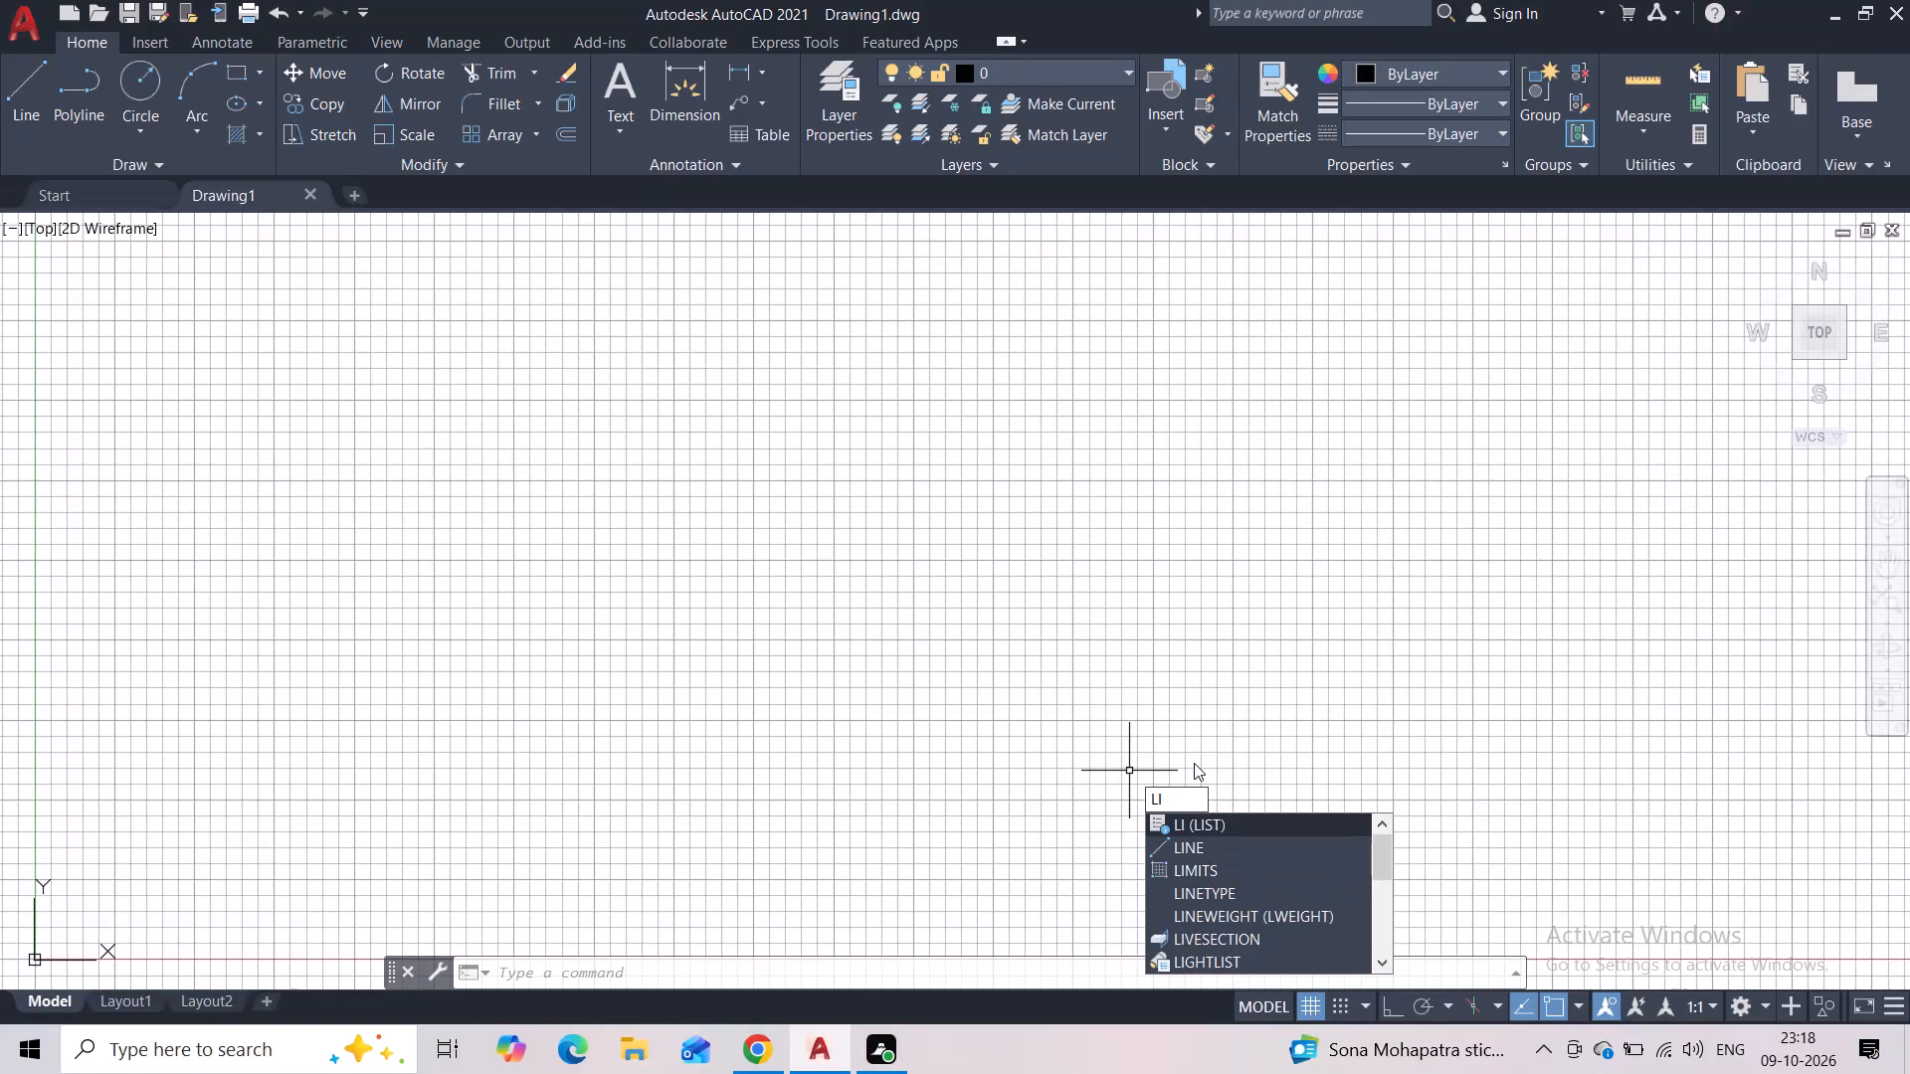
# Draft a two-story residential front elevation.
# Set the model space limits with the lower corner at 0,0 and the upper corner at 297,210.
pyautogui.press('BackSpace')
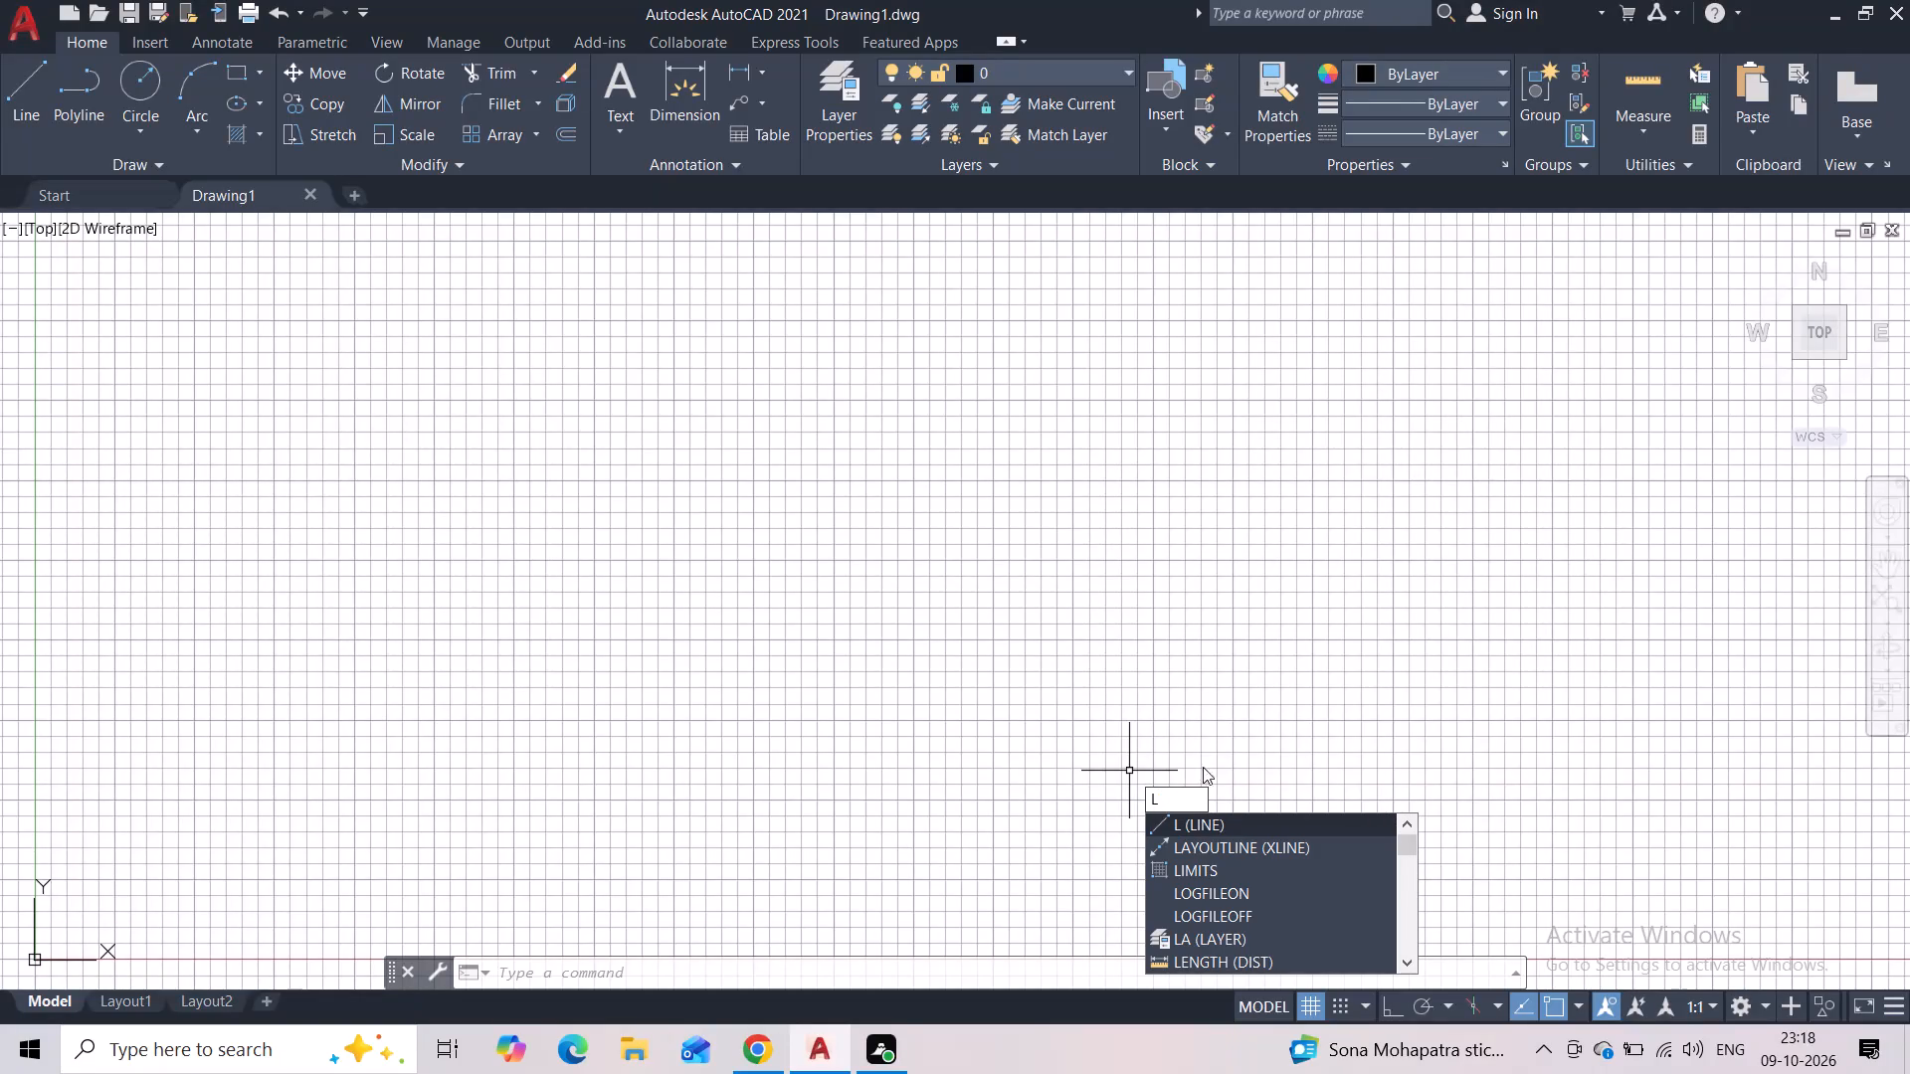
pyautogui.click(1255, 884)
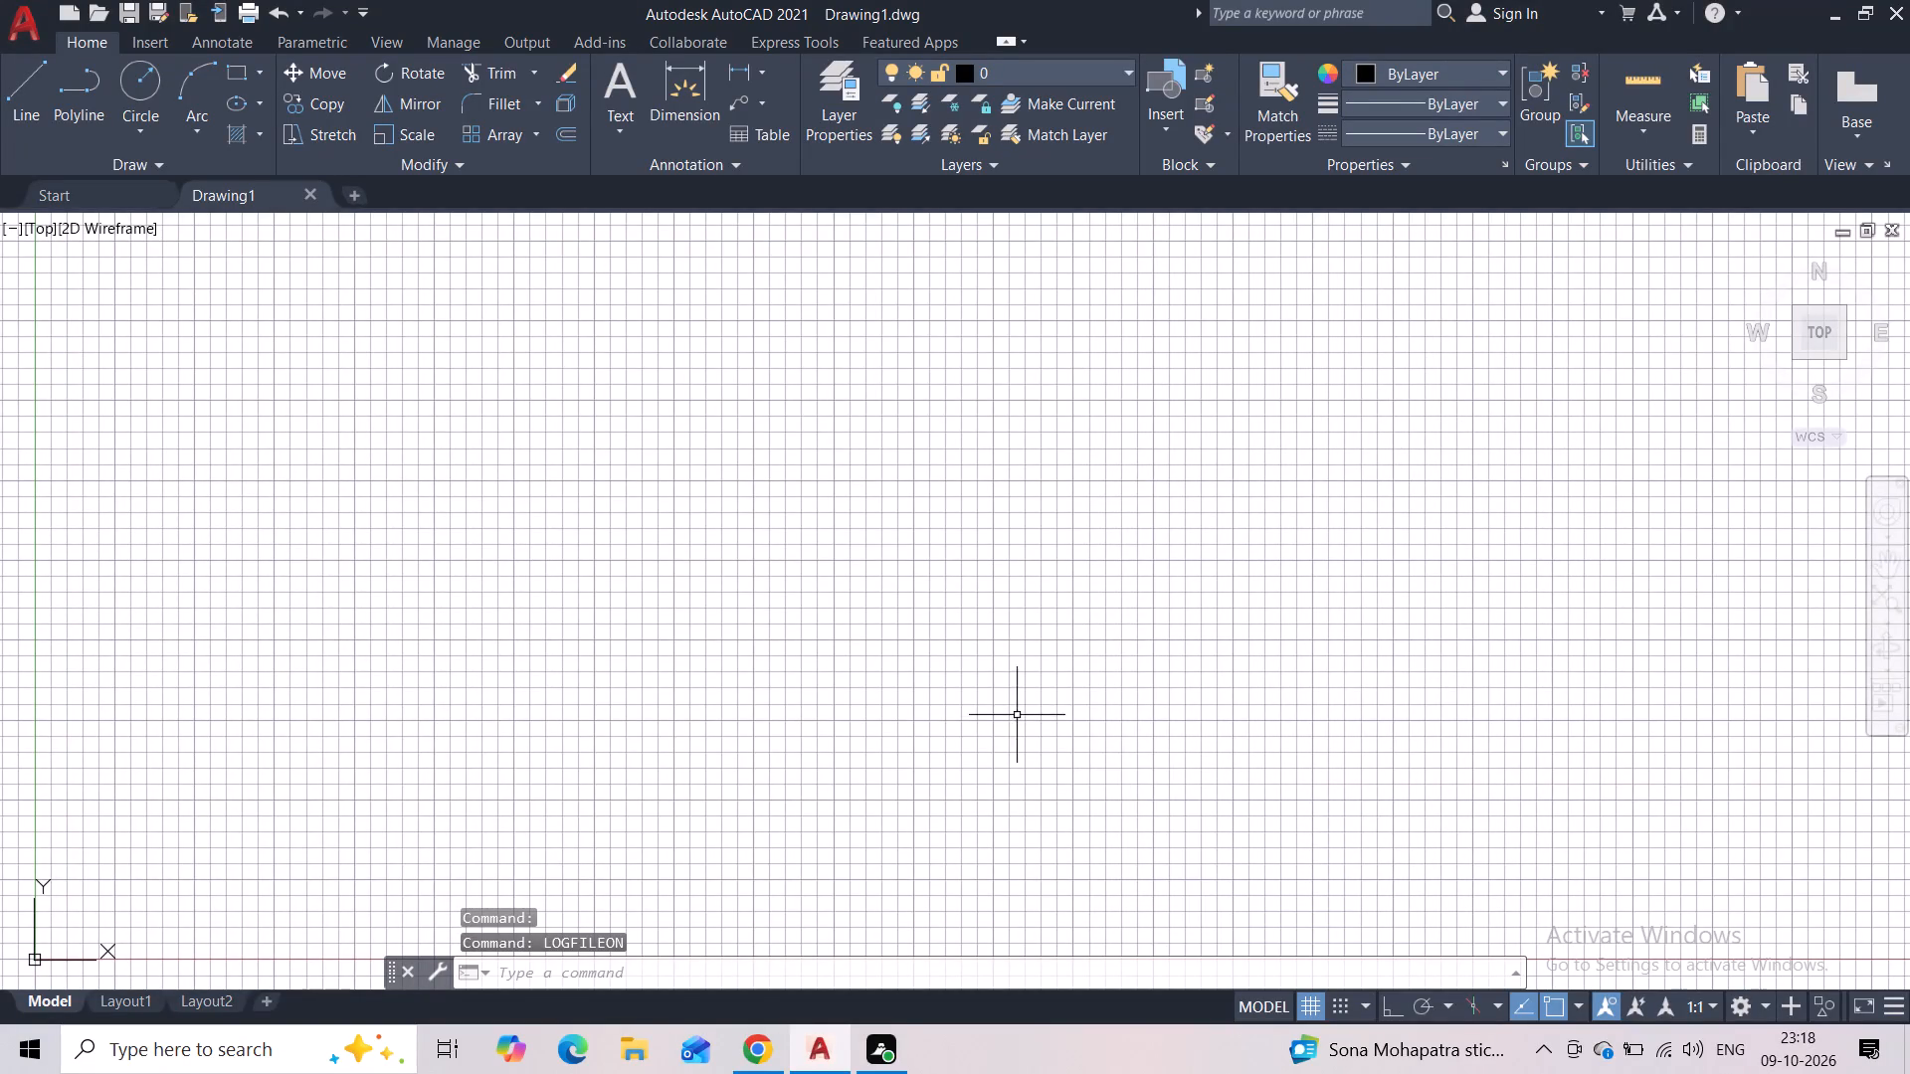
pyautogui.write('li')
pyautogui.click(1101, 768)
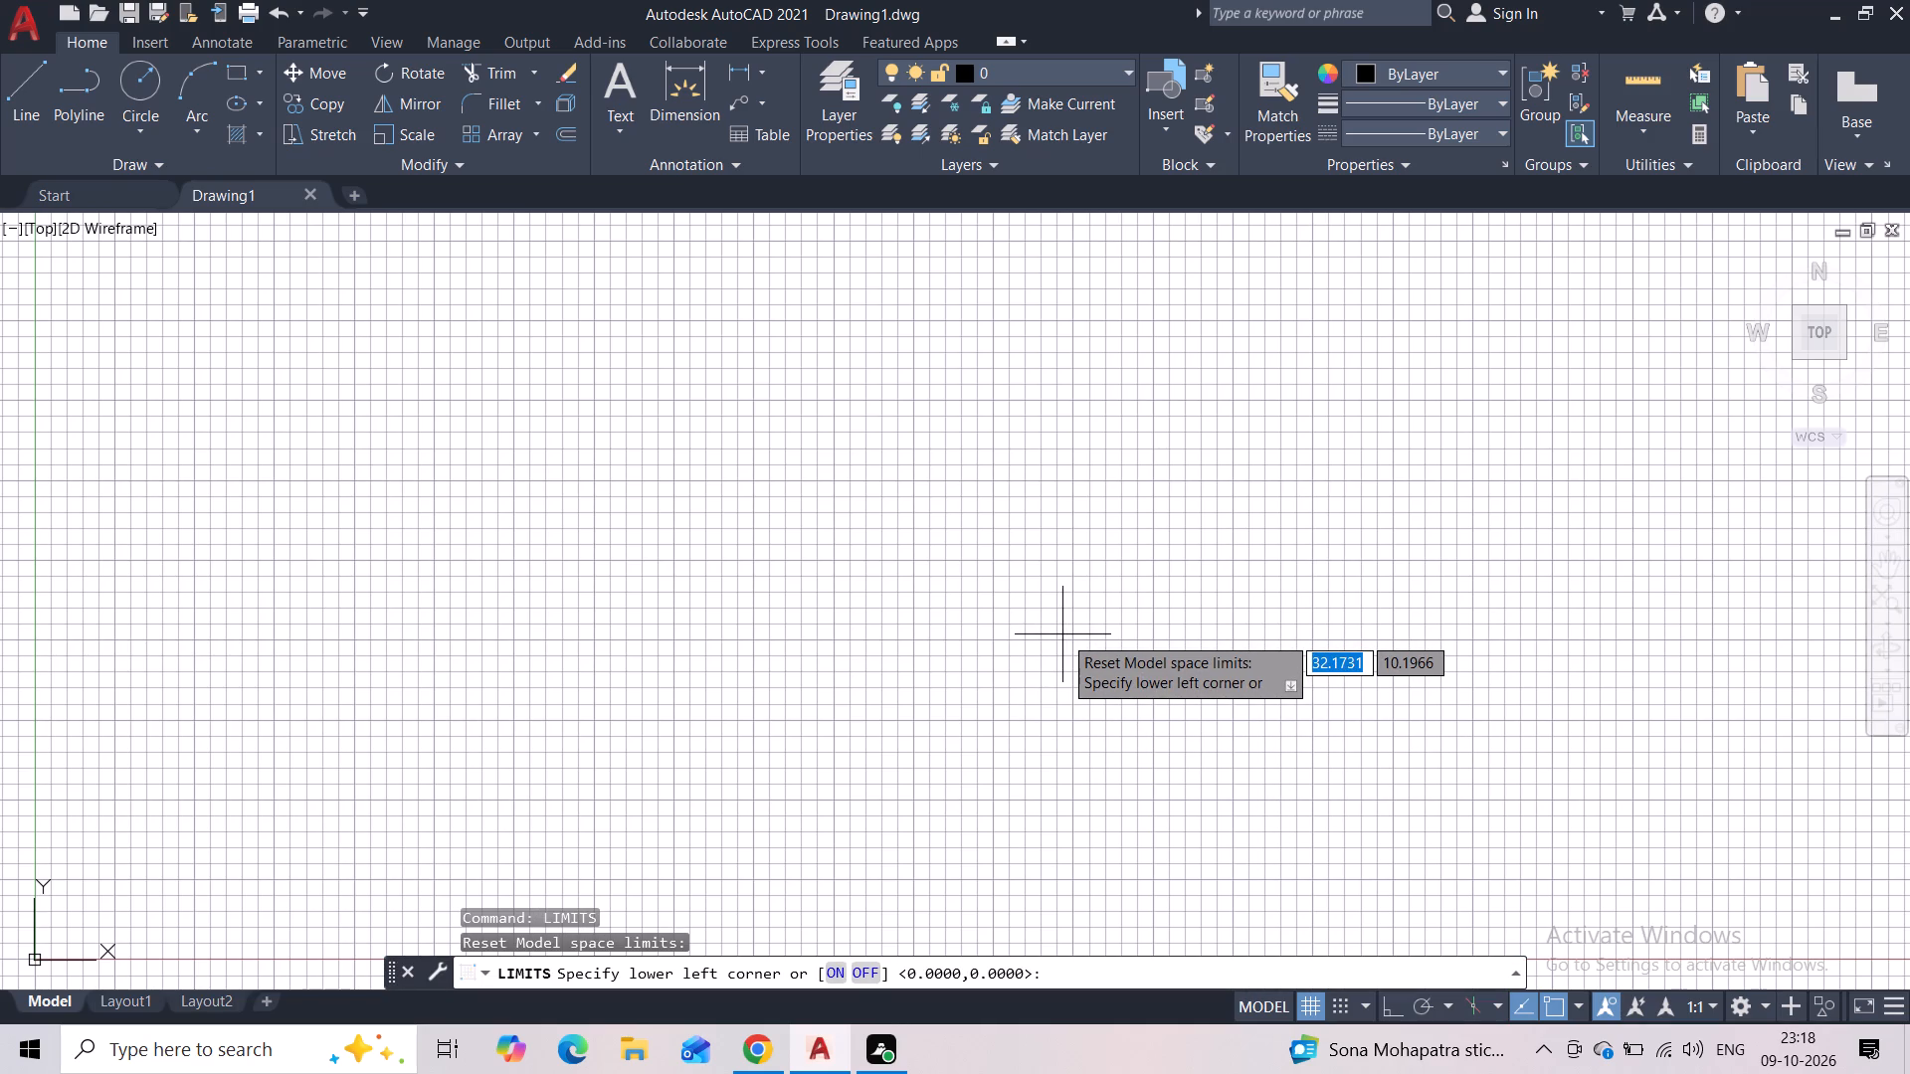
pyautogui.press('2')
pyautogui.press('BackSpace')
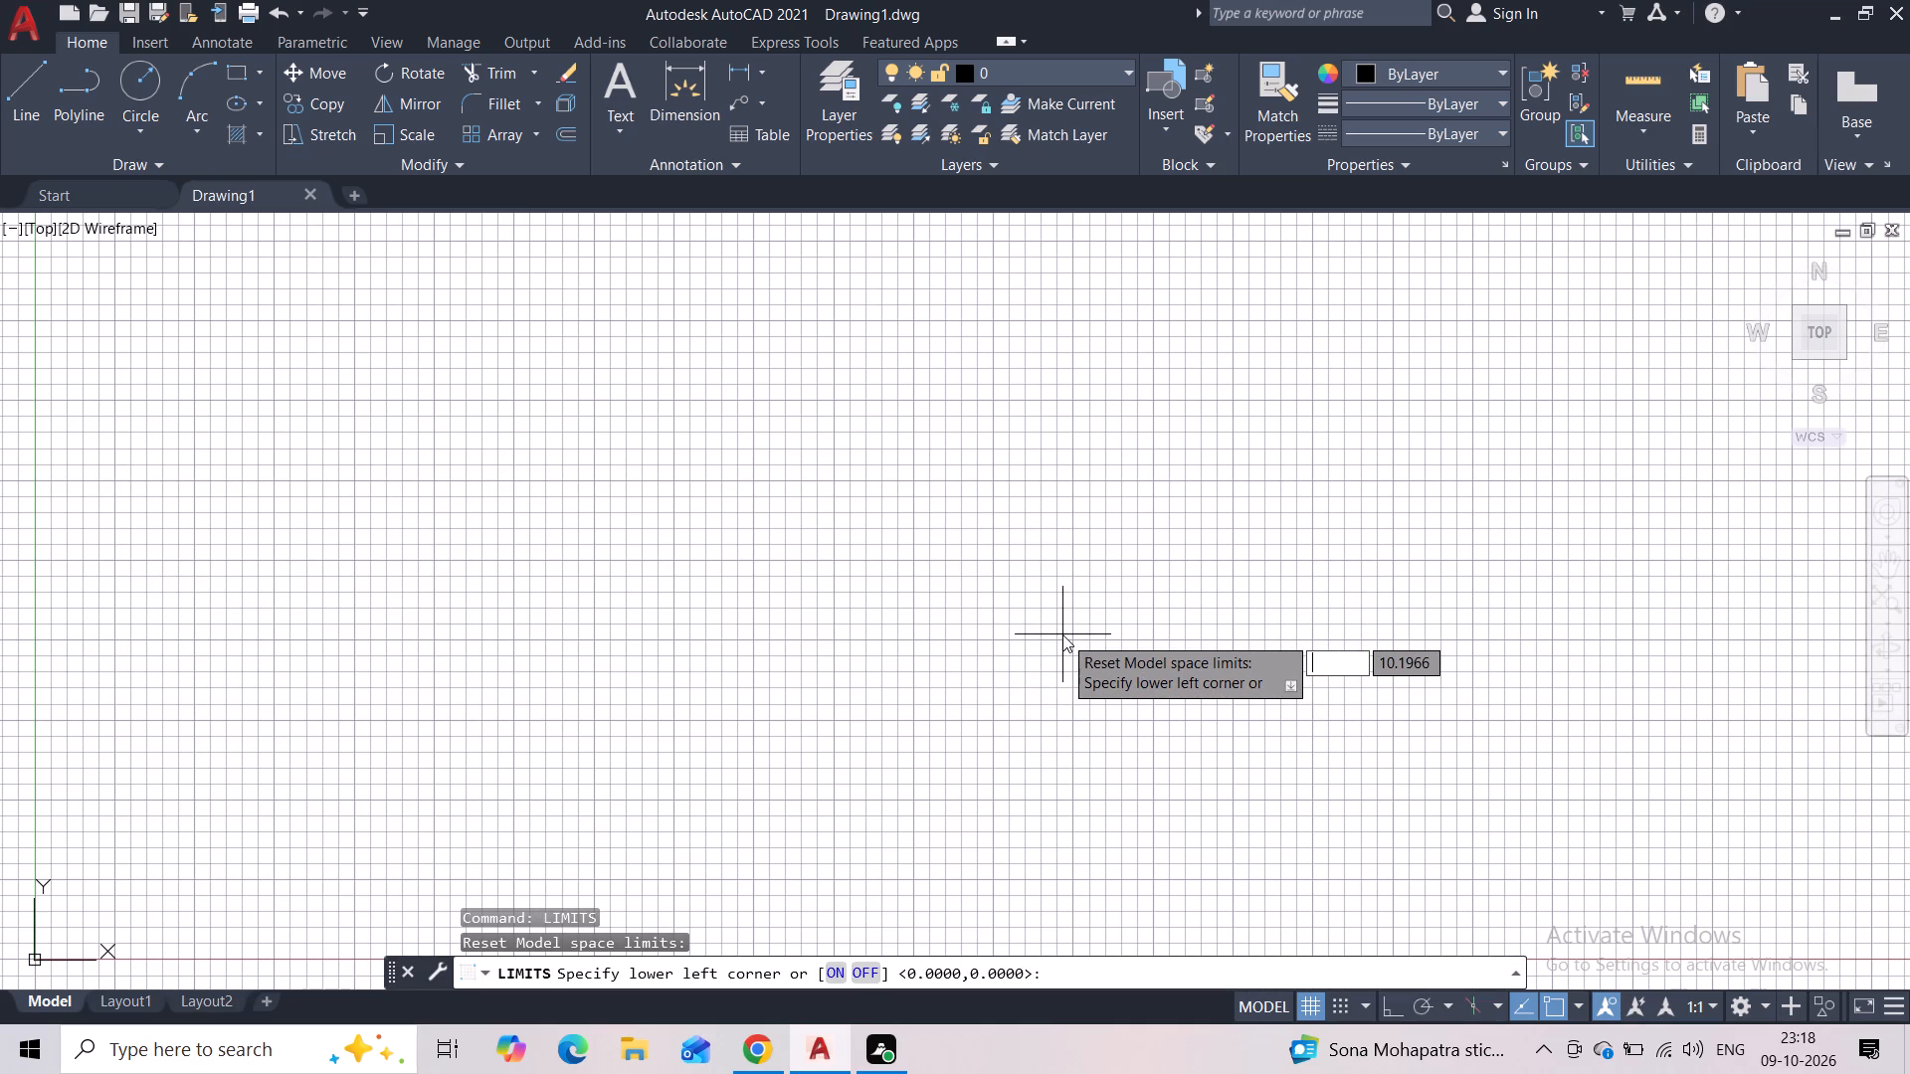
pyautogui.press('0')
pyautogui.press(',')
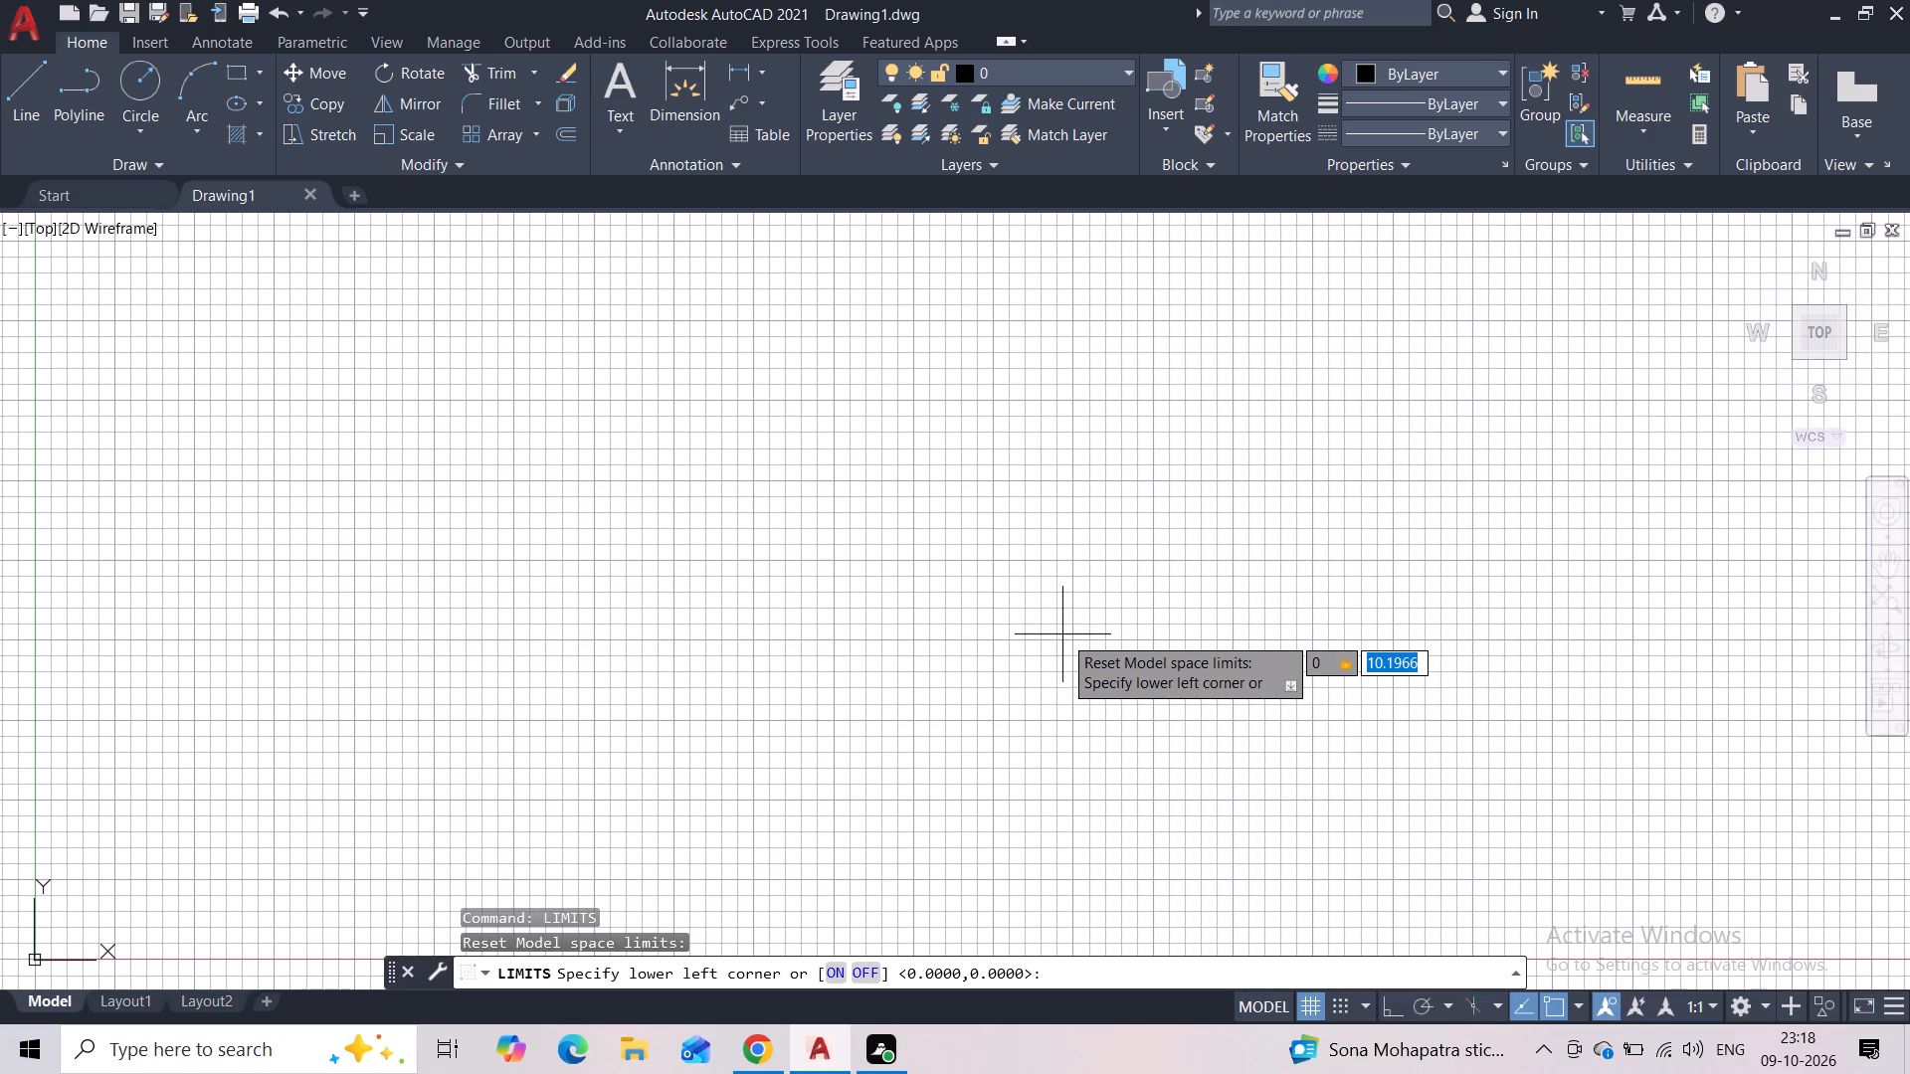
pyautogui.press('0')
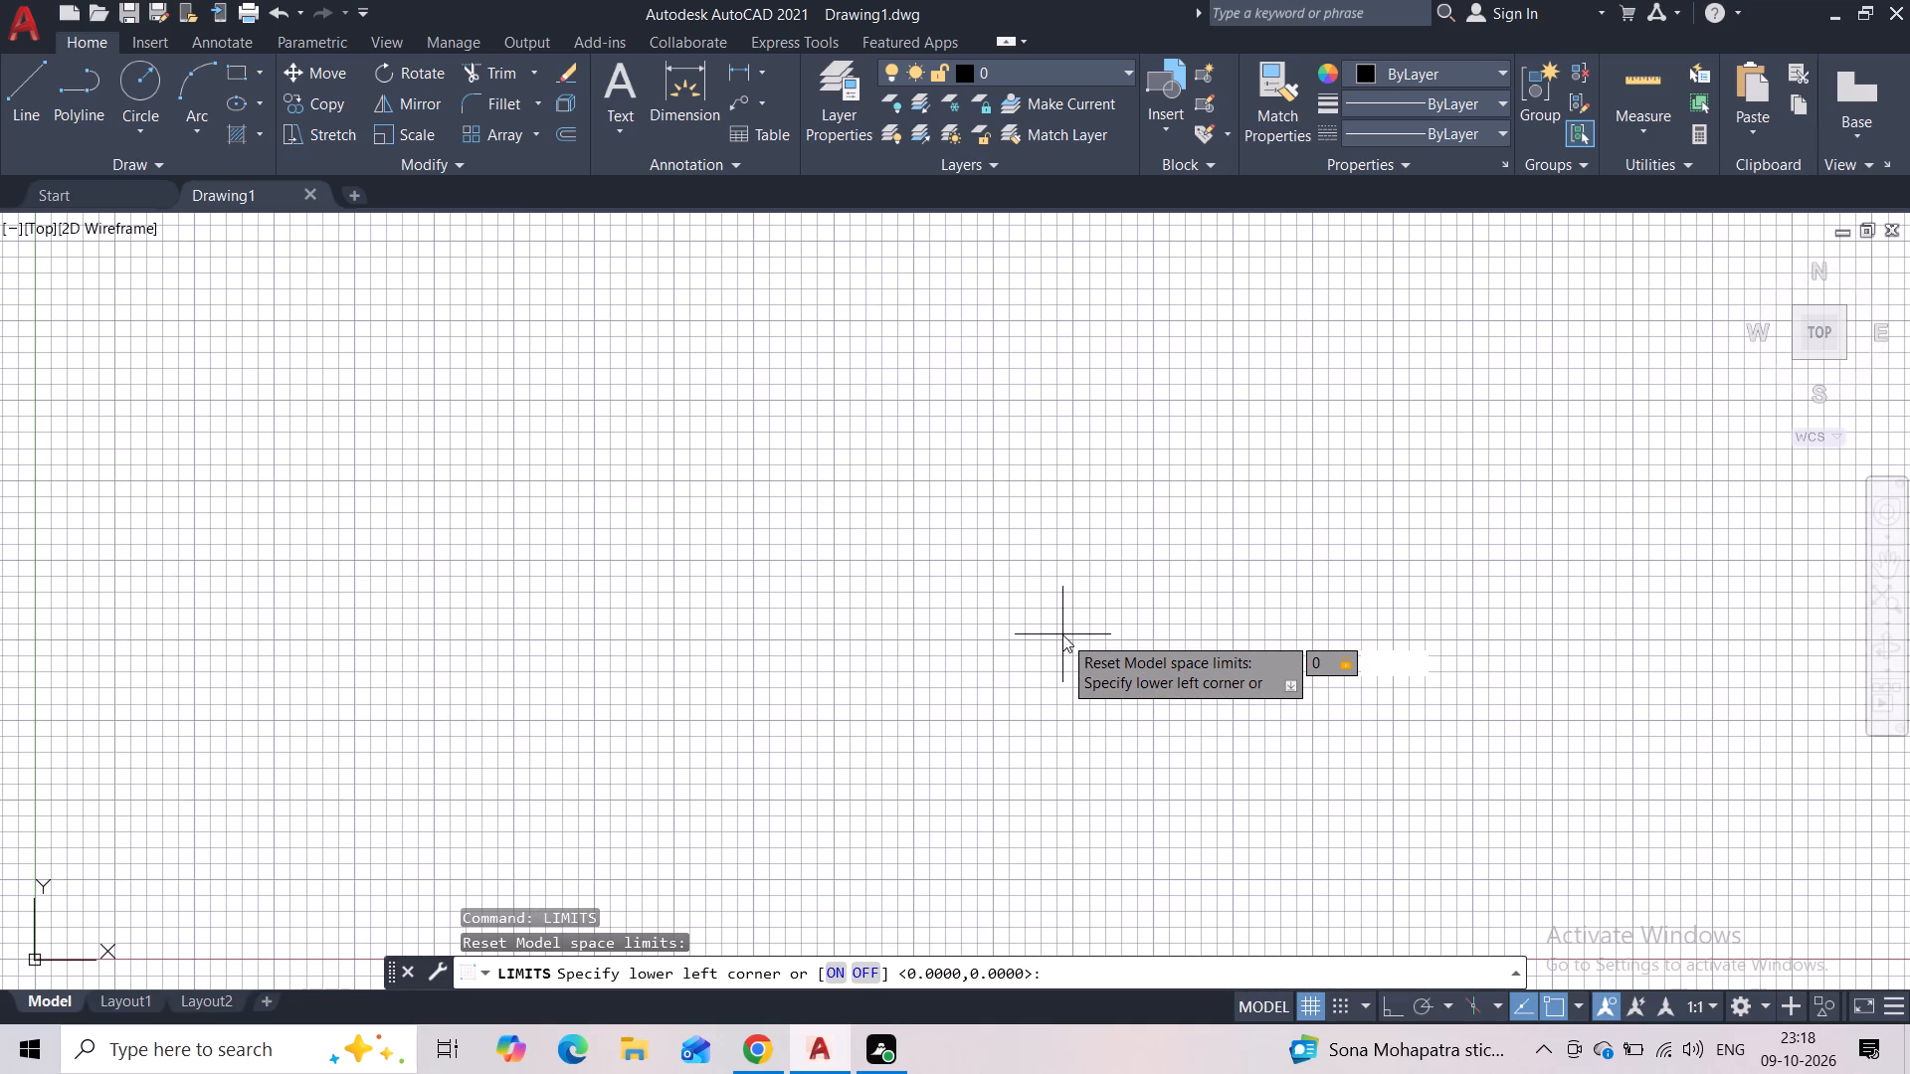
pyautogui.press('Return')
pyautogui.write('297')
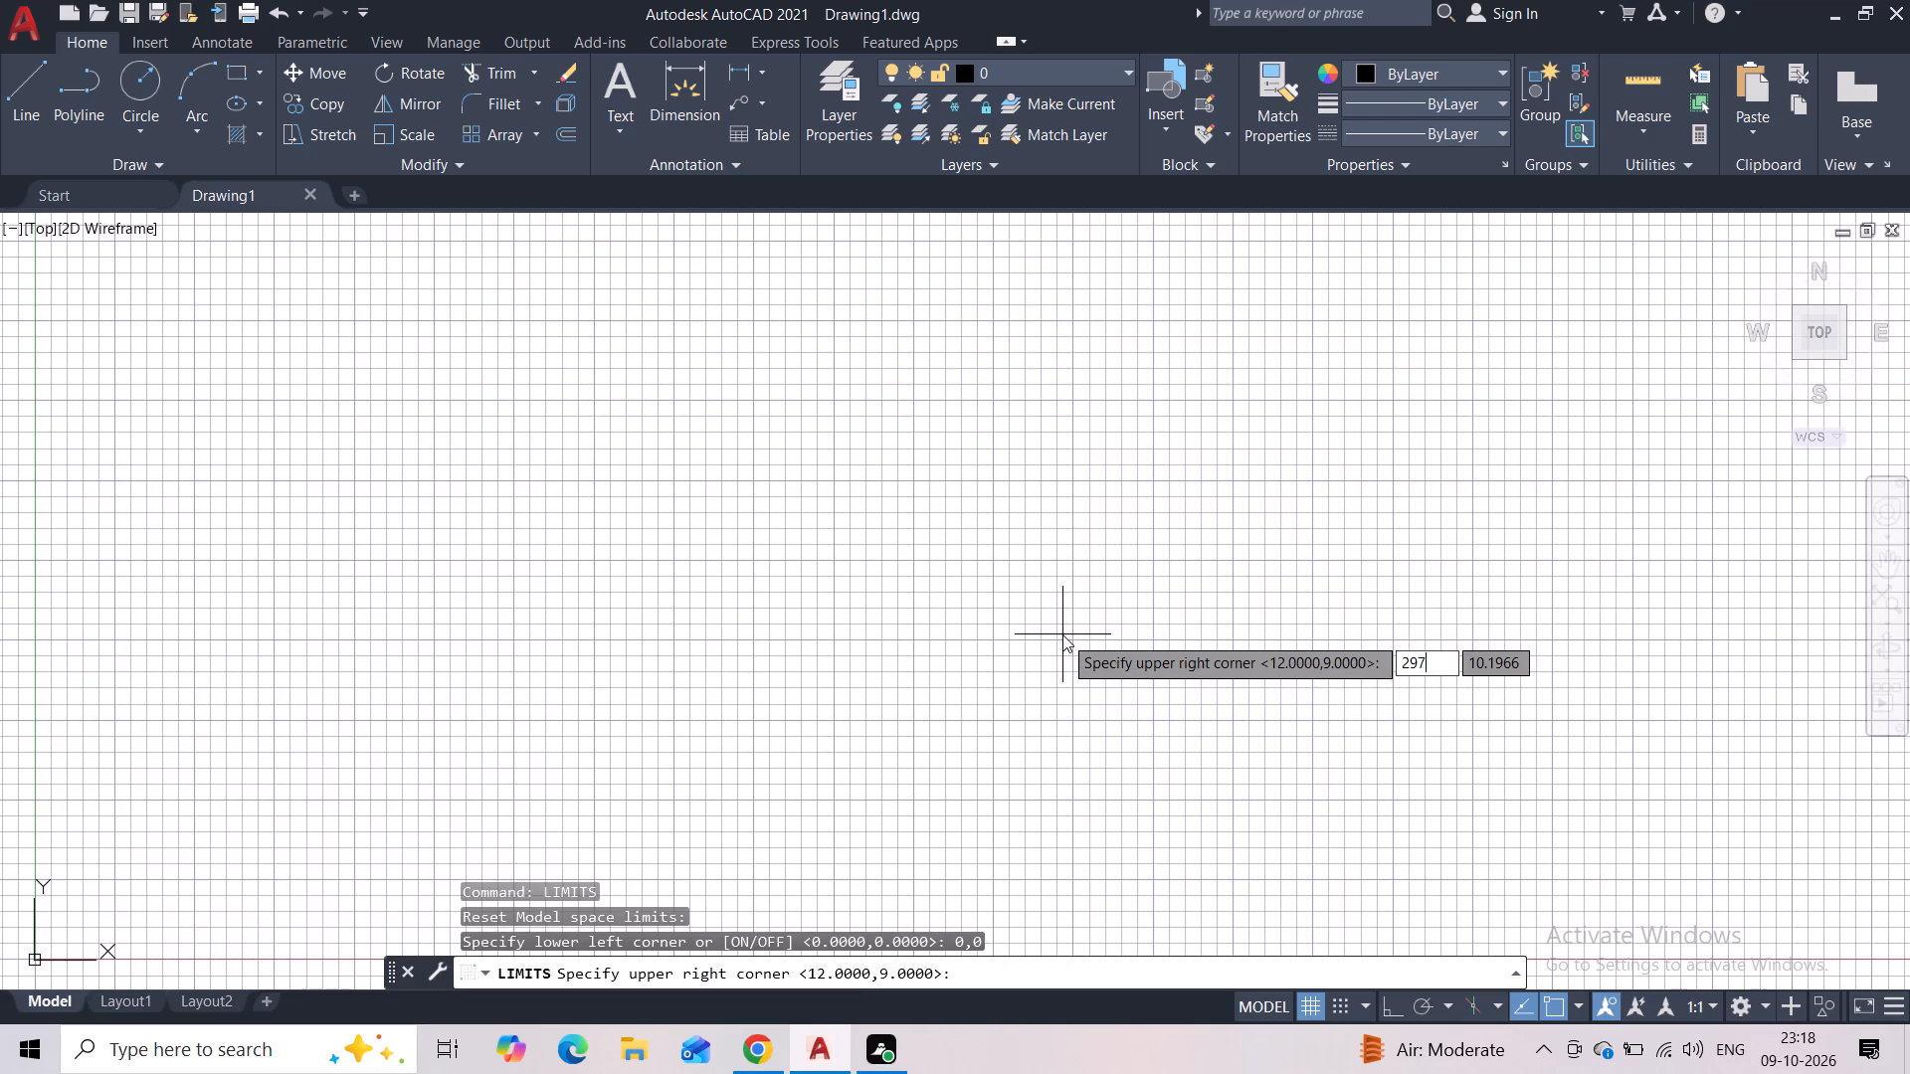
pyautogui.press(',')
pyautogui.write('210')
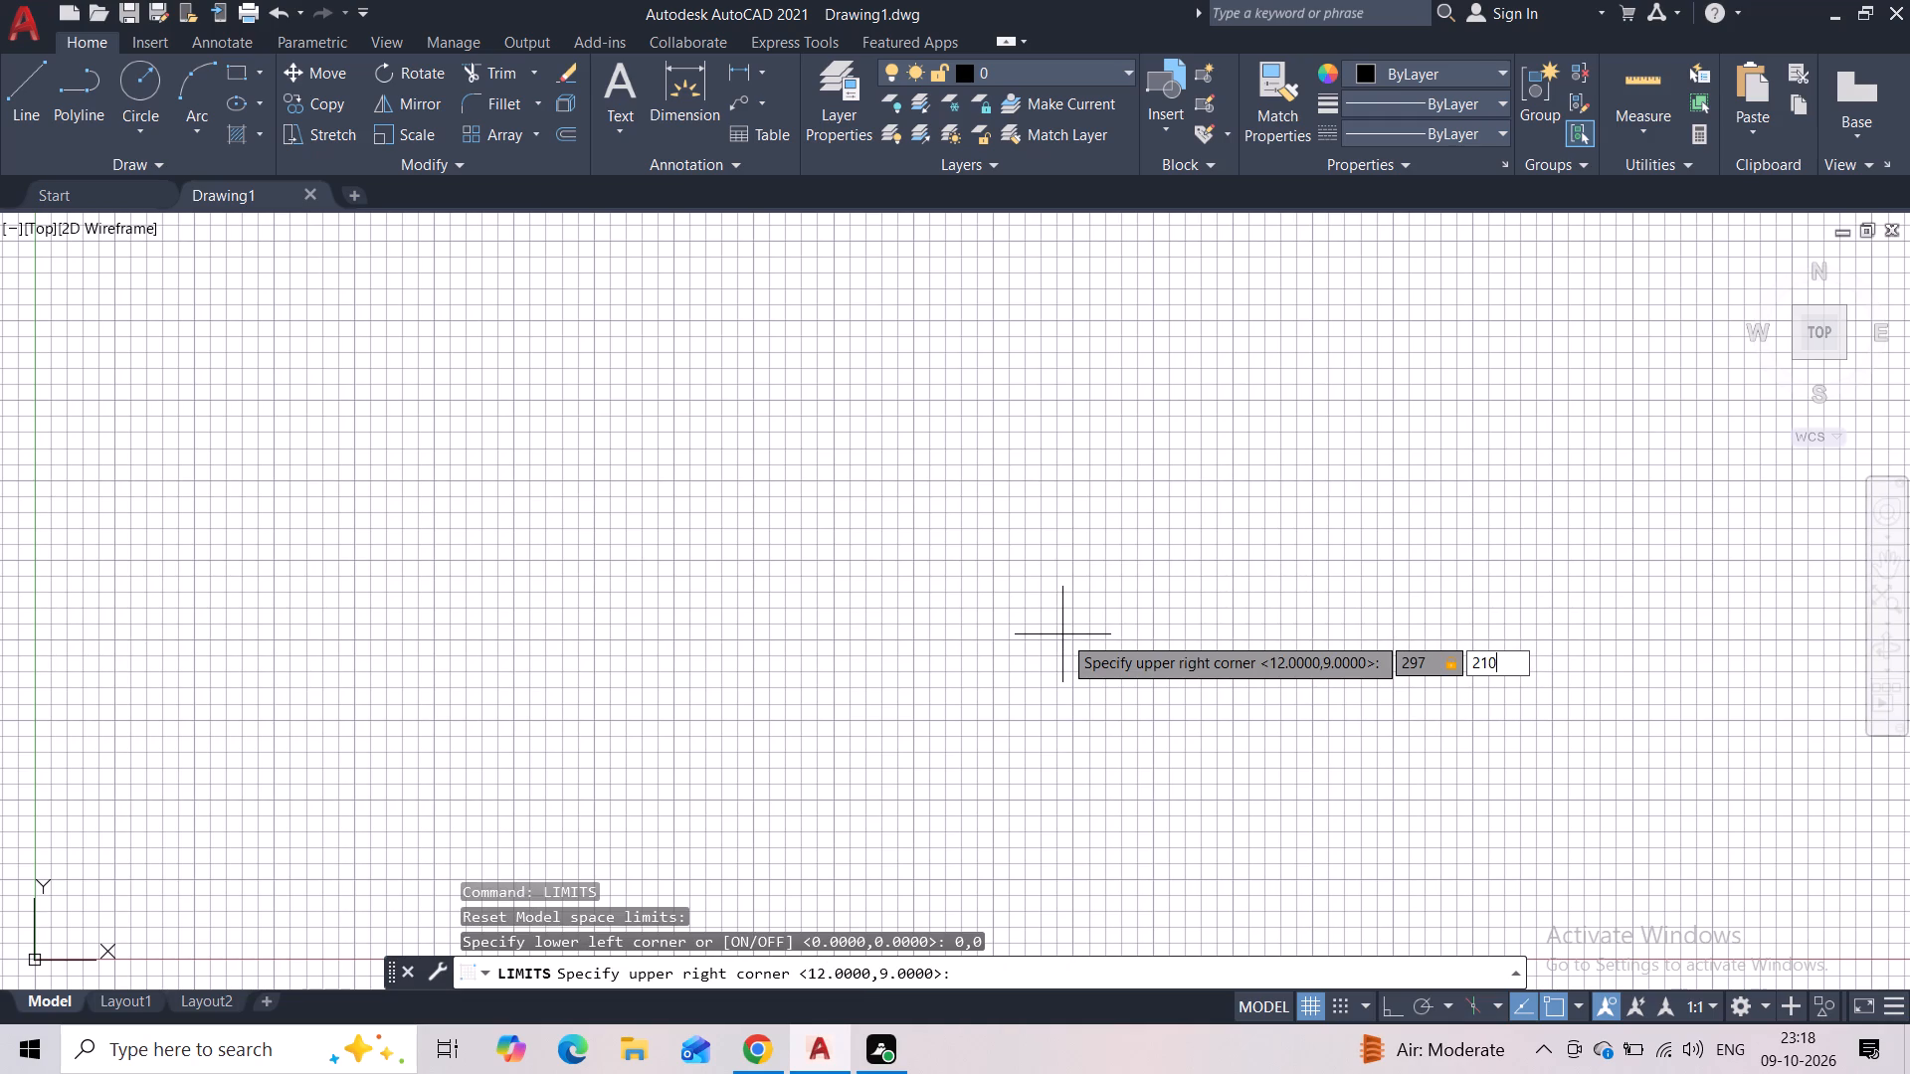
pyautogui.press('Return')
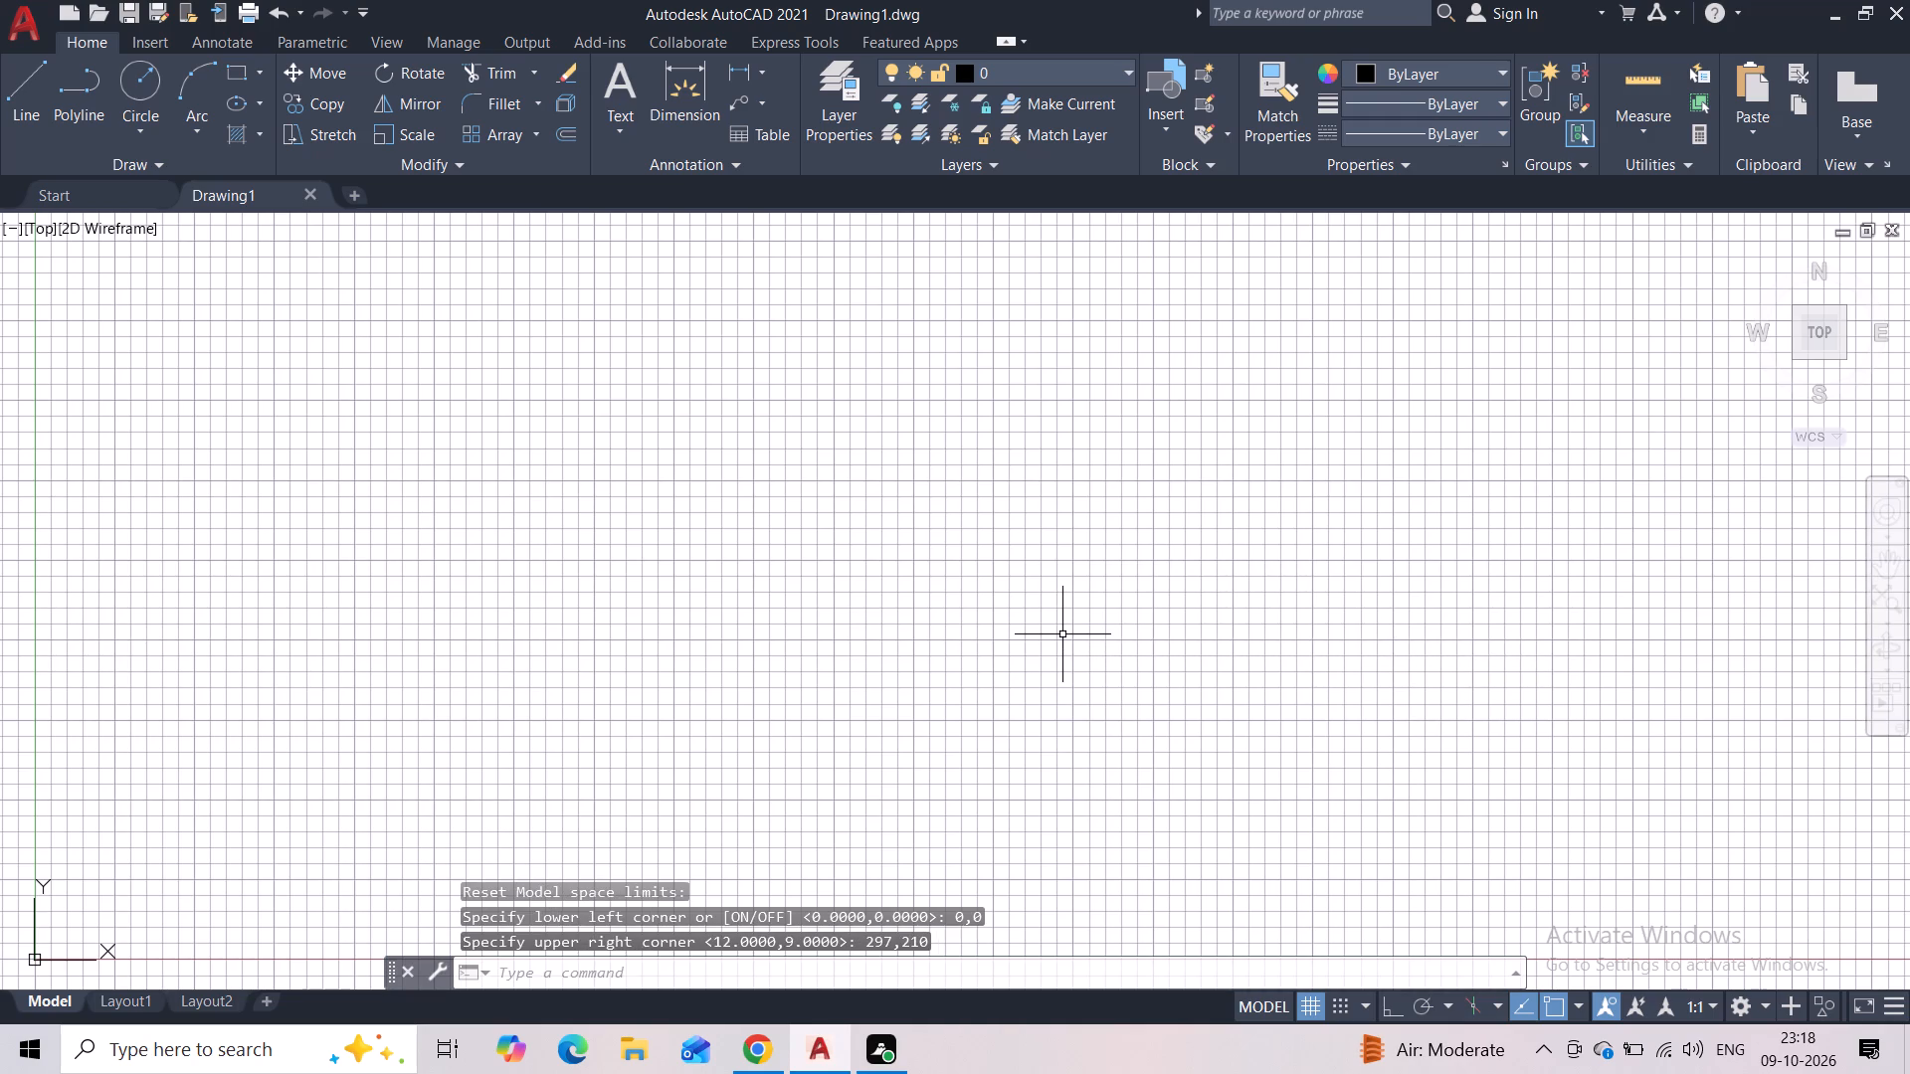
# Zoom All so the view fits the new drawing limits.
pyautogui.press('z')
pyautogui.press('Return')
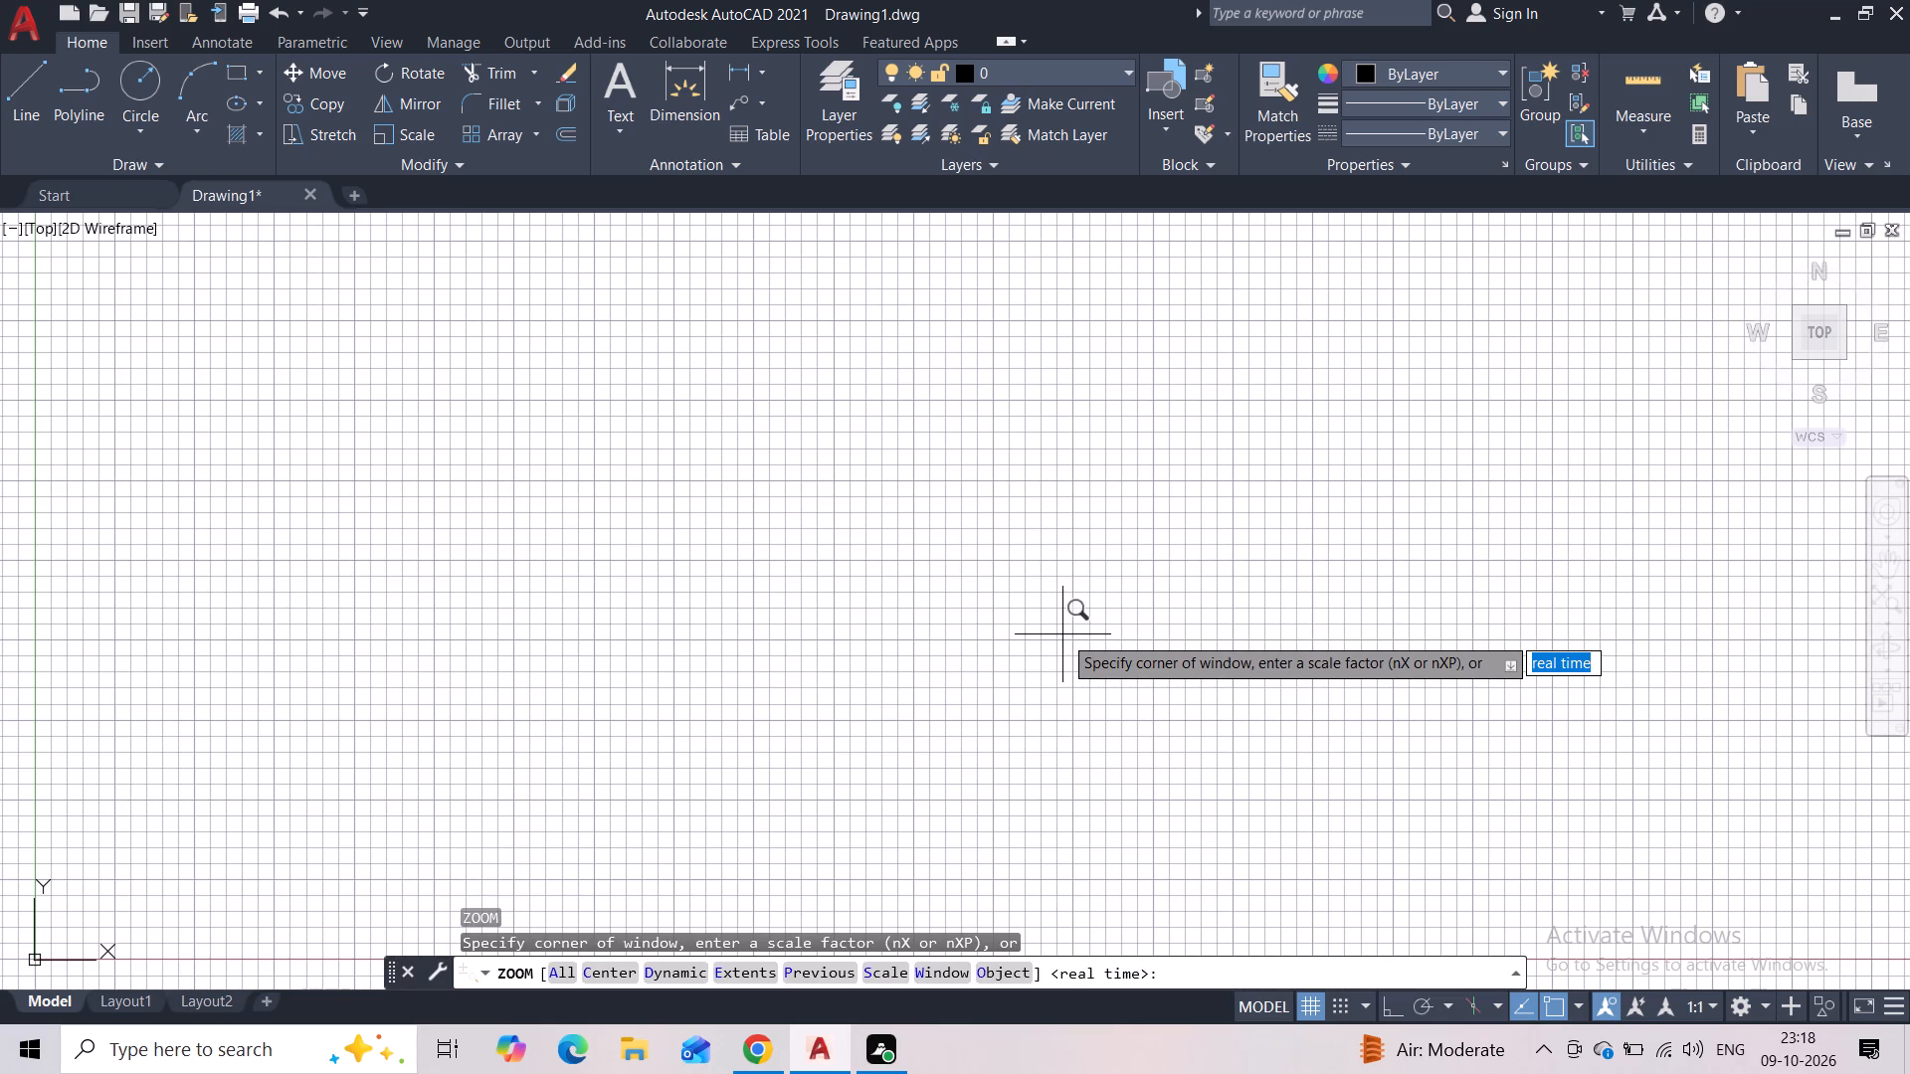
pyautogui.press('a')
pyautogui.press('Return')
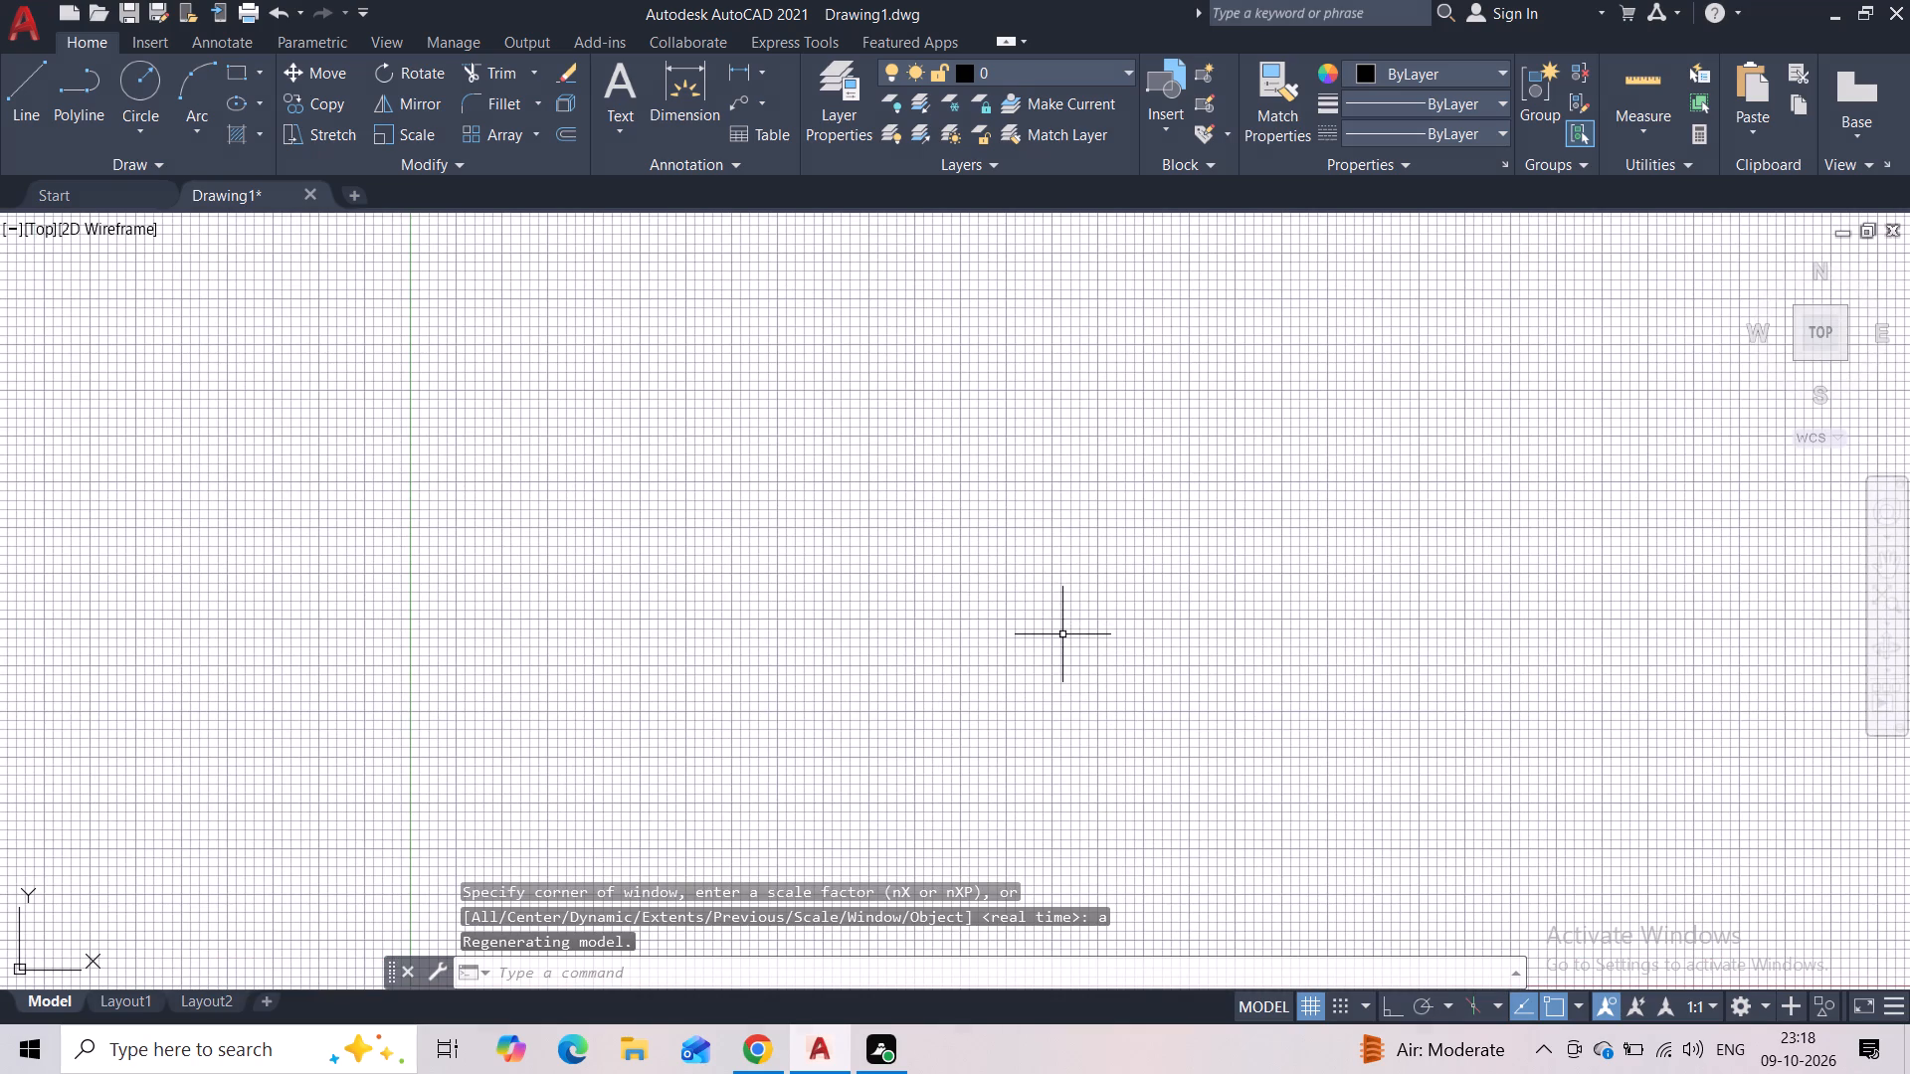
# Turn off the drawing grid display.
pyautogui.click(1306, 1009)
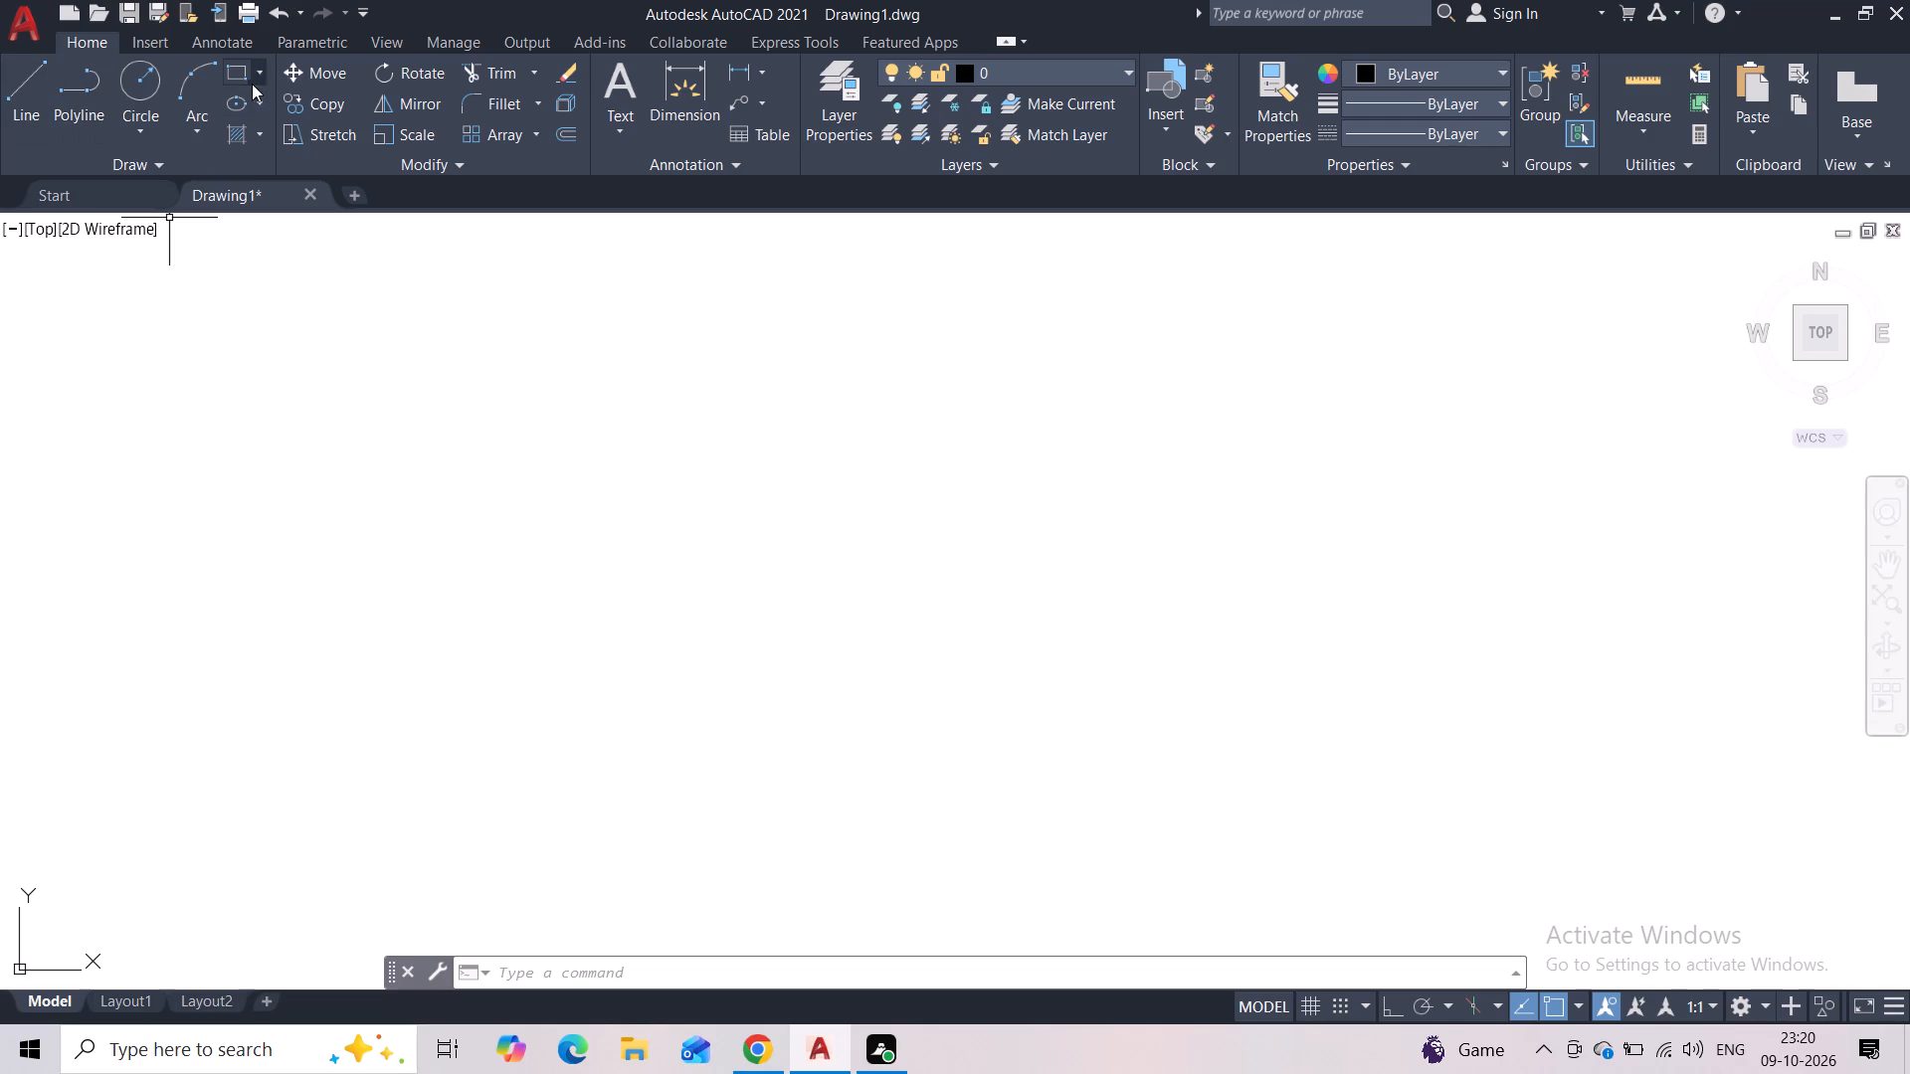
# Draw a single long horizontal line with Ortho on, starting slightly above and to the right of the origin.
pyautogui.click(24, 107)
pyautogui.click(466, 768)
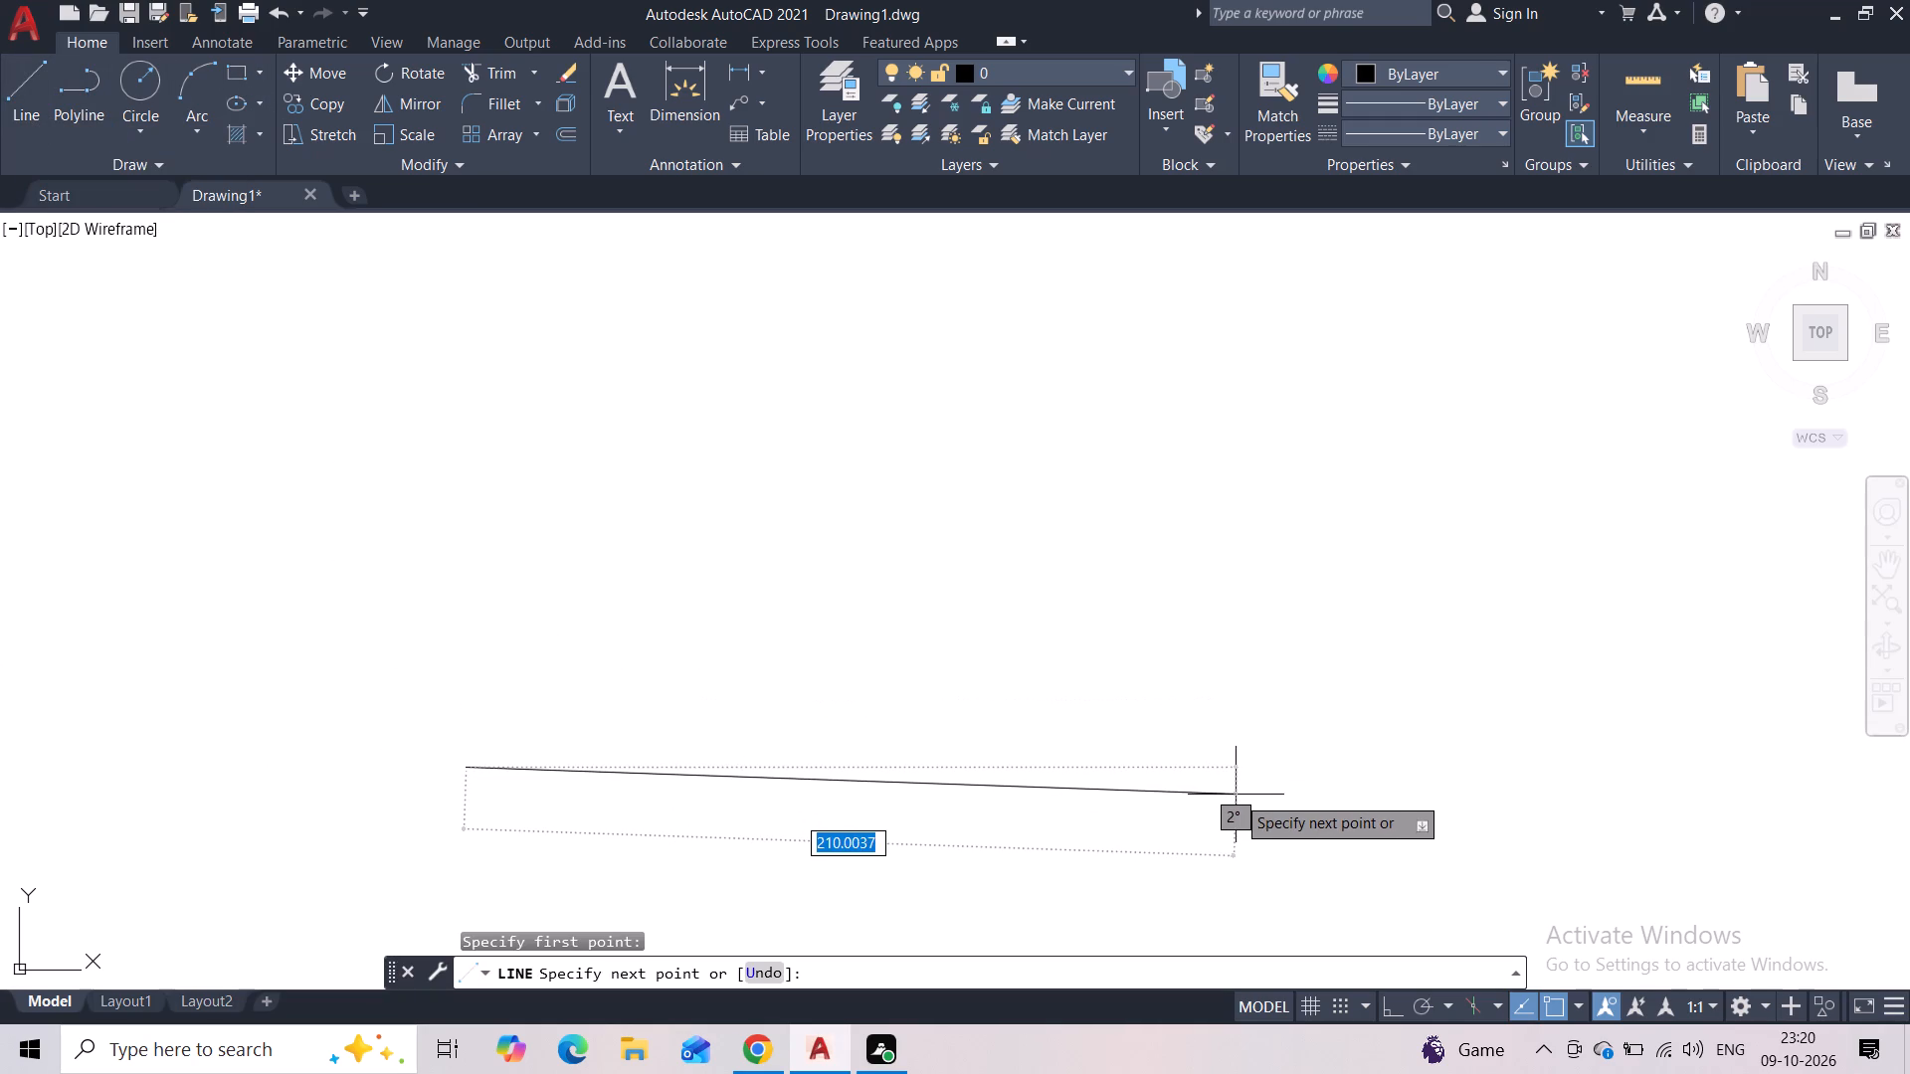
pyautogui.press('F8')
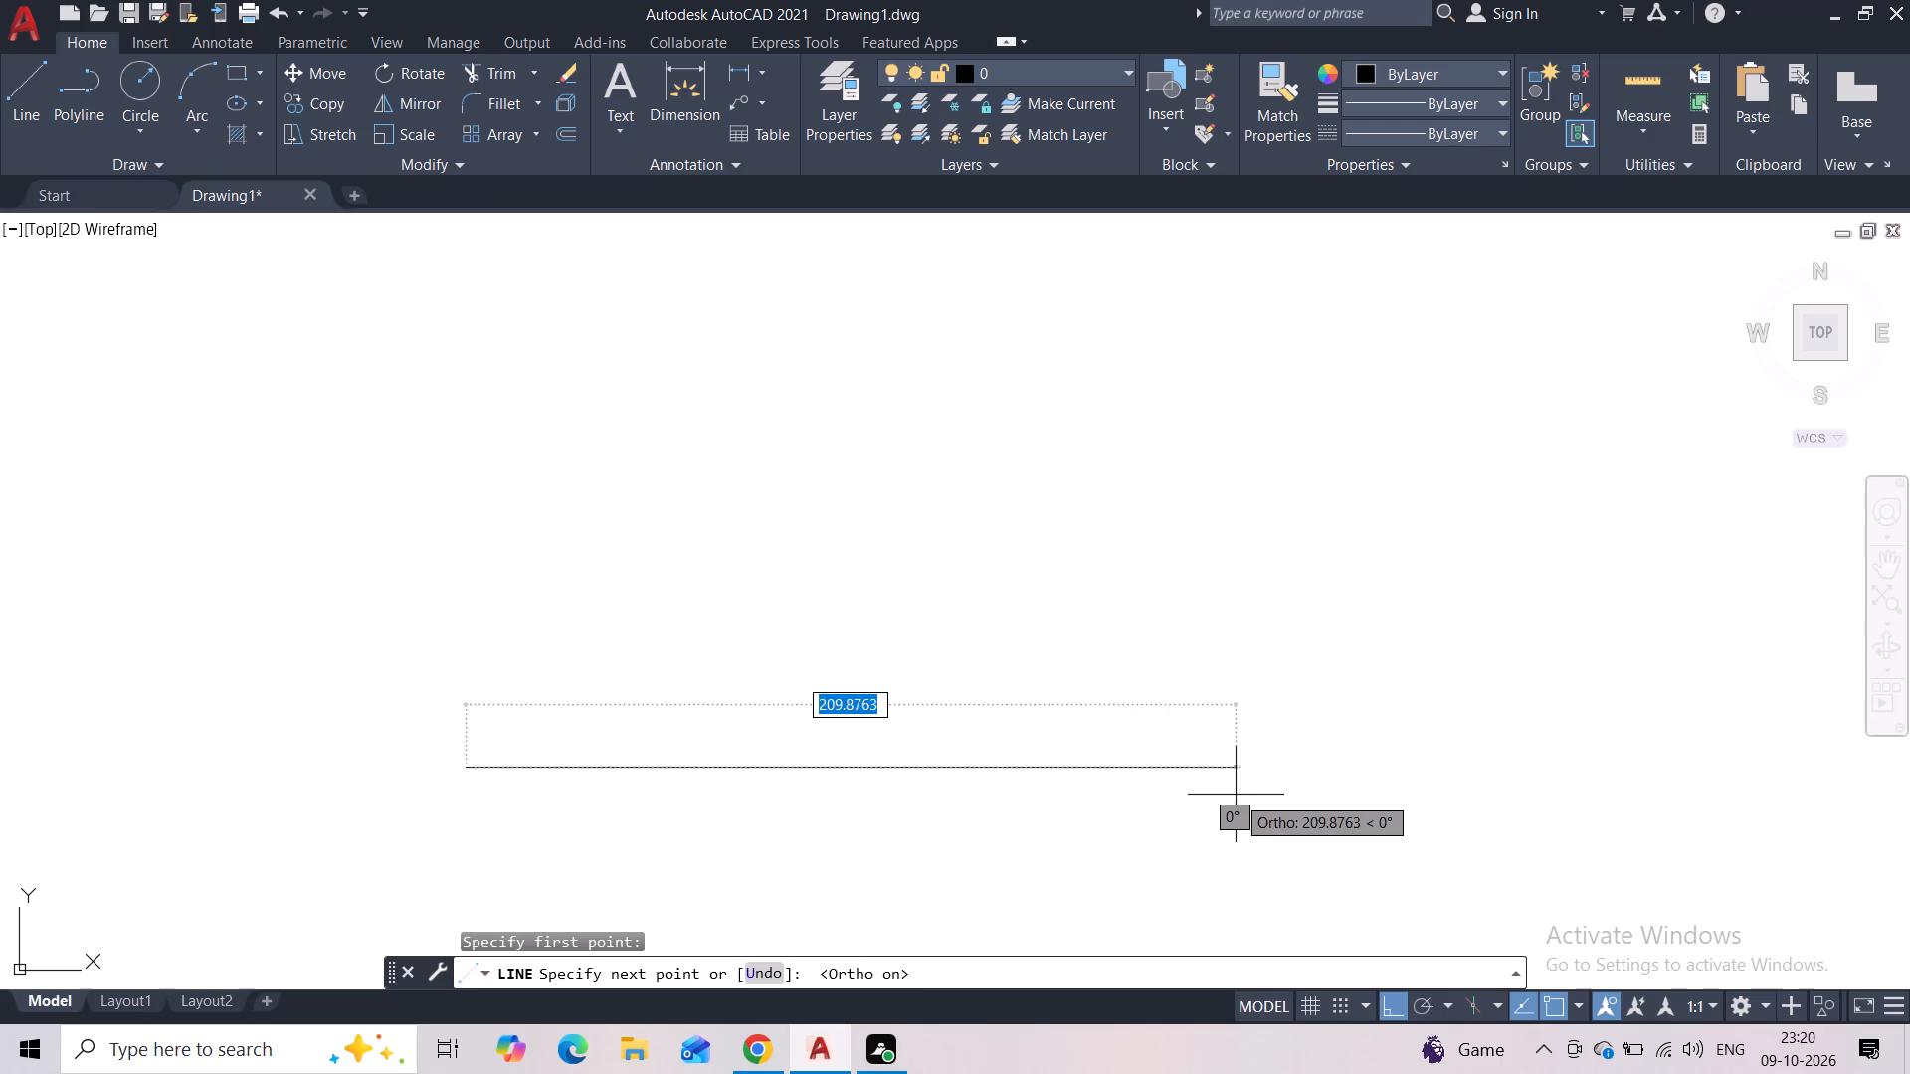
pyautogui.scroll(-3, 1506, 777)
pyautogui.moveTo(1503, 779); pyautogui.dragTo(1260, 737, button='middle')
pyautogui.moveTo(1498, 668); pyautogui.dragTo(1498, 676, button='middle')
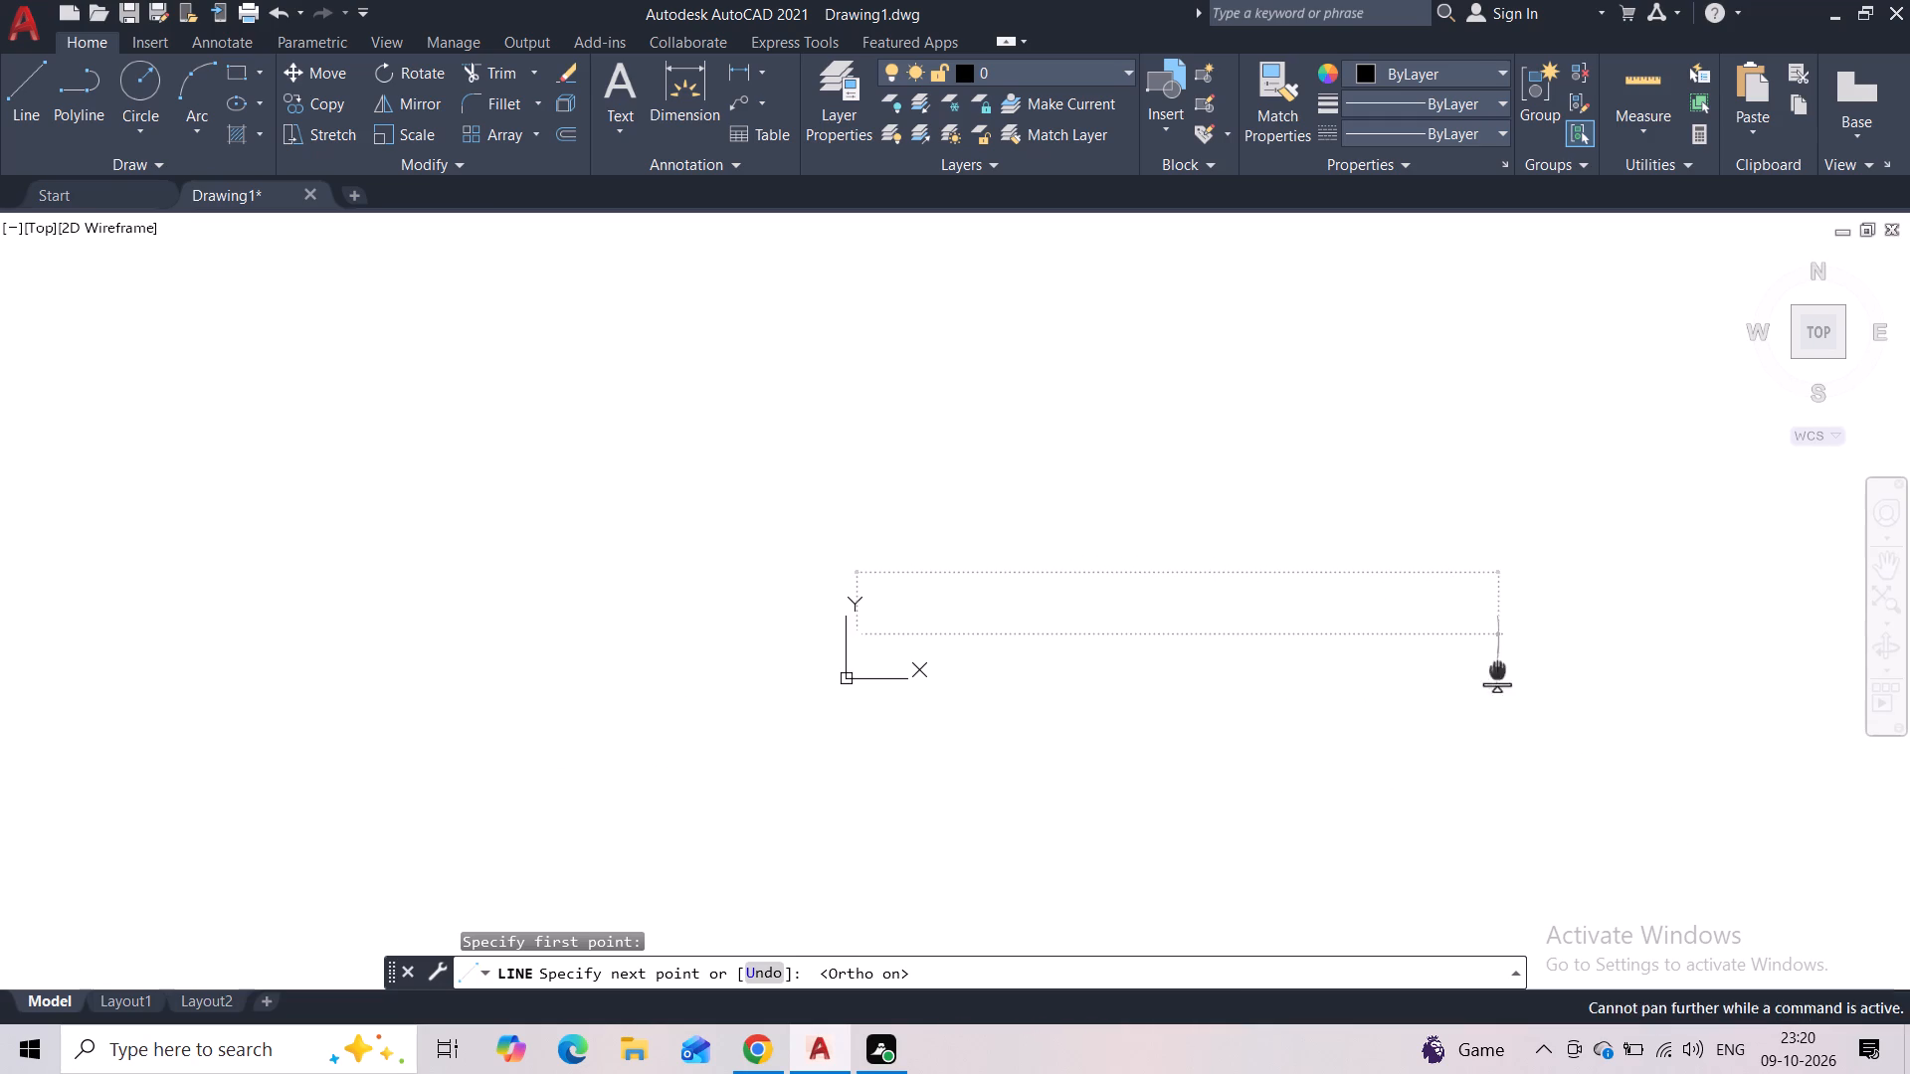
pyautogui.moveTo(1498, 676); pyautogui.dragTo(1253, 716, button='middle')
pyautogui.moveTo(1483, 653); pyautogui.dragTo(1299, 696, button='middle')
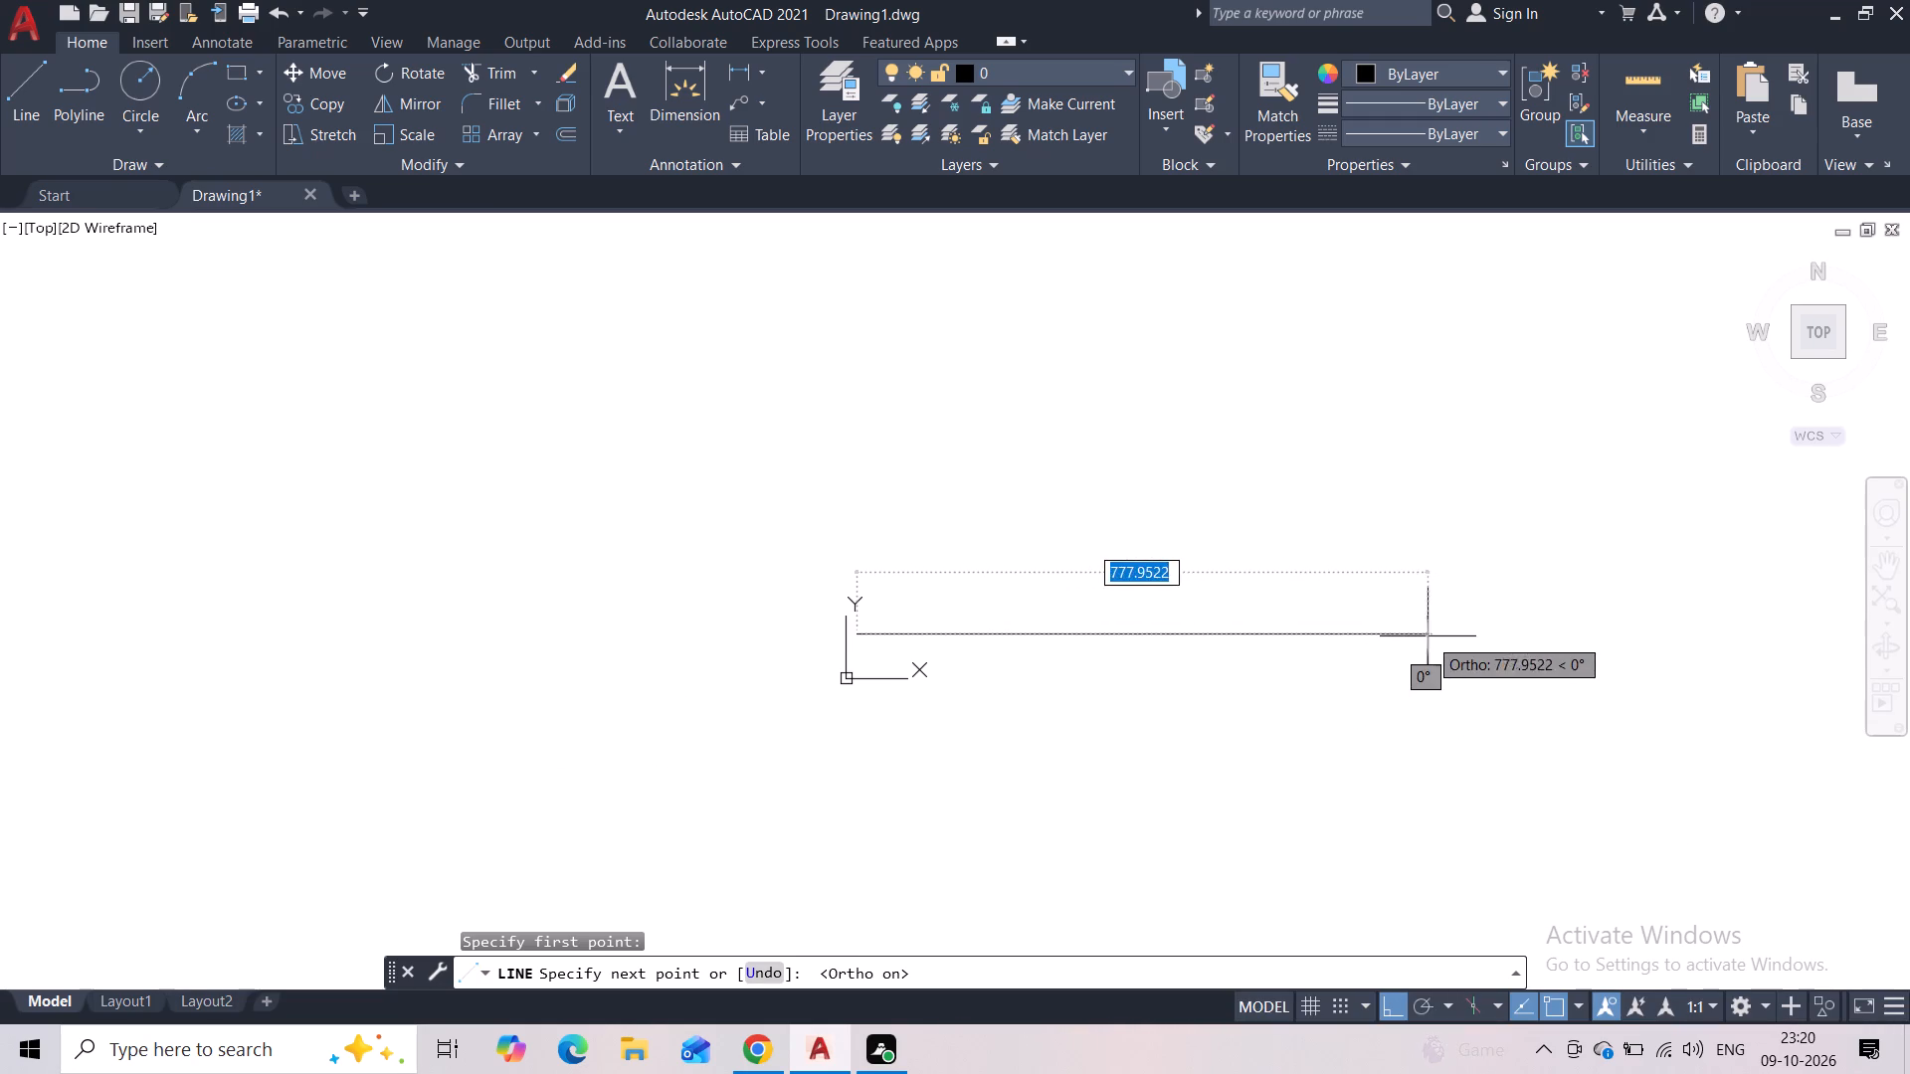
pyautogui.moveTo(1532, 614); pyautogui.dragTo(1443, 707, button='middle')
pyautogui.click(1713, 617)
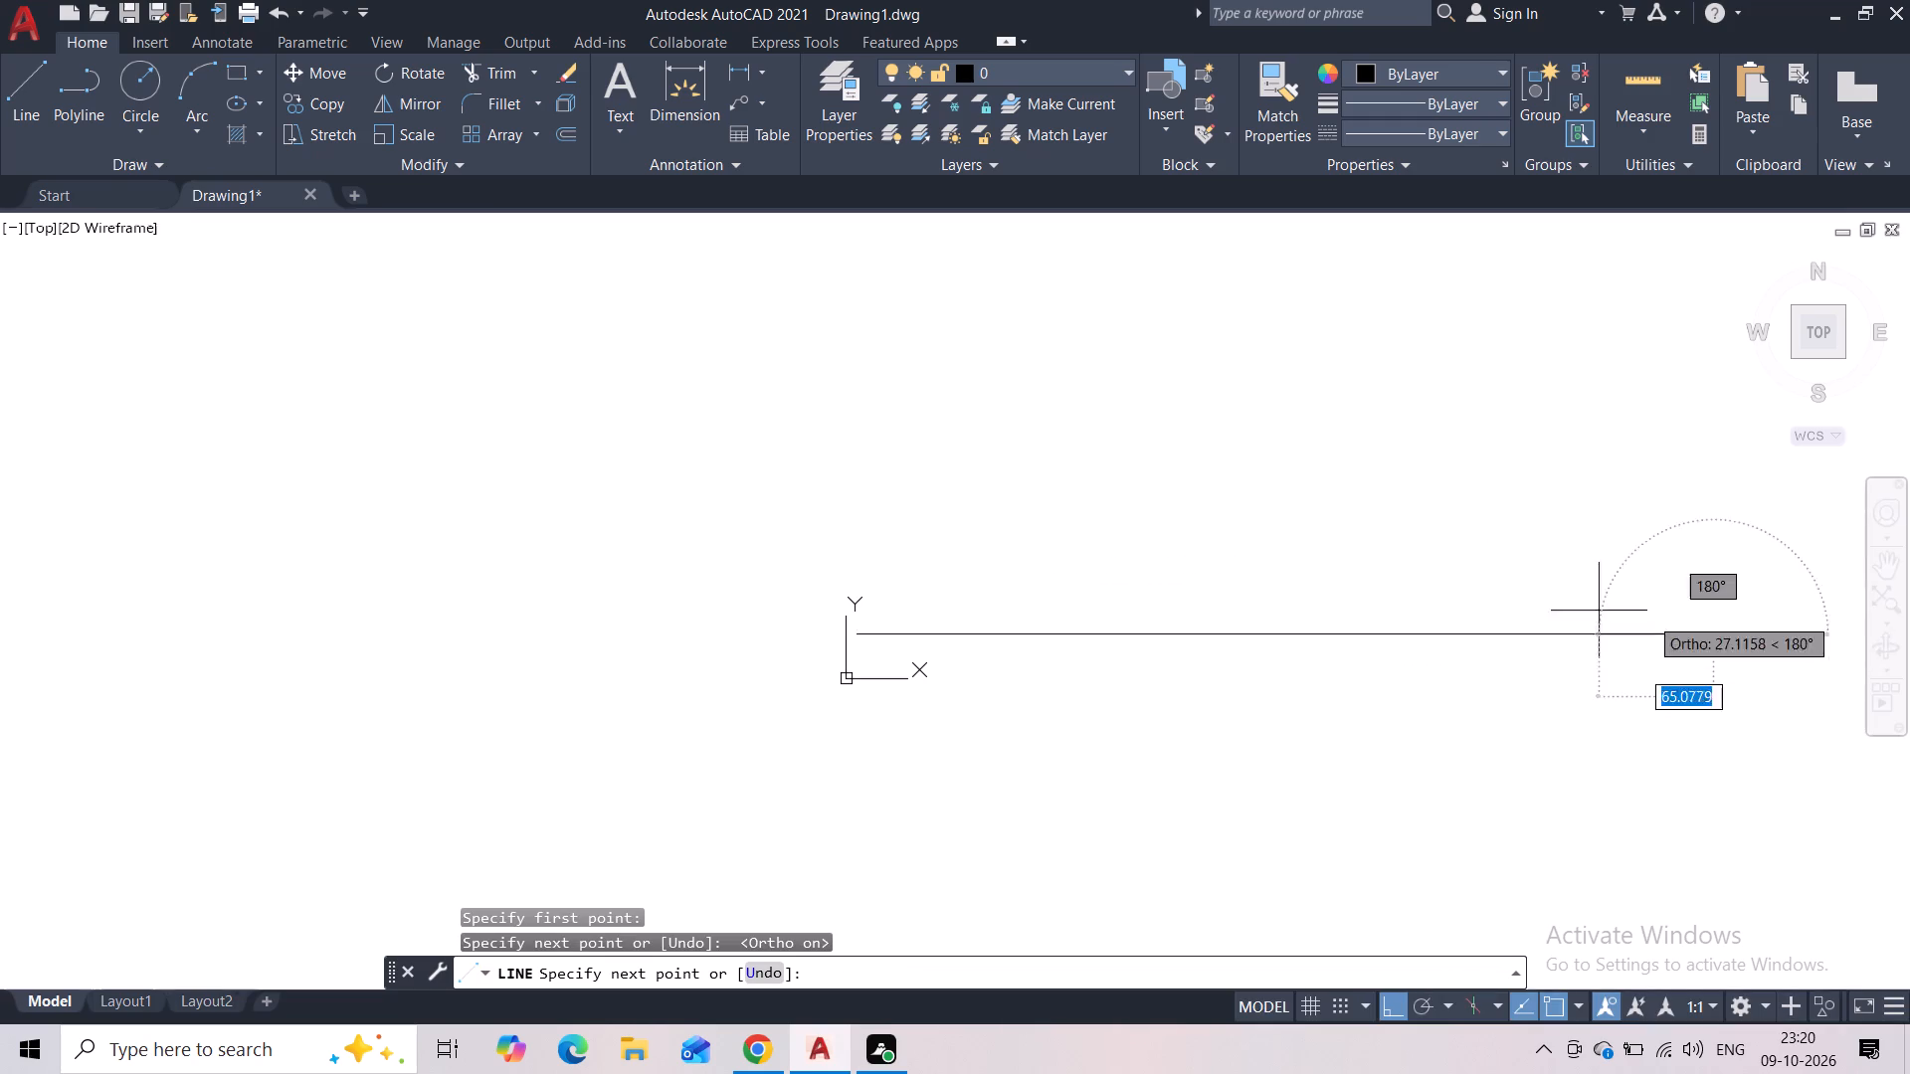
pyautogui.press('Escape')
# Move the horizontal line straight up by its midpoint grip, farther above the X axis, and clear the selection.
pyautogui.scroll(-3, 1457, 593)
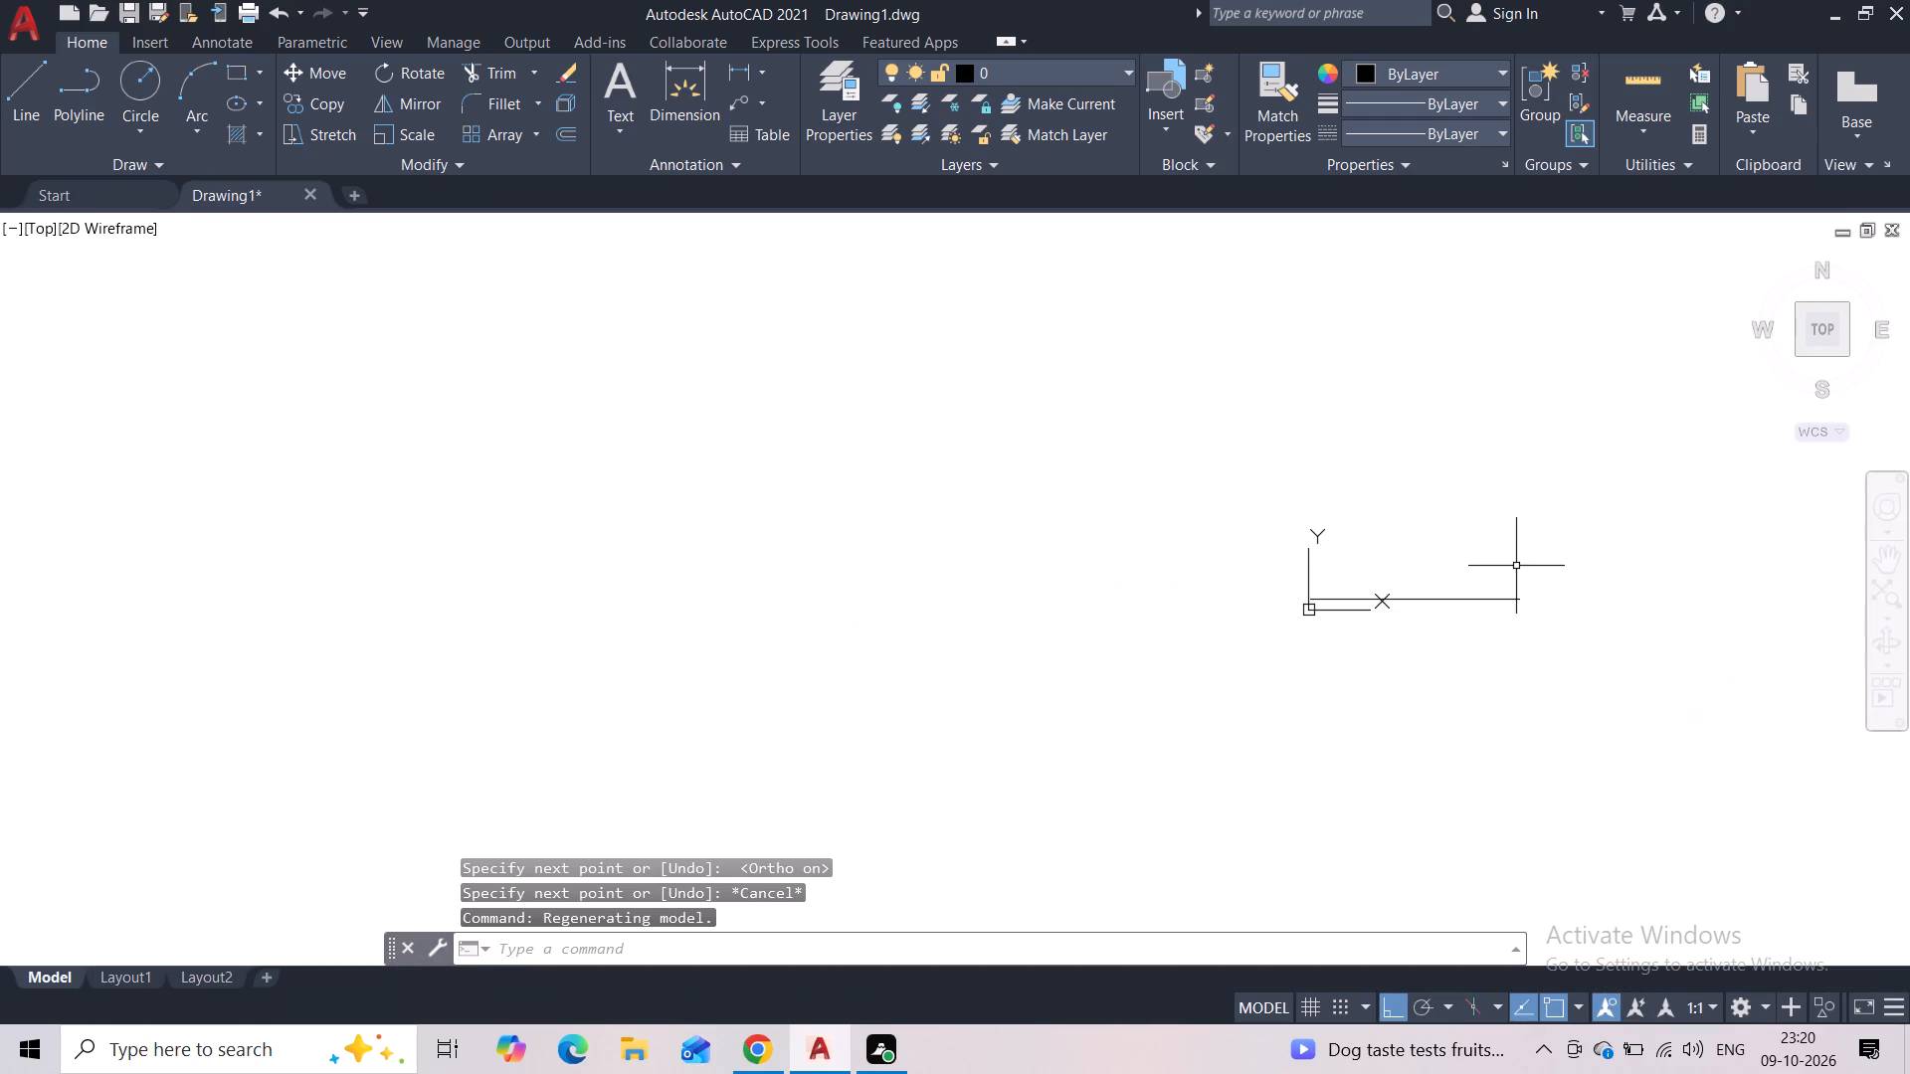
pyautogui.scroll(-1, 1516, 566)
pyautogui.scroll(5, 1511, 573)
pyautogui.moveTo(1507, 582); pyautogui.dragTo(1320, 564, button='middle')
pyautogui.scroll(-2, 1325, 568)
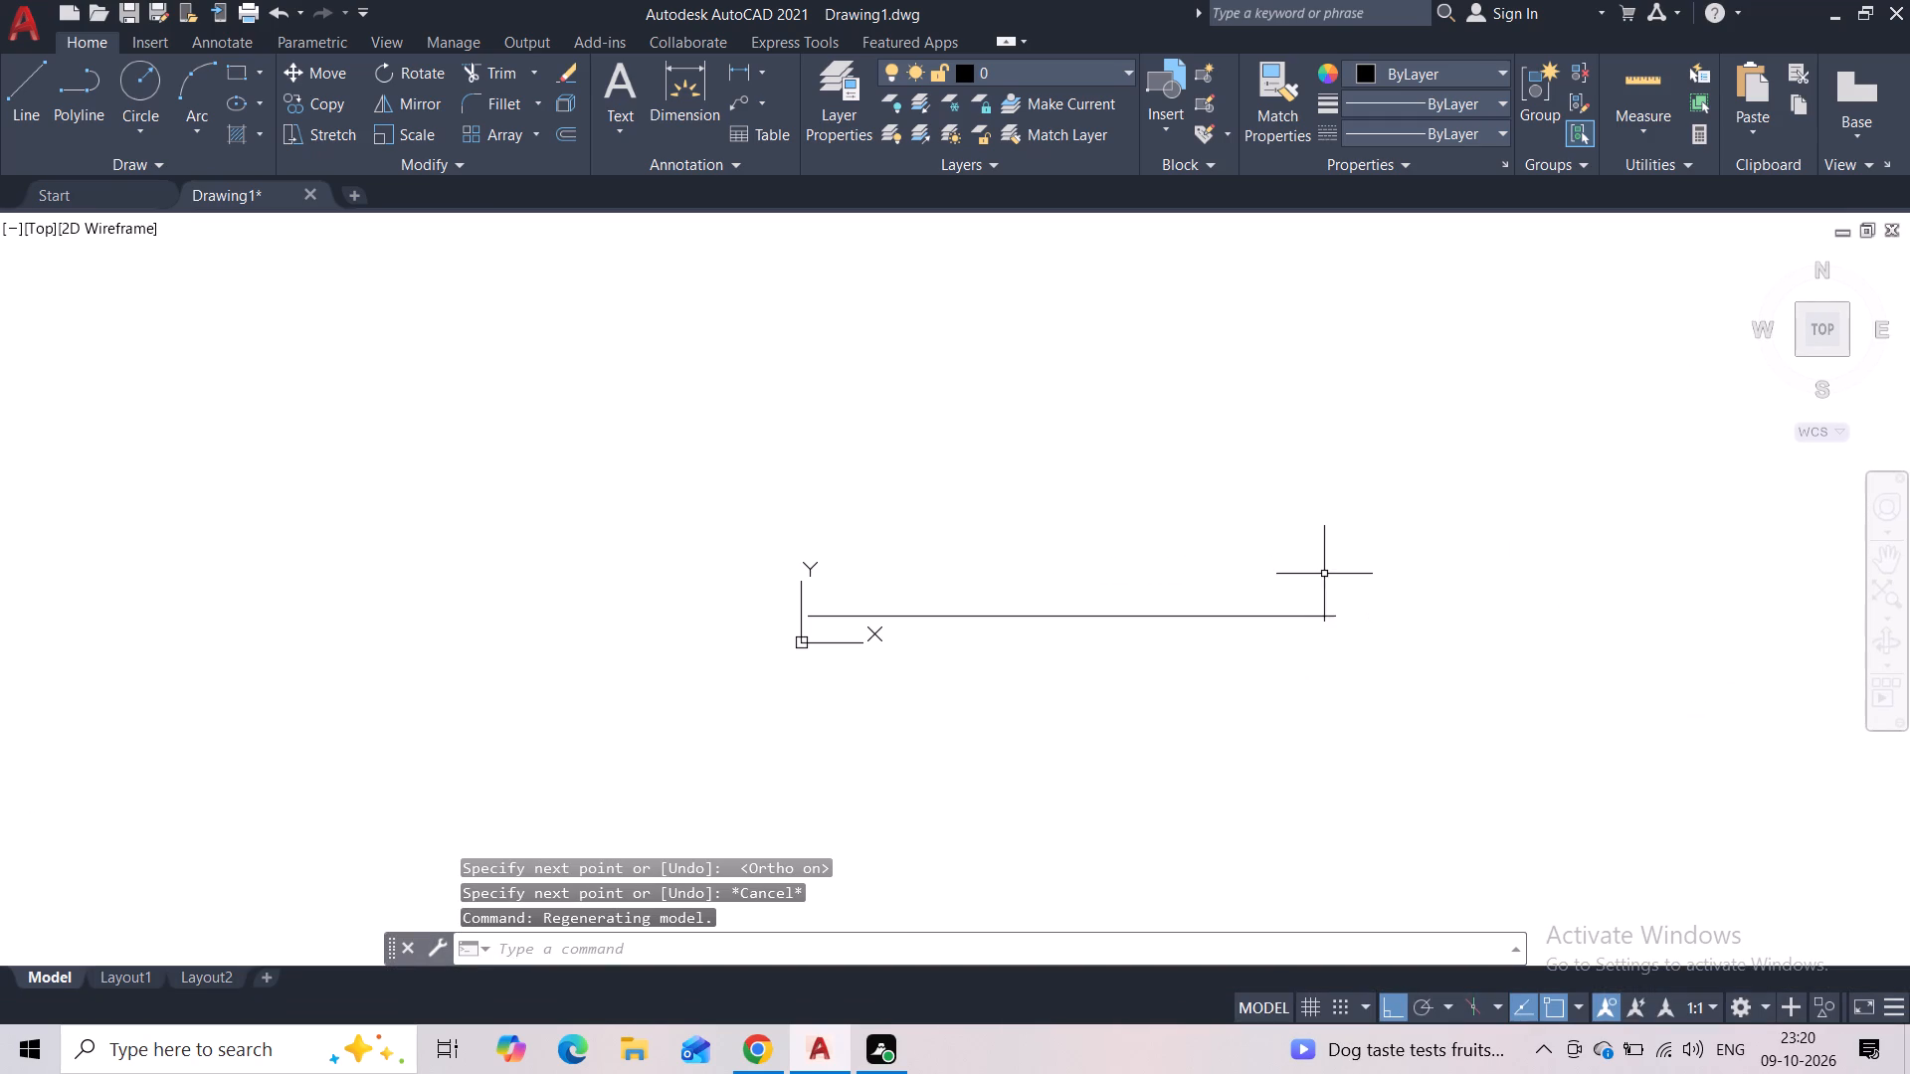
pyautogui.scroll(2, 1166, 591)
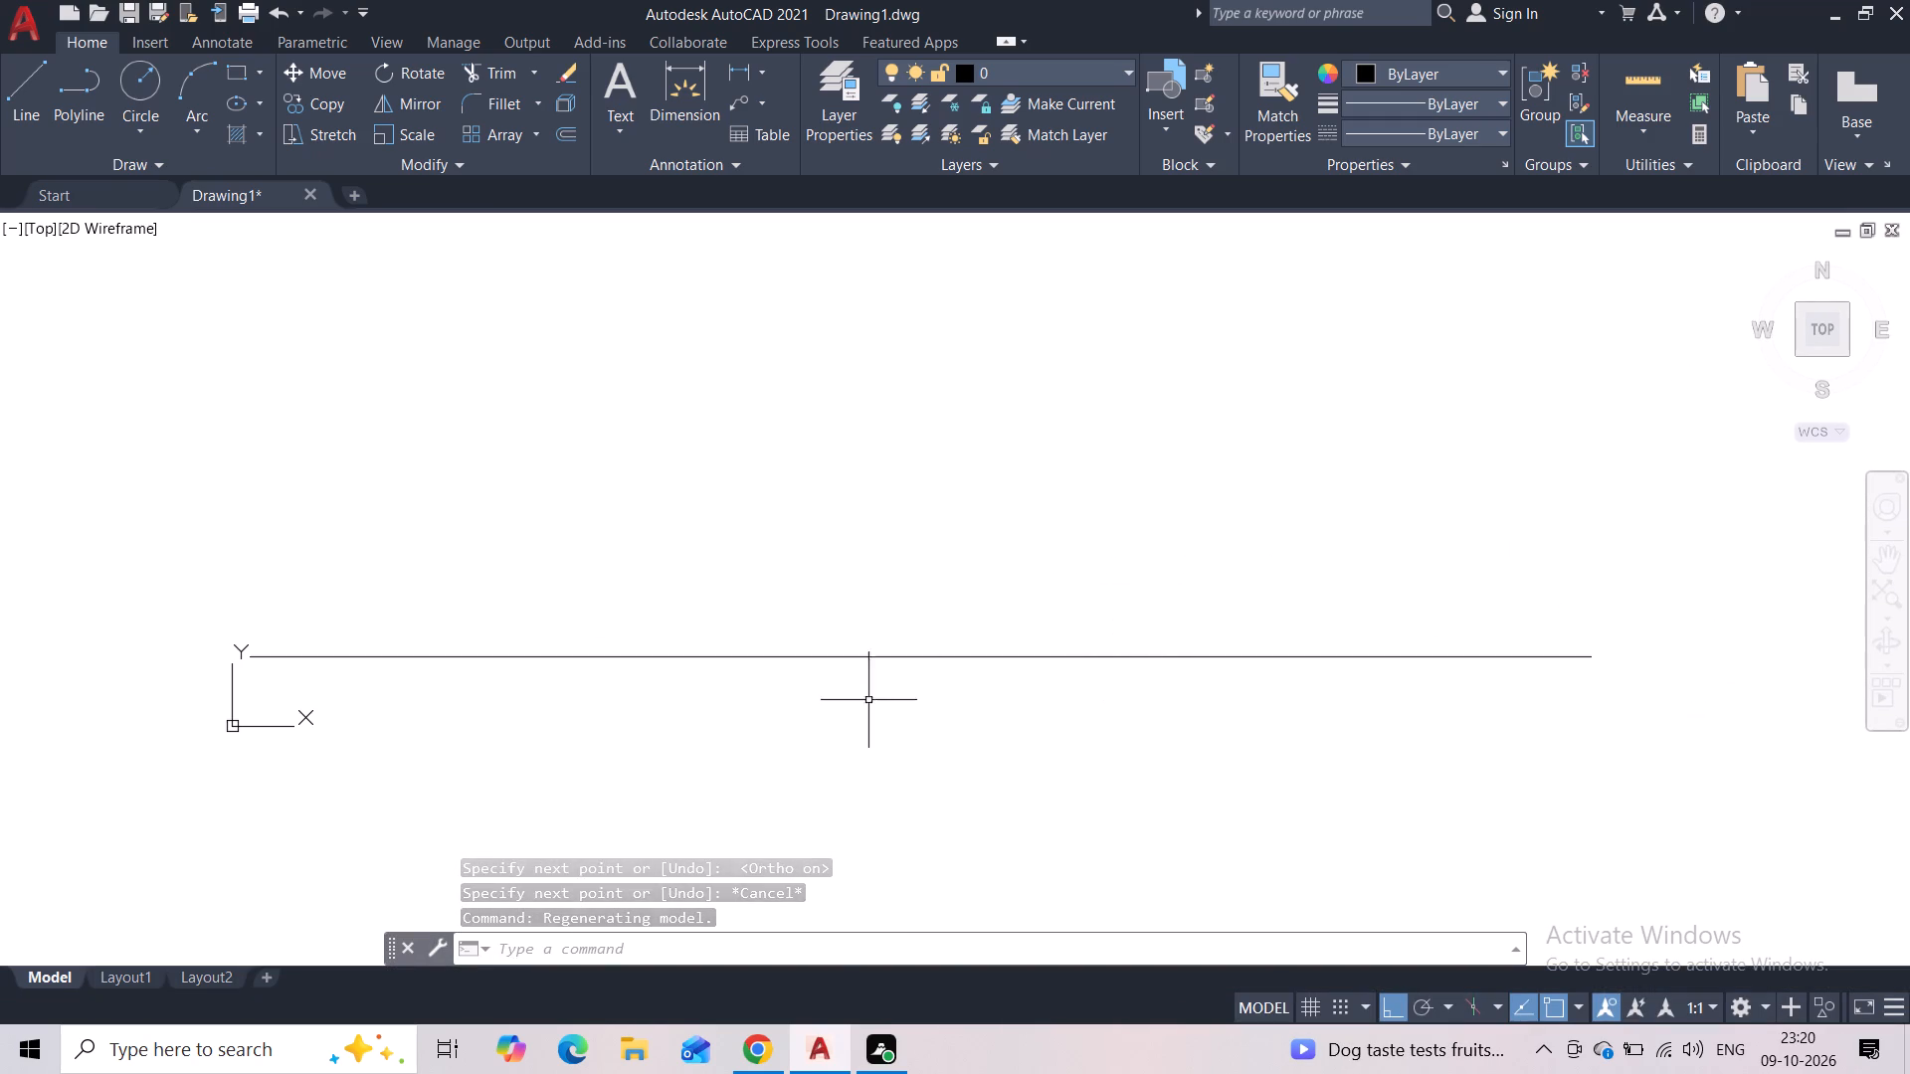
pyautogui.click(1062, 610)
pyautogui.click(954, 721)
pyautogui.click(922, 664)
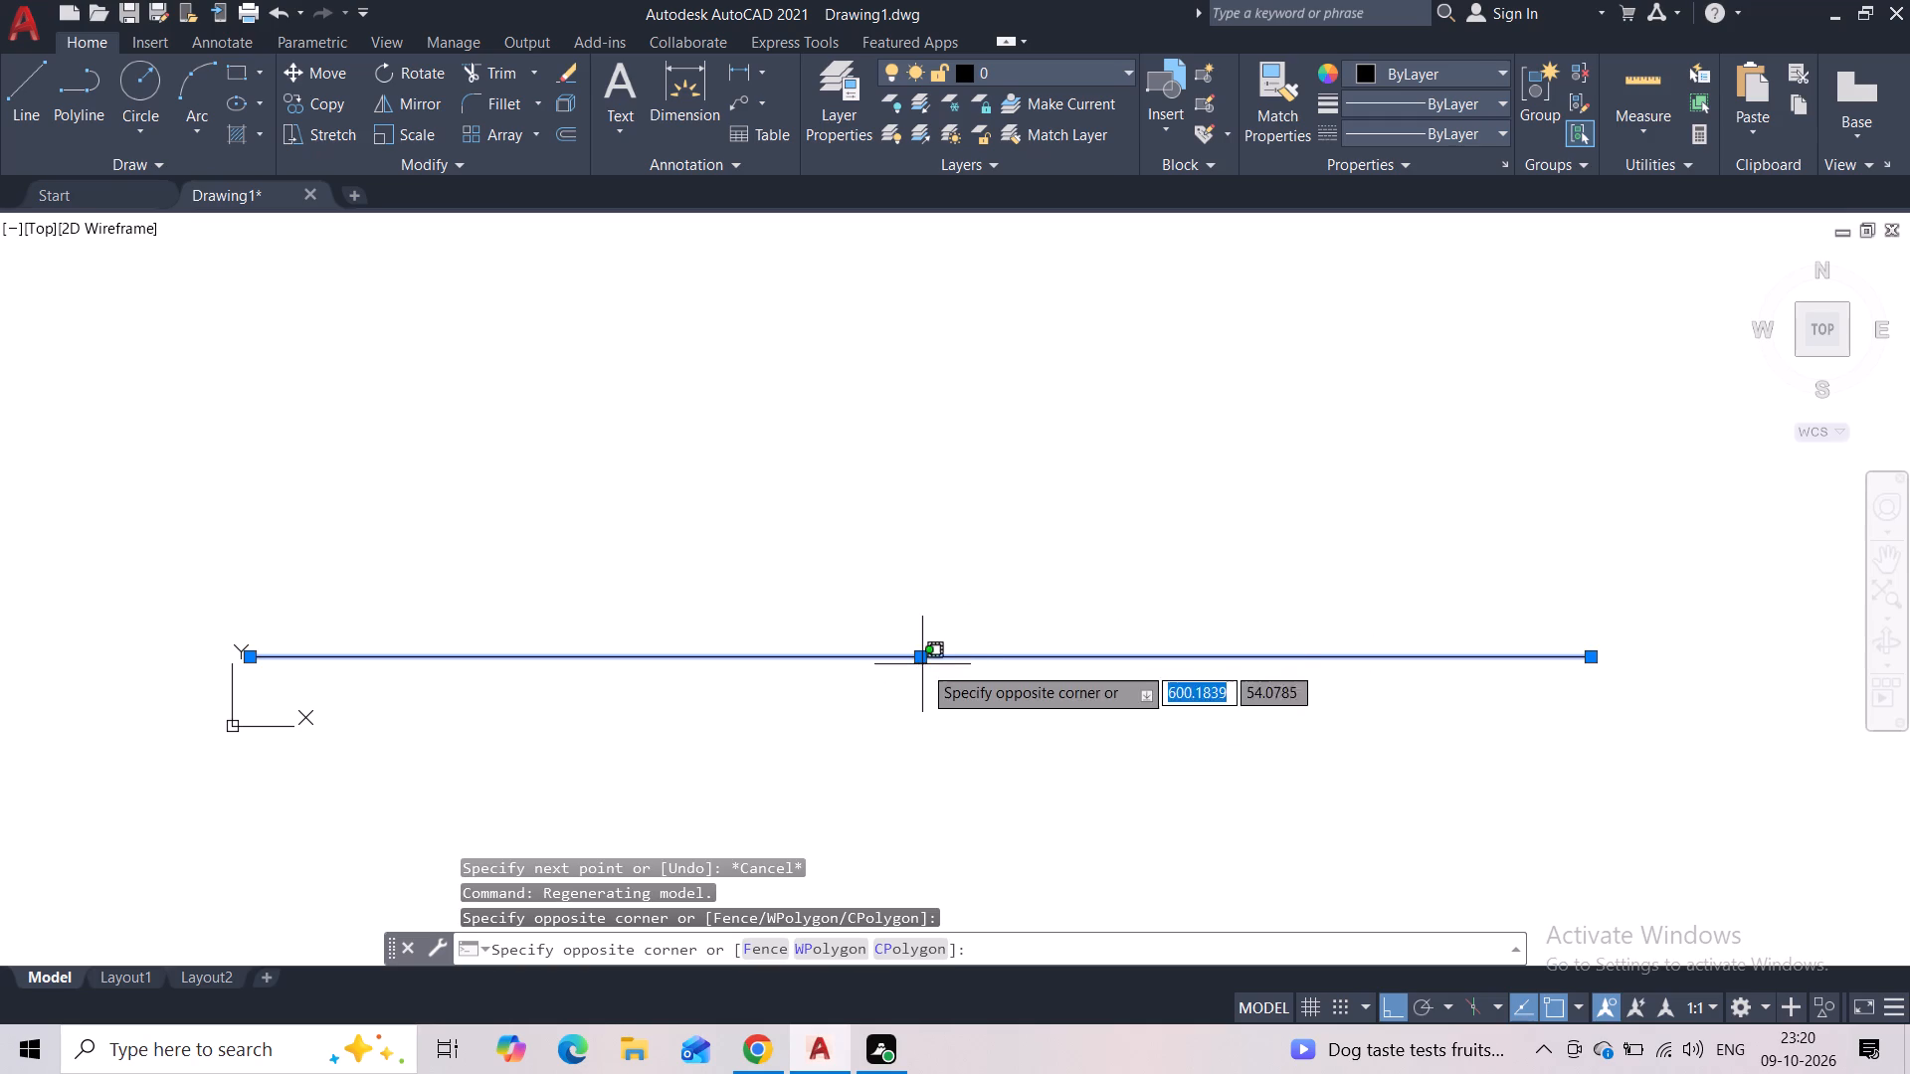
pyautogui.click(919, 667)
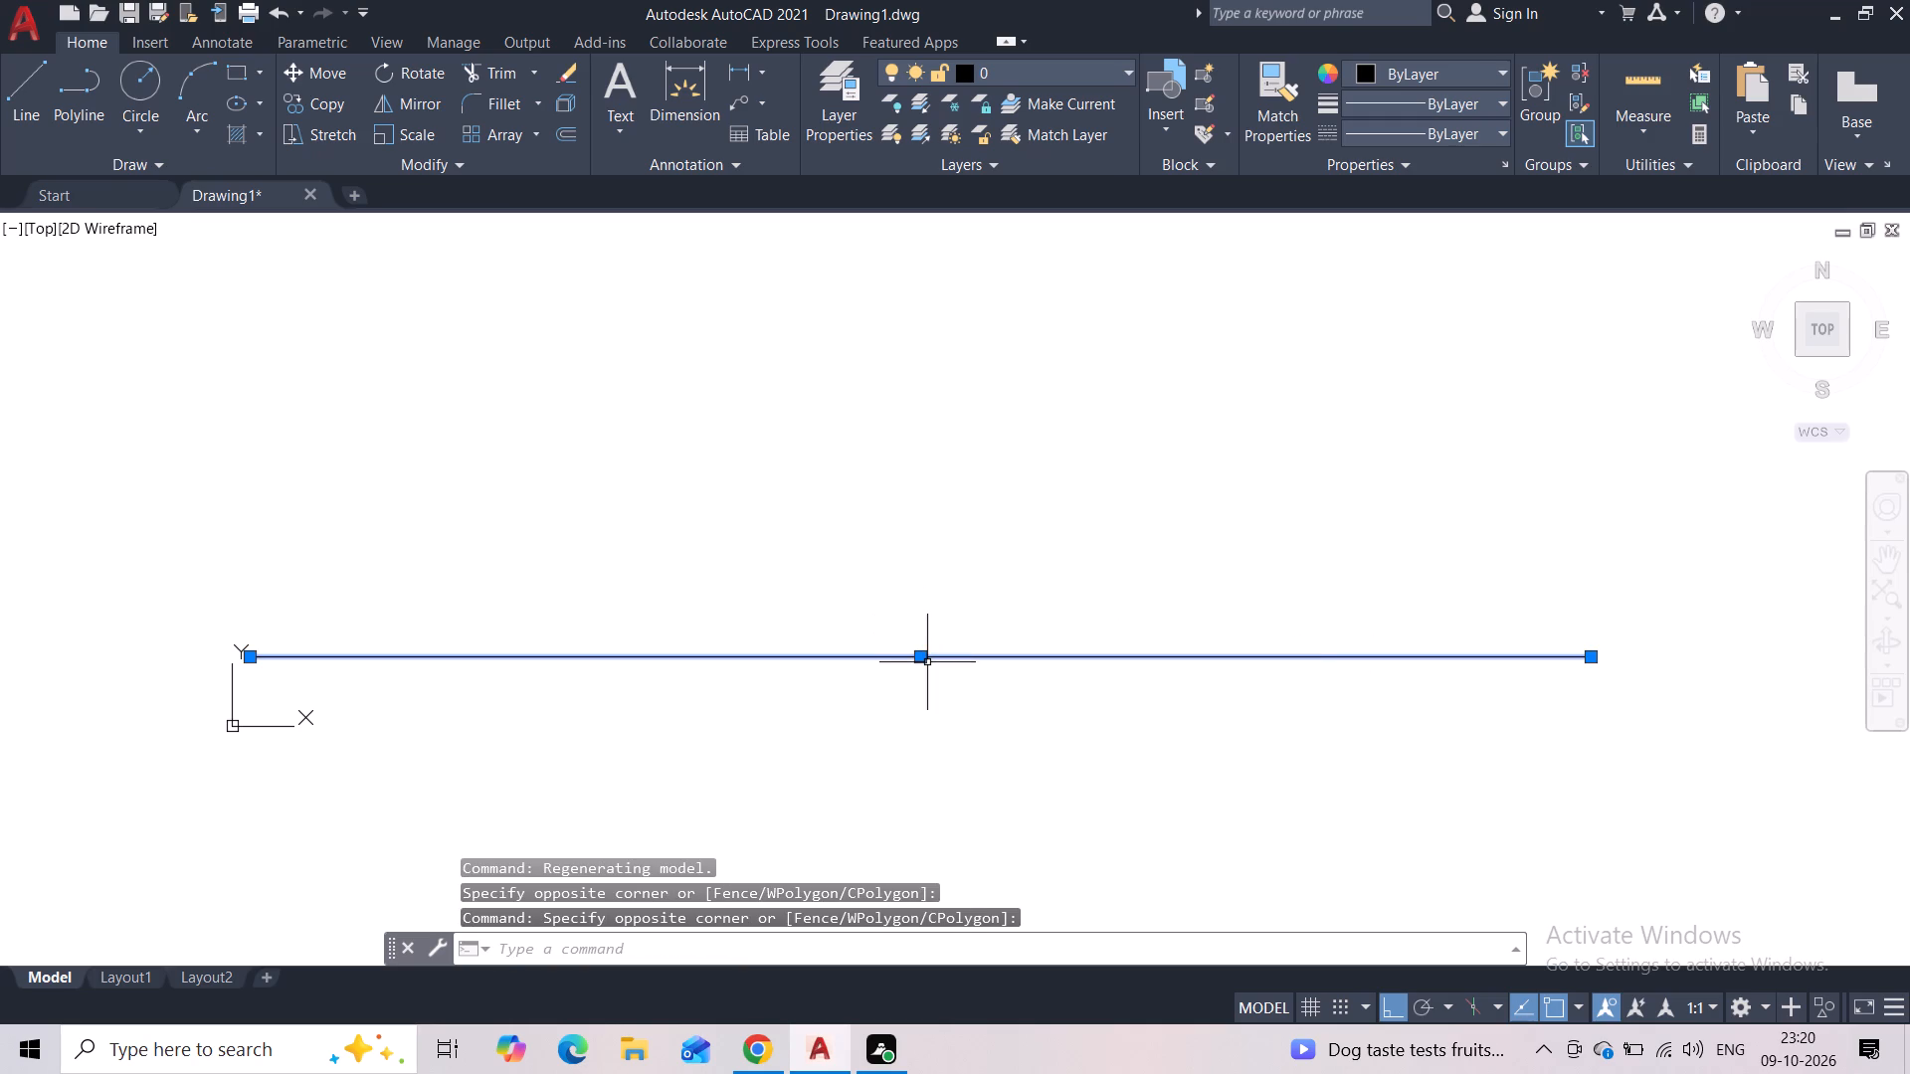
pyautogui.click(925, 660)
pyautogui.click(917, 522)
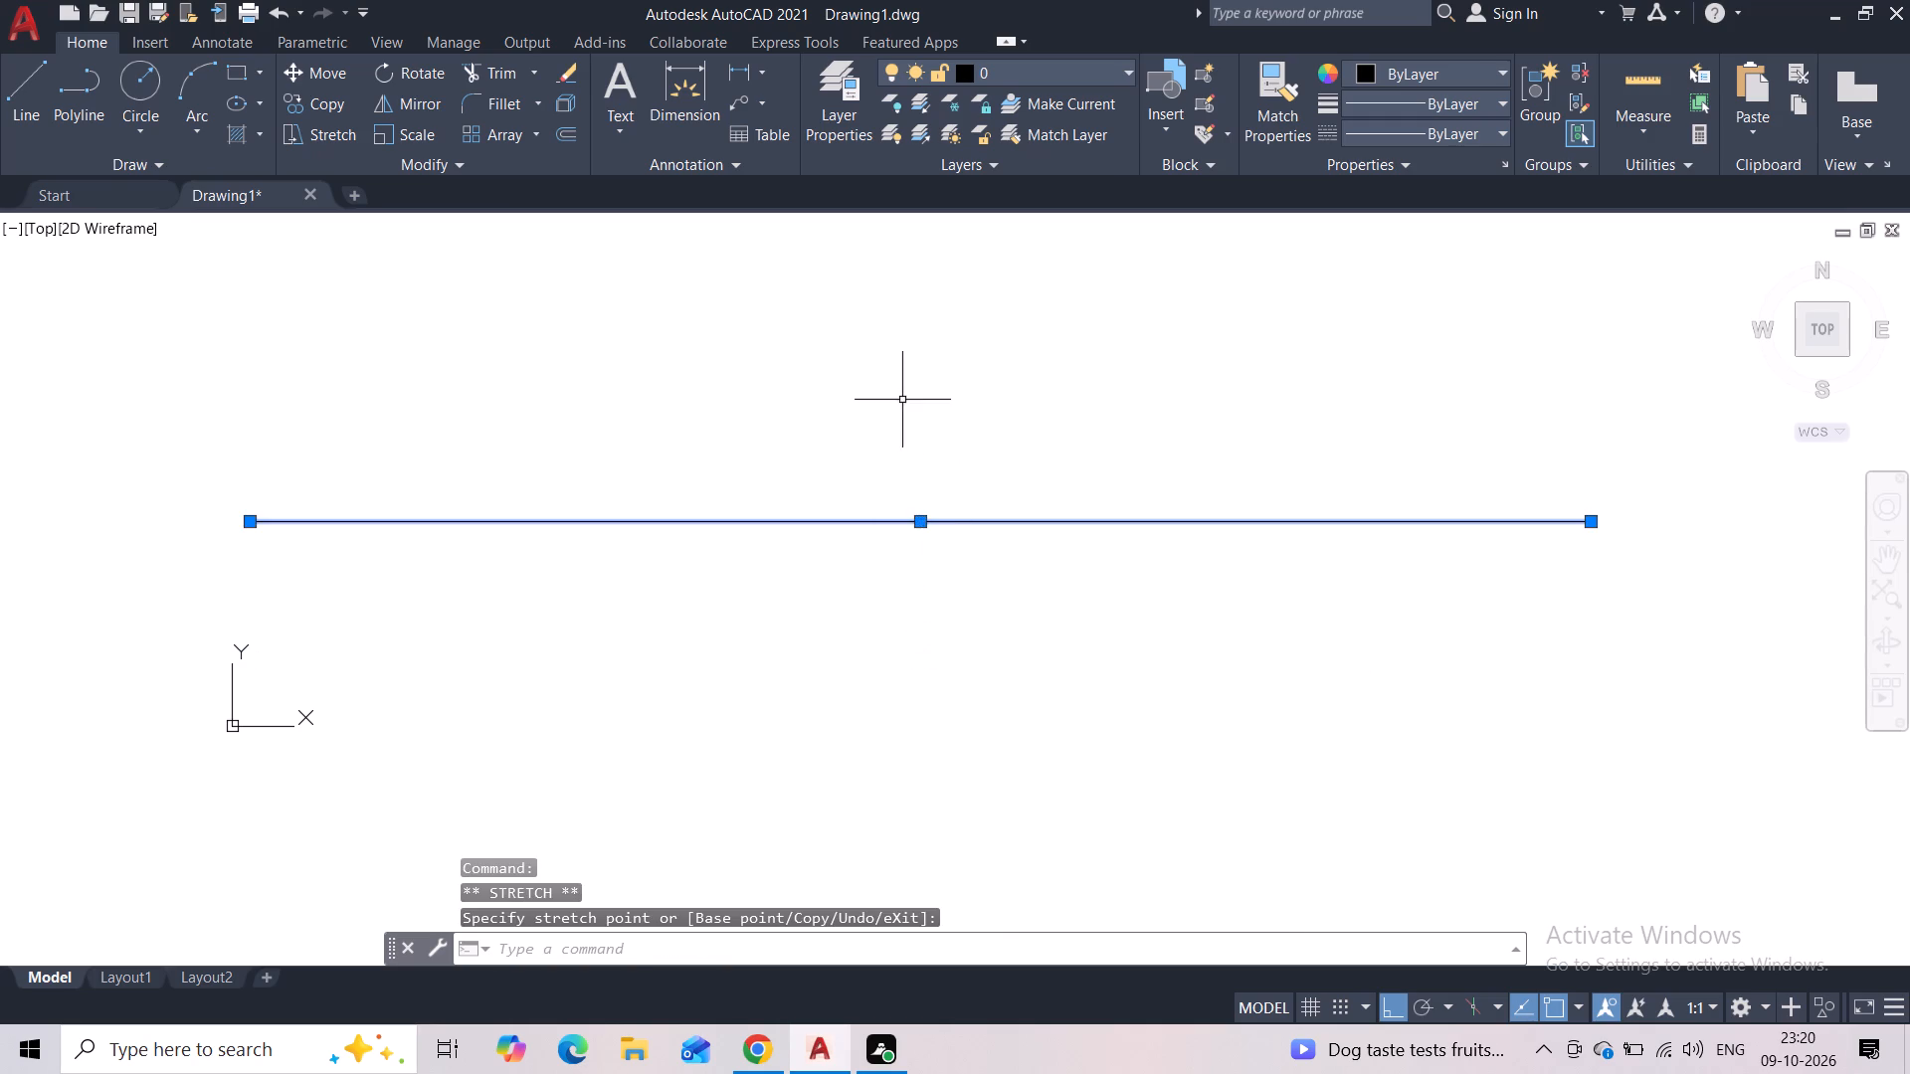
pyautogui.moveTo(902, 404); pyautogui.dragTo(892, 733, button='middle')
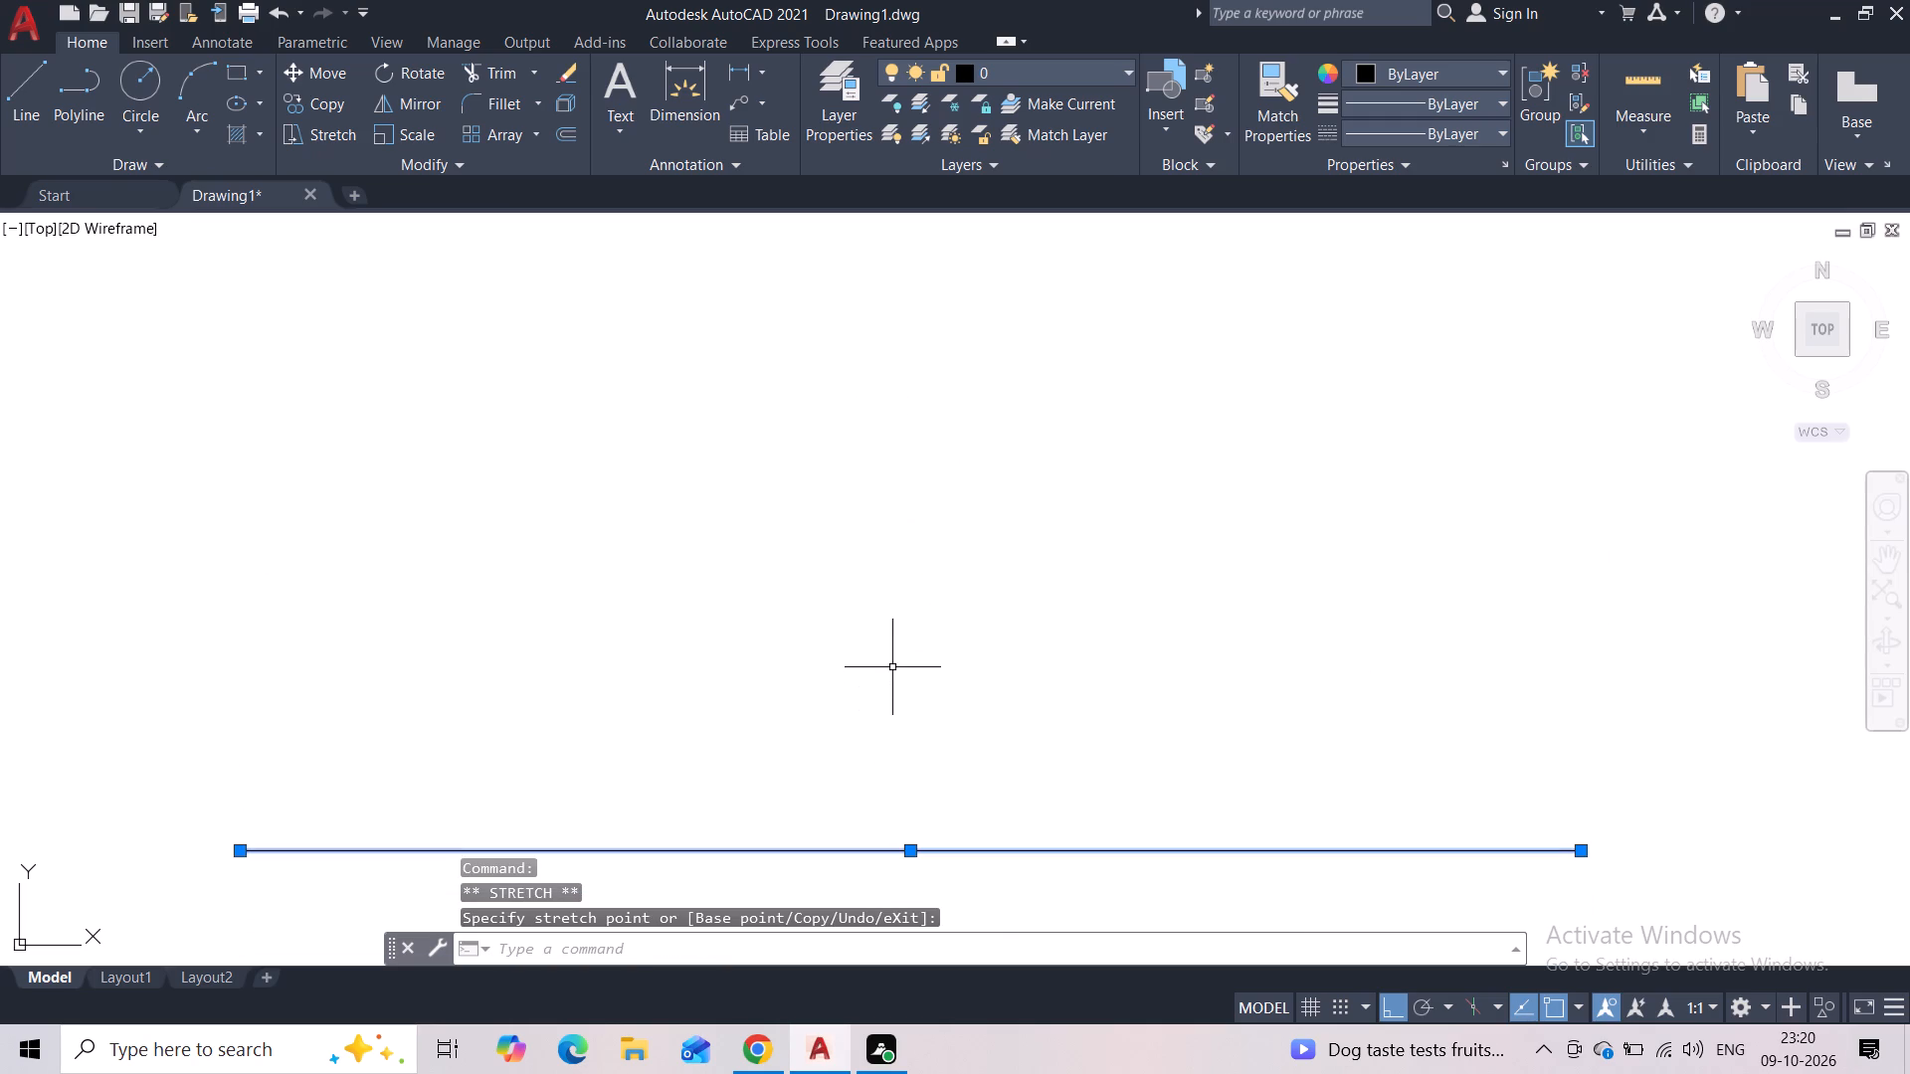
pyautogui.click(892, 667)
pyautogui.press('Escape')
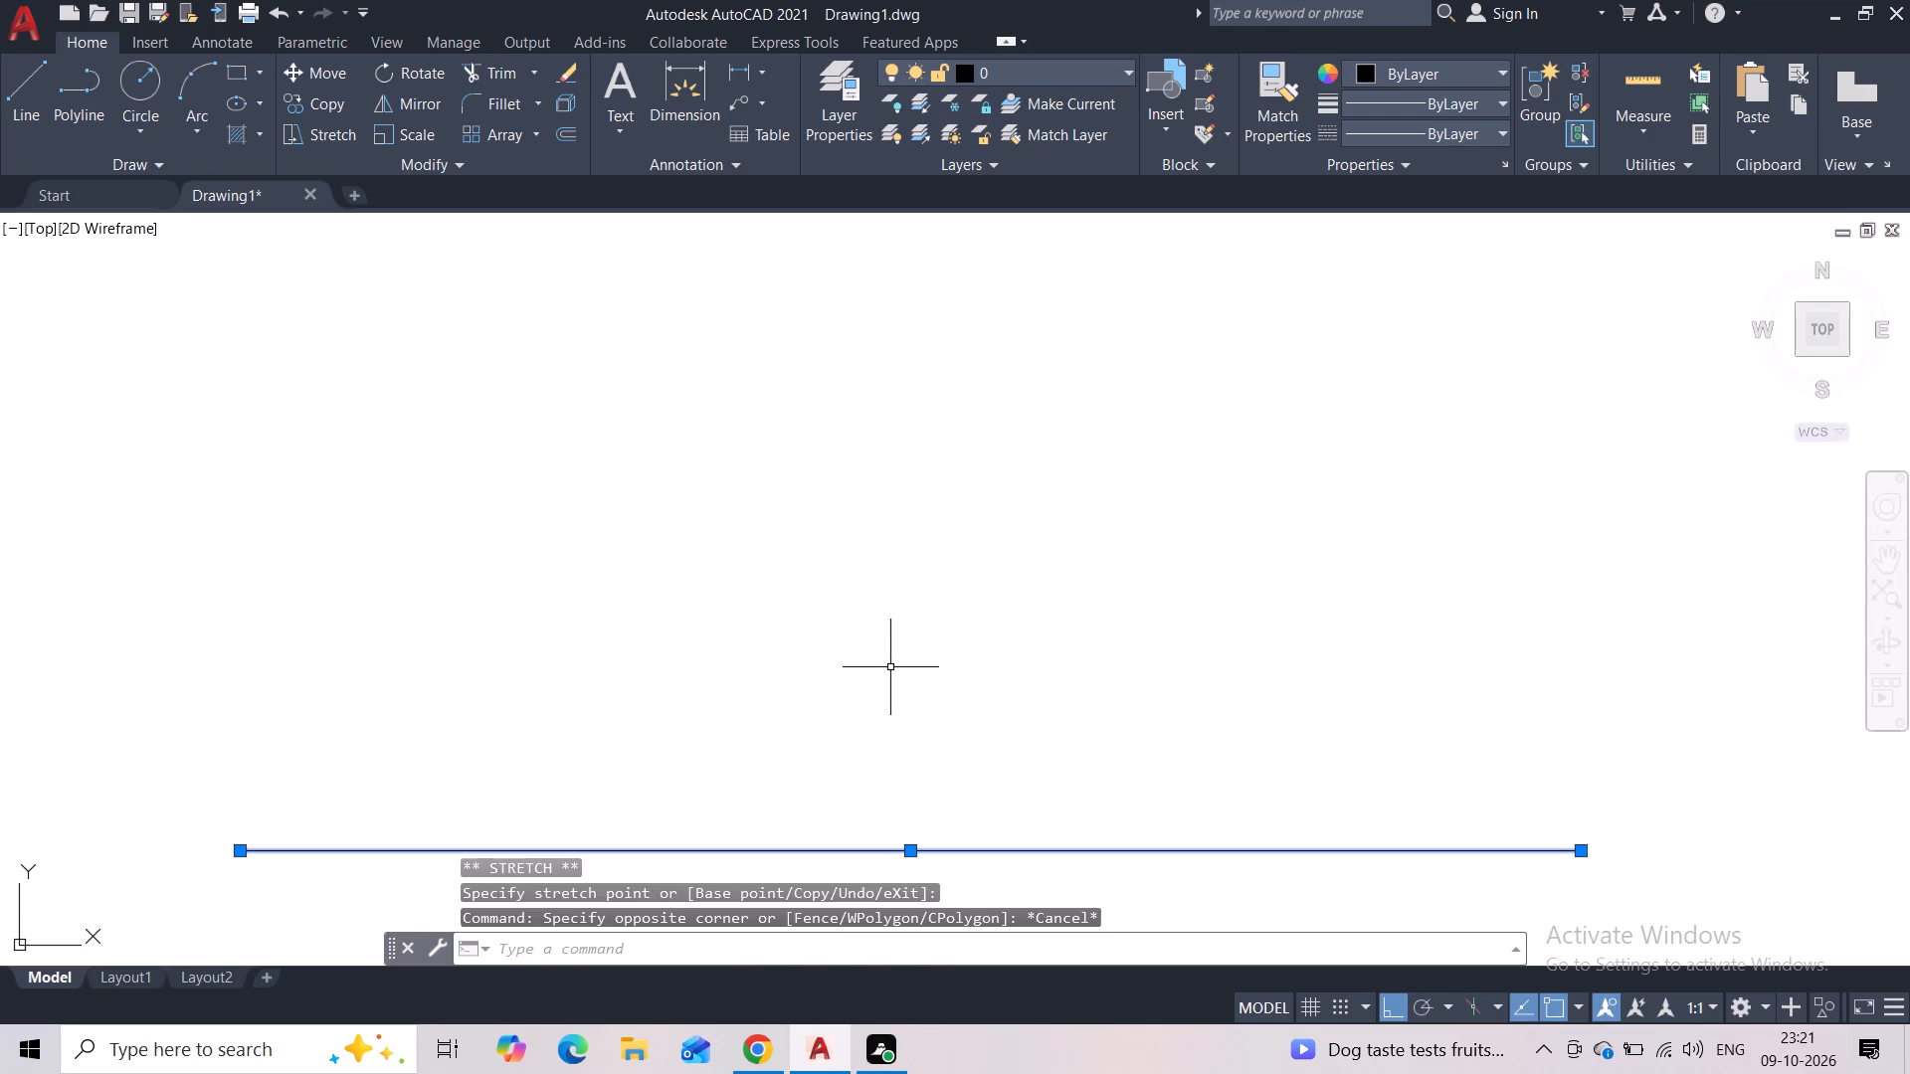
pyautogui.press('Escape')
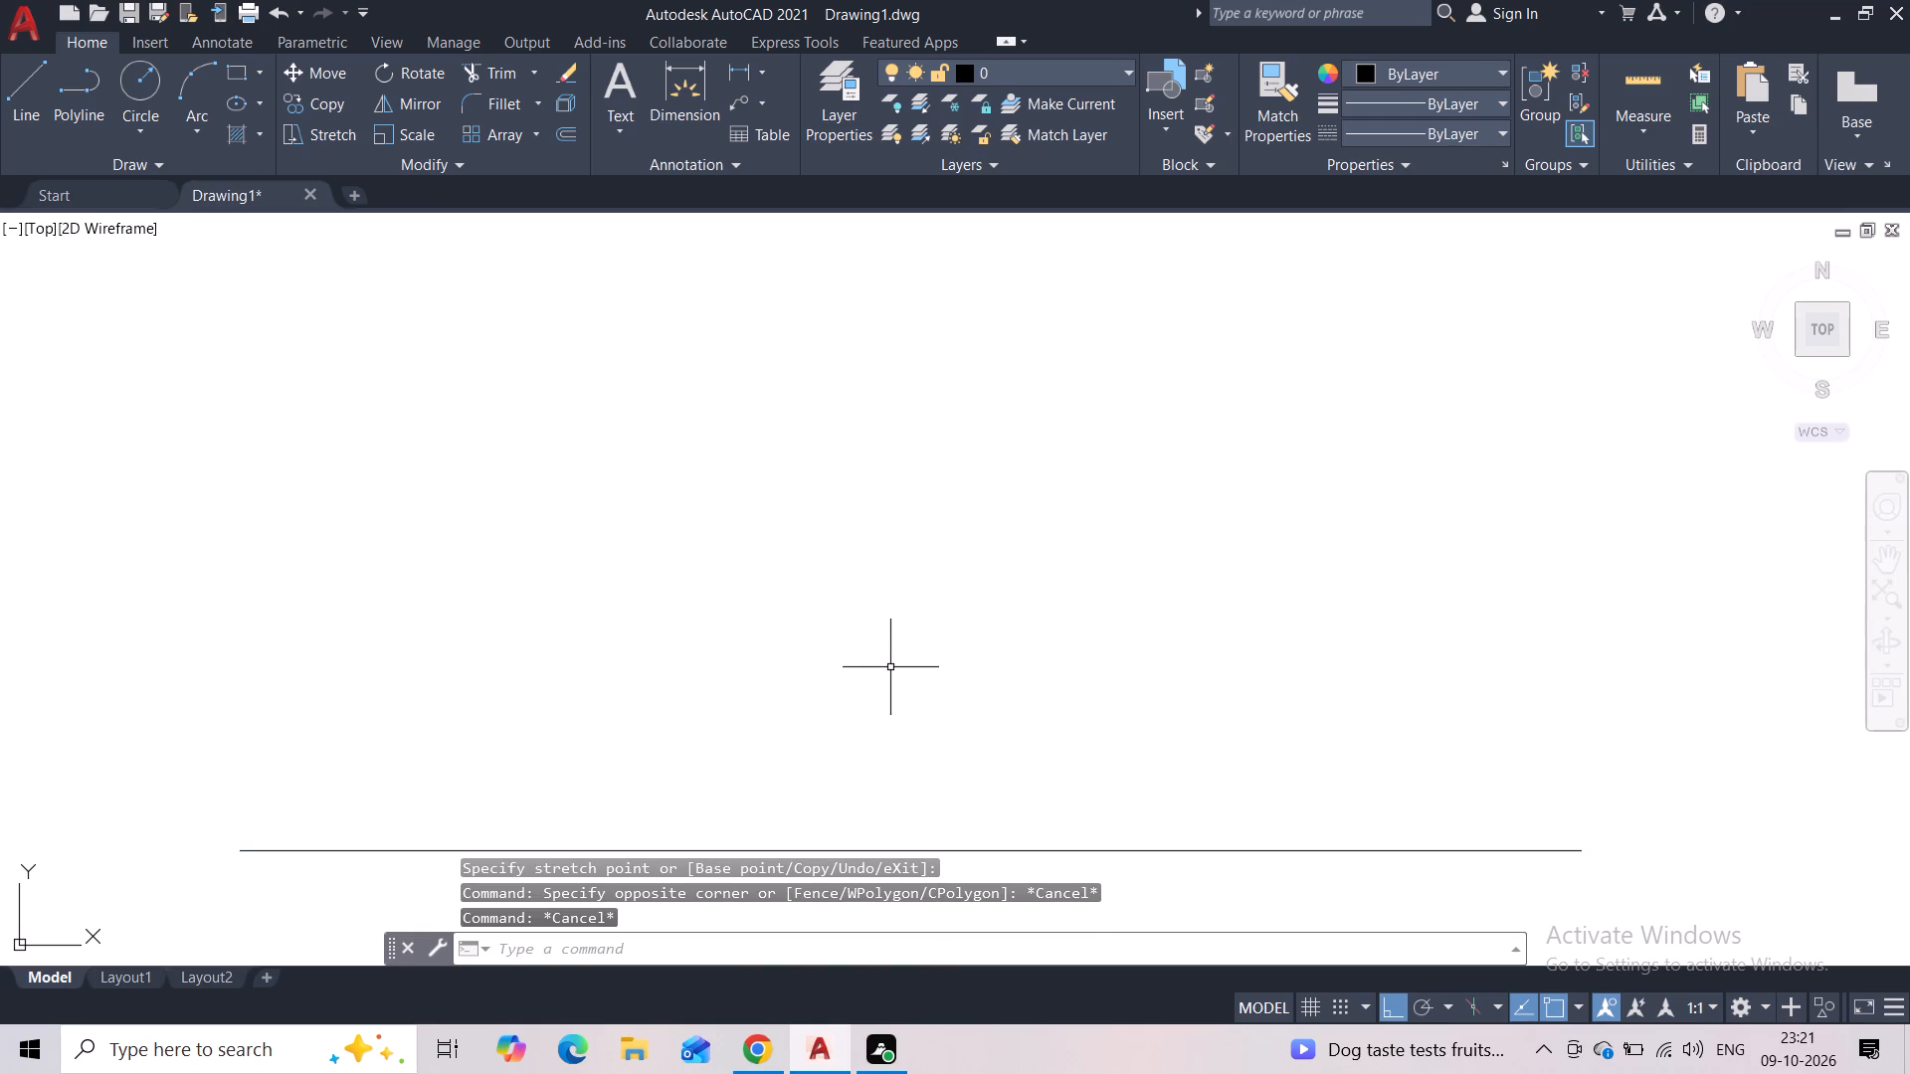
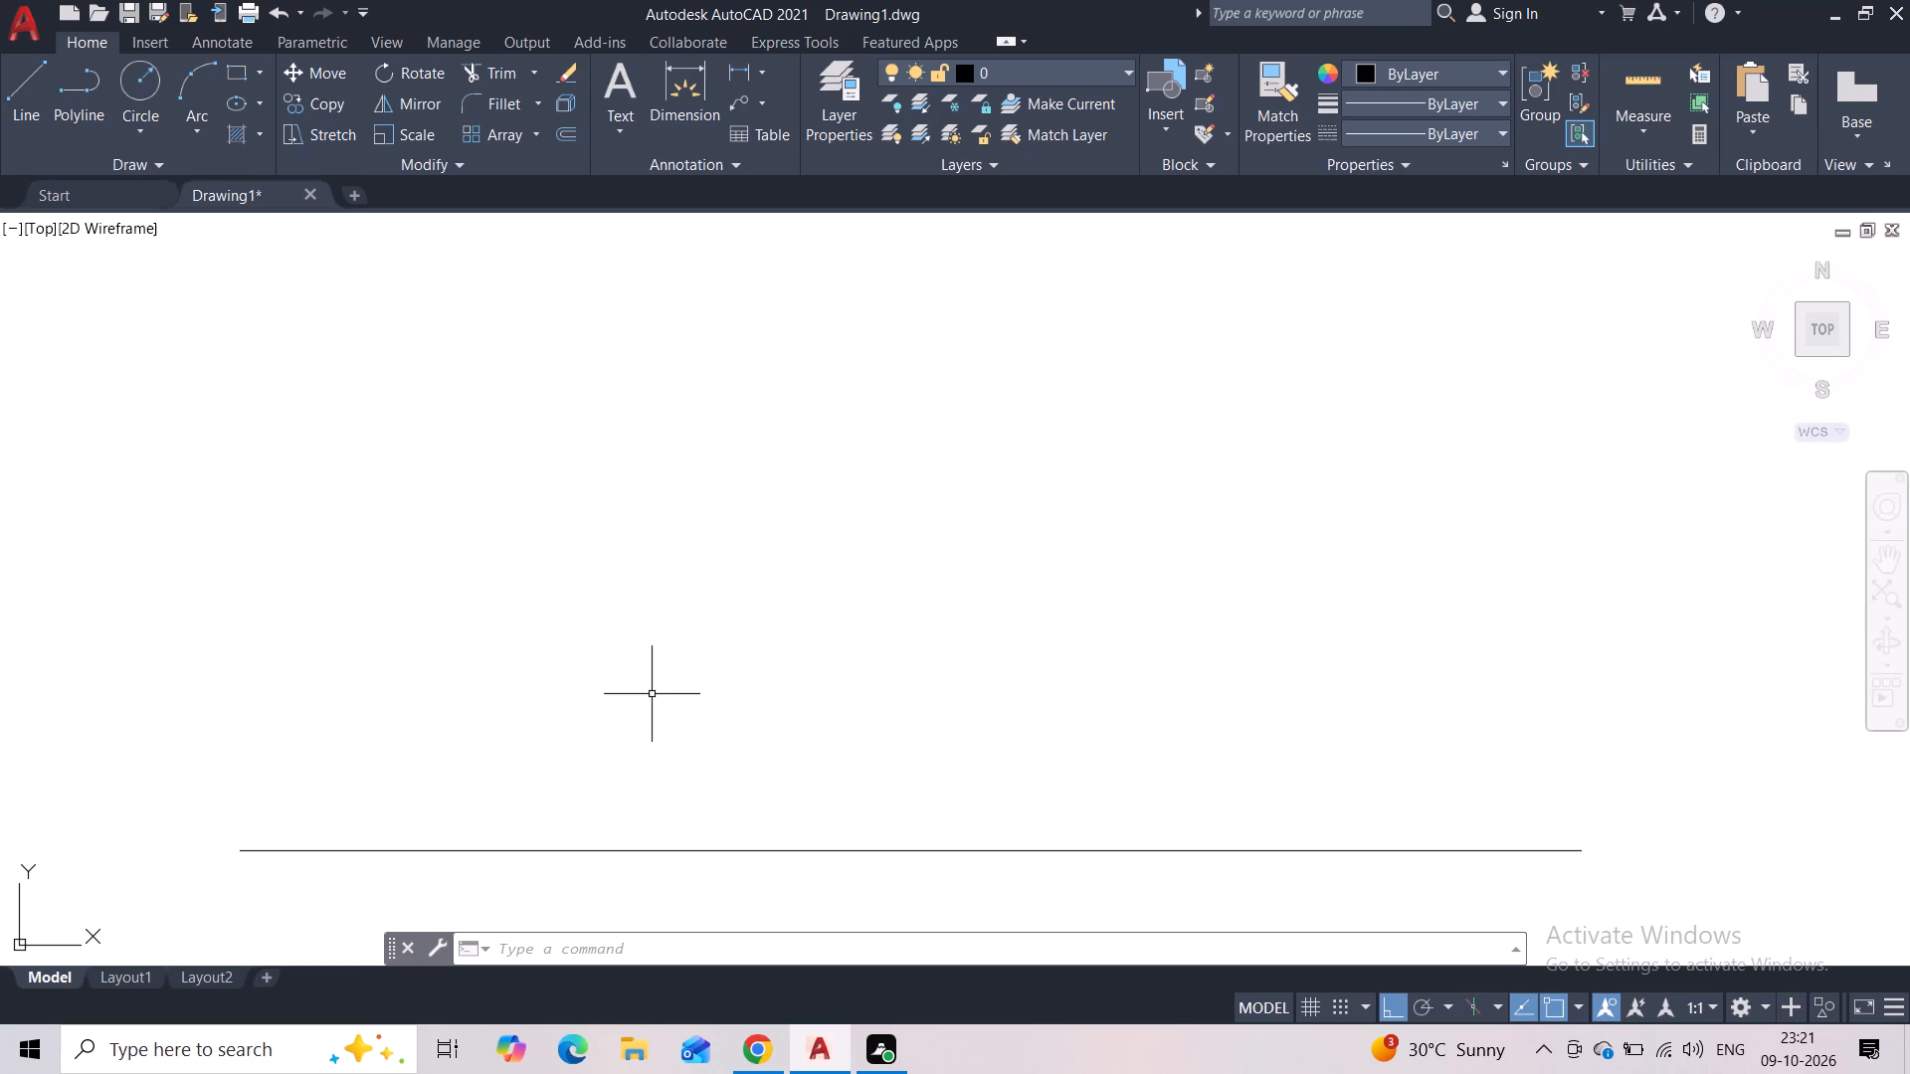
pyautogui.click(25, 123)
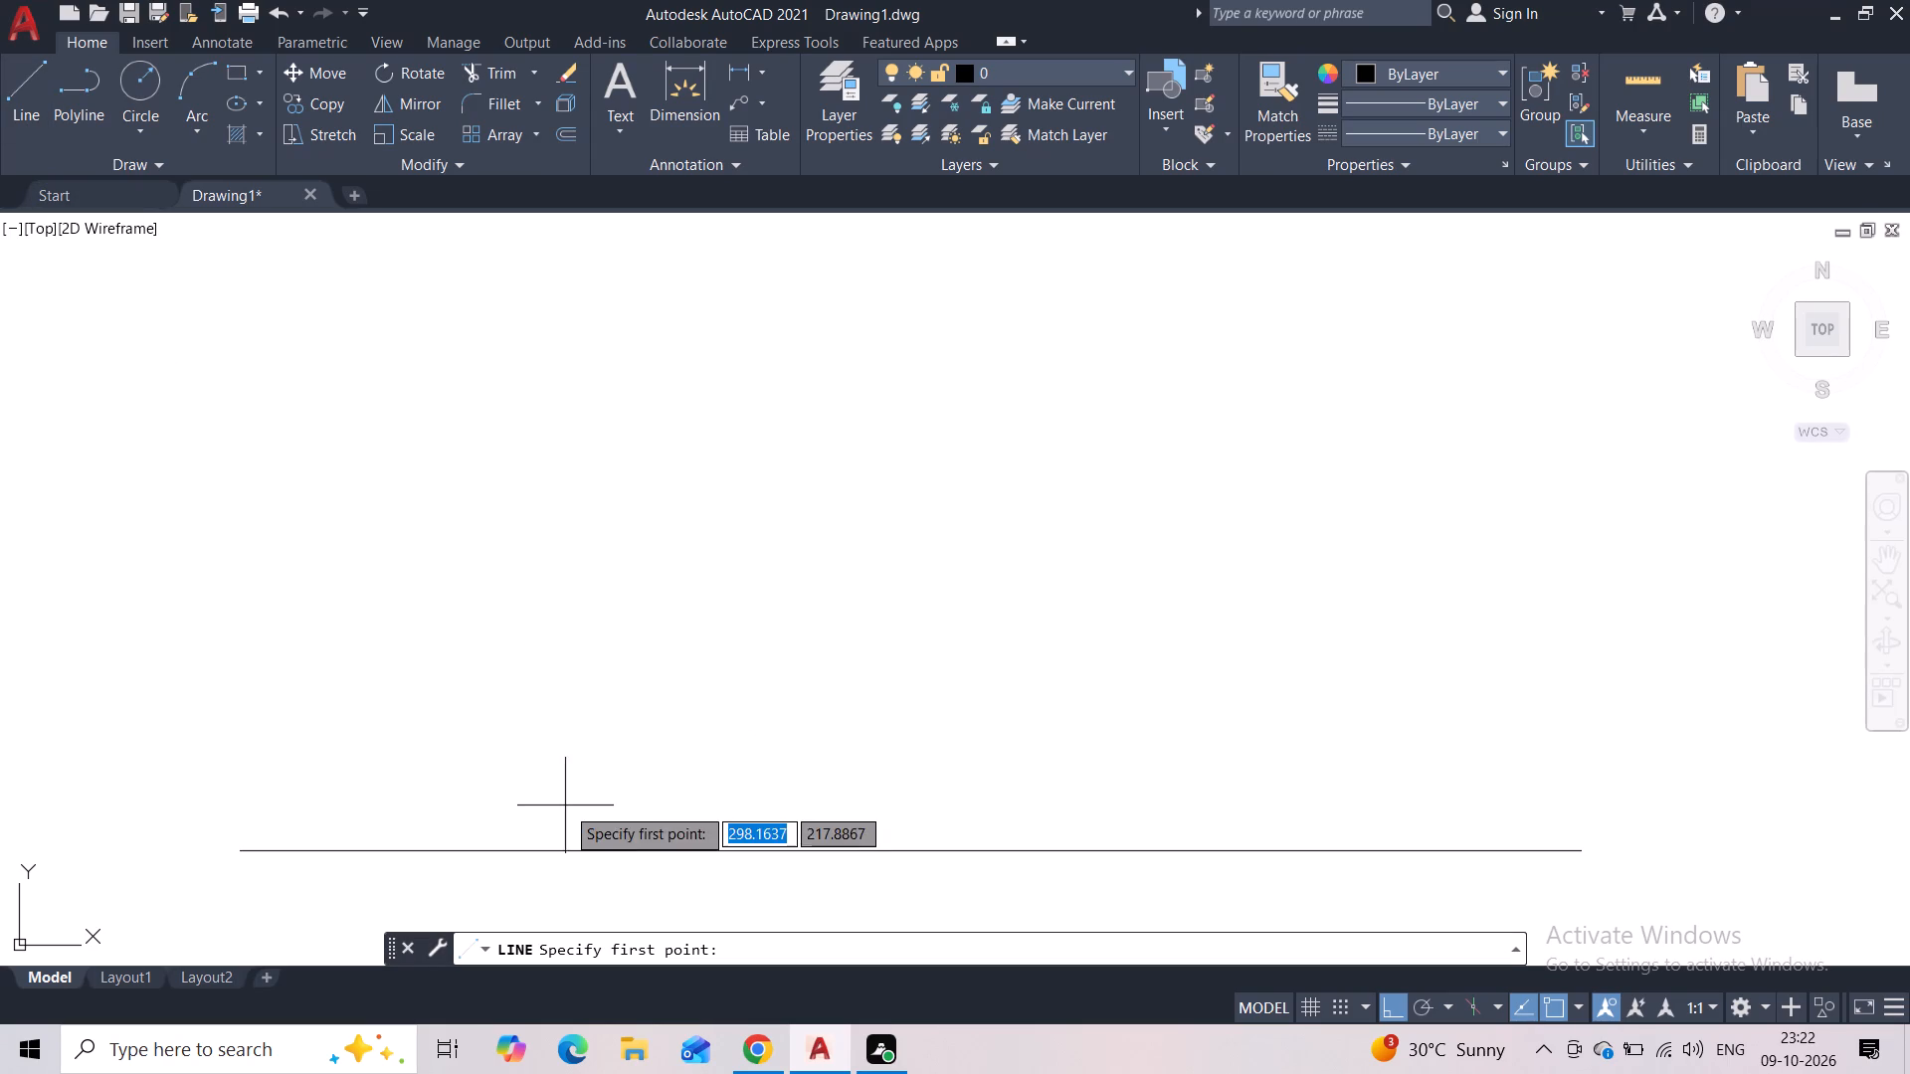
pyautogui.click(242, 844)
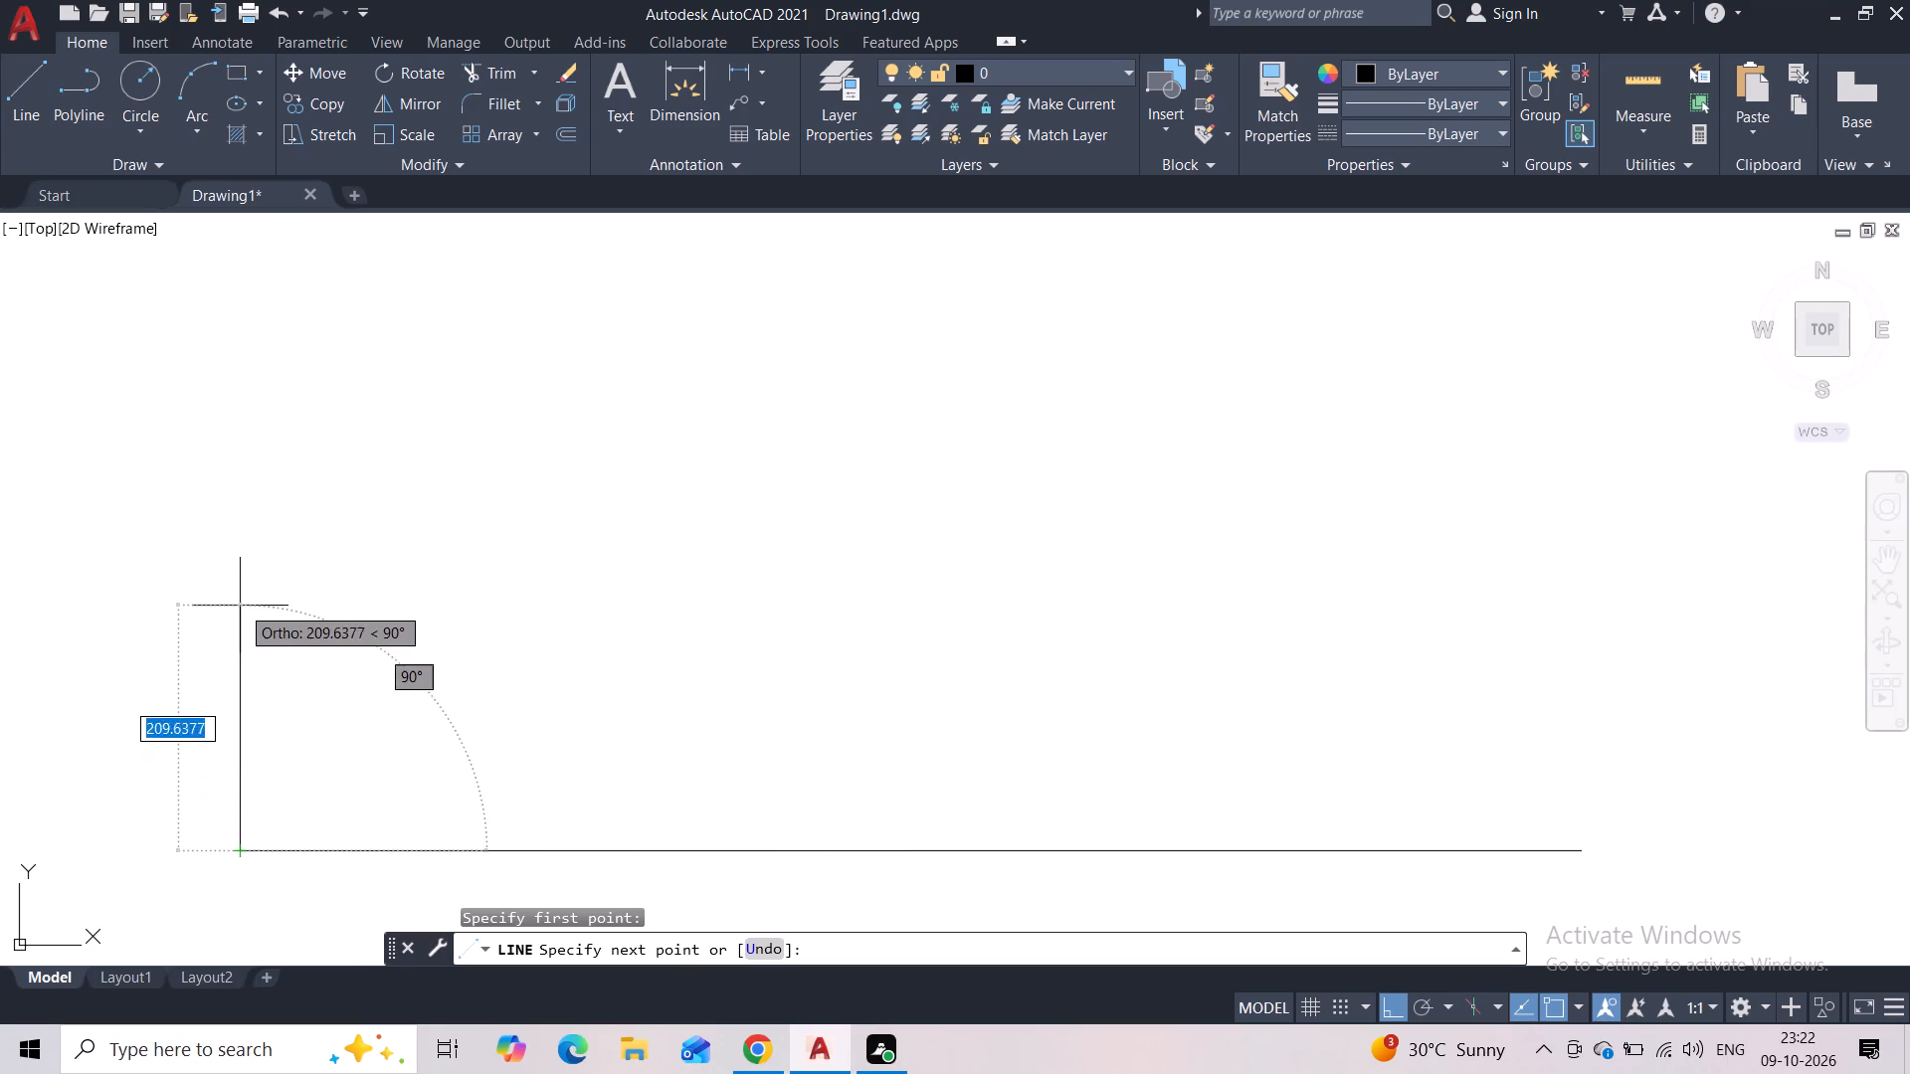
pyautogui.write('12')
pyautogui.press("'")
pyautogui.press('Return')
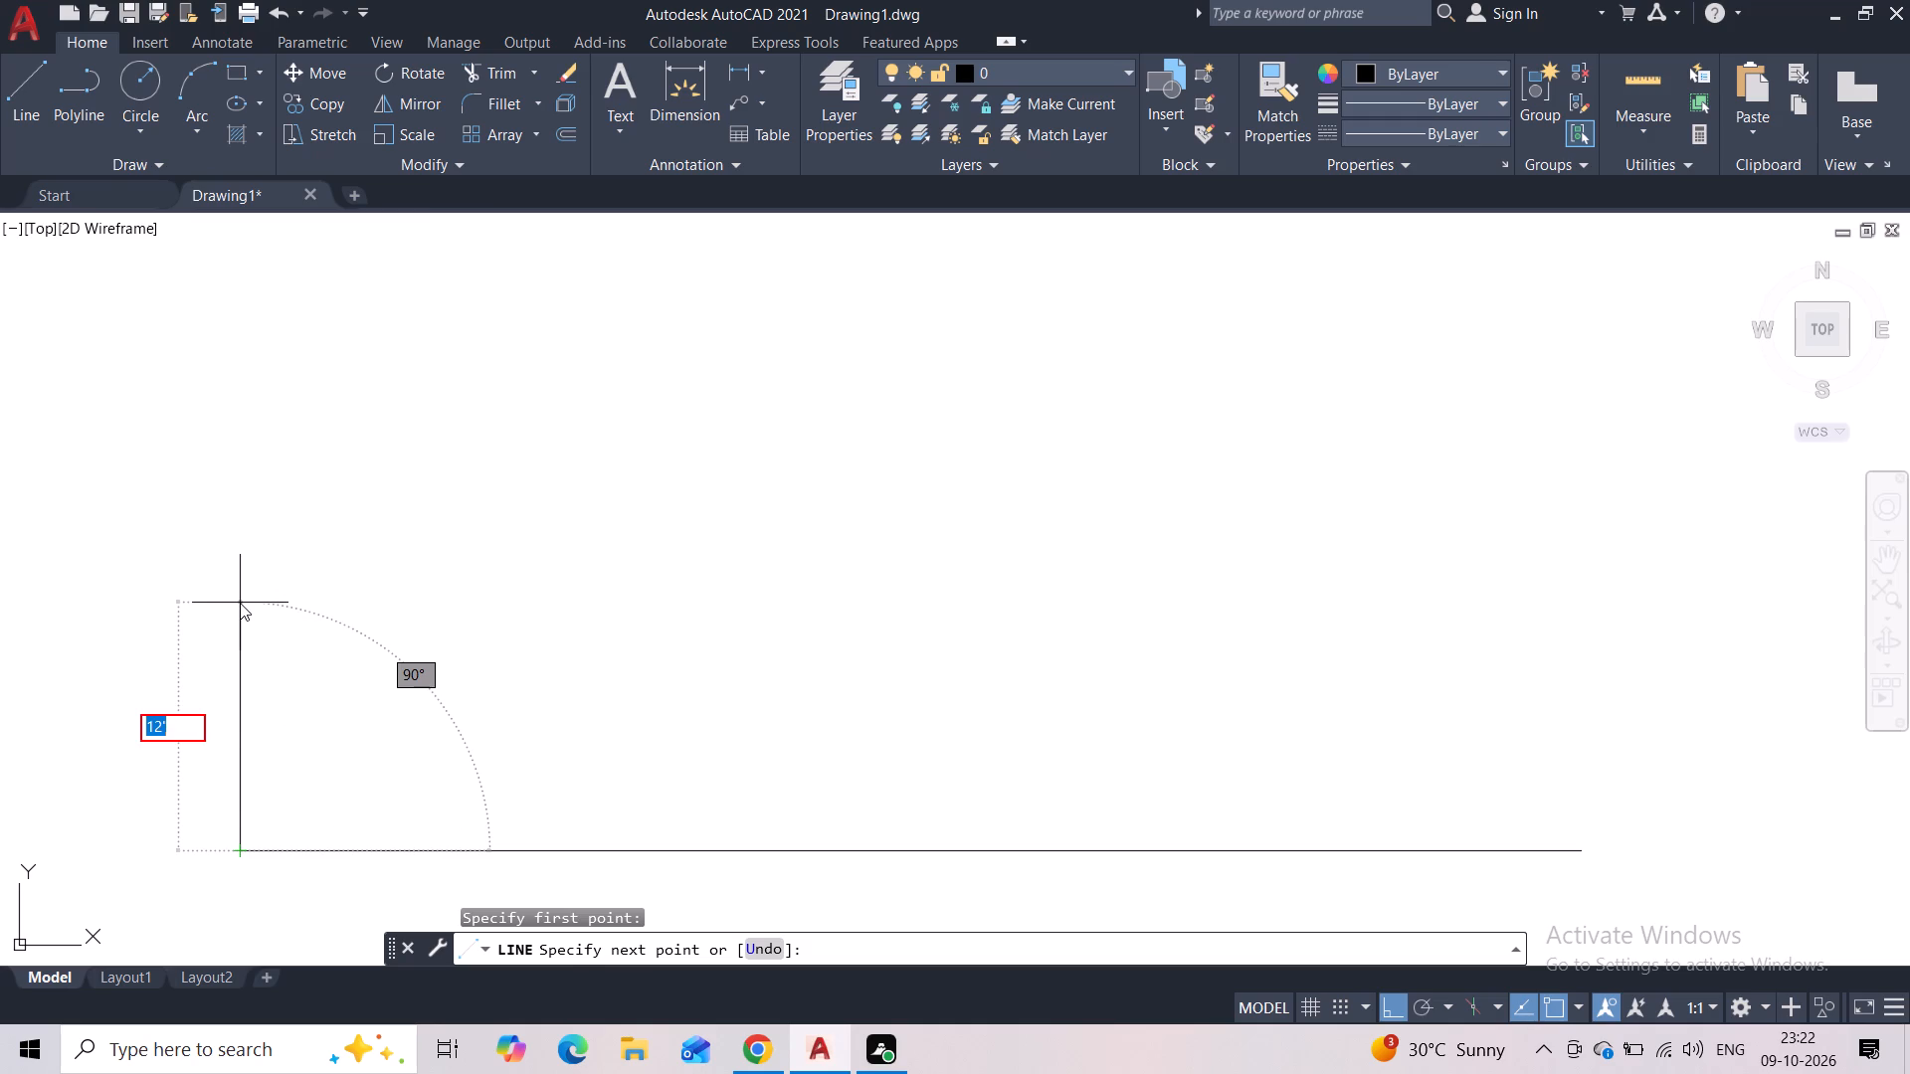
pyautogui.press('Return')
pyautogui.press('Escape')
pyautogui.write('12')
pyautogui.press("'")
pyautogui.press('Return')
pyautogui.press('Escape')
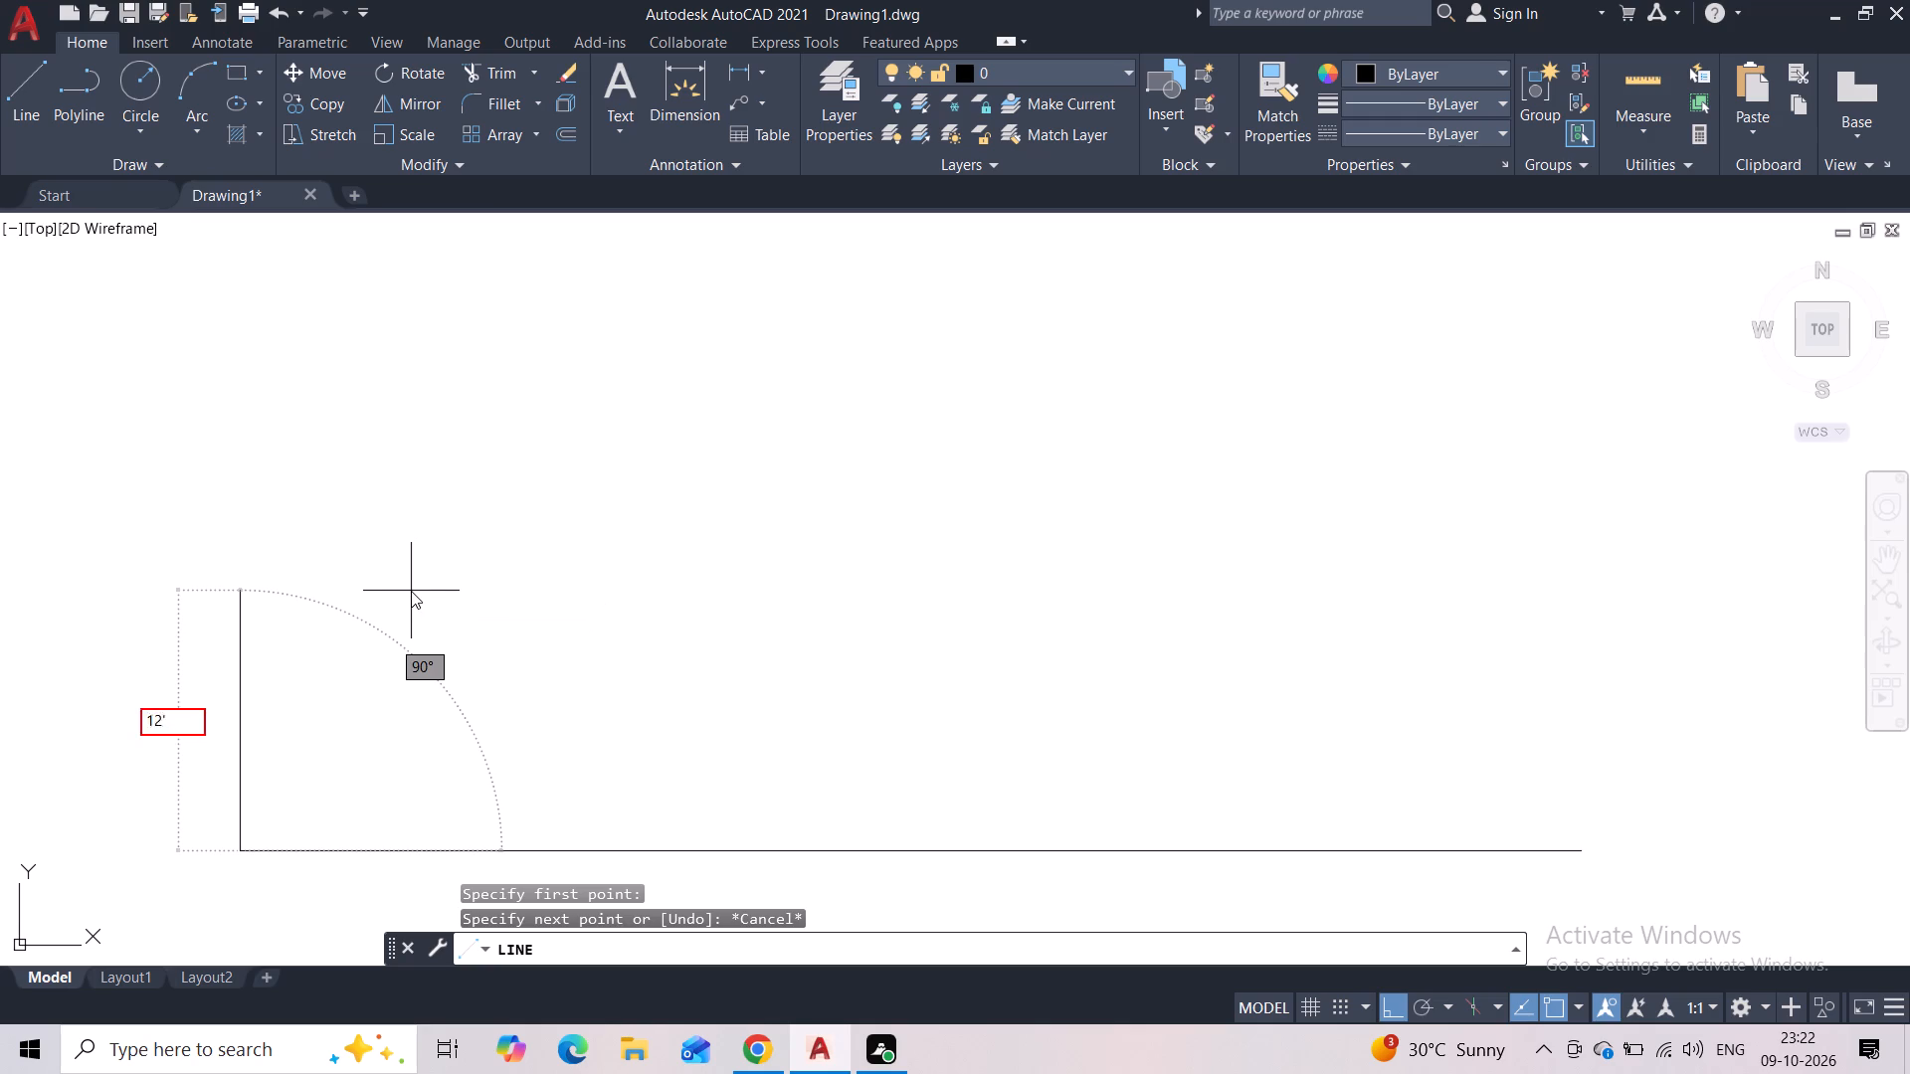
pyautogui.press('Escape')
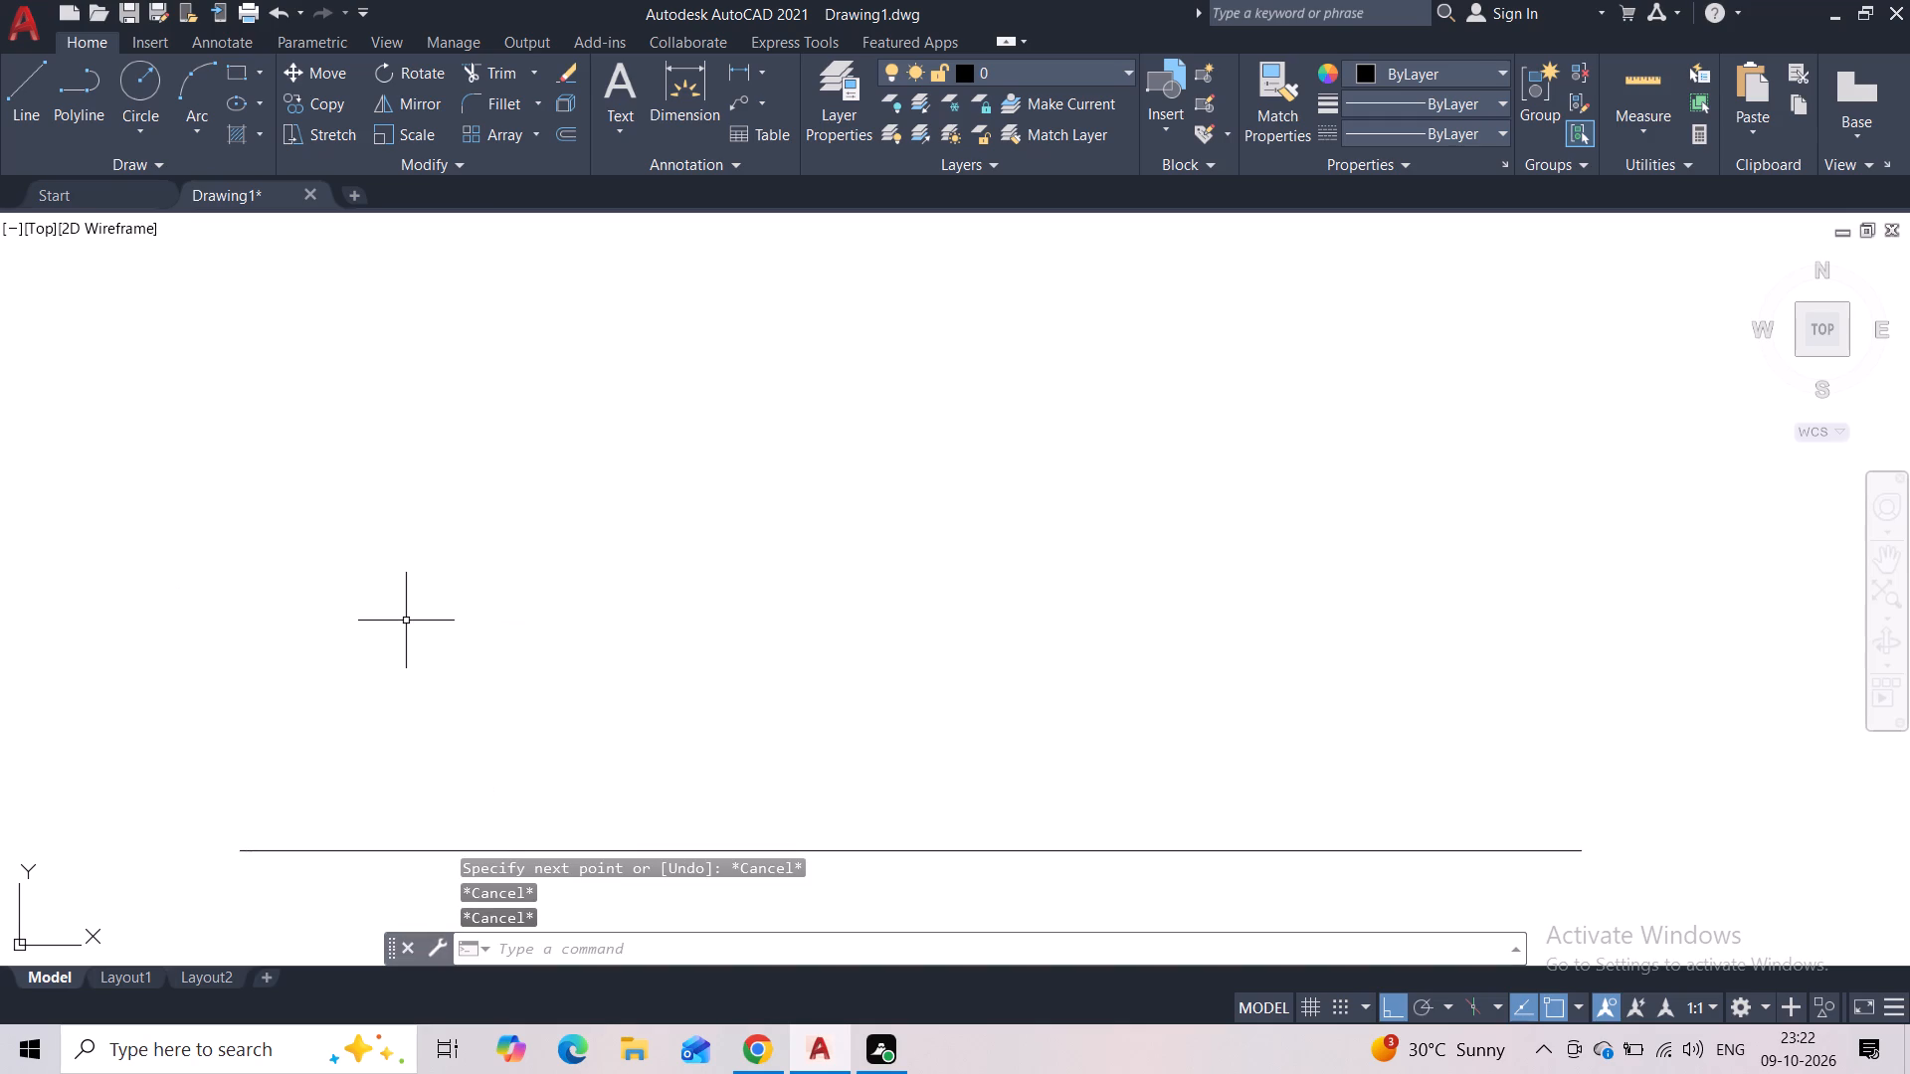
# Set the drawing's length unit type to Architectural.
pyautogui.press('u')
pyautogui.press('n')
pyautogui.click(459, 703)
pyautogui.click(820, 357)
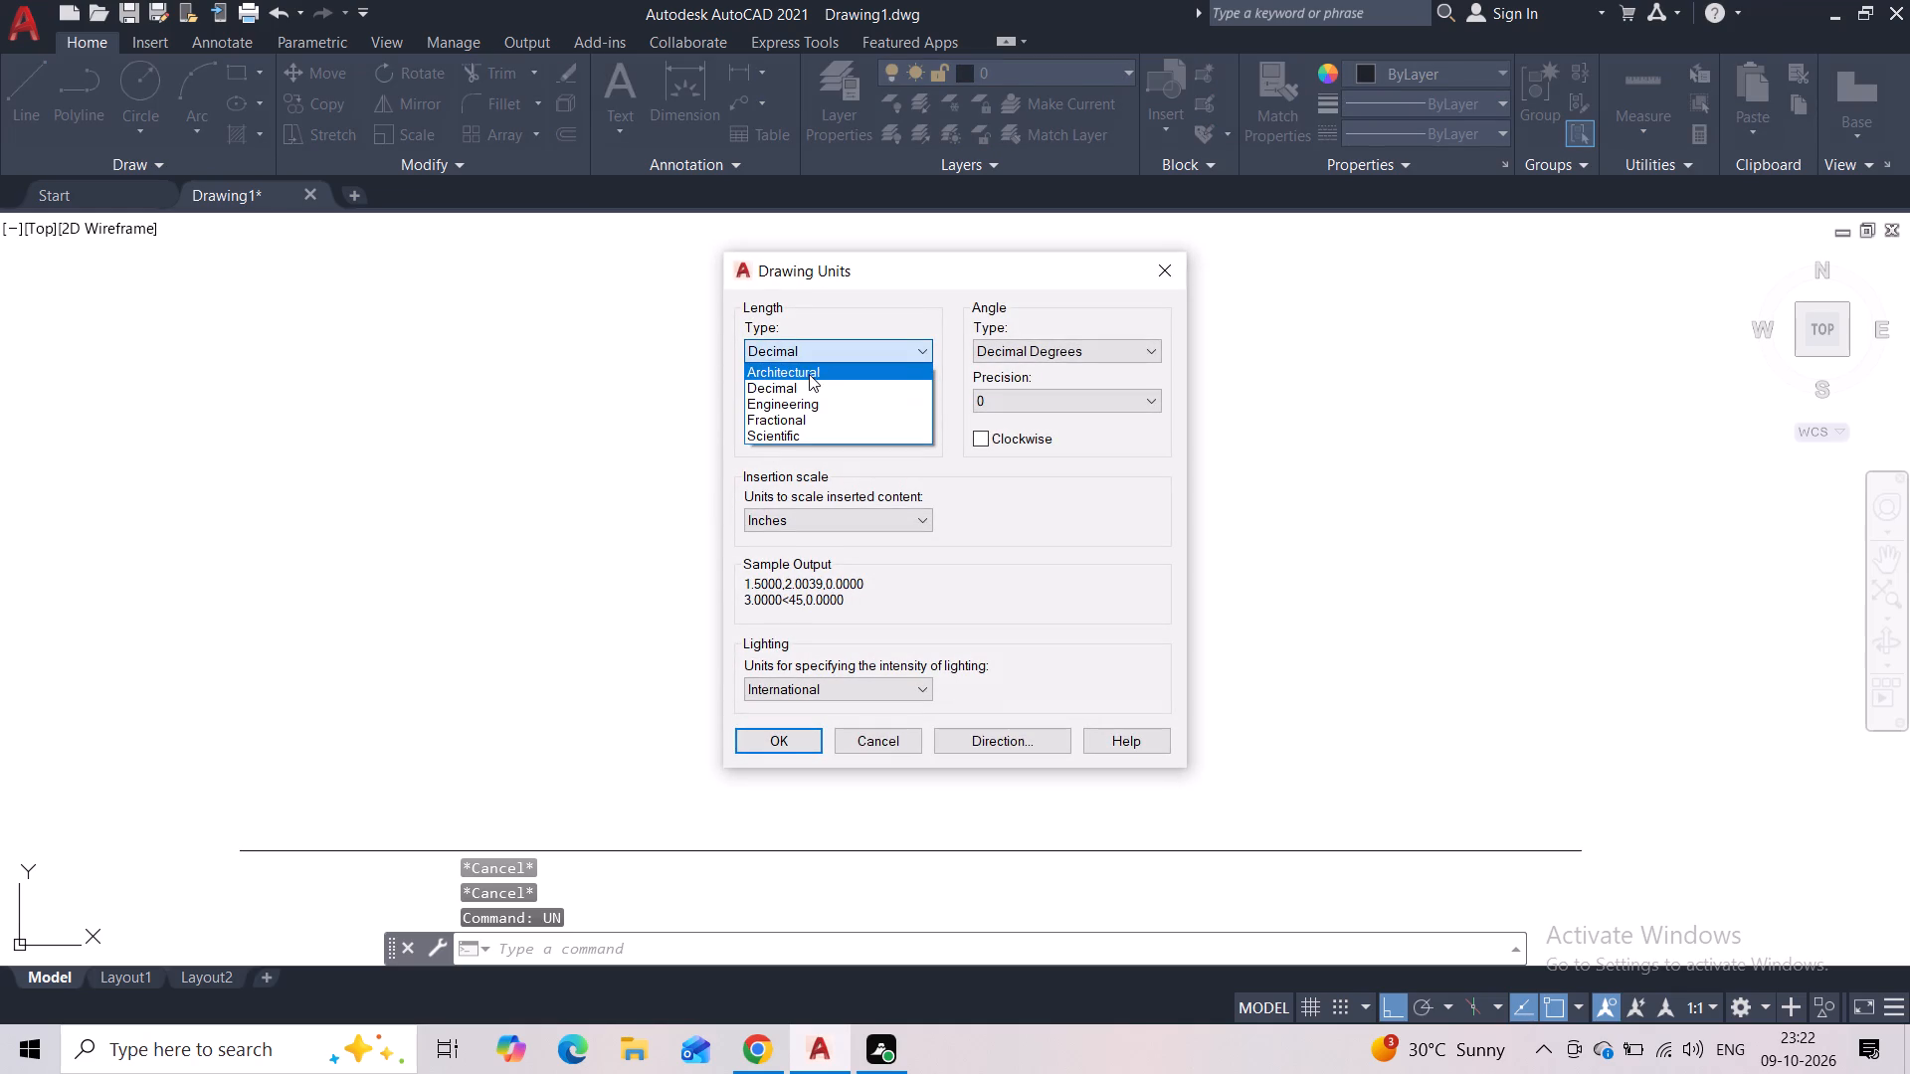
pyautogui.click(809, 374)
pyautogui.click(793, 747)
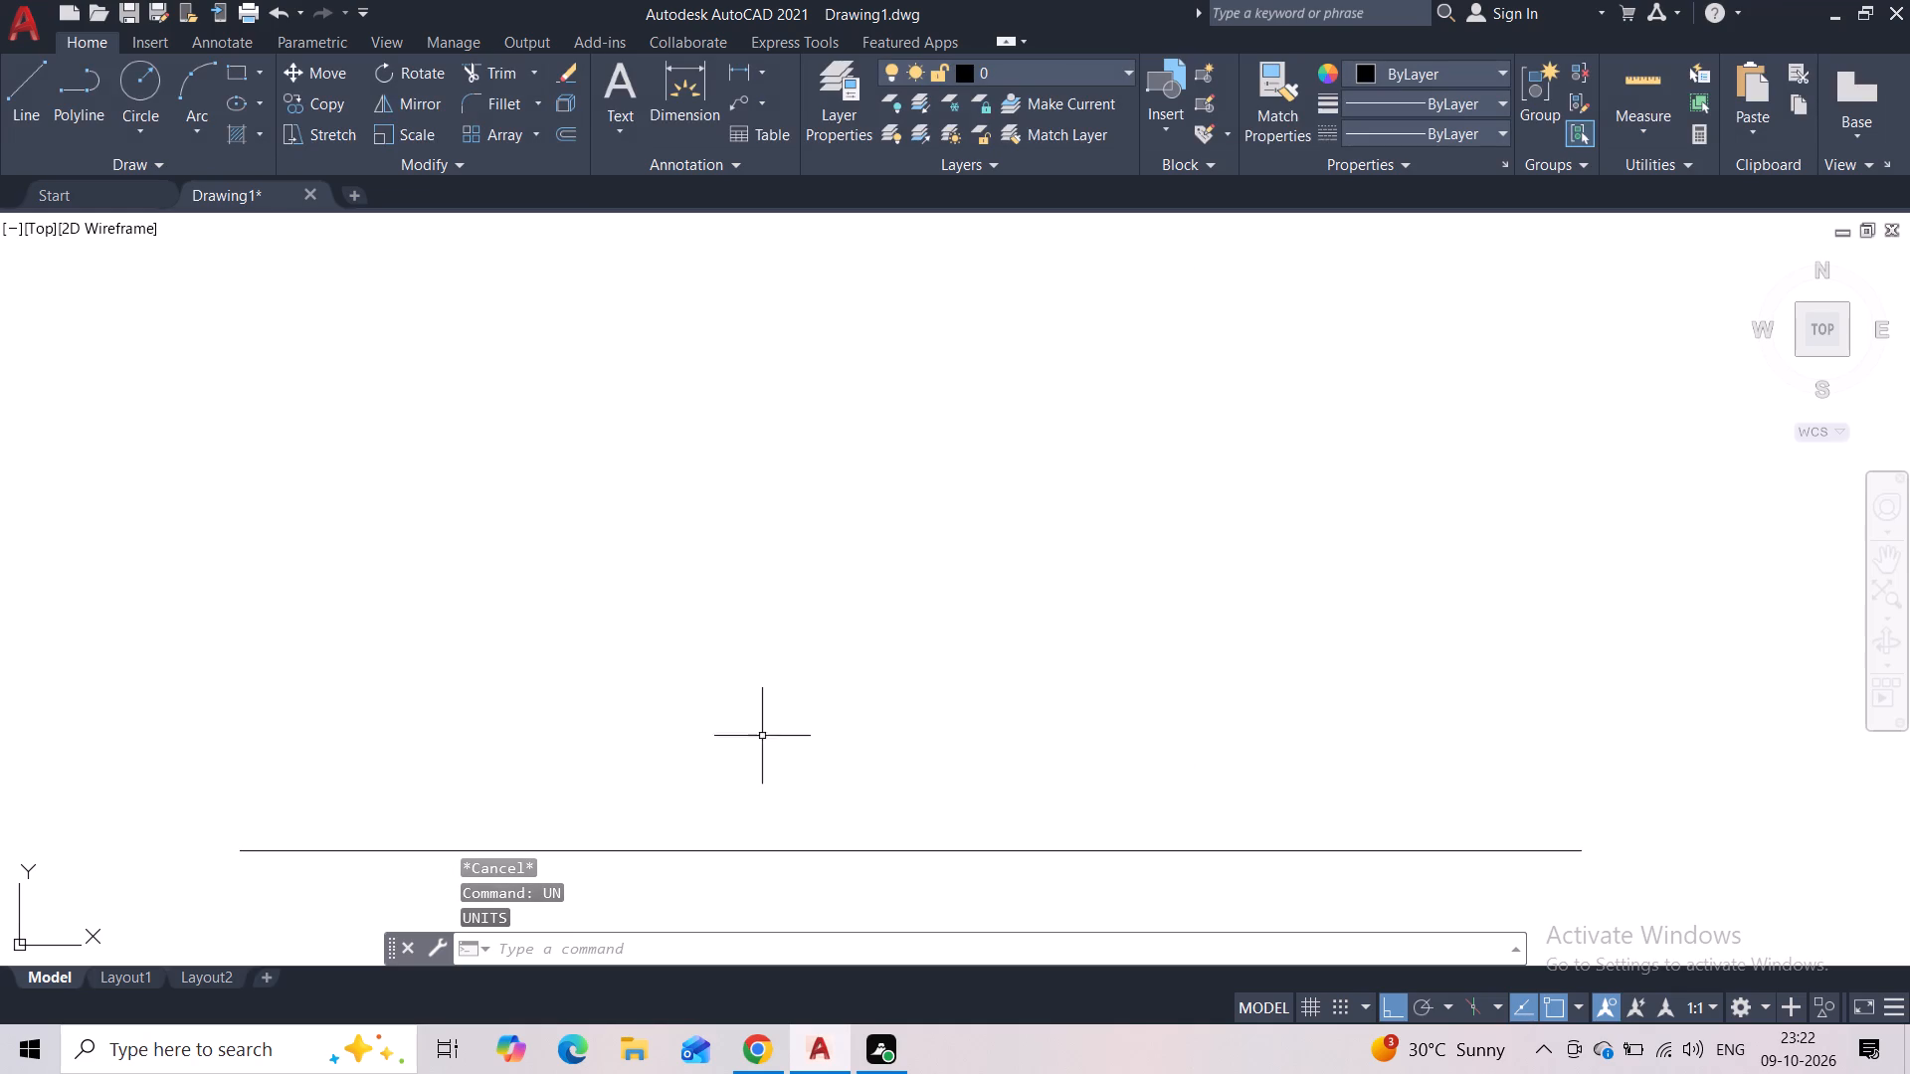
# Draw a 12' vertical line up from the base line's left end, continuing with a horizontal segment about 6' to the right.
pyautogui.click(11, 92)
pyautogui.click(240, 858)
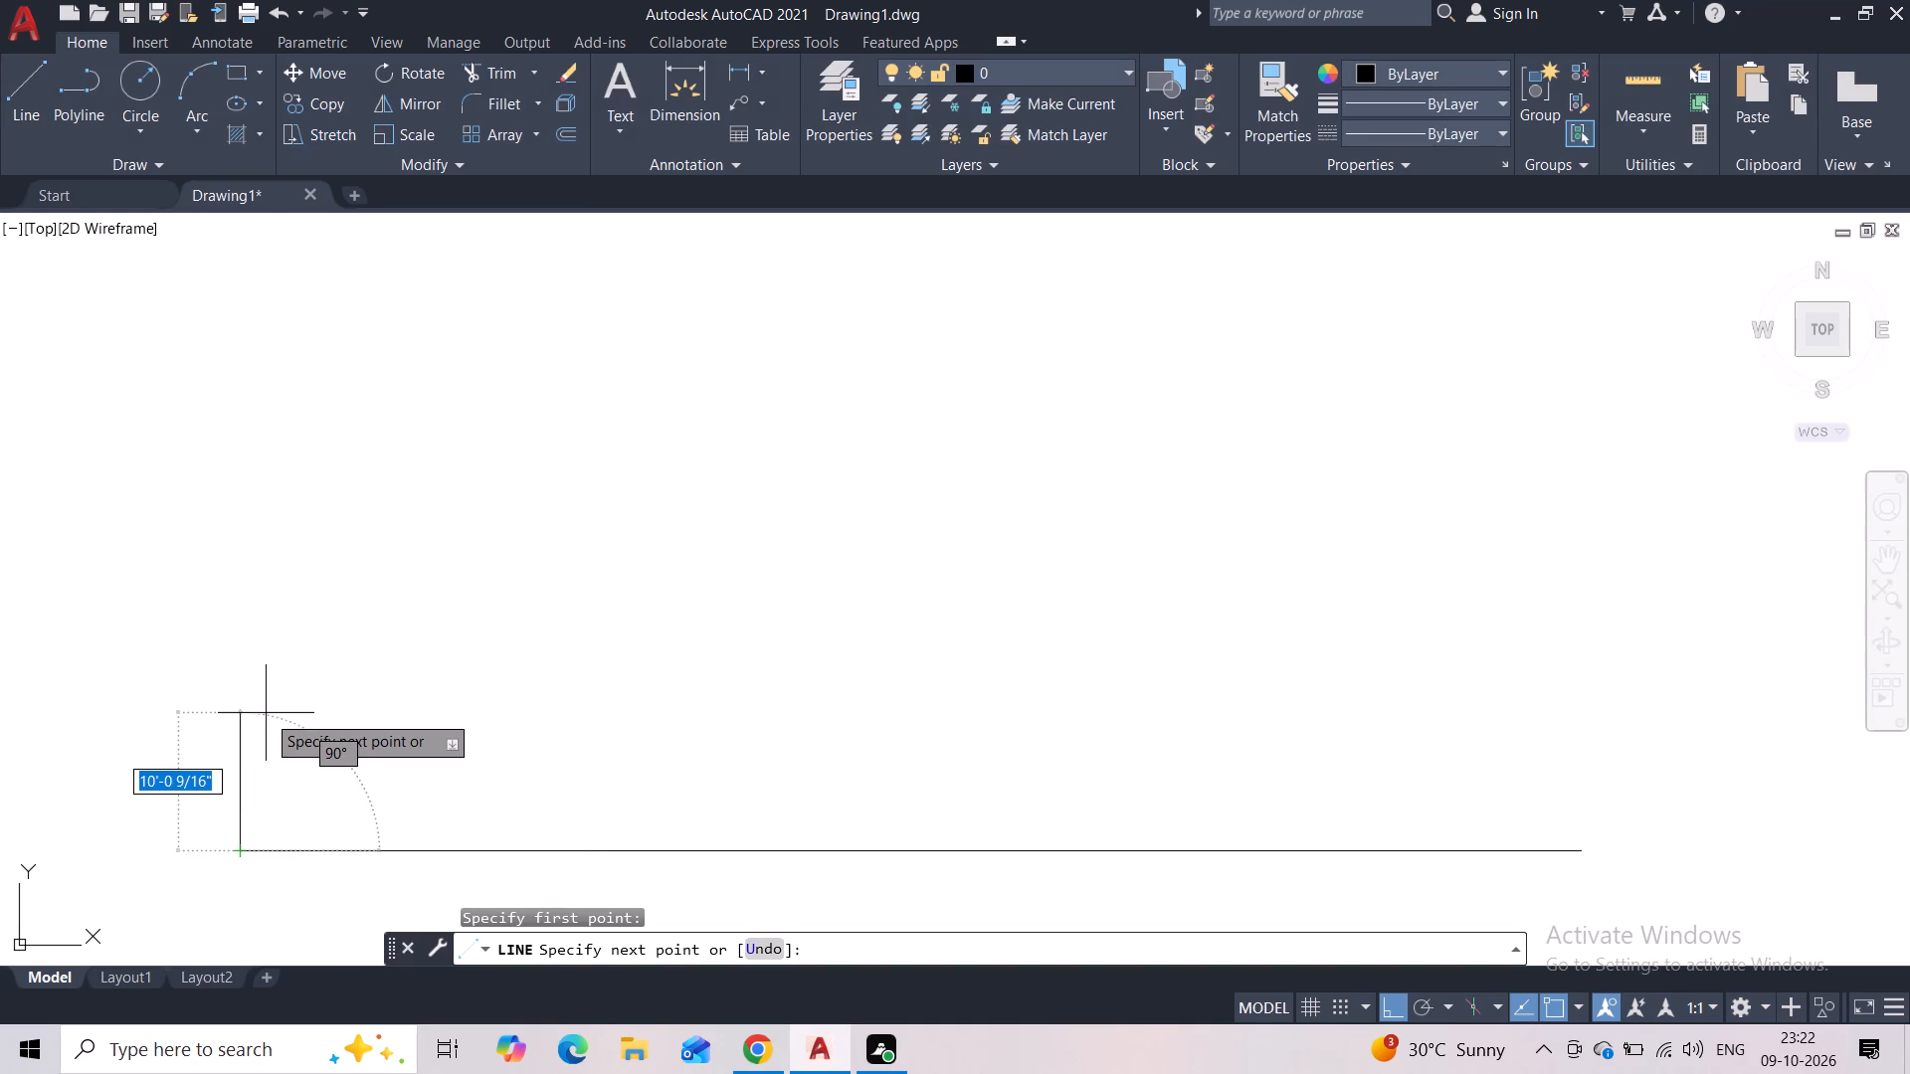
pyautogui.write("12'")
pyautogui.press('Return')
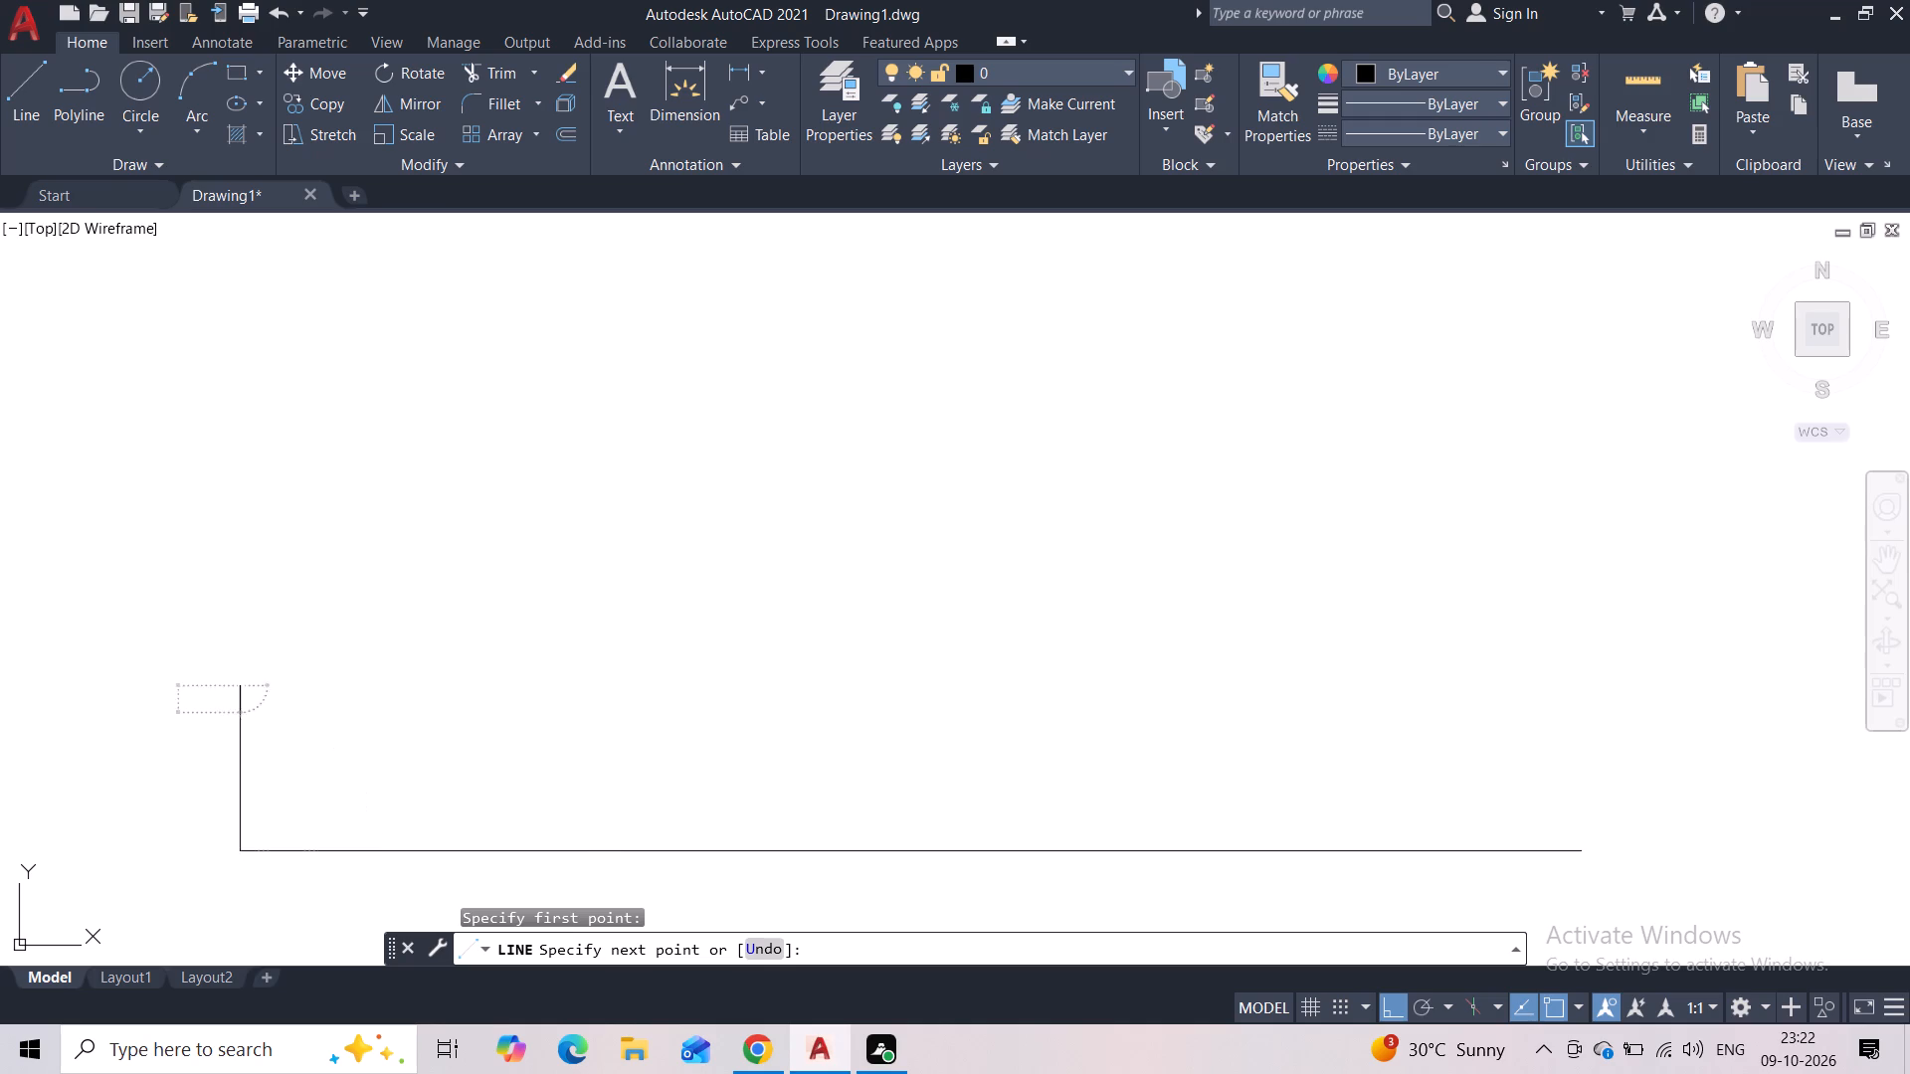
pyautogui.scroll(2, 282, 640)
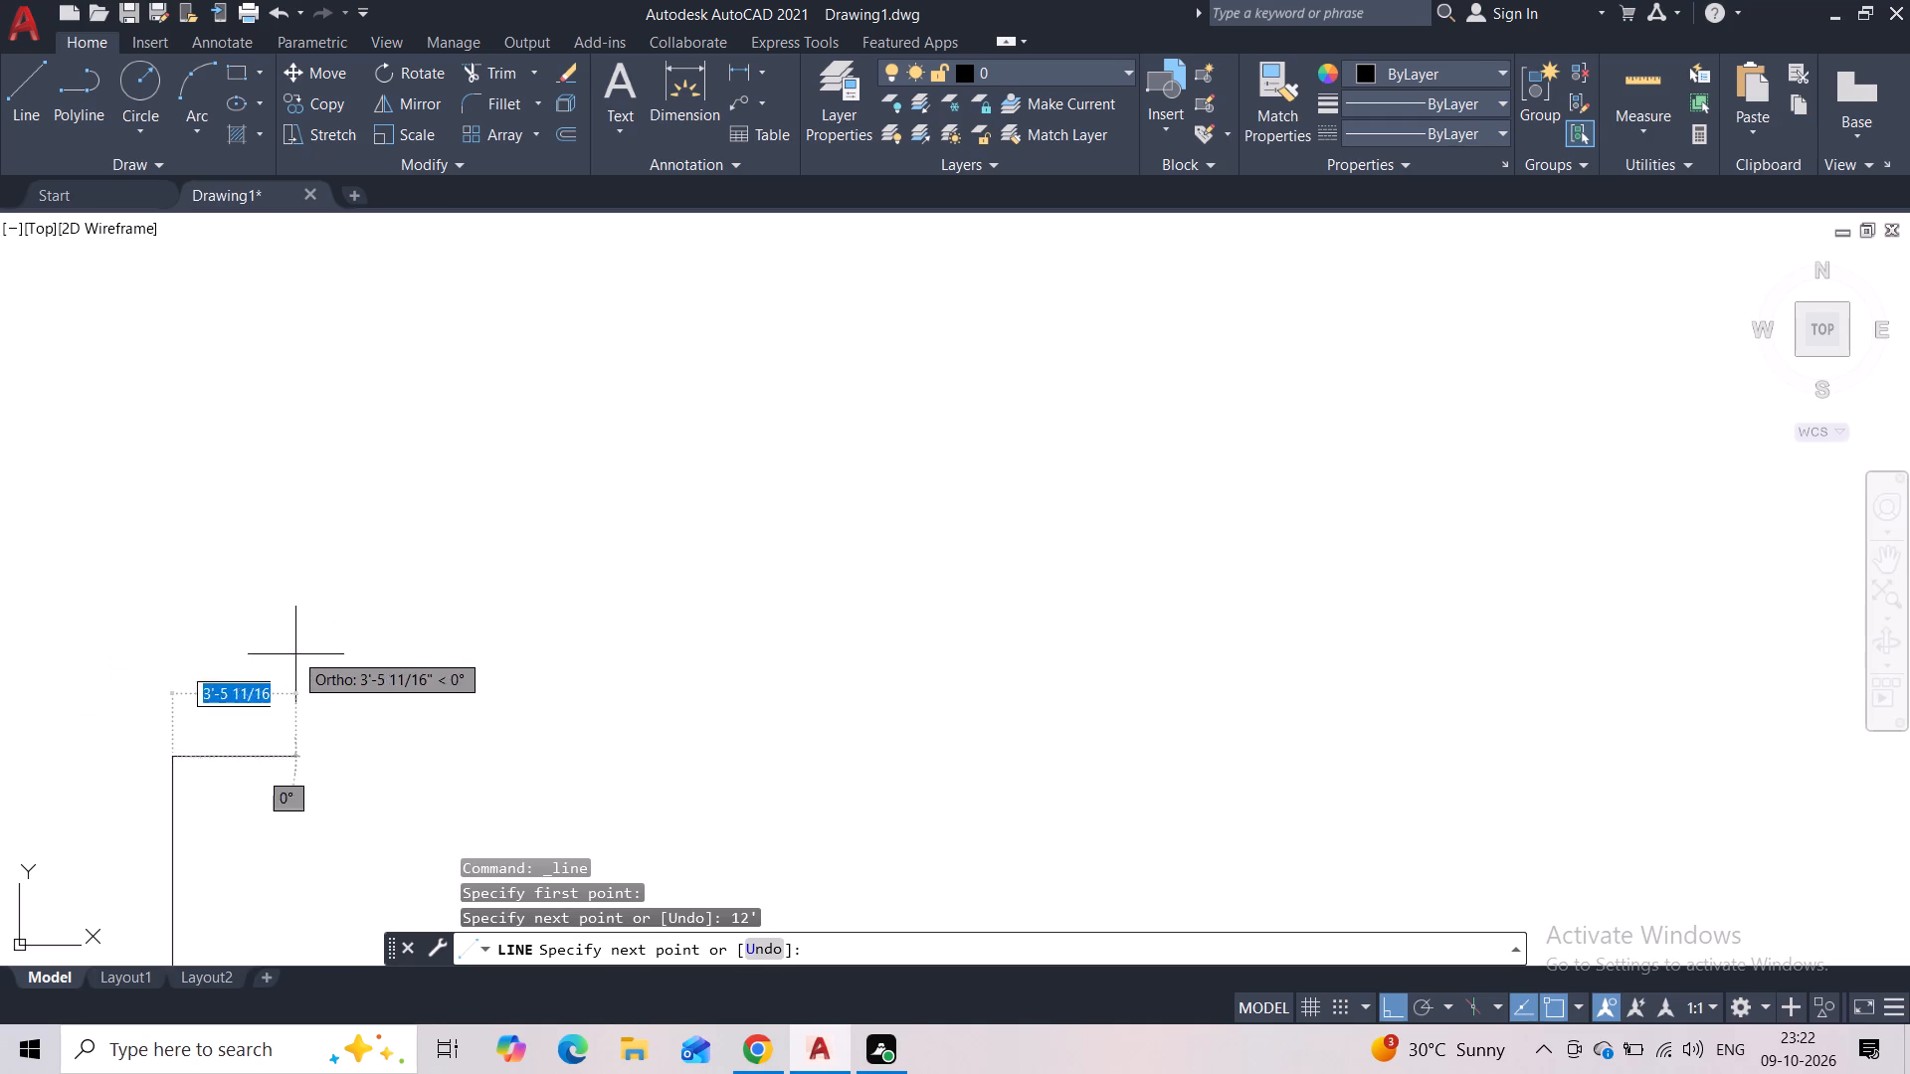
pyautogui.moveTo(295, 655); pyautogui.dragTo(445, 282, button='middle')
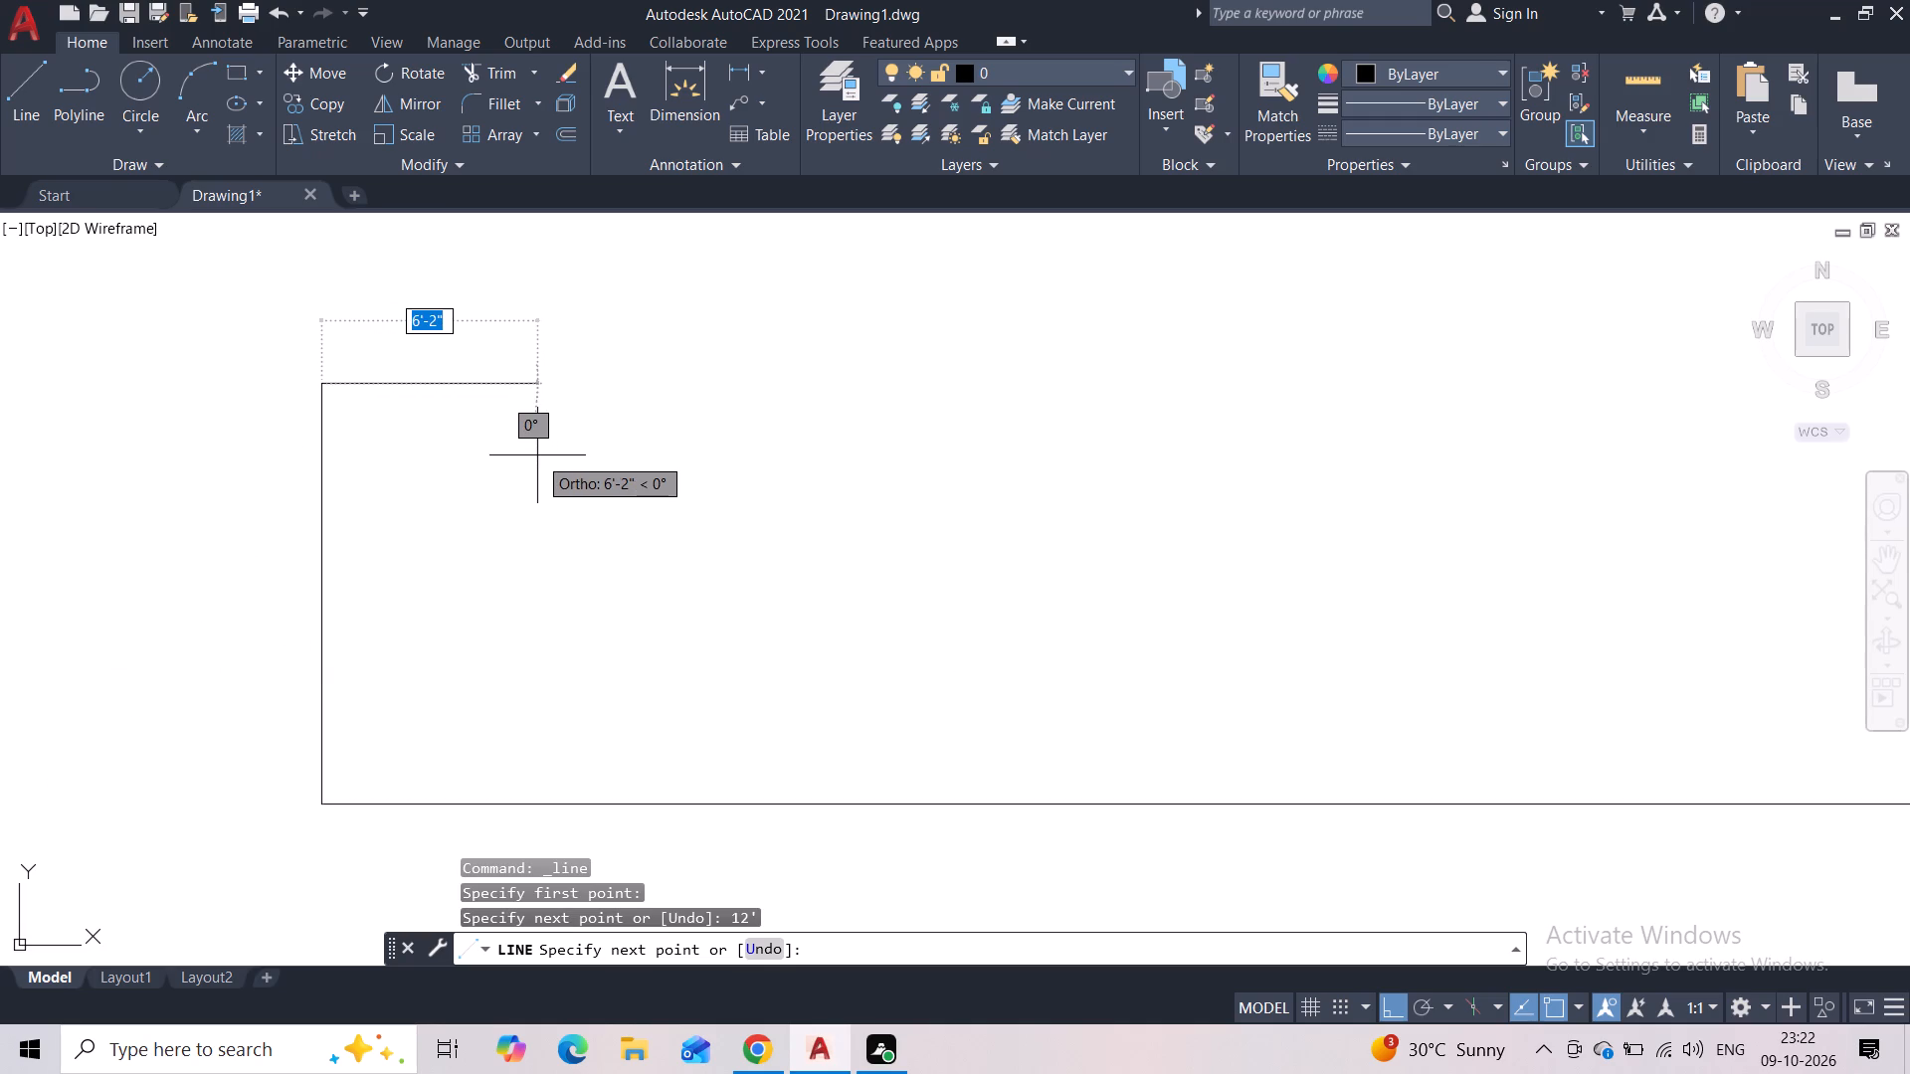
pyautogui.click(524, 470)
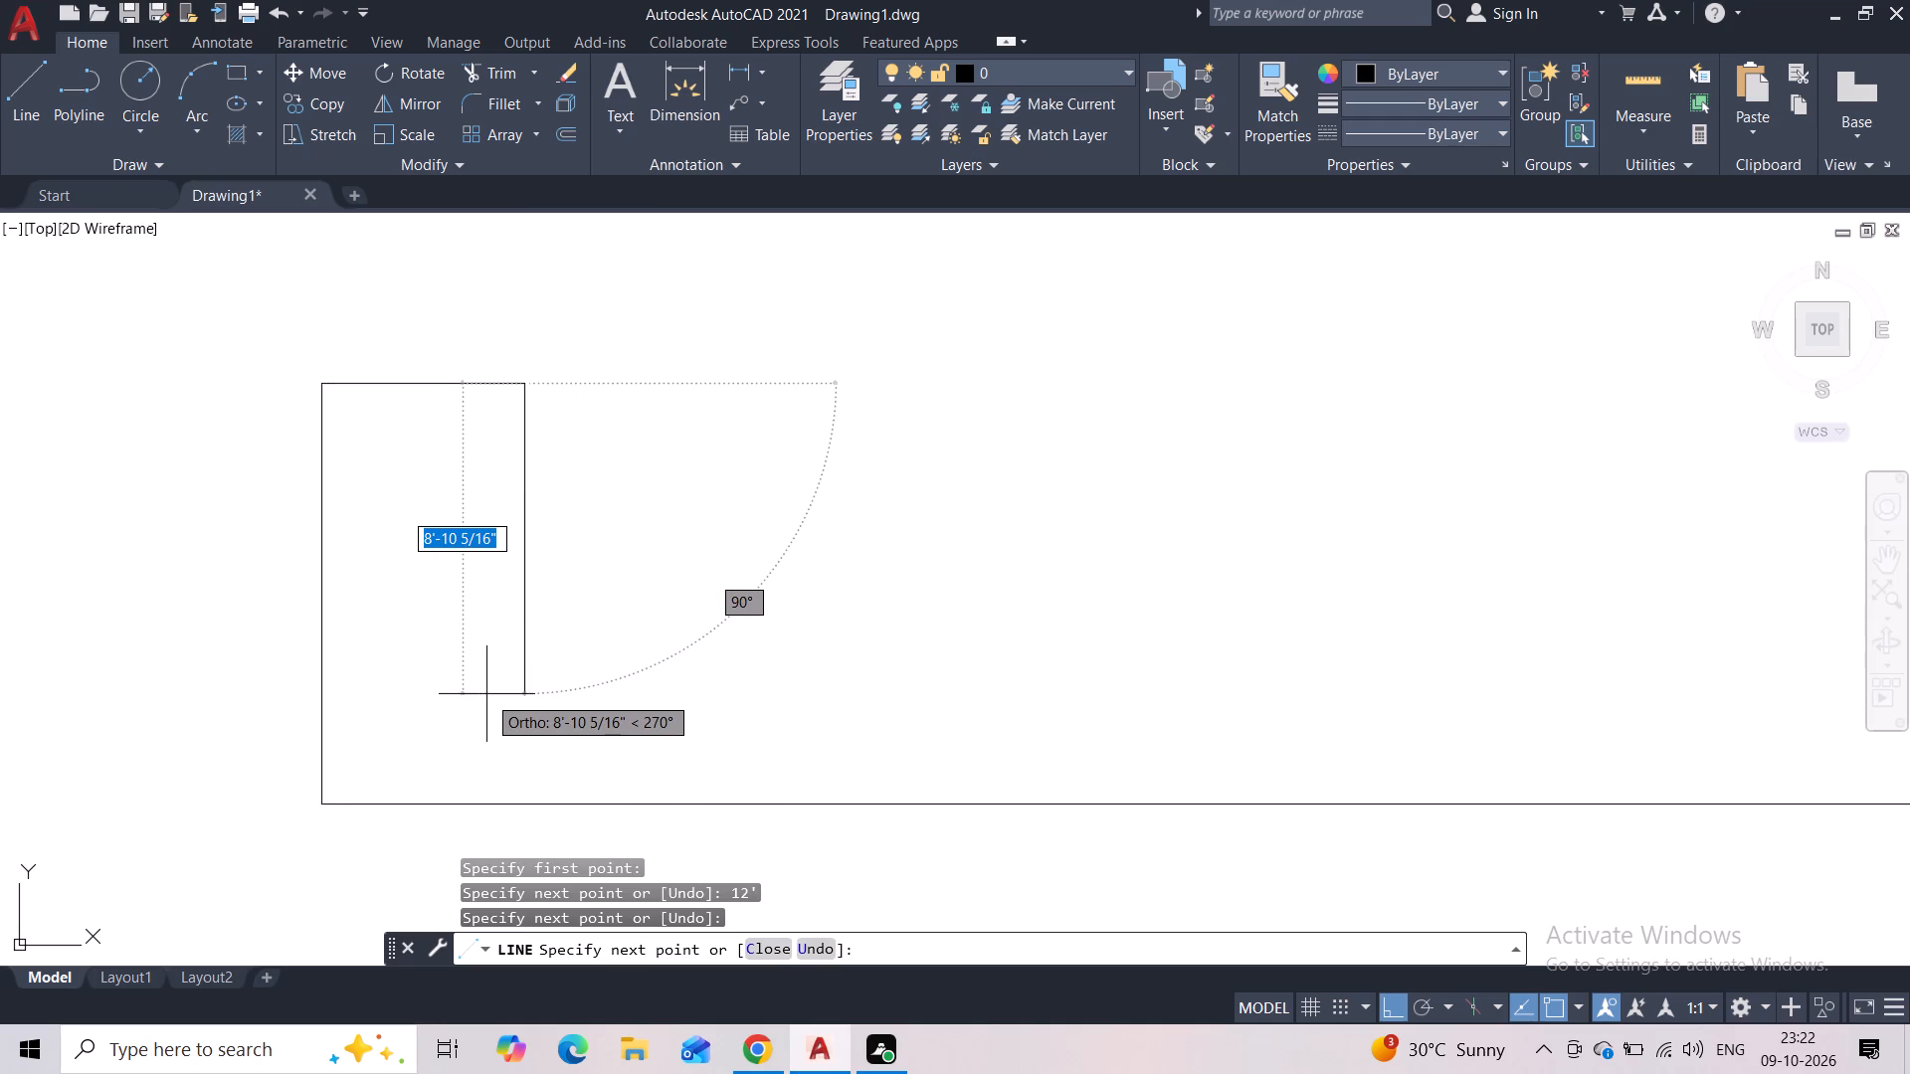
pyautogui.press('Escape')
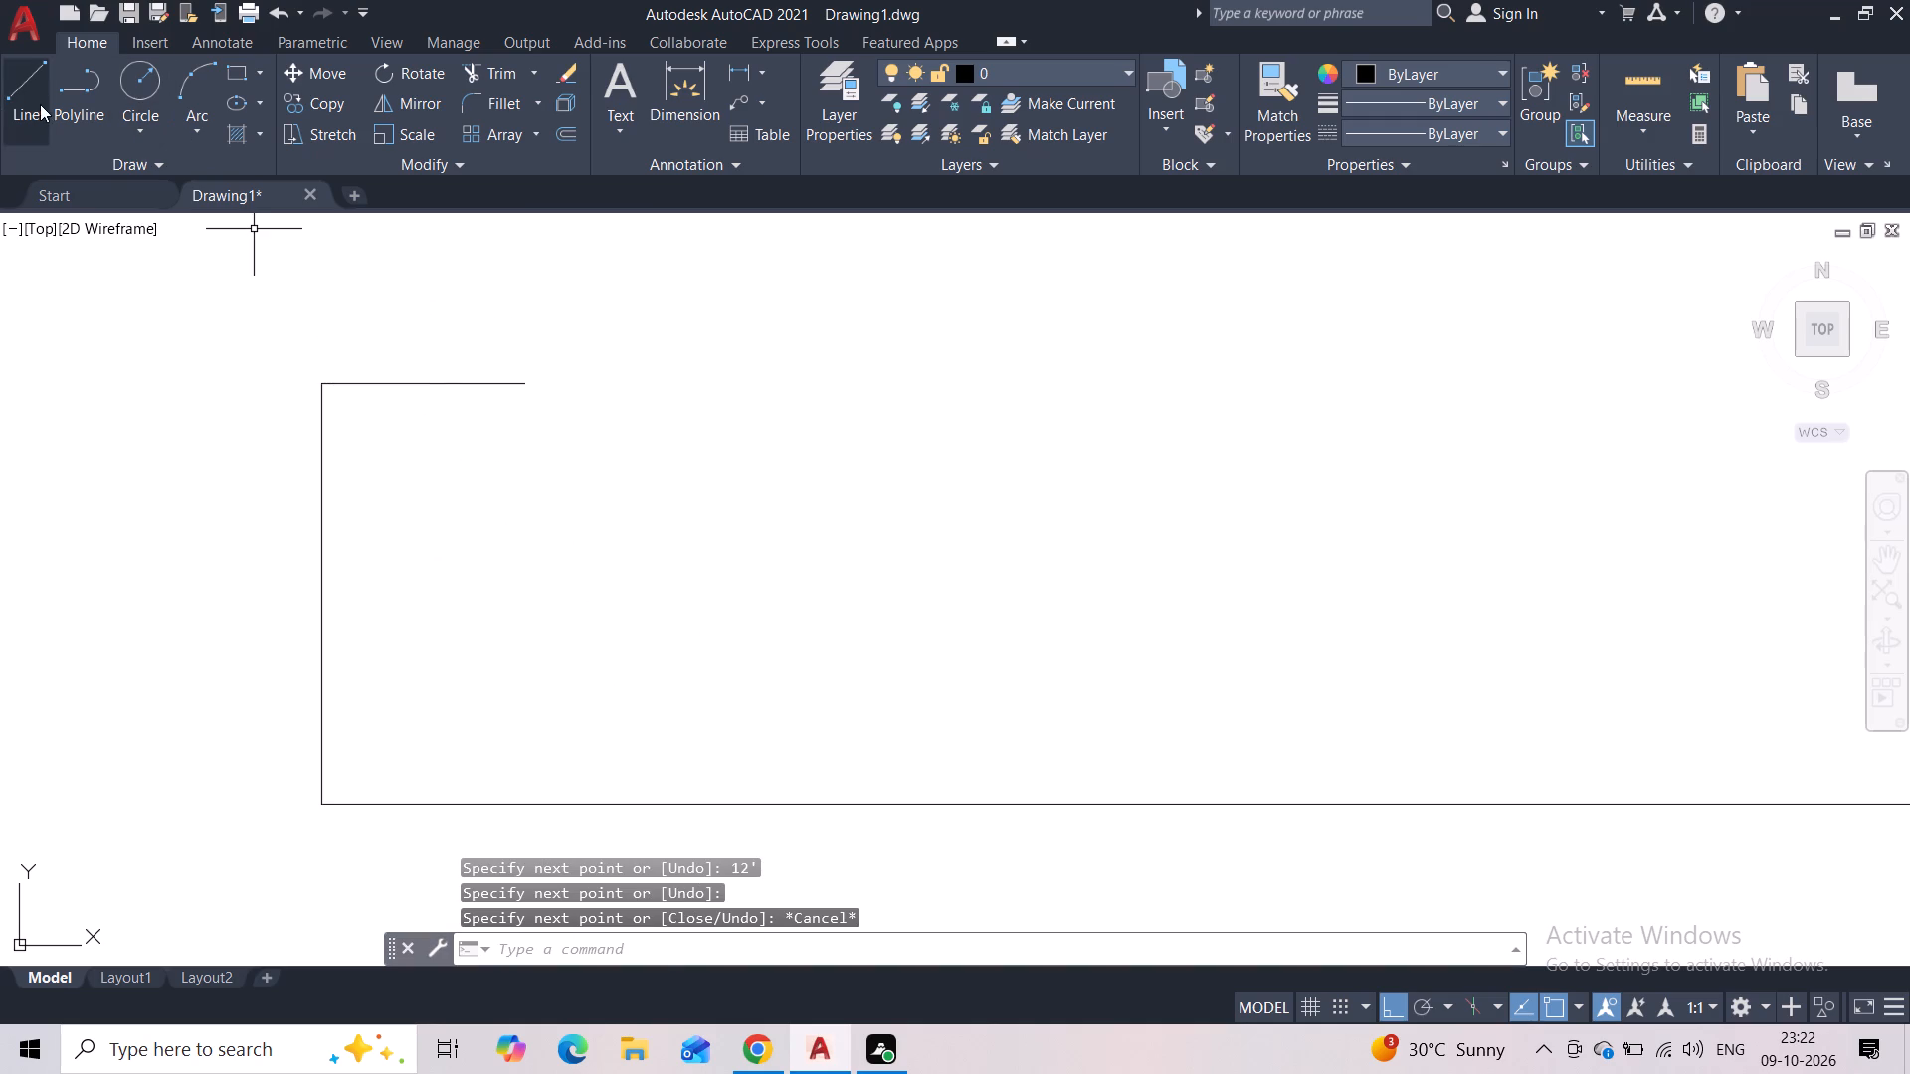
# Draw a line from partway along the short top segment down to the base line, forming the right side of a narrow upright.
pyautogui.click(33, 105)
pyautogui.click(448, 386)
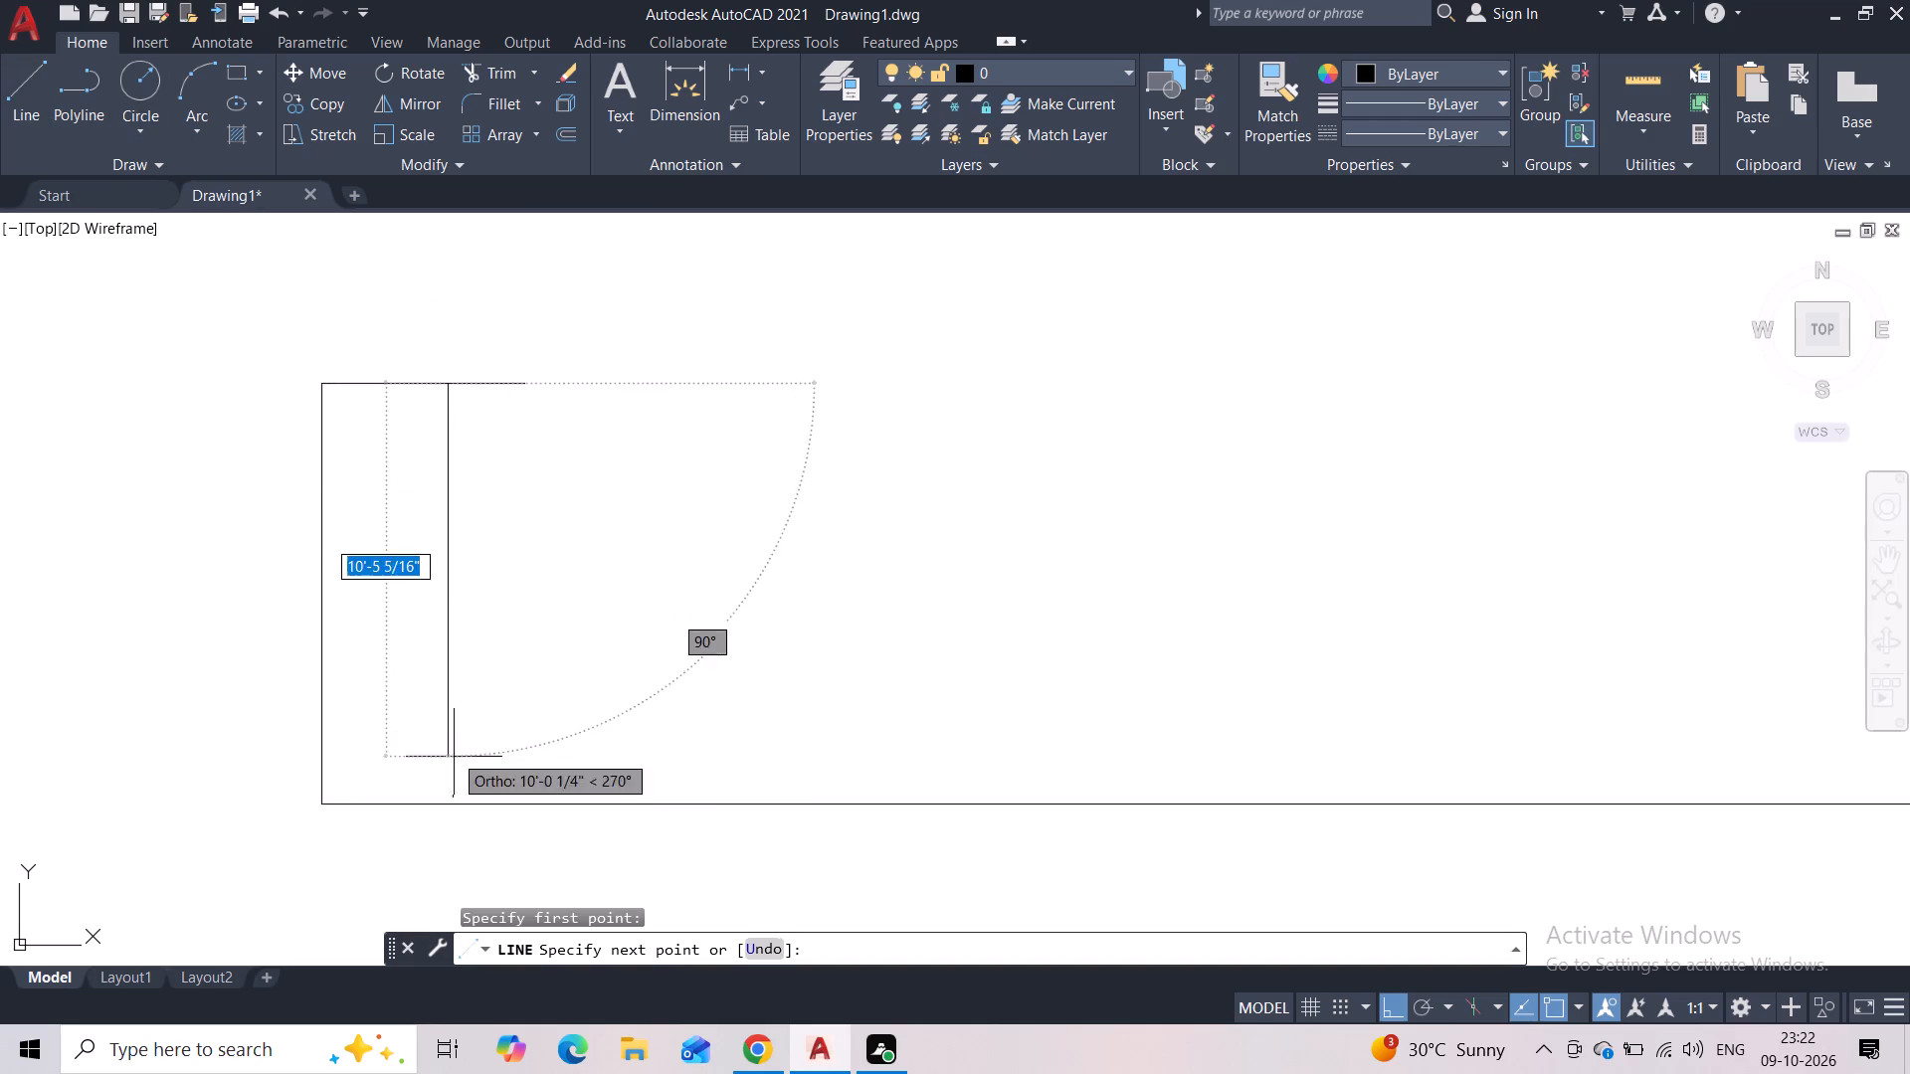
pyautogui.click(445, 792)
pyautogui.press('Escape')
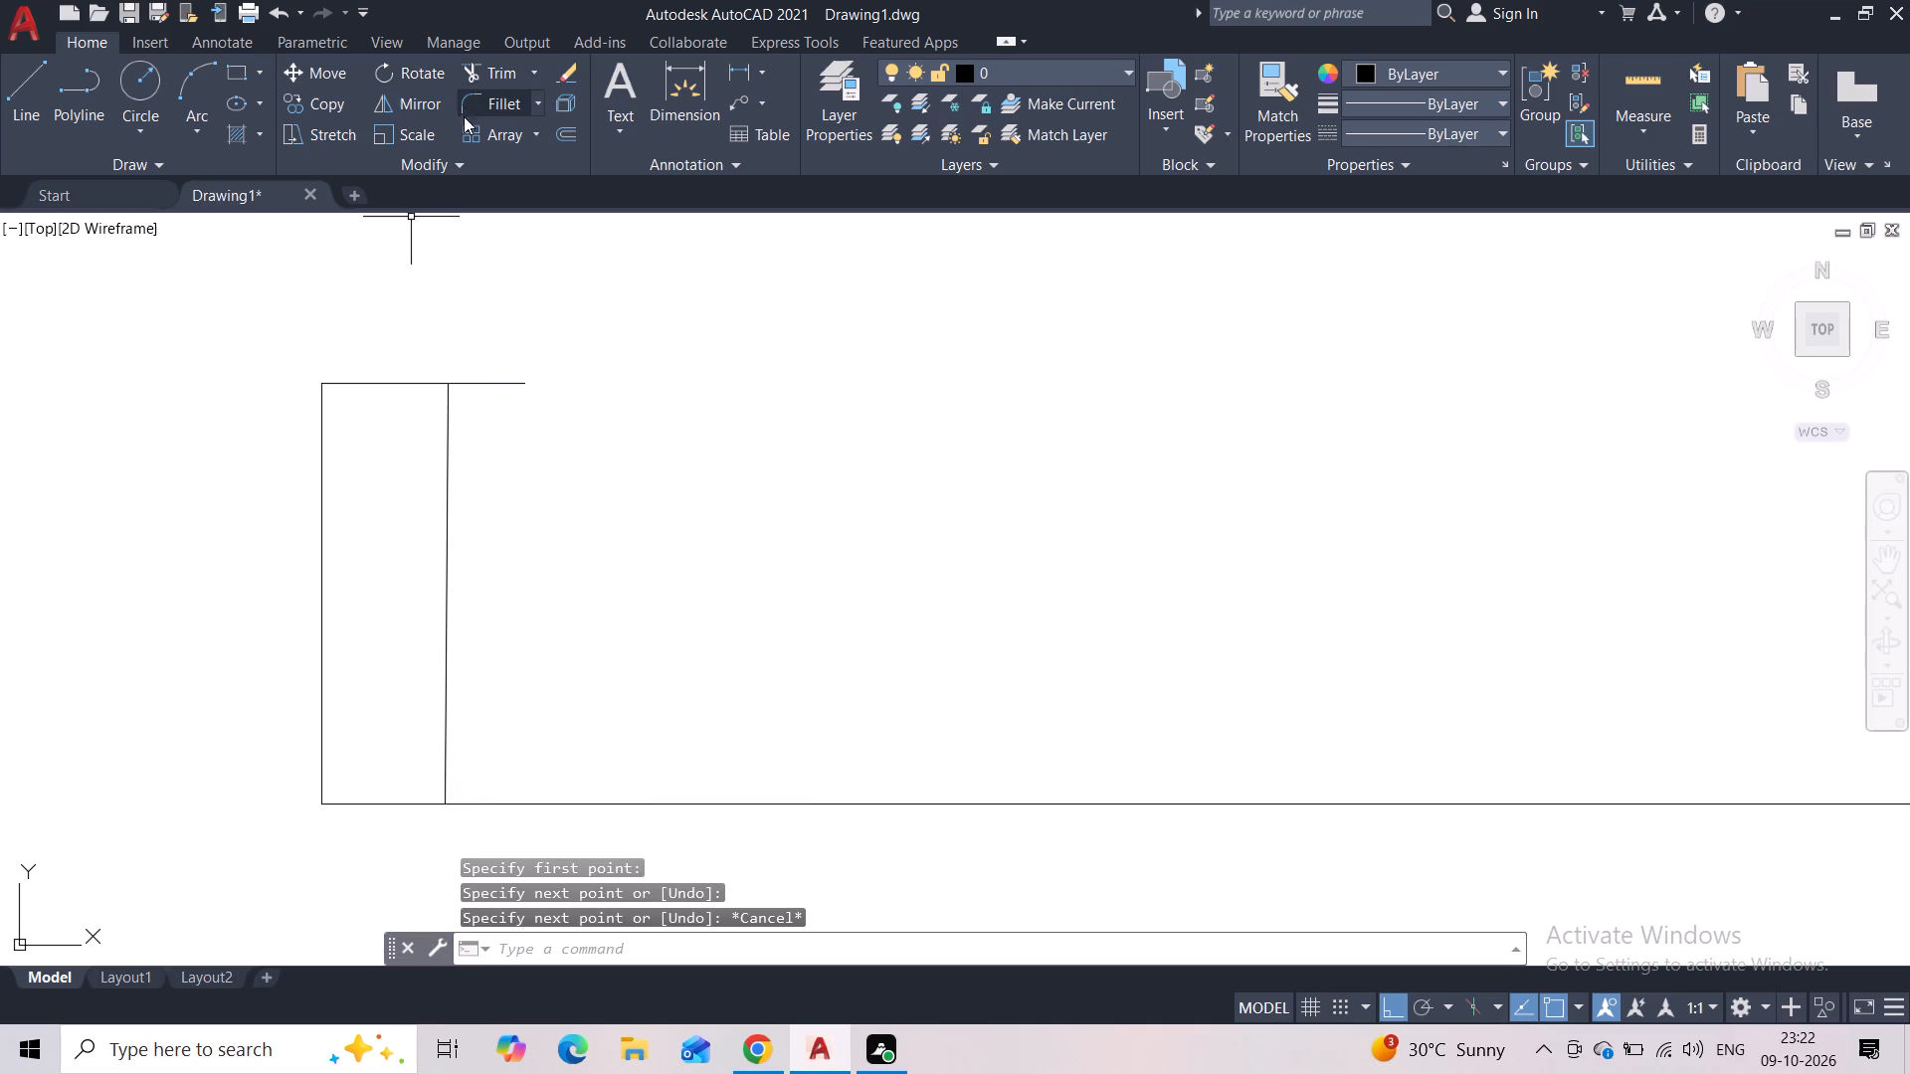
# Trim the top segment's overhang beyond the upright's right side.
pyautogui.click(486, 76)
pyautogui.moveTo(490, 335); pyautogui.dragTo(494, 446)
pyautogui.press('Escape')
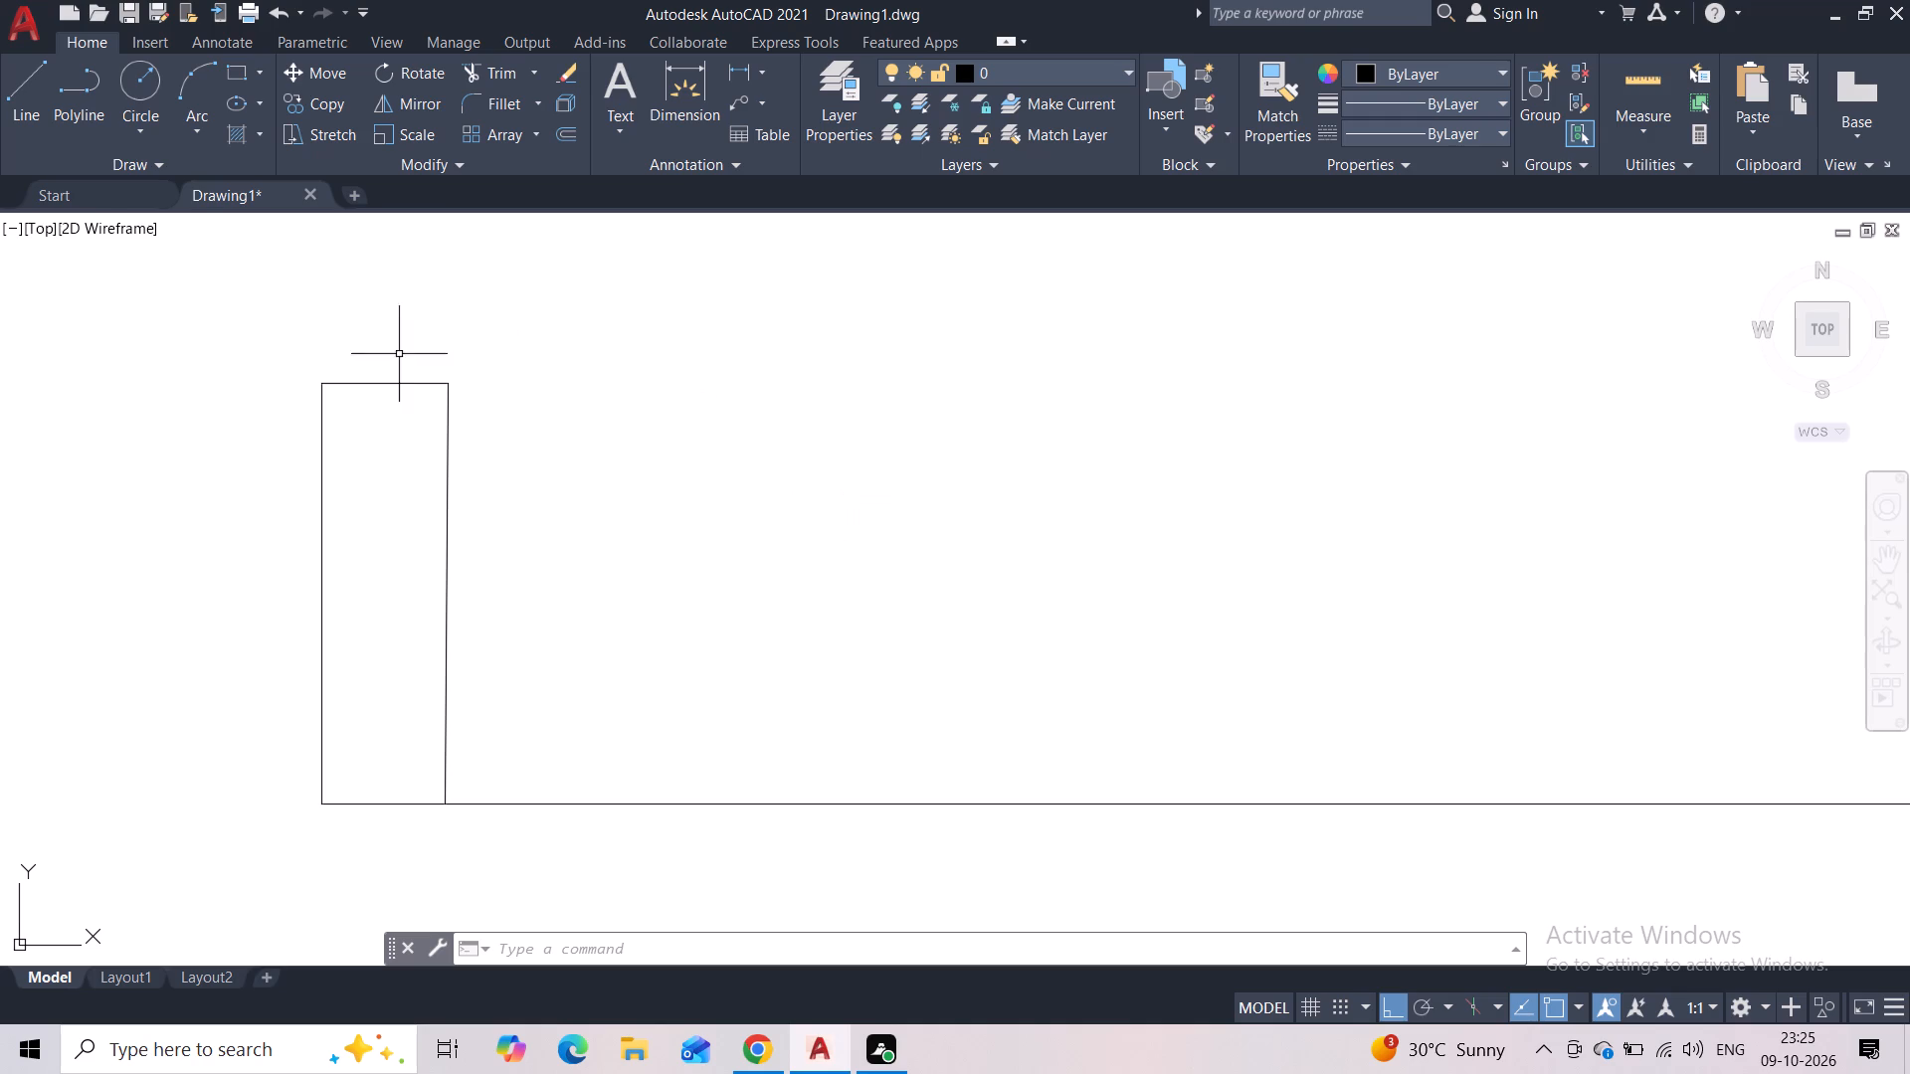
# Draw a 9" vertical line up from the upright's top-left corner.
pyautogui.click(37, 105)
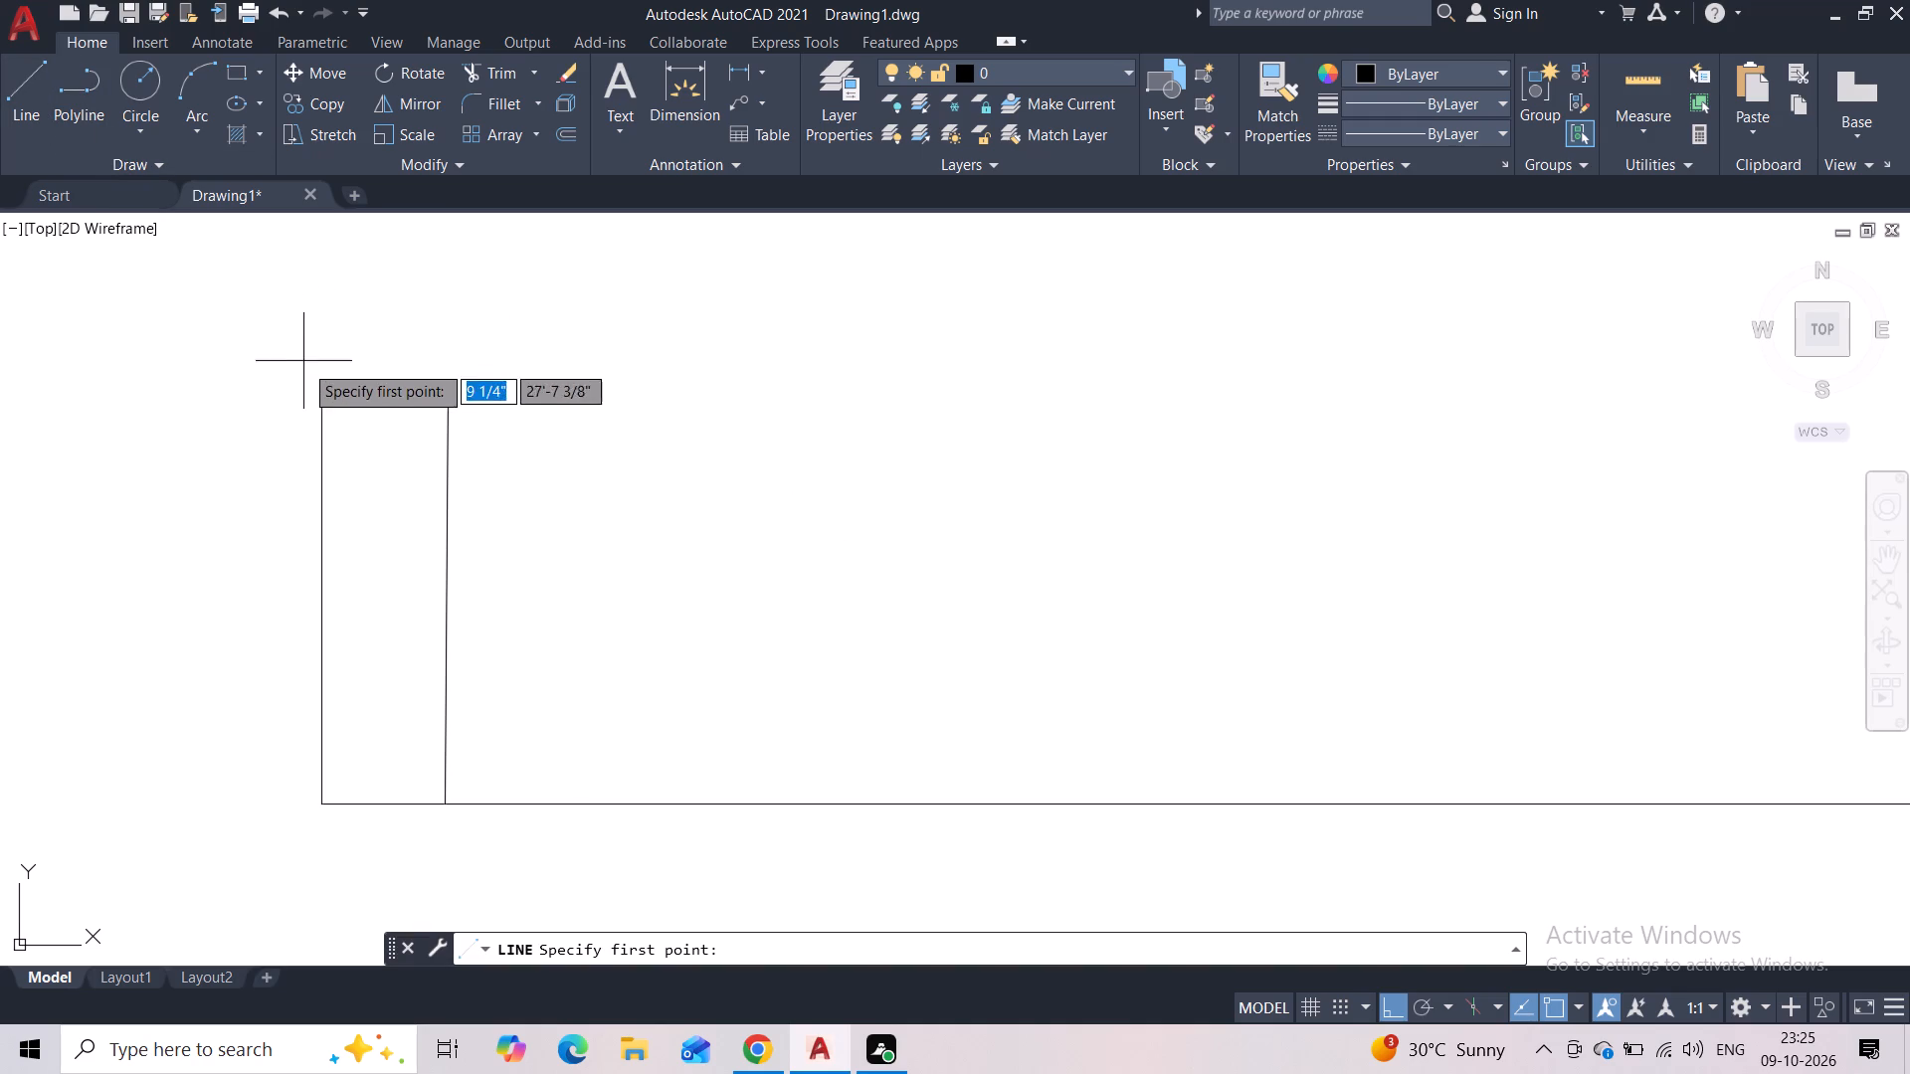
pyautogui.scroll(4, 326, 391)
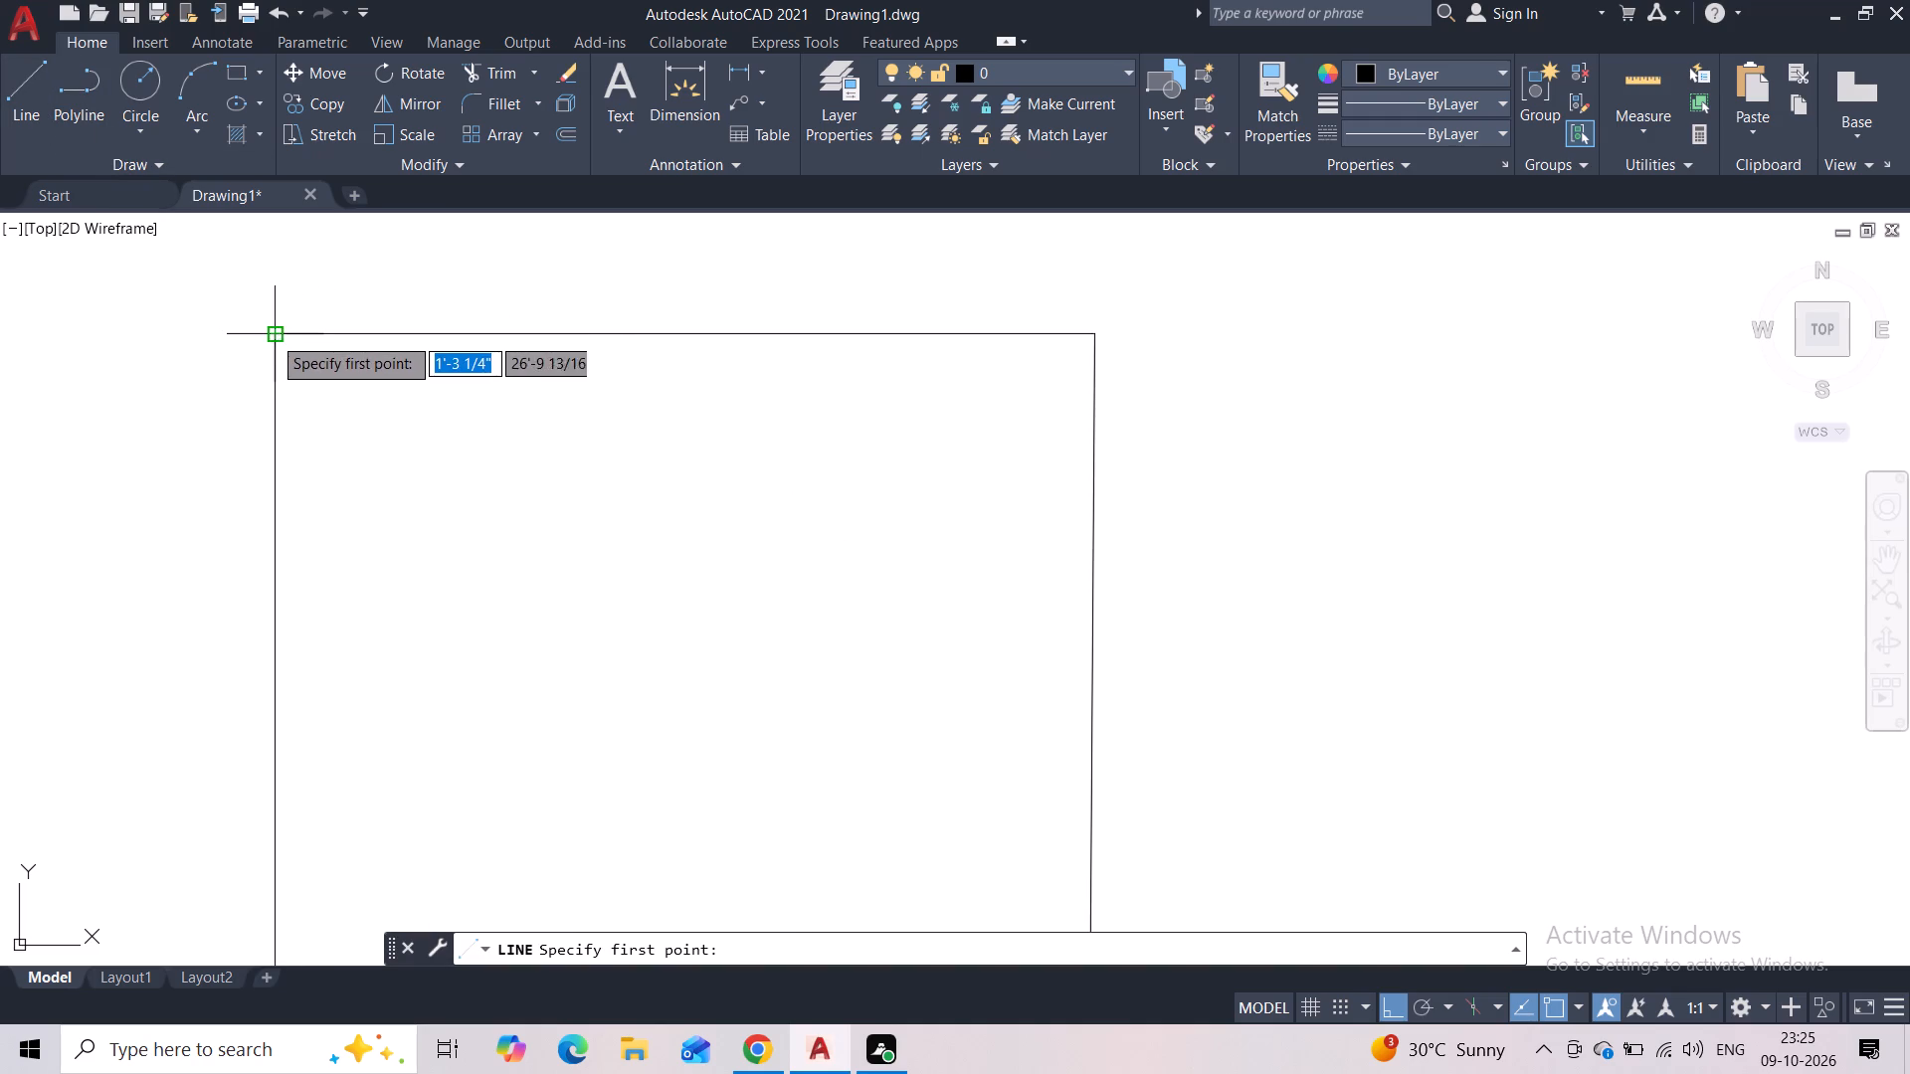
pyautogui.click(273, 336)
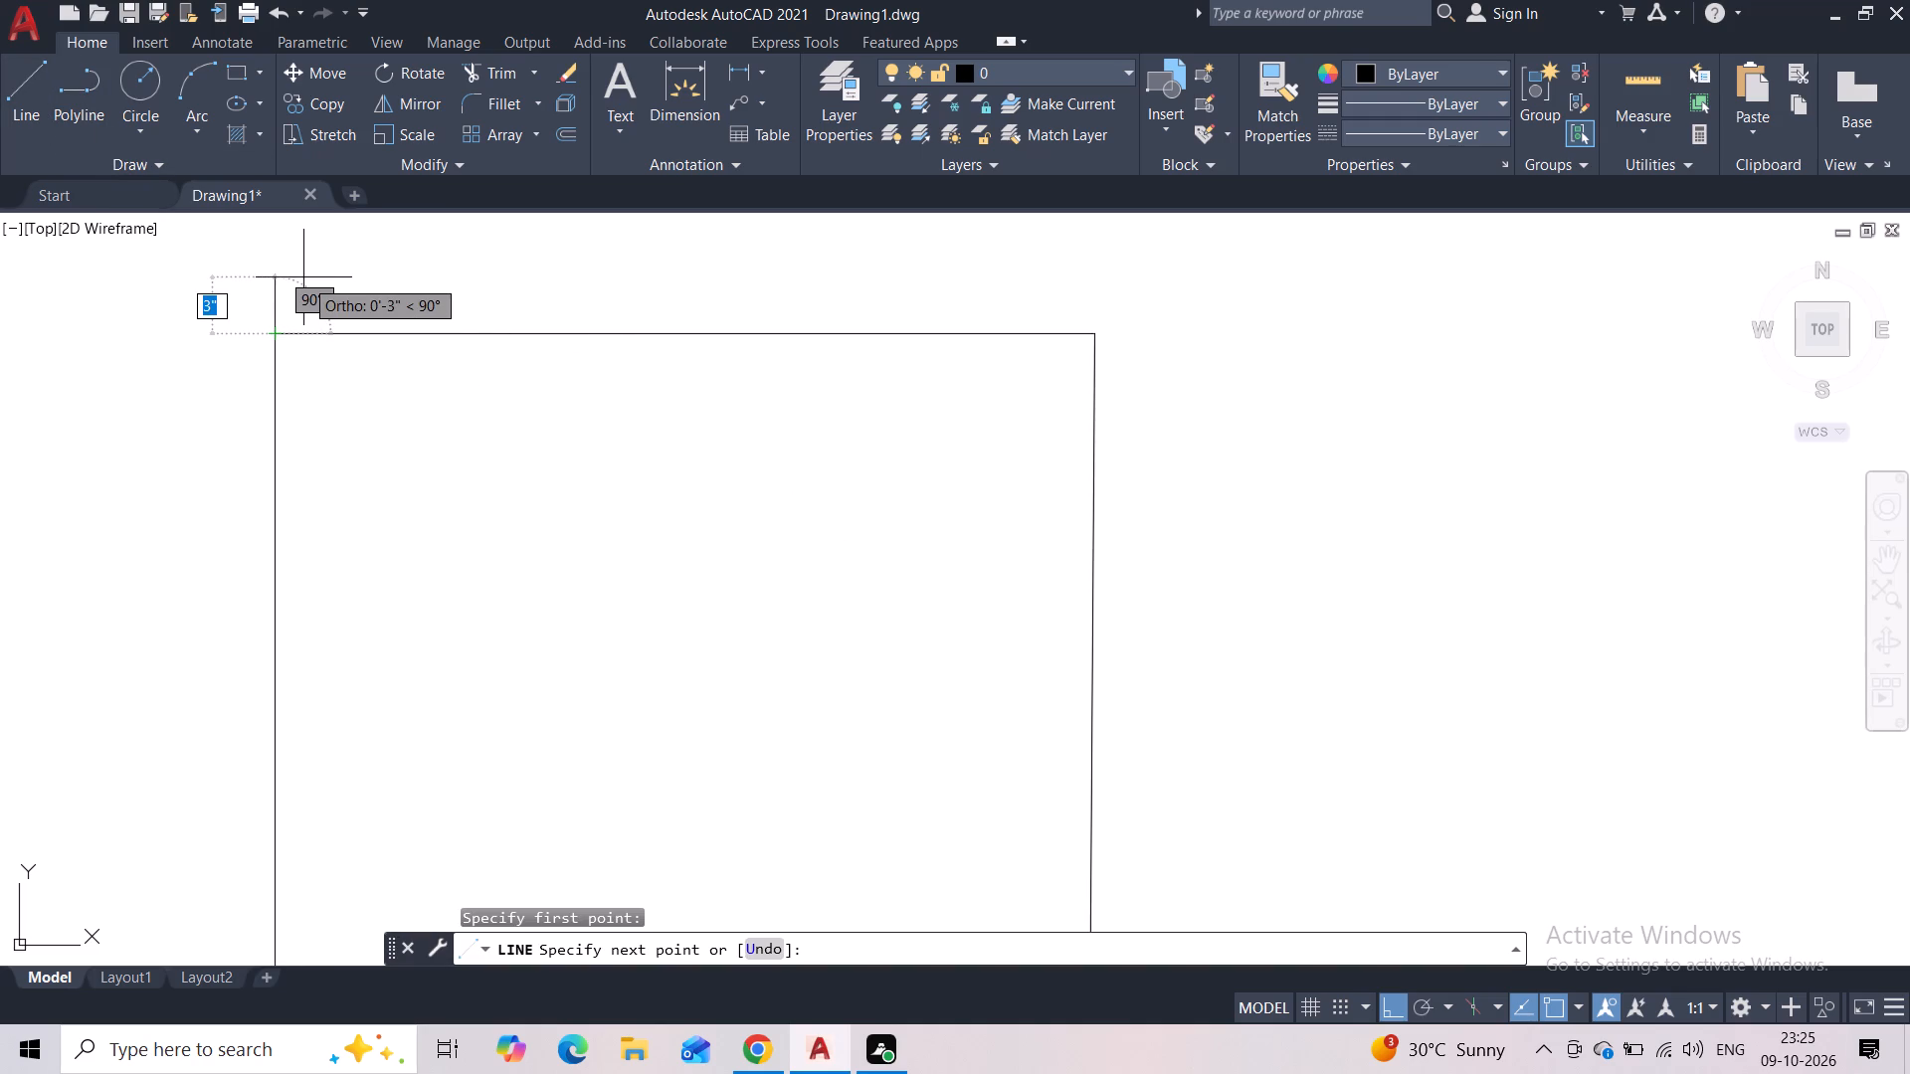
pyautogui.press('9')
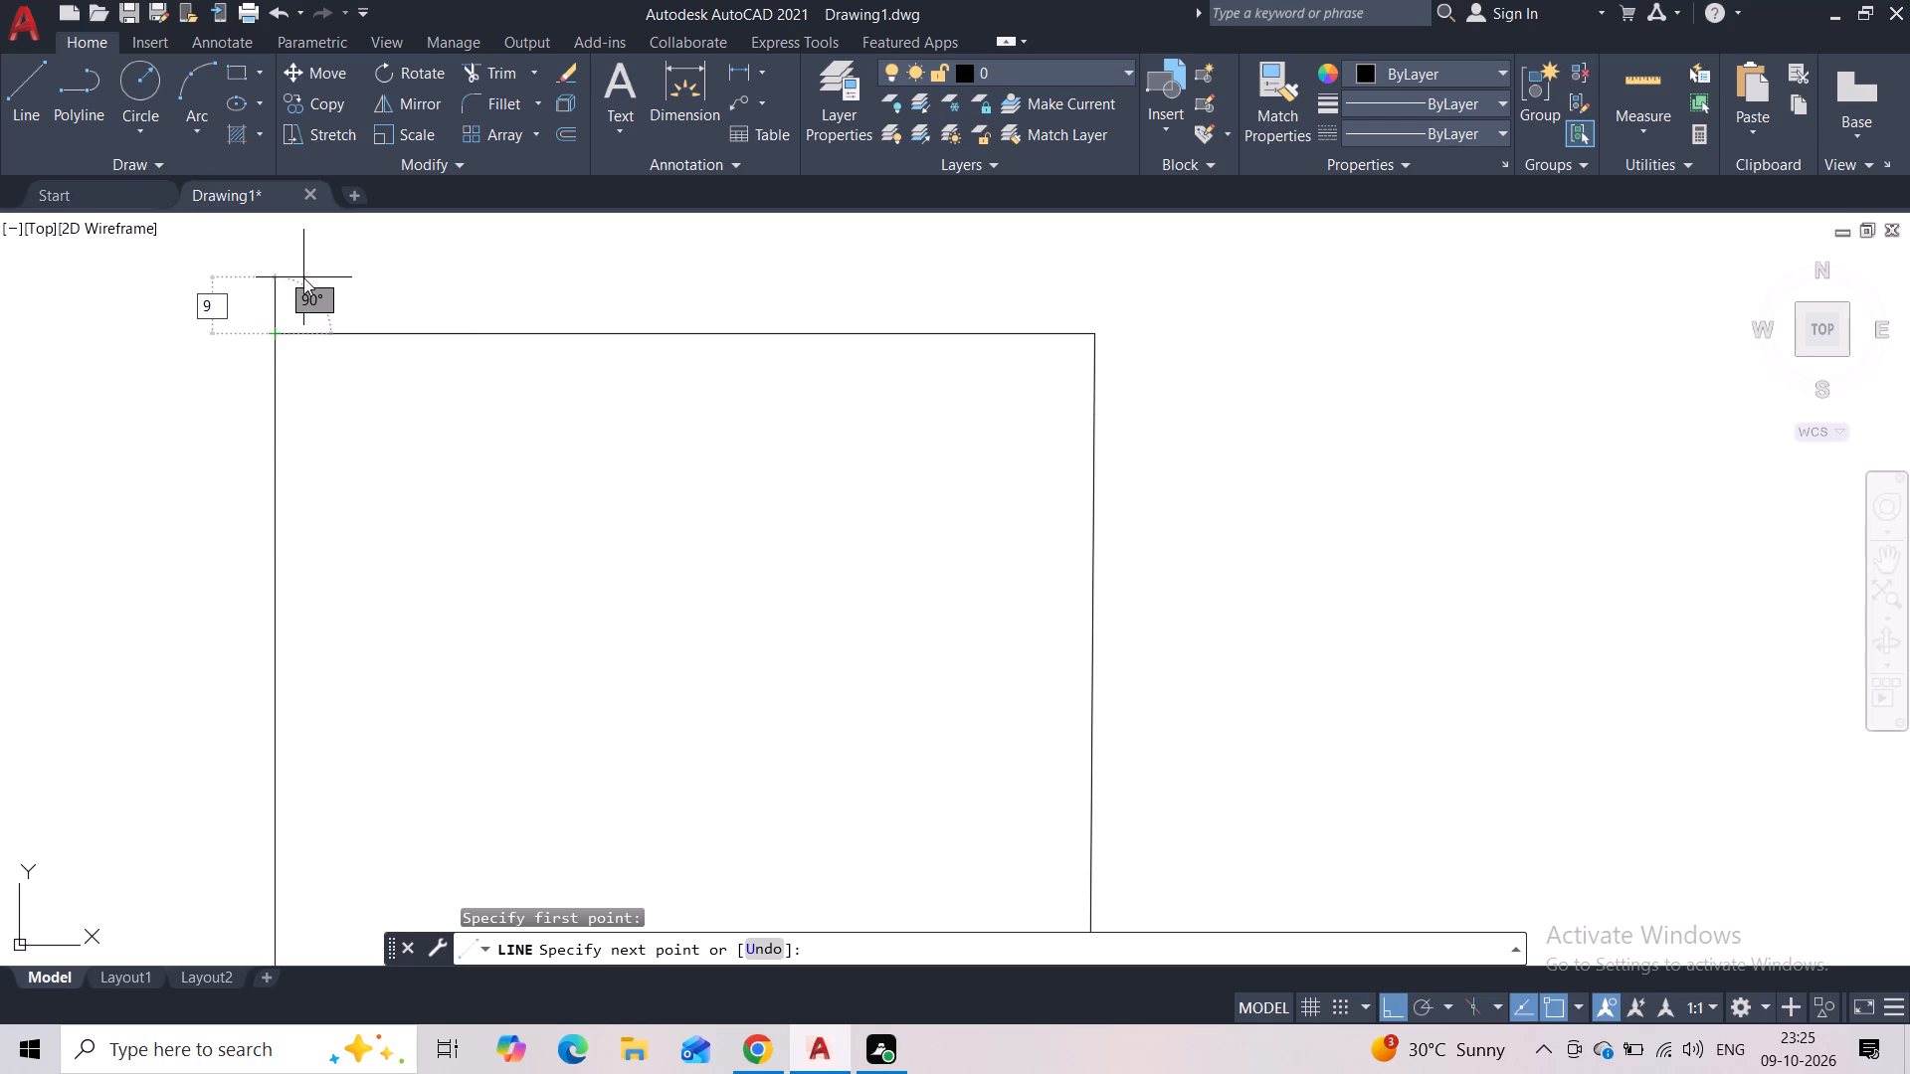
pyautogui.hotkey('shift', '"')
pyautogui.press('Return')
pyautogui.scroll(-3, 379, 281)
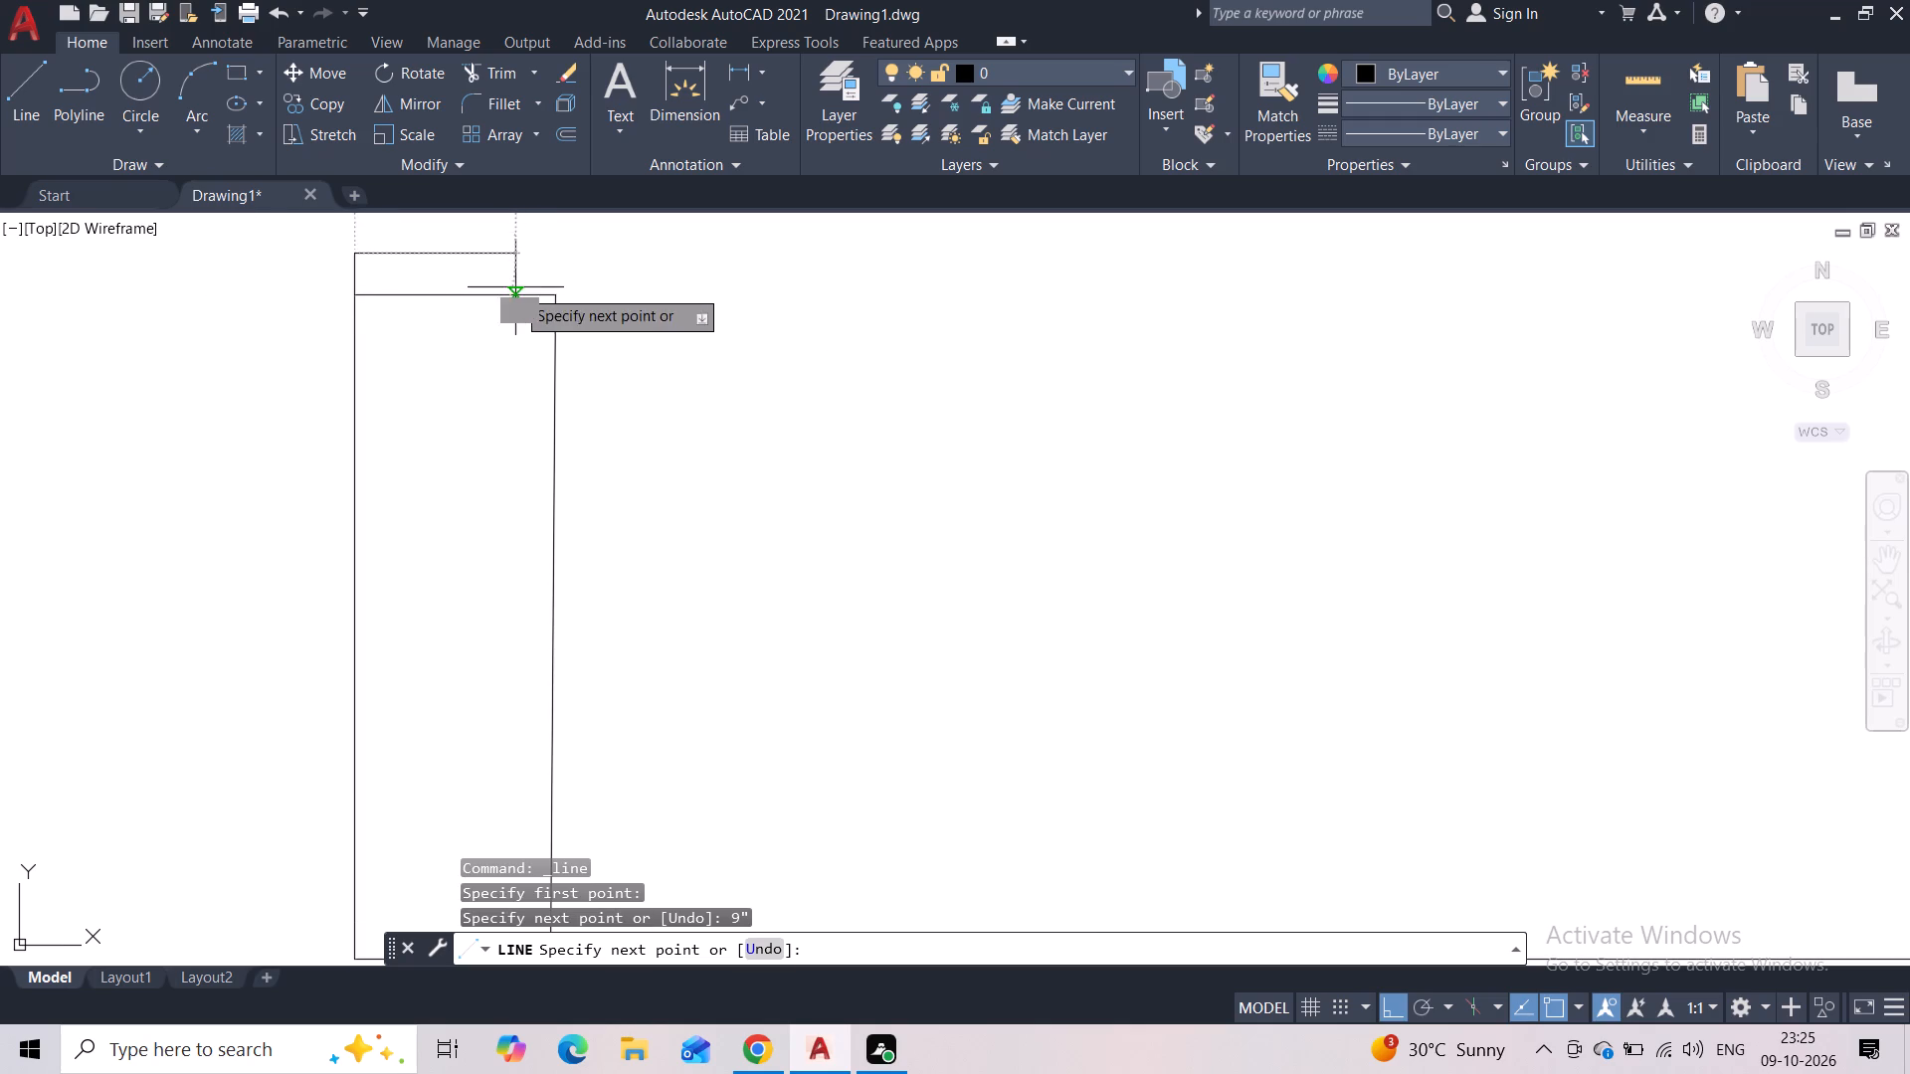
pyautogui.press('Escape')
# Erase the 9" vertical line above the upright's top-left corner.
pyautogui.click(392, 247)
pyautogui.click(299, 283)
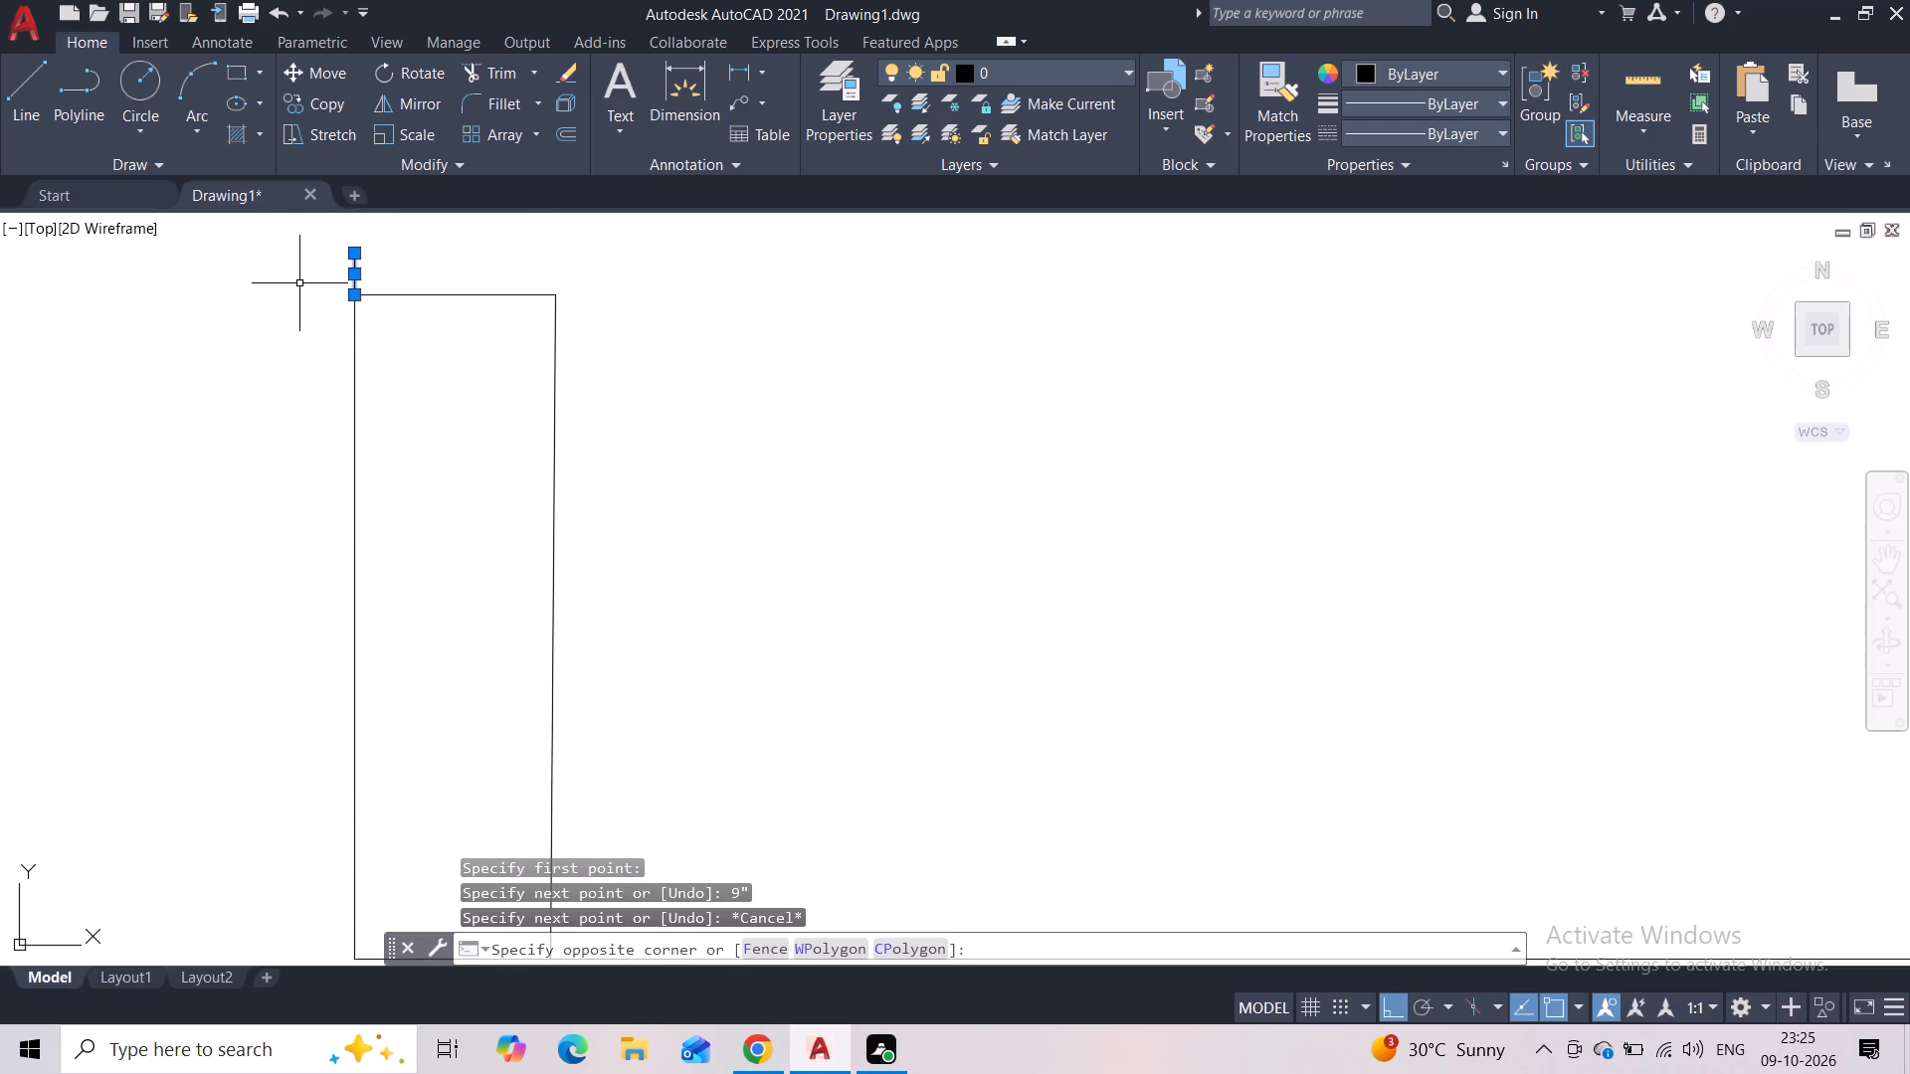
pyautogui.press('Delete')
# Draw a 4.5" high rectangular cap on the upright, from its top-left corner up, across its full width and down to its top-right corner.
pyautogui.click(31, 95)
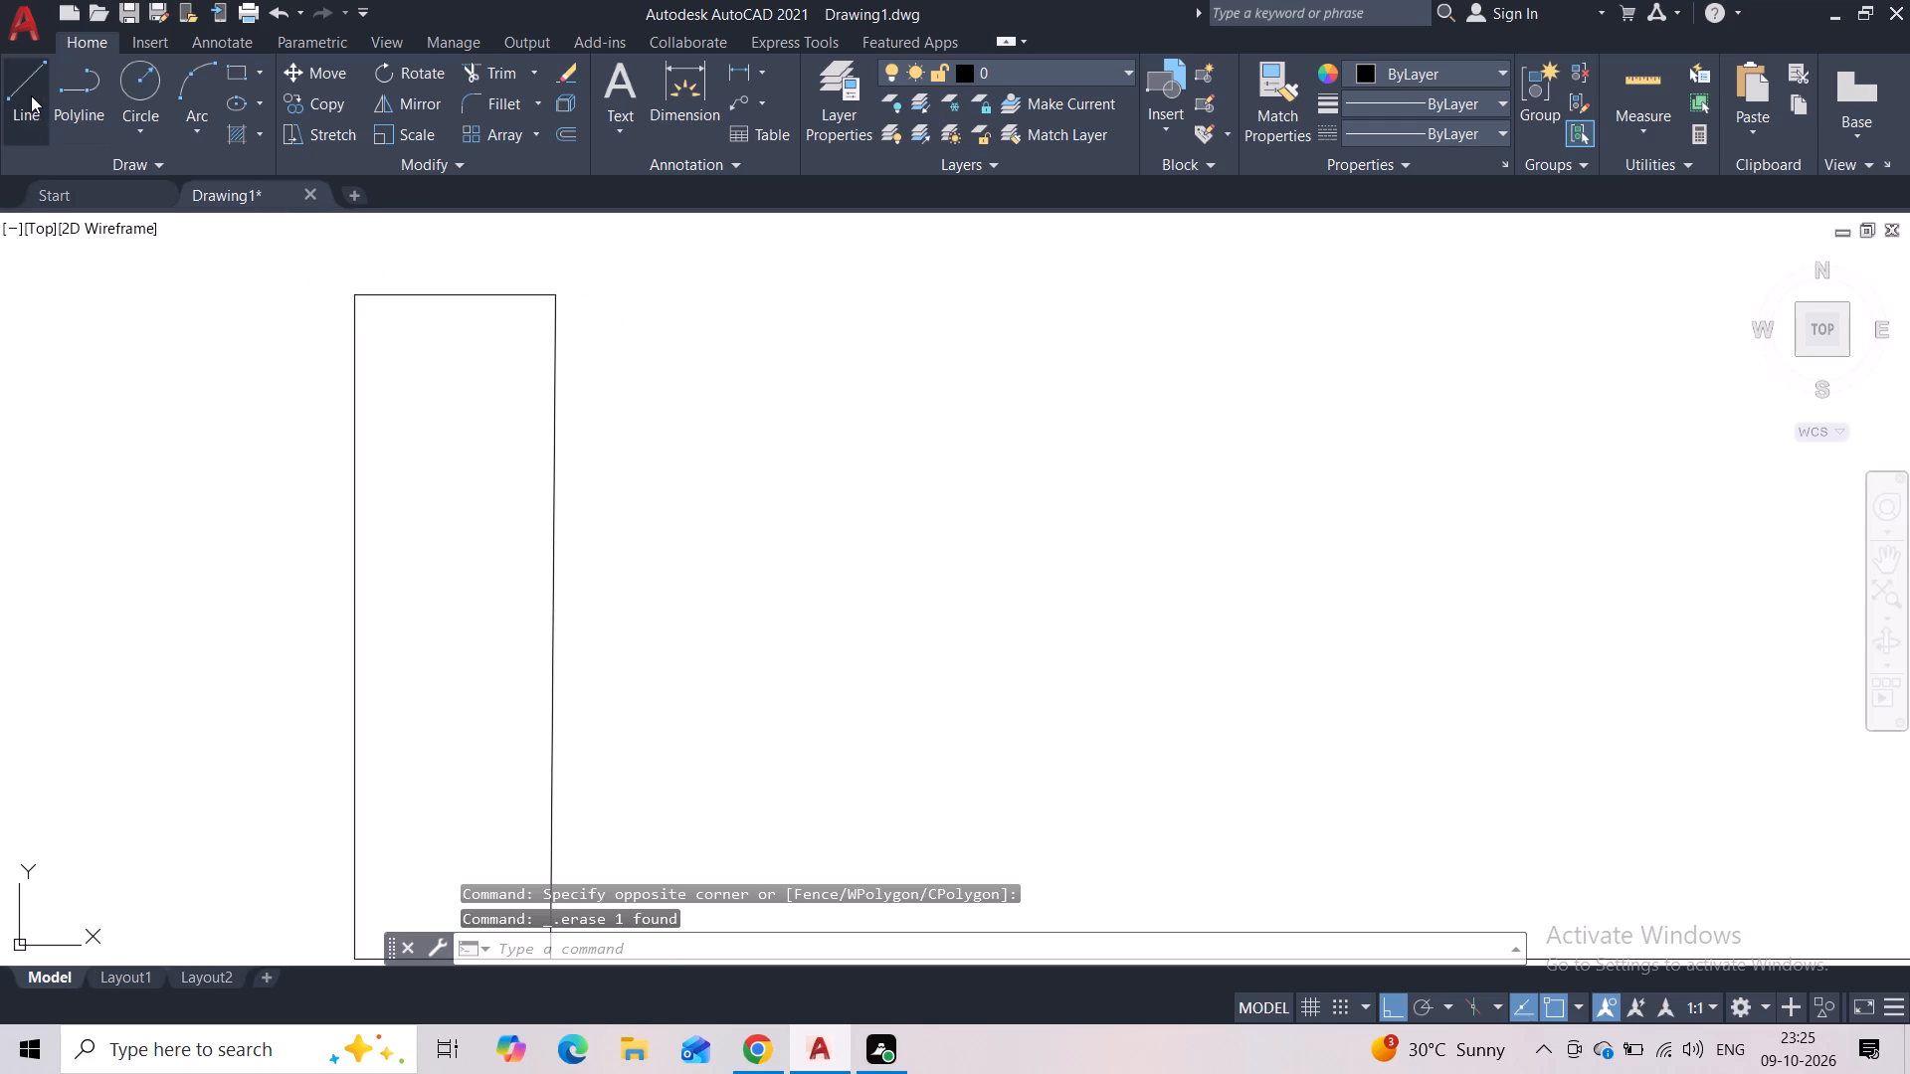
pyautogui.click(349, 301)
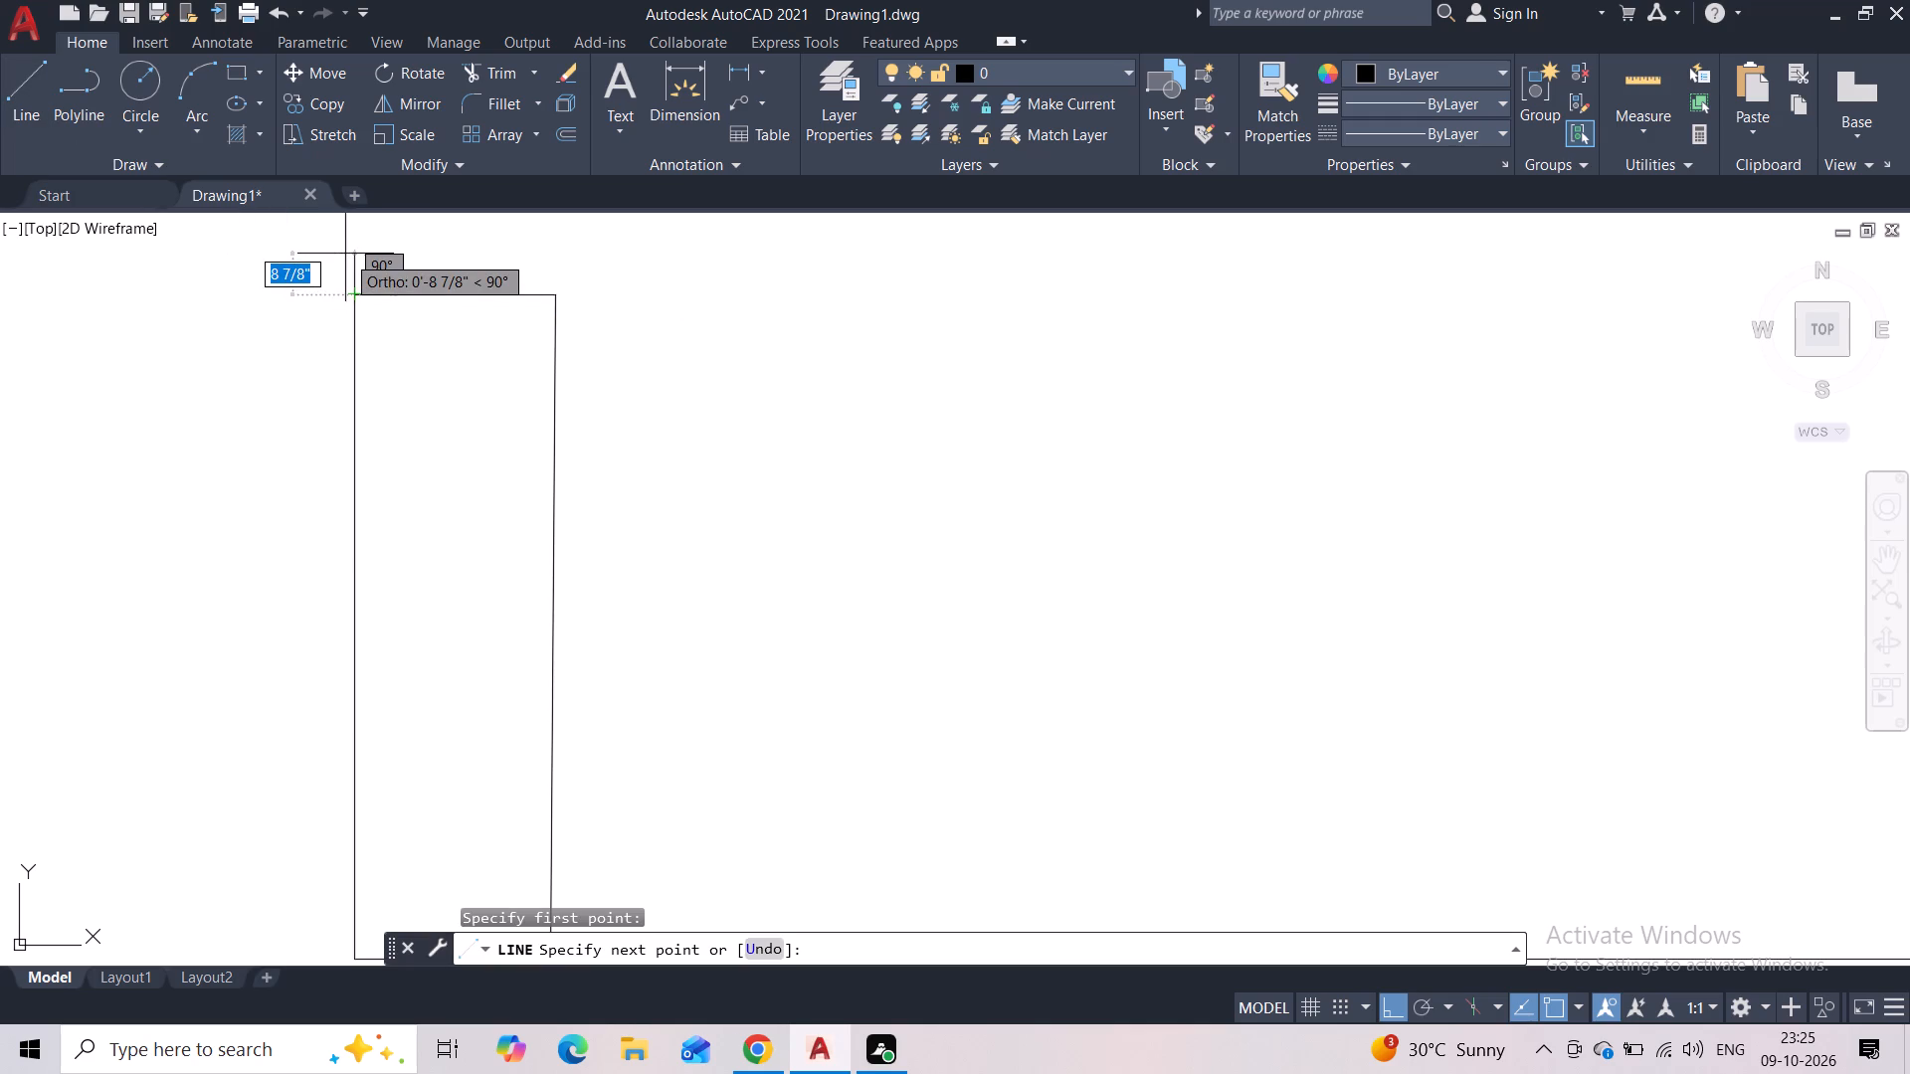
pyautogui.write('4.5"')
pyautogui.press('Return')
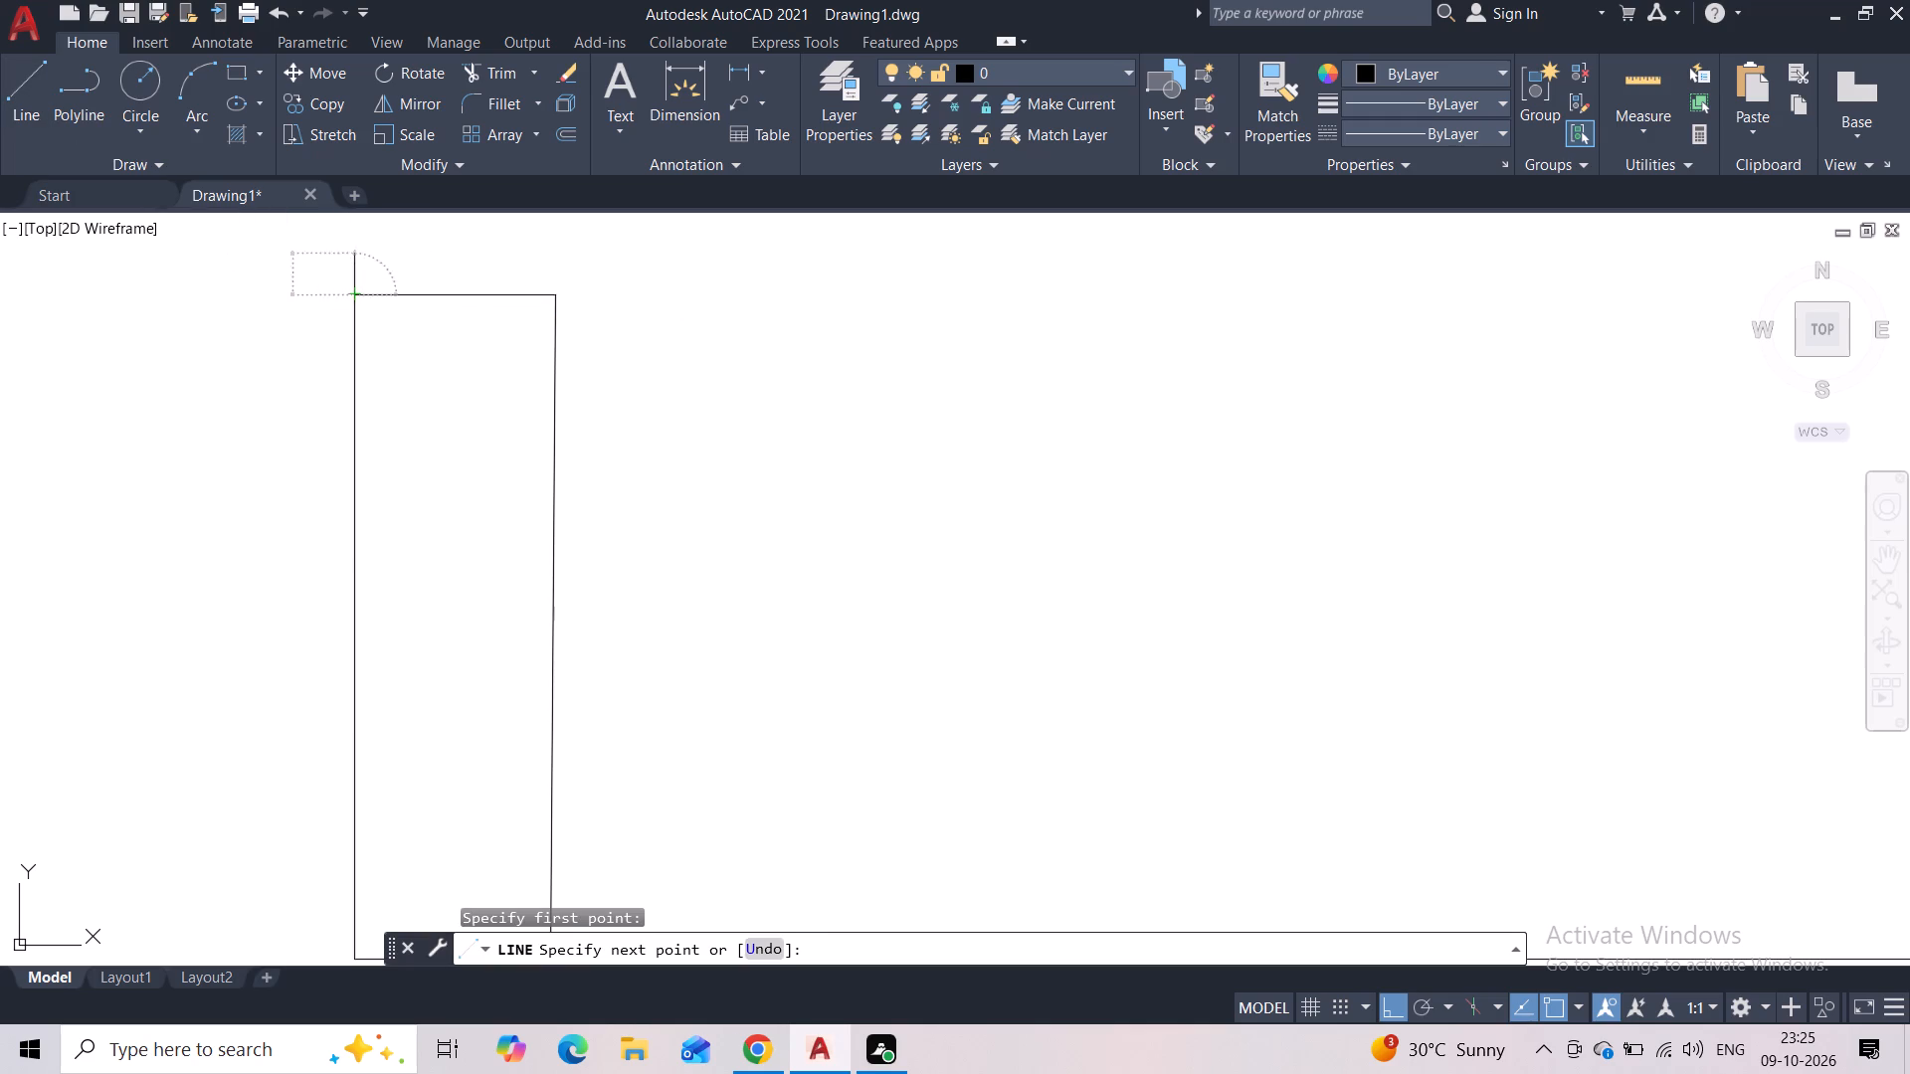
pyautogui.click(561, 273)
pyautogui.click(554, 299)
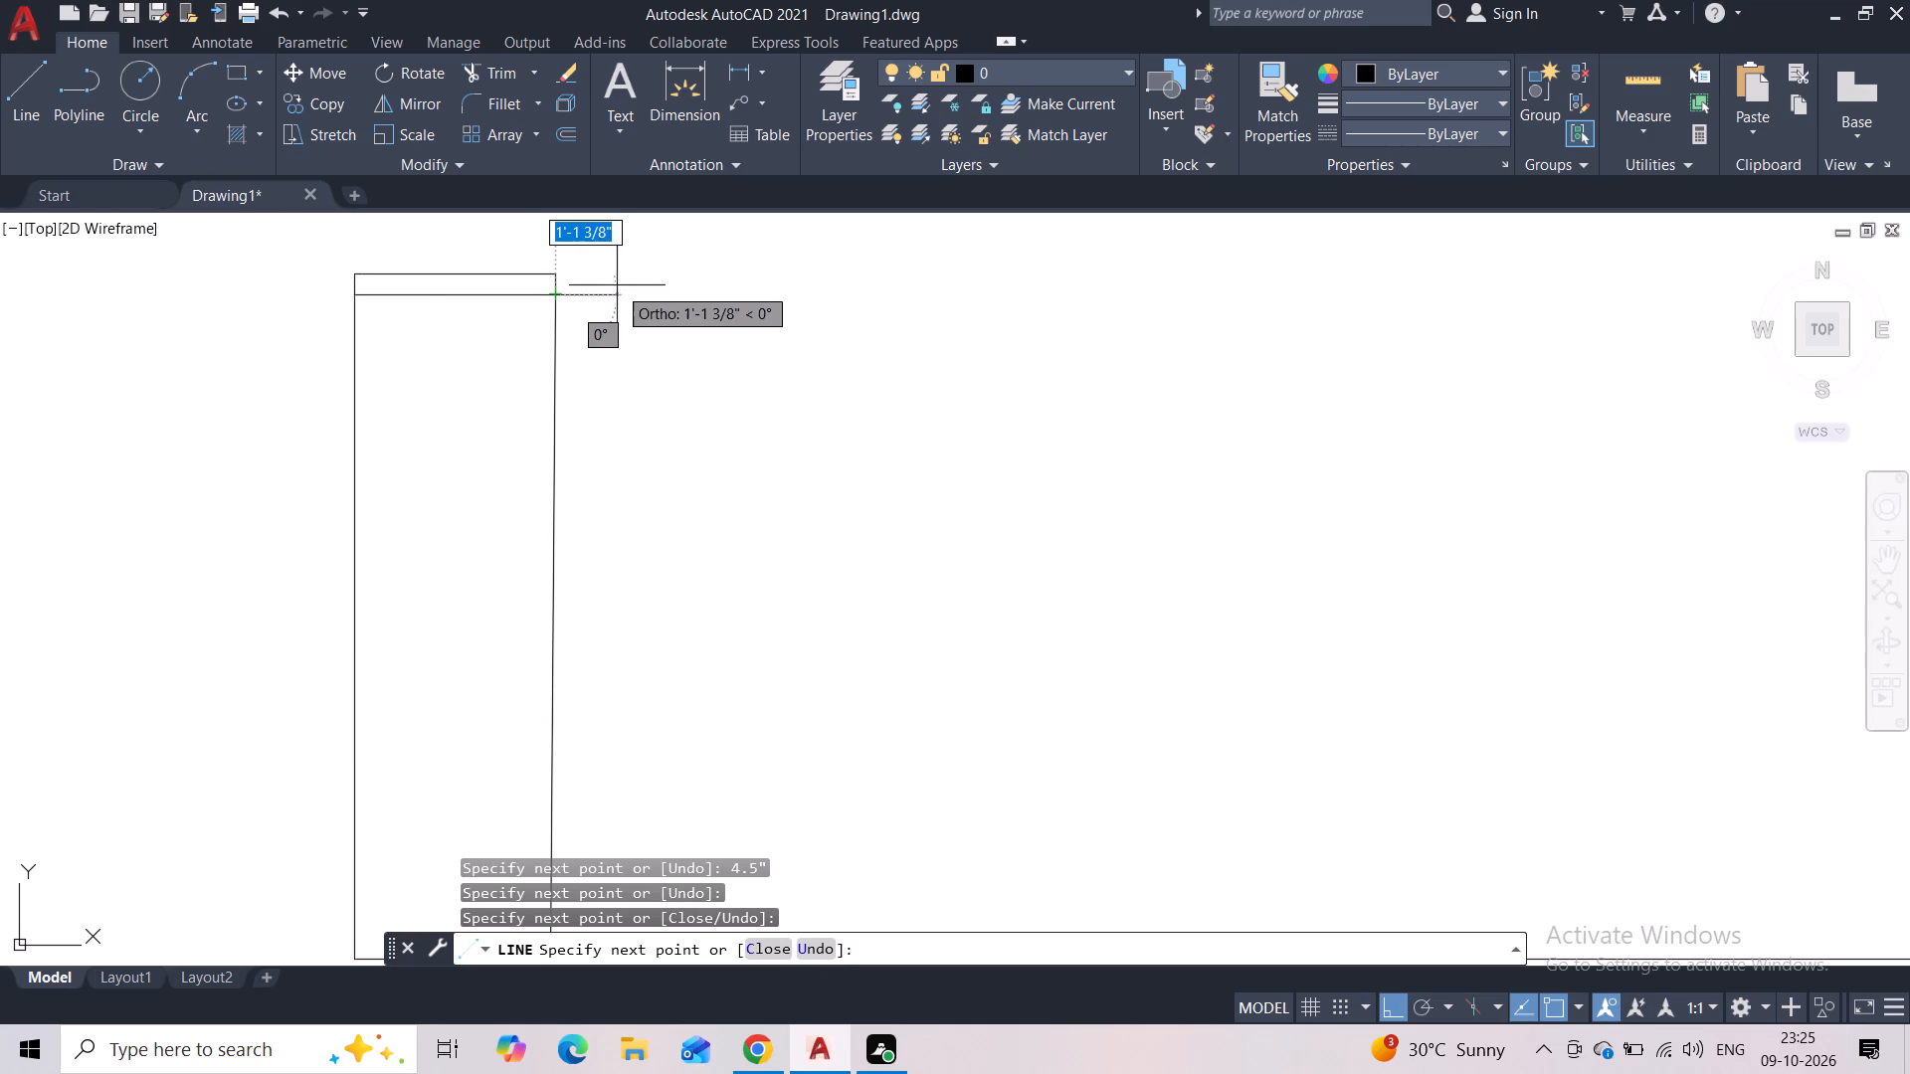
pyautogui.press('Escape')
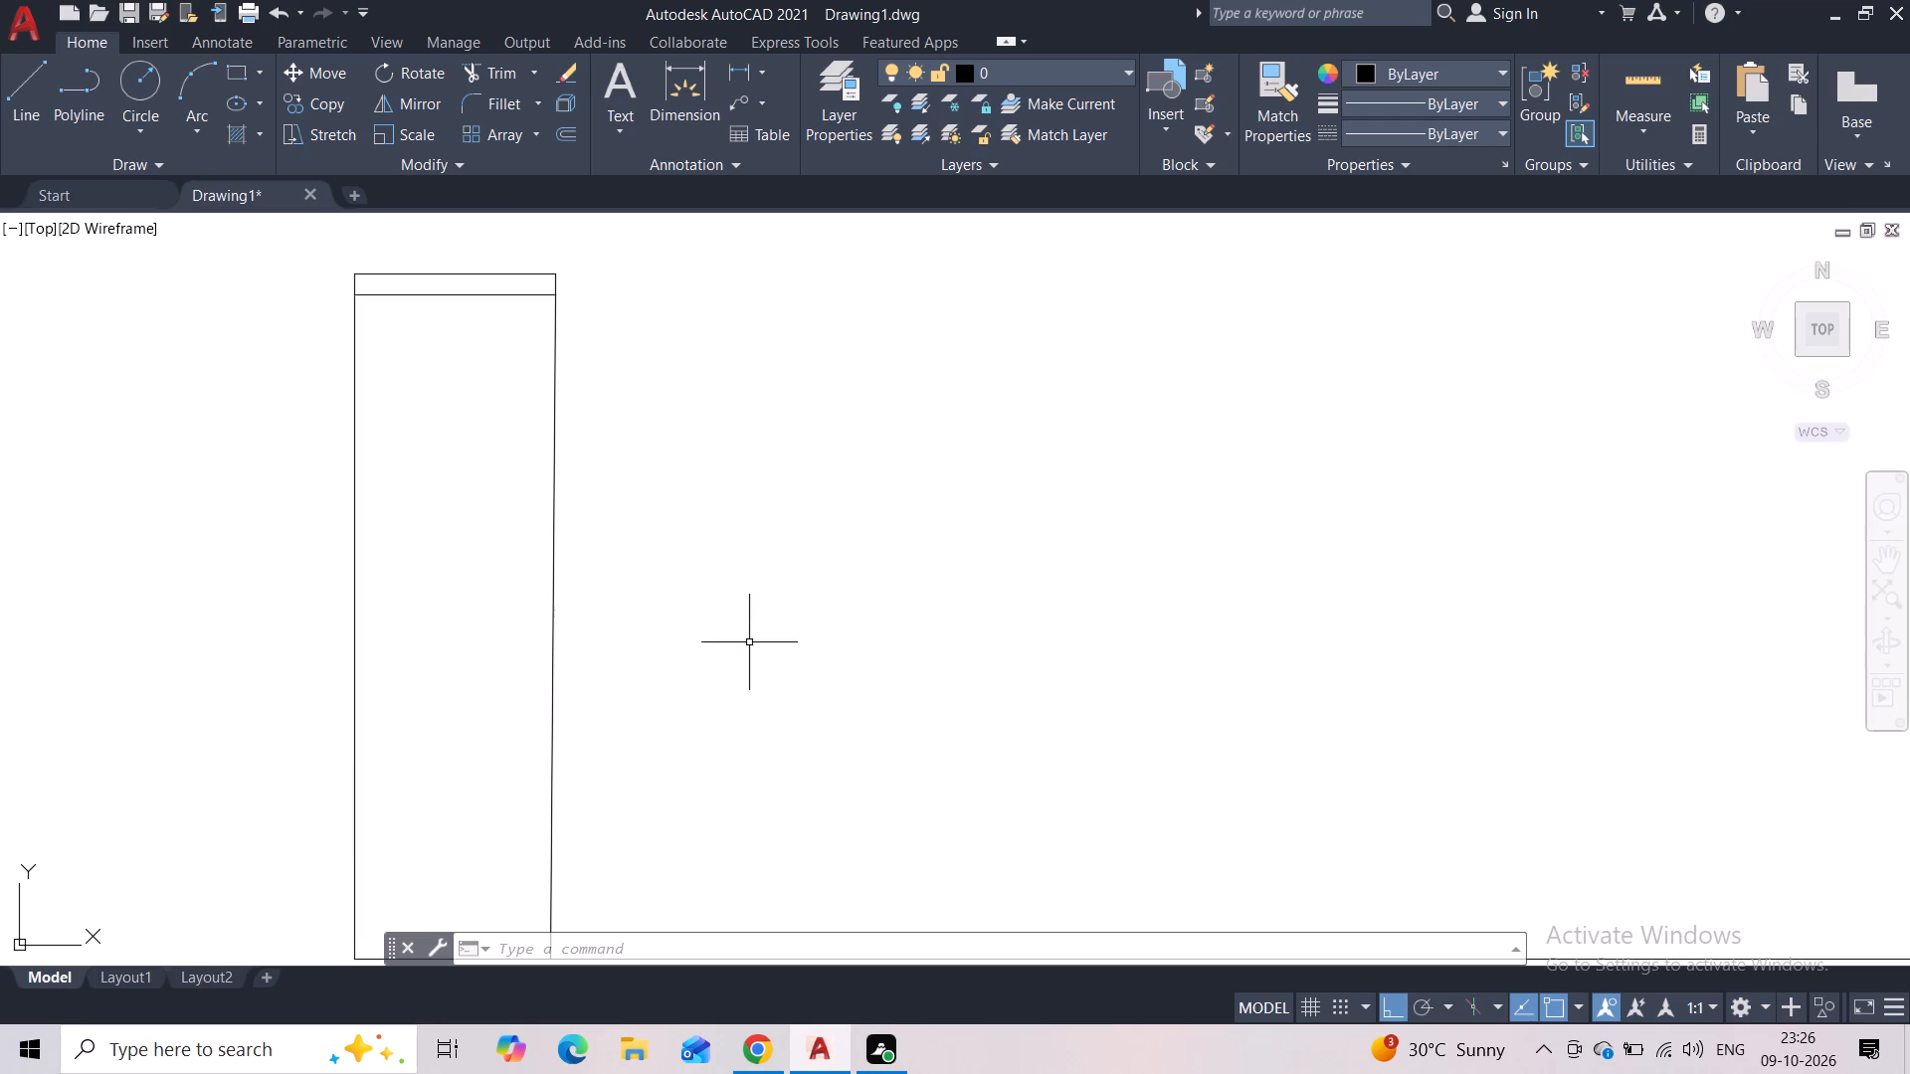
# Erase the uppermost horizontal line of the cap, keeping its two short vertical sides.
pyautogui.moveTo(386, 452); pyautogui.dragTo(386, 505, button='middle')
pyautogui.scroll(-3, 388, 492)
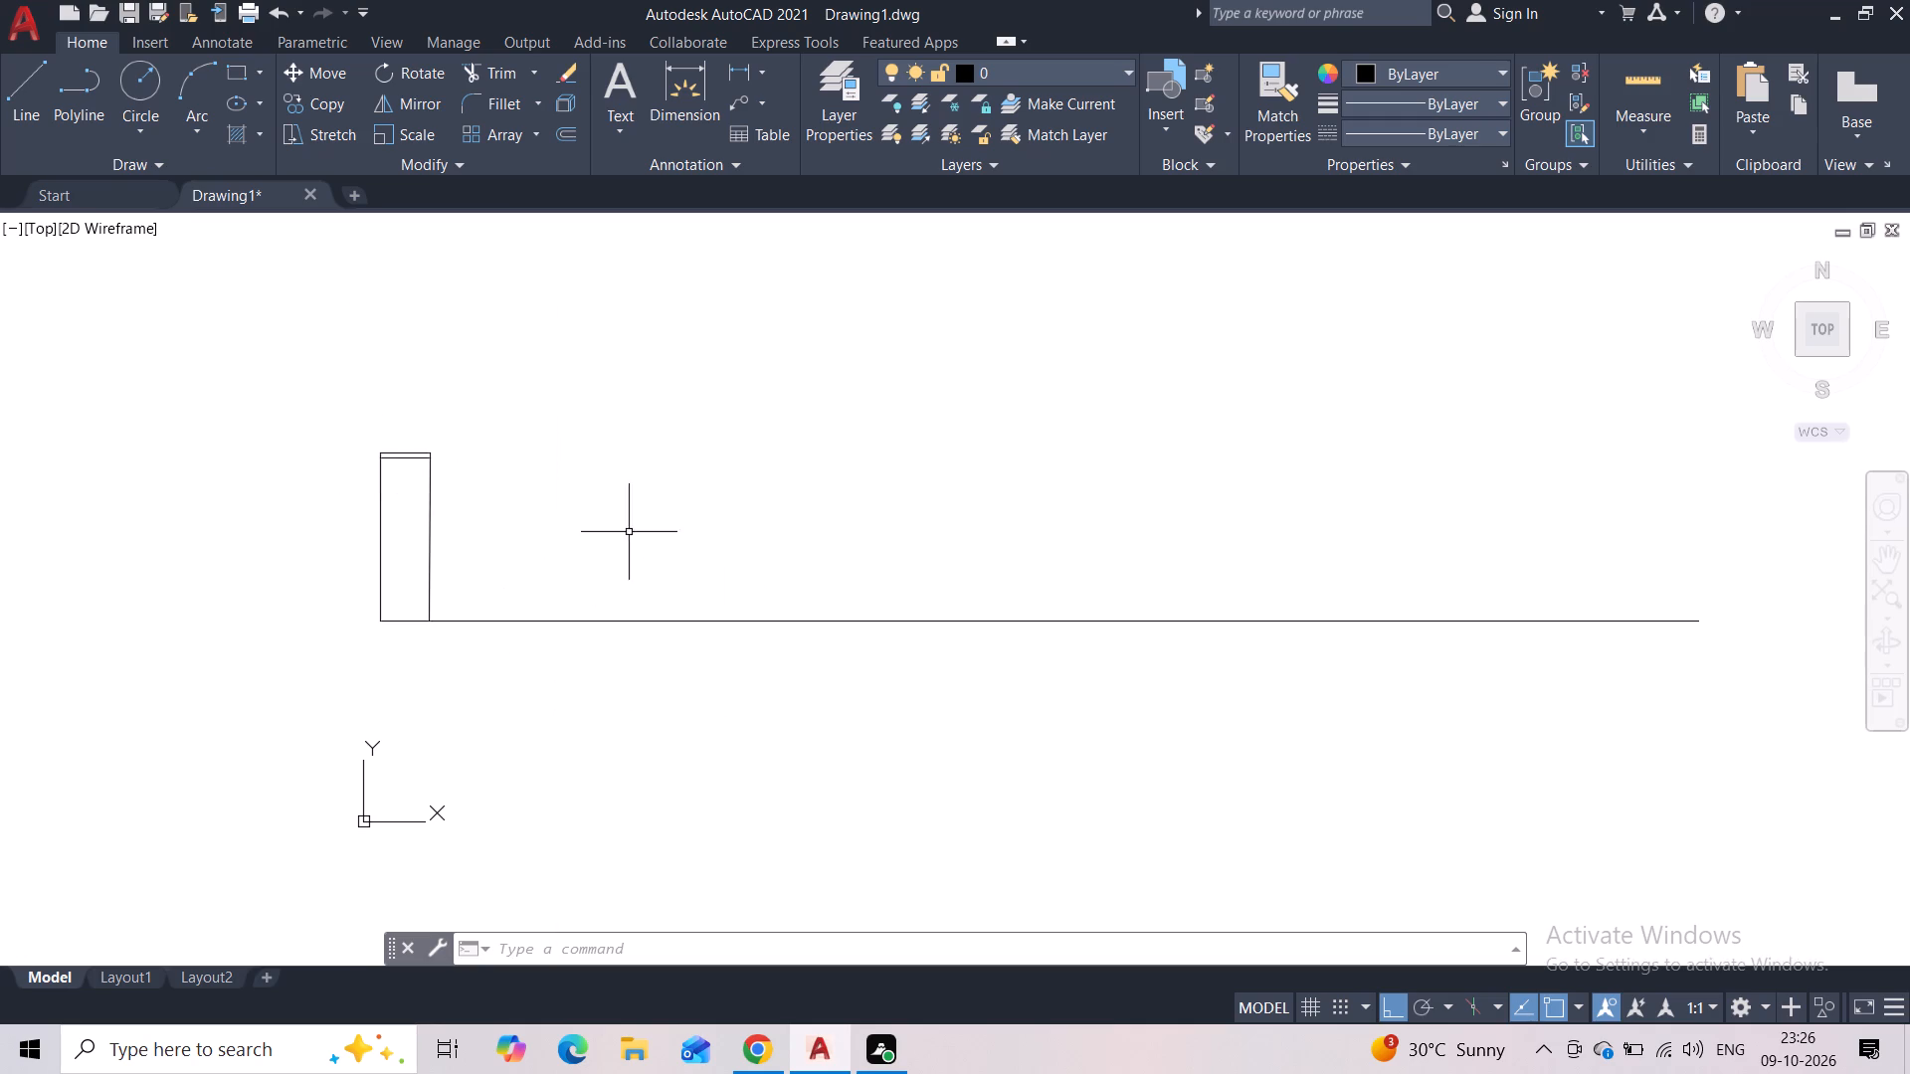
pyautogui.scroll(4, 461, 478)
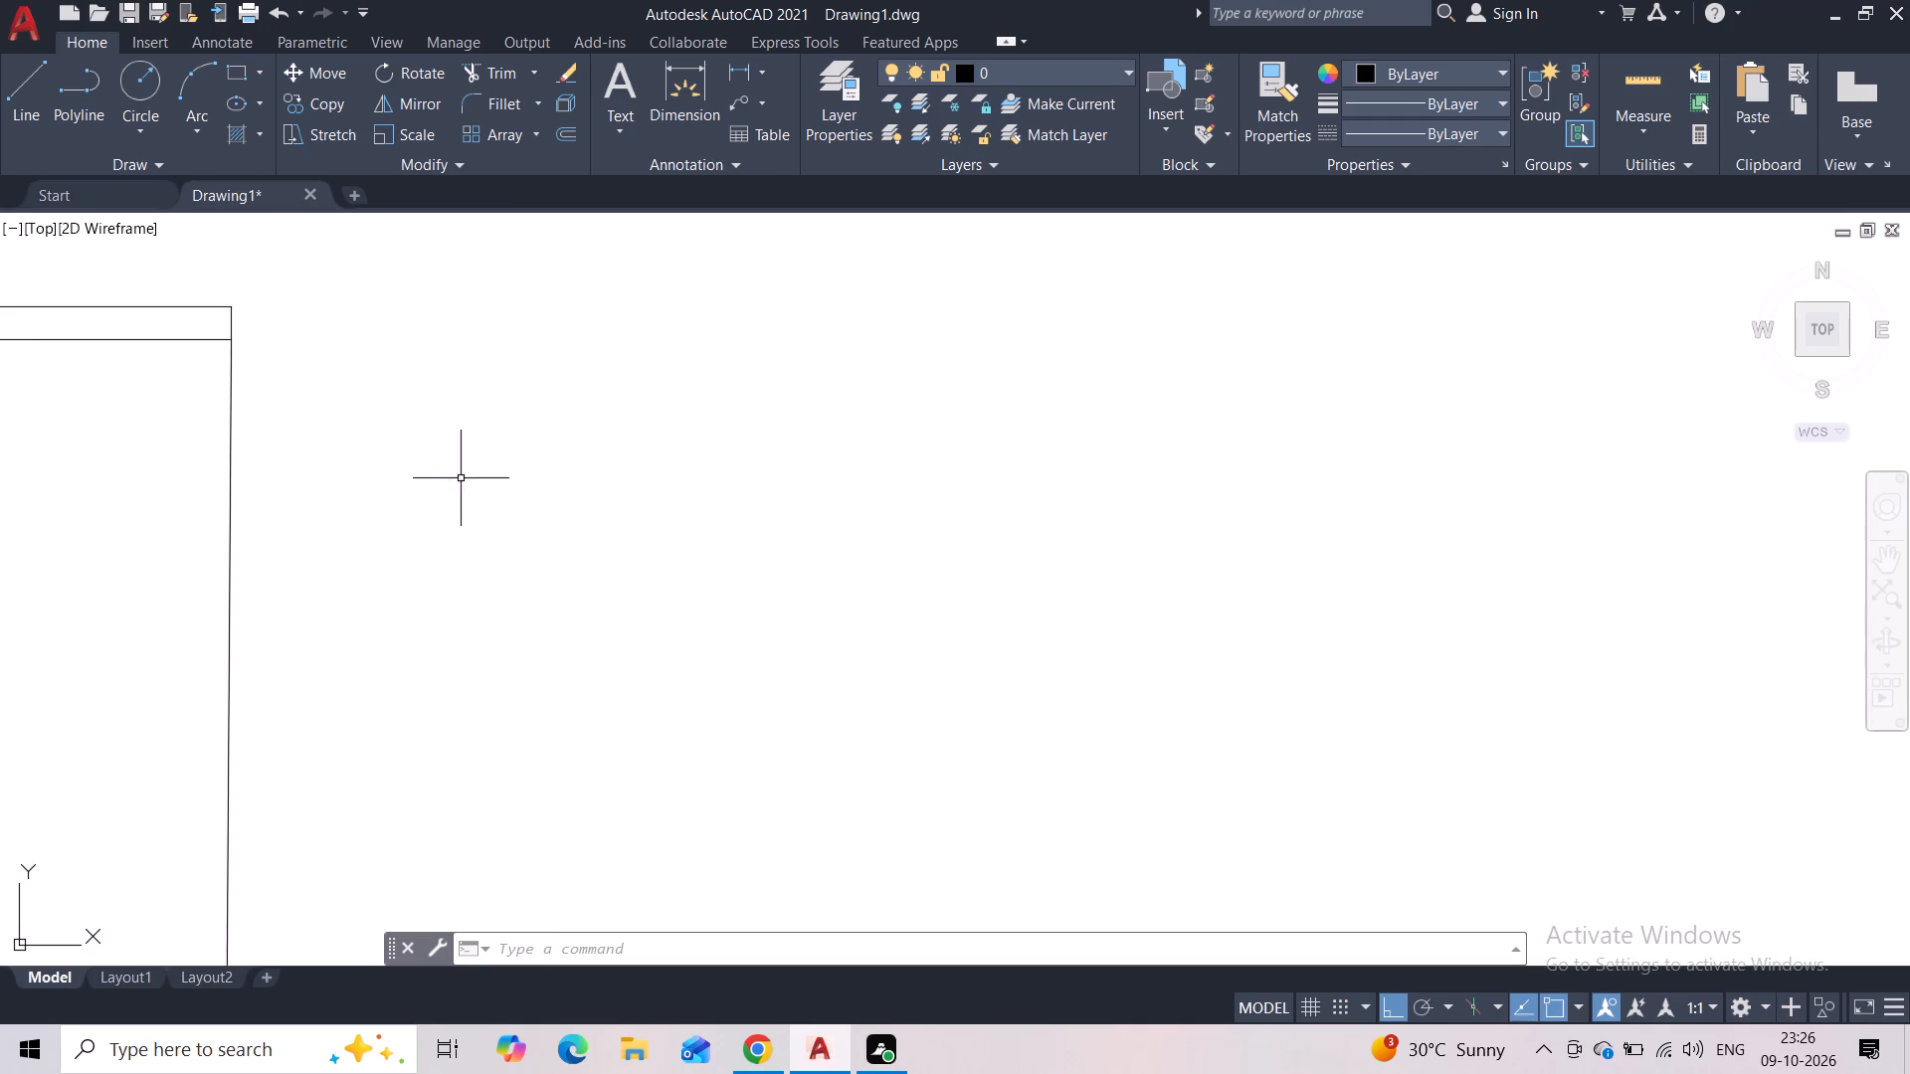
pyautogui.moveTo(410, 474); pyautogui.dragTo(859, 498, button='middle')
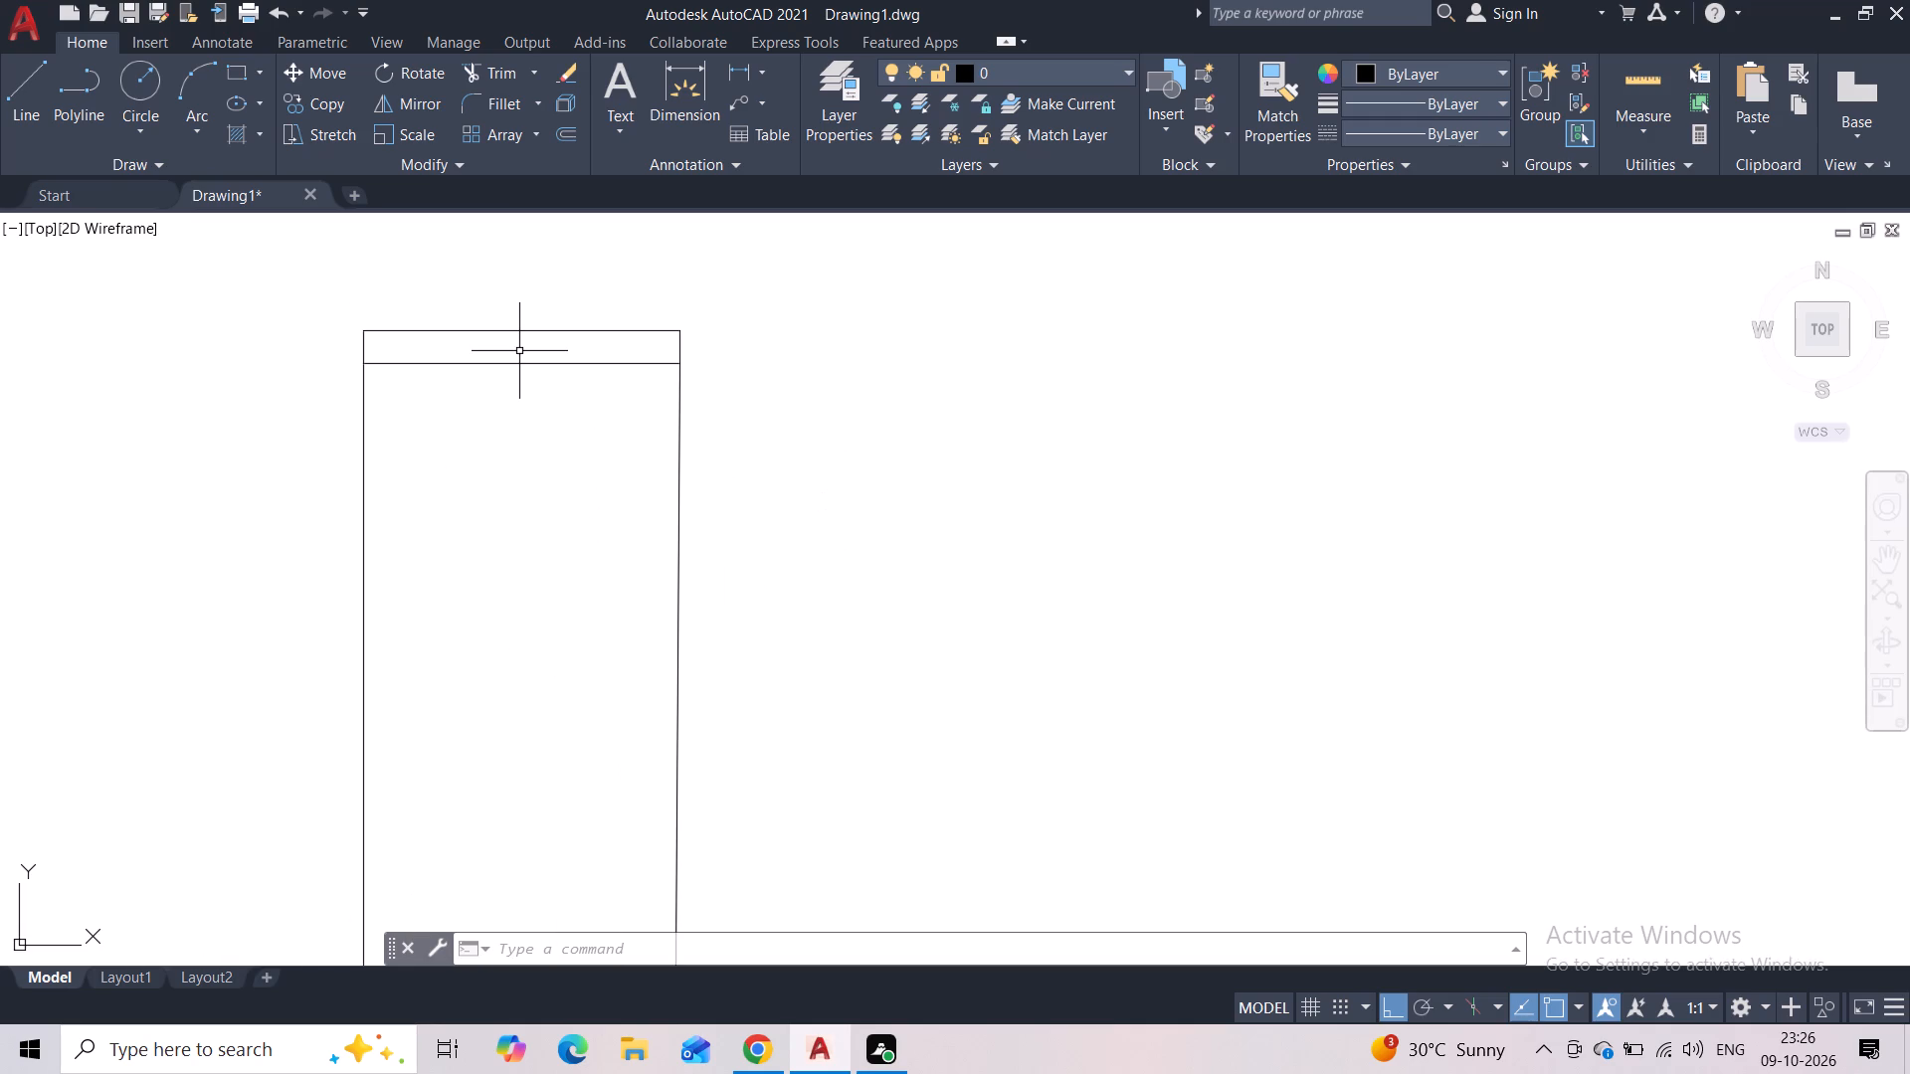
pyautogui.click(523, 318)
pyautogui.click(513, 338)
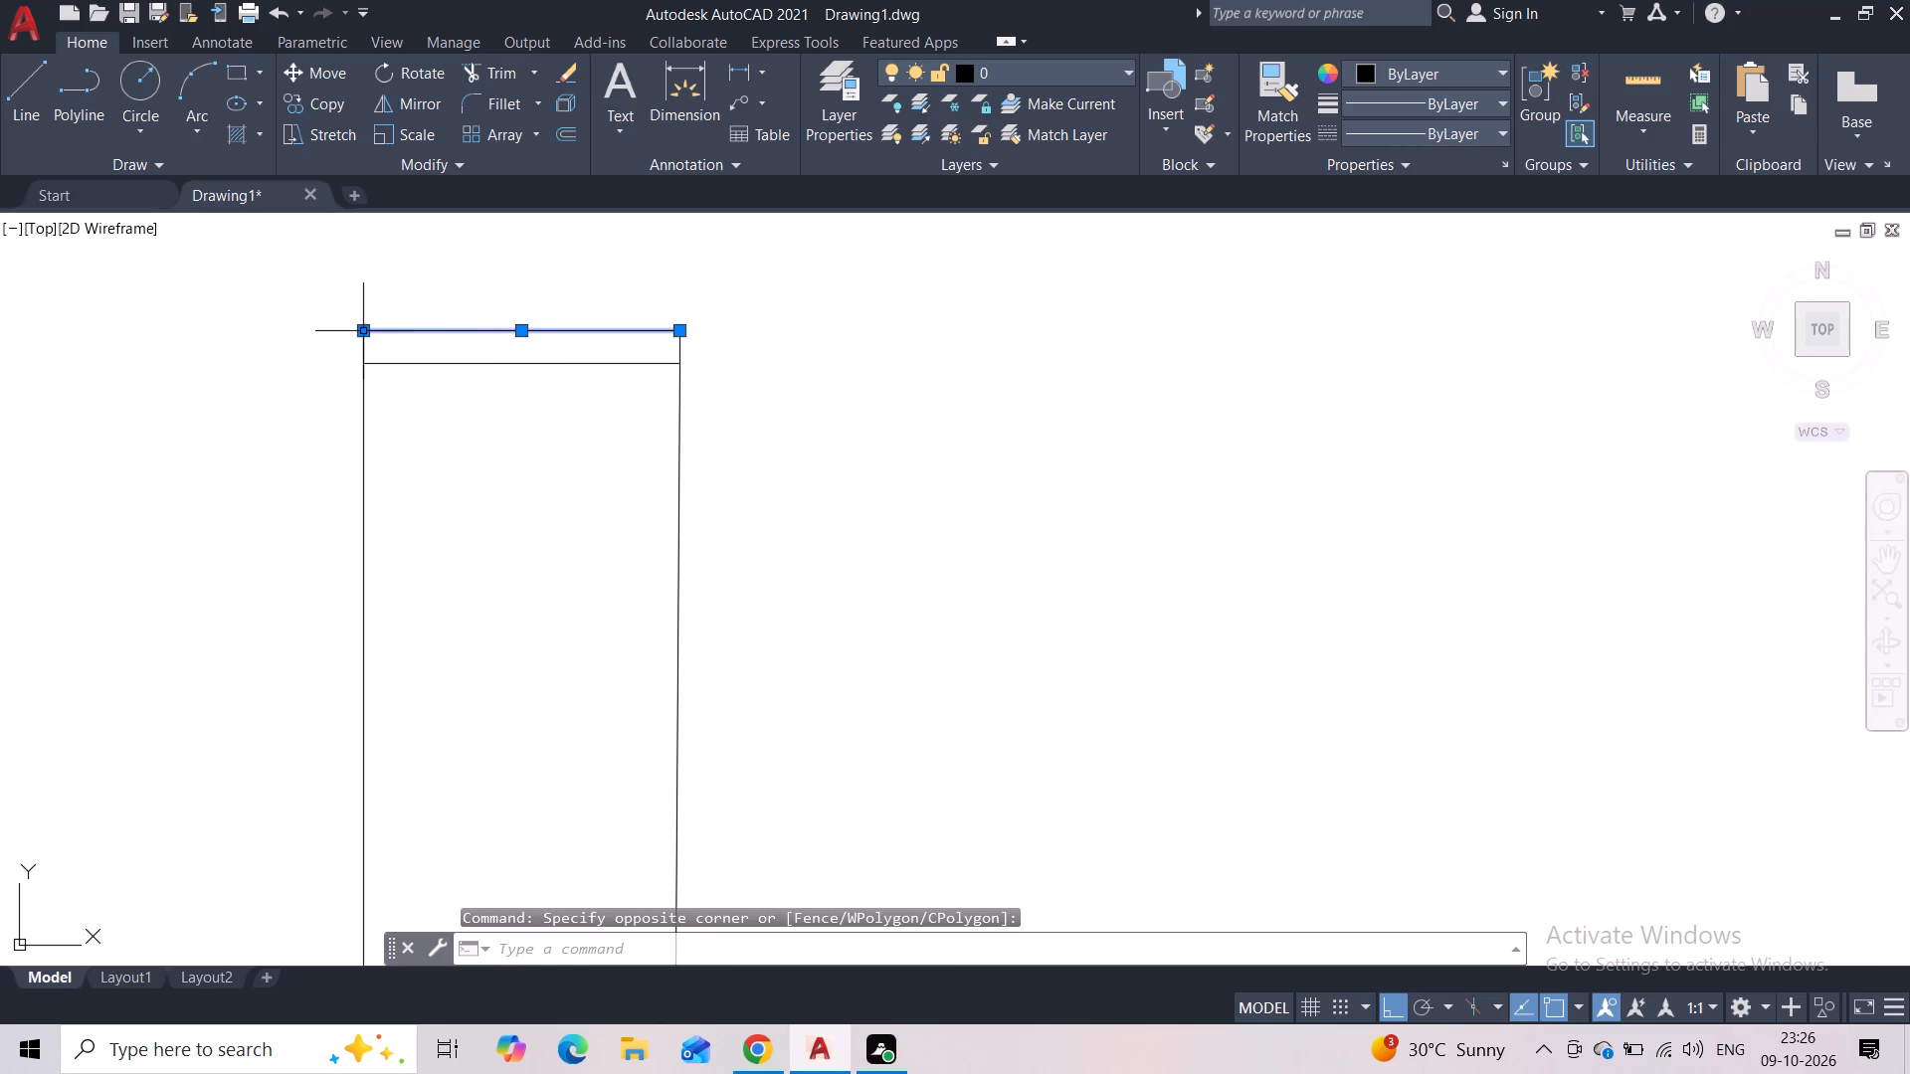
pyautogui.press('Delete')
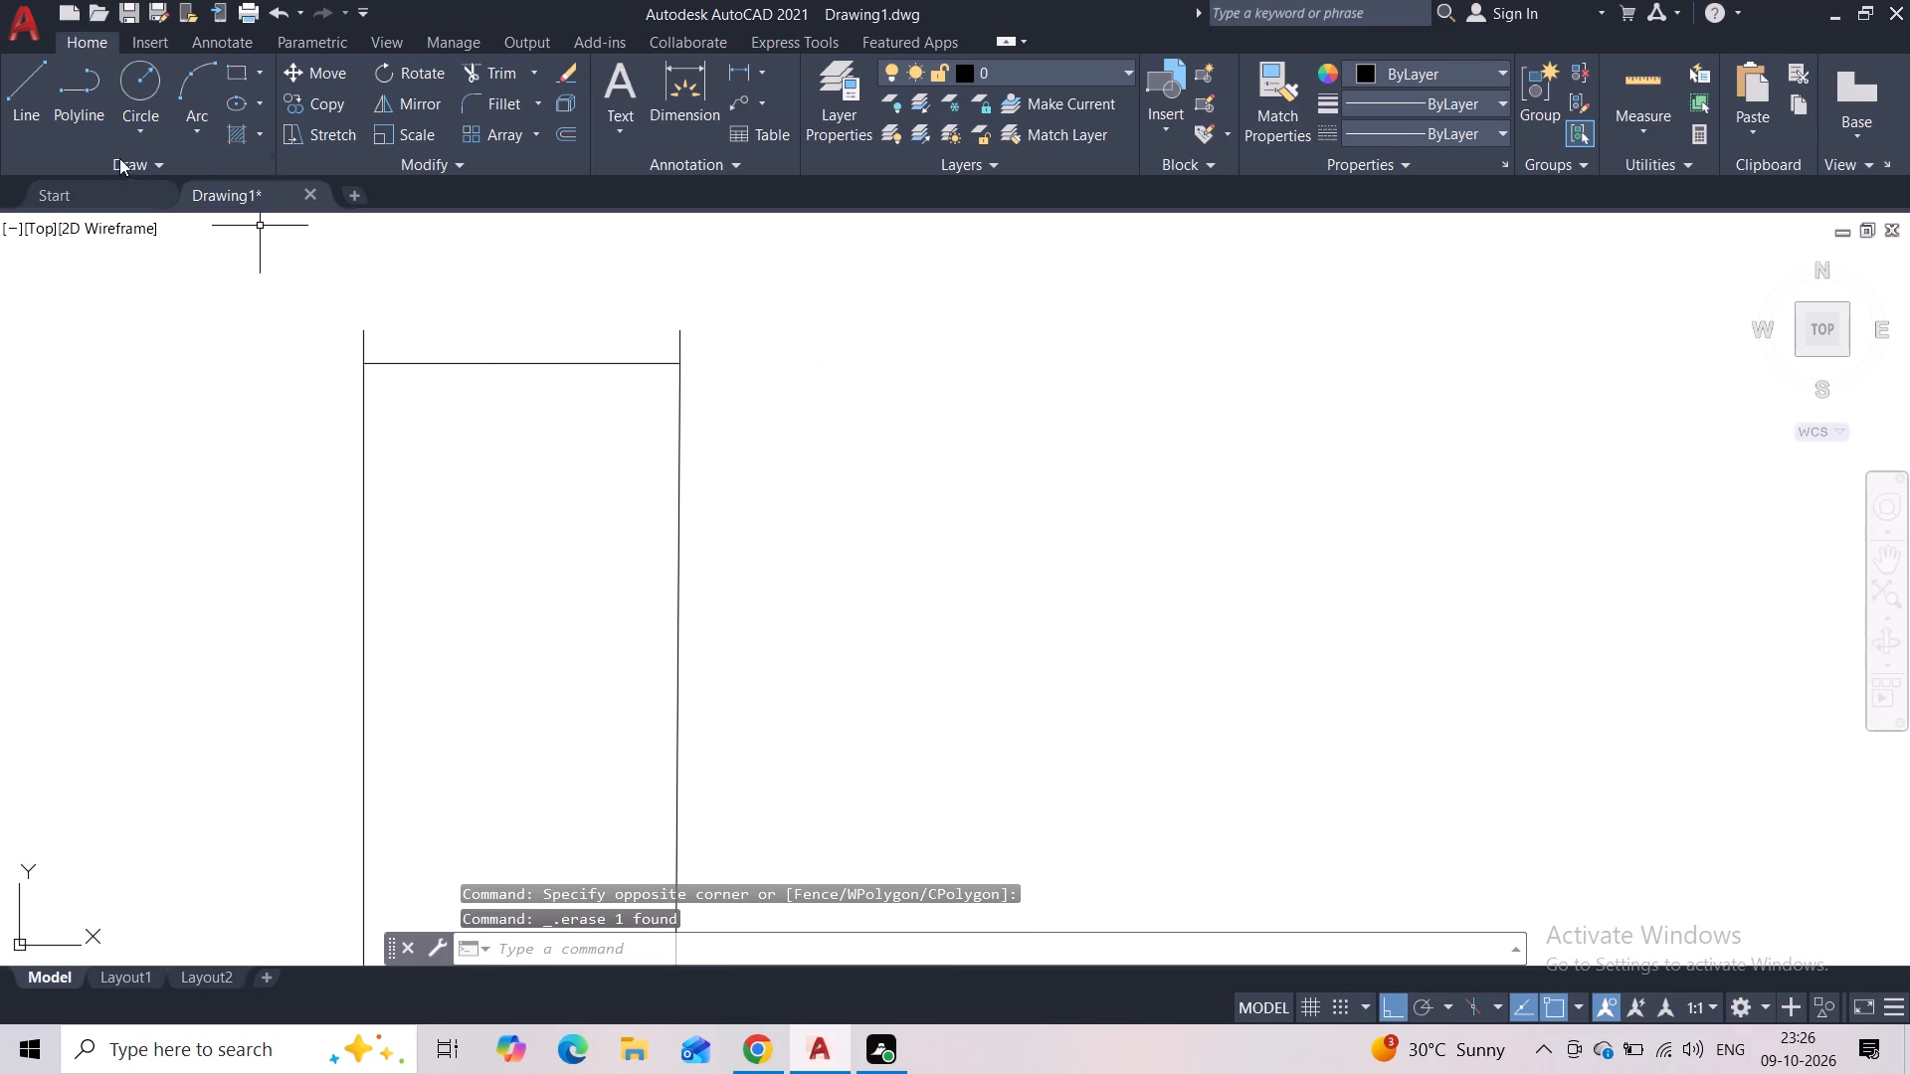
# Erase the two short vertical lines projecting above the upright's top-left and top-right corners.
pyautogui.click(32, 119)
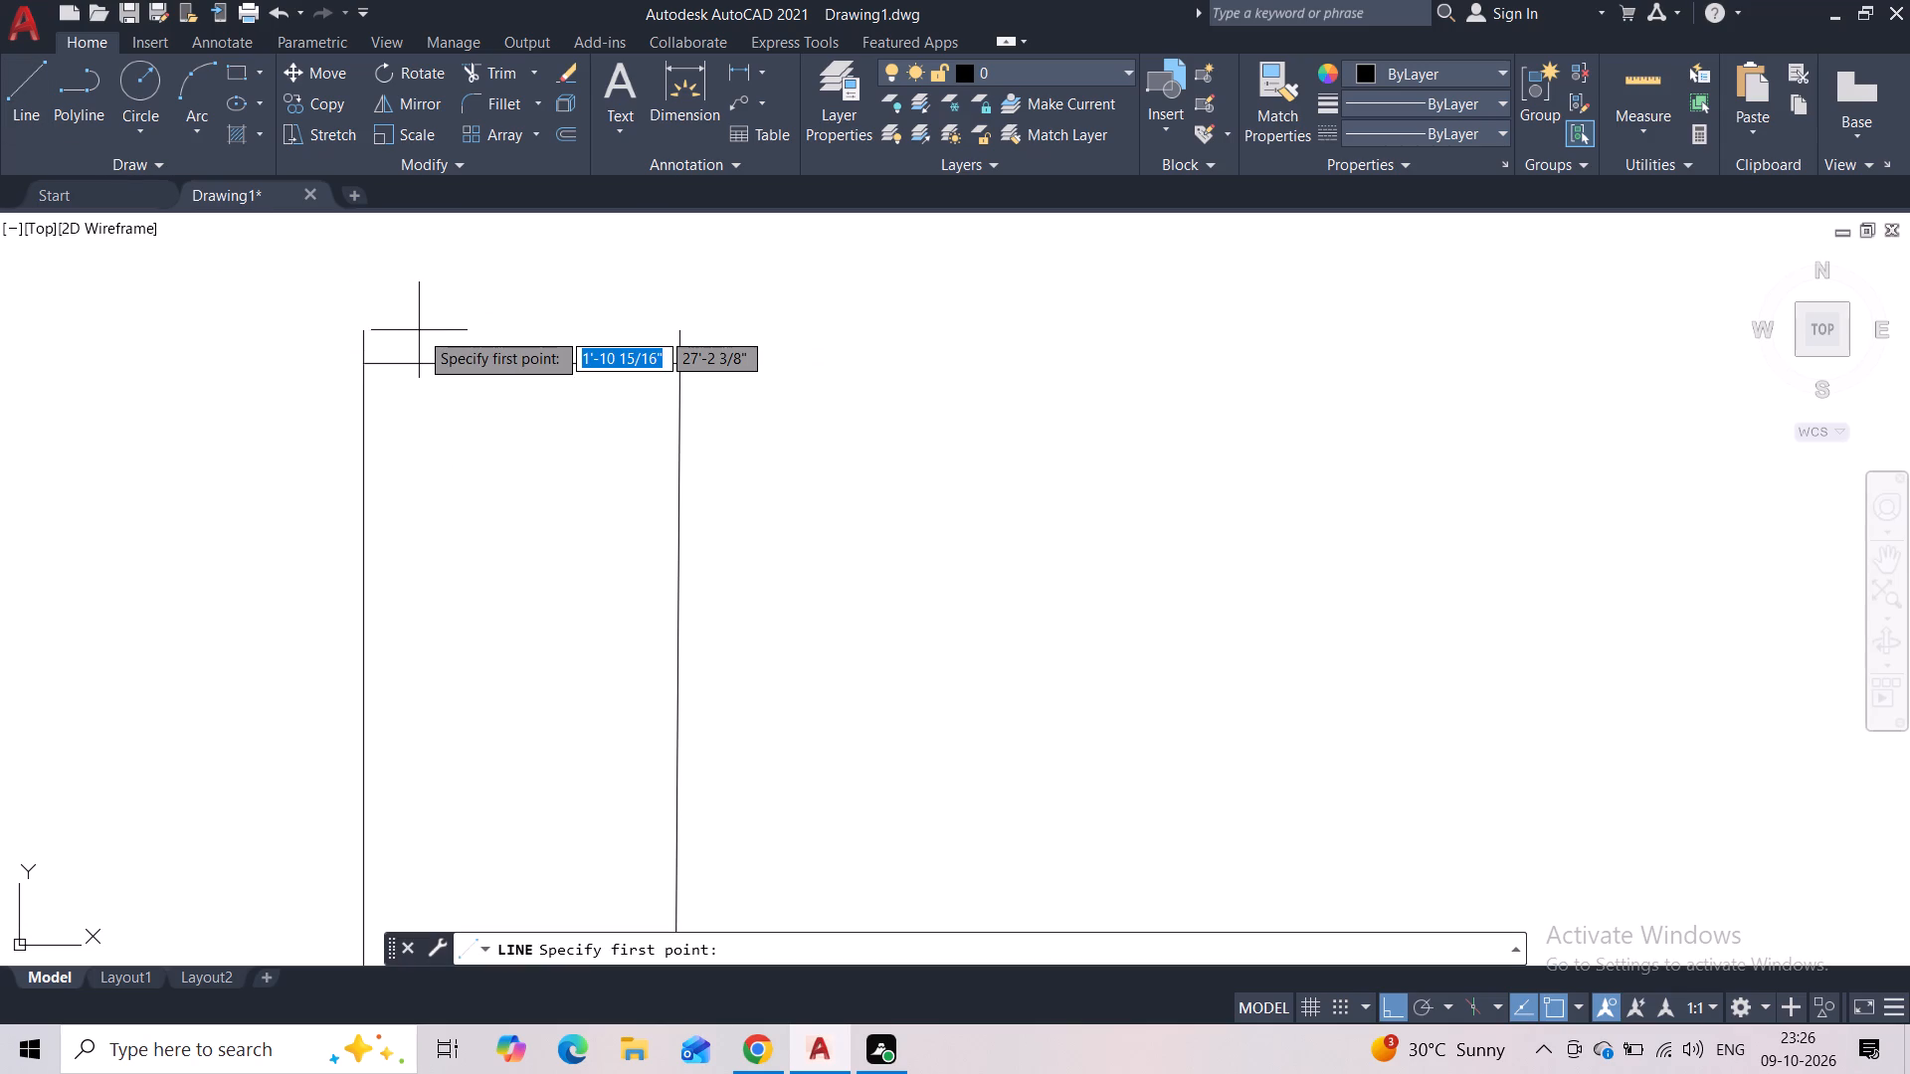
pyautogui.press('Escape')
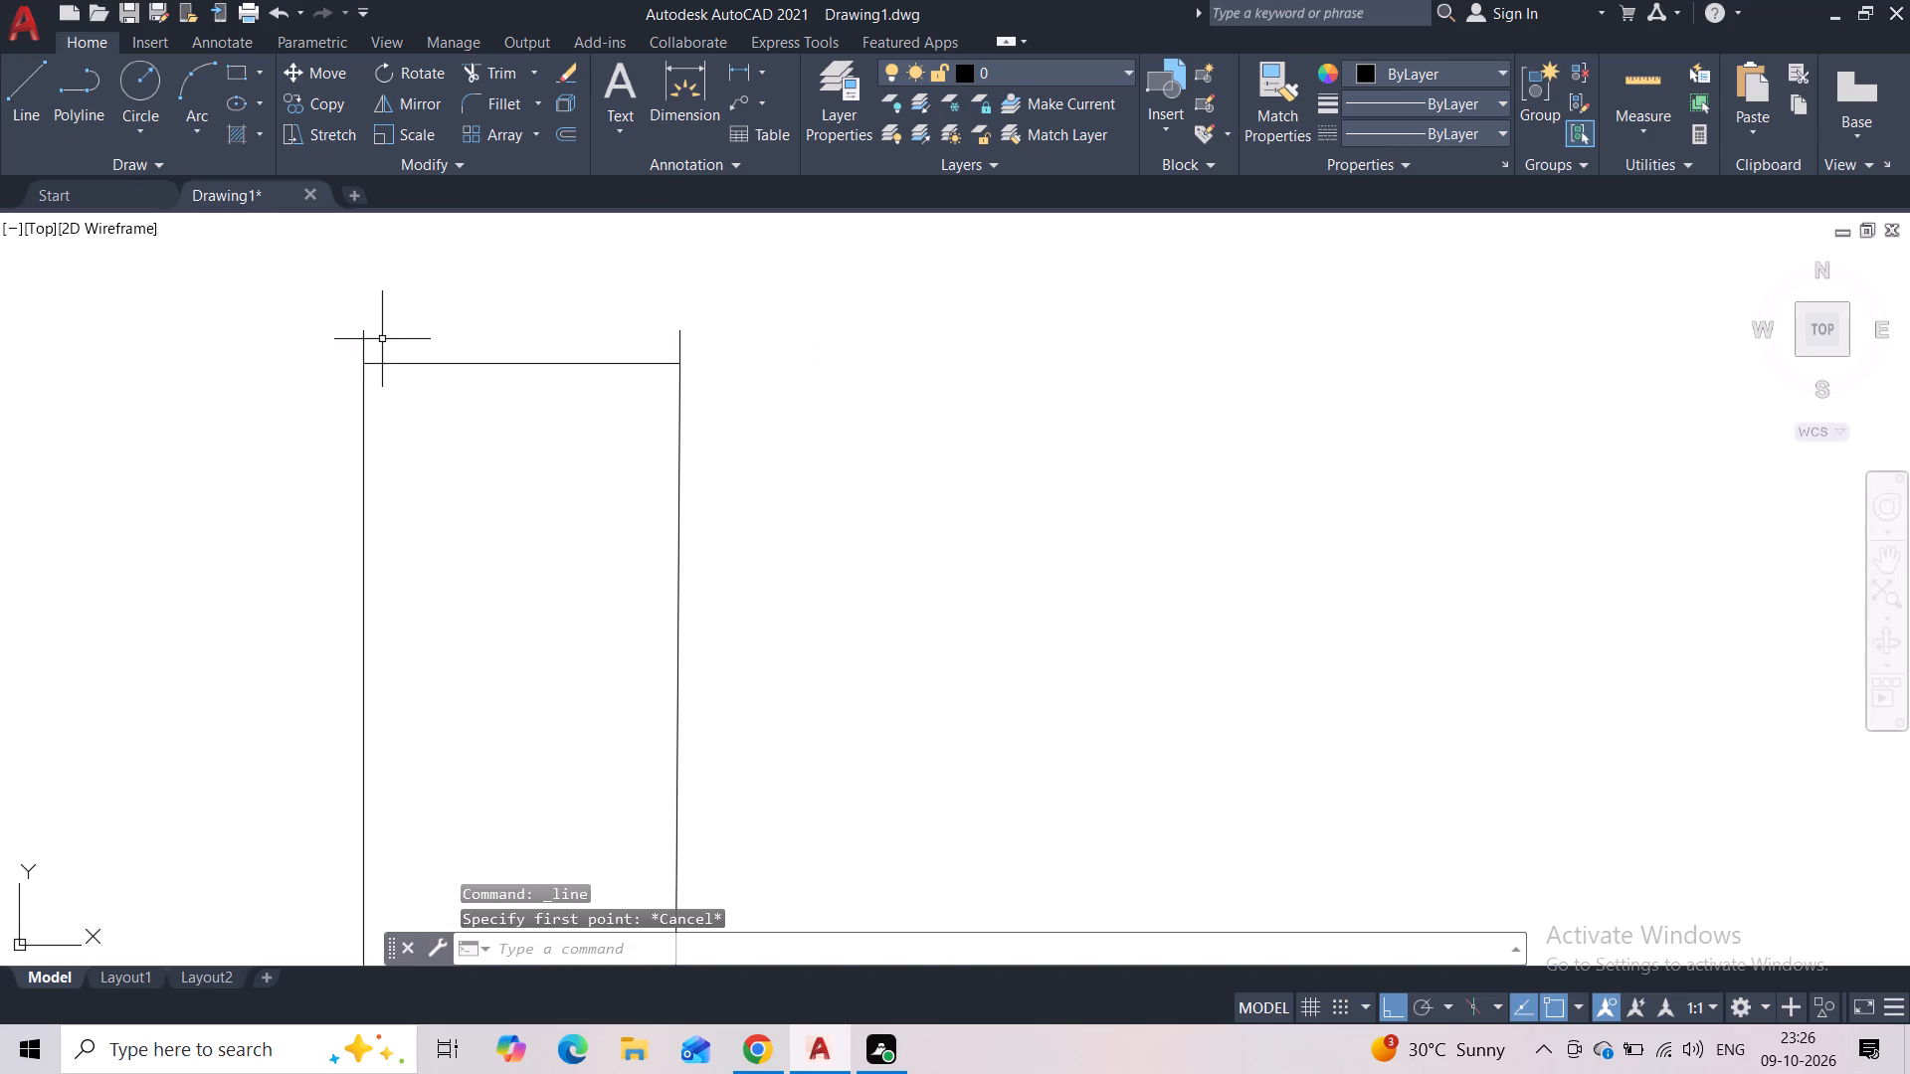
pyautogui.click(381, 337)
pyautogui.click(324, 339)
pyautogui.press('Delete')
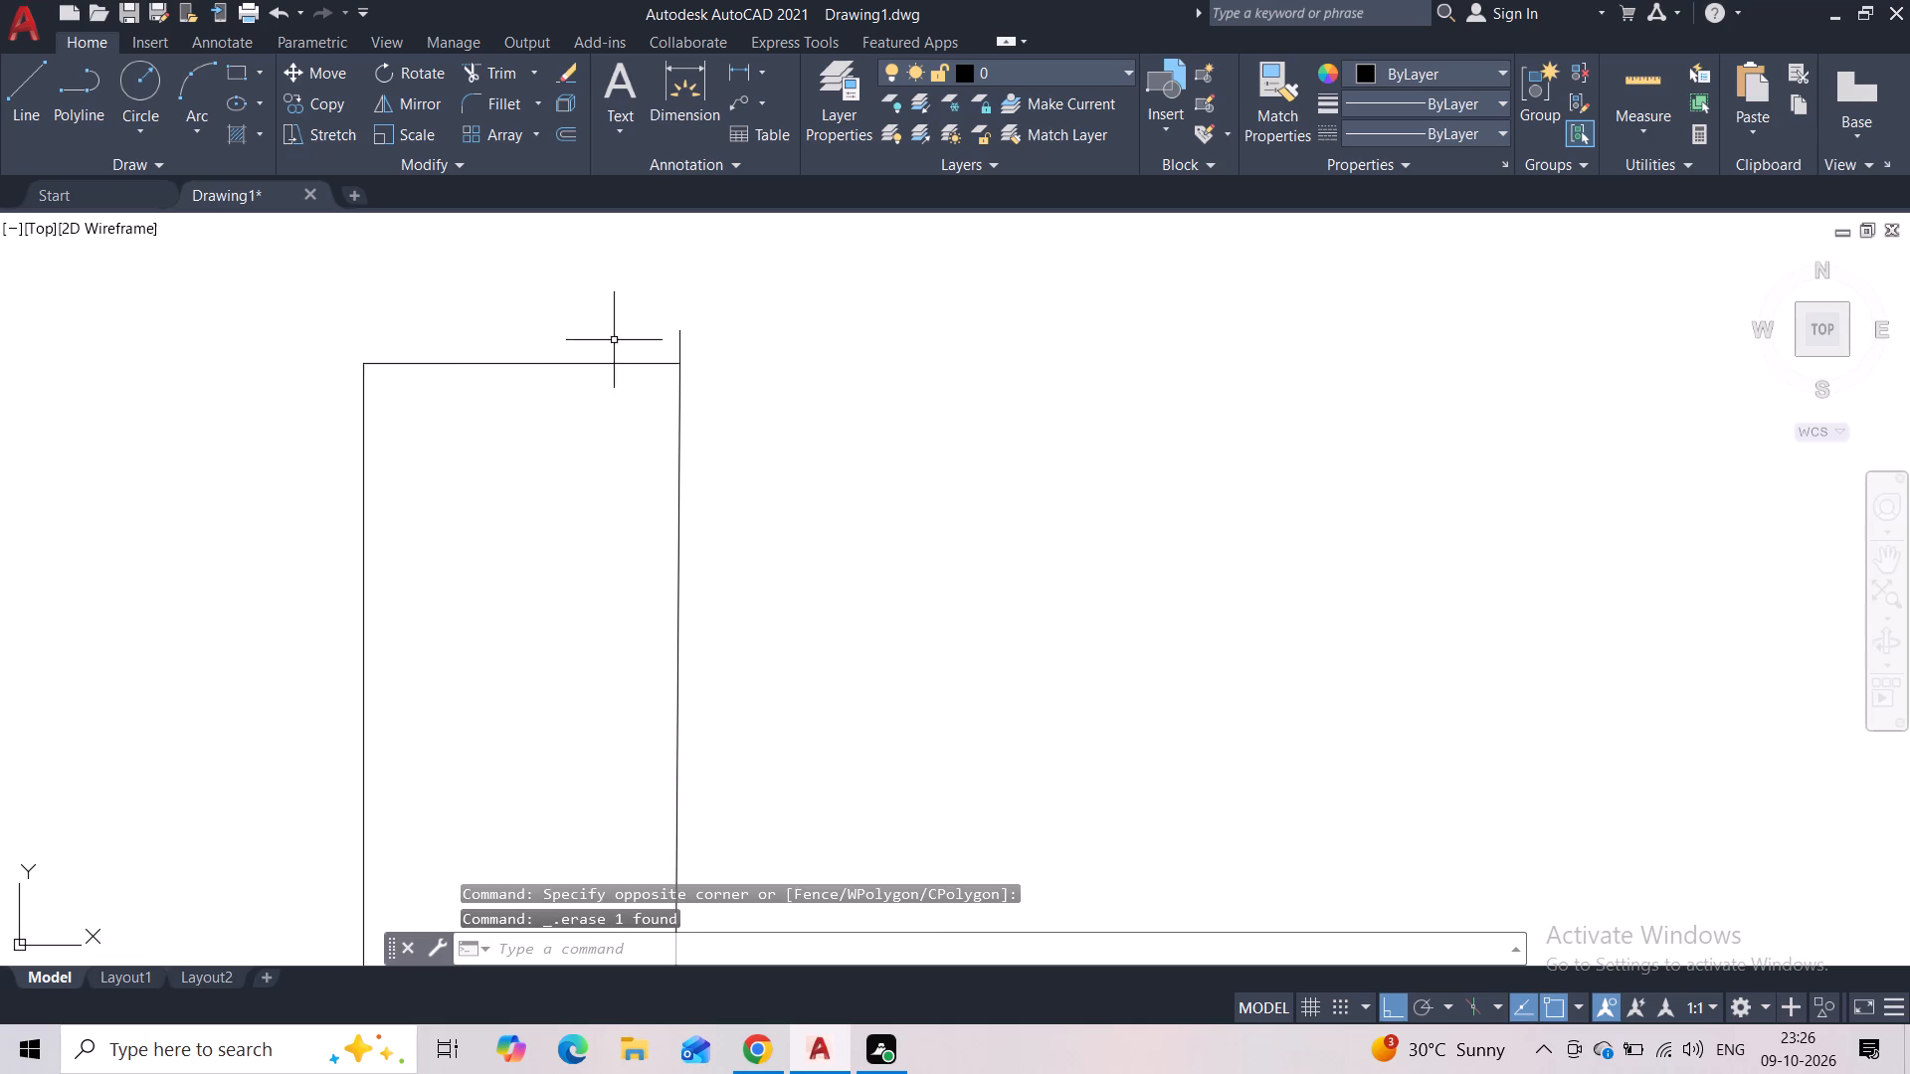
pyautogui.click(691, 340)
pyautogui.click(668, 350)
pyautogui.press('Delete')
# Draw a 6" high rectangular cap on the upright, from its top-left corner up, across its full width and down to its top-right corner.
pyautogui.click(27, 91)
pyautogui.click(351, 357)
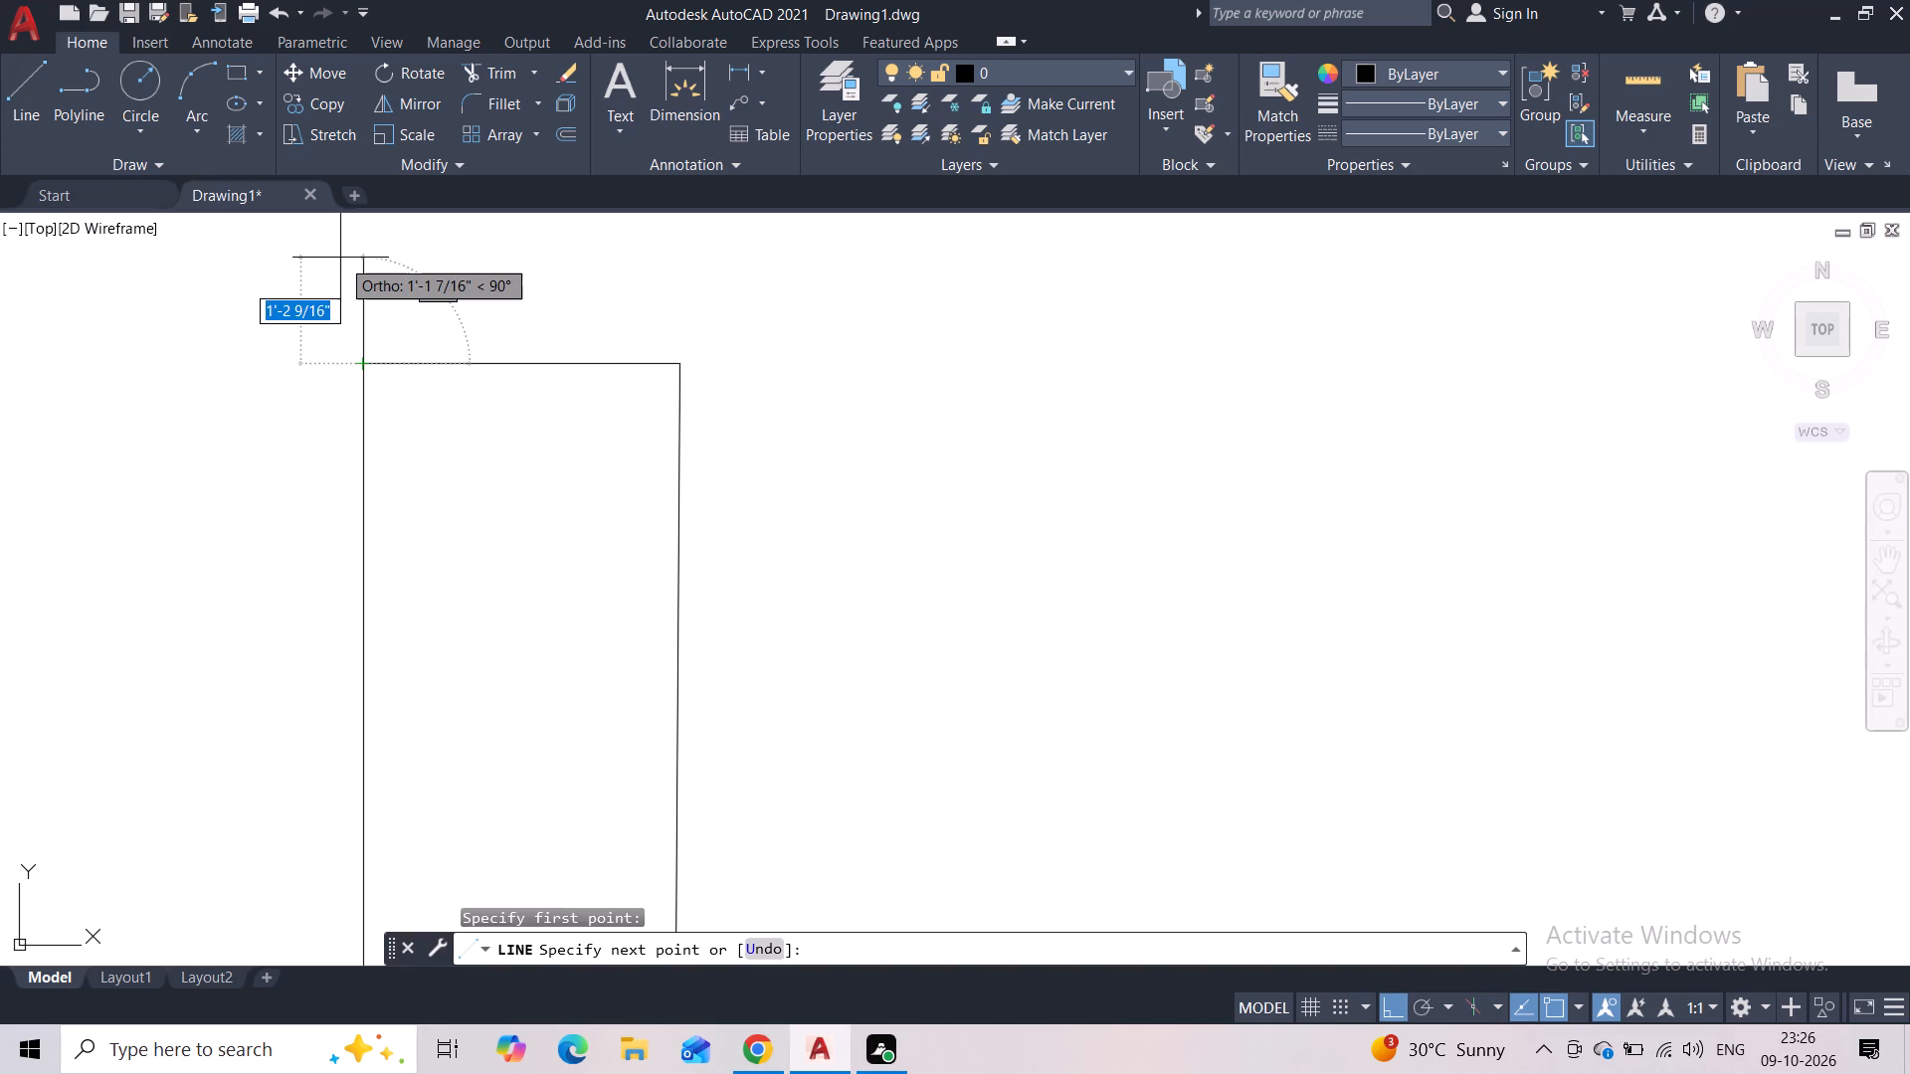
pyautogui.press('3')
pyautogui.press('BackSpace')
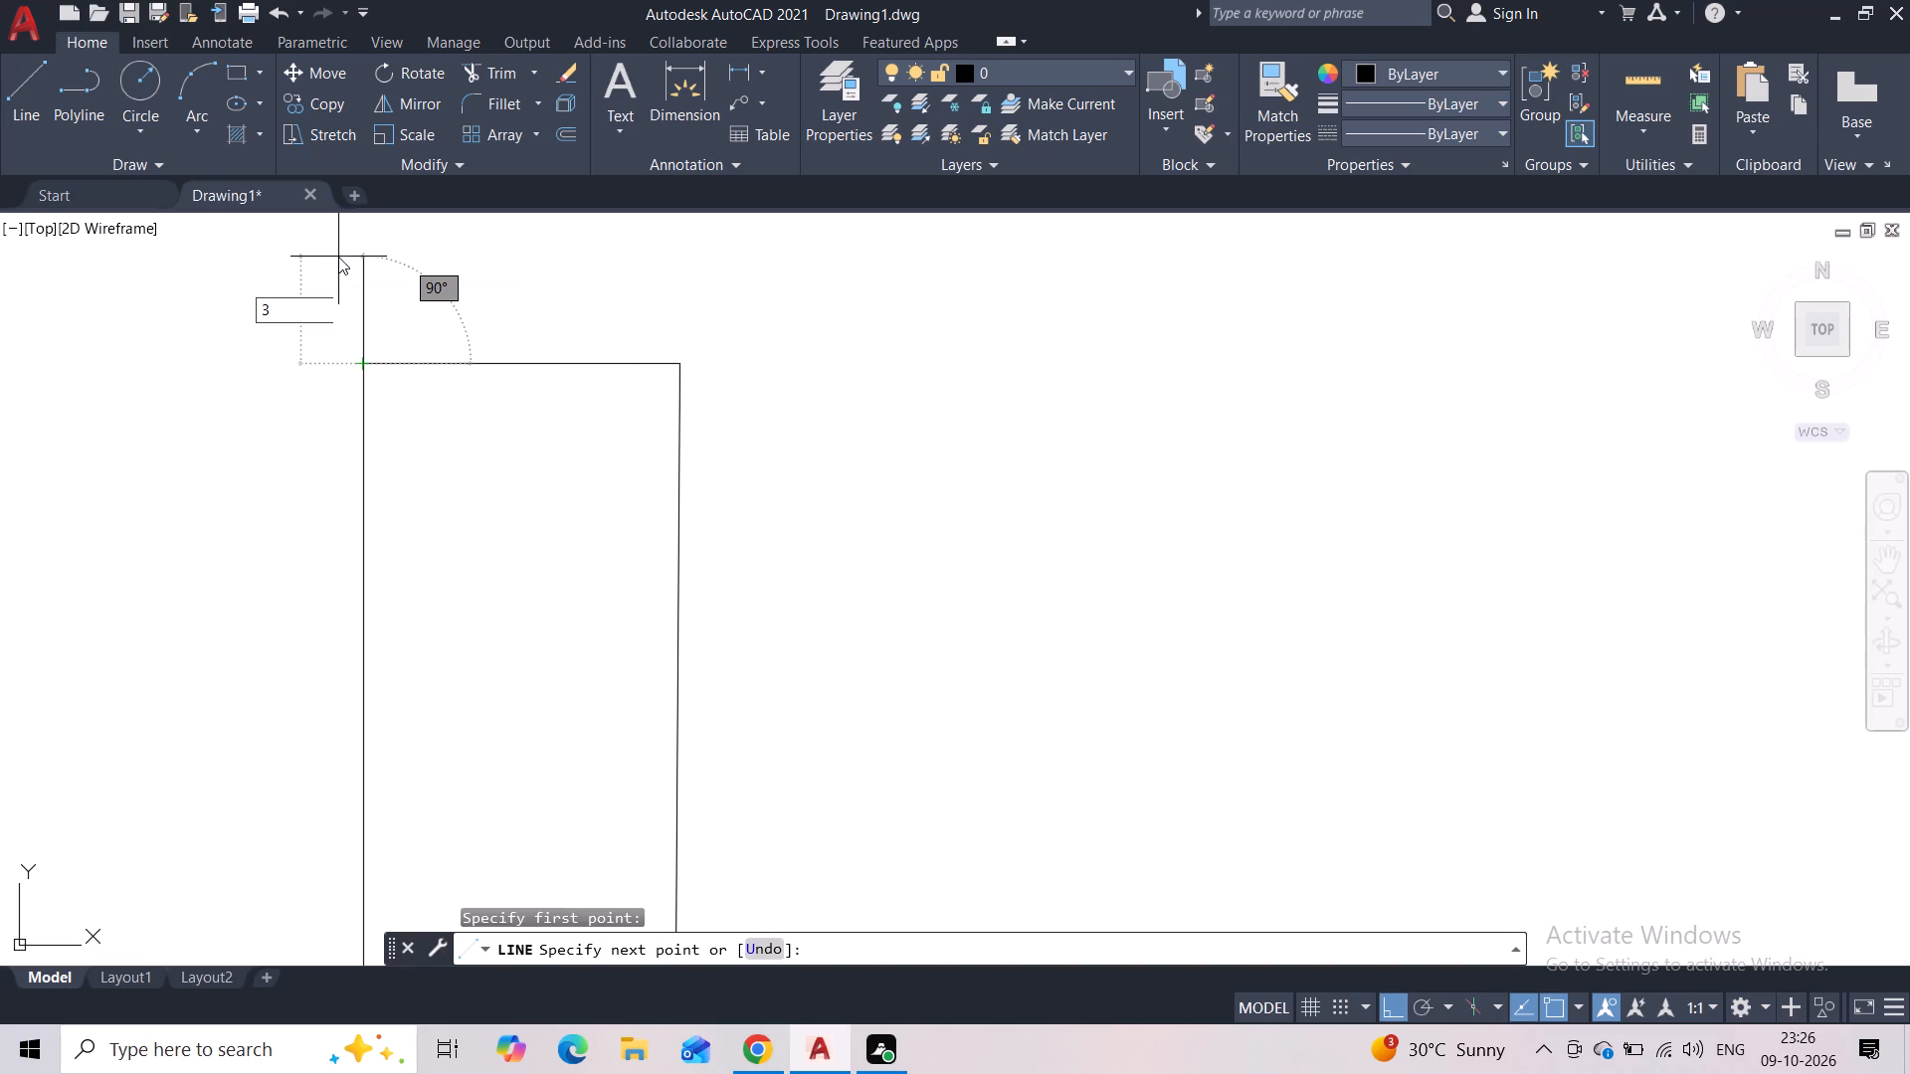
pyautogui.write('6"')
pyautogui.press('Return')
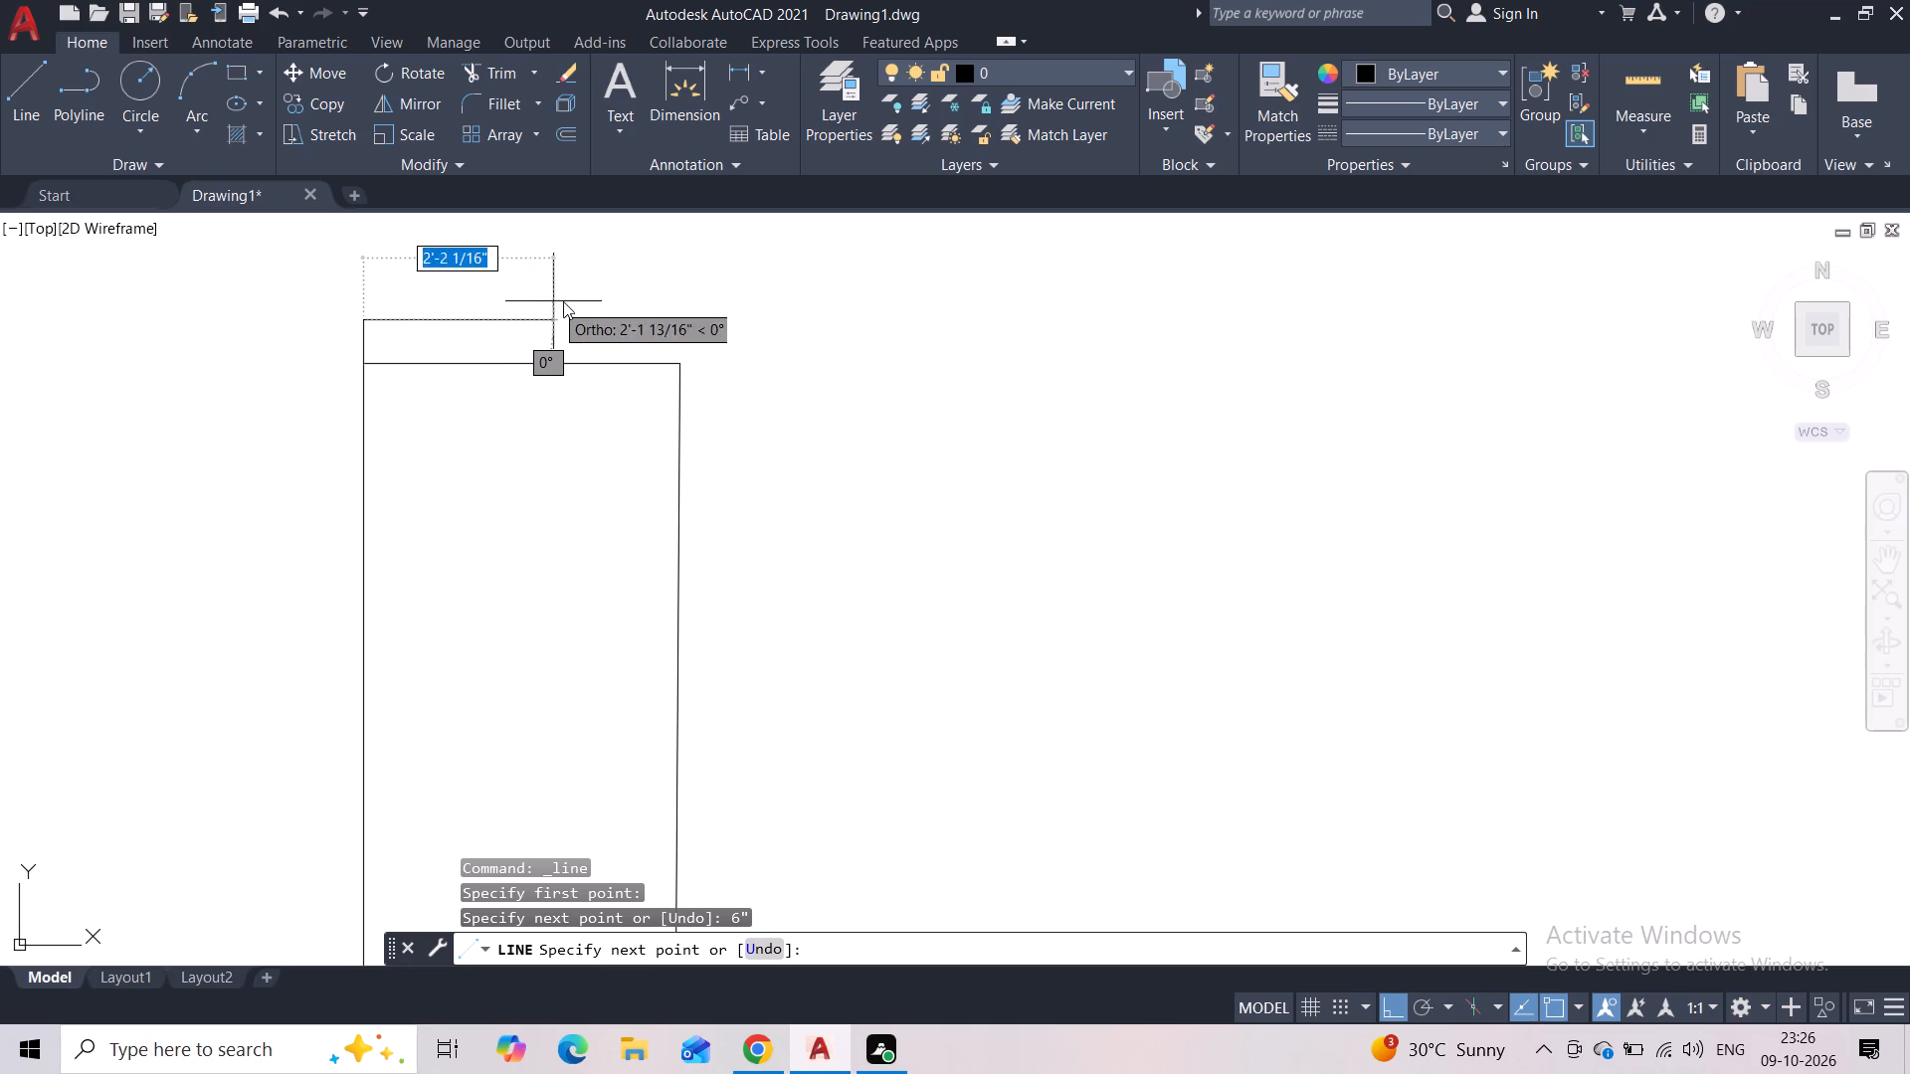
pyautogui.click(680, 327)
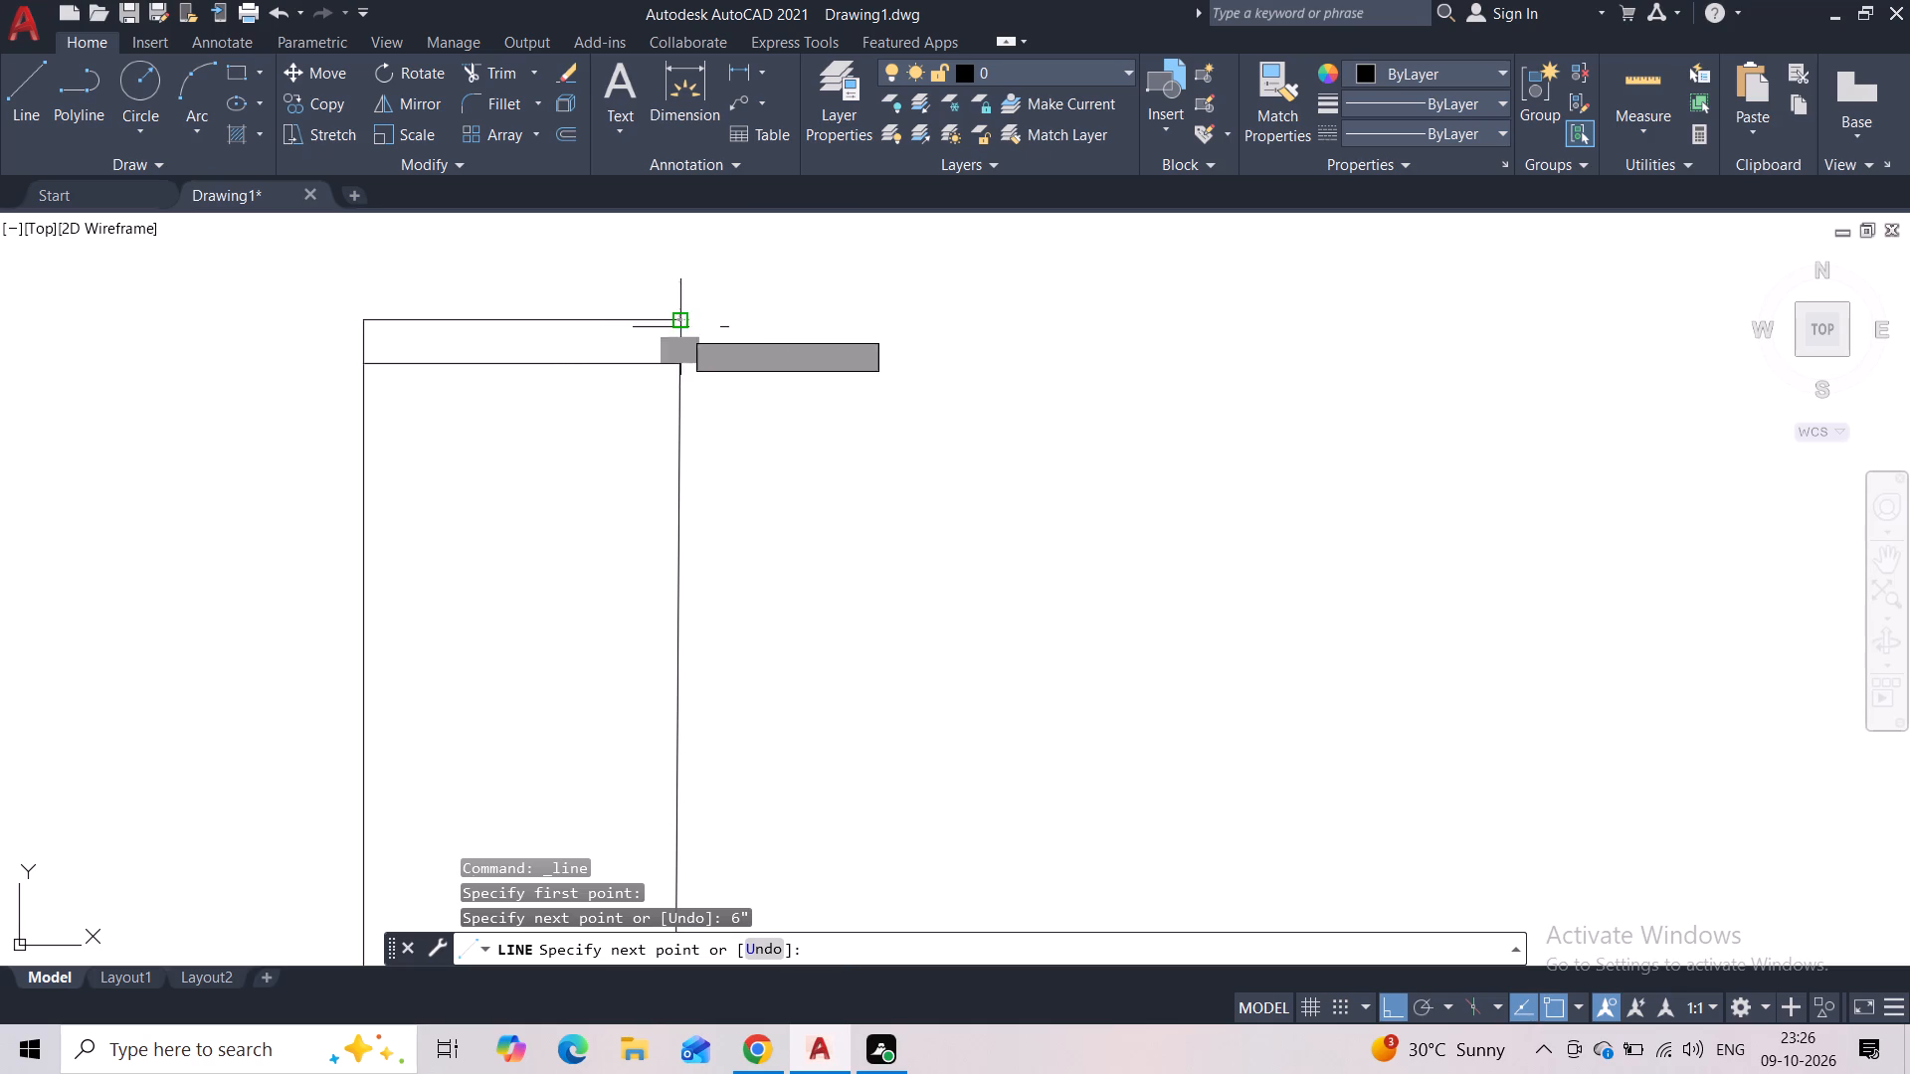
pyautogui.click(678, 354)
pyautogui.press('Escape')
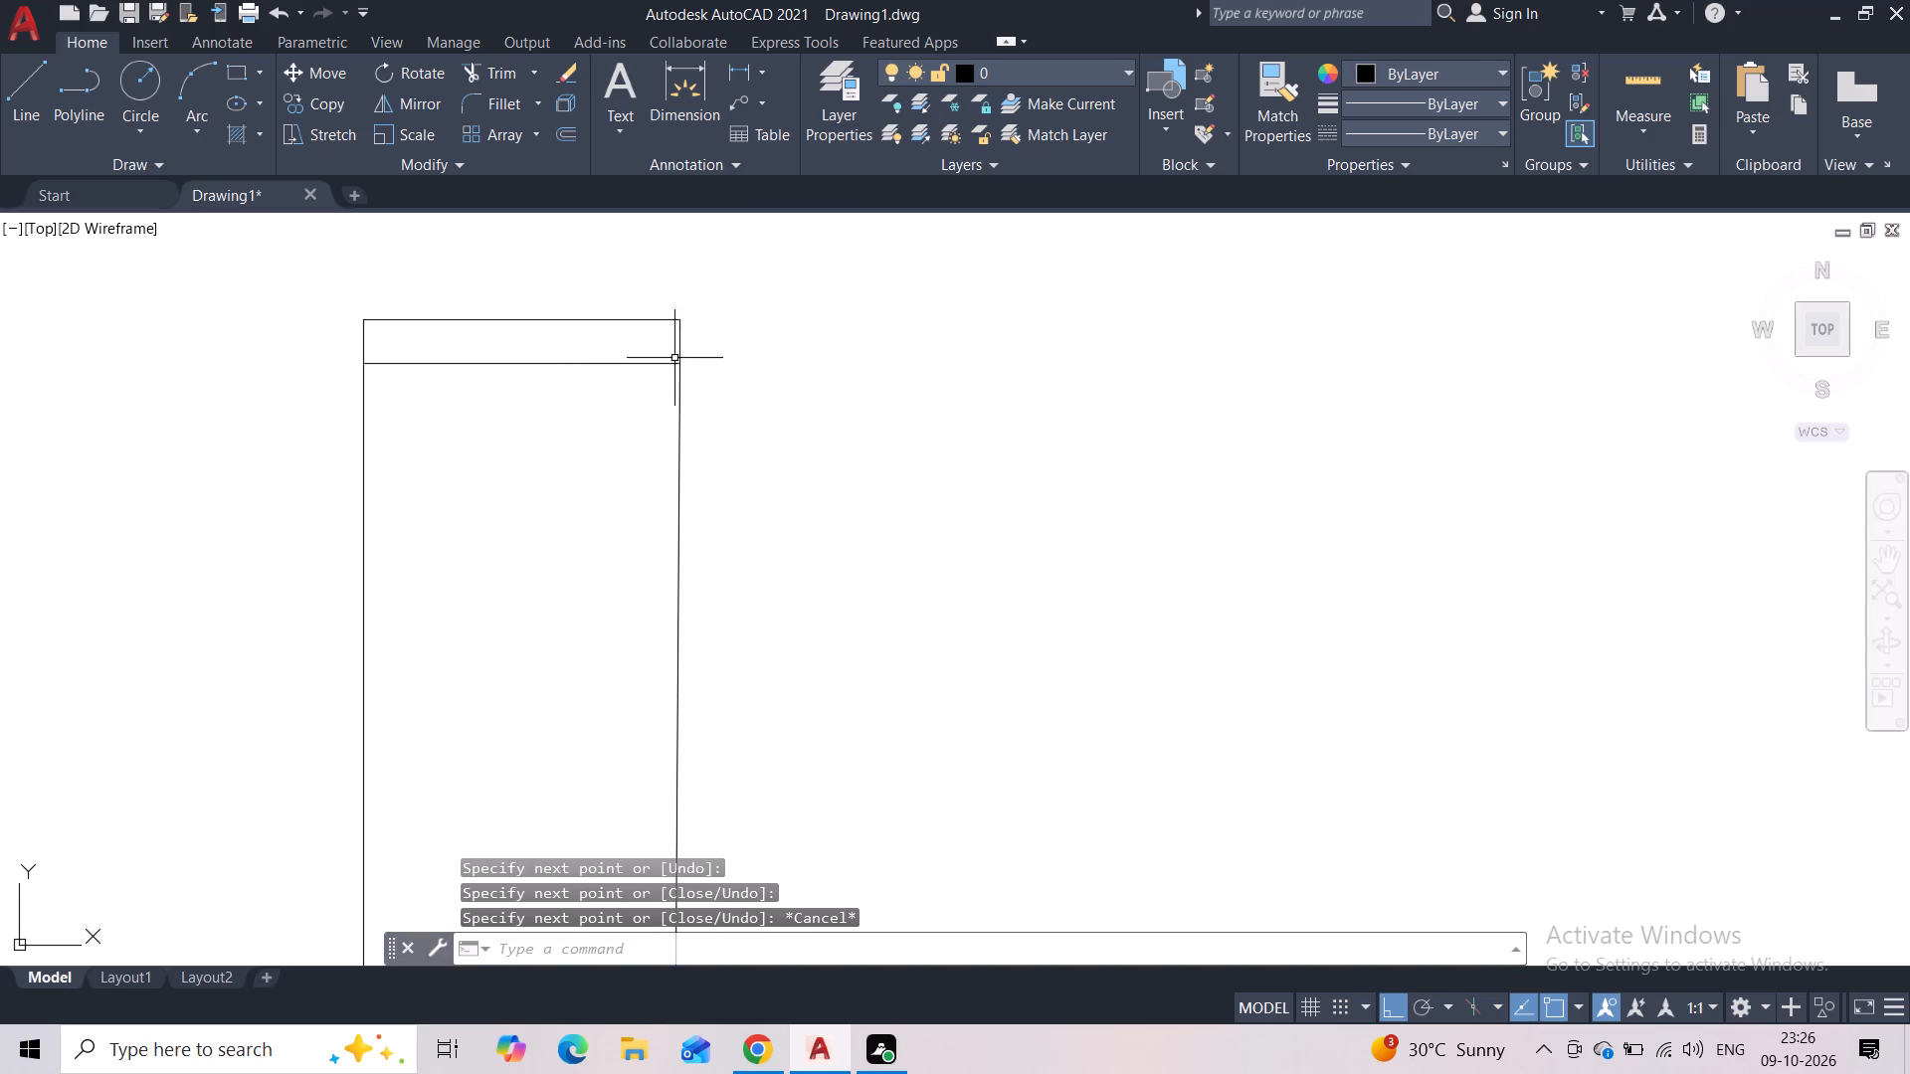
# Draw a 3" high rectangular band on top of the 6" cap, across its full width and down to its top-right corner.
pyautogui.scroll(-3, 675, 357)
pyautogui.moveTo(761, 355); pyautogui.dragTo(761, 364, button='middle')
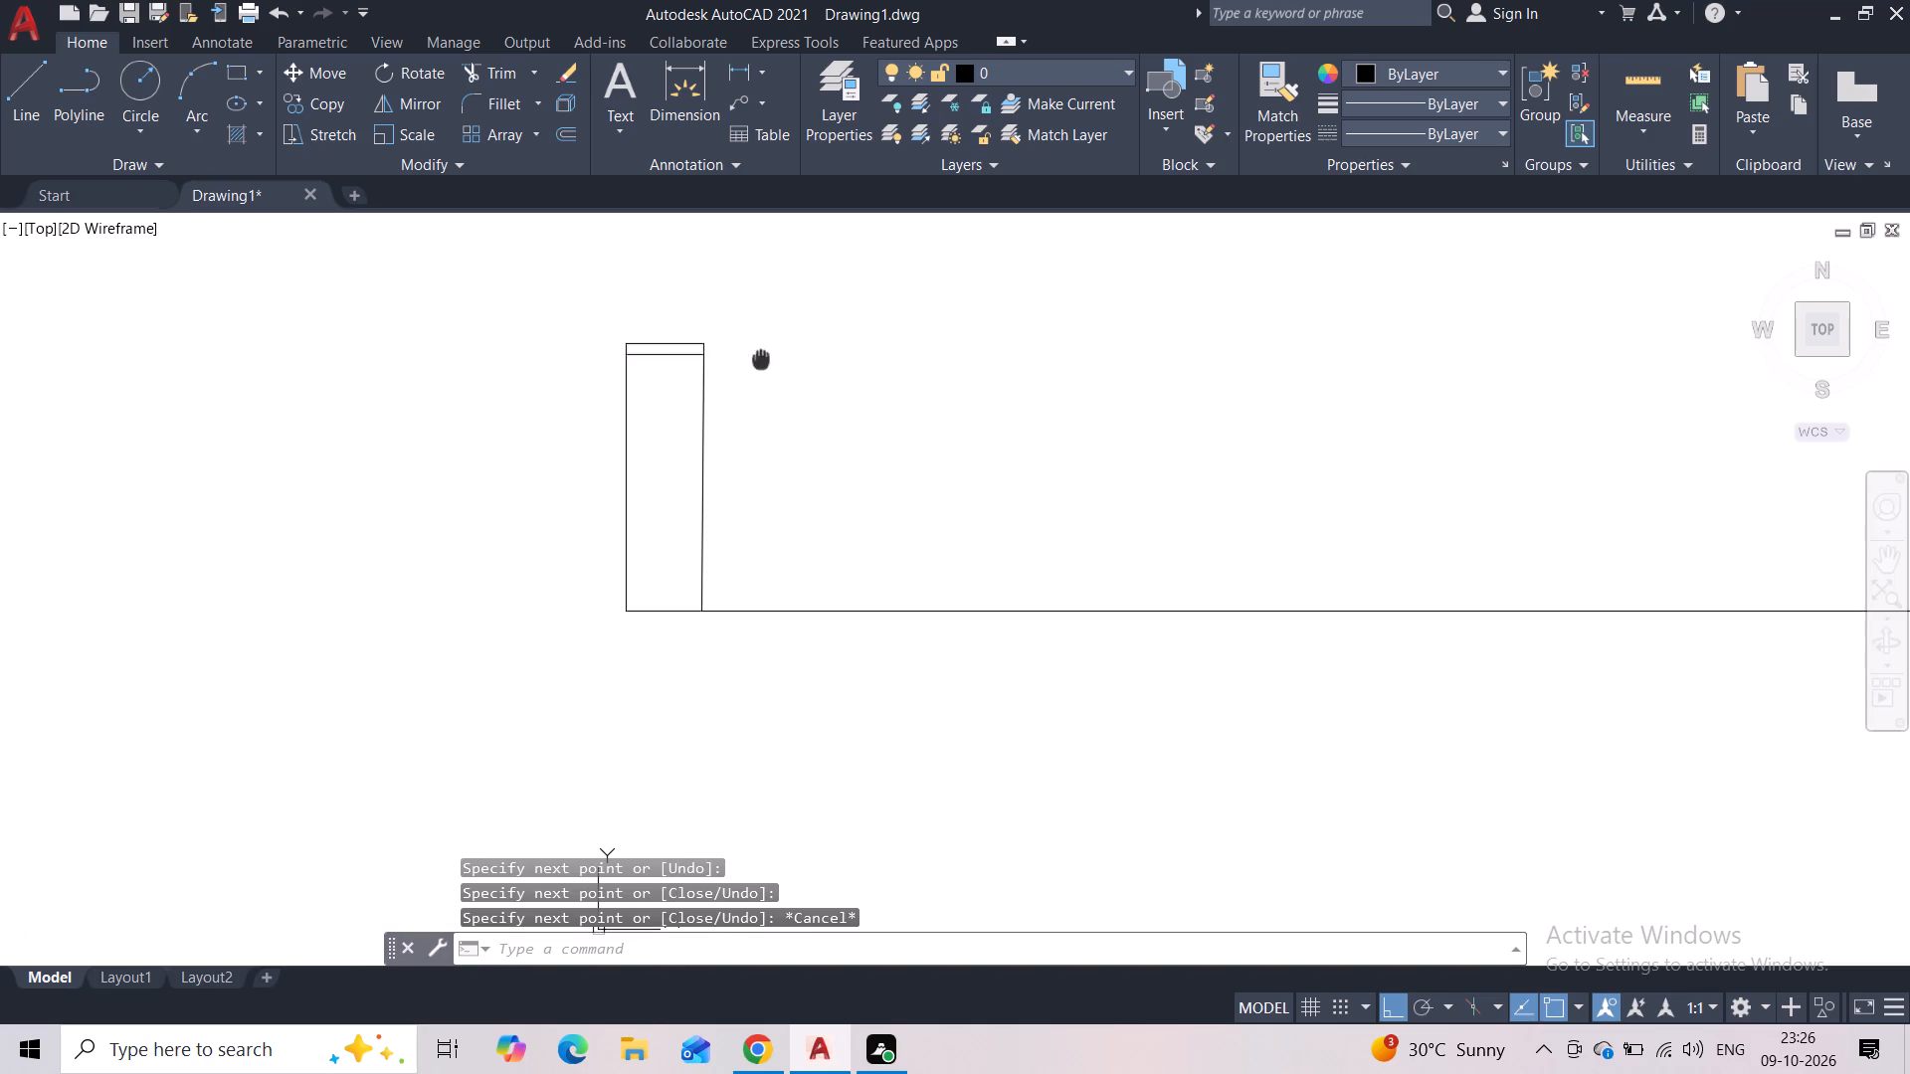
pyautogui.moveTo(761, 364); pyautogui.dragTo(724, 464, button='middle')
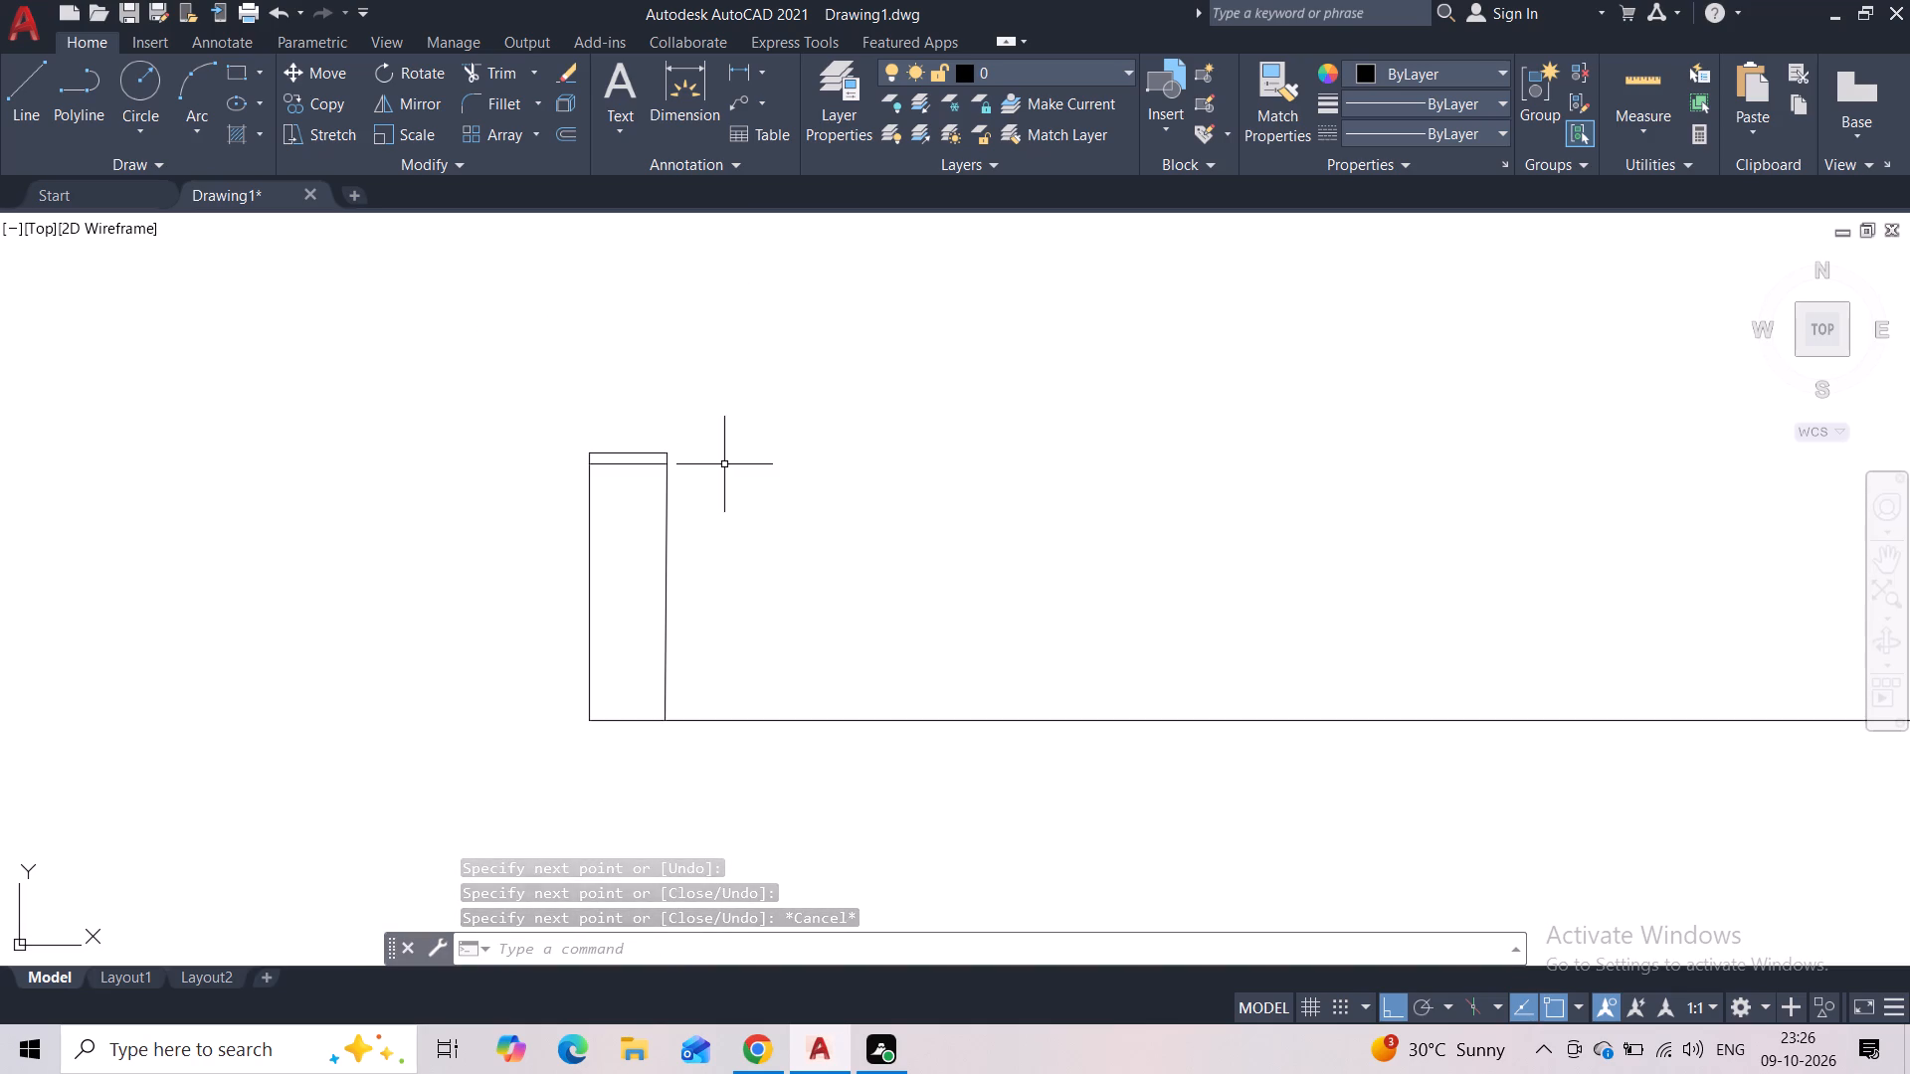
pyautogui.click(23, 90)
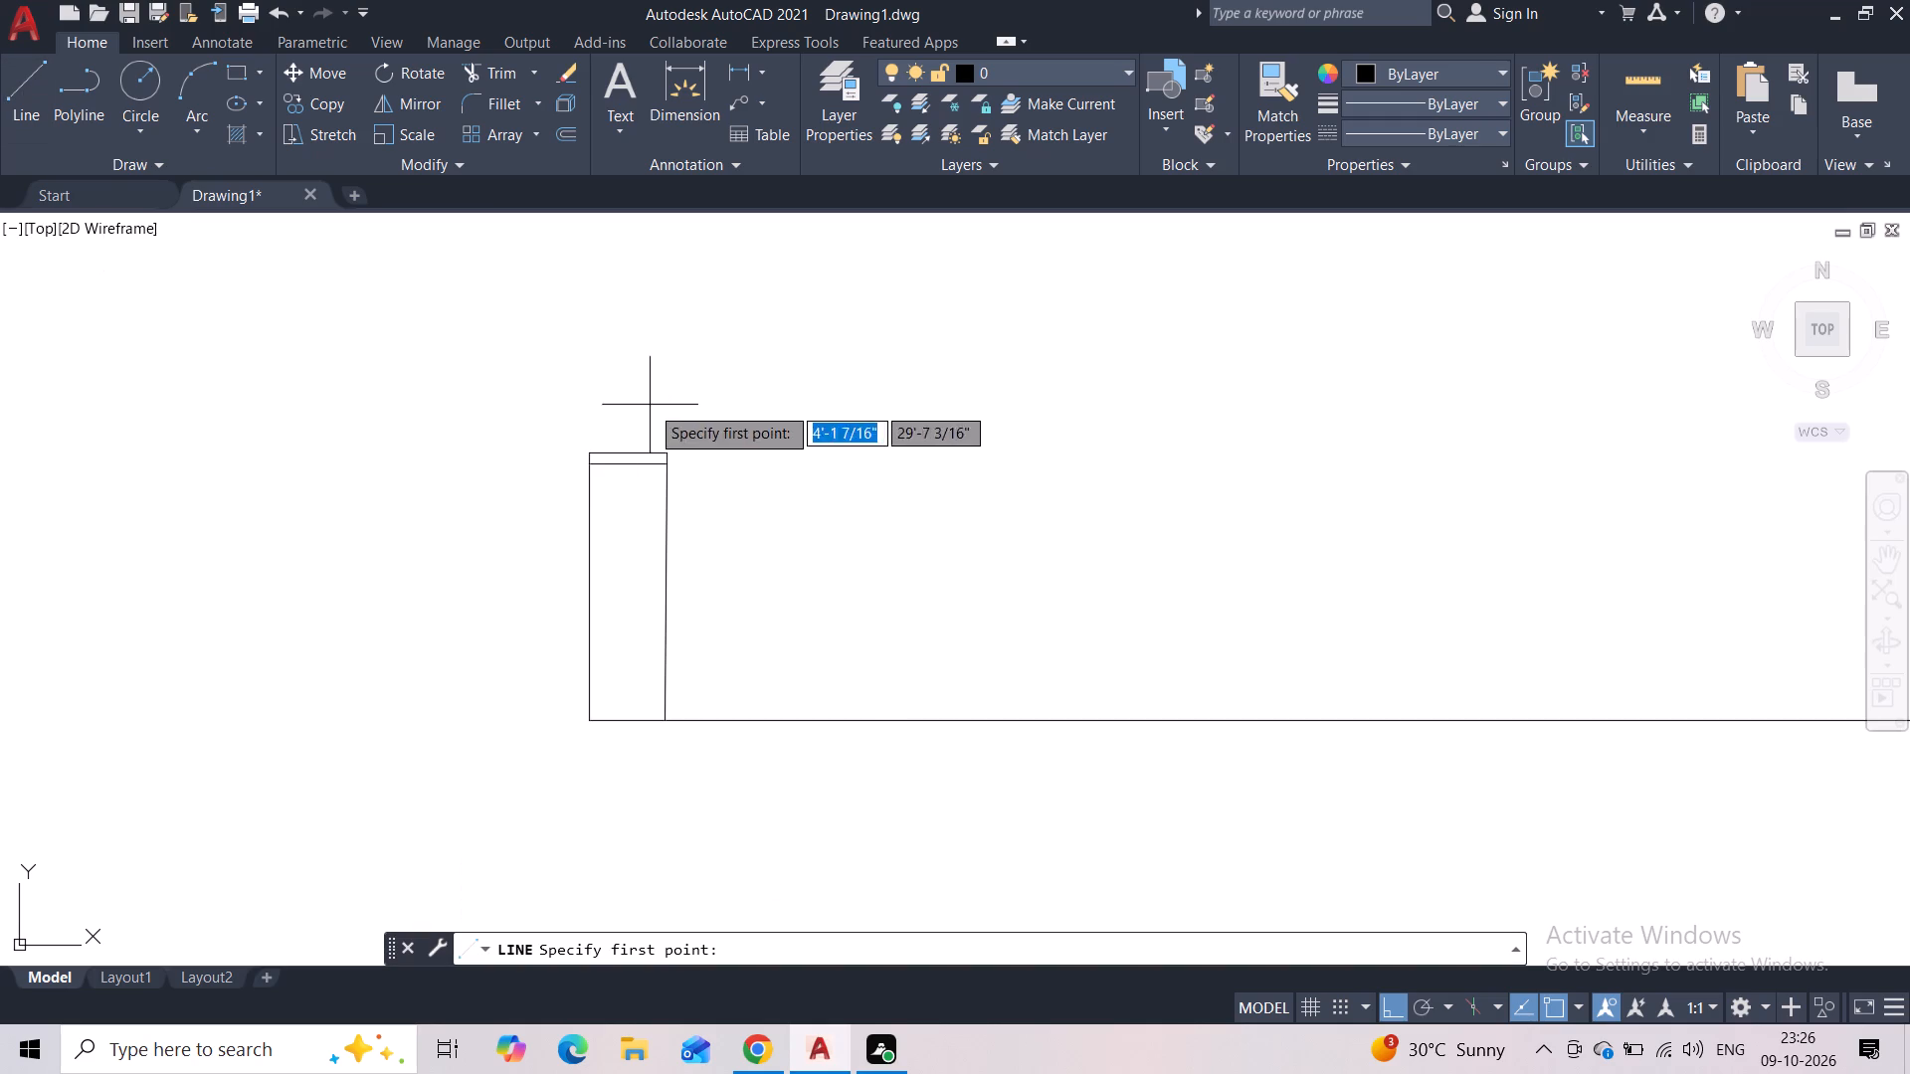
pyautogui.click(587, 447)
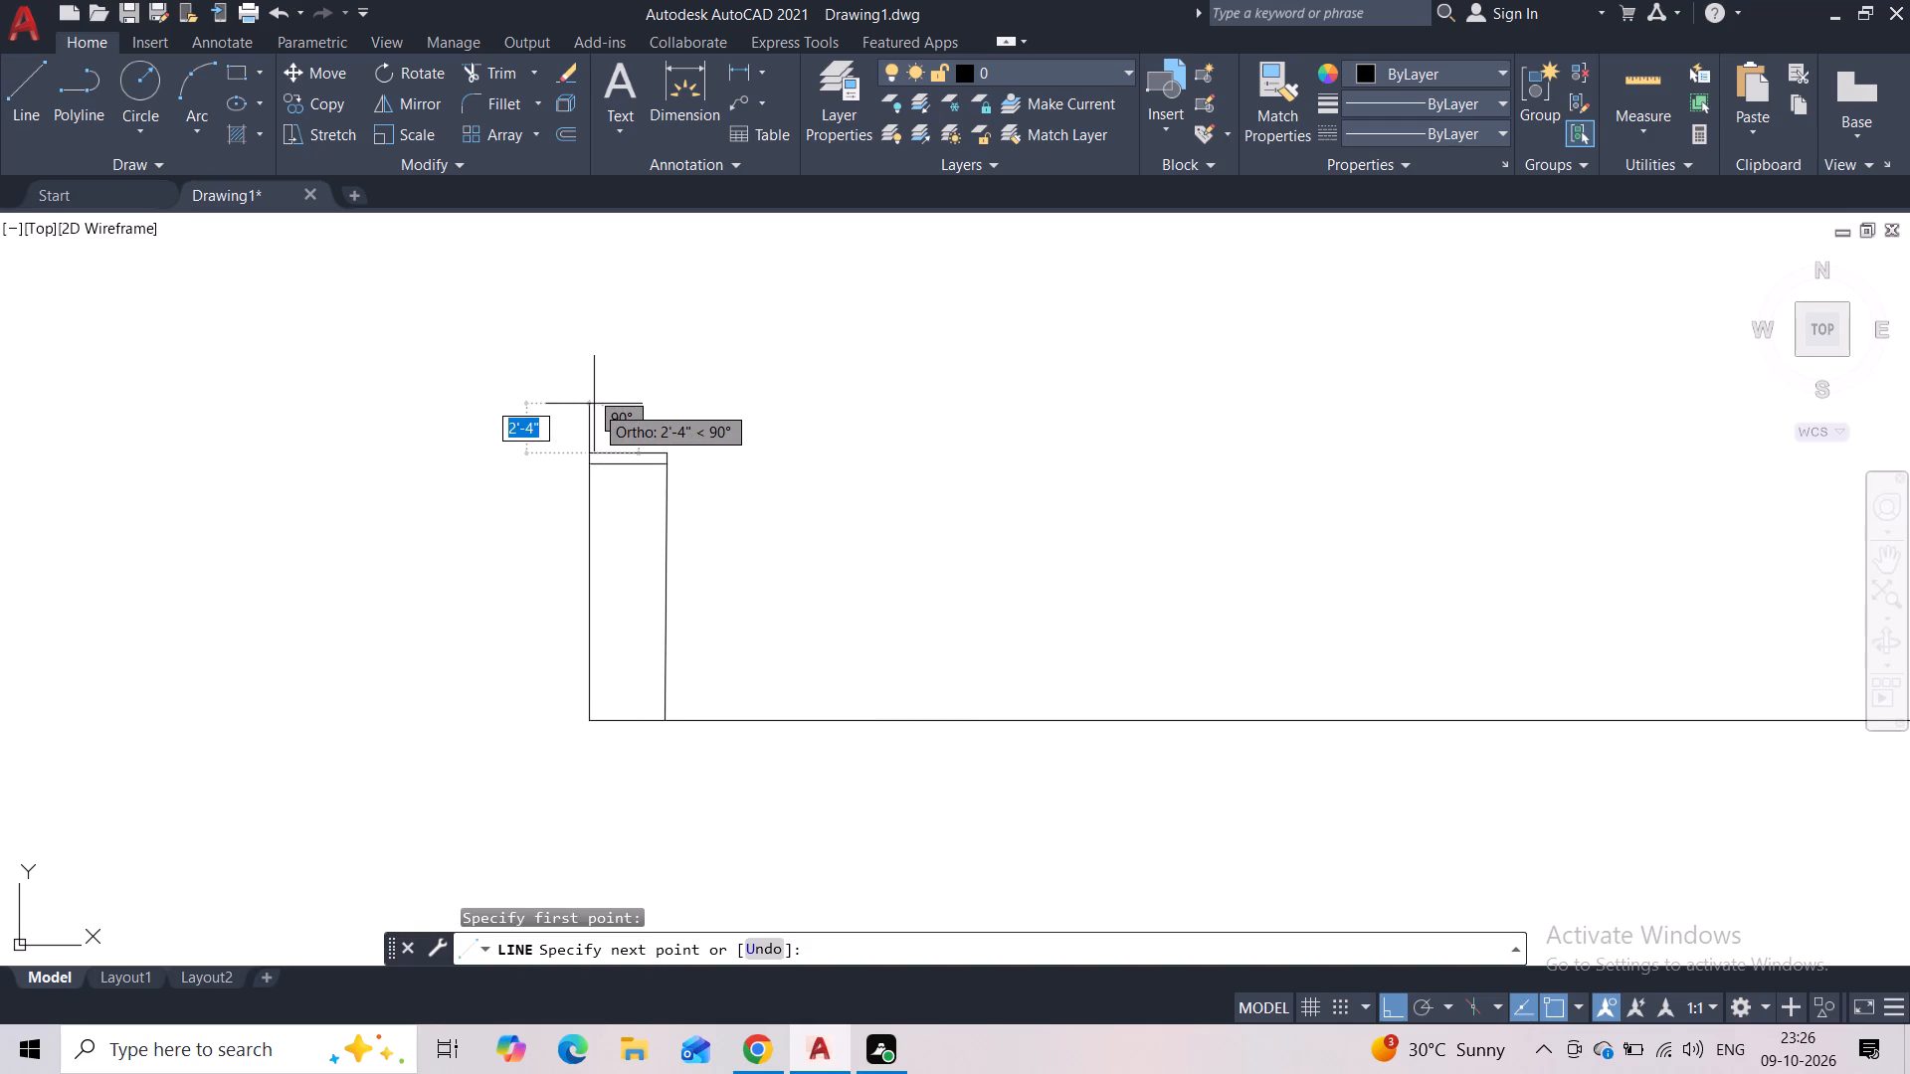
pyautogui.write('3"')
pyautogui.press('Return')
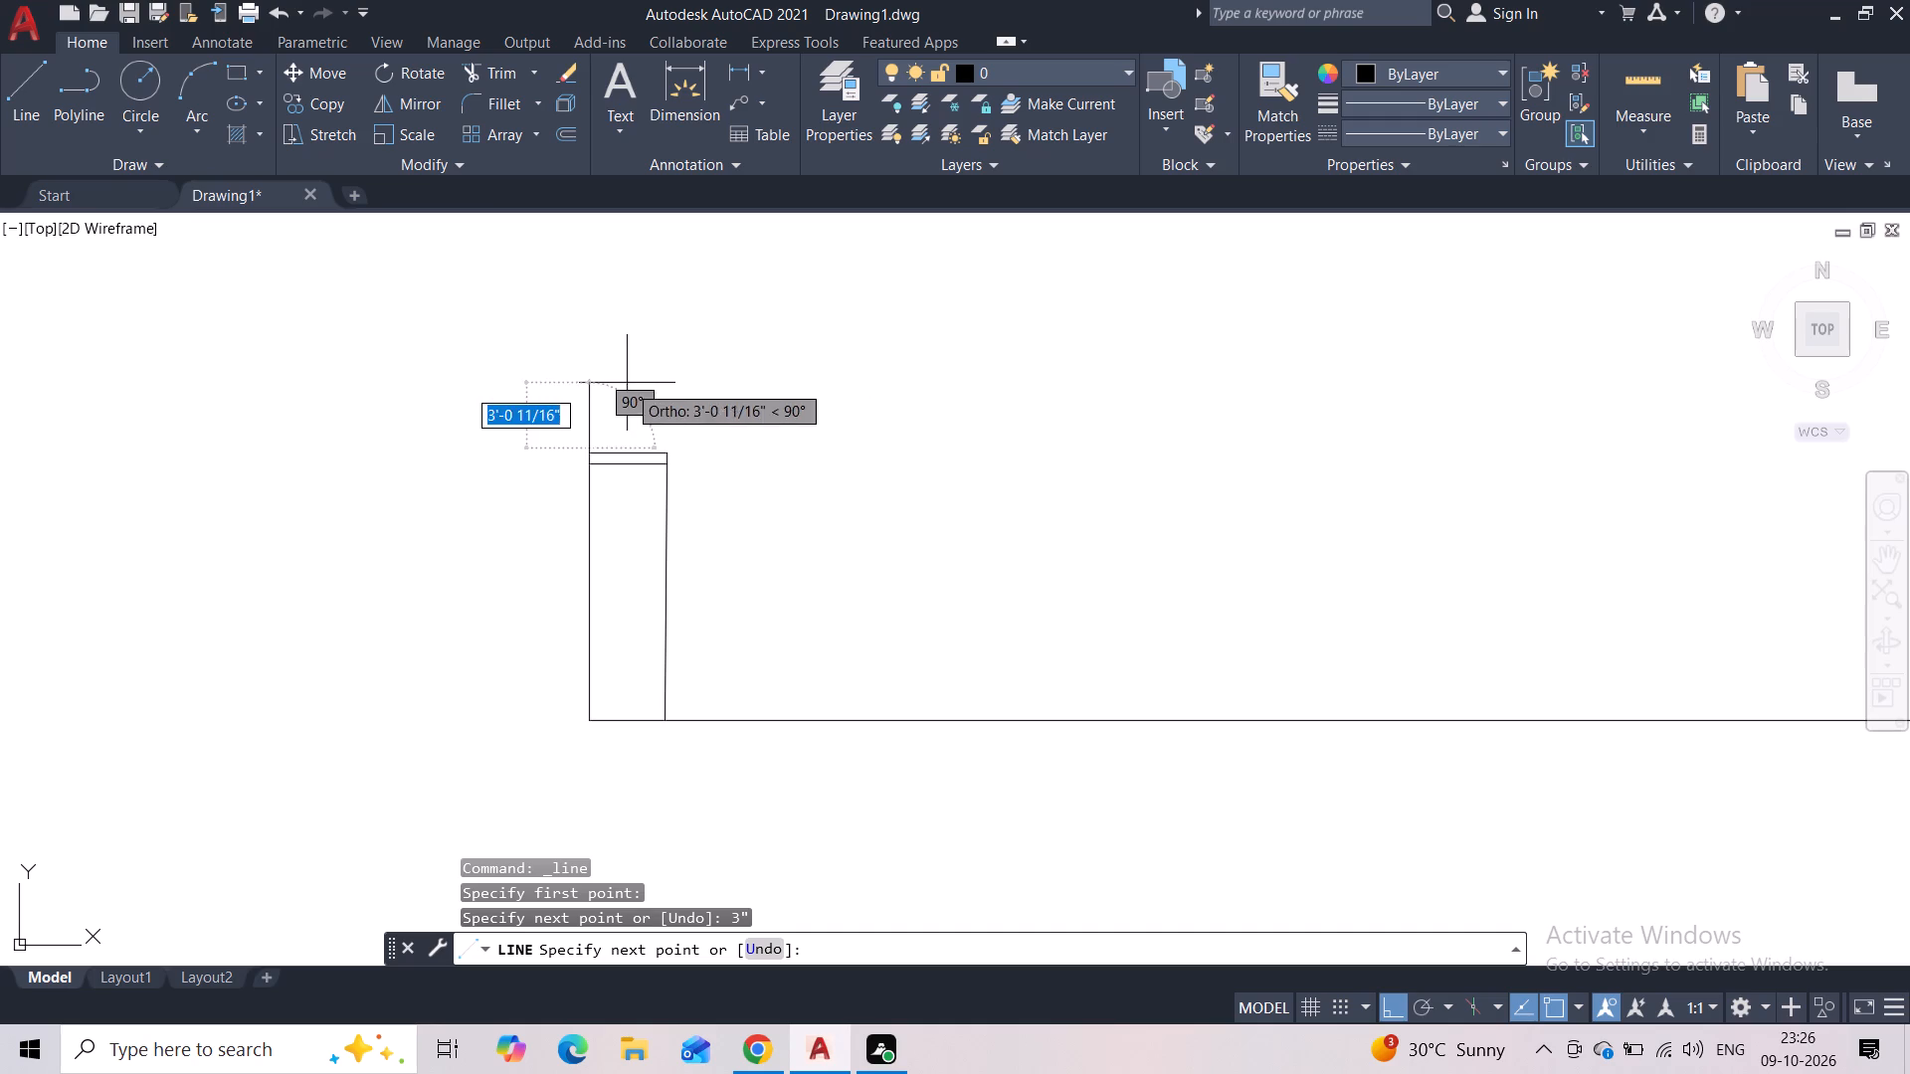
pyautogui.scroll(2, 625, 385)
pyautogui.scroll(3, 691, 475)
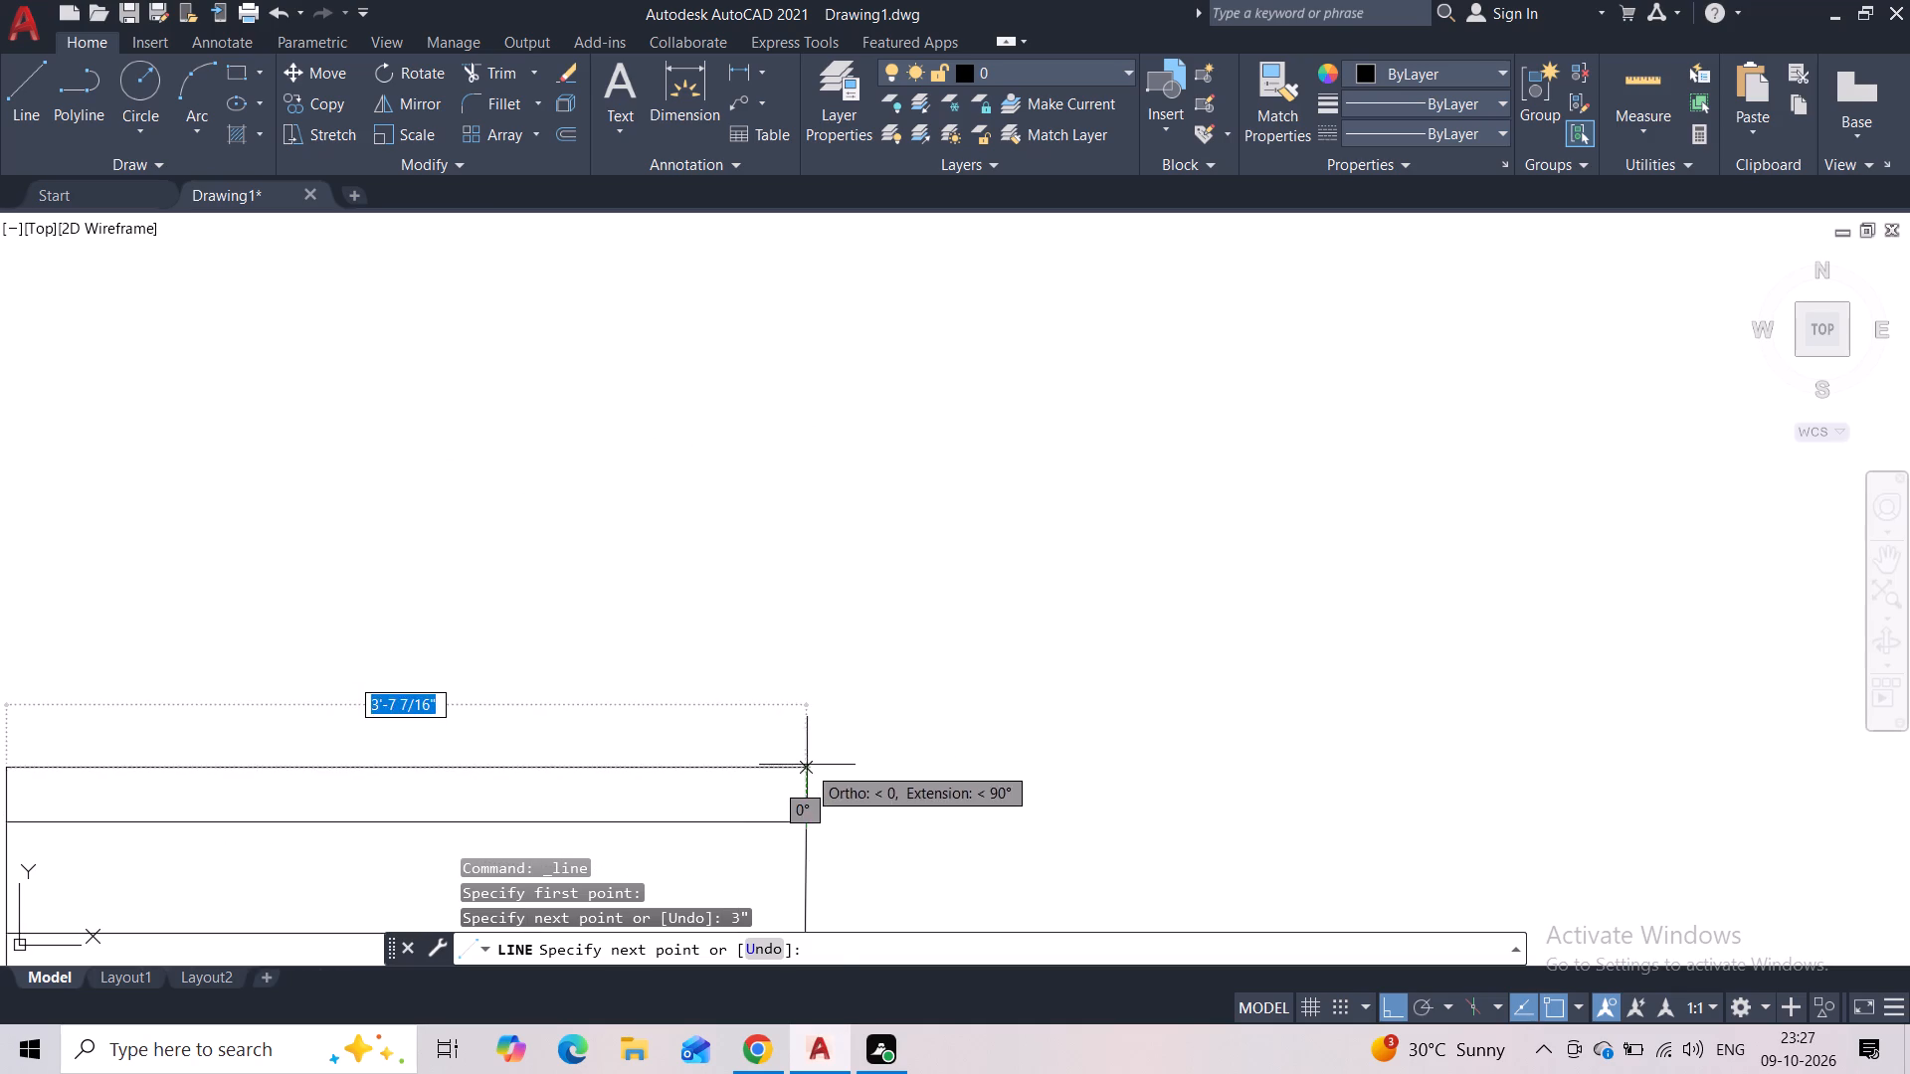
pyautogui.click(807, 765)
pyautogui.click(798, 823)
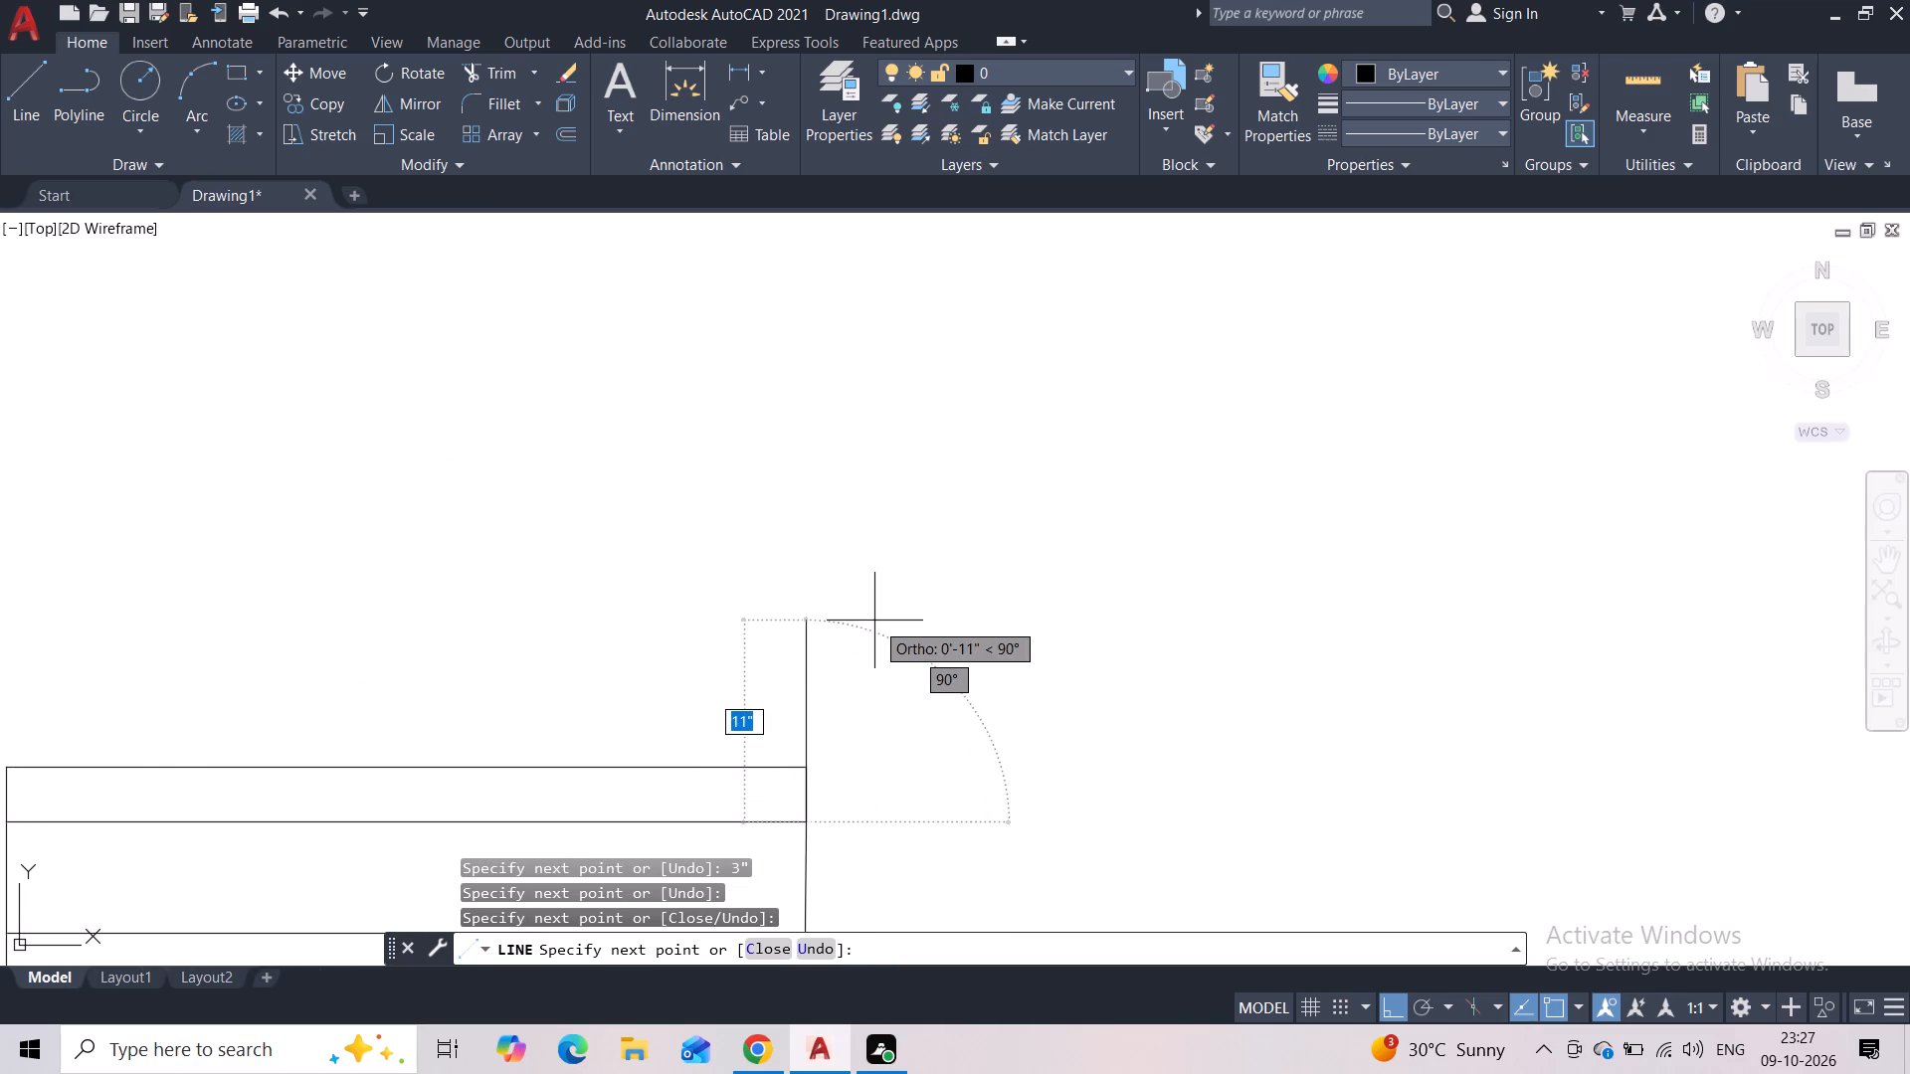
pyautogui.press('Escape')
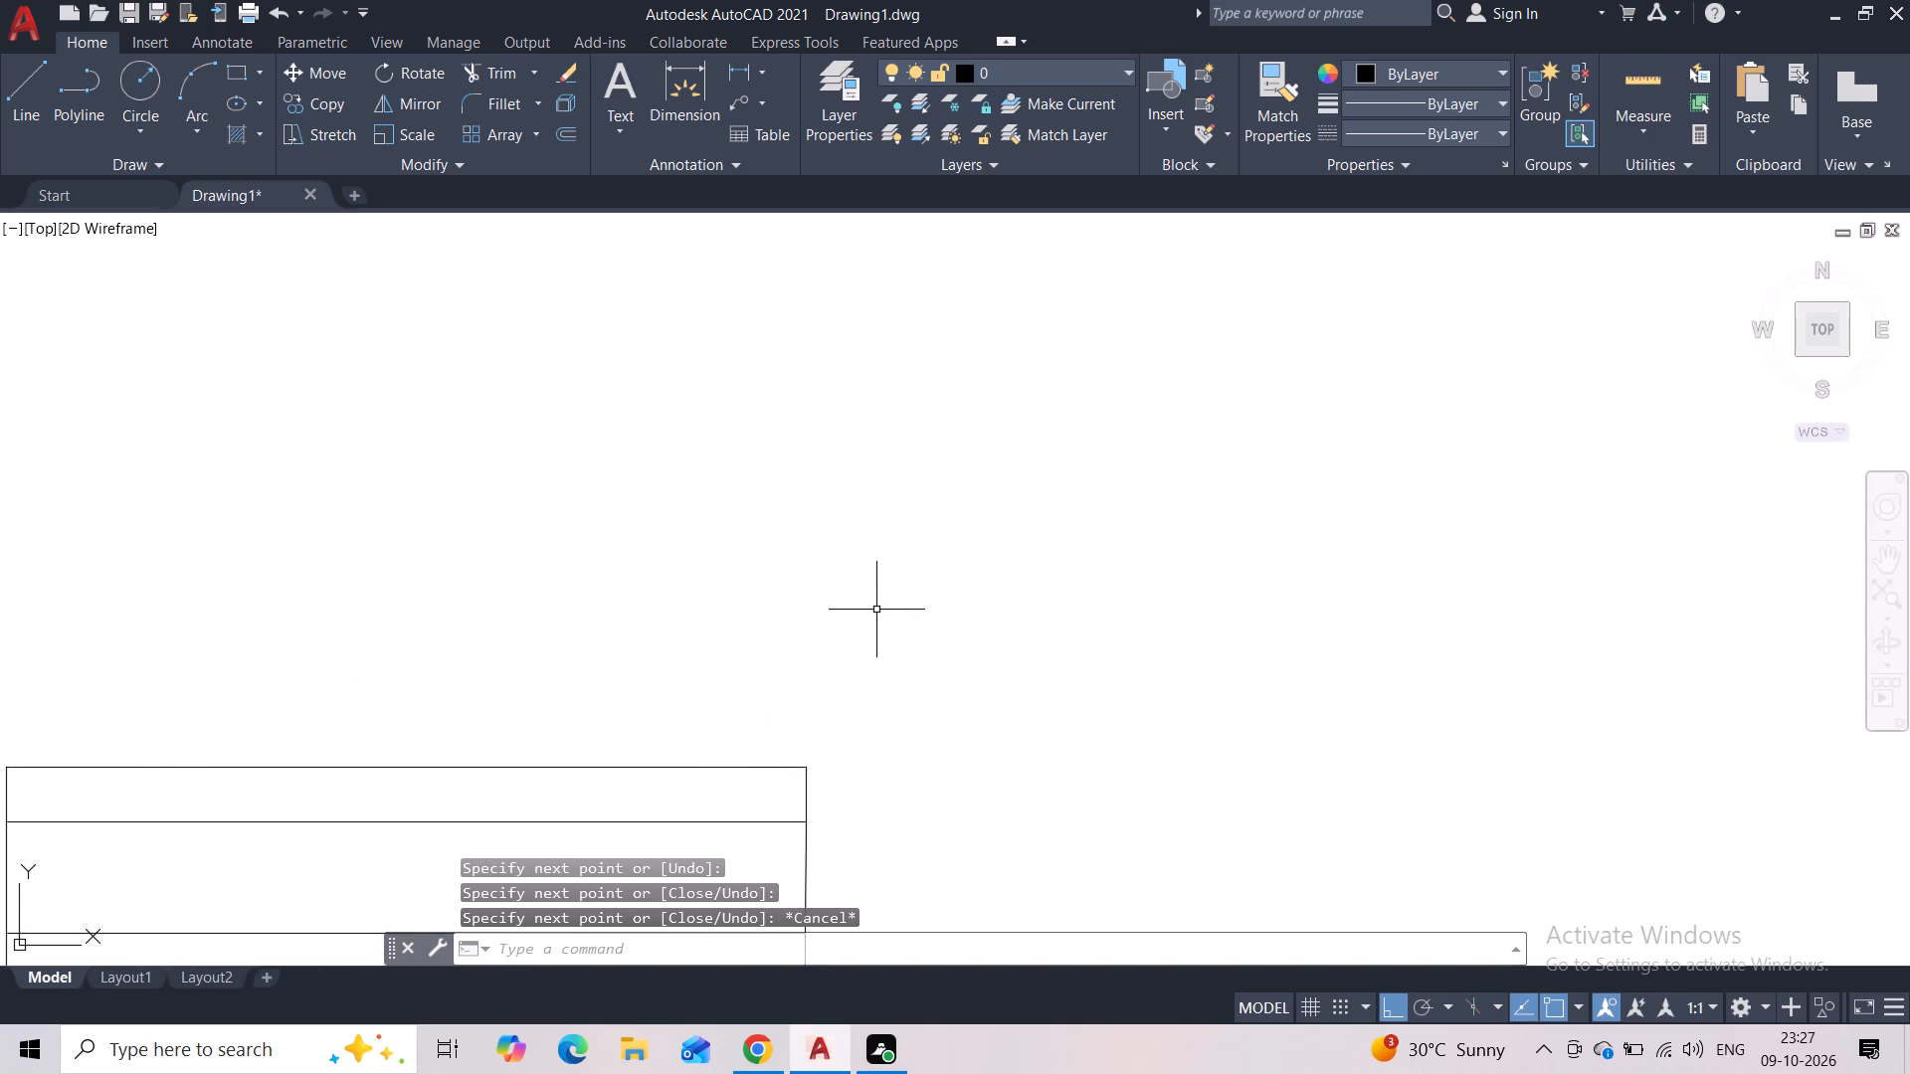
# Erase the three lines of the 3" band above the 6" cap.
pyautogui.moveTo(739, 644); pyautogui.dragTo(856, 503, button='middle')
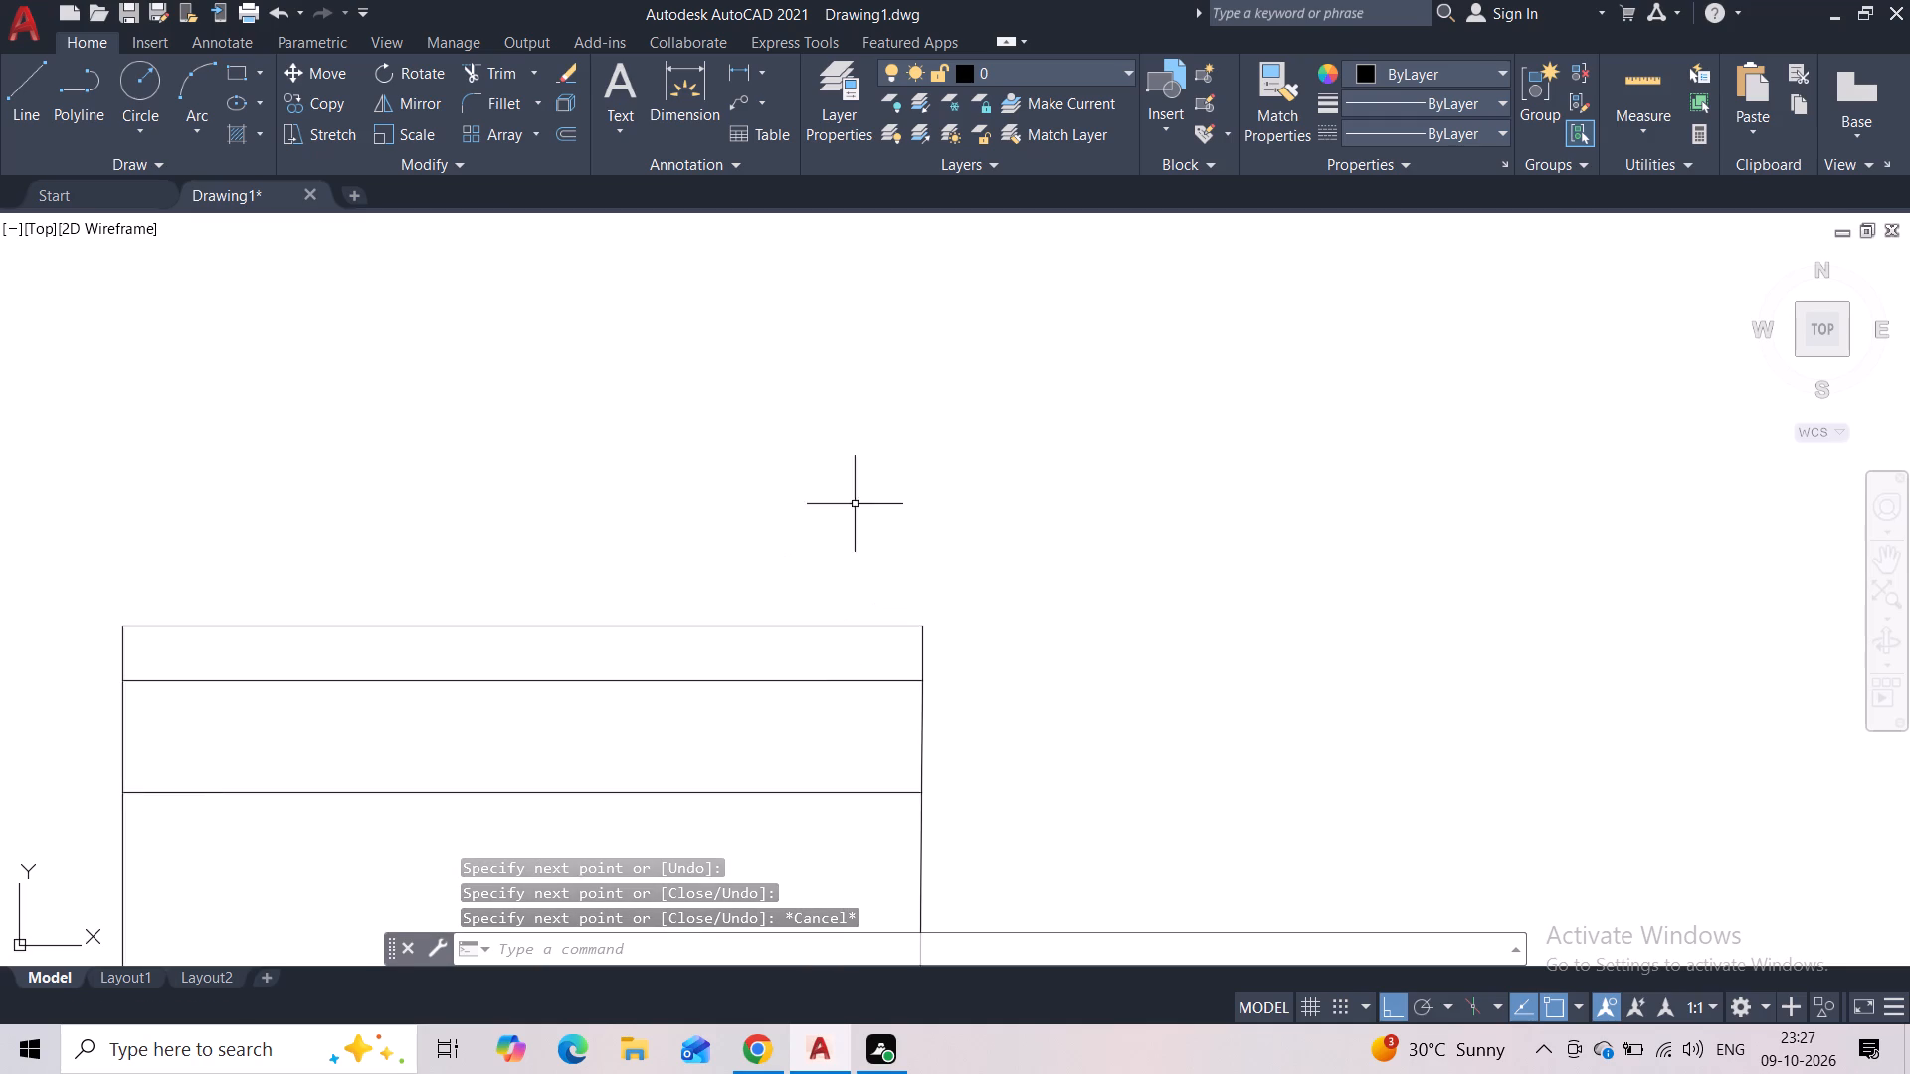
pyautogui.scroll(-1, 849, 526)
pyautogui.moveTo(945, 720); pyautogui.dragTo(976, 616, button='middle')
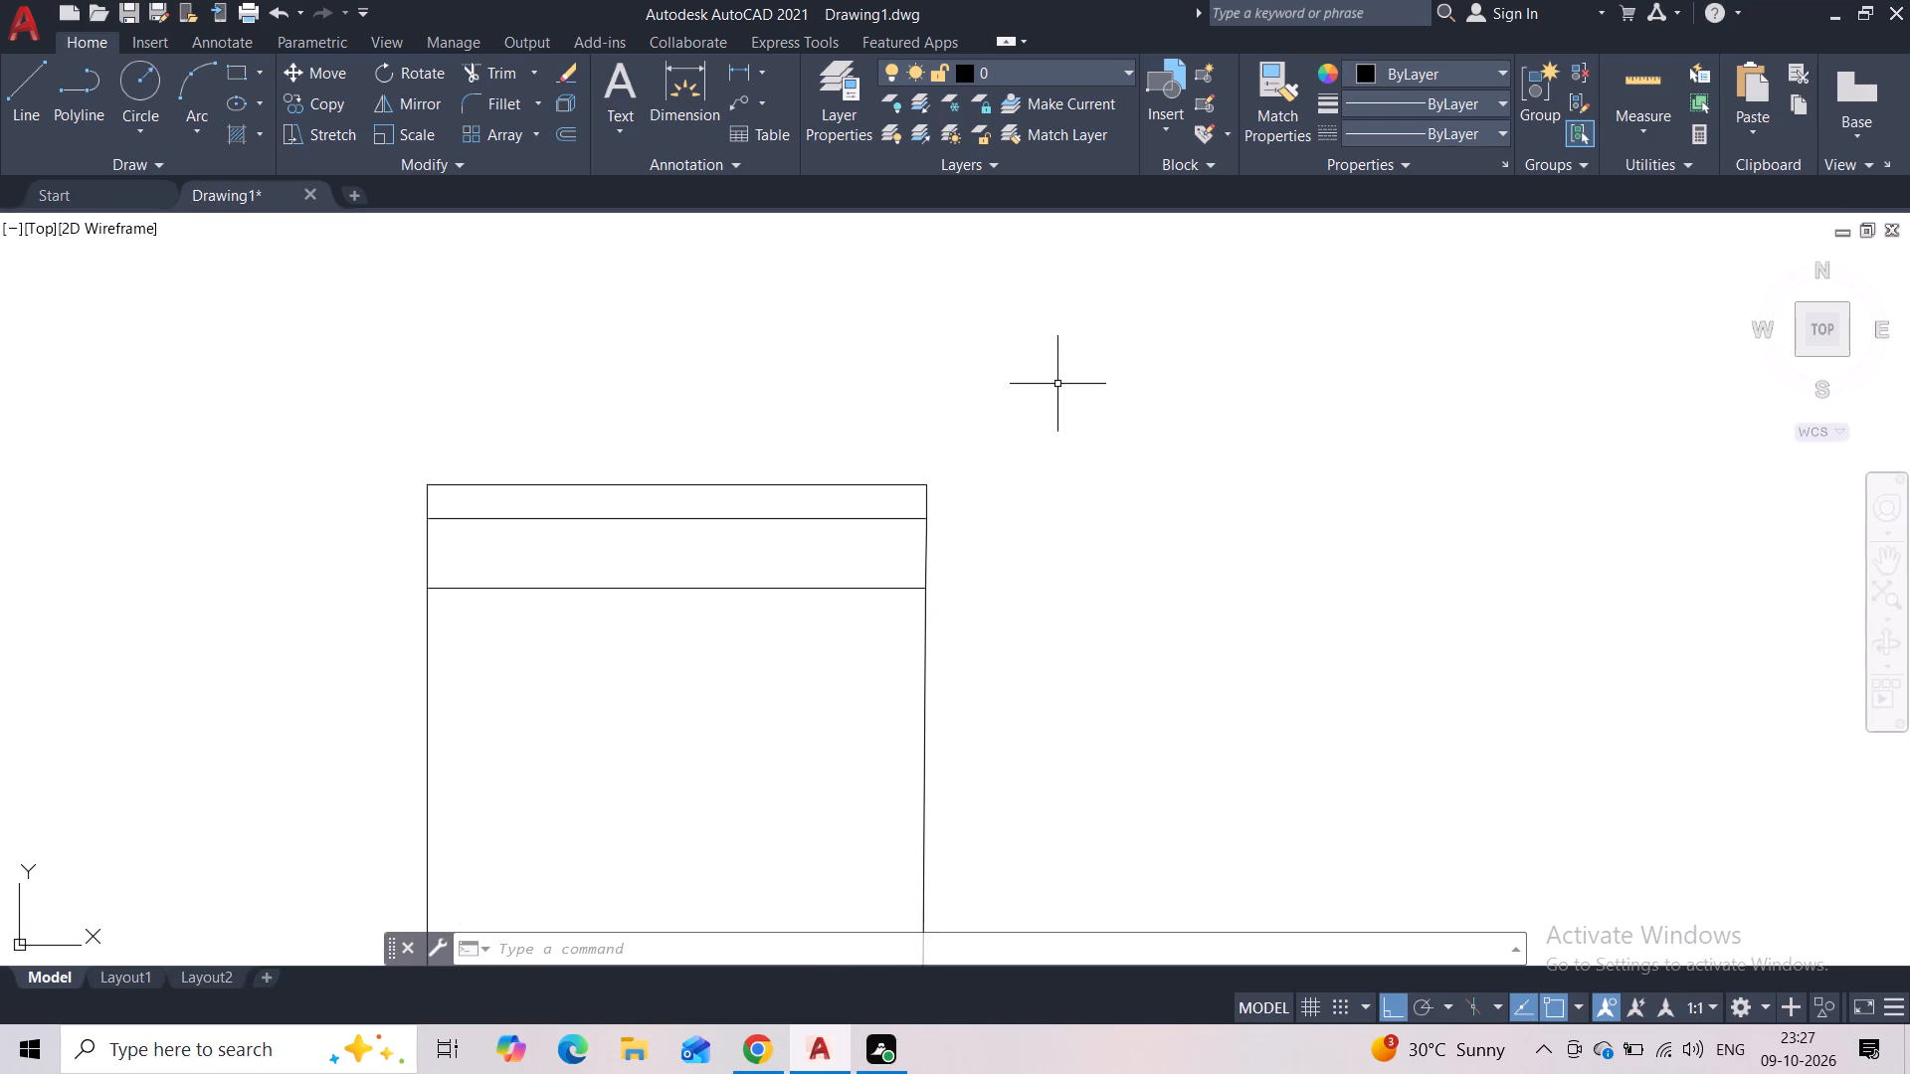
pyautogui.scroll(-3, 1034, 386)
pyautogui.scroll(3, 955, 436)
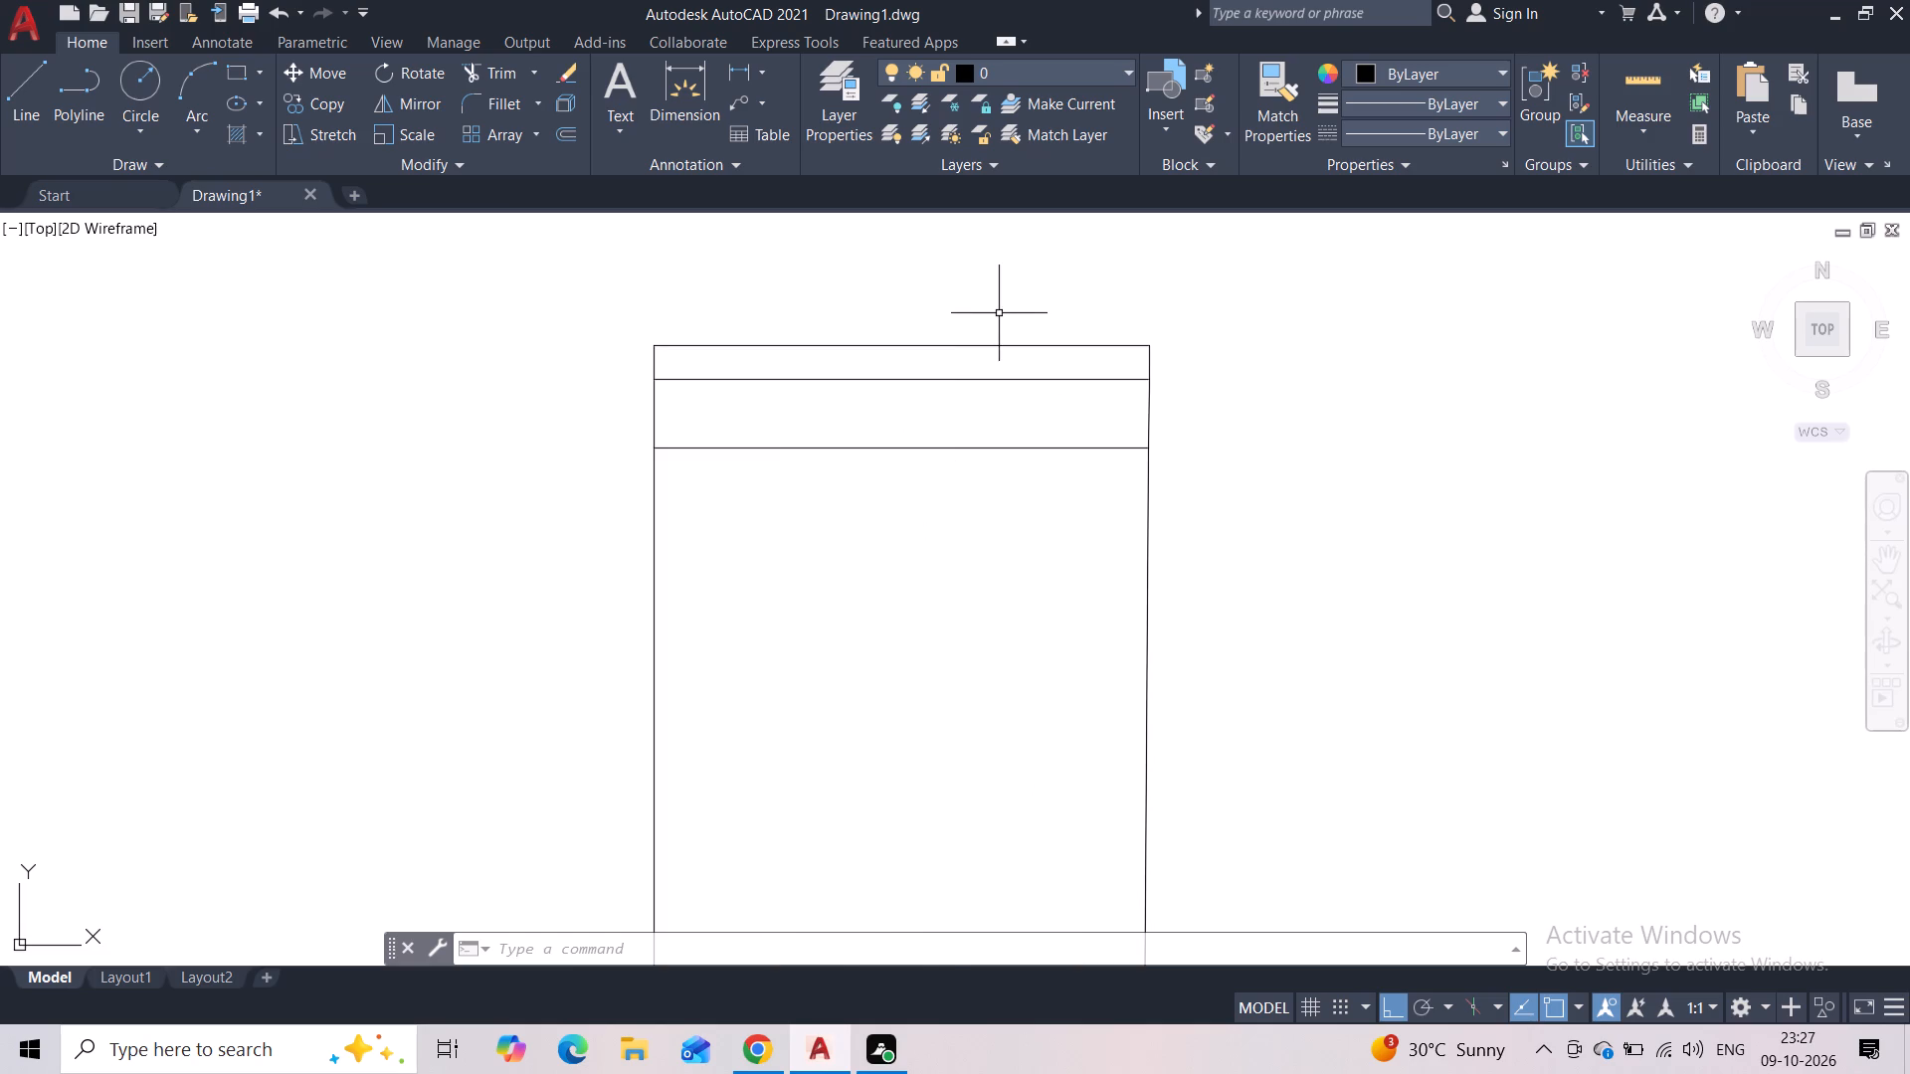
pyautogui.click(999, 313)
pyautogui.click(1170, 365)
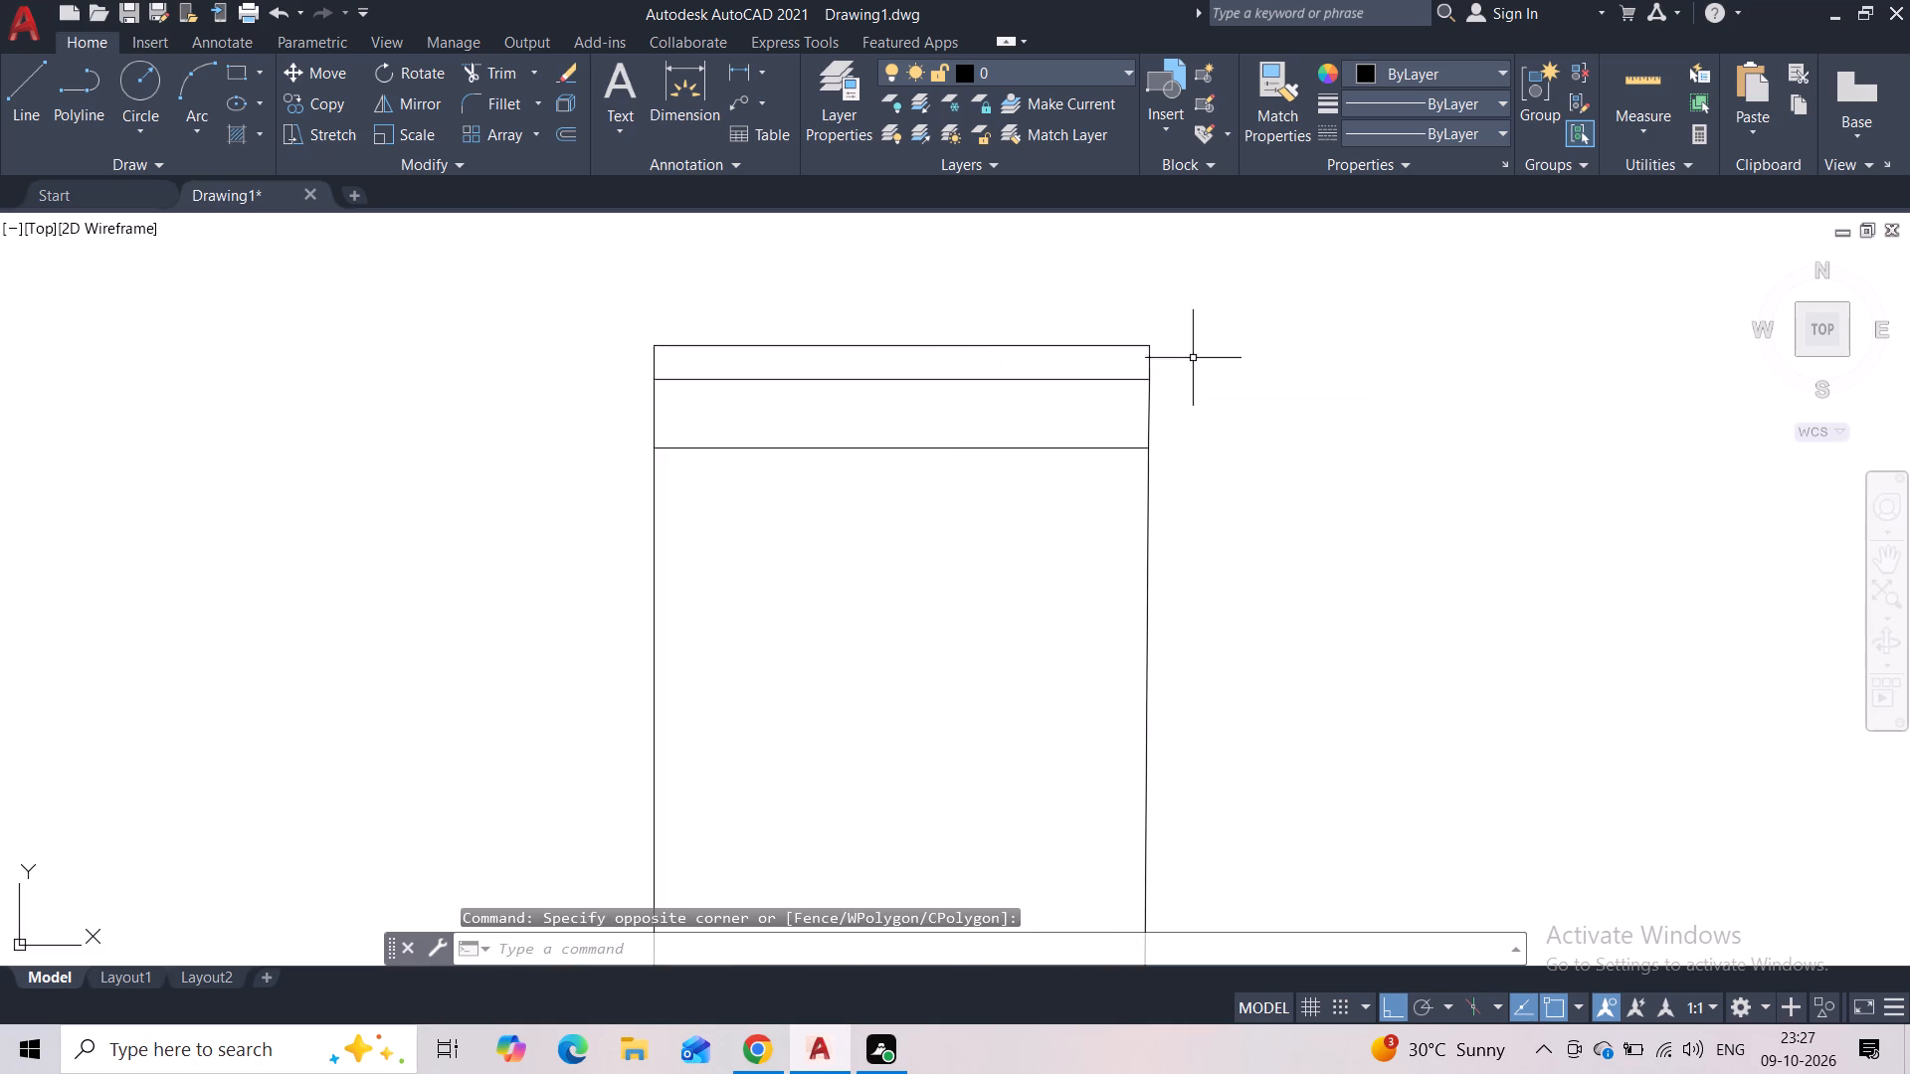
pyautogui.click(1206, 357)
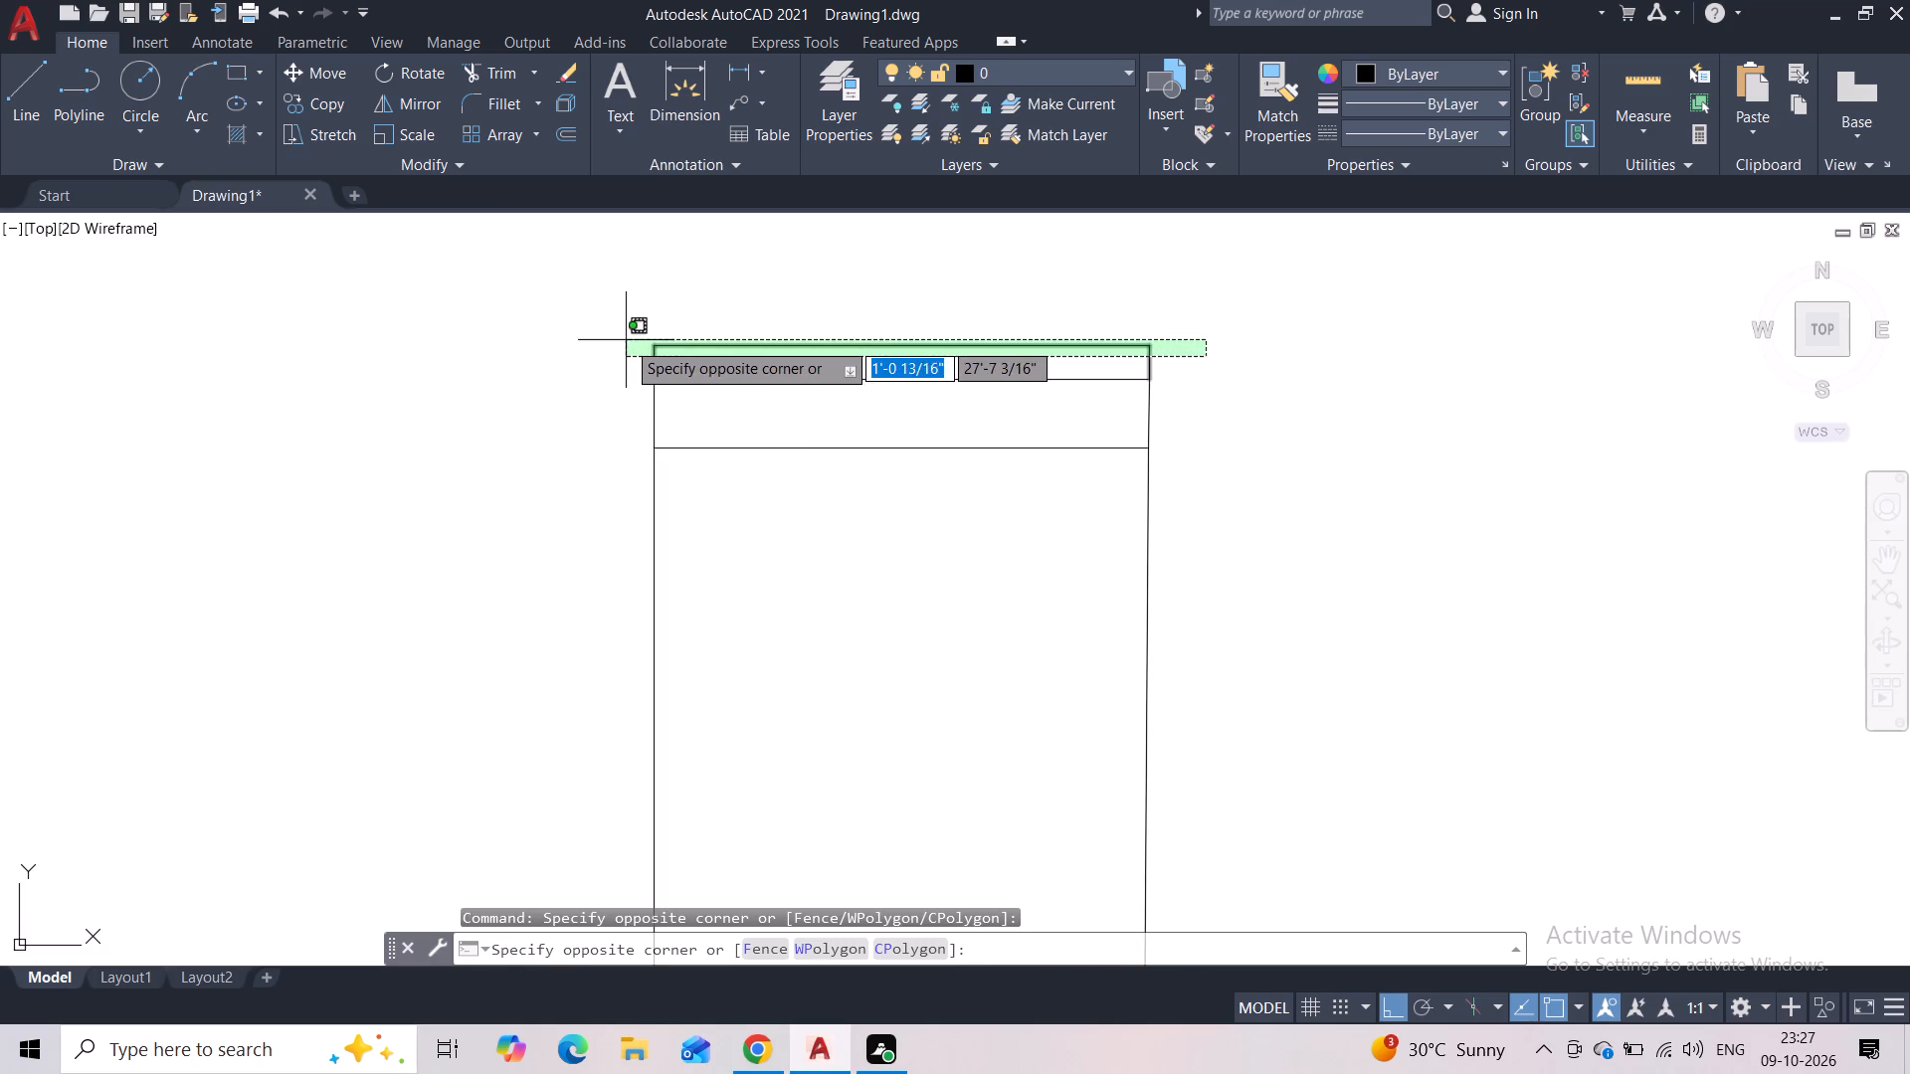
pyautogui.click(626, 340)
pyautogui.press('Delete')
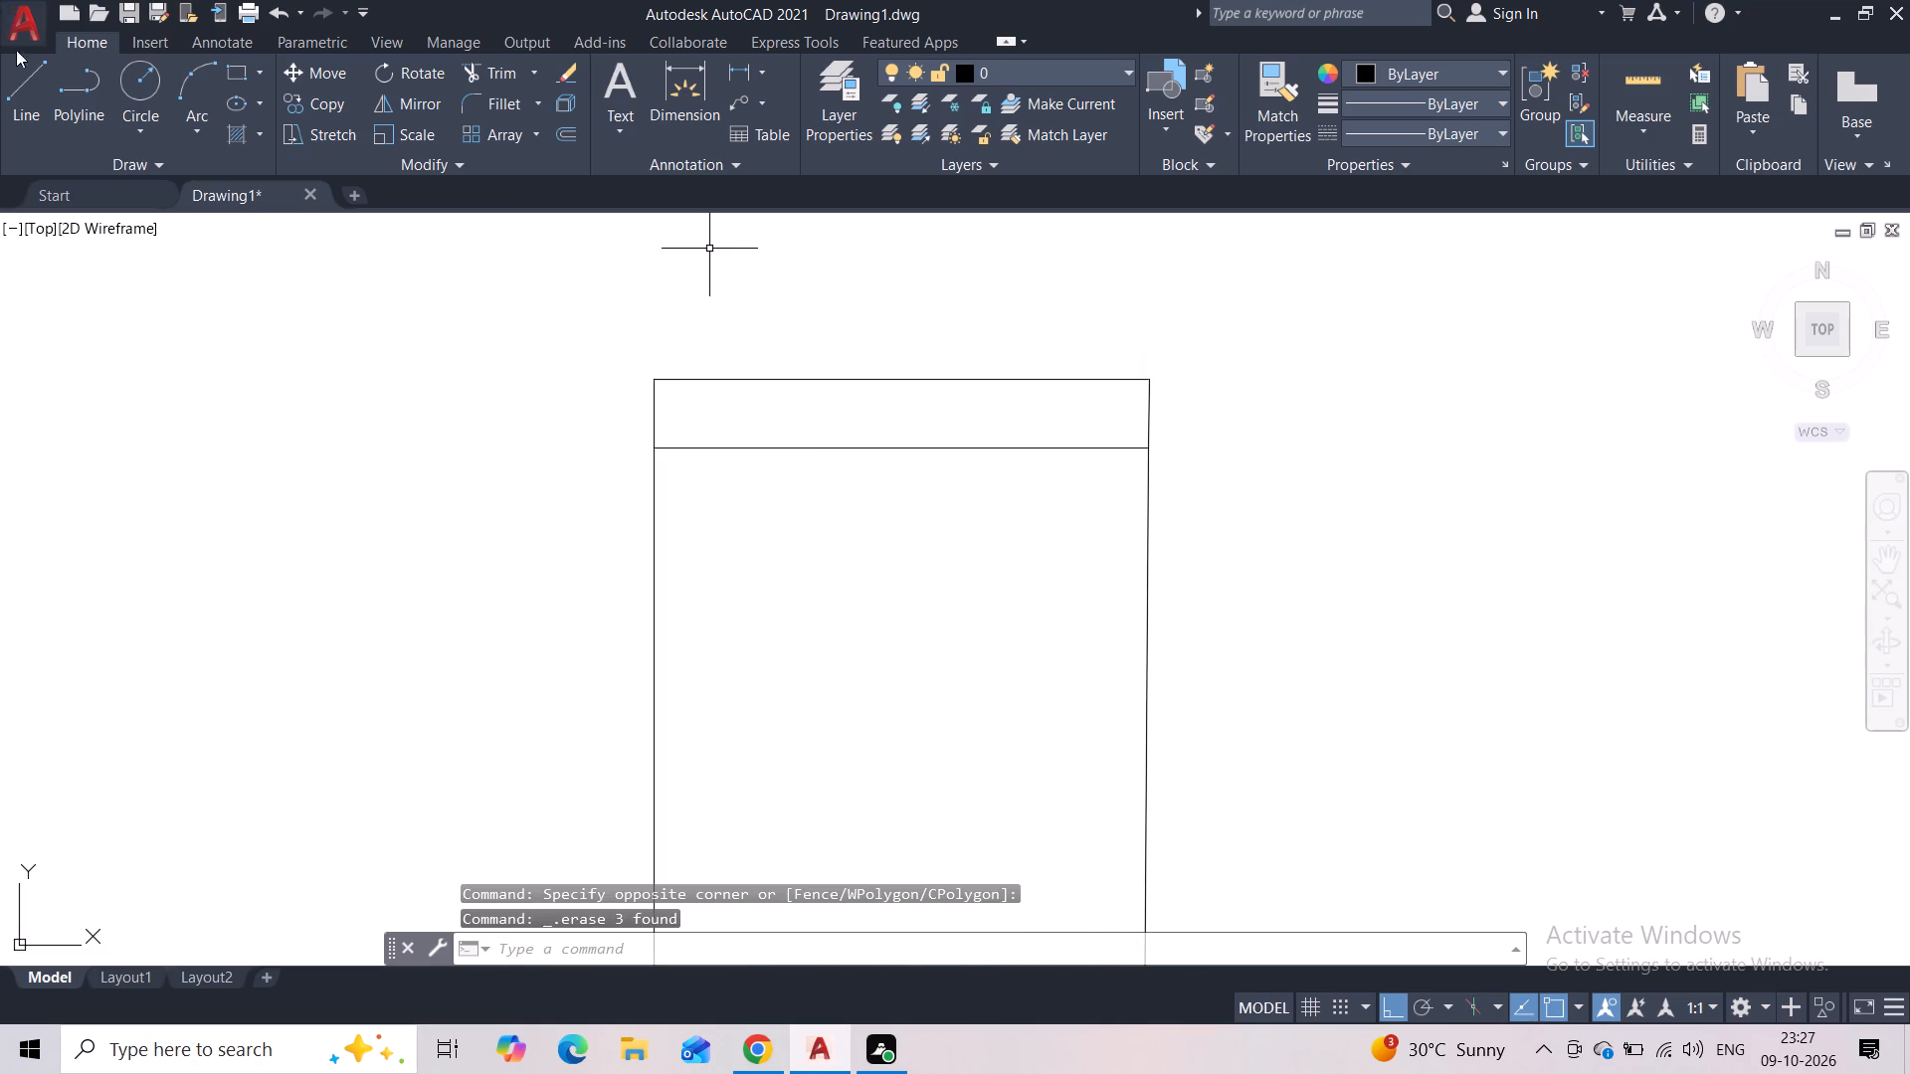
# Draw a 2" high rectangular band on top of the 6" cap, across its full width and down to its top-right corner.
pyautogui.click(34, 116)
pyautogui.click(647, 379)
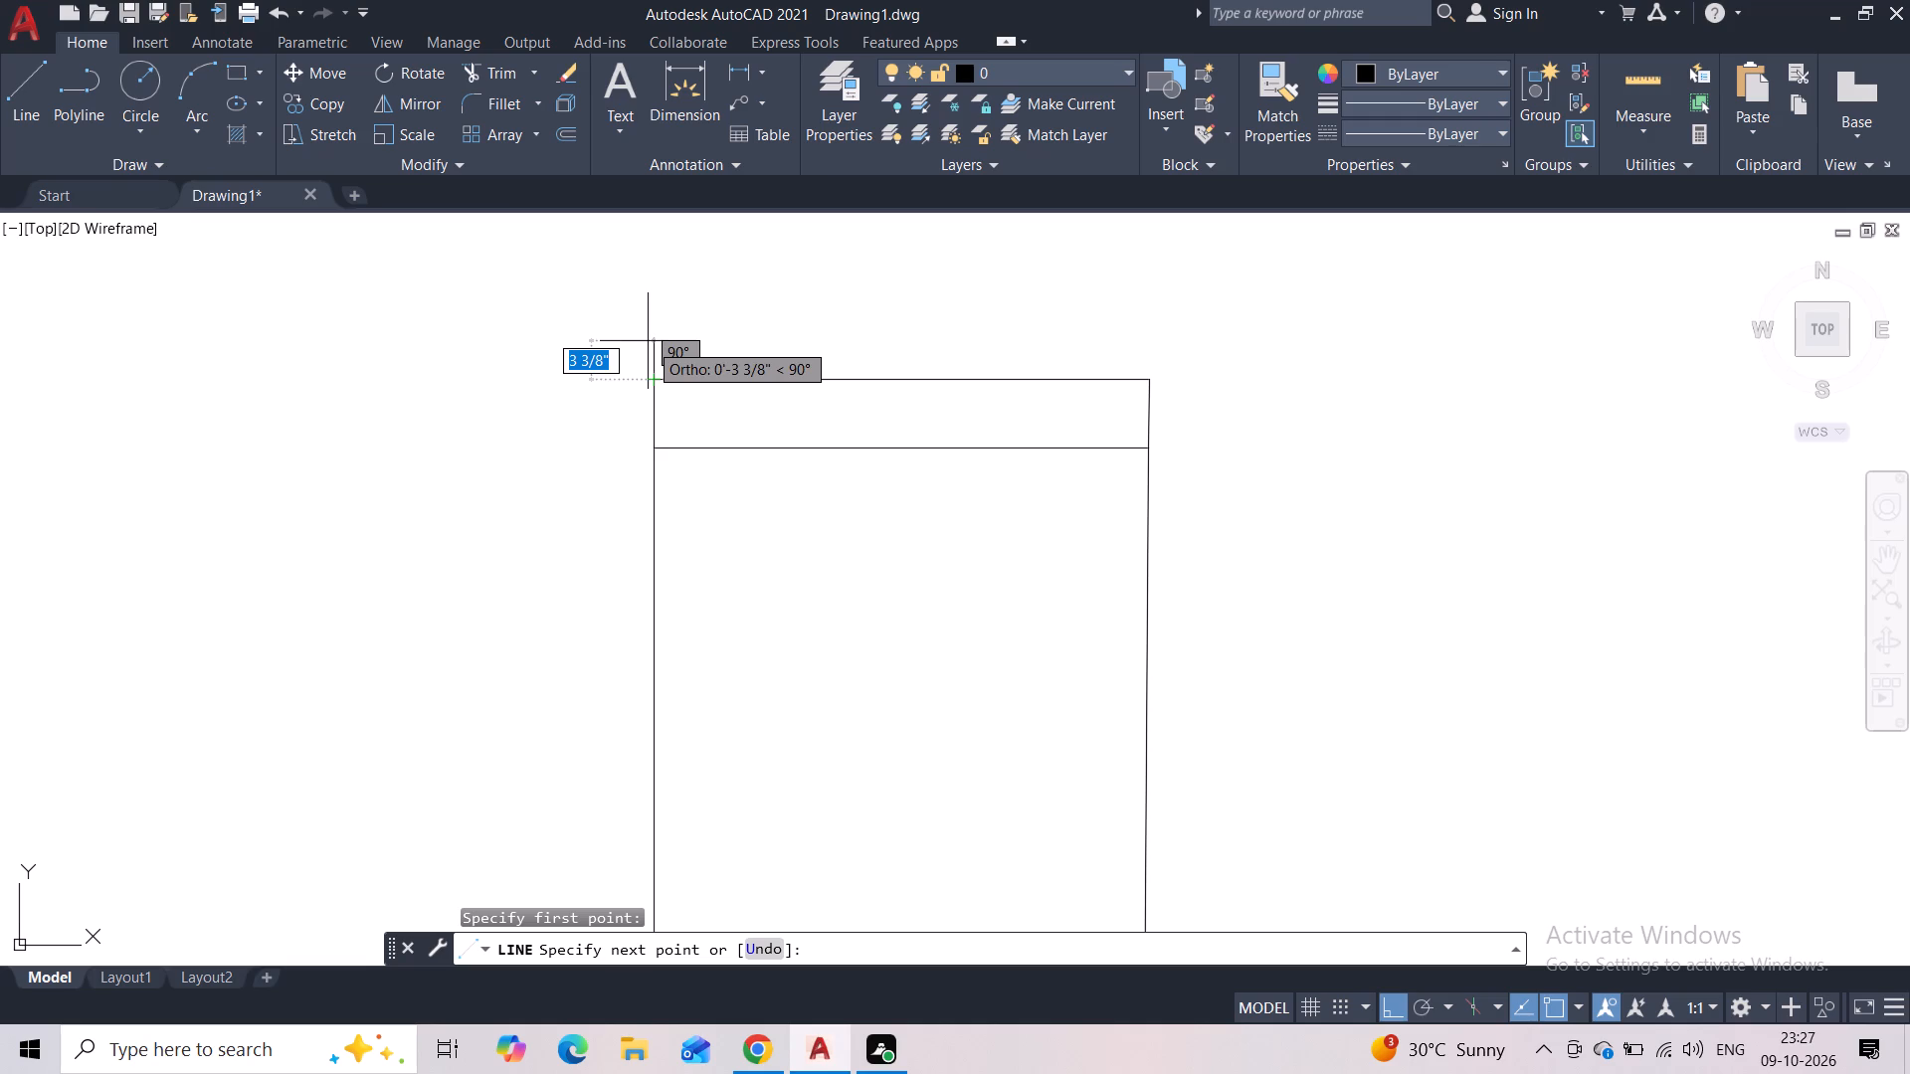
pyautogui.write('2"')
pyautogui.press('Return')
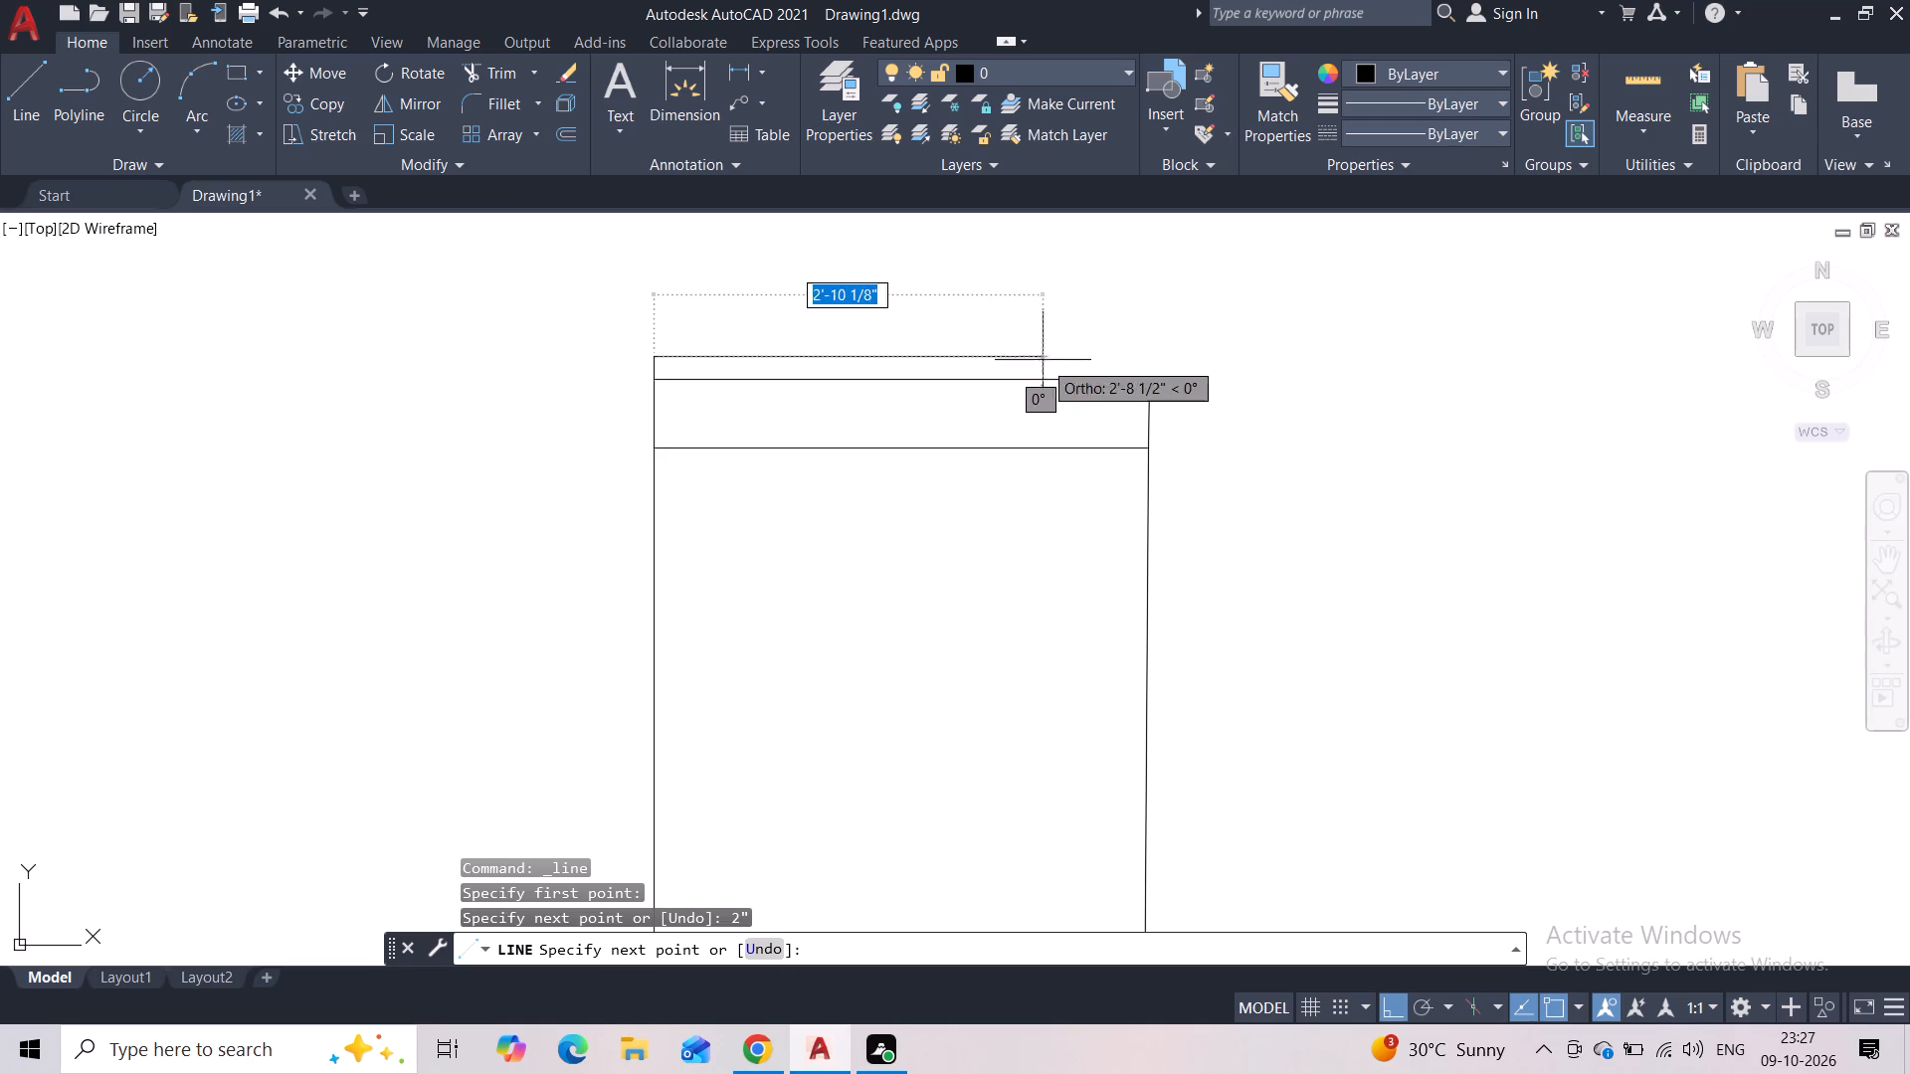
pyautogui.click(1149, 364)
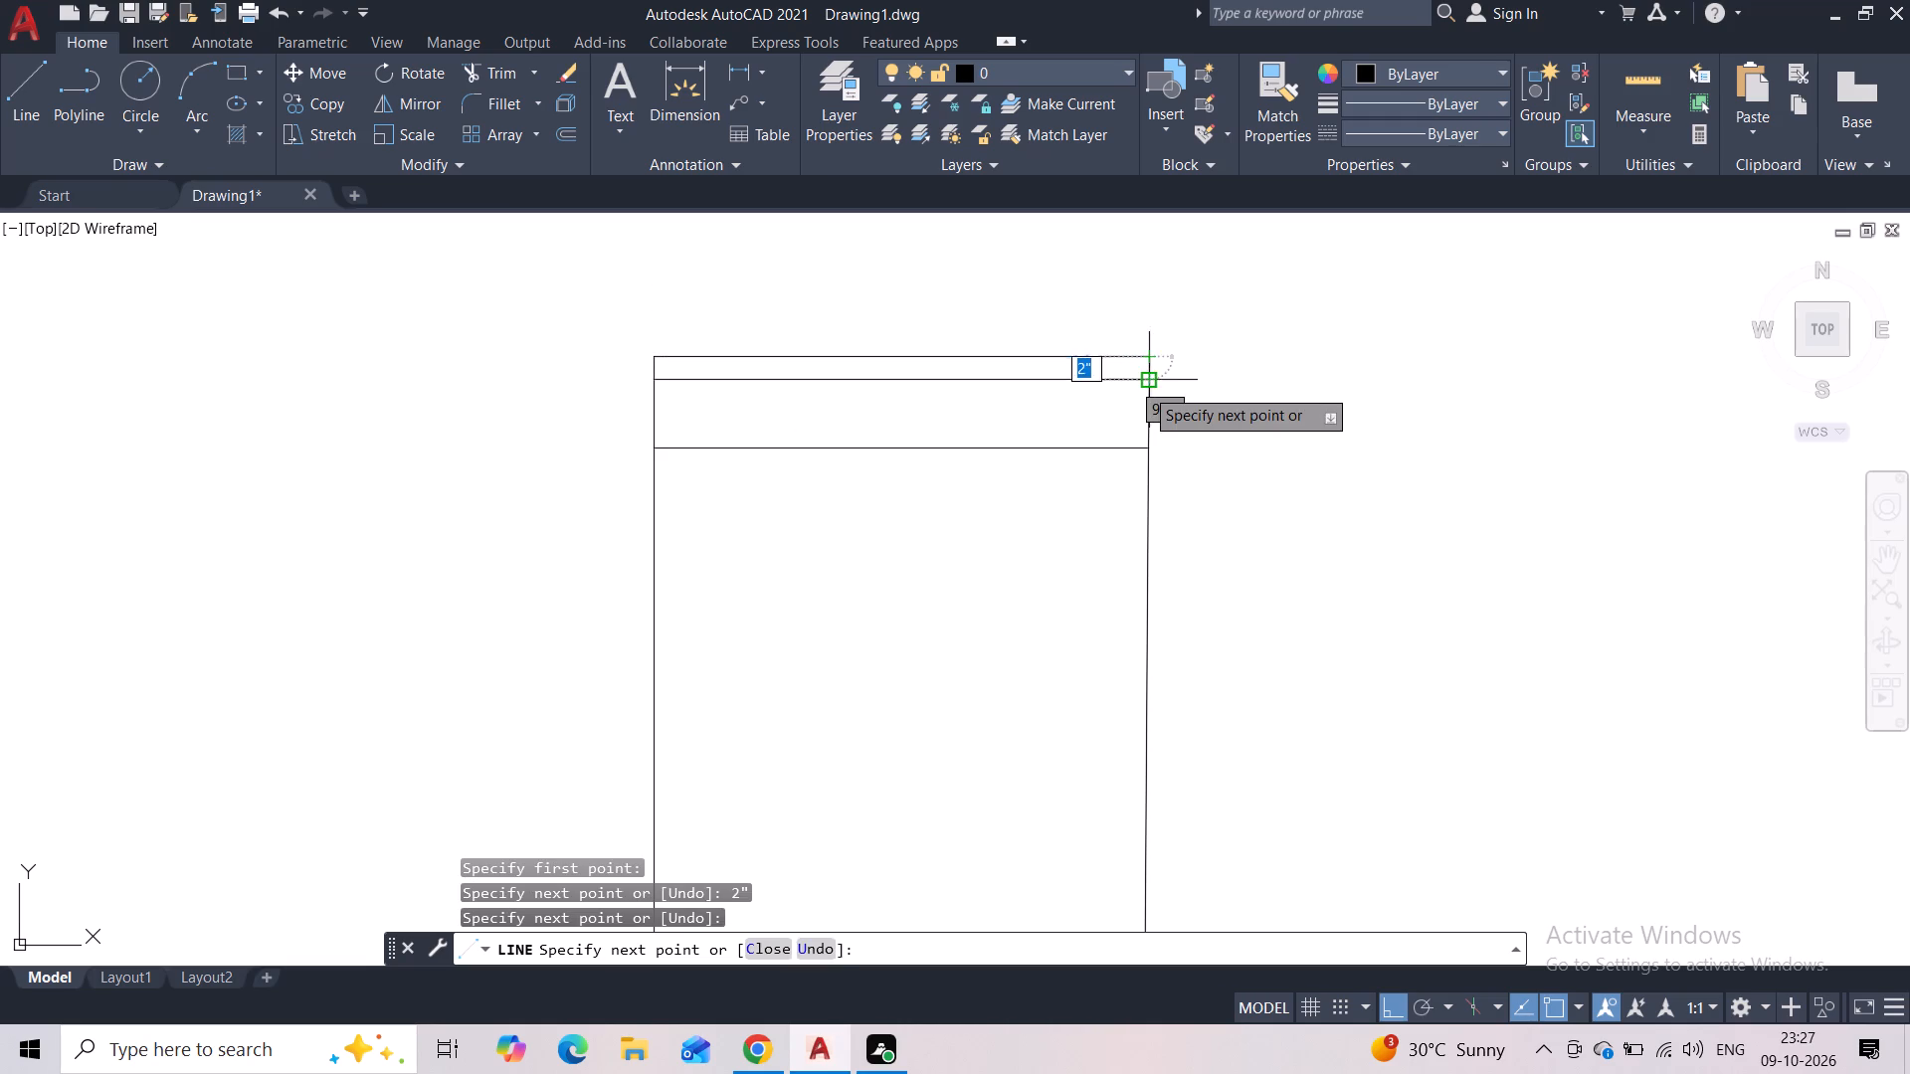
pyautogui.click(1144, 387)
pyautogui.press('Escape')
# Draw a short horizontal line outward from the 2" band's top-left corner, continuing with a 6" vertical line upward.
pyautogui.scroll(-1, 1174, 334)
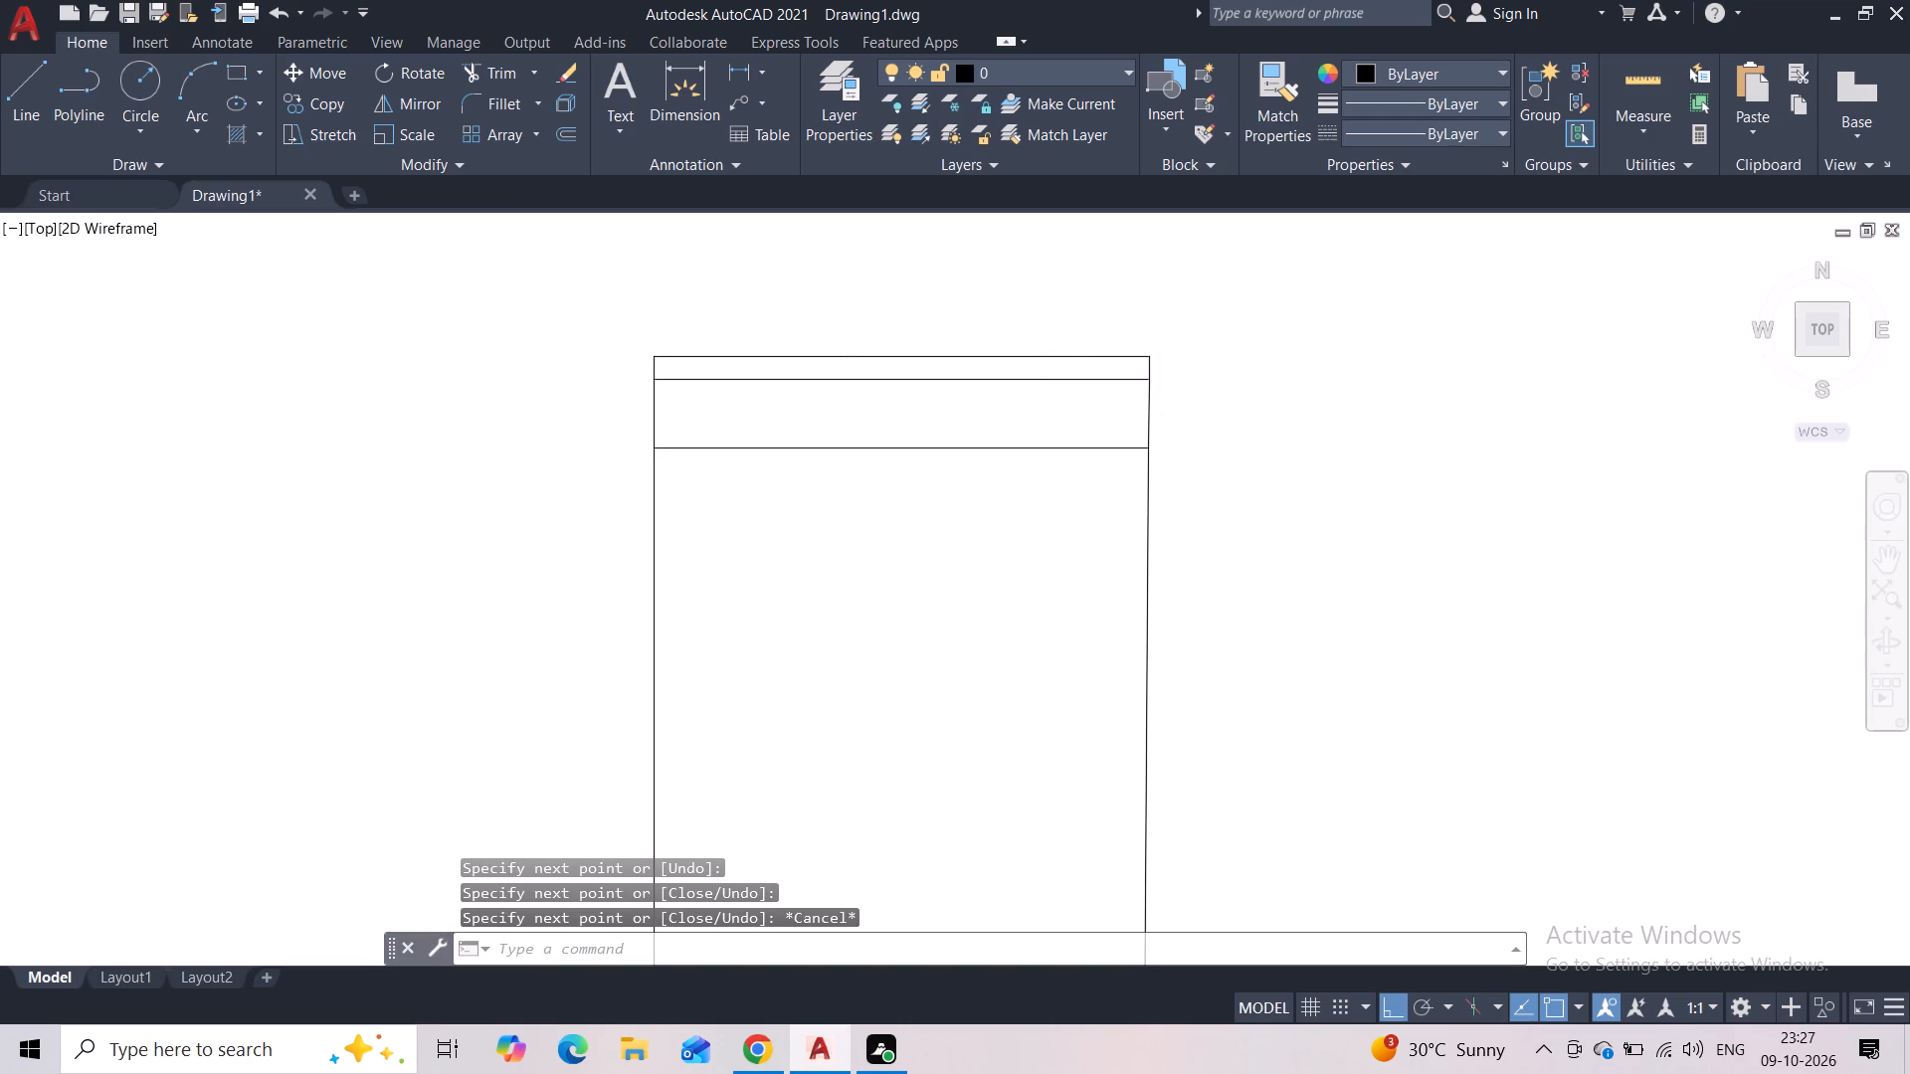
pyautogui.moveTo(1174, 336); pyautogui.dragTo(1174, 457, button='middle')
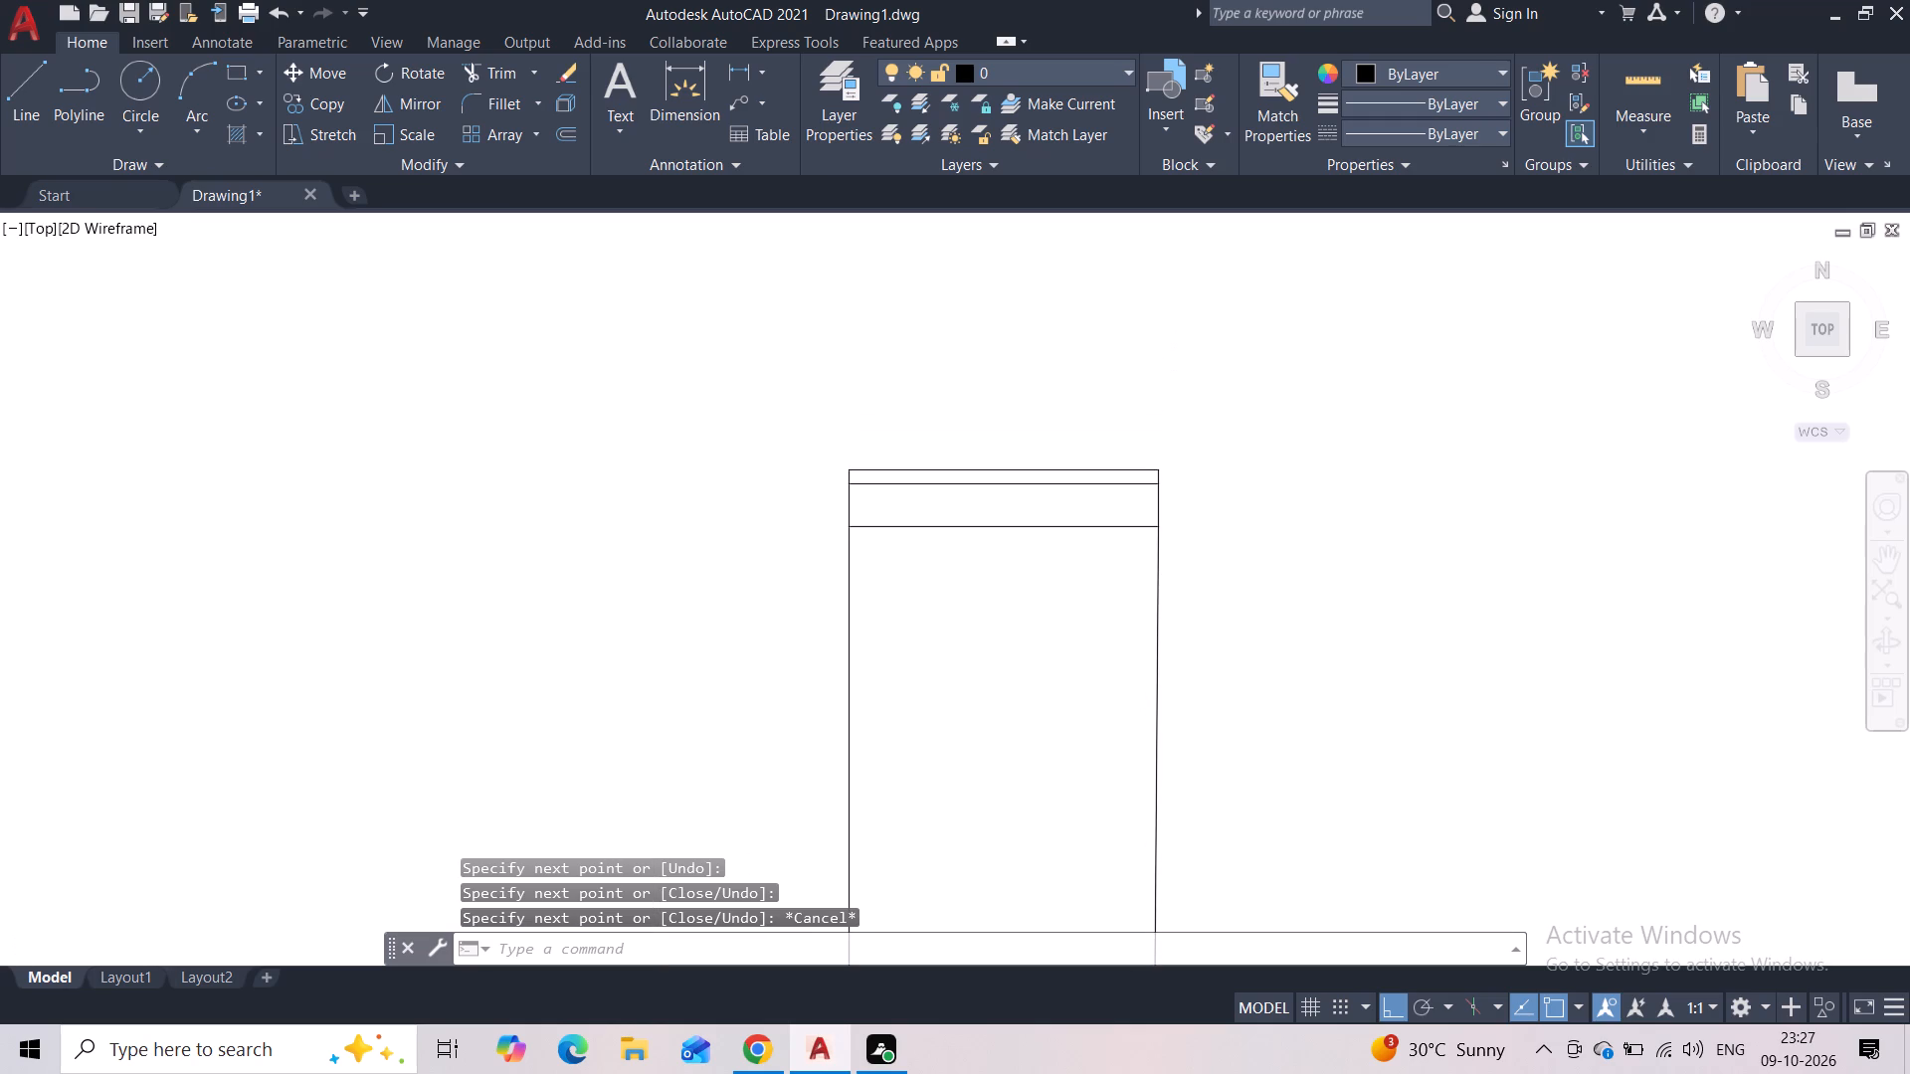
pyautogui.scroll(2, 1103, 468)
pyautogui.click(24, 122)
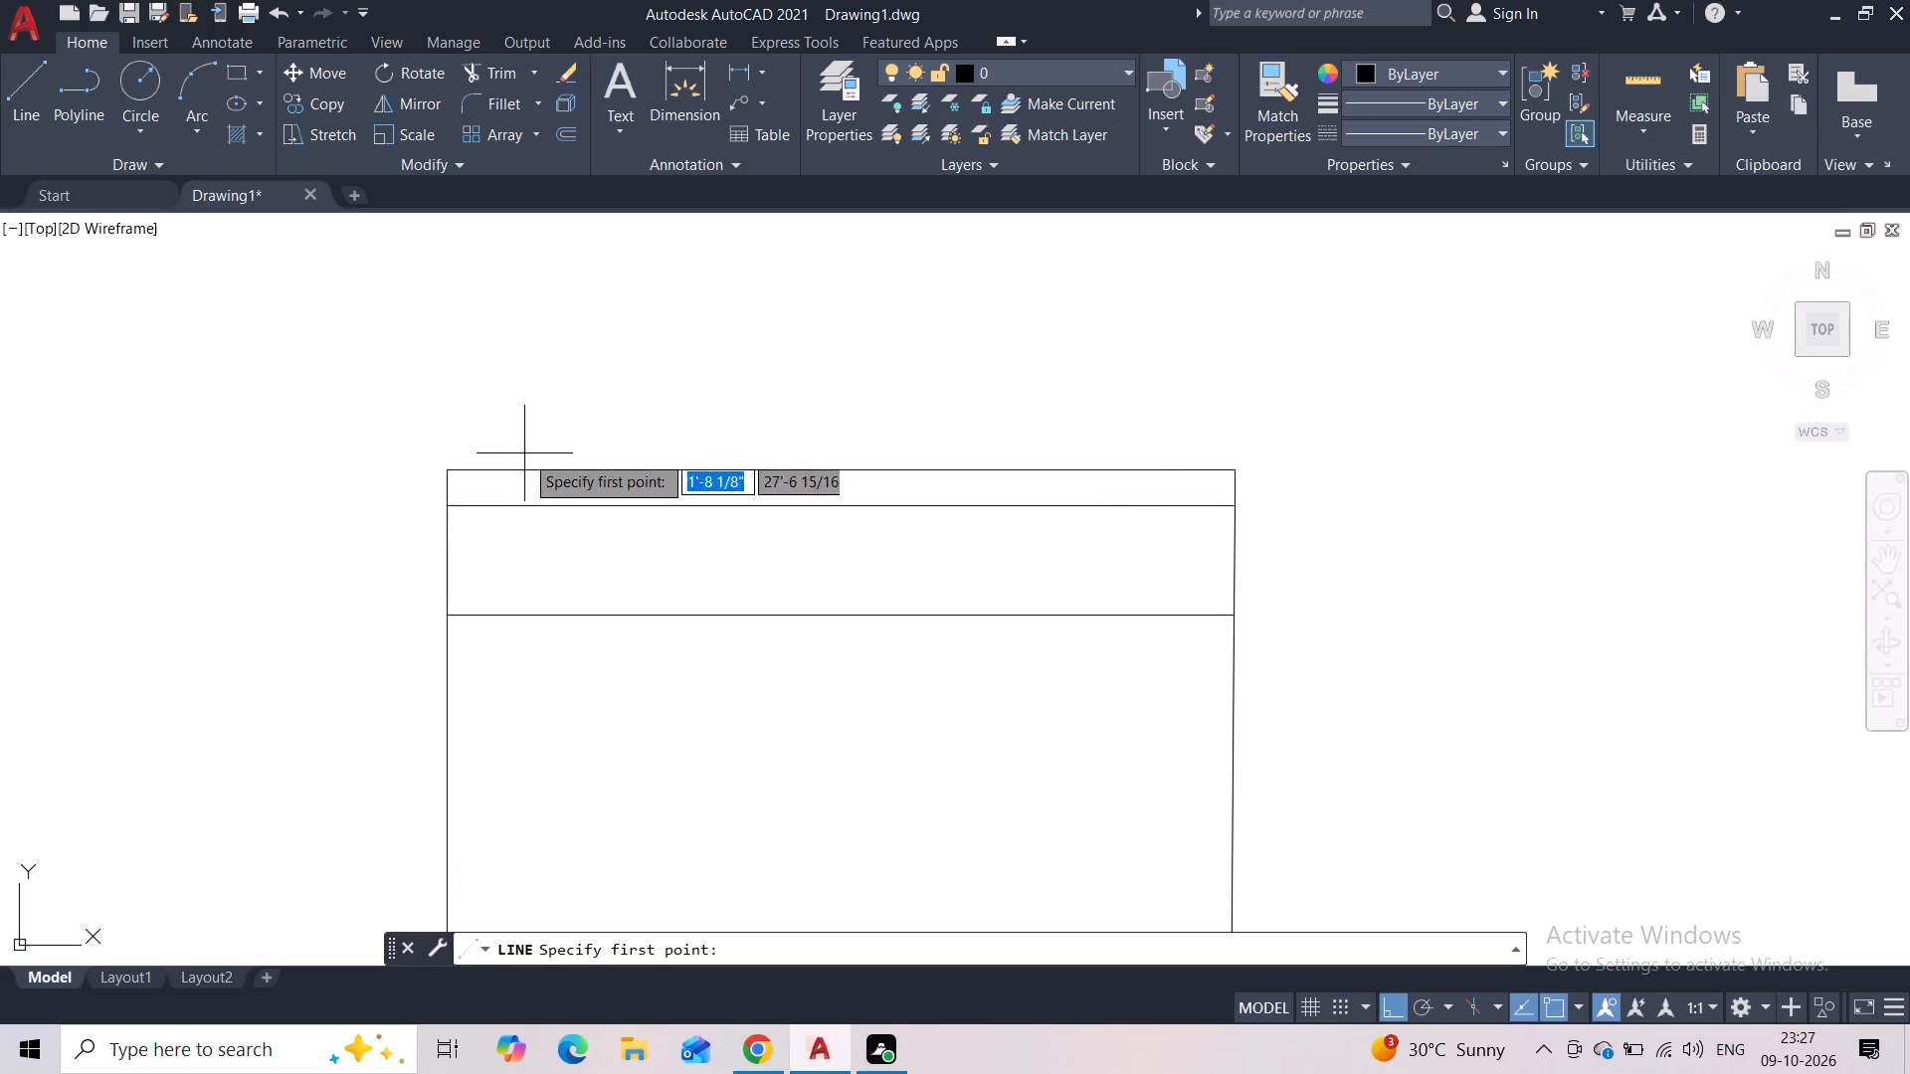
pyautogui.click(455, 477)
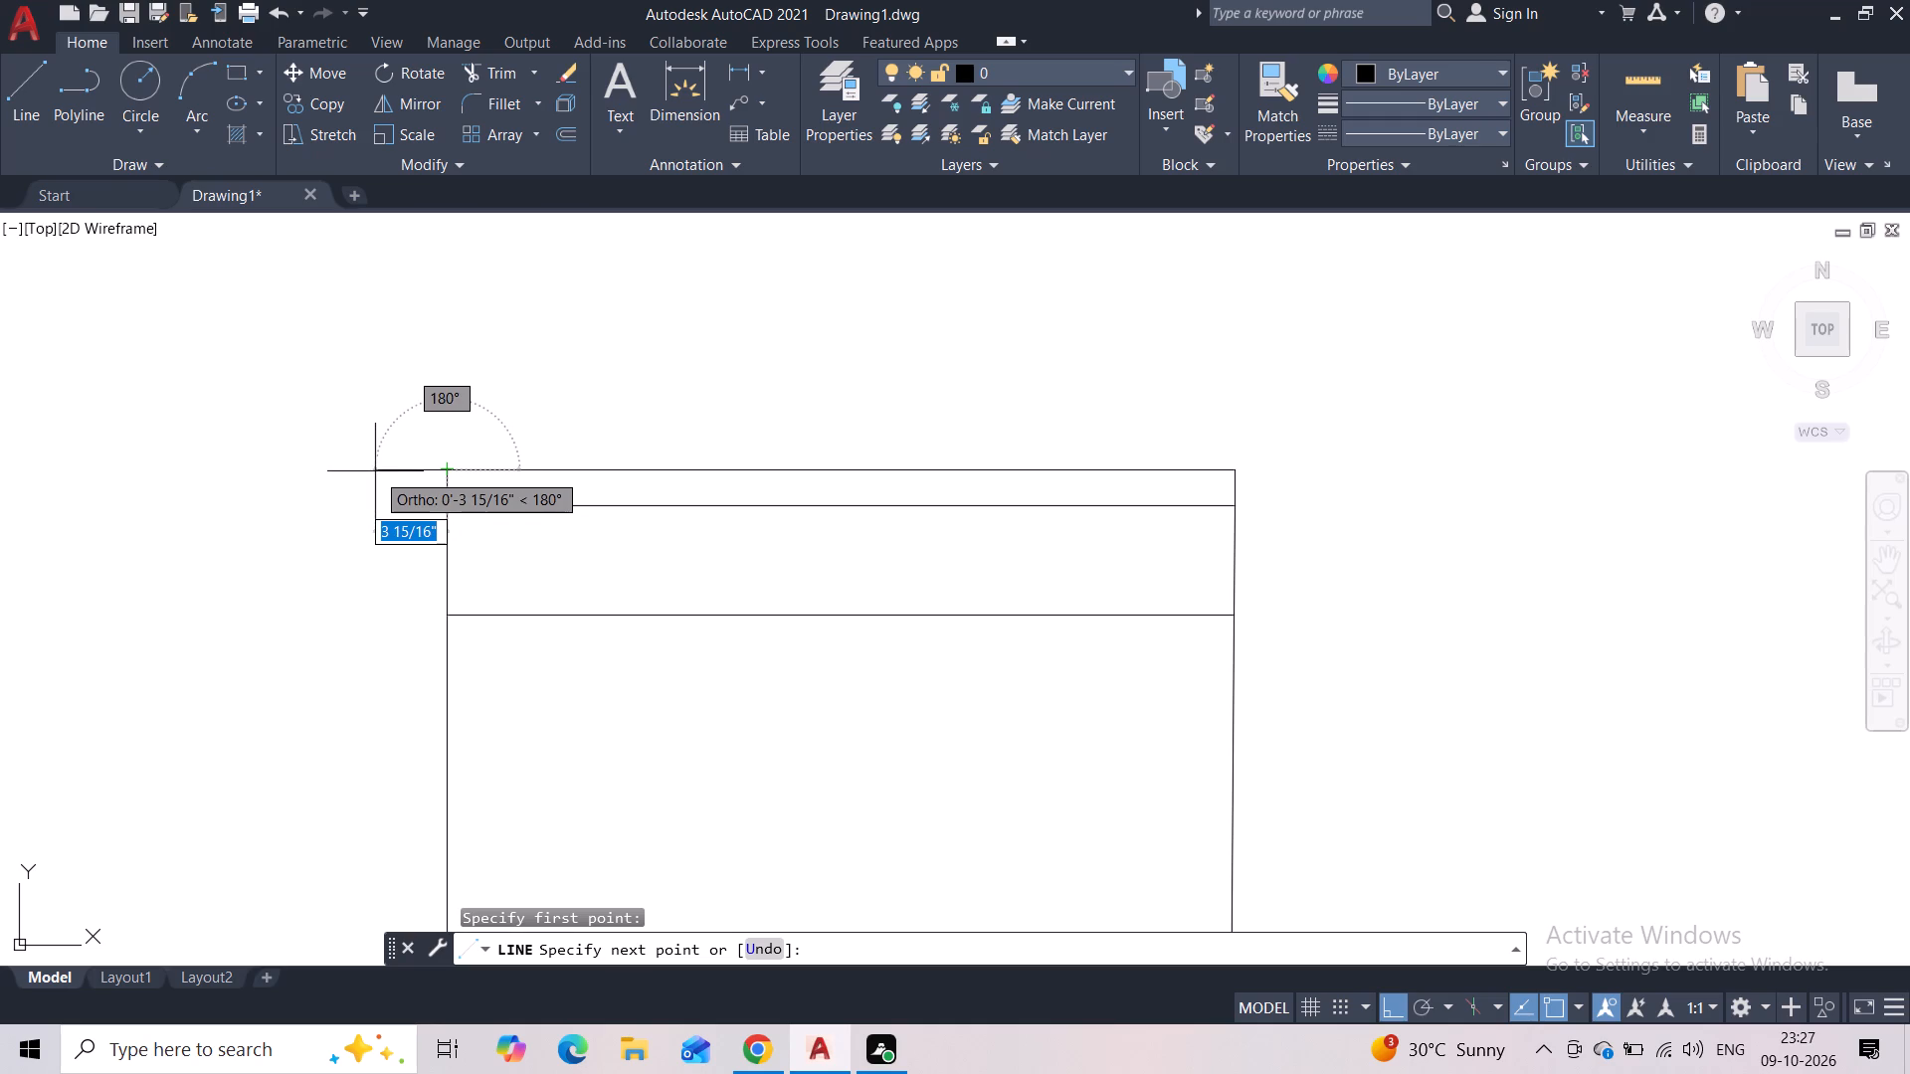
pyautogui.click(388, 470)
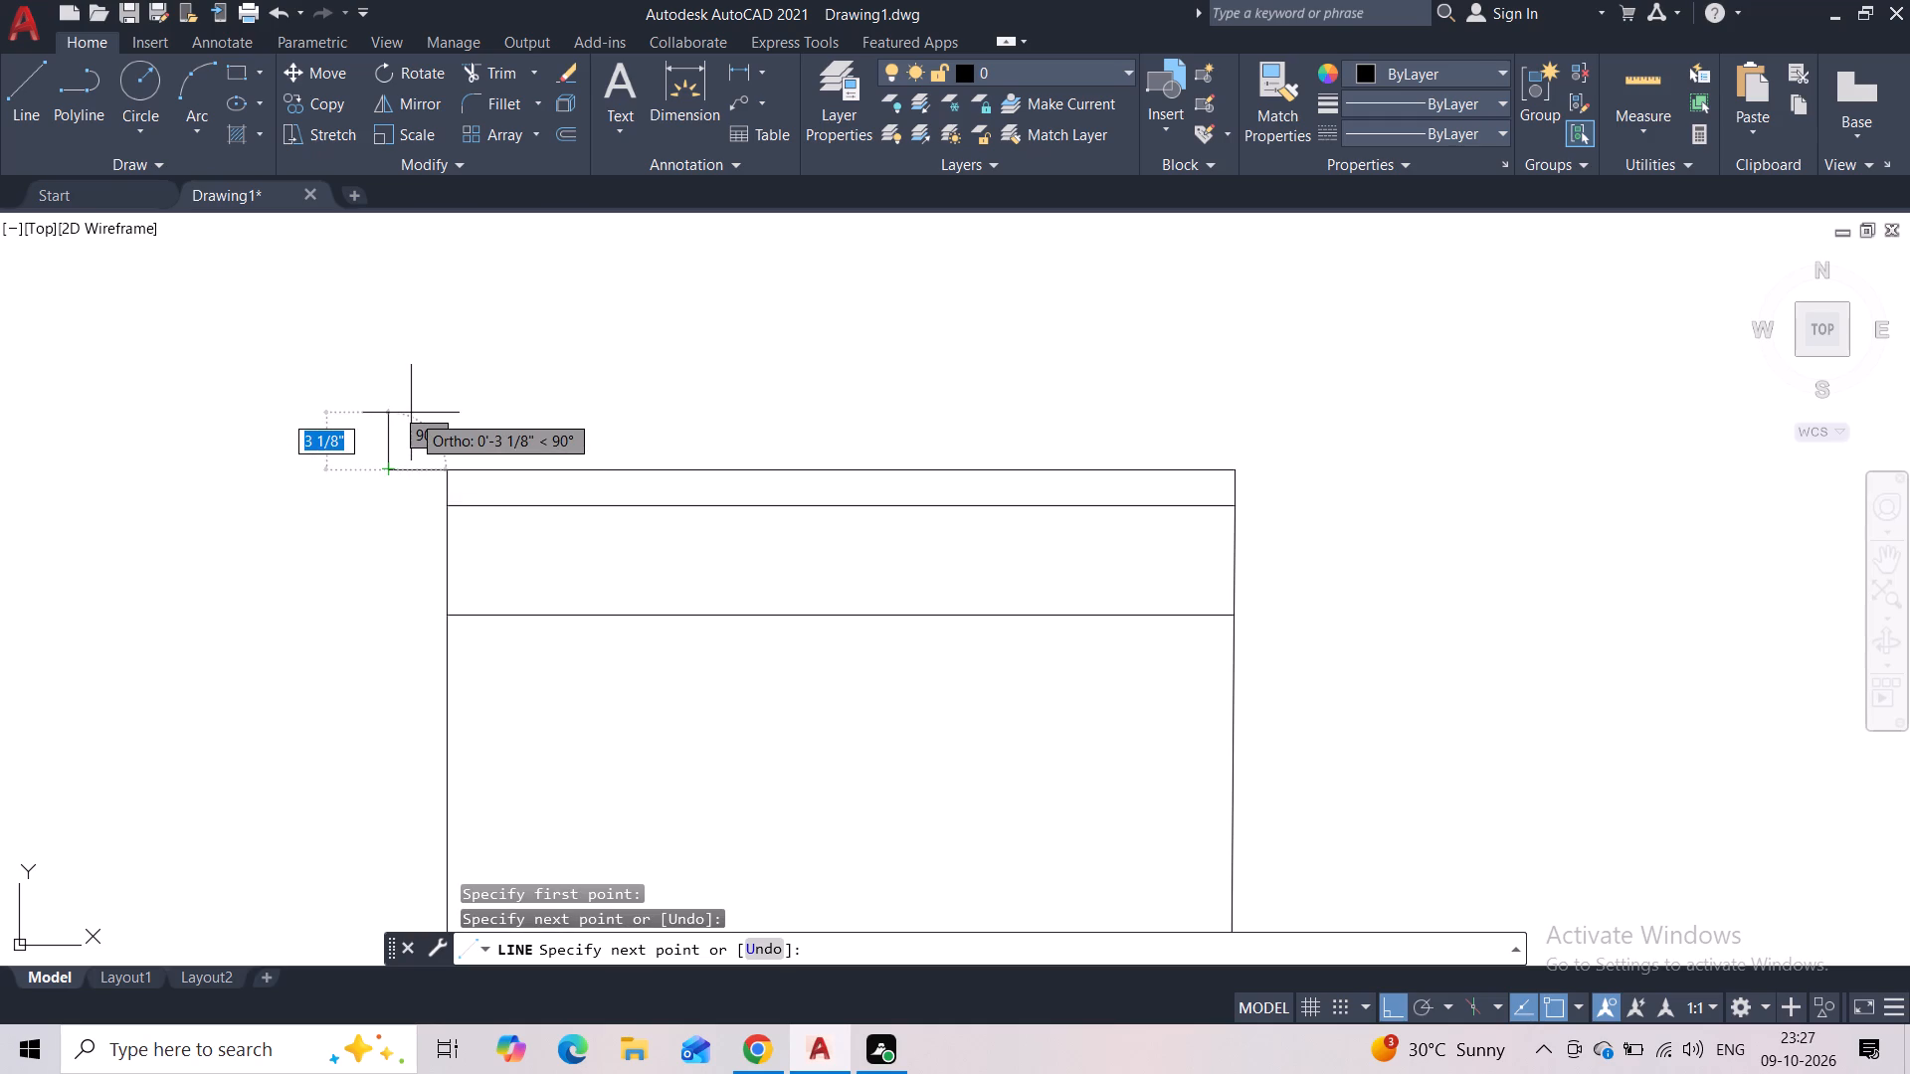
pyautogui.write('6"')
pyautogui.press('Return')
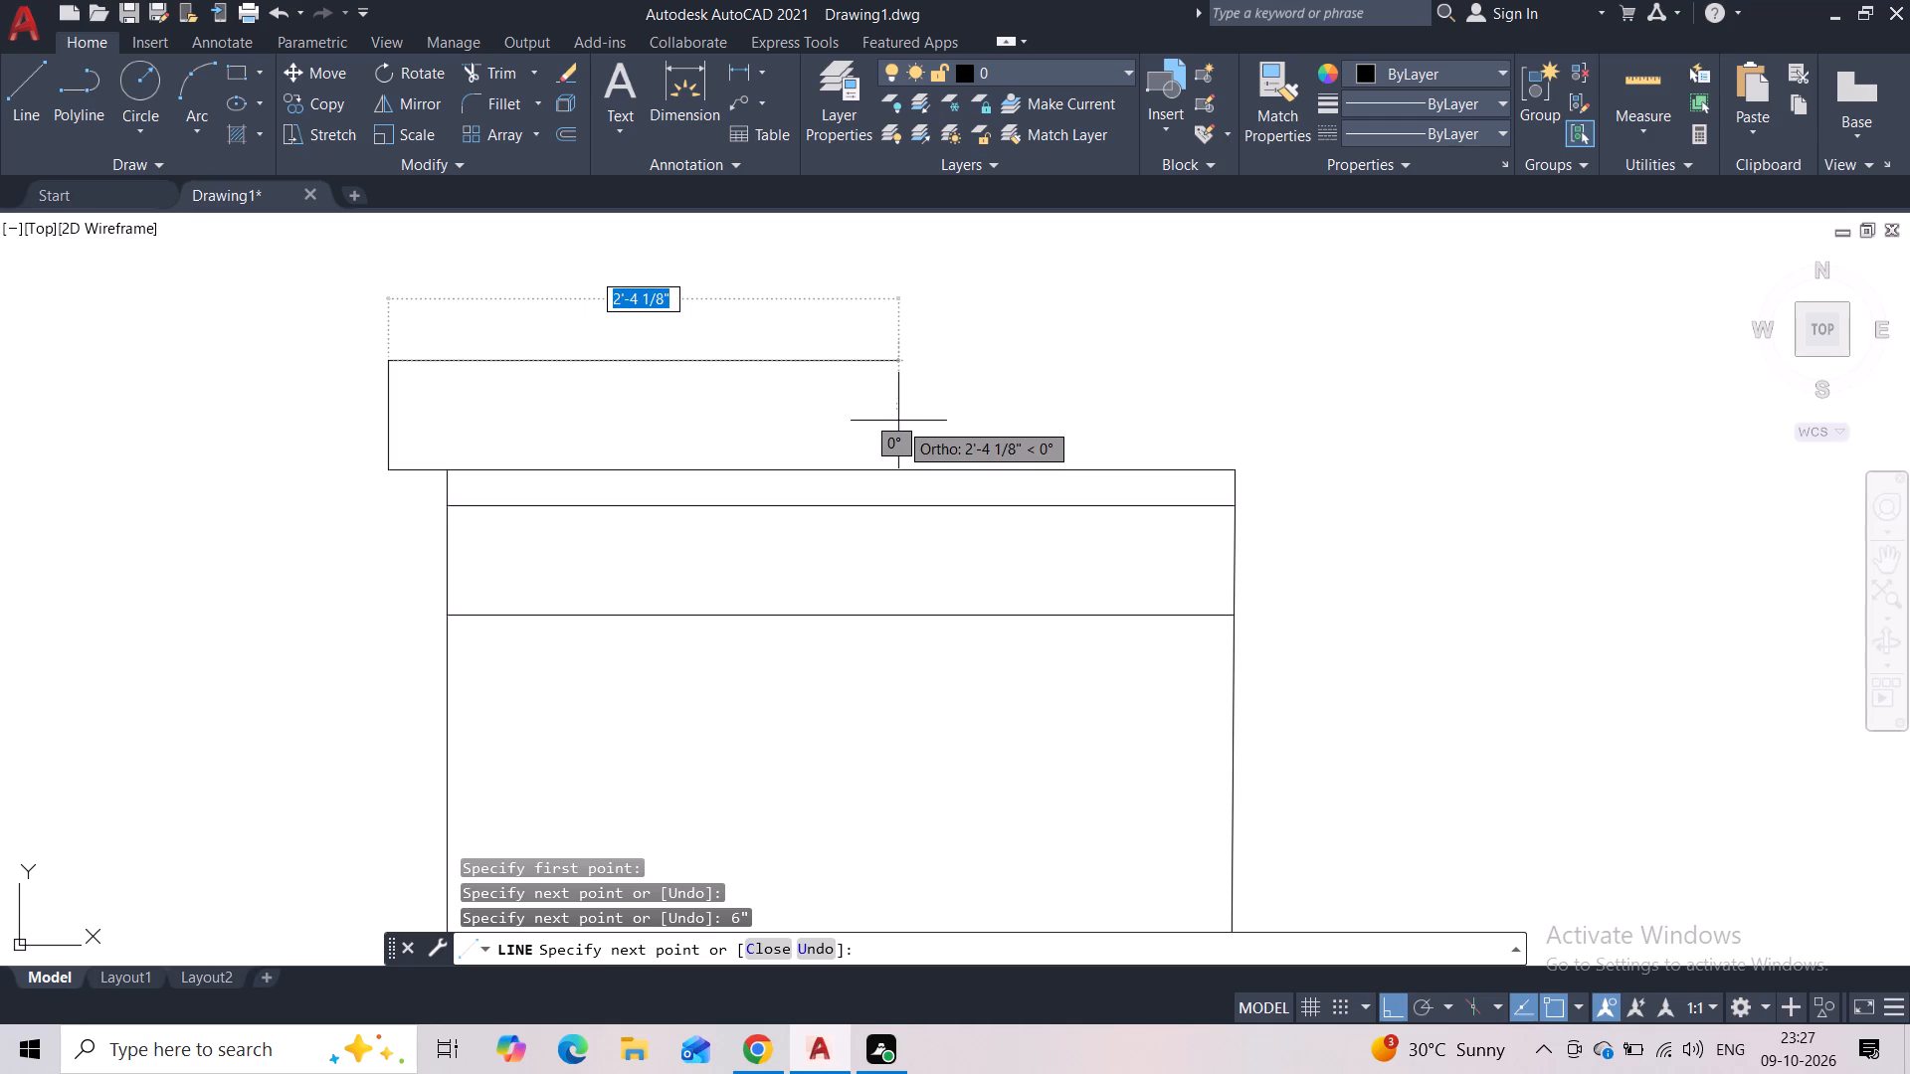
pyautogui.press('Escape')
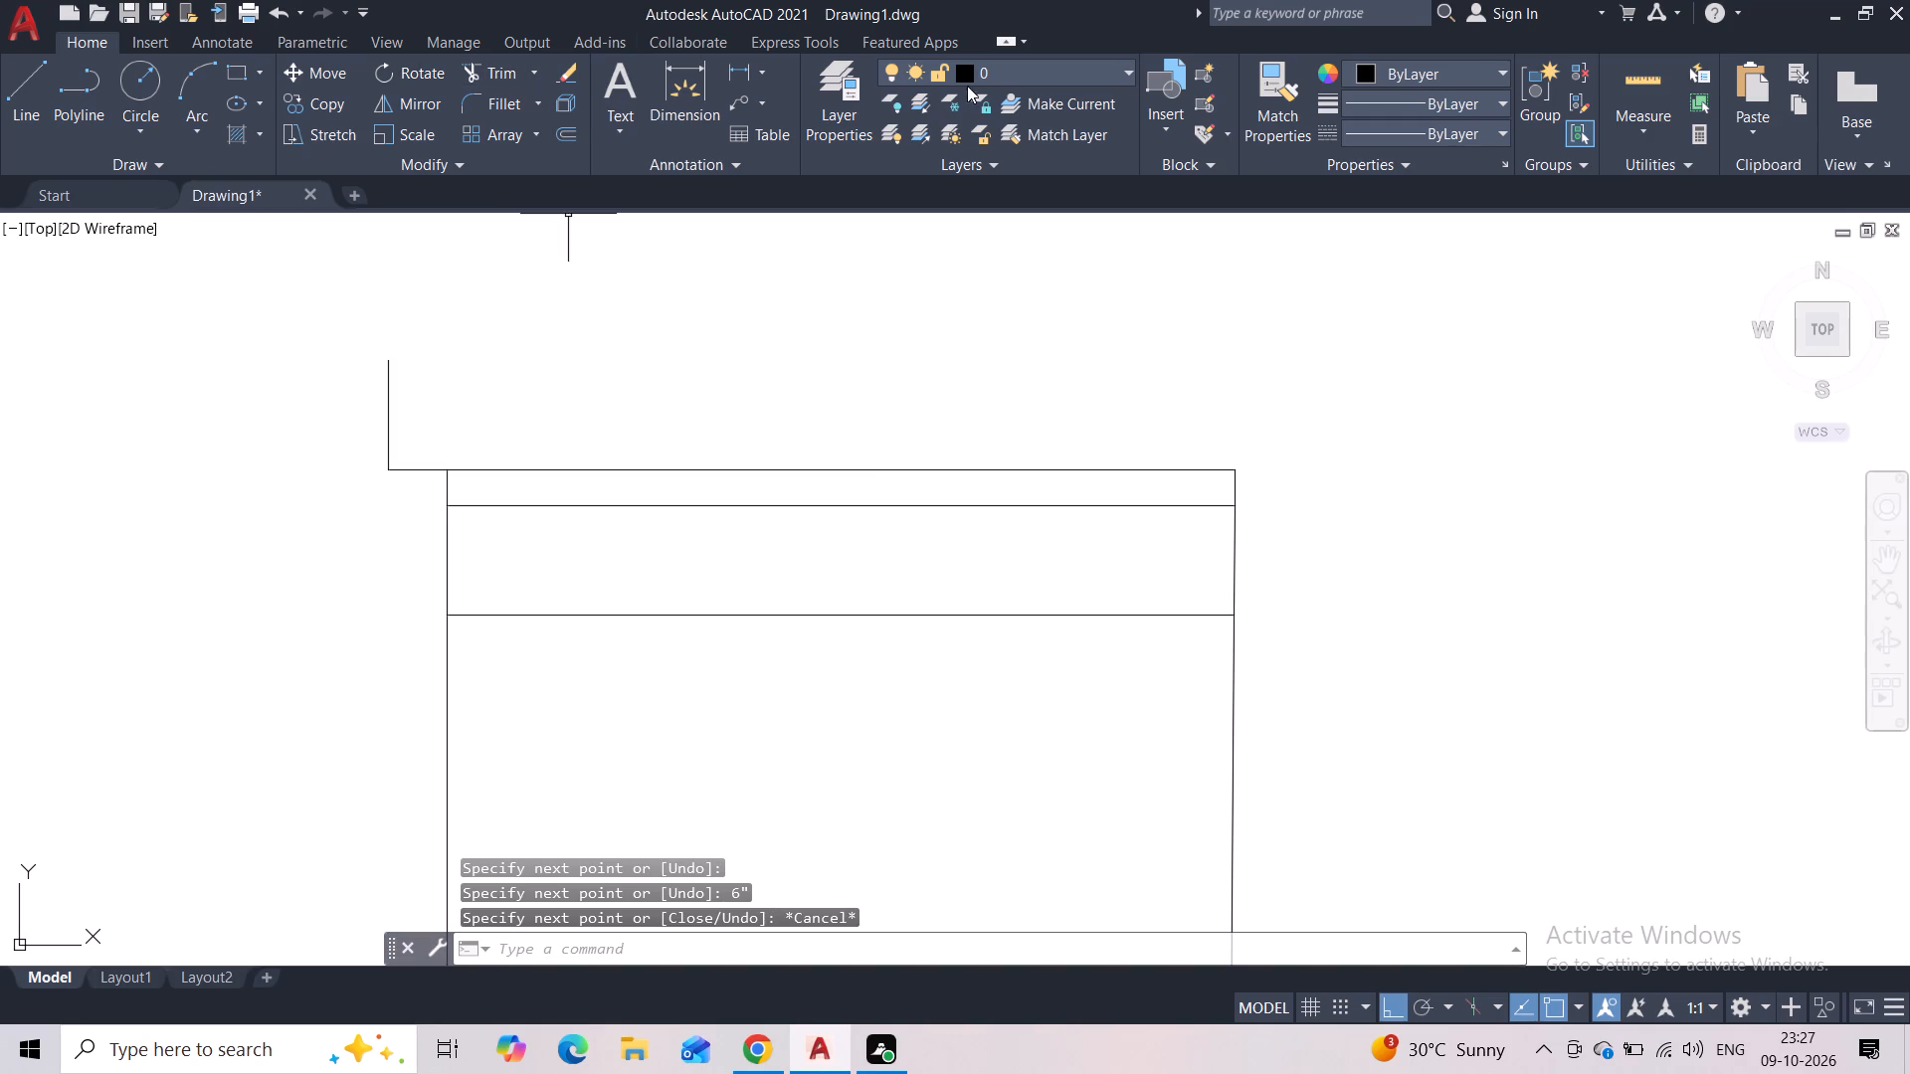
# Measure the height of the 6" cap band with a linear dimension between its two horizontal edges.
pyautogui.click(729, 72)
pyautogui.click(763, 510)
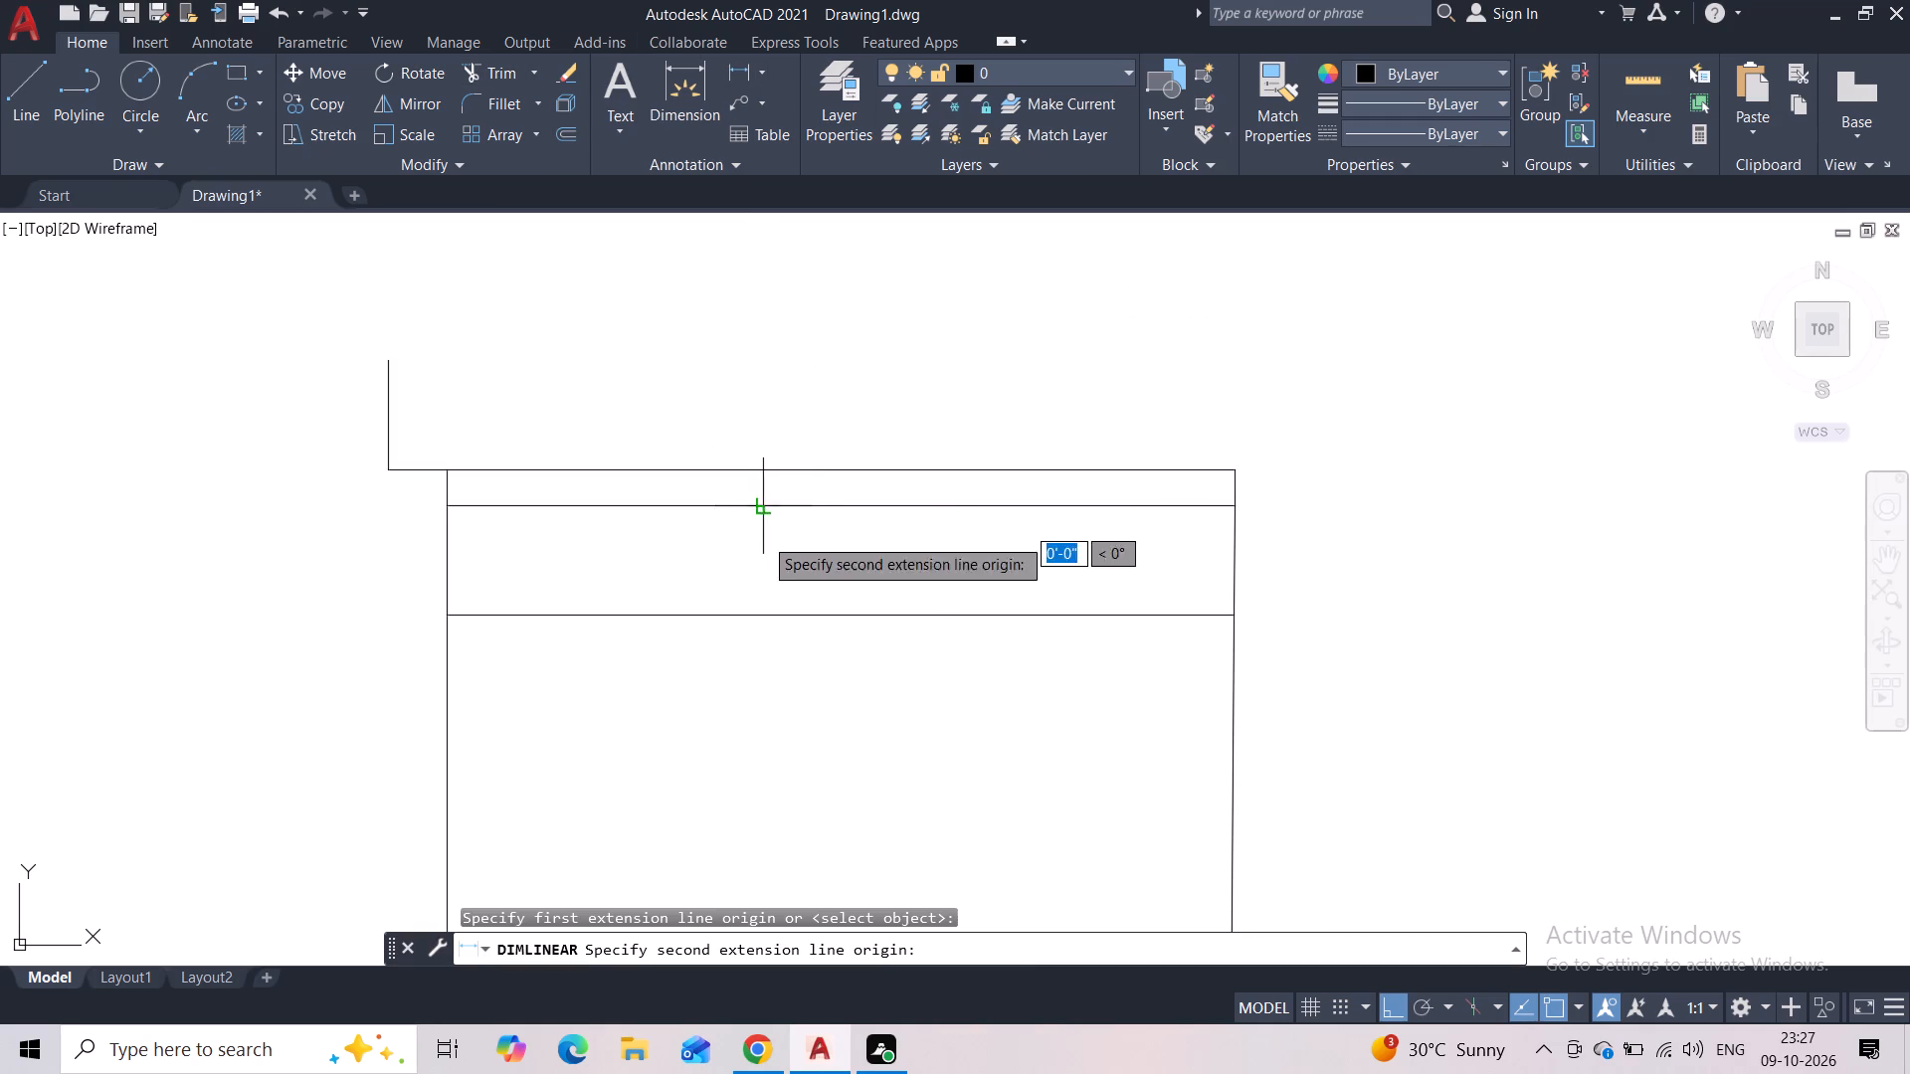
pyautogui.click(758, 615)
pyautogui.scroll(5, 774, 586)
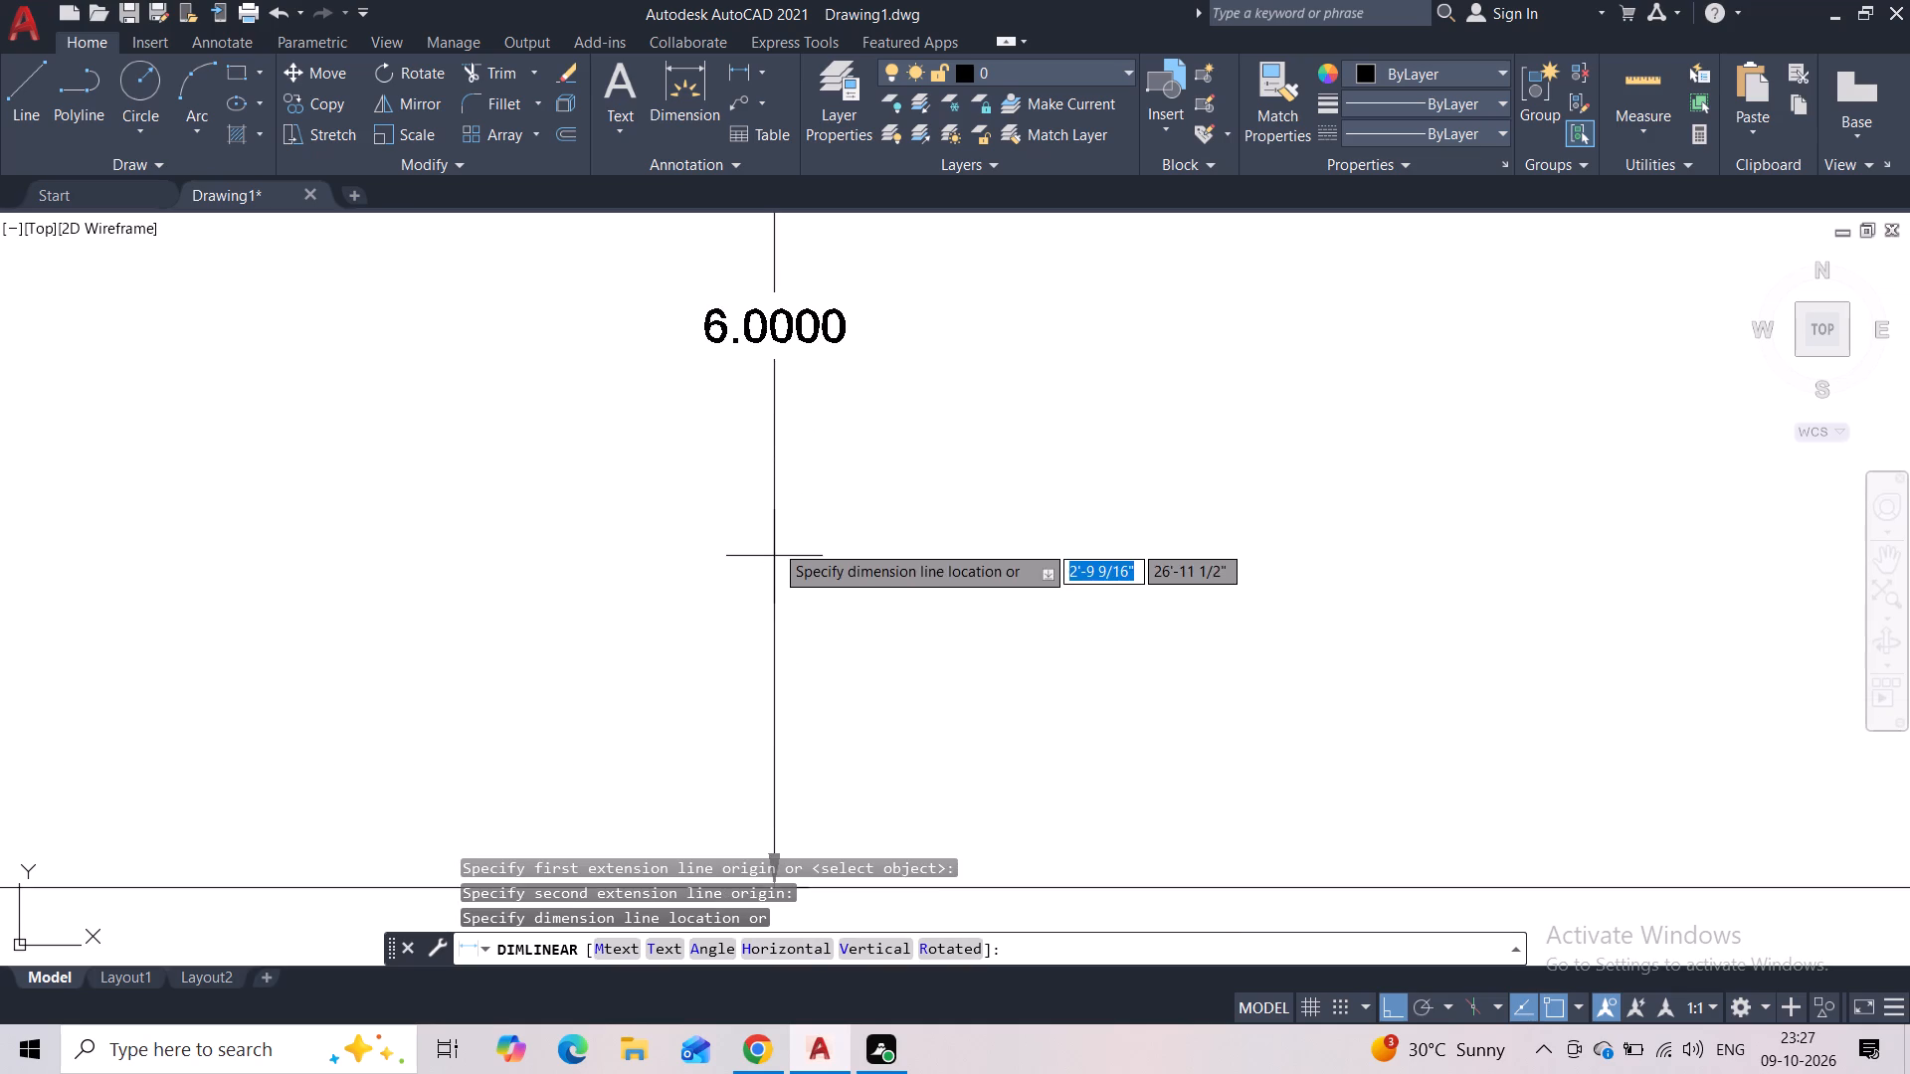
pyautogui.scroll(-5, 766, 502)
pyautogui.press('Escape')
# Draw a line about 3'-6" horizontally from the top of the 6" upright, continuing down to the 2" band's top edge.
pyautogui.scroll(-4, 768, 497)
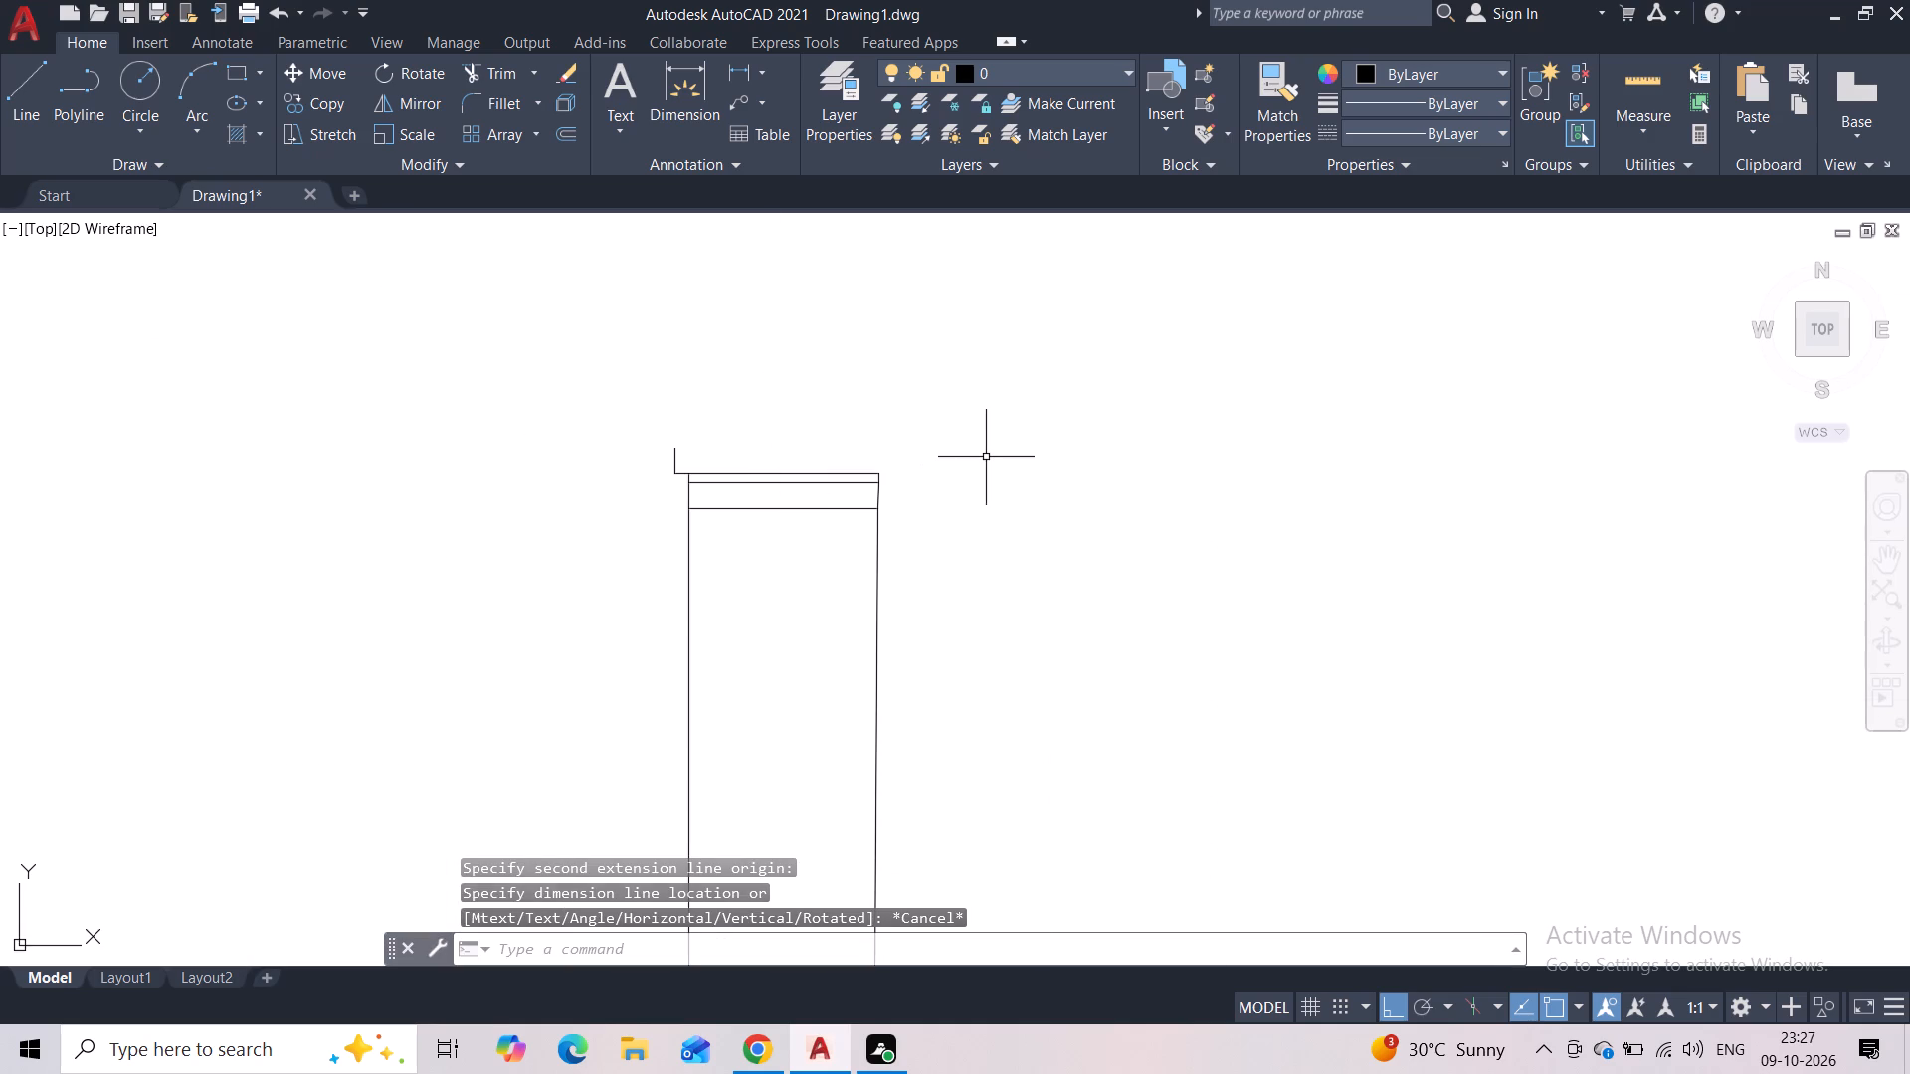
pyautogui.scroll(-3, 973, 515)
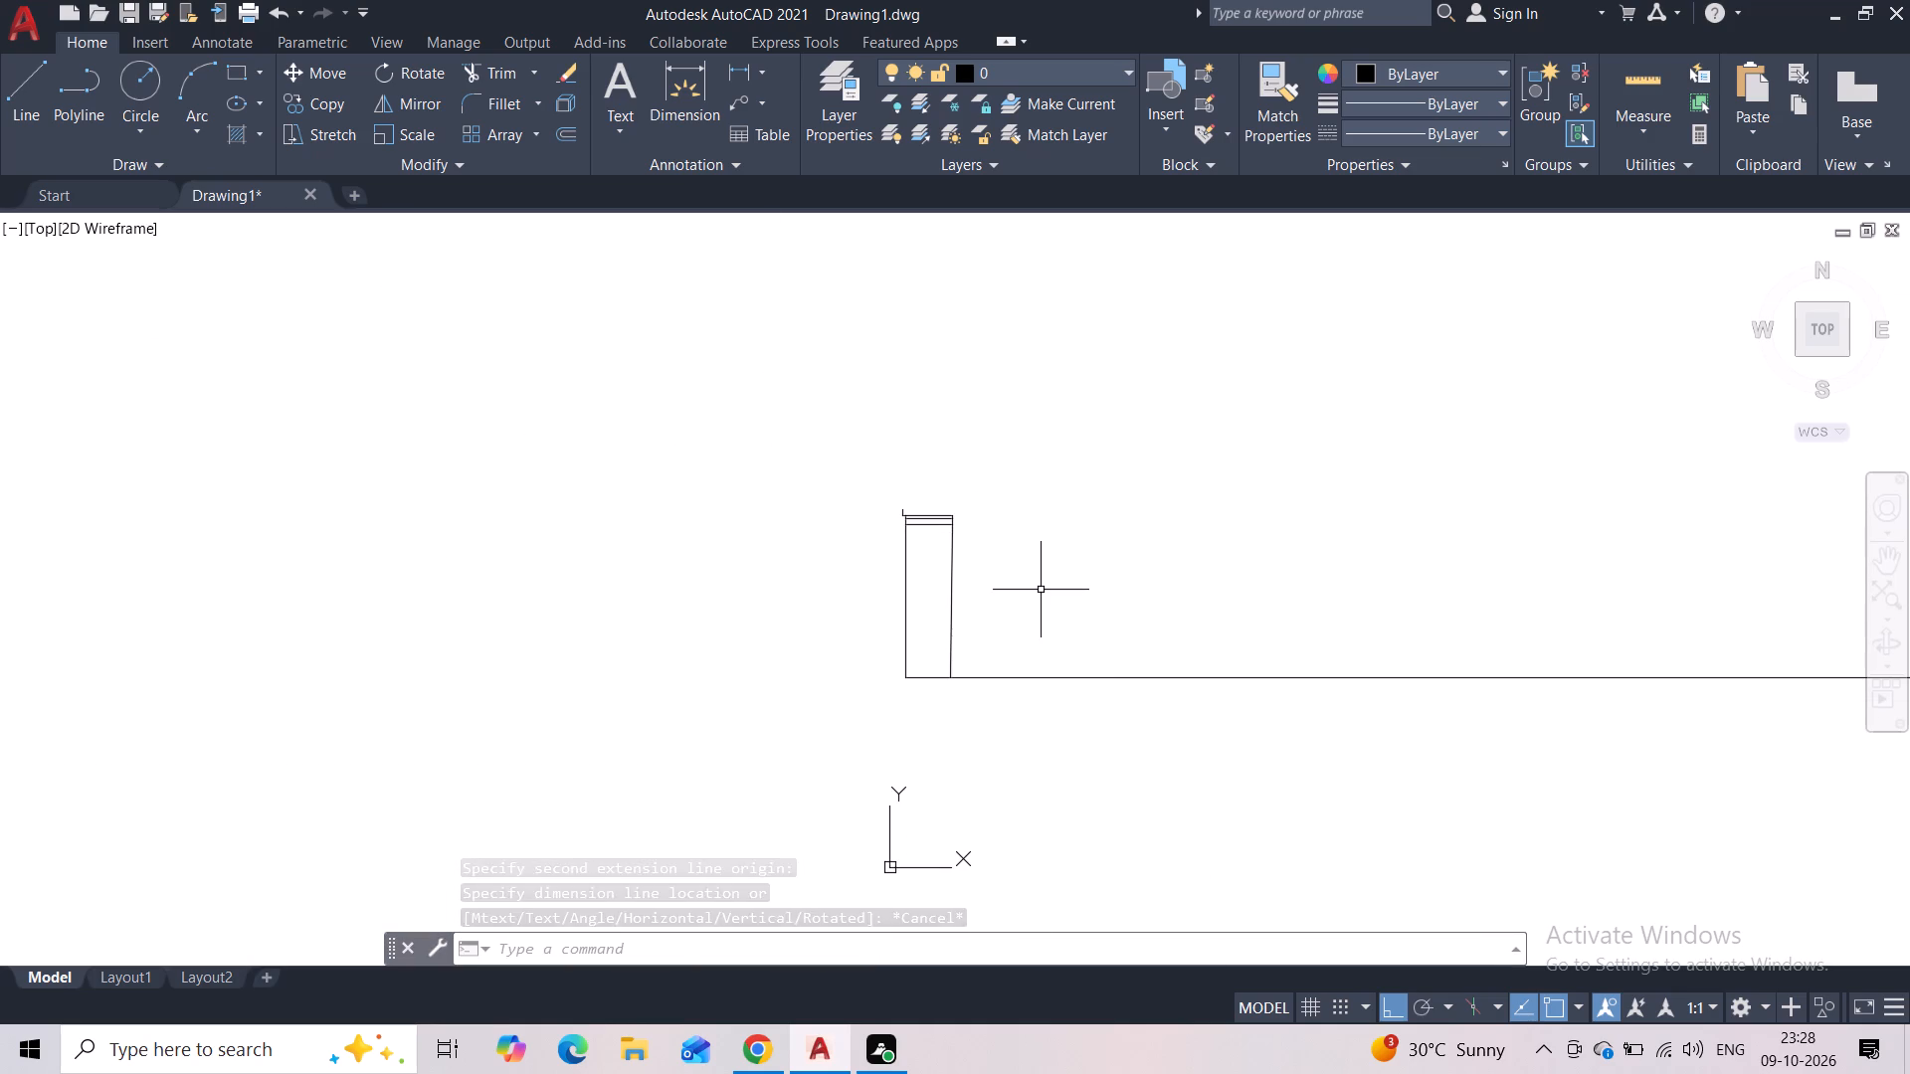
pyautogui.scroll(1, 1041, 590)
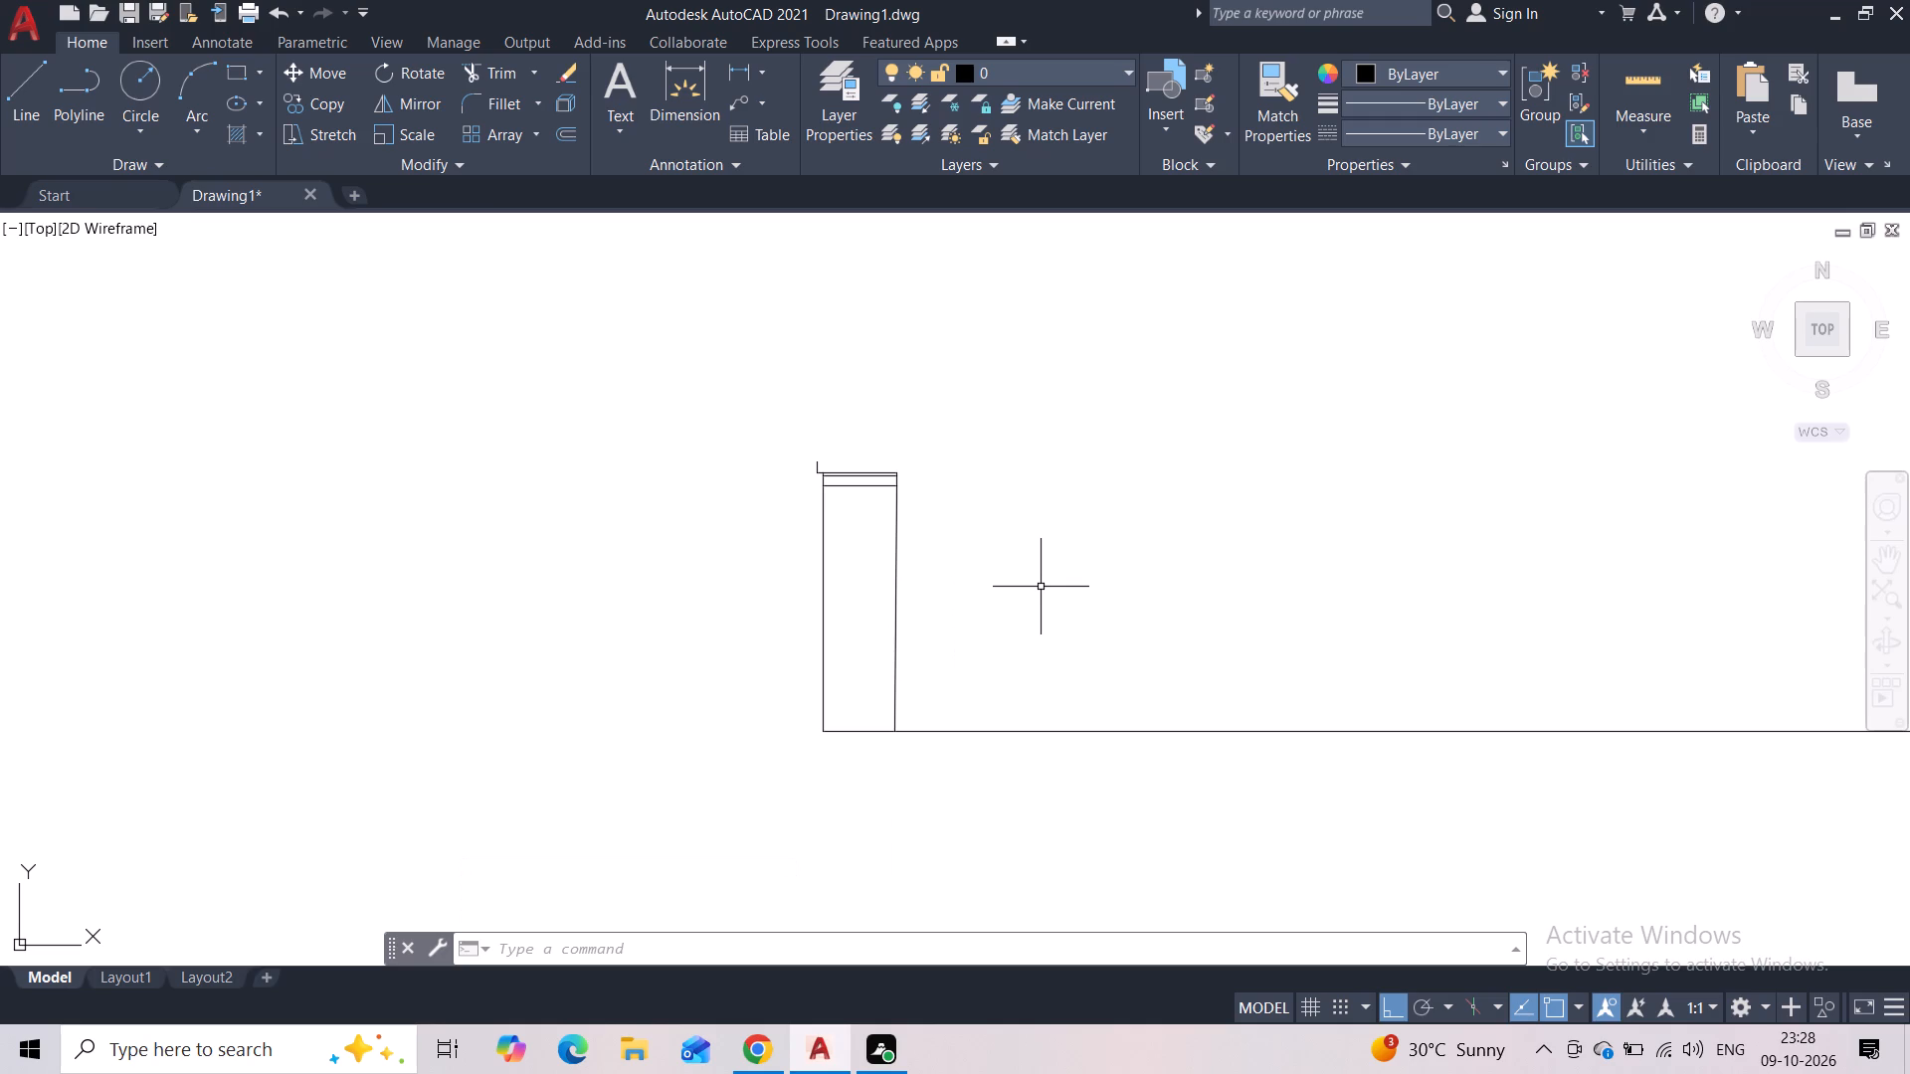
pyautogui.scroll(4, 824, 470)
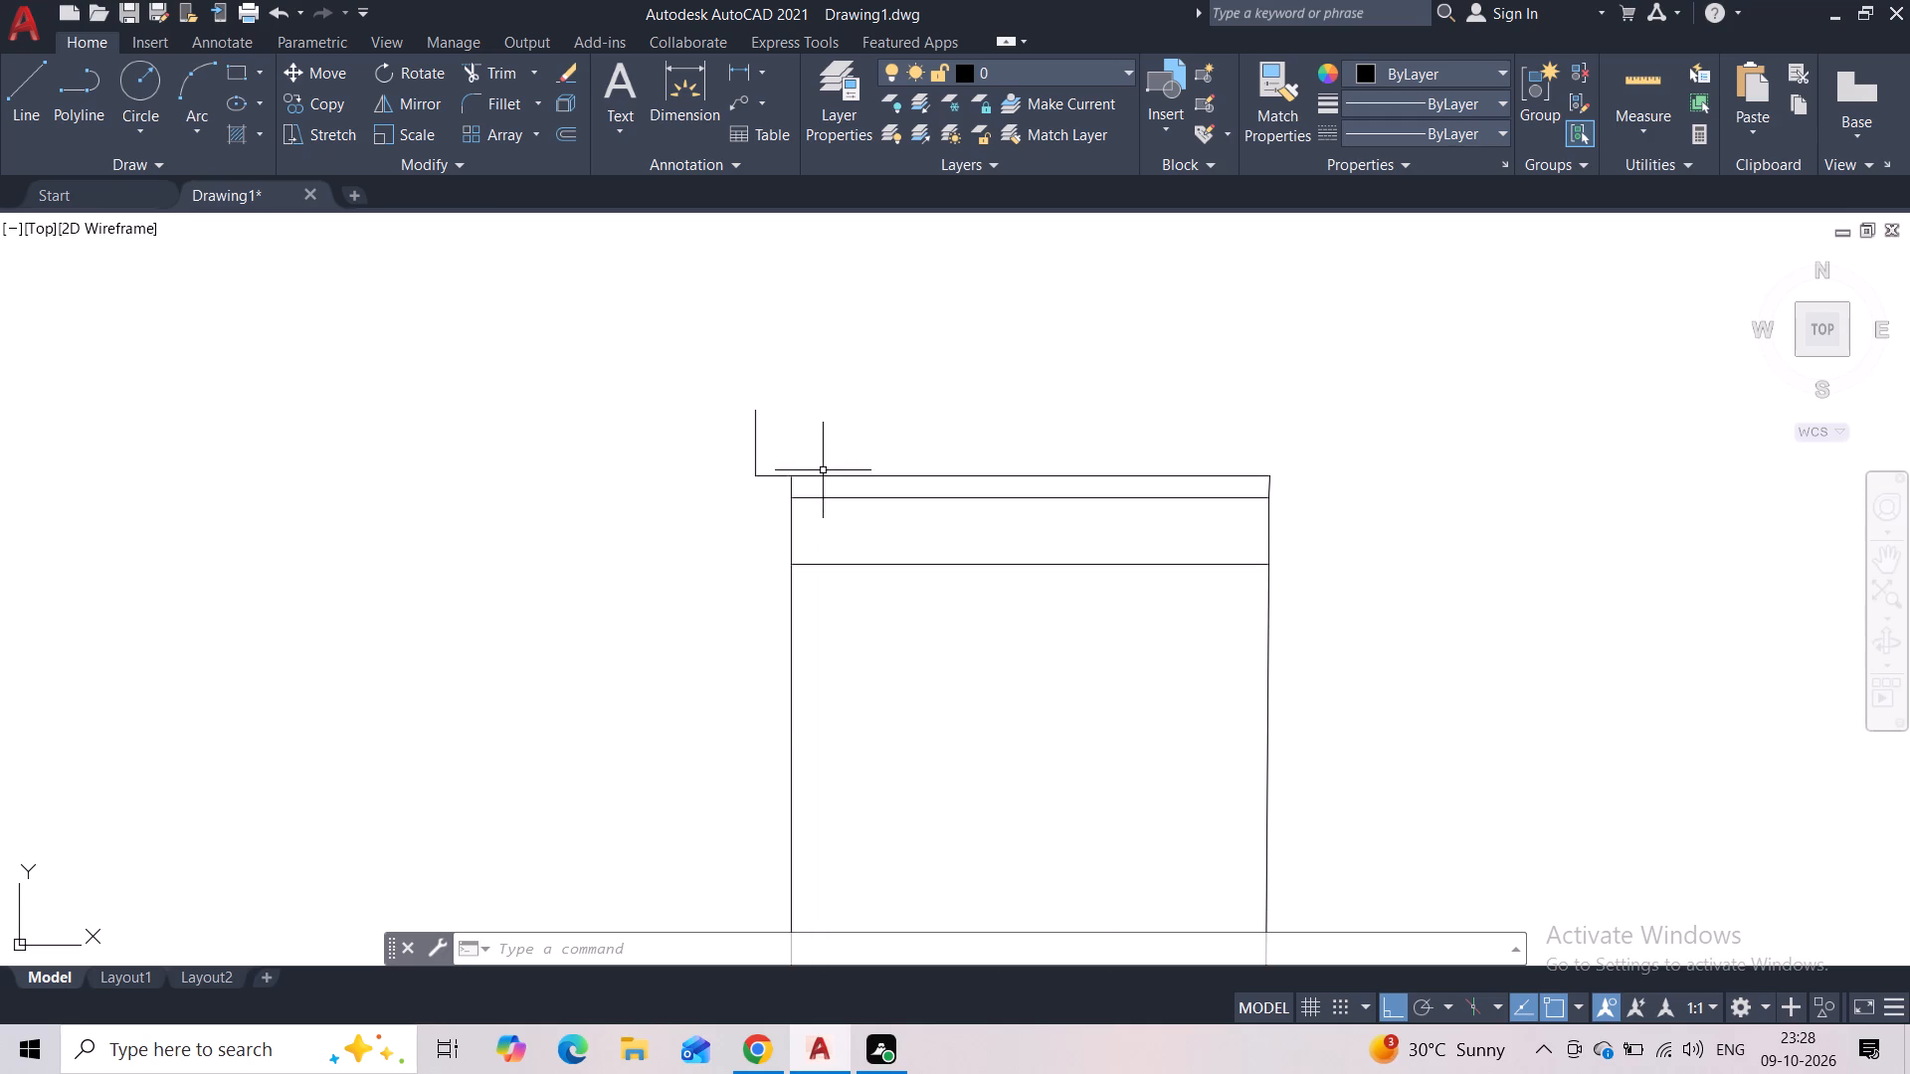
pyautogui.click(28, 95)
pyautogui.click(752, 402)
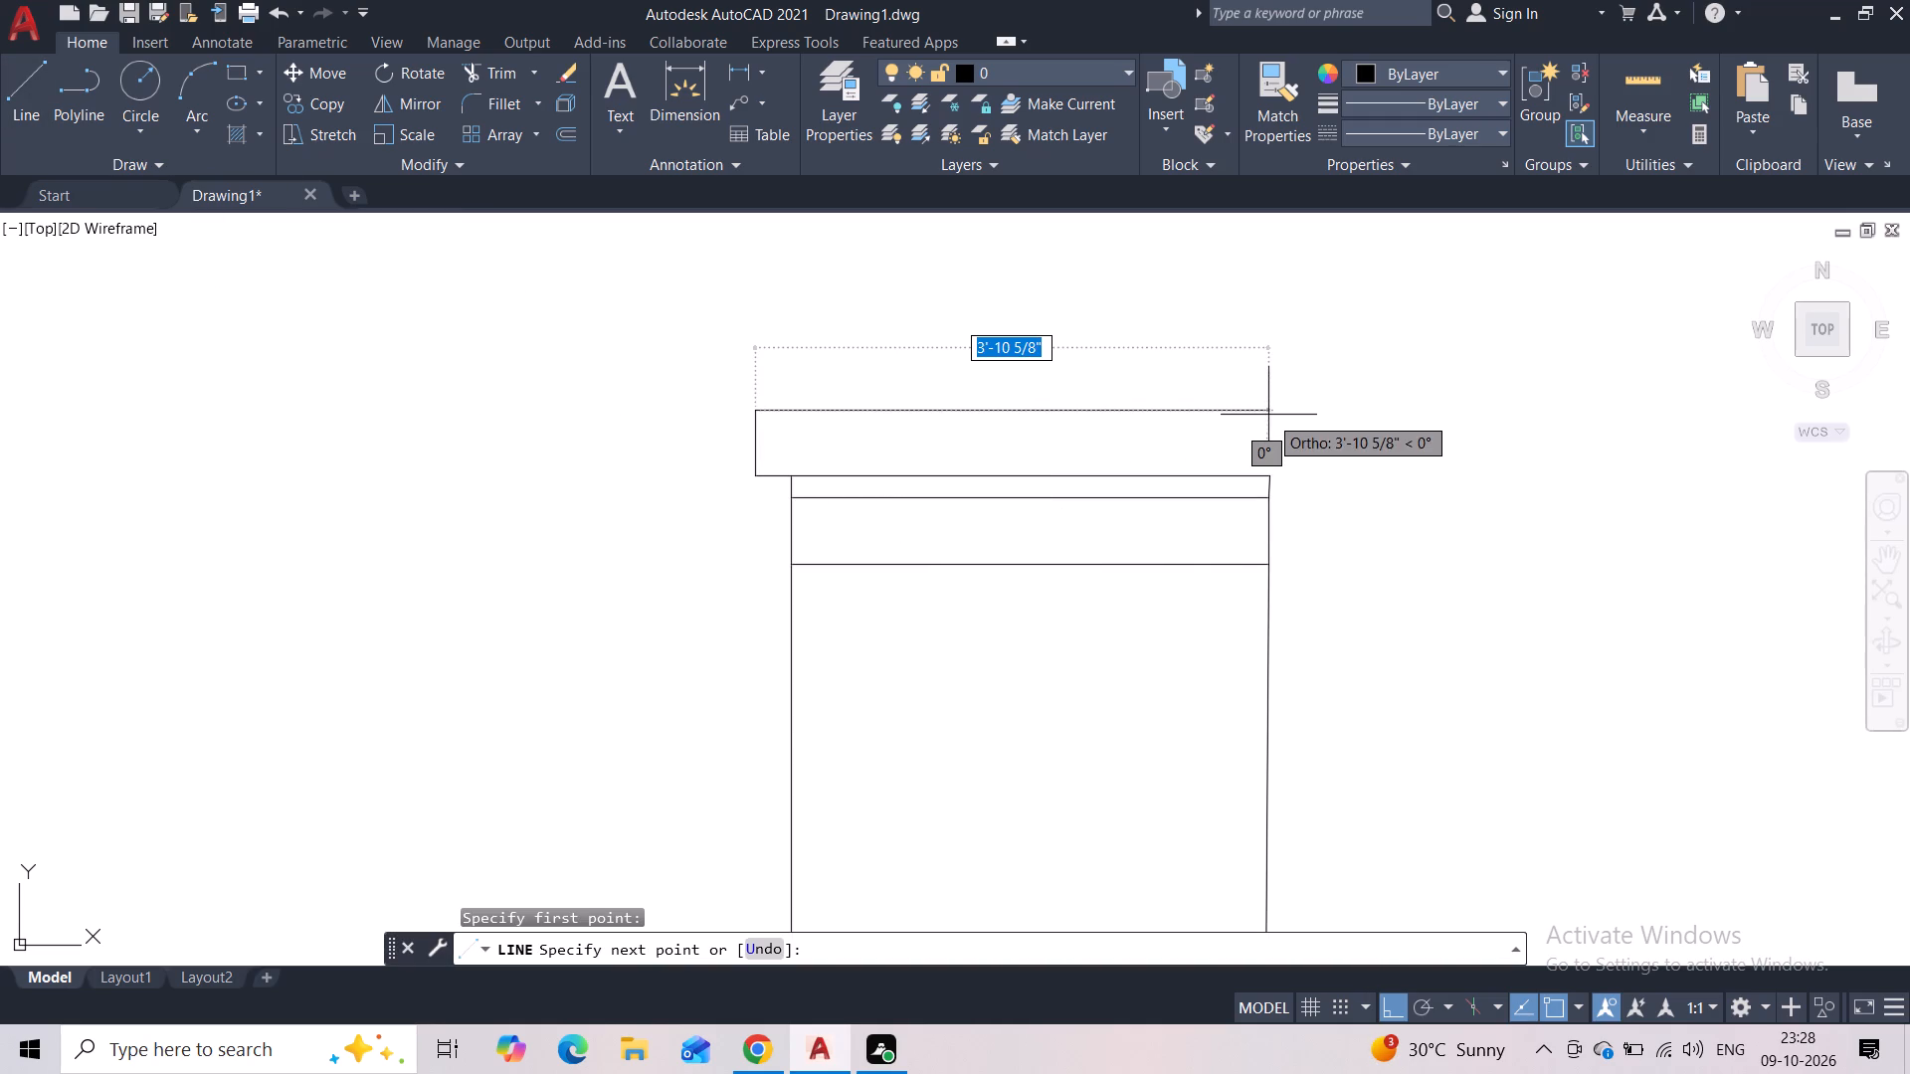
pyautogui.click(1219, 419)
pyautogui.click(1220, 473)
pyautogui.press('Escape')
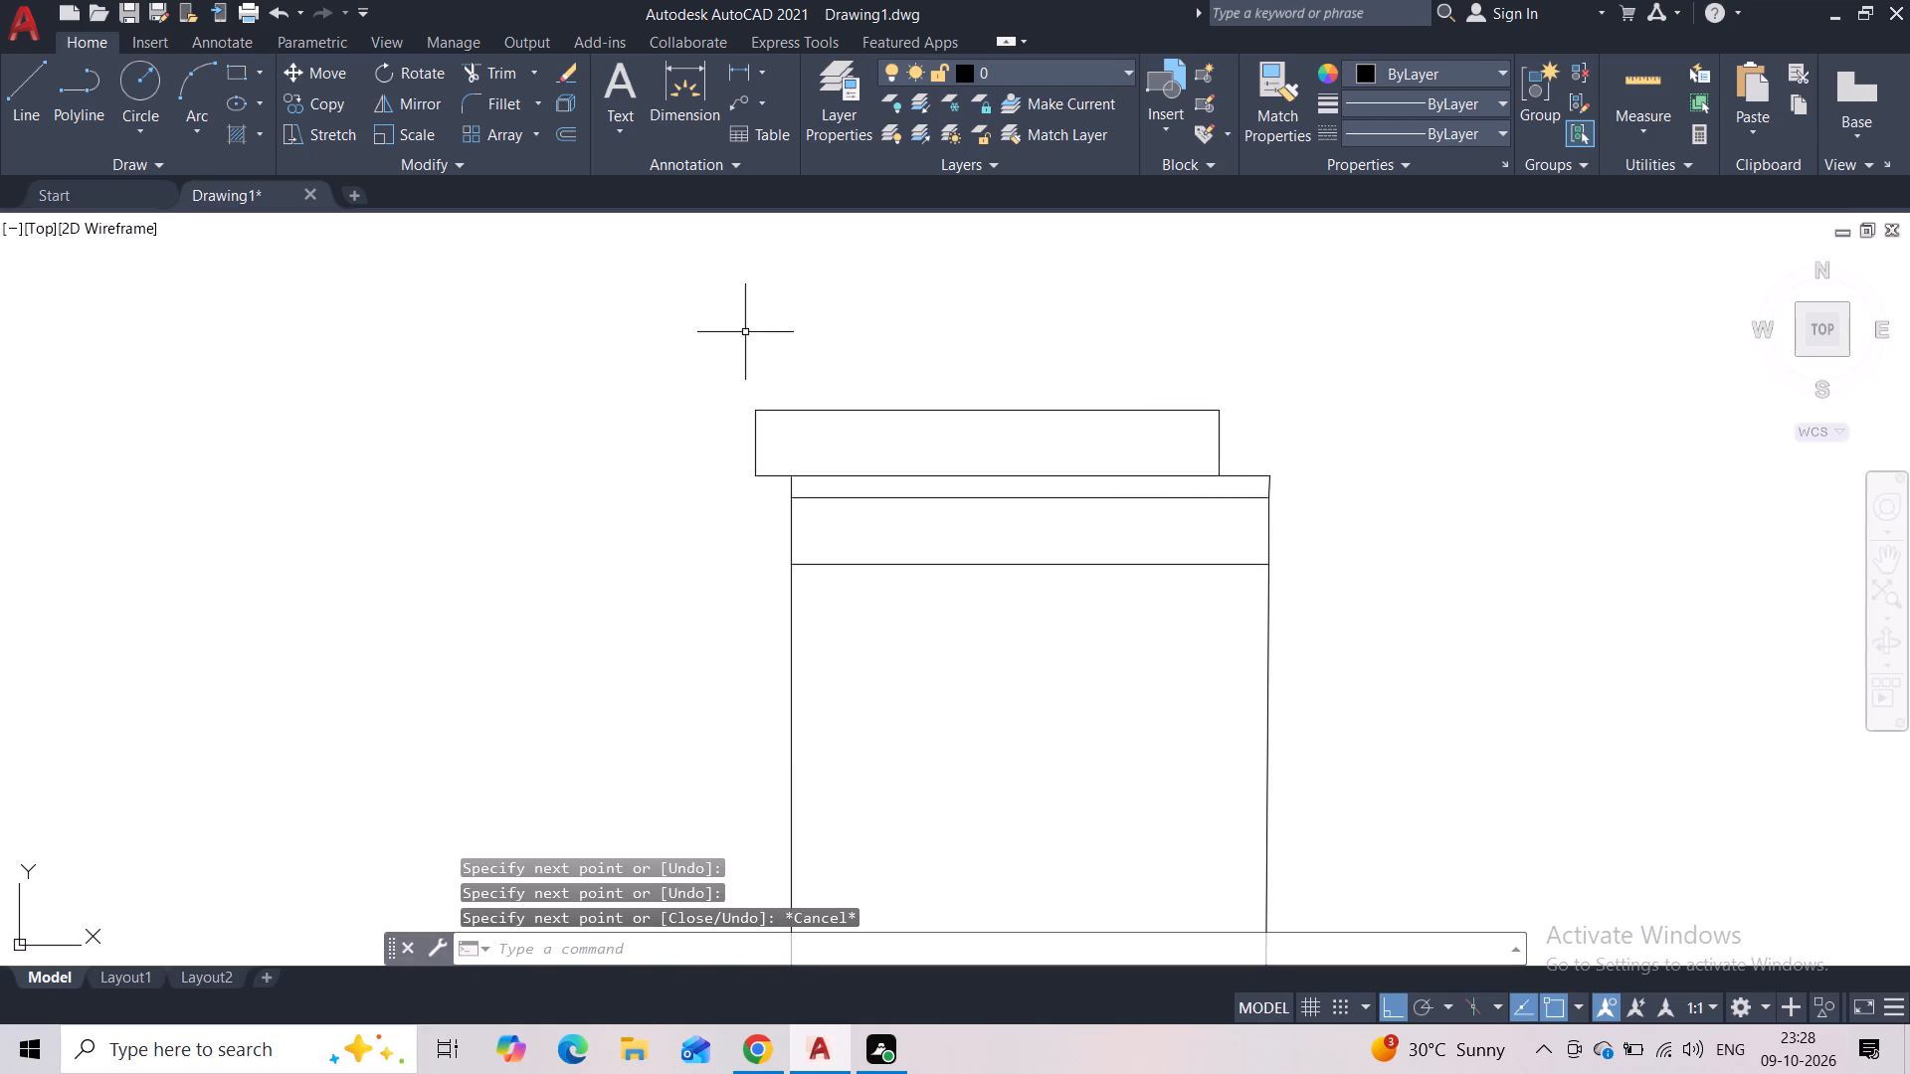
# Draw a 2" vertical line up from the upper block's top-left corner, continuing with a horizontal line about 3'-6" to the right.
pyautogui.click(33, 113)
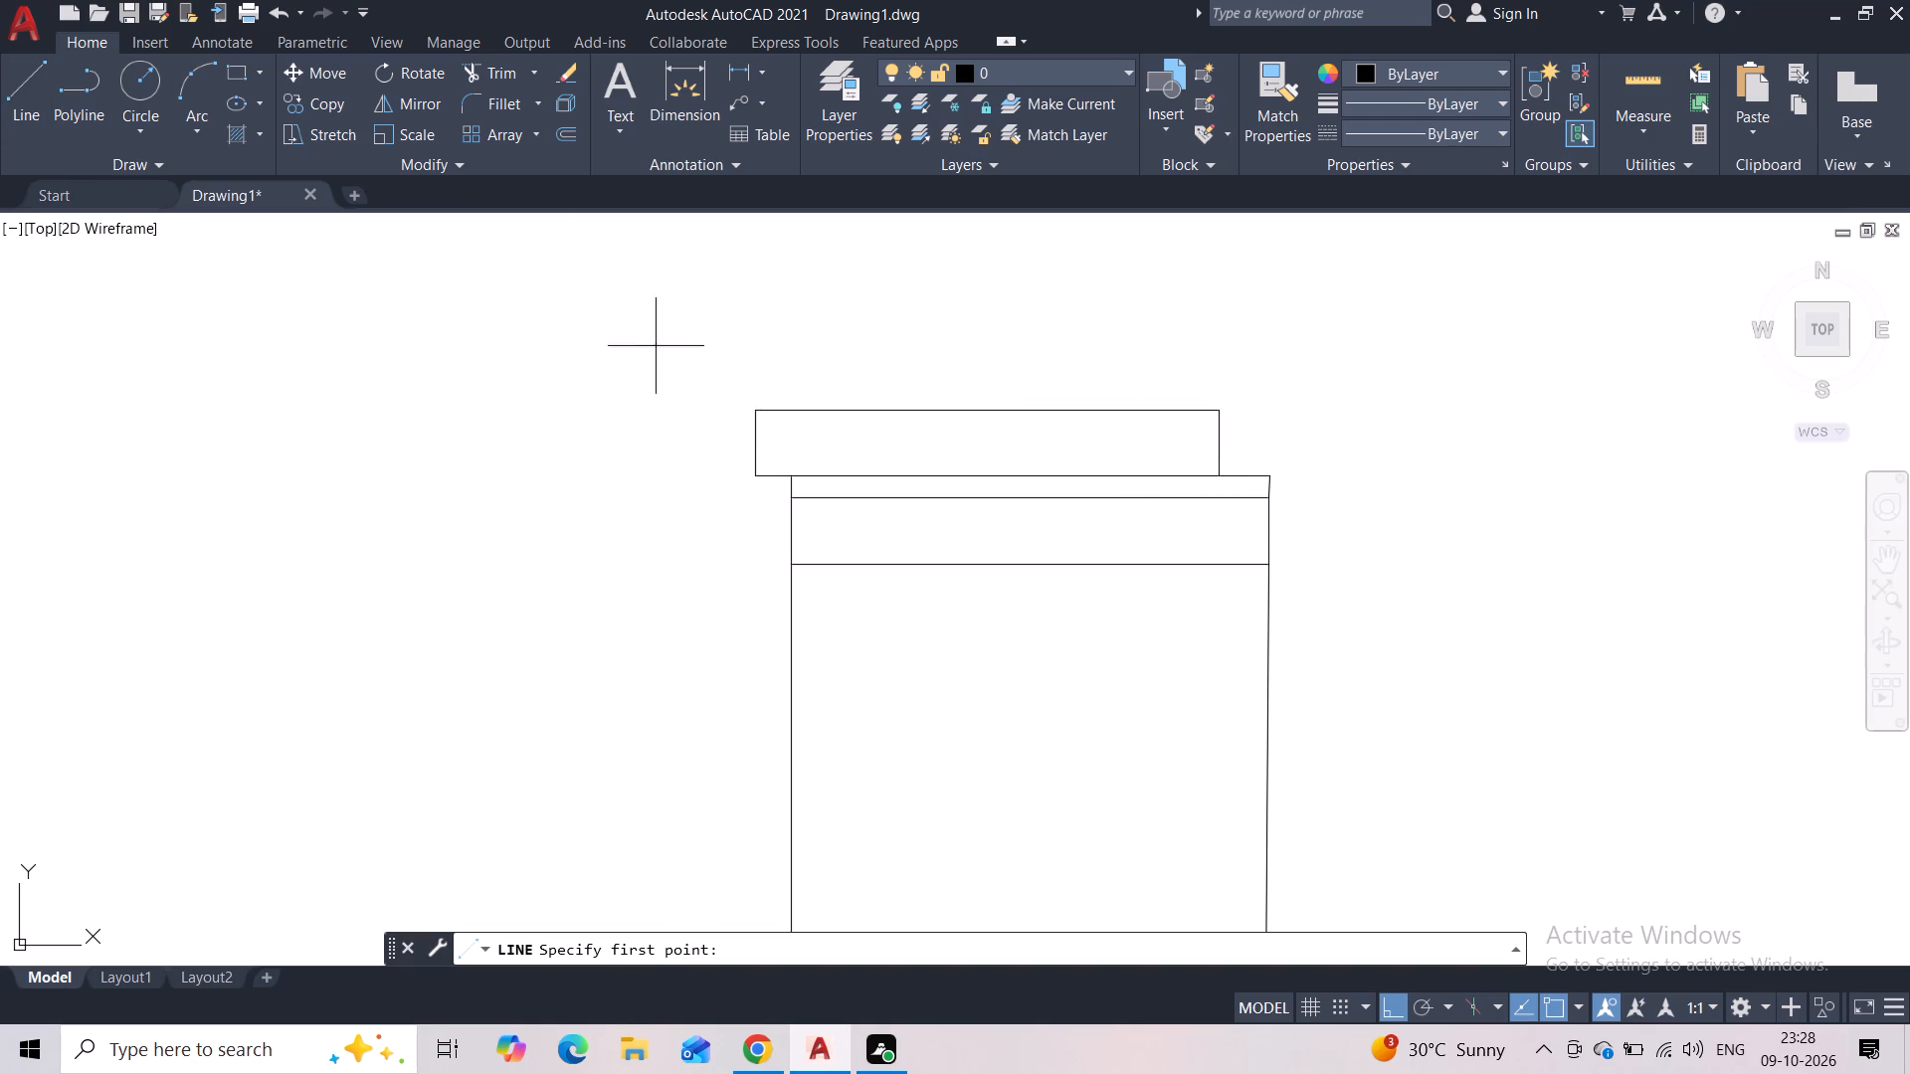
pyautogui.click(749, 407)
pyautogui.write('2"')
pyautogui.press('Return')
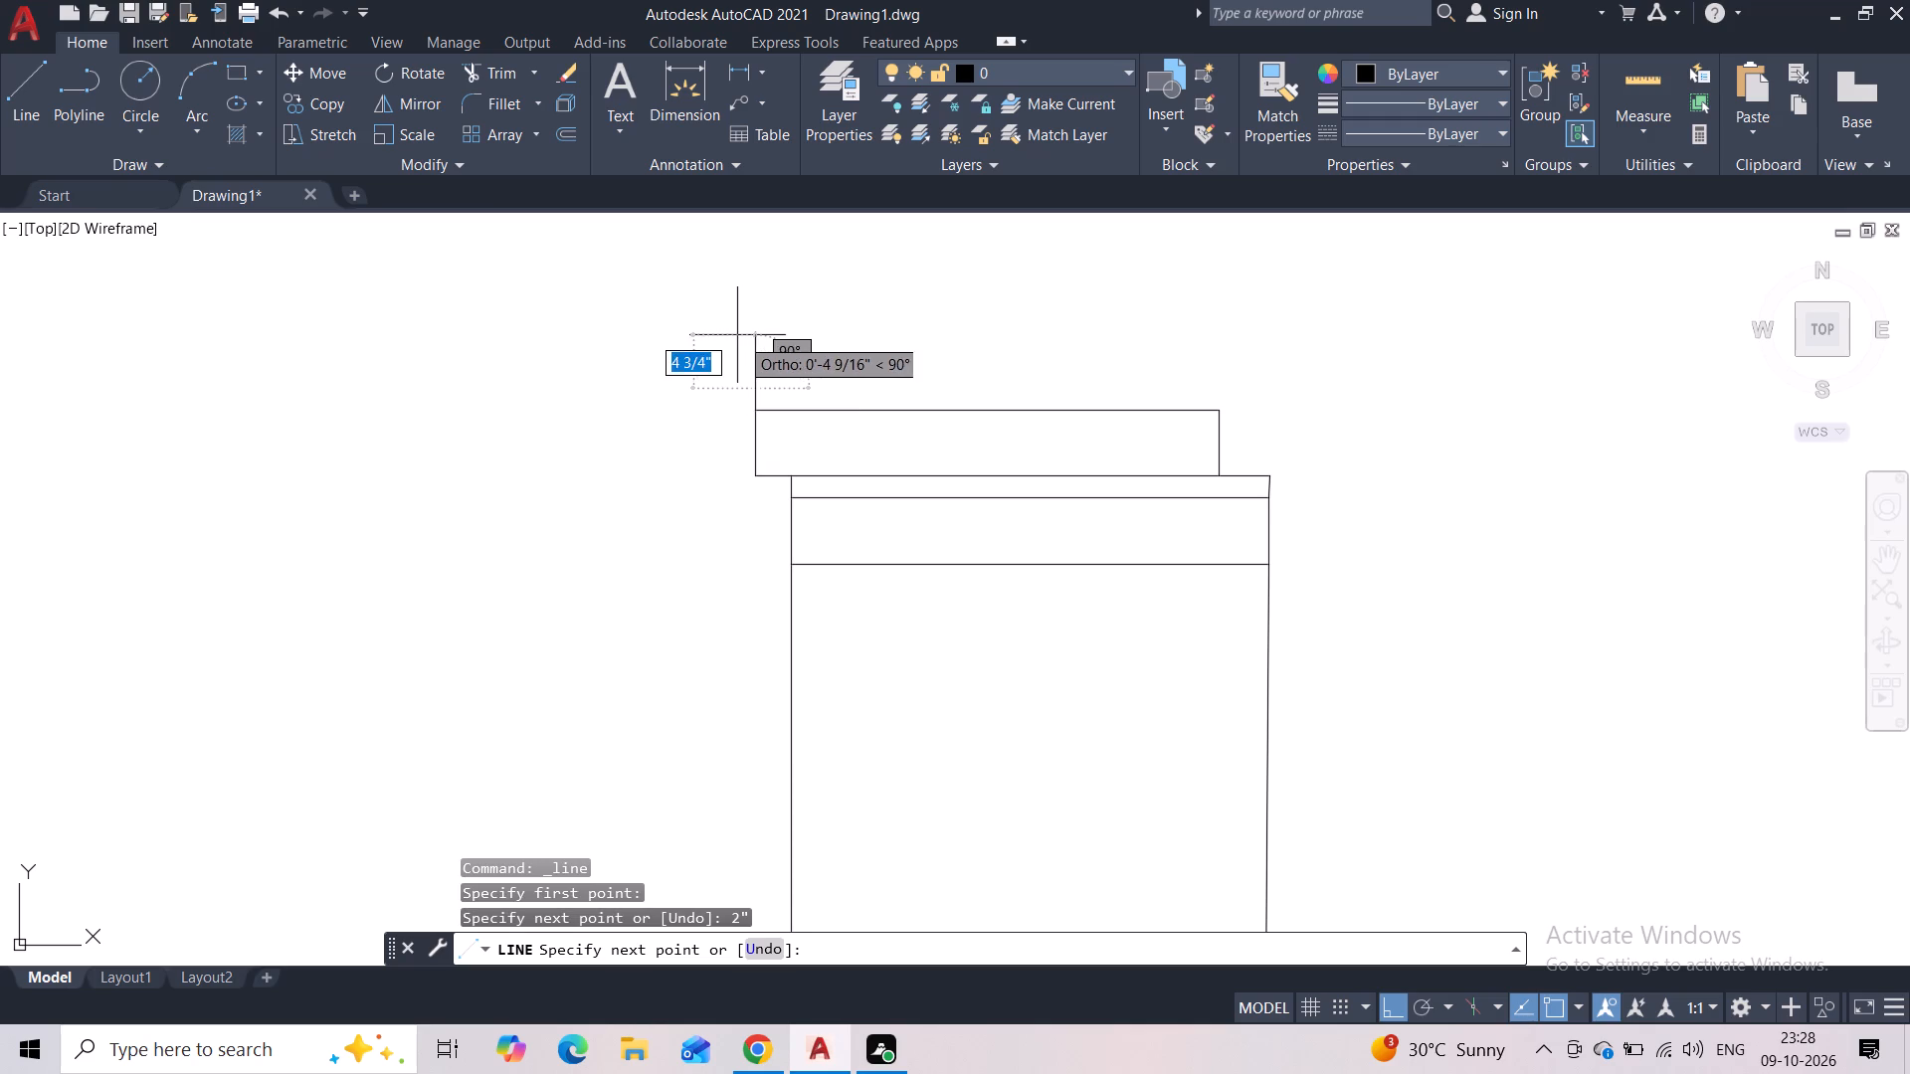
pyautogui.click(1217, 386)
pyautogui.press('Escape')
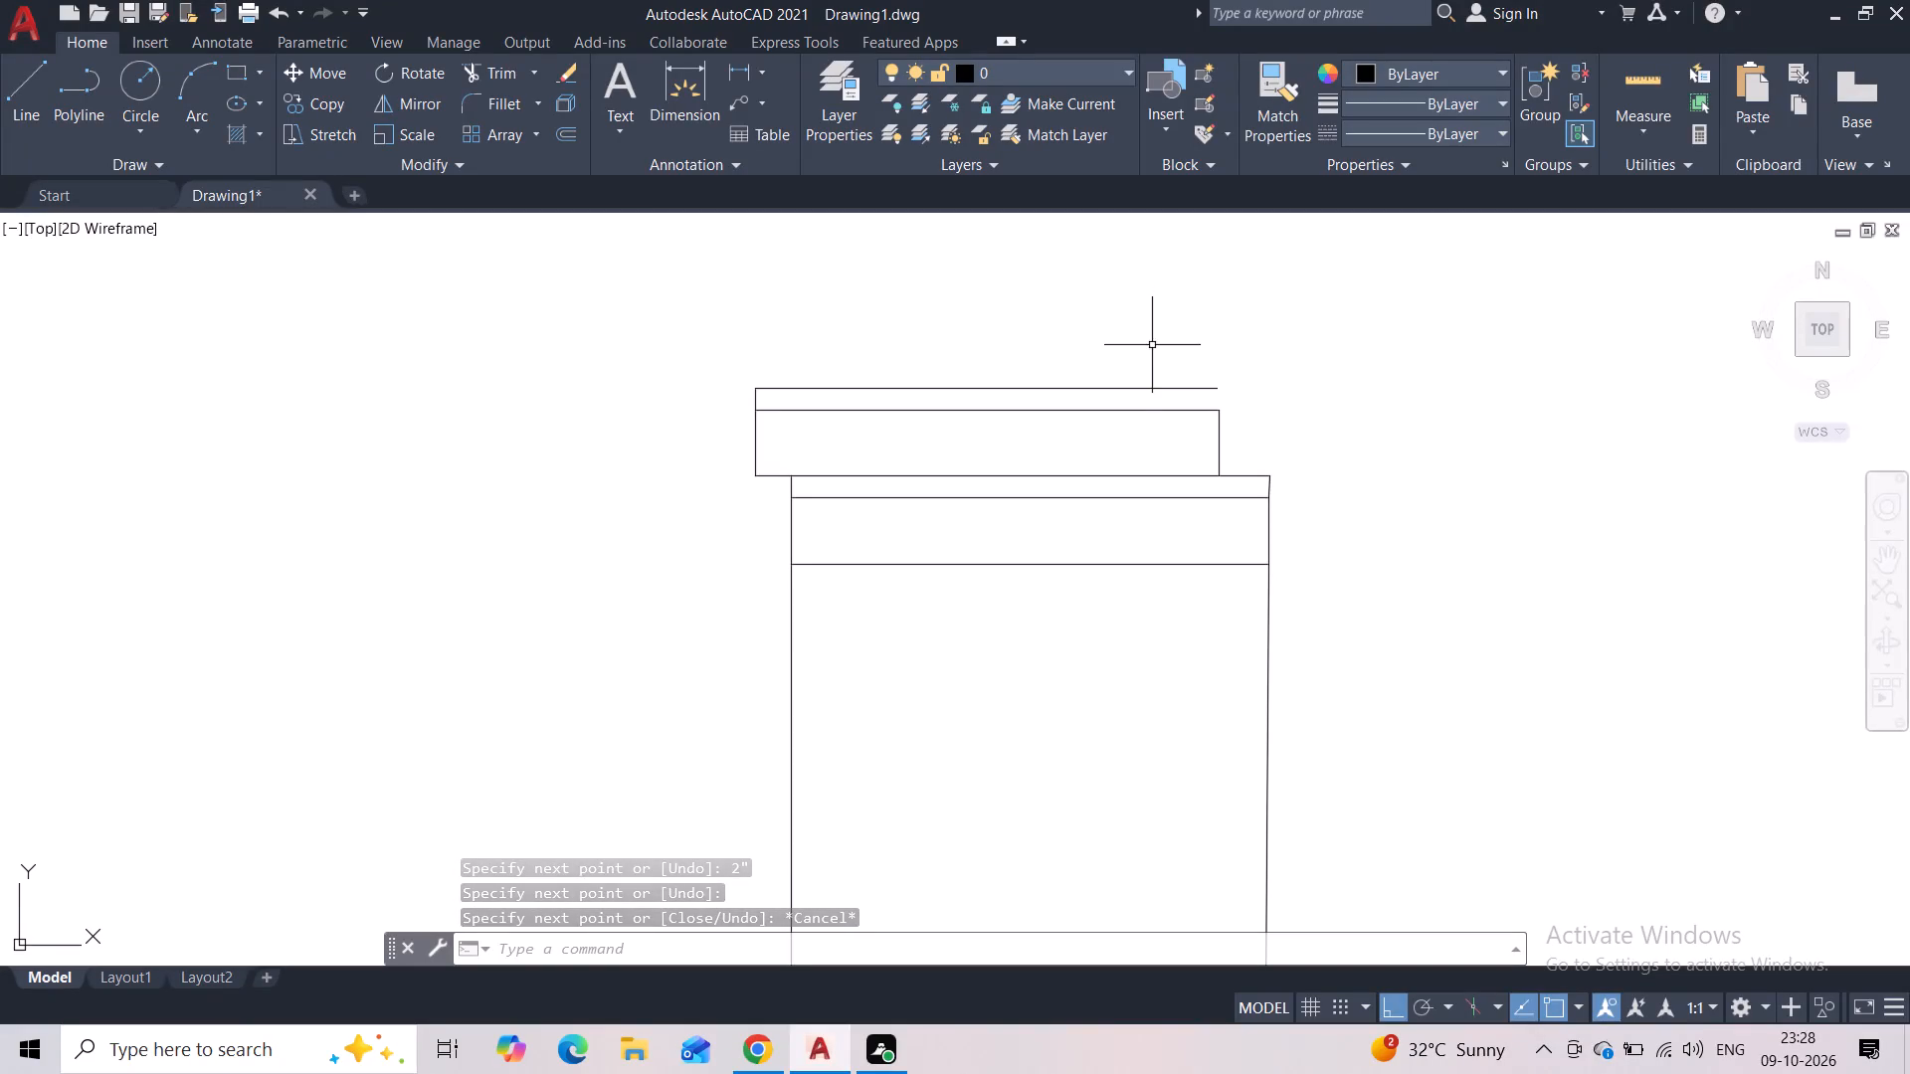
# Draw a line from the upper block's right-edge midpoint down 3" to its corner, about 3" right along the band, and a short distance up.
pyautogui.moveTo(1266, 452); pyautogui.dragTo(908, 369, button='middle')
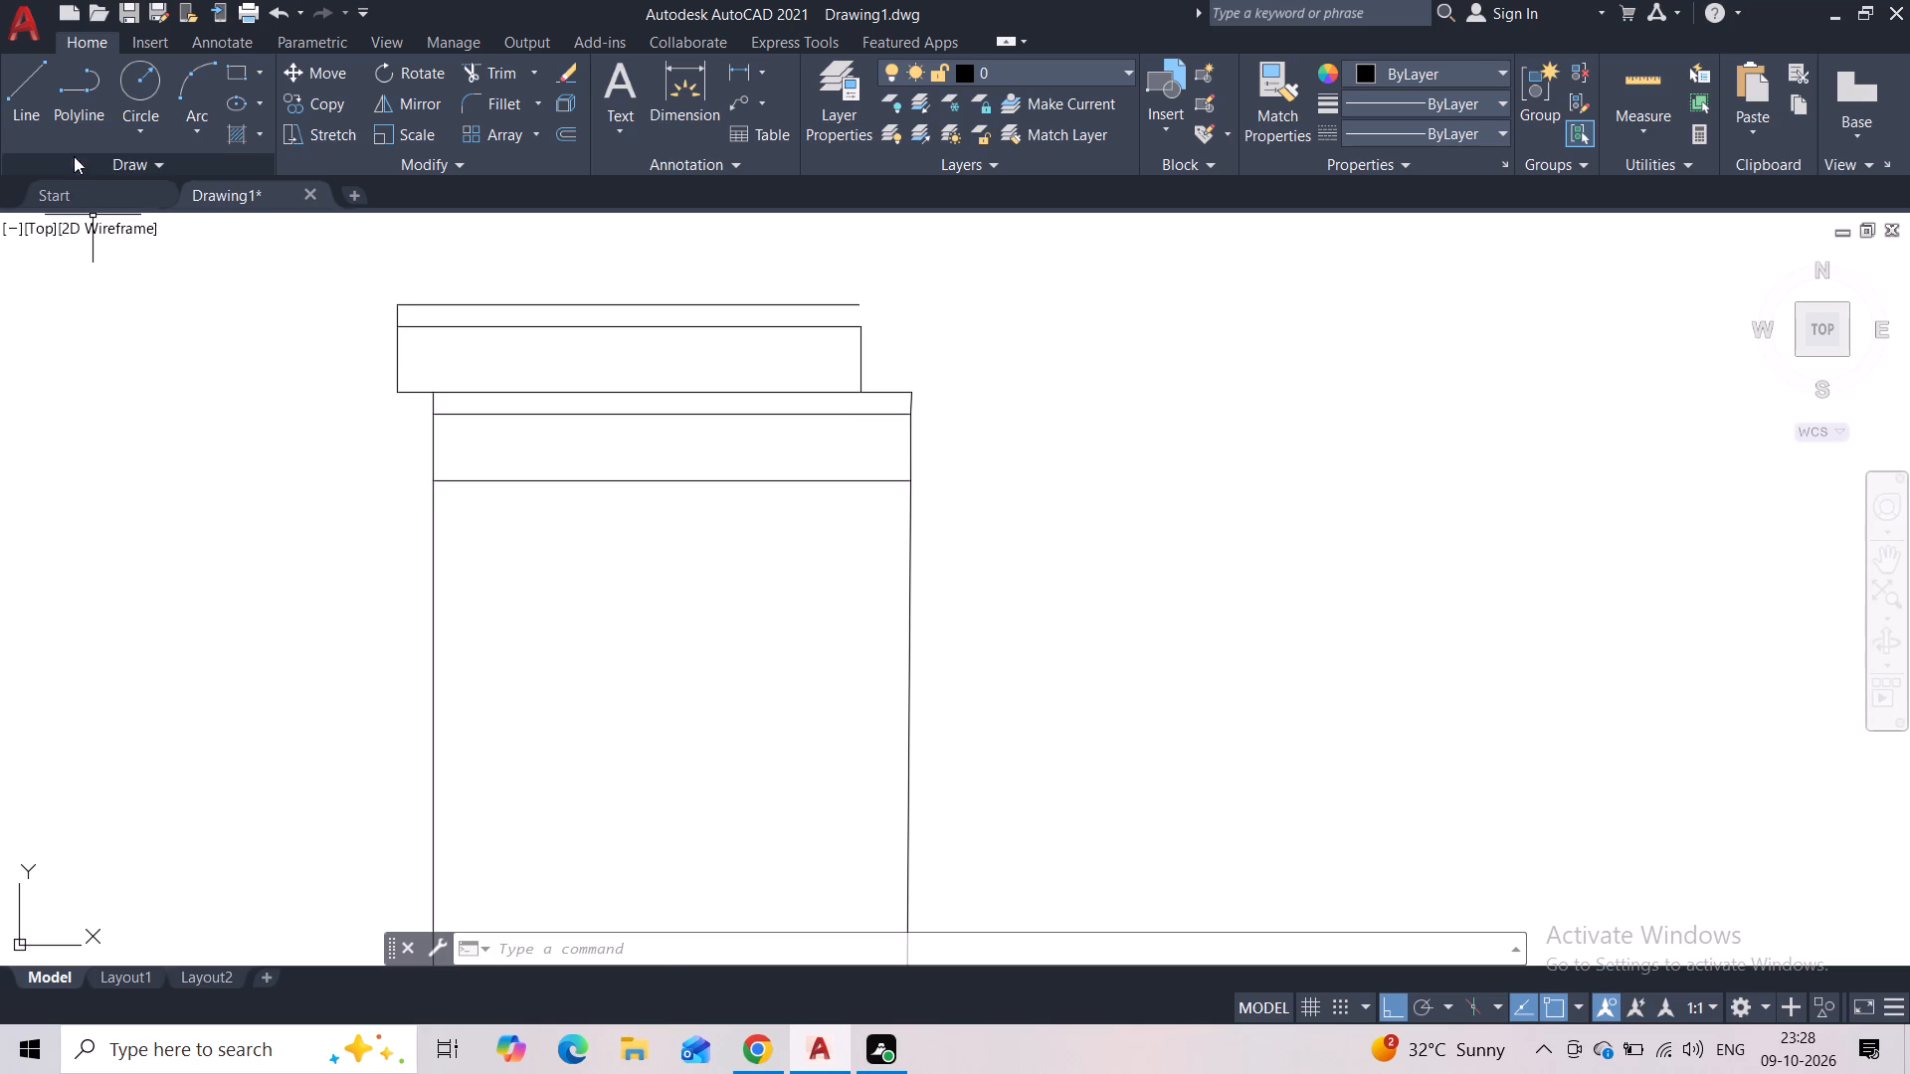
pyautogui.click(40, 105)
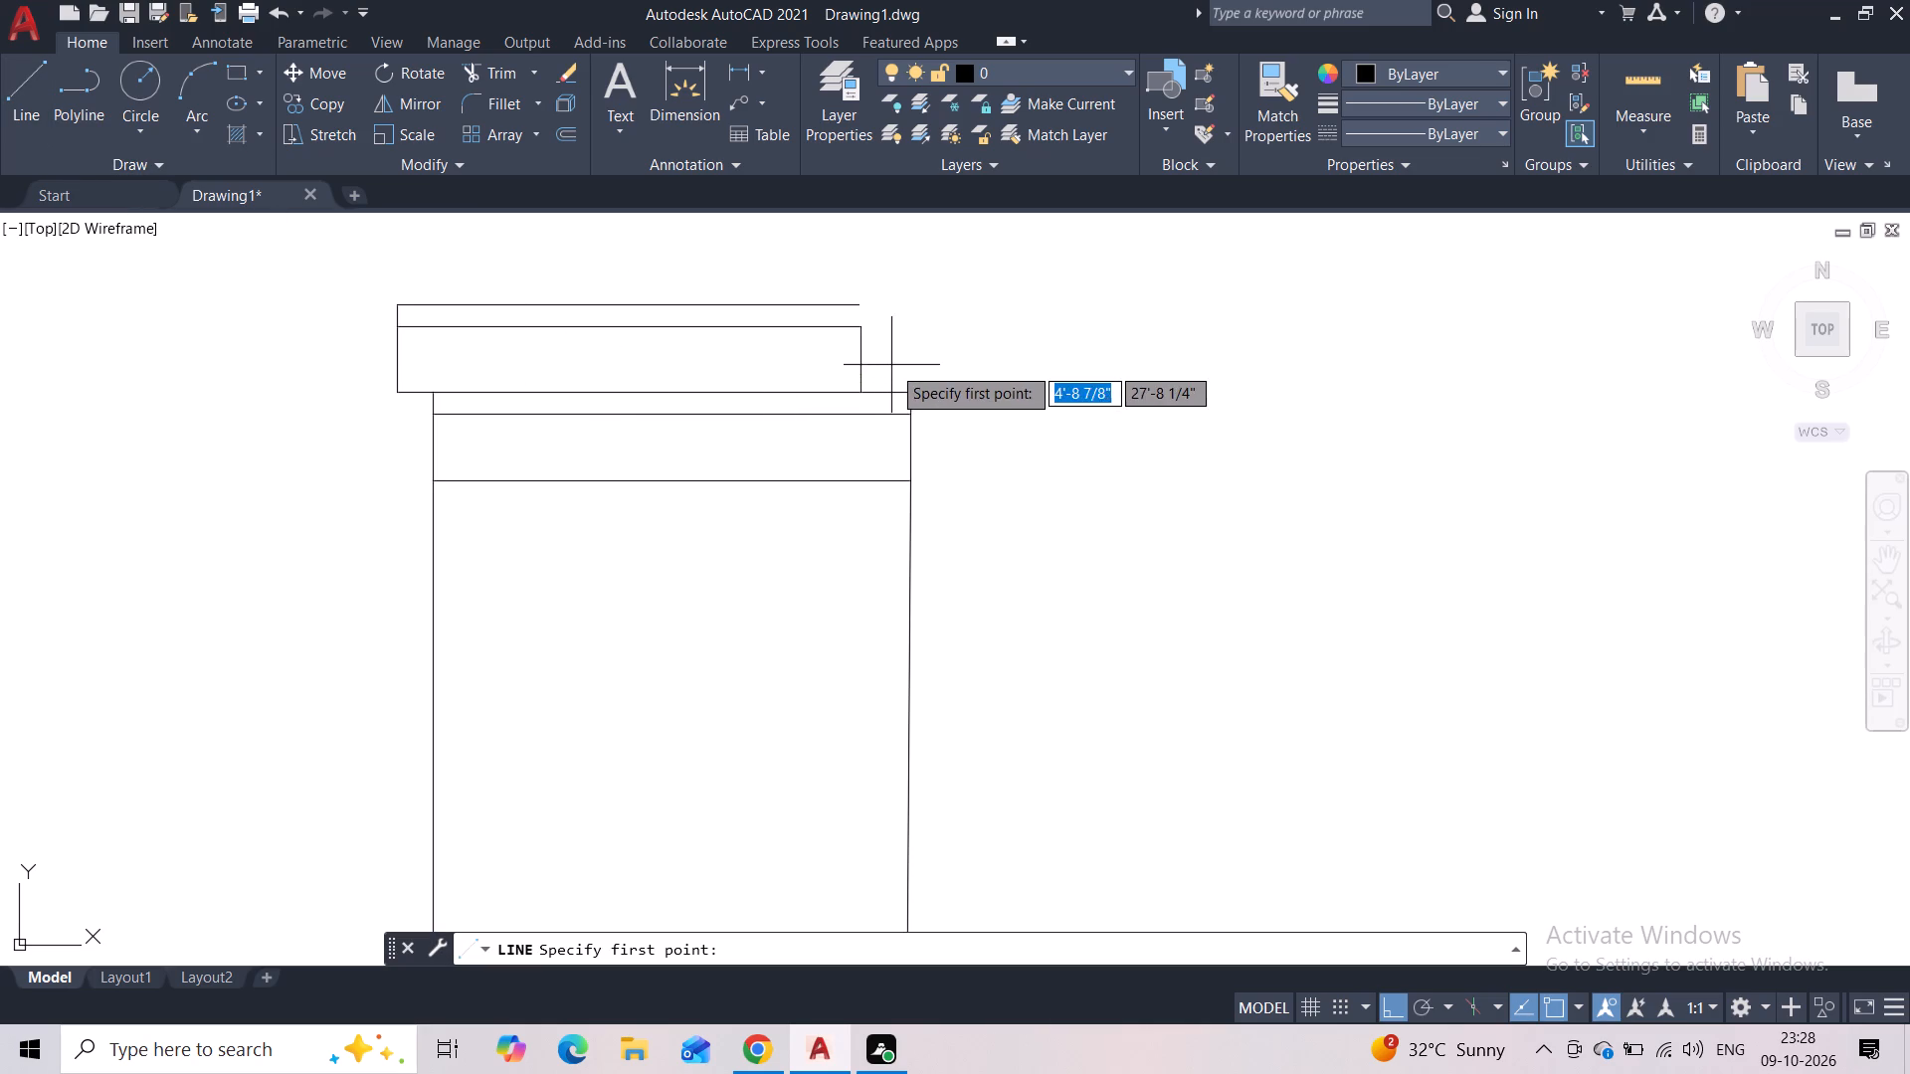
pyautogui.click(859, 364)
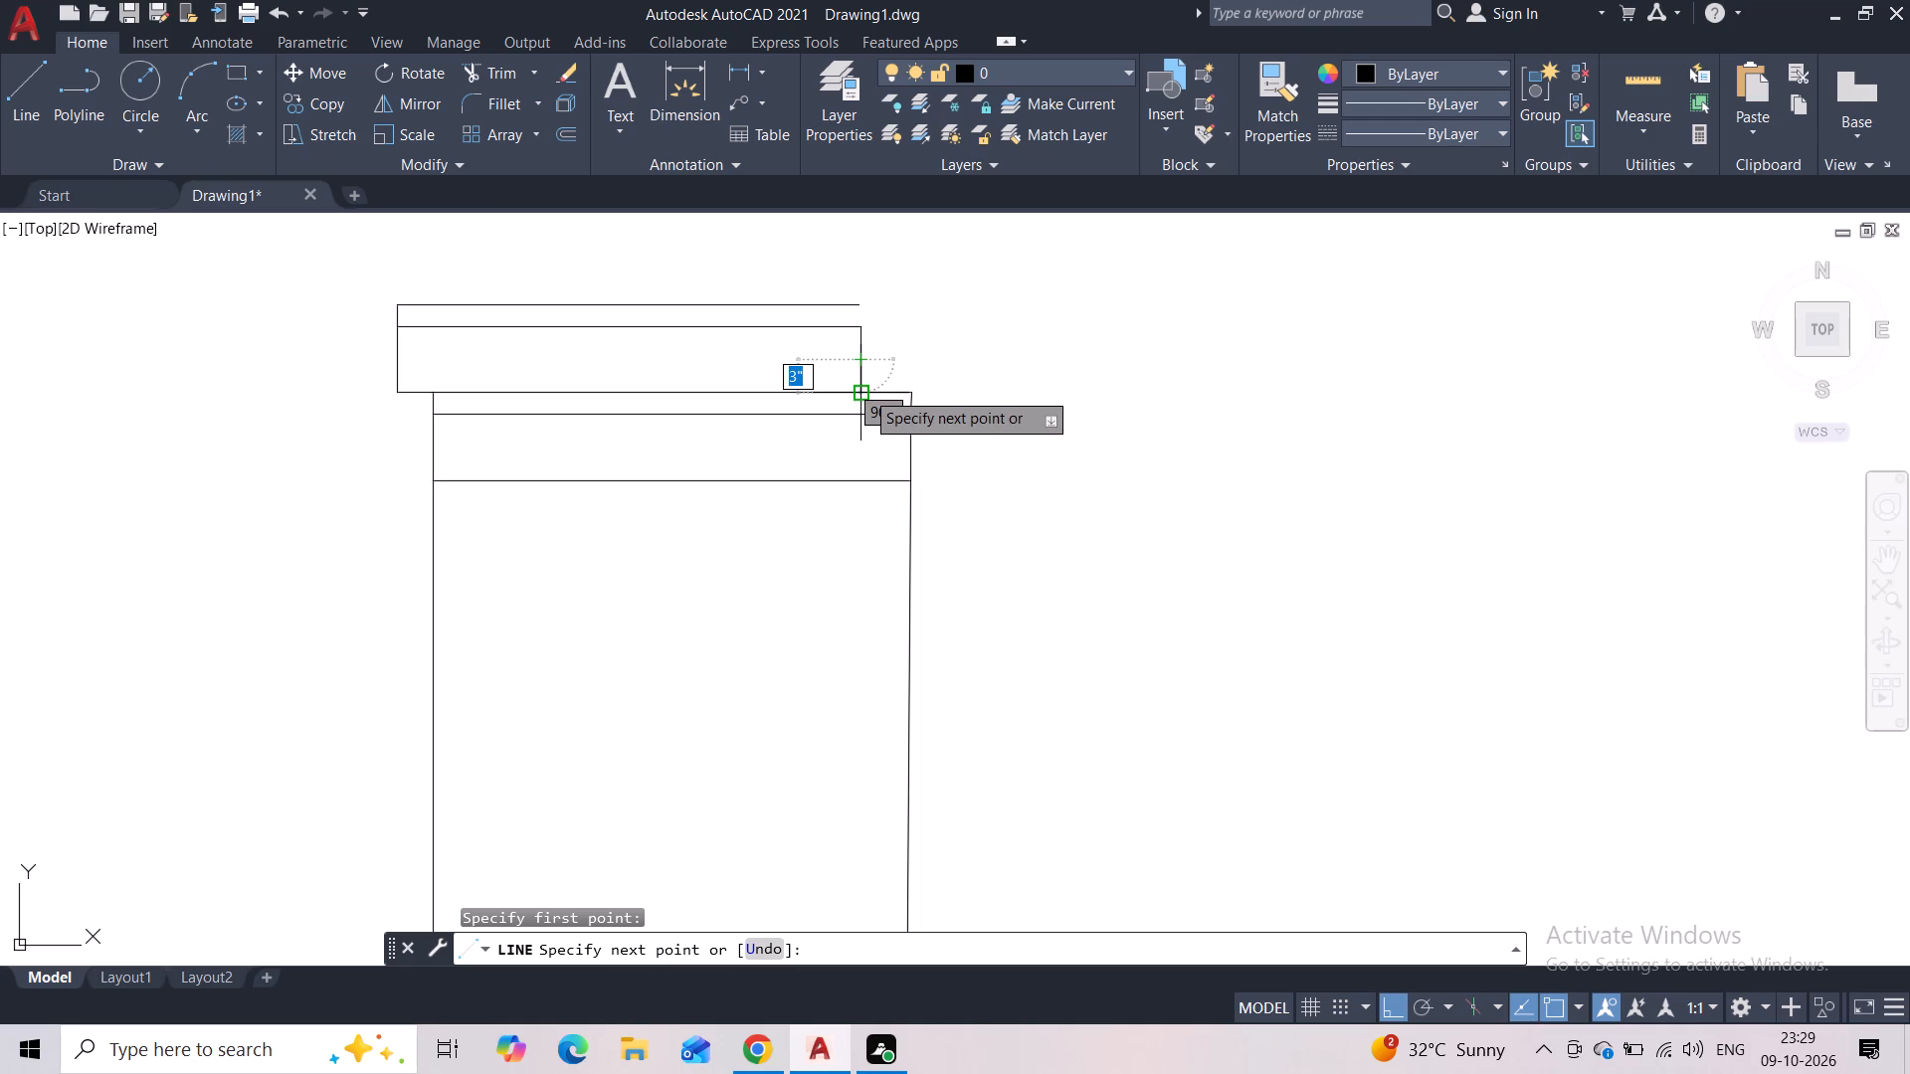
pyautogui.click(864, 390)
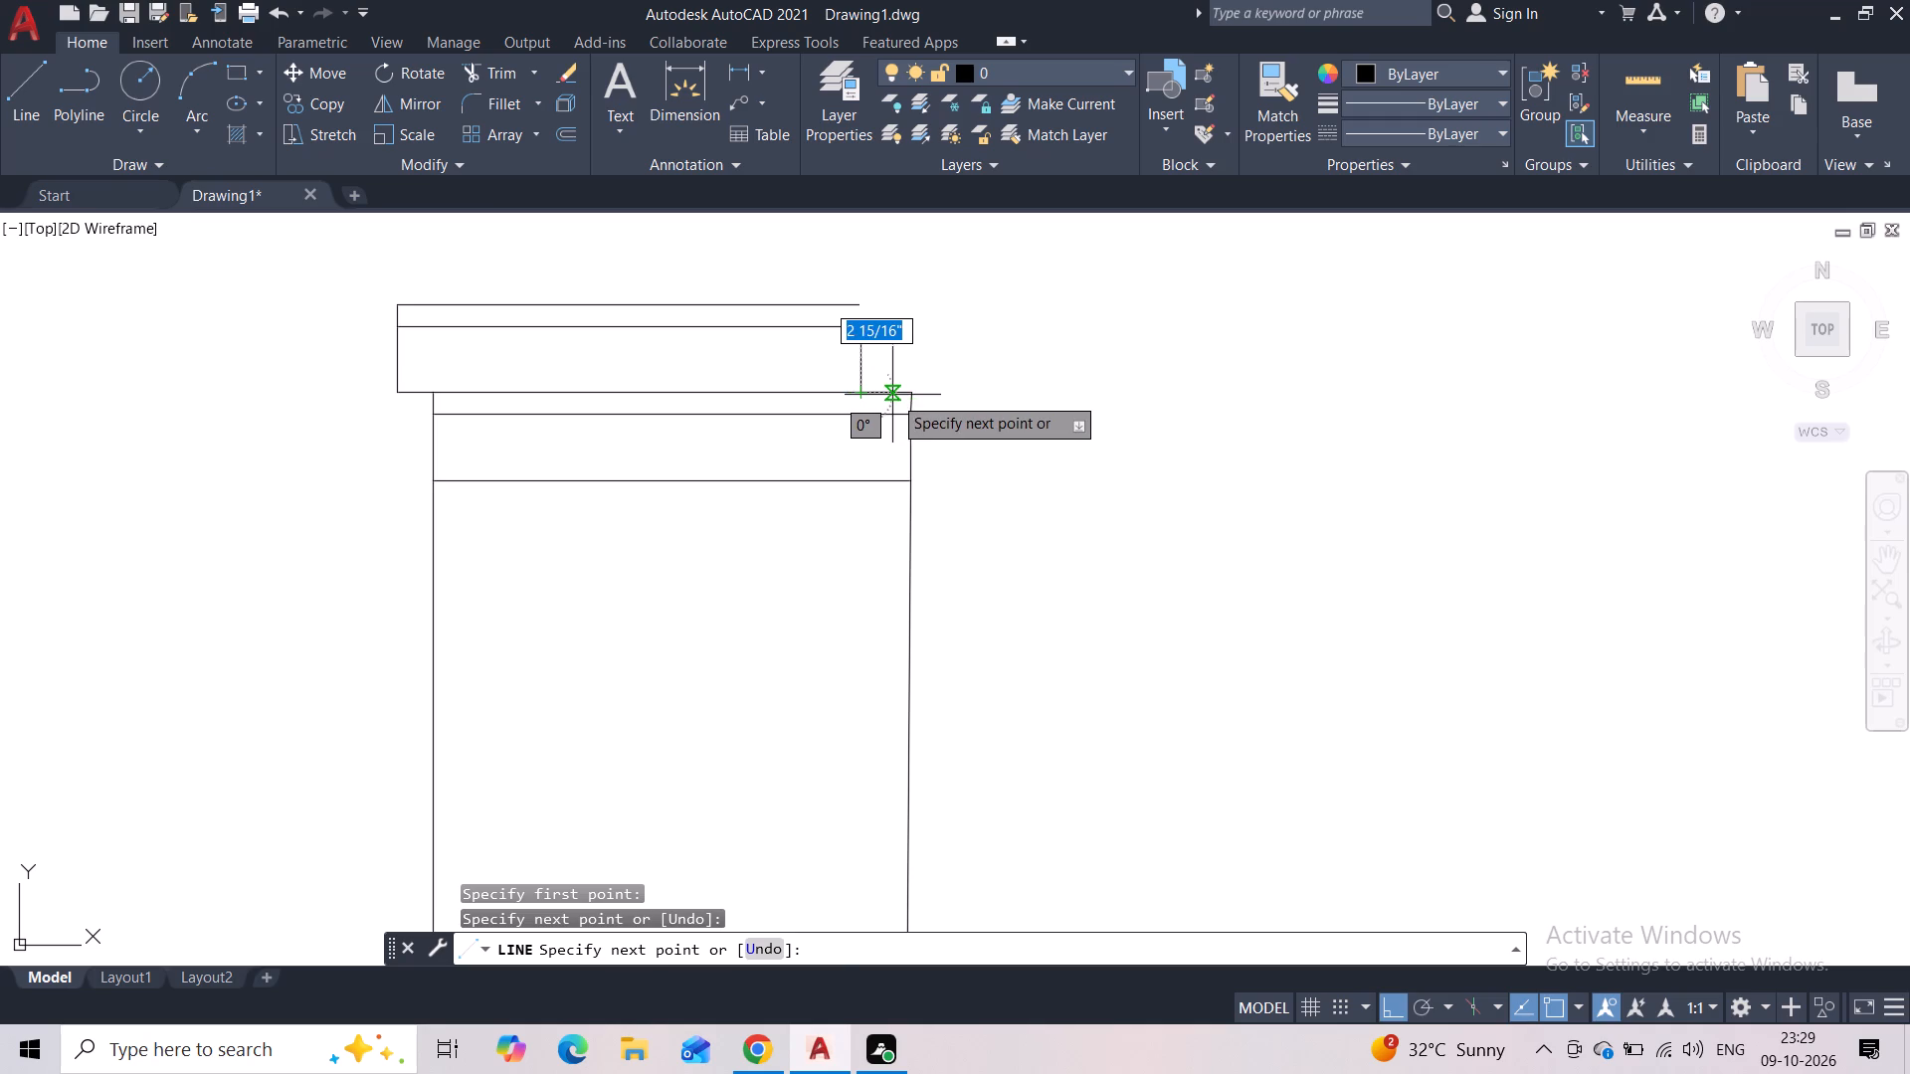
pyautogui.click(892, 395)
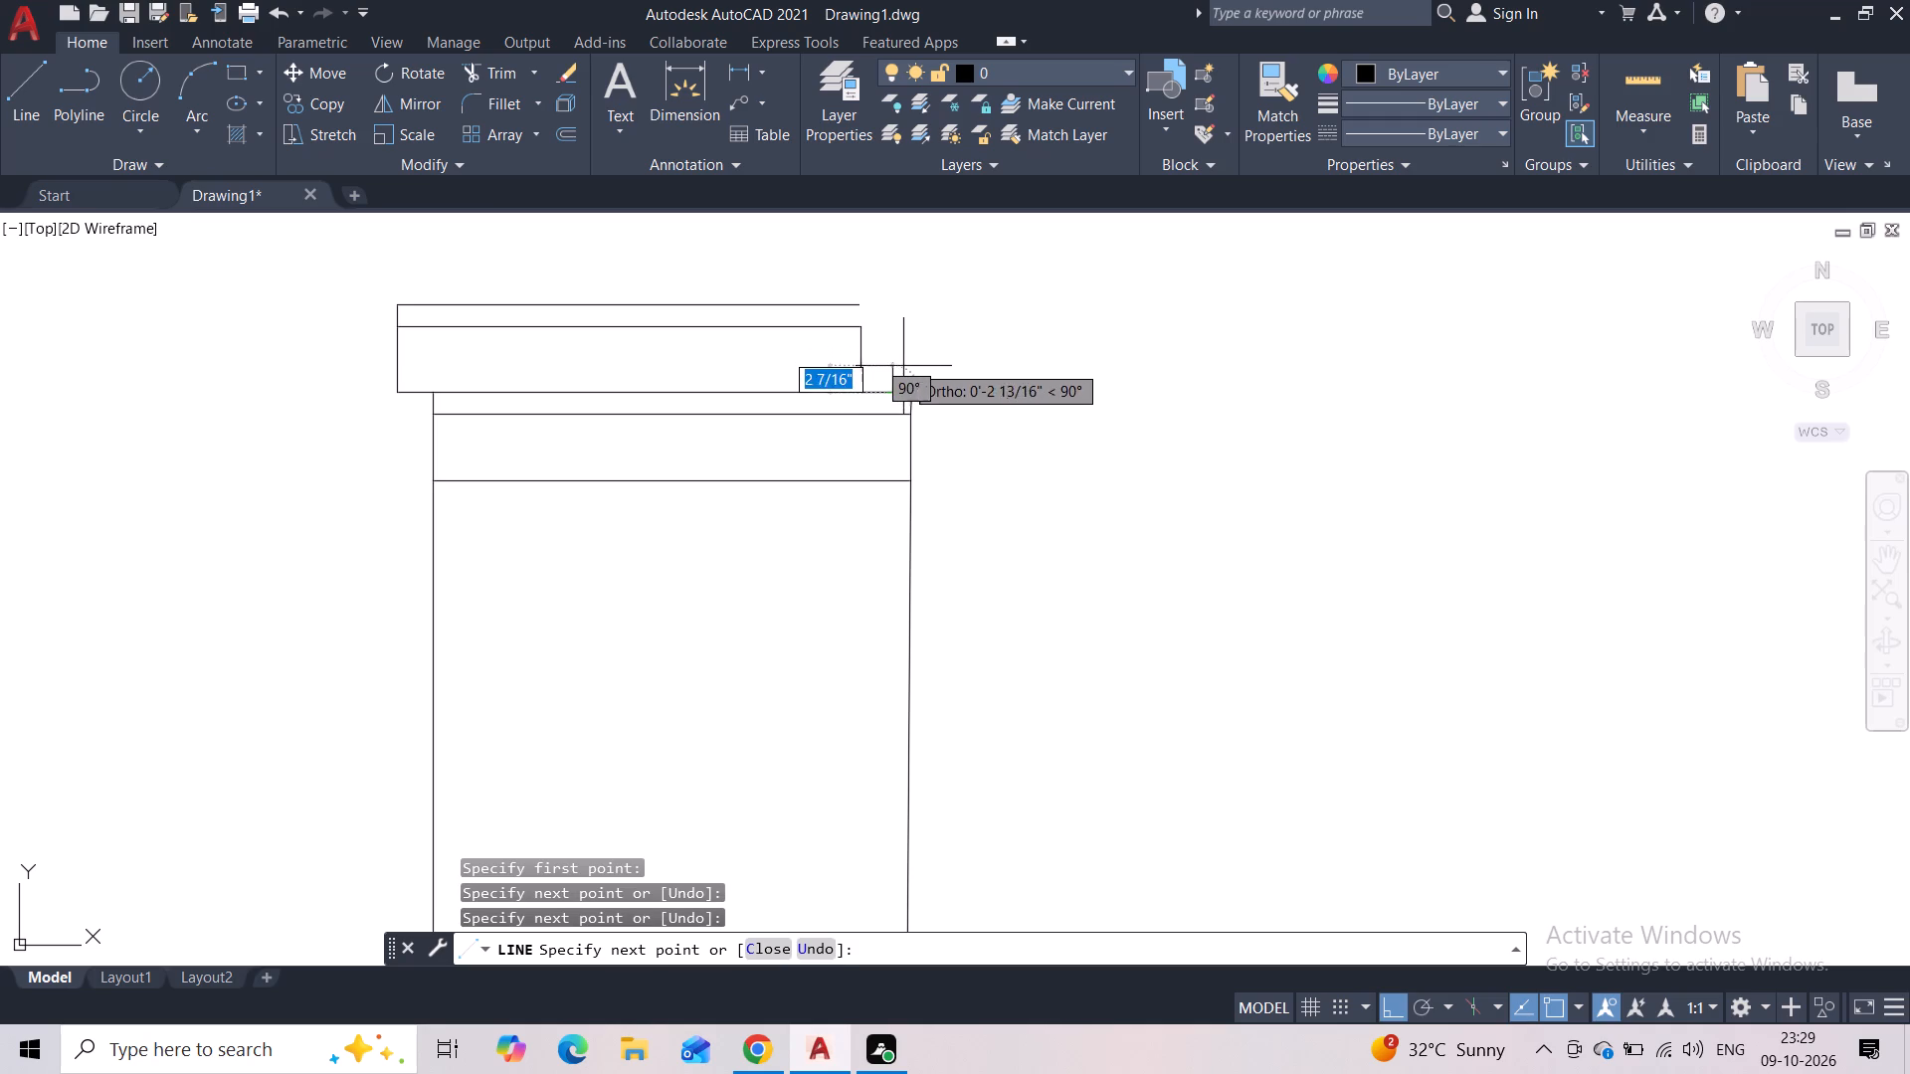
pyautogui.click(903, 370)
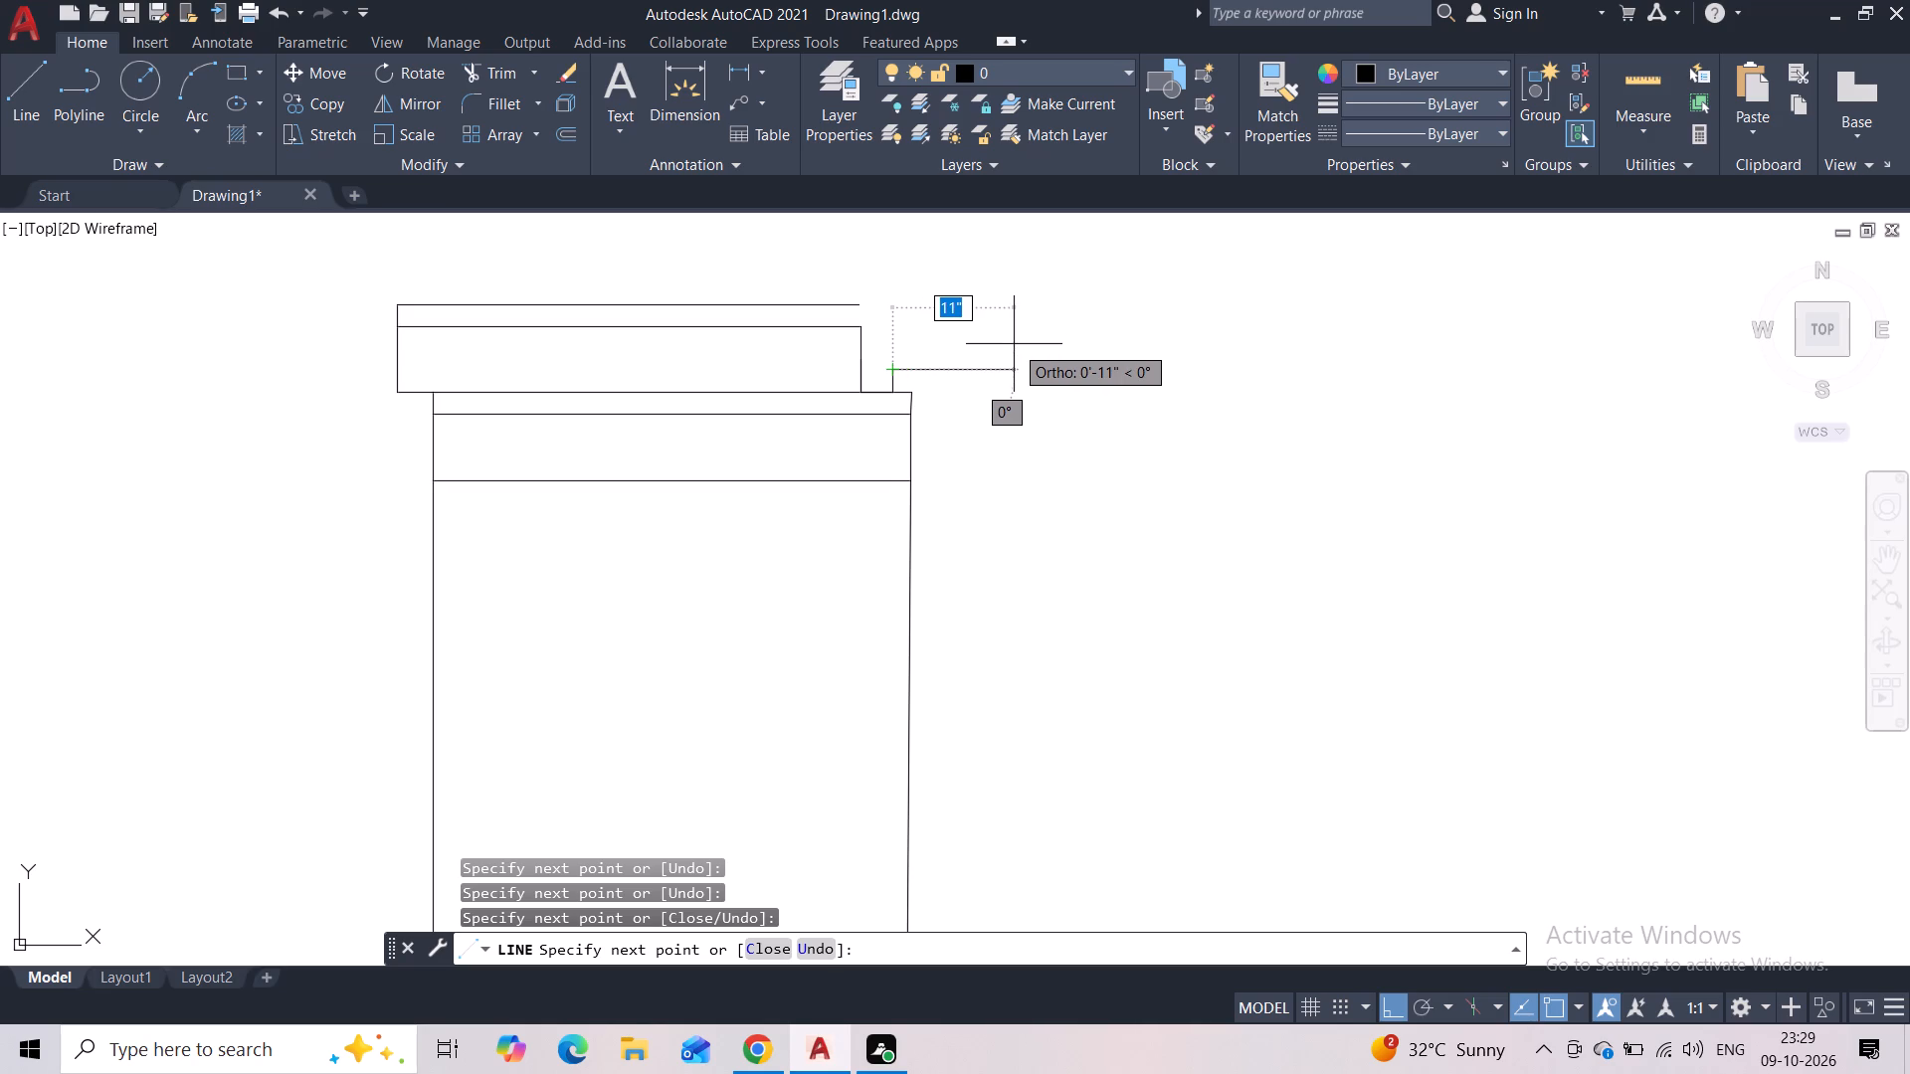
pyautogui.press('super+p')
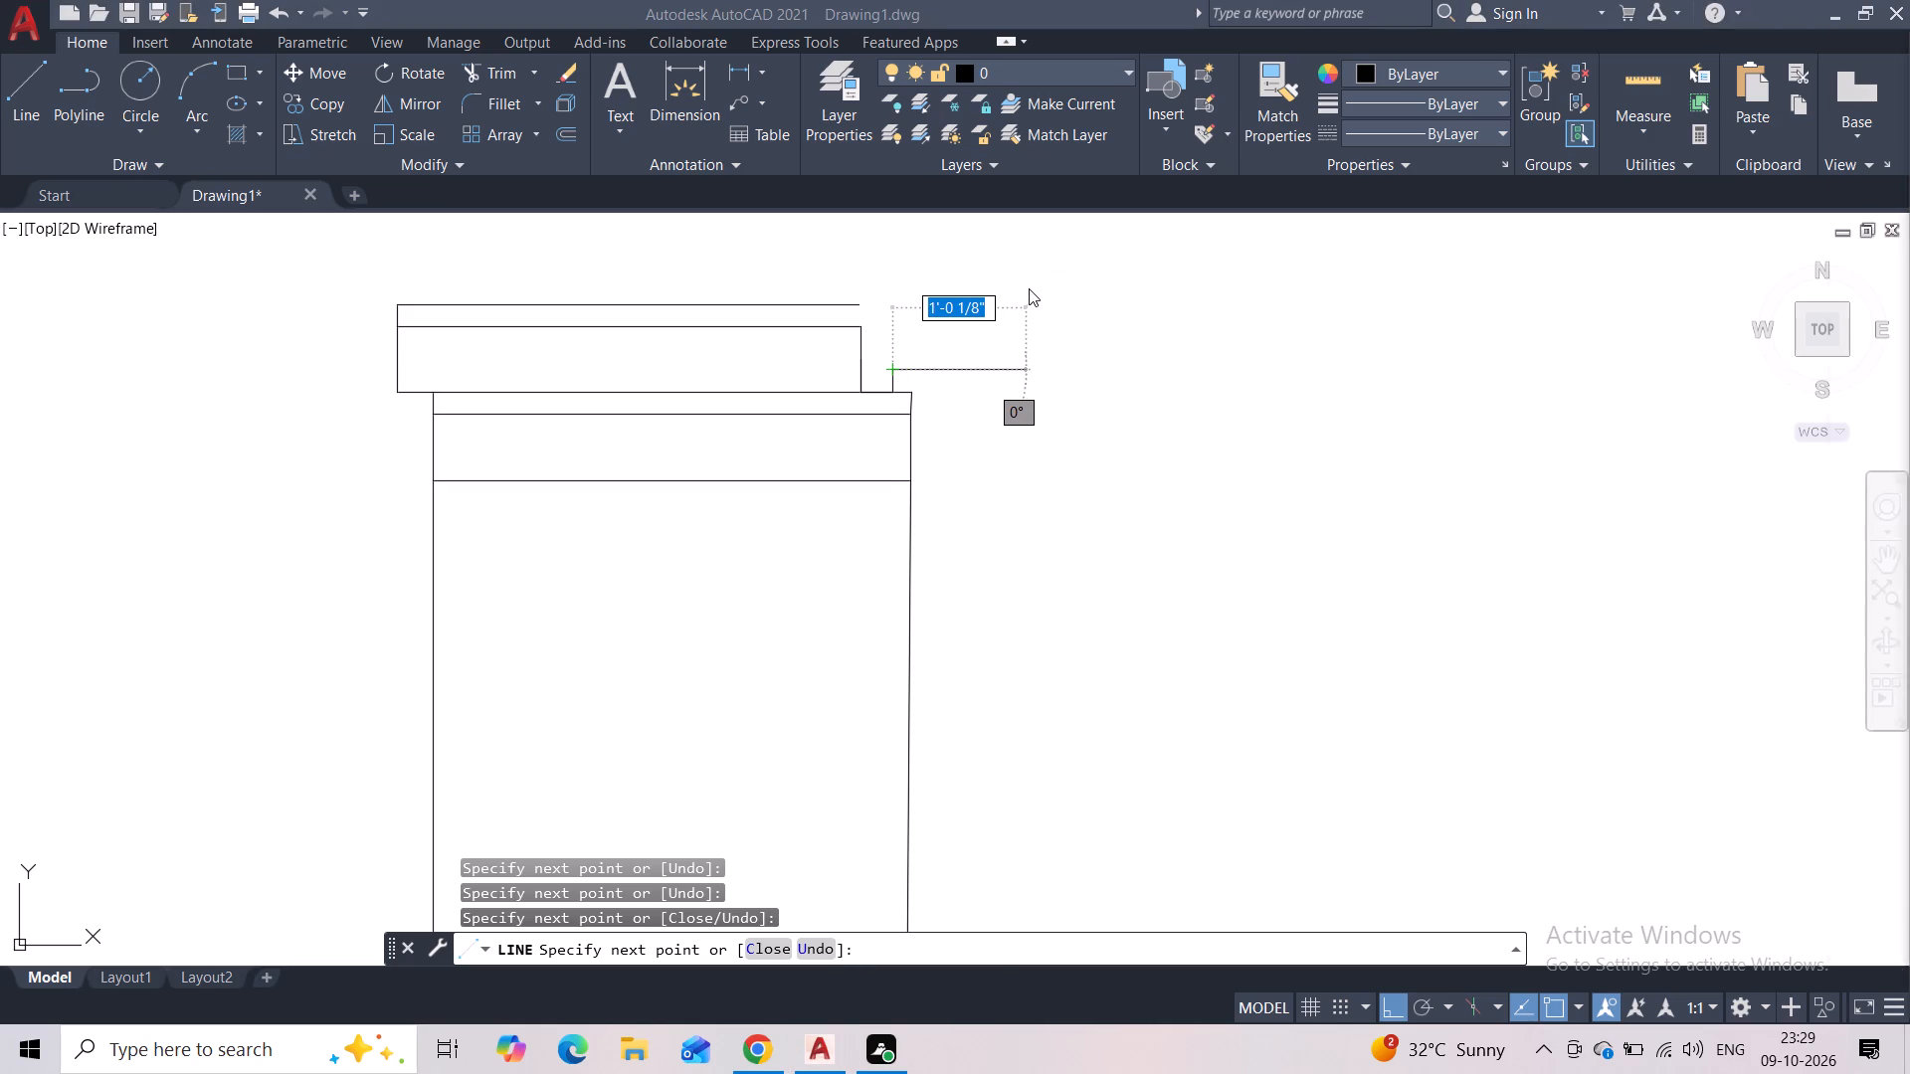
pyautogui.press('Escape')
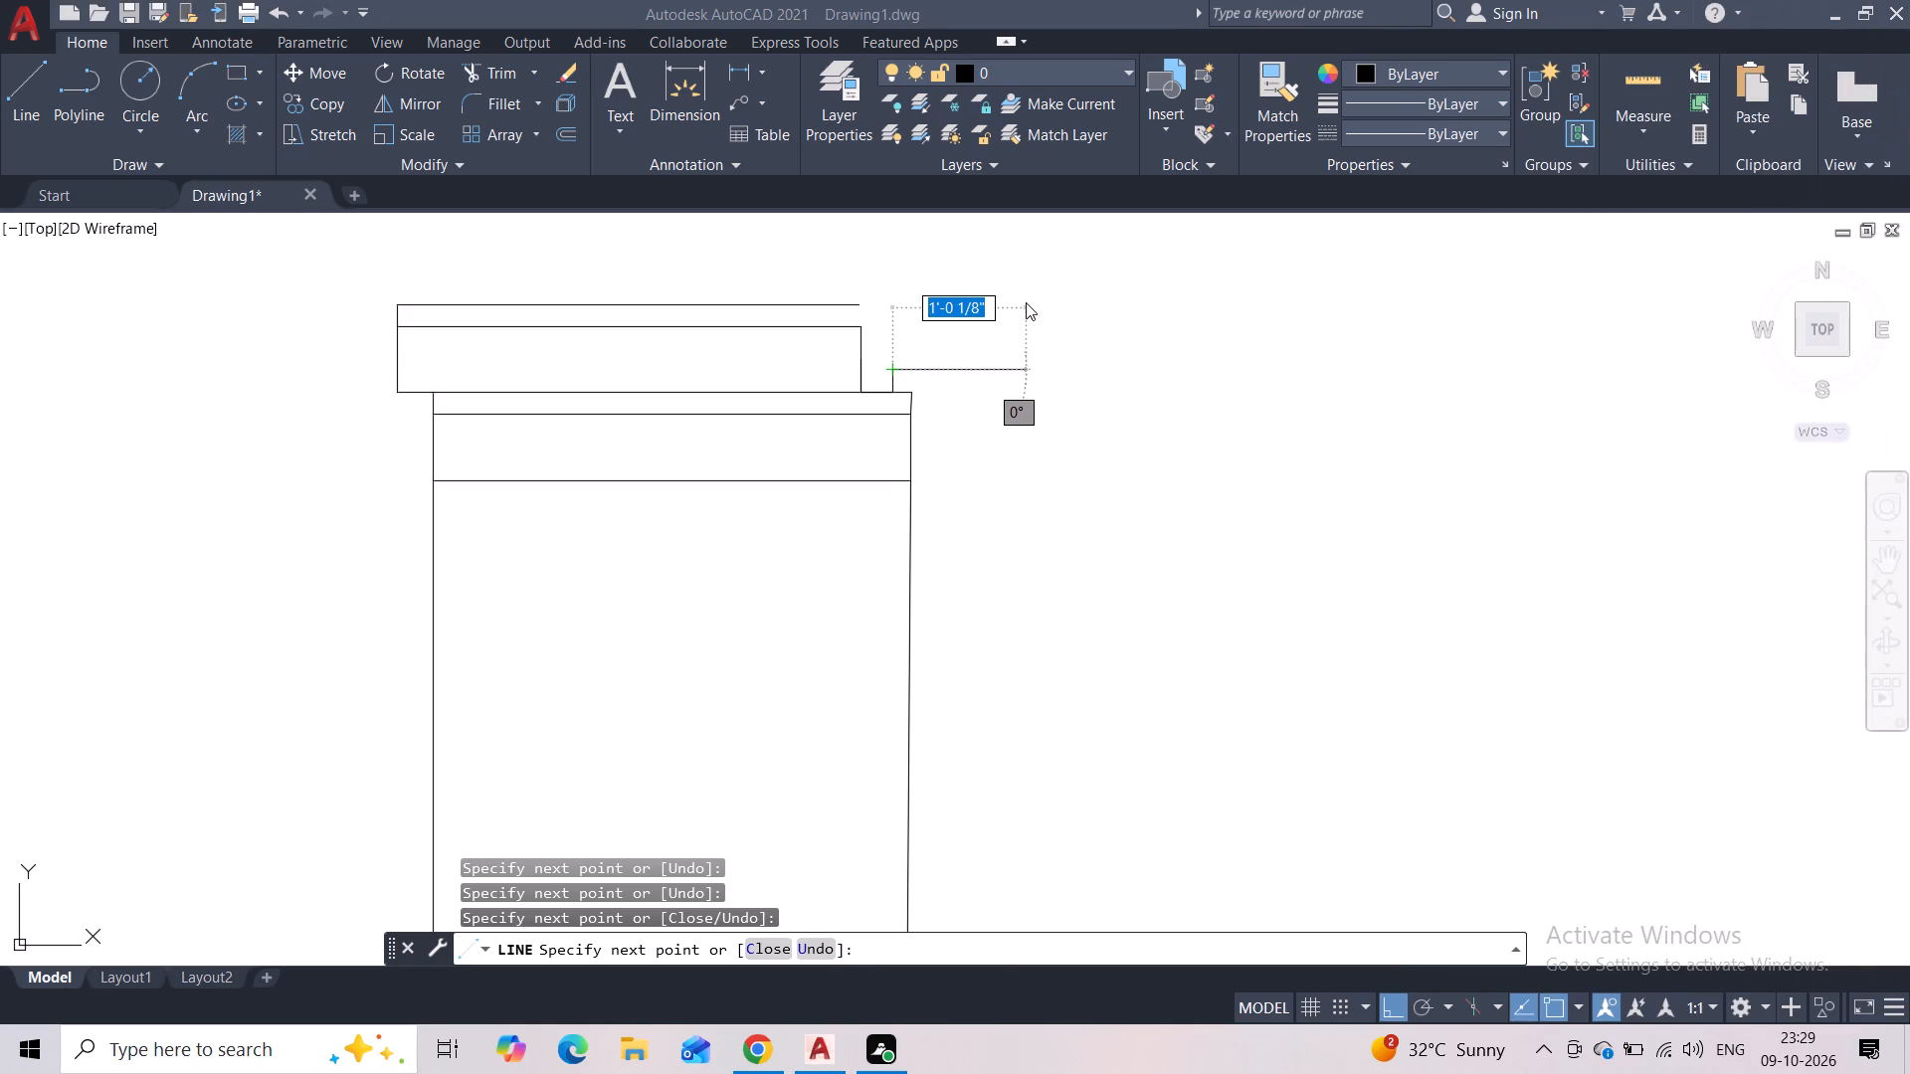
pyautogui.press('F8')
pyautogui.press('Escape')
pyautogui.scroll(-2, 1055, 413)
pyautogui.click(1161, 432)
pyautogui.press('Escape')
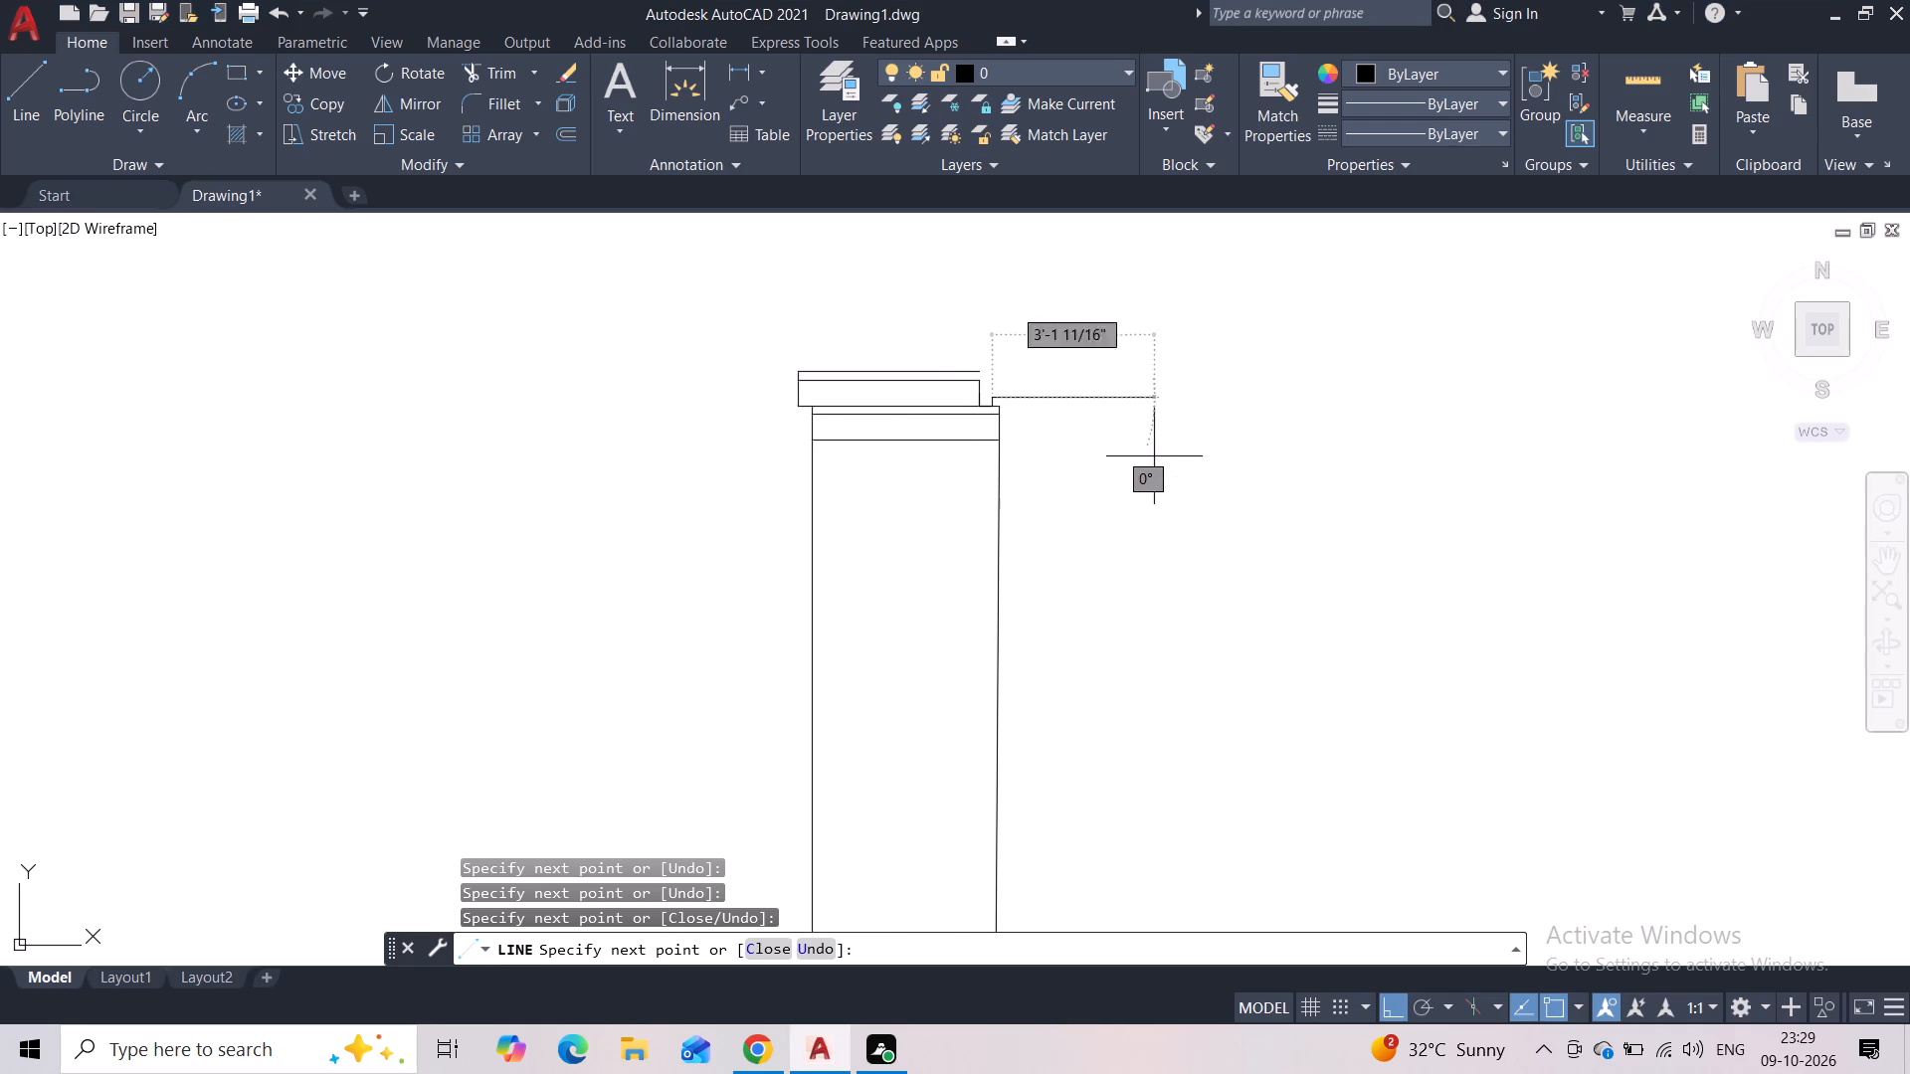
# Turn off Ortho mode.
pyautogui.scroll(4, 985, 397)
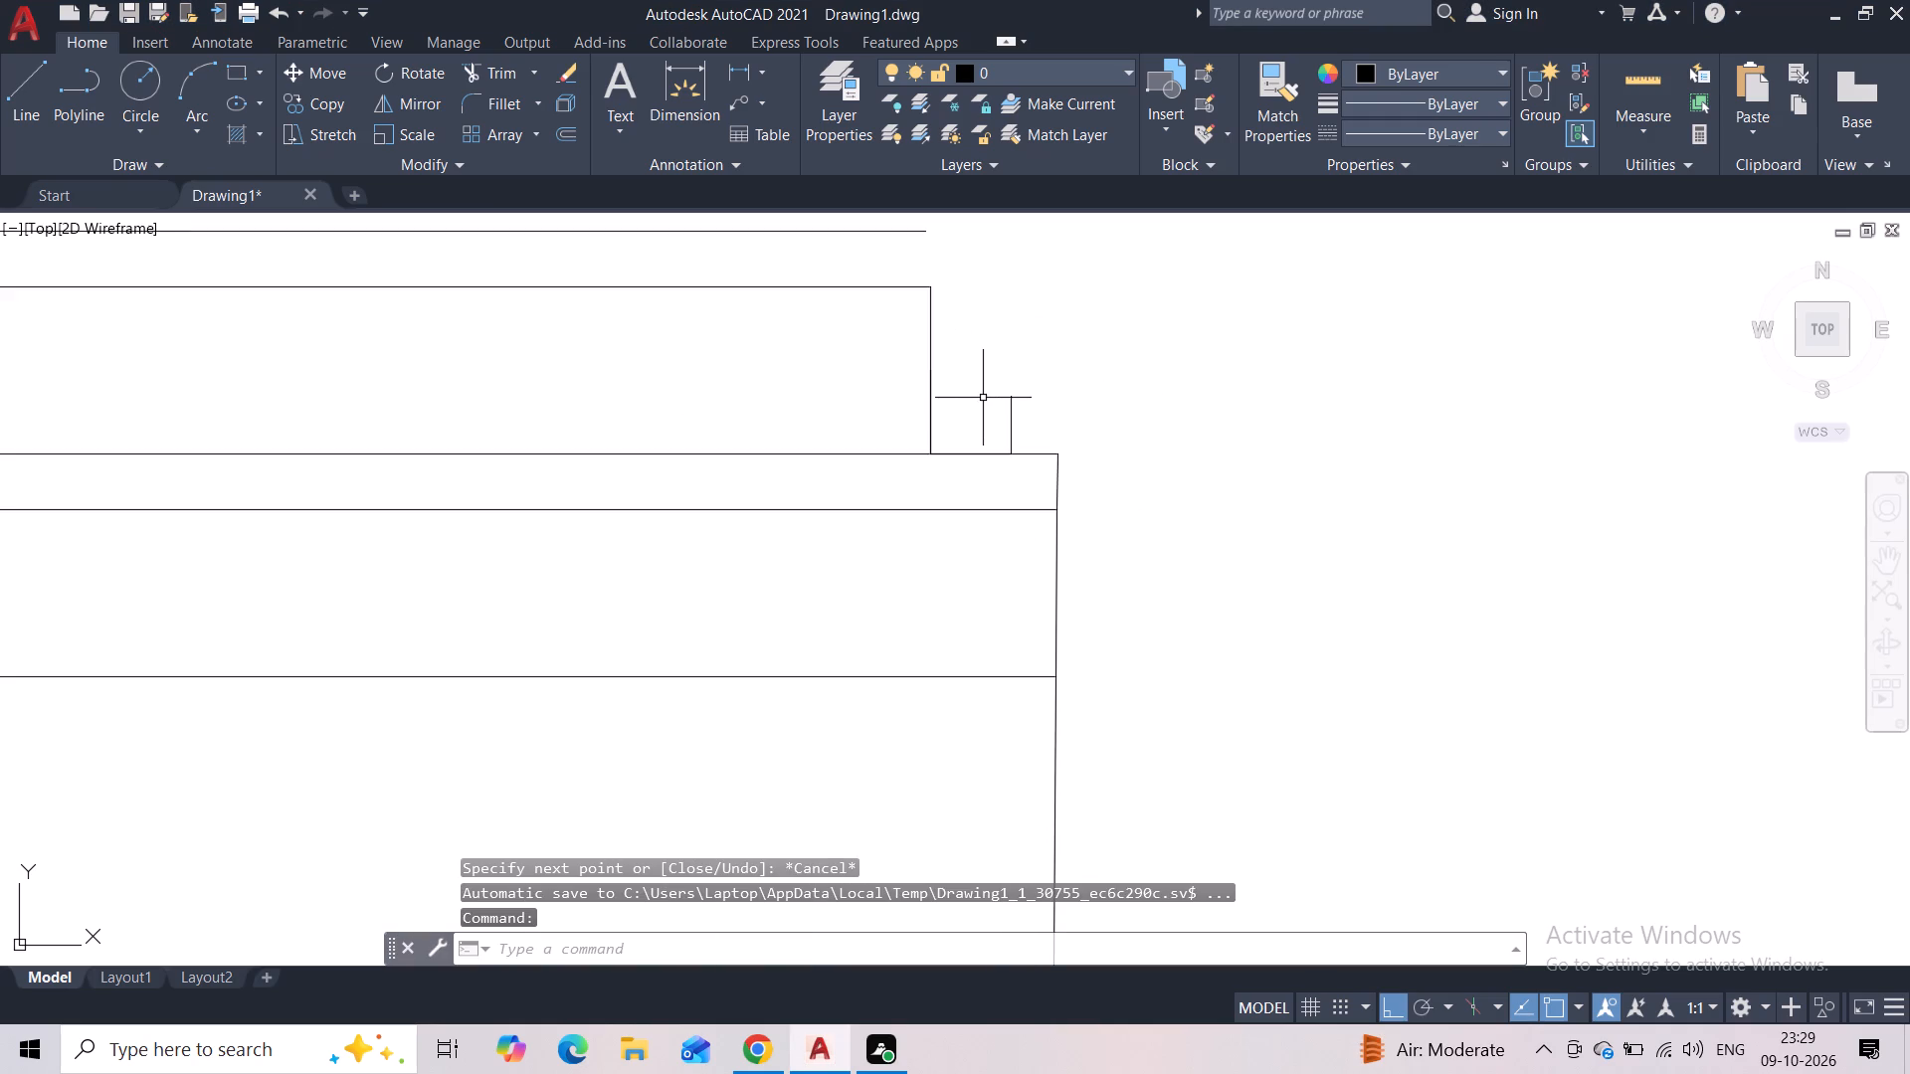
pyautogui.press('F8')
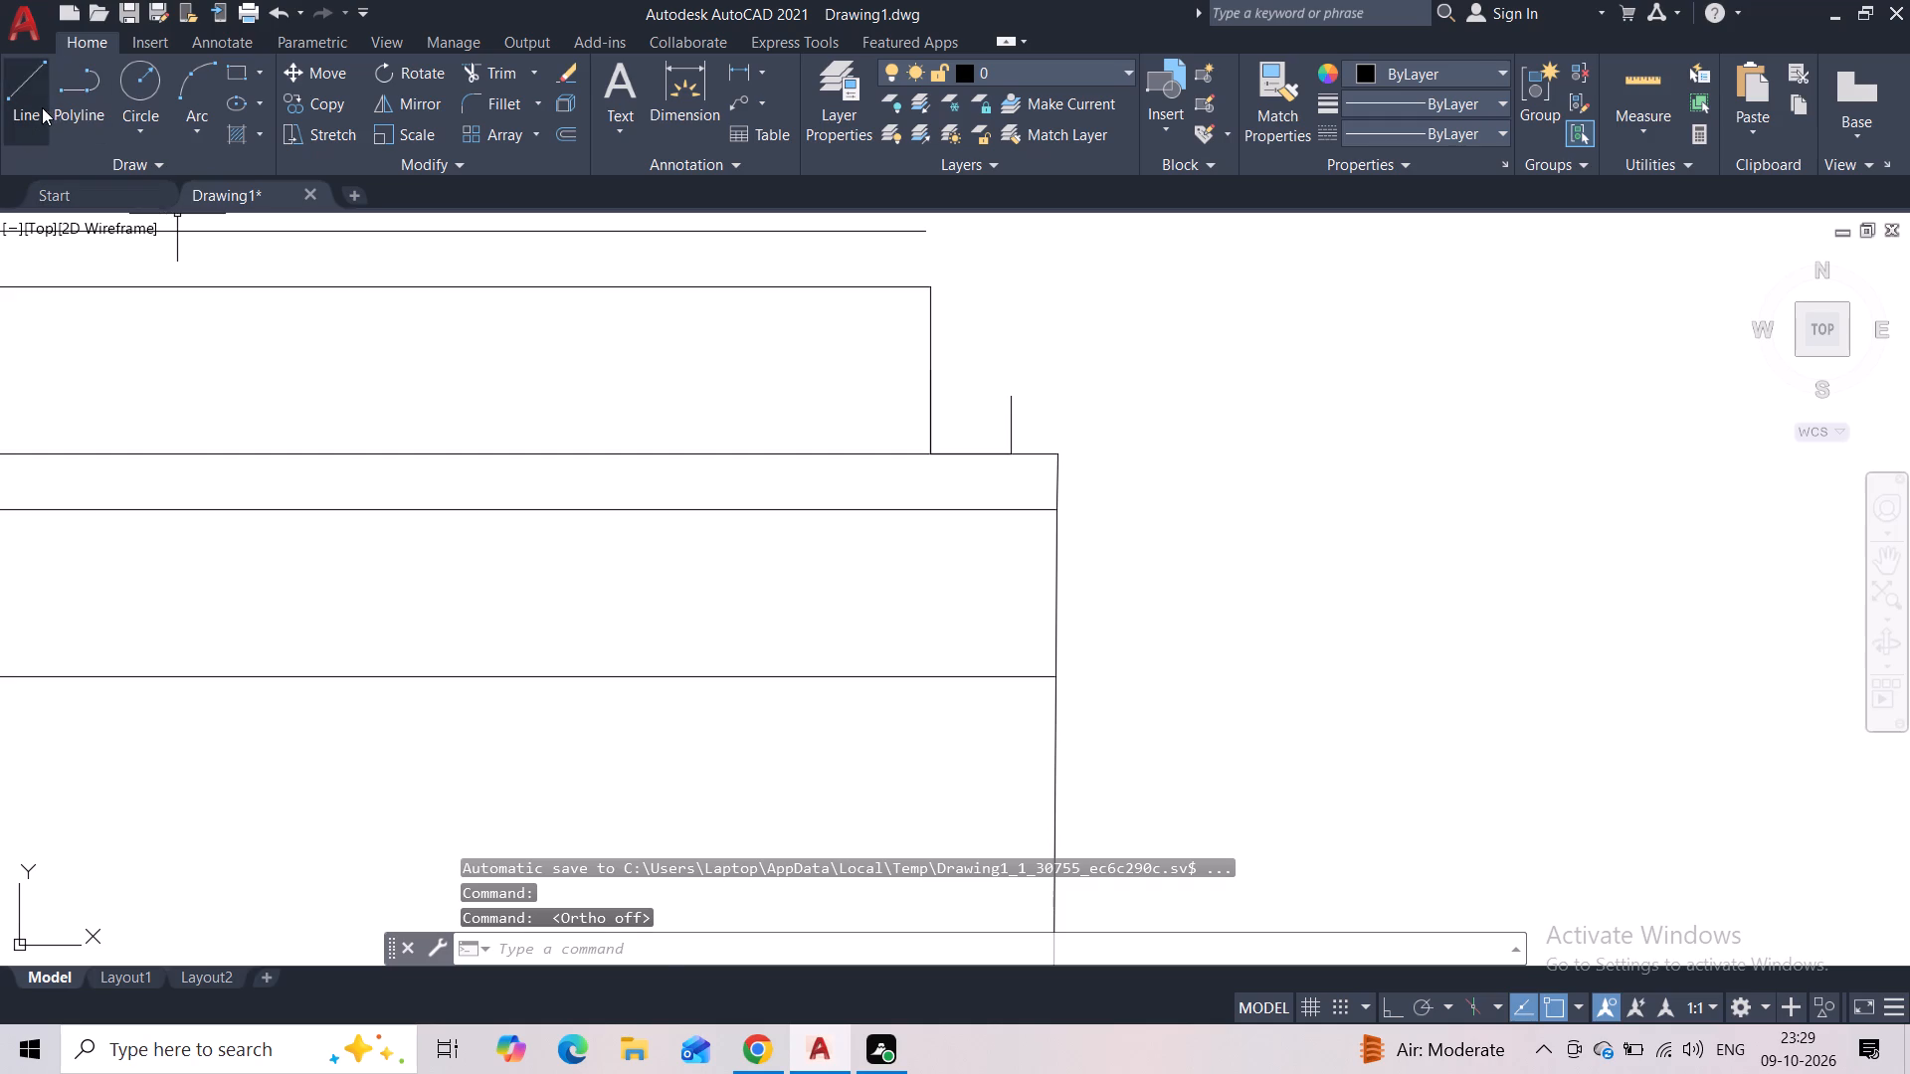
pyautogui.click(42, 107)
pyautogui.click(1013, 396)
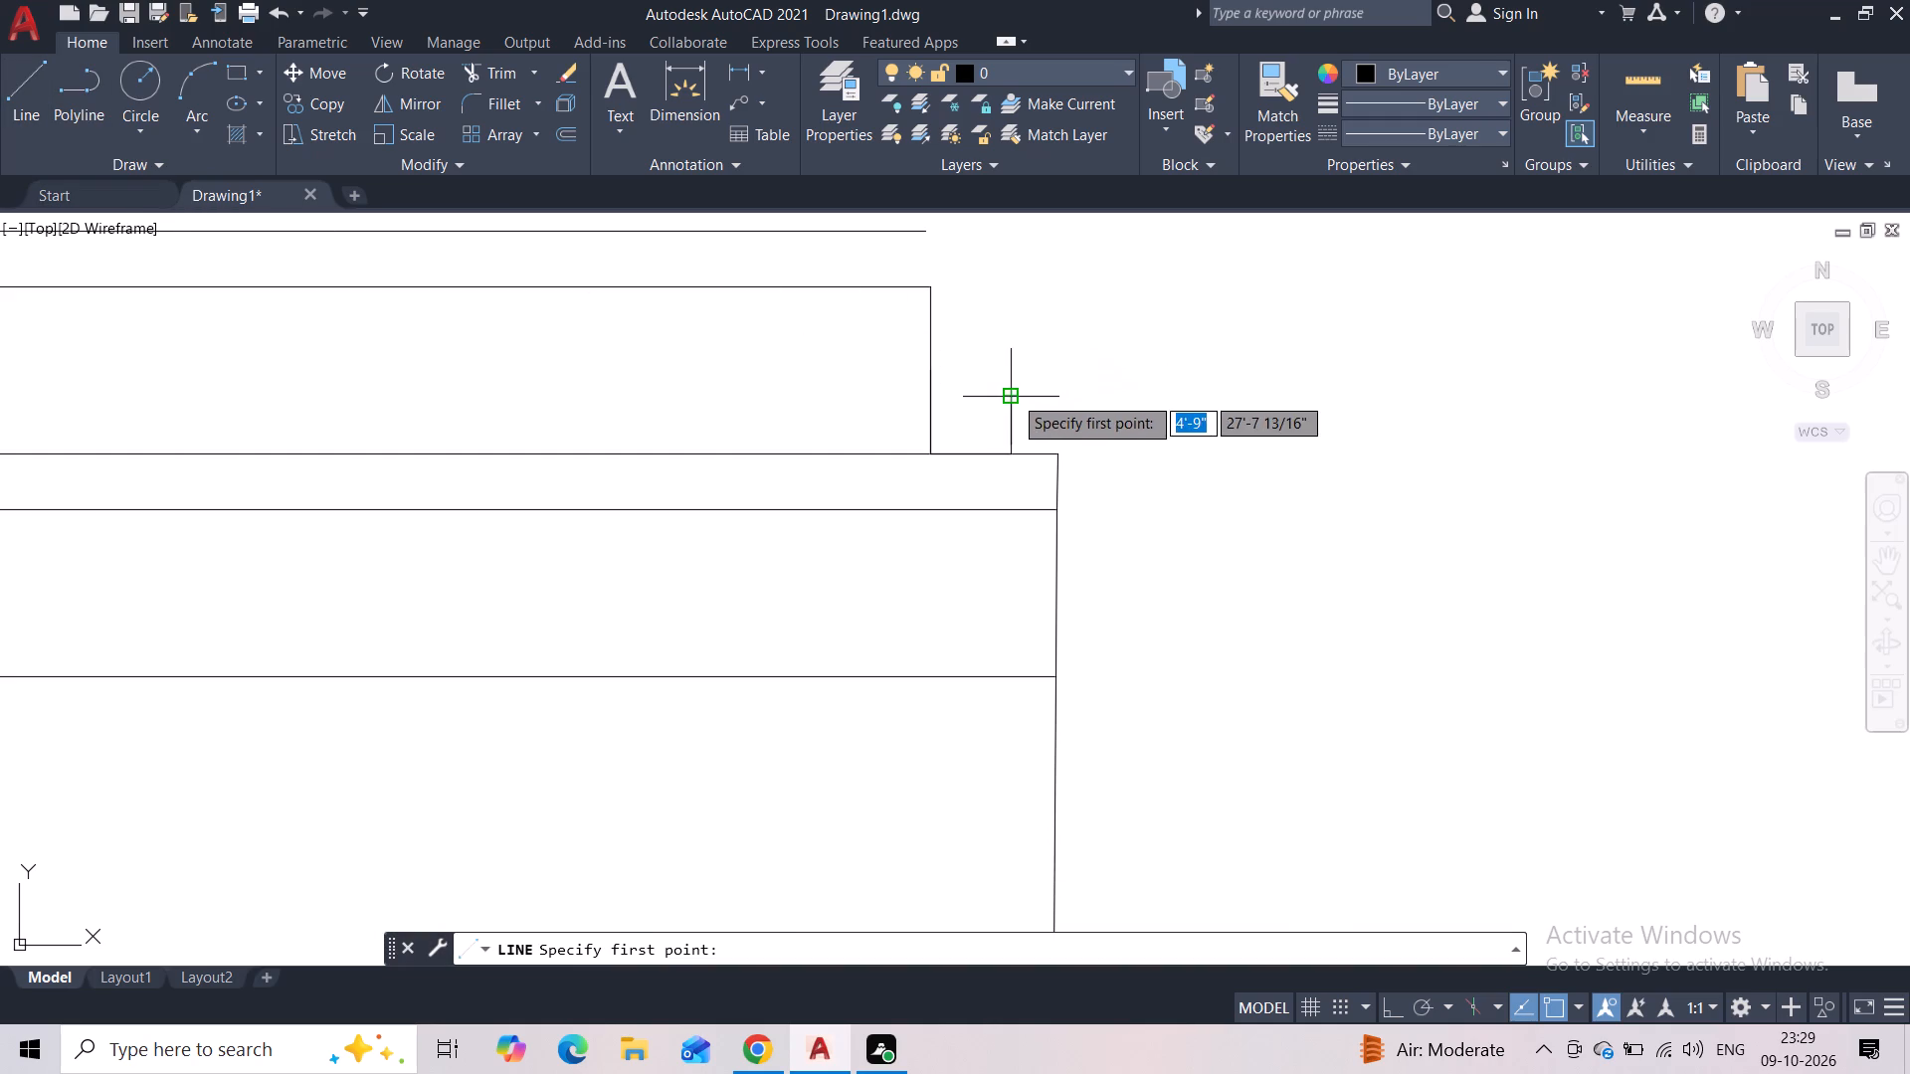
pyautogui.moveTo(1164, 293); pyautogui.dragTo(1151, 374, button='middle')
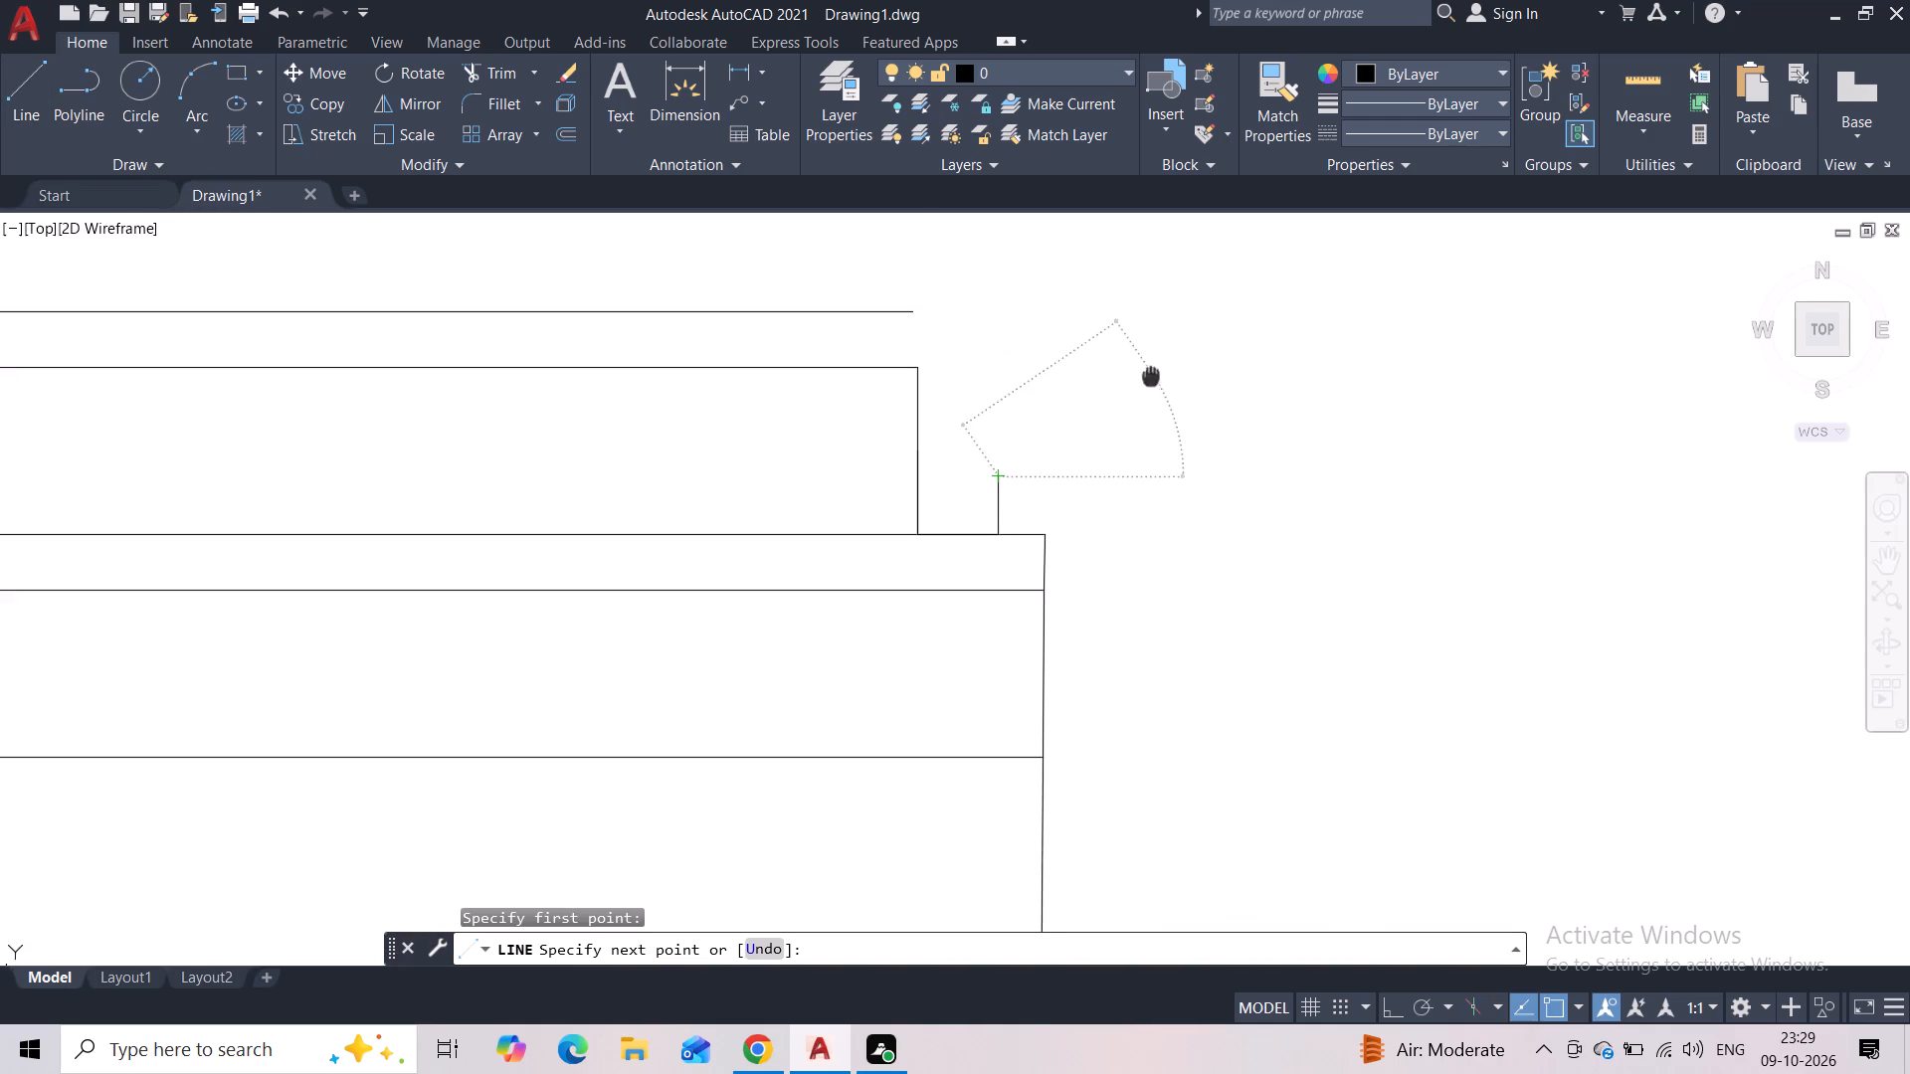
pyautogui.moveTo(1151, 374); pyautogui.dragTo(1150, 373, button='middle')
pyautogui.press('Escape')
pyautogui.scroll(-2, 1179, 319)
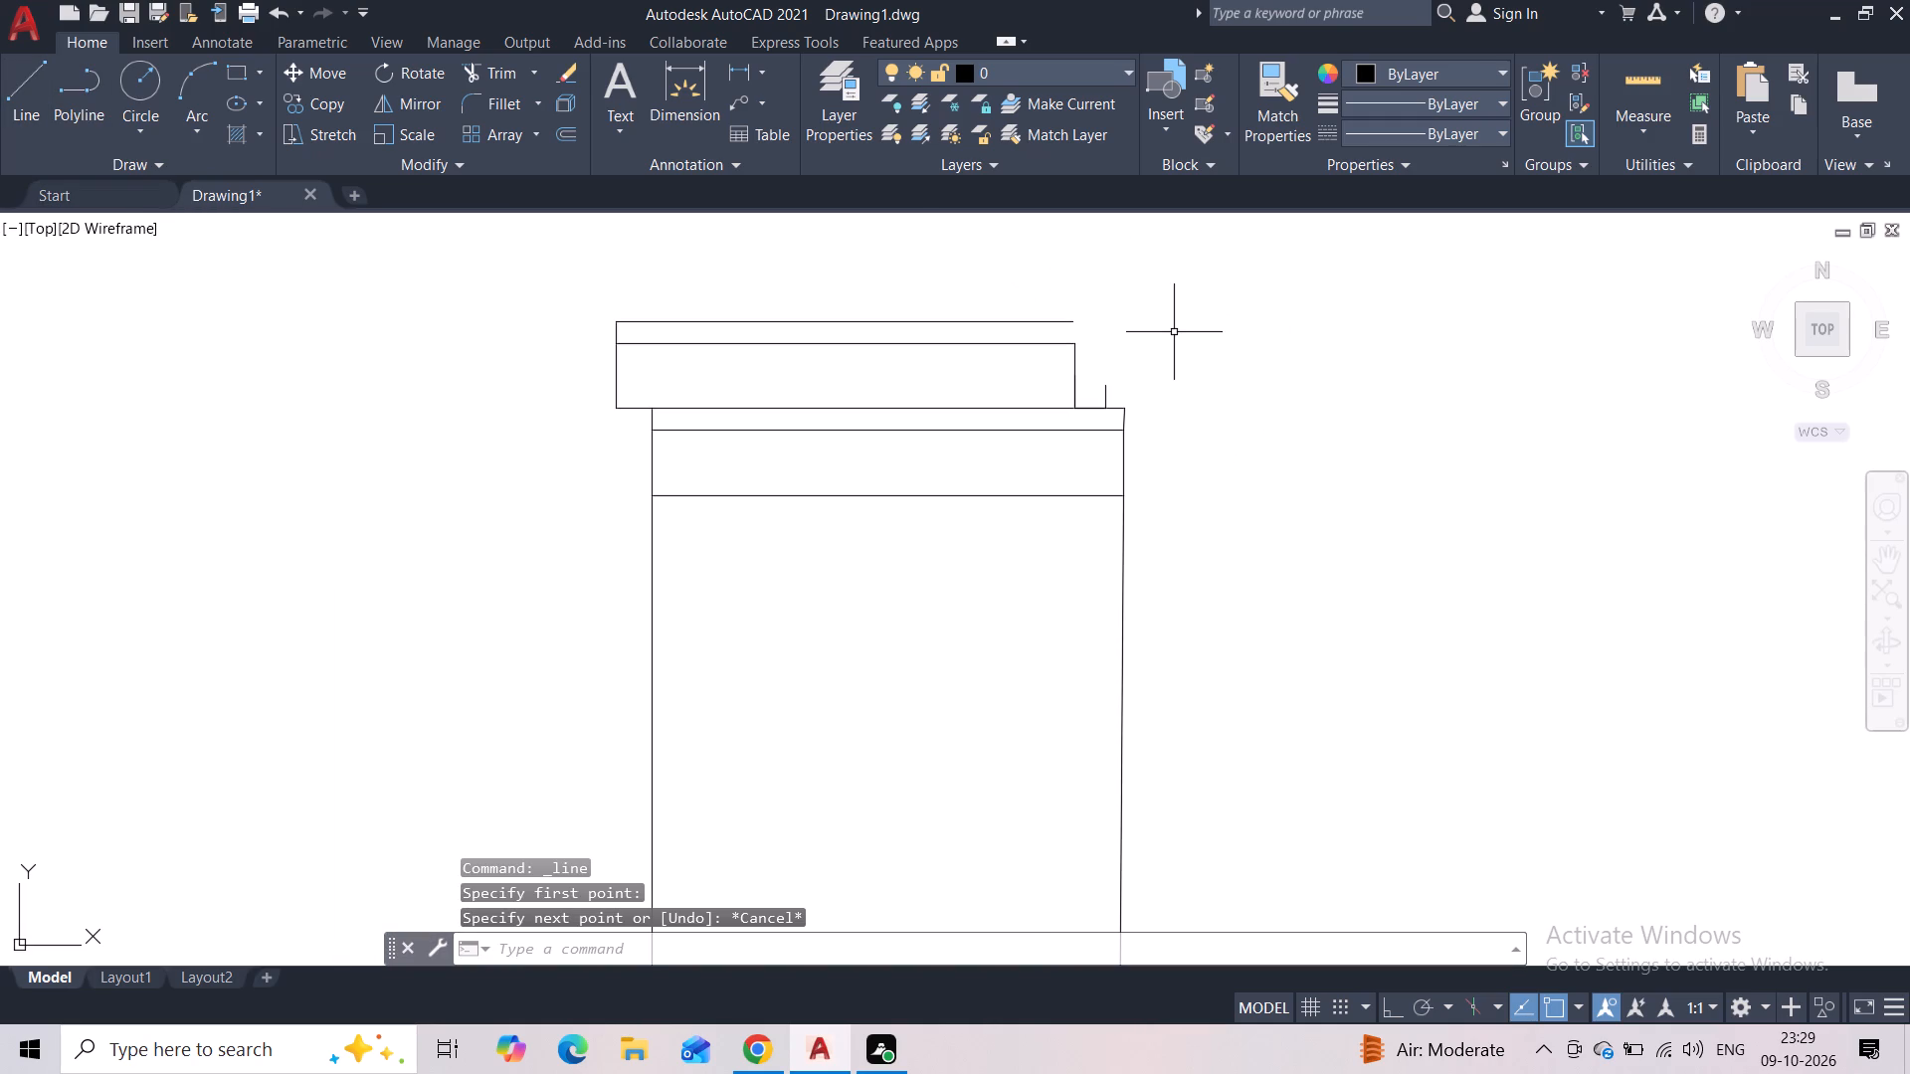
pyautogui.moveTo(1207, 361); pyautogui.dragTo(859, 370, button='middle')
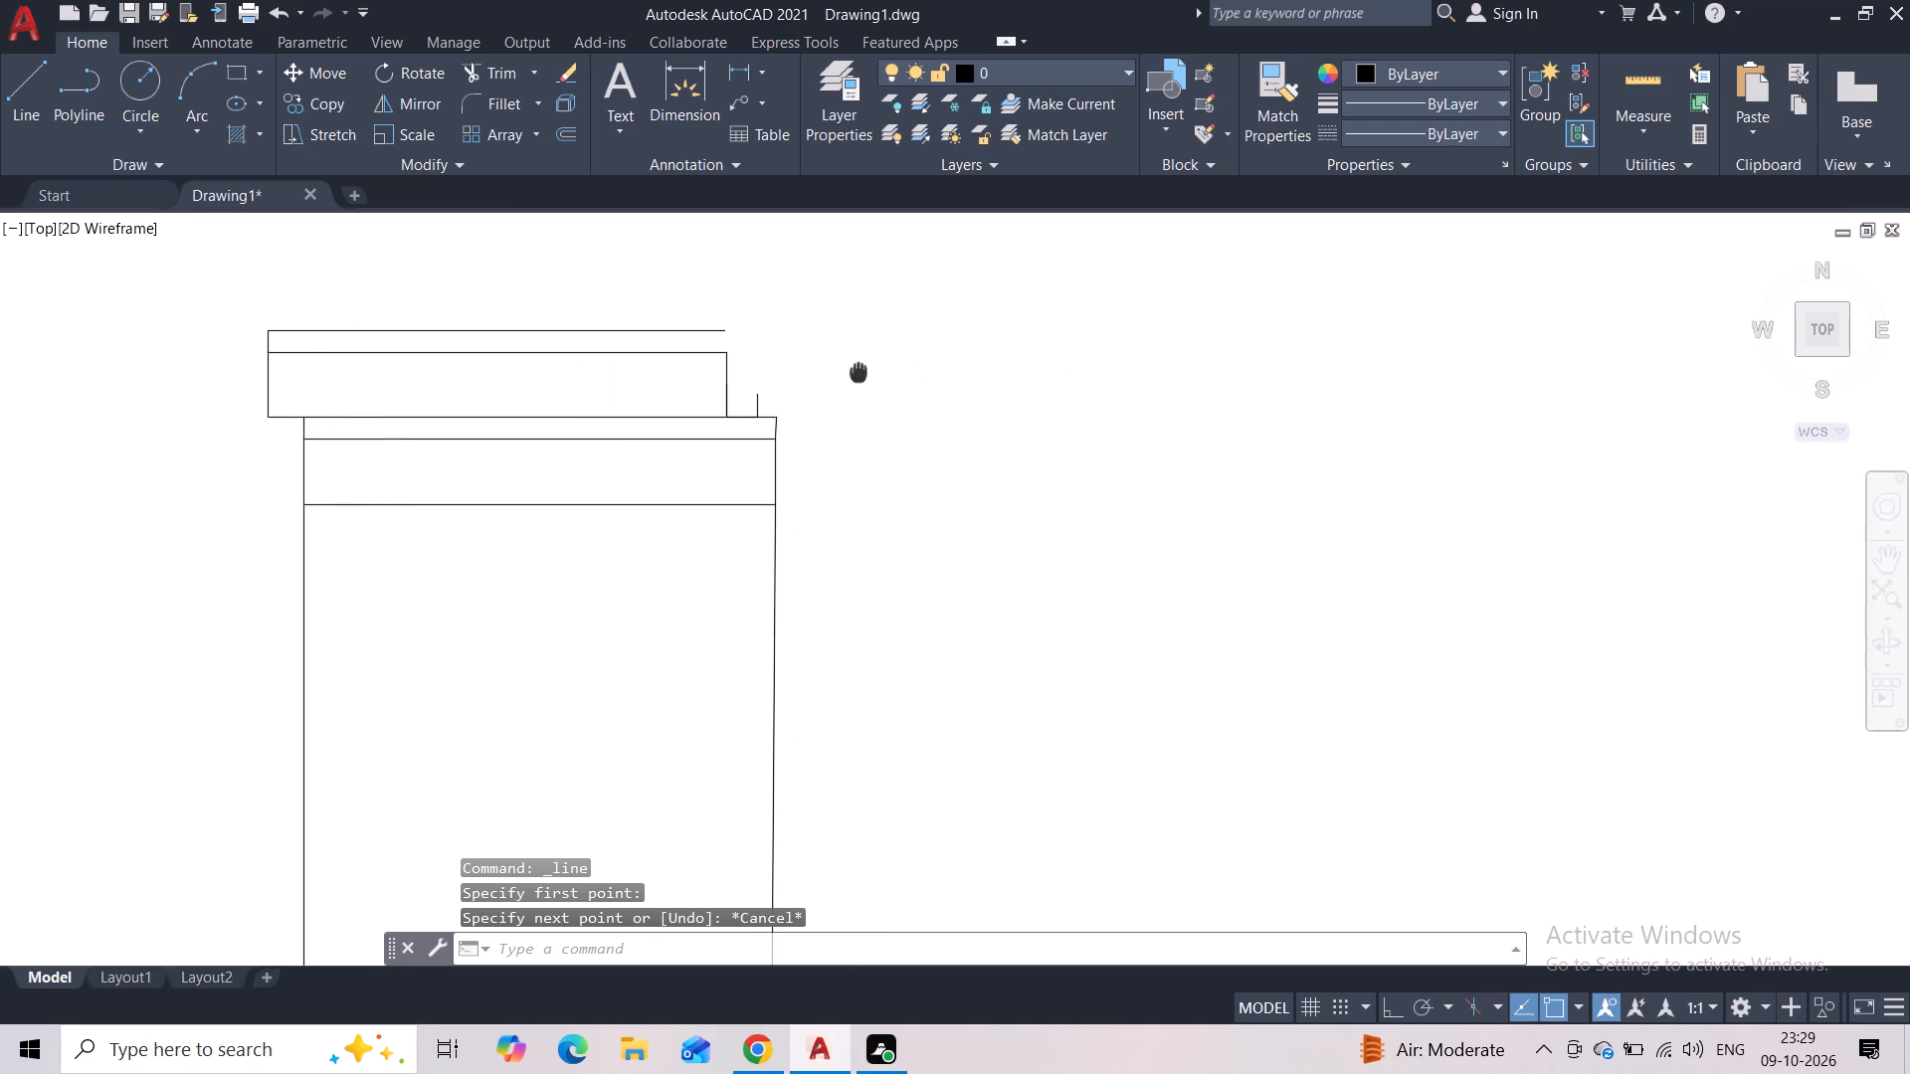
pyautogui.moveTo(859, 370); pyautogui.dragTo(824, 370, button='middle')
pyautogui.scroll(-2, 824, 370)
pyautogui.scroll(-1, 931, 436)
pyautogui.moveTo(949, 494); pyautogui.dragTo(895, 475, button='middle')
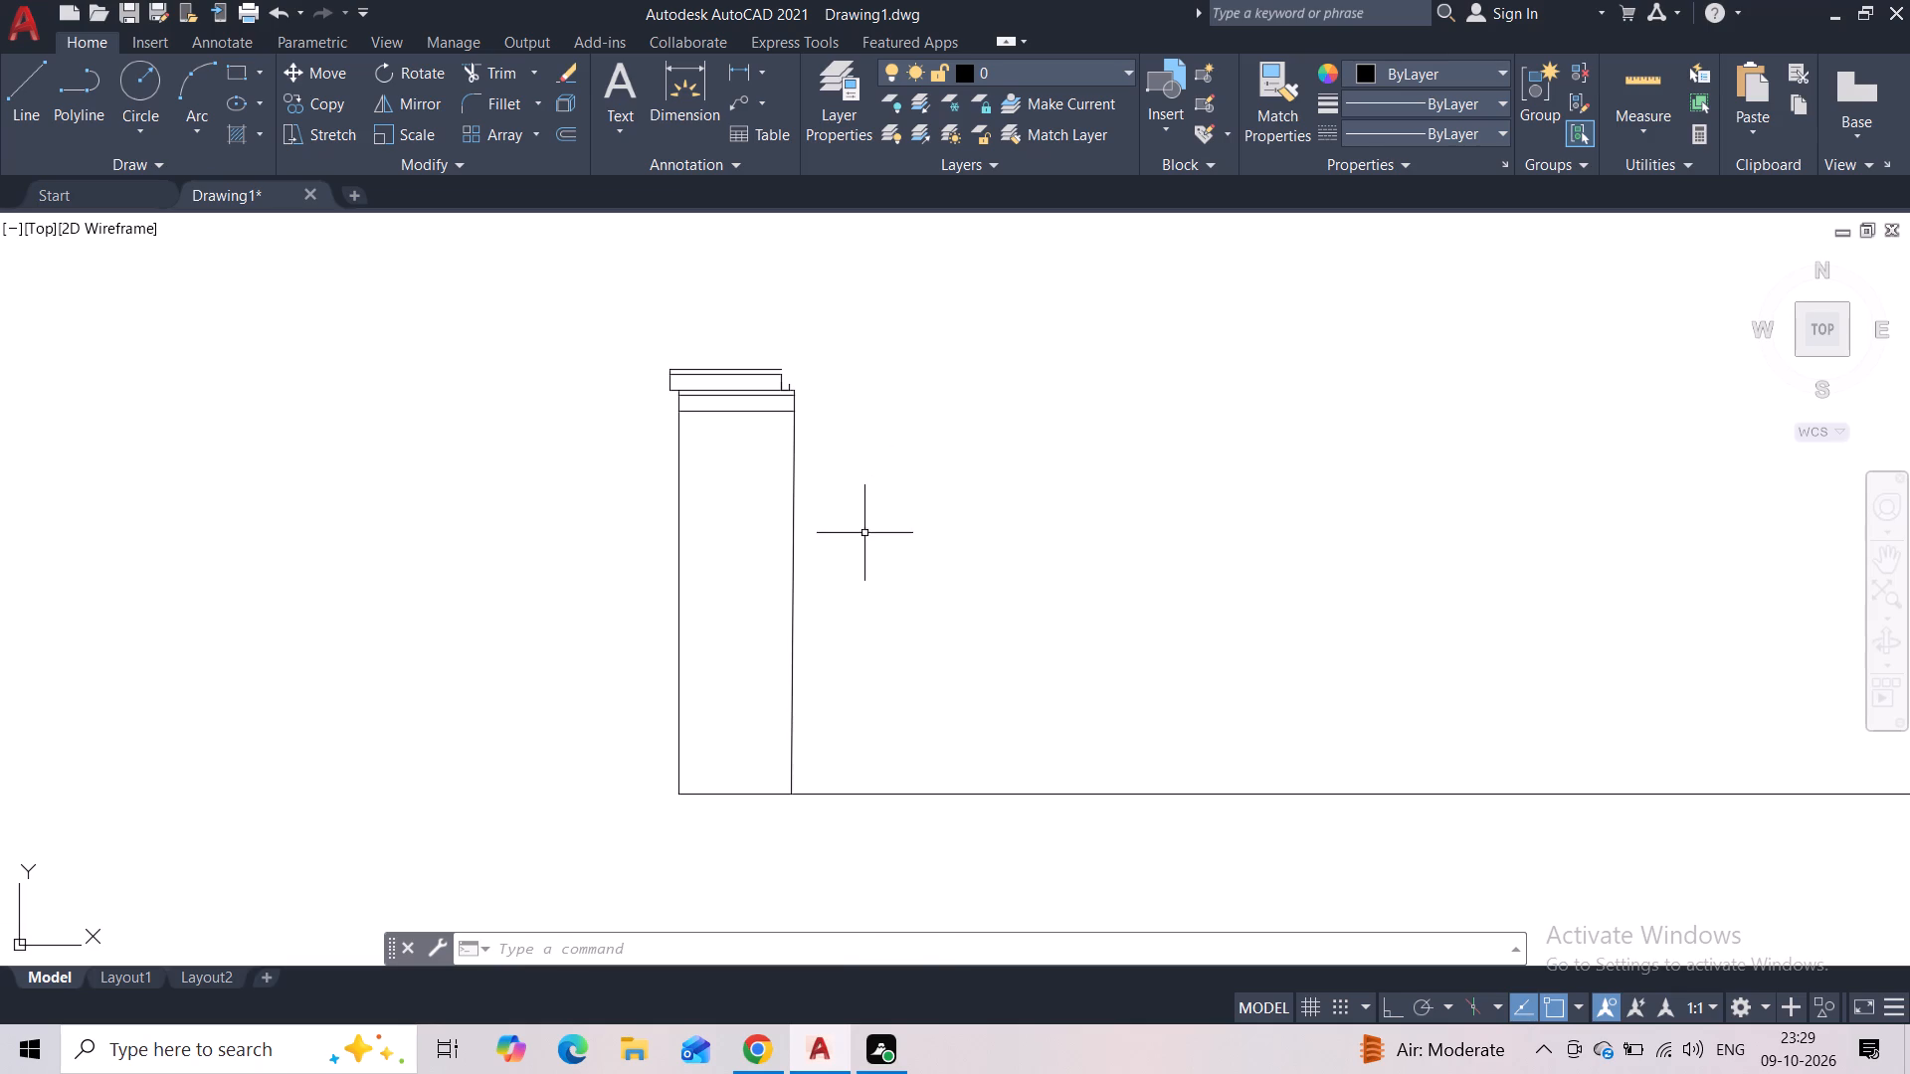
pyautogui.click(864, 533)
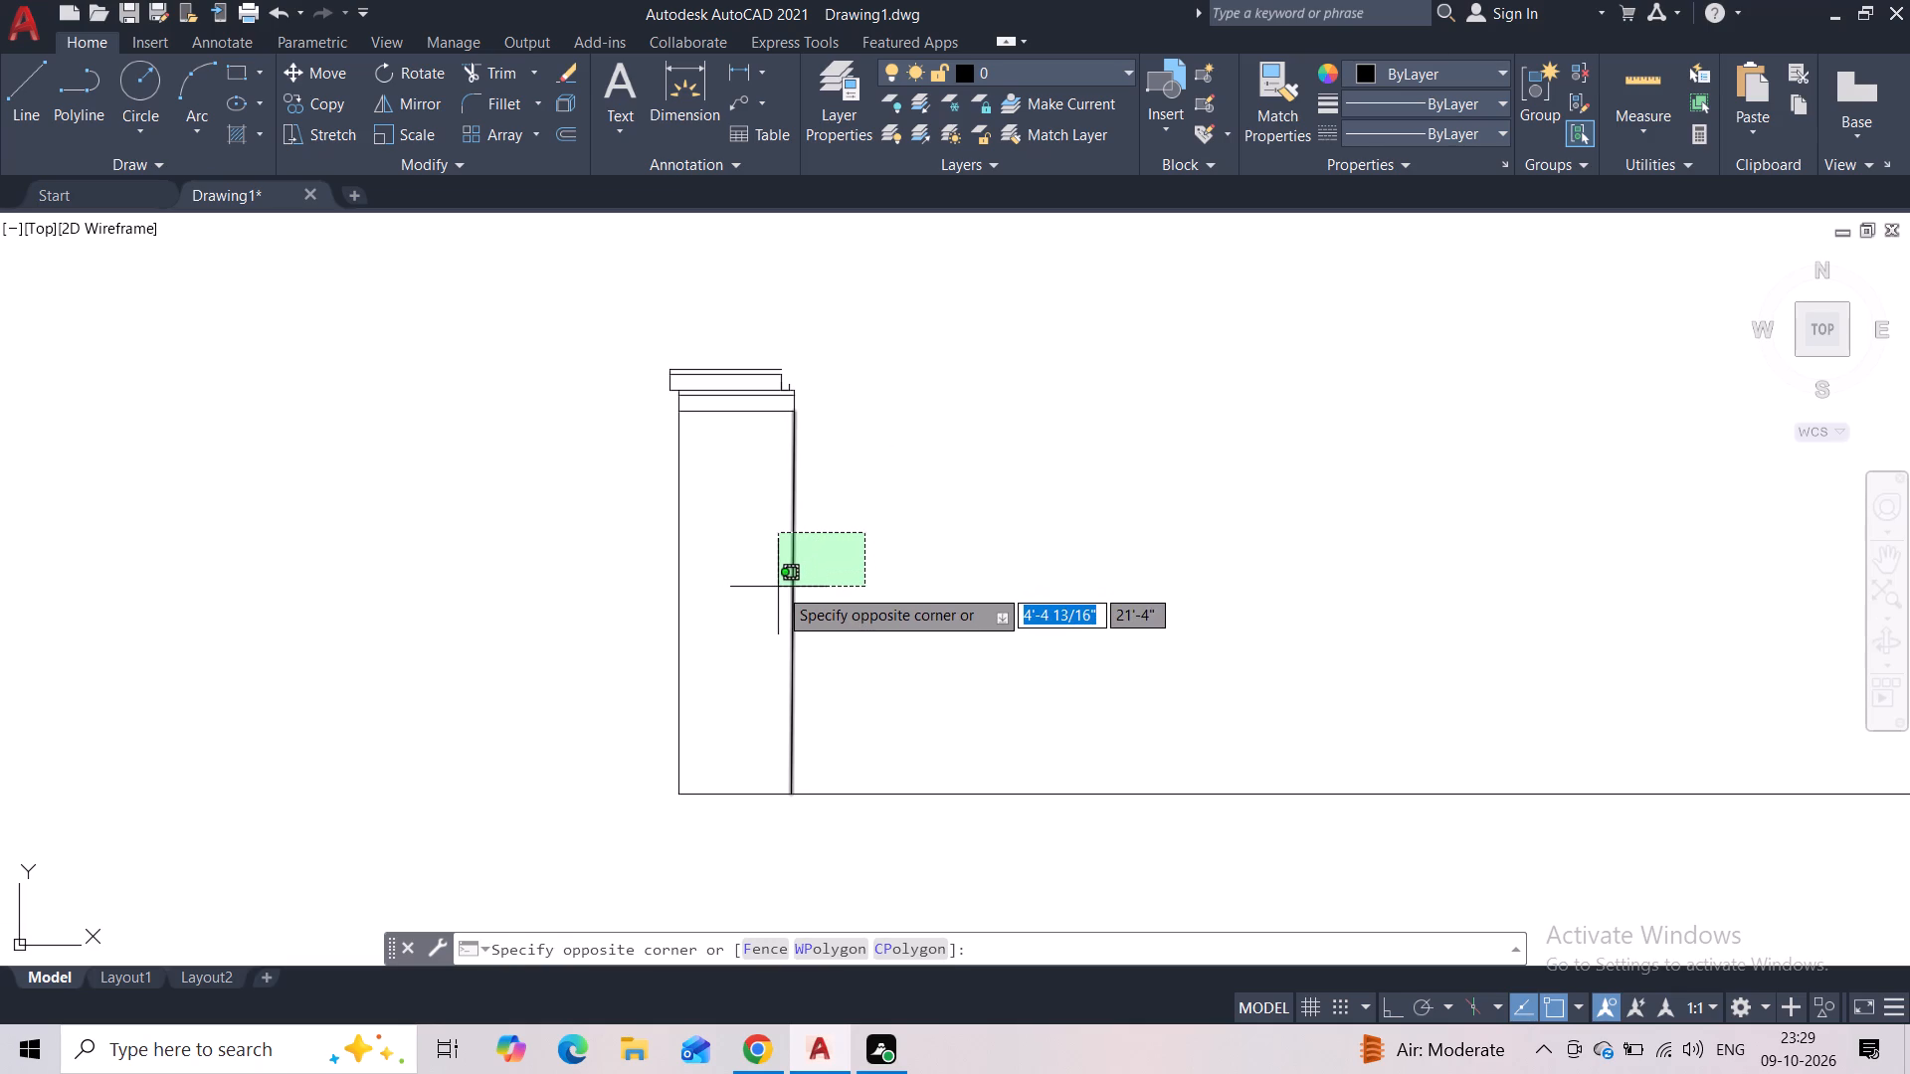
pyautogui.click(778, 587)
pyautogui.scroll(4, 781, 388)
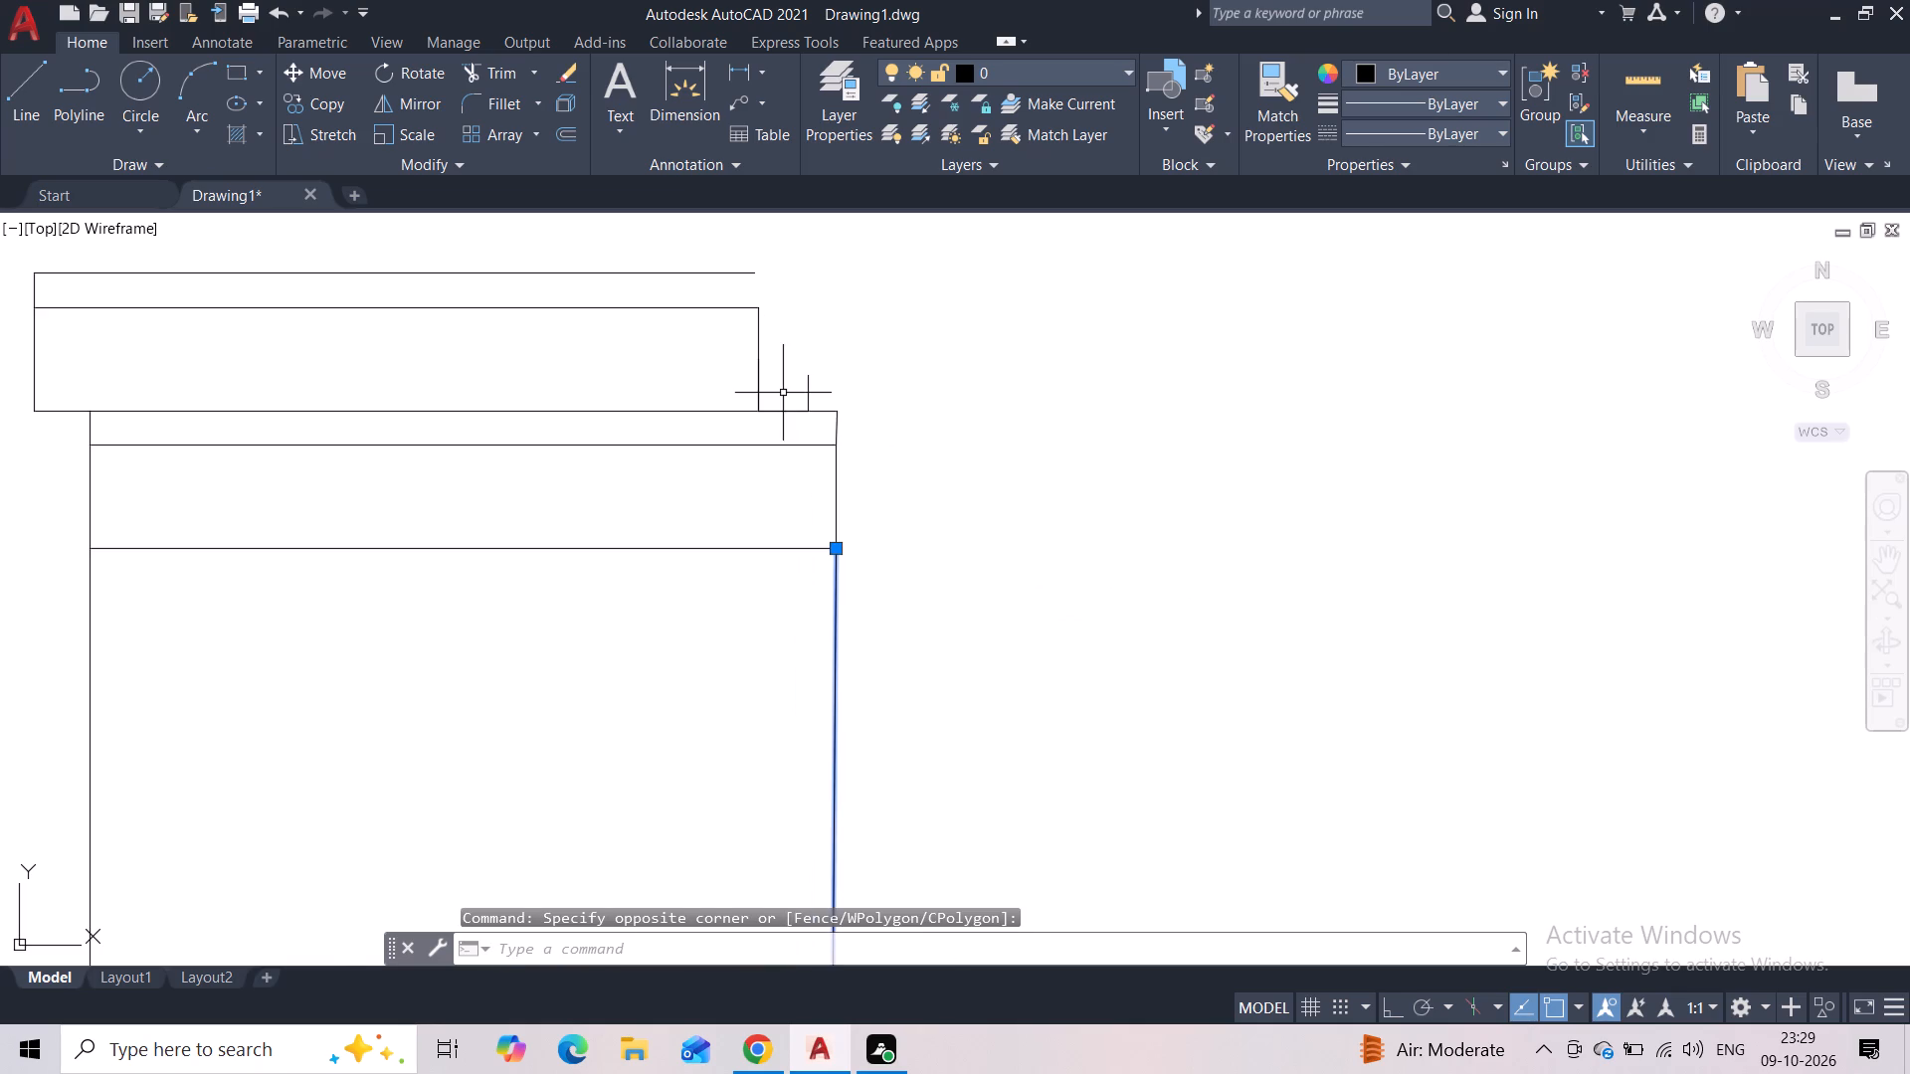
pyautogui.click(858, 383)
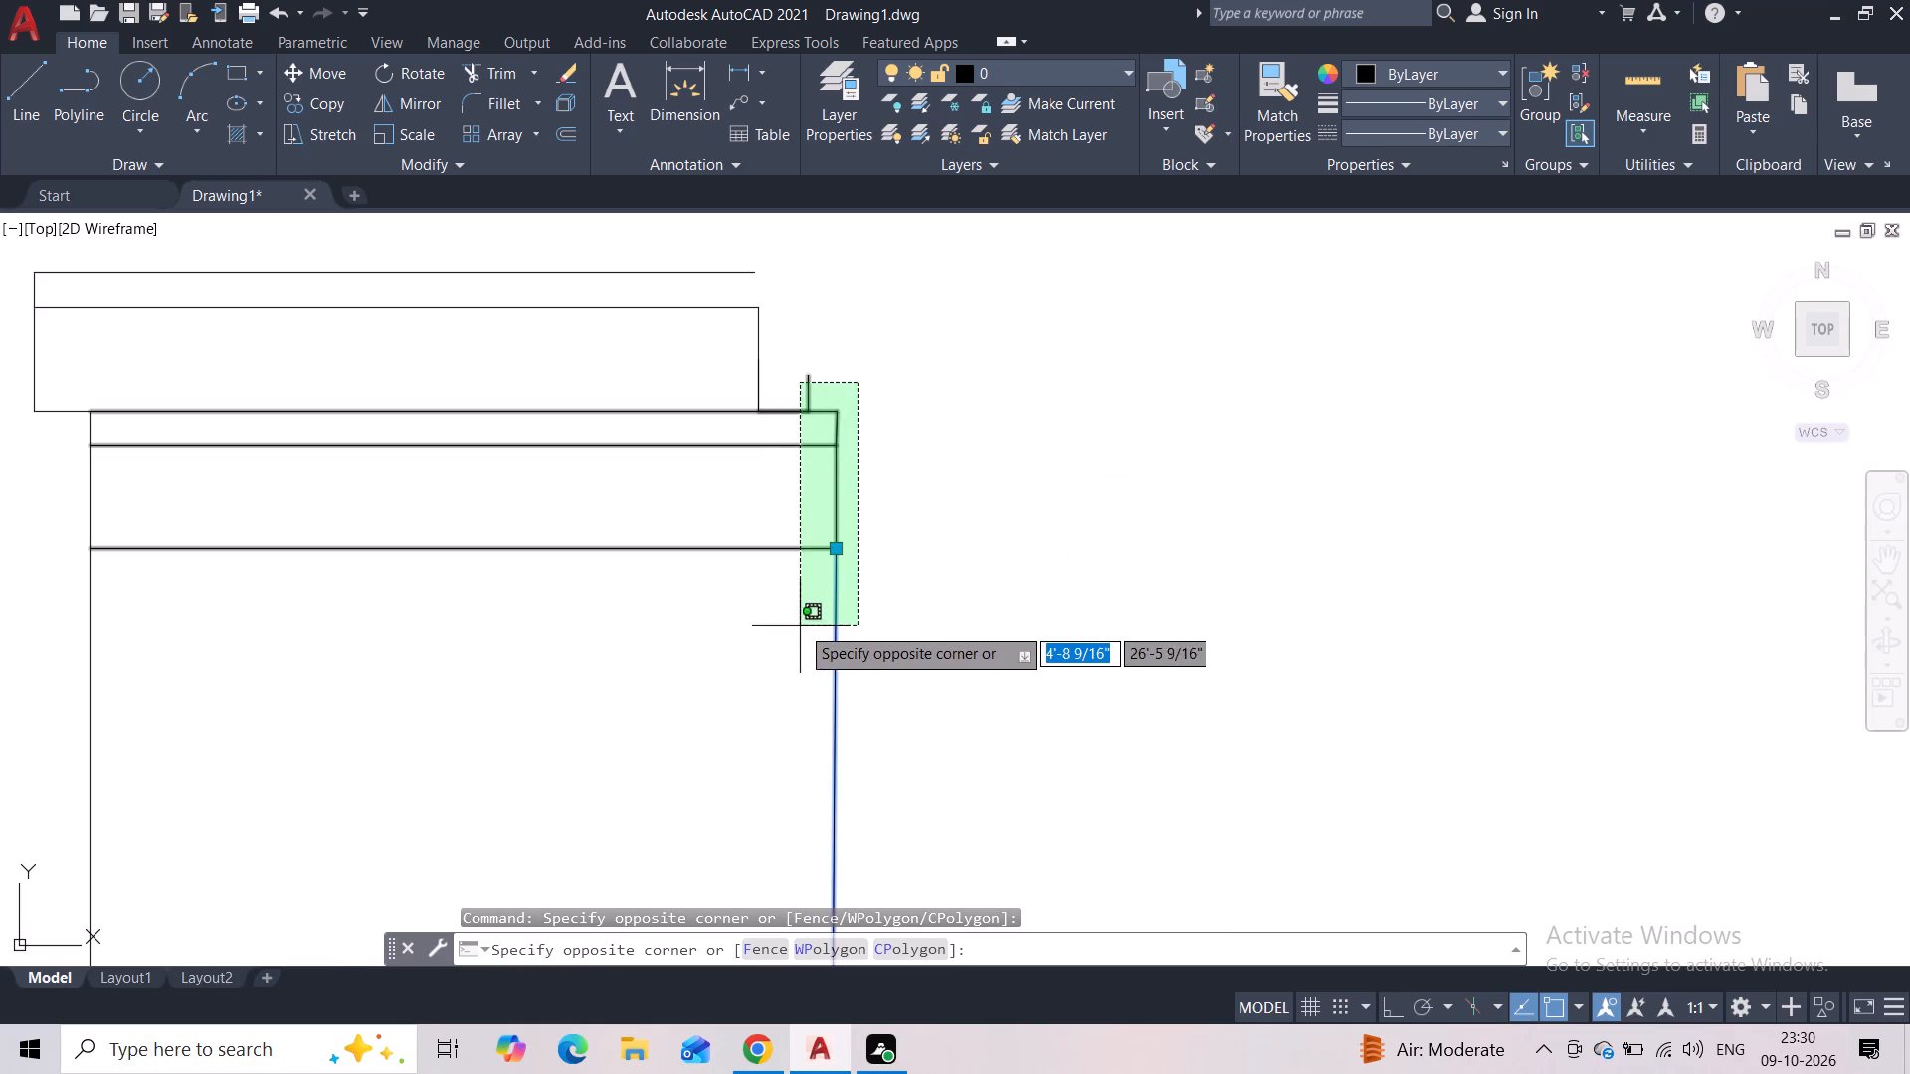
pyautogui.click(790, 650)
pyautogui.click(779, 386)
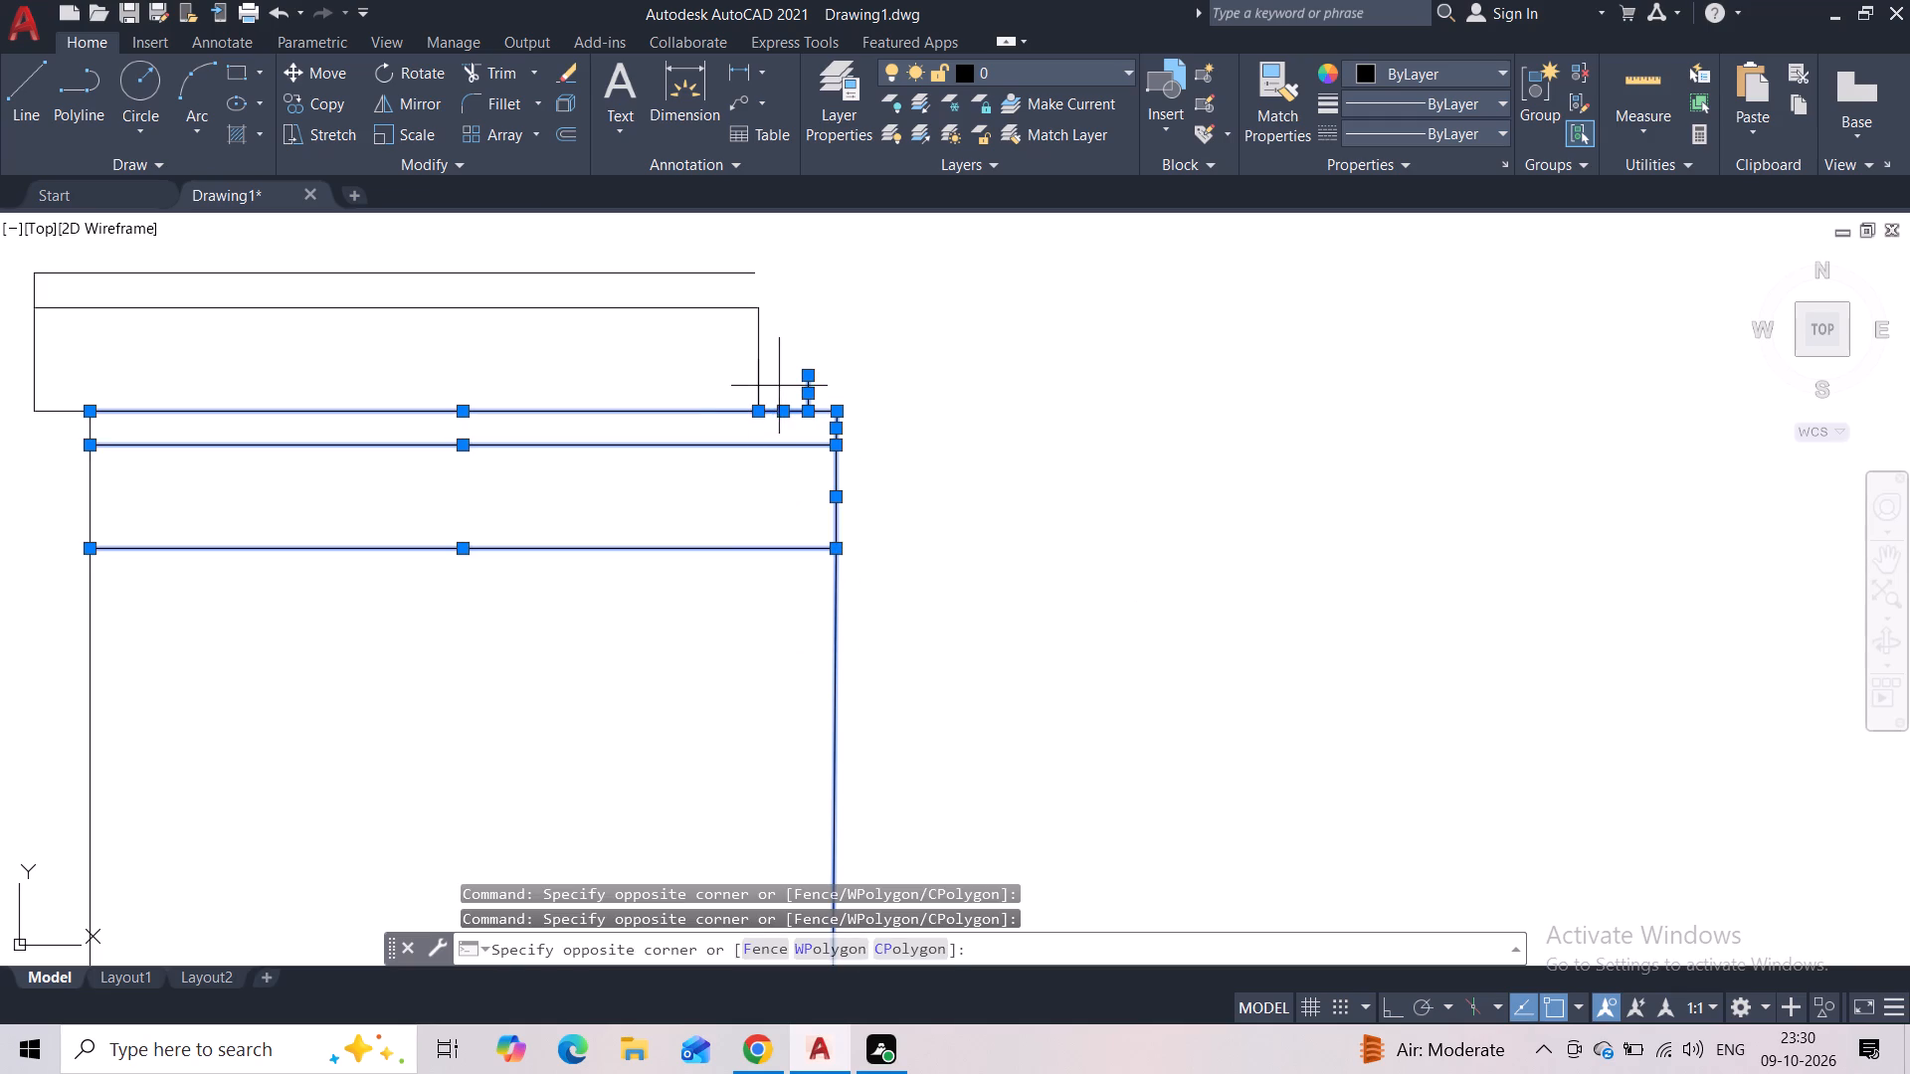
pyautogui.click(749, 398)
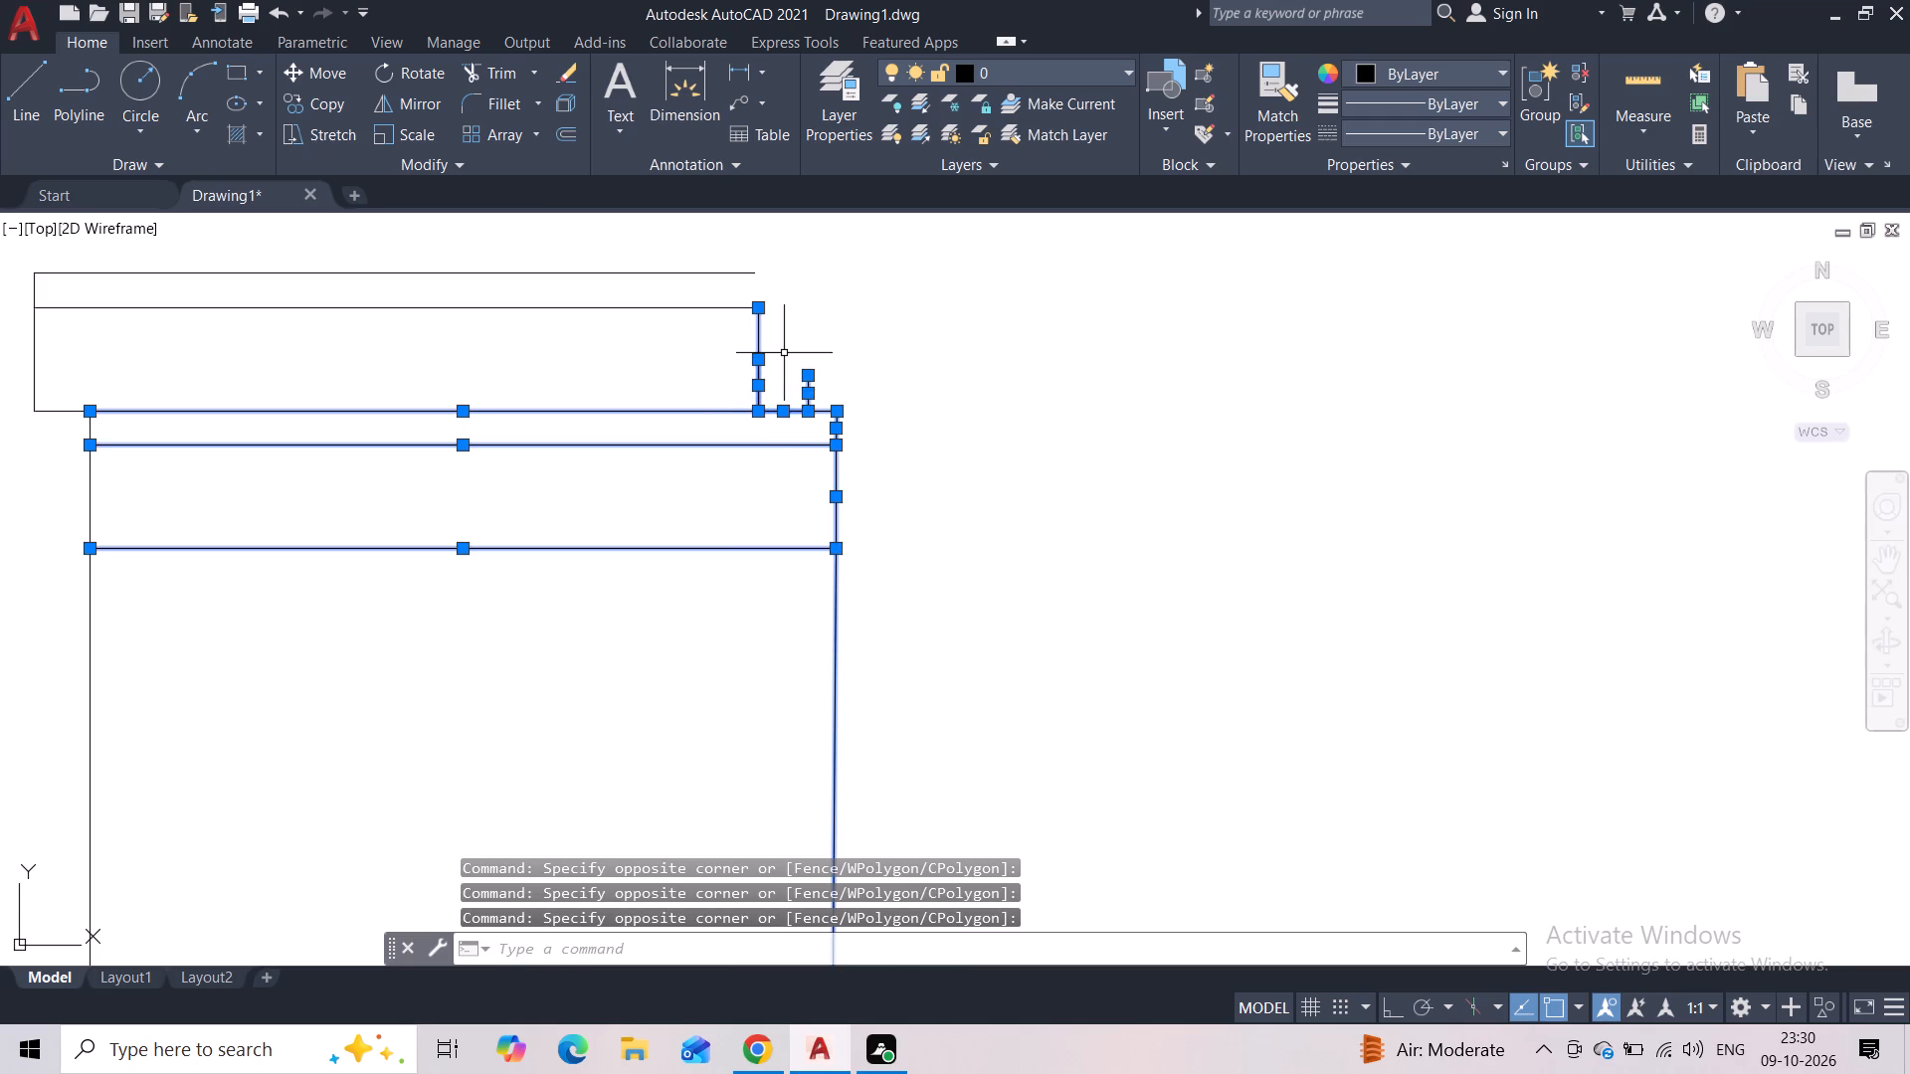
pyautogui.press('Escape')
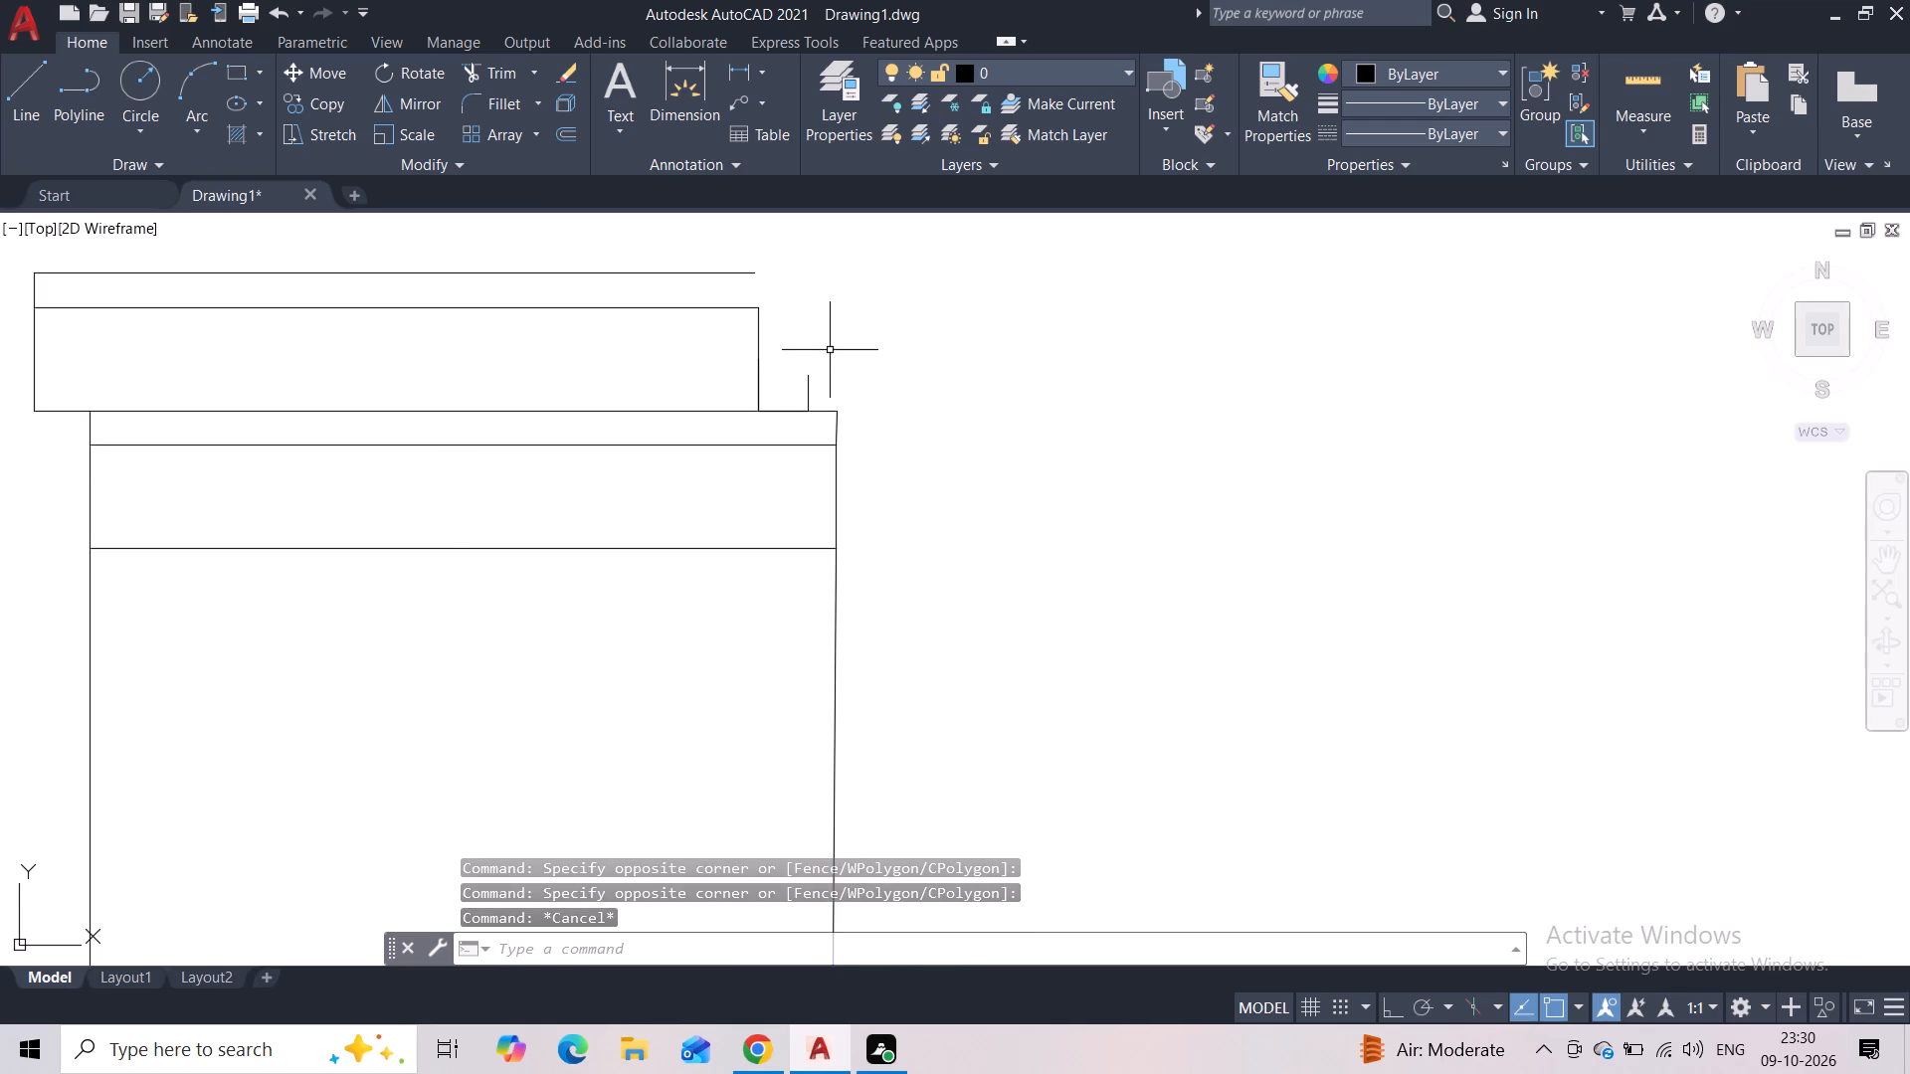
# Copy the upright's right edge, the cap's band lines and the short stub about 29' horizontally to the right.
pyautogui.click(841, 359)
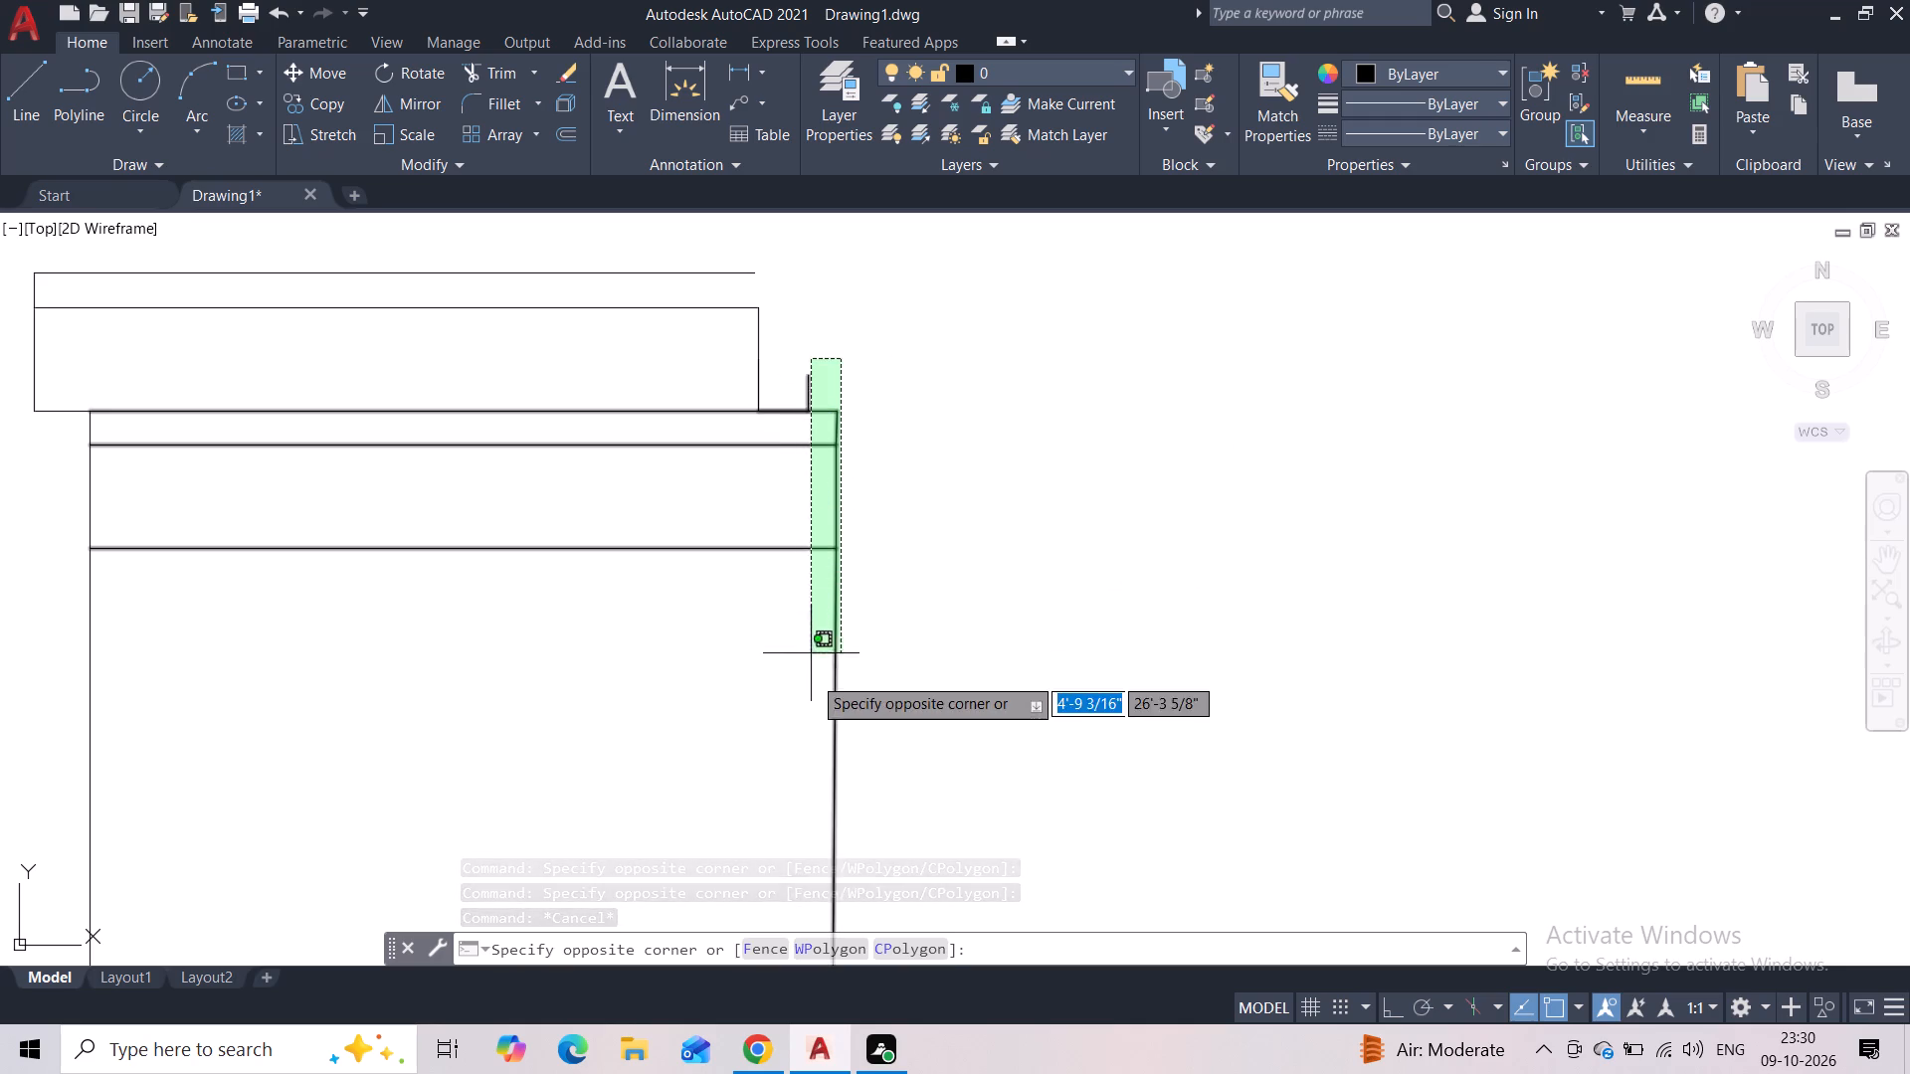
pyautogui.click(794, 700)
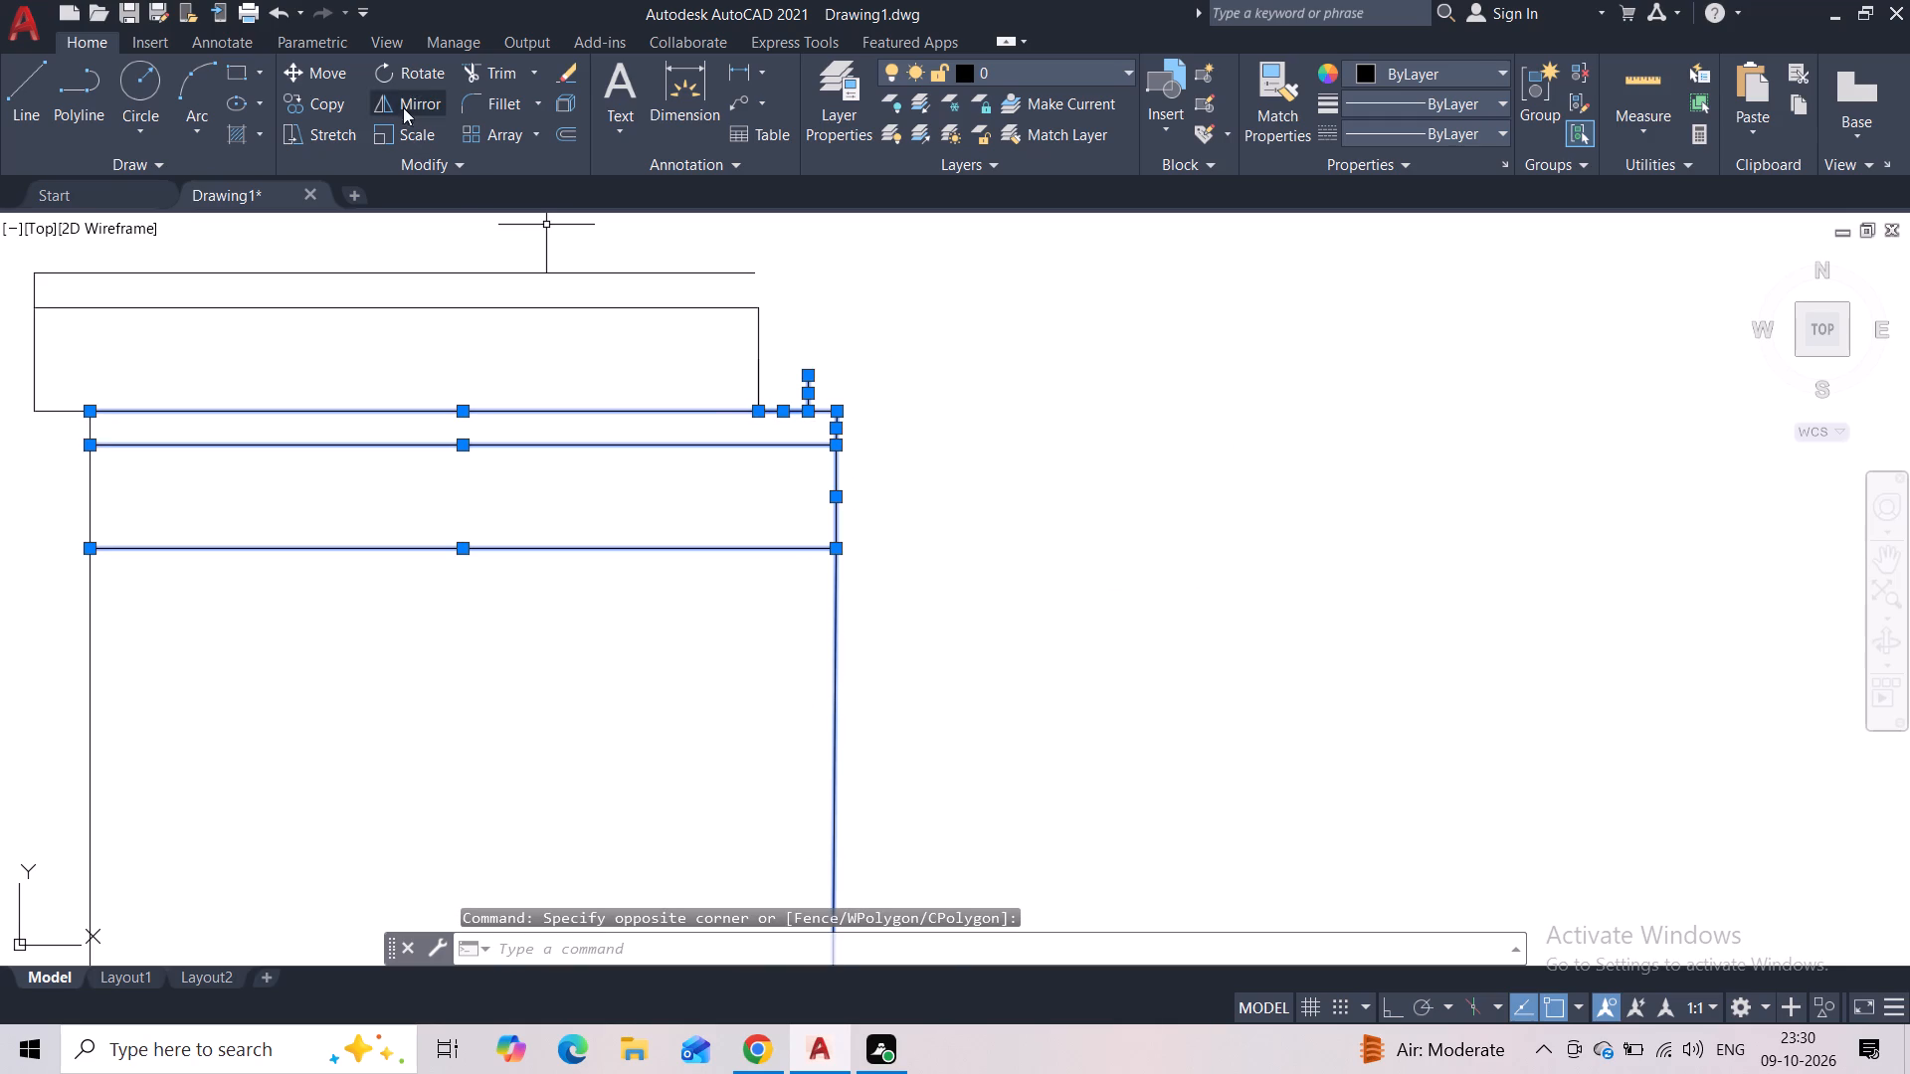
pyautogui.click(332, 101)
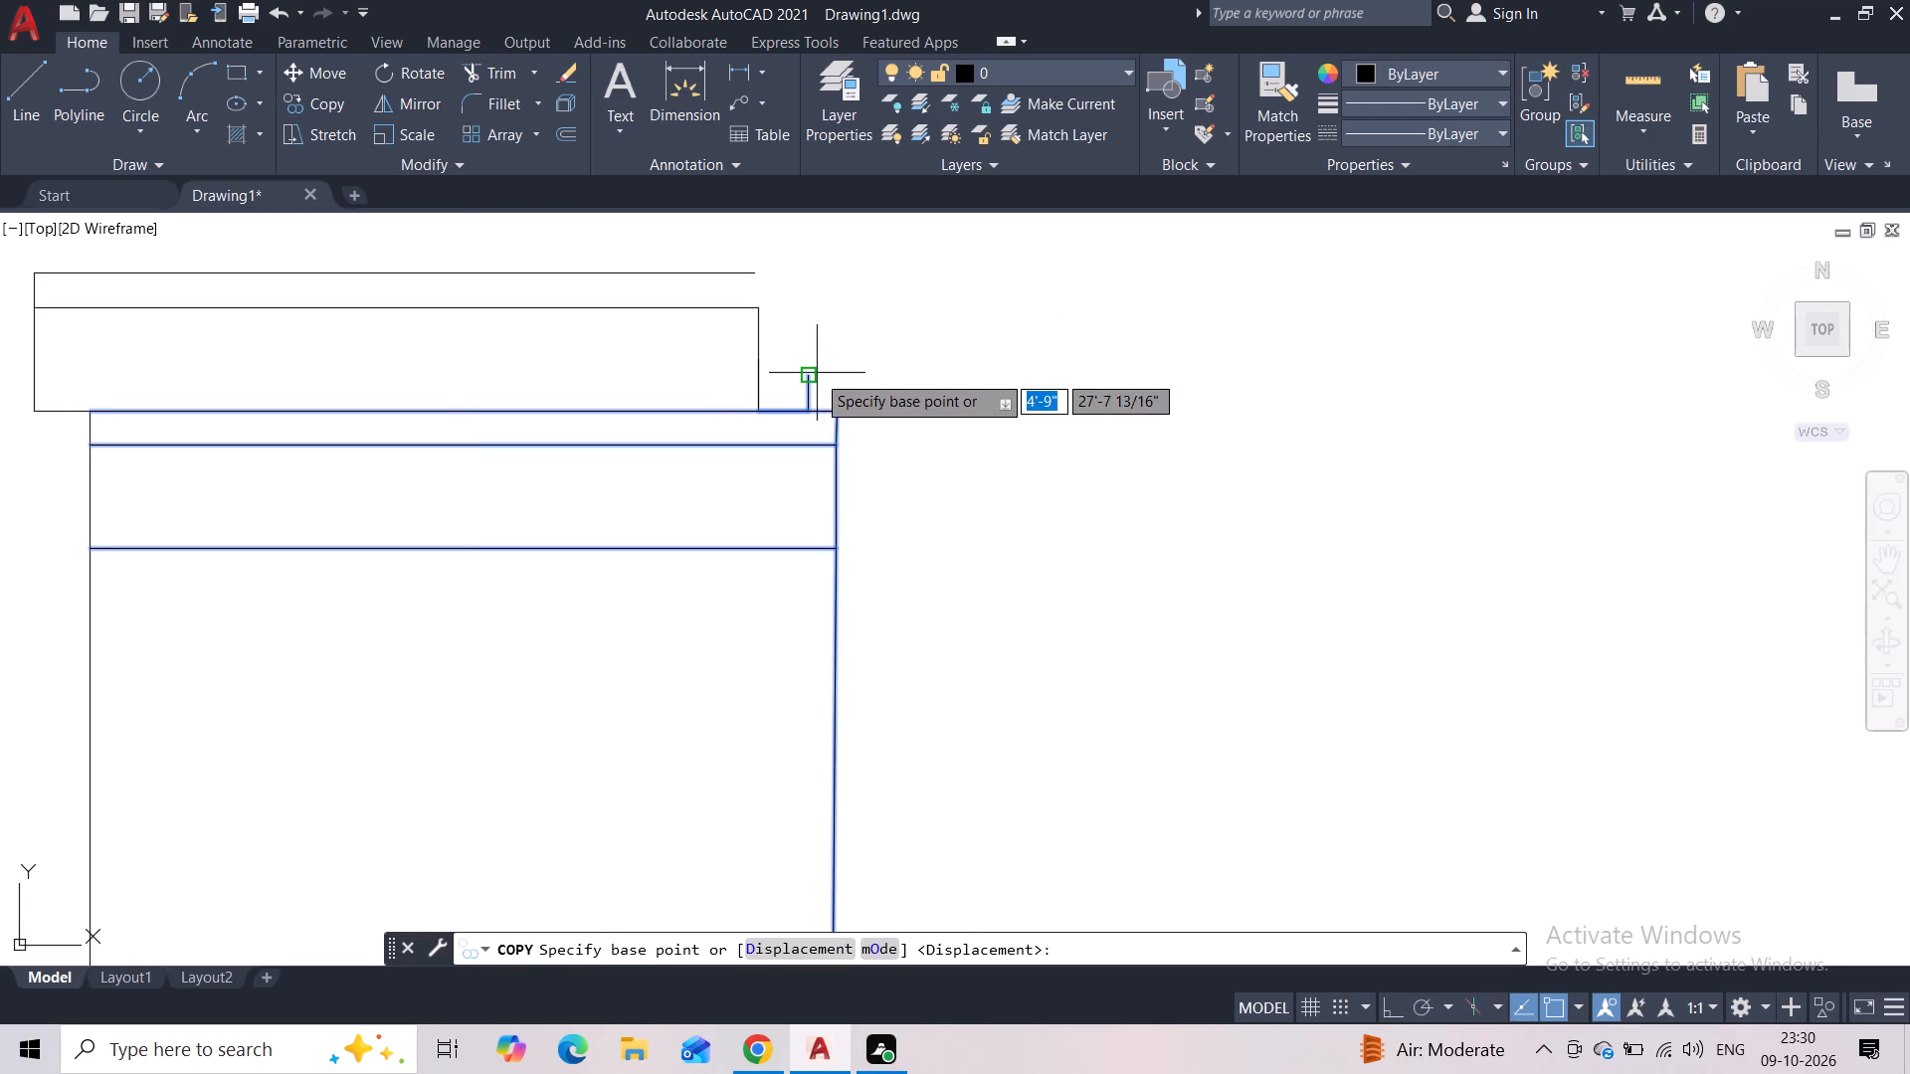
pyautogui.click(815, 373)
pyautogui.scroll(-3, 1134, 382)
pyautogui.moveTo(1297, 423); pyautogui.dragTo(794, 327, button='middle')
pyautogui.scroll(-2, 1234, 318)
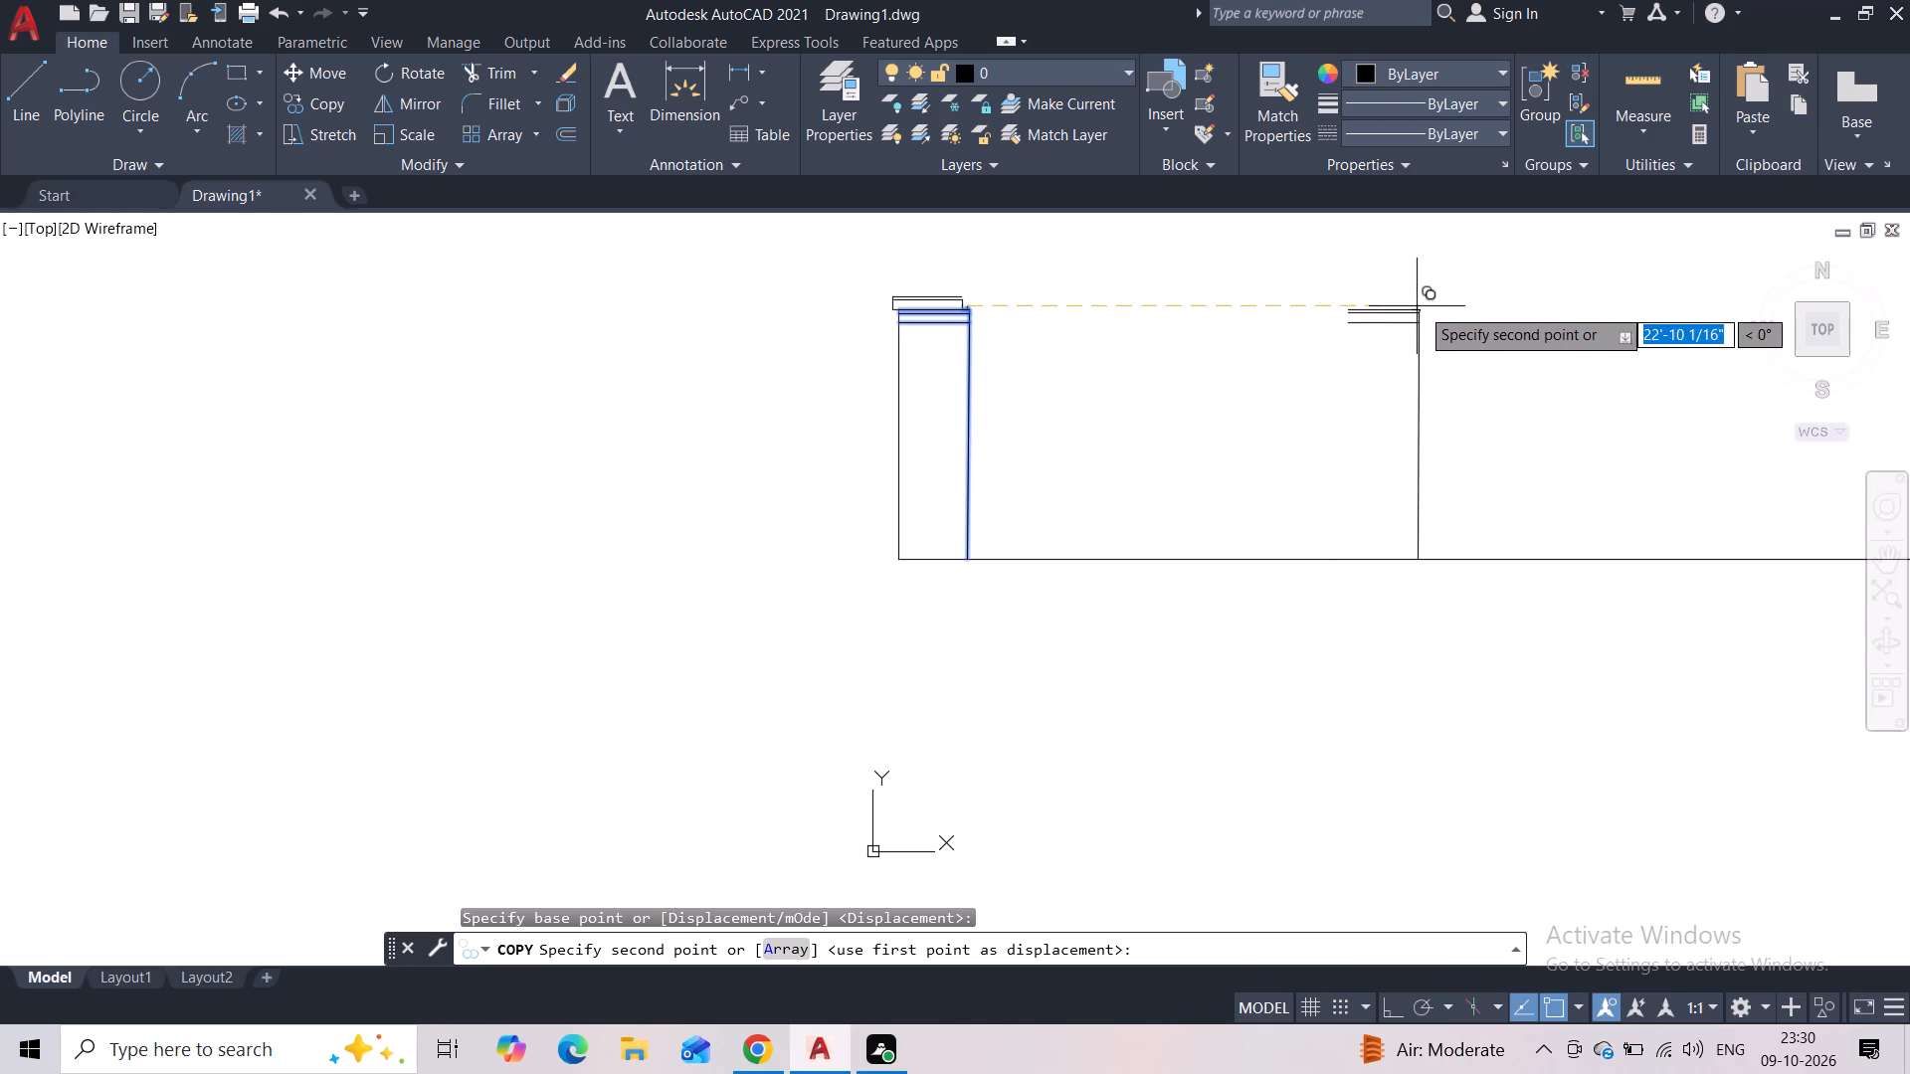
pyautogui.scroll(2, 1483, 304)
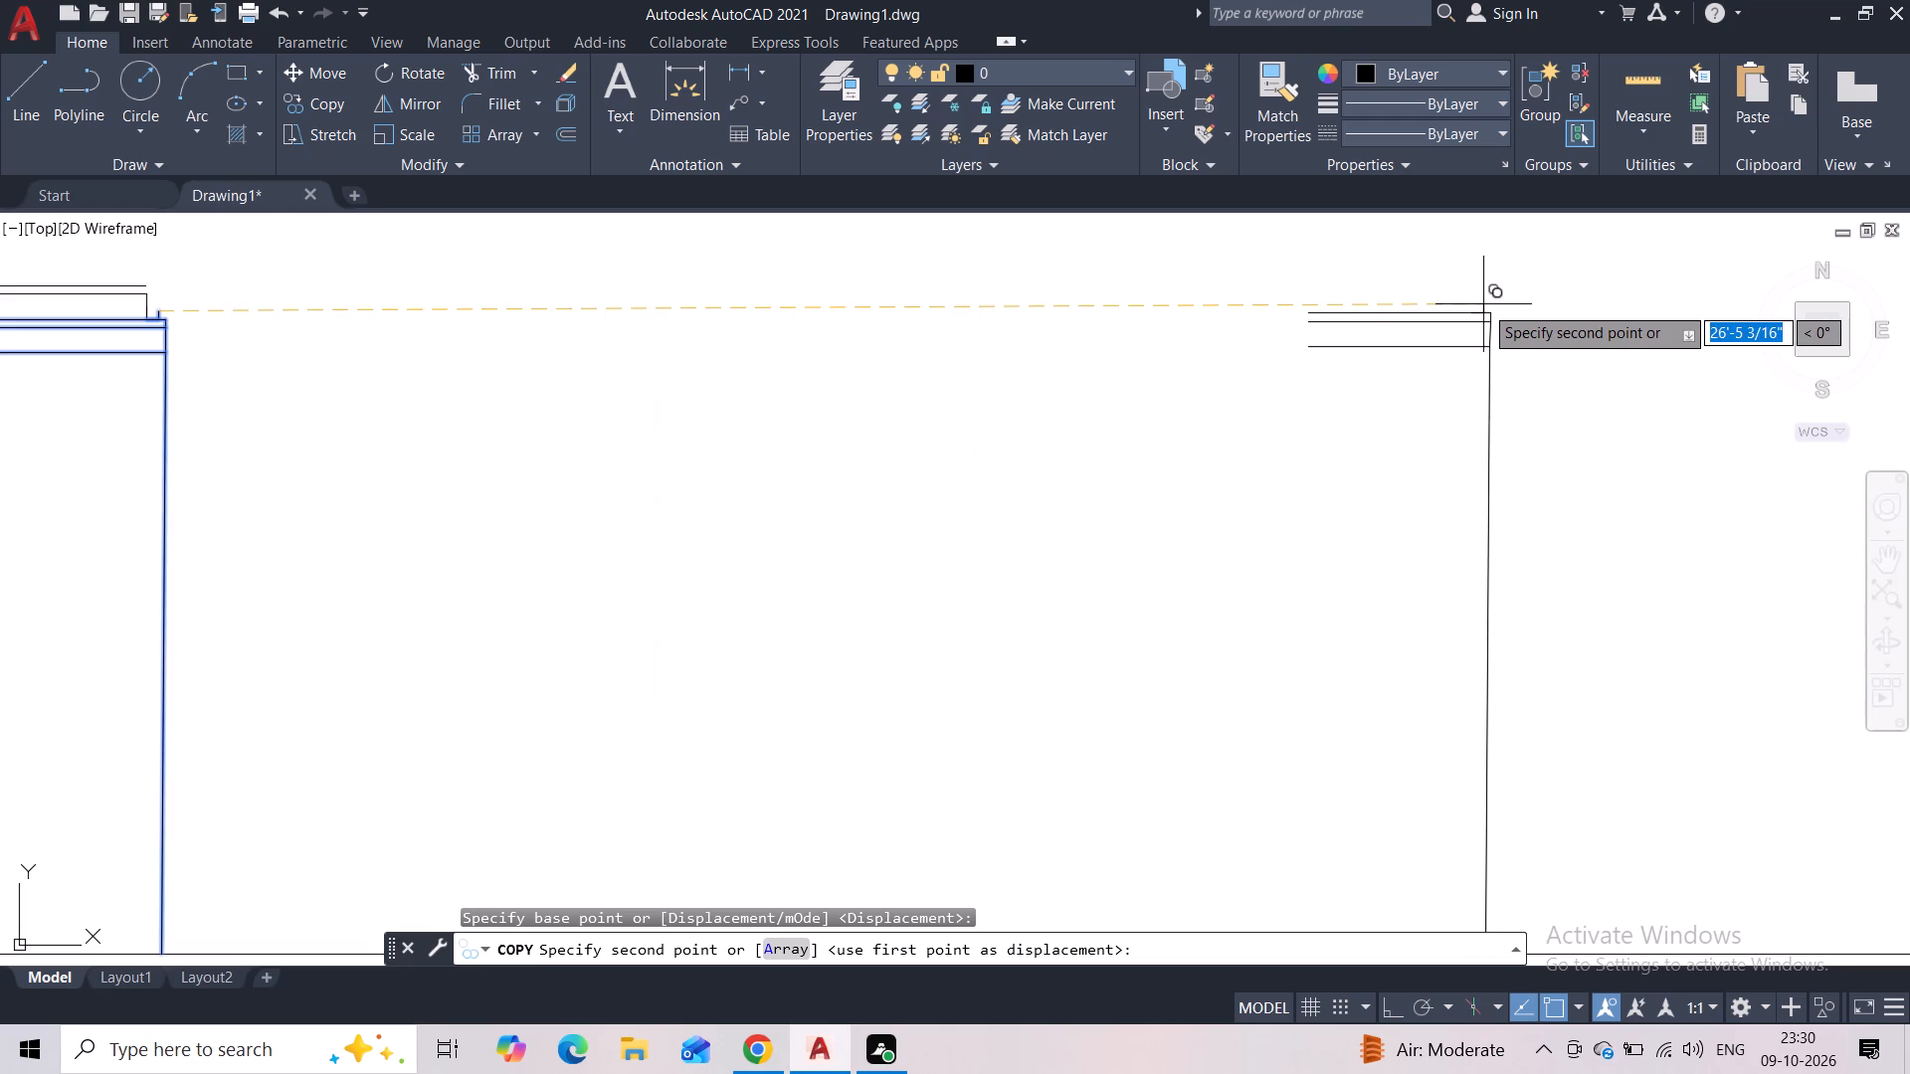
pyautogui.scroll(-2, 1483, 312)
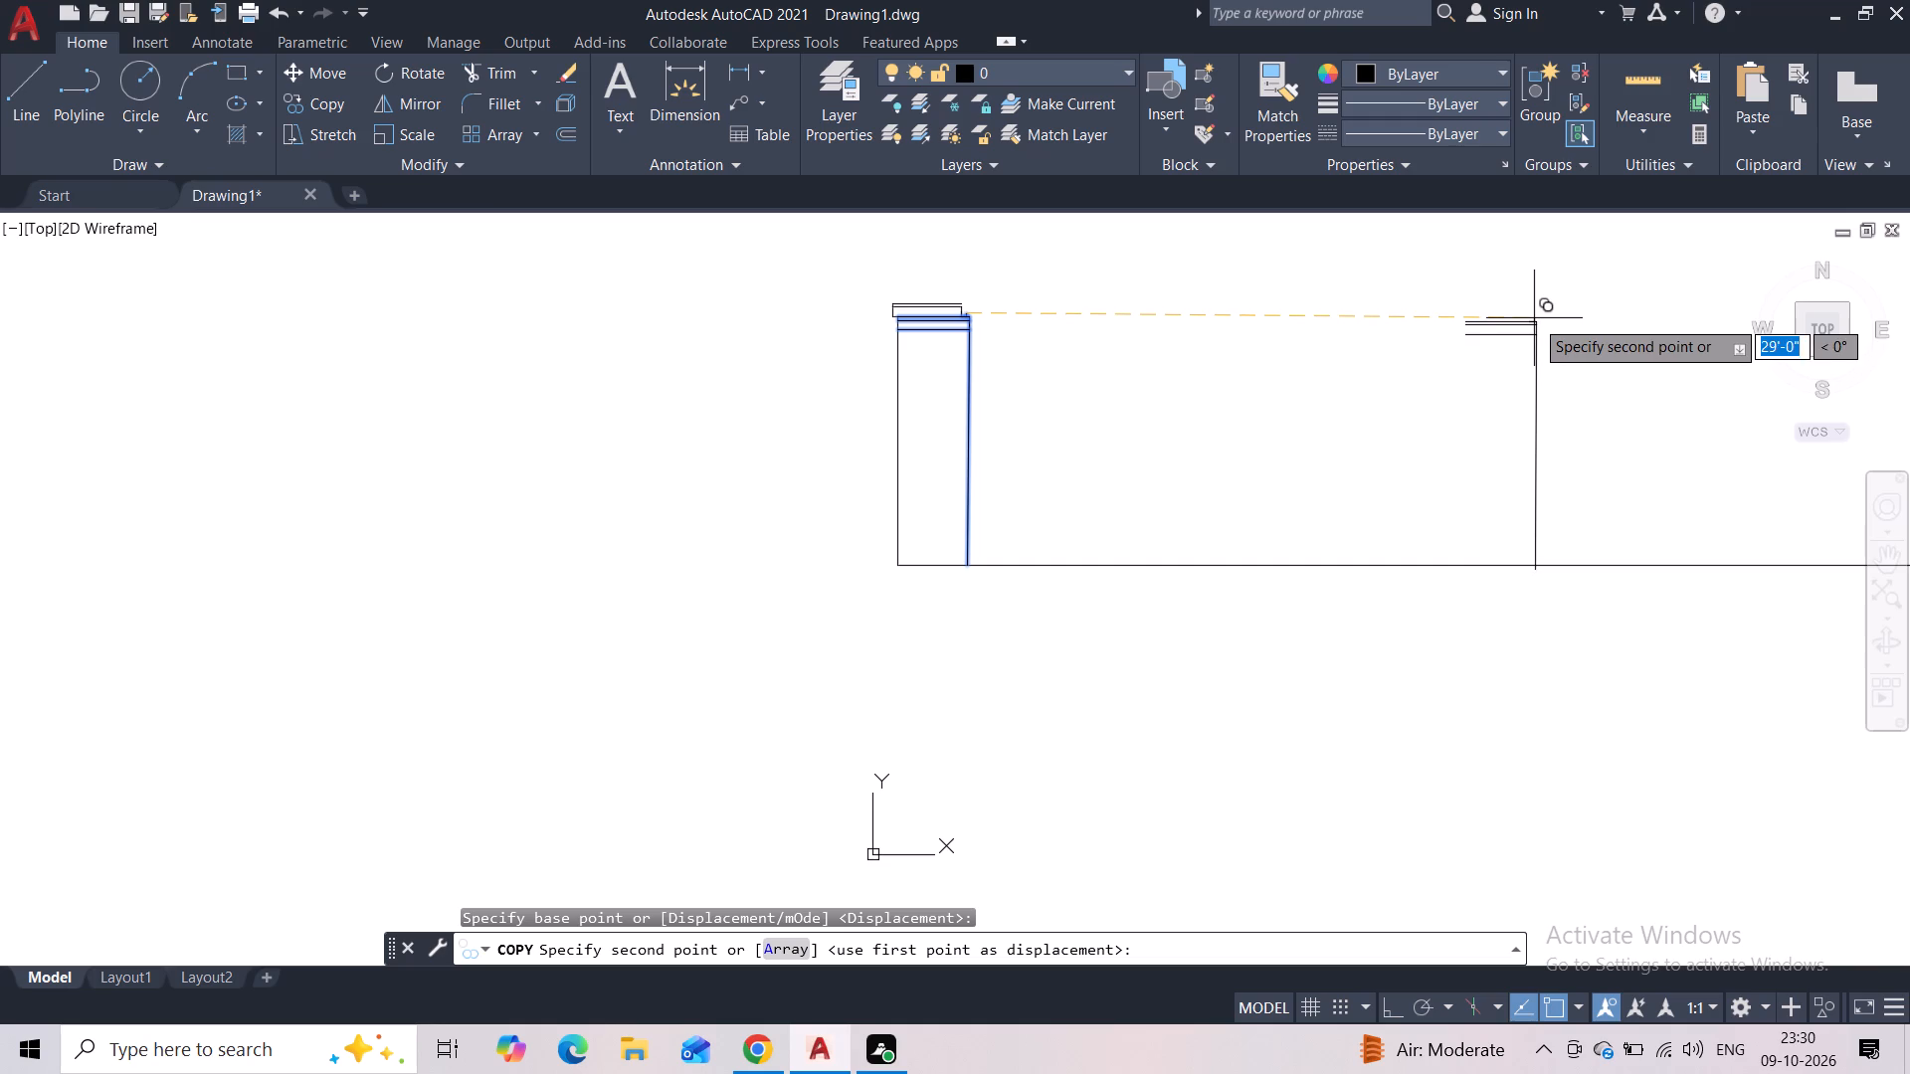
pyautogui.scroll(2, 1463, 305)
pyautogui.scroll(-3, 1460, 320)
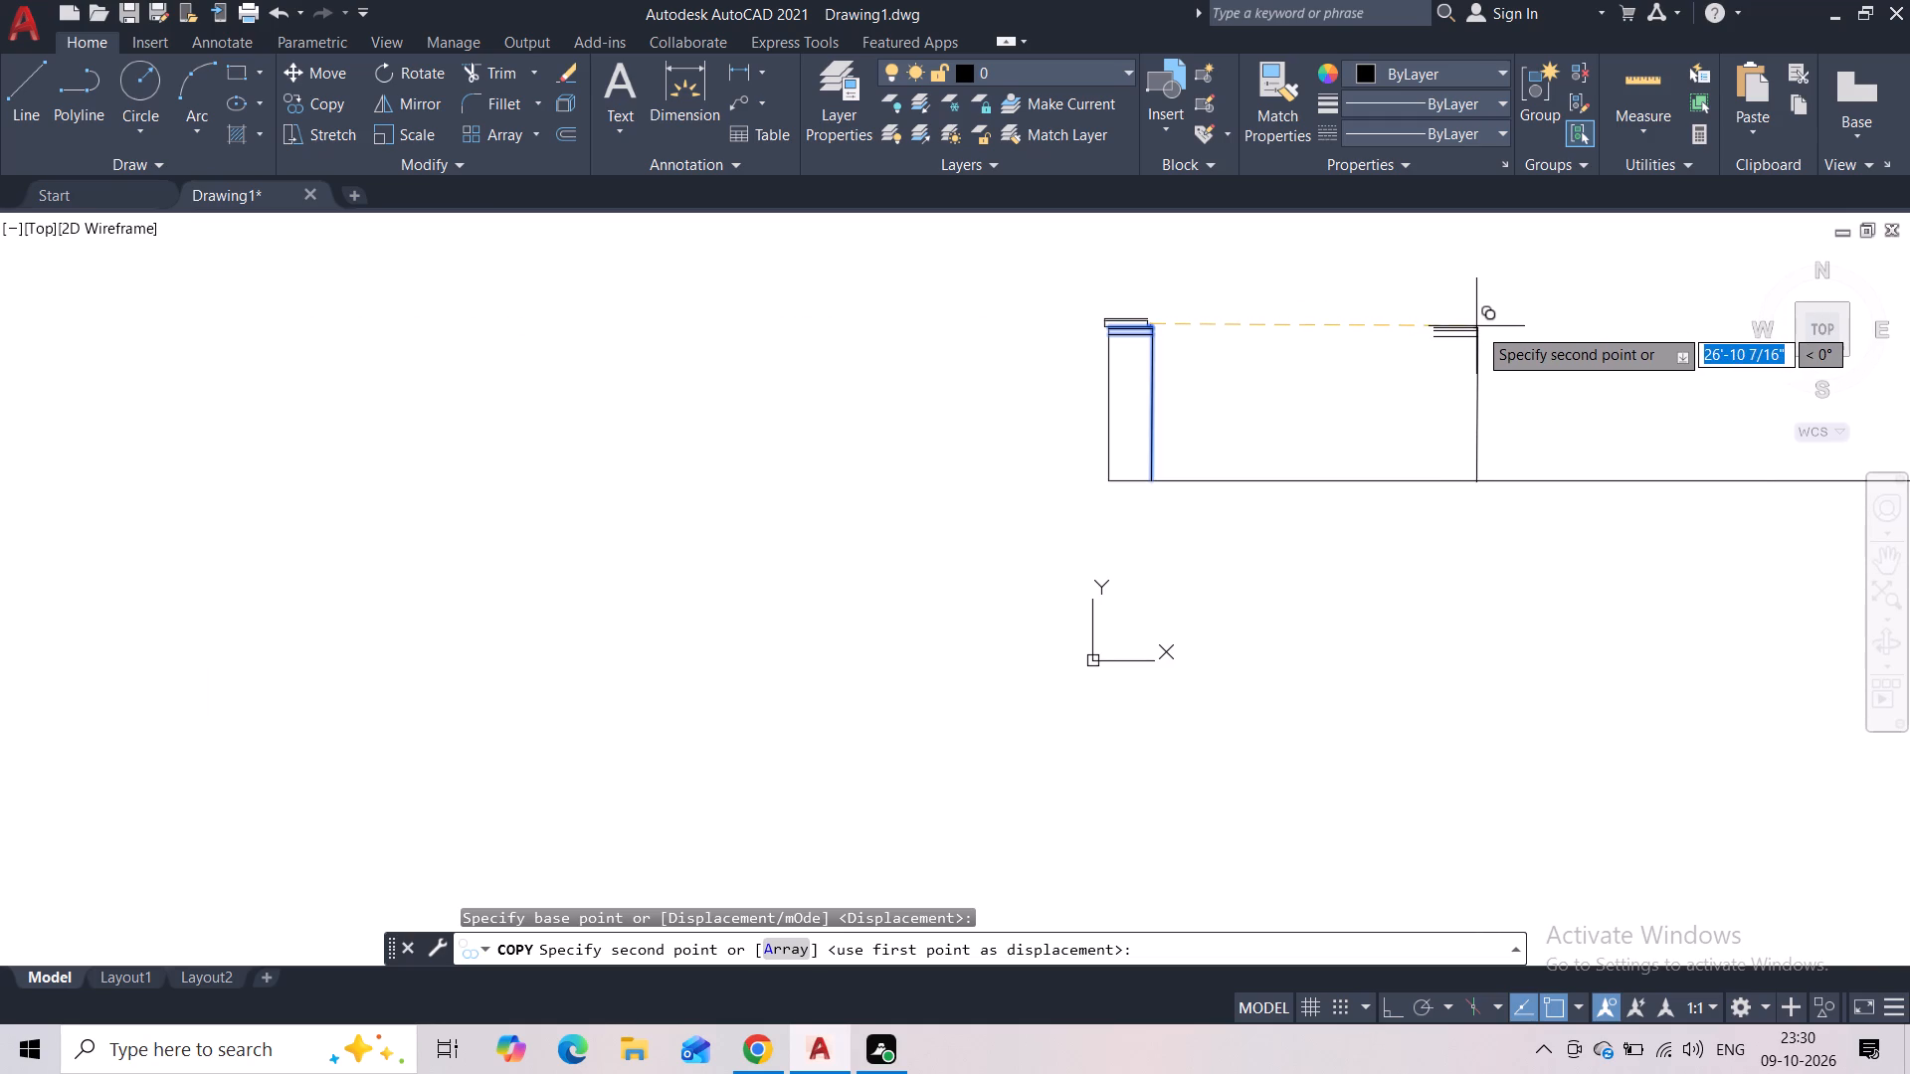
pyautogui.scroll(2, 1486, 325)
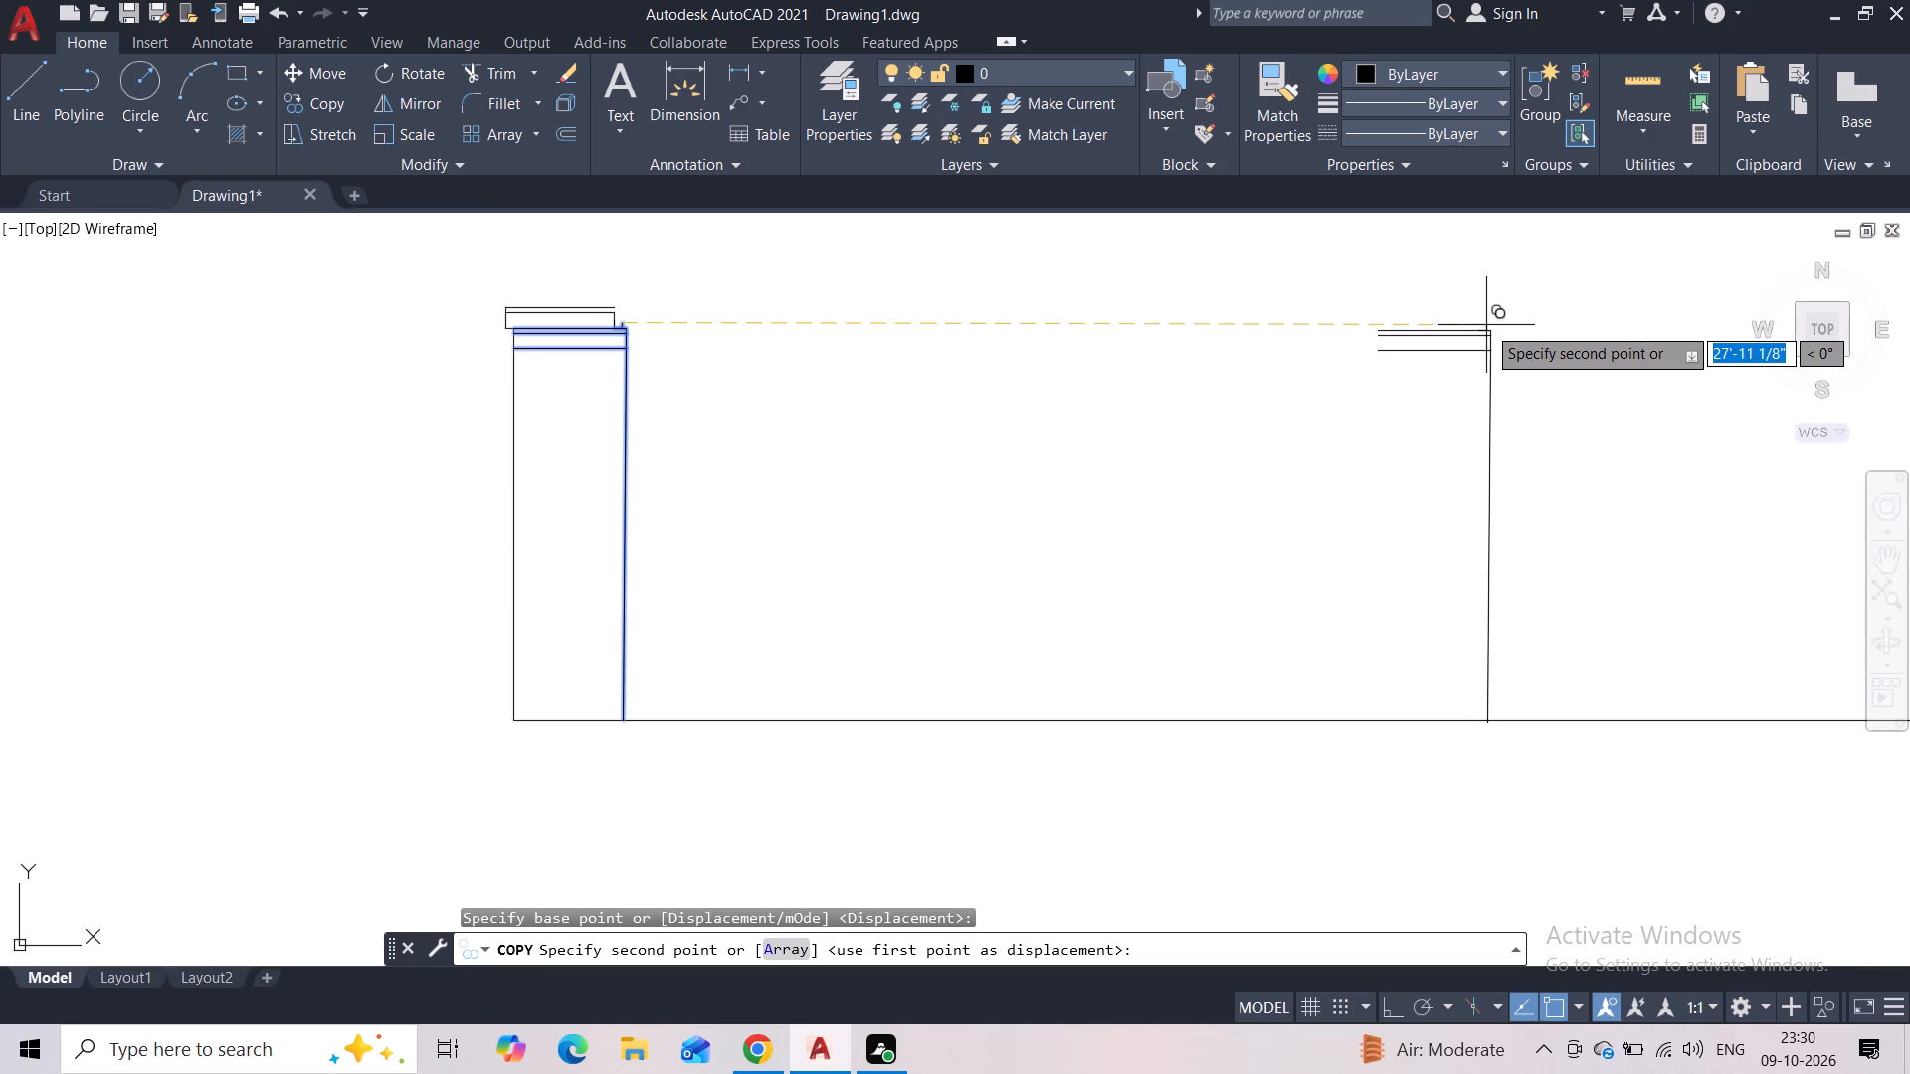
pyautogui.scroll(1, 1501, 326)
pyautogui.scroll(-1, 1502, 328)
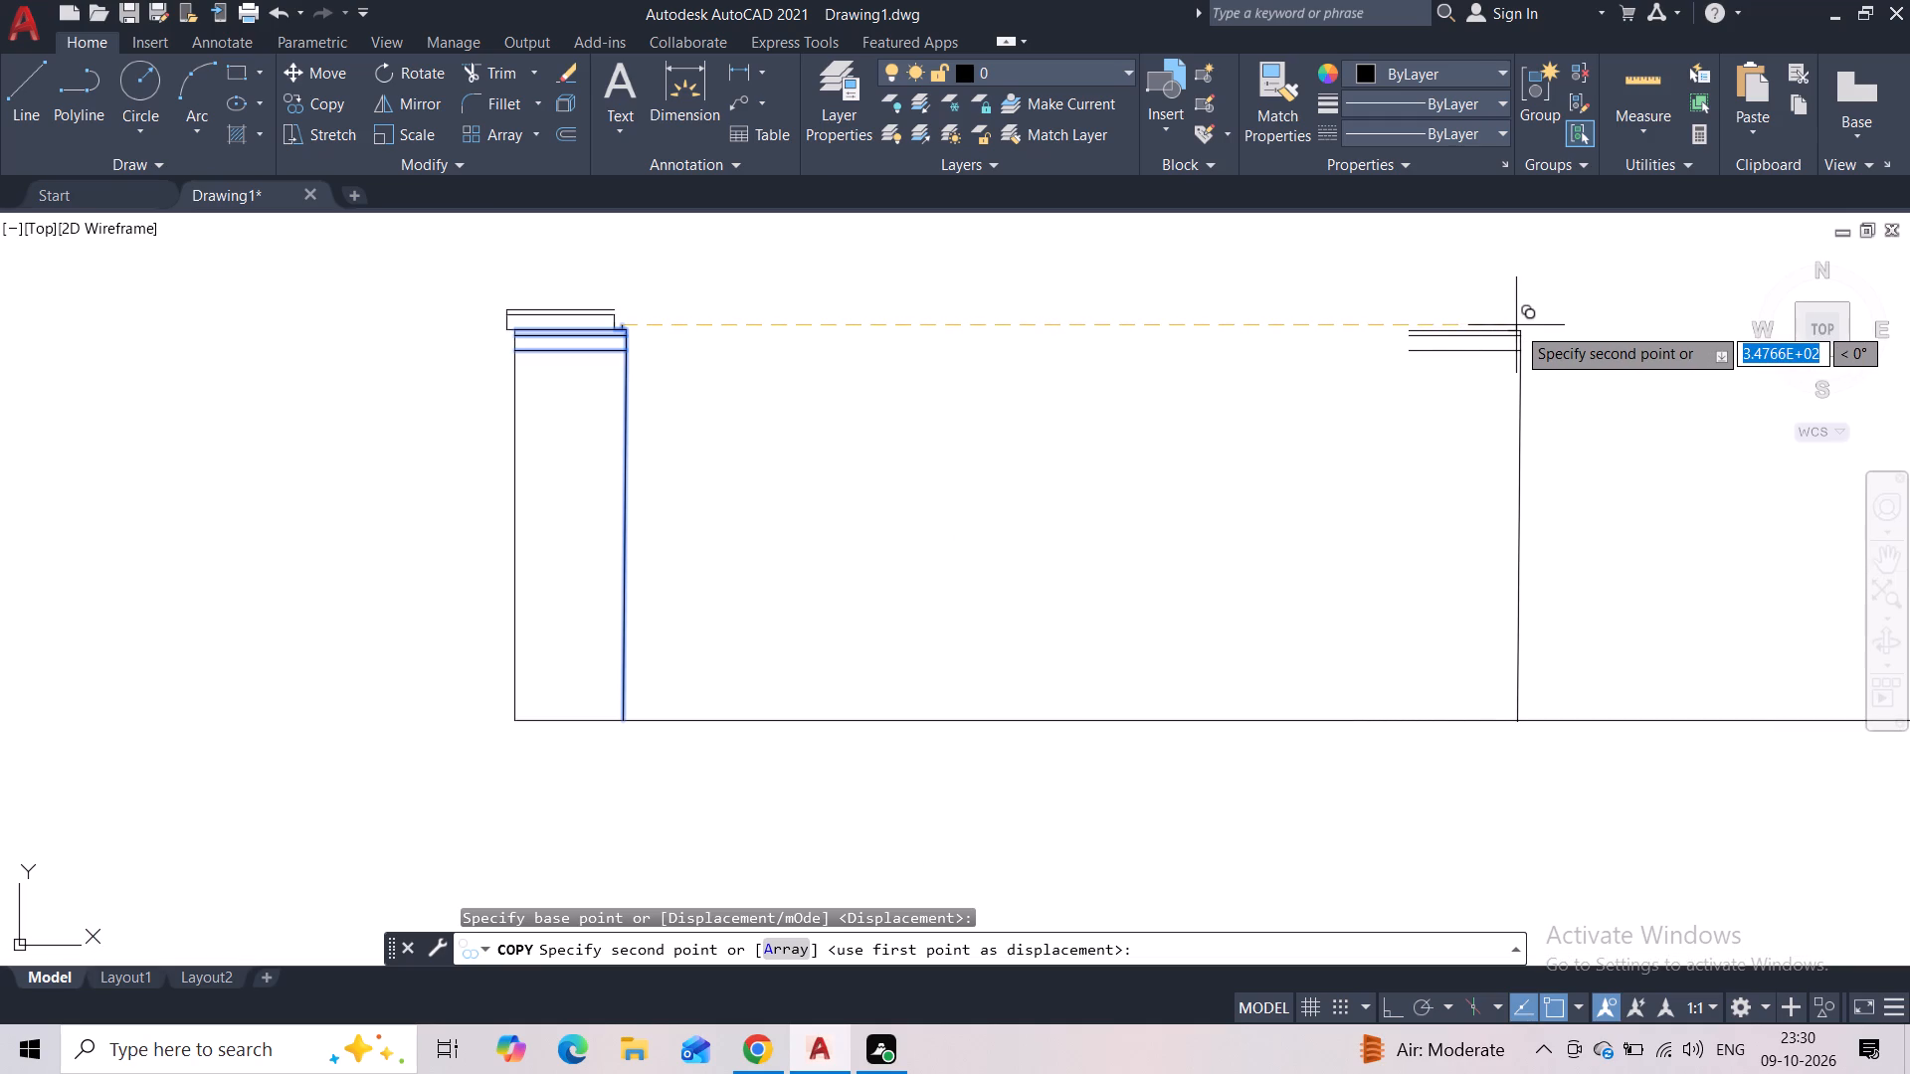
pyautogui.click(1517, 324)
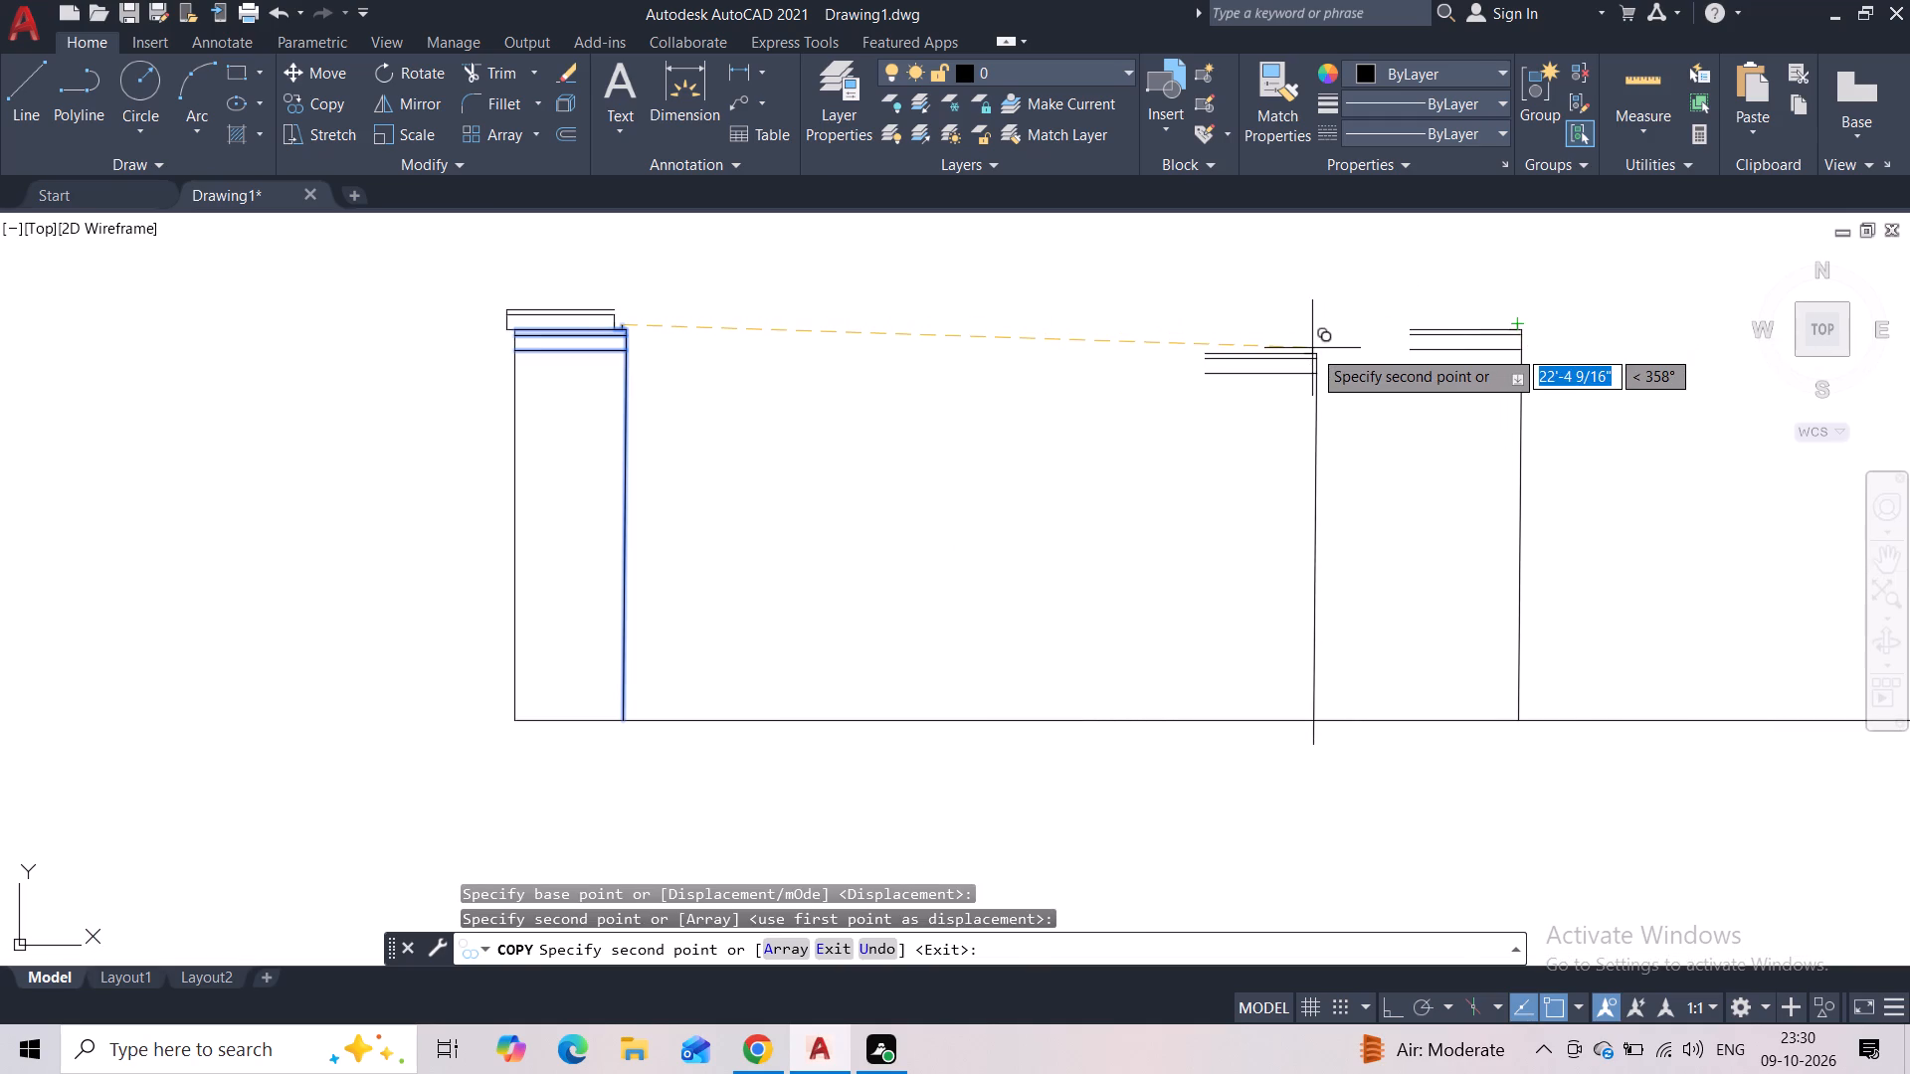
pyautogui.press('Escape')
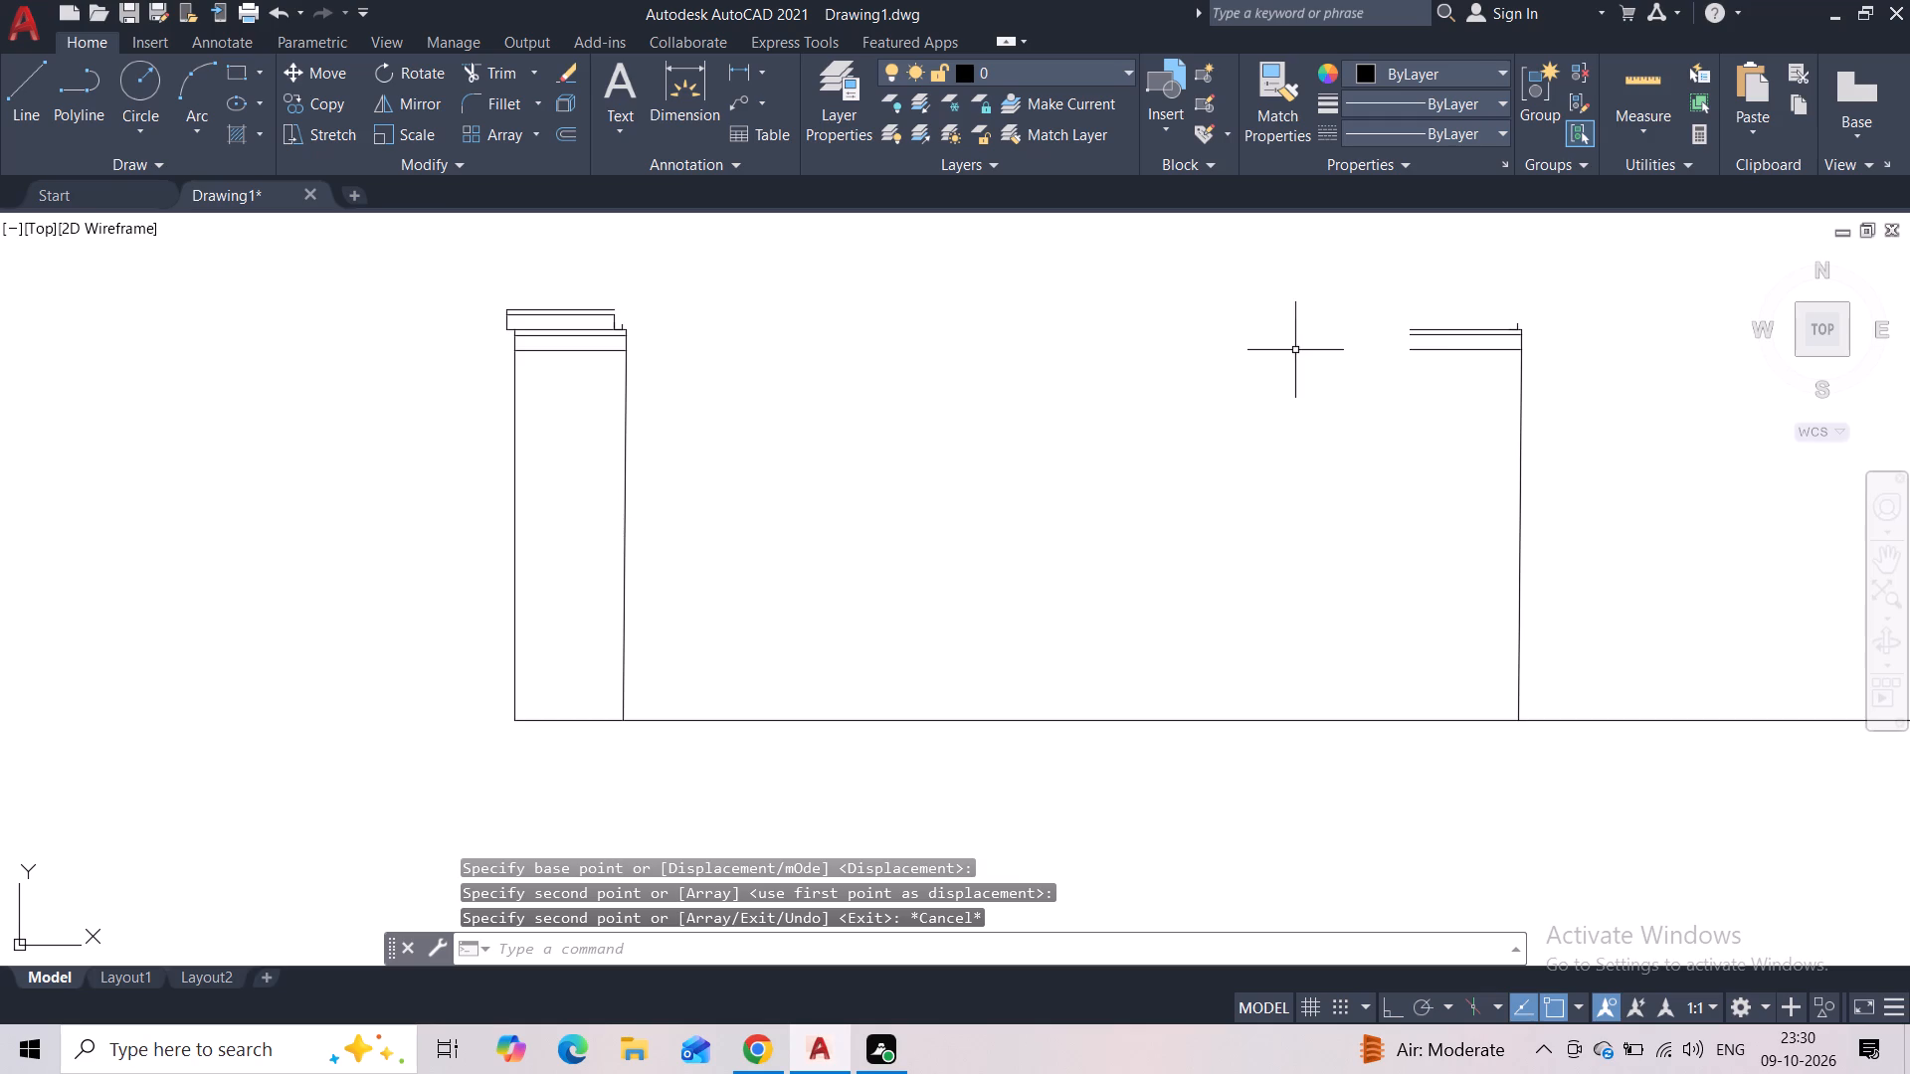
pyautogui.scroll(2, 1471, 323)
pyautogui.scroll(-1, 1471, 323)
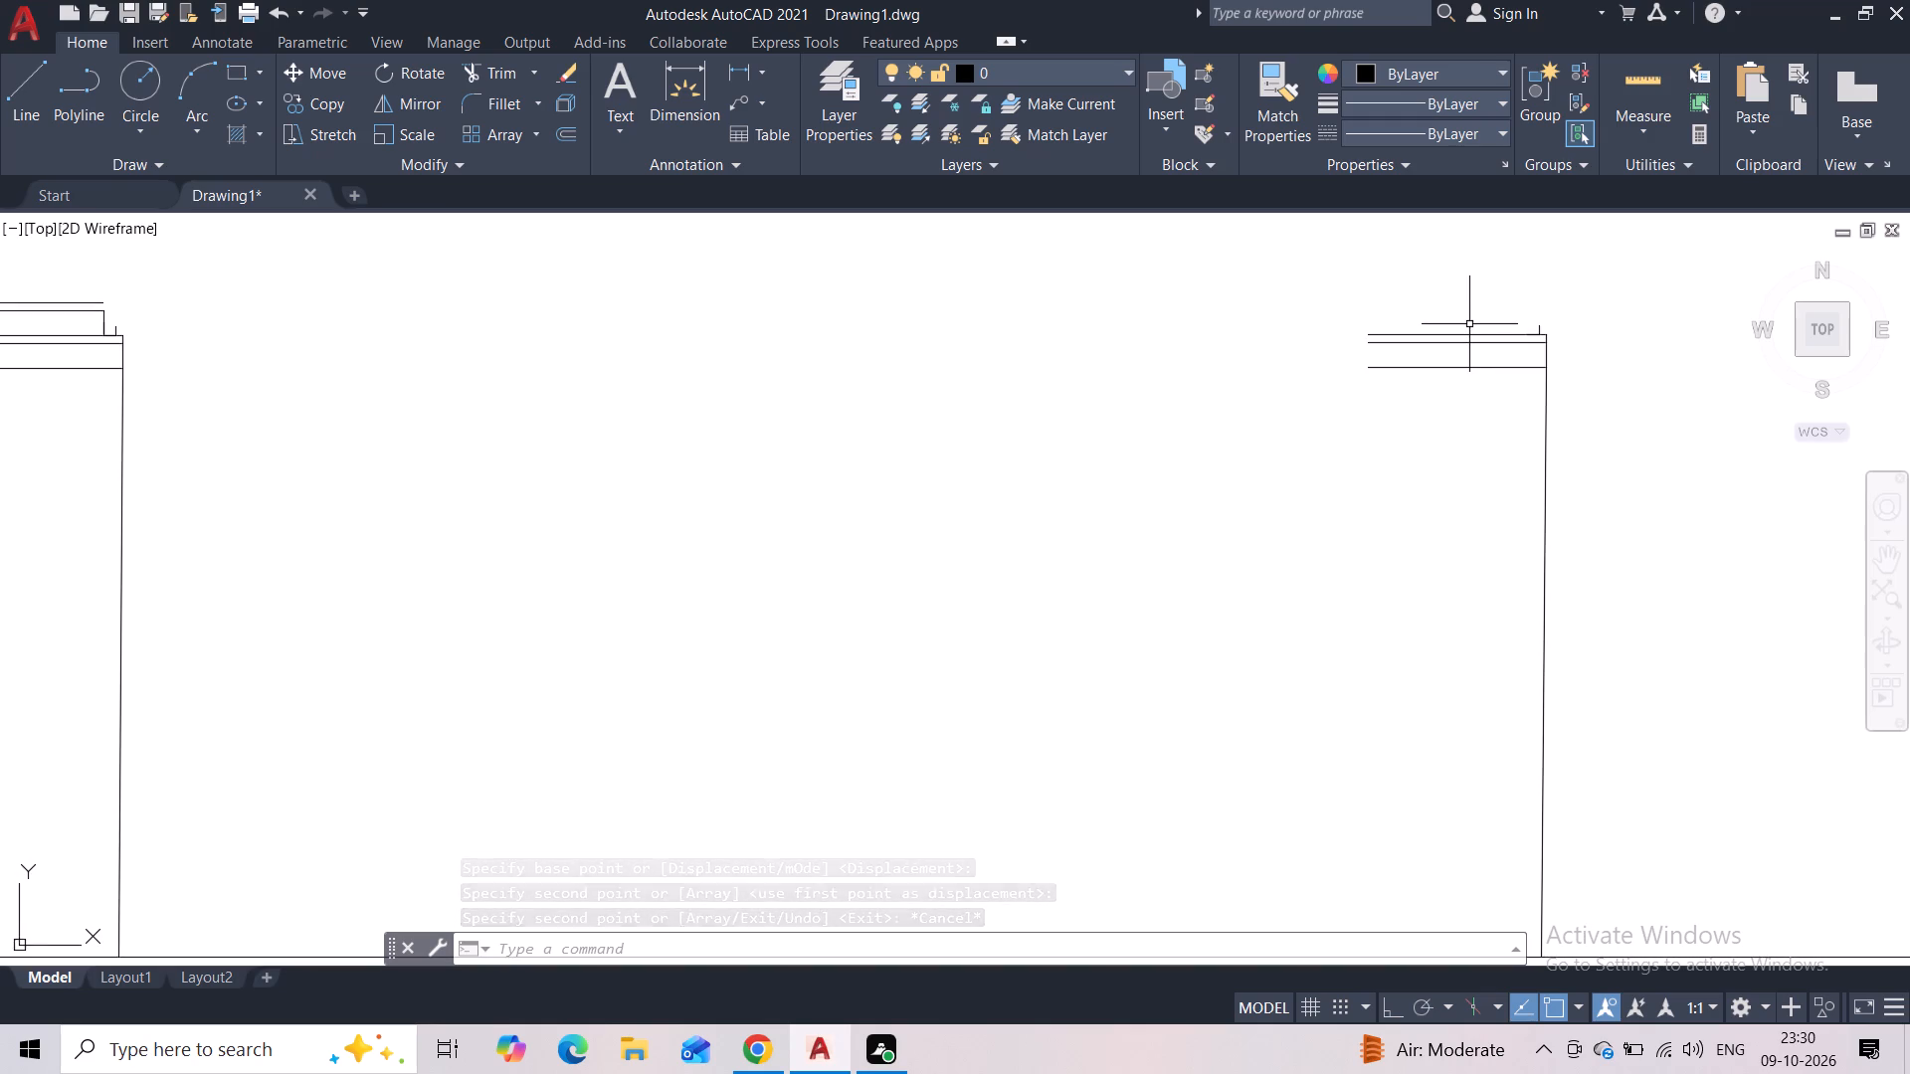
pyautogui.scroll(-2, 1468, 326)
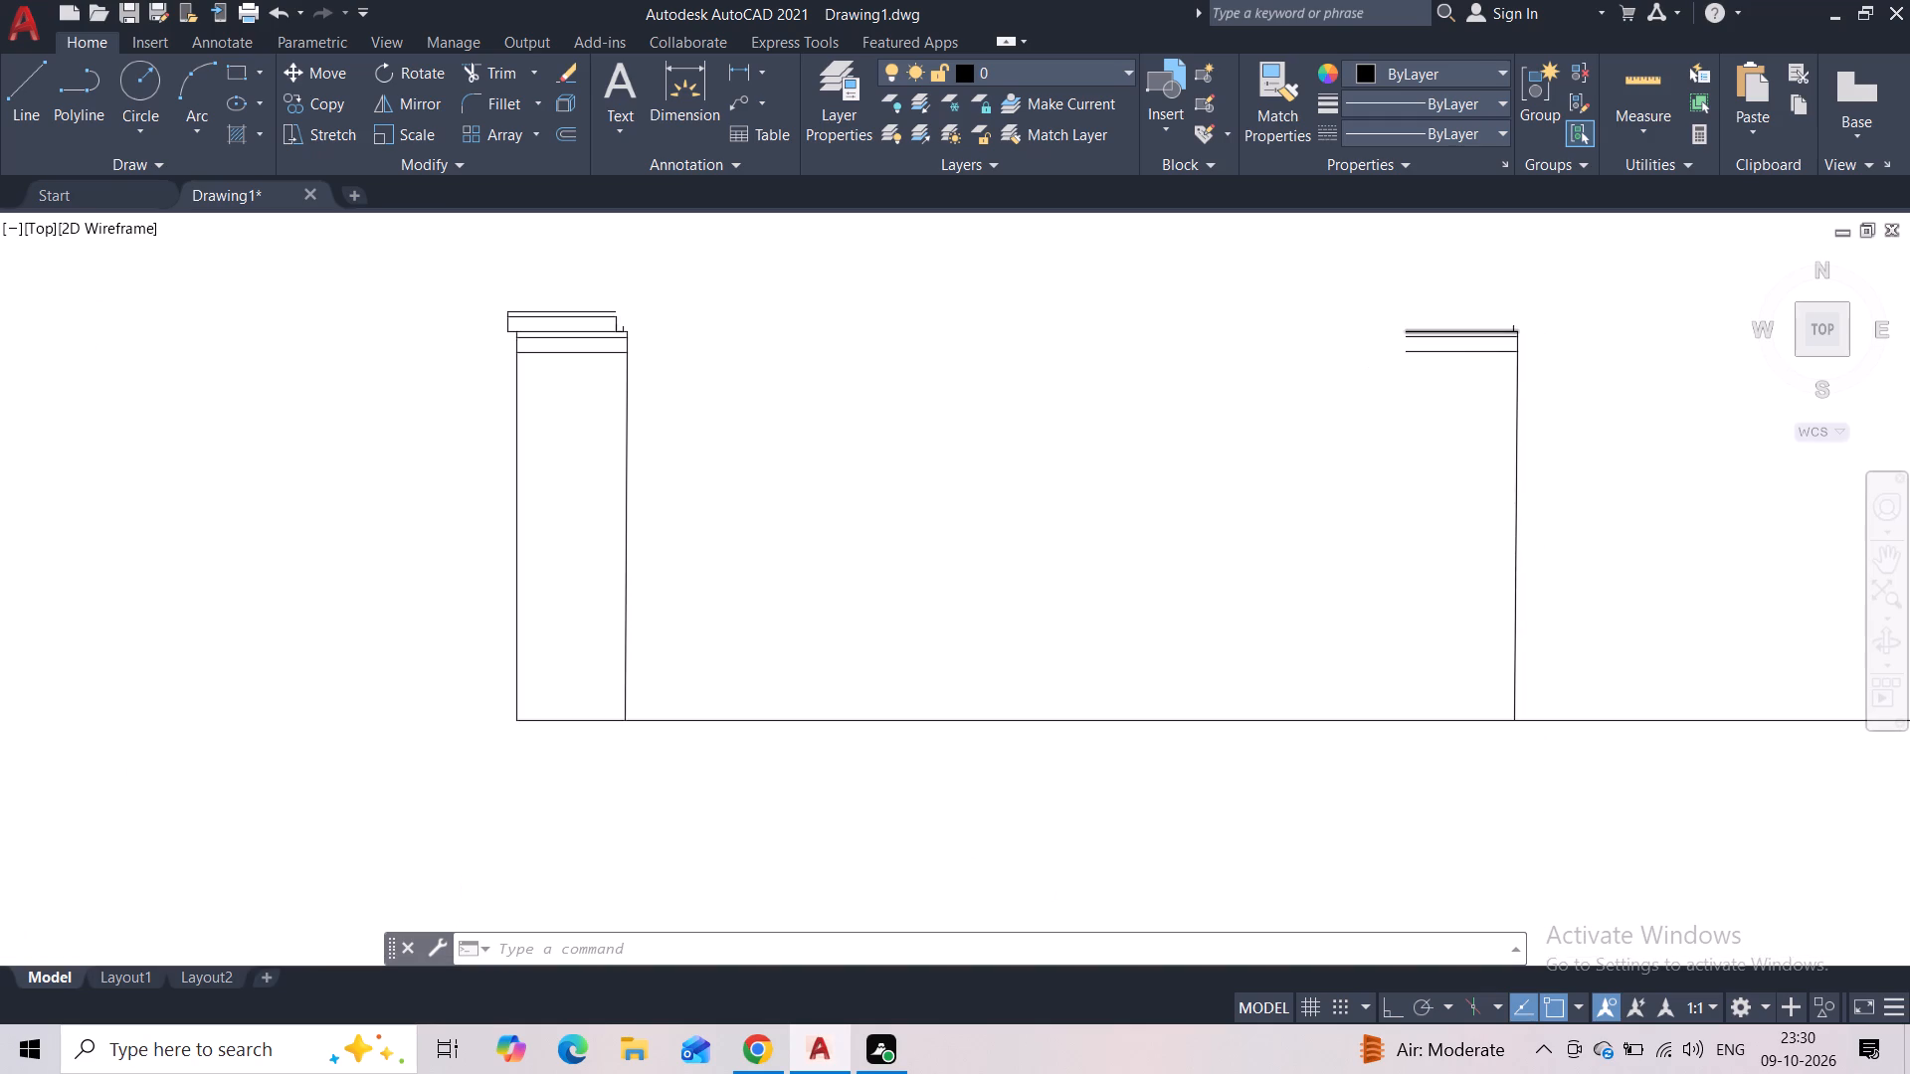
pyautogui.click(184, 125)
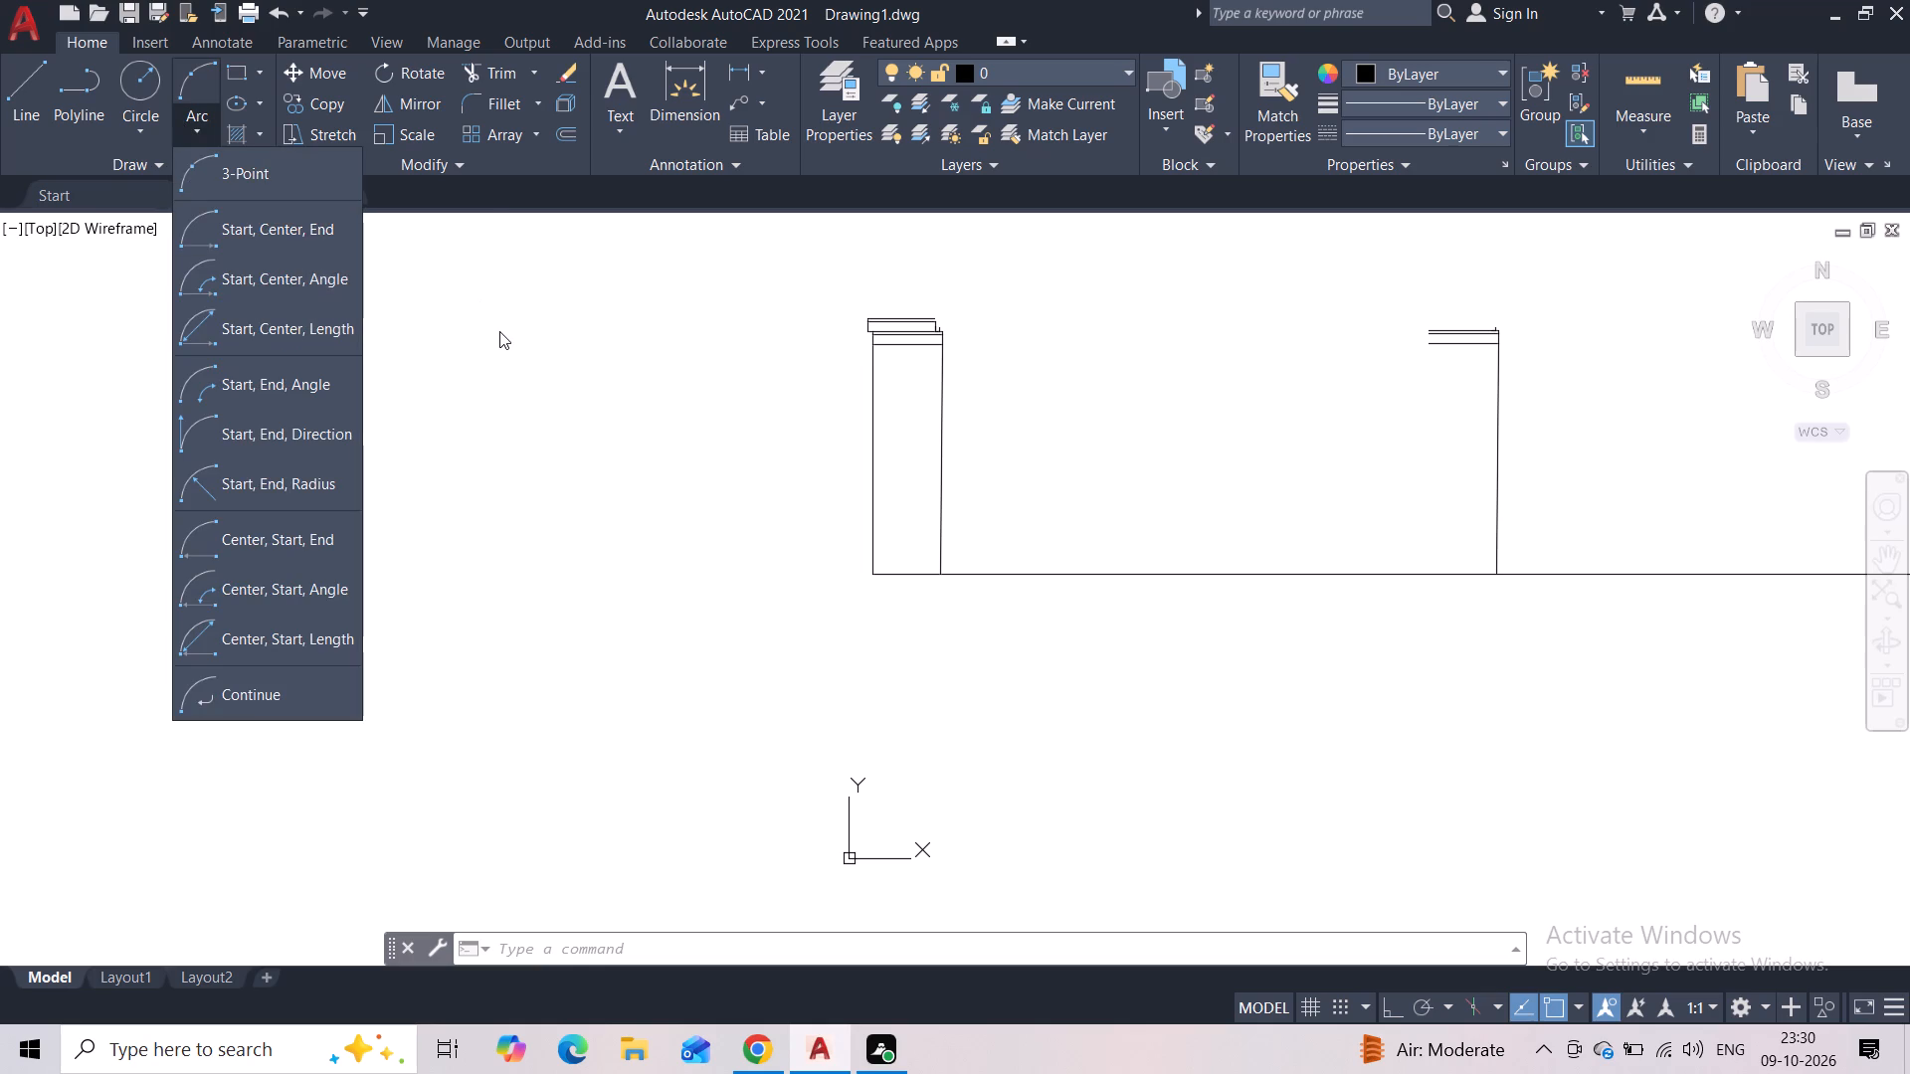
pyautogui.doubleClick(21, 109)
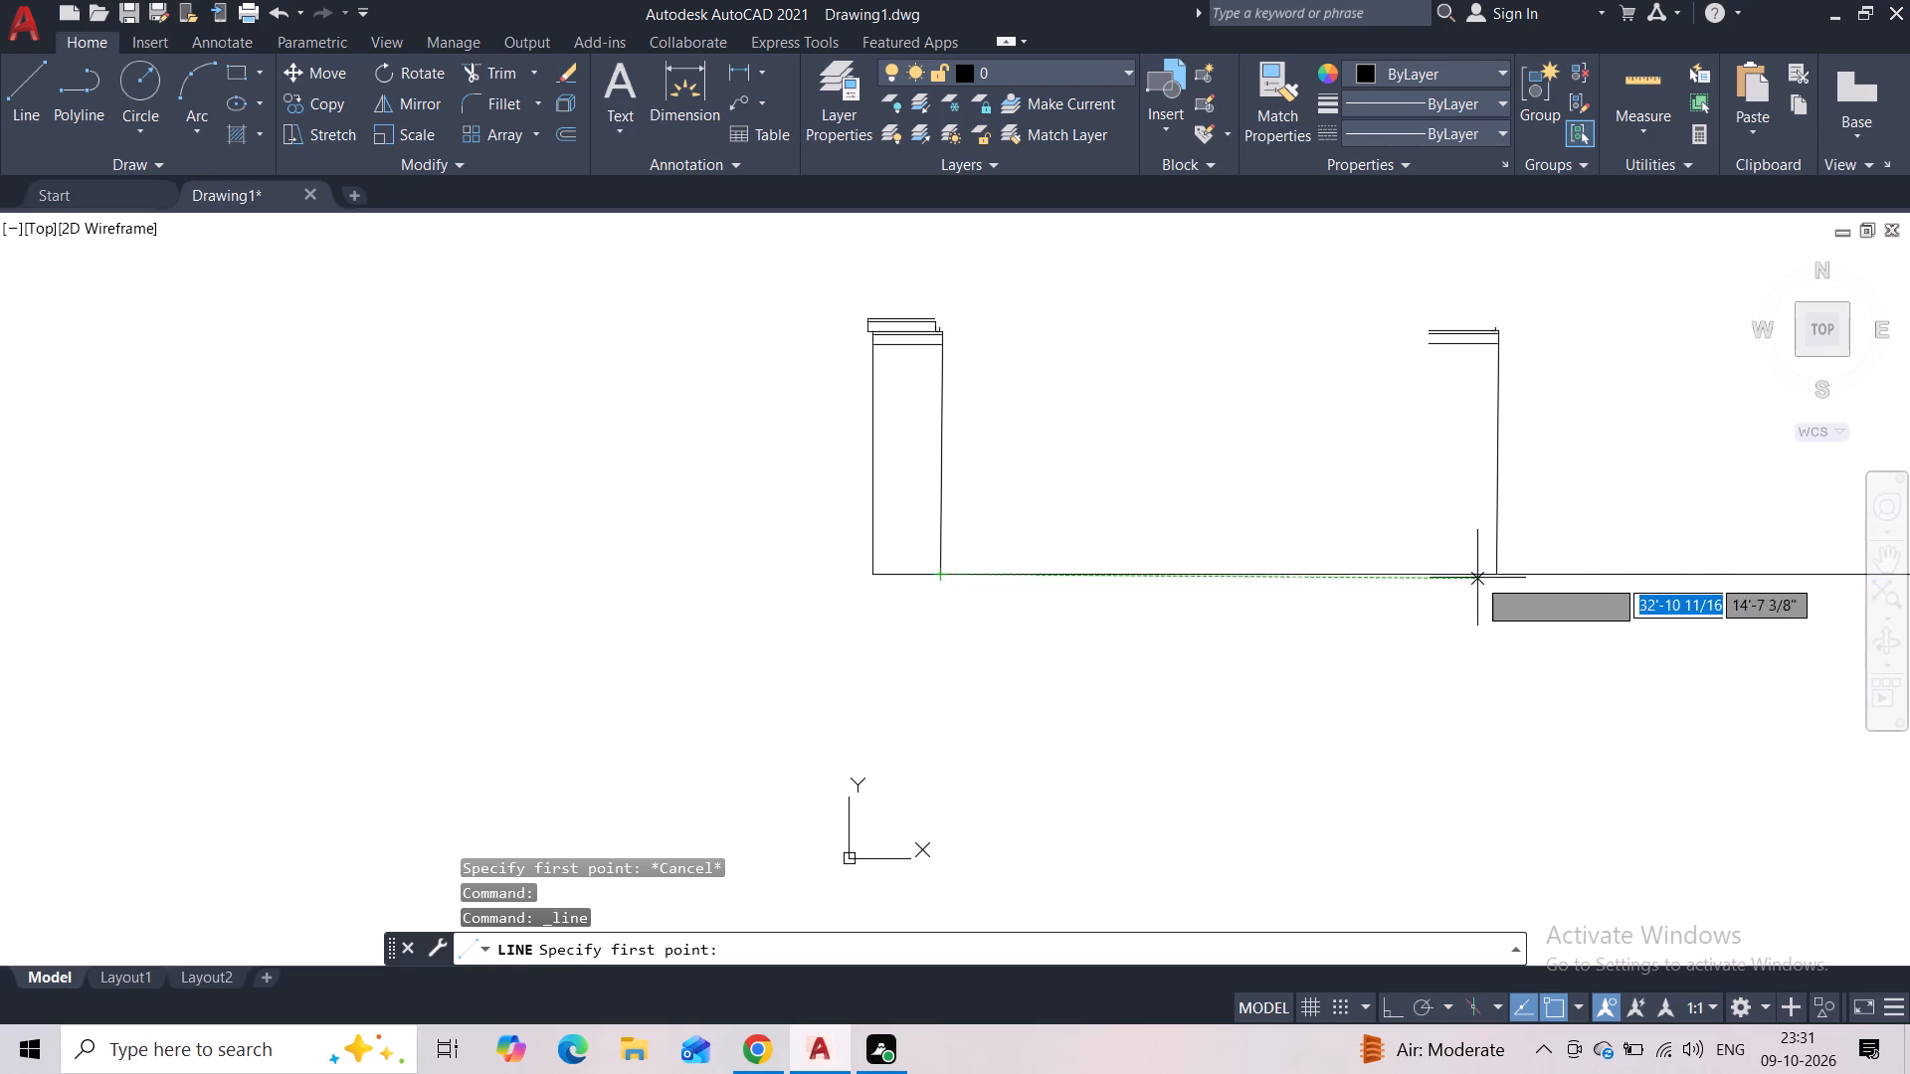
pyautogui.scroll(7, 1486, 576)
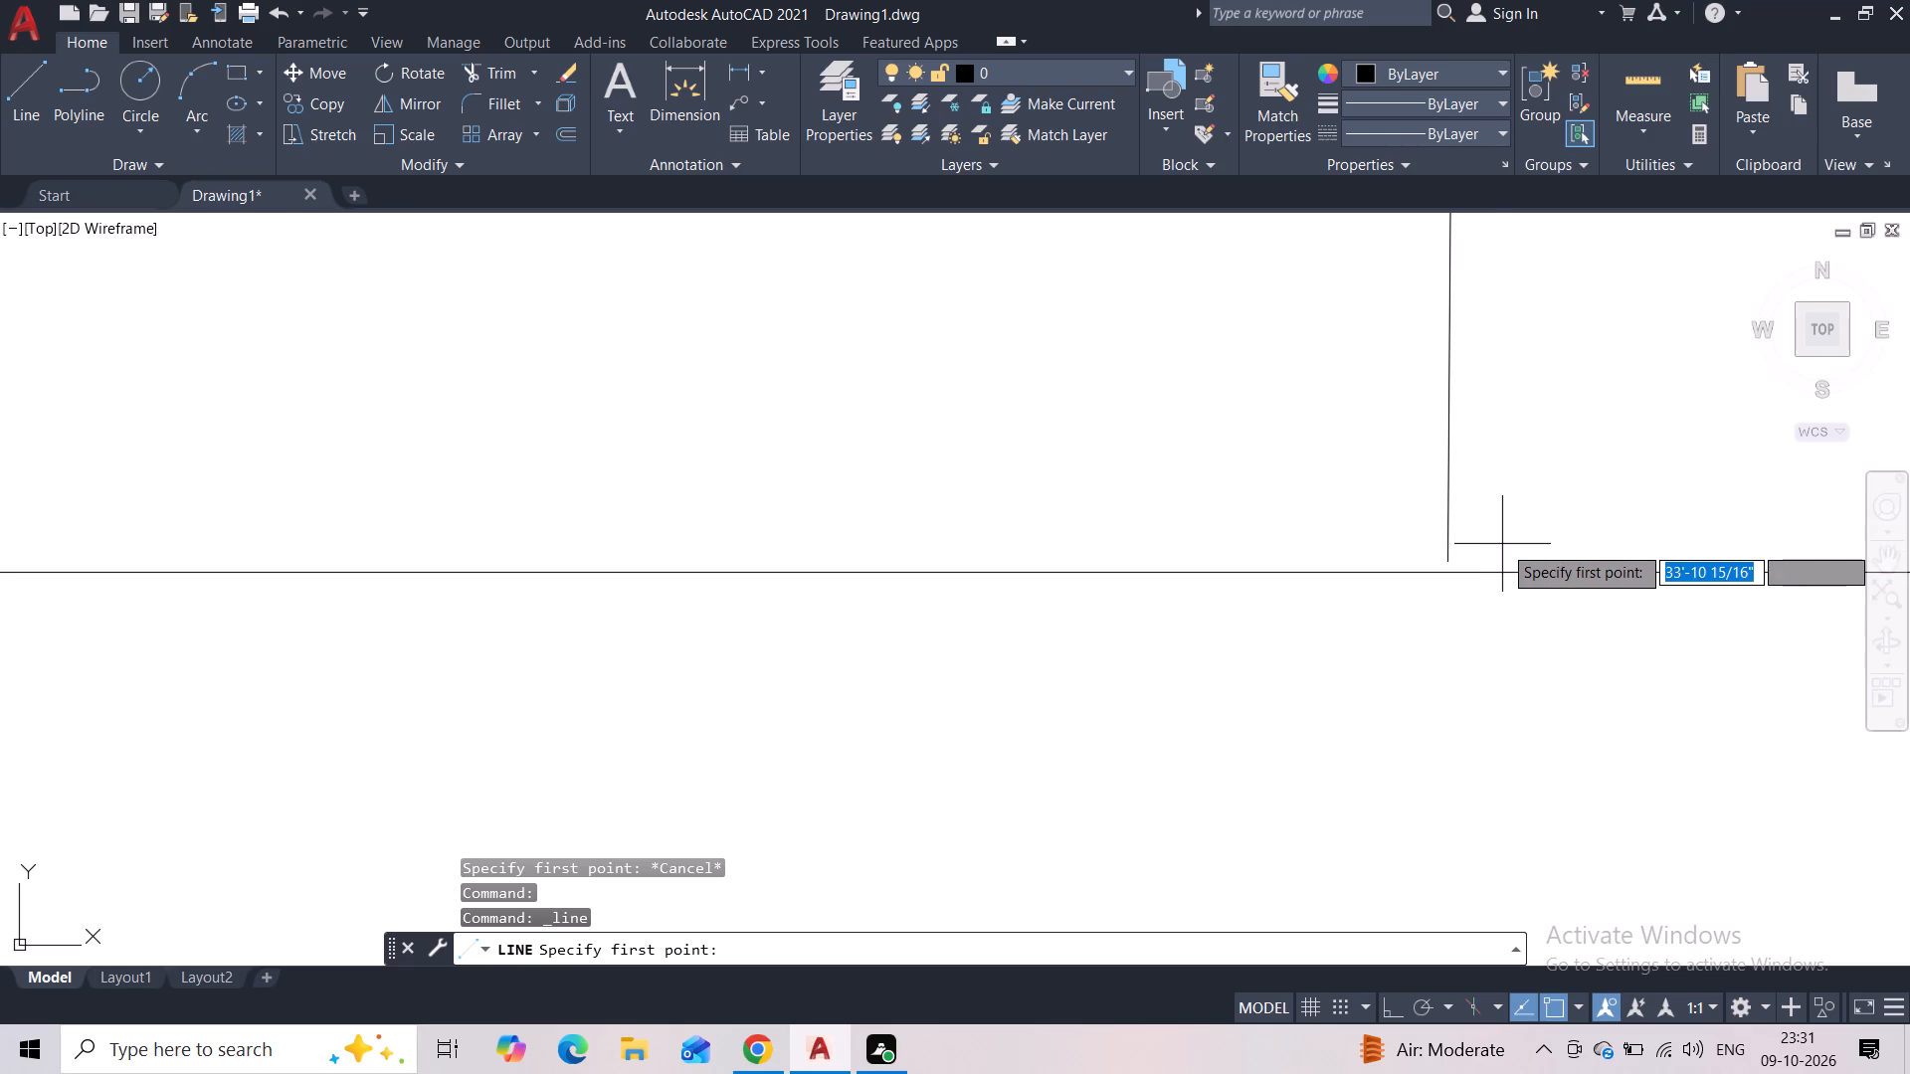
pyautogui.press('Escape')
# Move the copied upright line about 1/4" down from its lower end so it meets the base line.
pyautogui.click(1492, 494)
pyautogui.click(1397, 515)
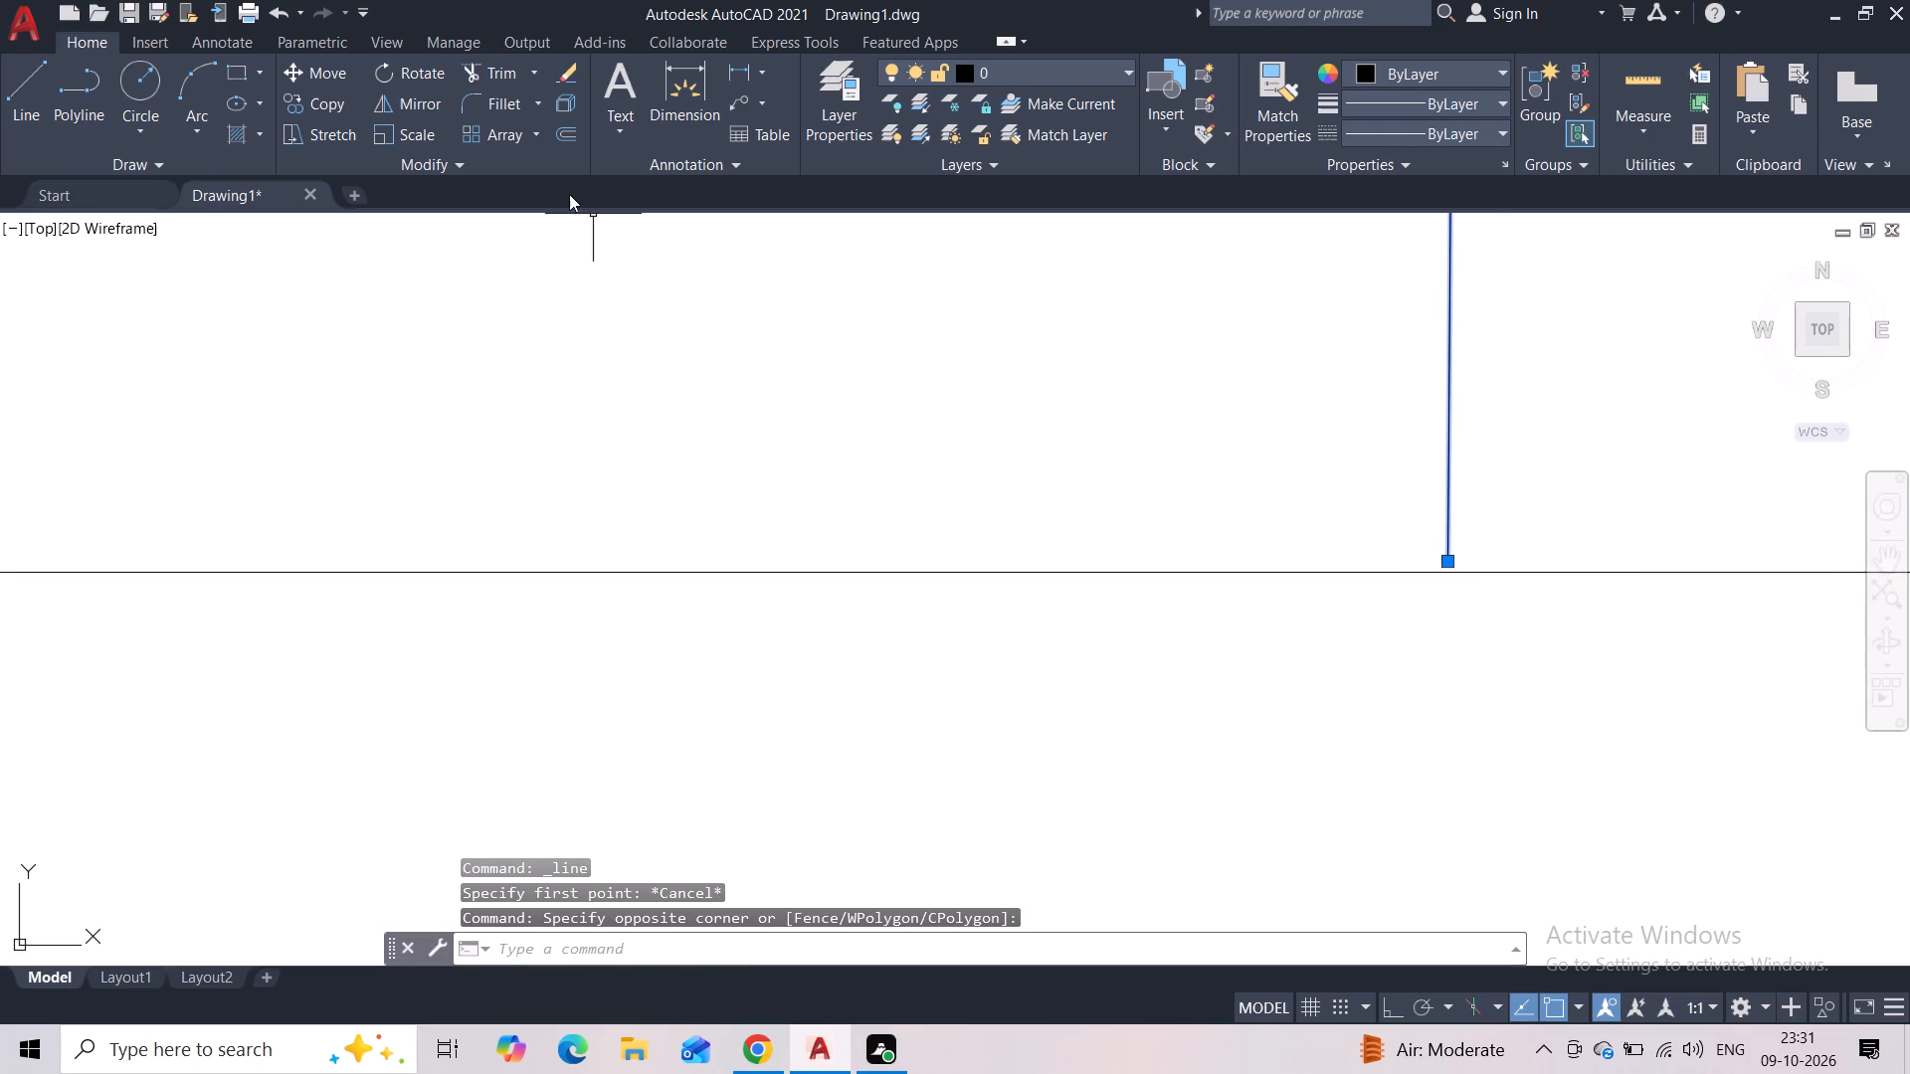
pyautogui.click(285, 81)
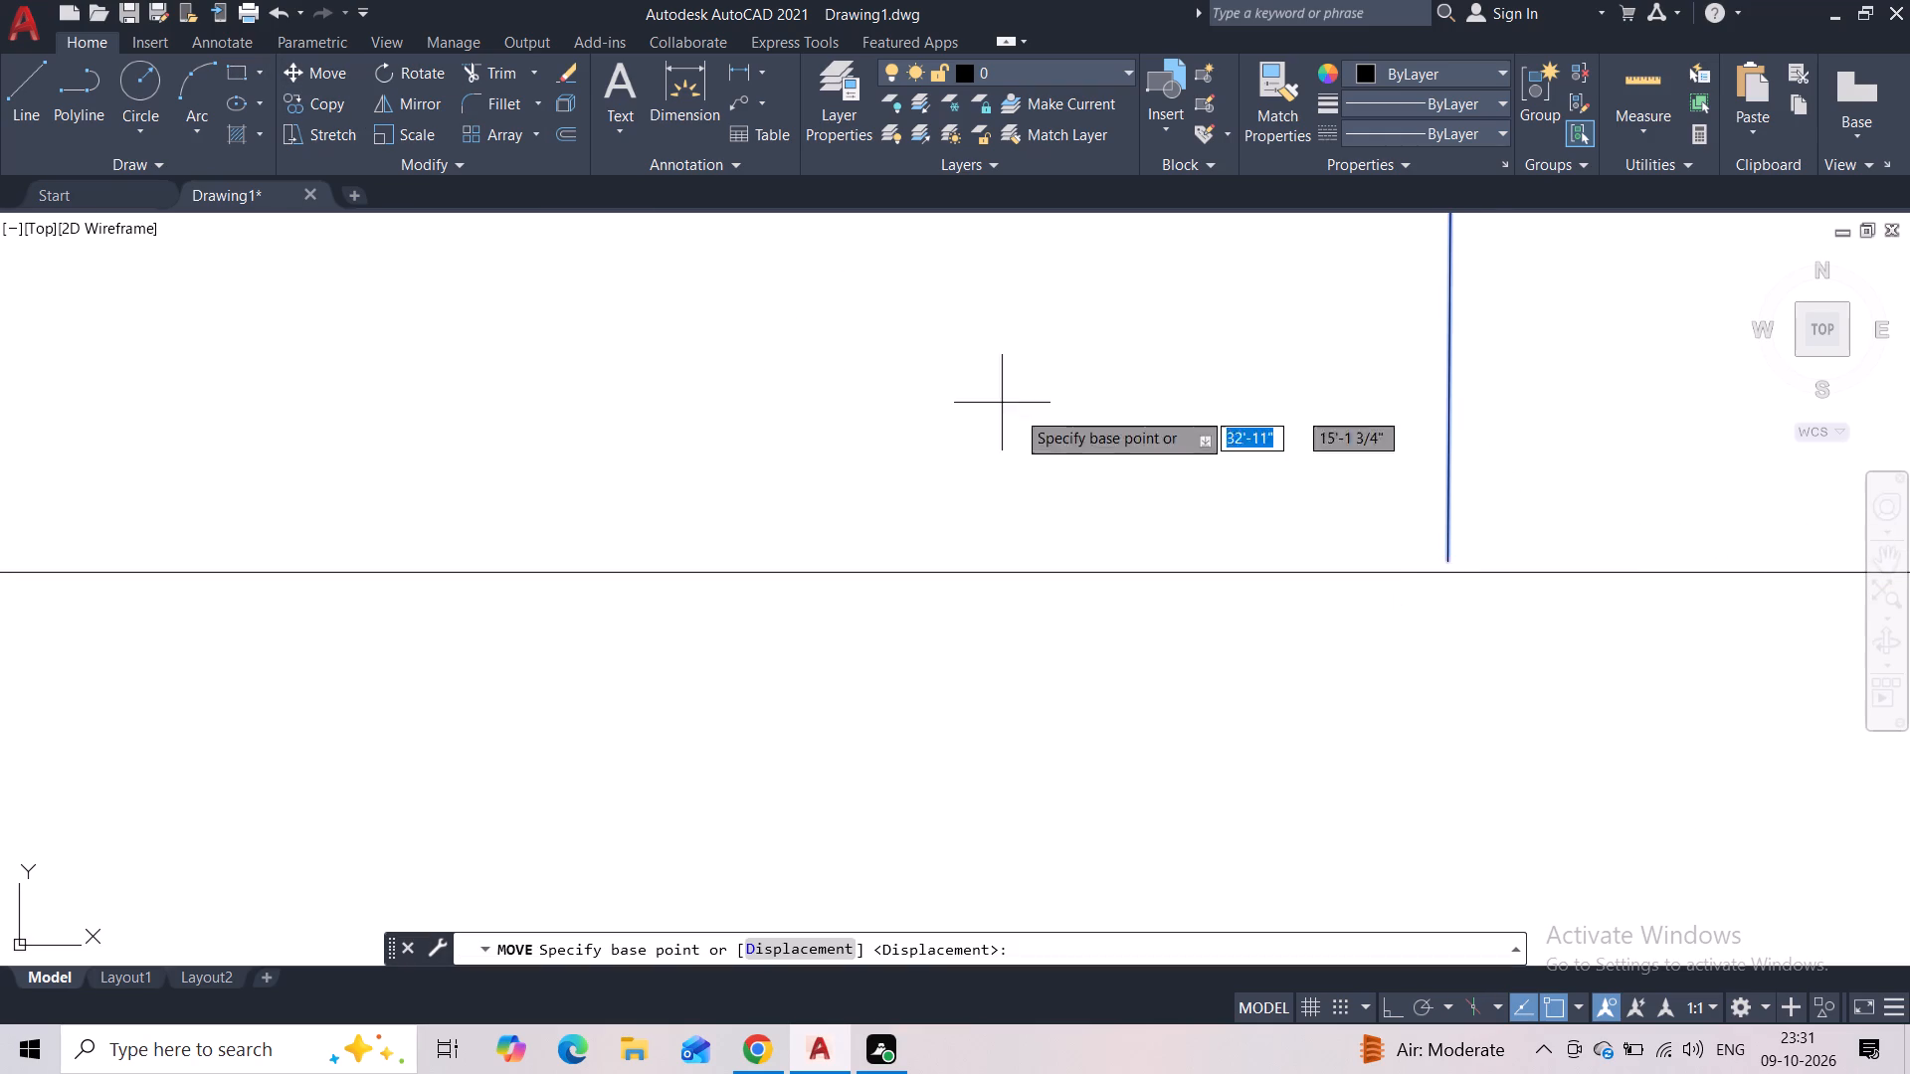
pyautogui.scroll(7, 1443, 559)
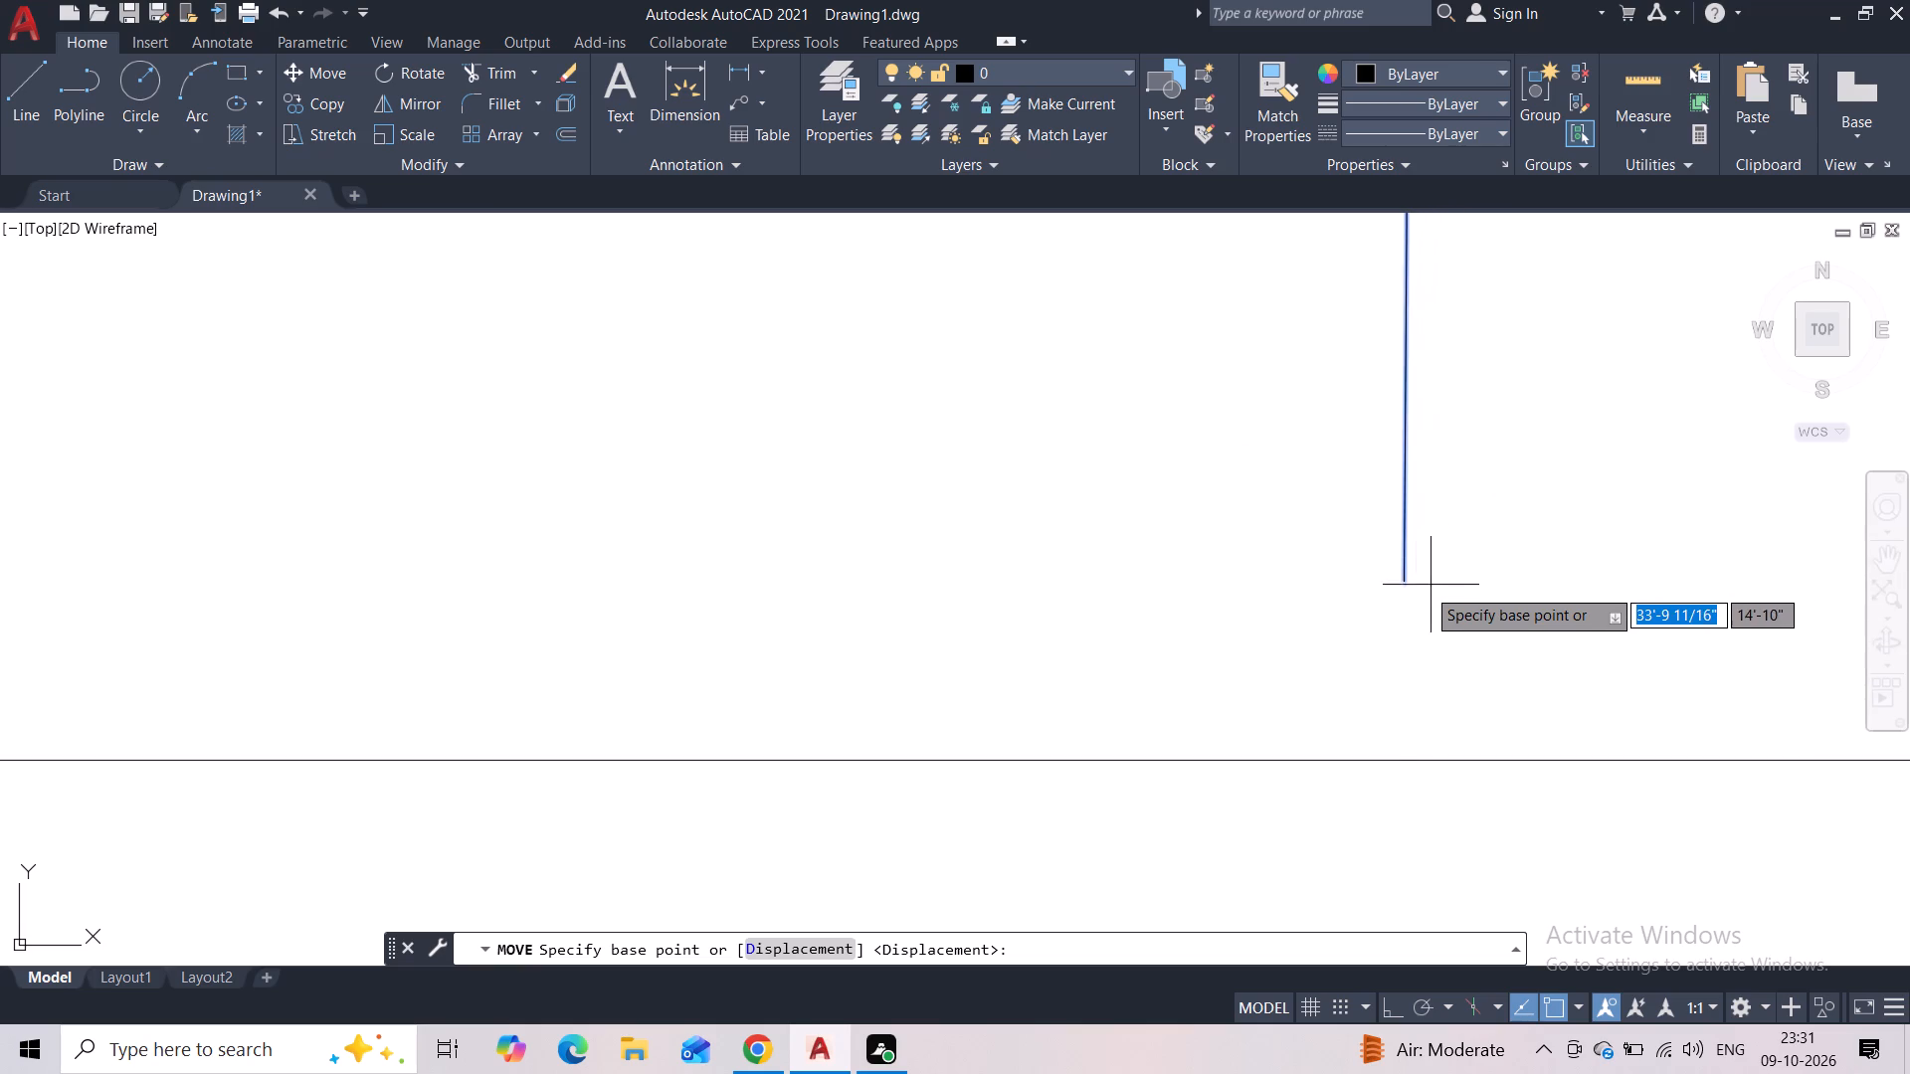
pyautogui.click(1406, 590)
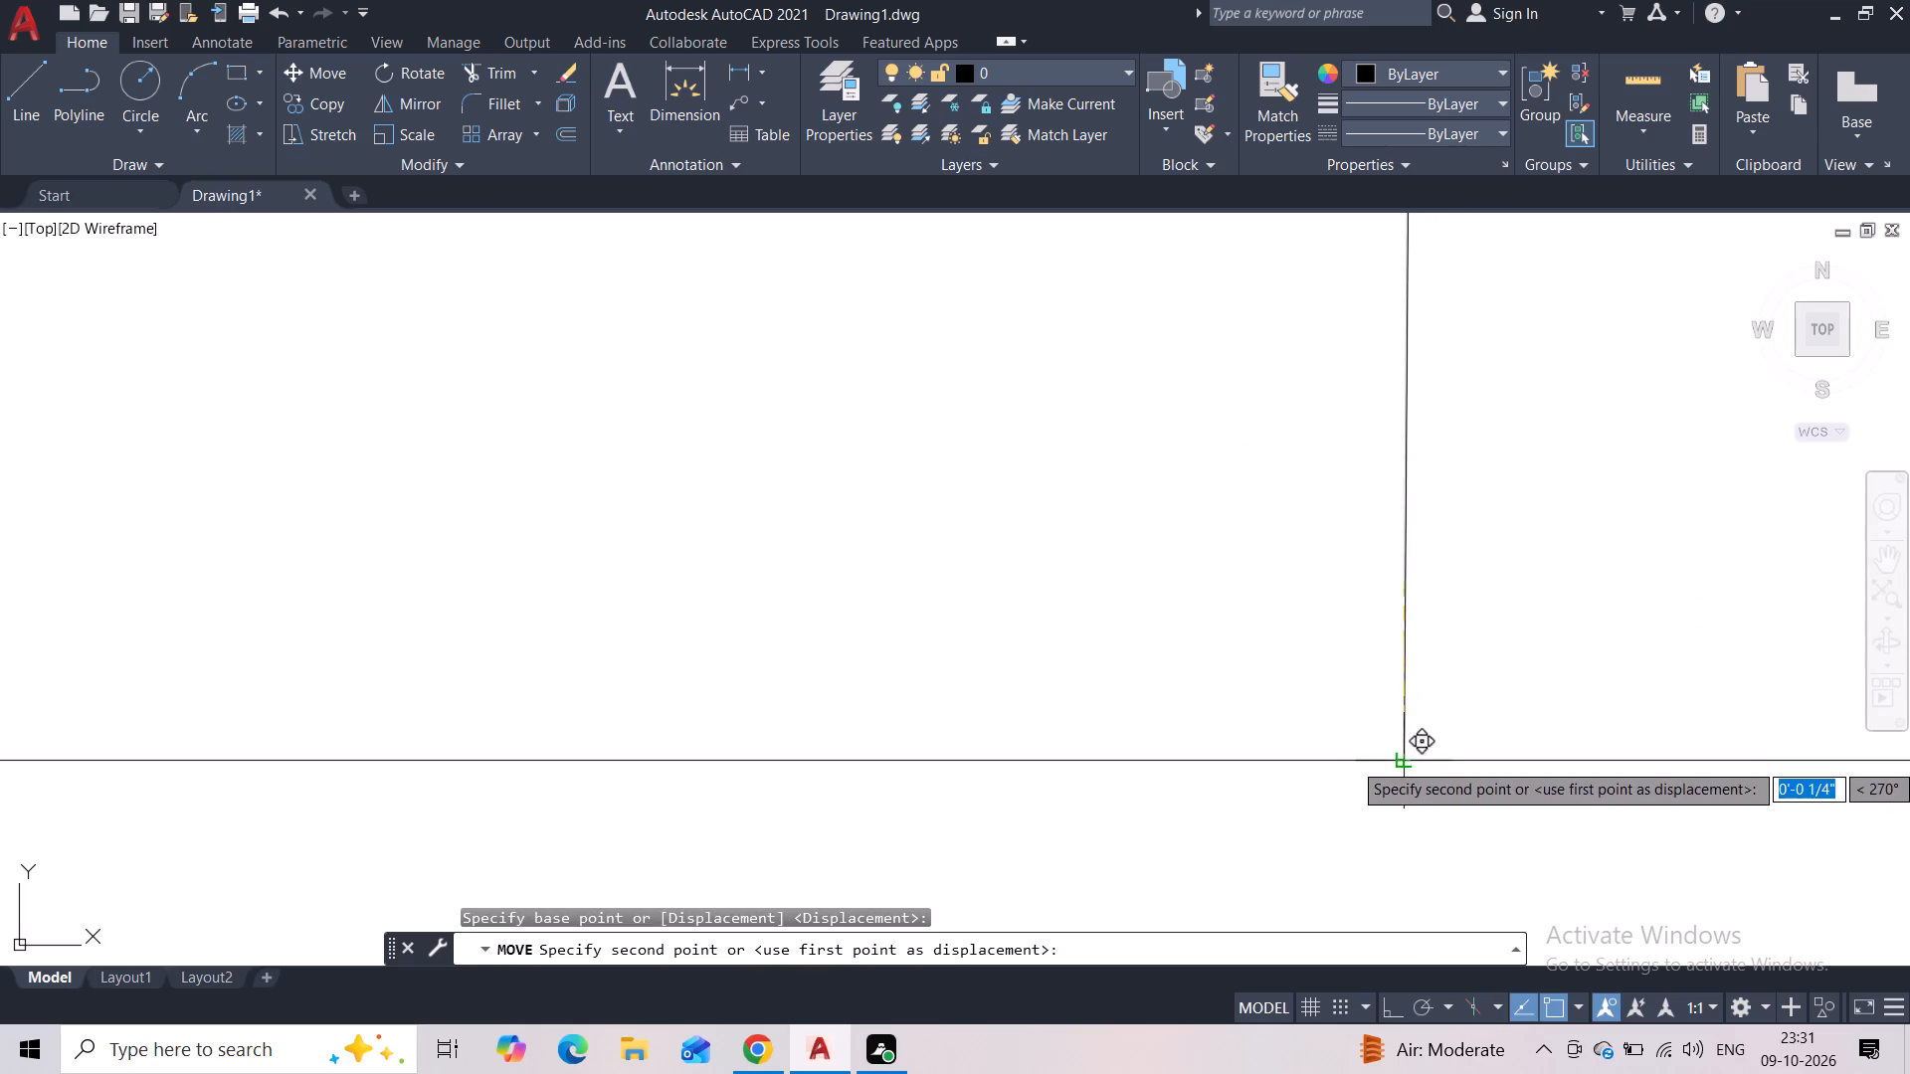
pyautogui.click(1406, 761)
pyautogui.press('Escape')
# Draw a line along the base from the foot of the original upright's right edge to the foot of the copied upright line.
pyautogui.scroll(-4, 1445, 621)
pyautogui.scroll(-11, 1314, 587)
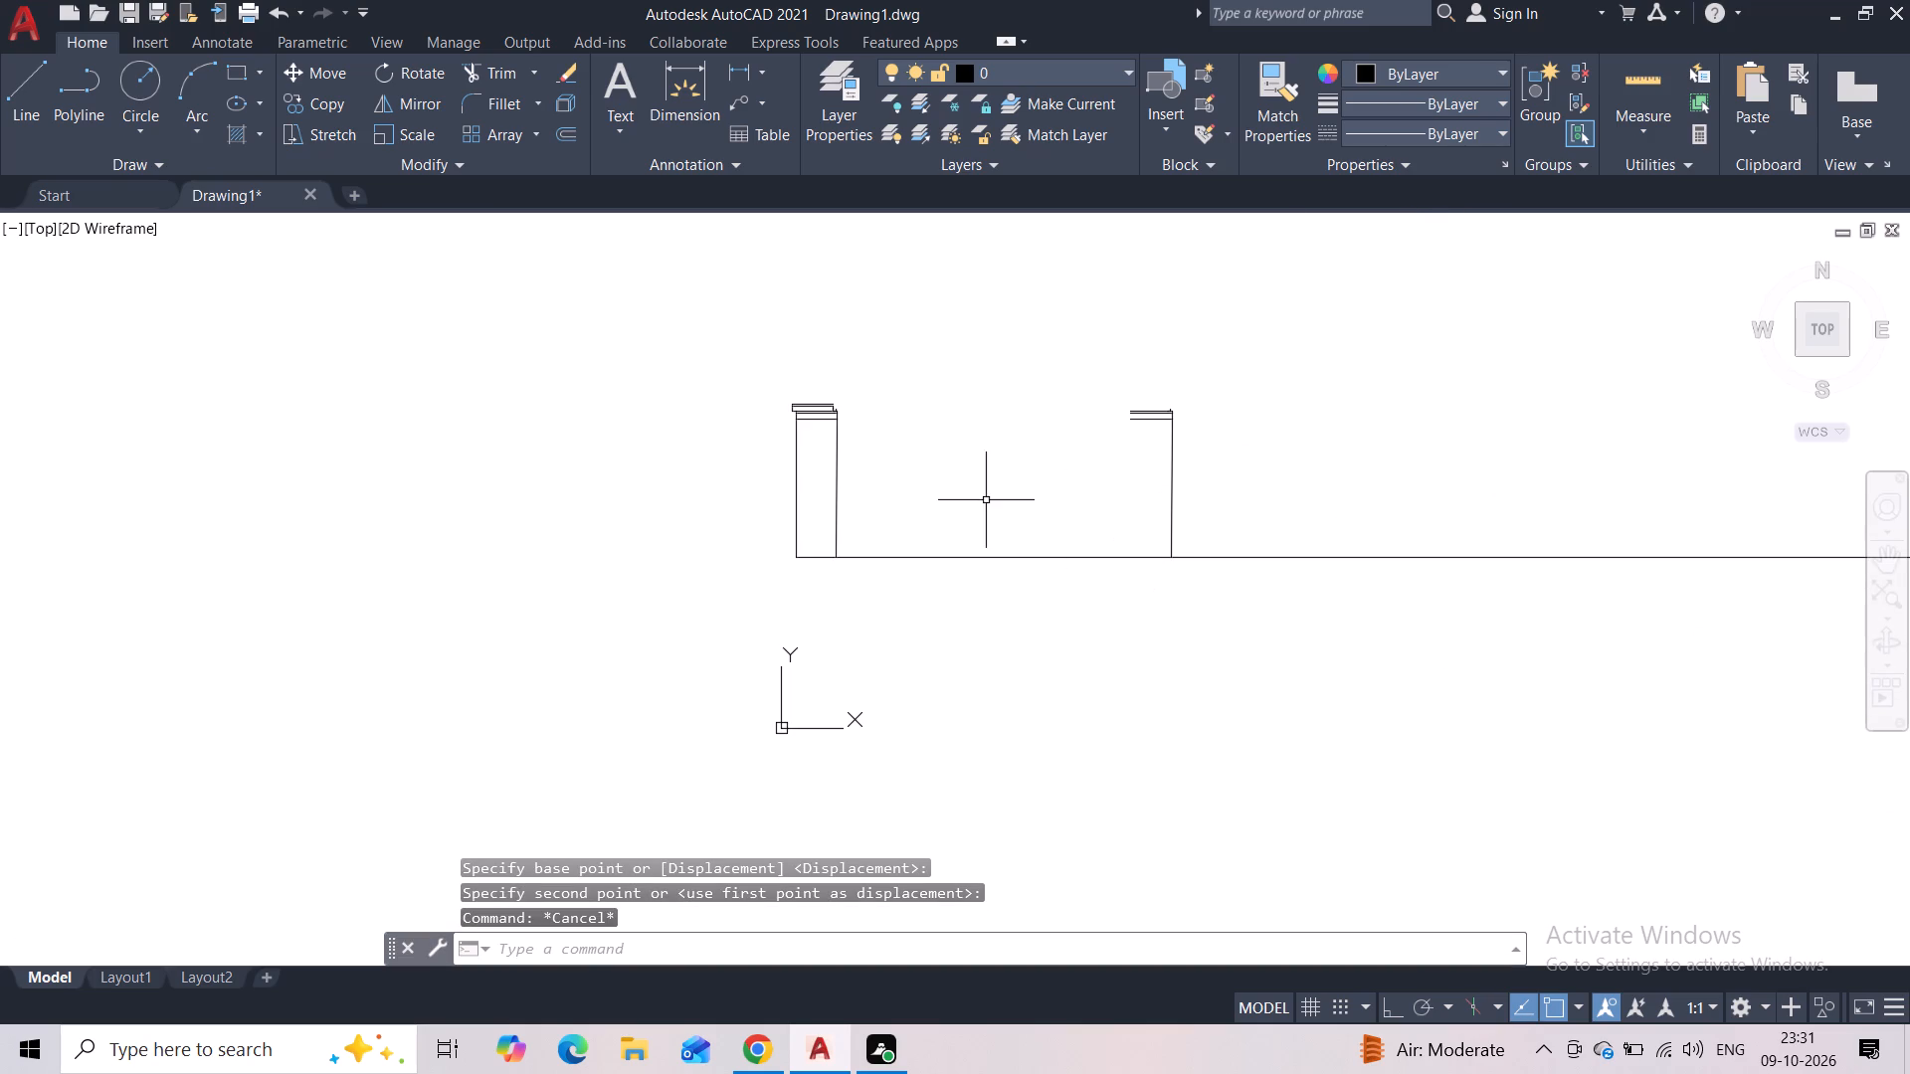
pyautogui.click(29, 106)
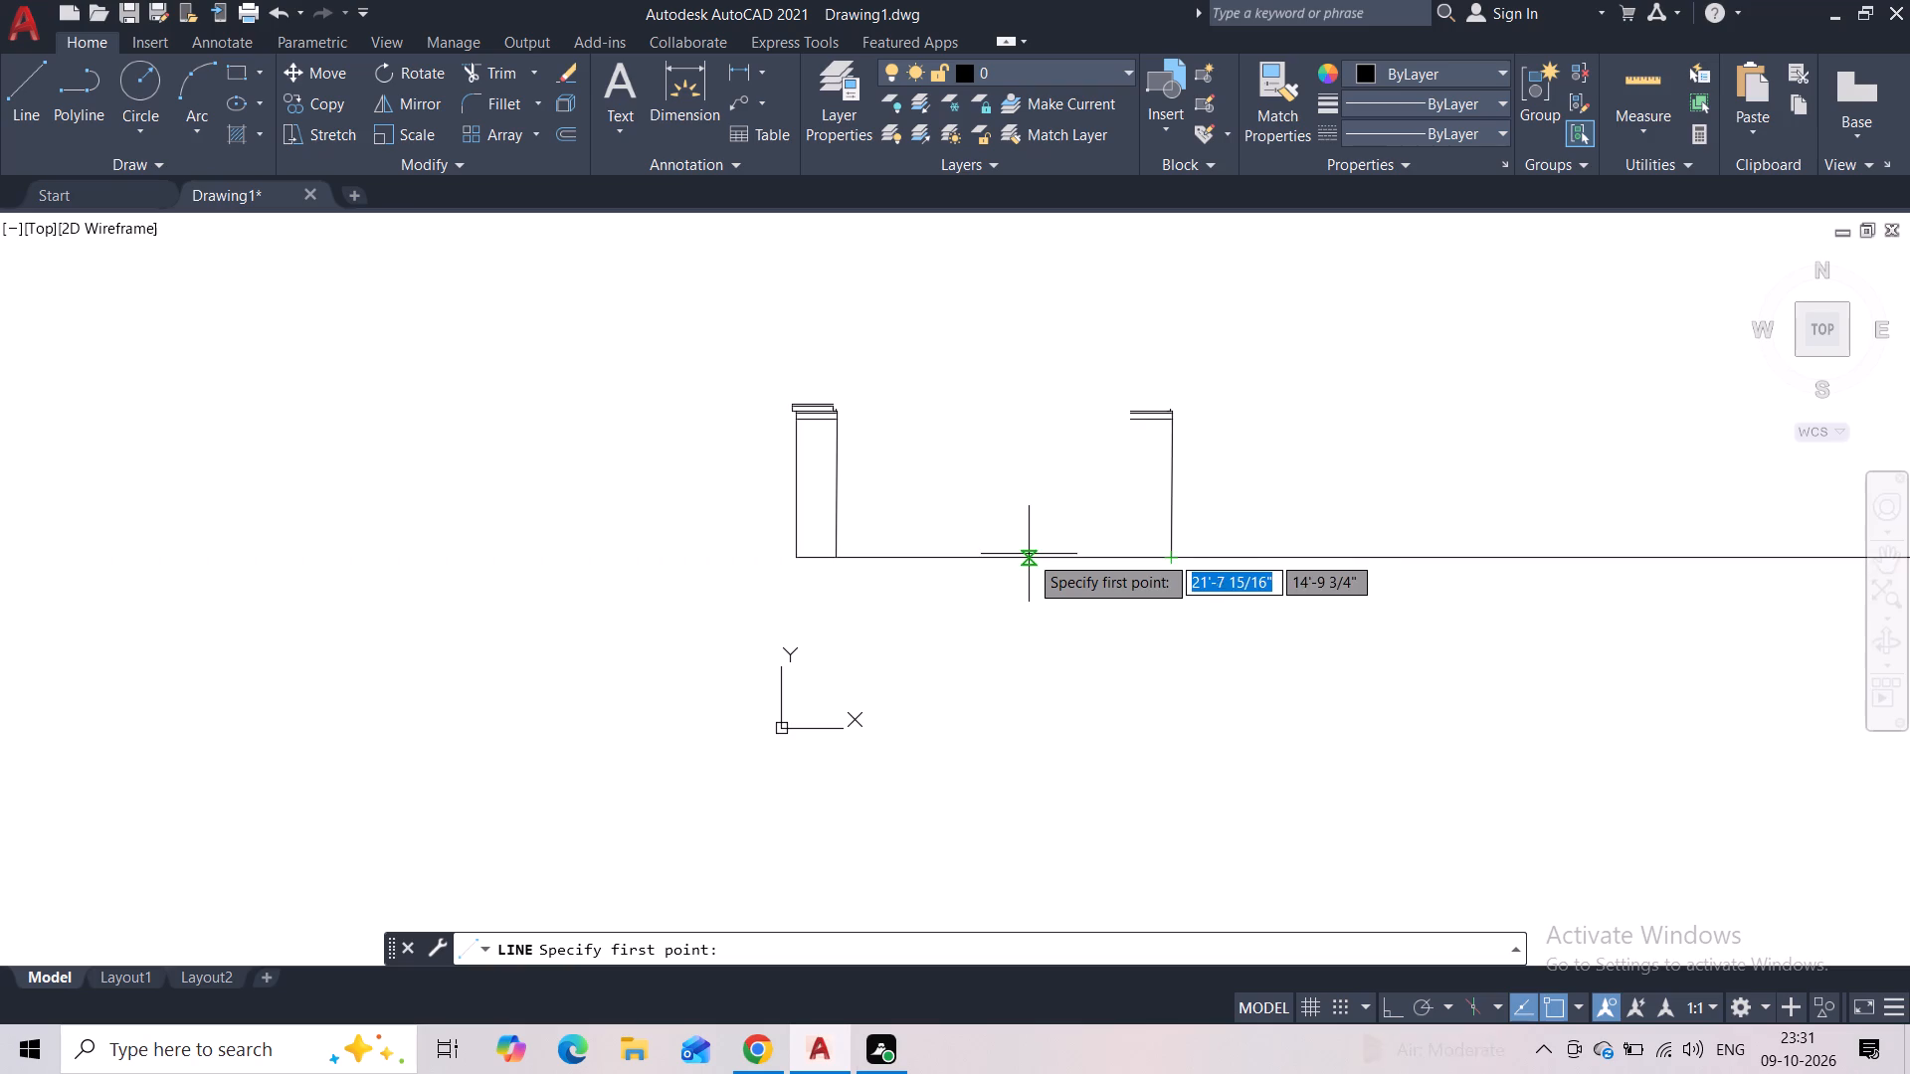
pyautogui.scroll(3, 1029, 554)
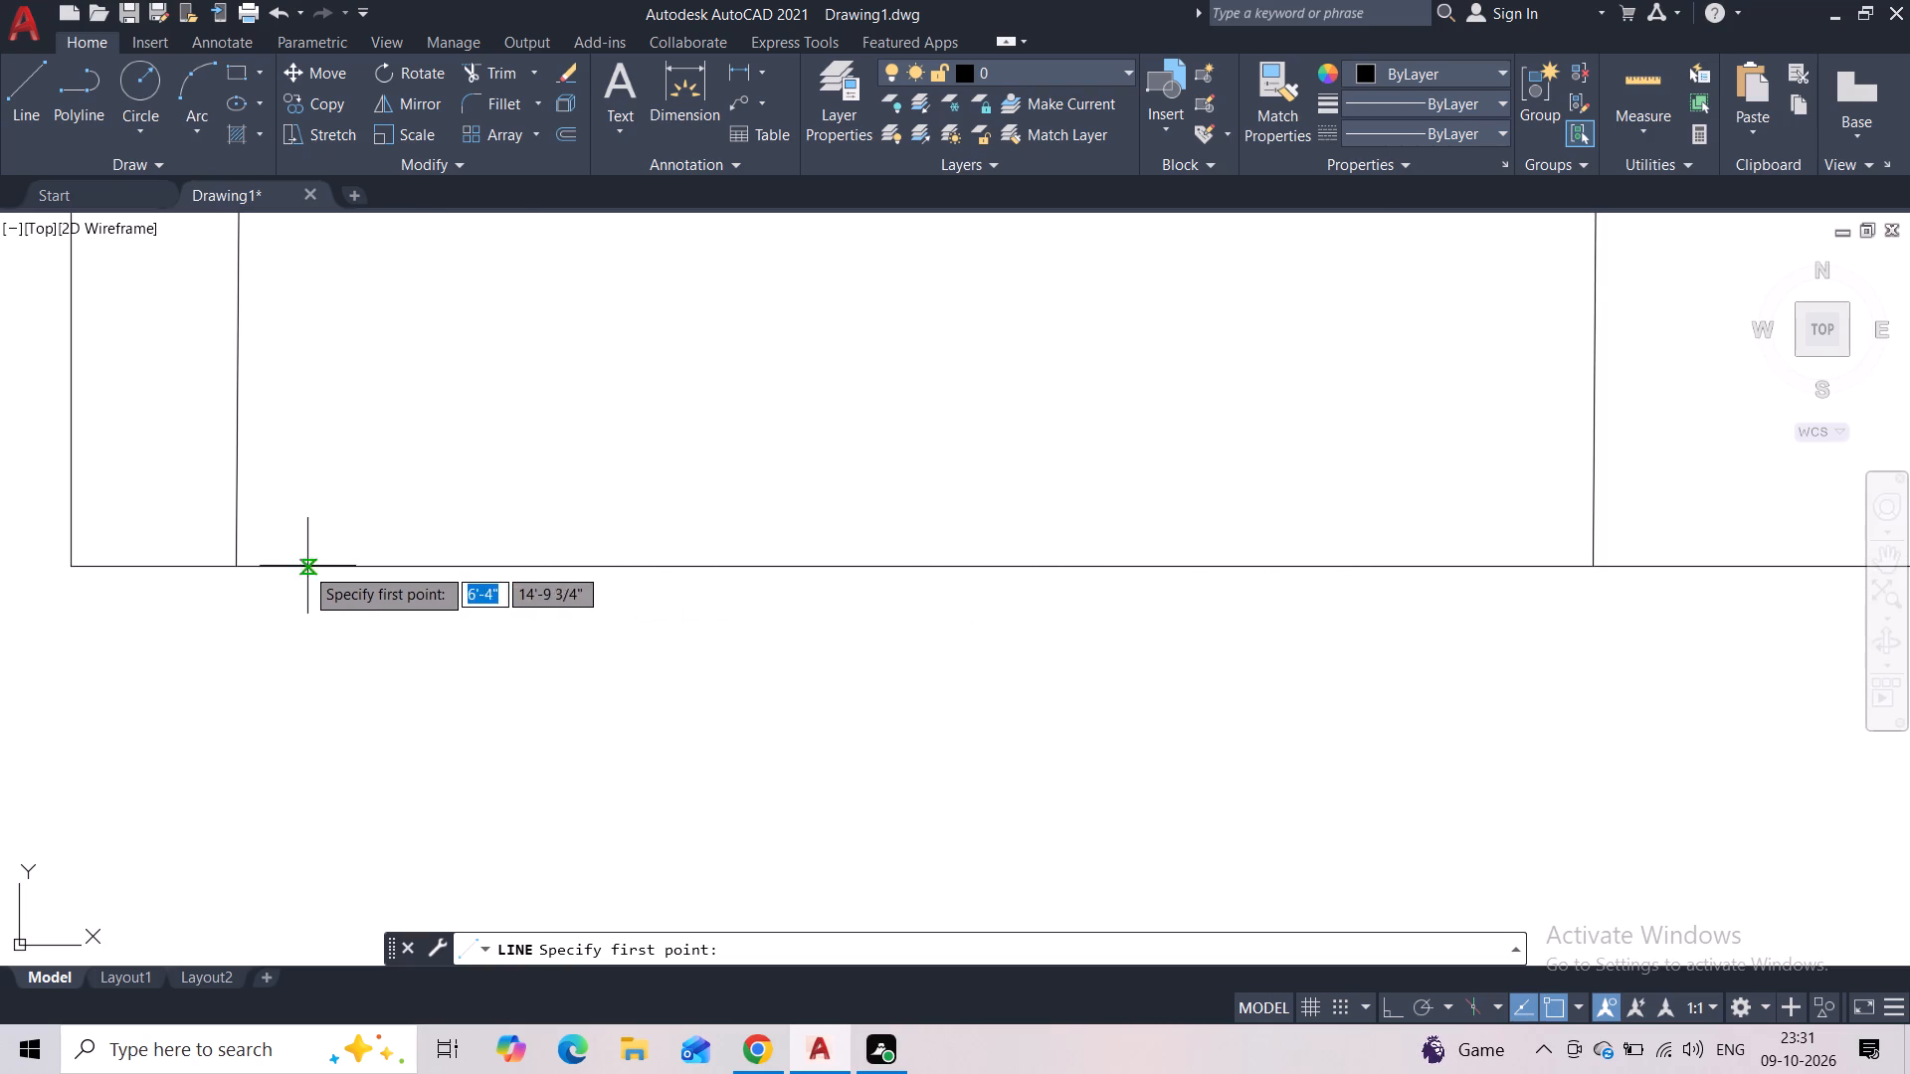
pyautogui.click(240, 565)
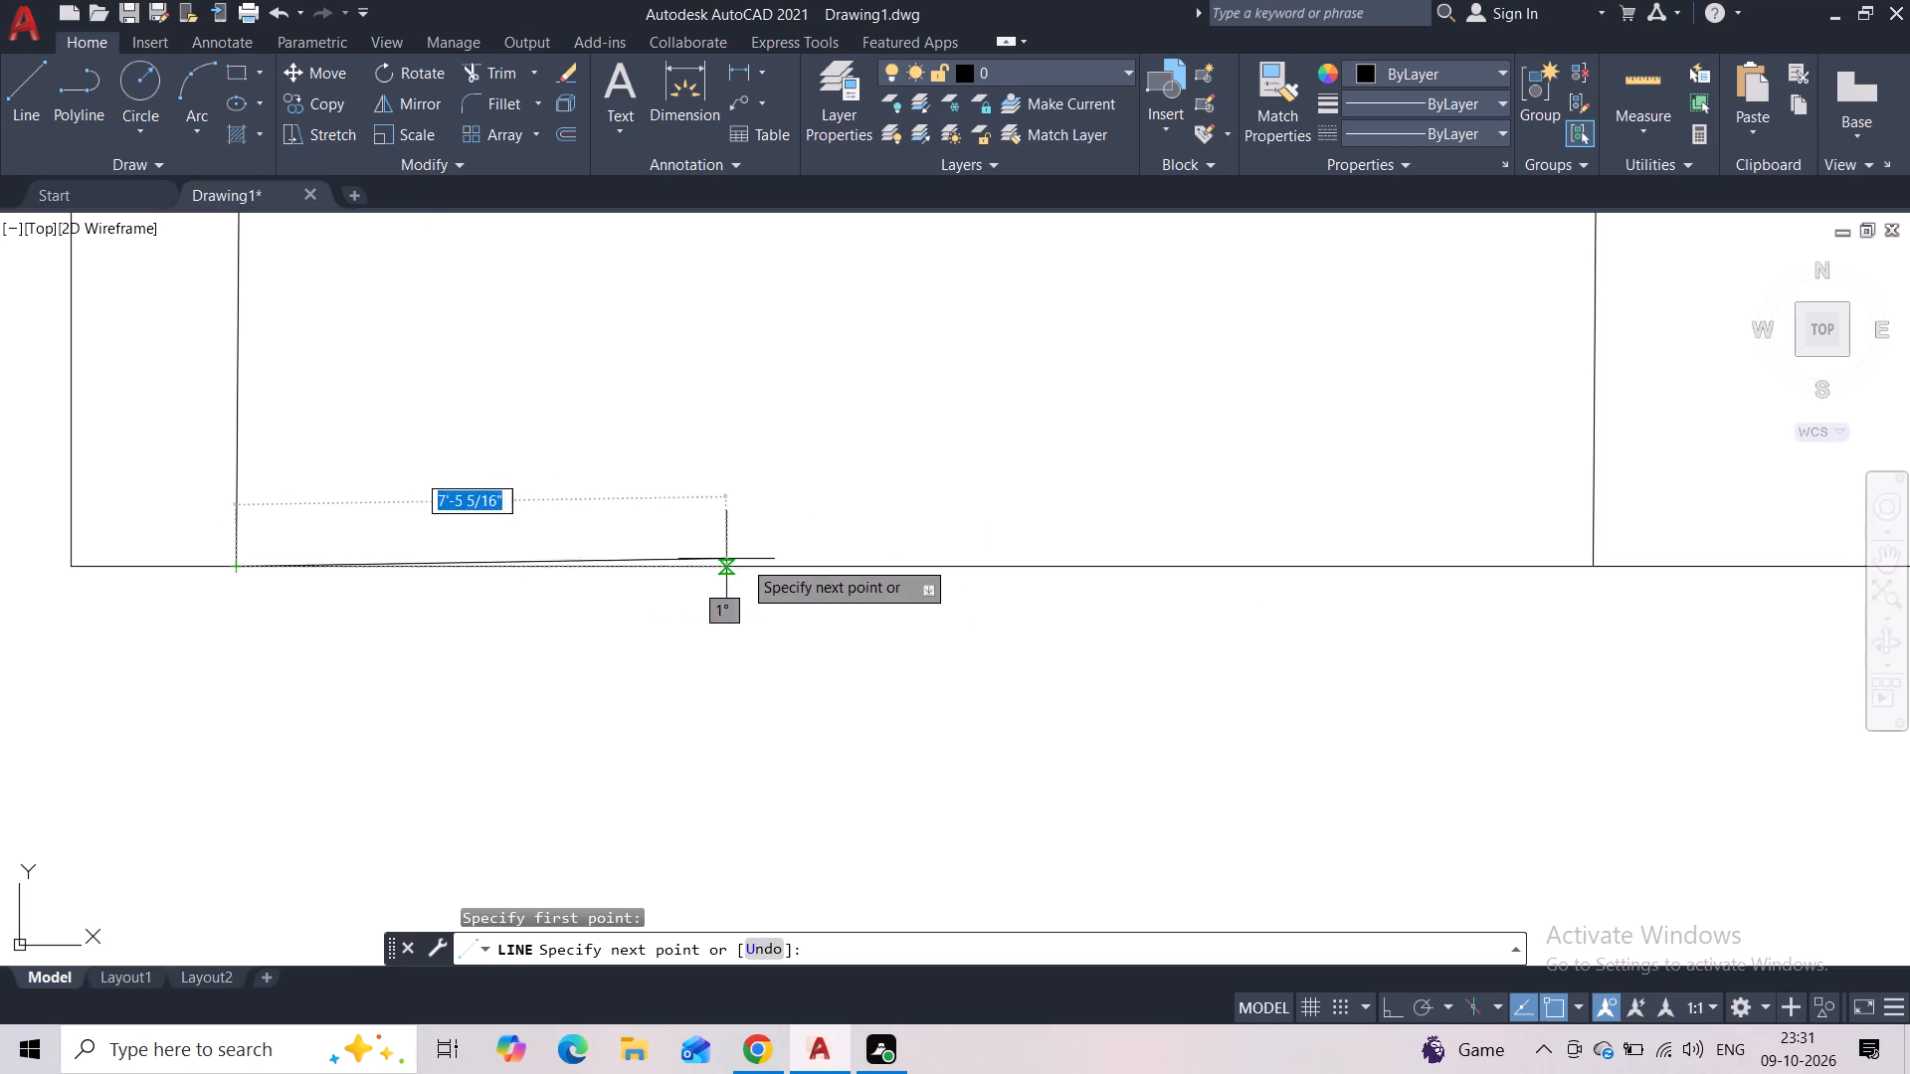
pyautogui.click(1591, 569)
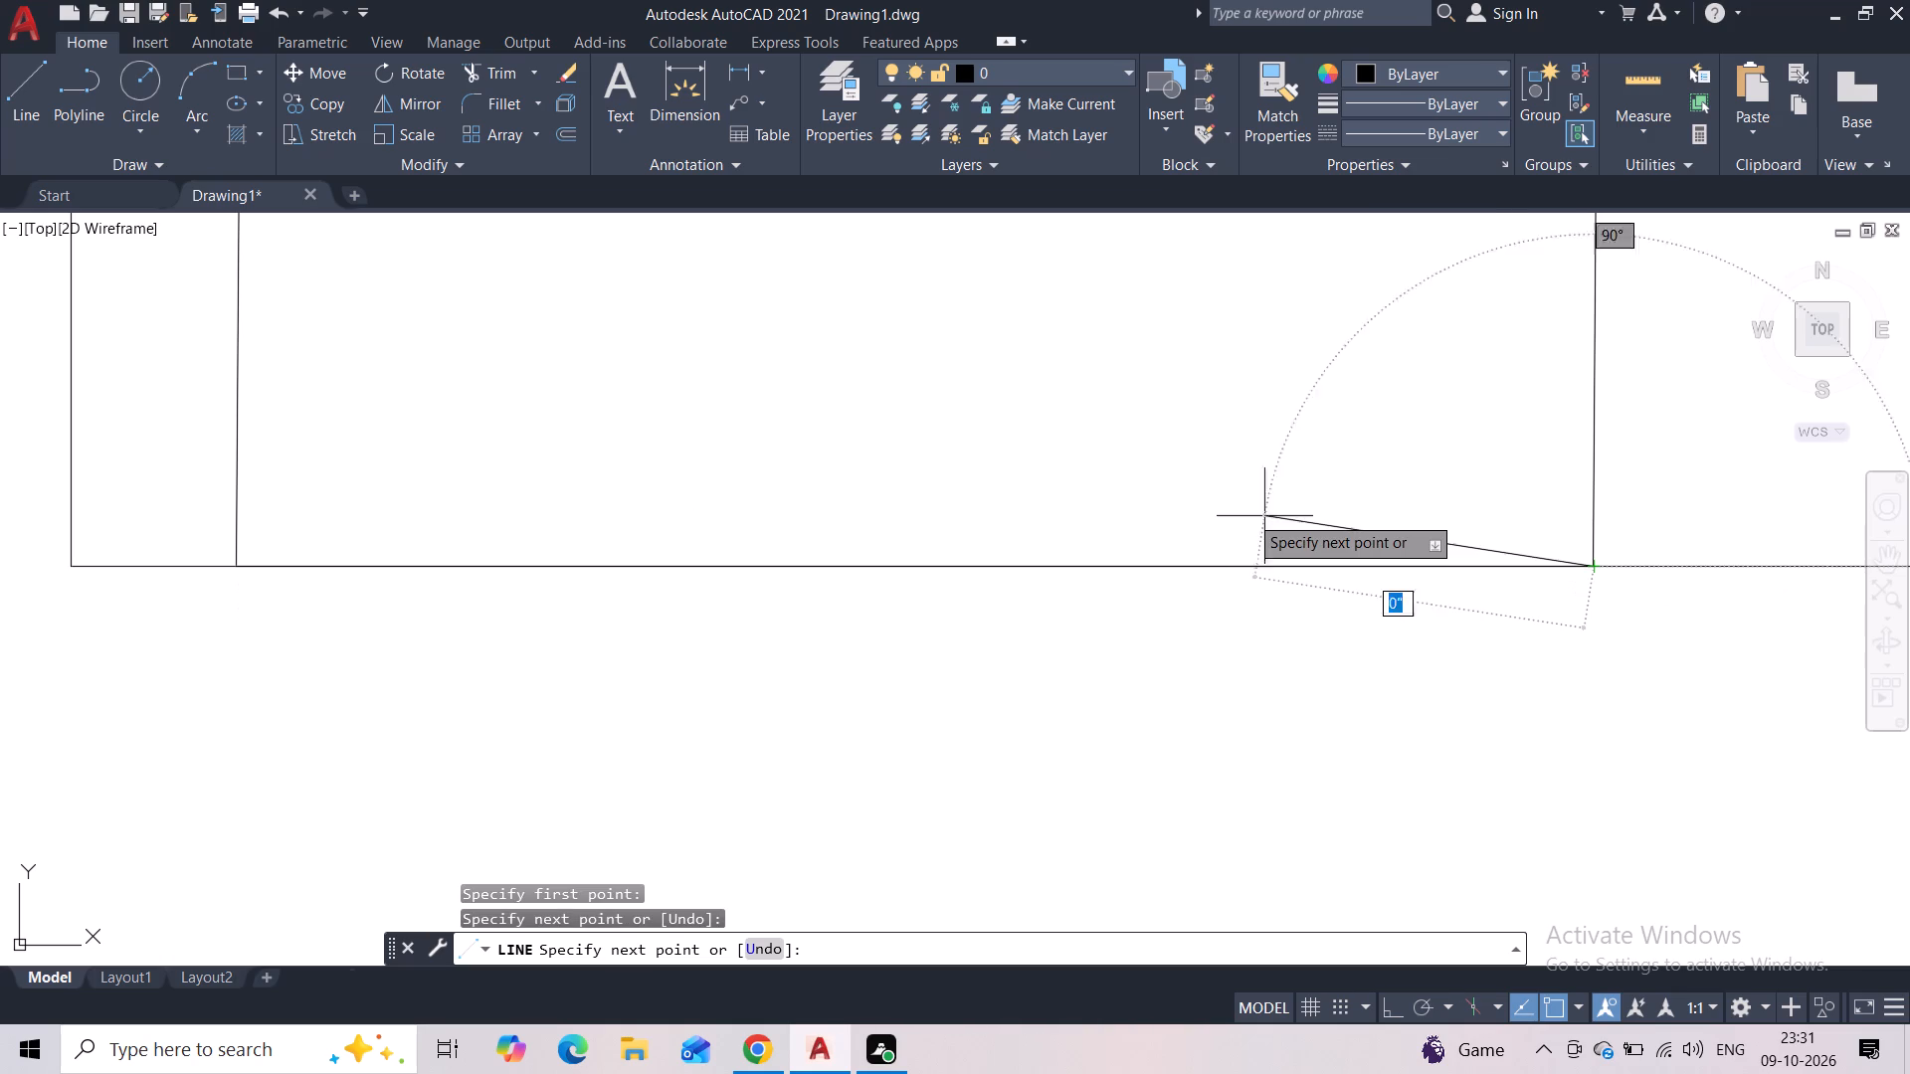
pyautogui.press('Escape')
# With Ortho on, draw a vertical line about 12' up from the new base segment's midpoint, level with the copied cap's lowest band line.
pyautogui.press('space')
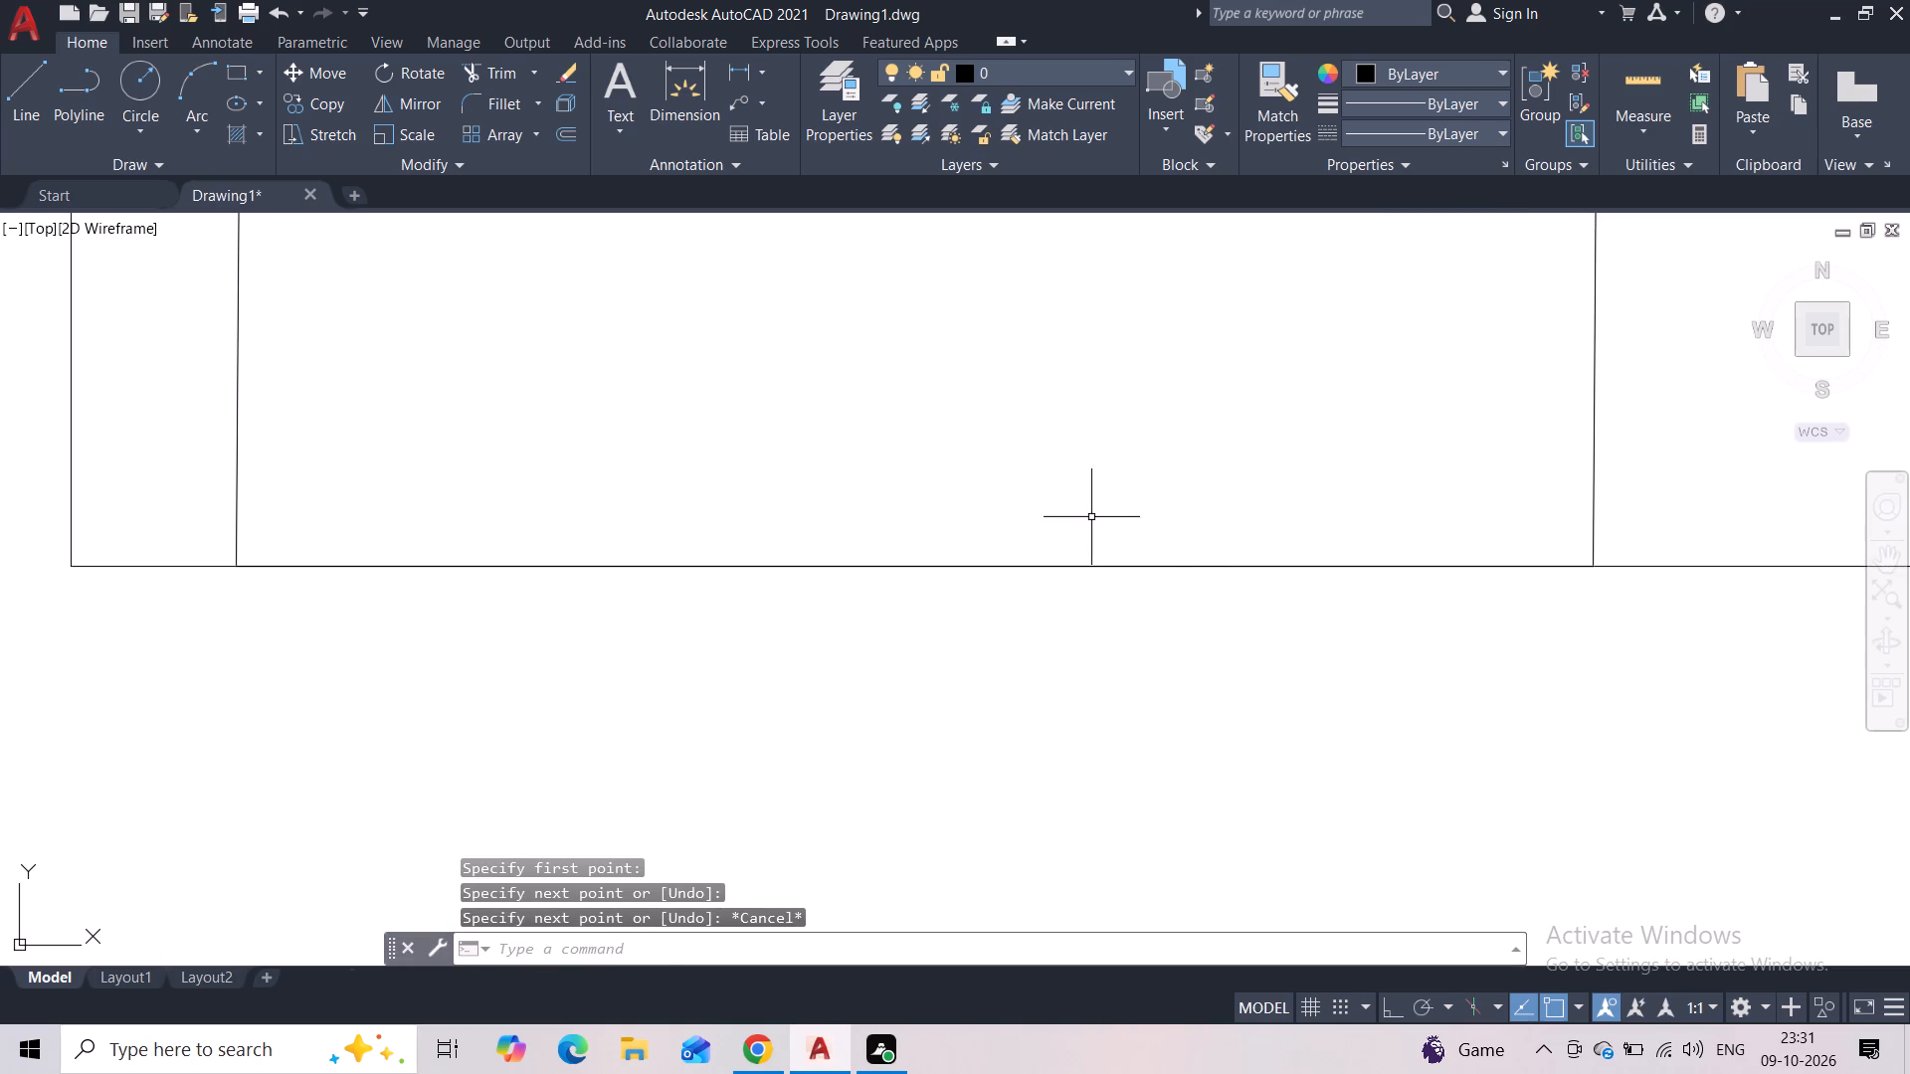
pyautogui.click(917, 564)
pyautogui.scroll(-3, 931, 414)
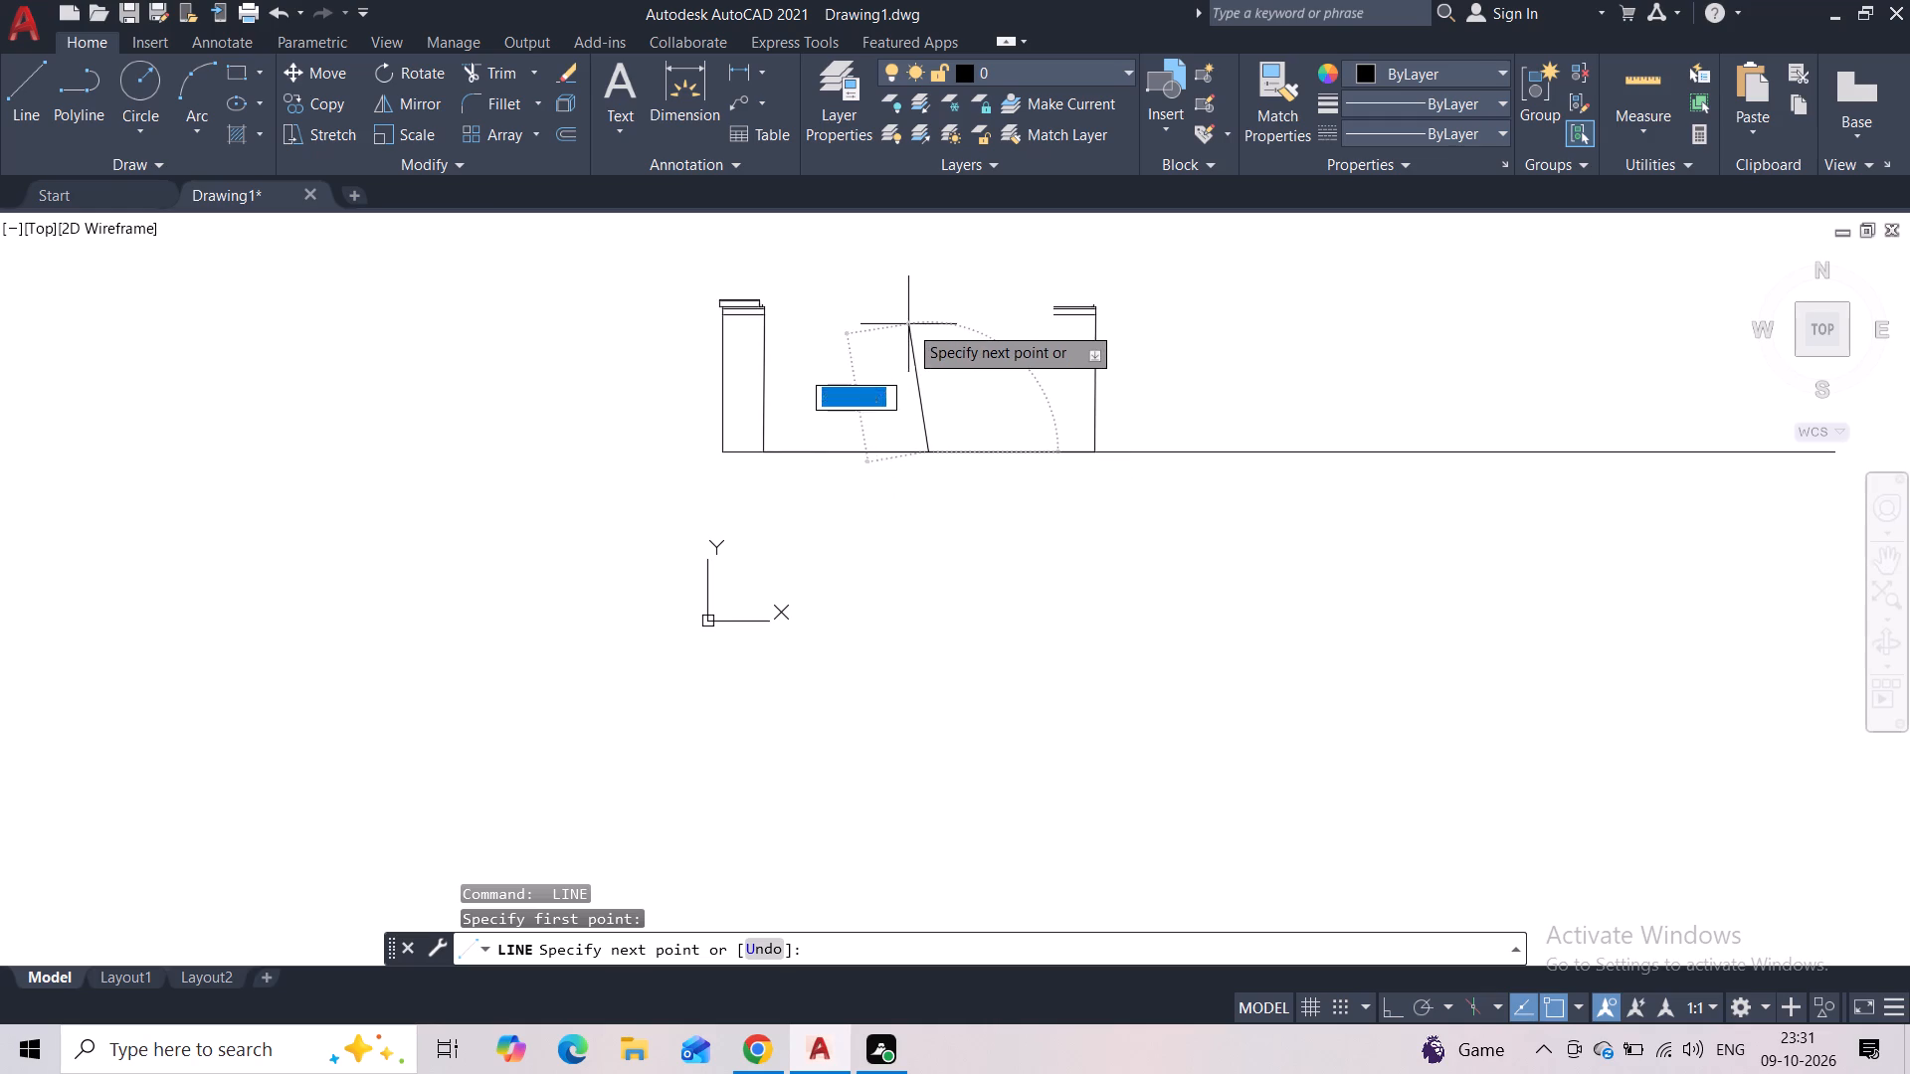
pyautogui.press('F8')
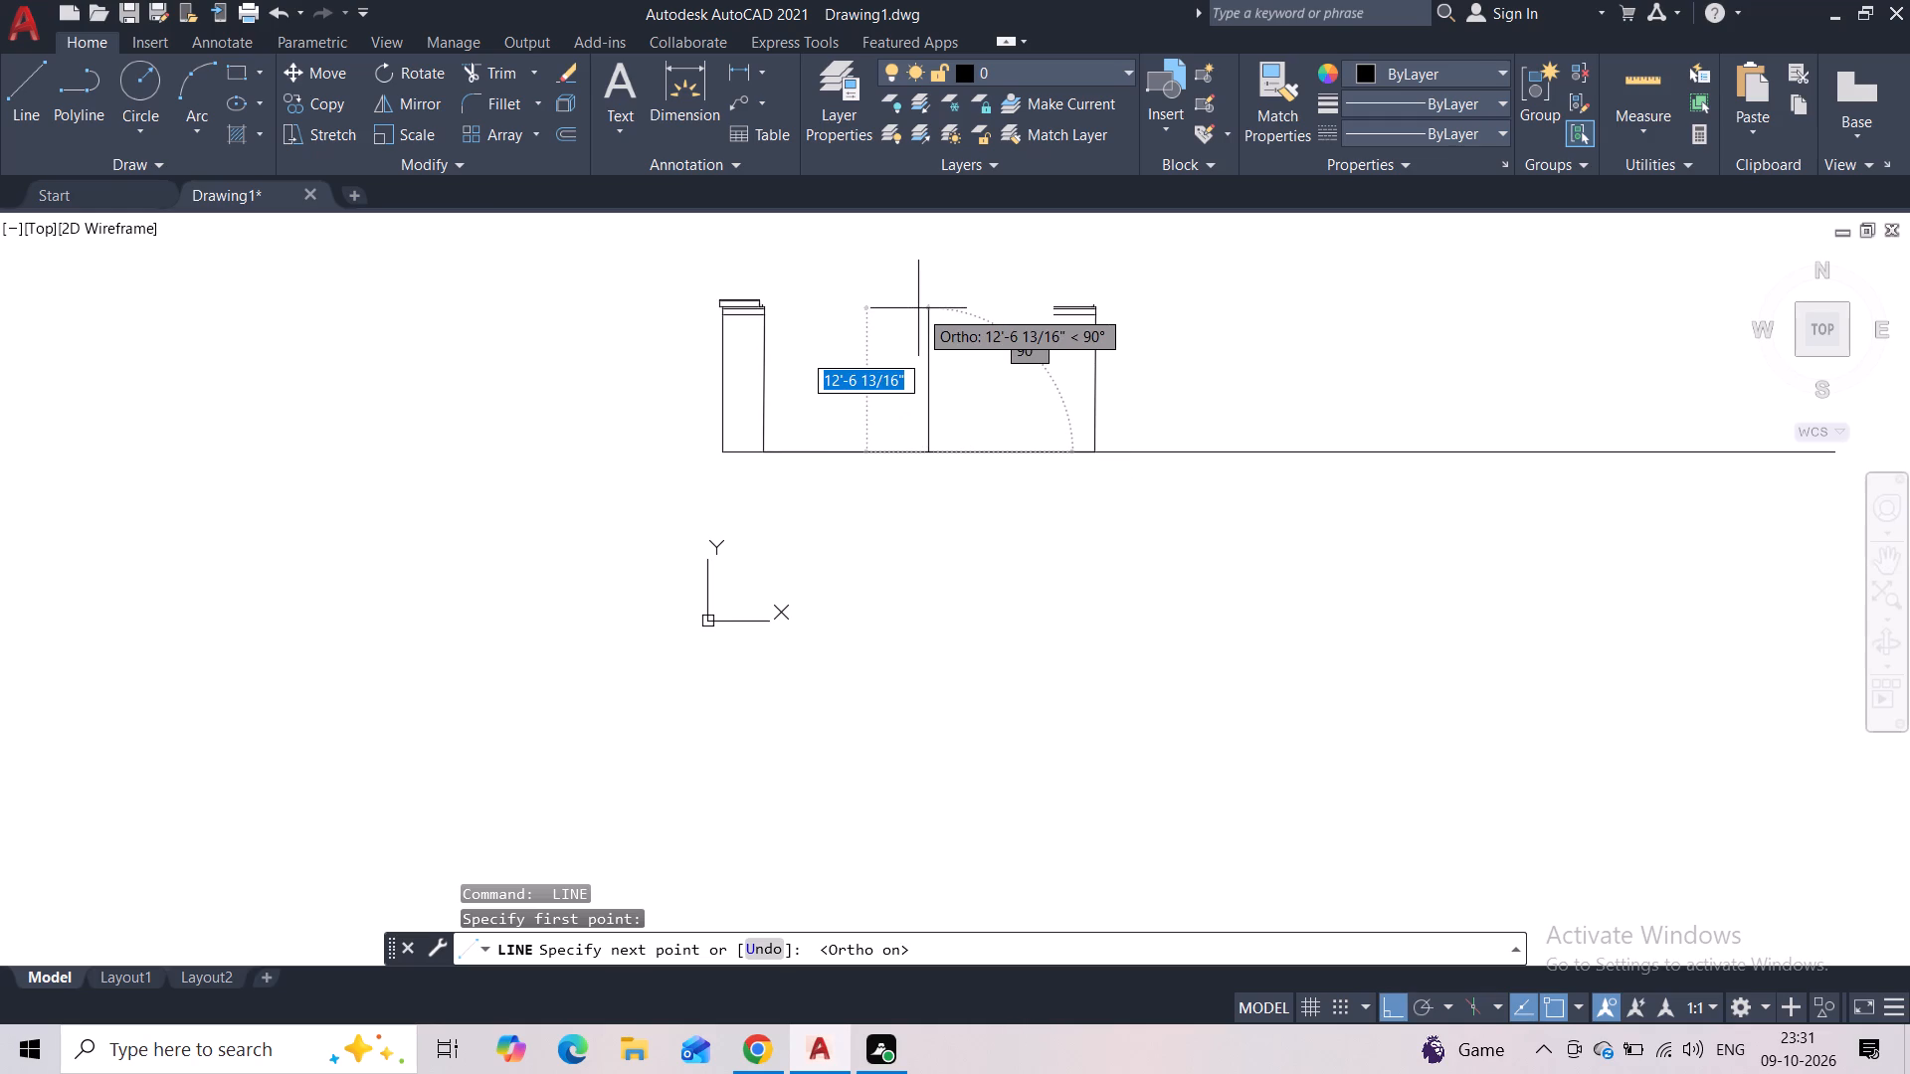
pyautogui.scroll(3, 918, 308)
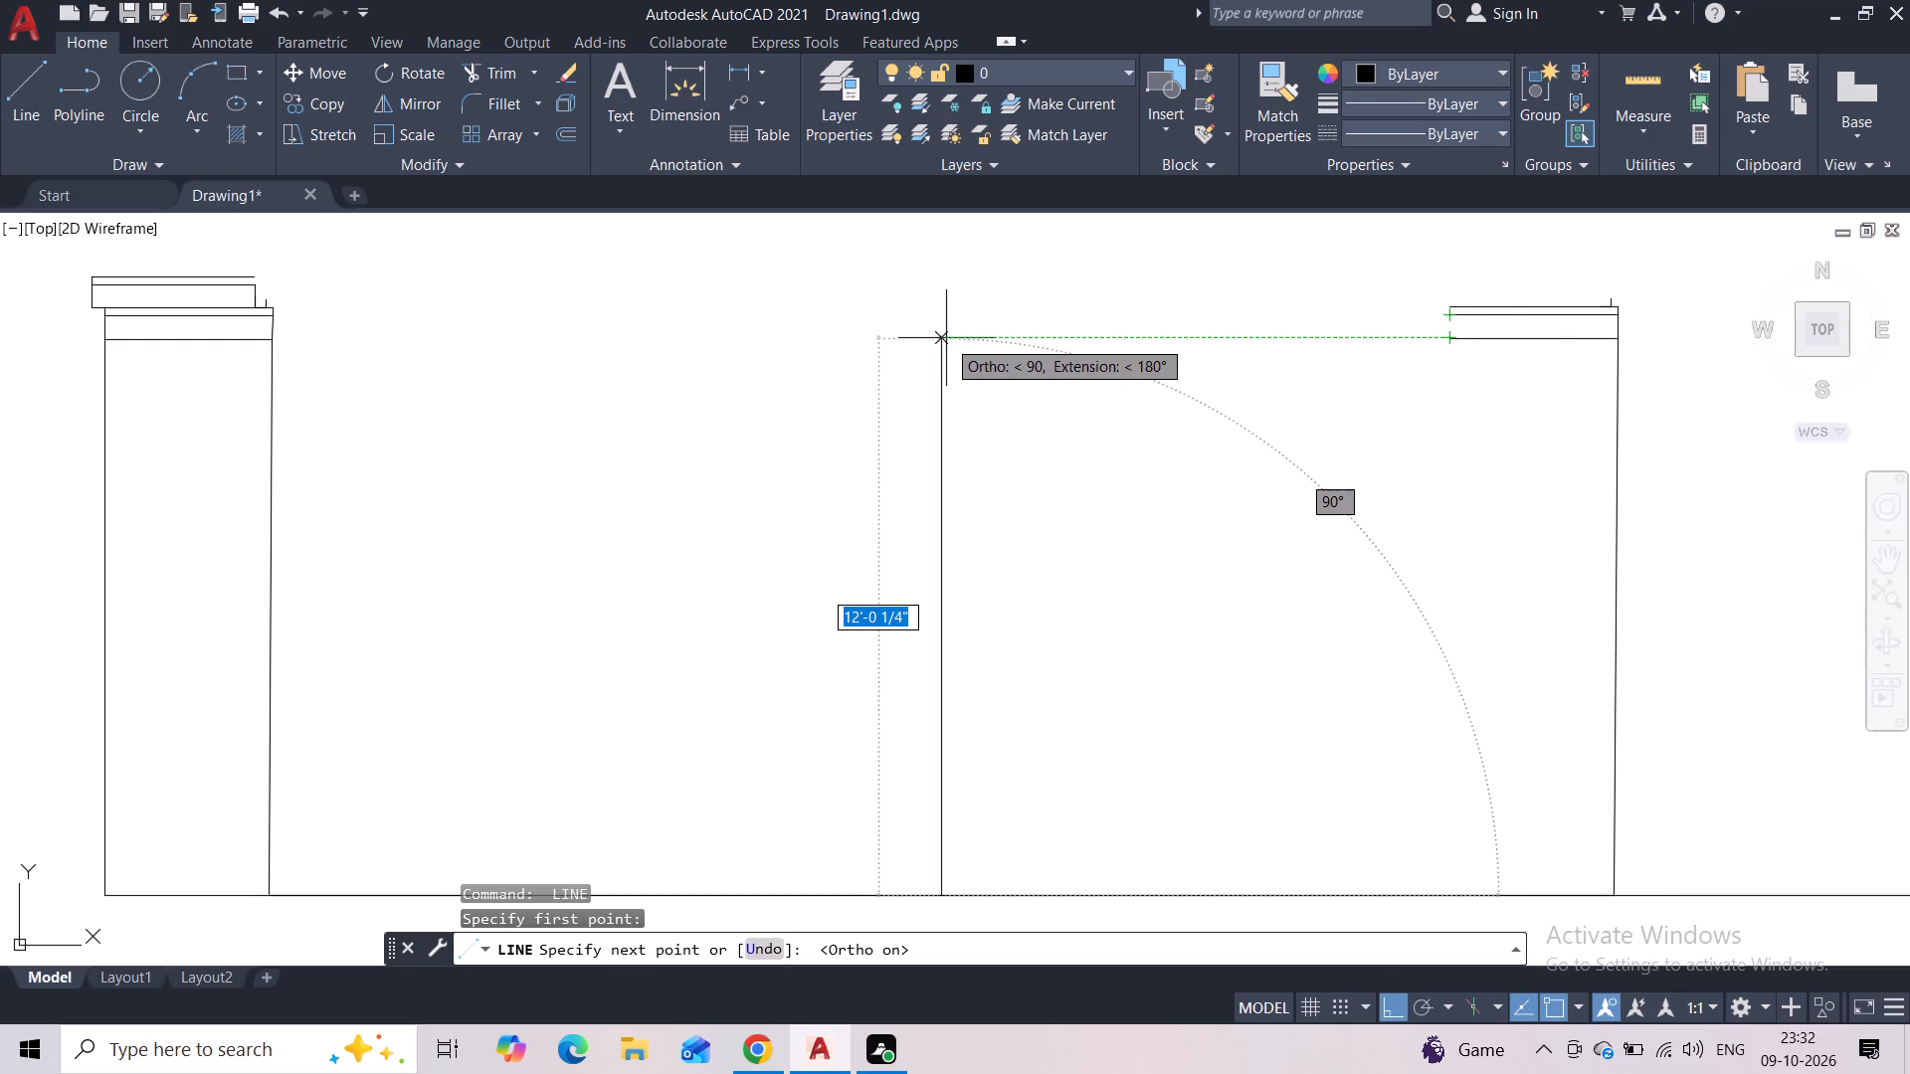
pyautogui.click(942, 338)
pyautogui.press('Escape')
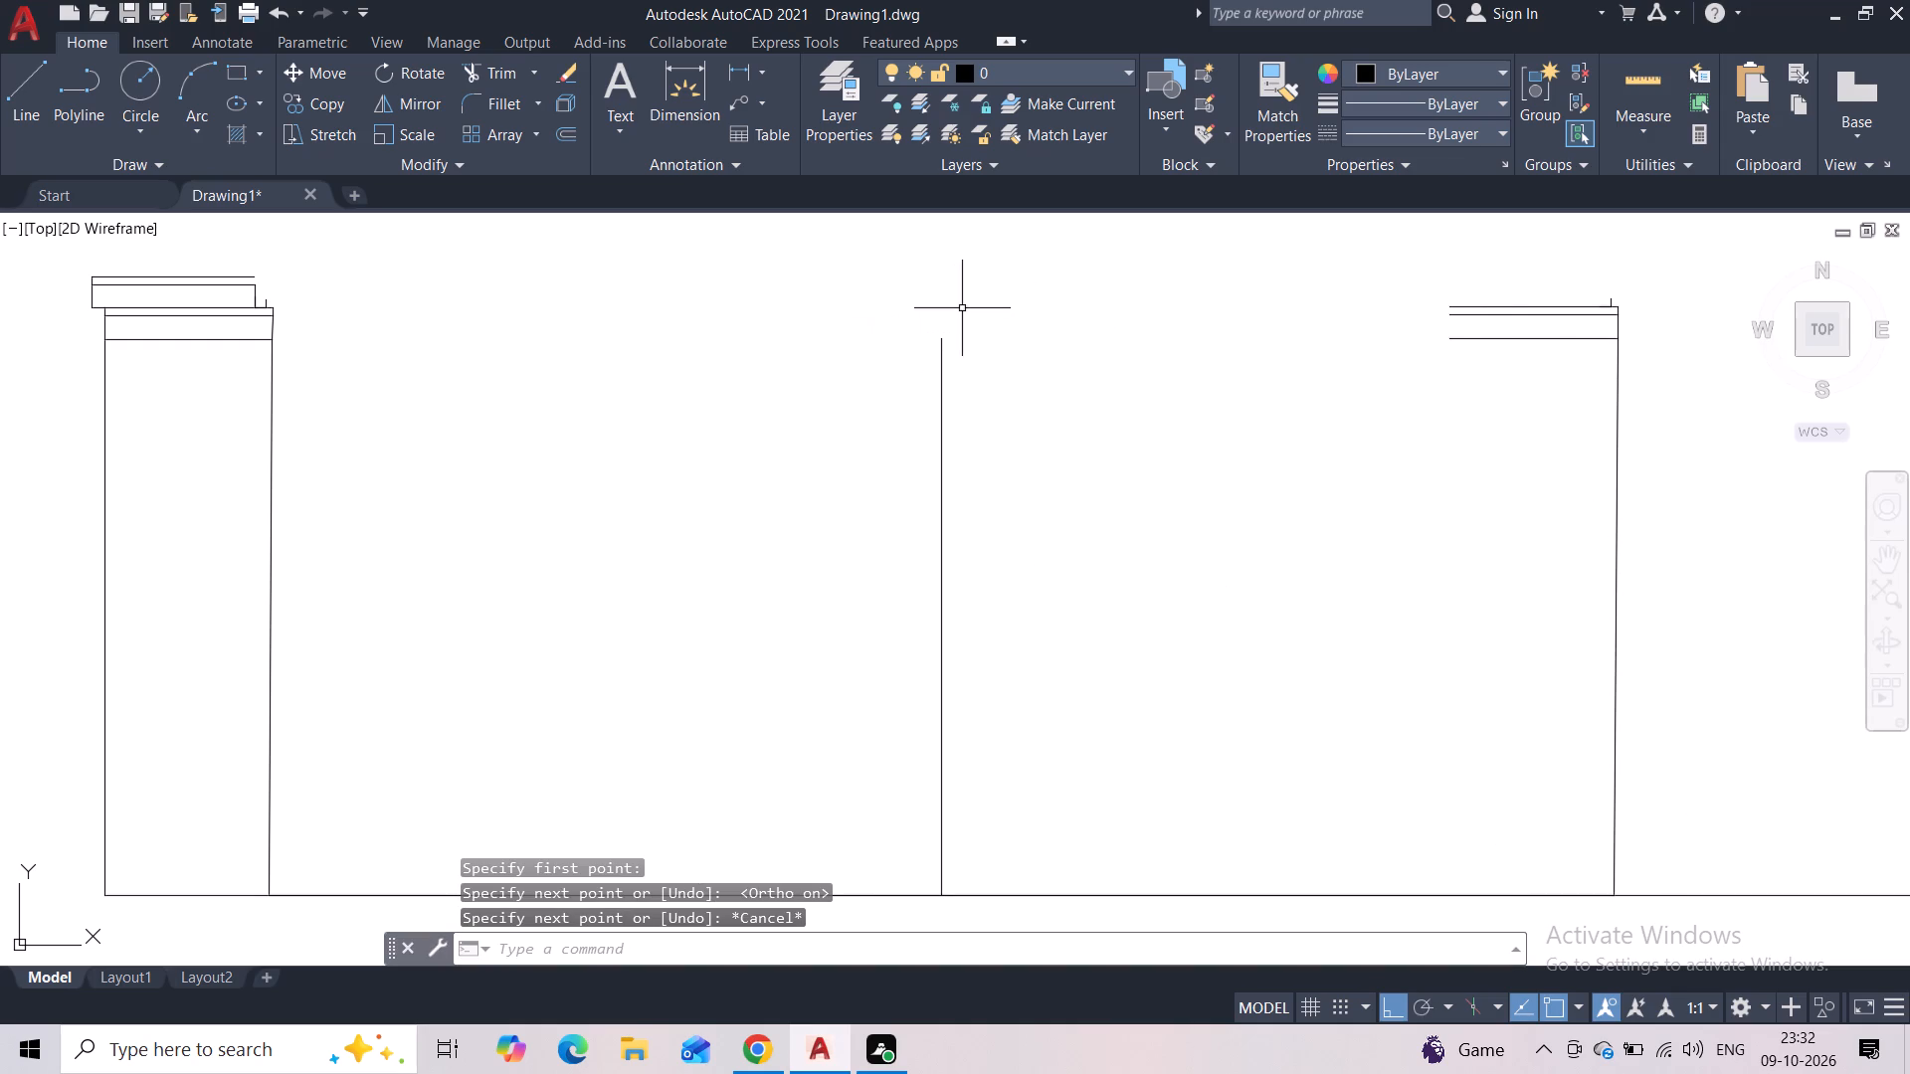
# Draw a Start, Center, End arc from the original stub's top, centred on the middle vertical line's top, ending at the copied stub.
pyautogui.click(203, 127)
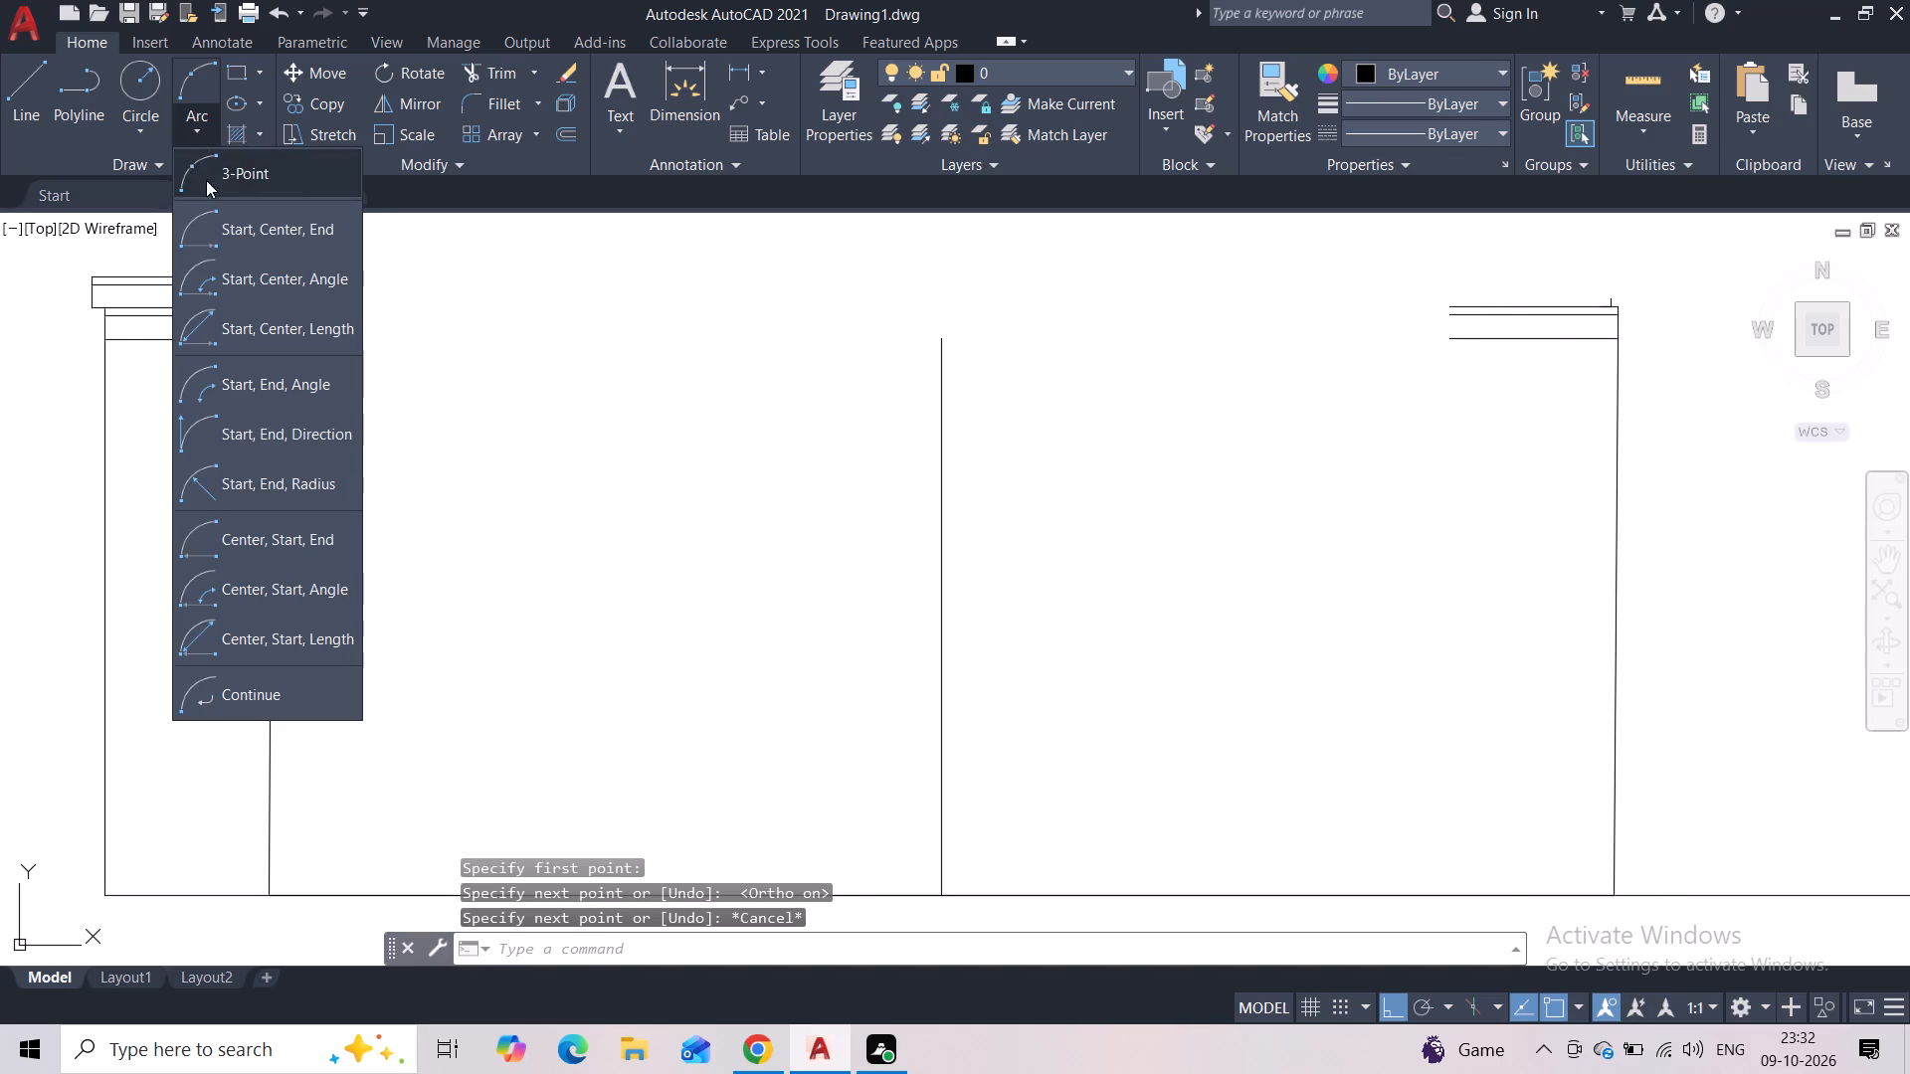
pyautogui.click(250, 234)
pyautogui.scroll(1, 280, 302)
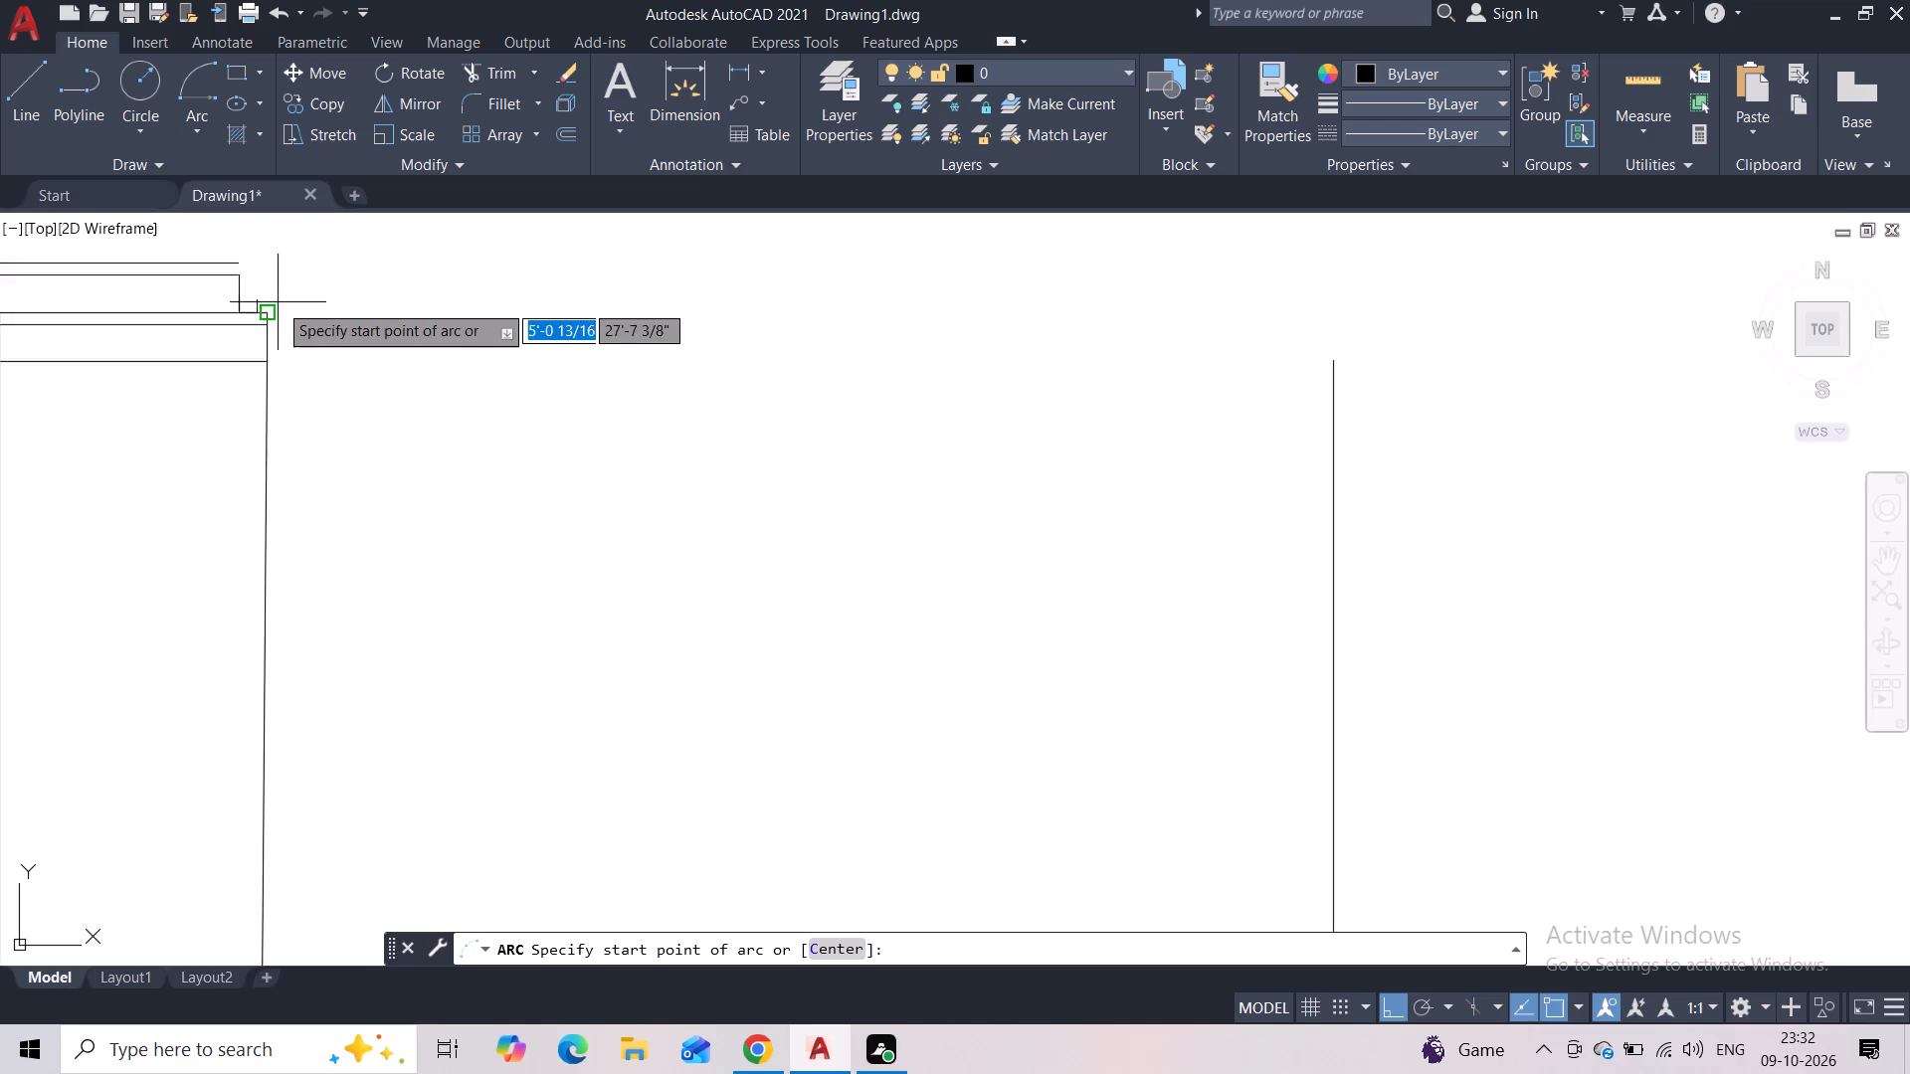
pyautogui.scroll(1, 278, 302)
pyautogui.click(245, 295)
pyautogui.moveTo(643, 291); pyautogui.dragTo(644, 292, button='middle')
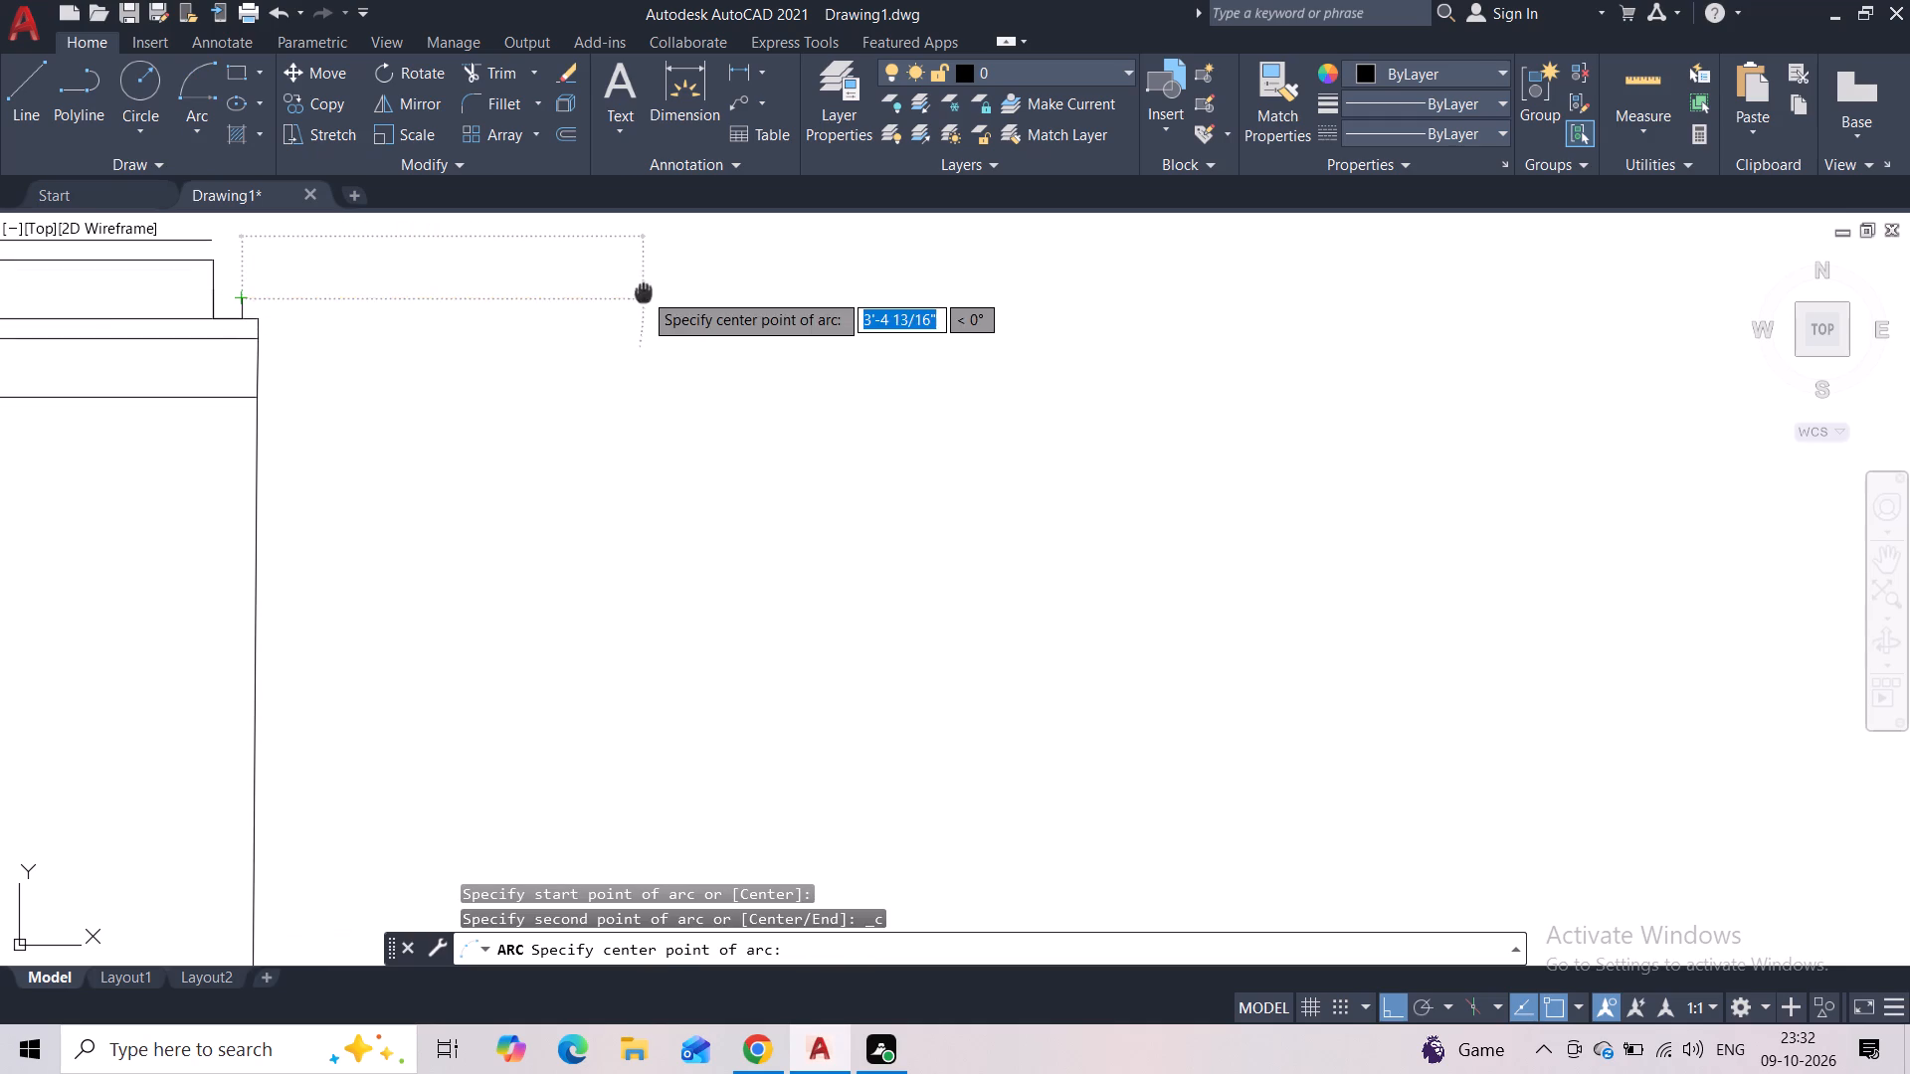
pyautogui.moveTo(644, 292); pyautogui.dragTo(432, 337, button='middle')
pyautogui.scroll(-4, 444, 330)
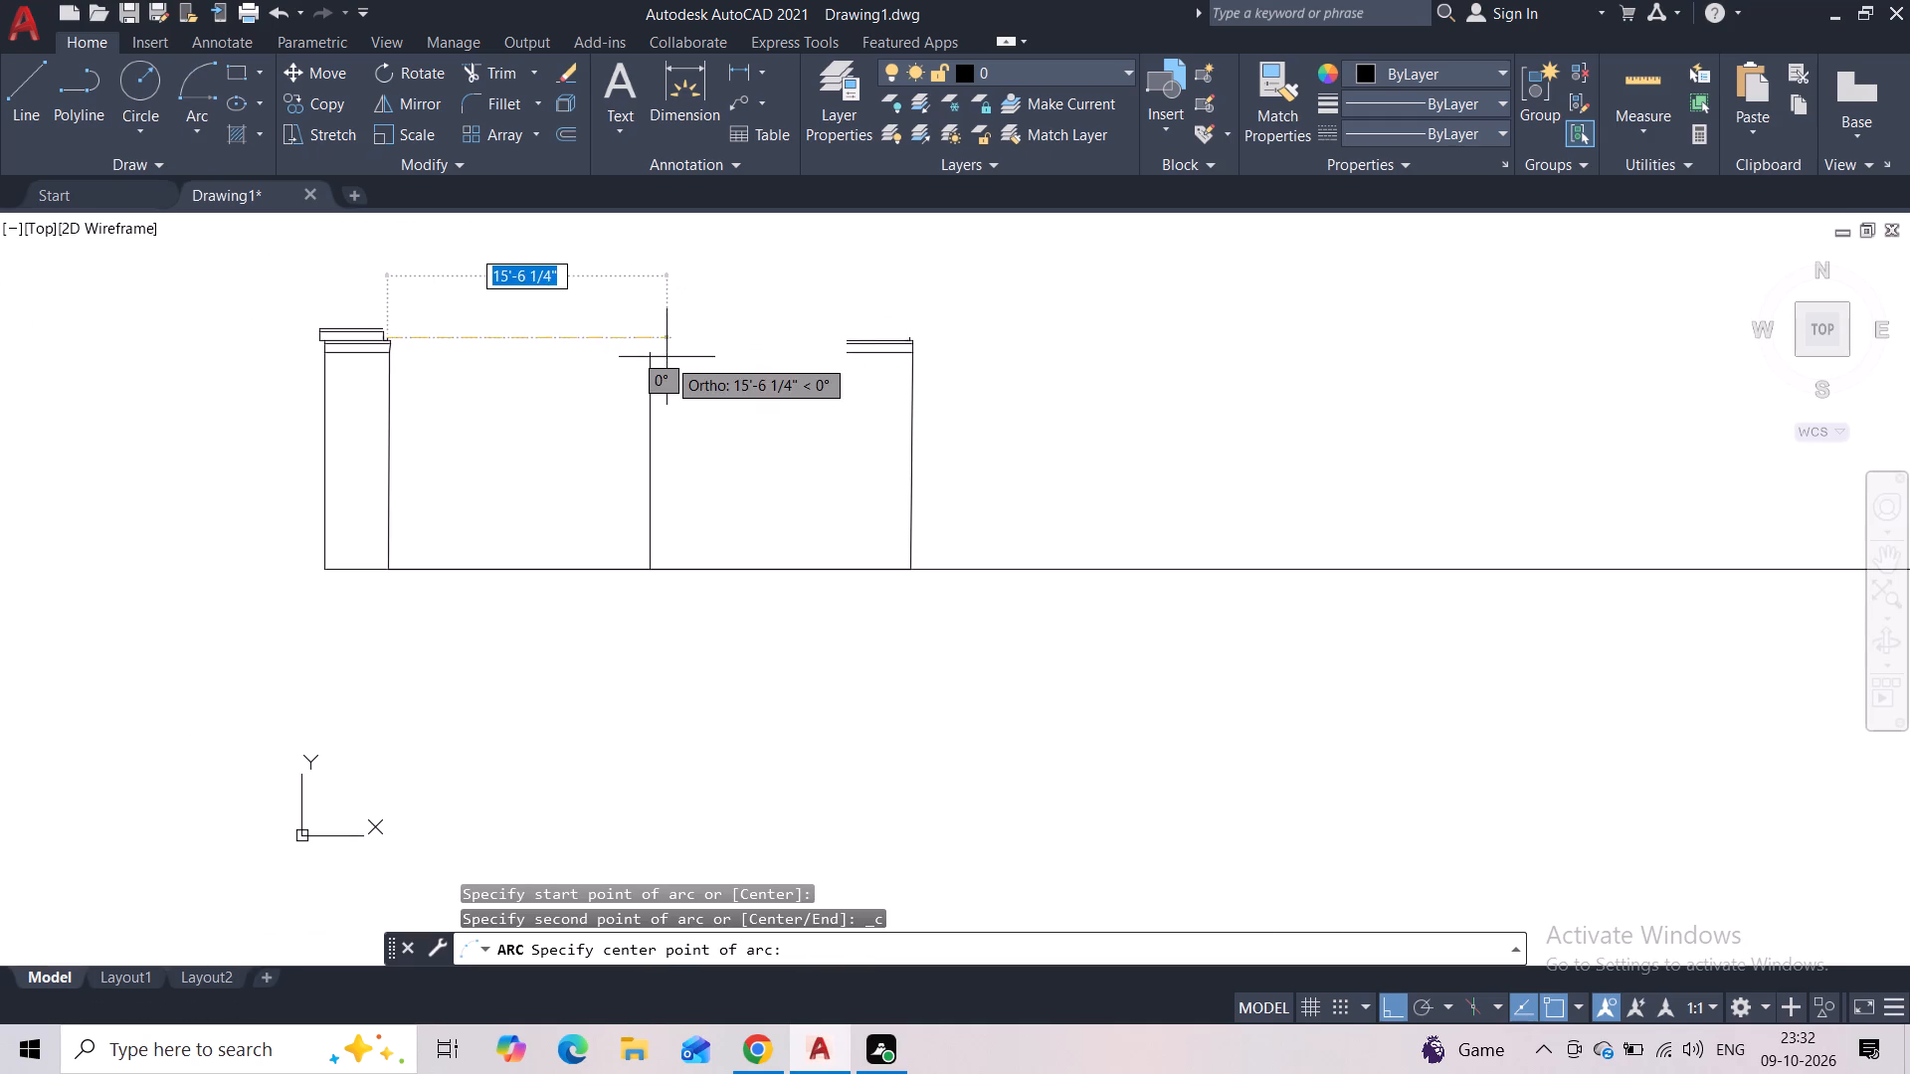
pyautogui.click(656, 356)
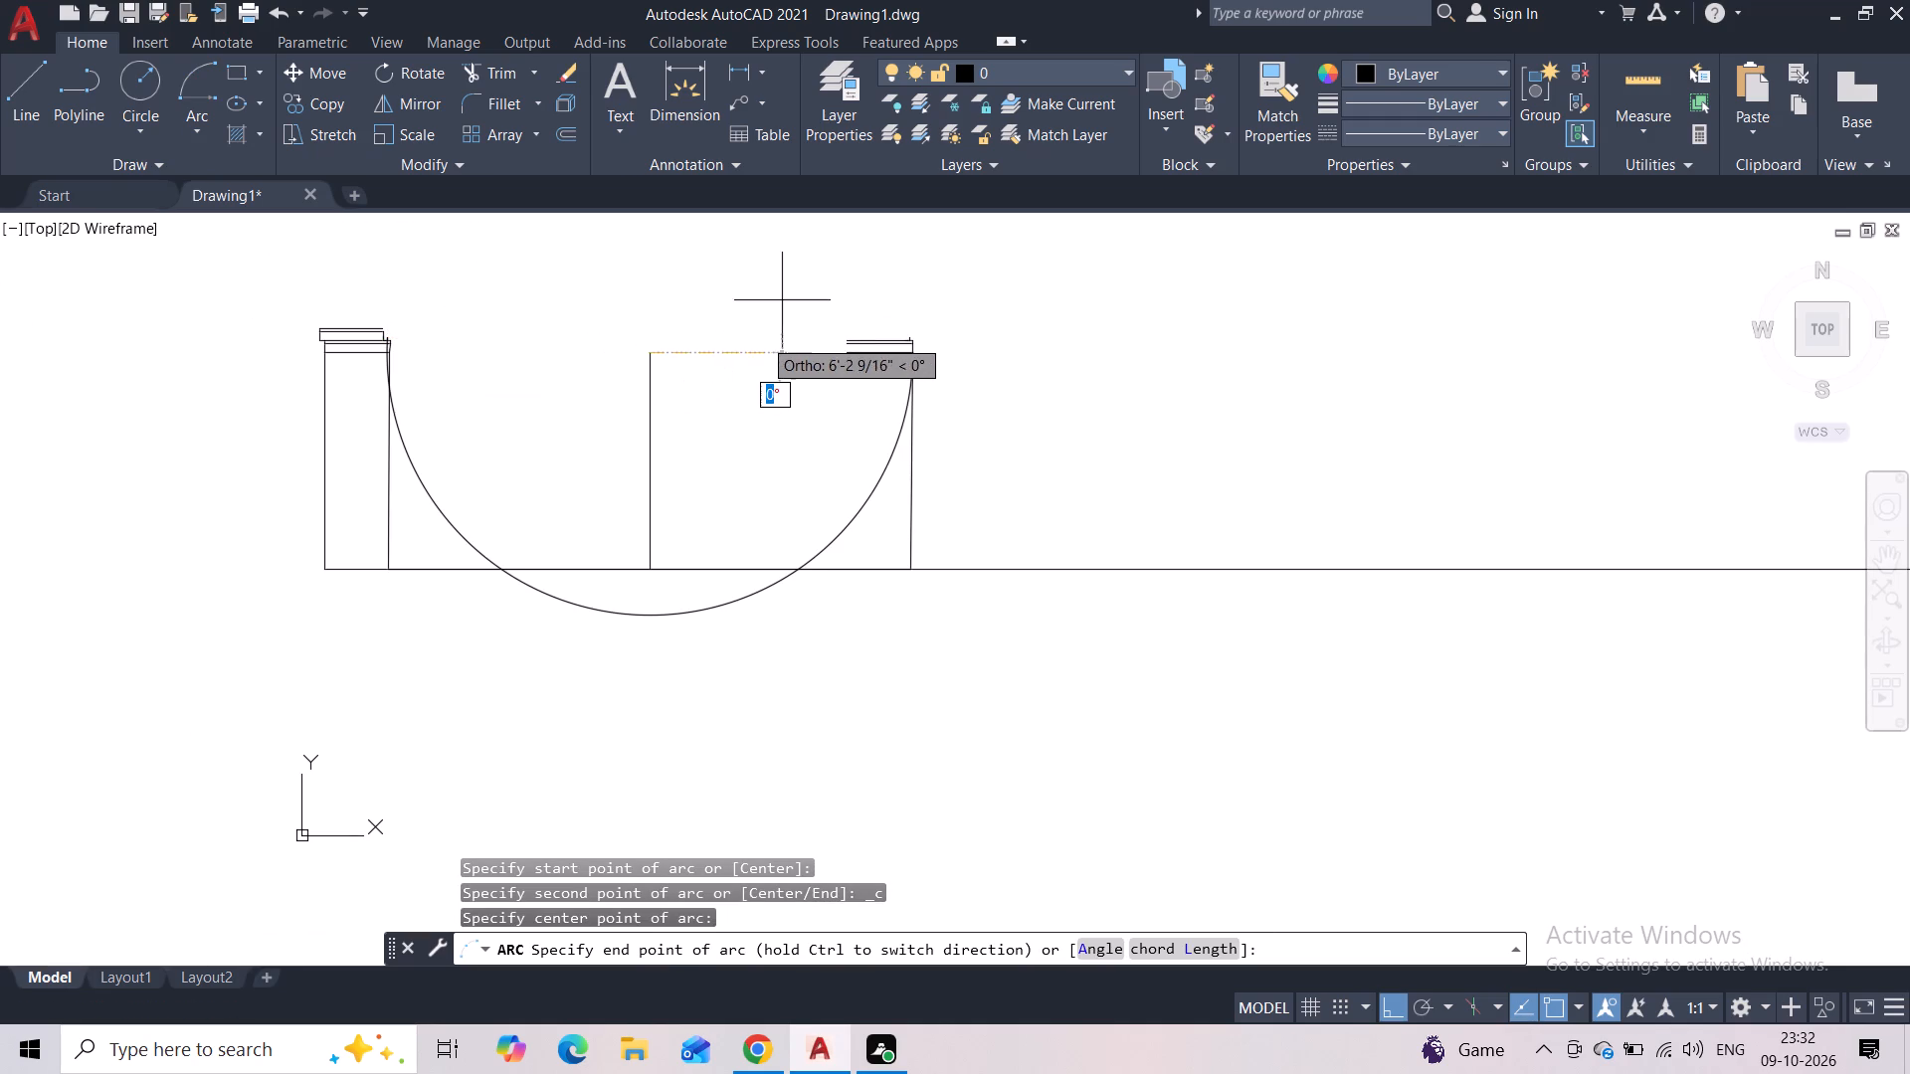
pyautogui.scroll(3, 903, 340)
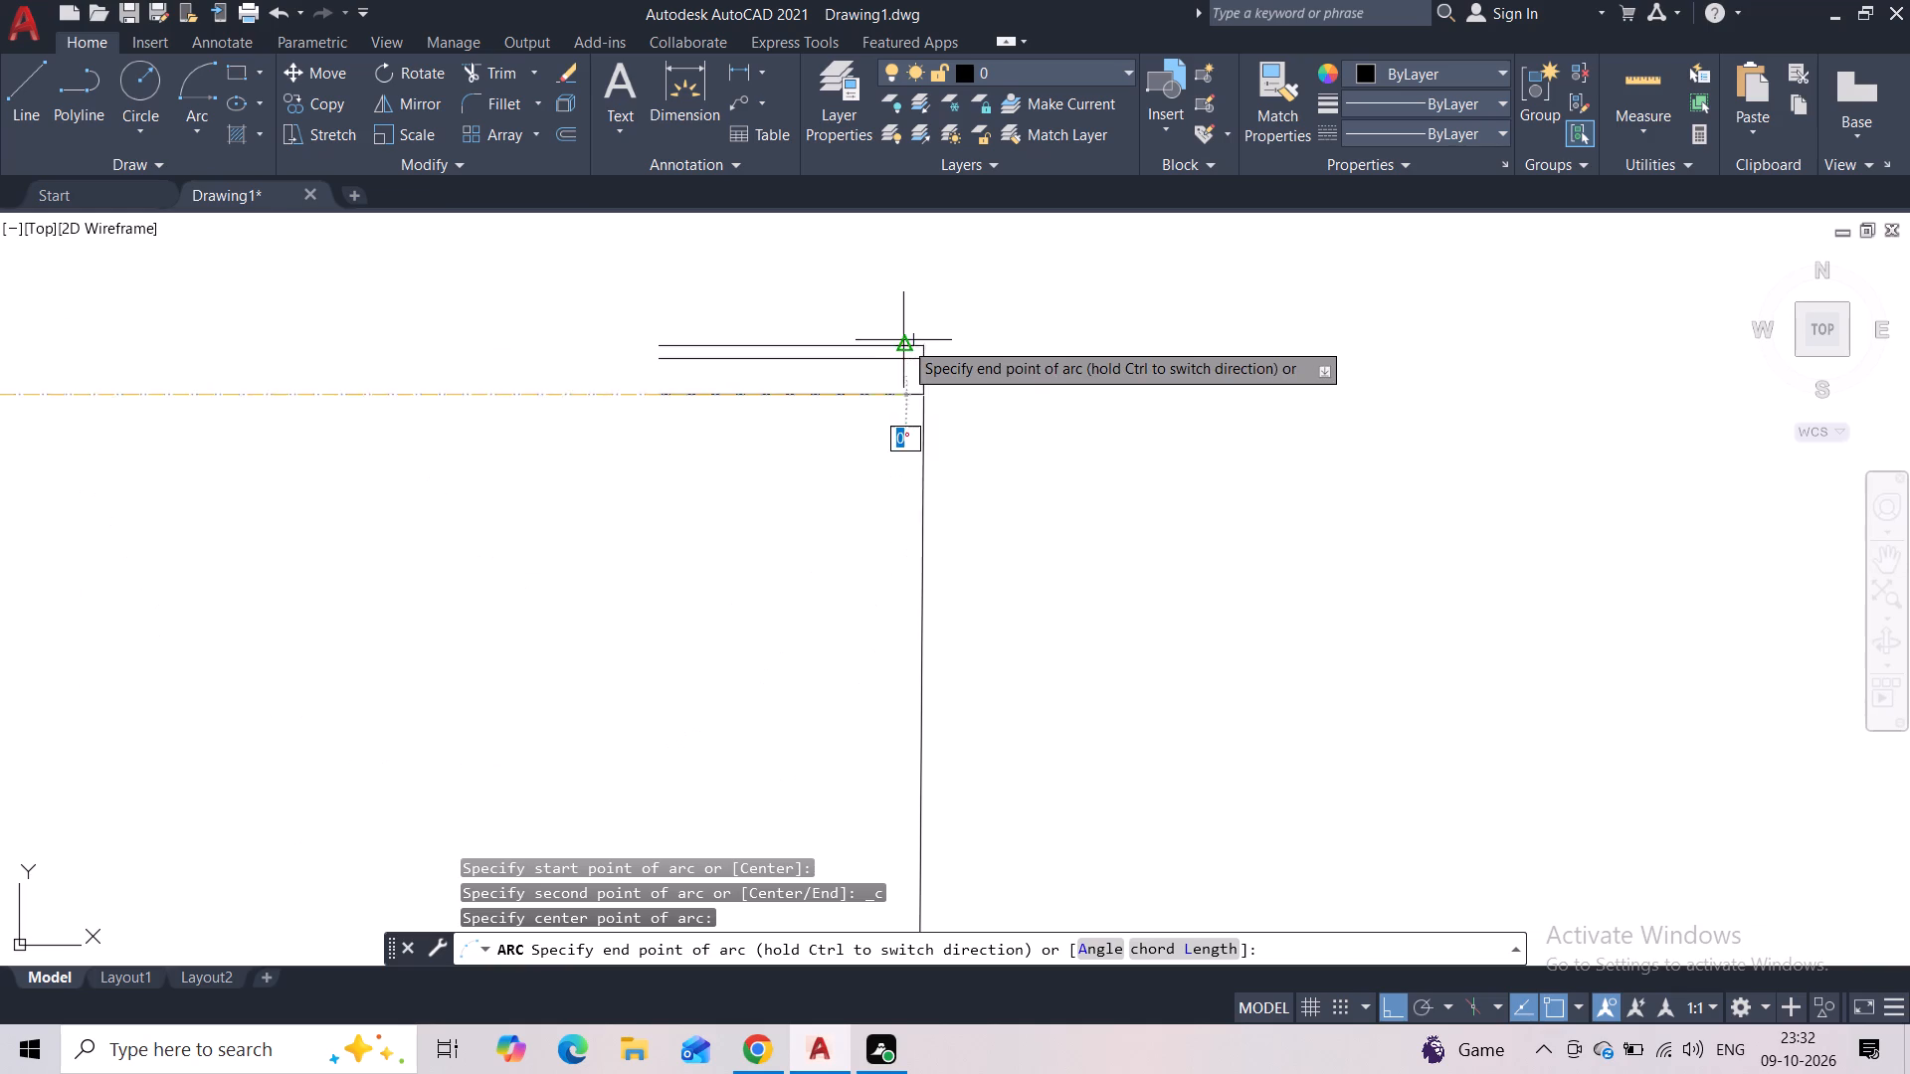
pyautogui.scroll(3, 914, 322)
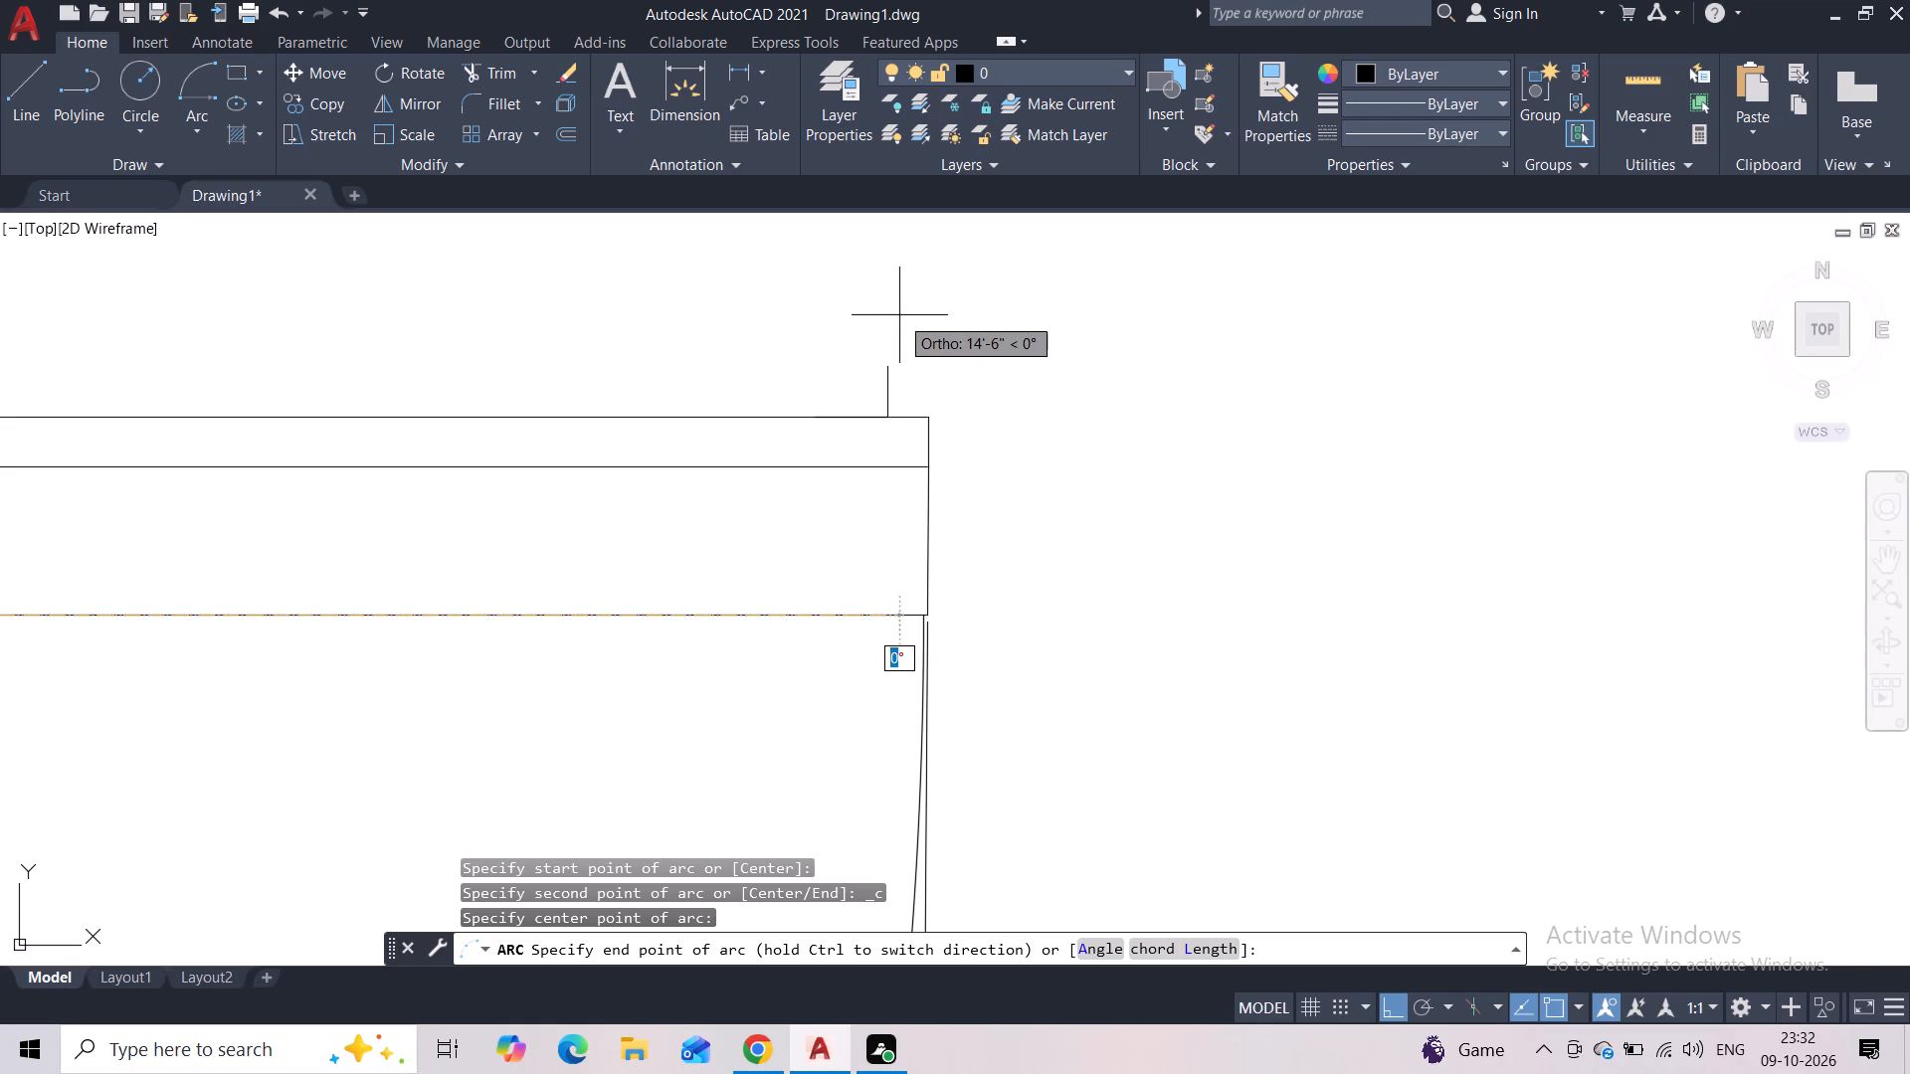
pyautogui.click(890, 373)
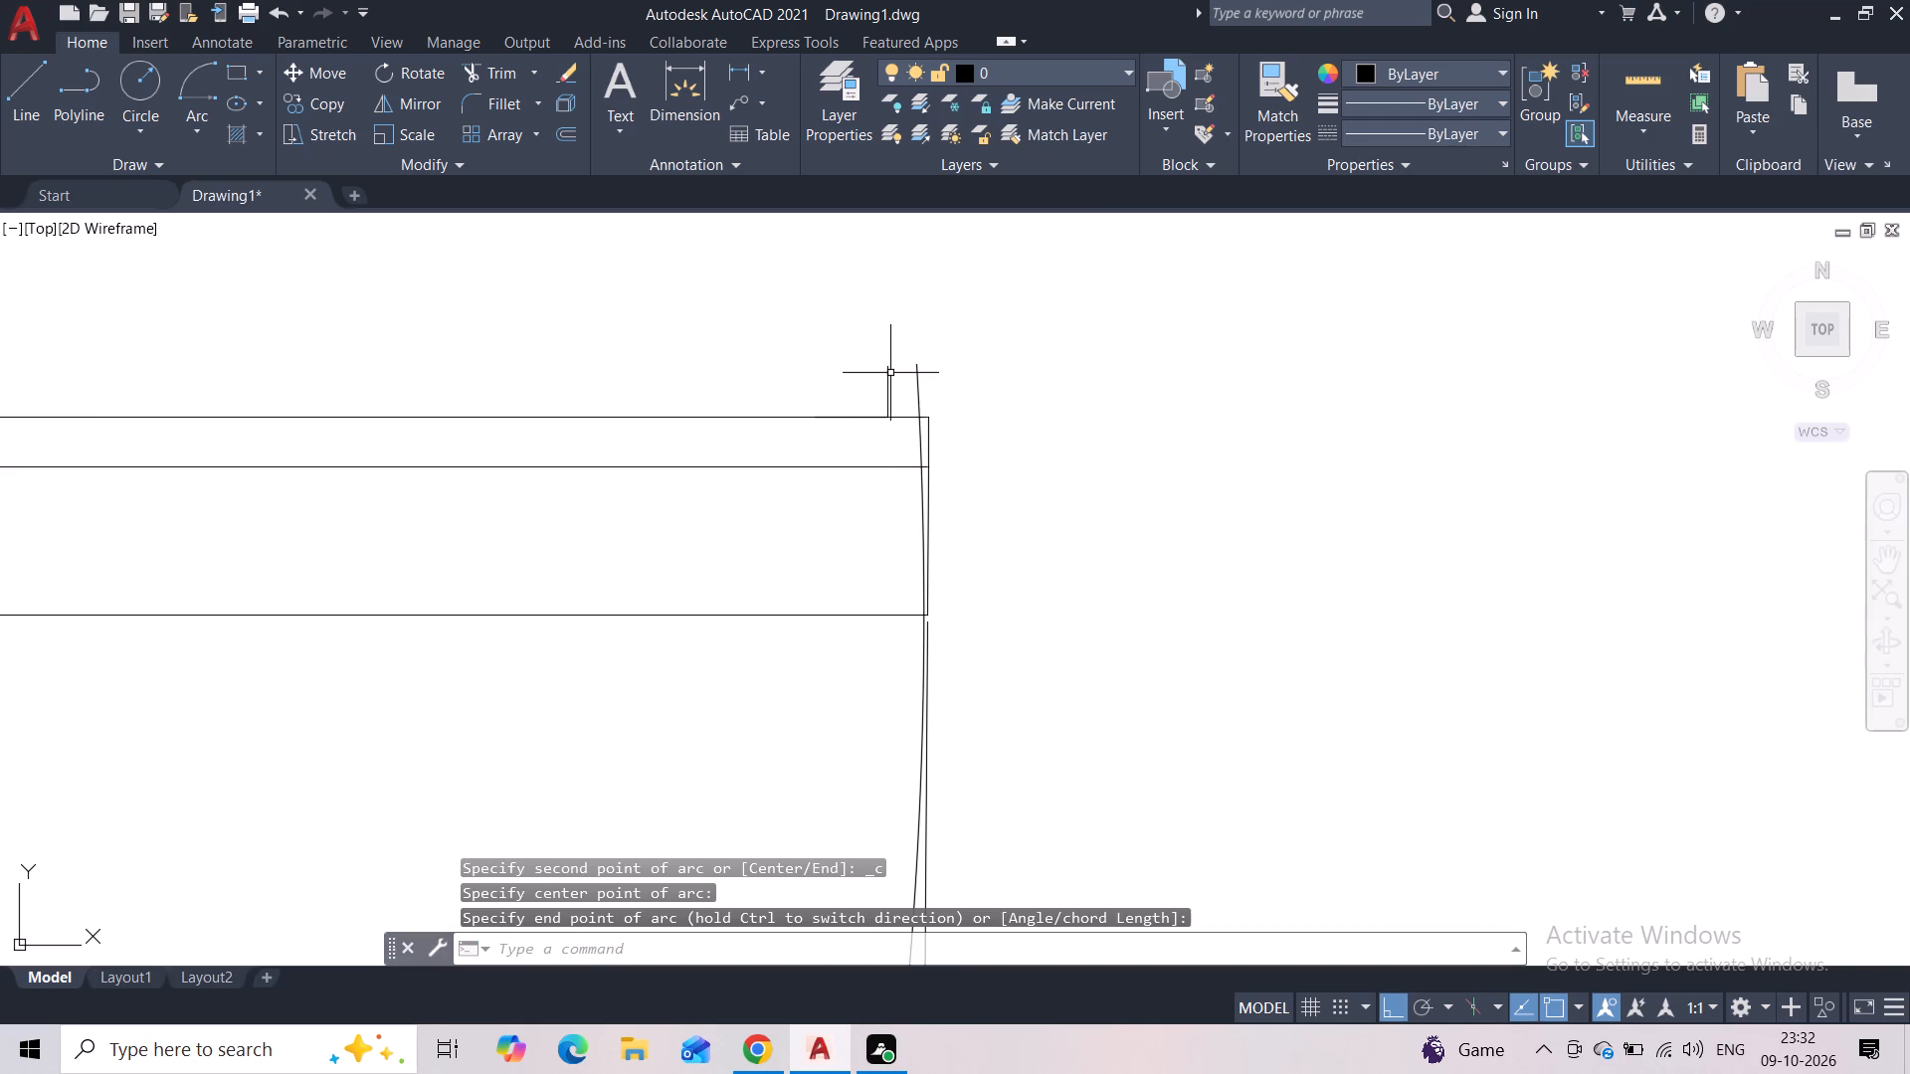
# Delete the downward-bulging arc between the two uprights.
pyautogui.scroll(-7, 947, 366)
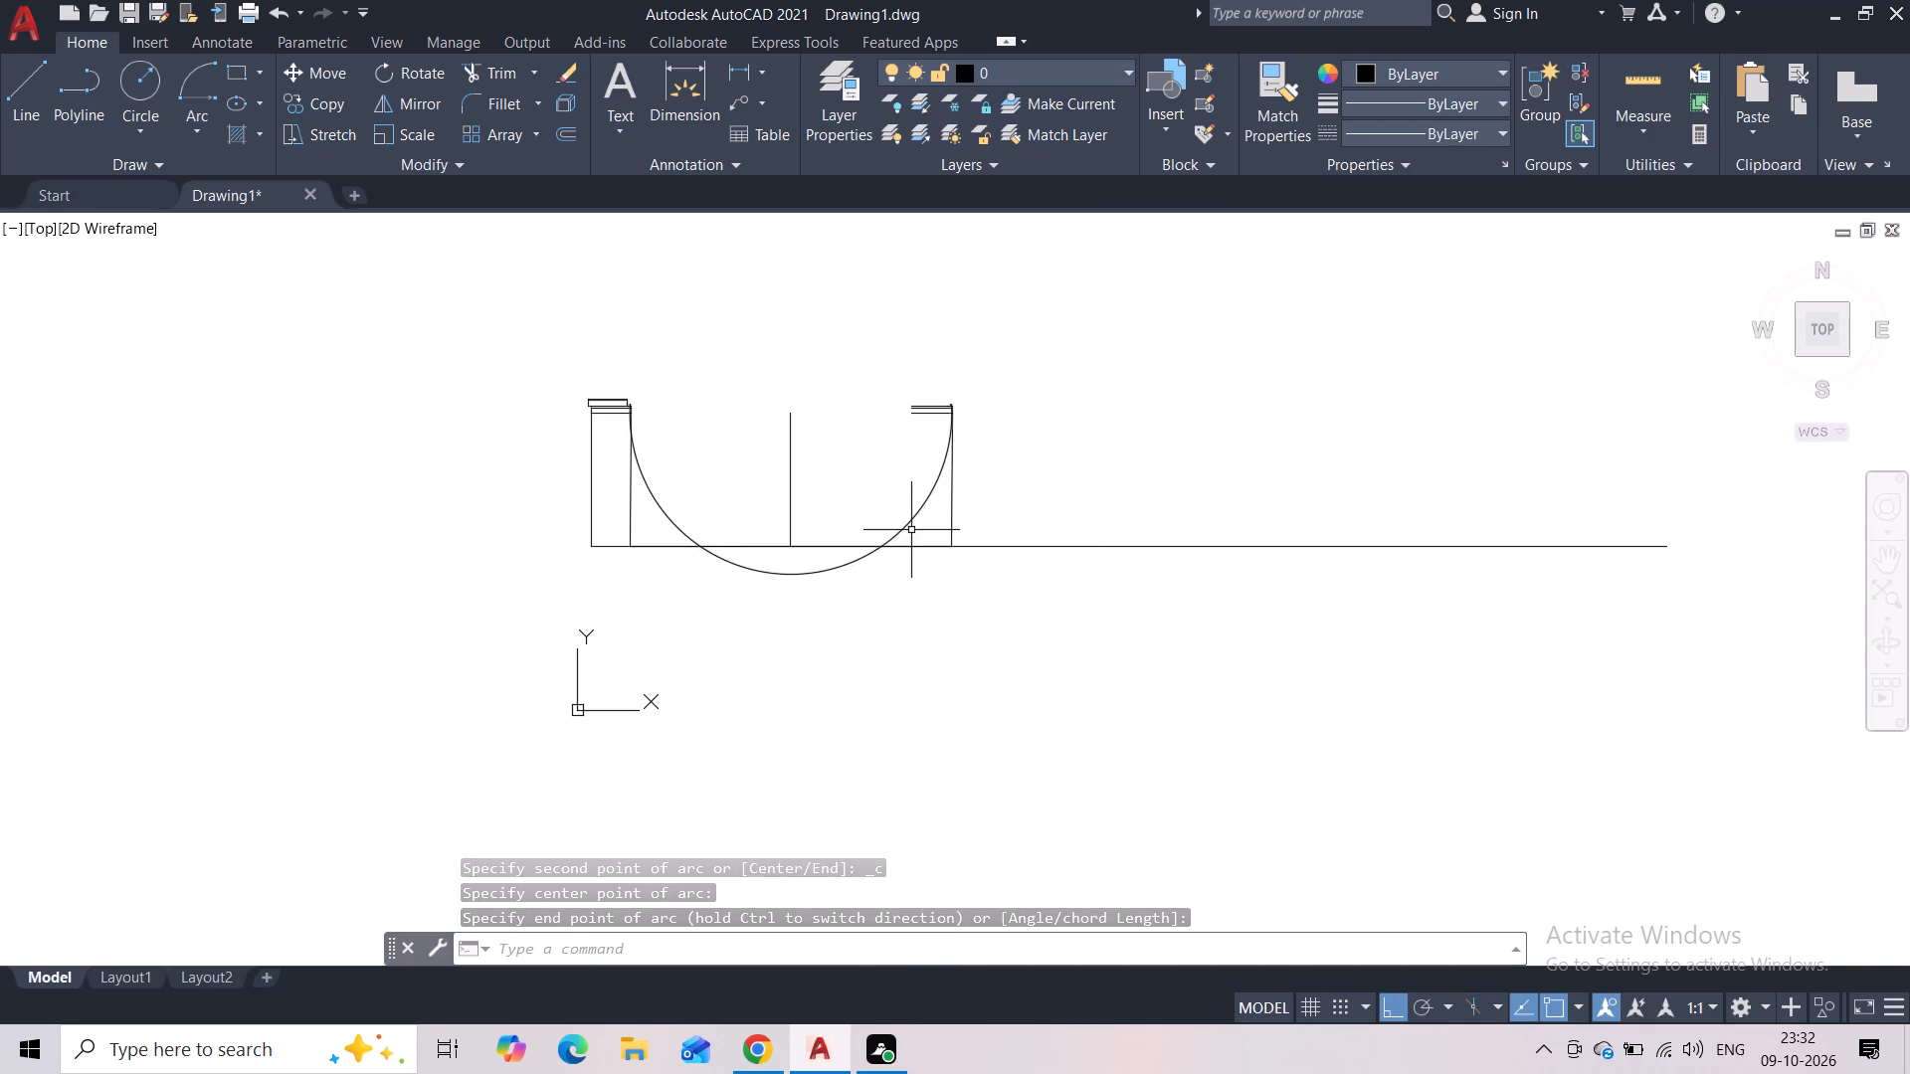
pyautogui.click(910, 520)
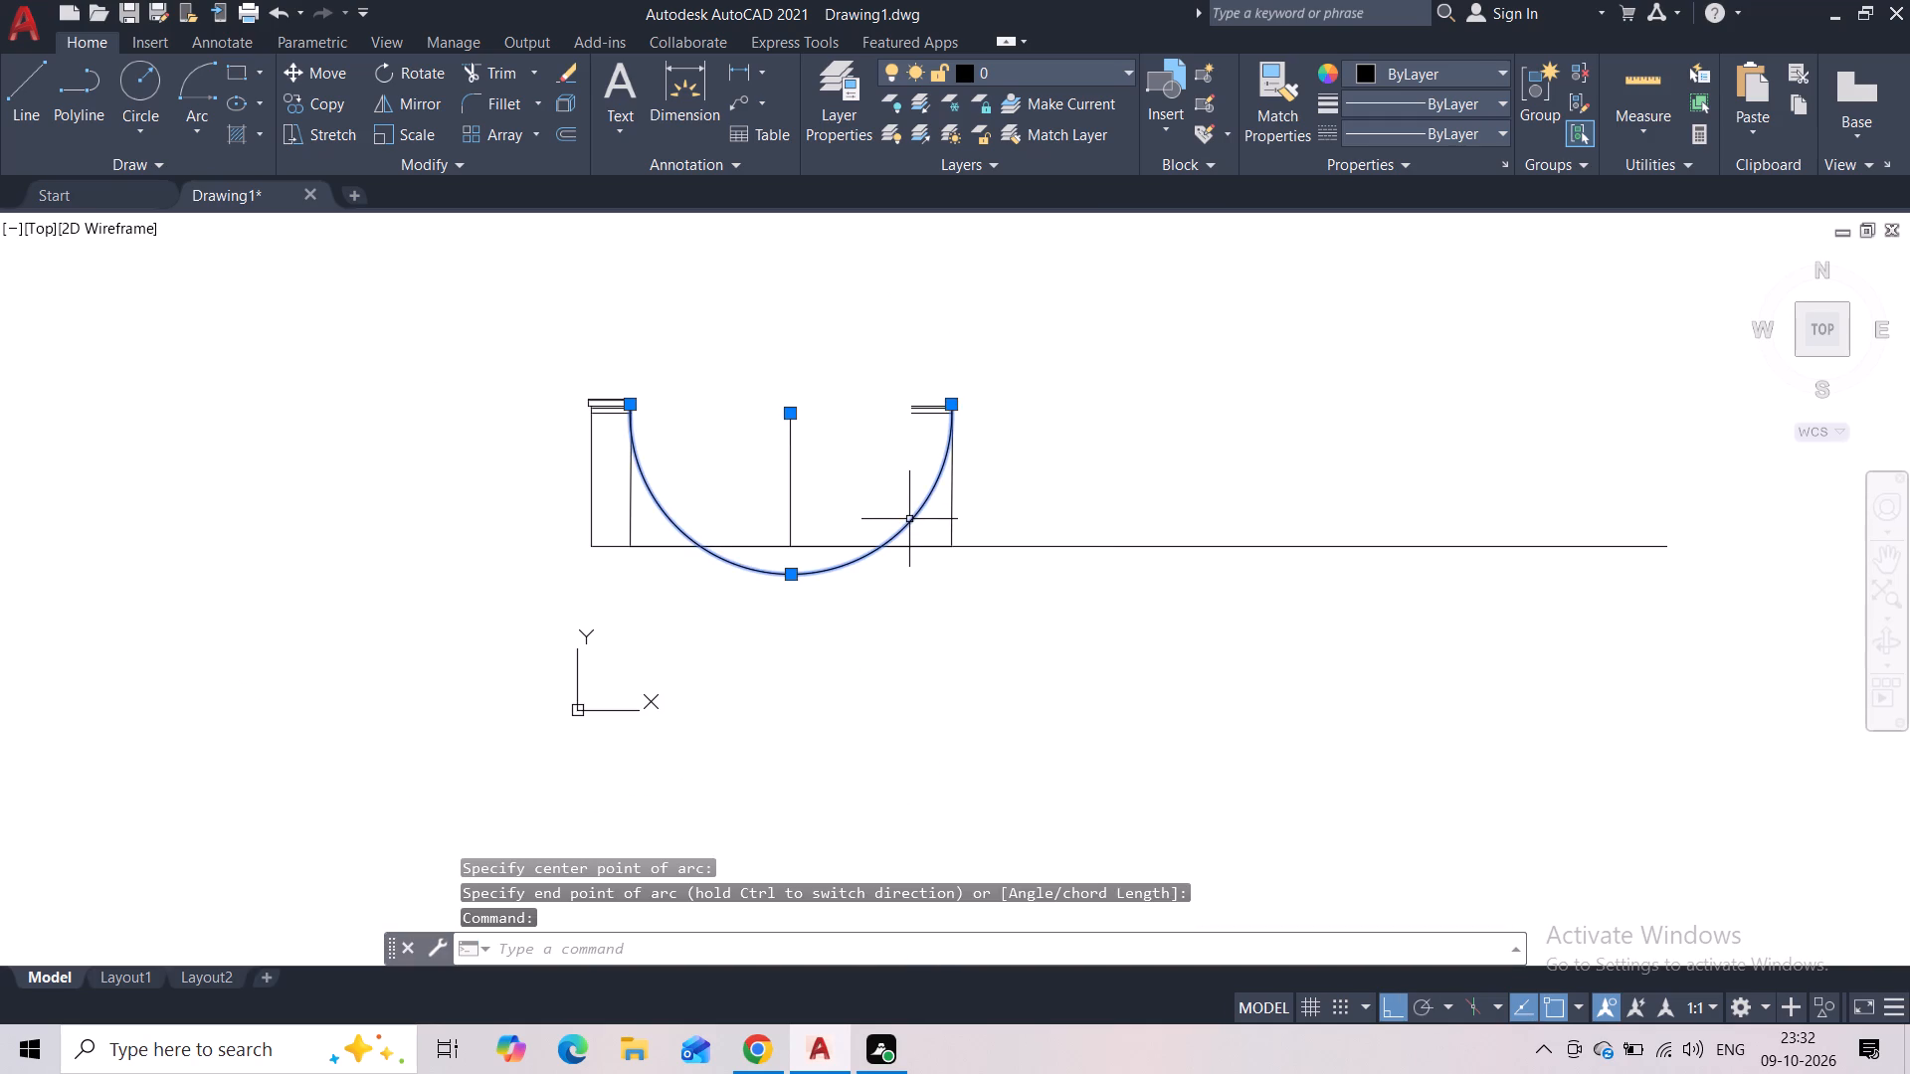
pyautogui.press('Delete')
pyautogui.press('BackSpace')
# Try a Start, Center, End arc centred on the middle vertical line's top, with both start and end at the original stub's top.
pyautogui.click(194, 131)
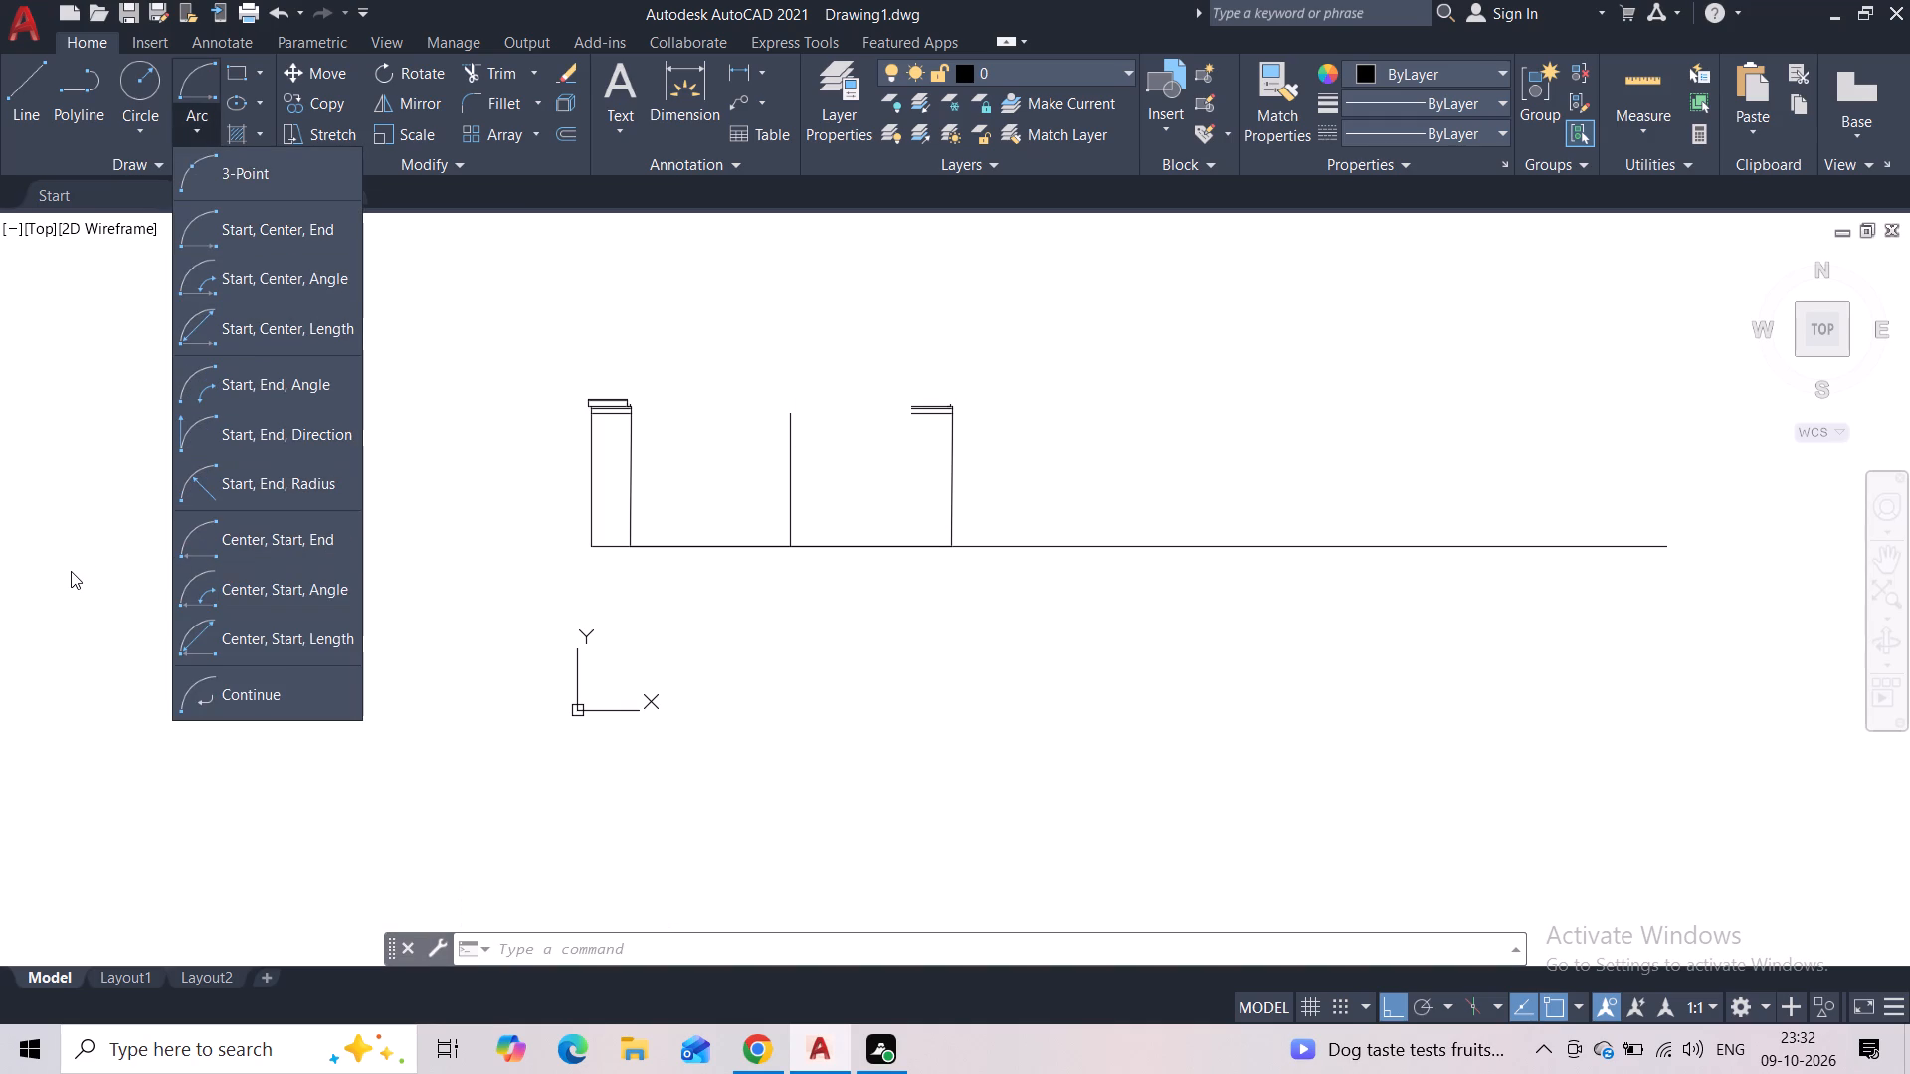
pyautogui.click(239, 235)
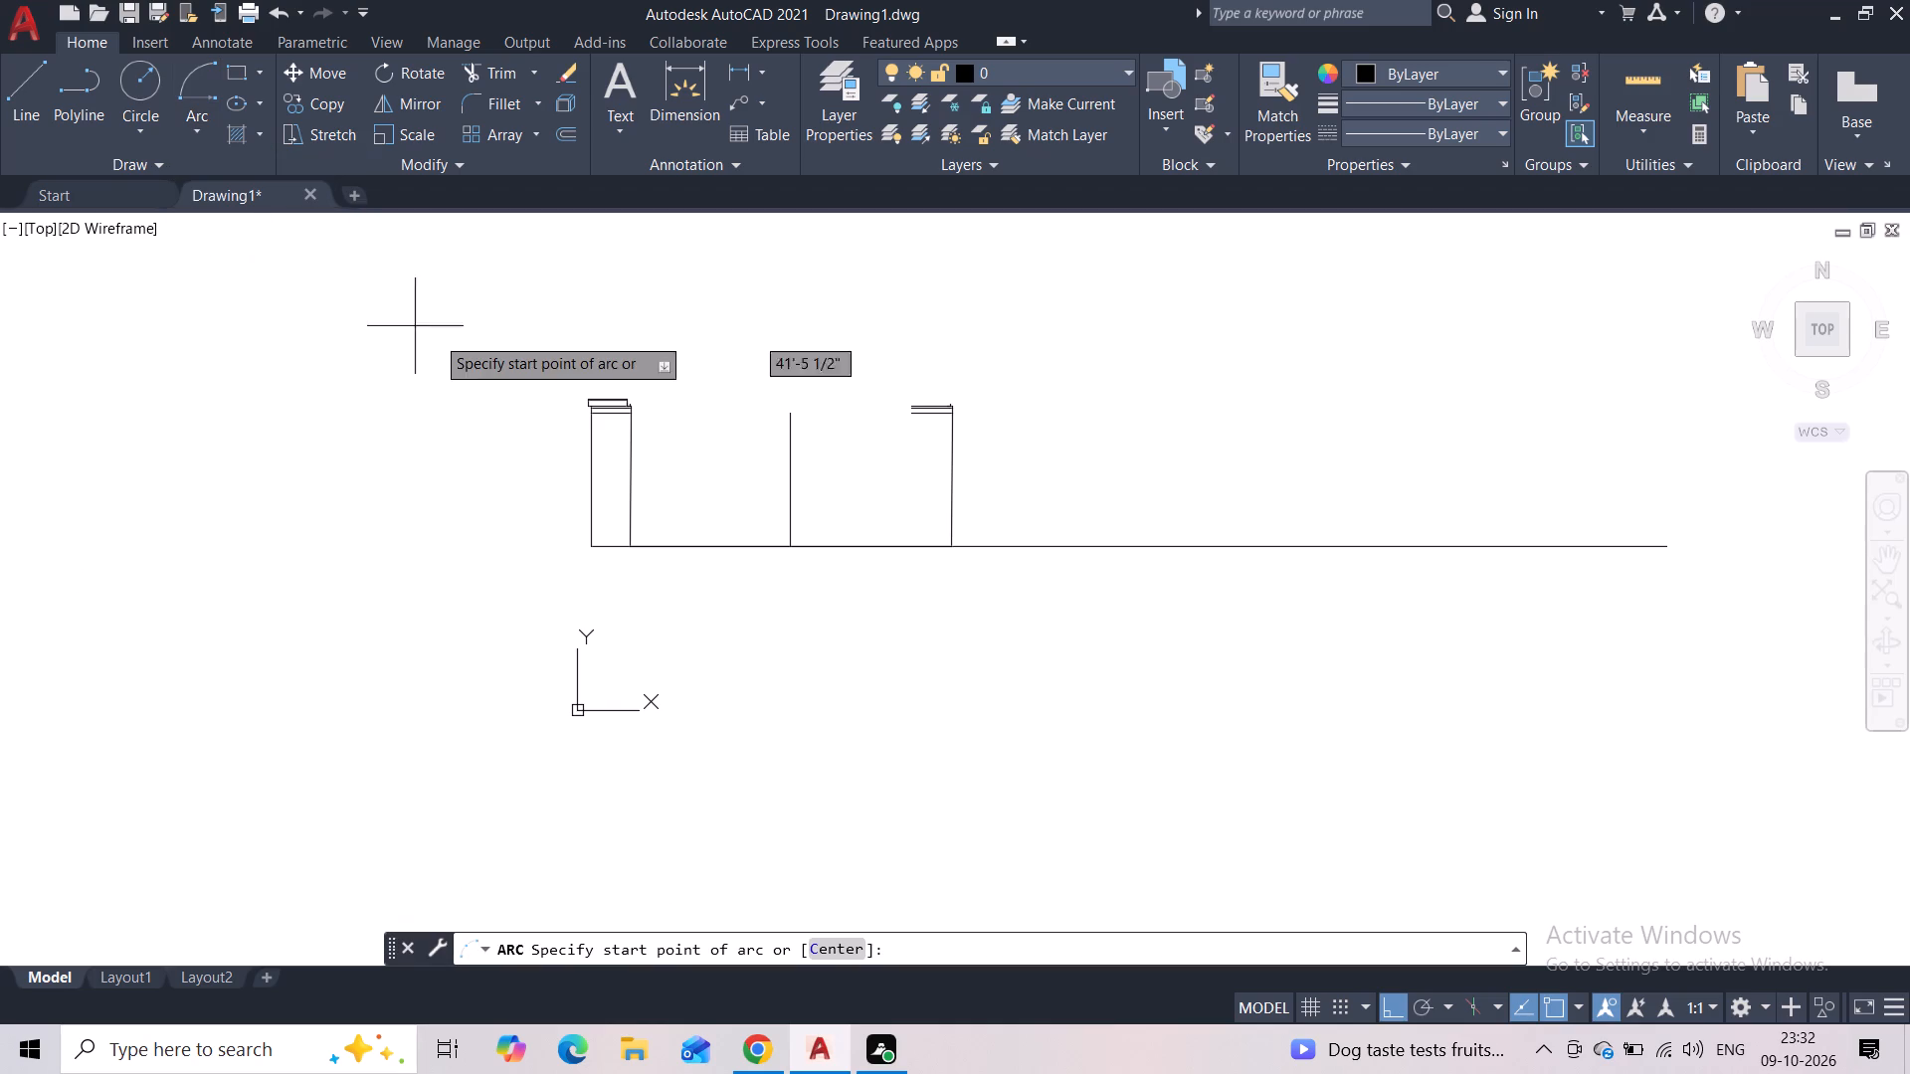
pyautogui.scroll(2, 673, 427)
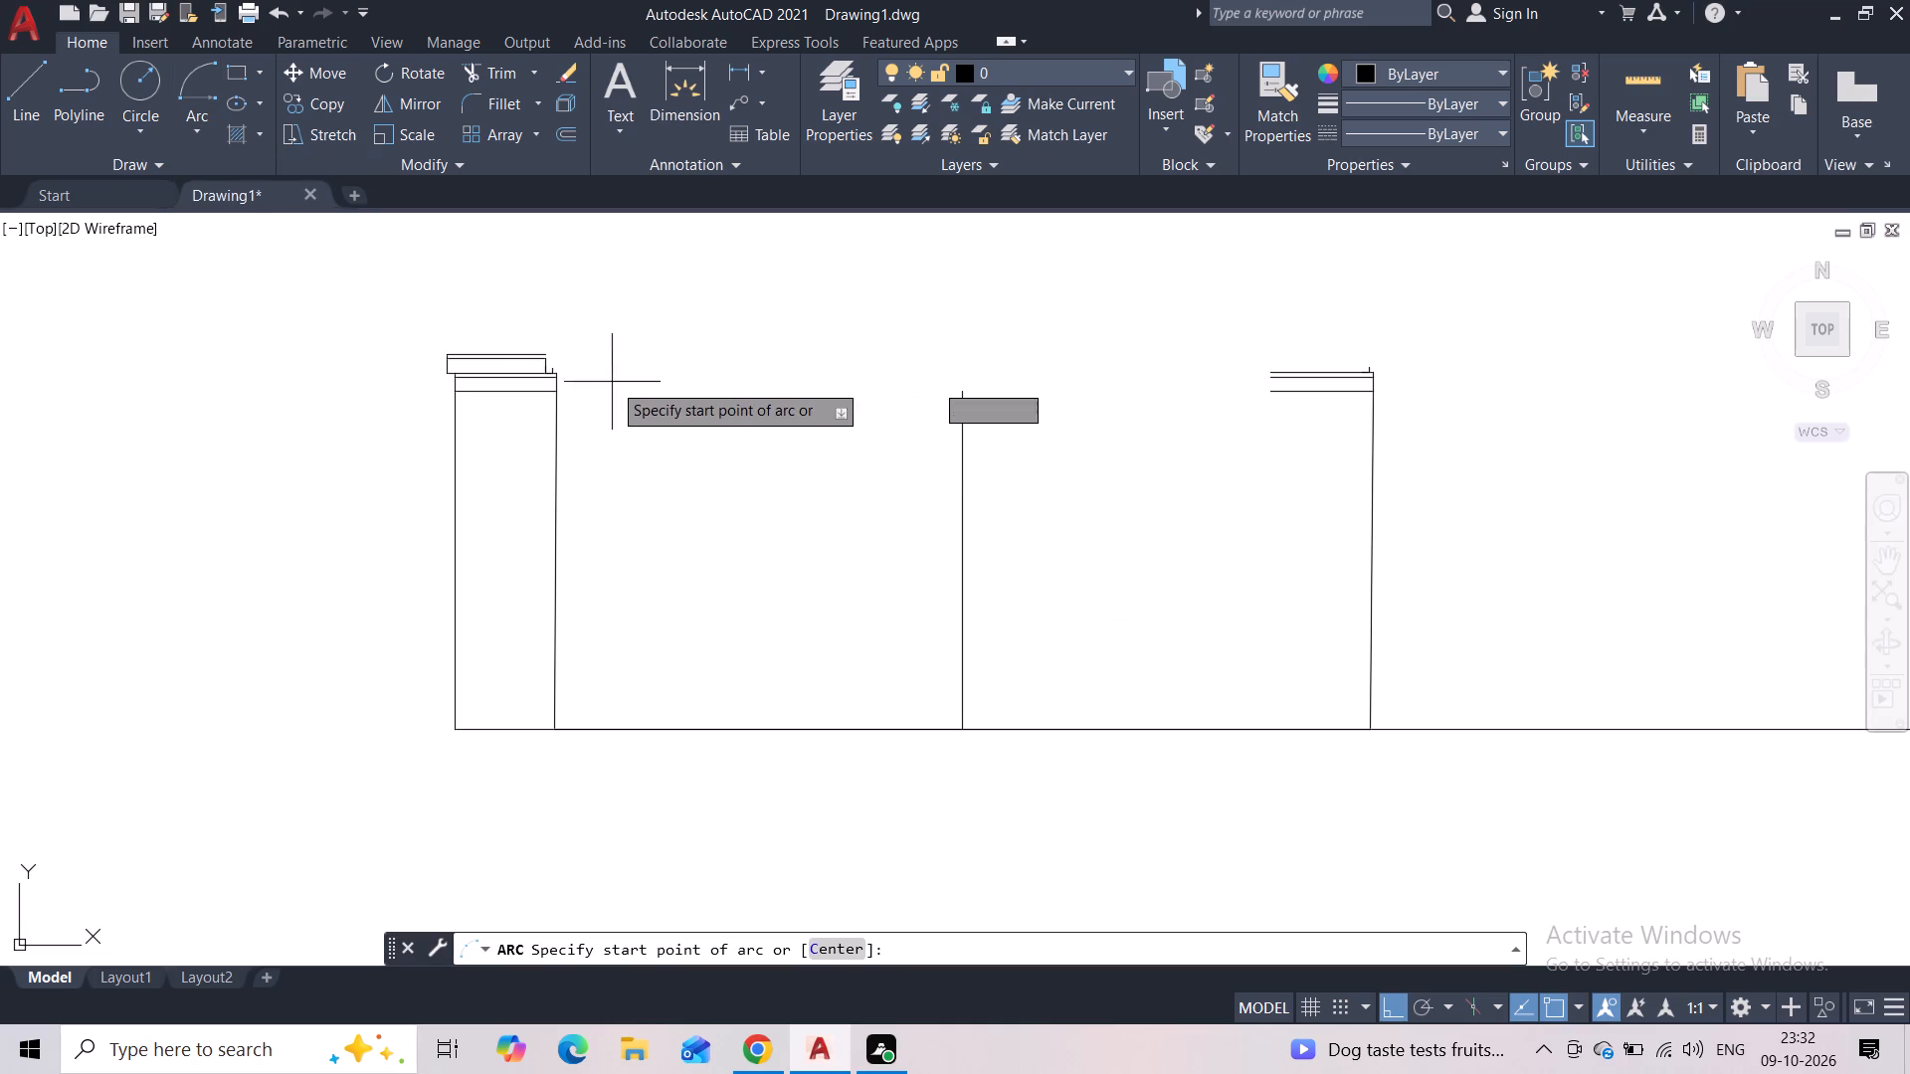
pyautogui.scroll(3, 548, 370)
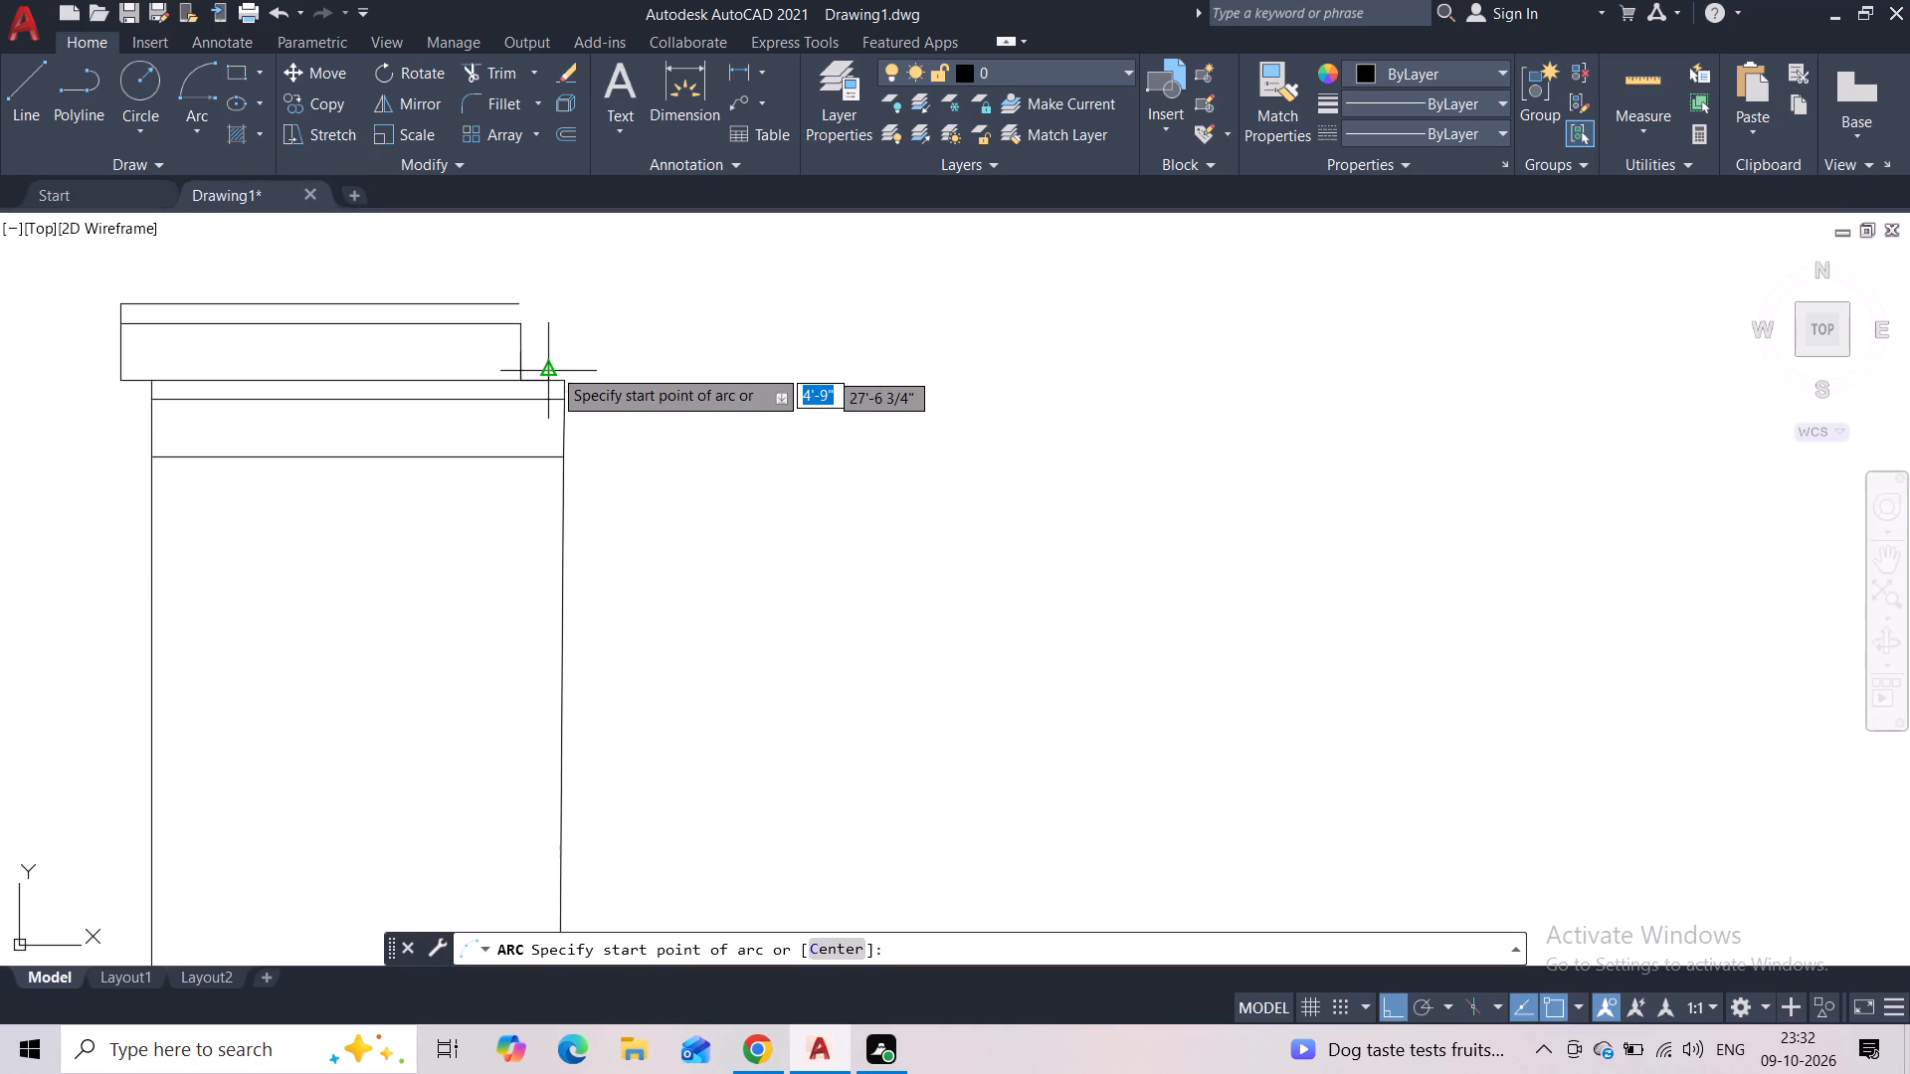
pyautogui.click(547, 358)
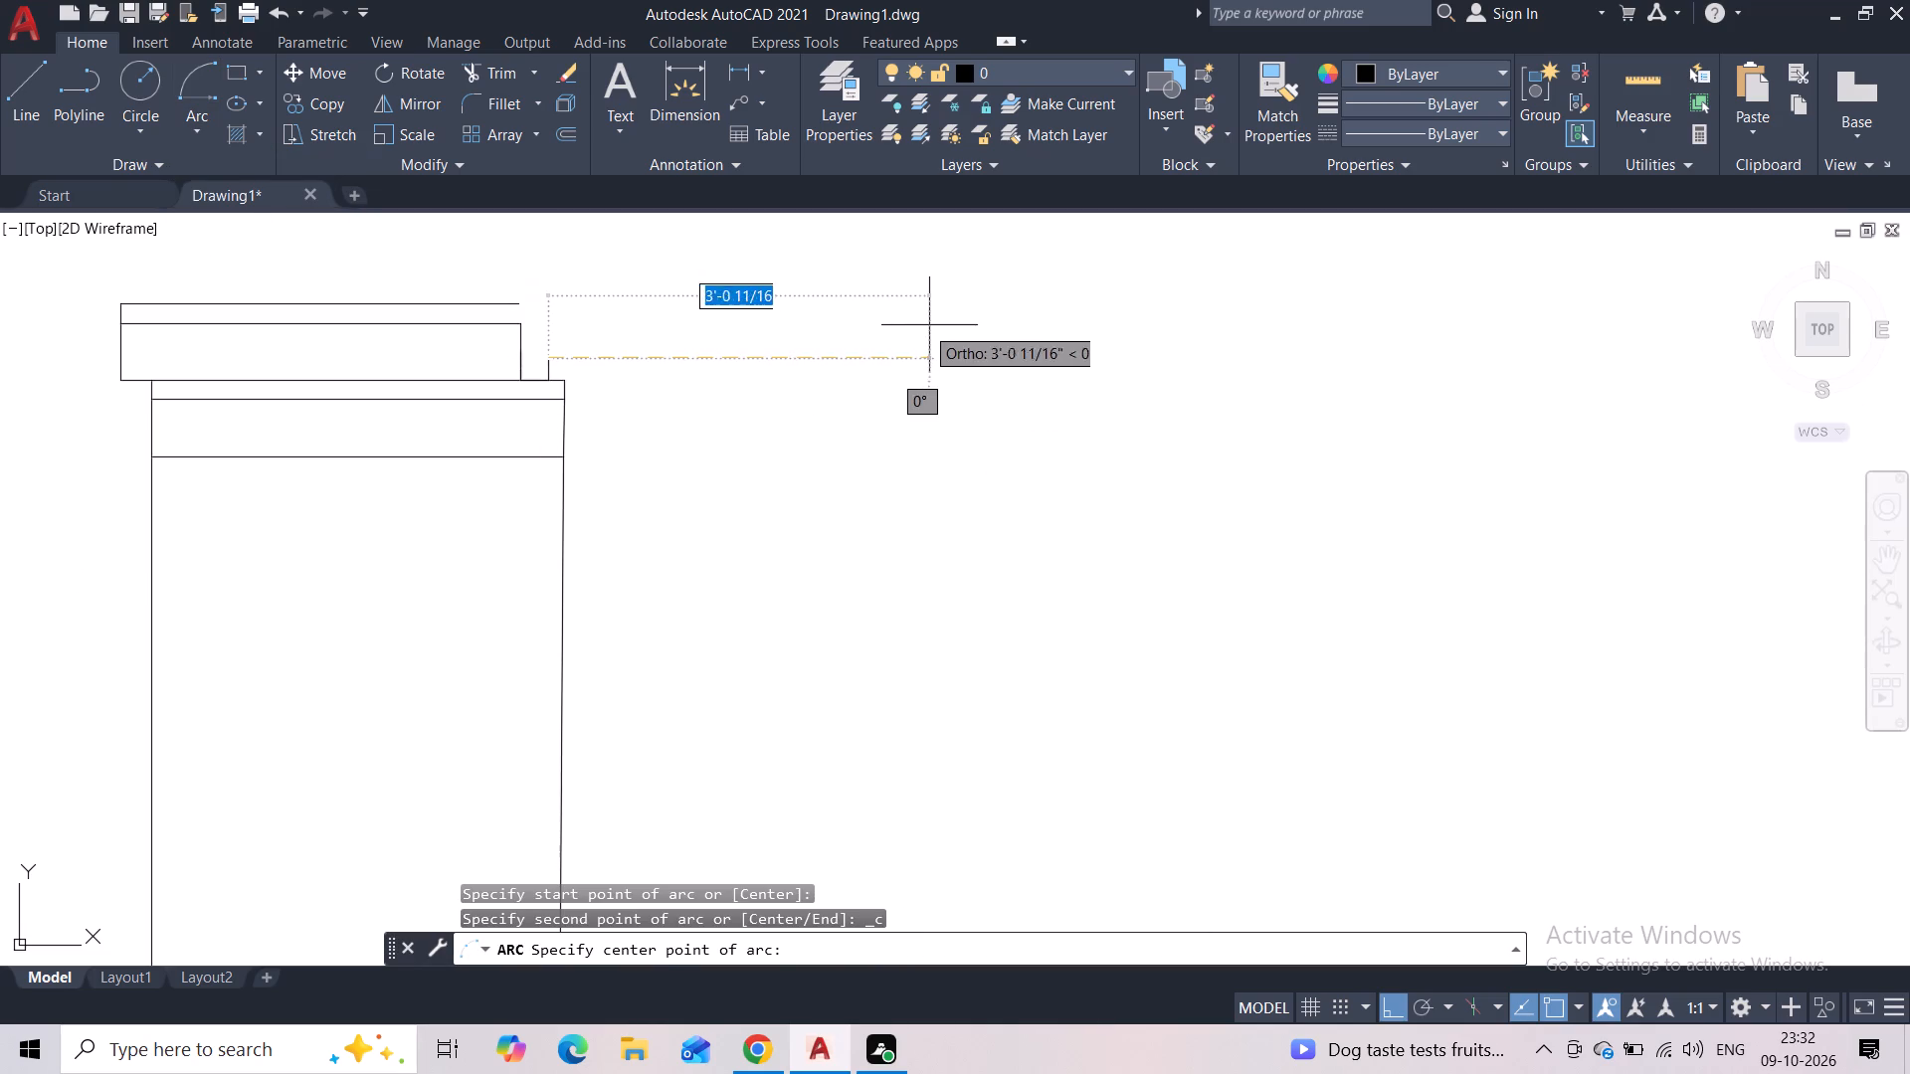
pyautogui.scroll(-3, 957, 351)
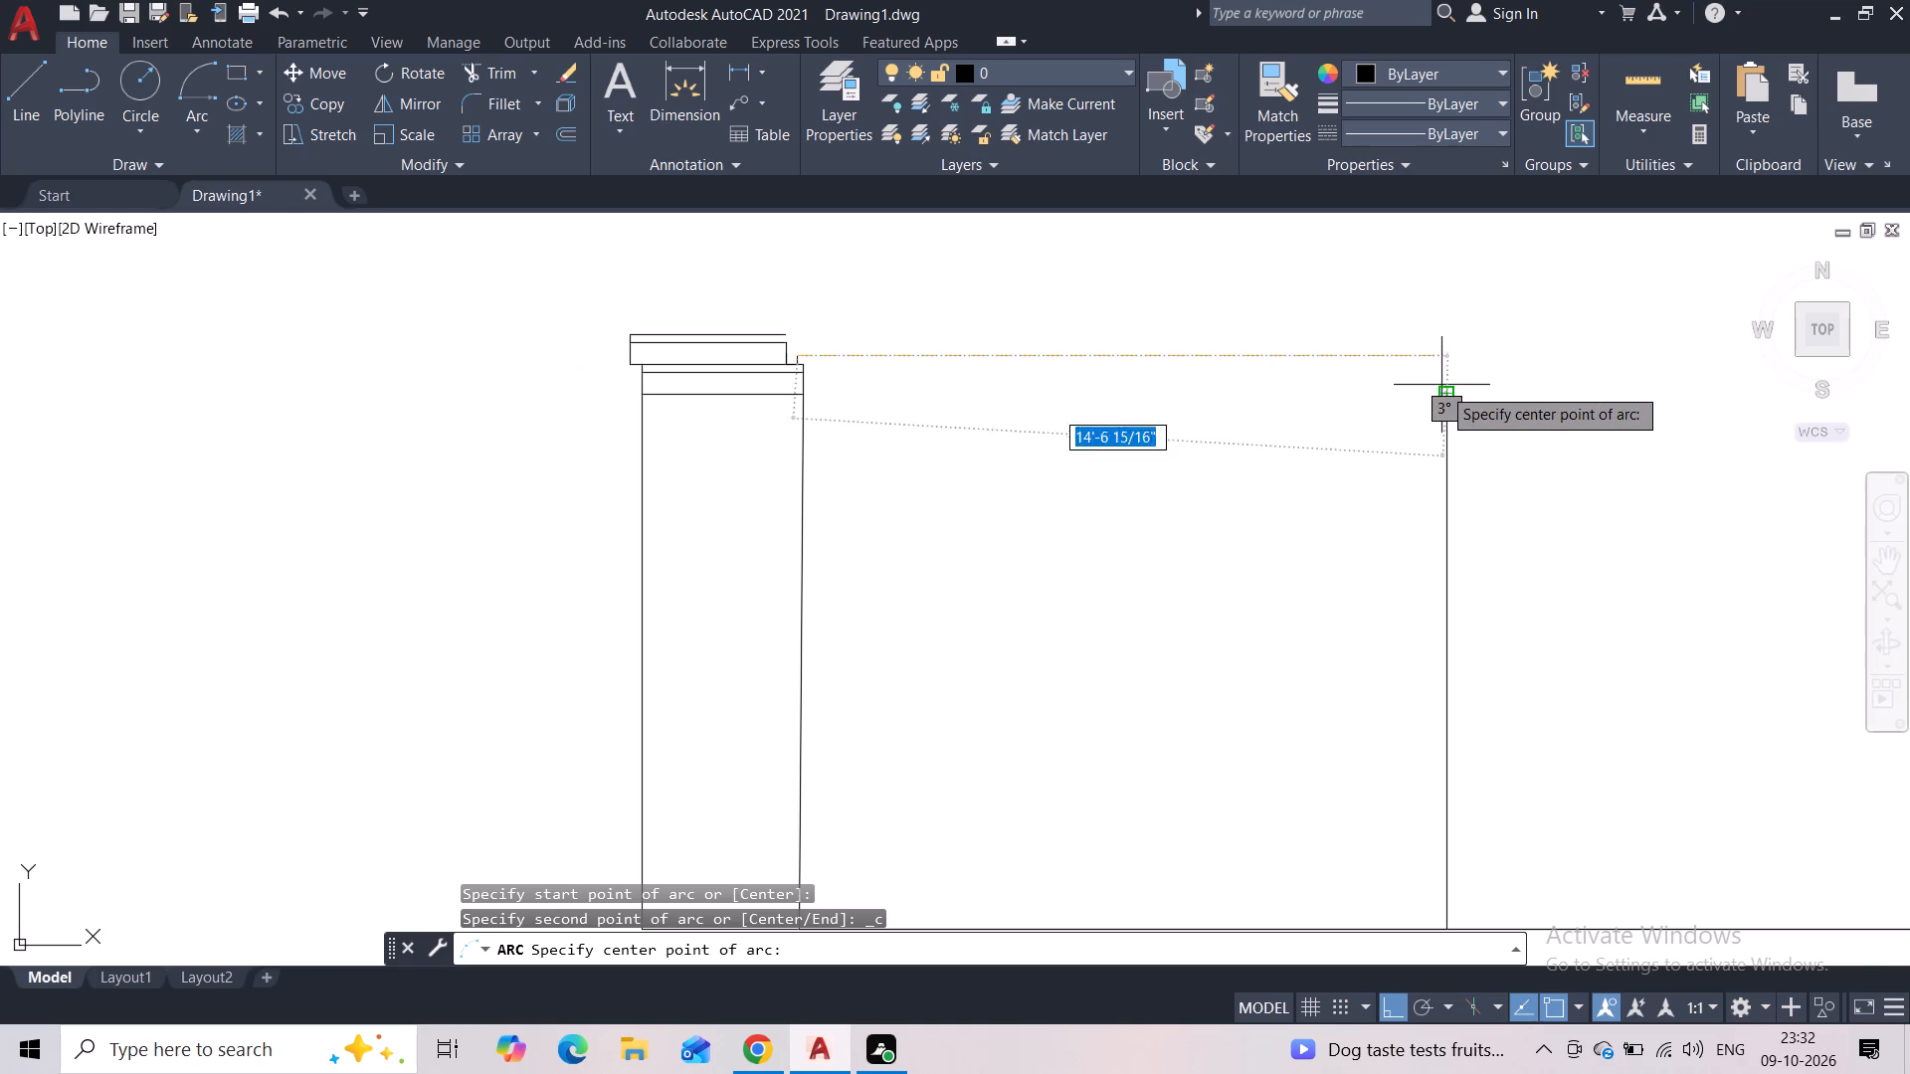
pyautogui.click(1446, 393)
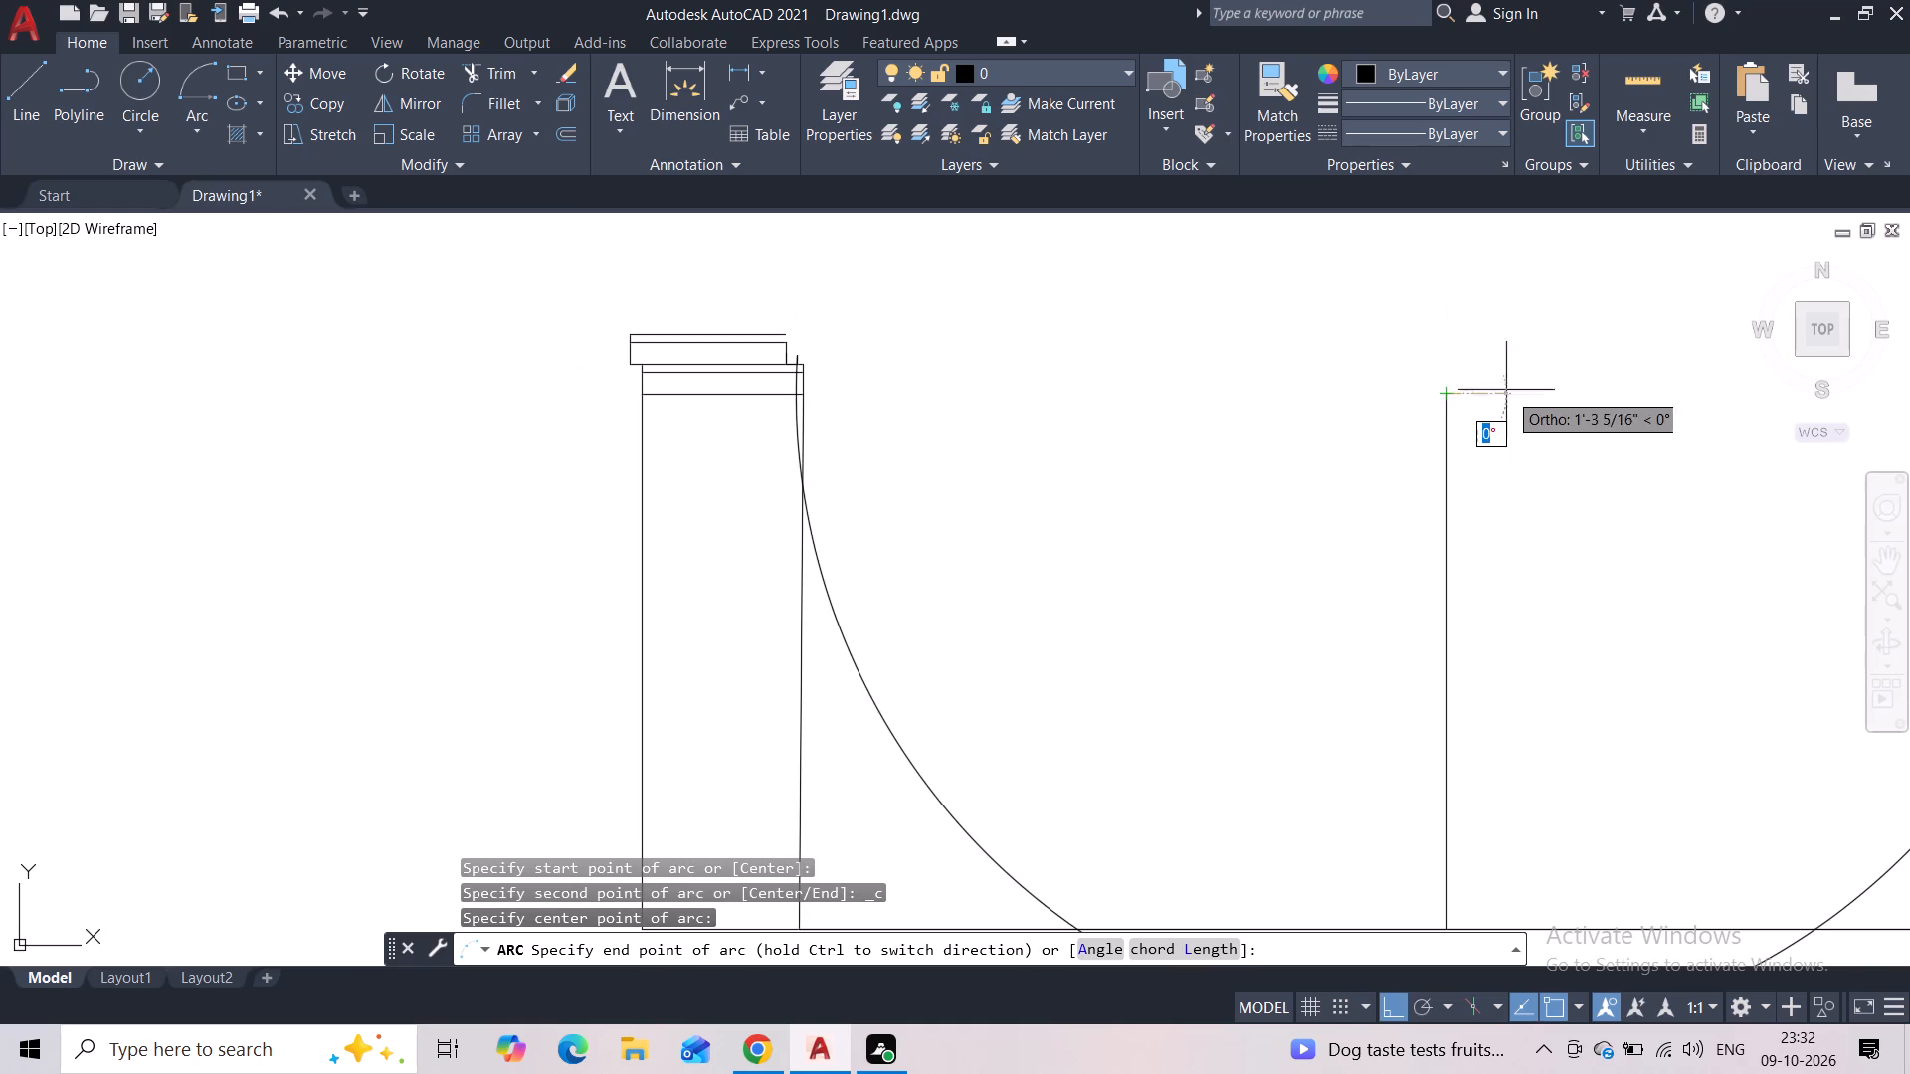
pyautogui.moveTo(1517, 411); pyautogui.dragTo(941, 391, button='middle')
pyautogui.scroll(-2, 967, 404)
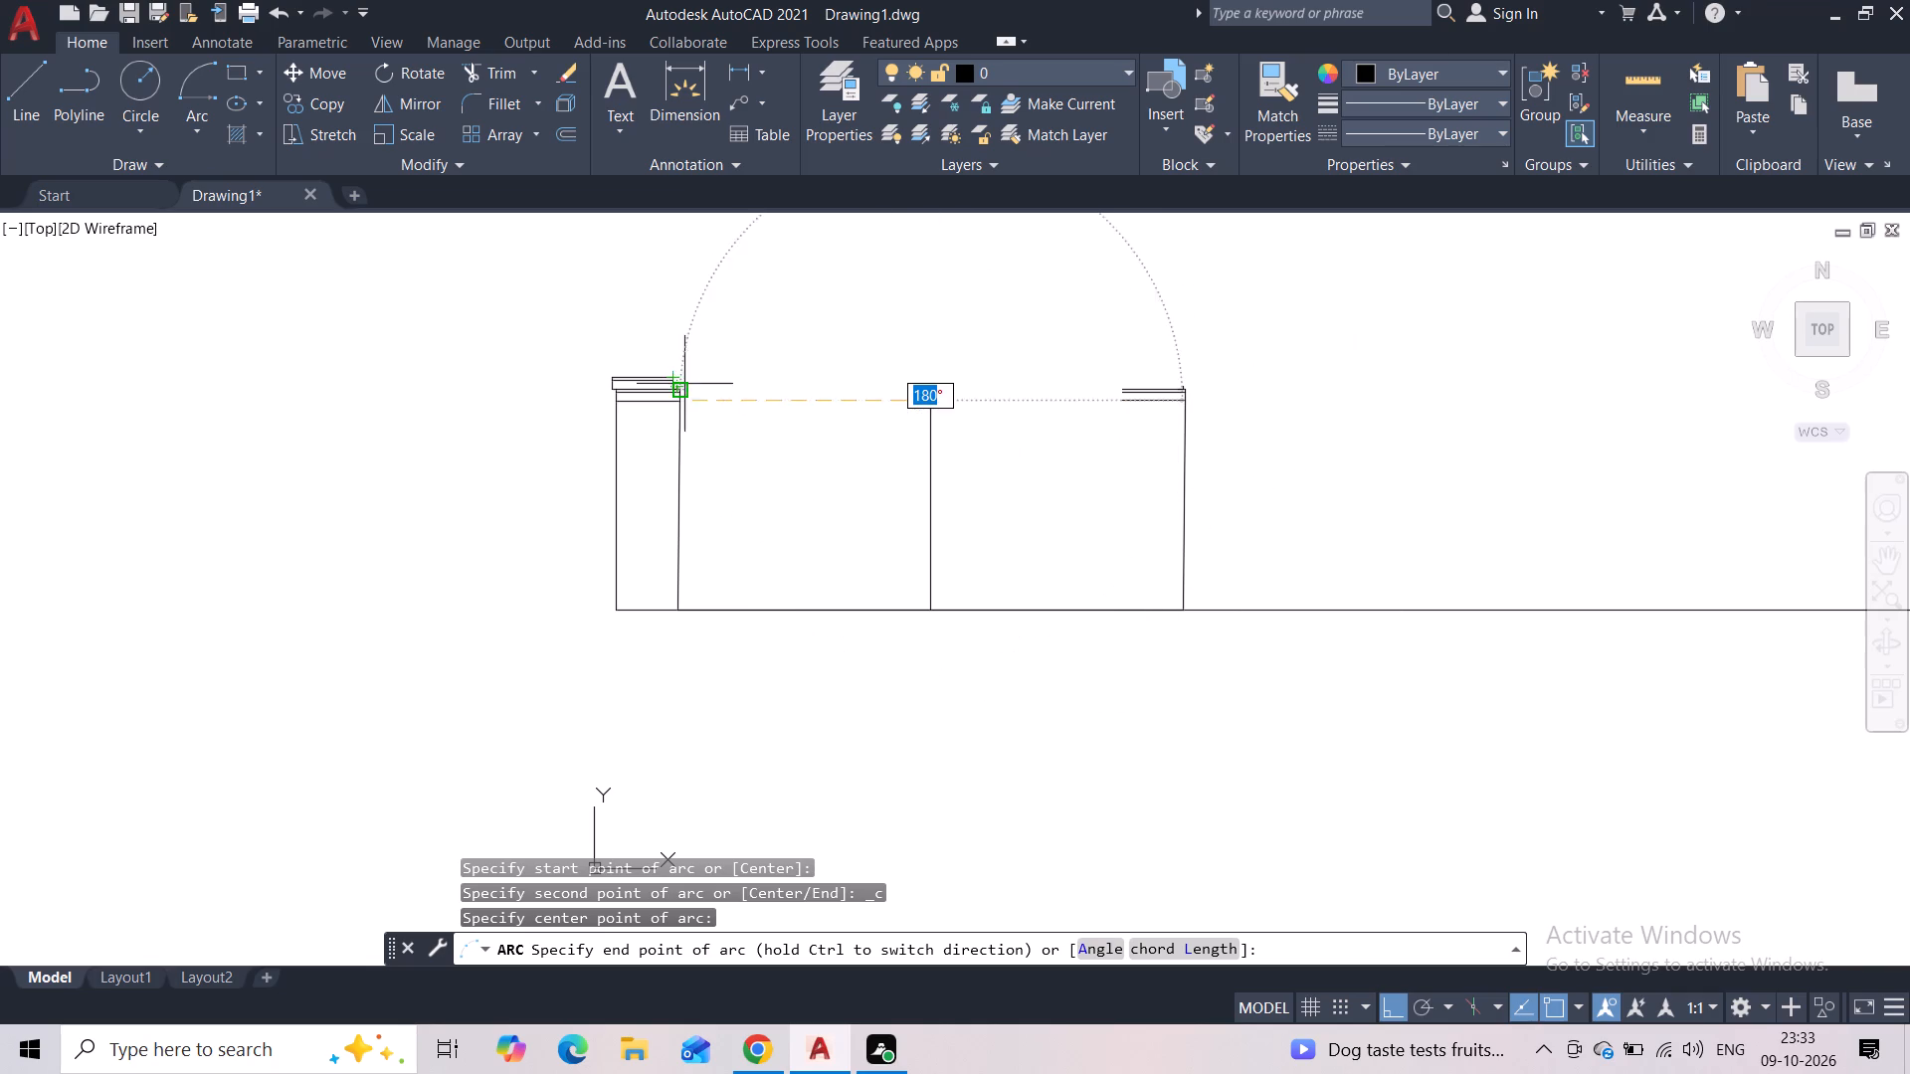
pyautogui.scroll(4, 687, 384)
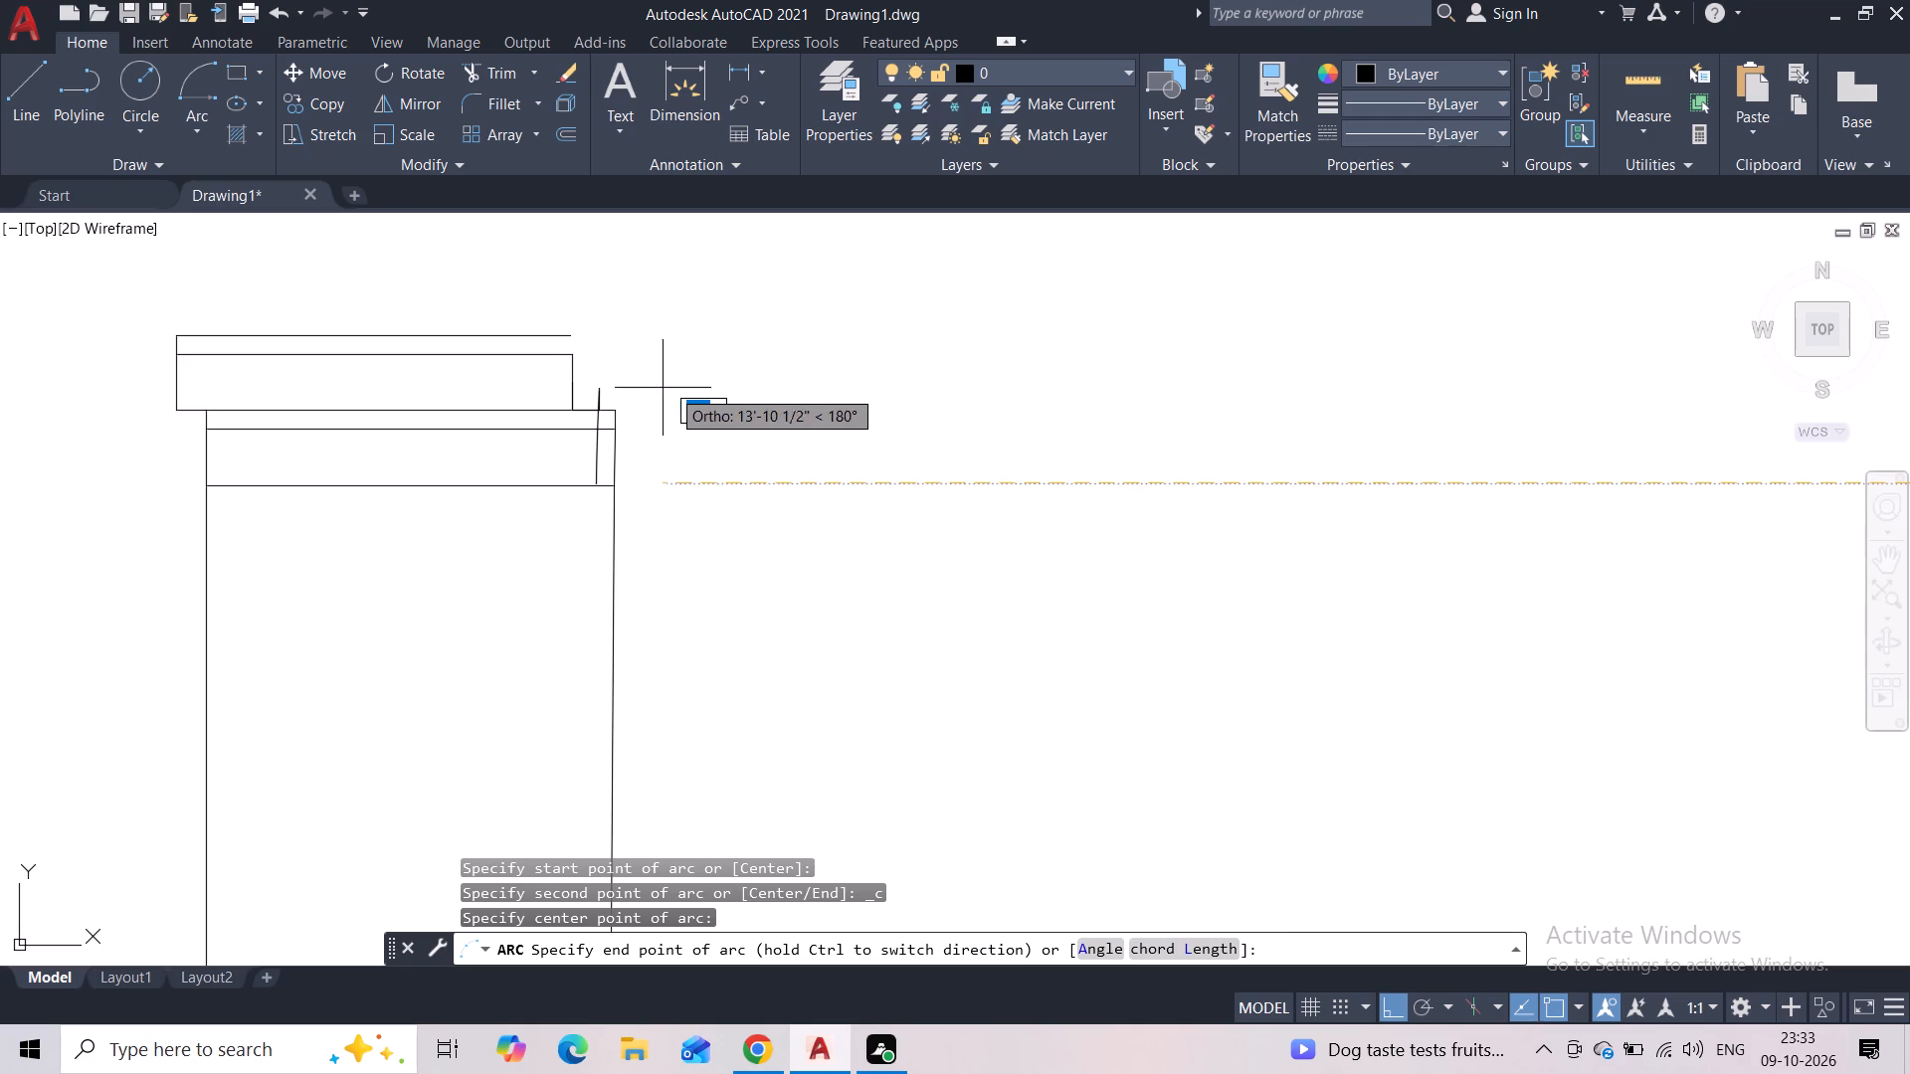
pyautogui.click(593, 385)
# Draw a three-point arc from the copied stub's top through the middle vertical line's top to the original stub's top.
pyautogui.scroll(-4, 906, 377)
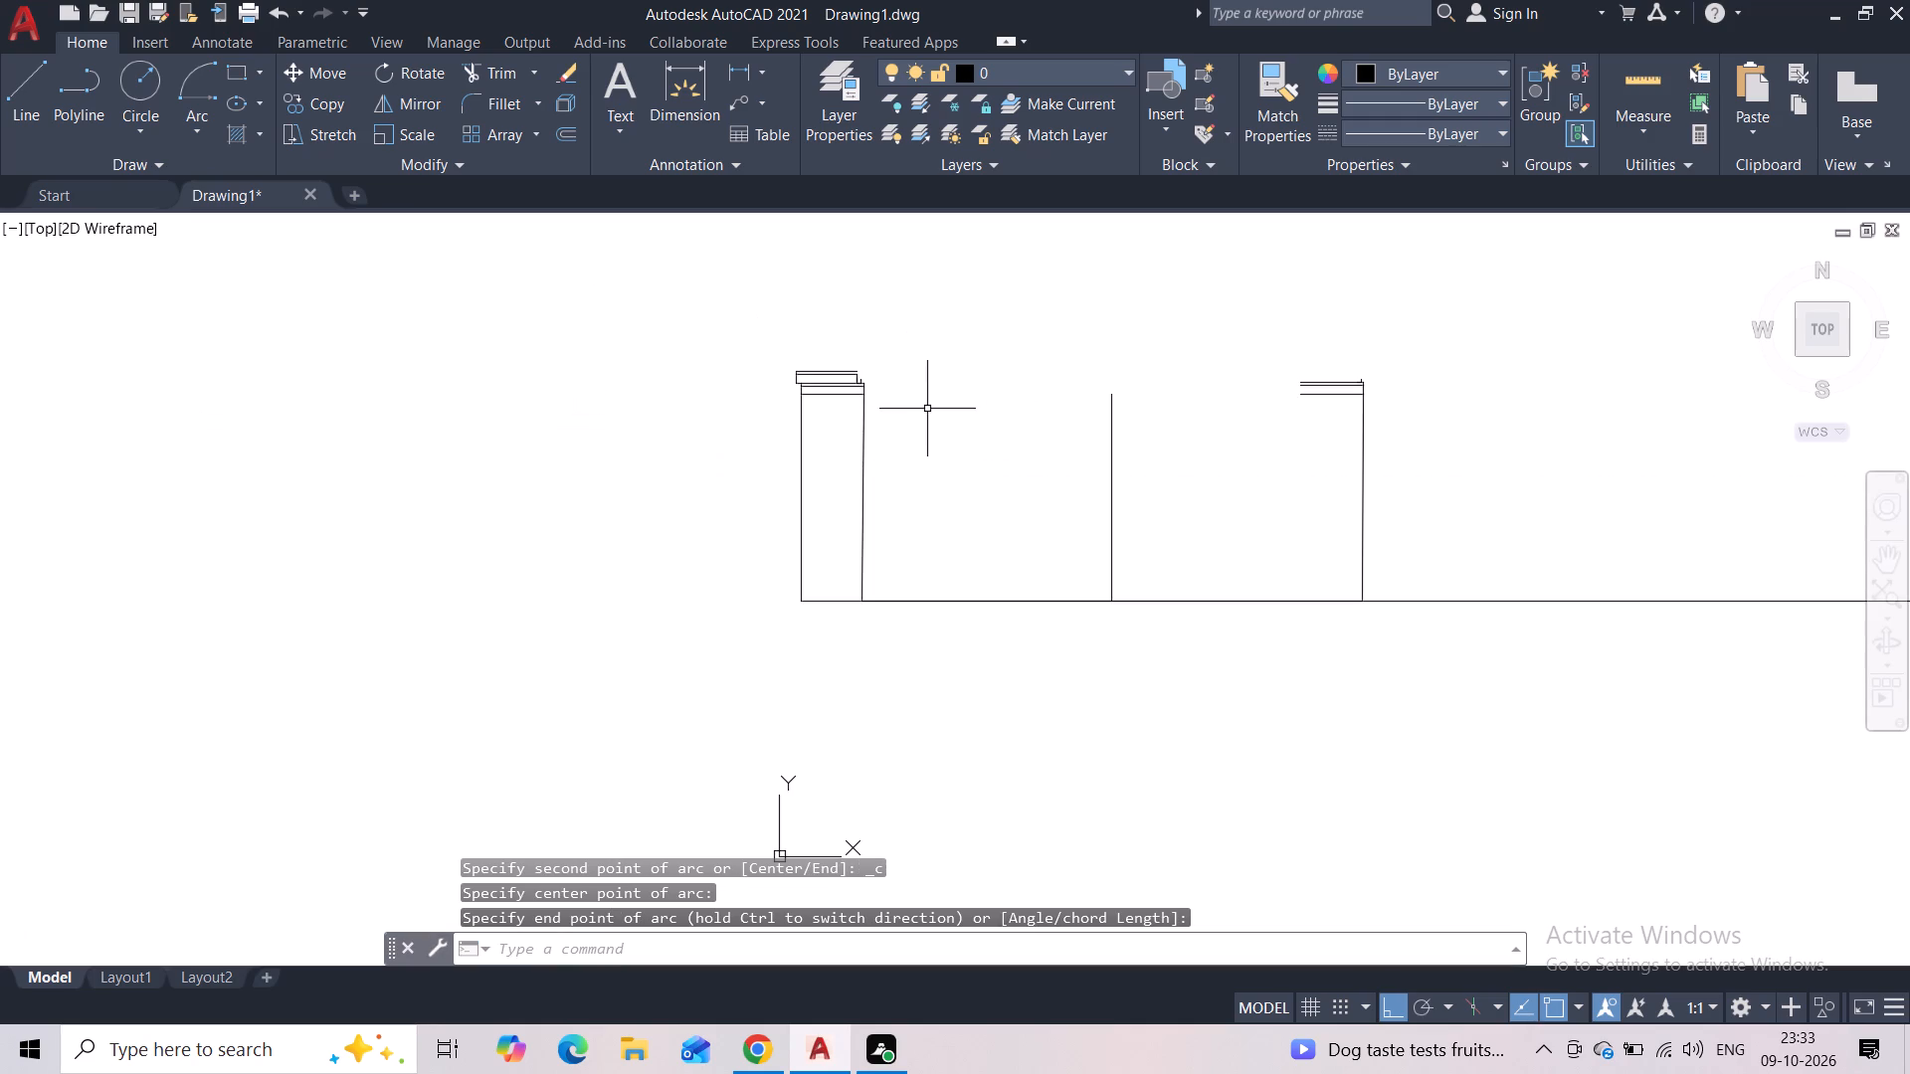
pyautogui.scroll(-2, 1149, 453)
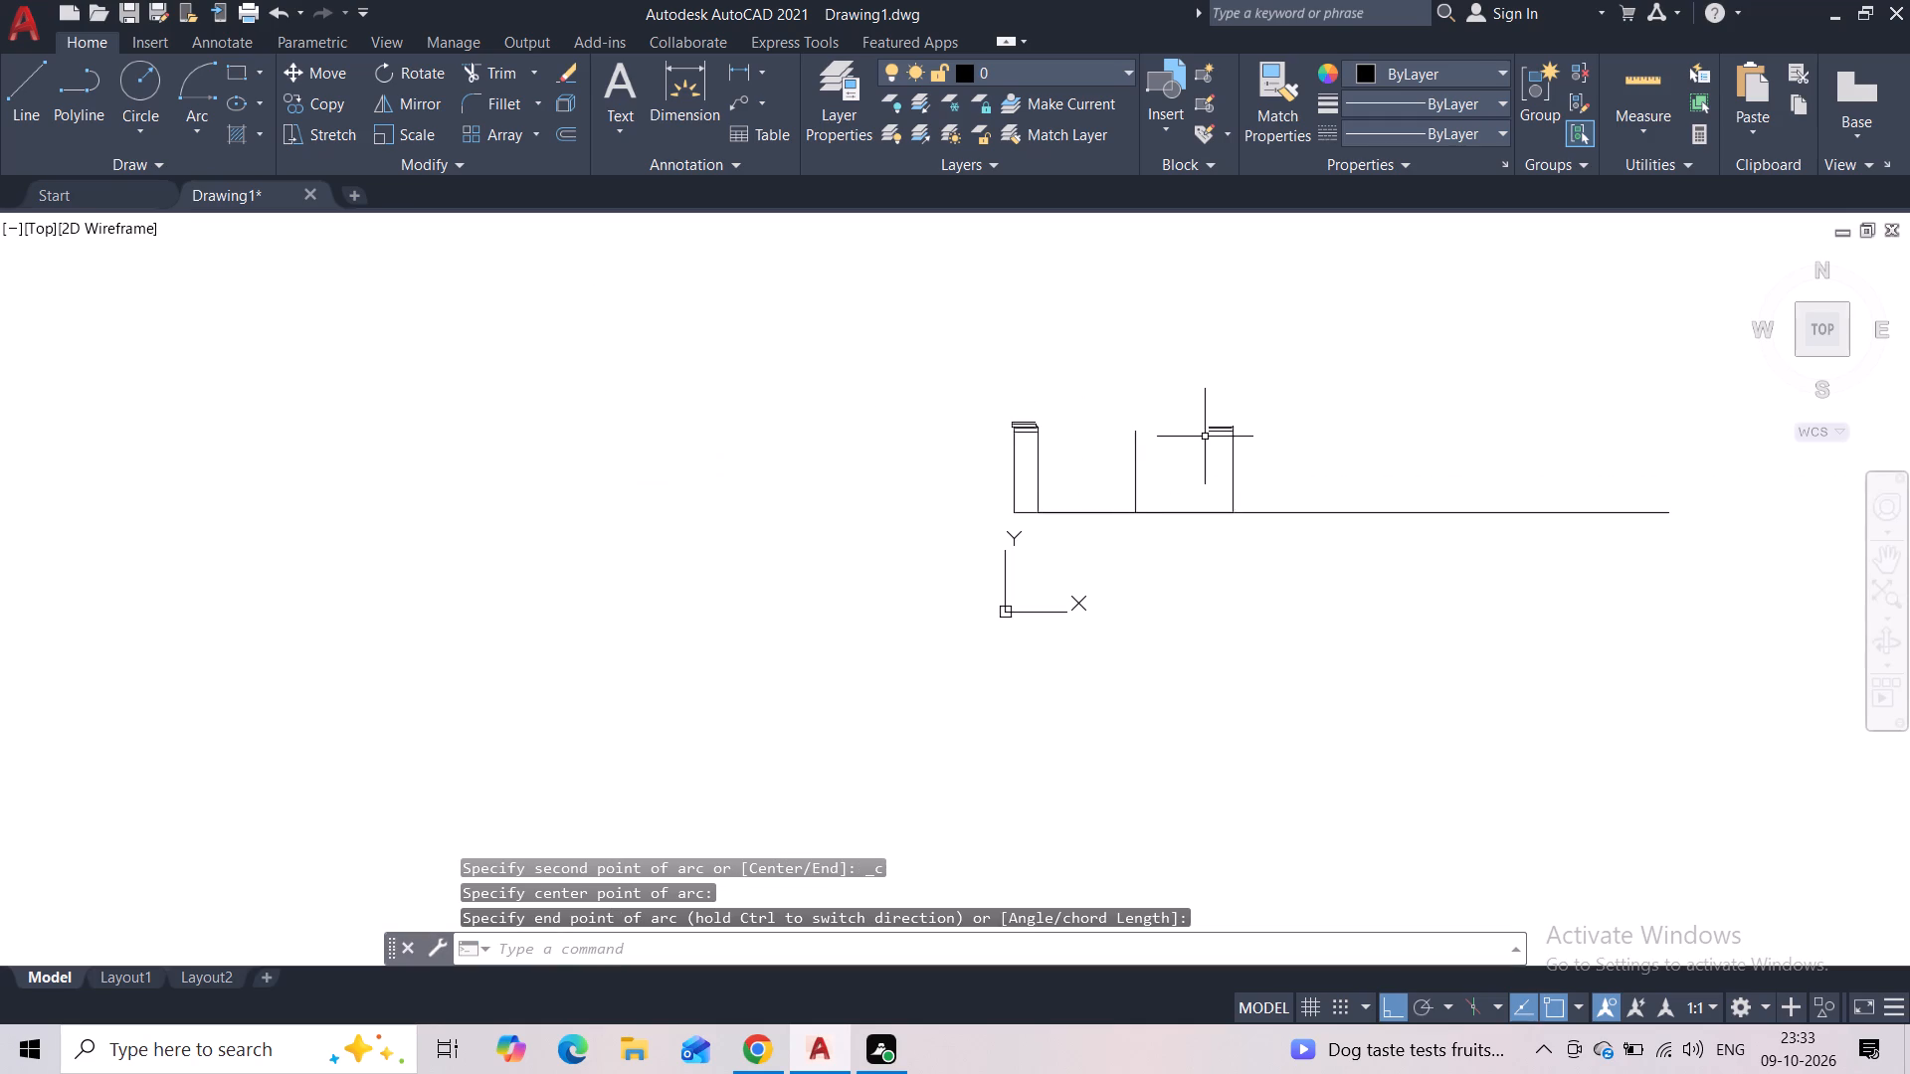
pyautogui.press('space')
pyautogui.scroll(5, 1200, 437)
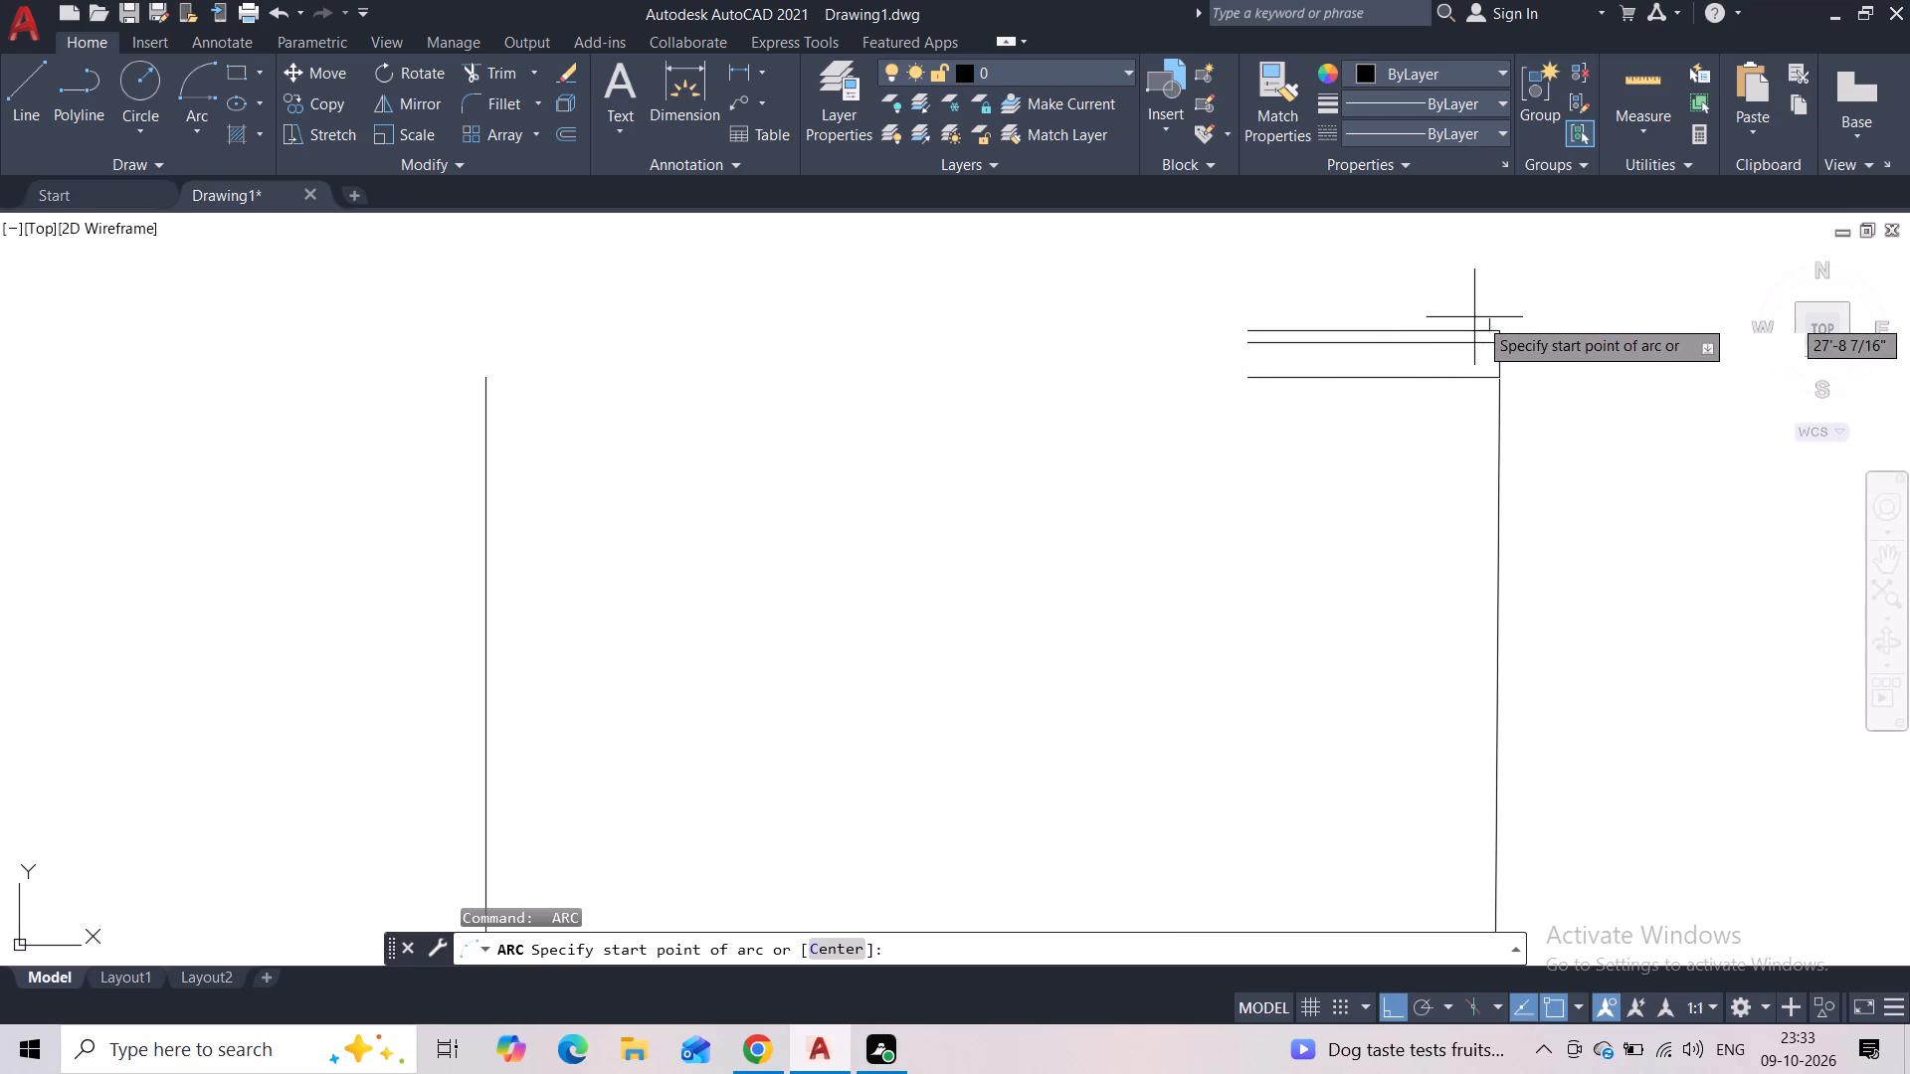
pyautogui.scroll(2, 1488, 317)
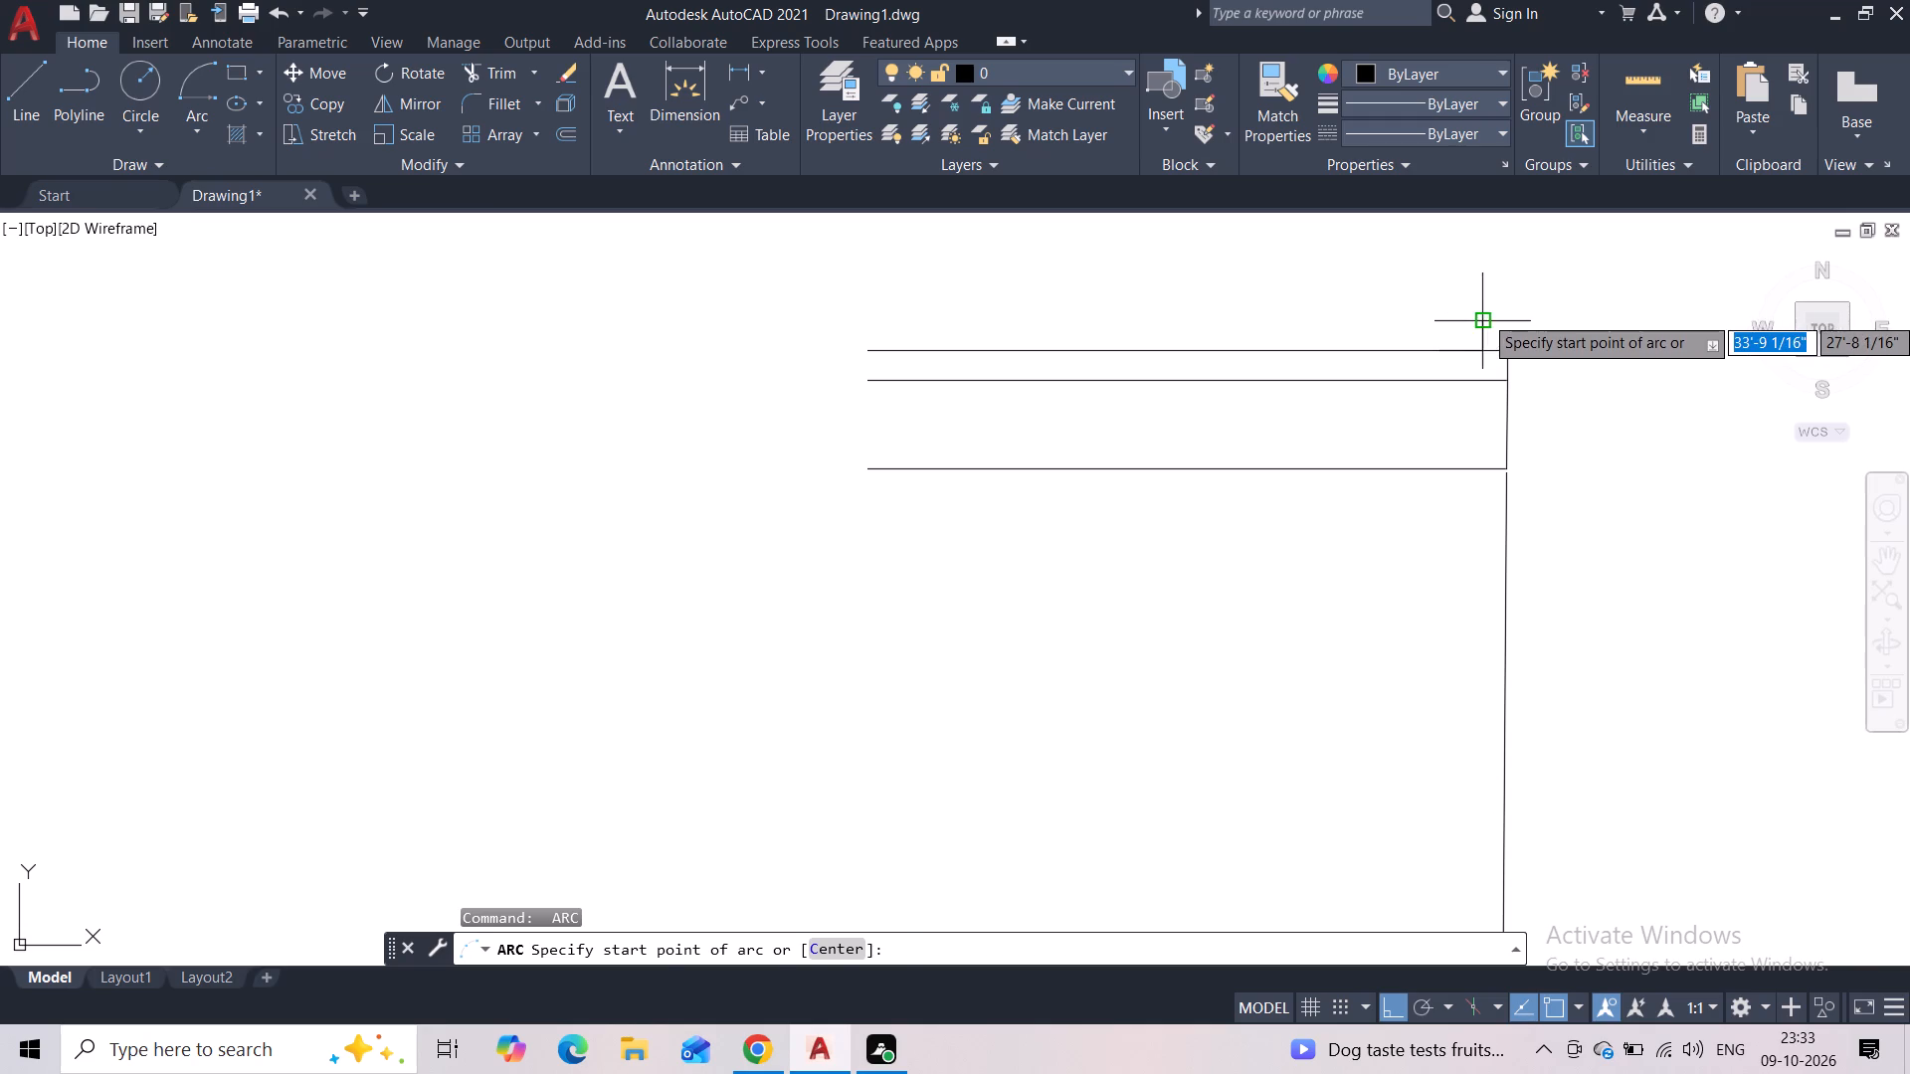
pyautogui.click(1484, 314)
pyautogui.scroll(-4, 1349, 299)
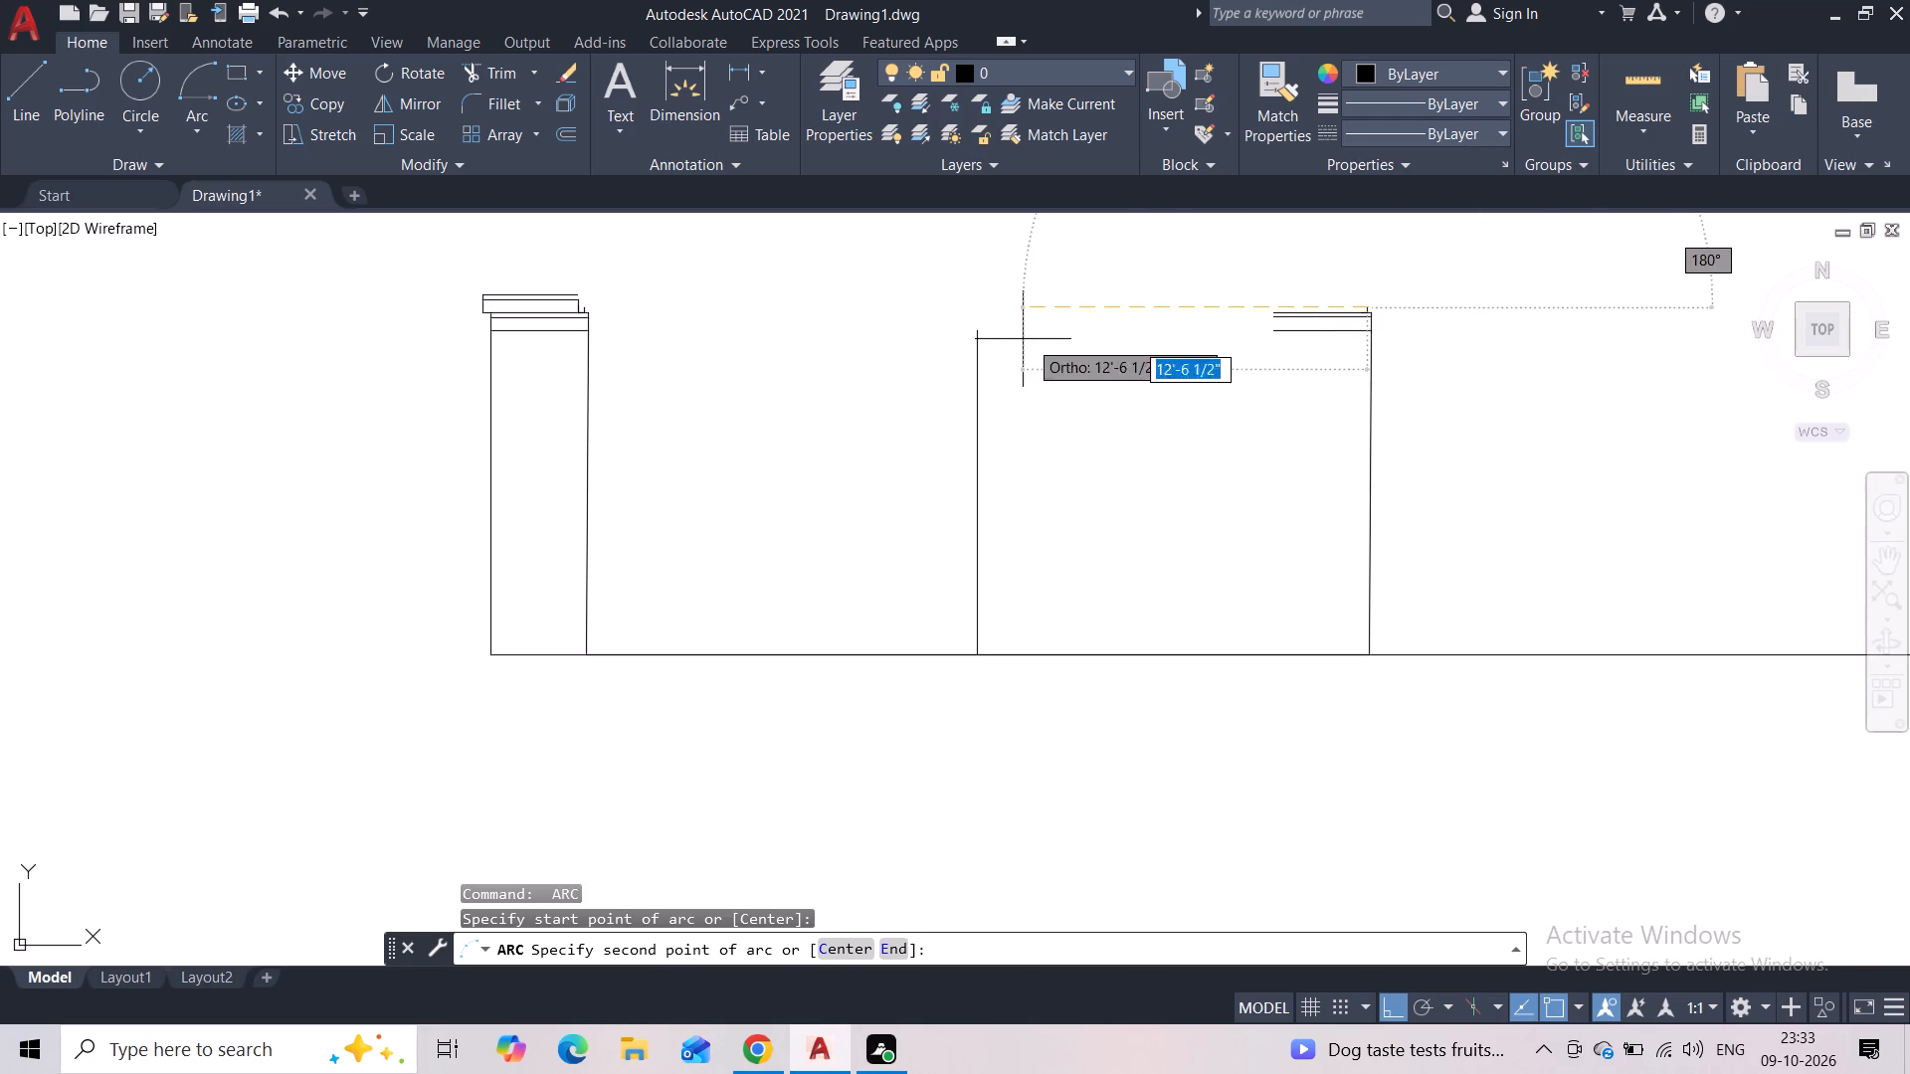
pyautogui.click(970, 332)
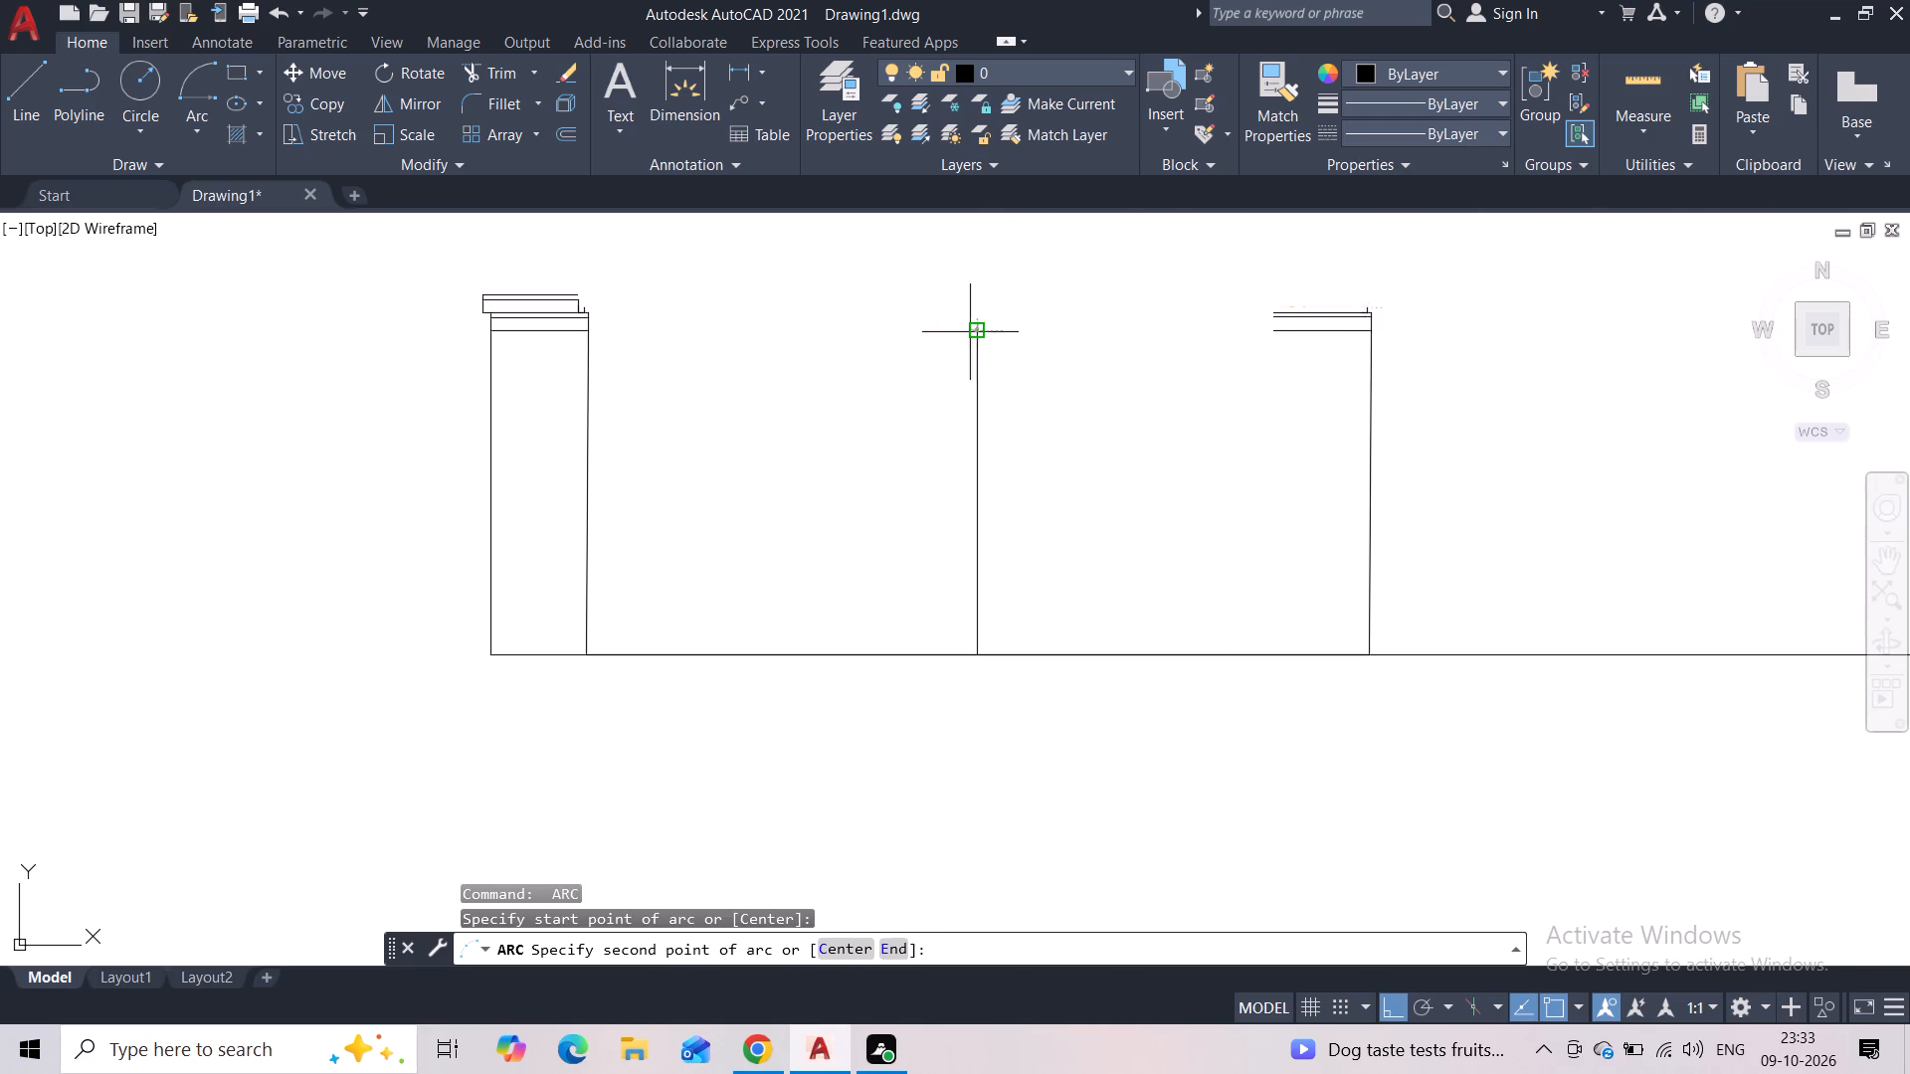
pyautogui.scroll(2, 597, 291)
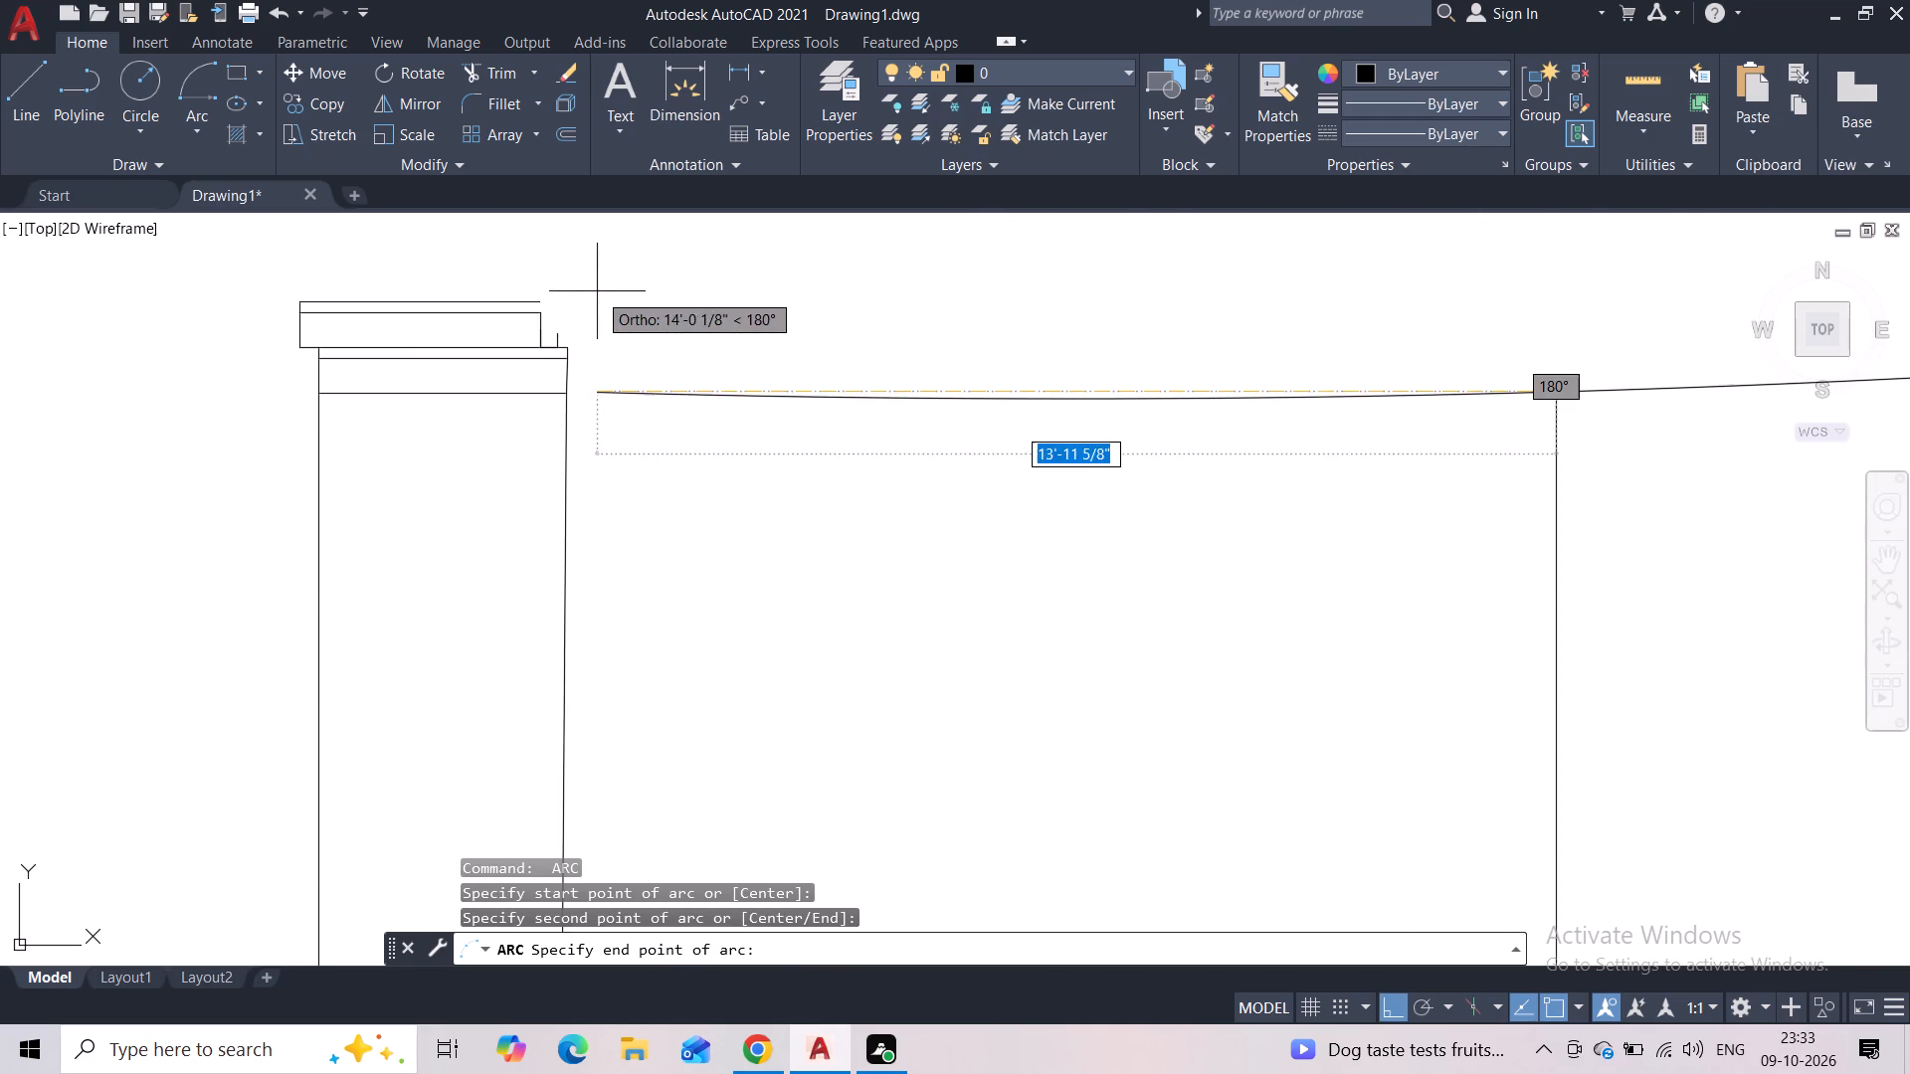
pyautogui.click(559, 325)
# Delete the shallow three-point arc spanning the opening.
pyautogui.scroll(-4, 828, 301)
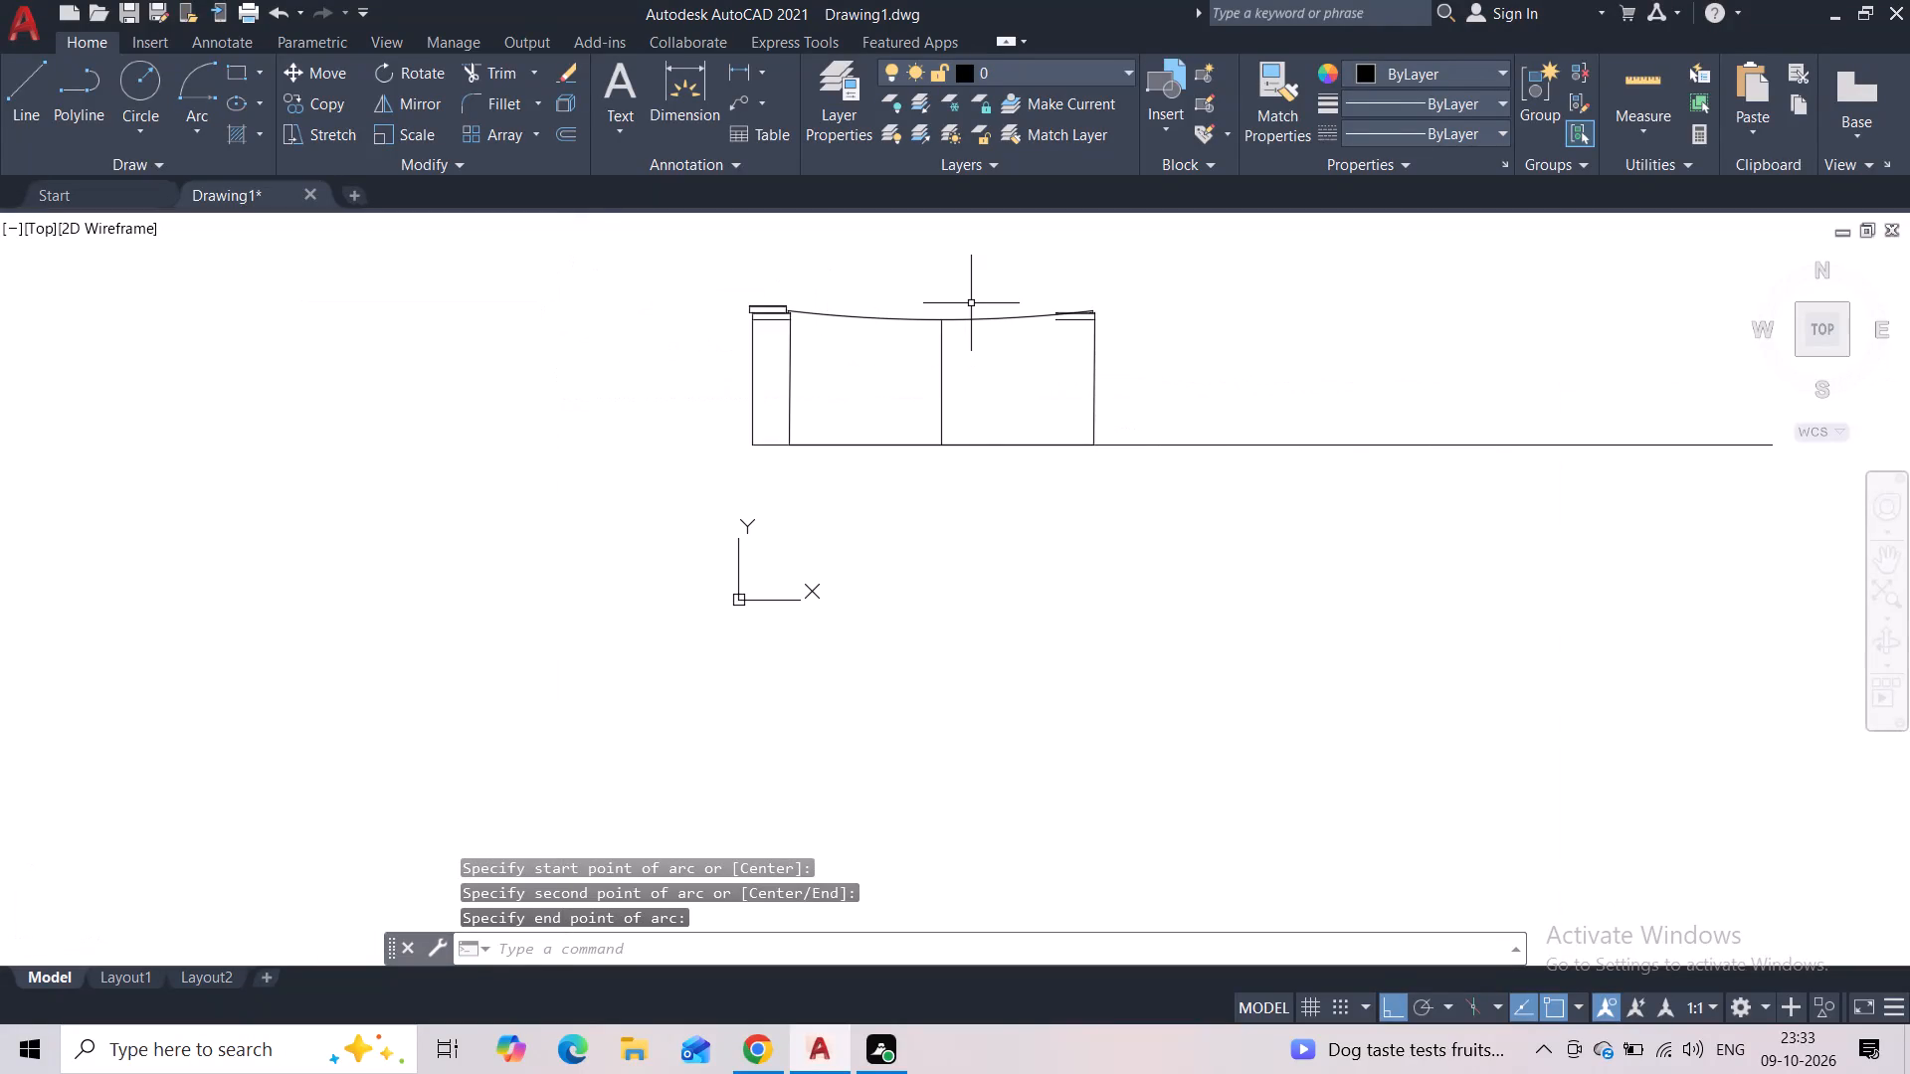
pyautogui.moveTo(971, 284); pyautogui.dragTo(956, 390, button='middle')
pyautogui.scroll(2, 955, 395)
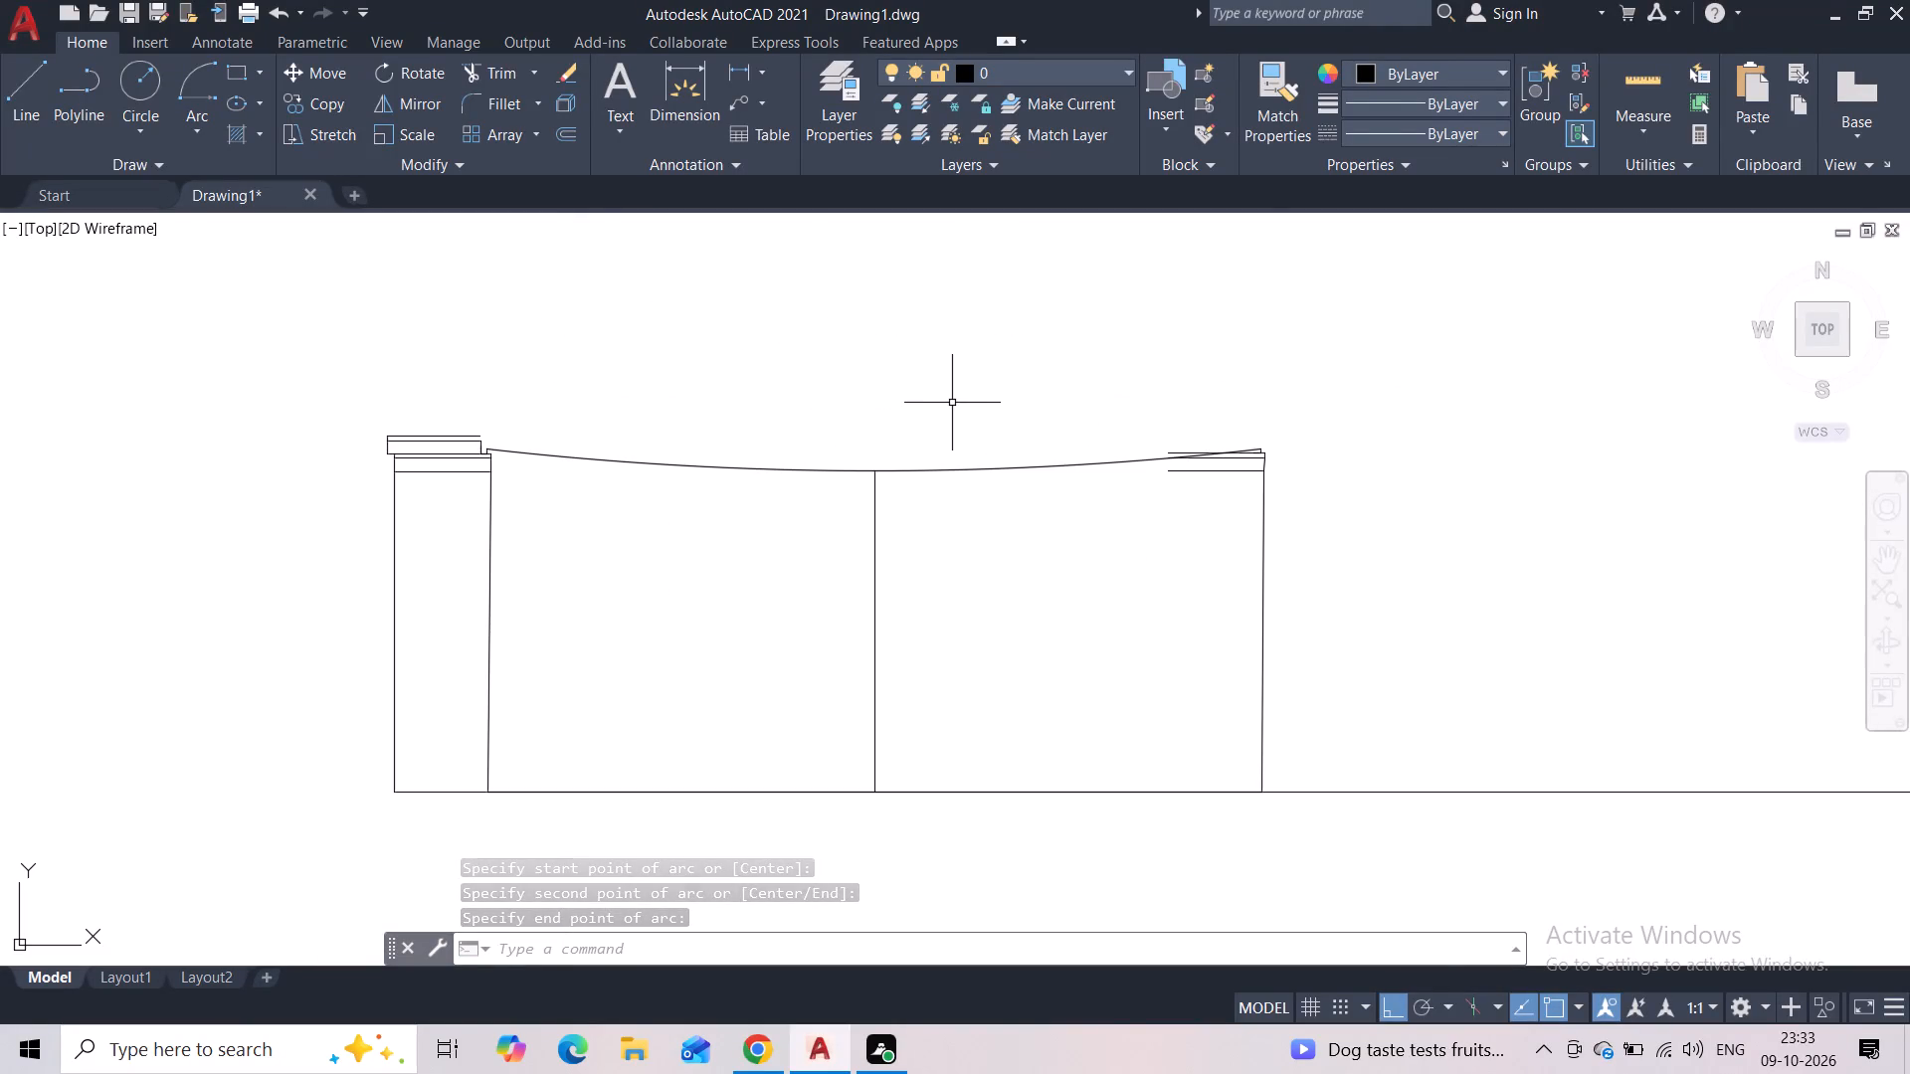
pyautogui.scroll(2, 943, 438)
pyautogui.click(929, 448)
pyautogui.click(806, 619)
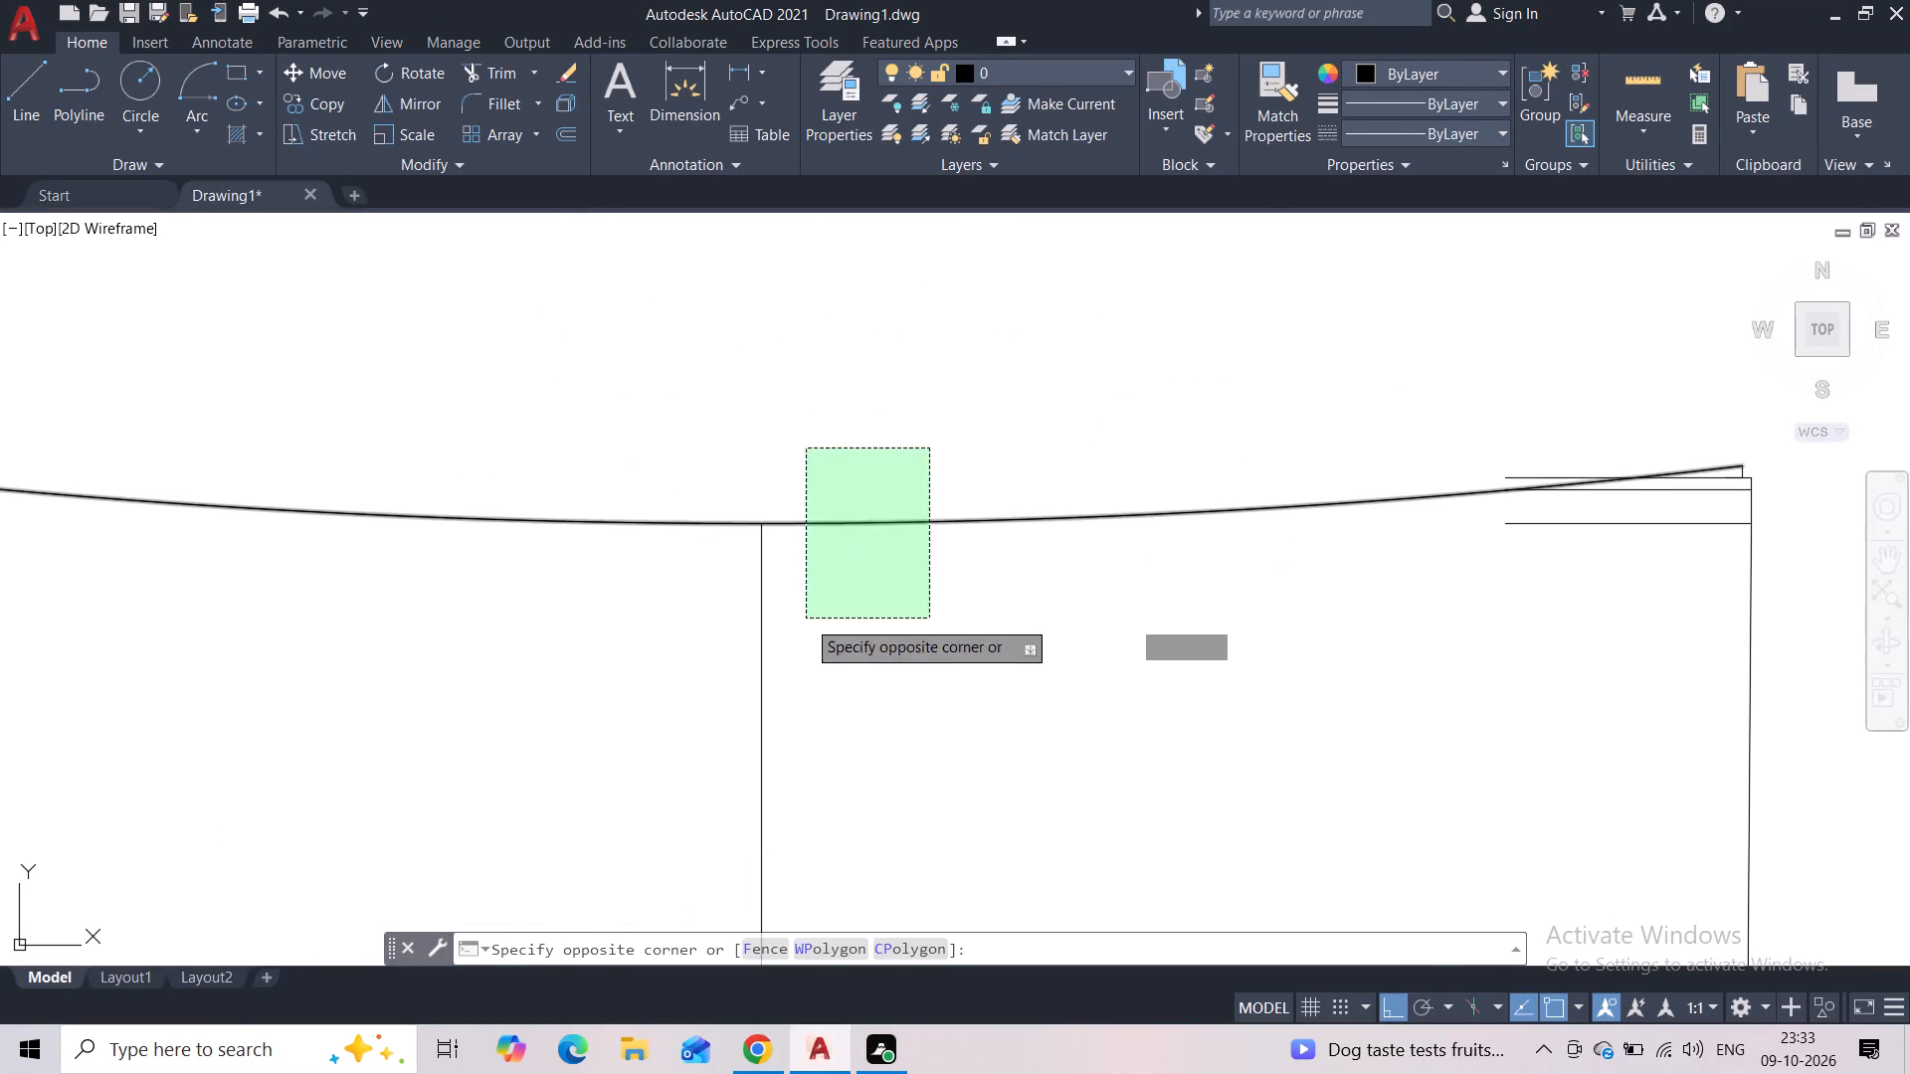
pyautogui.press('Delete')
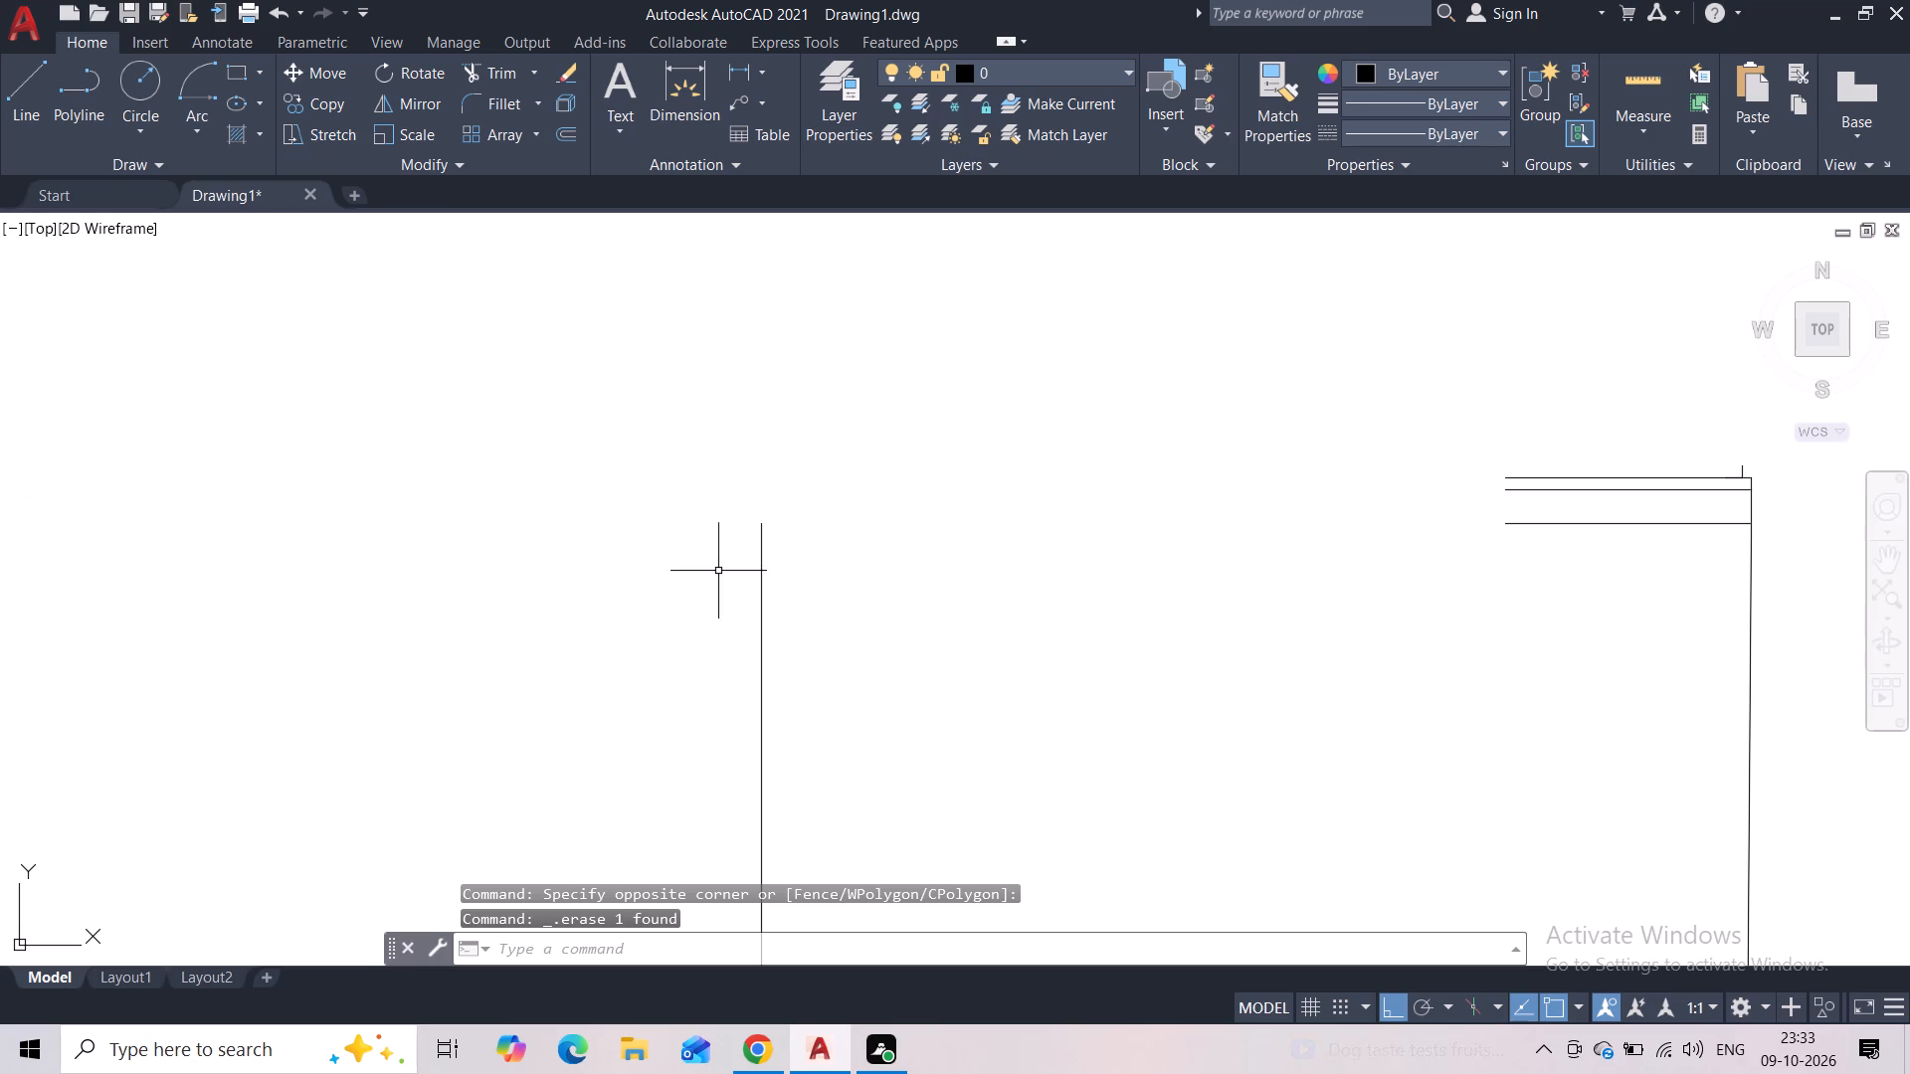
# Draw a short vertical line up from the middle vertical line's top, level with the copied stub's top.
pyautogui.click(12, 84)
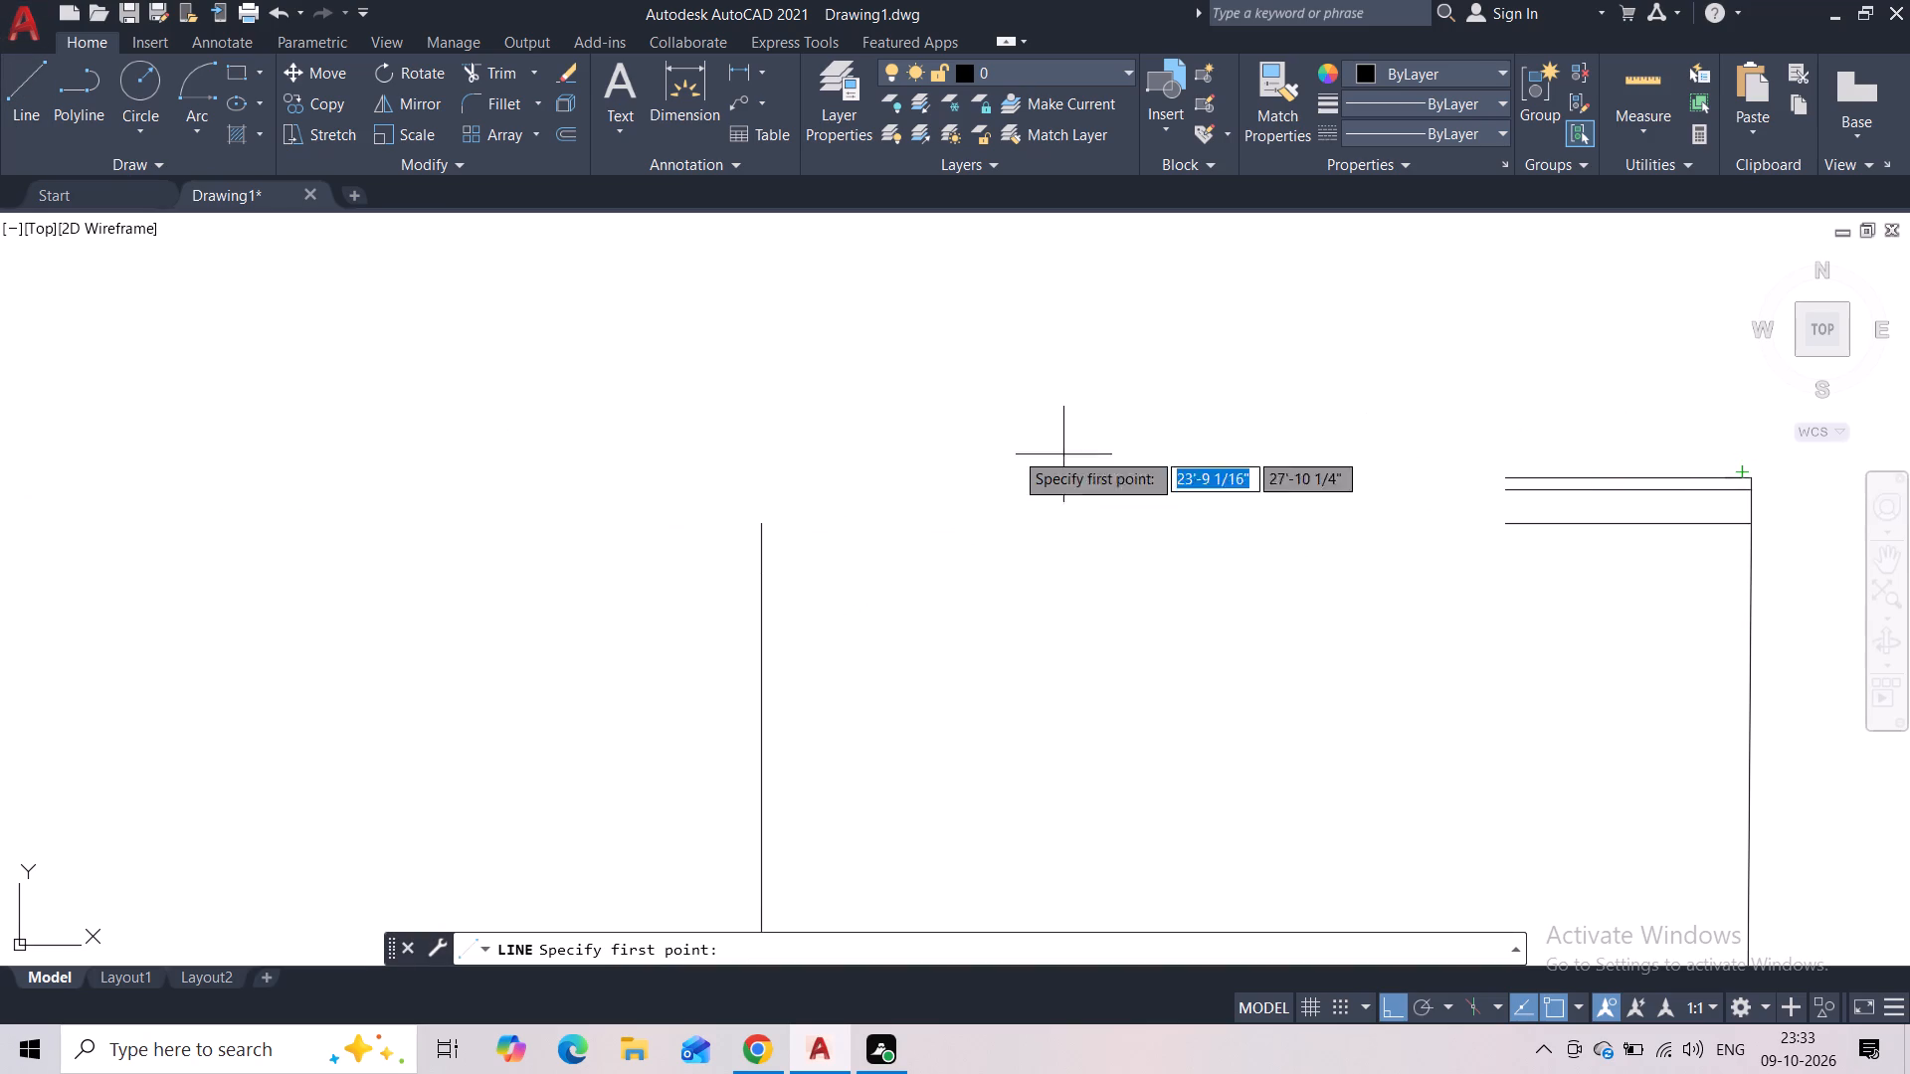
pyautogui.click(764, 526)
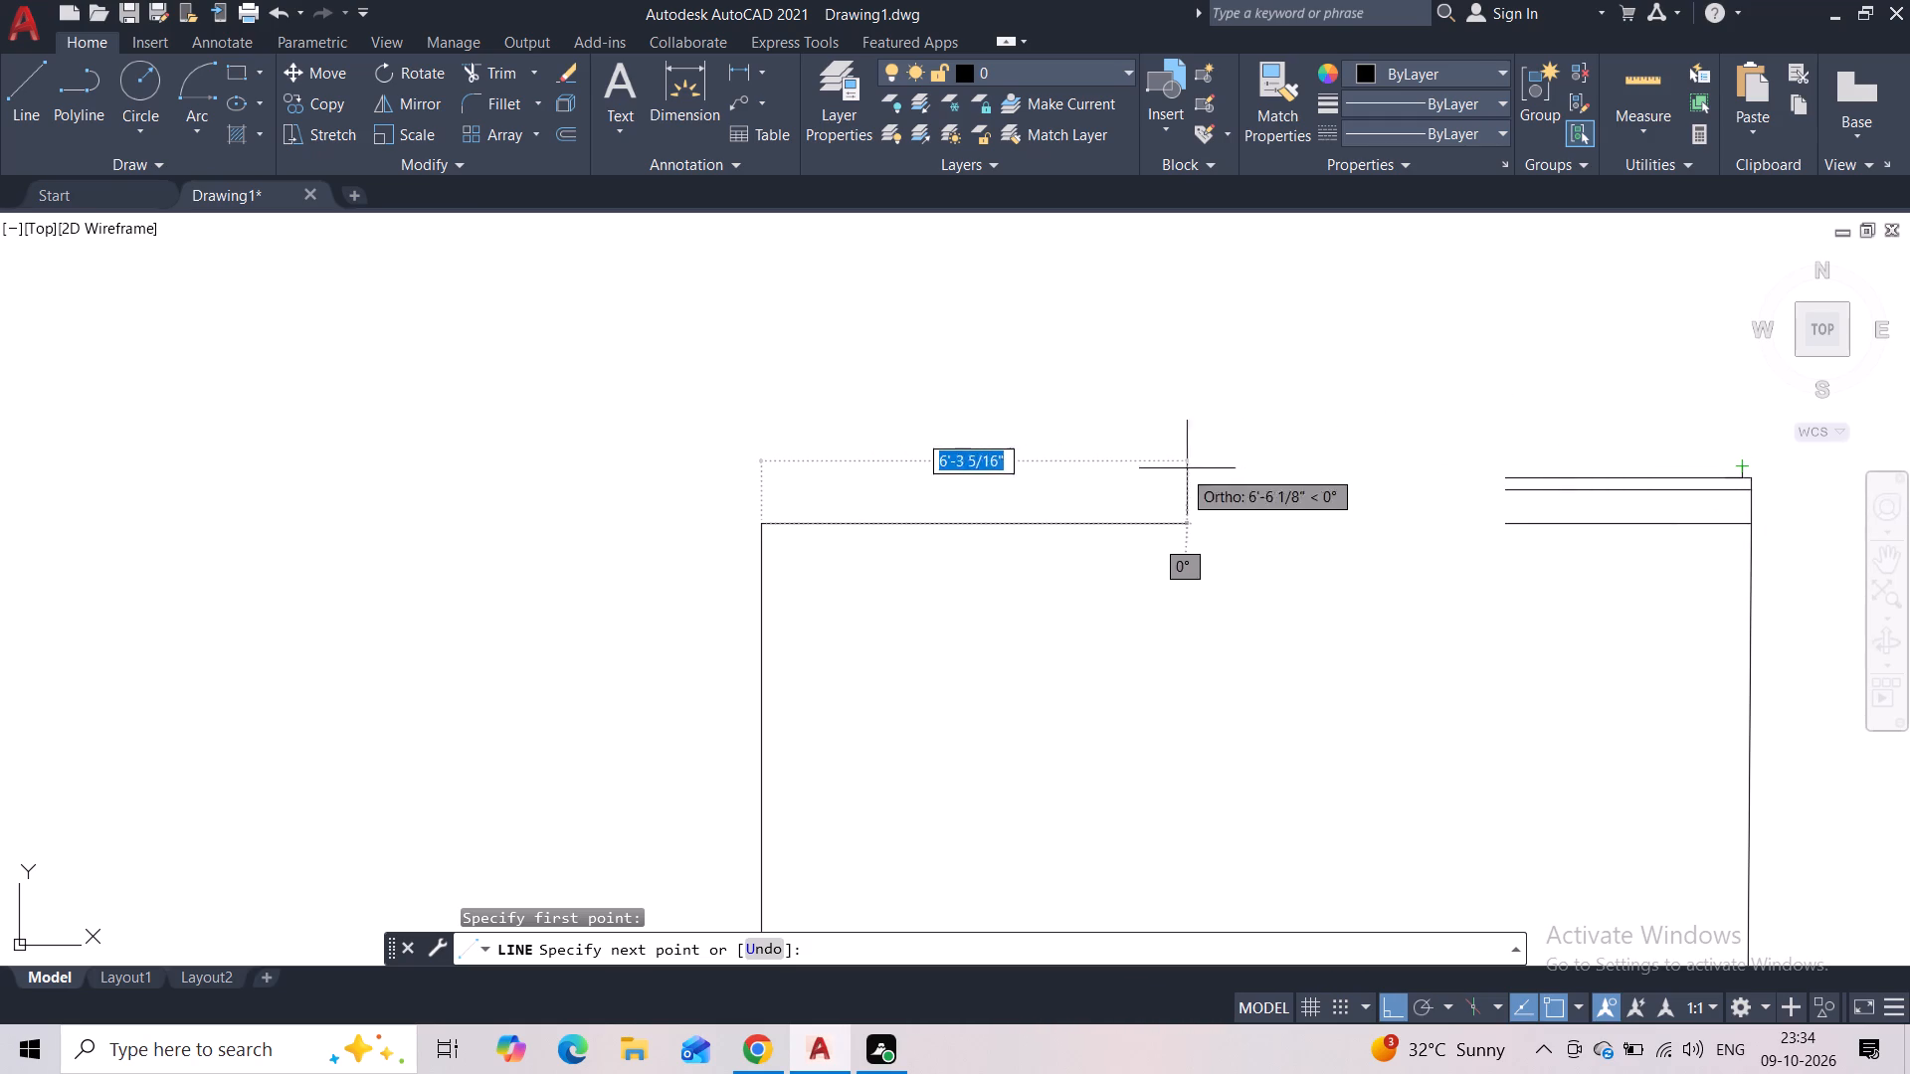
pyautogui.click(762, 466)
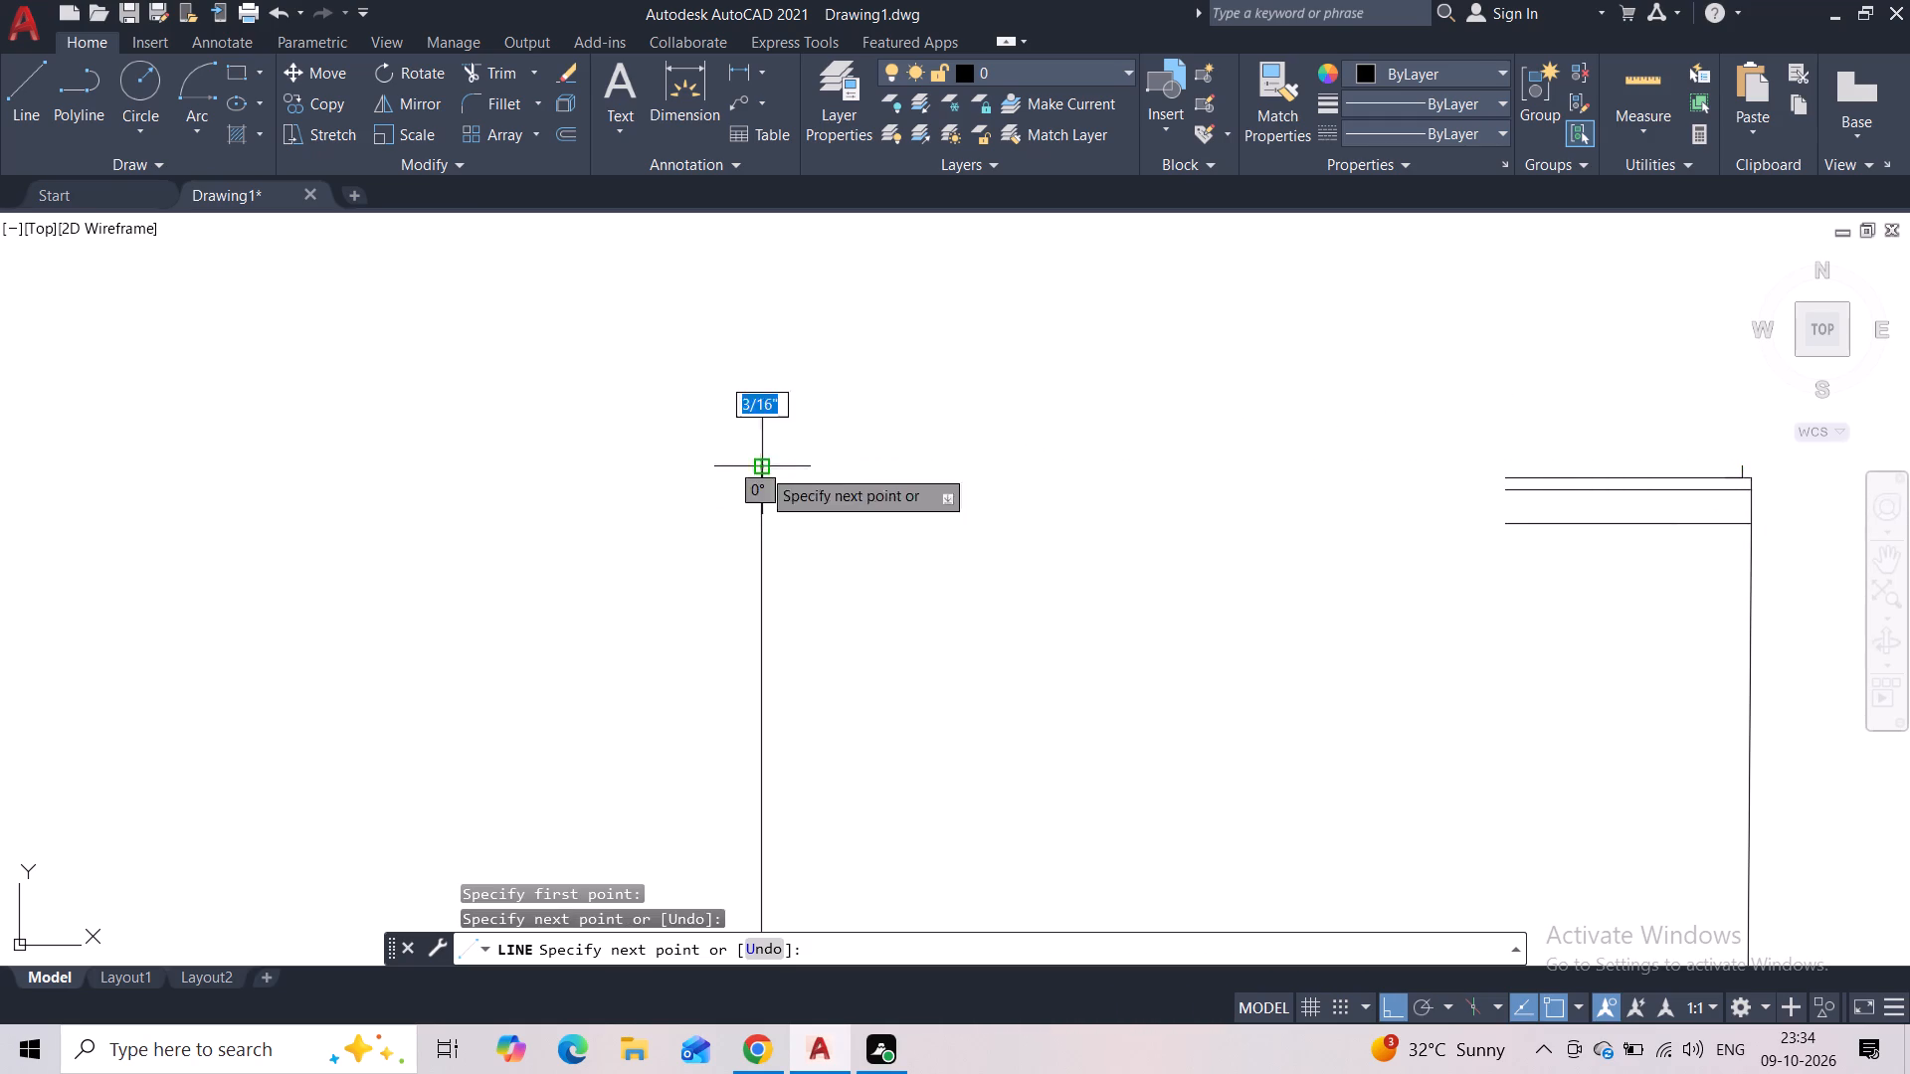
pyautogui.press('Escape')
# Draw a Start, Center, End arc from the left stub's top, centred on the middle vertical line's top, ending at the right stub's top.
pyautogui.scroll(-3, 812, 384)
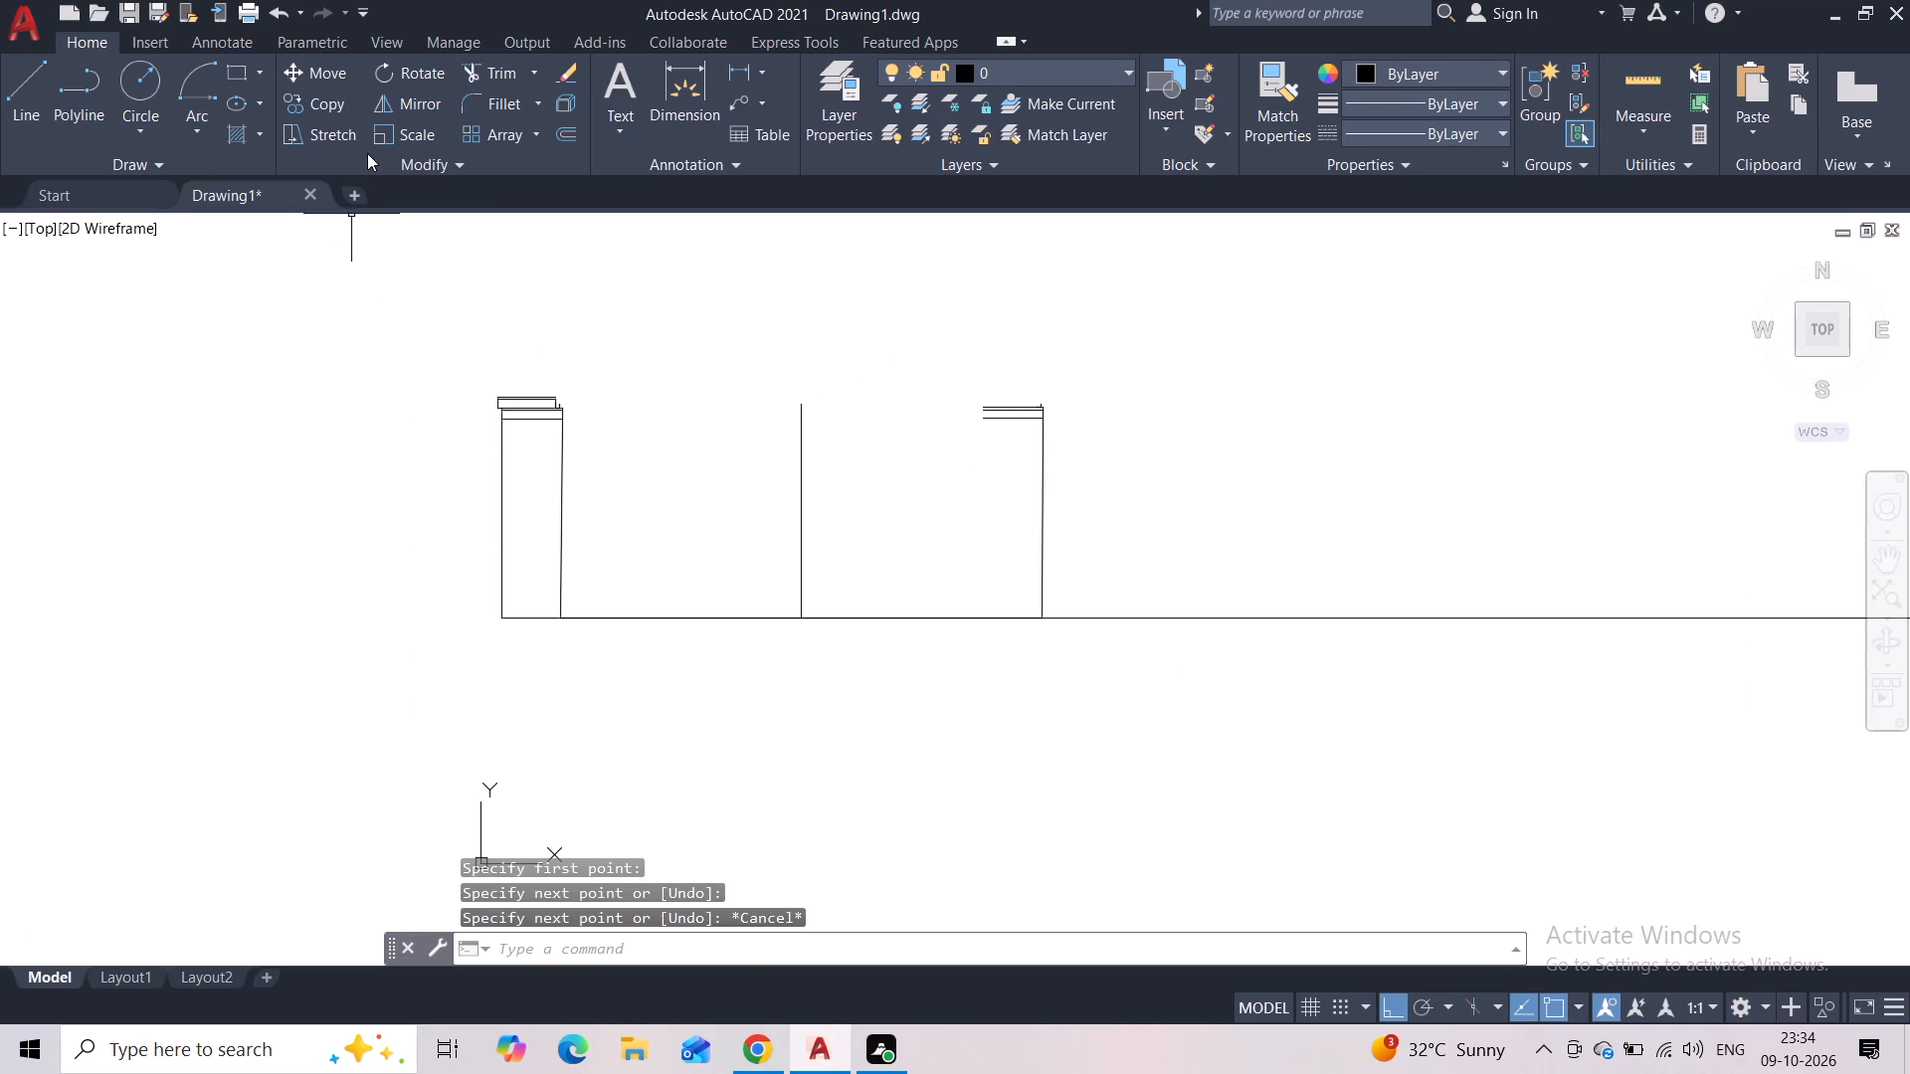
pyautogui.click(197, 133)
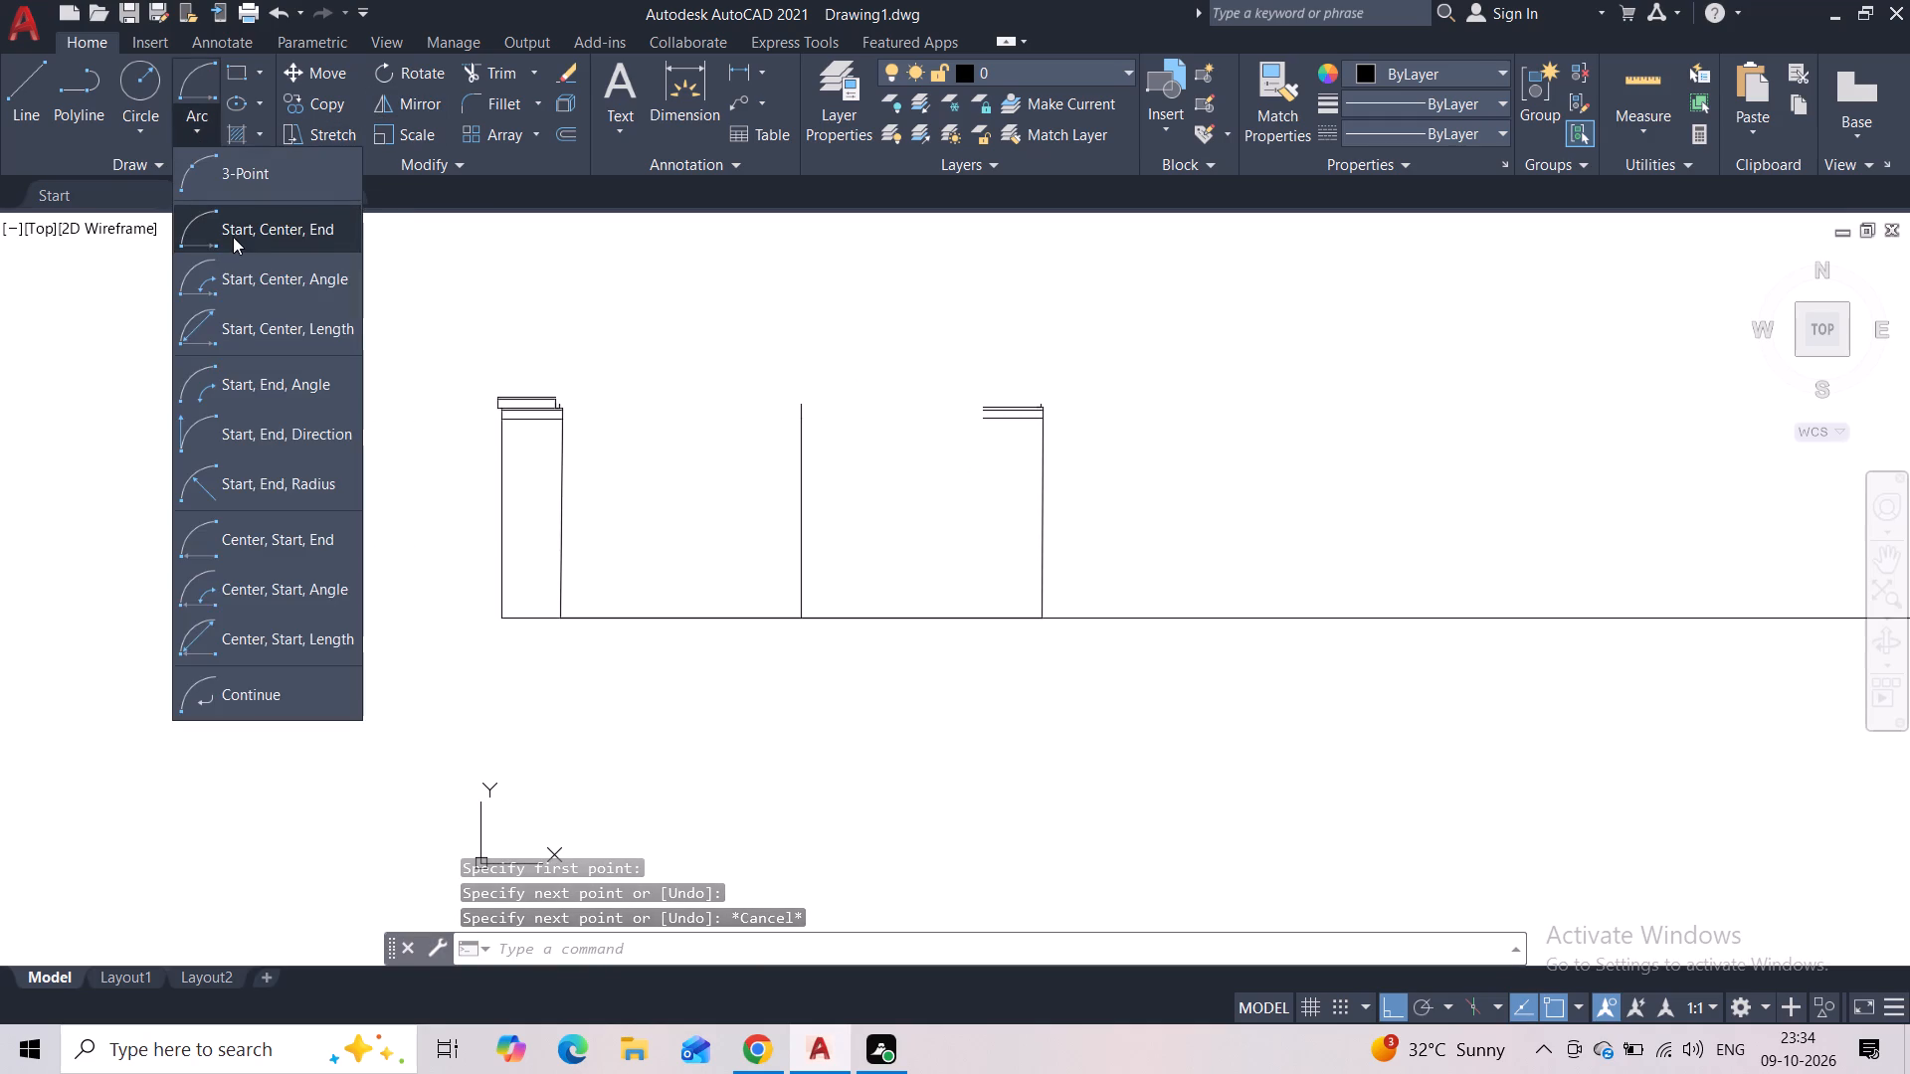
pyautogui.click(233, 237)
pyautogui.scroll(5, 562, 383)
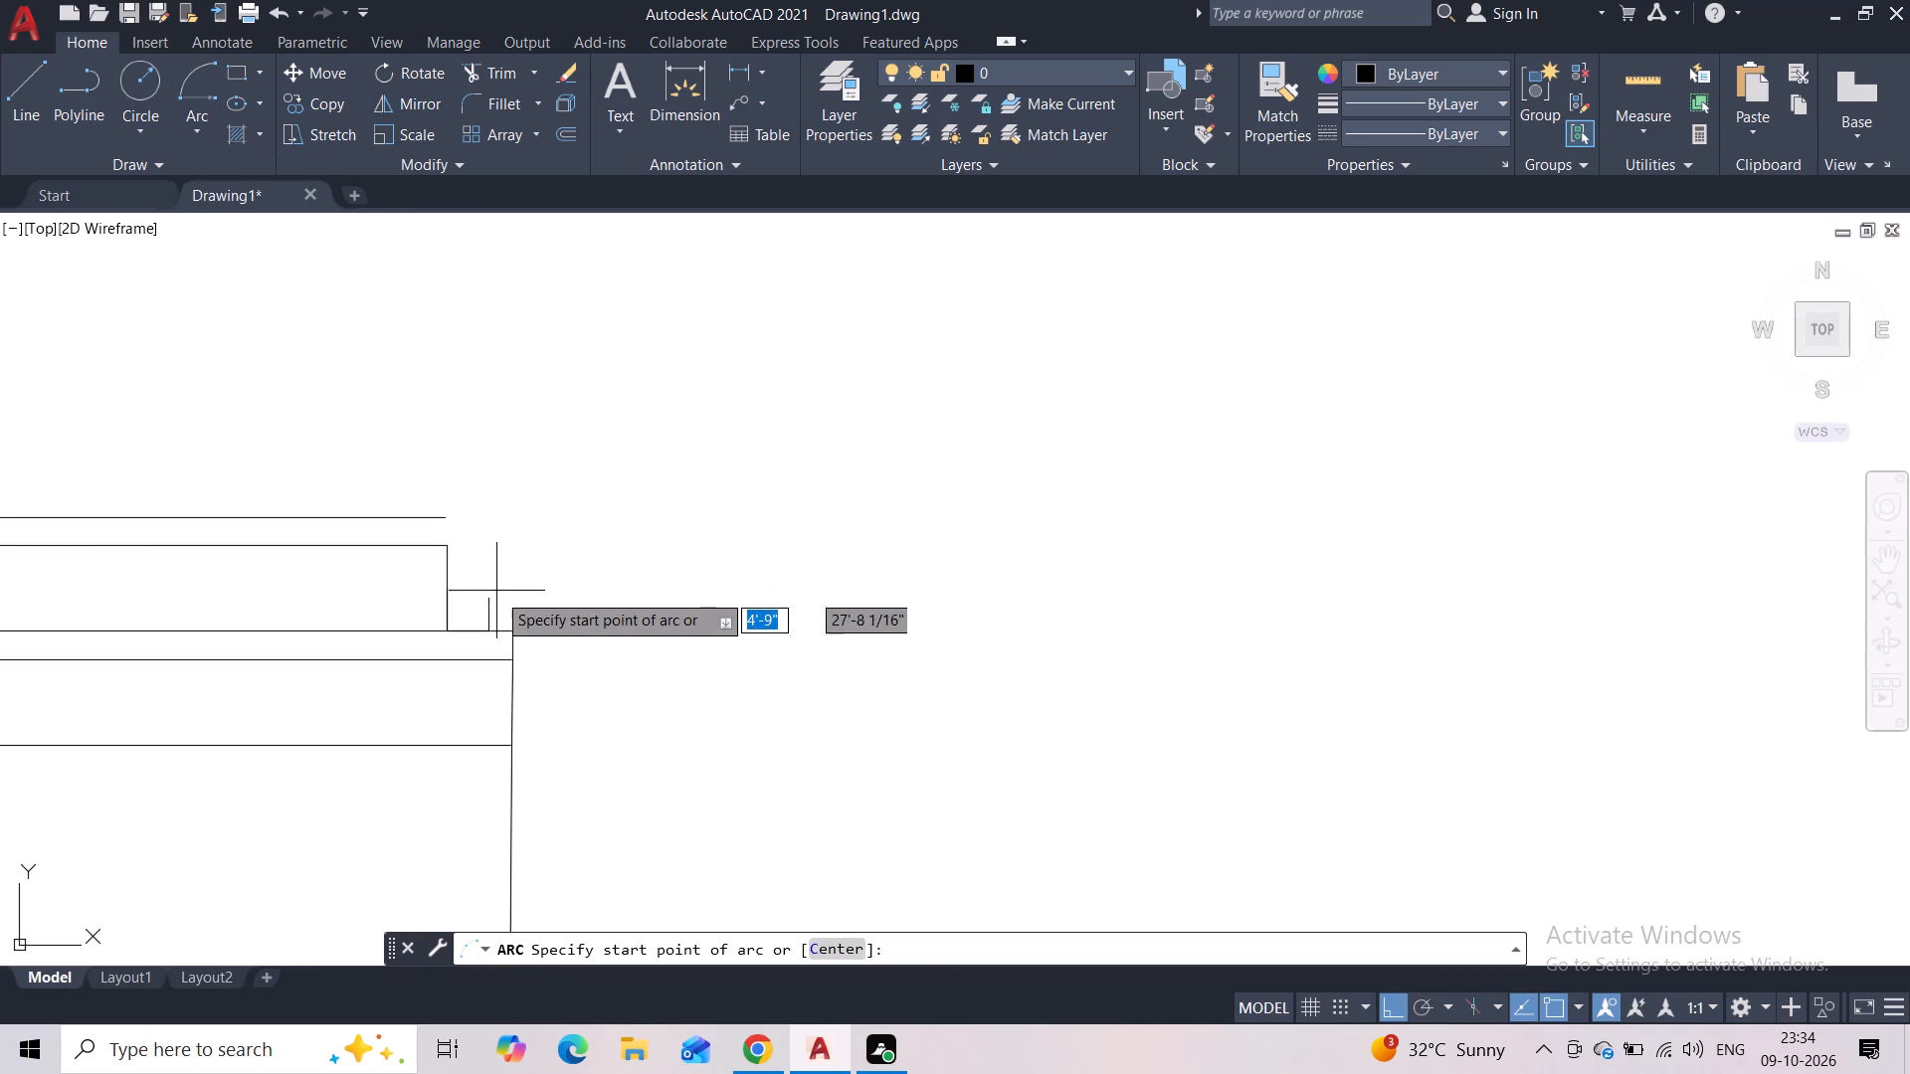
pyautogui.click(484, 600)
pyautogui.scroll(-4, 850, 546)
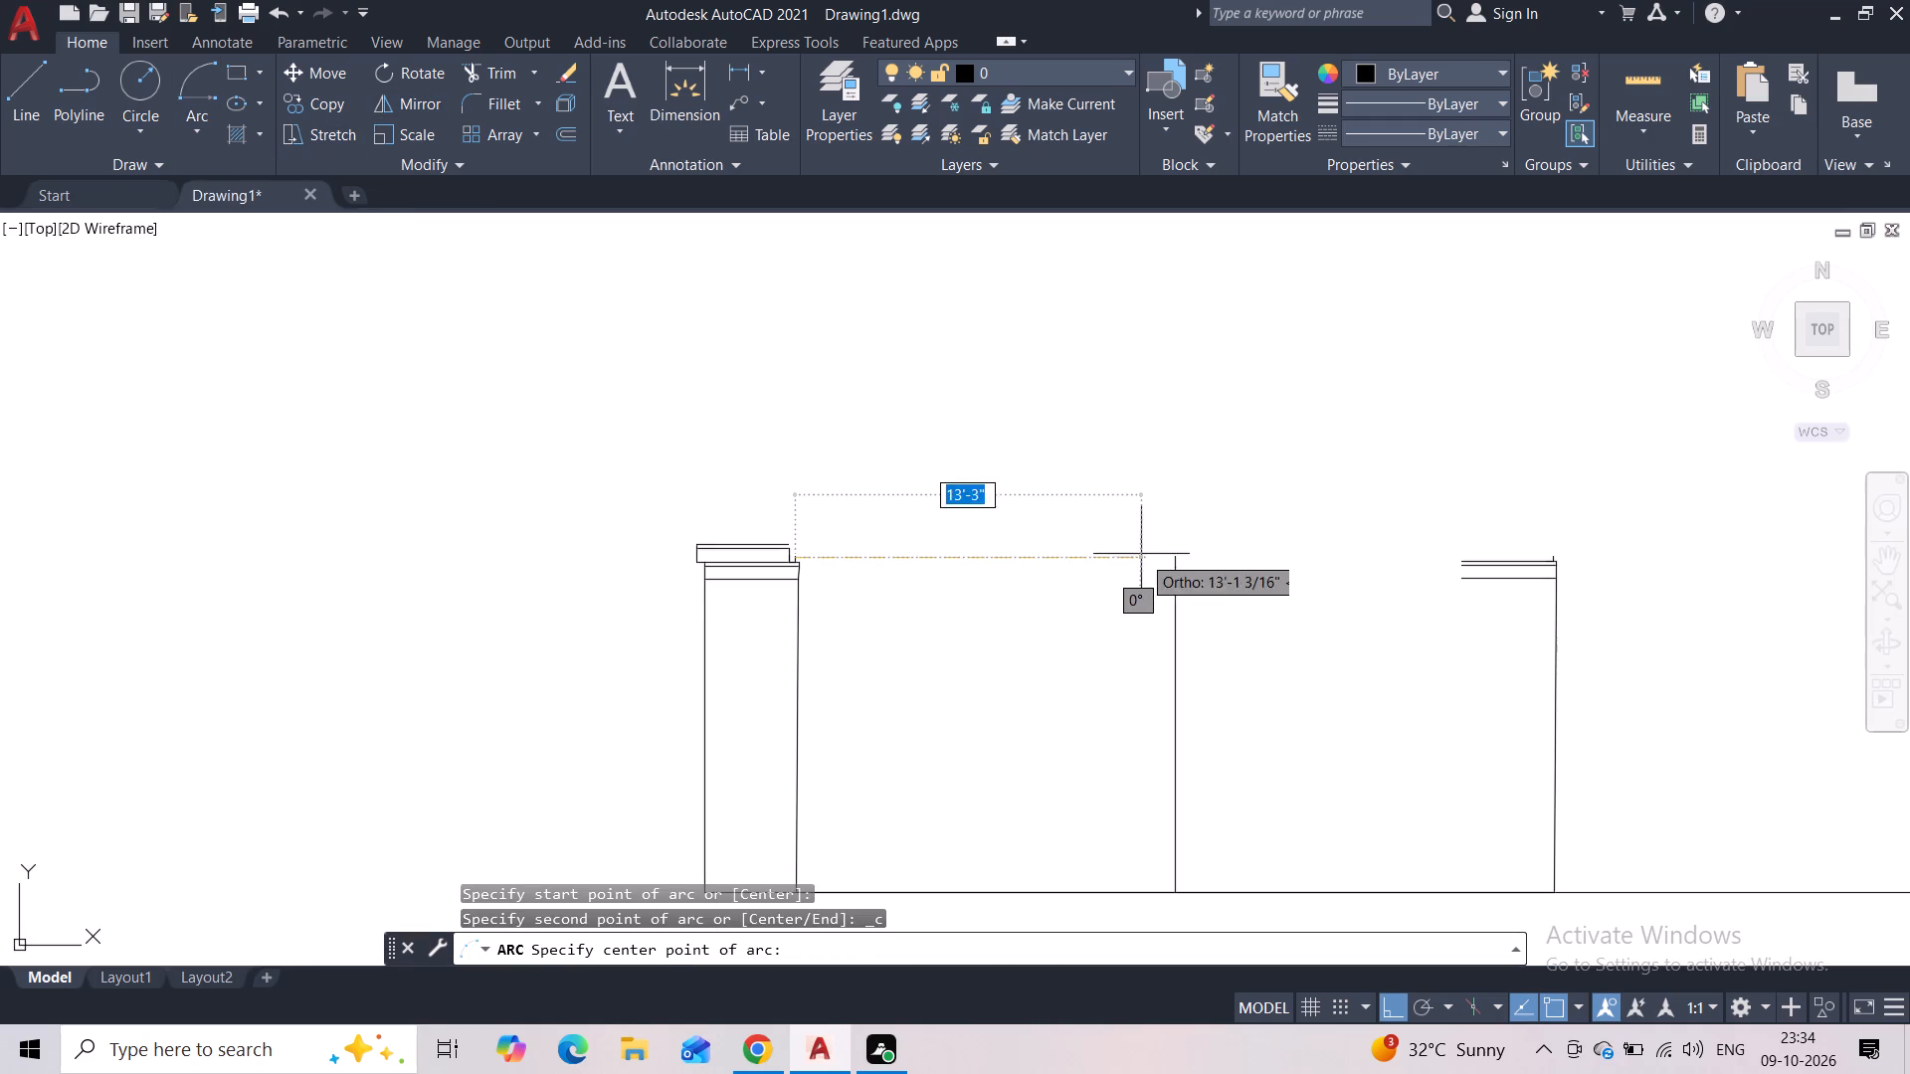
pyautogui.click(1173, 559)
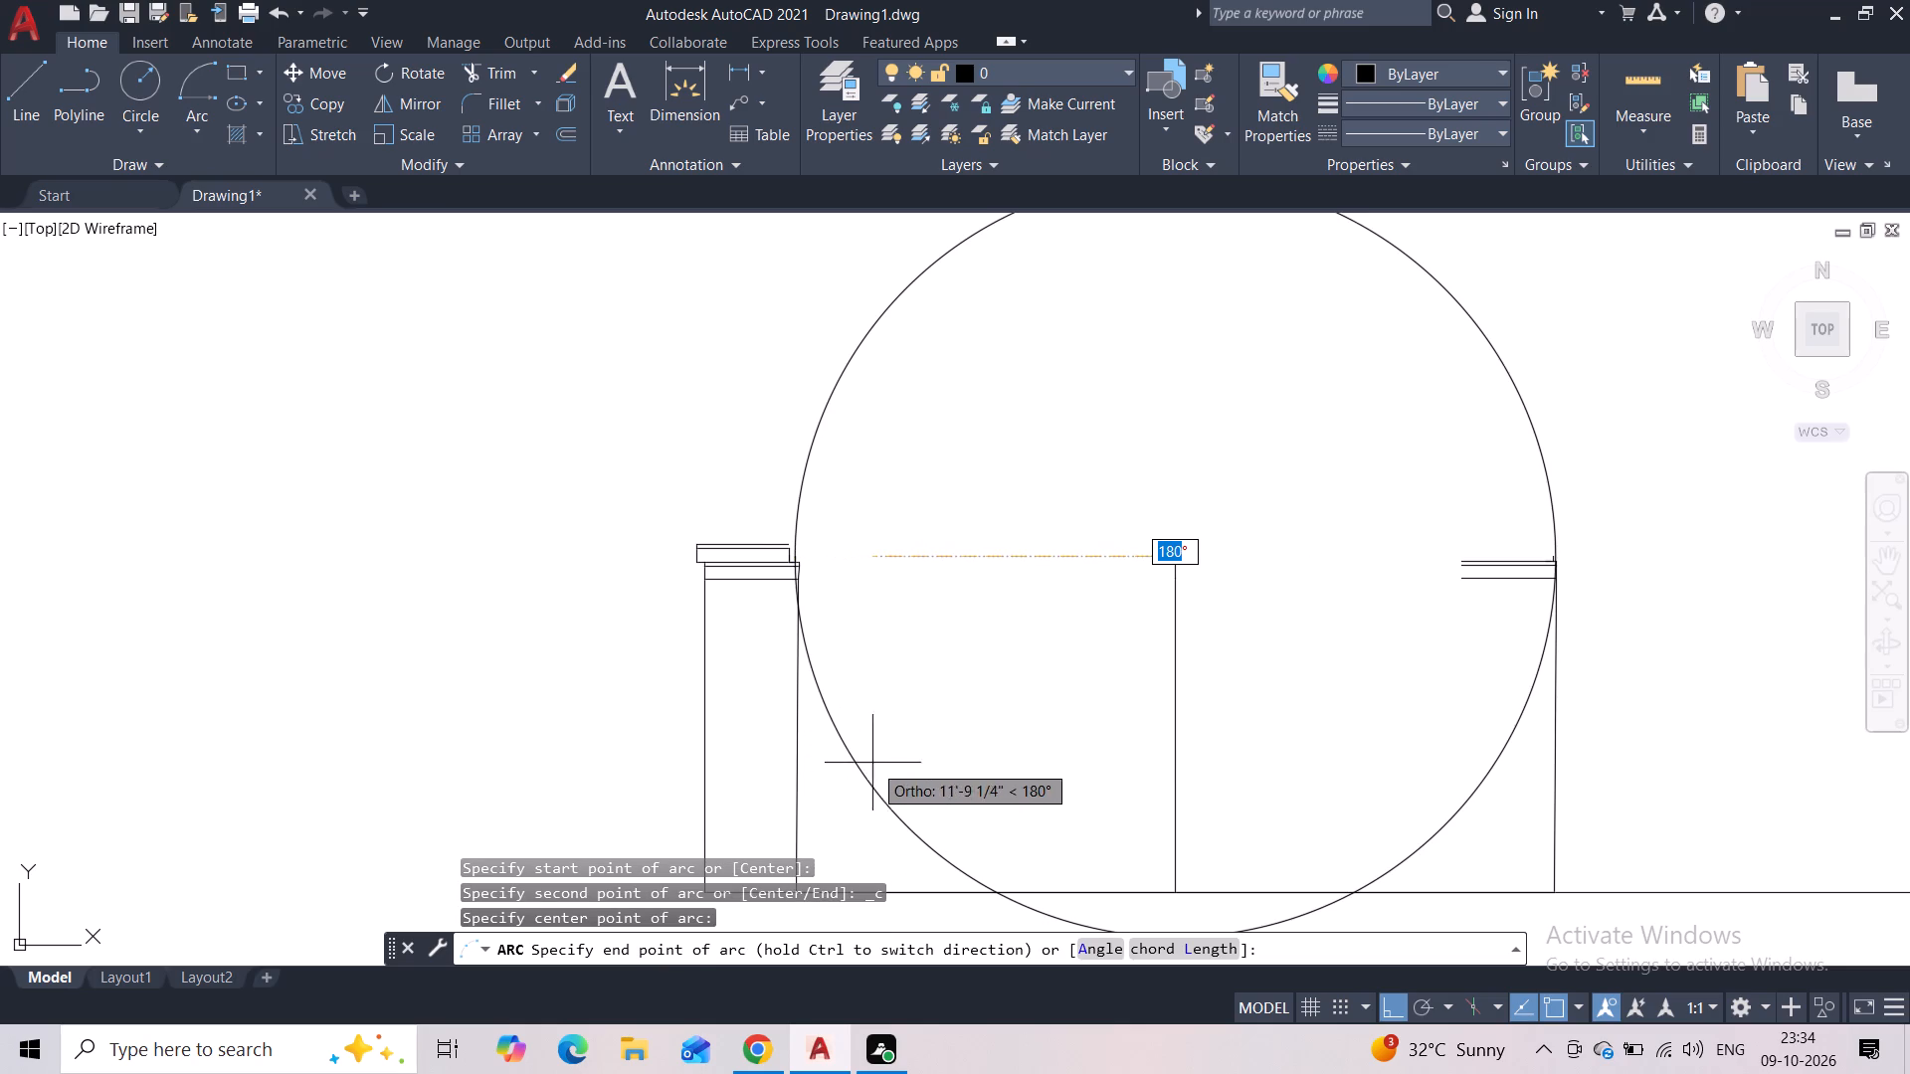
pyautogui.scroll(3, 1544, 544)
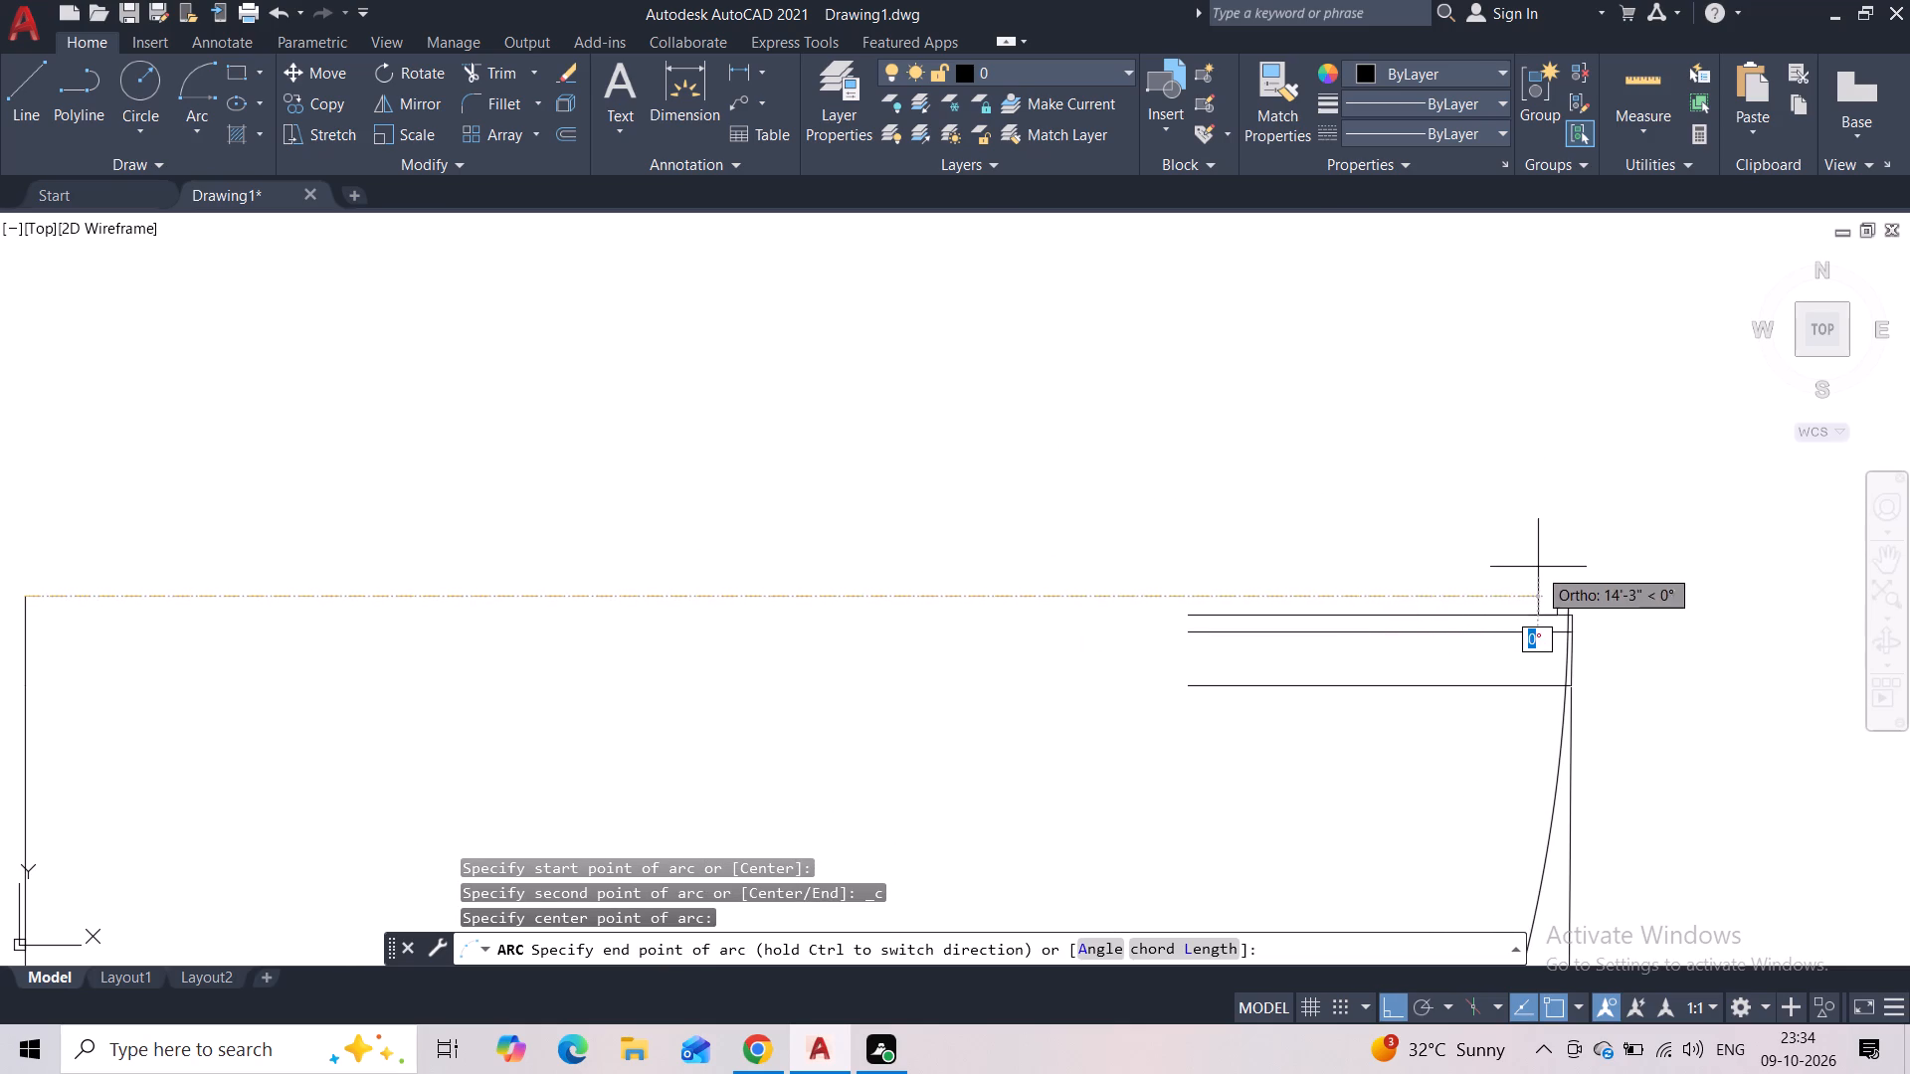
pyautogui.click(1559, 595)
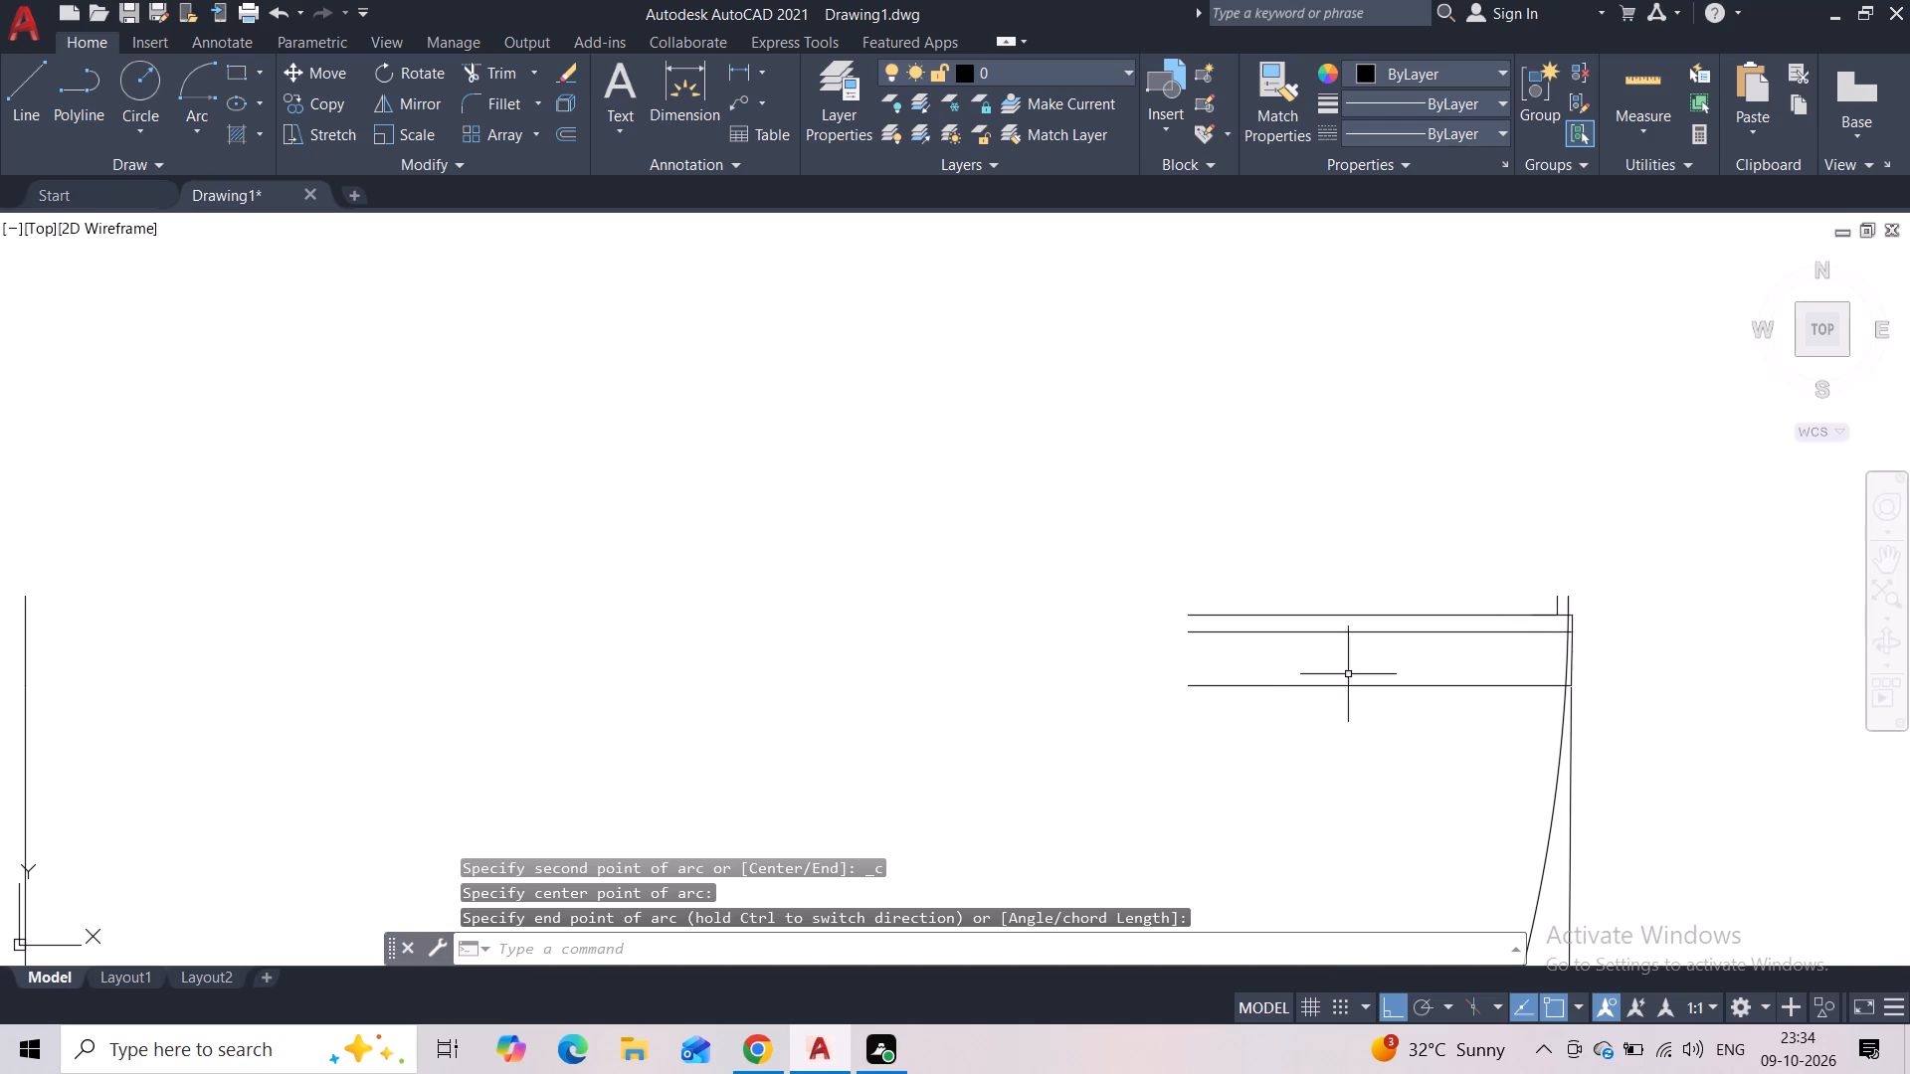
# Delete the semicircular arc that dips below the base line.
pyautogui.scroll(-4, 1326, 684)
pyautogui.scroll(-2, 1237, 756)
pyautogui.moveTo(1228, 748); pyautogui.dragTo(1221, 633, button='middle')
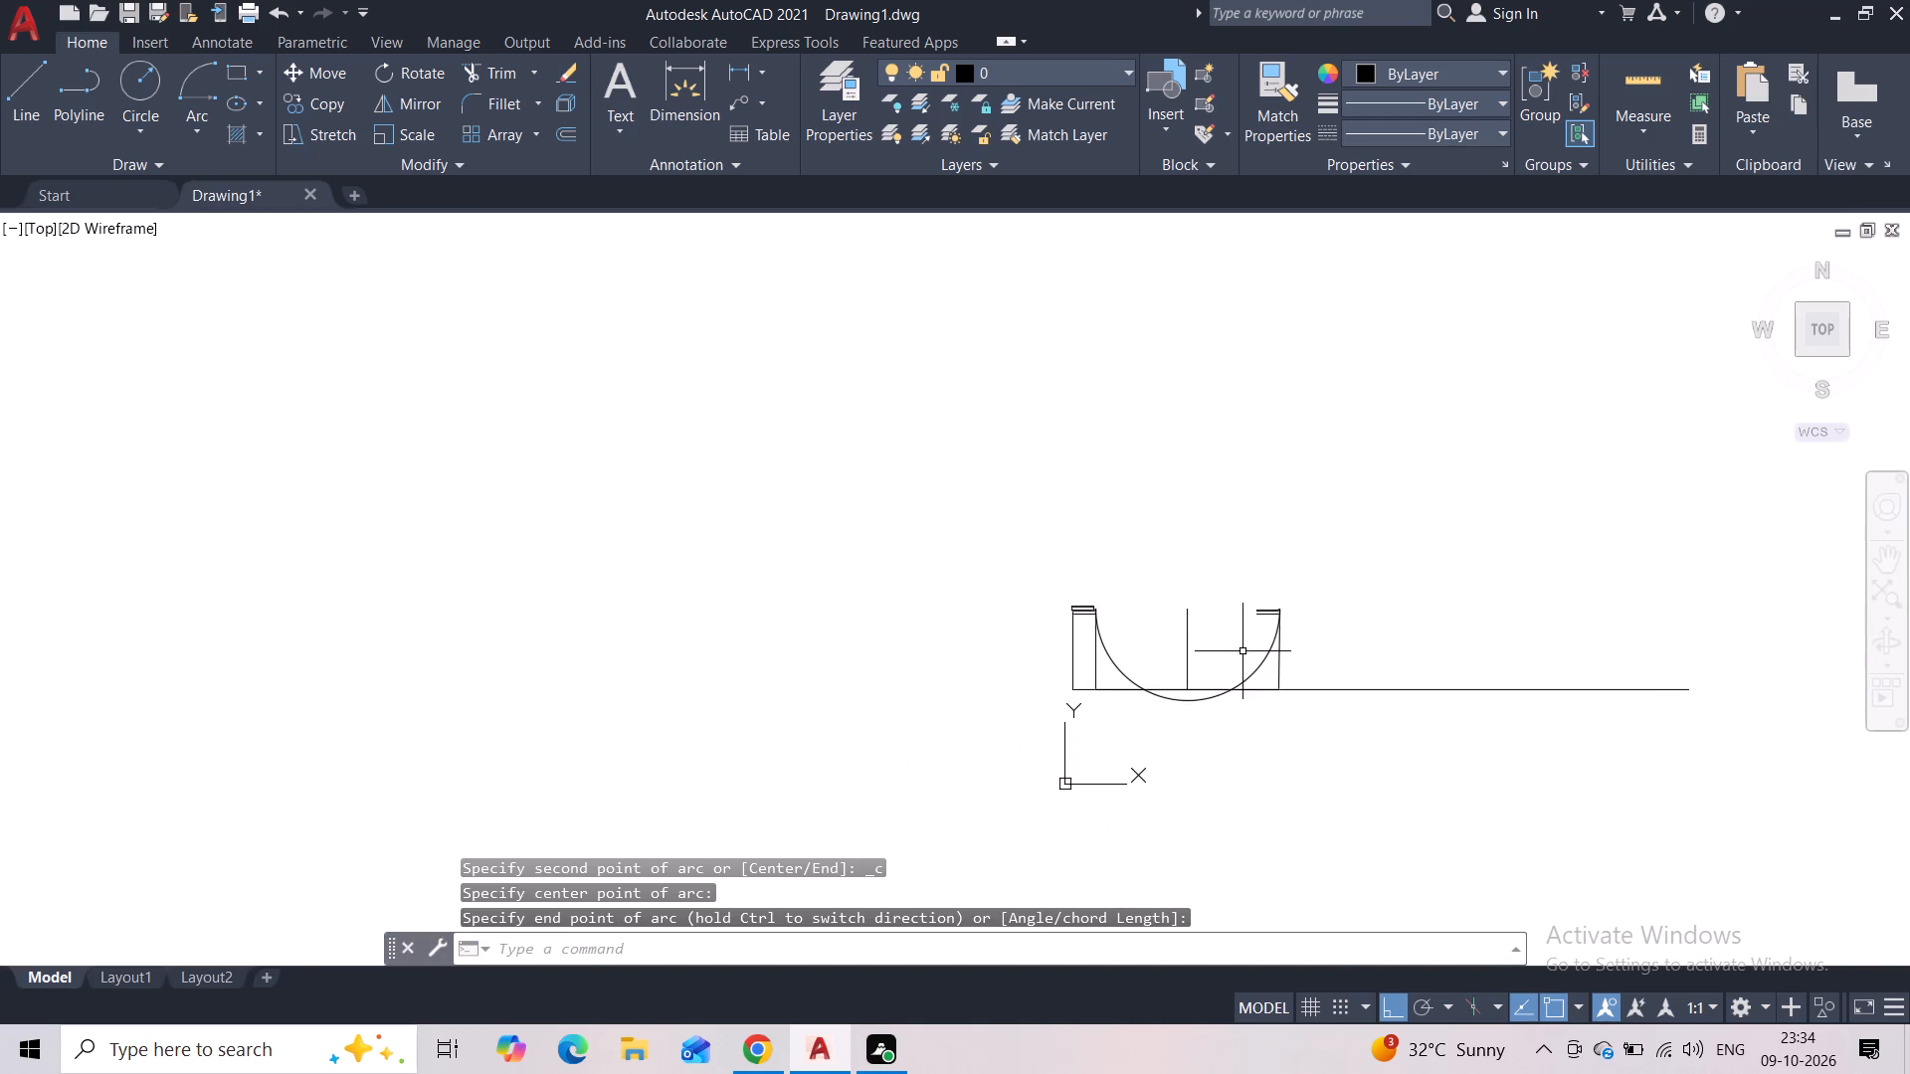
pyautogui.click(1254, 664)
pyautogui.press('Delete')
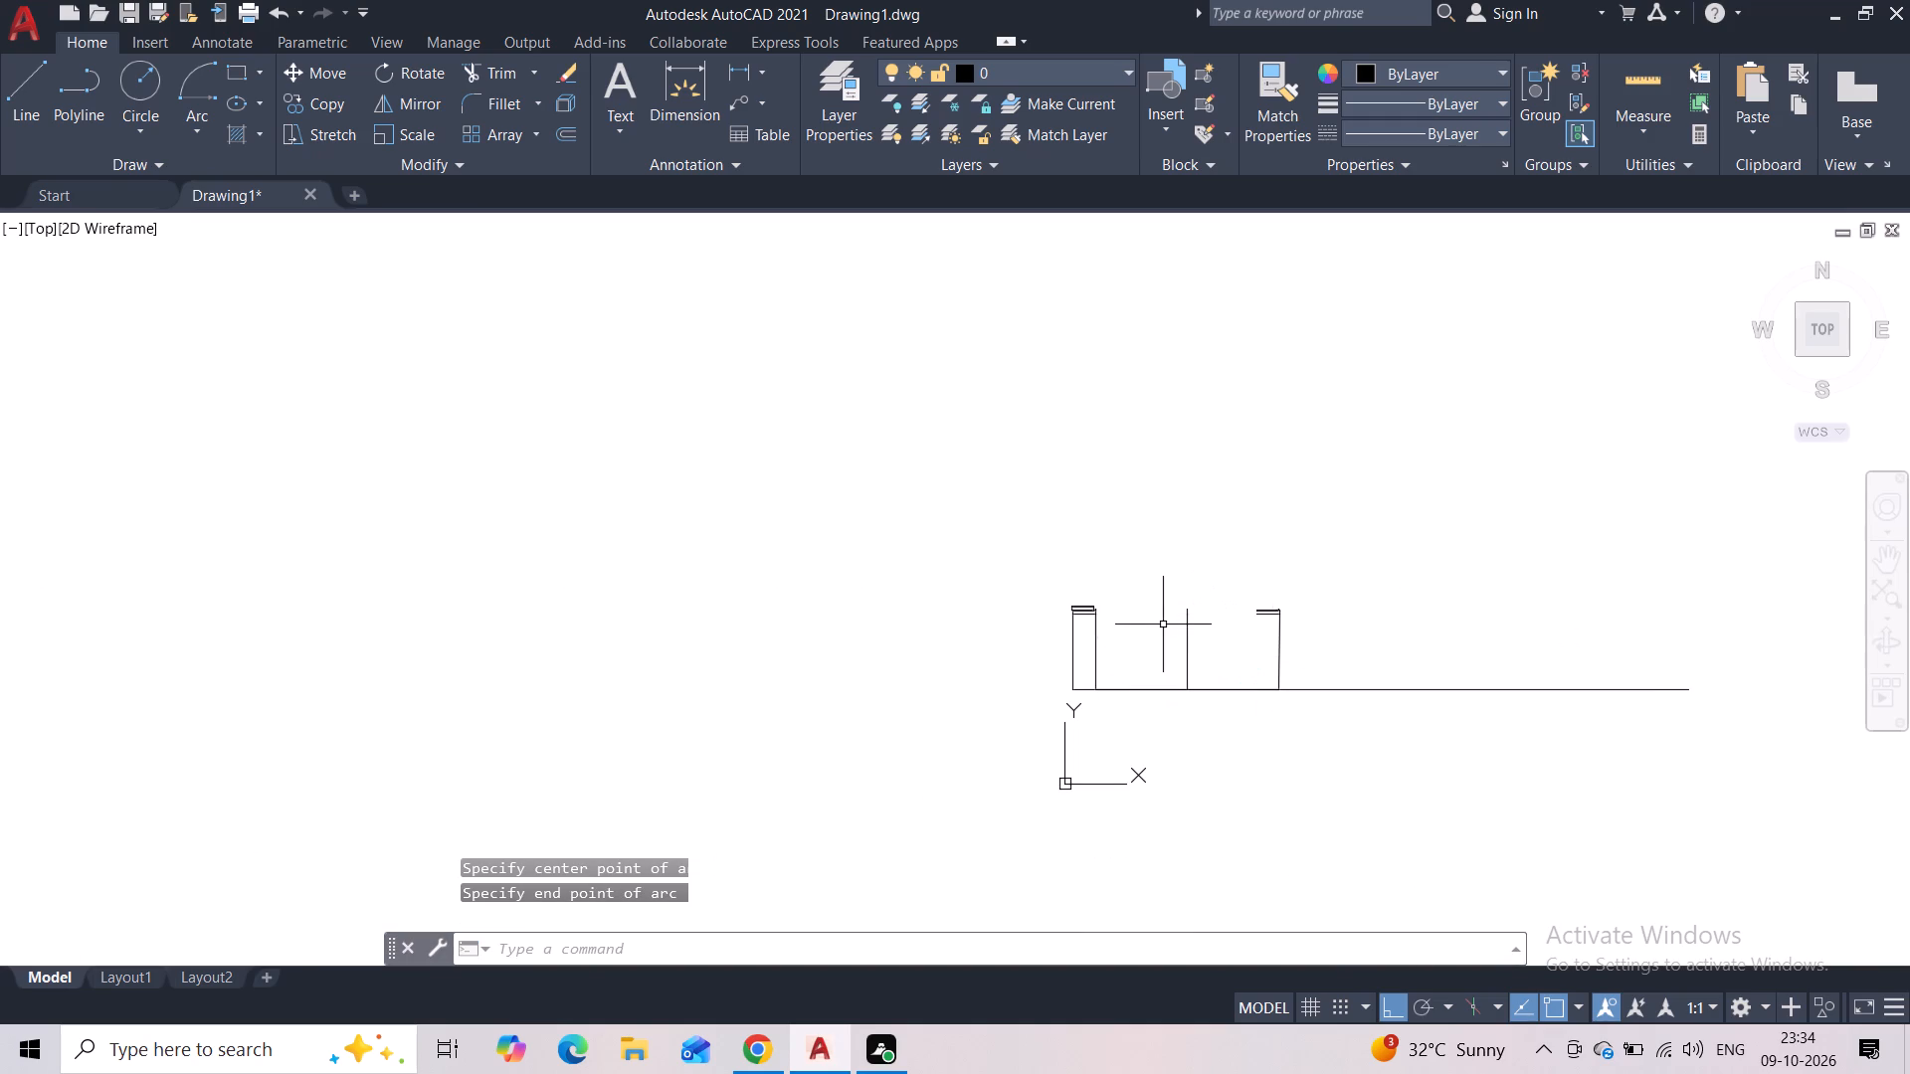
# Draw a Start, Center, End arc of about 14'-5" radius from the right stub's top, centred on the middle line's top, to the left stub's top.
pyautogui.scroll(1, 1150, 596)
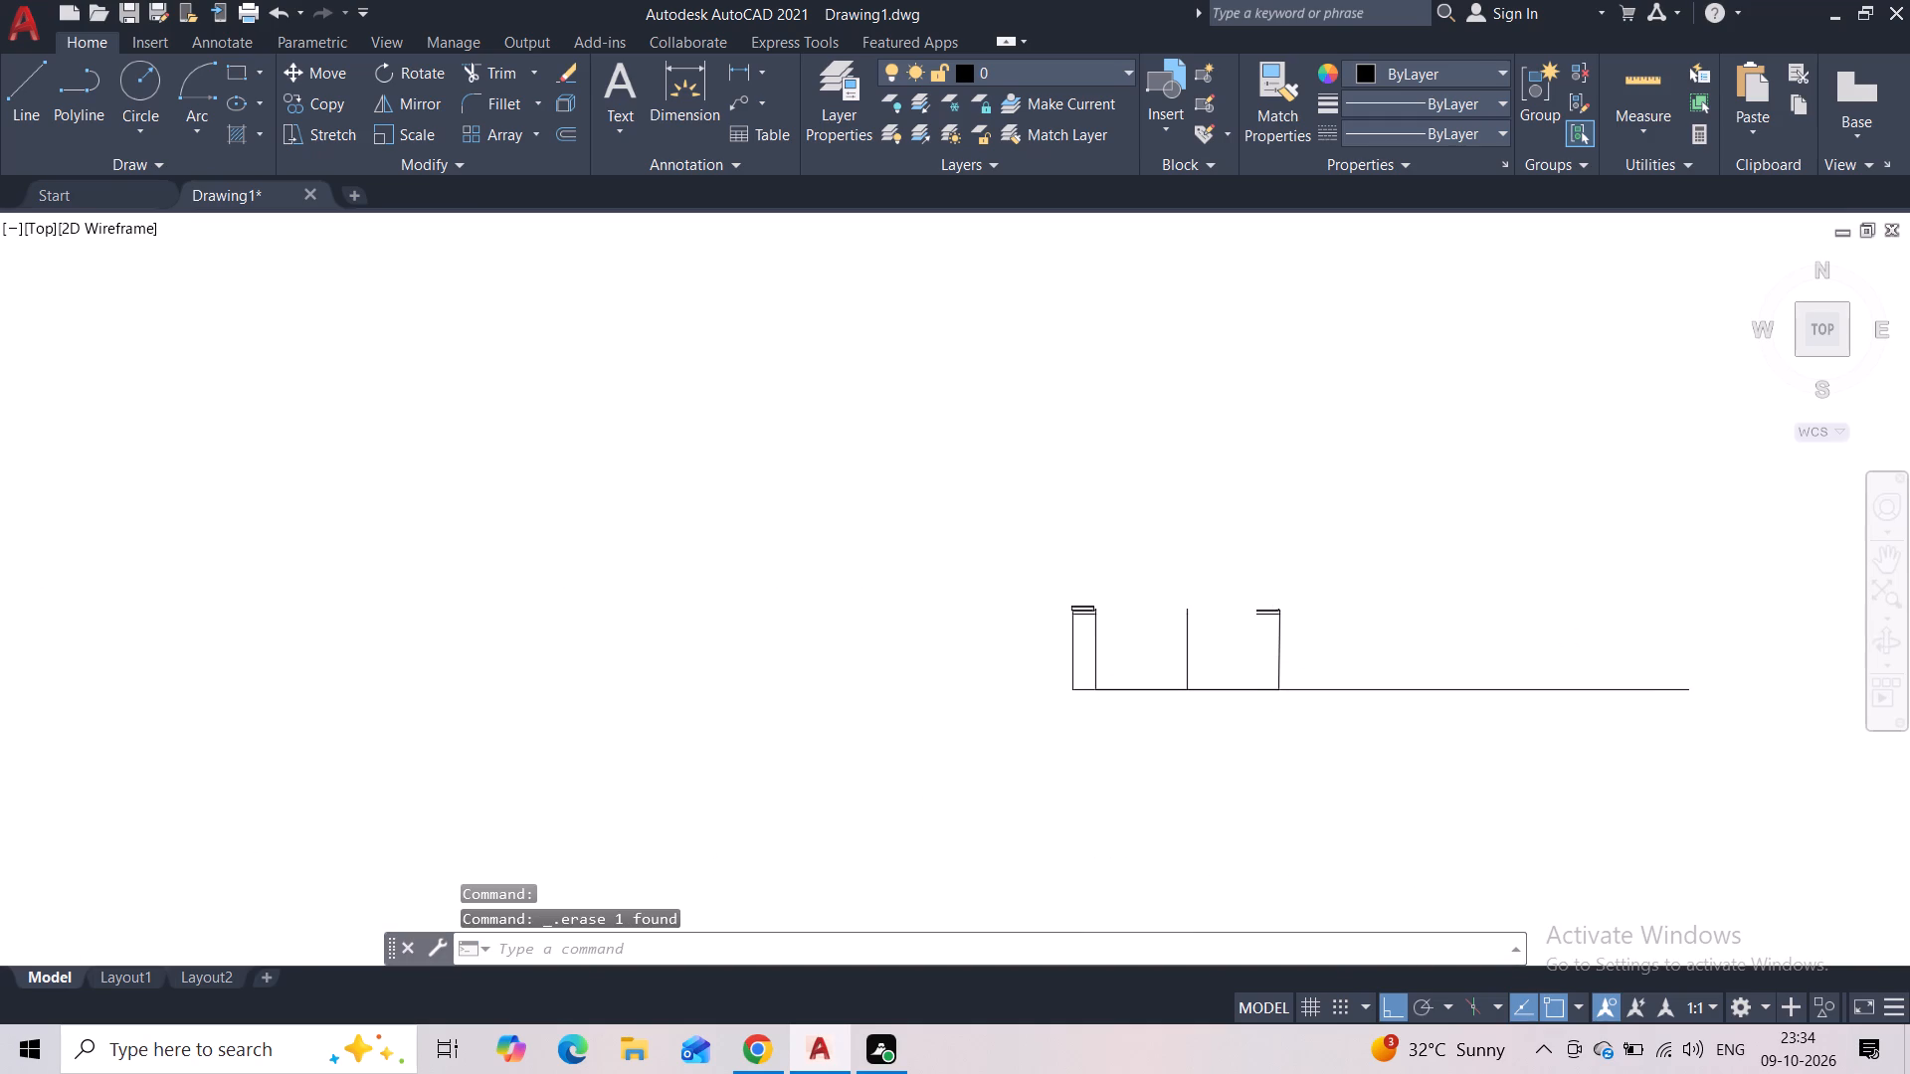
pyautogui.scroll(1, 1150, 596)
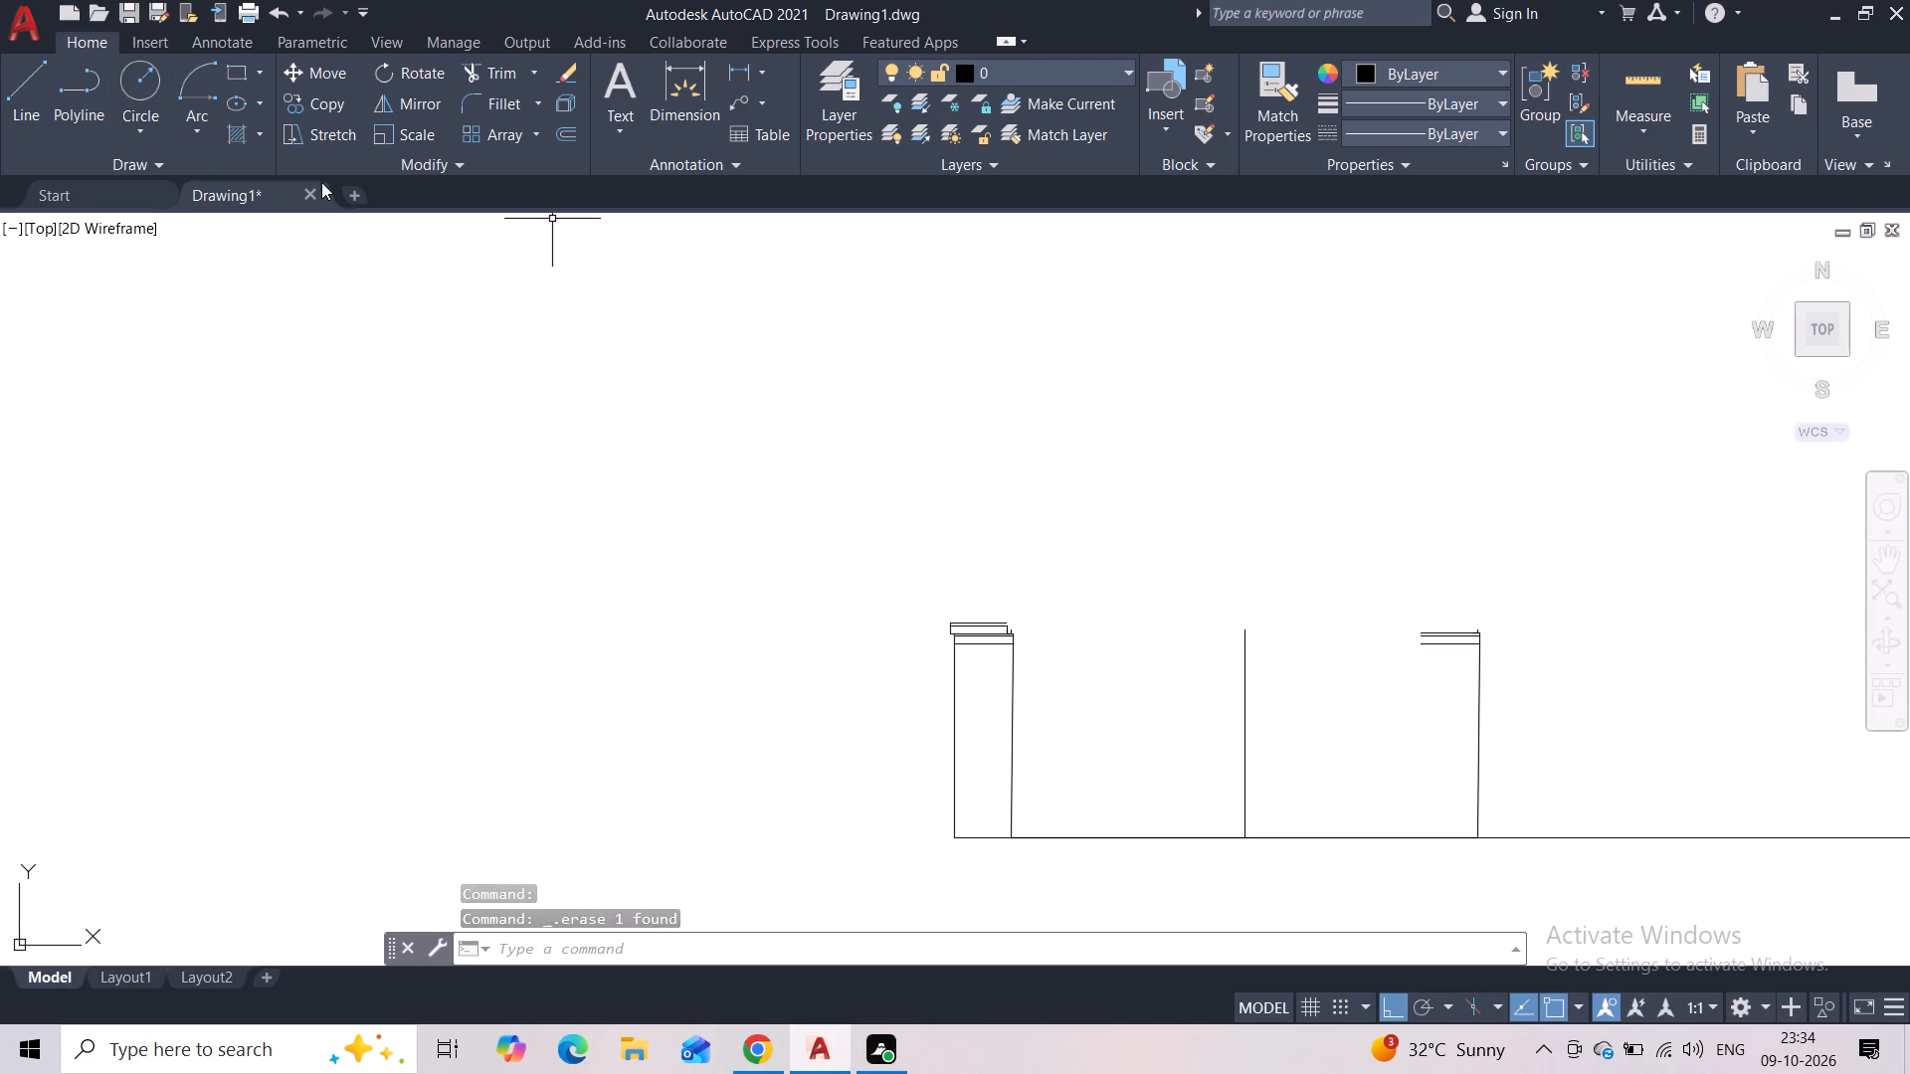
pyautogui.click(202, 138)
pyautogui.click(253, 233)
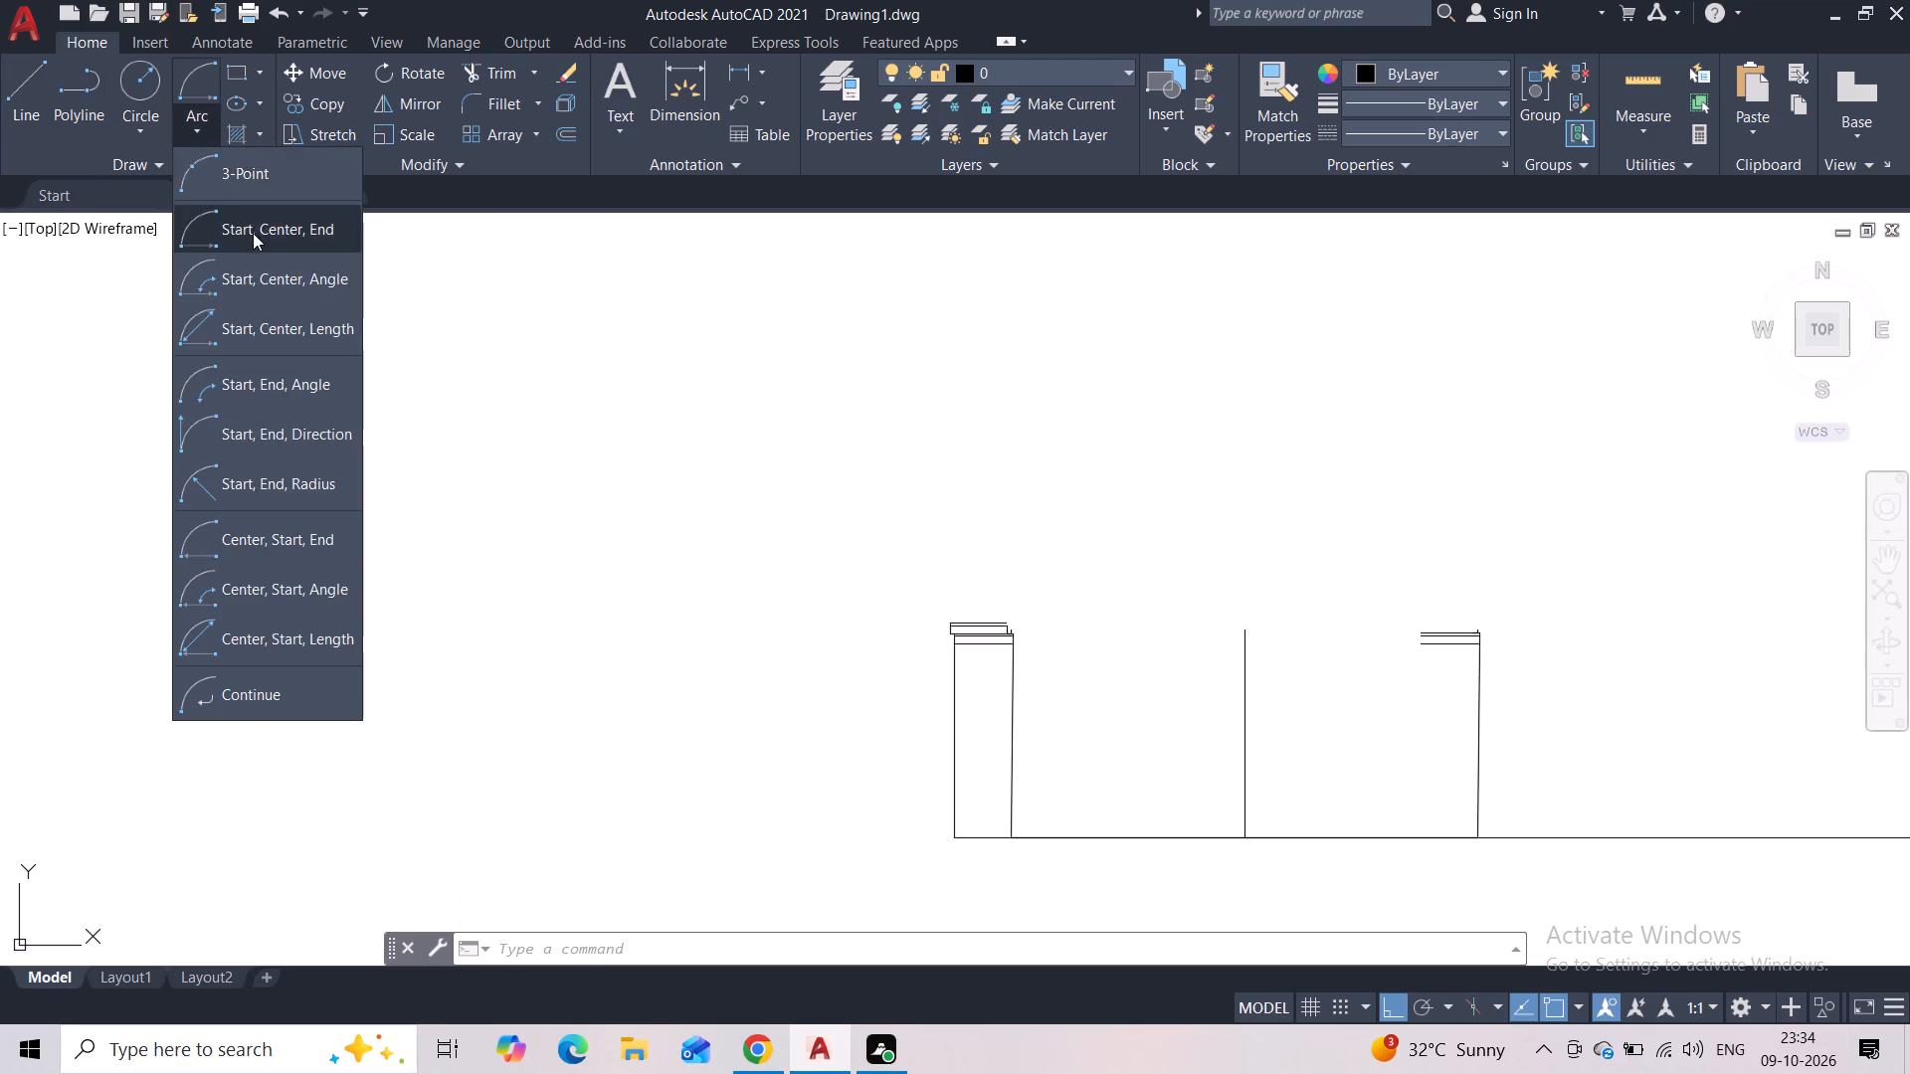
pyautogui.scroll(2, 1349, 635)
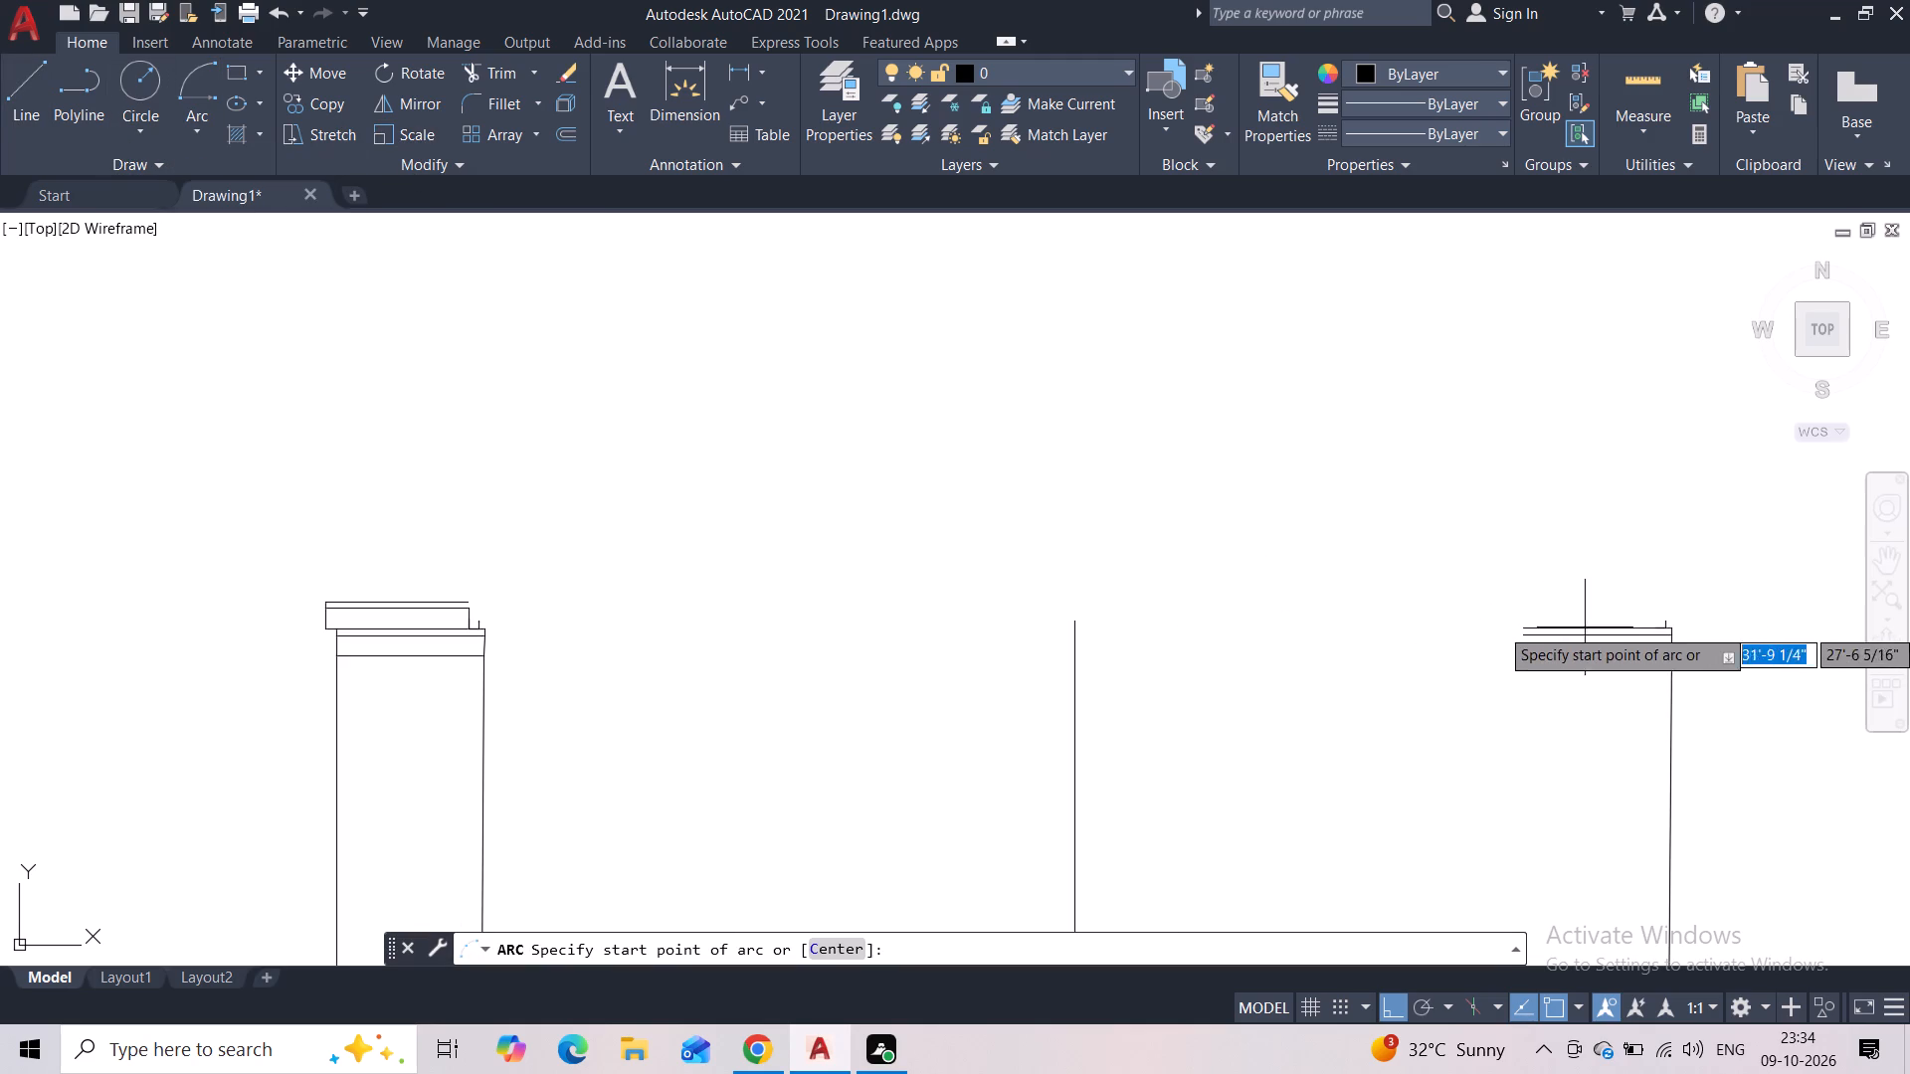
pyautogui.scroll(2, 1662, 616)
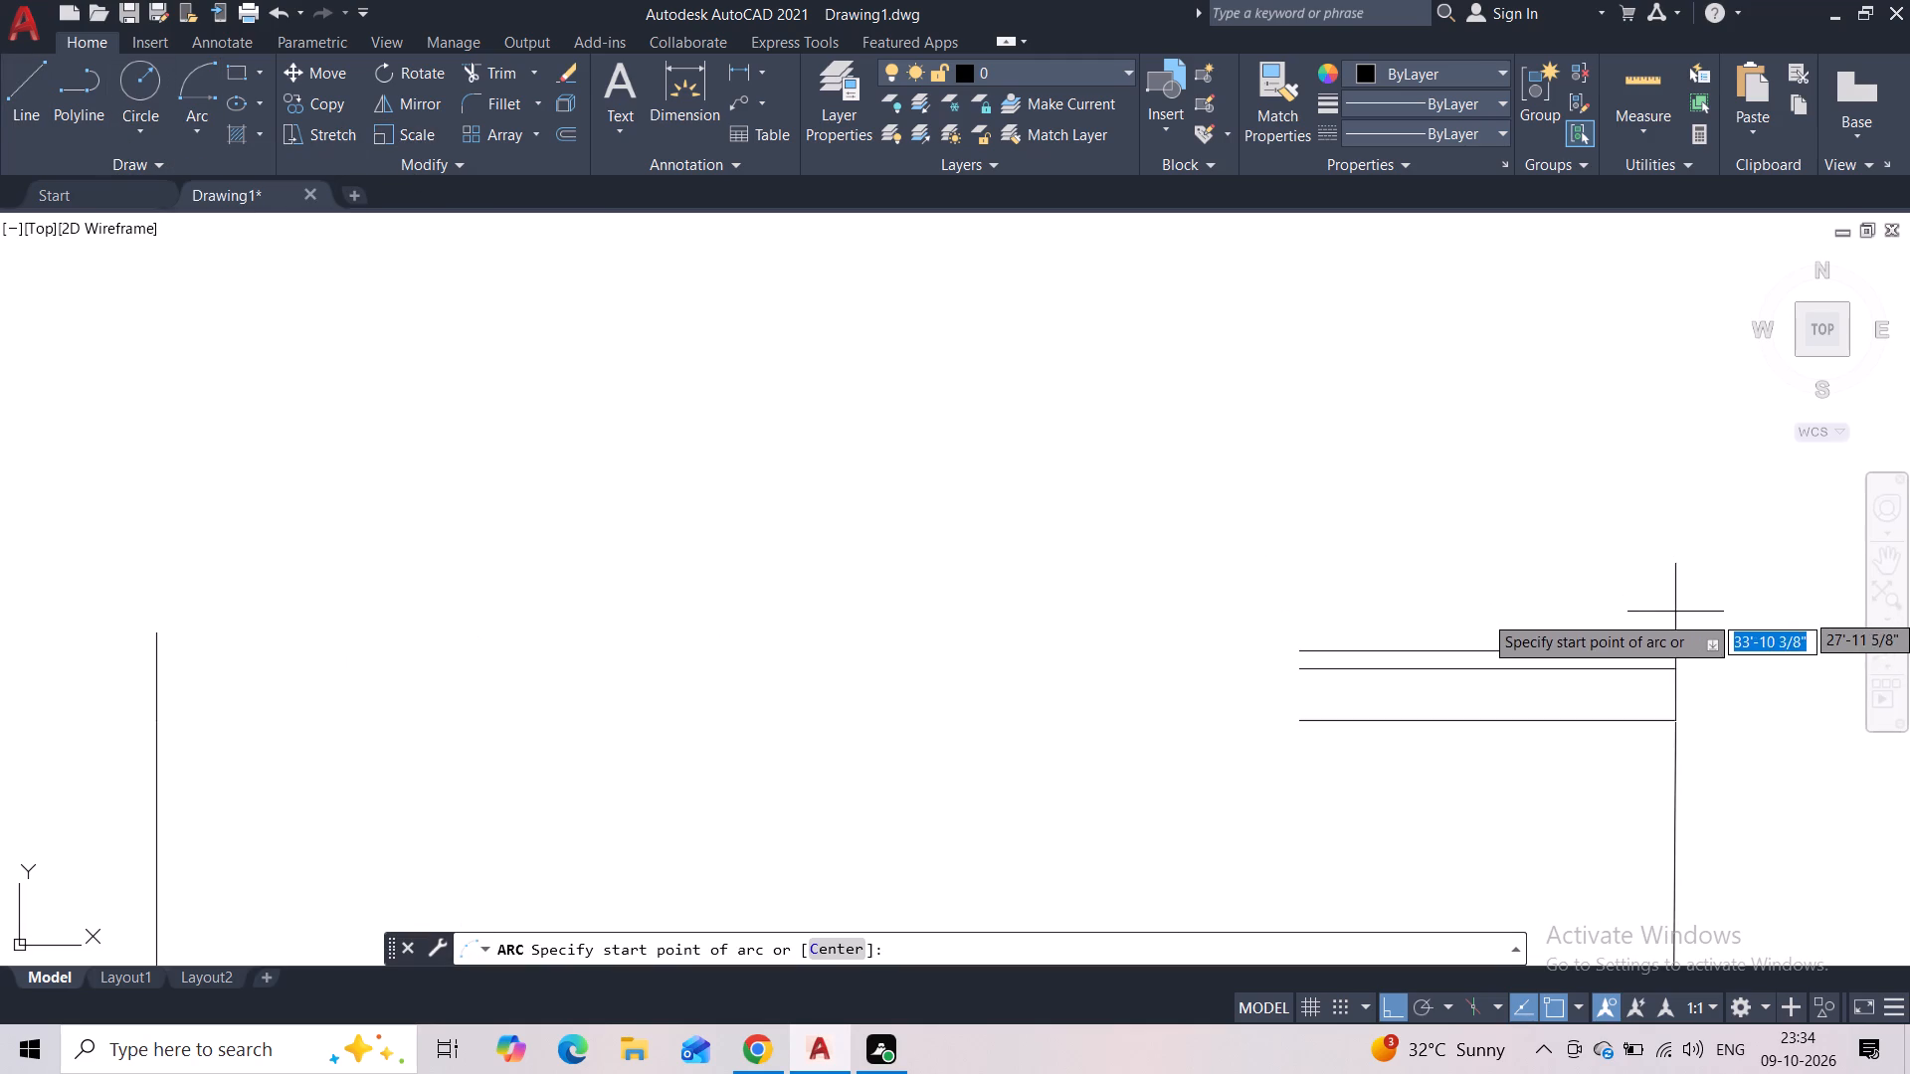
pyautogui.click(1658, 635)
pyautogui.moveTo(1206, 610); pyautogui.dragTo(1269, 490, button='middle')
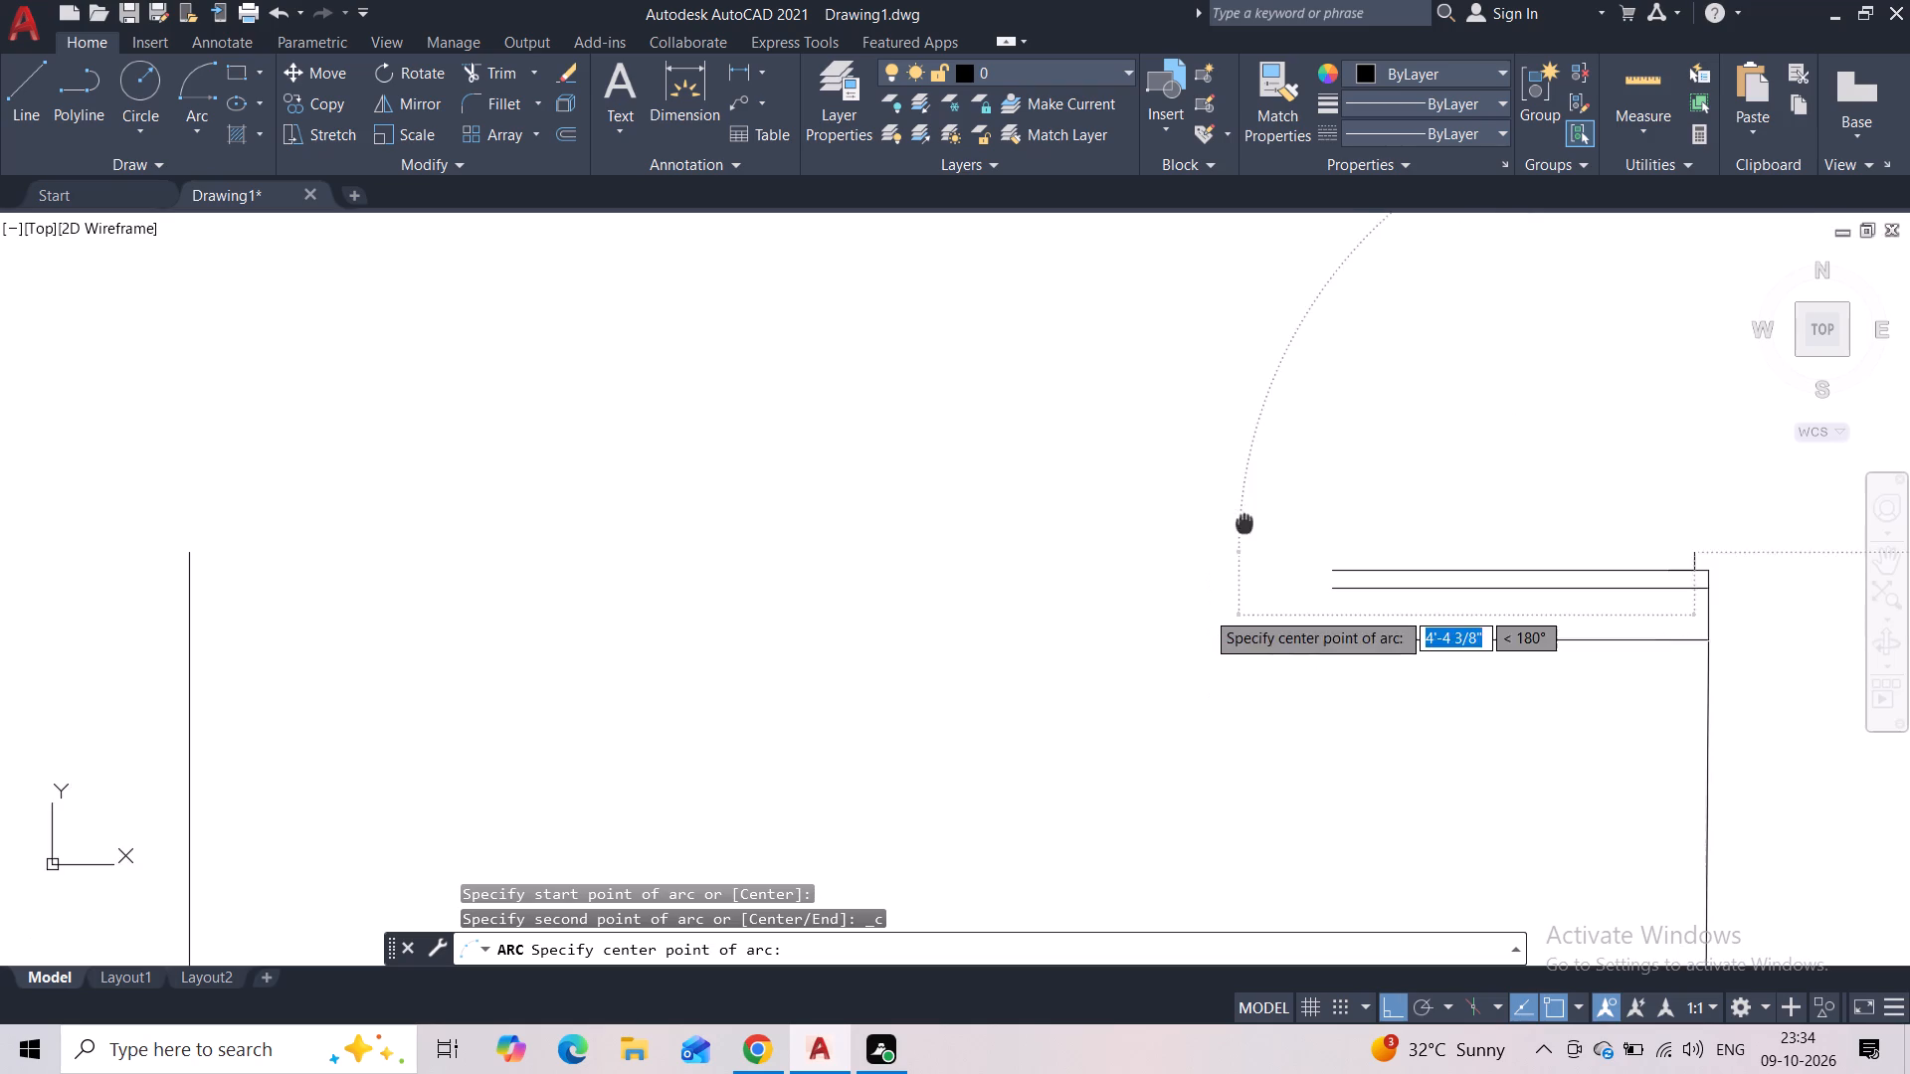
pyautogui.moveTo(1269, 490); pyautogui.dragTo(1322, 435, button='middle')
pyautogui.scroll(-2, 1123, 550)
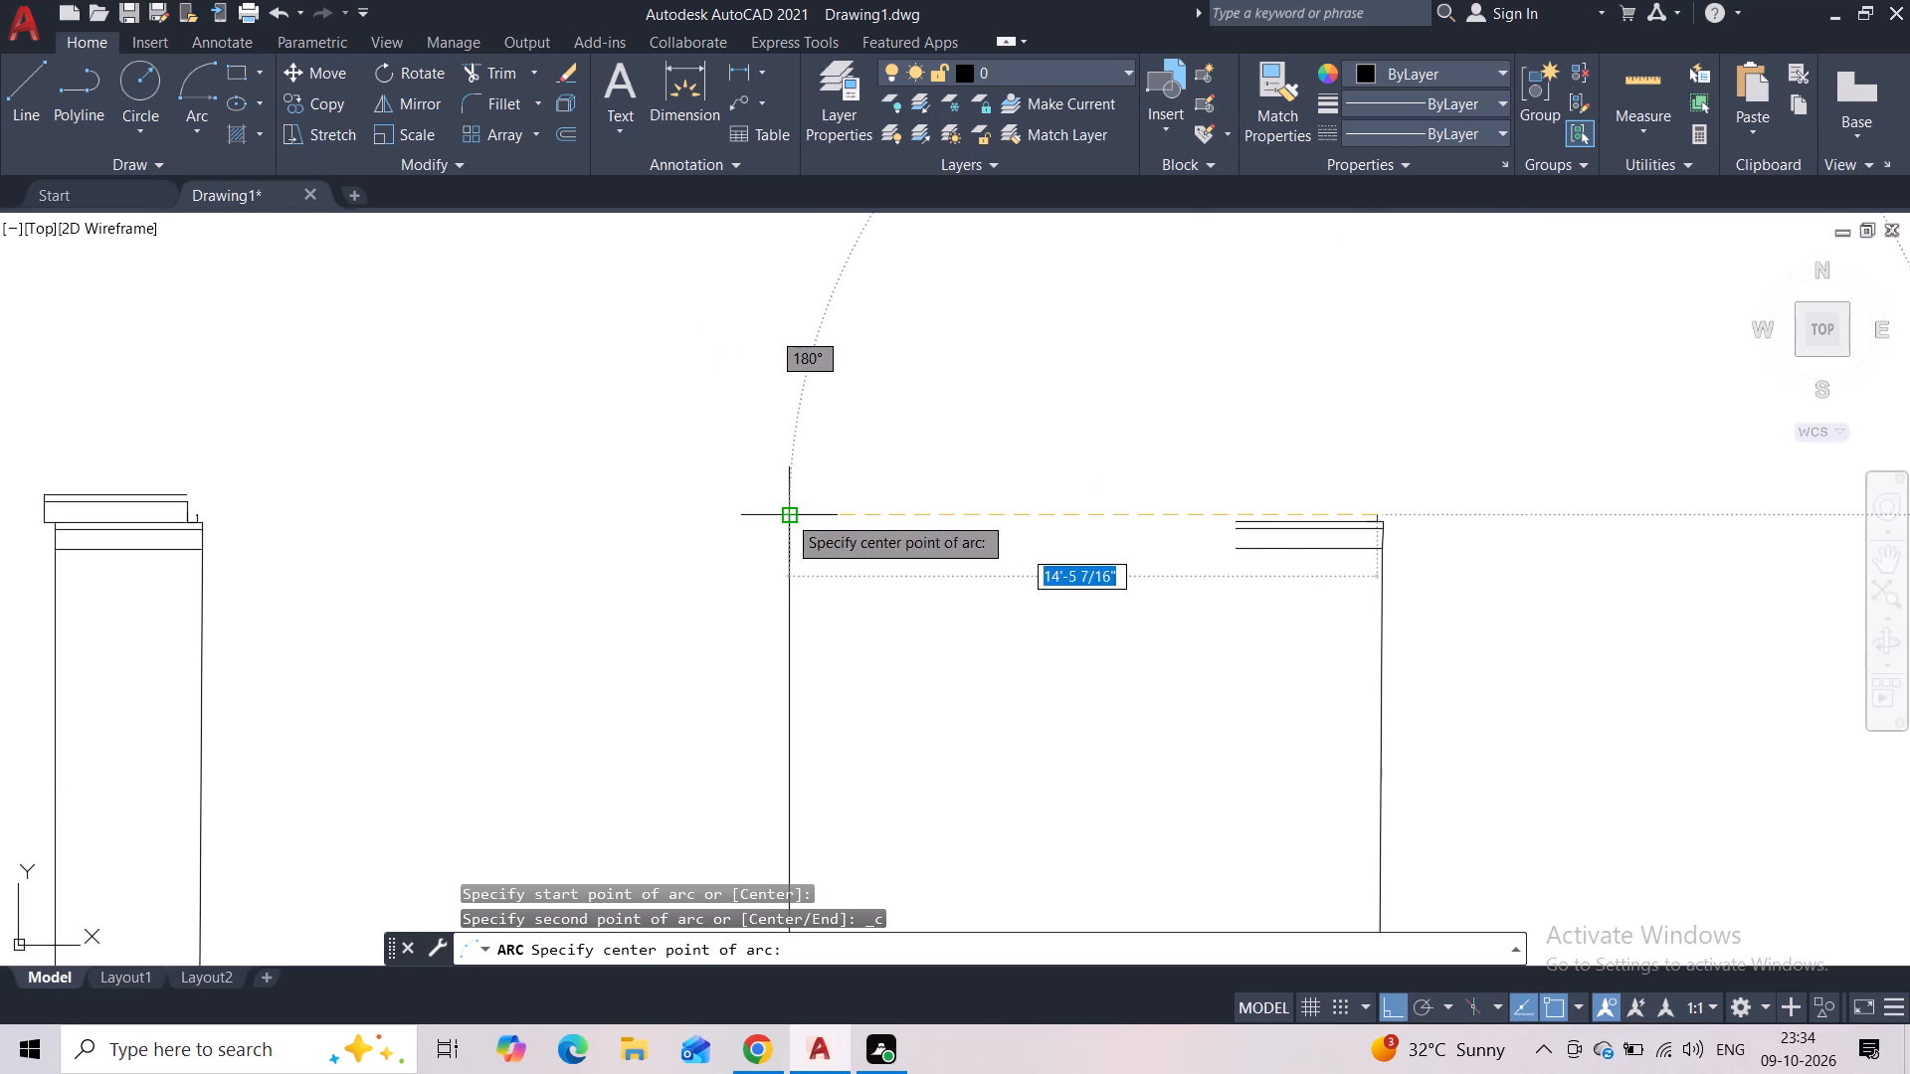
pyautogui.click(787, 514)
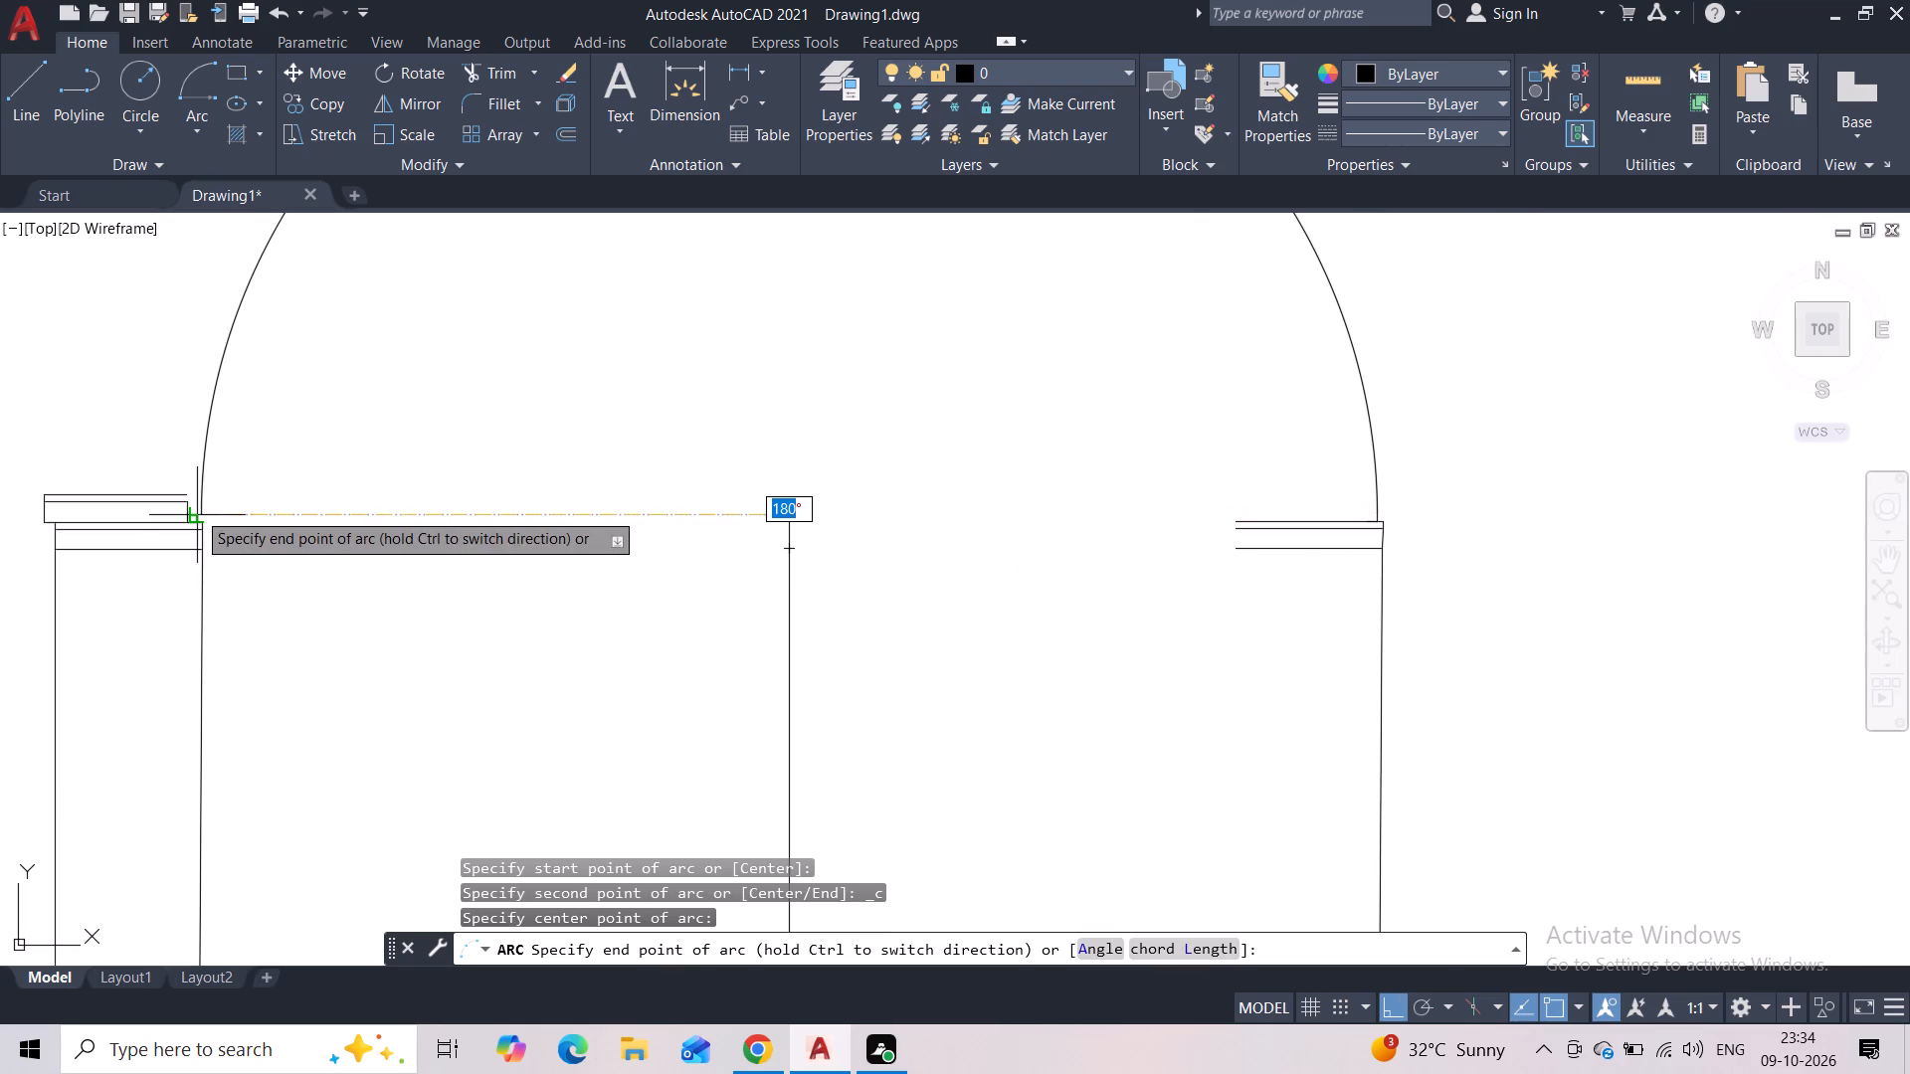
pyautogui.scroll(5, 192, 511)
pyautogui.scroll(2, 304, 490)
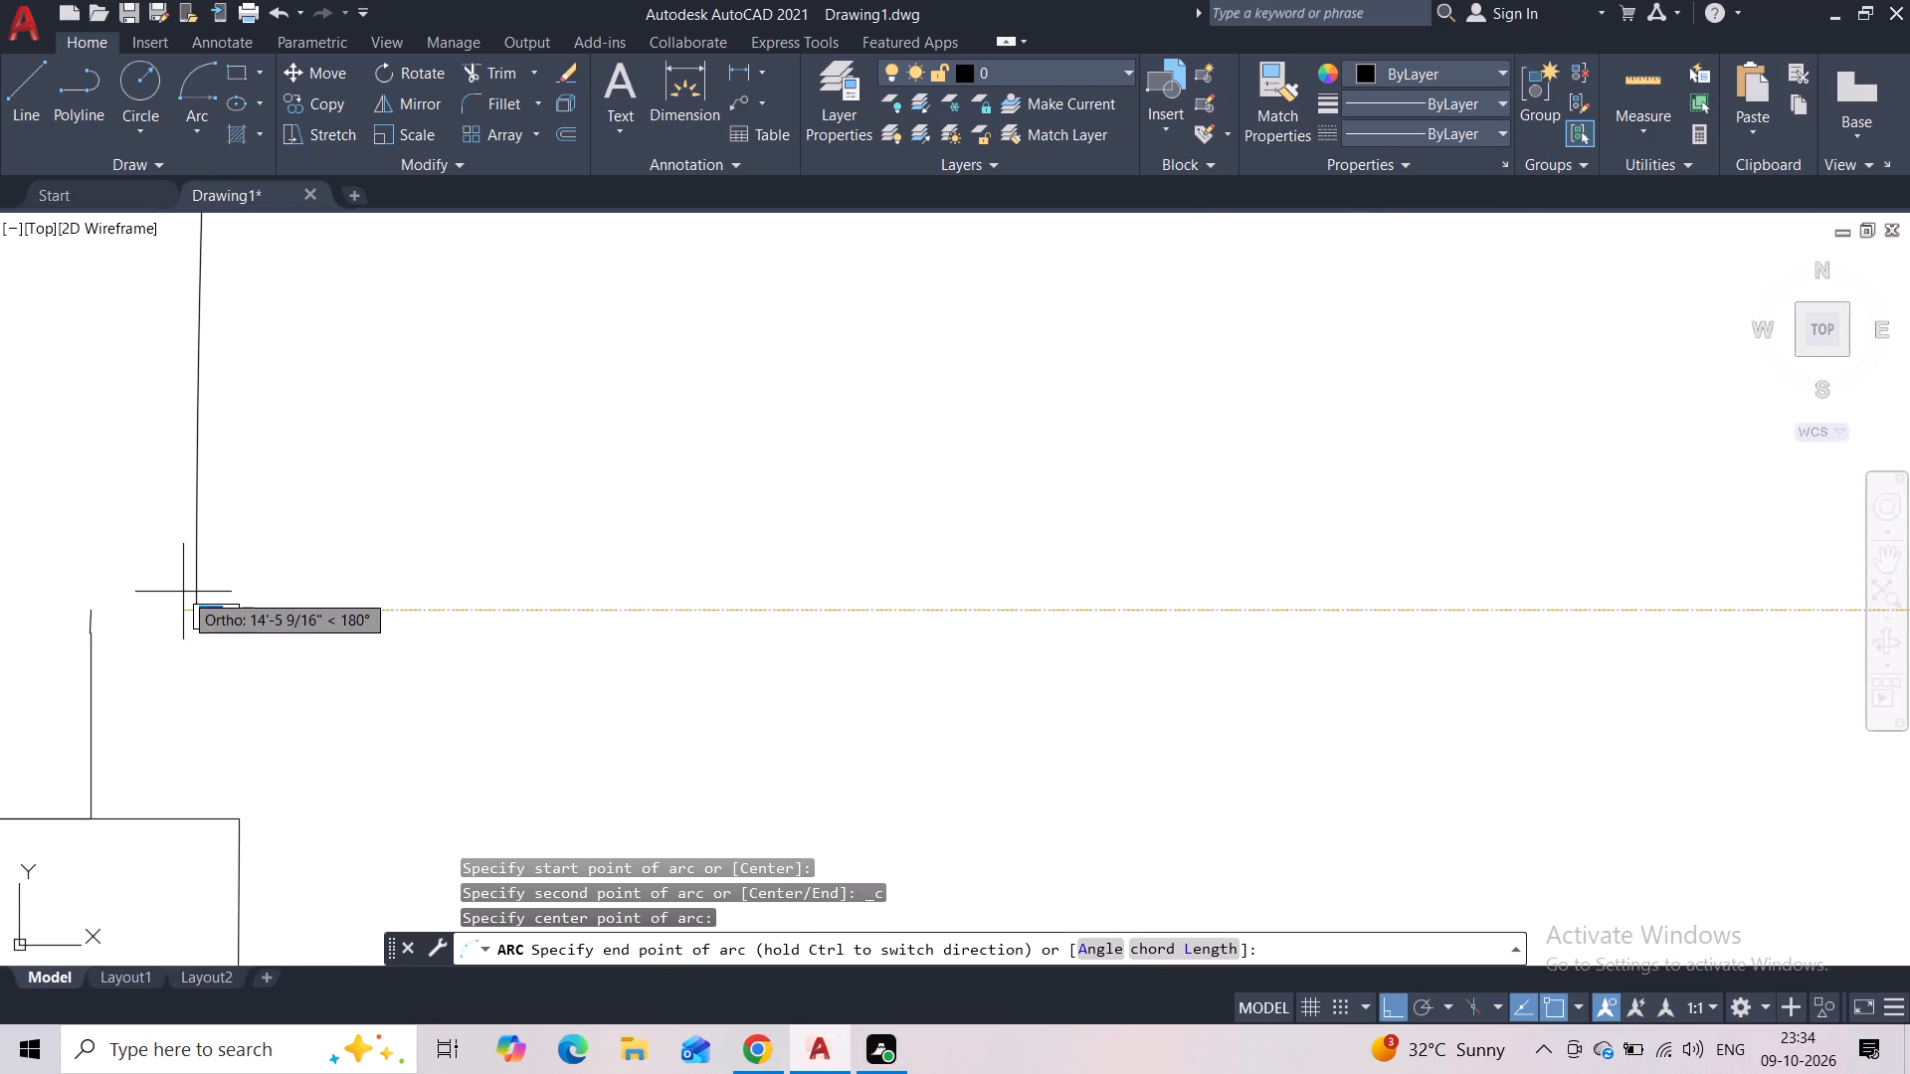
pyautogui.click(94, 615)
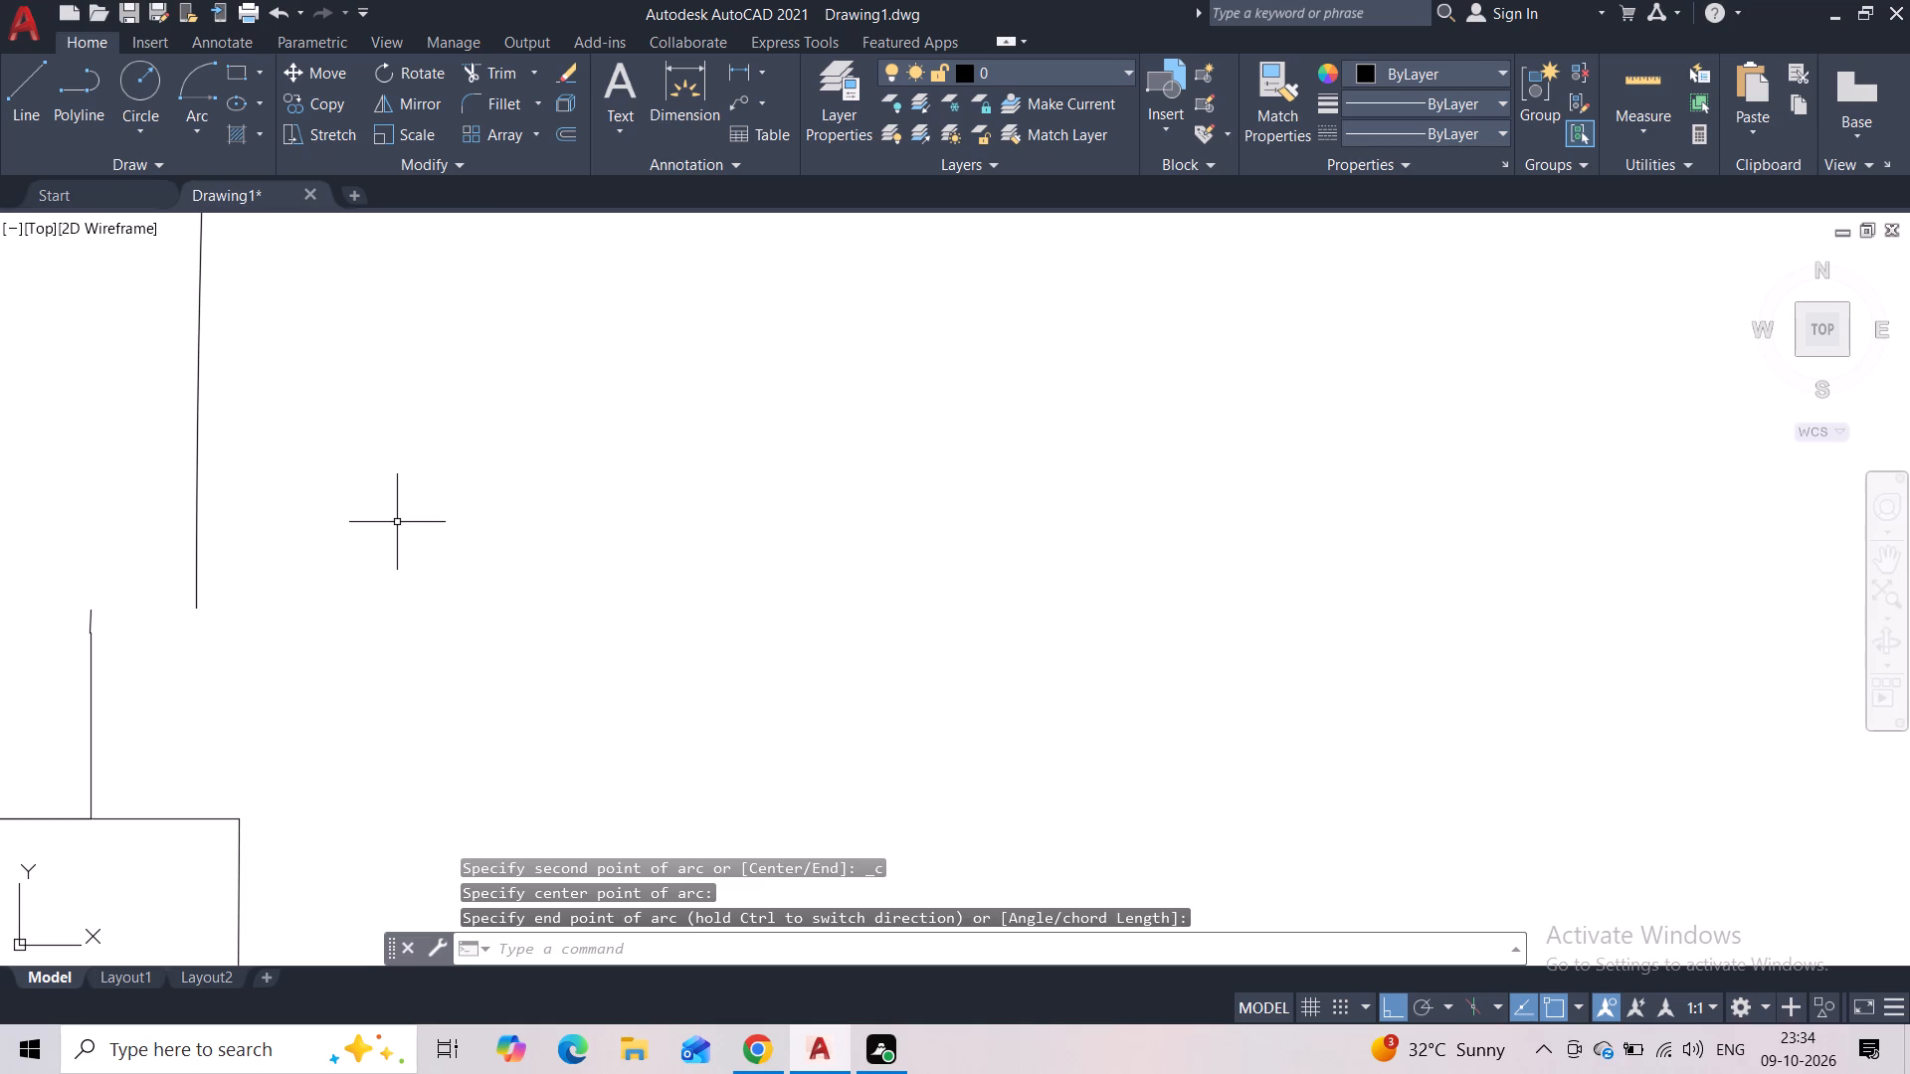
pyautogui.press('Escape')
pyautogui.scroll(-5, 409, 519)
pyautogui.scroll(-3, 537, 511)
pyautogui.scroll(-2, 809, 513)
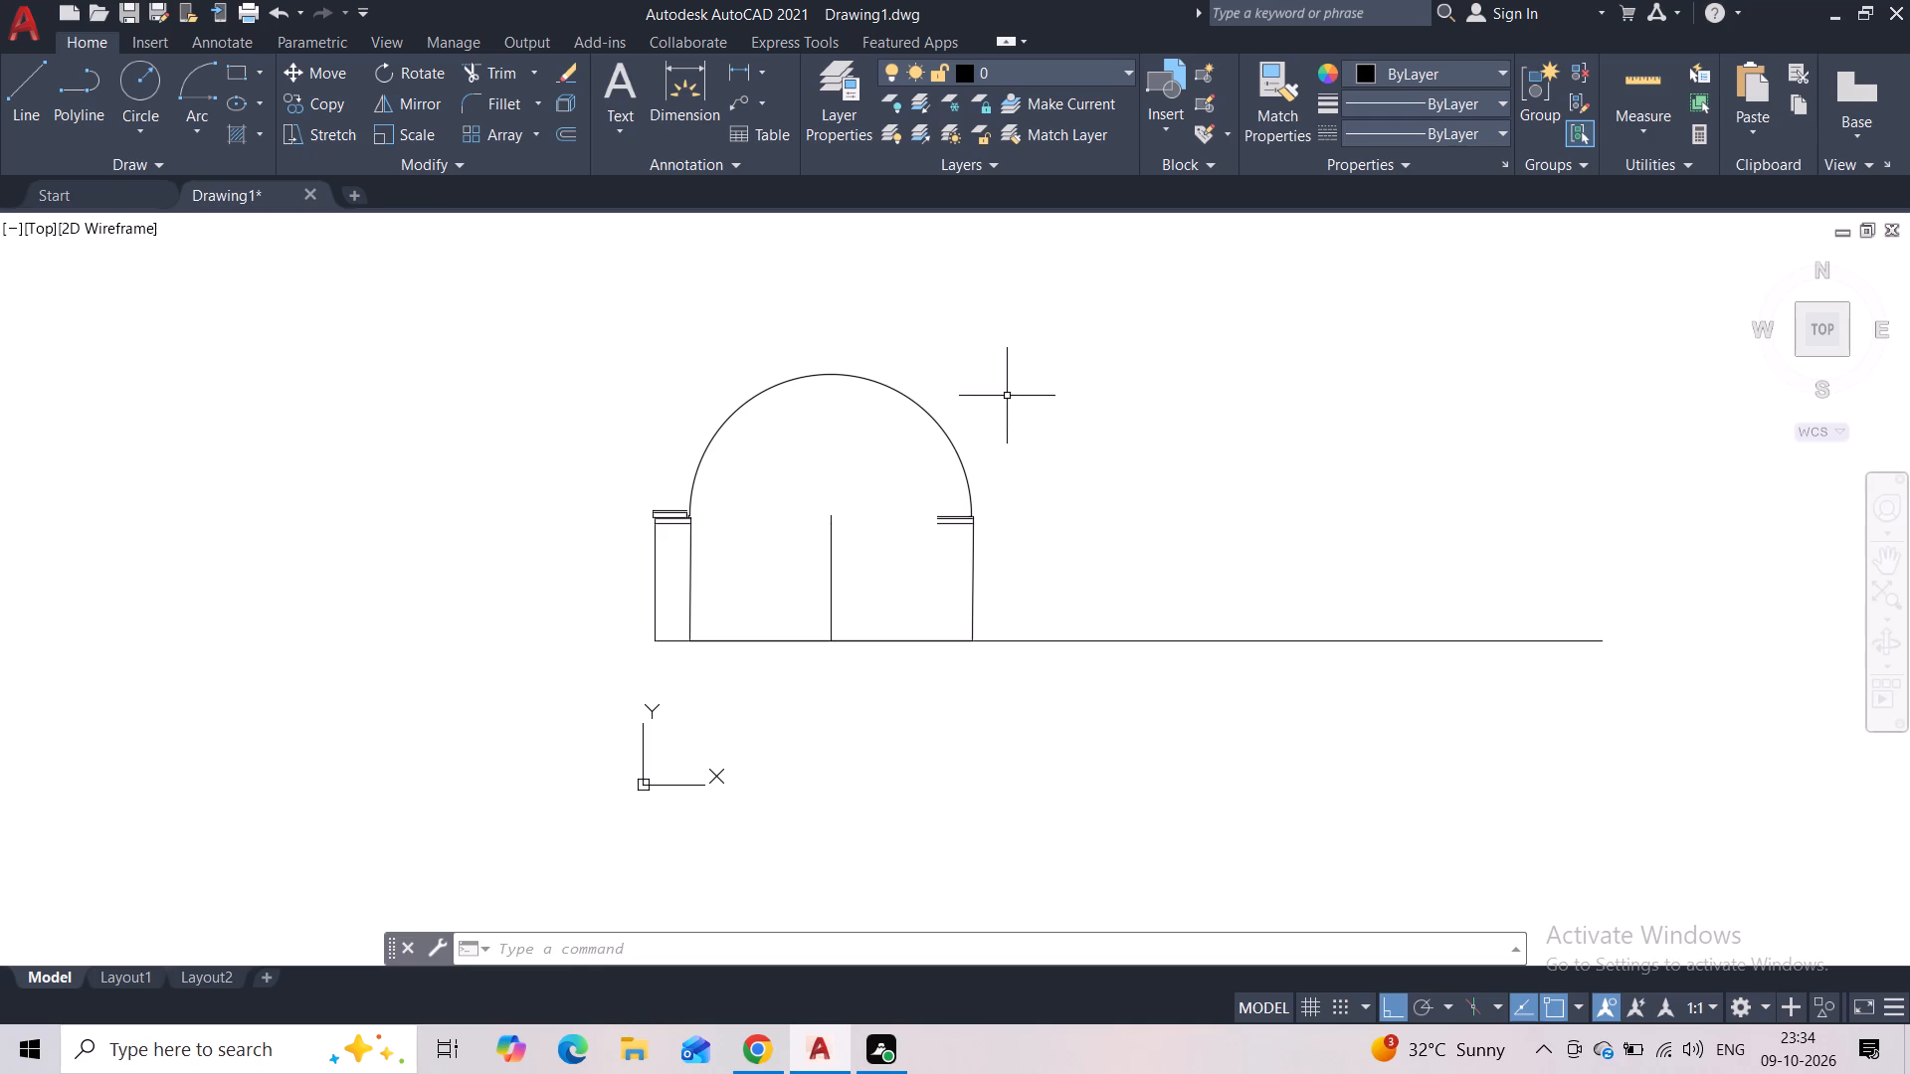
pyautogui.click(997, 384)
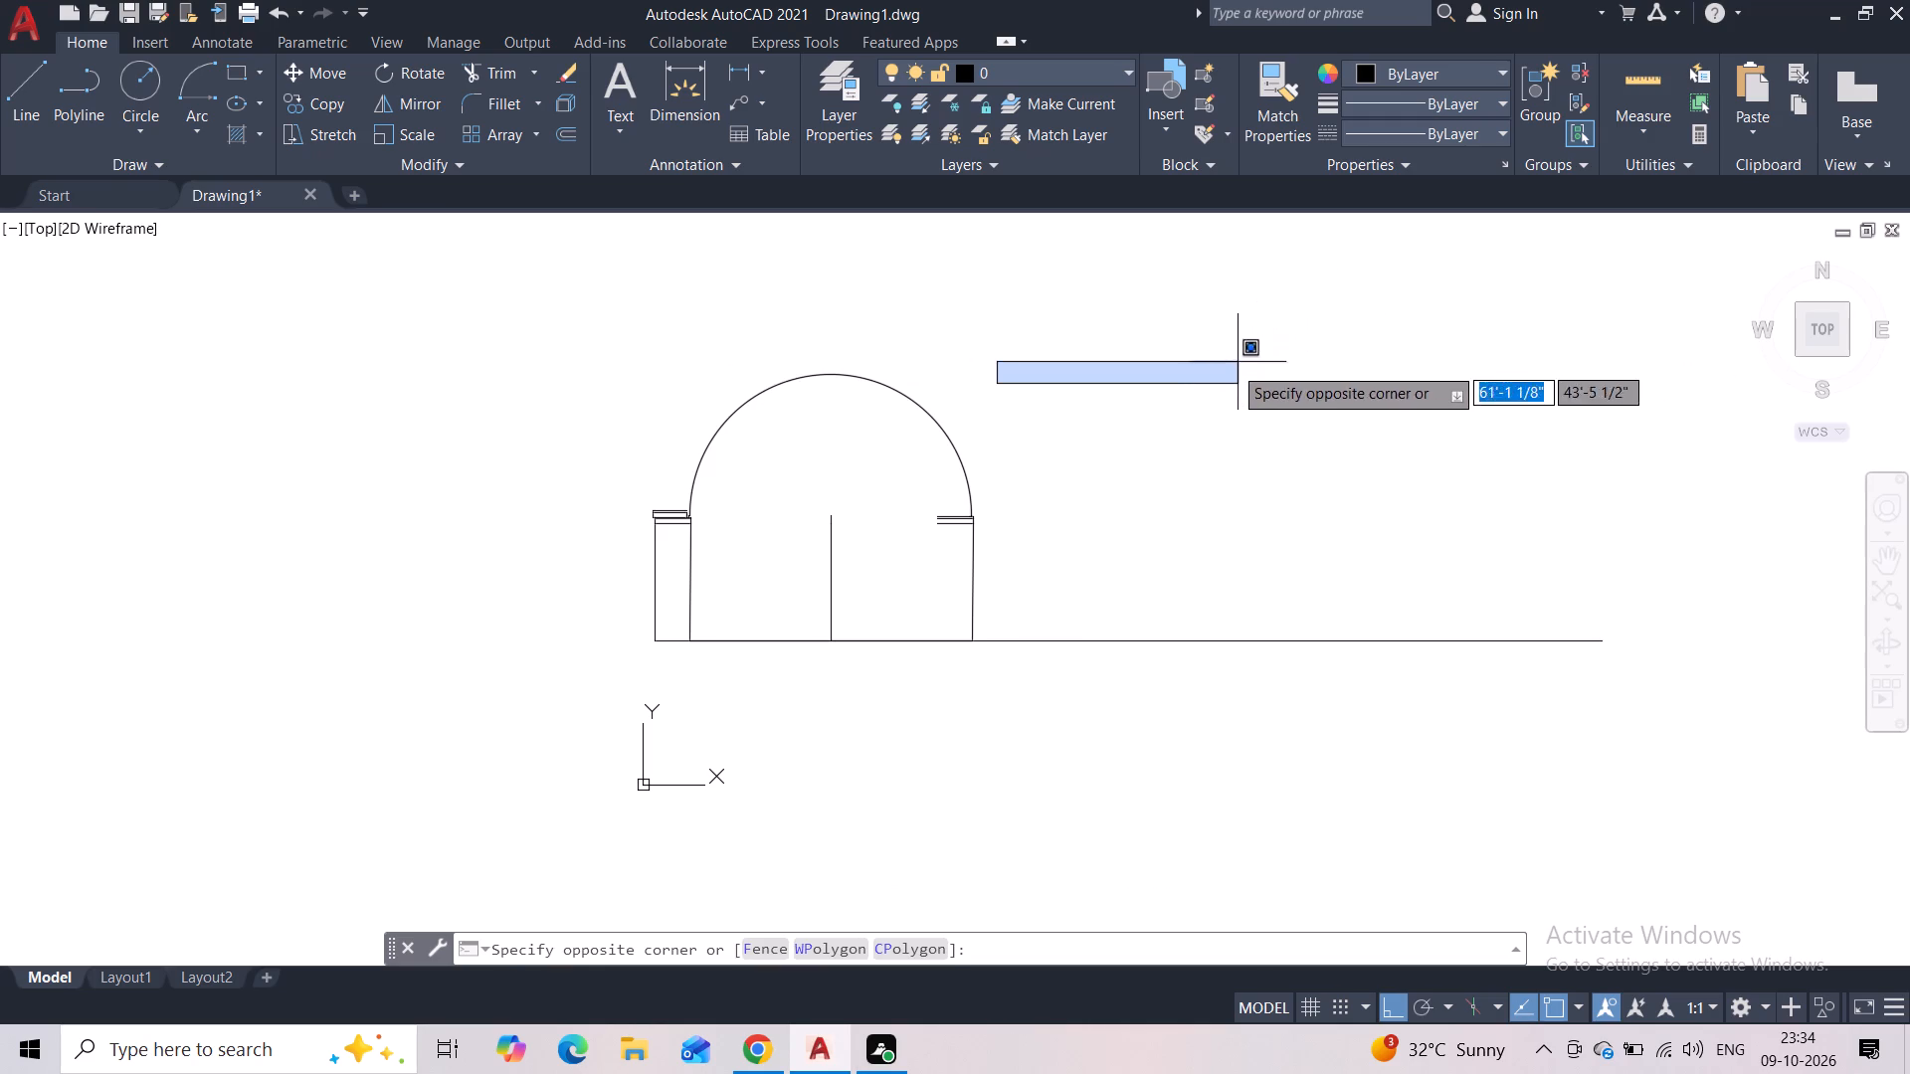
pyautogui.press('Escape')
# With ortho off, draw a five-segment polyline beneath the arch from the left stub's top, peaking near mid-span, to the right stub's top.
pyautogui.scroll(-2, 1223, 391)
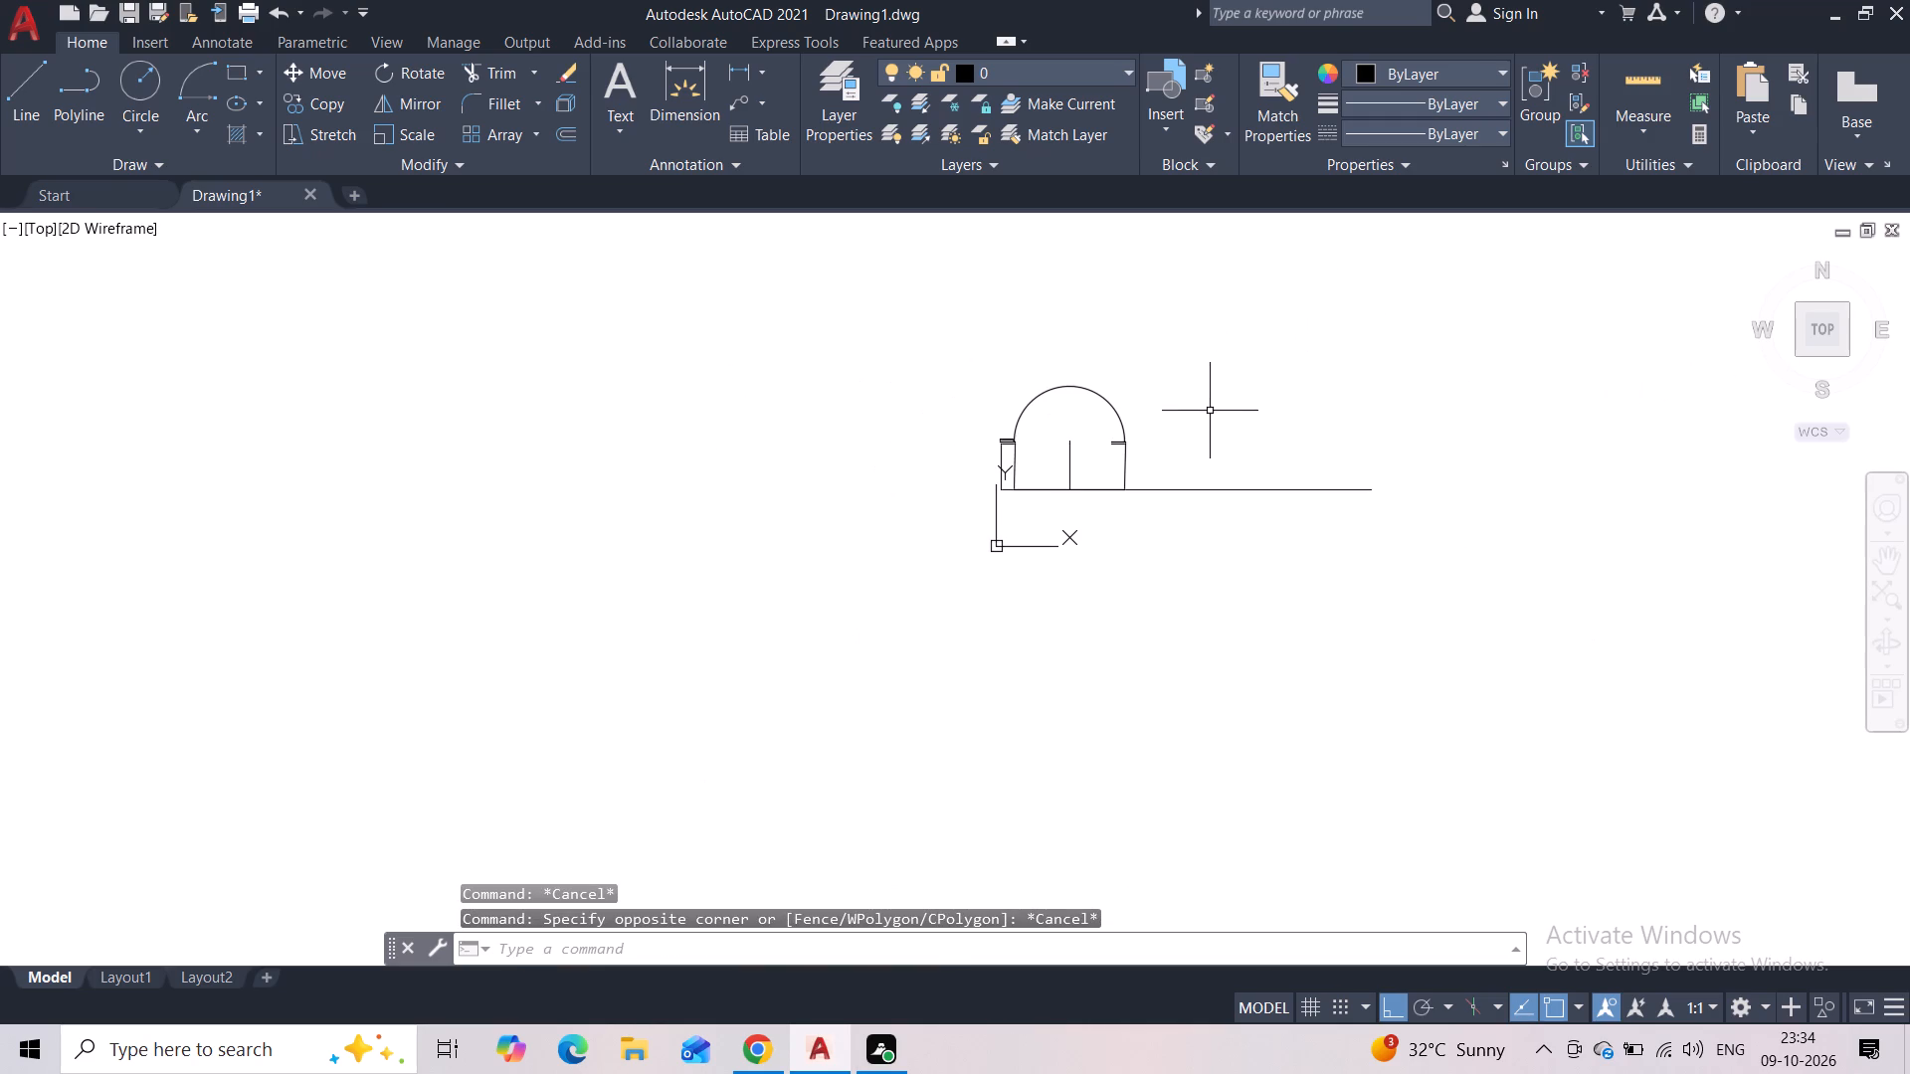
pyautogui.scroll(3, 1063, 417)
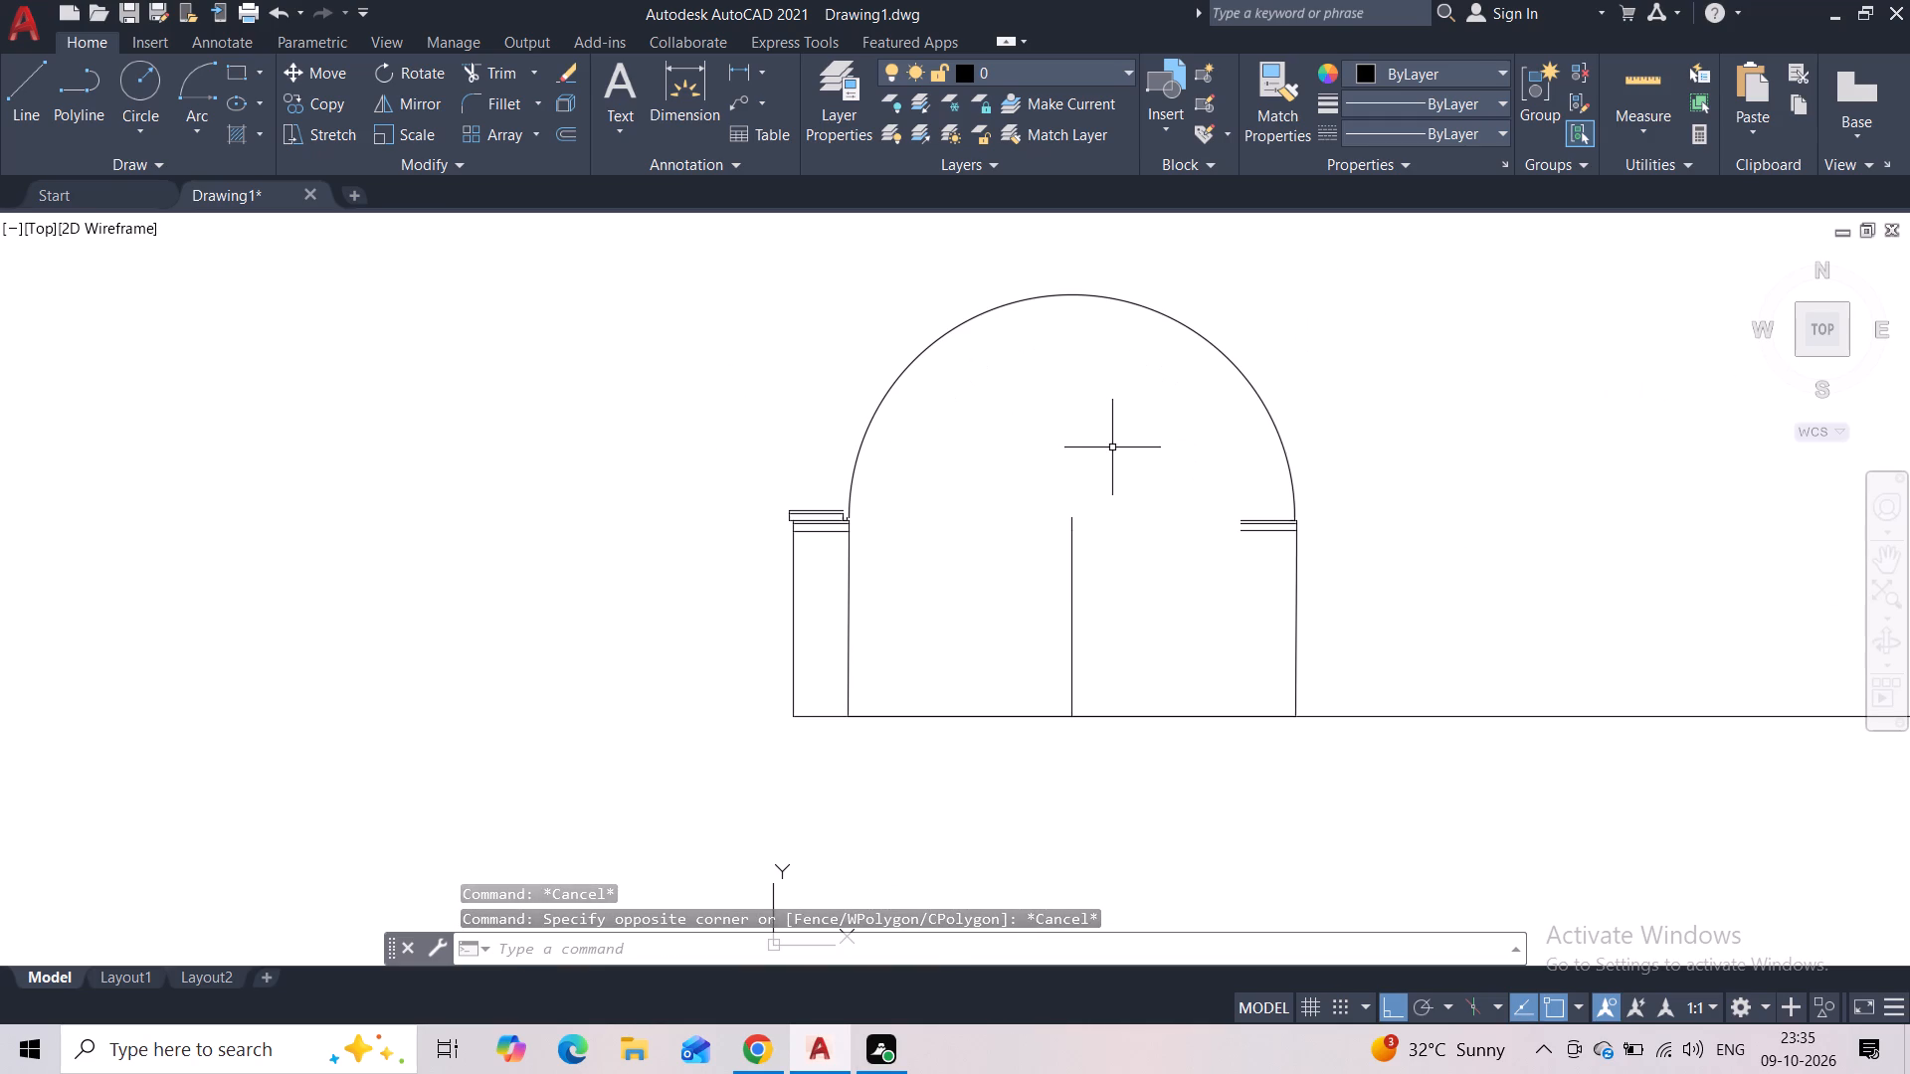
pyautogui.scroll(3, 1237, 472)
pyautogui.scroll(3, 1416, 650)
pyautogui.scroll(-3, 1229, 543)
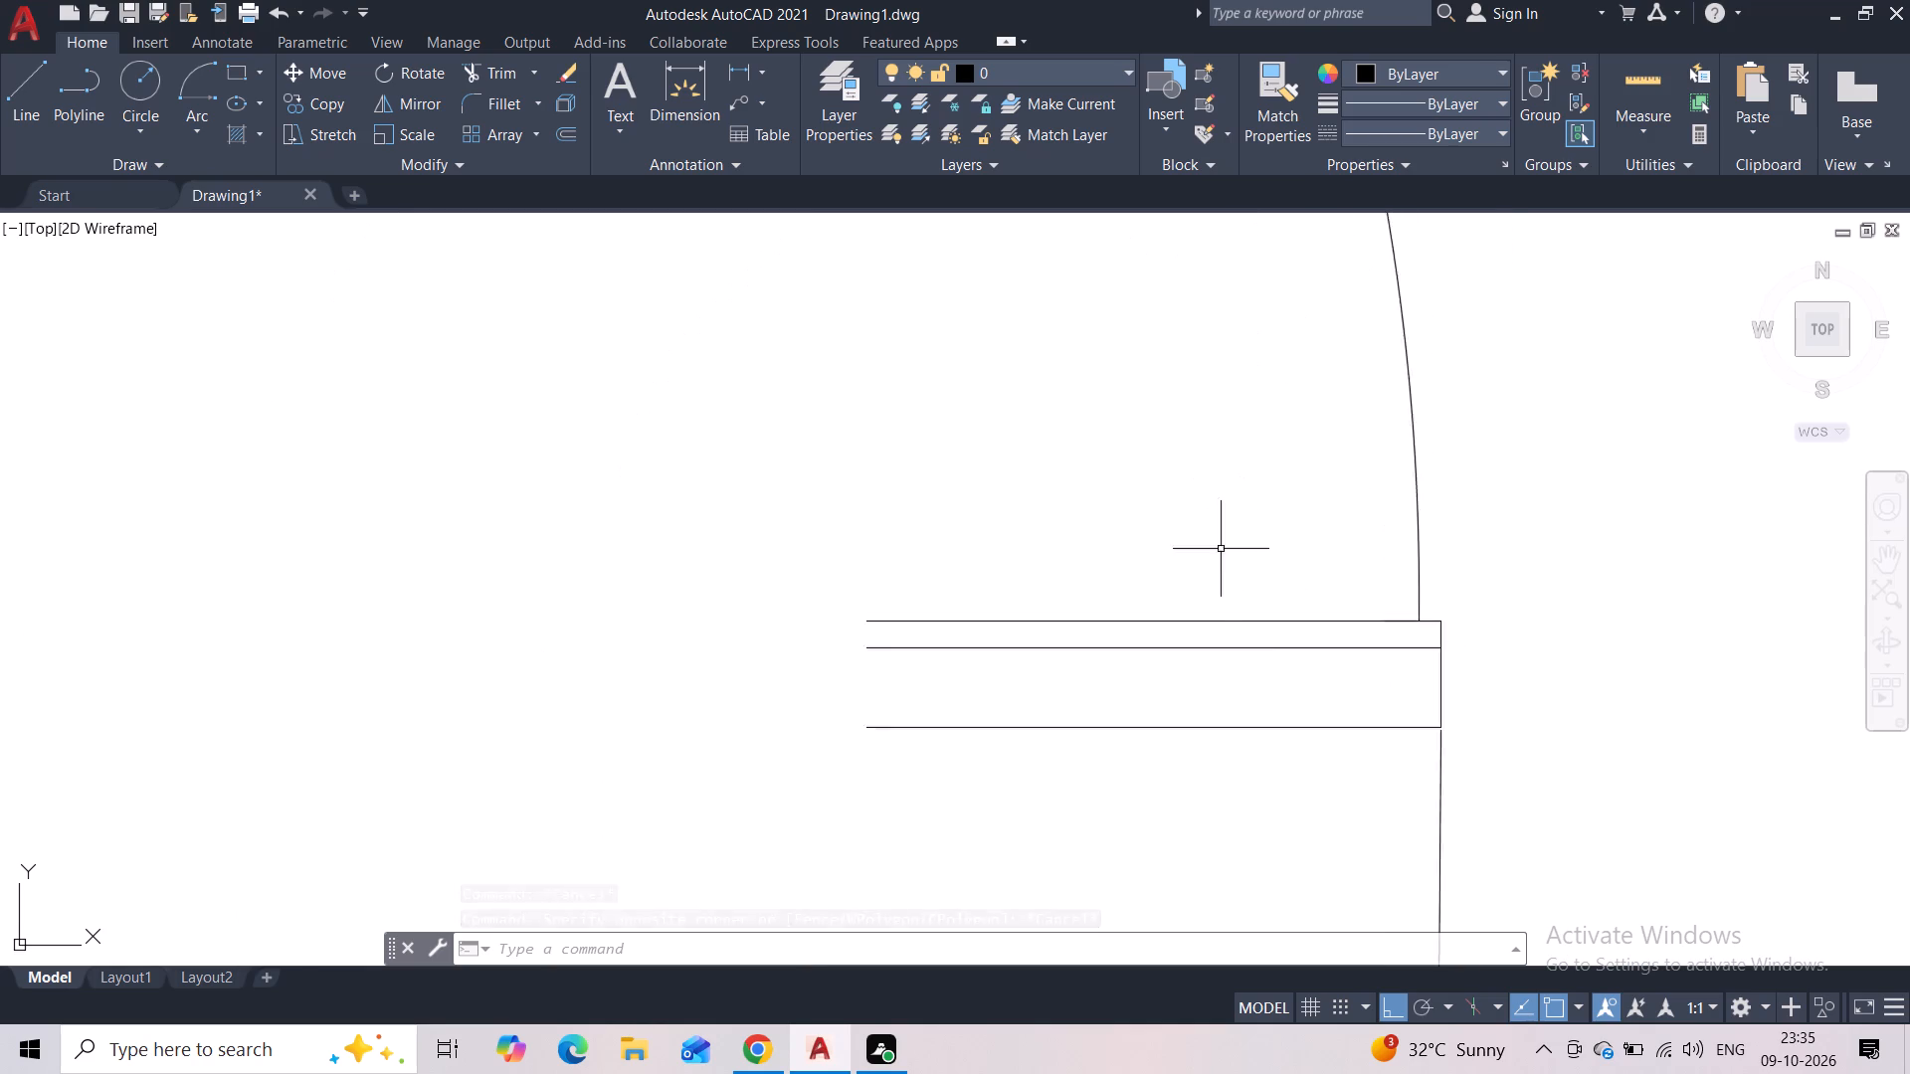
pyautogui.scroll(-3, 1217, 550)
pyautogui.click(93, 133)
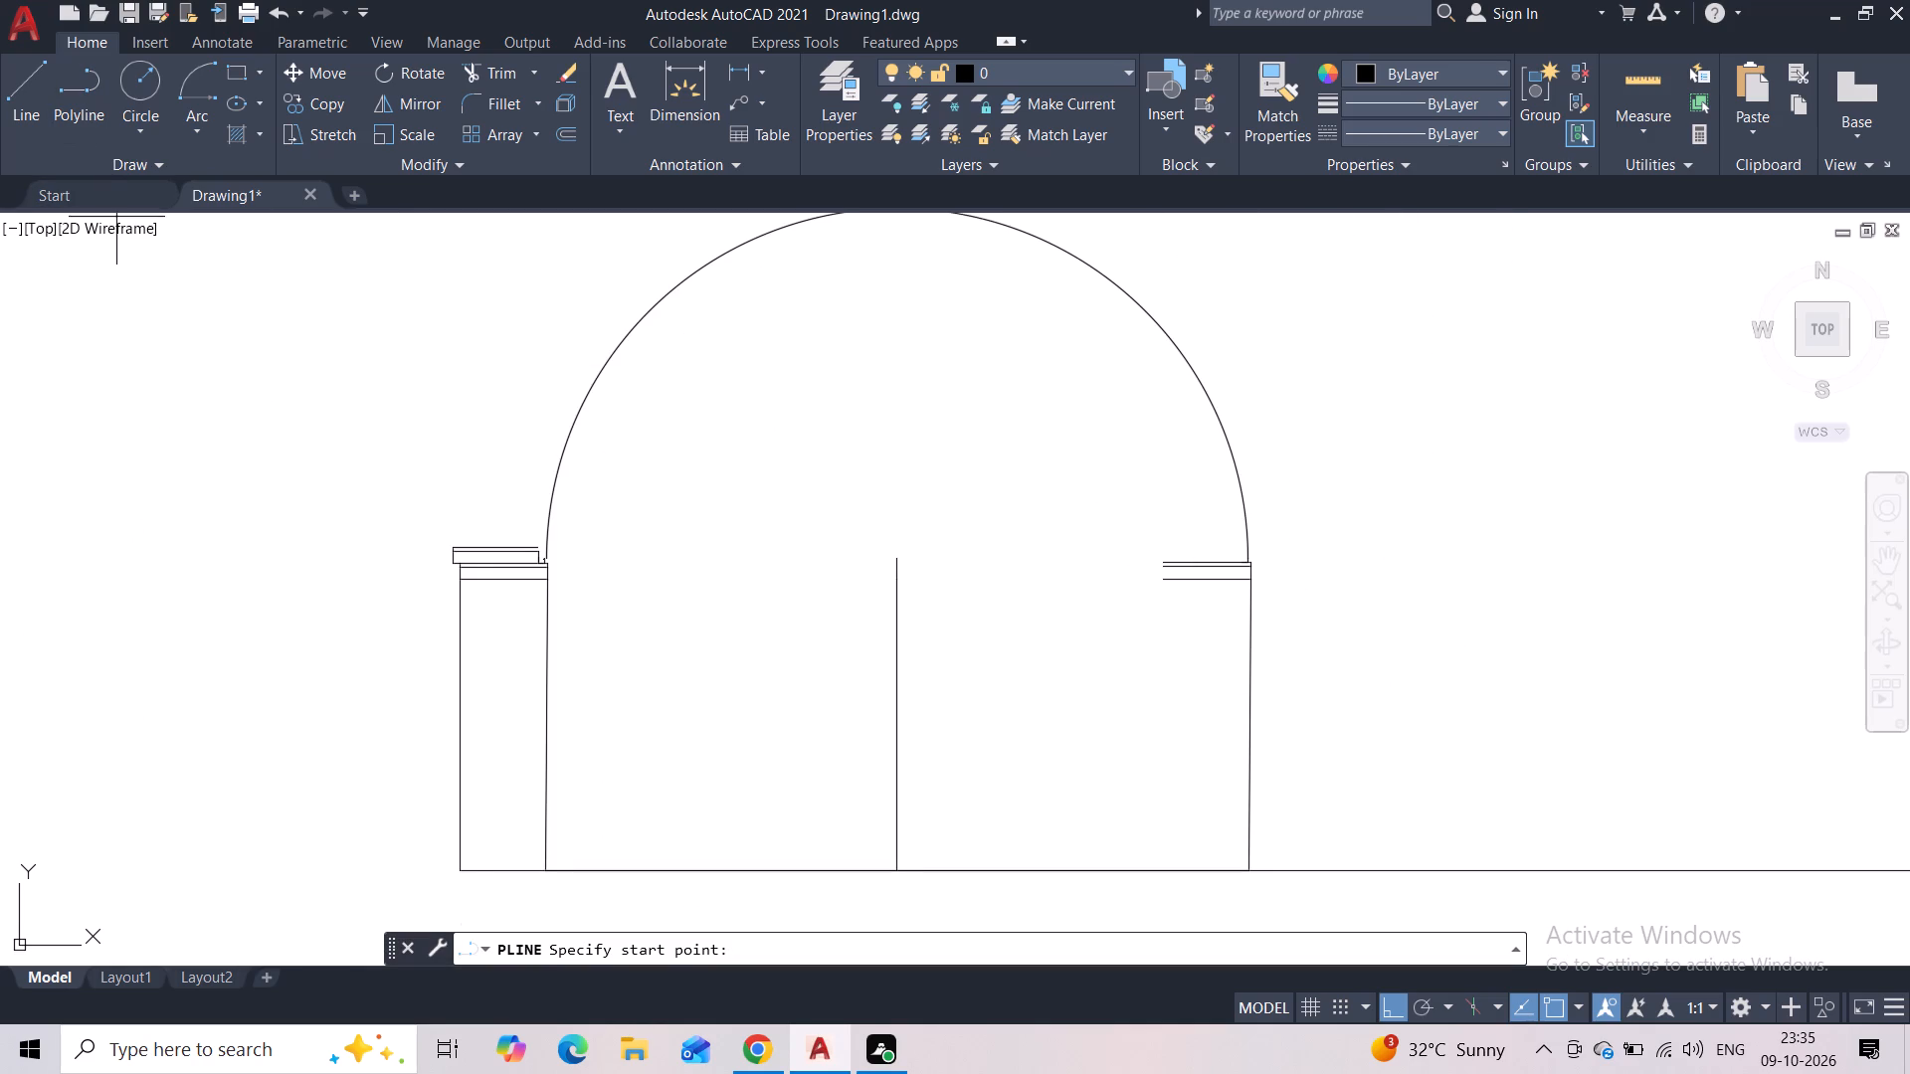
pyautogui.scroll(3, 537, 556)
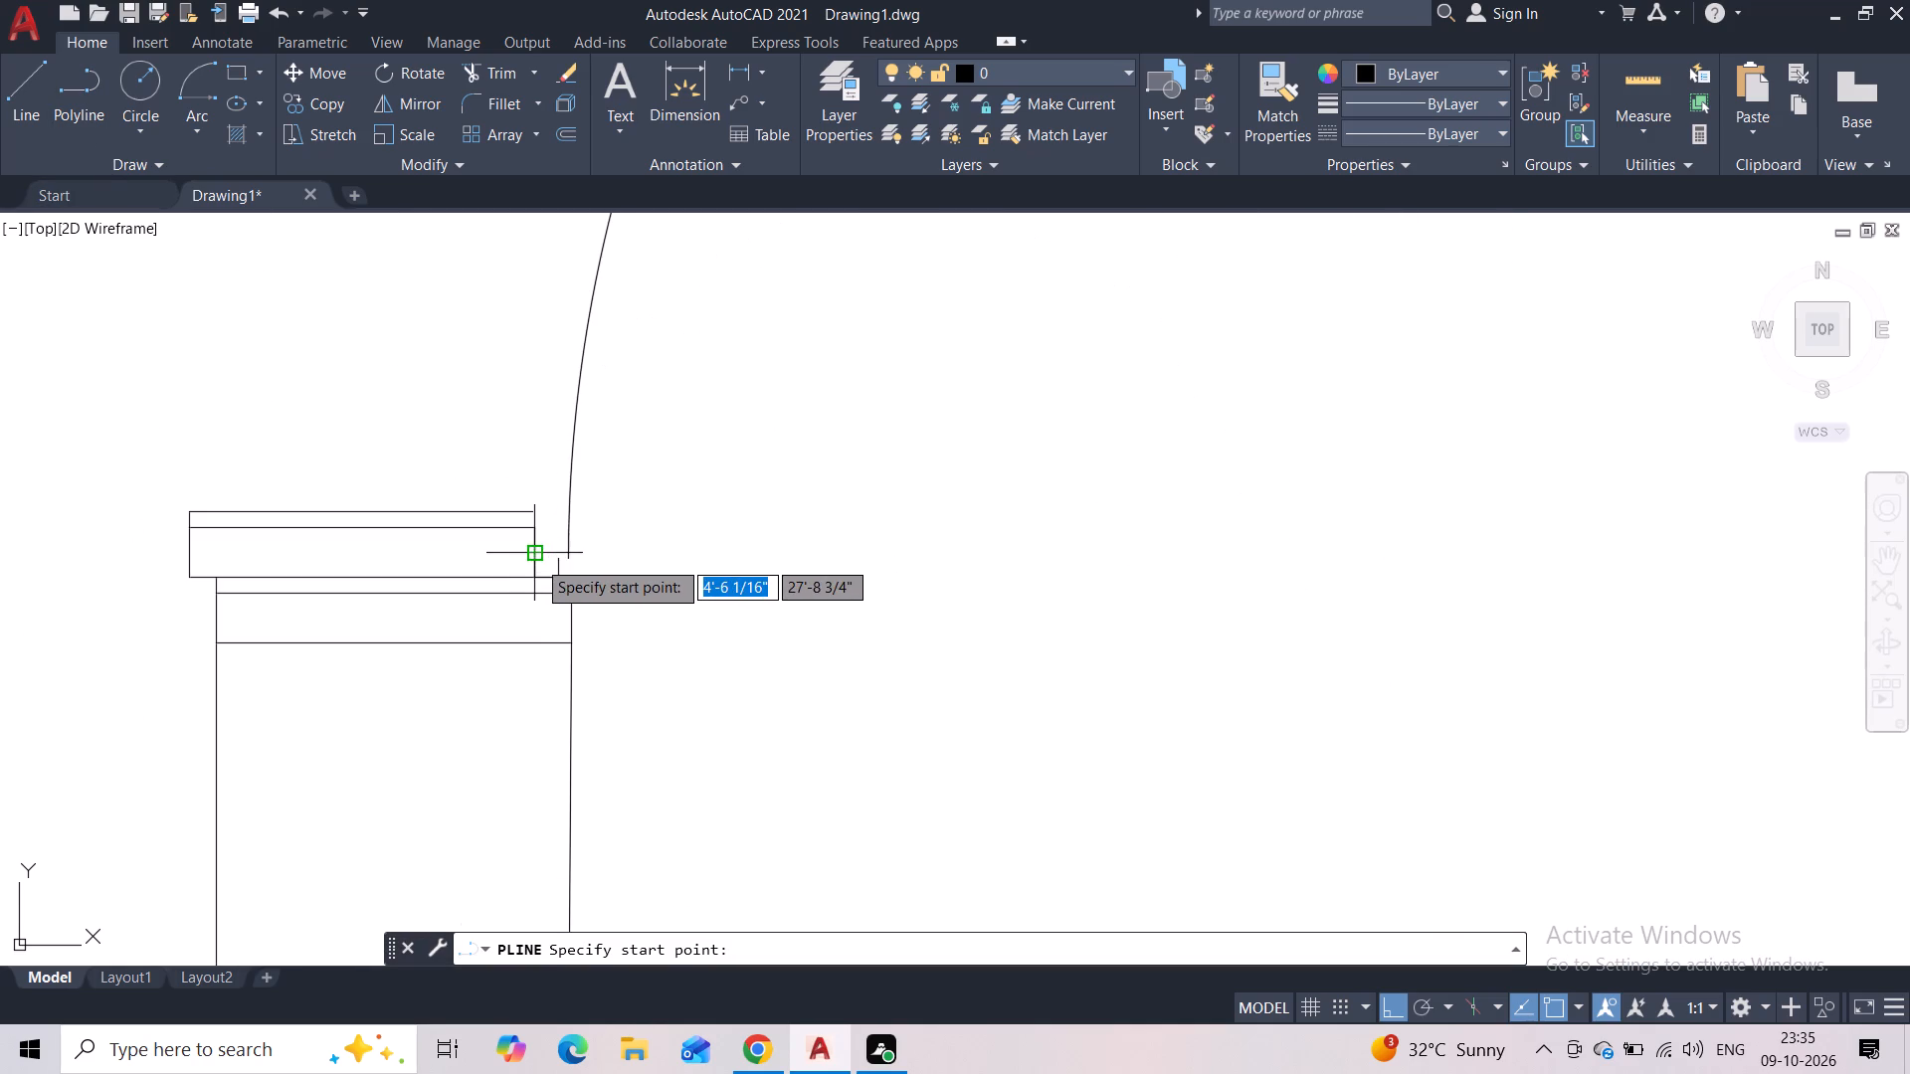
pyautogui.click(561, 558)
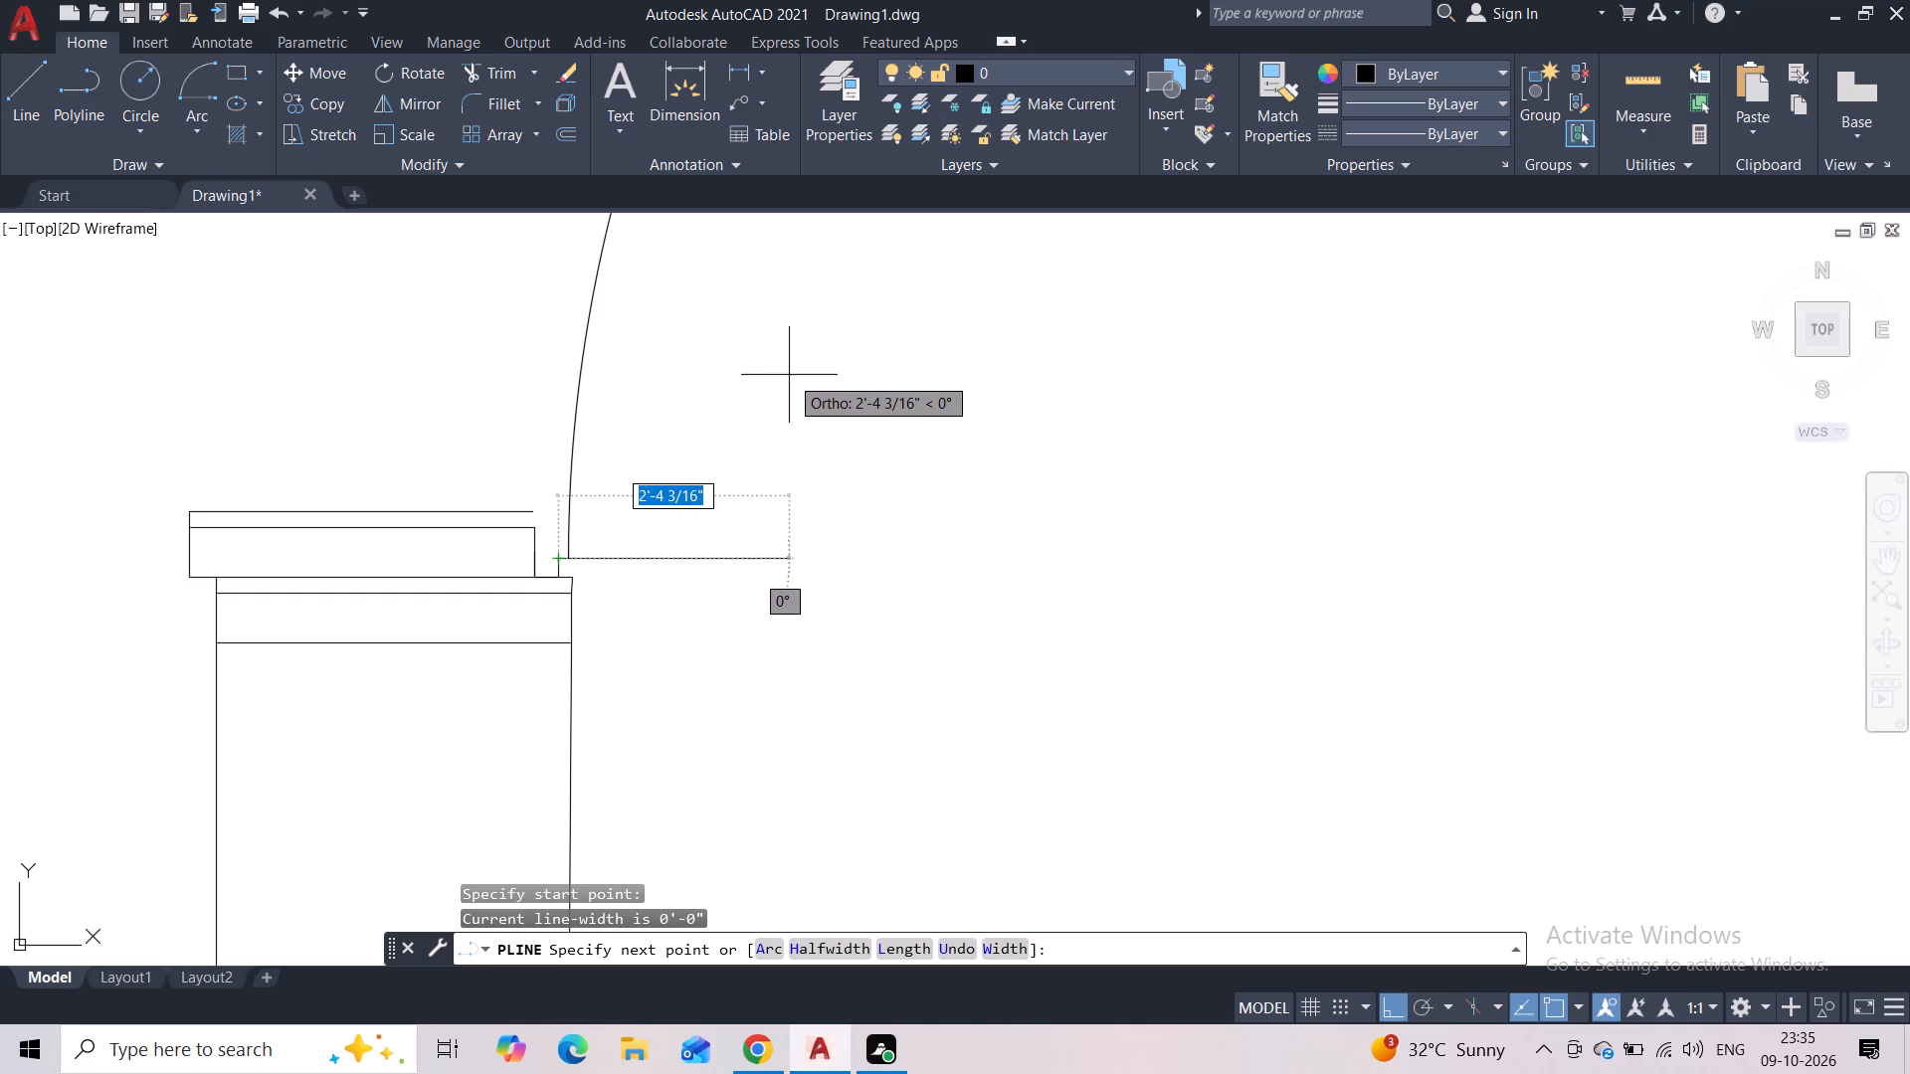
pyautogui.press('F8')
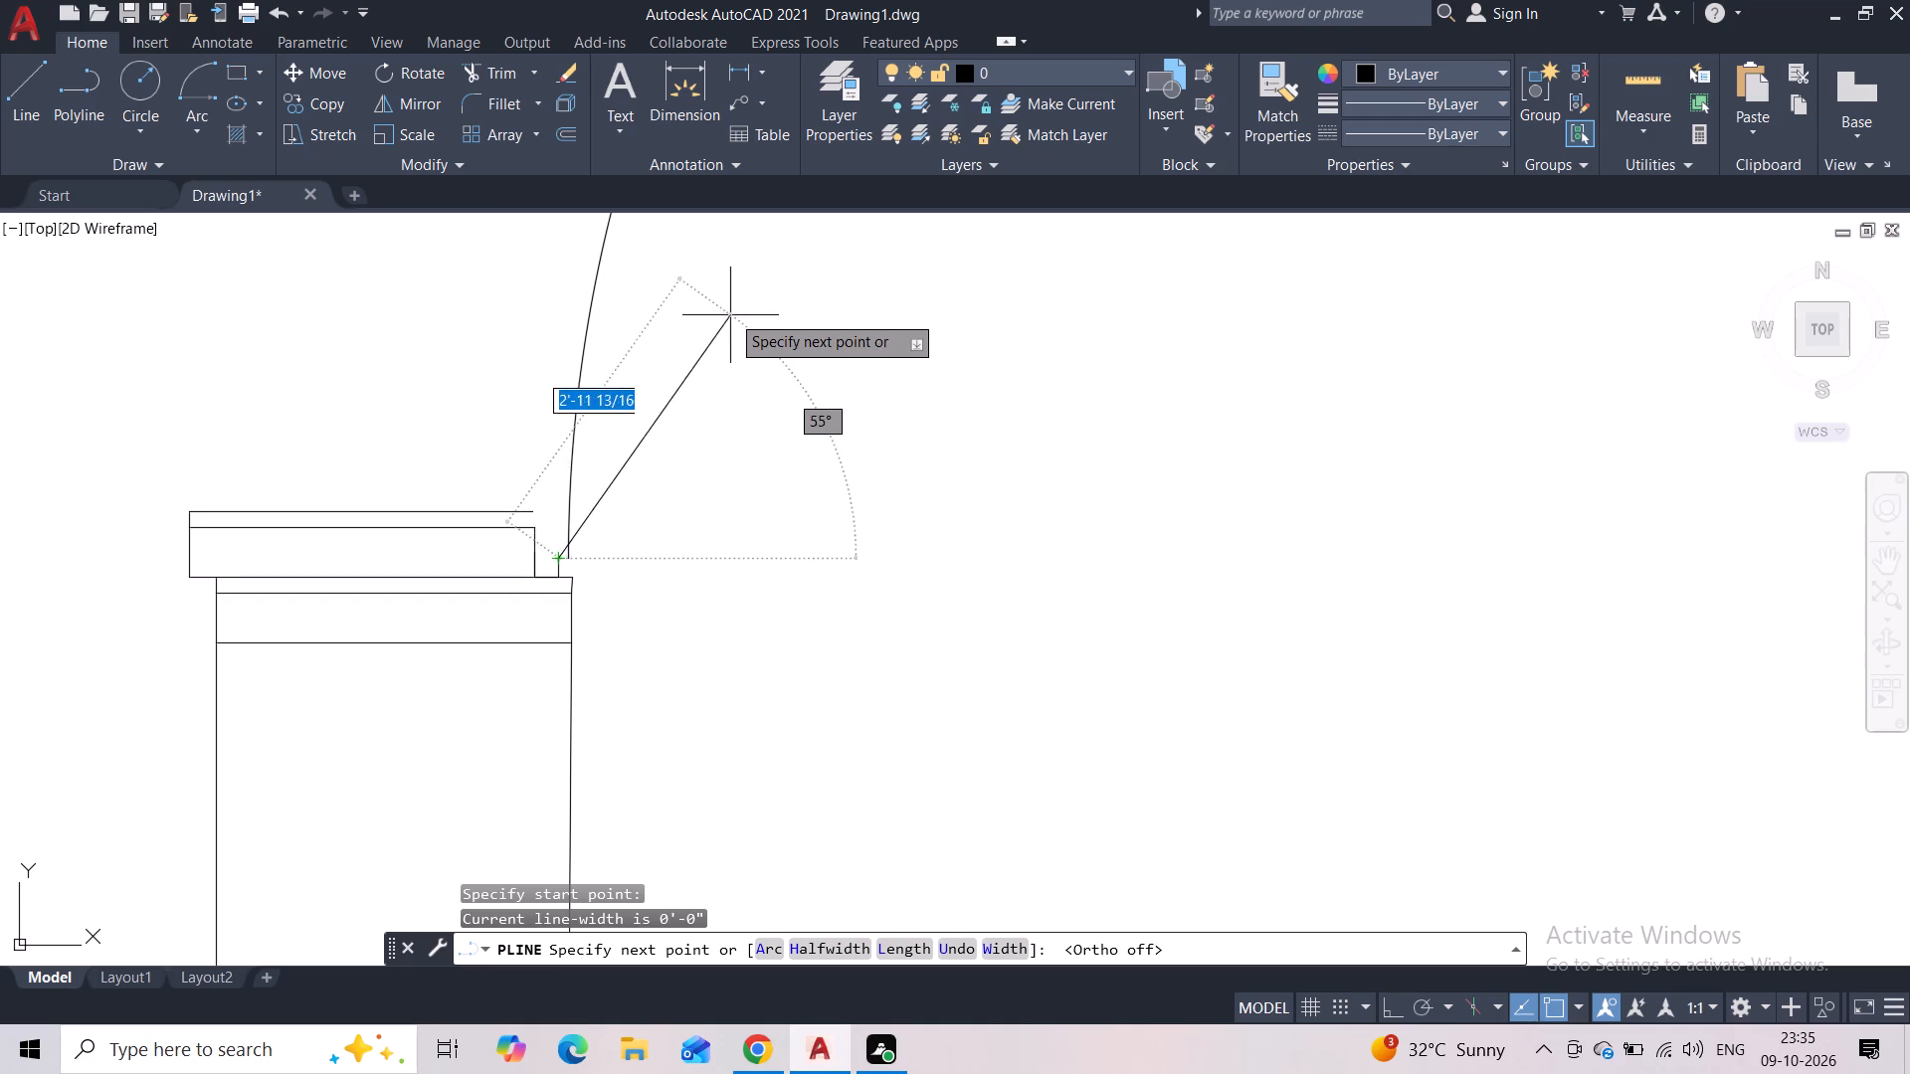
pyautogui.scroll(-4, 744, 315)
pyautogui.moveTo(801, 313); pyautogui.dragTo(700, 496, button='middle')
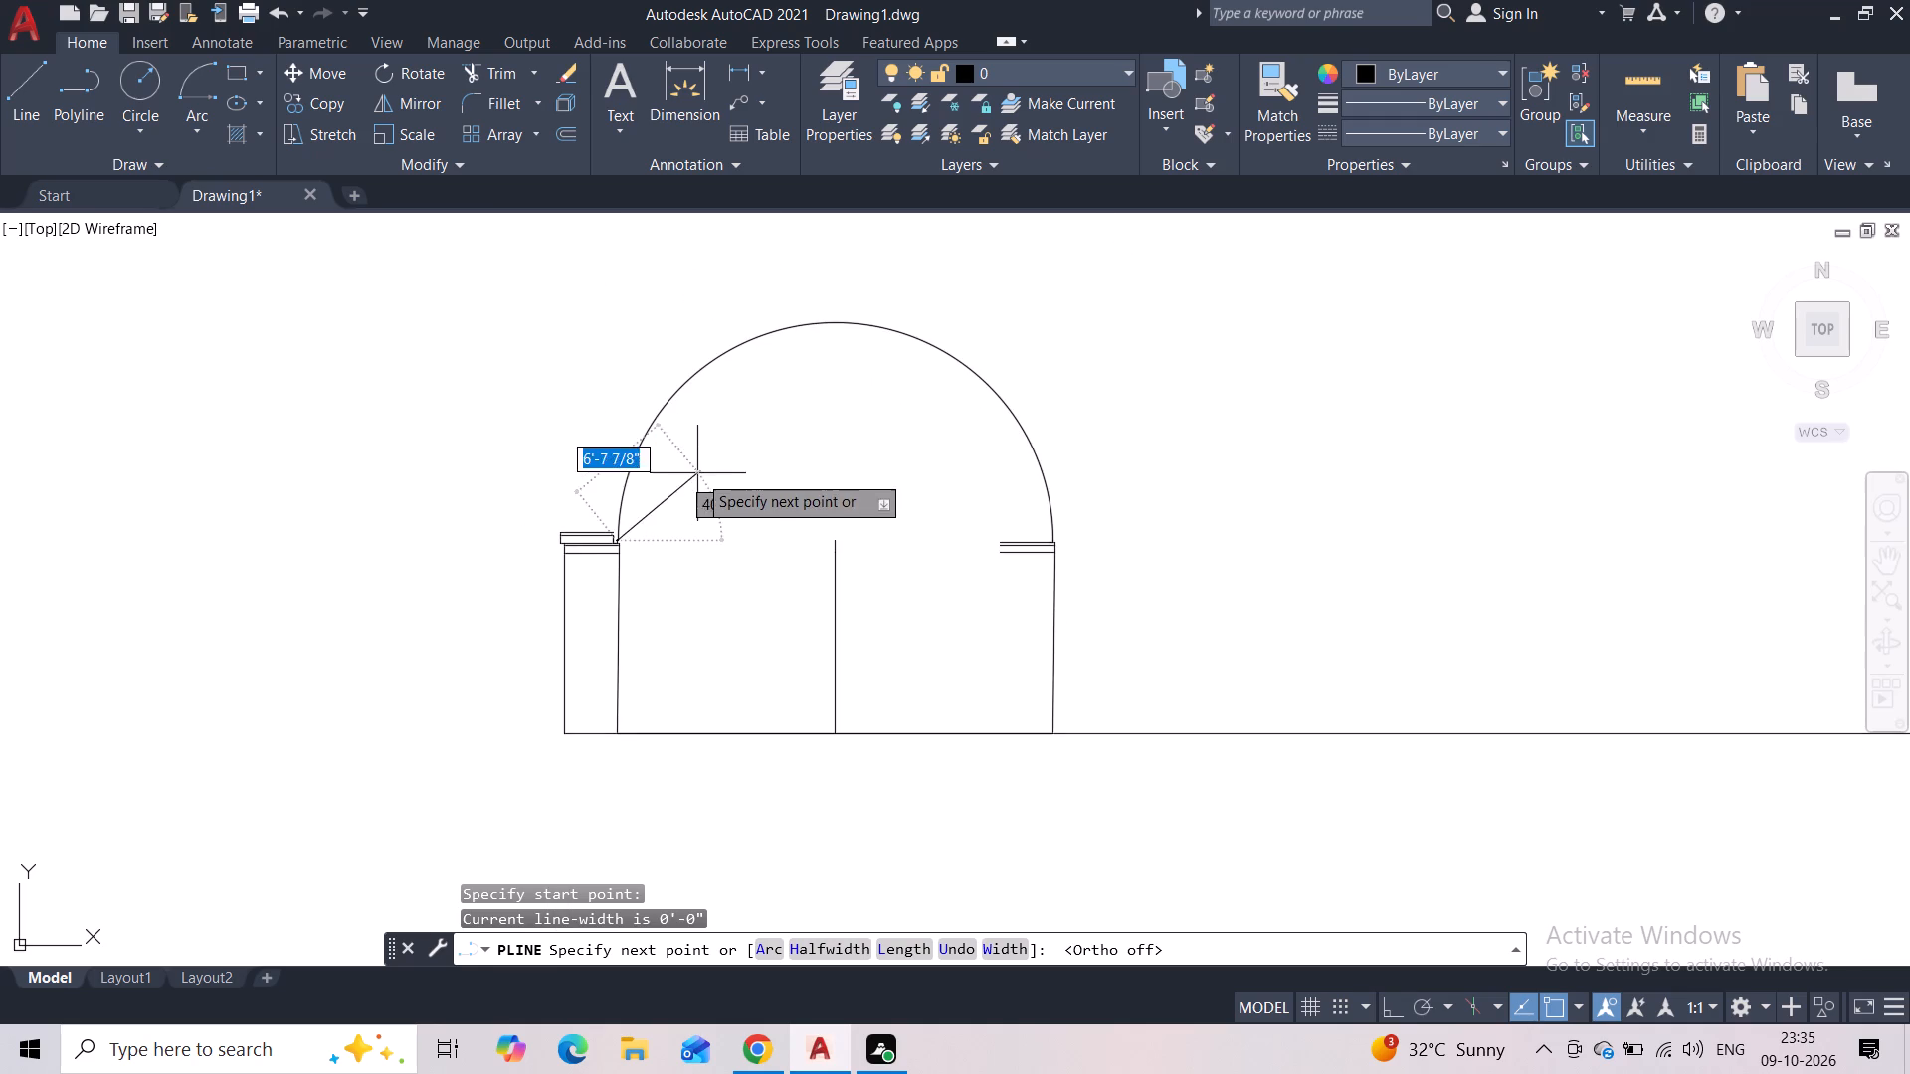
pyautogui.click(686, 454)
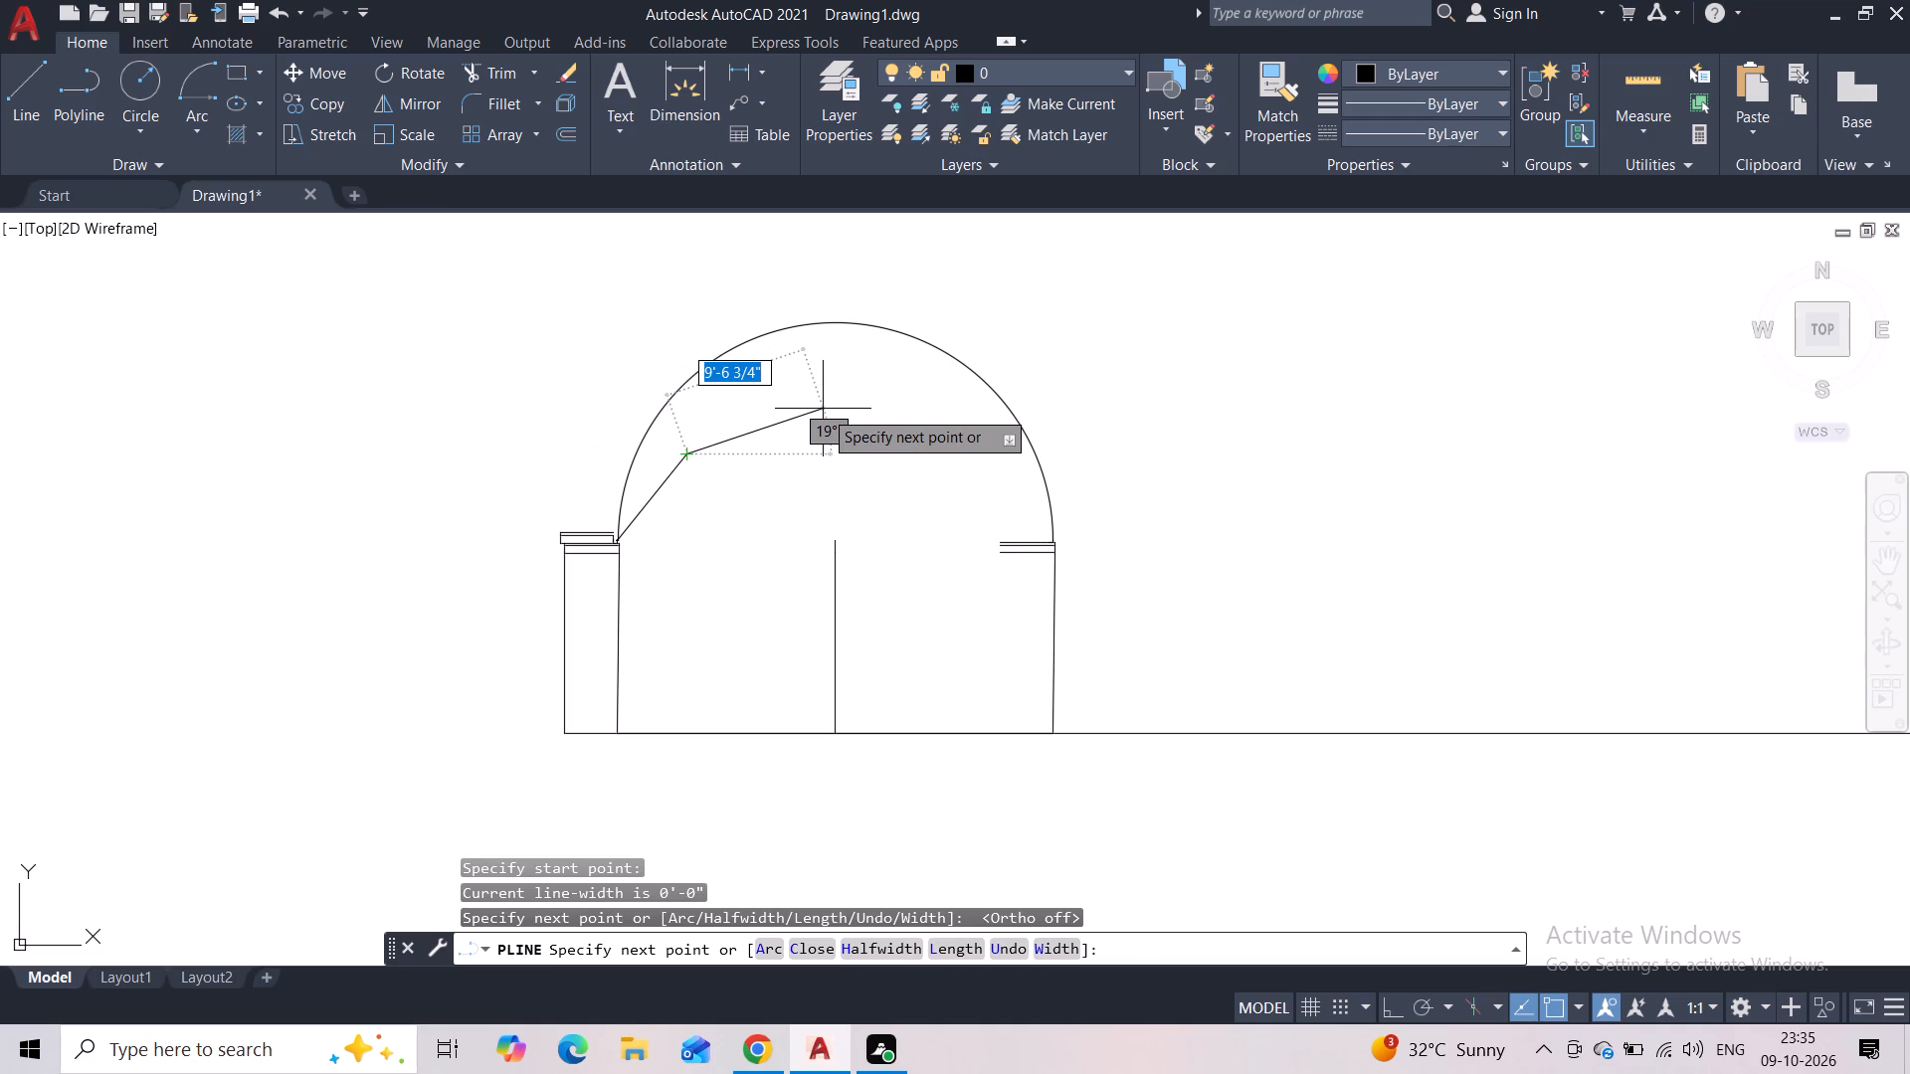
pyautogui.click(823, 409)
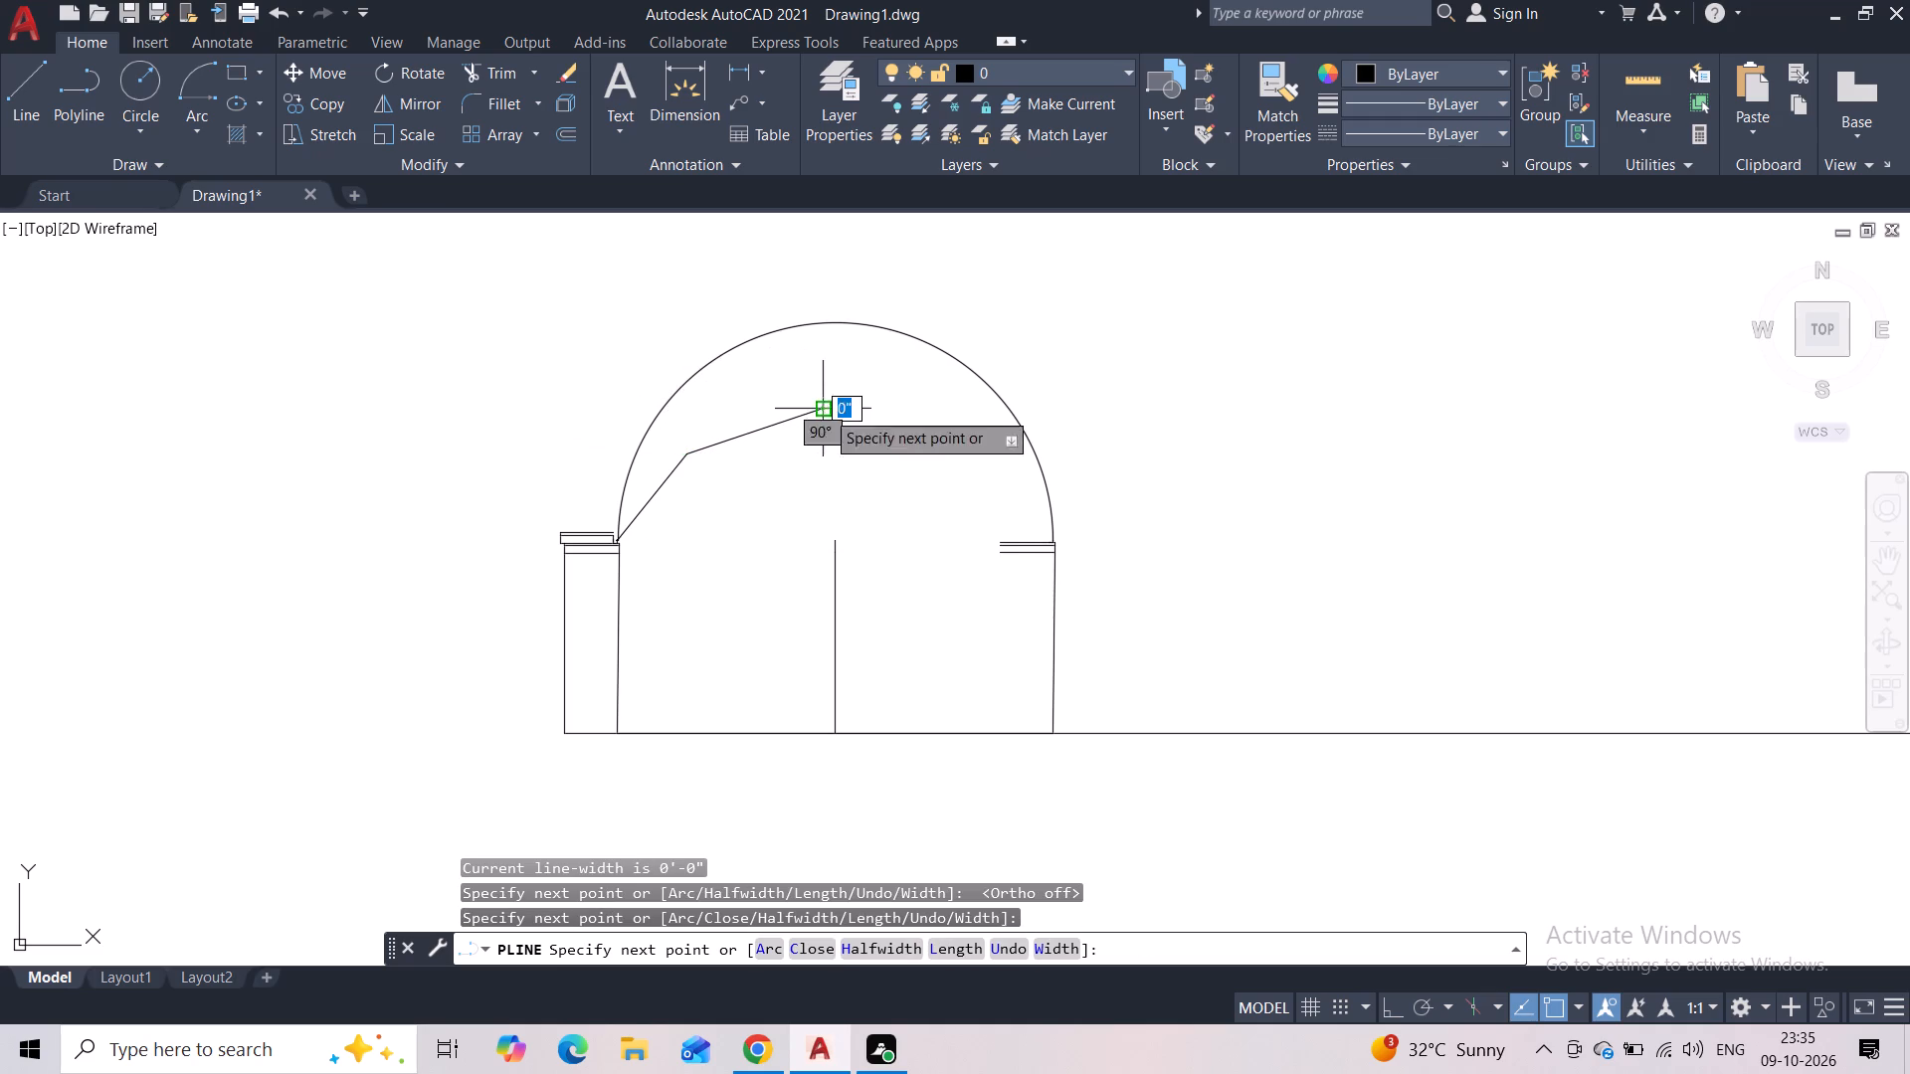
pyautogui.click(930, 427)
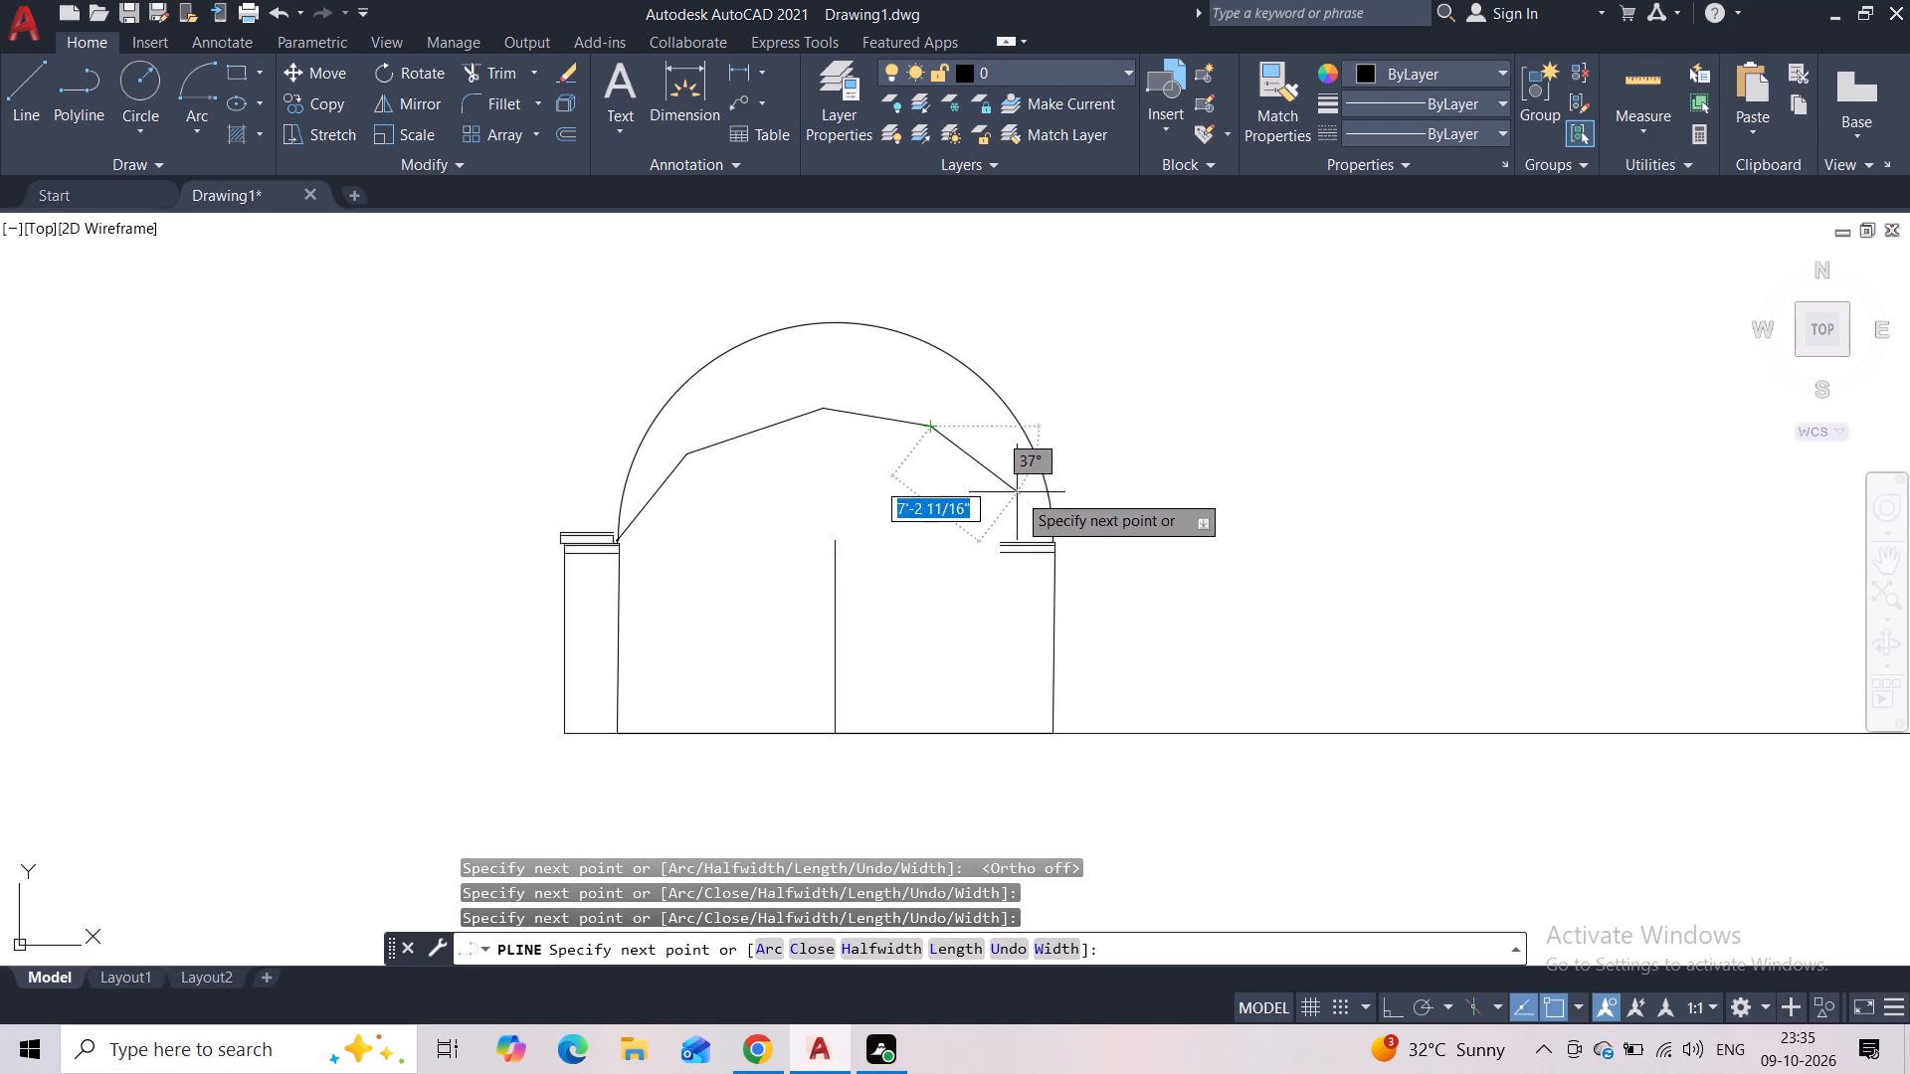
pyautogui.click(1017, 492)
pyautogui.scroll(4, 1018, 494)
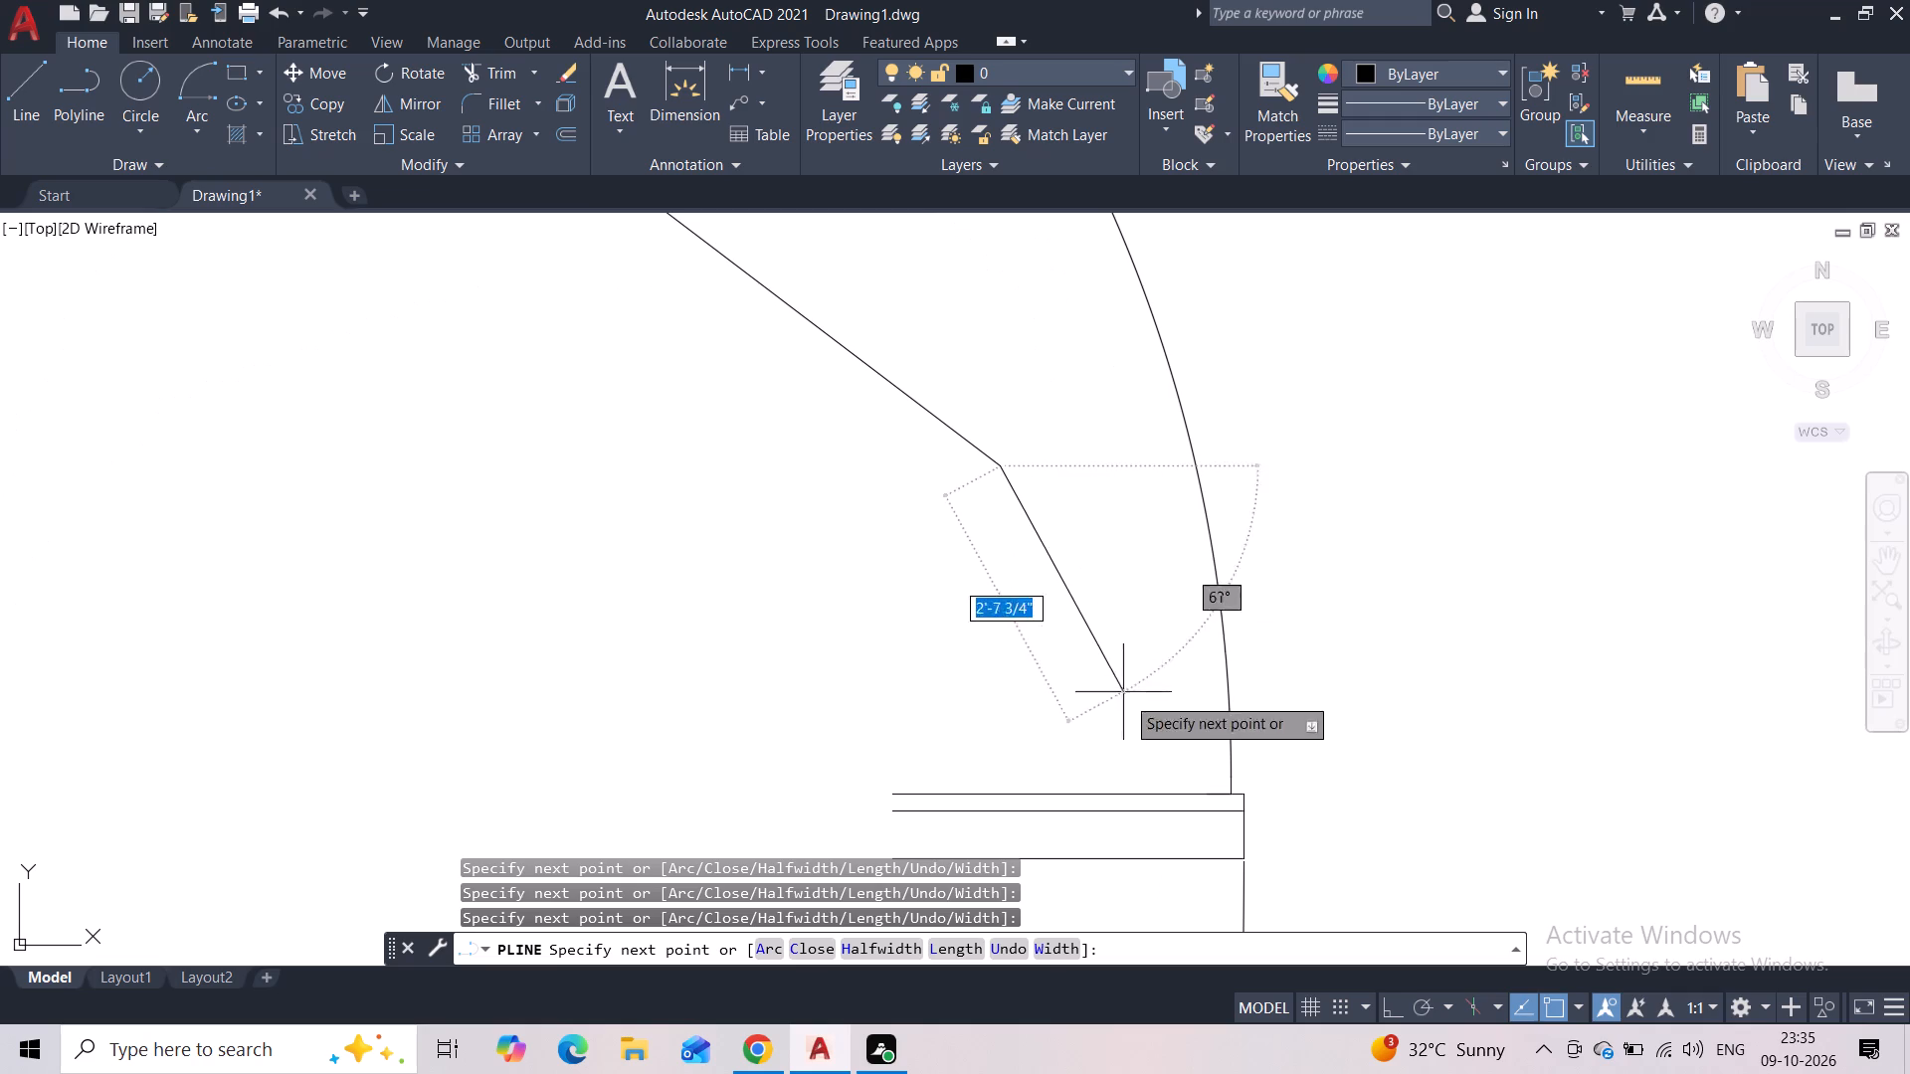
pyautogui.click(1234, 793)
pyautogui.press('Escape')
pyautogui.scroll(-2, 1248, 527)
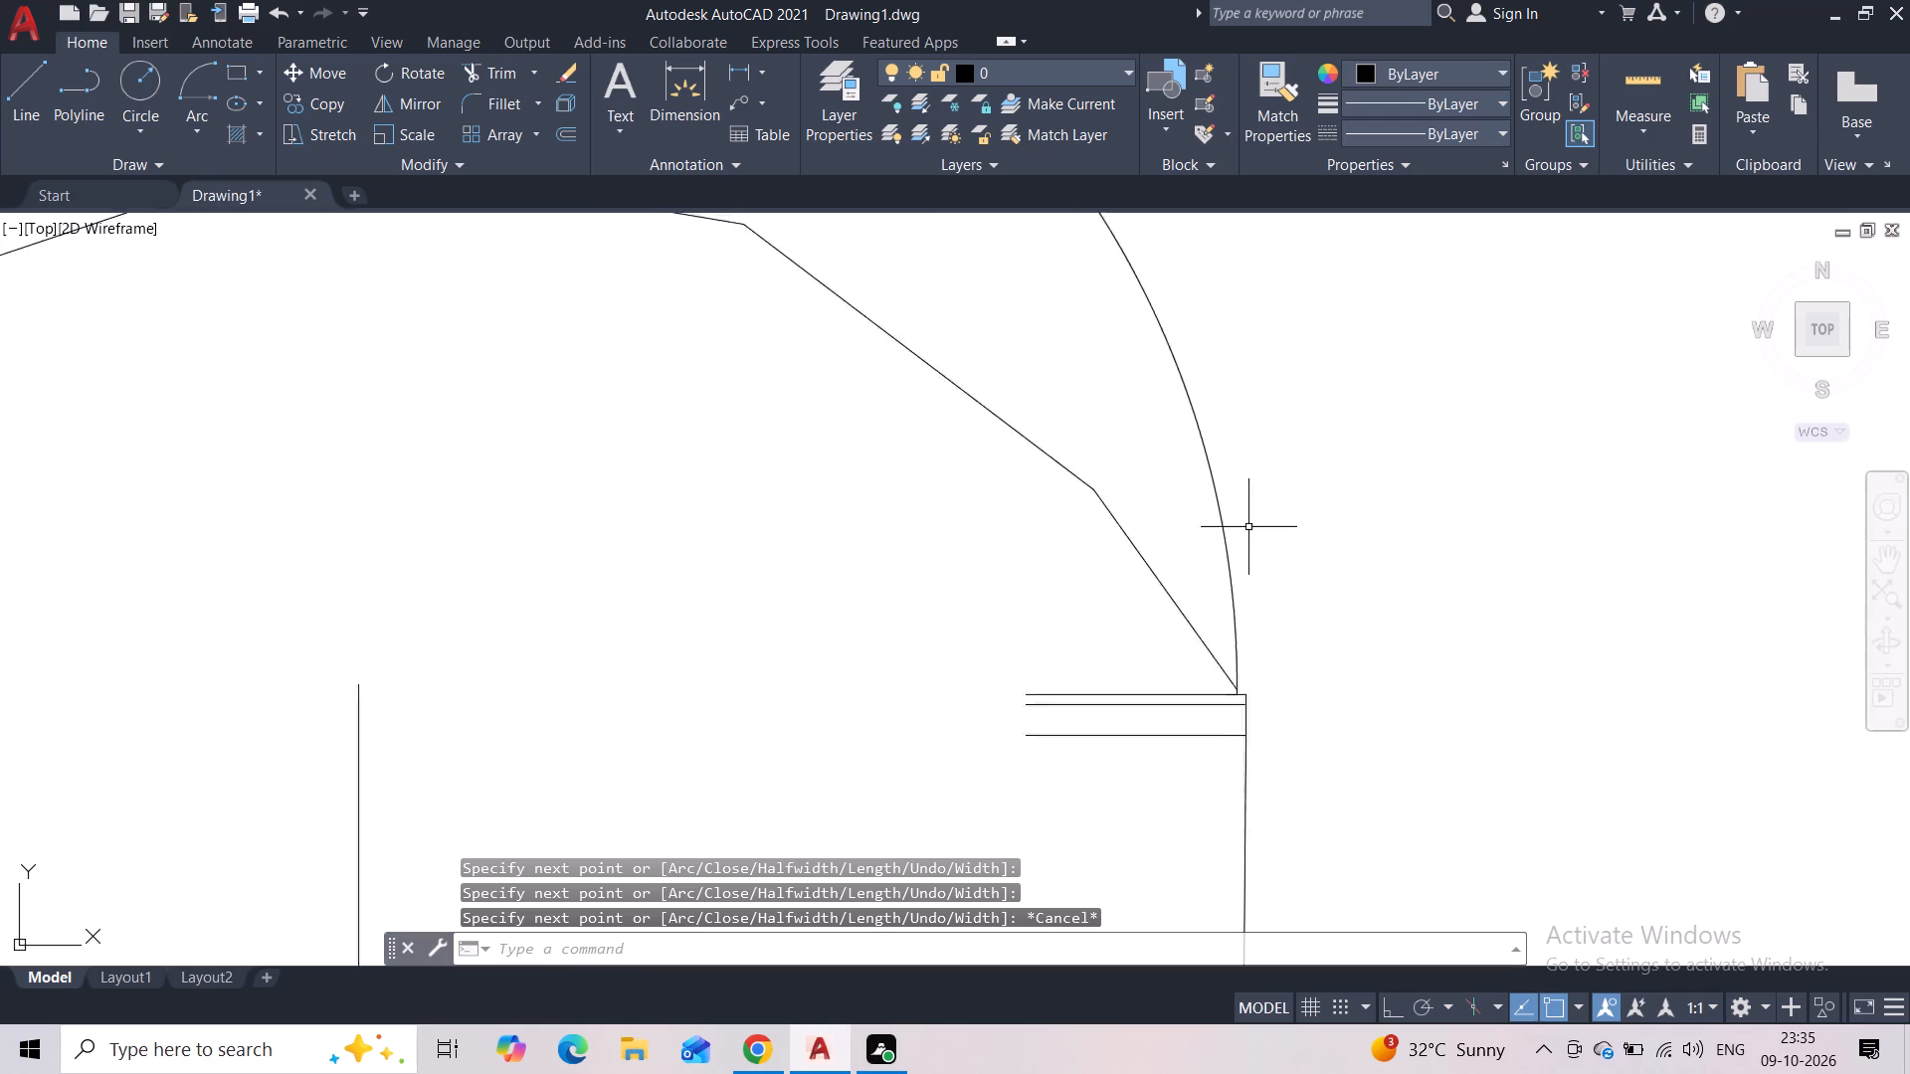
pyautogui.scroll(-3, 1248, 527)
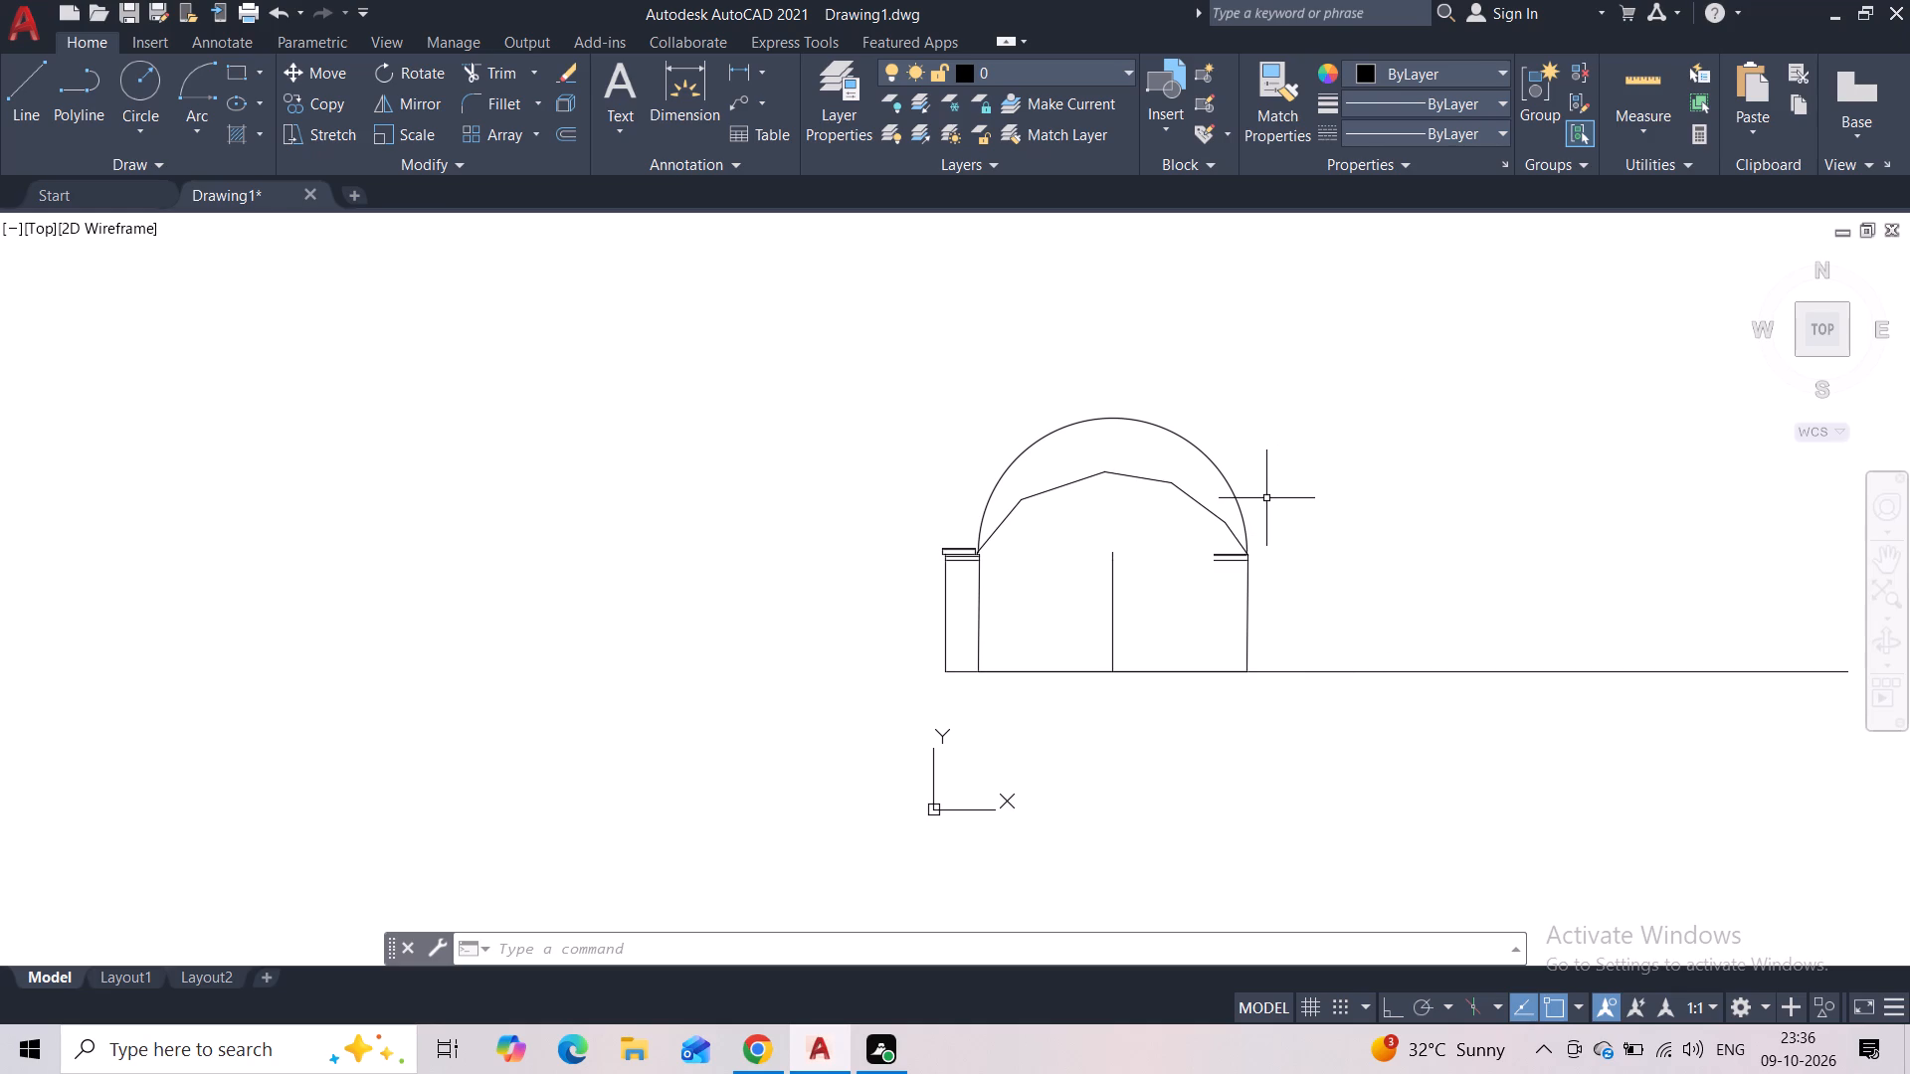
# Delete the semicircular arc above the five-segment polyline.
pyautogui.click(1267, 470)
pyautogui.click(1123, 452)
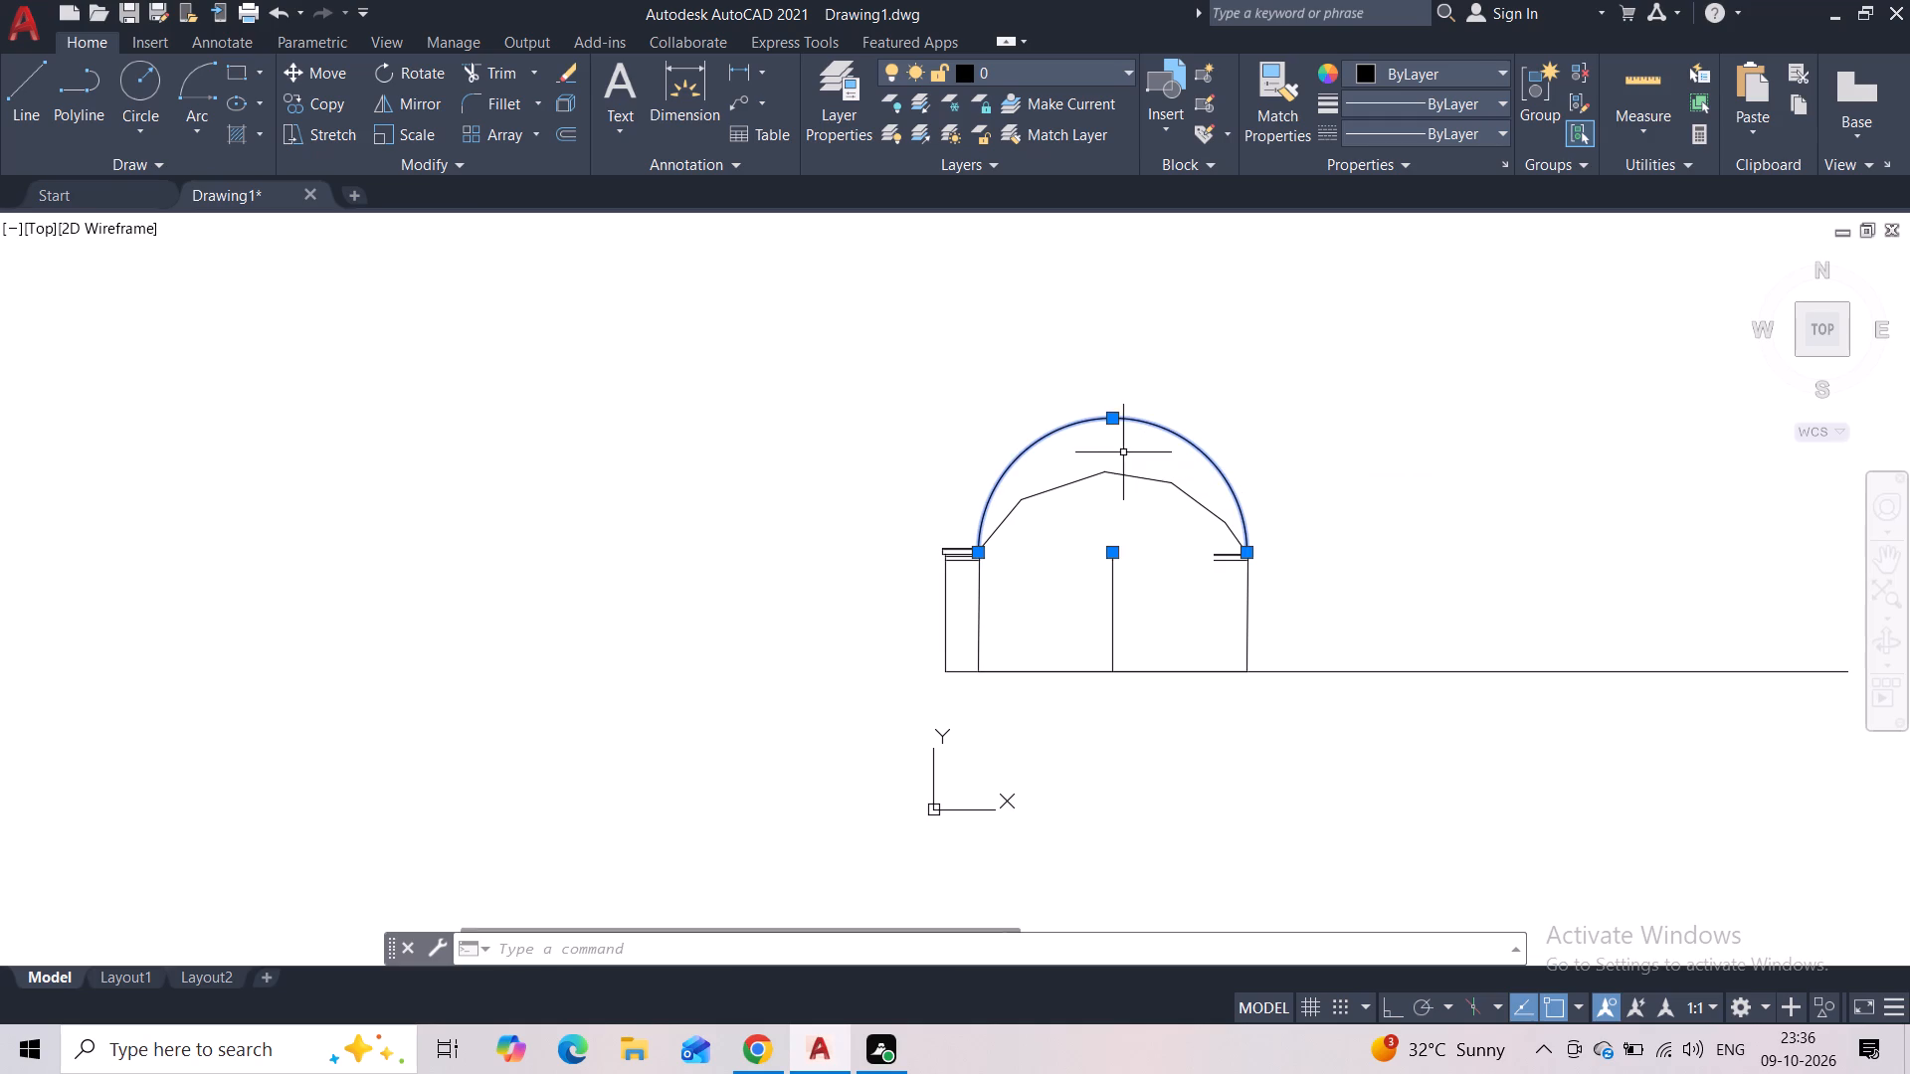
pyautogui.press('Delete')
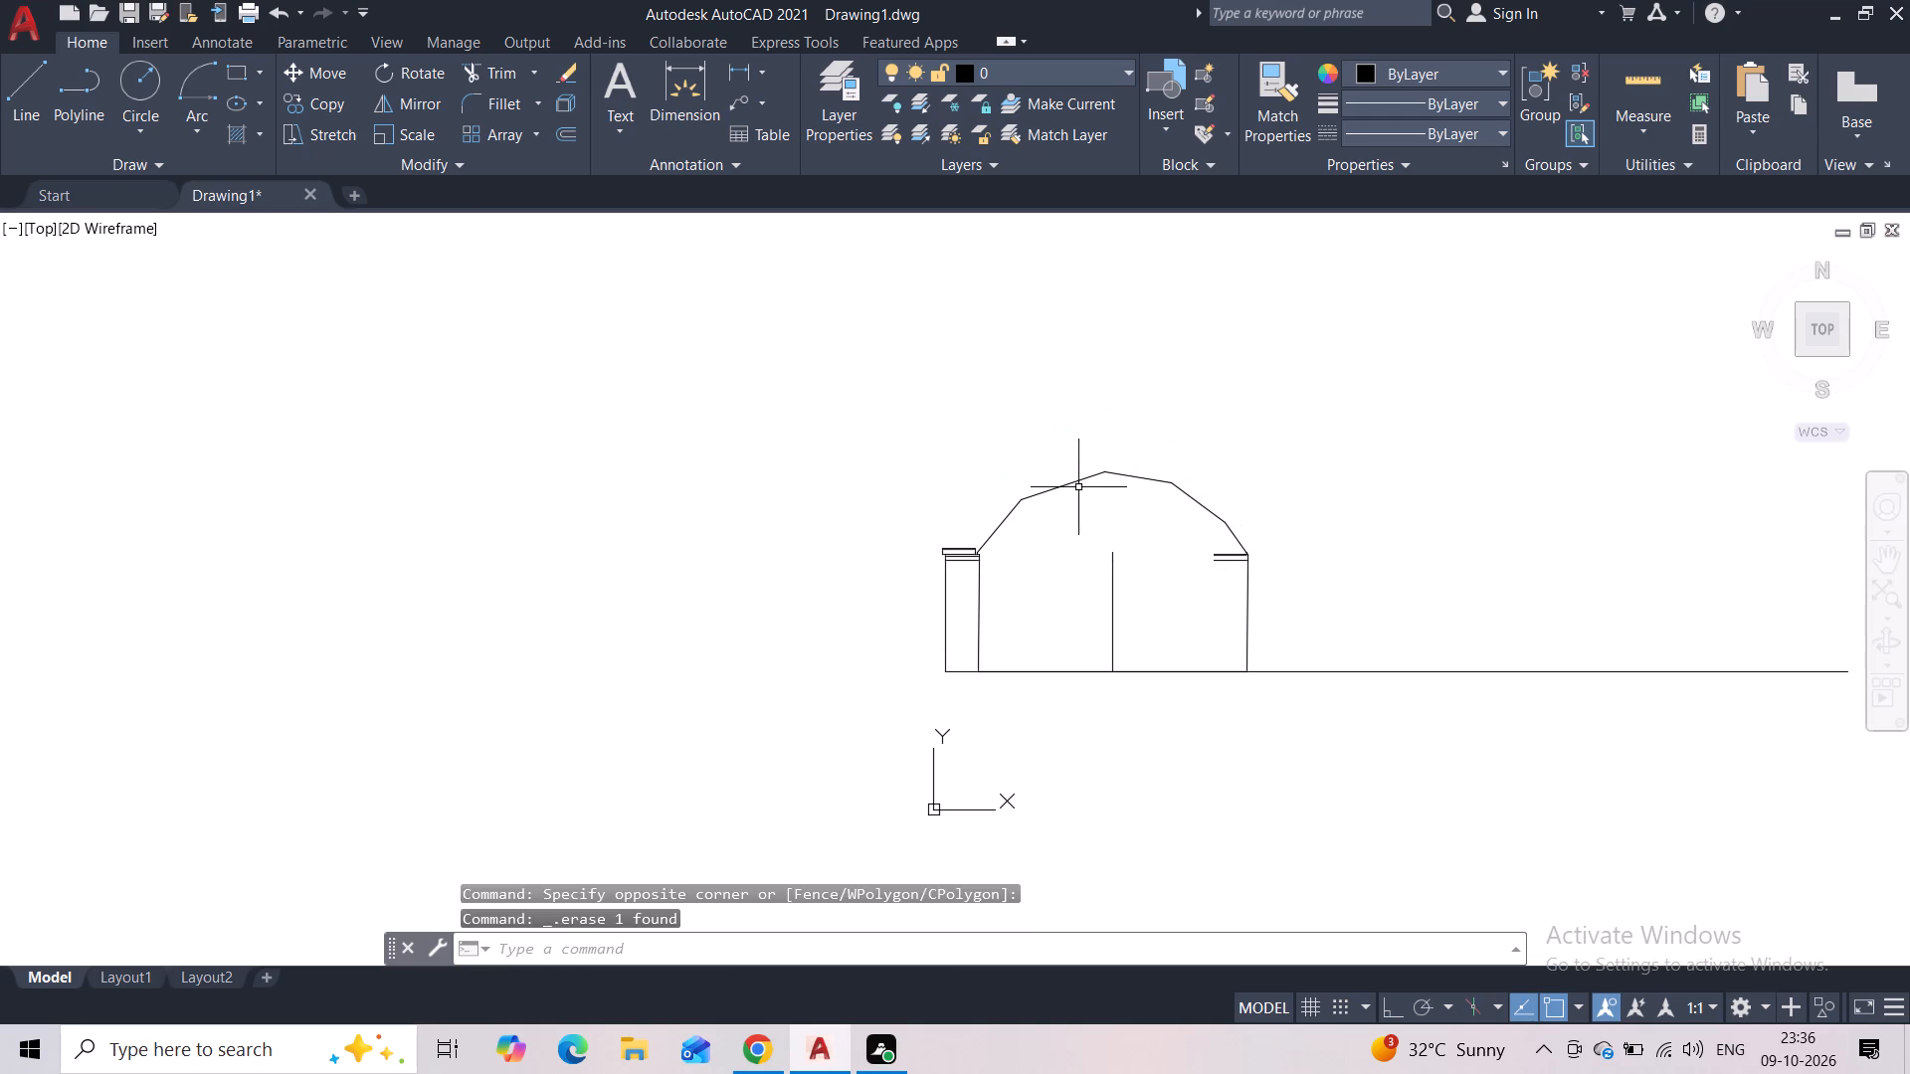
# Delete the short slanted line between the left stub's top and the polyline's left end.
pyautogui.scroll(1, 1131, 526)
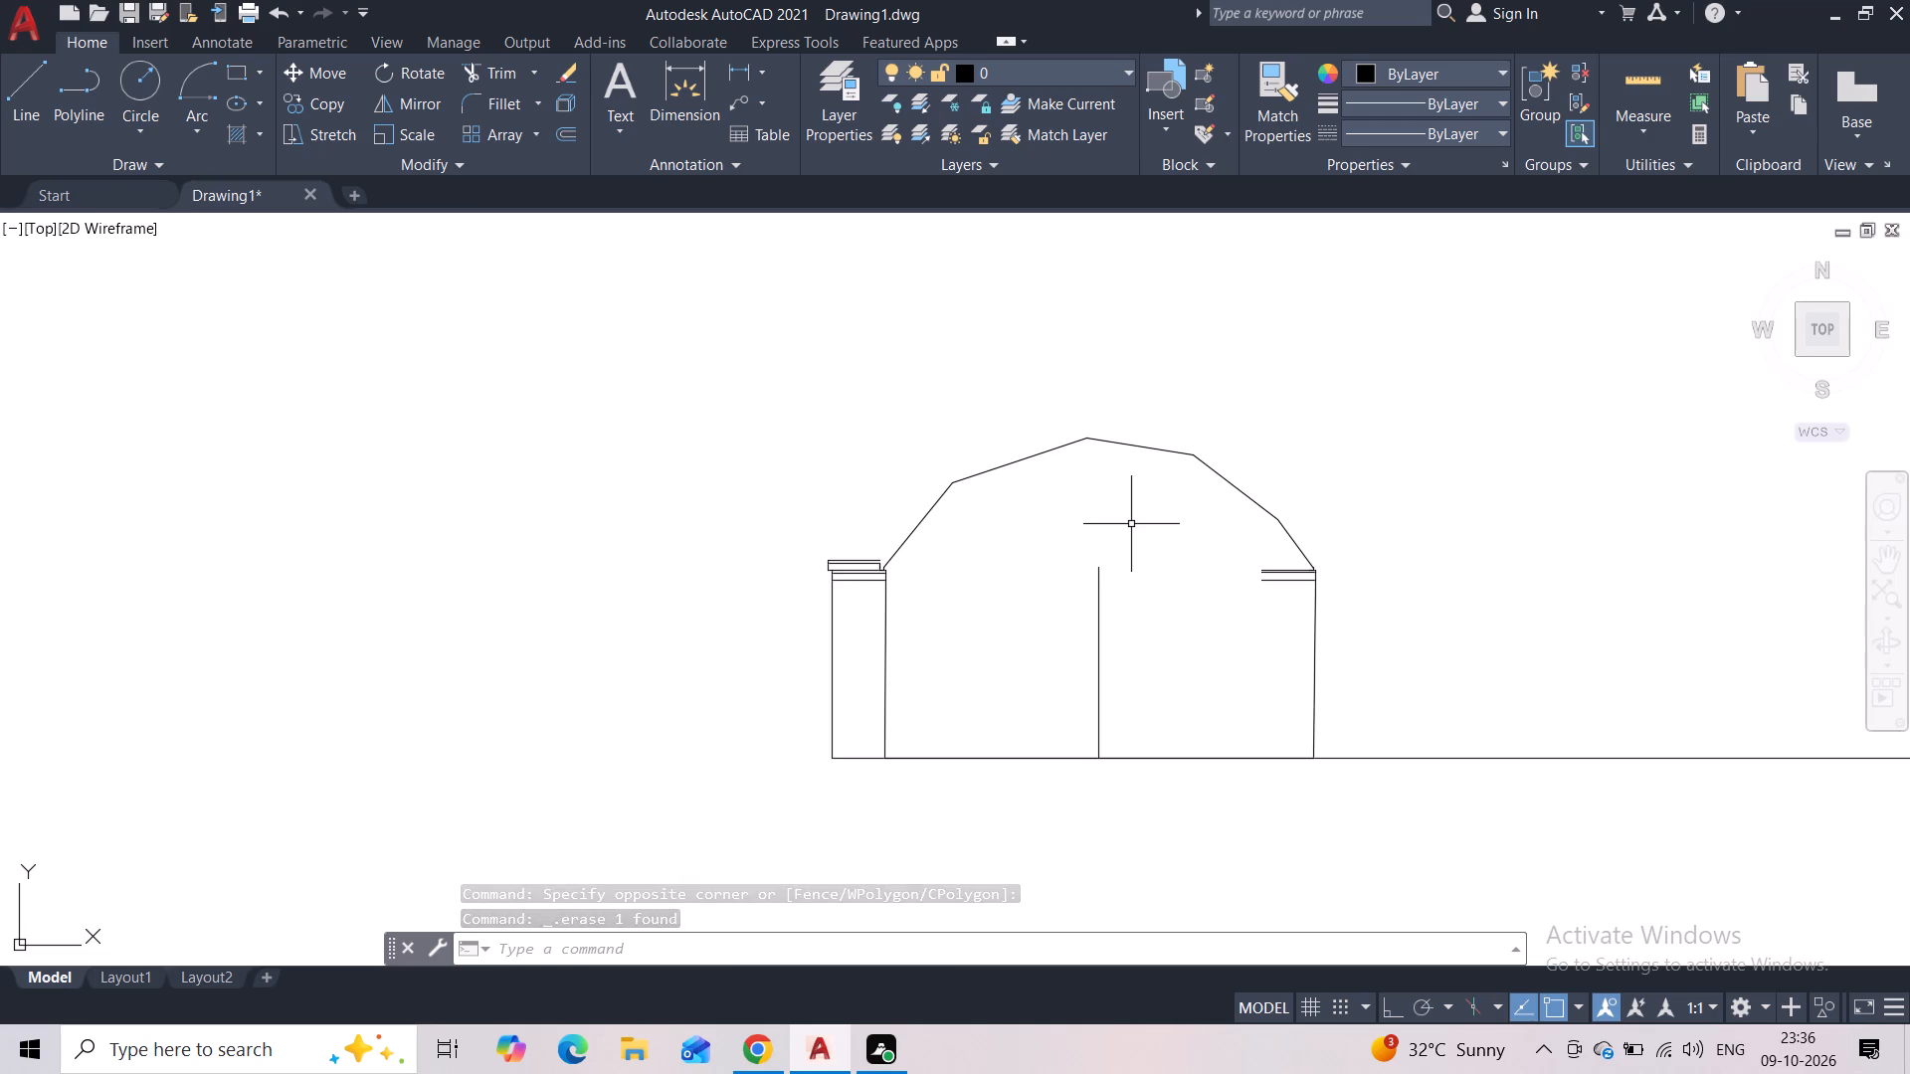
pyautogui.moveTo(1149, 526); pyautogui.dragTo(1148, 525, button='middle')
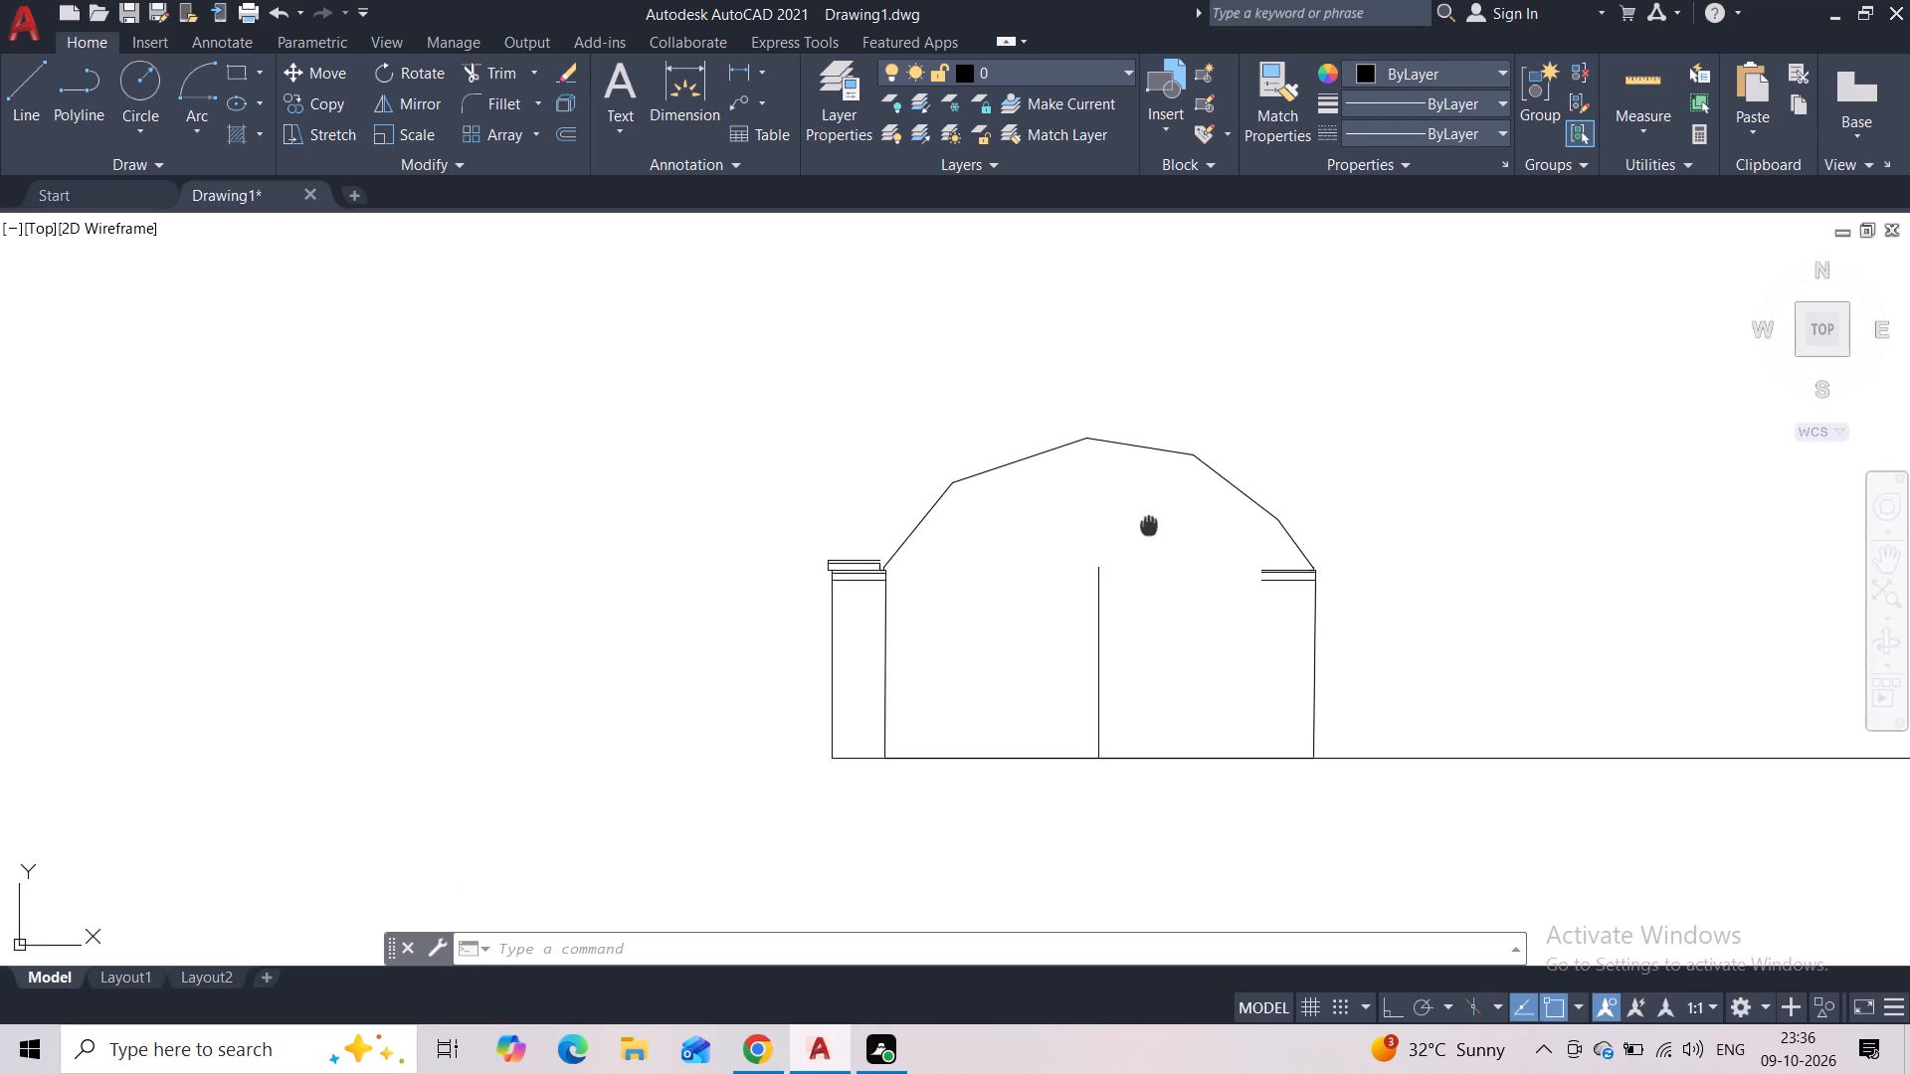
pyautogui.moveTo(1148, 525); pyautogui.dragTo(1037, 475, button='middle')
pyautogui.scroll(1, 1037, 475)
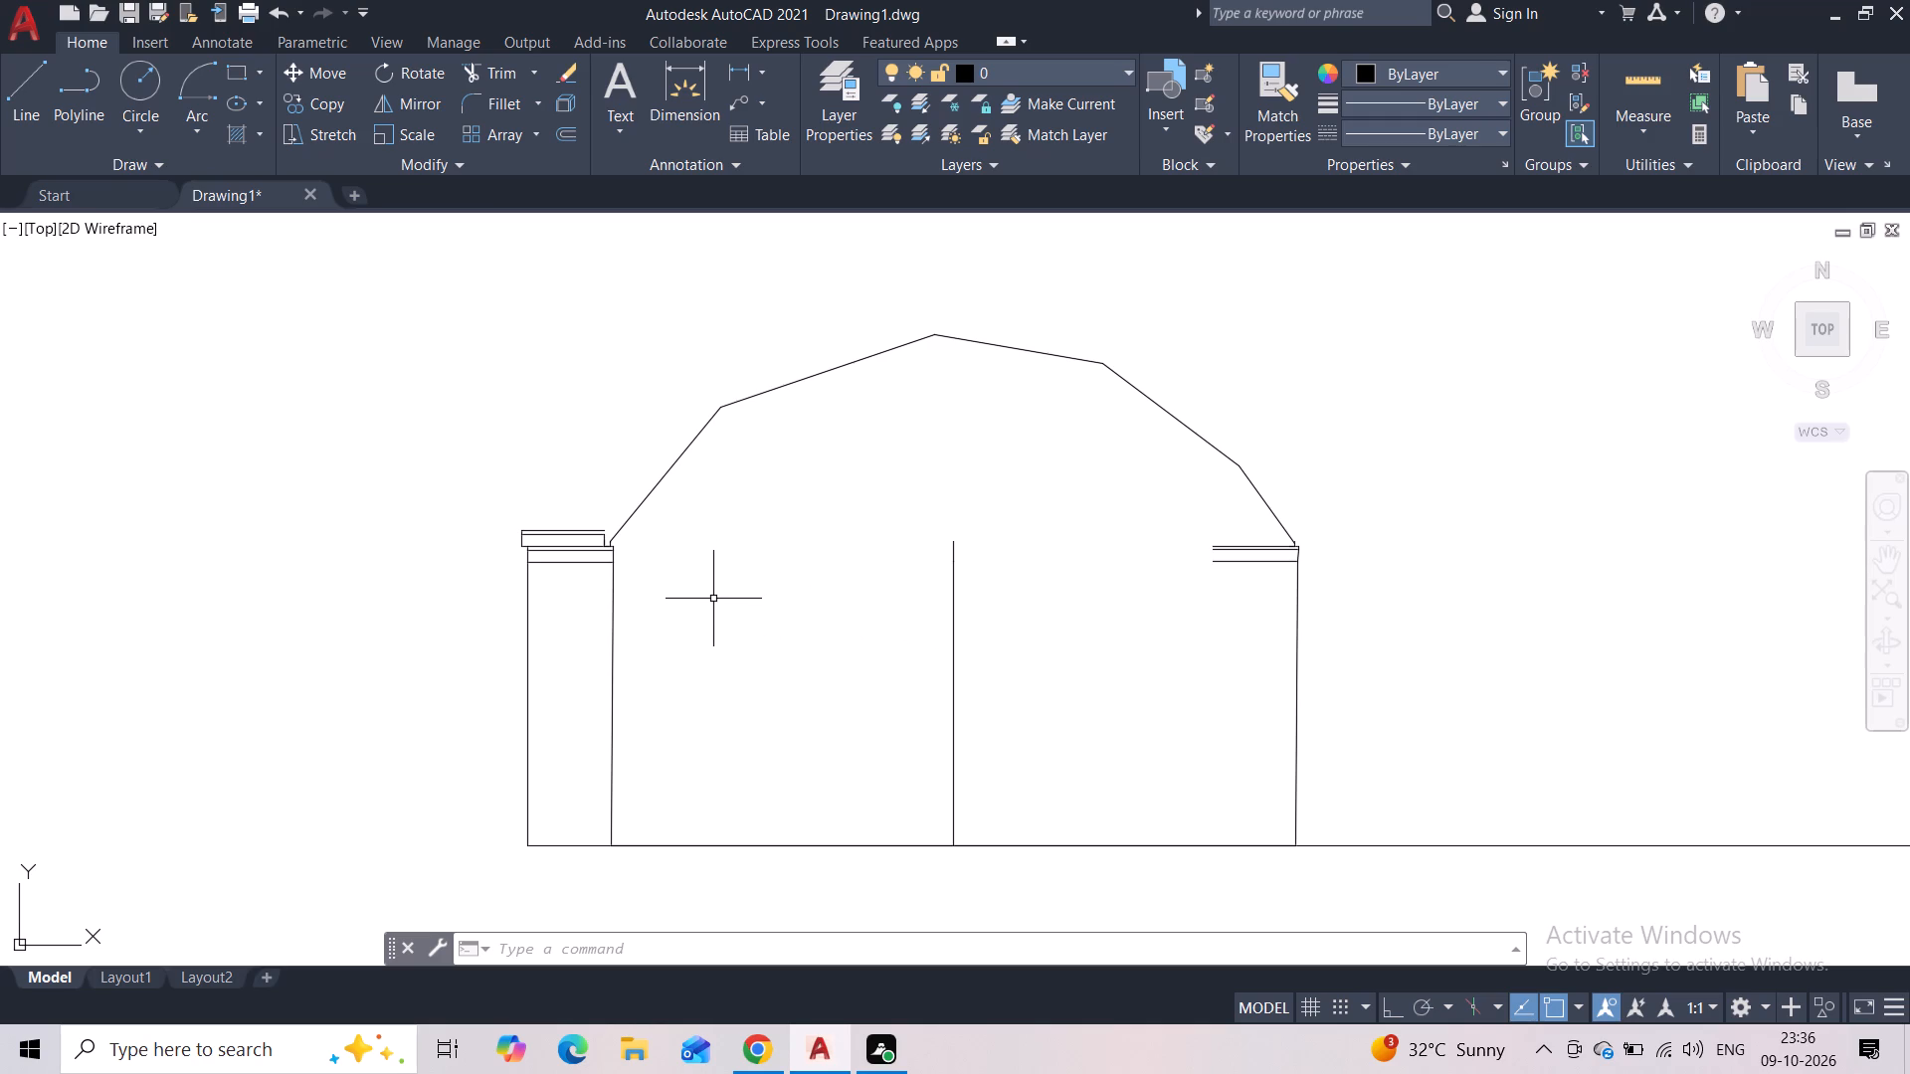
pyautogui.scroll(-2, 862, 587)
pyautogui.scroll(2, 840, 565)
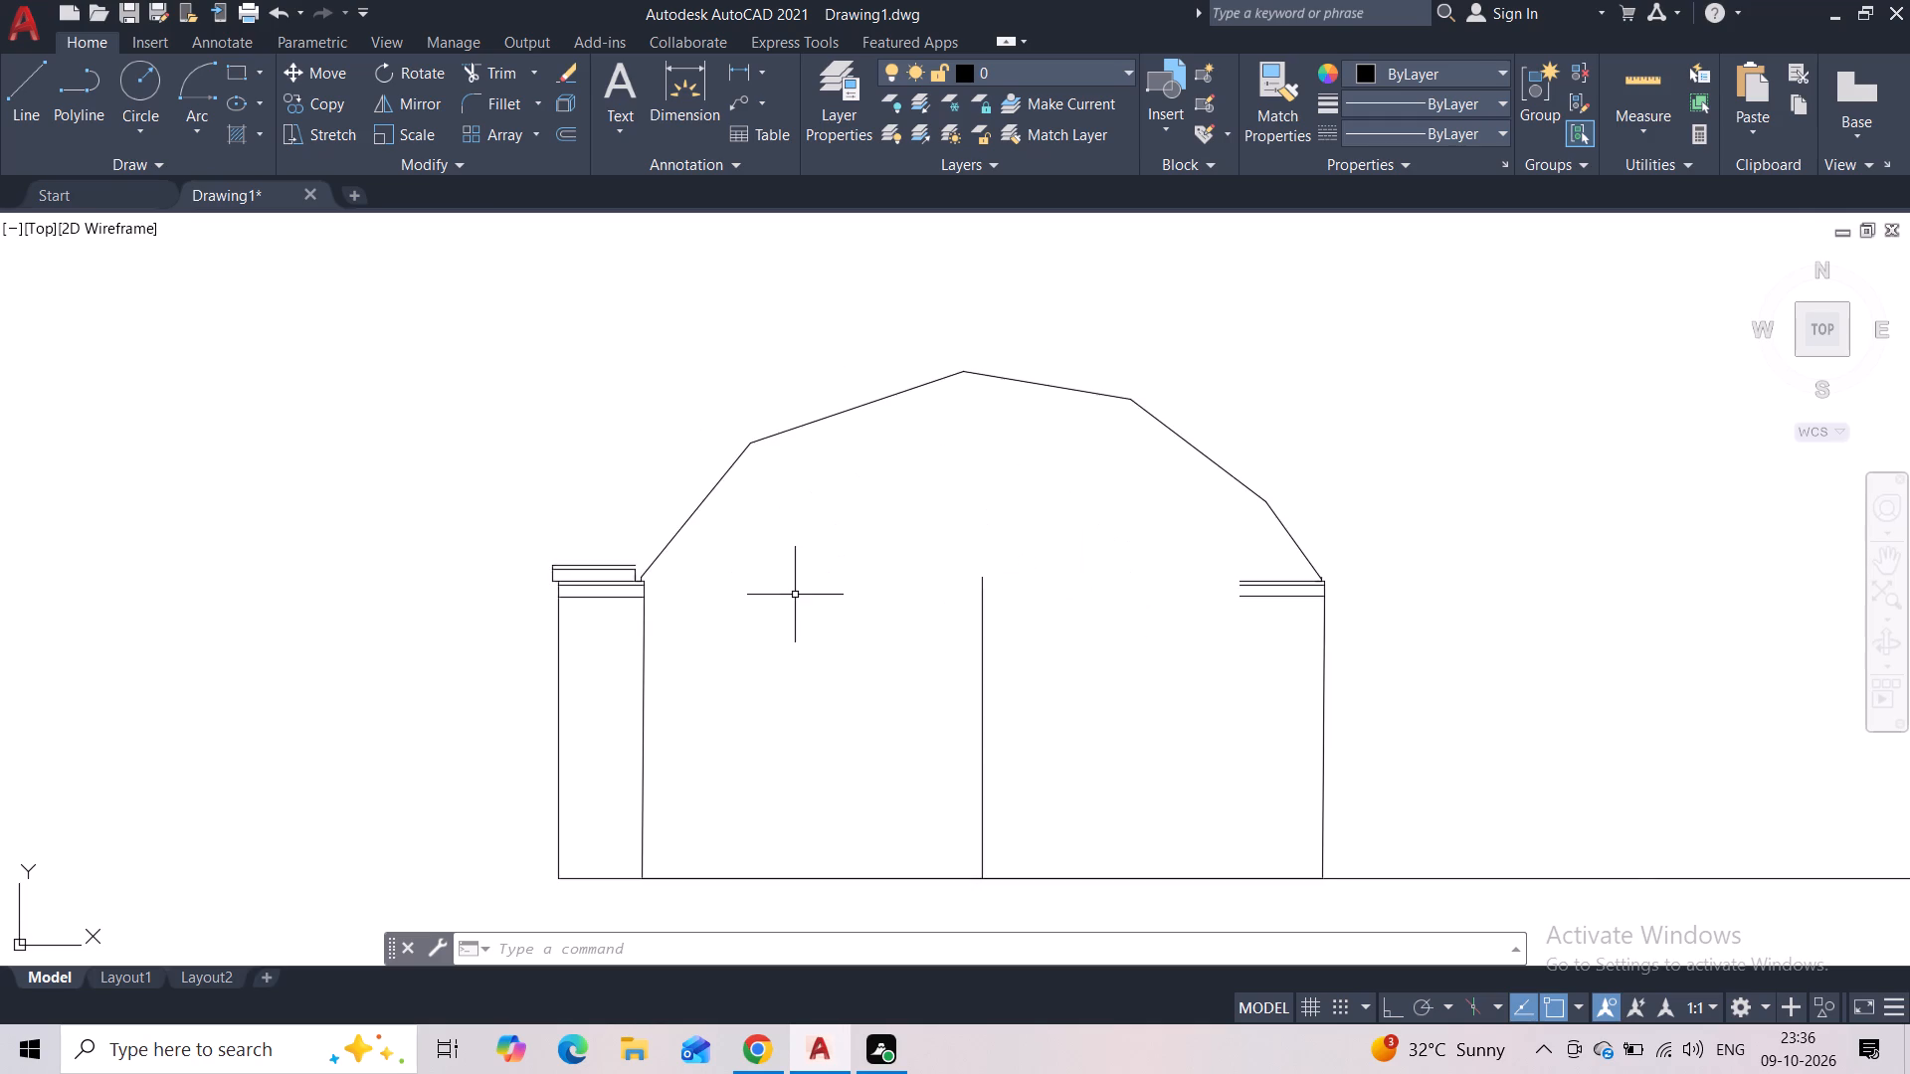
pyautogui.scroll(2, 793, 596)
pyautogui.scroll(1, 556, 588)
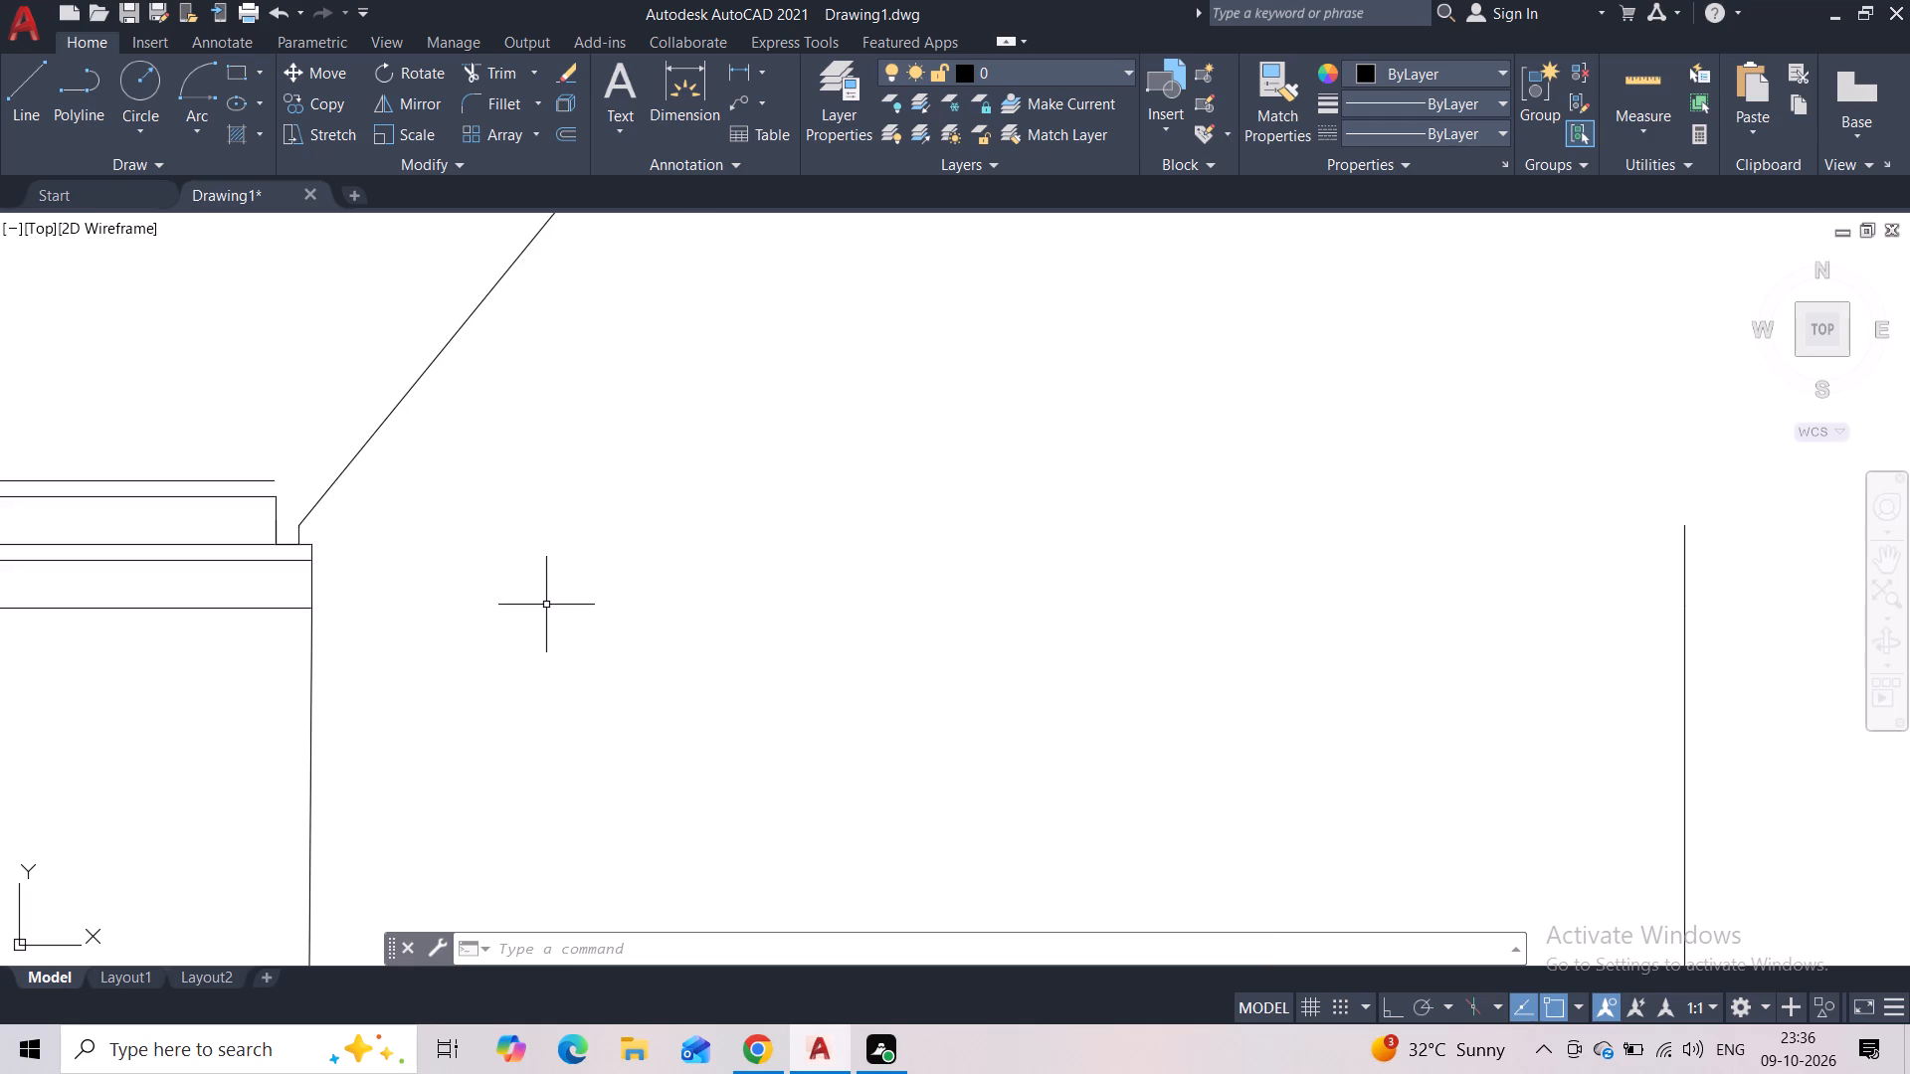
pyautogui.click(92, 98)
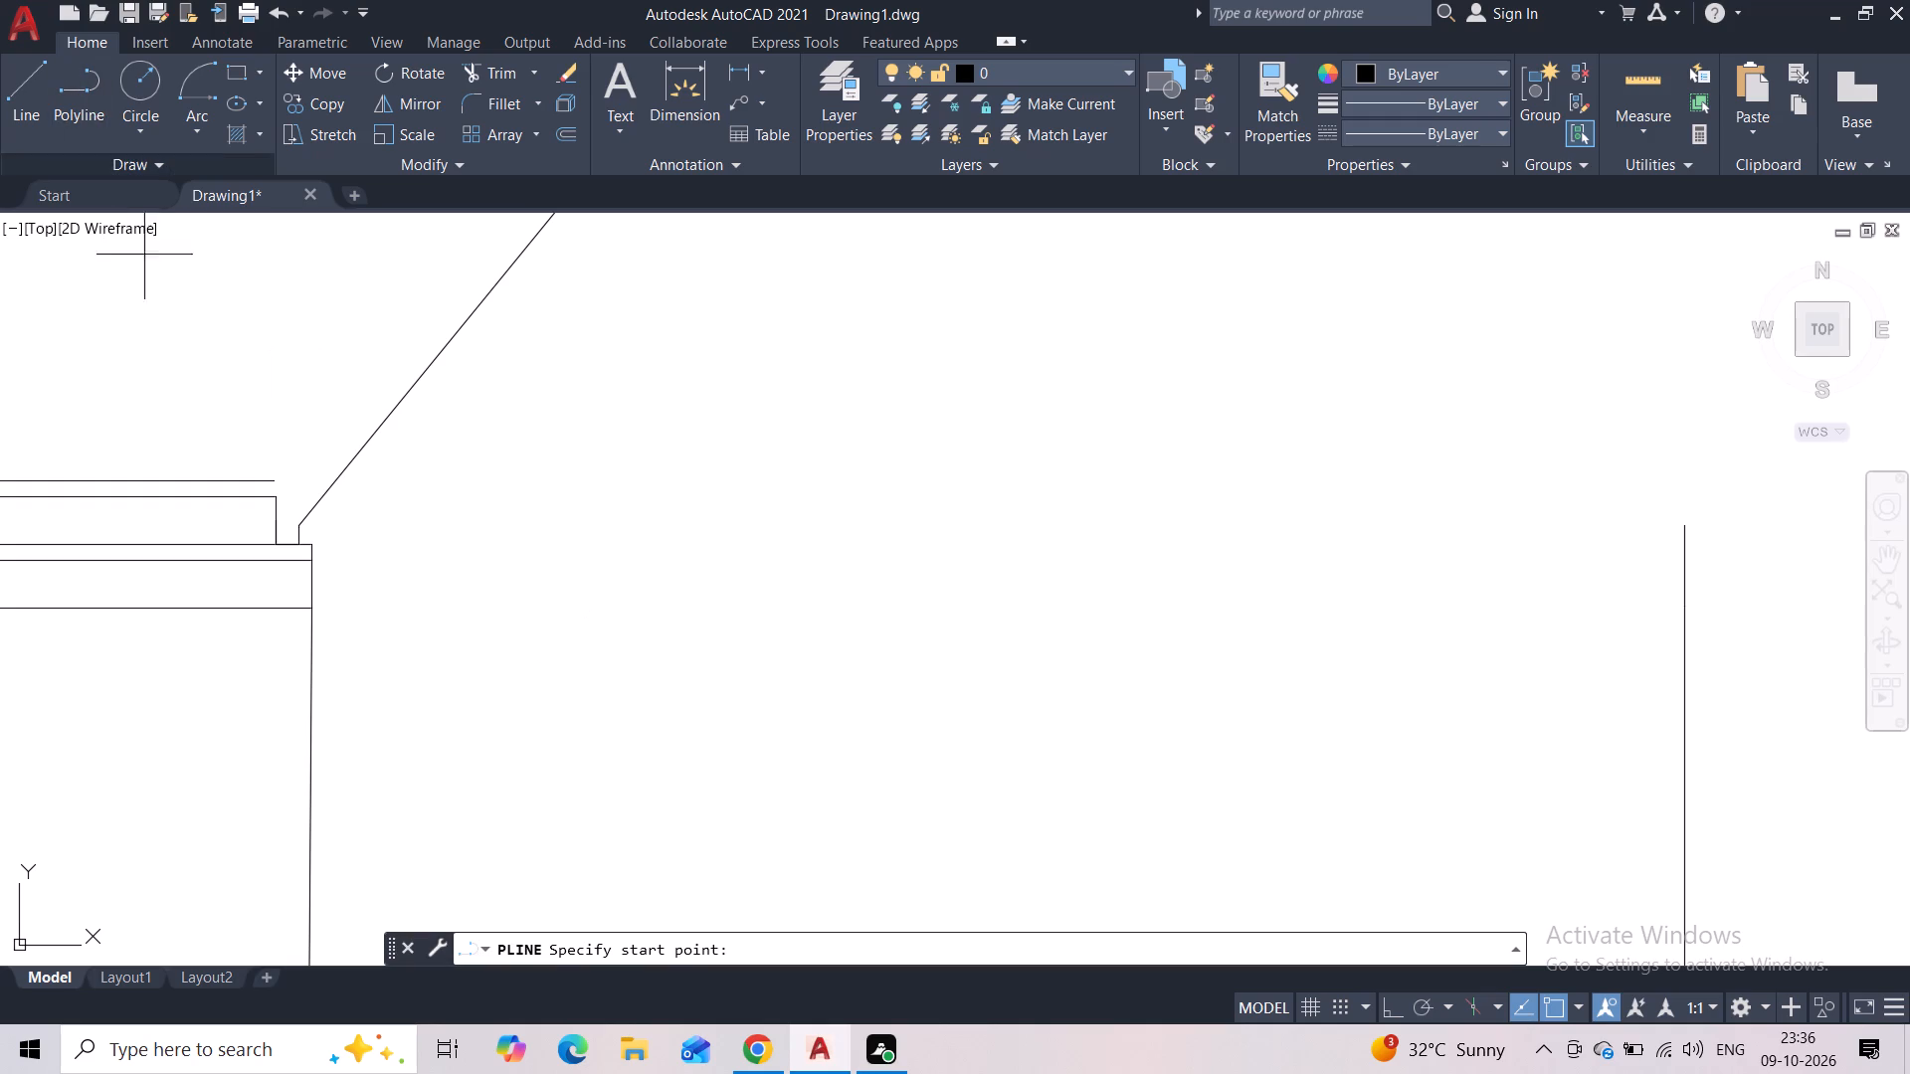
pyautogui.scroll(3, 314, 520)
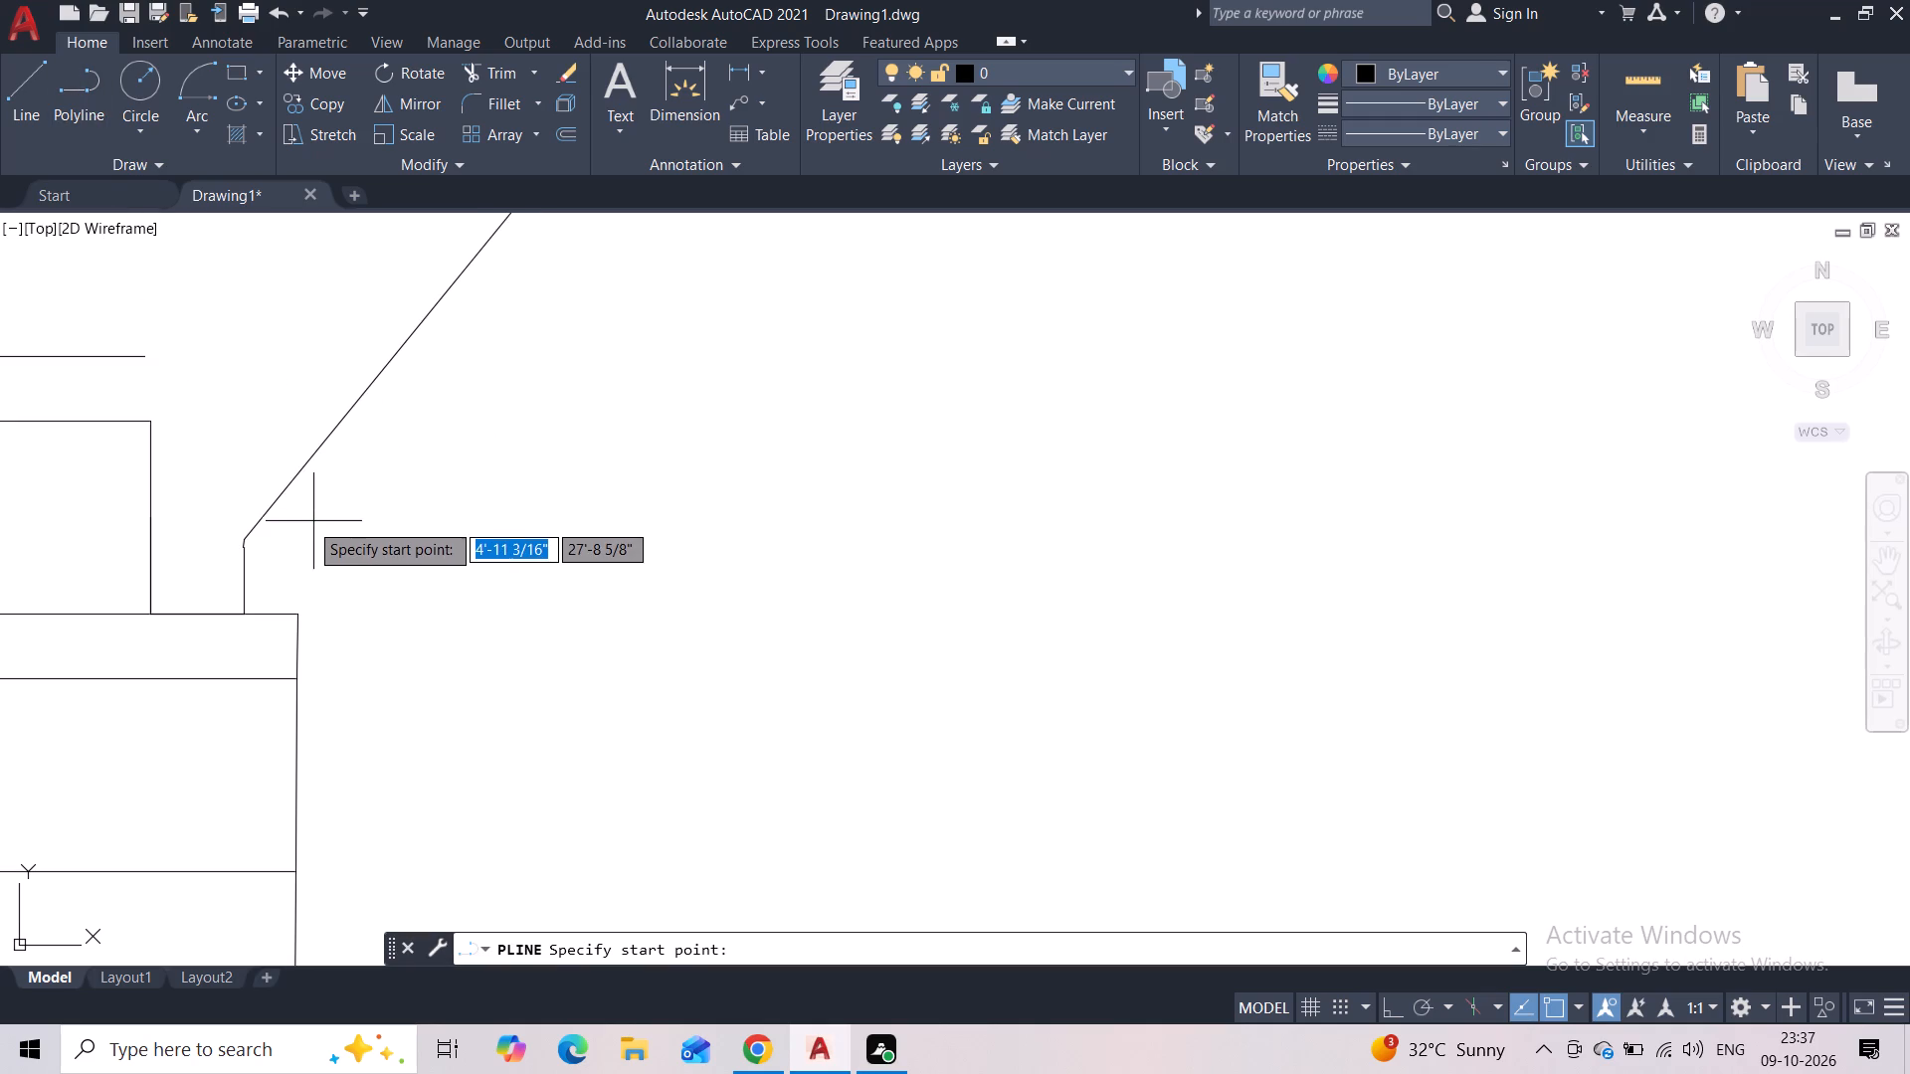
pyautogui.scroll(3, 213, 530)
pyautogui.scroll(5, 334, 588)
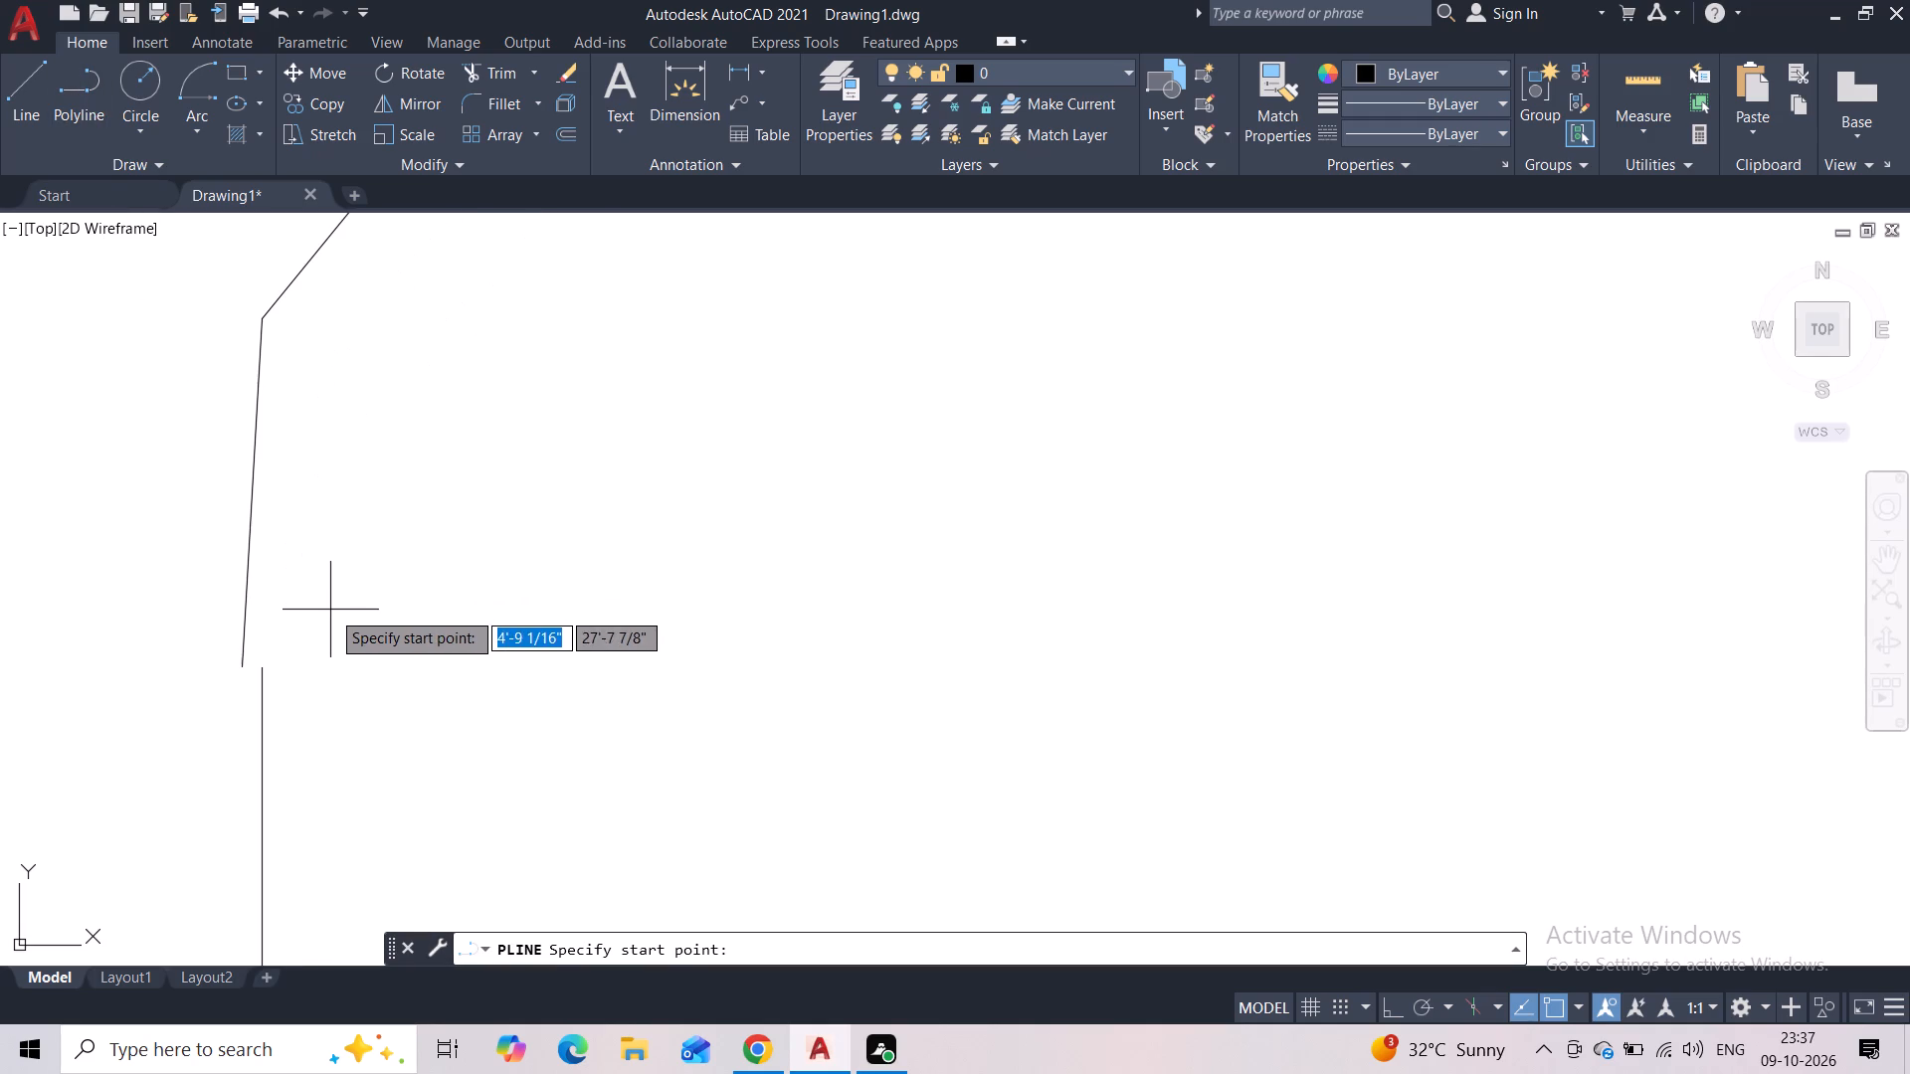
pyautogui.press('Escape')
pyautogui.moveTo(301, 426); pyautogui.dragTo(286, 436)
pyautogui.click(186, 490)
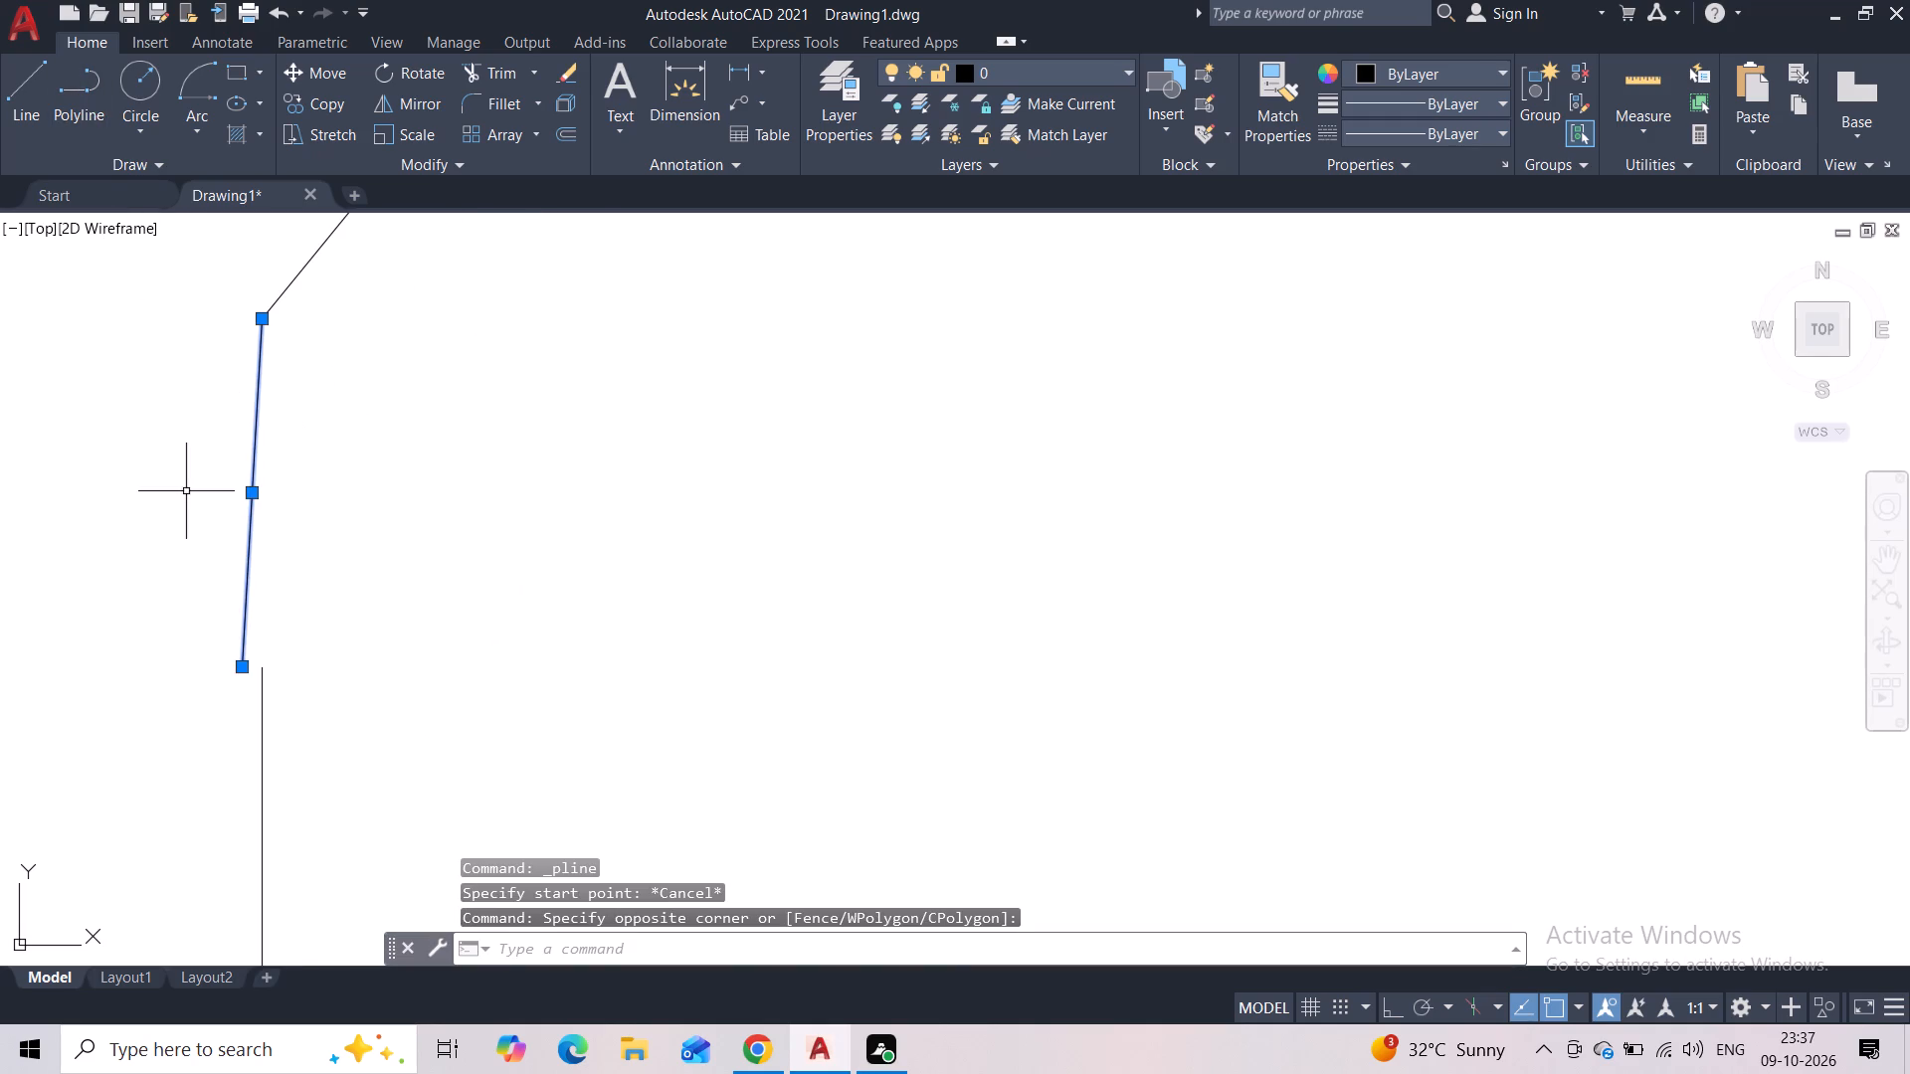
pyautogui.press('Delete')
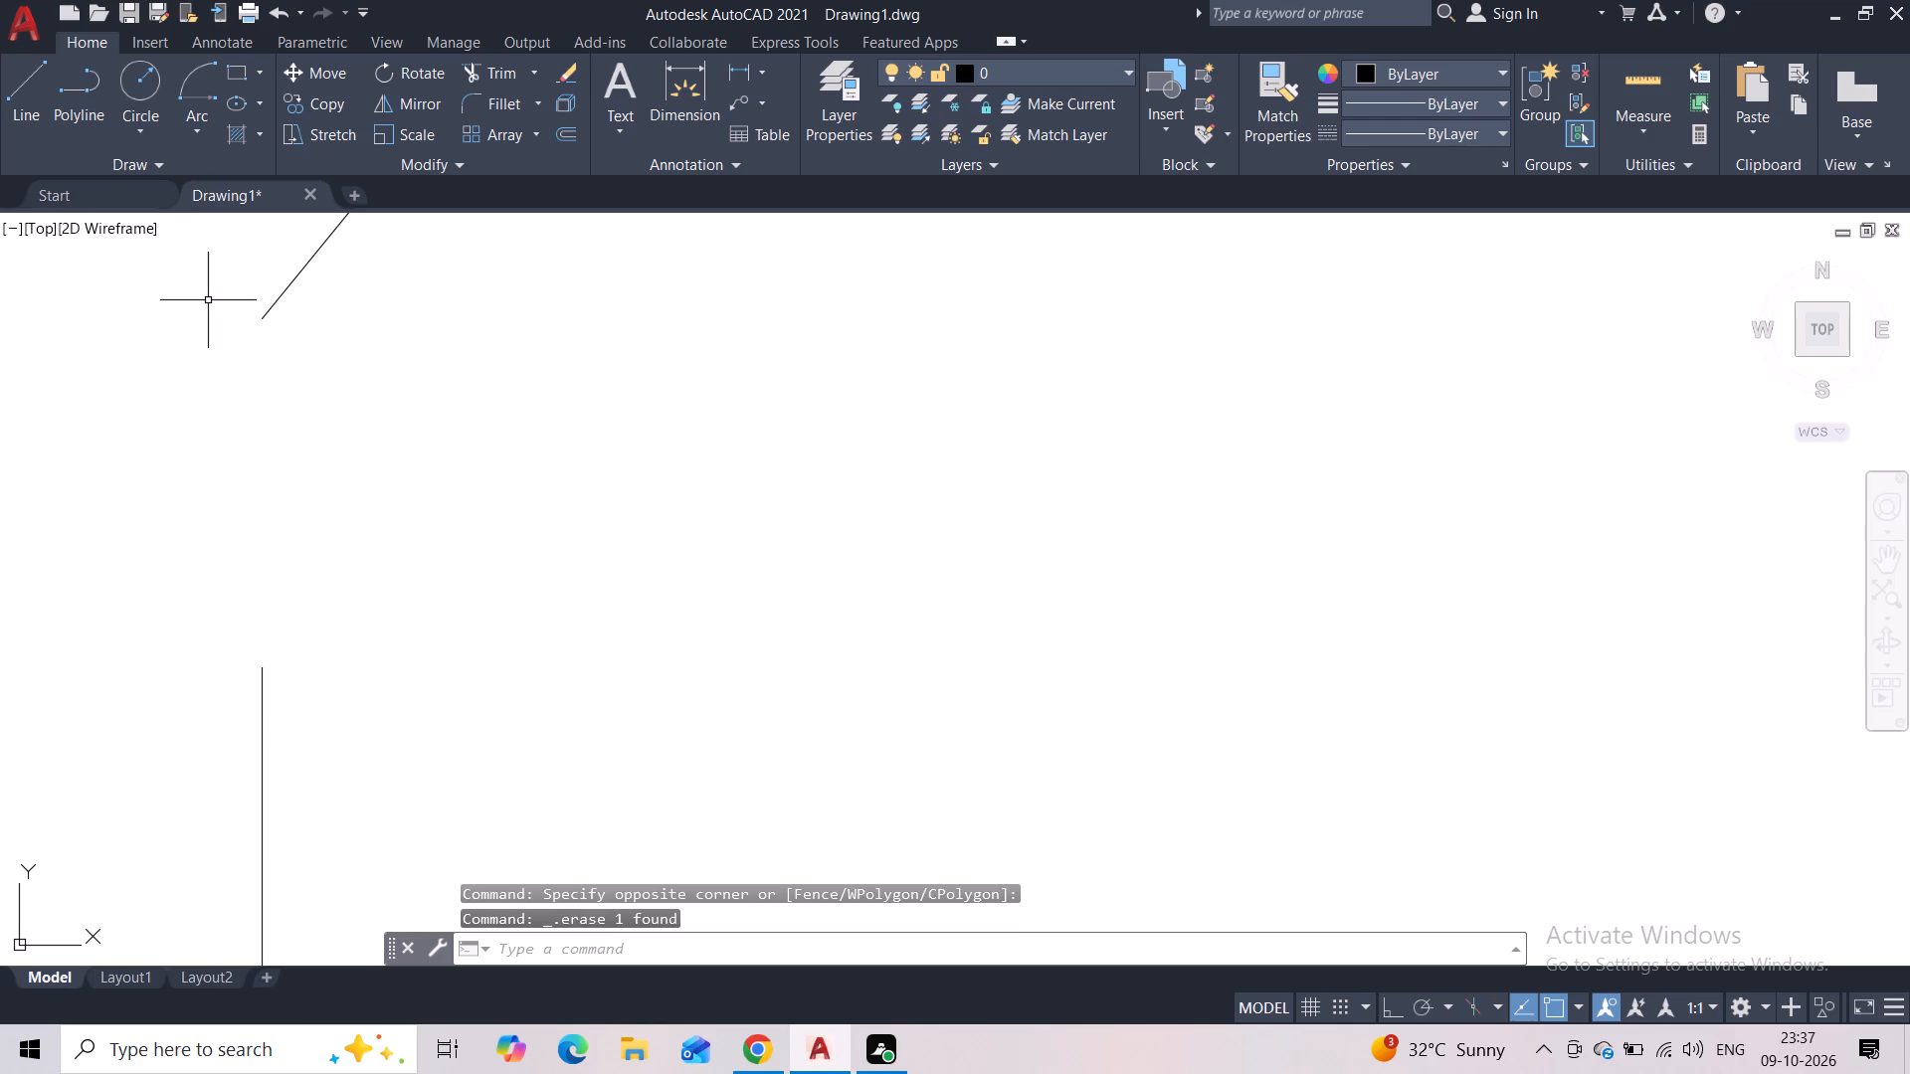
# Draw a single-segment vertical polyline from the left stub's top up to the left end of the five-segment polyline.
pyautogui.click(83, 118)
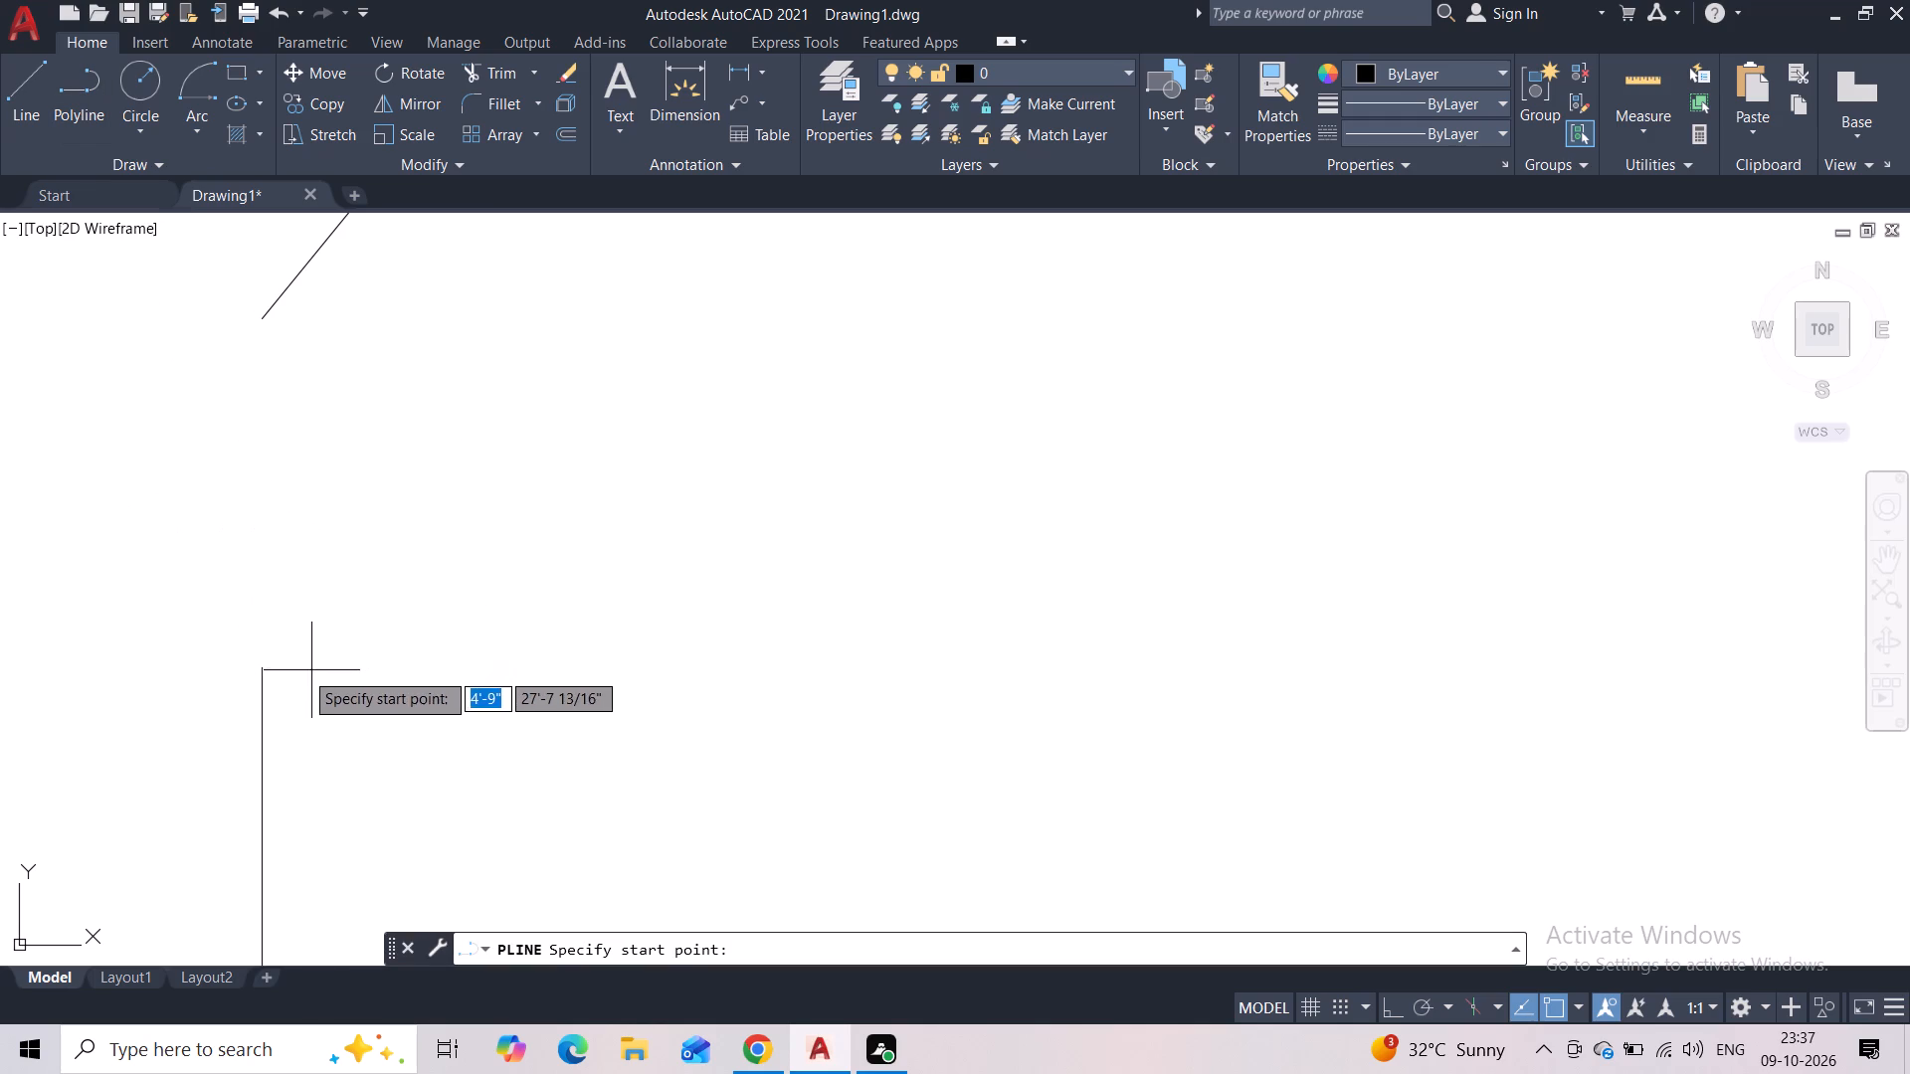
pyautogui.click(267, 673)
pyautogui.click(261, 315)
pyautogui.press('Escape')
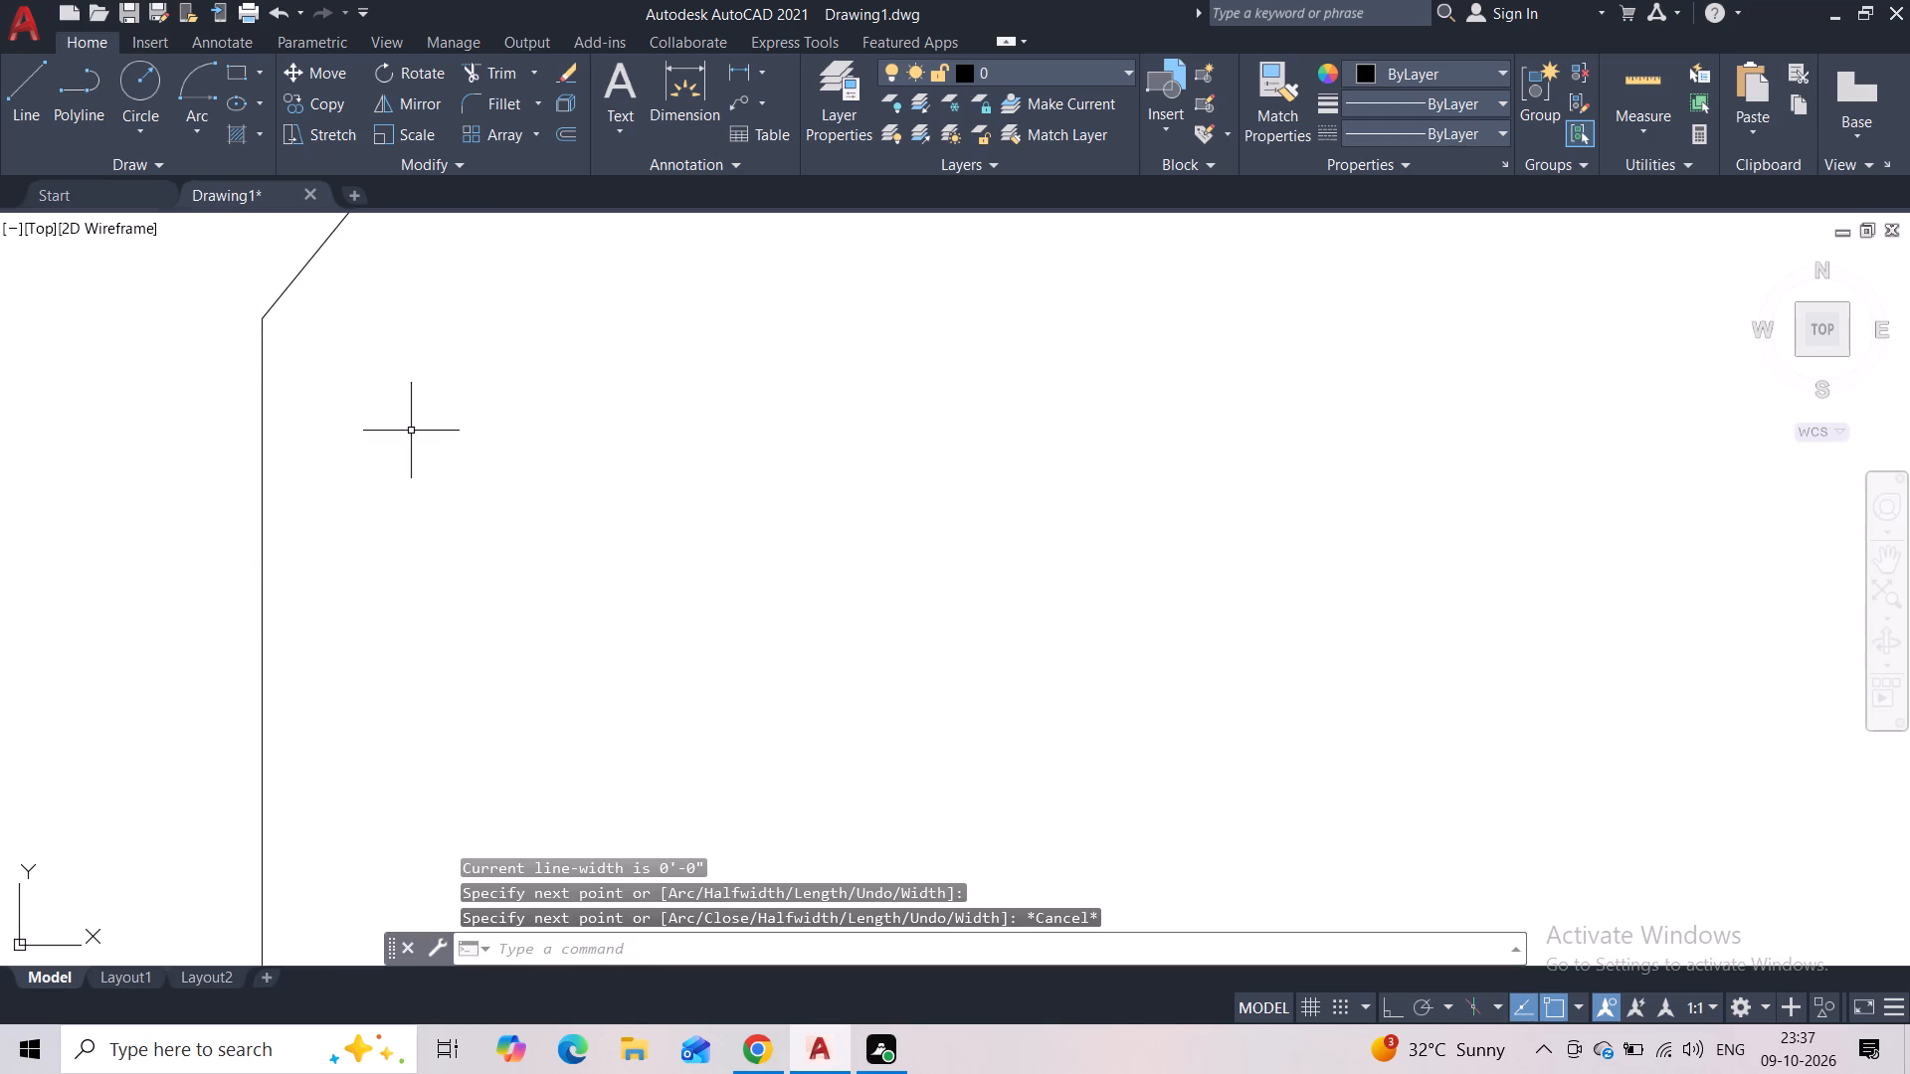
# Examine how the five-segment polyline meets the right stub above the right cap.
pyautogui.scroll(-5, 410, 438)
pyautogui.scroll(-6, 502, 469)
pyautogui.scroll(-3, 892, 500)
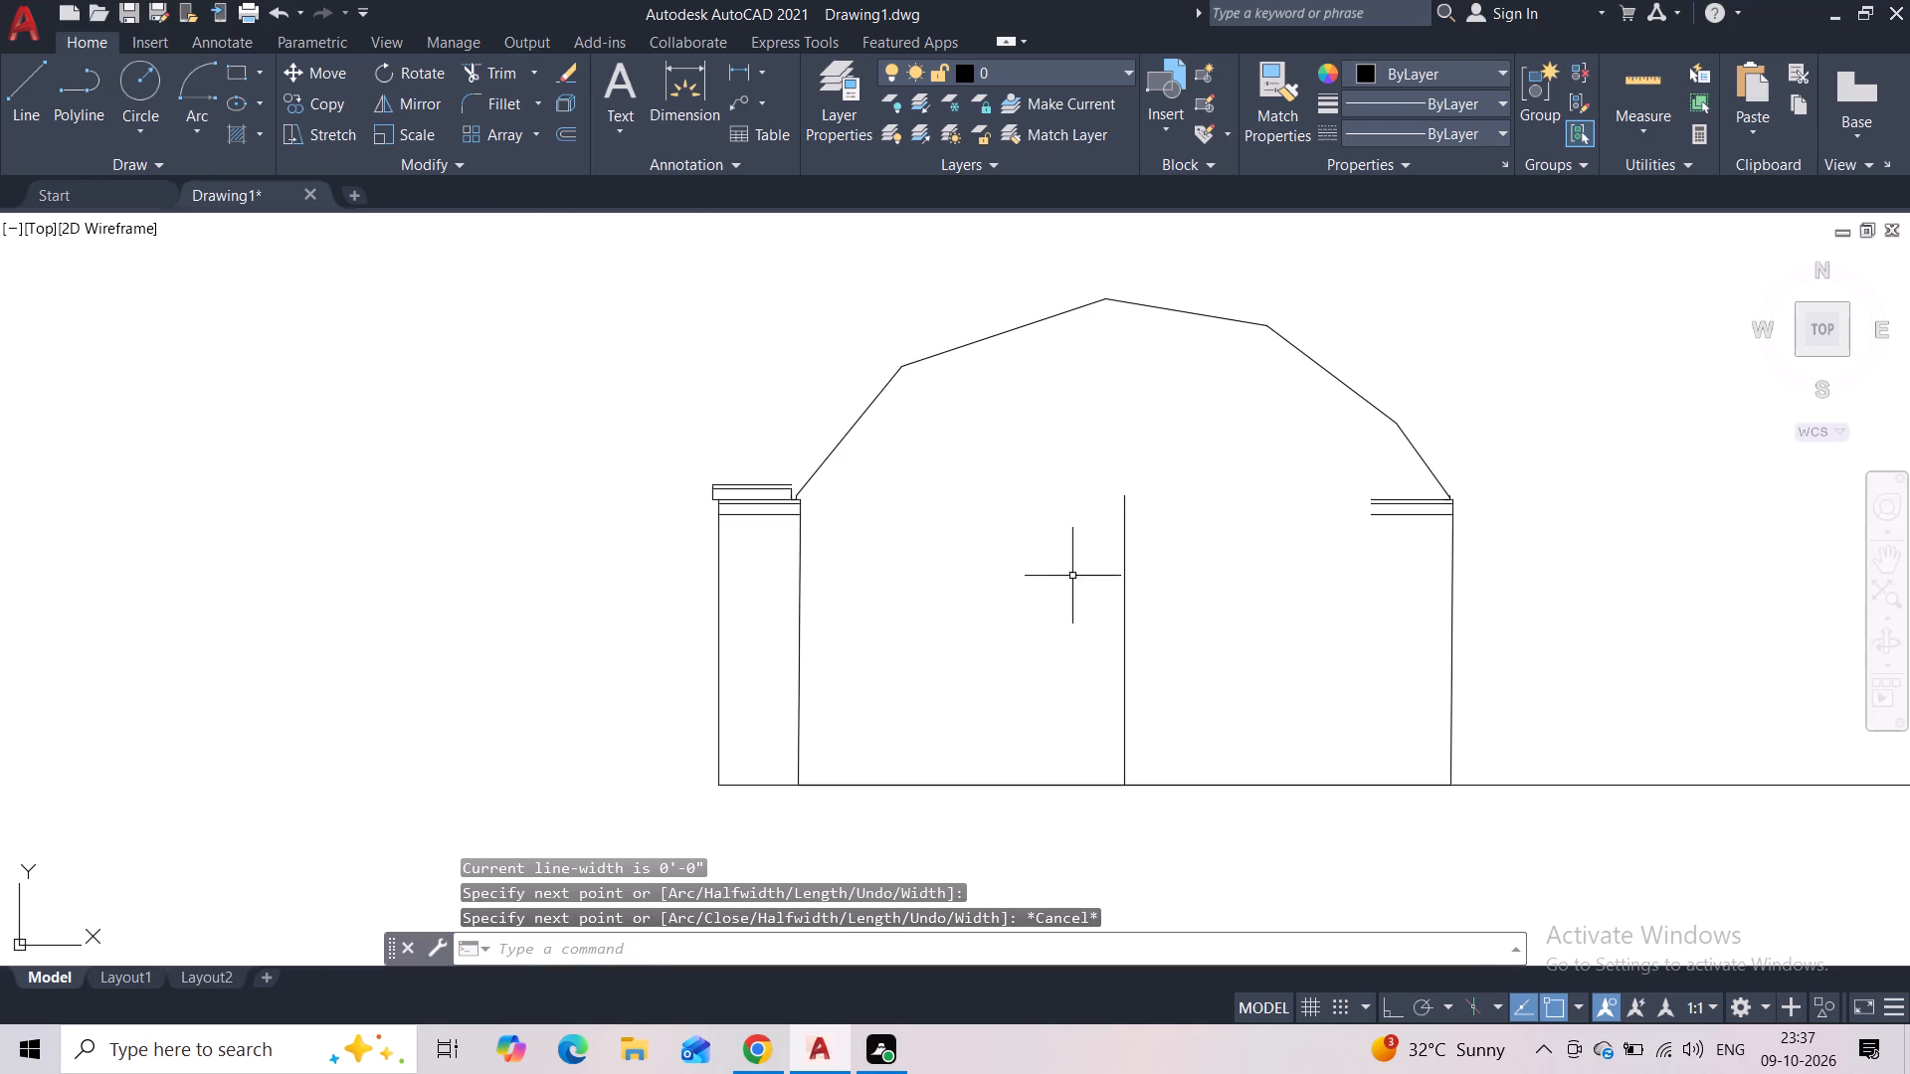
pyautogui.scroll(6, 1469, 496)
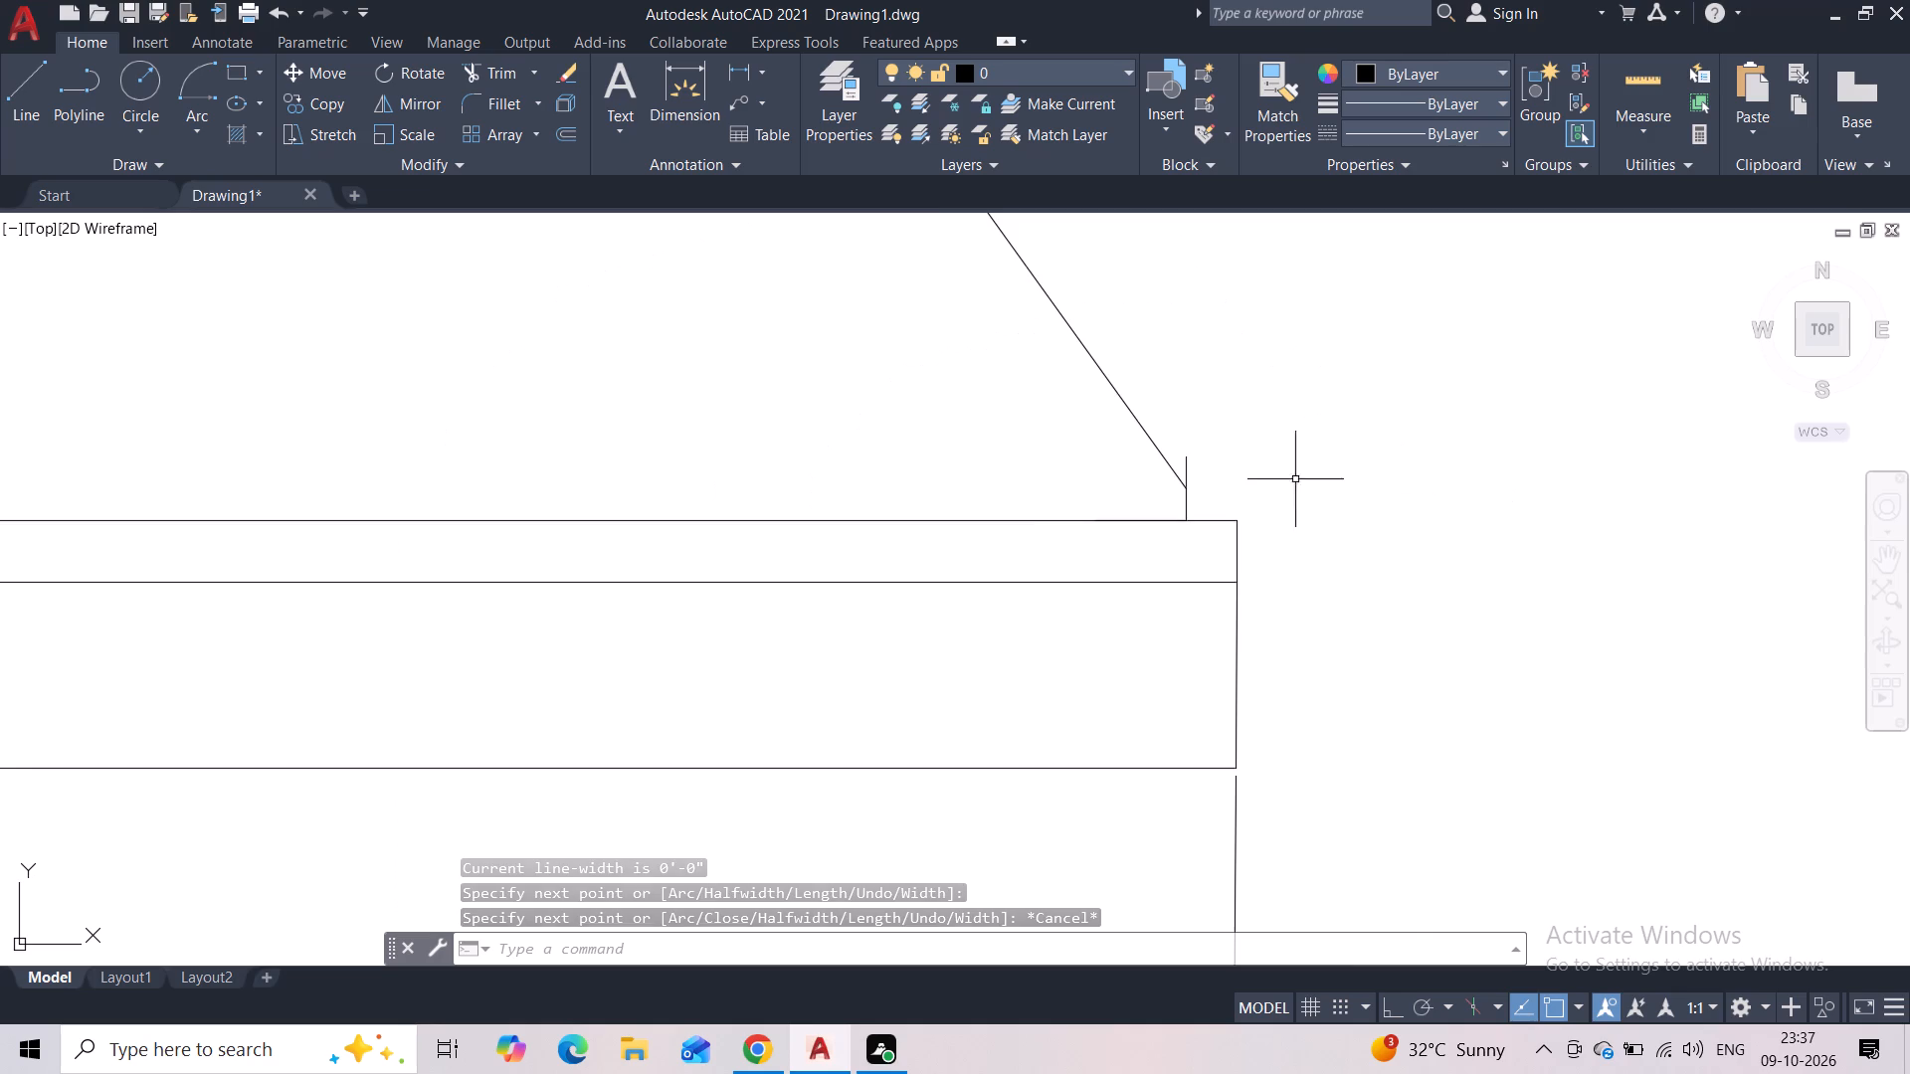
pyautogui.scroll(2, 1214, 483)
pyautogui.scroll(1, 1122, 487)
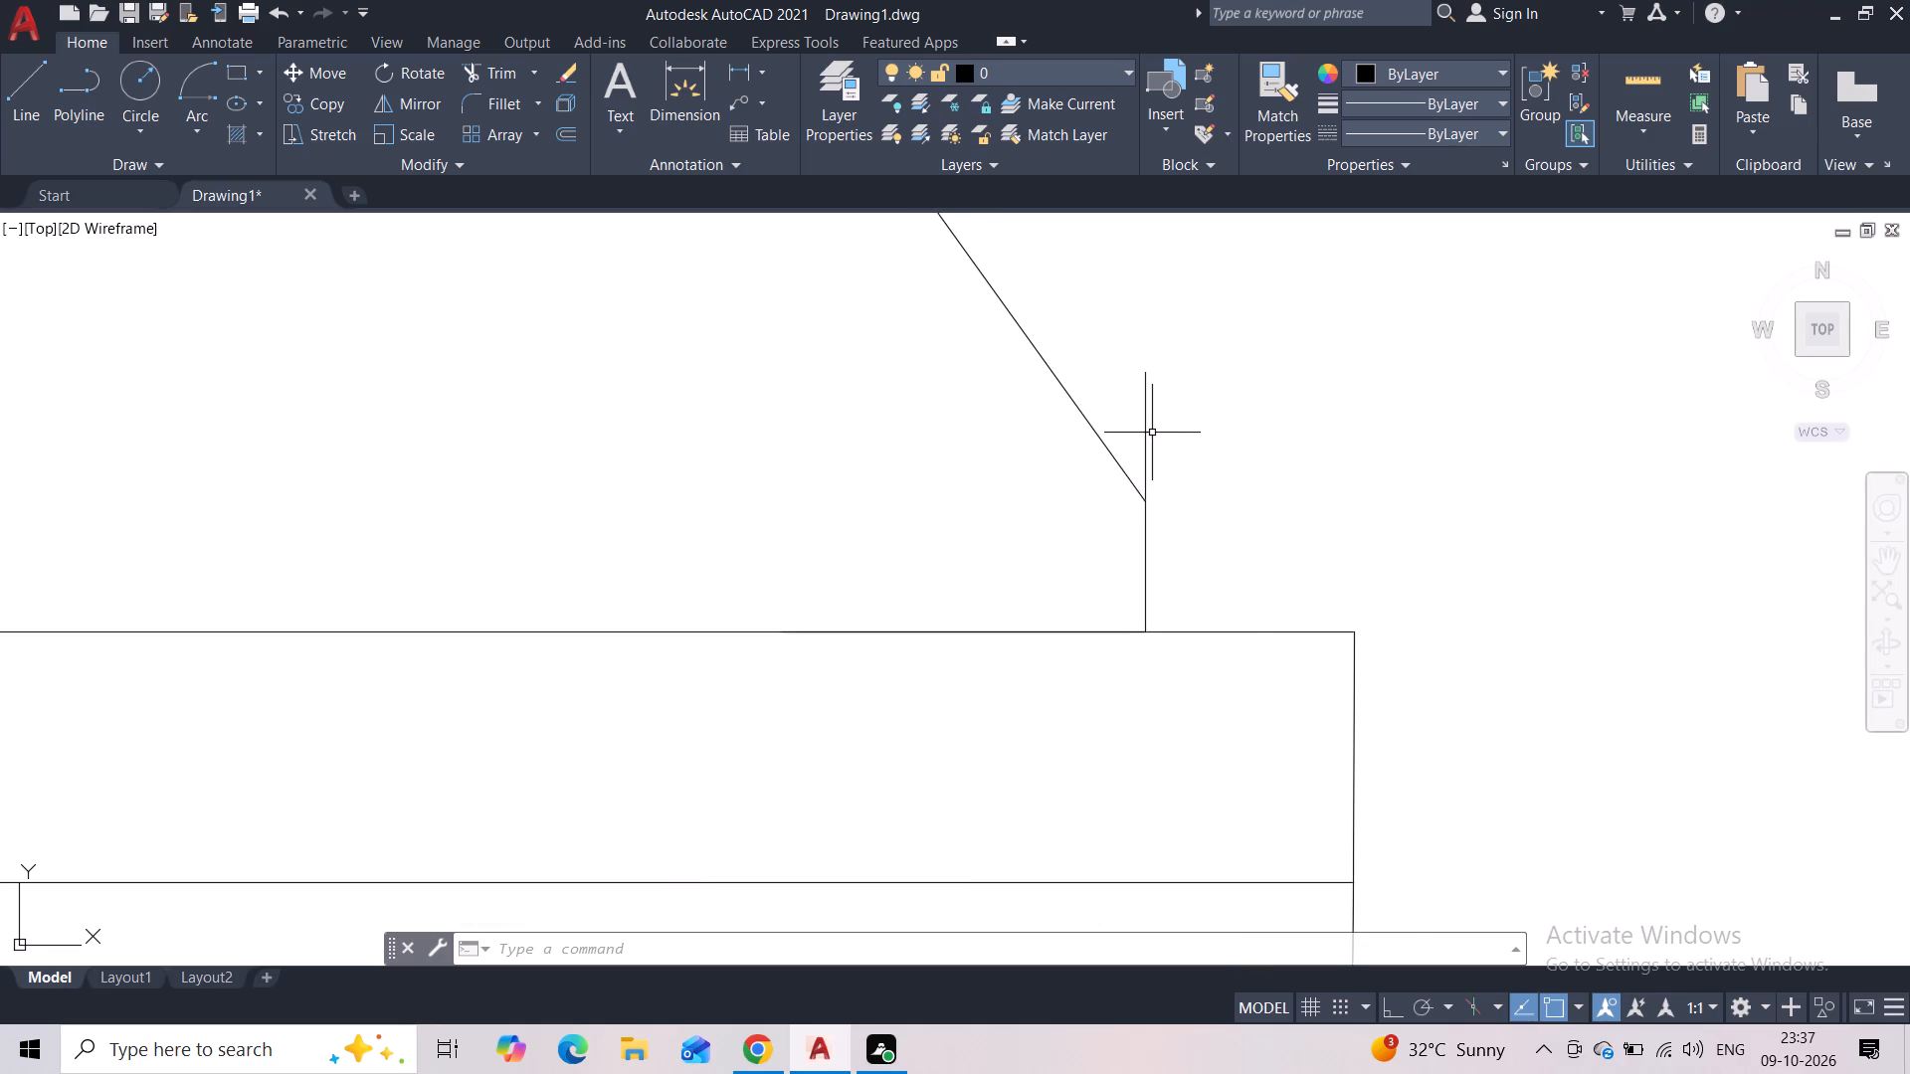
pyautogui.scroll(-9, 1145, 440)
pyautogui.scroll(-2, 980, 603)
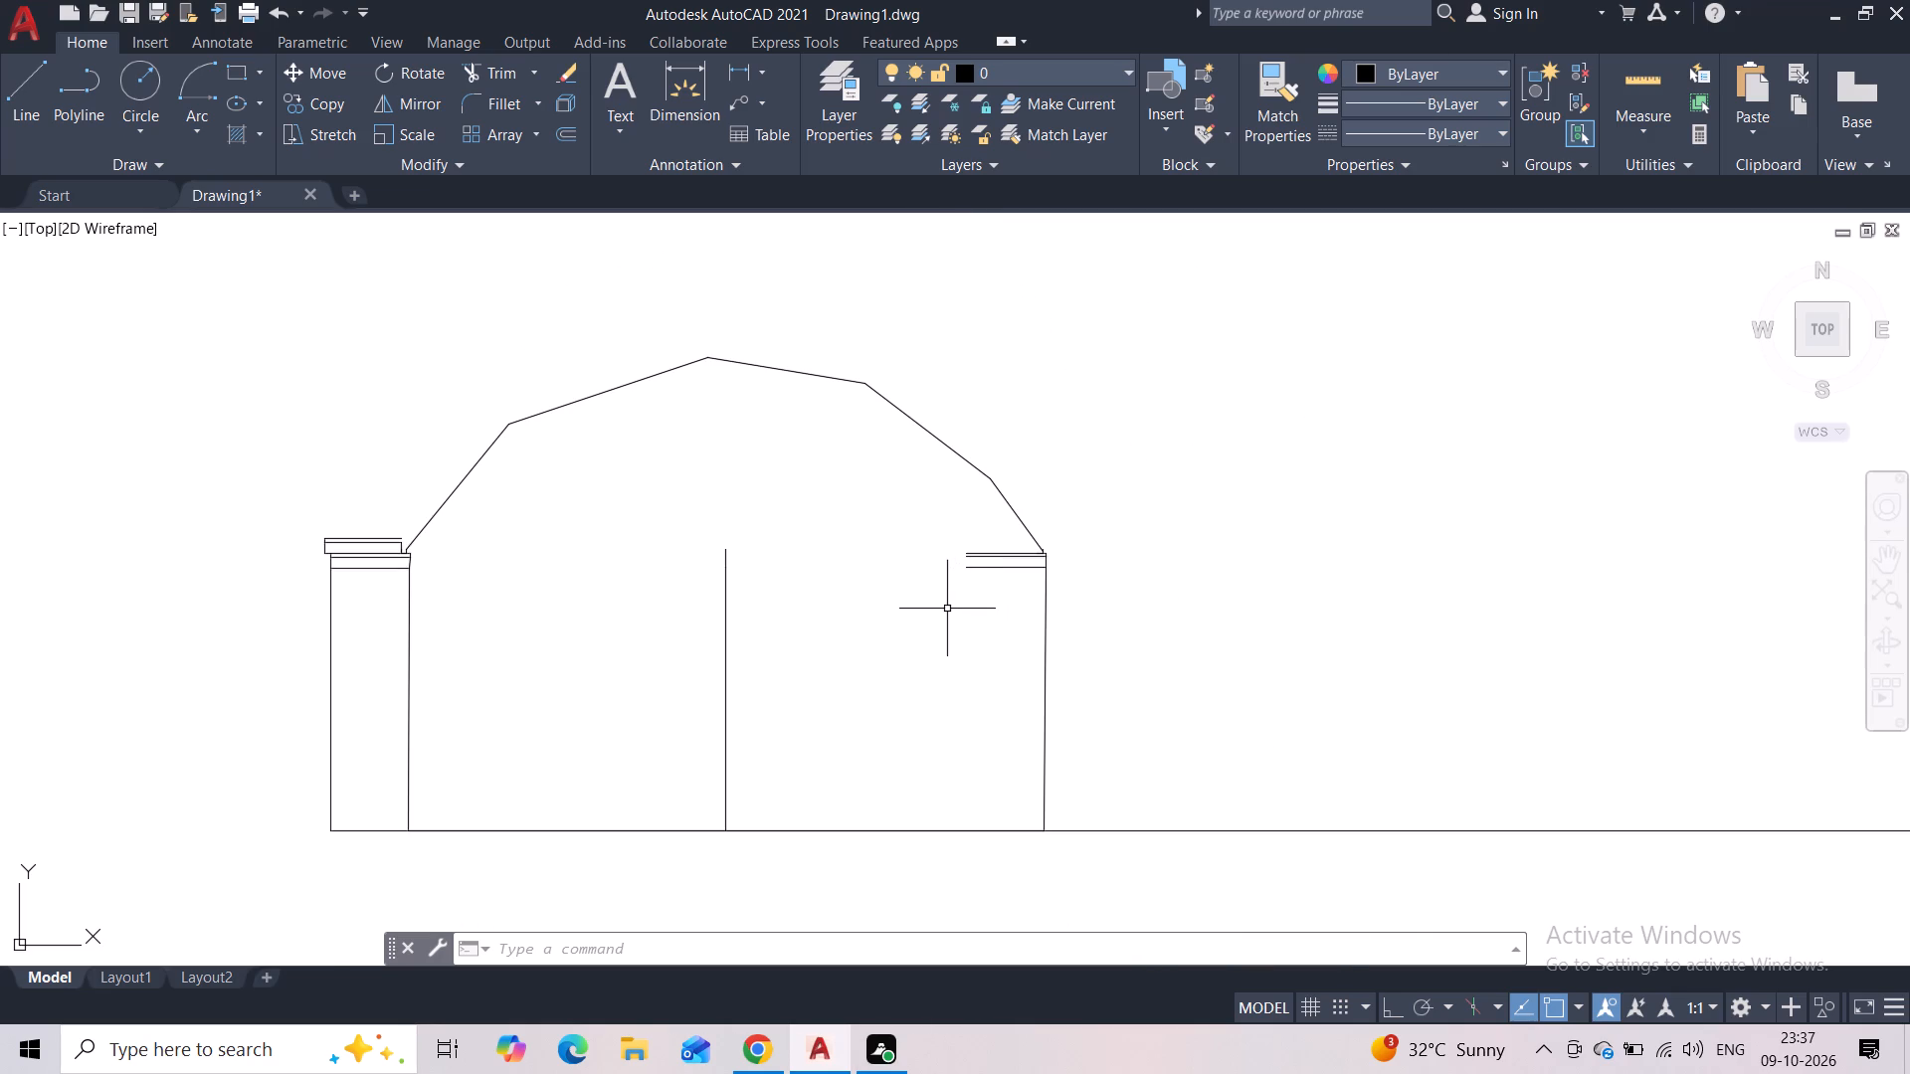
# With ortho on, draw a horizontal line about 29'-1" long from the polyline's left end to just past the right stub.
pyautogui.scroll(1, 461, 568)
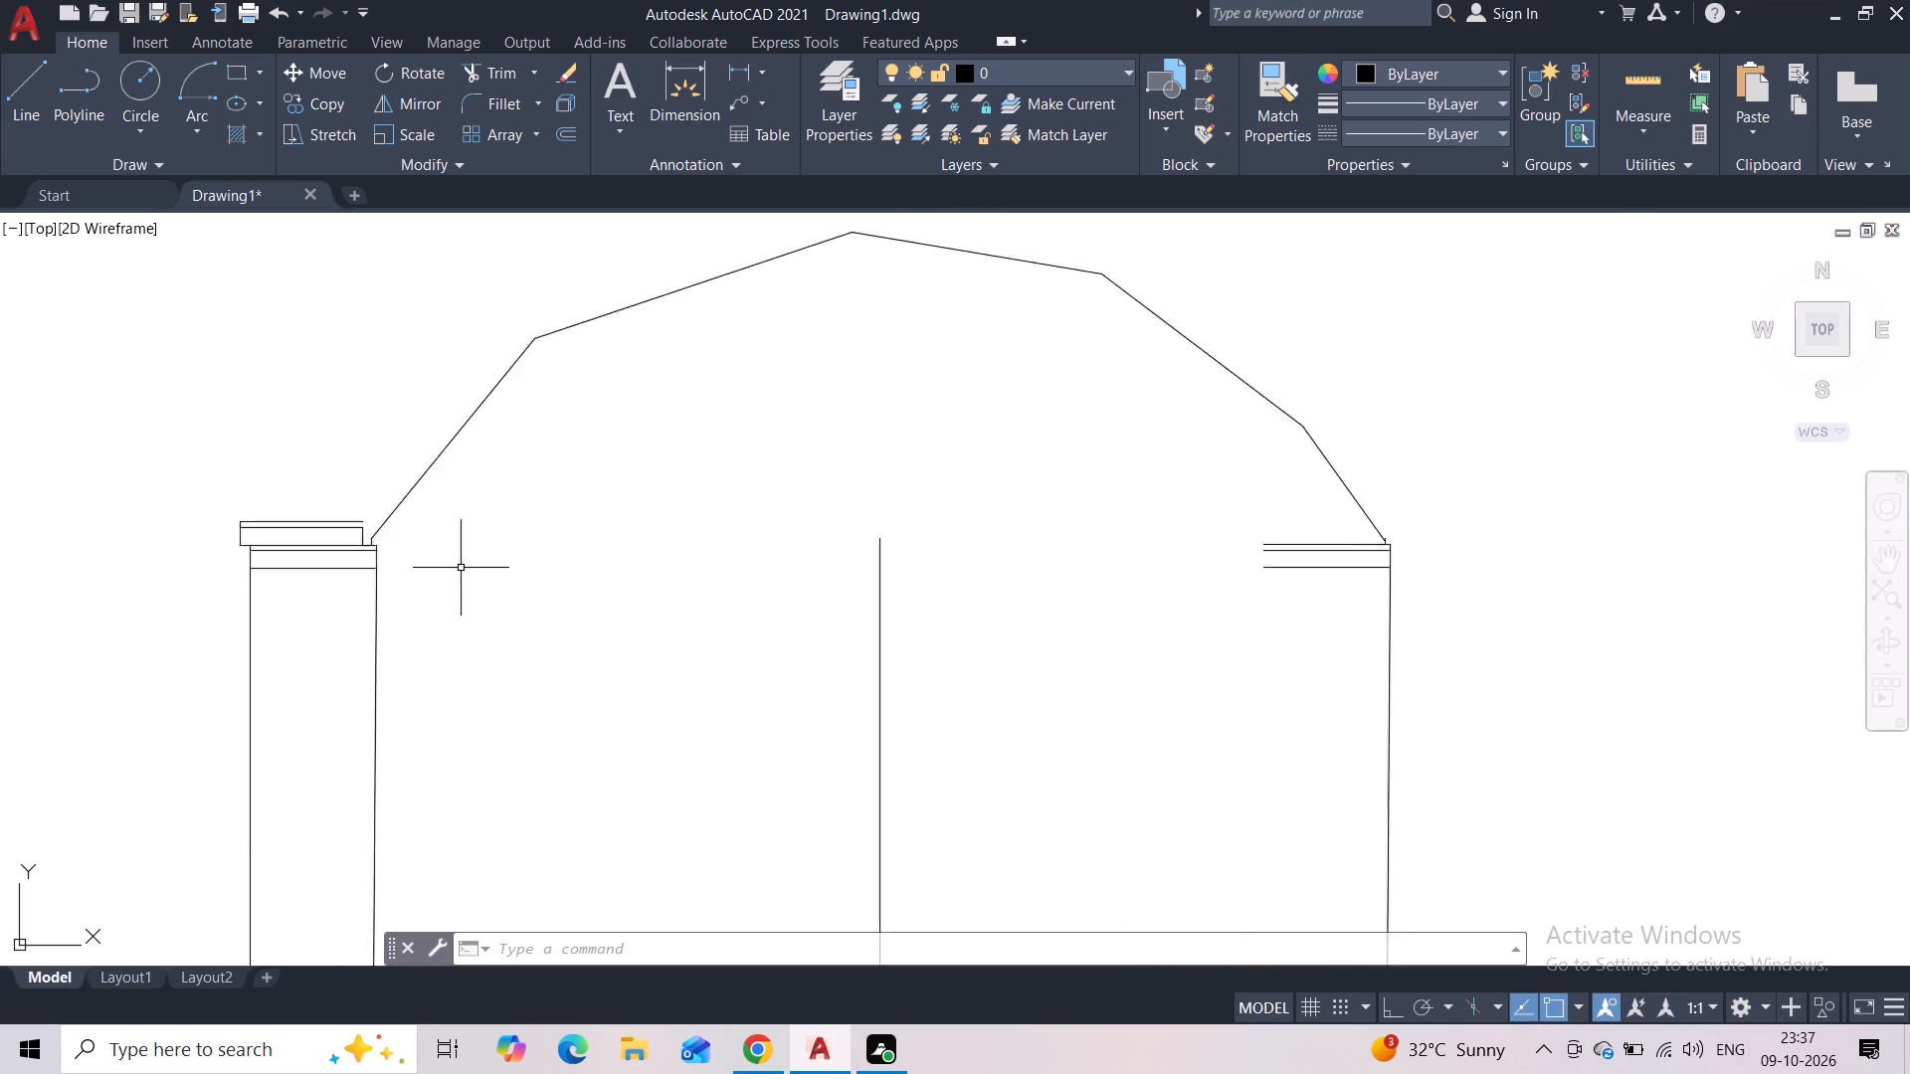
pyautogui.scroll(1, 461, 568)
pyautogui.click(10, 125)
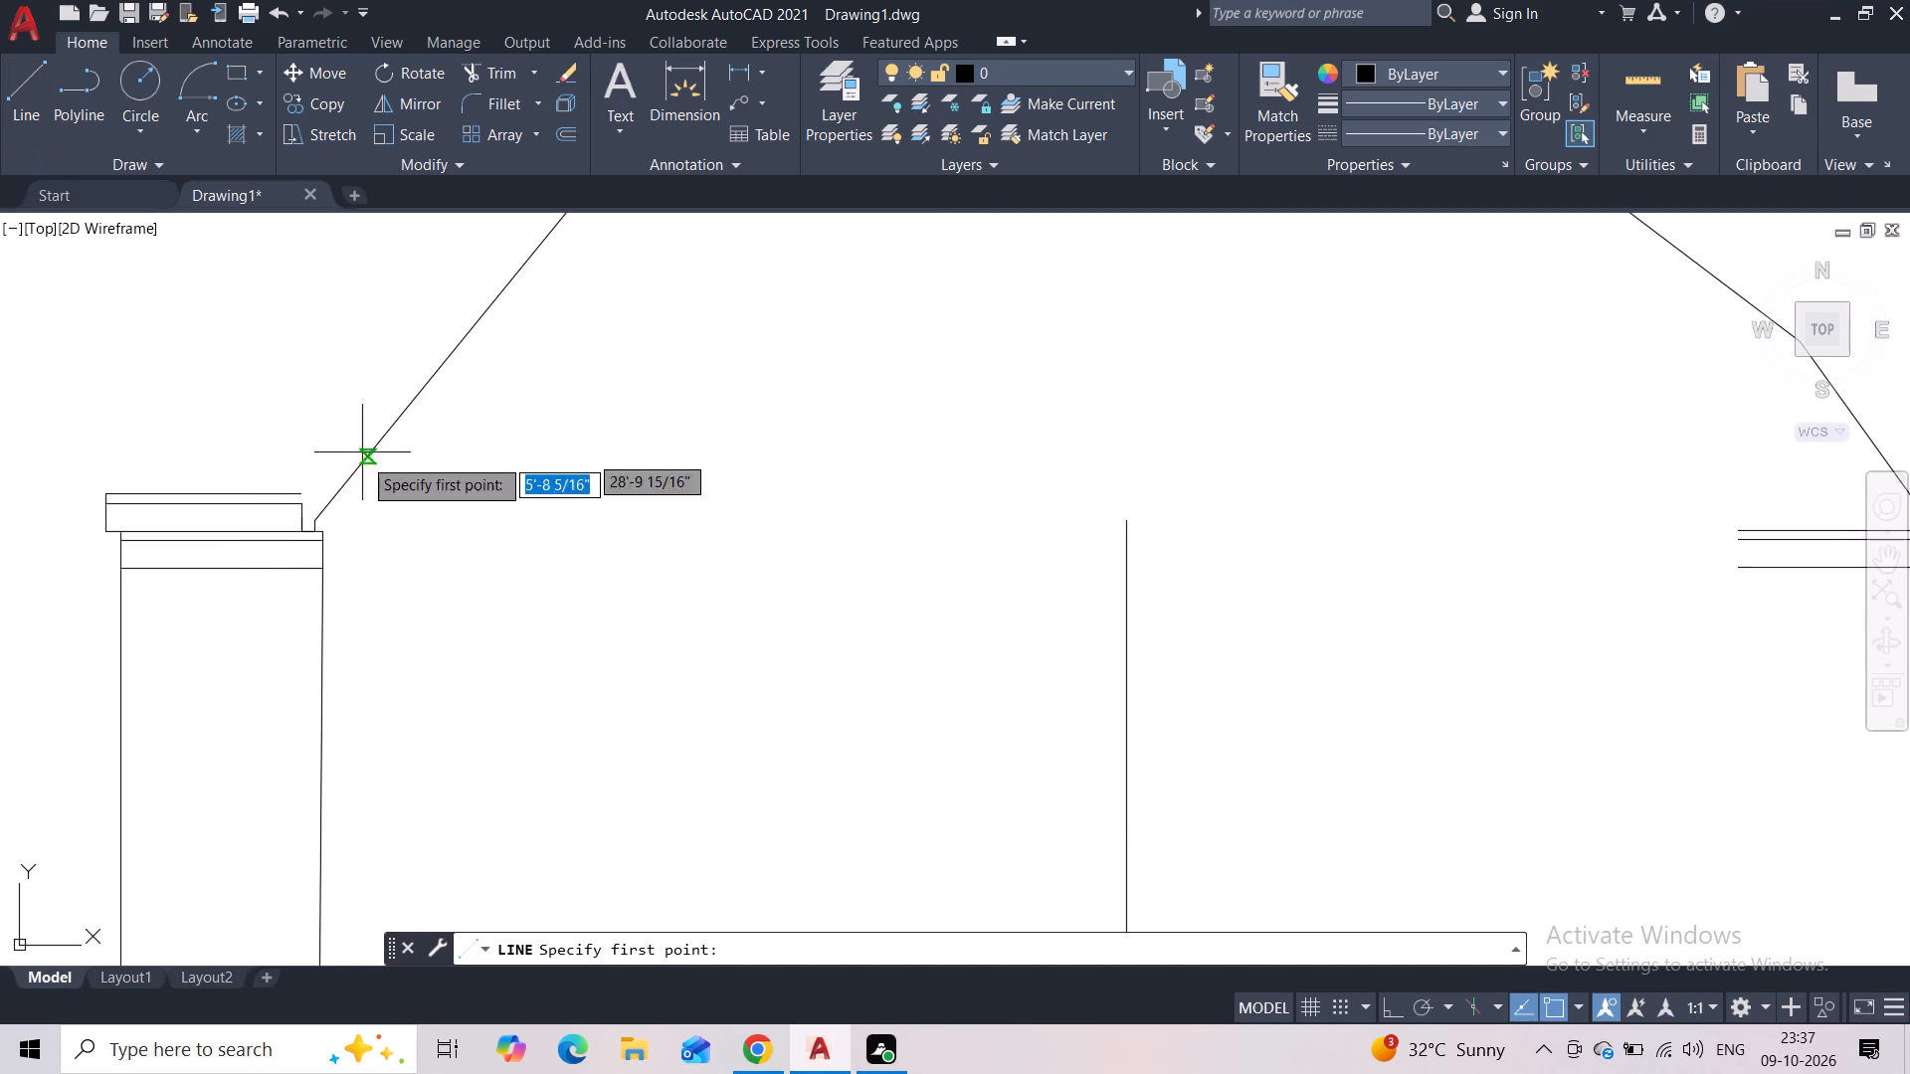
pyautogui.click(317, 524)
pyautogui.moveTo(862, 498); pyautogui.dragTo(735, 483, button='middle')
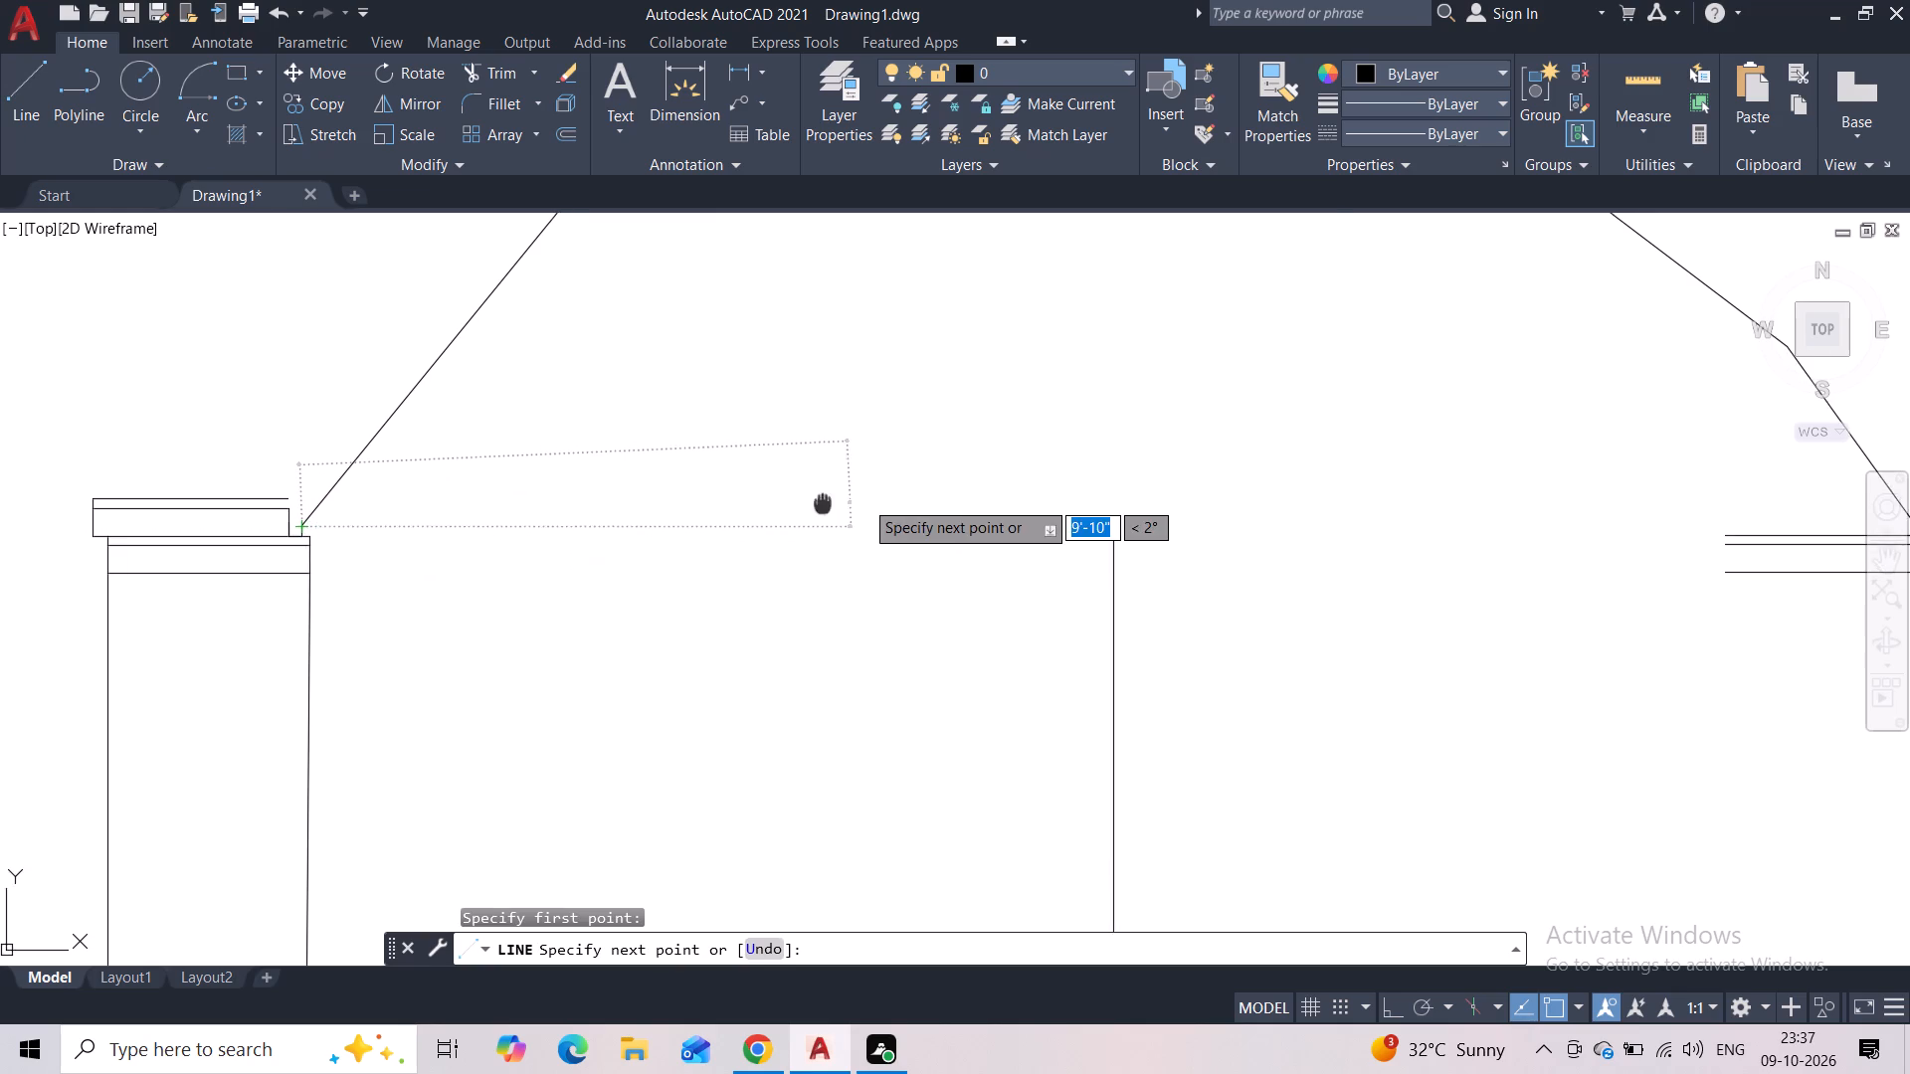
pyautogui.moveTo(735, 483); pyautogui.dragTo(464, 422, button='middle')
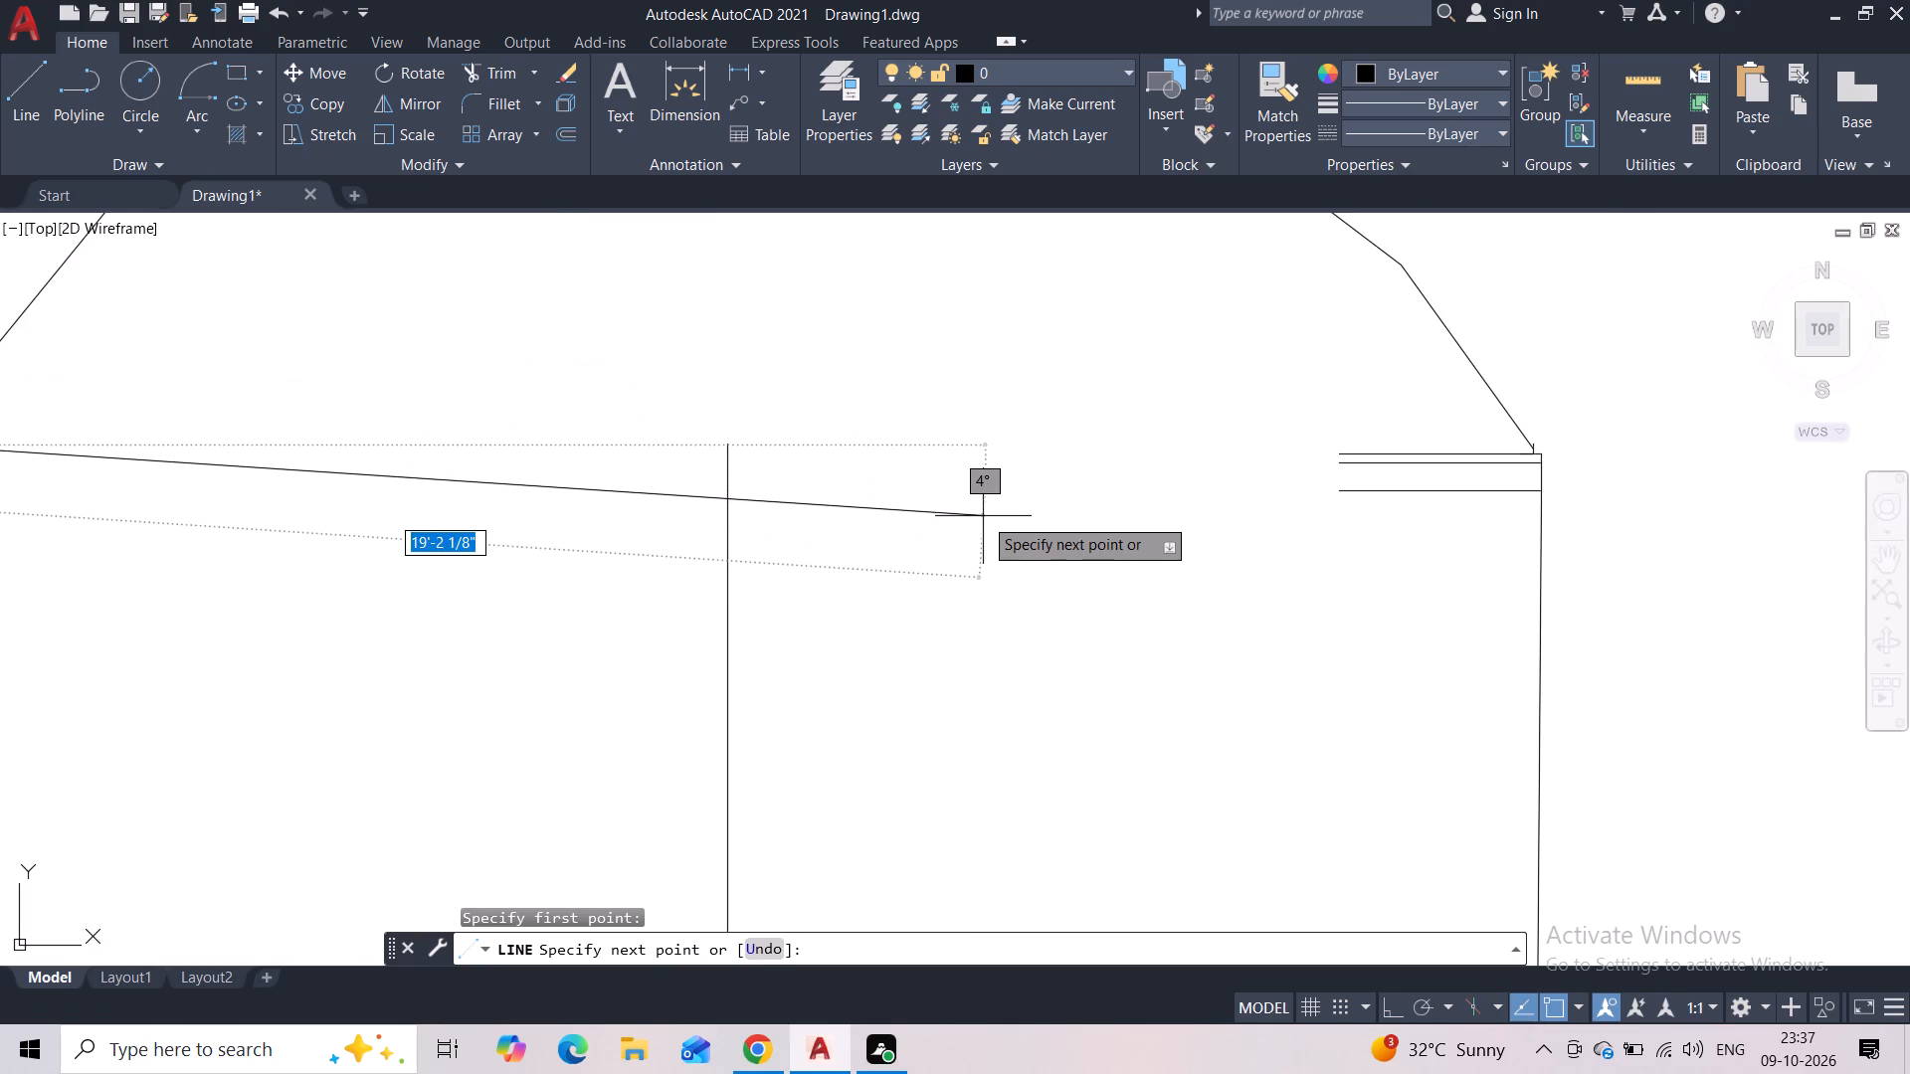
pyautogui.press('F8')
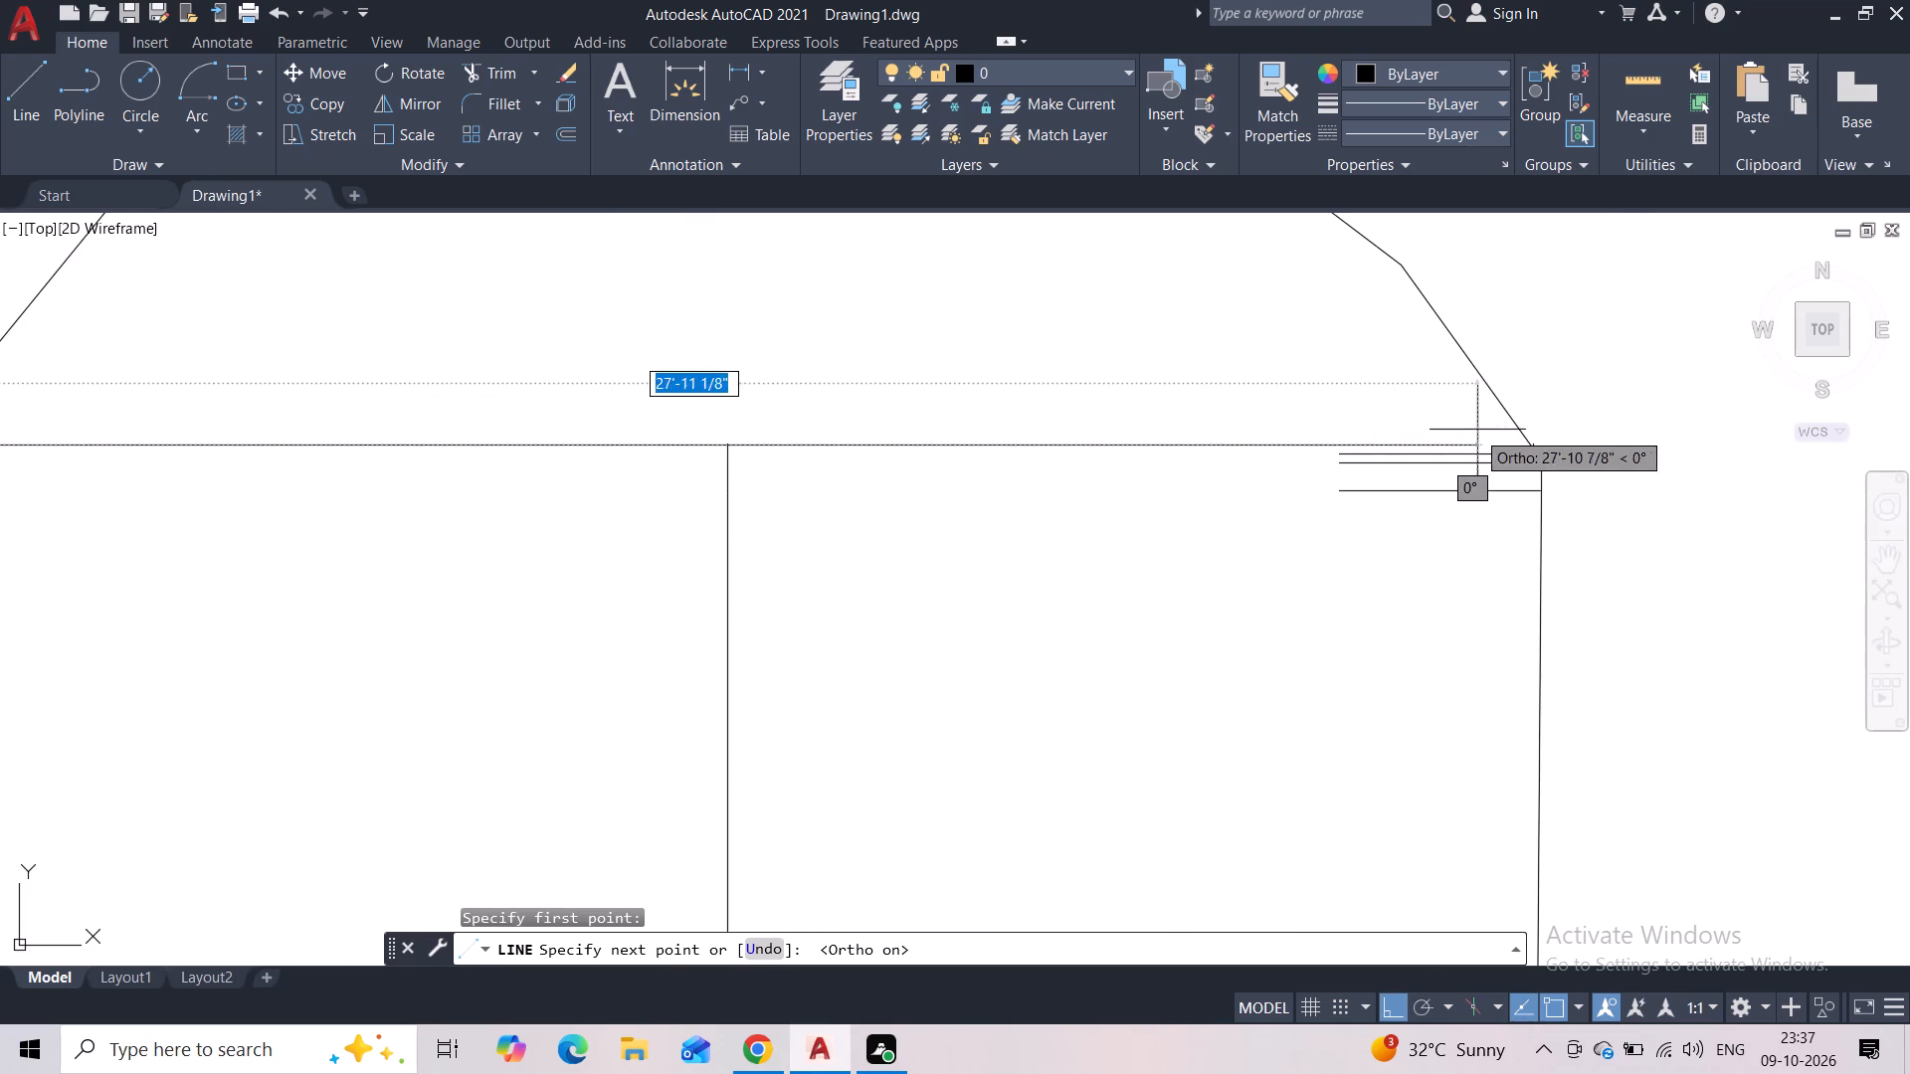
pyautogui.scroll(5, 1533, 442)
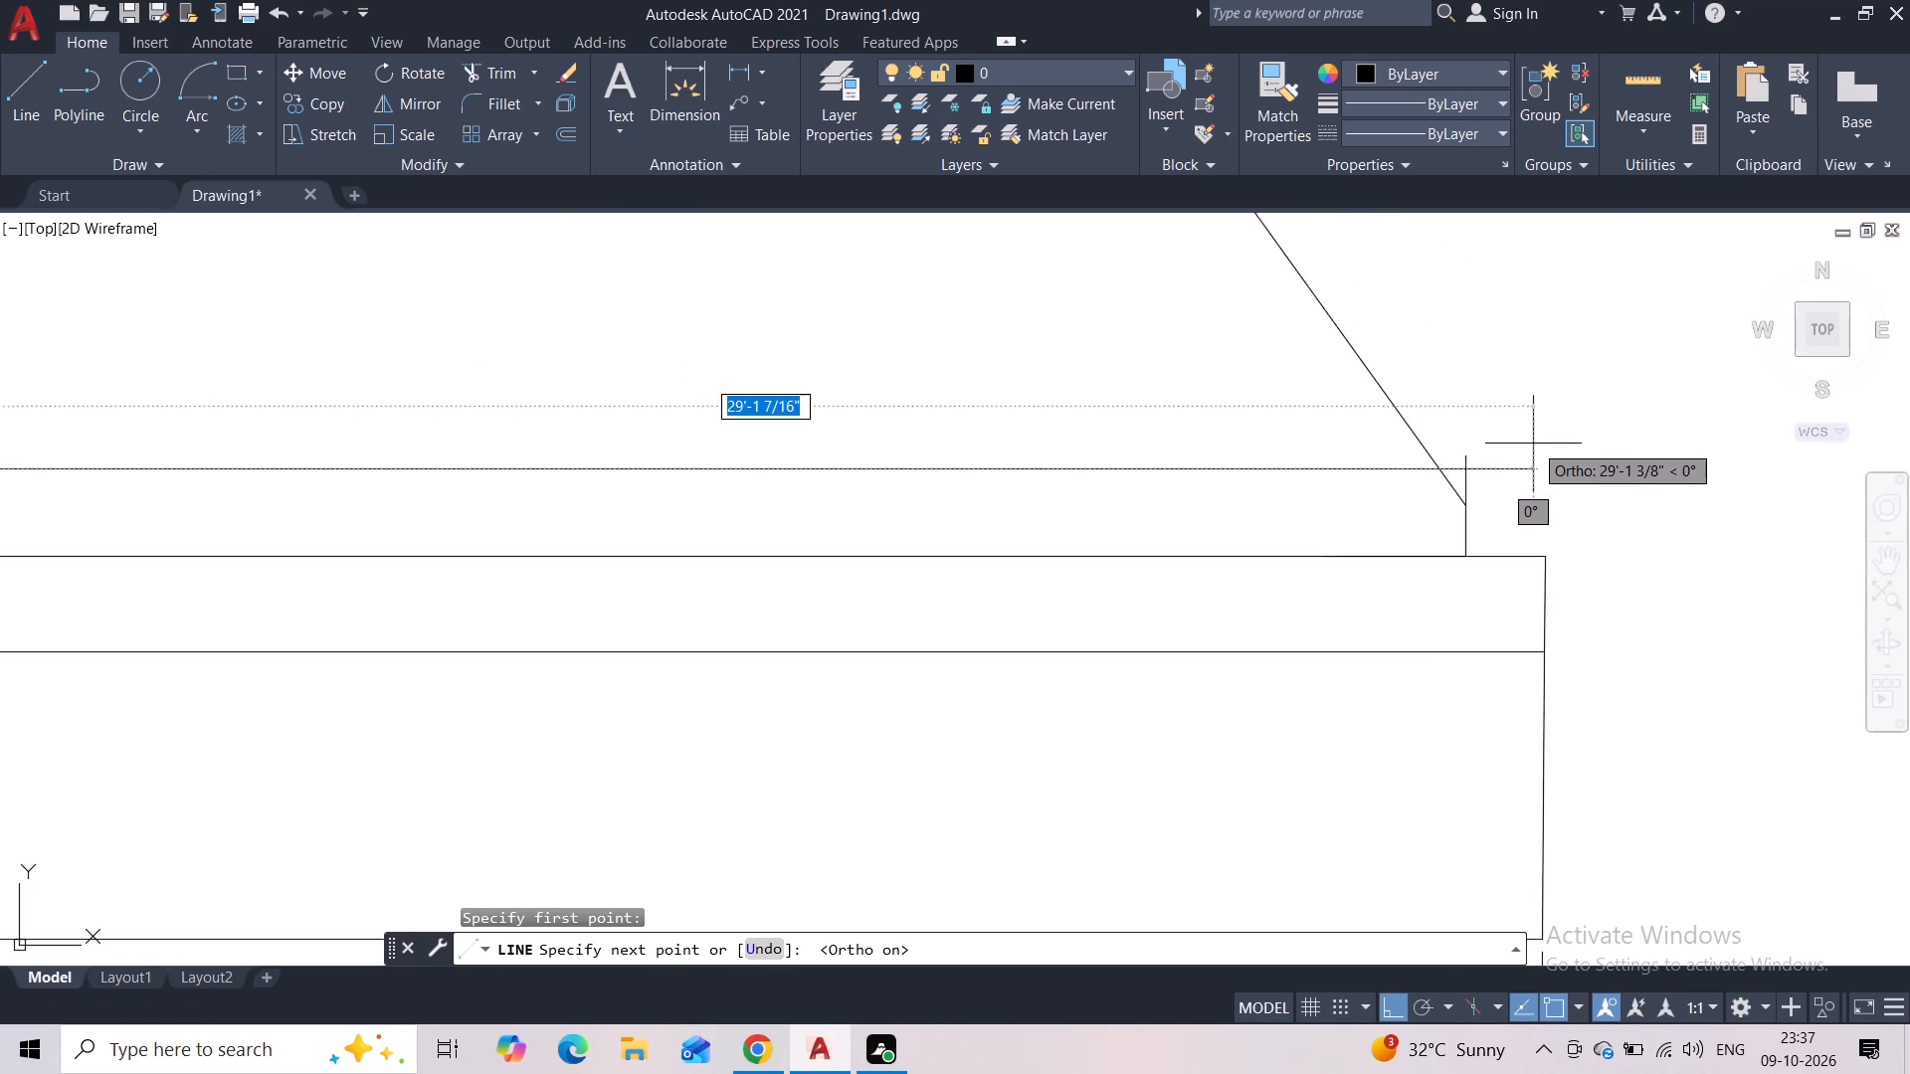
pyautogui.scroll(1, 1533, 444)
pyautogui.click(1538, 425)
pyautogui.press('Escape')
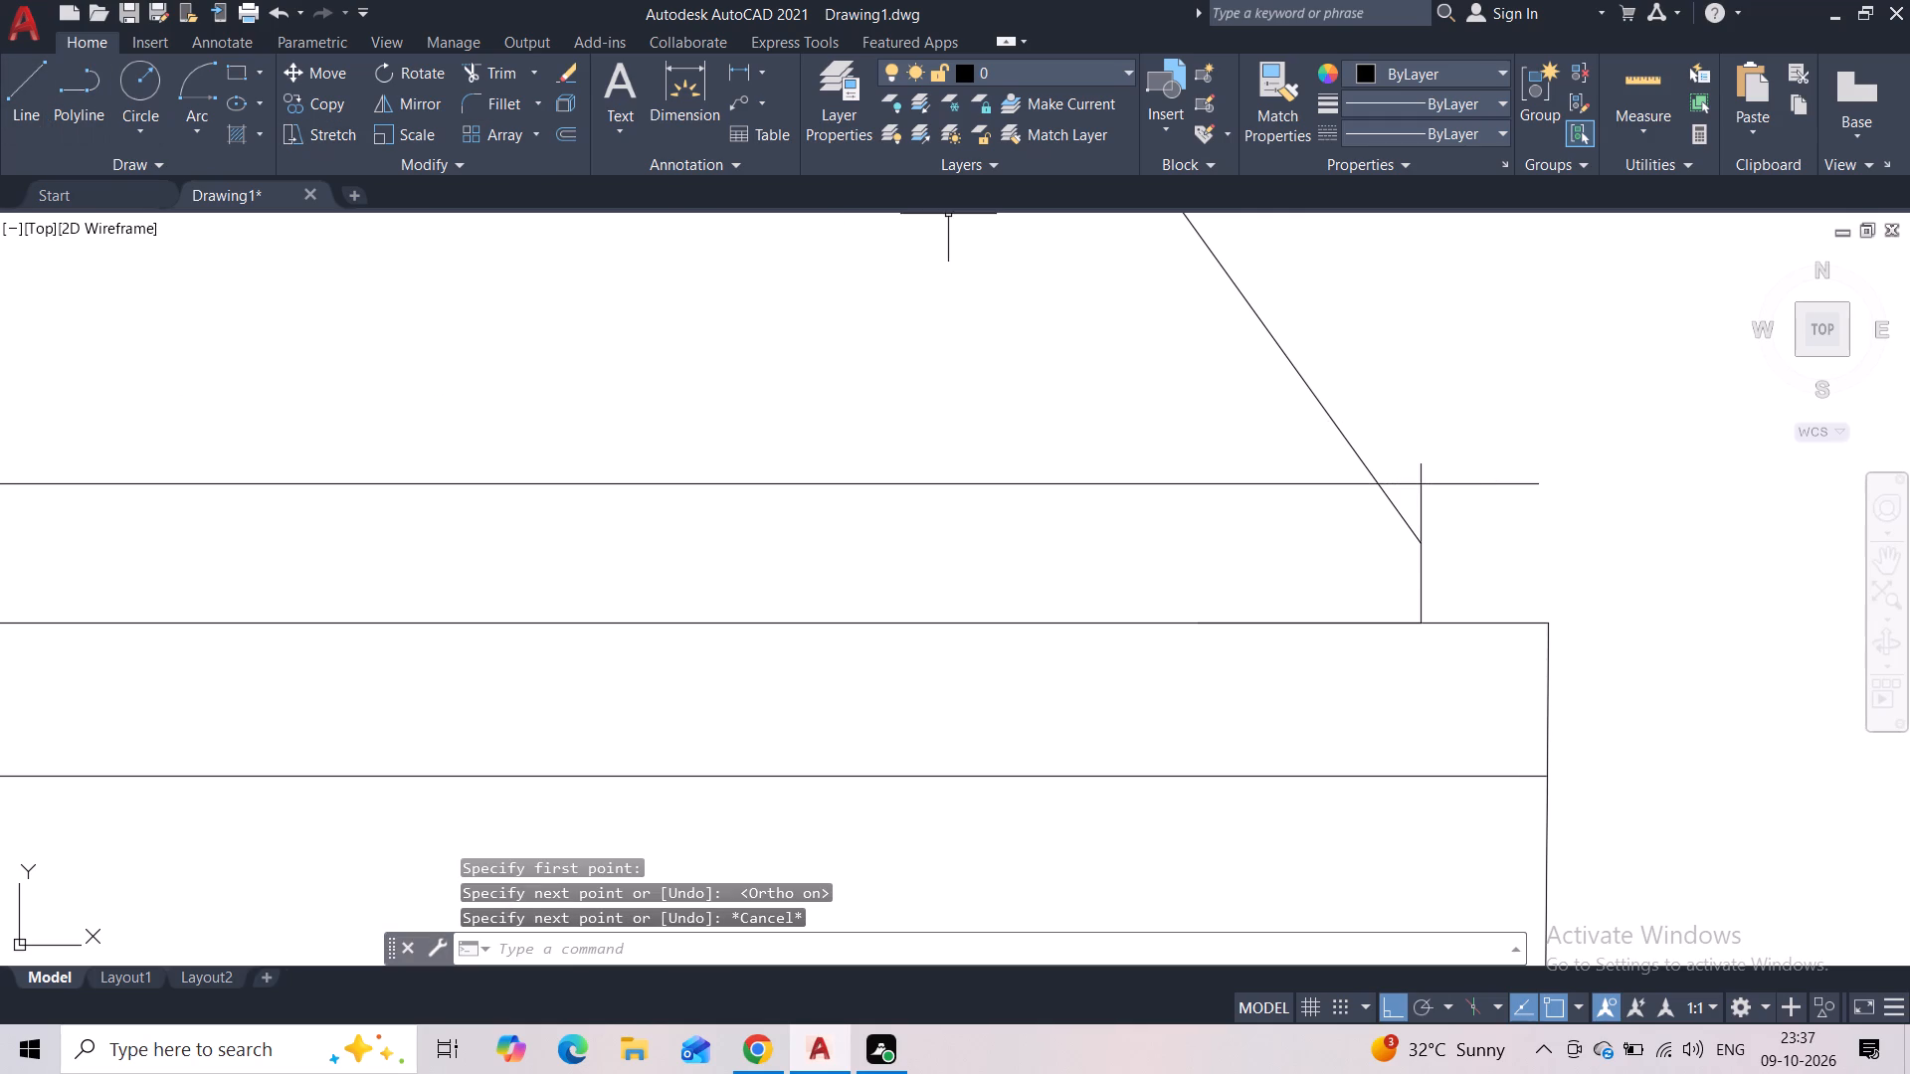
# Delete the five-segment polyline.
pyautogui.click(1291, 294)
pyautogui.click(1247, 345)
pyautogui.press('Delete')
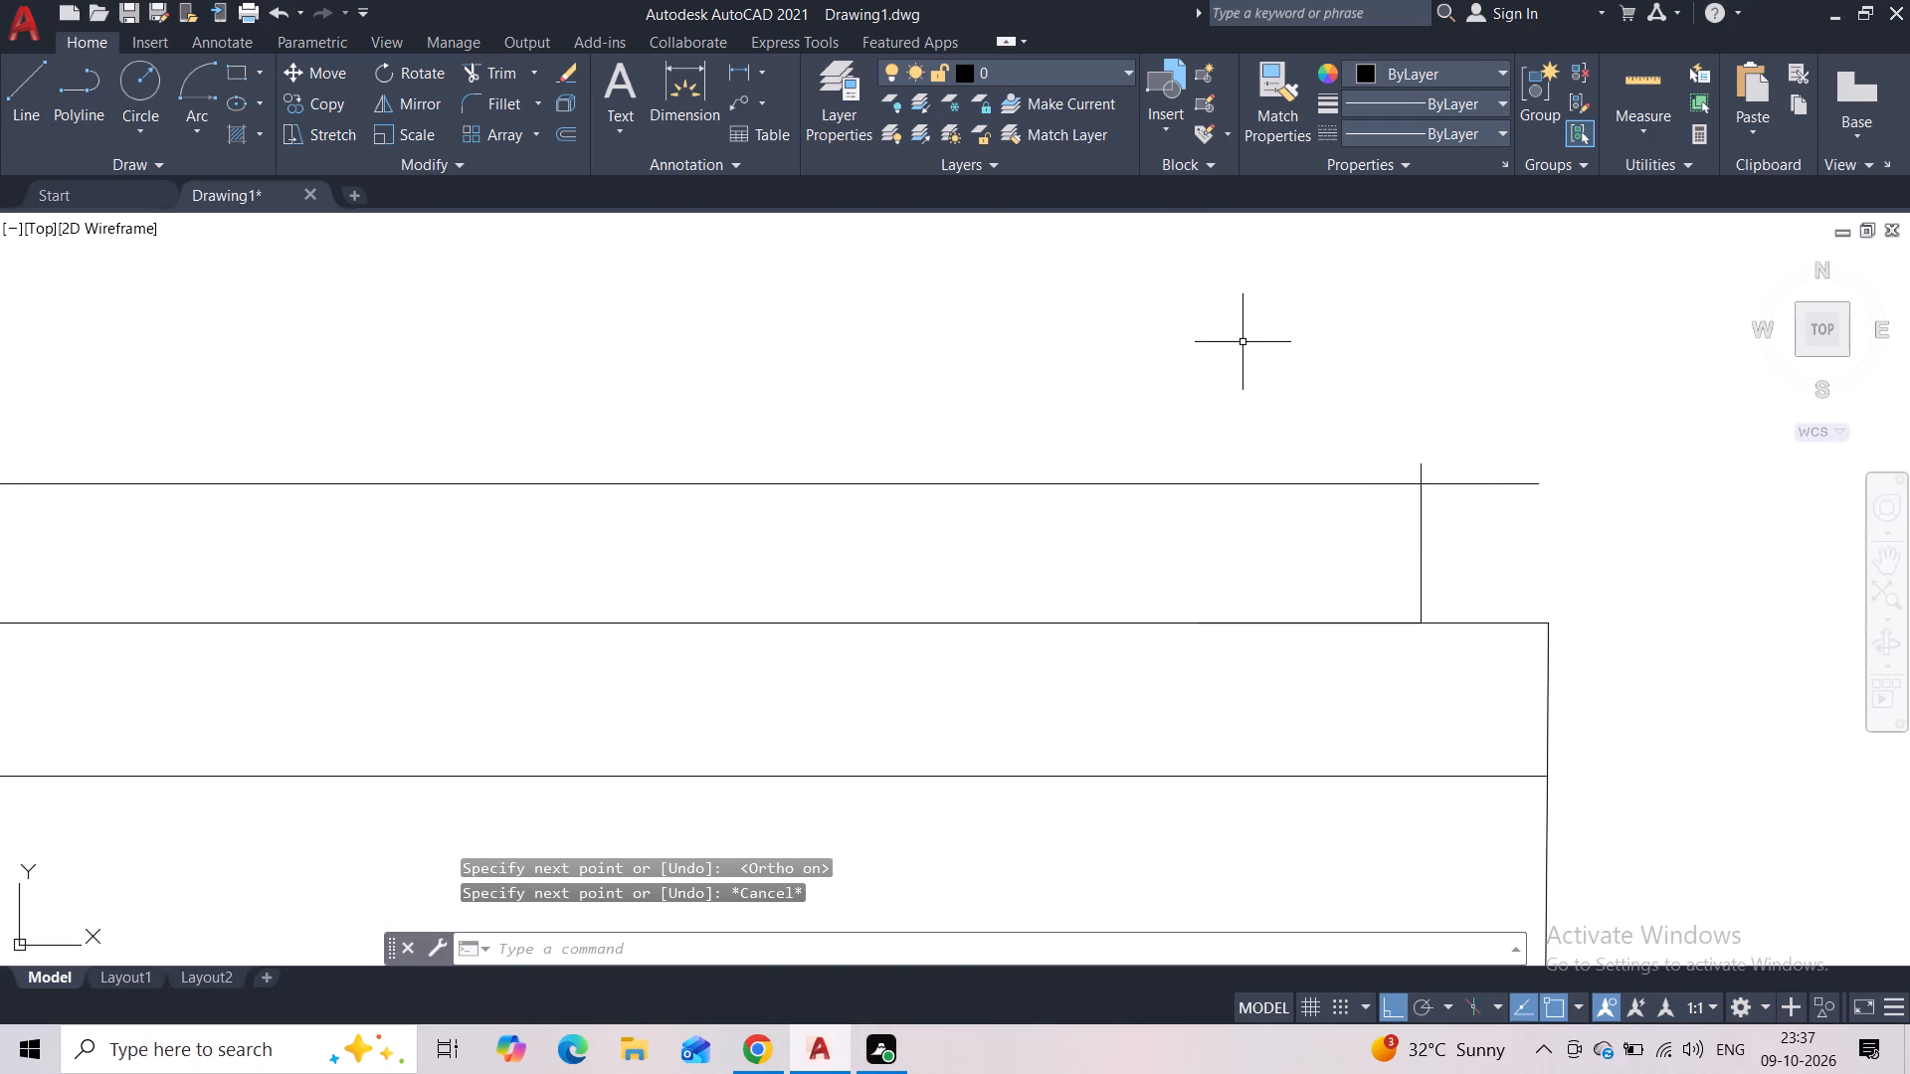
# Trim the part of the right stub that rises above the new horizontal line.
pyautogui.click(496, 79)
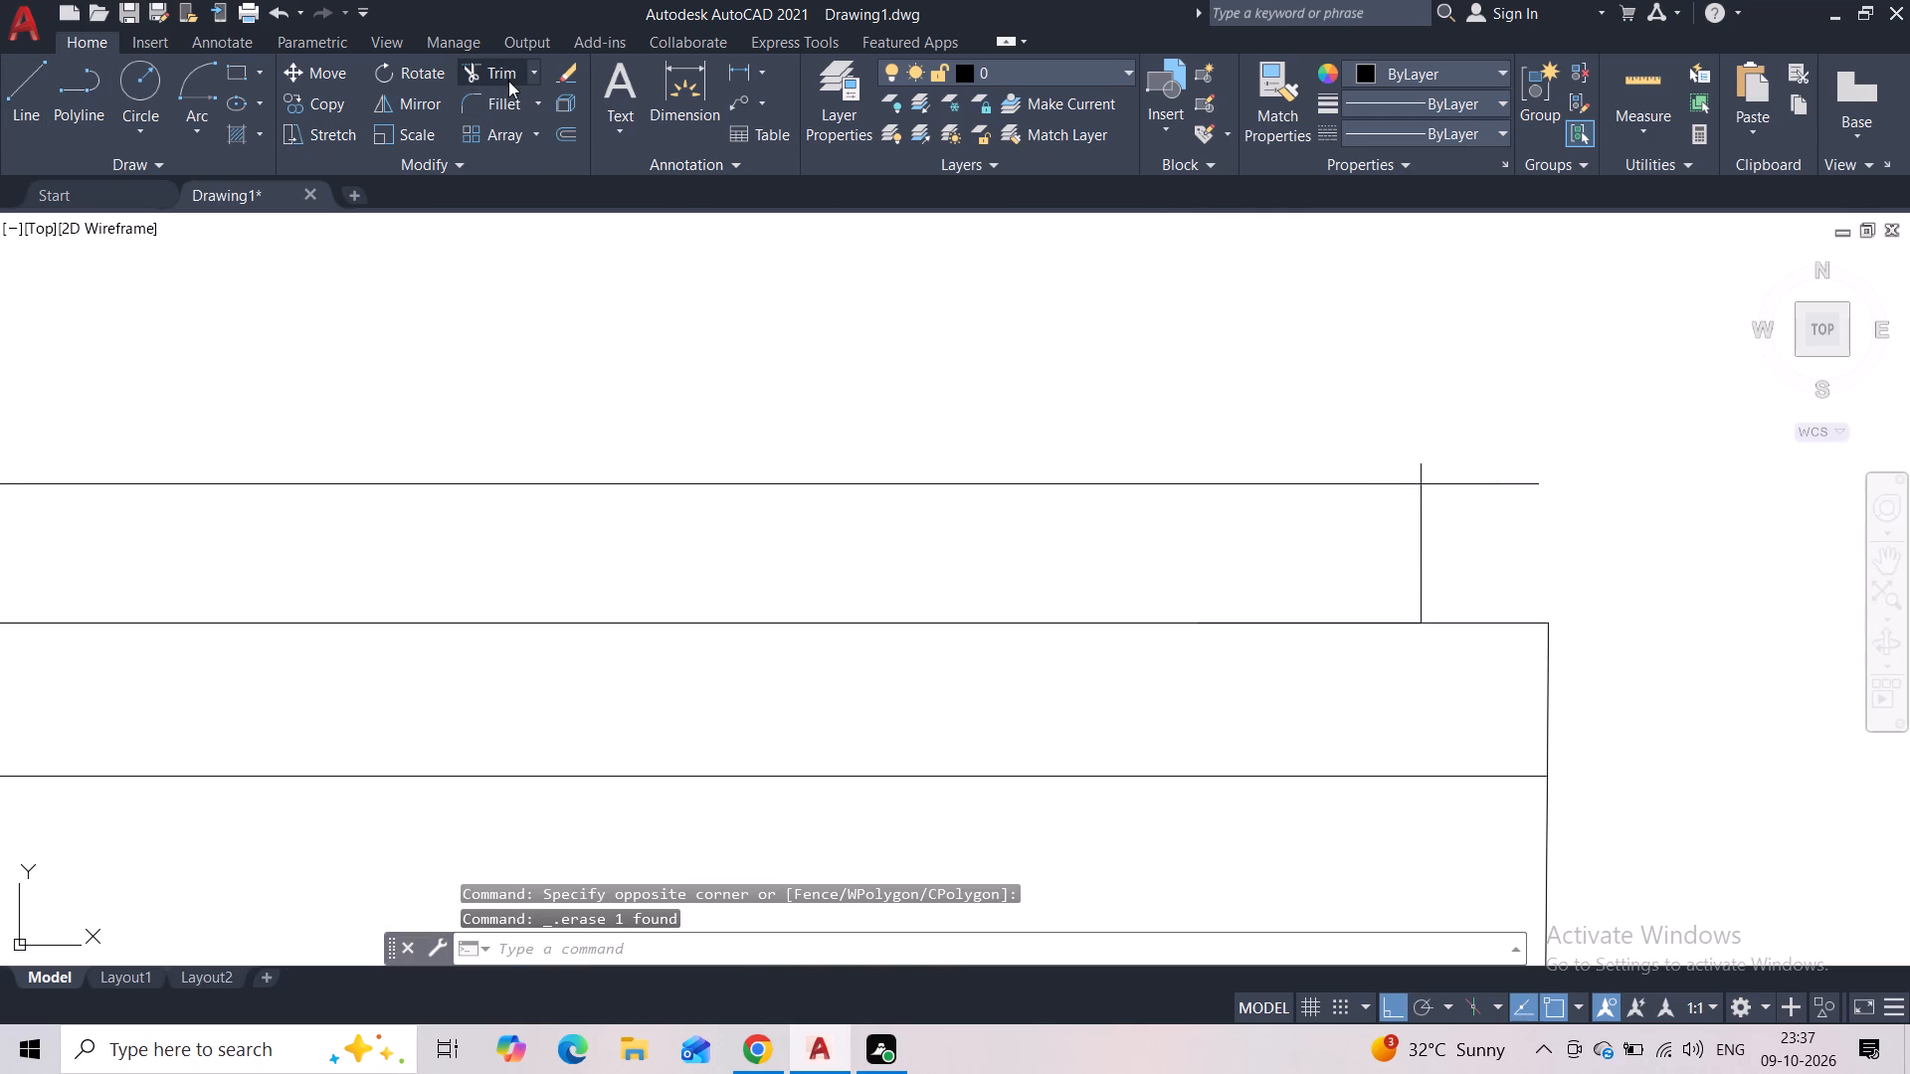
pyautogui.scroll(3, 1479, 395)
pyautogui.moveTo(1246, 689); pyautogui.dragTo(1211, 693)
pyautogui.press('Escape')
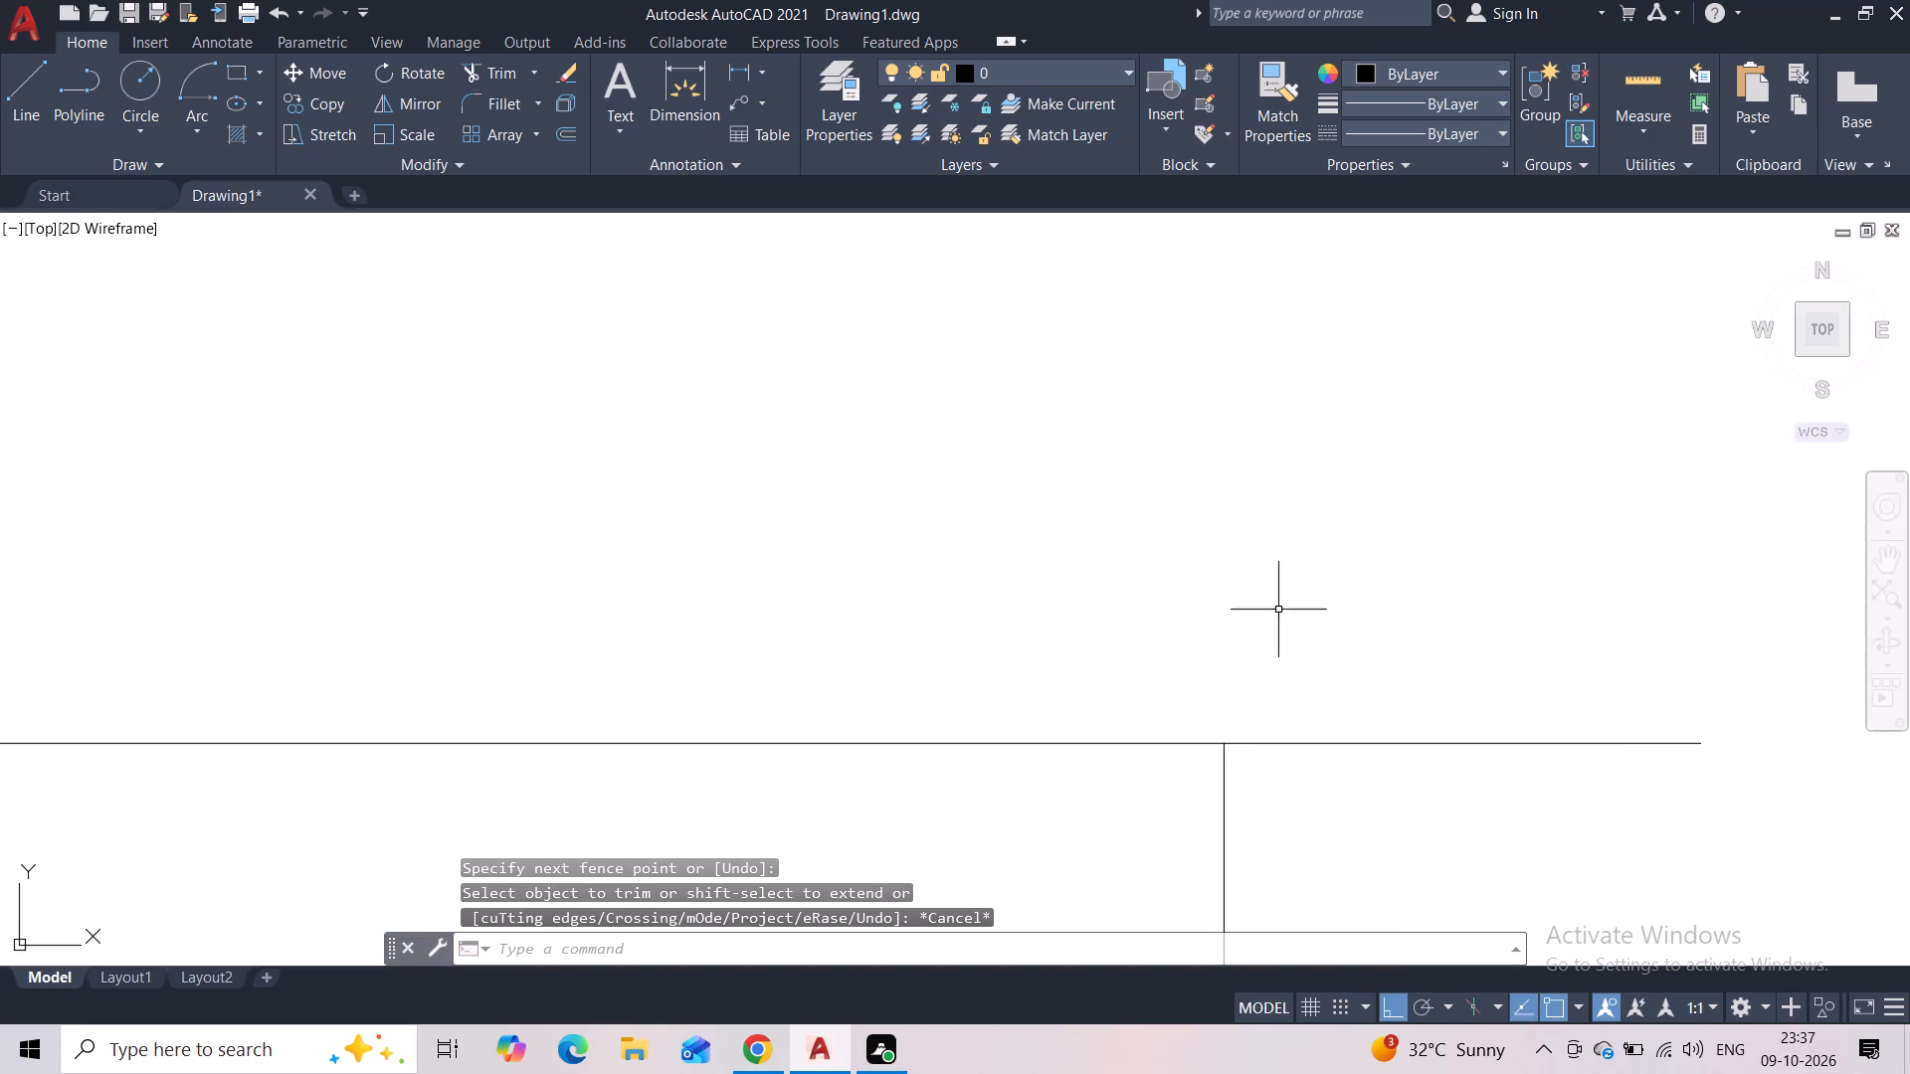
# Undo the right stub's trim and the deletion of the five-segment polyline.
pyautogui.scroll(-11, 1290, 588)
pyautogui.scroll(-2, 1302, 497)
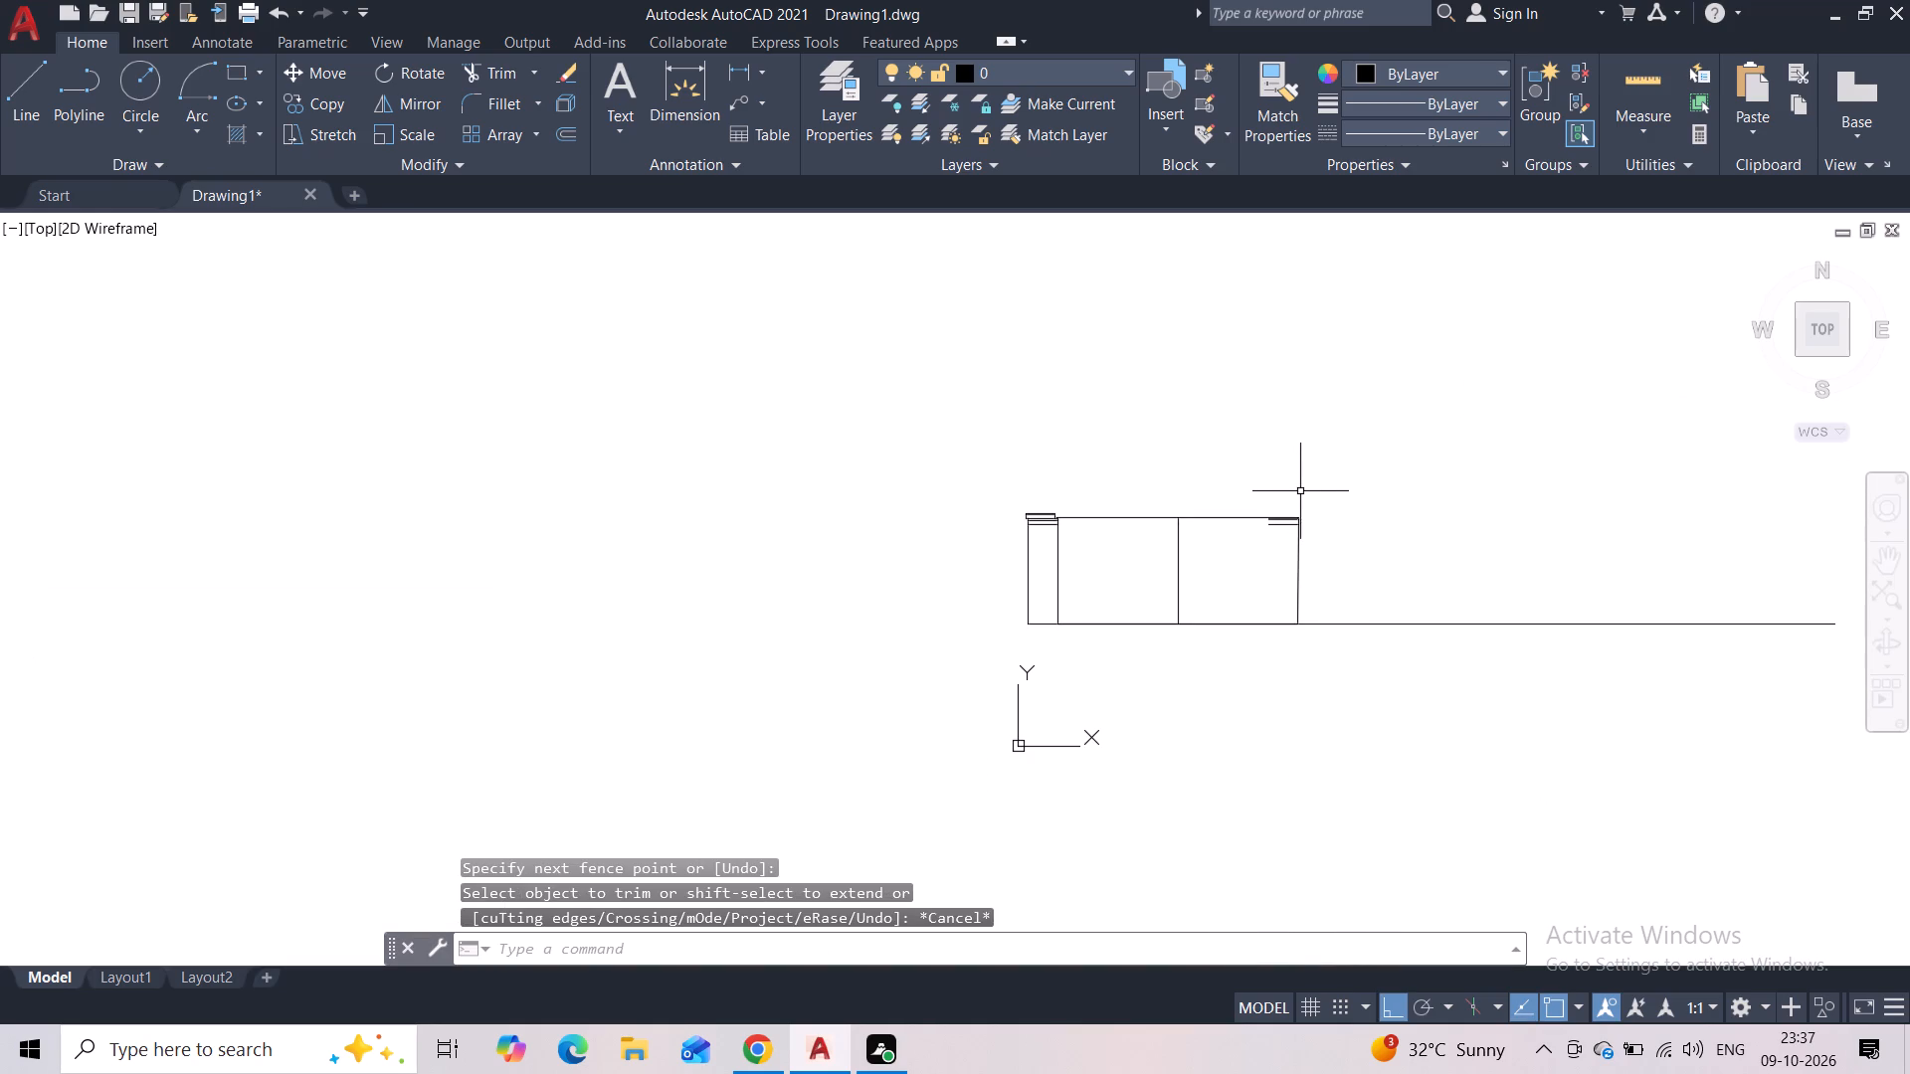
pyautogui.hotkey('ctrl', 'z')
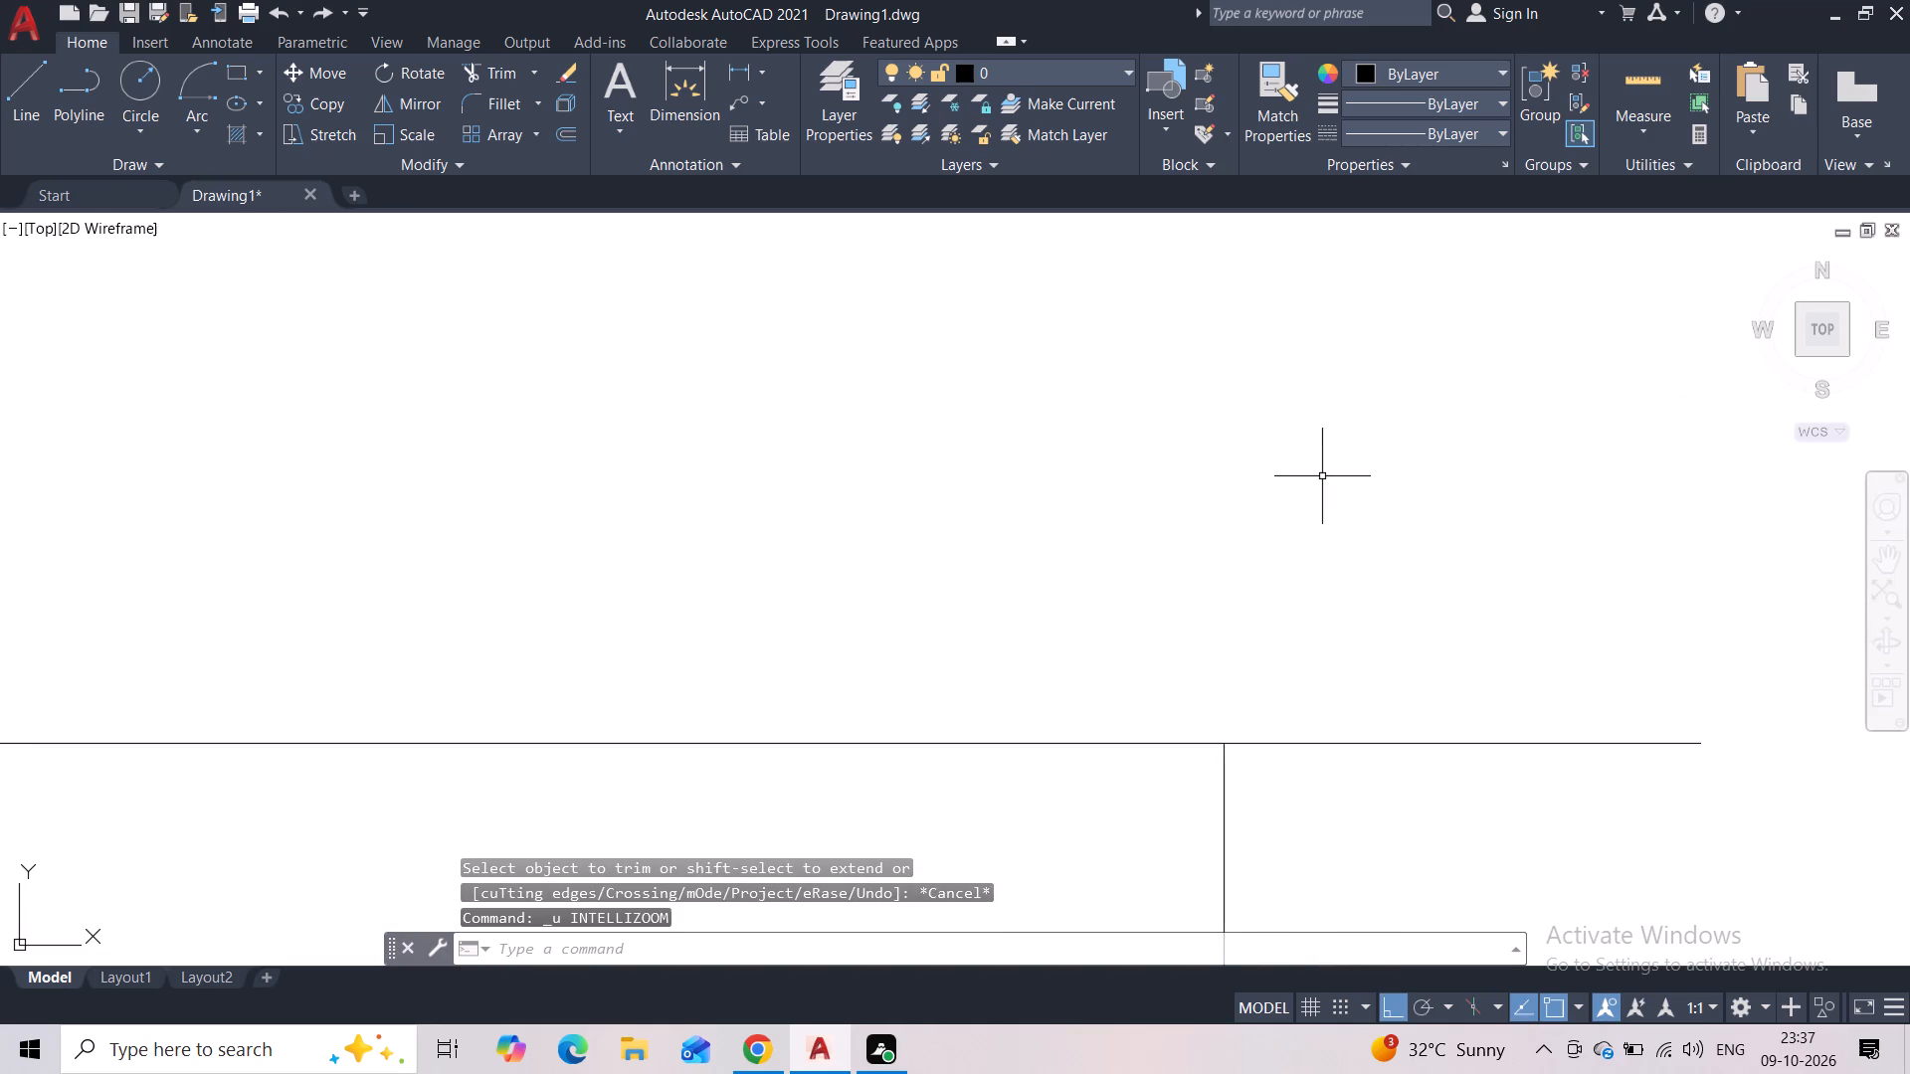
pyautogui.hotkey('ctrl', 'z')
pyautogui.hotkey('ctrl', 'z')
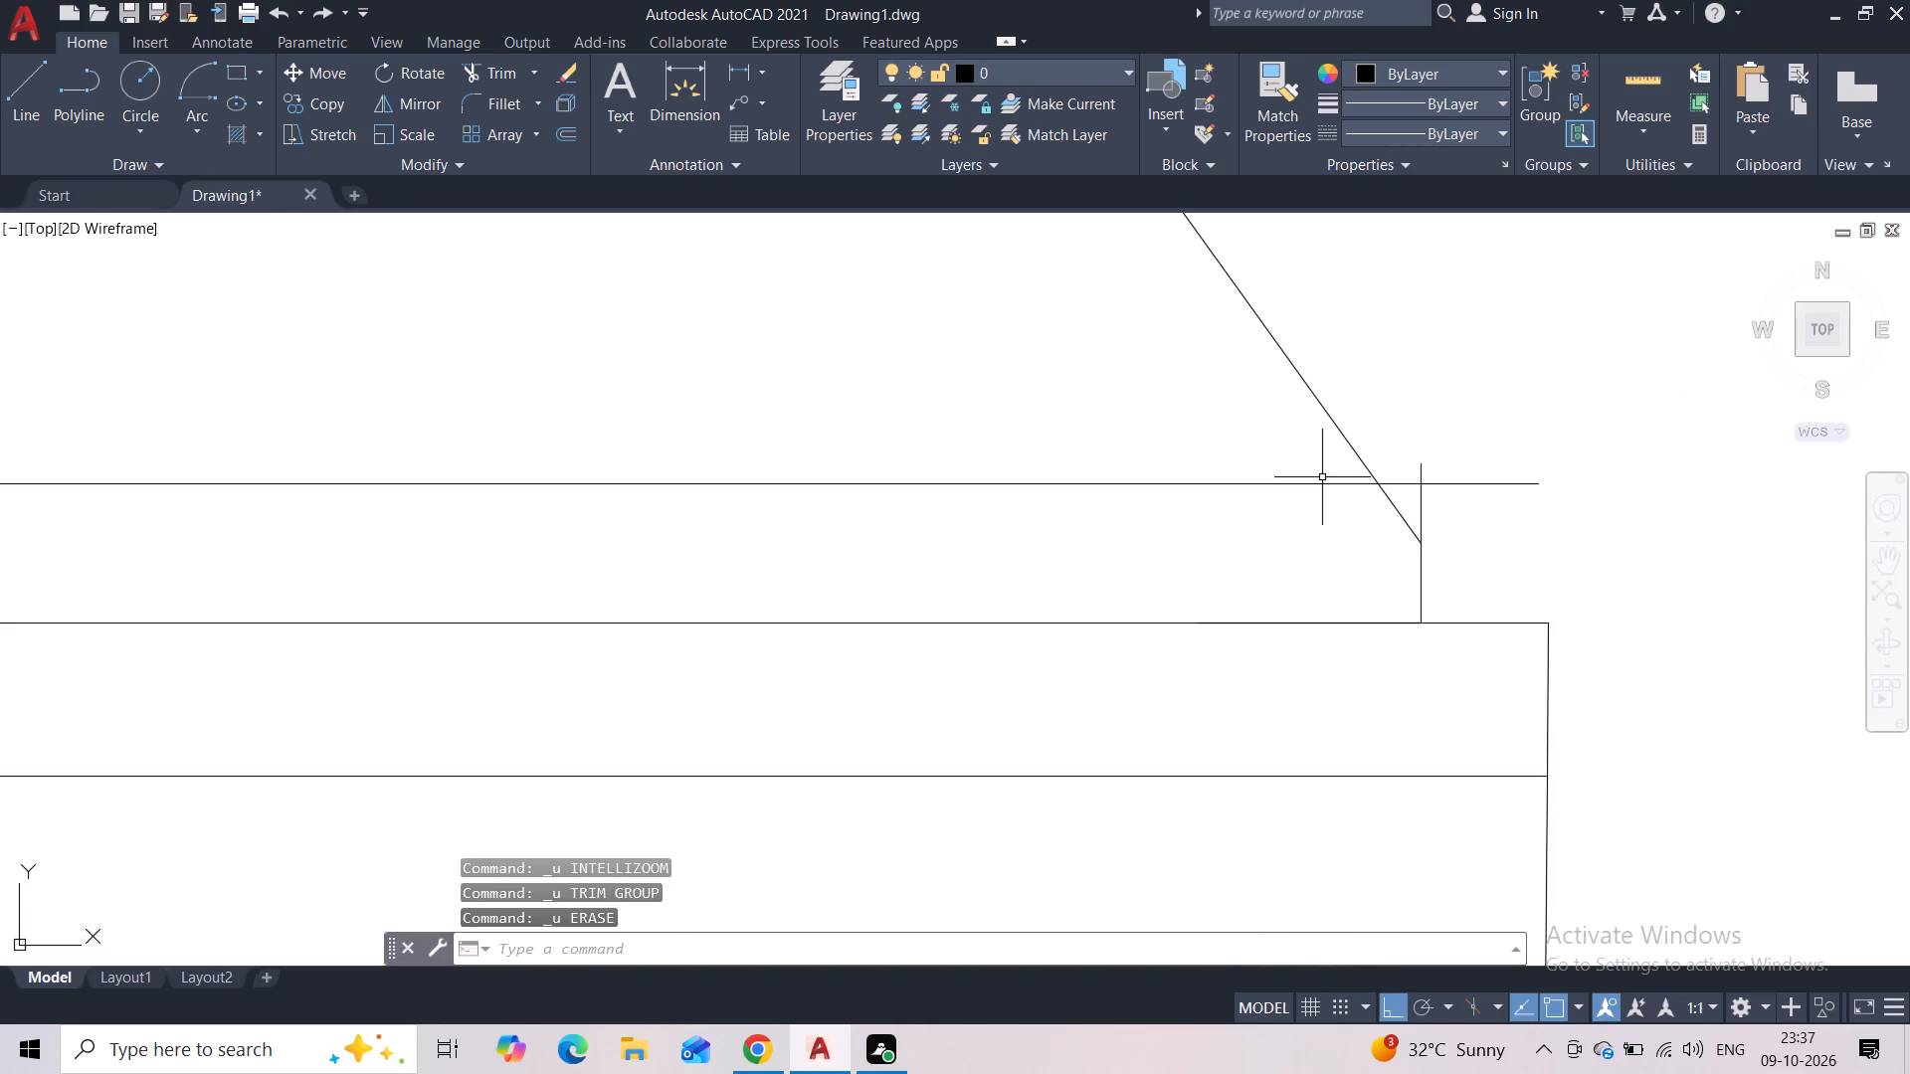
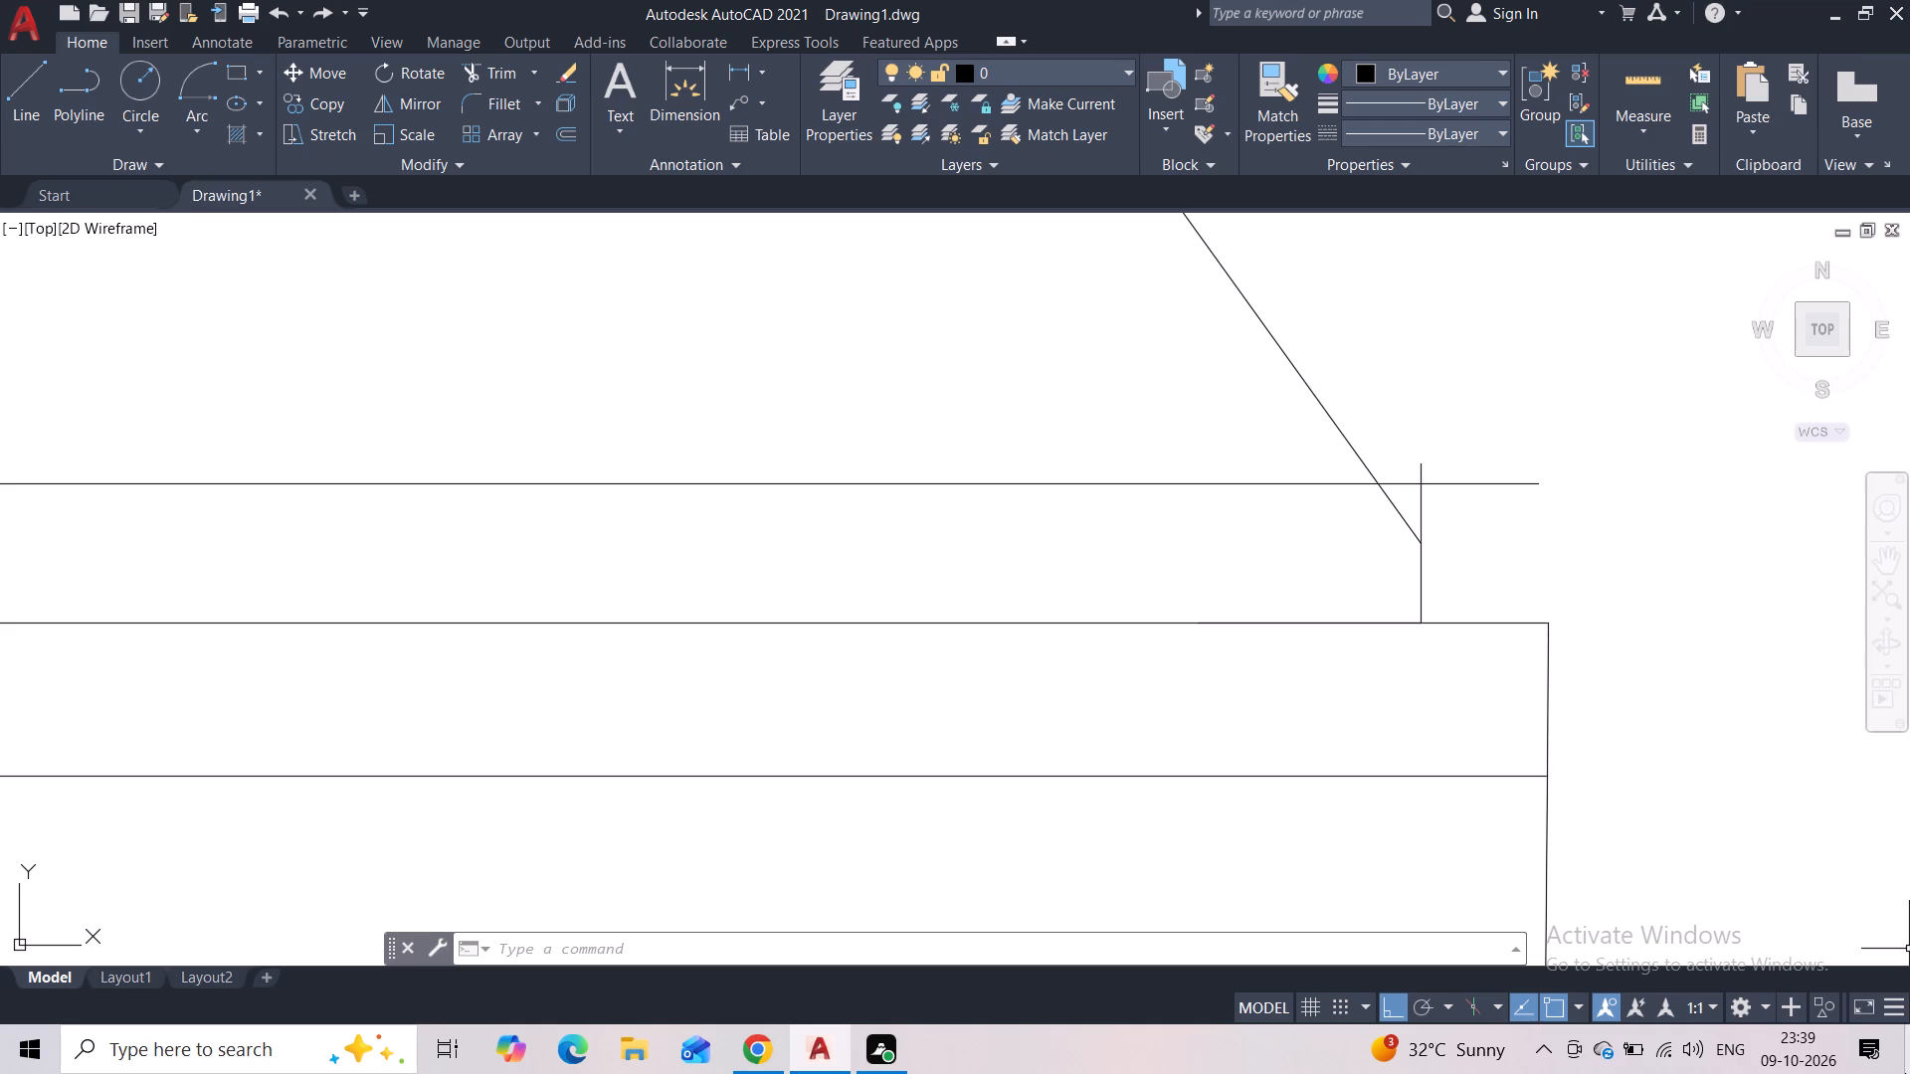
# Move the five-segment arch polyline straight up so its right end lands on the horizontal line at the right stub.
pyautogui.scroll(-10, 1903, 1049)
pyautogui.scroll(-5, 1307, 424)
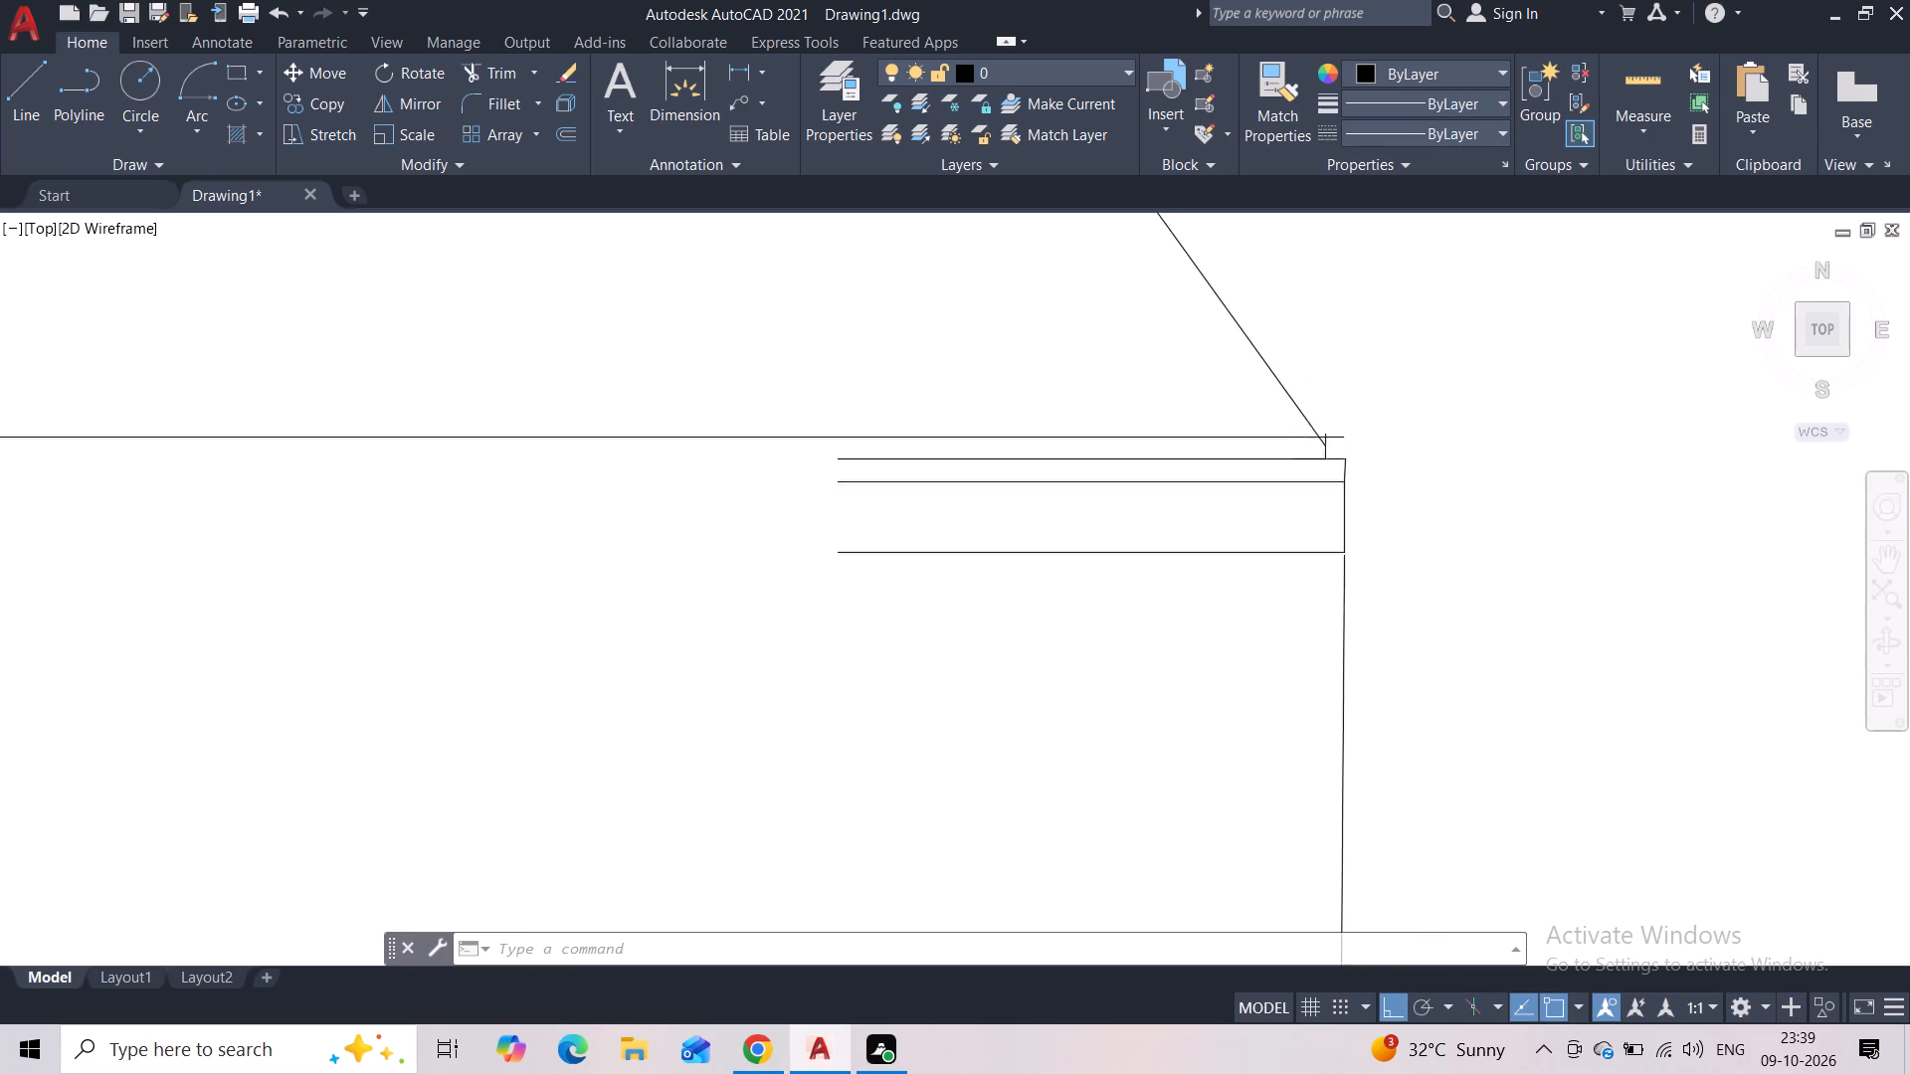
pyautogui.scroll(-3, 1307, 431)
pyautogui.scroll(2, 1329, 417)
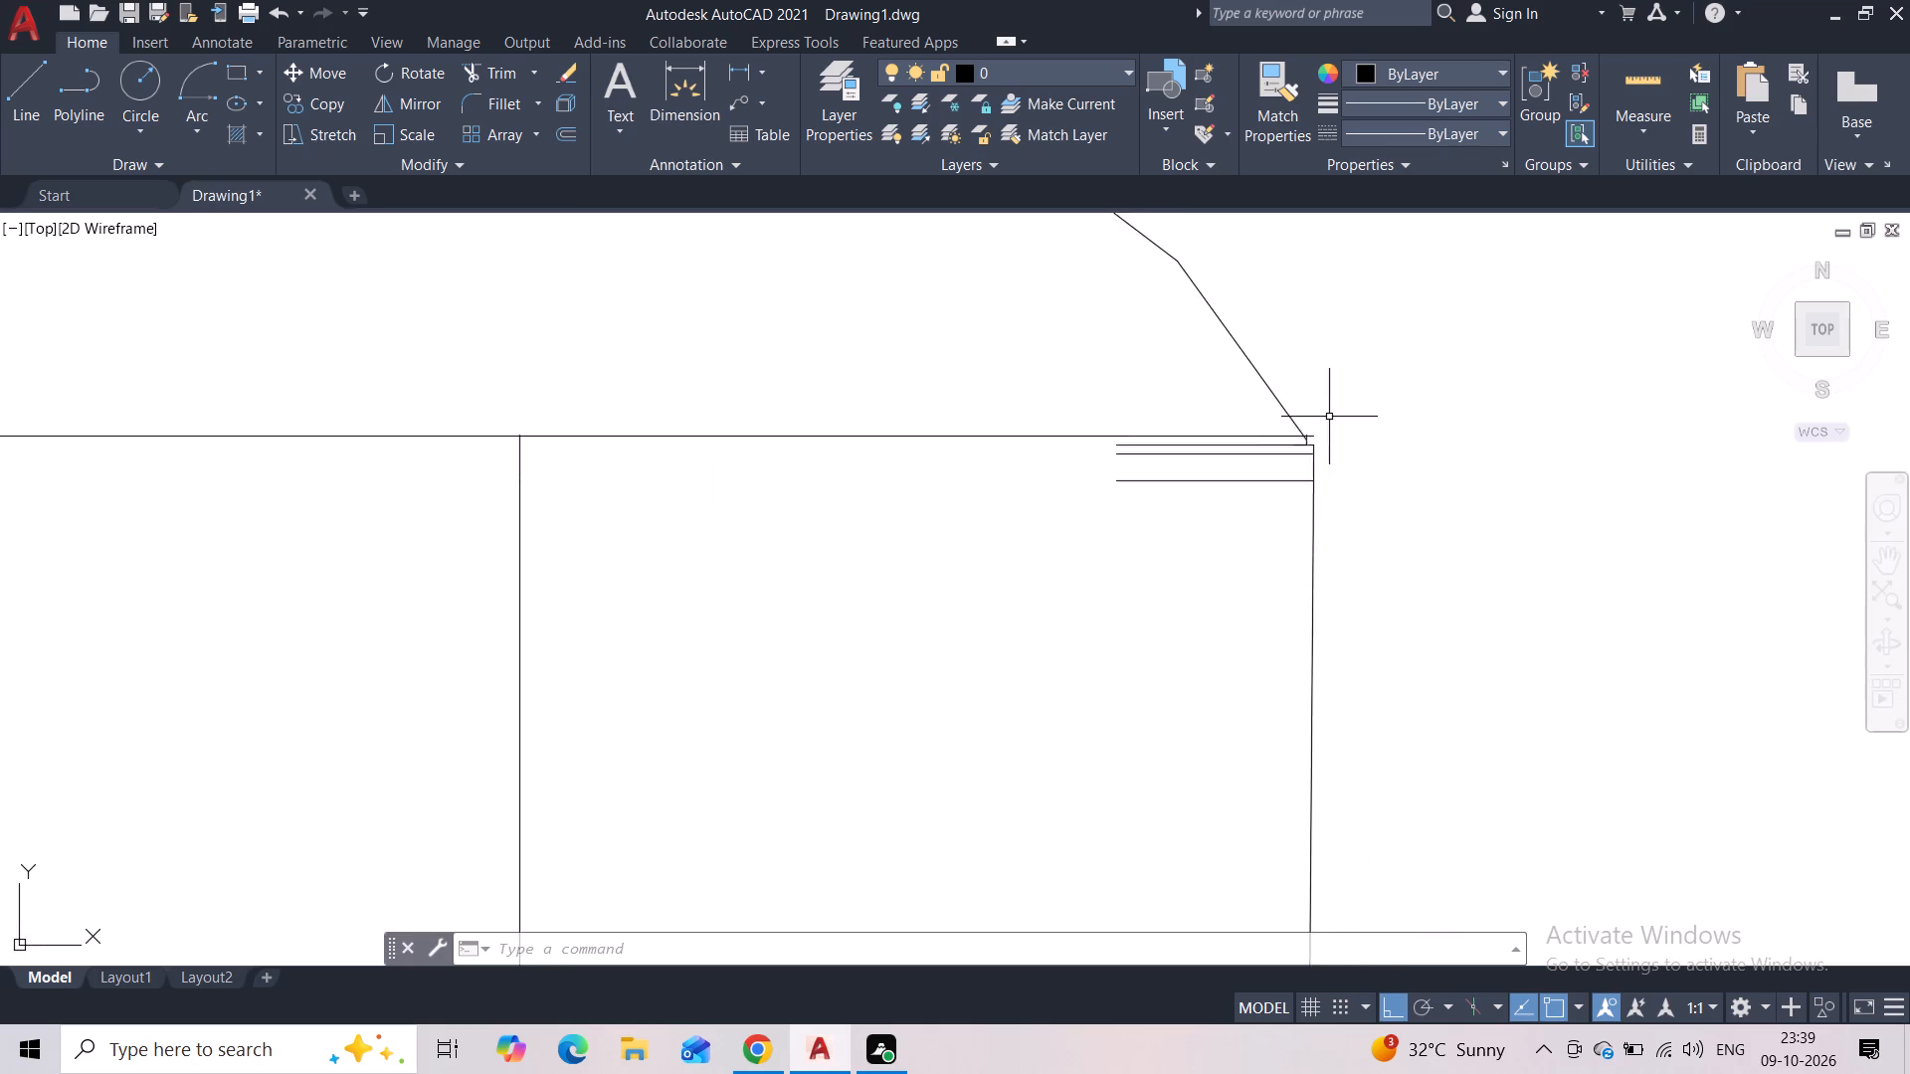
pyautogui.scroll(4, 1329, 417)
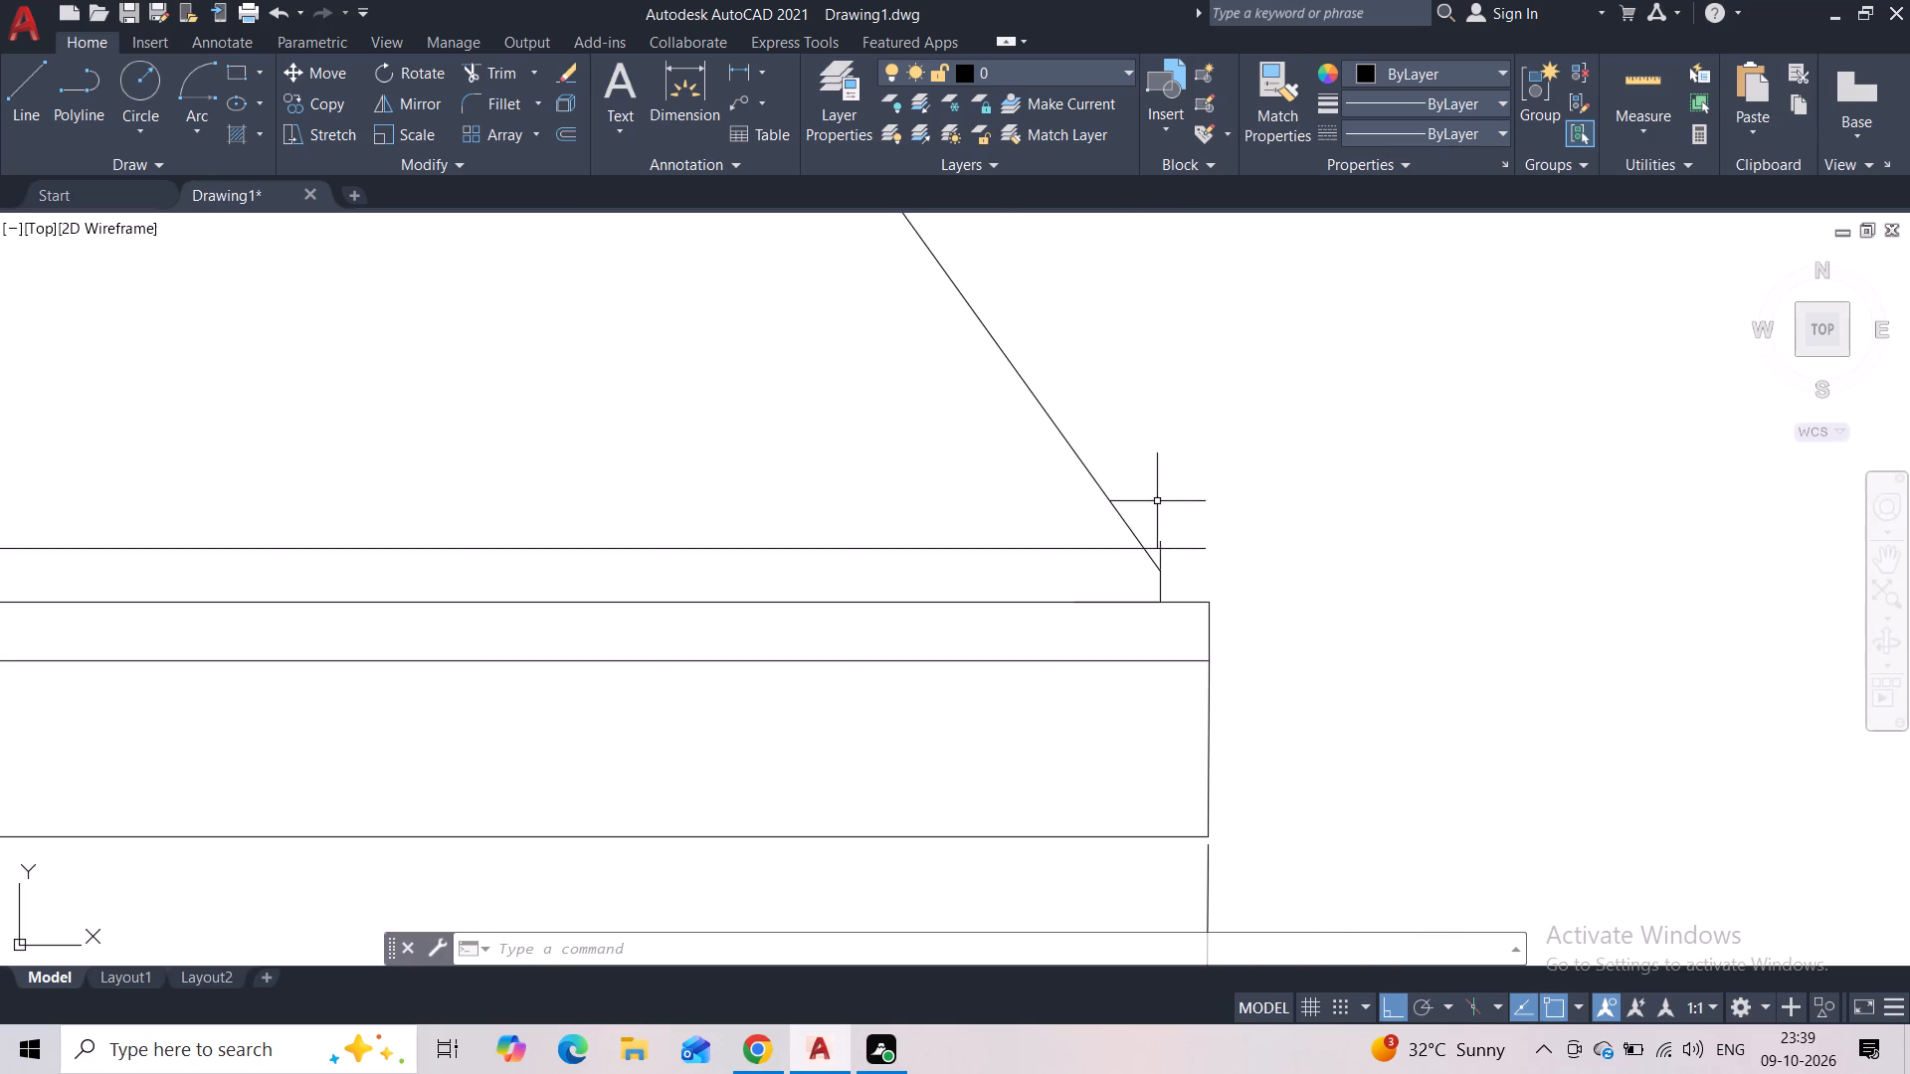
pyautogui.click(1151, 483)
pyautogui.click(994, 474)
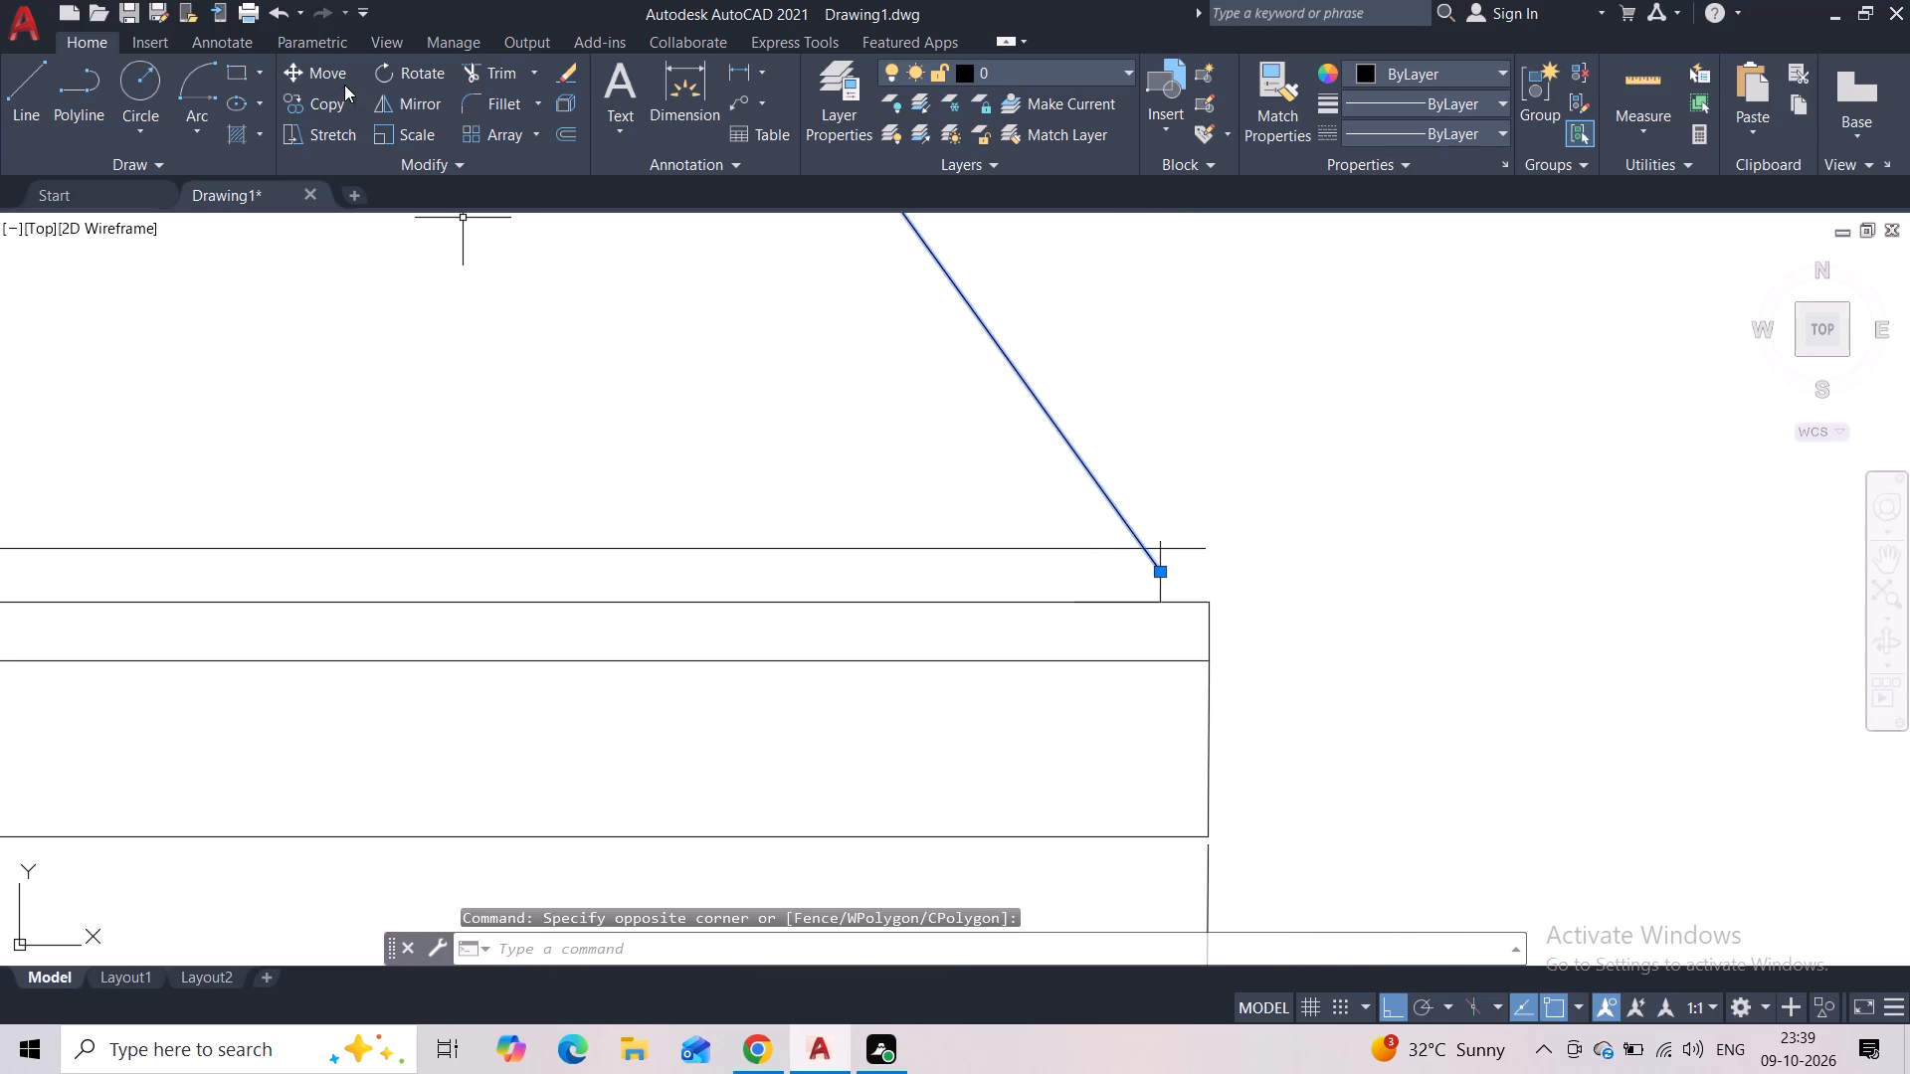
pyautogui.click(335, 77)
pyautogui.click(1163, 573)
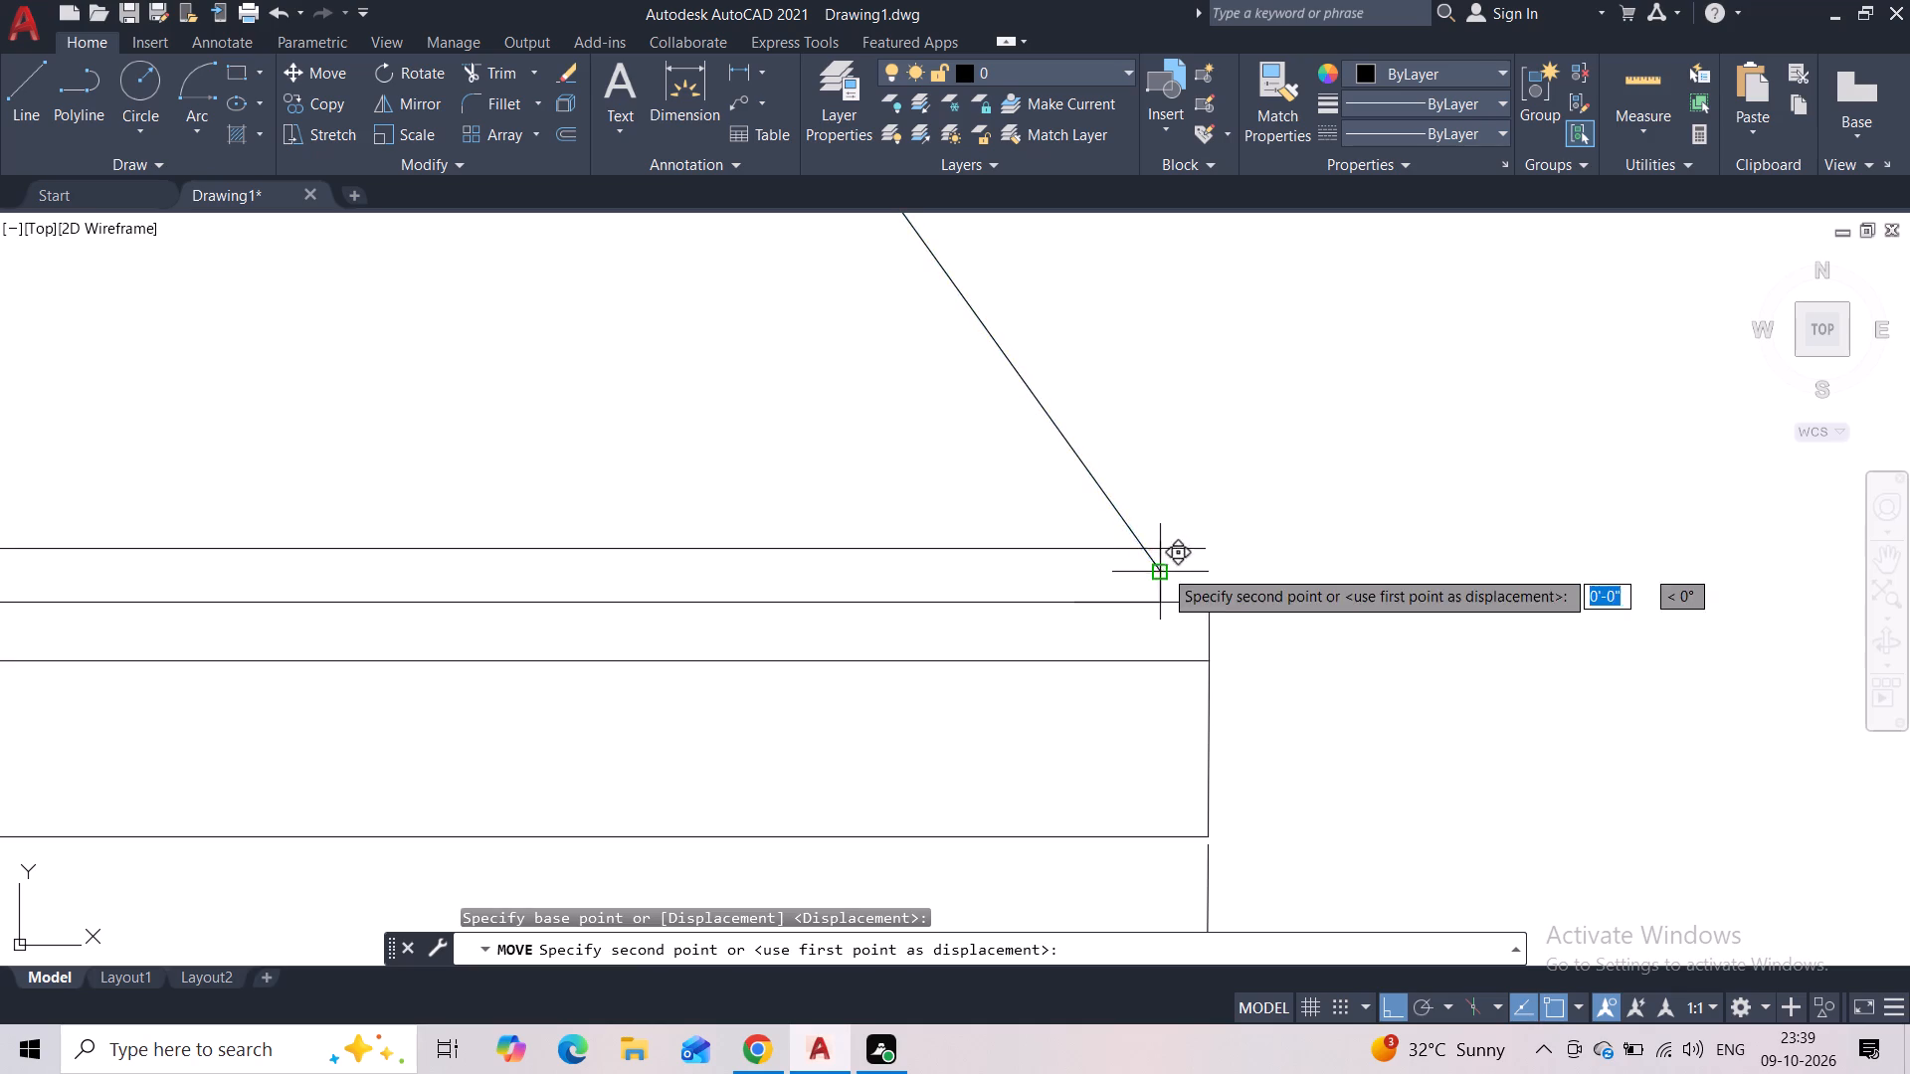
pyautogui.click(1160, 552)
pyautogui.press('Escape')
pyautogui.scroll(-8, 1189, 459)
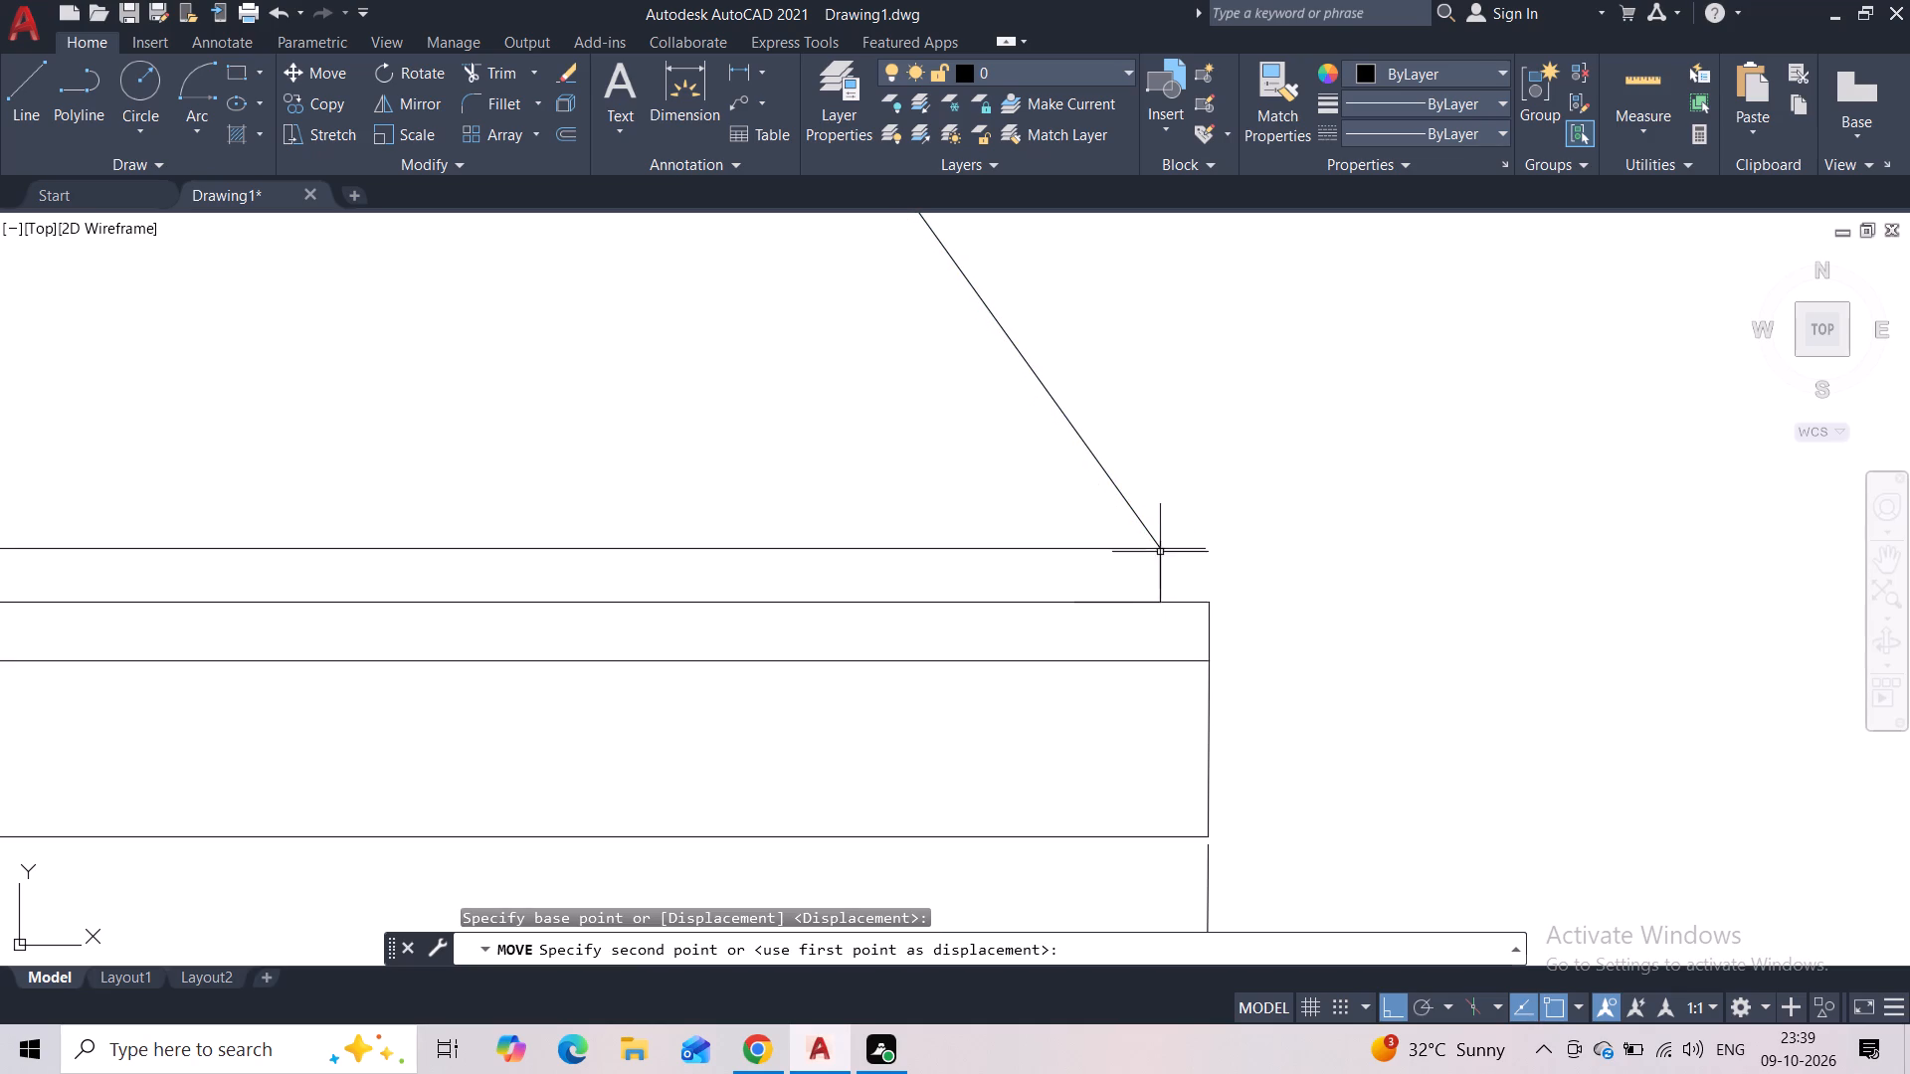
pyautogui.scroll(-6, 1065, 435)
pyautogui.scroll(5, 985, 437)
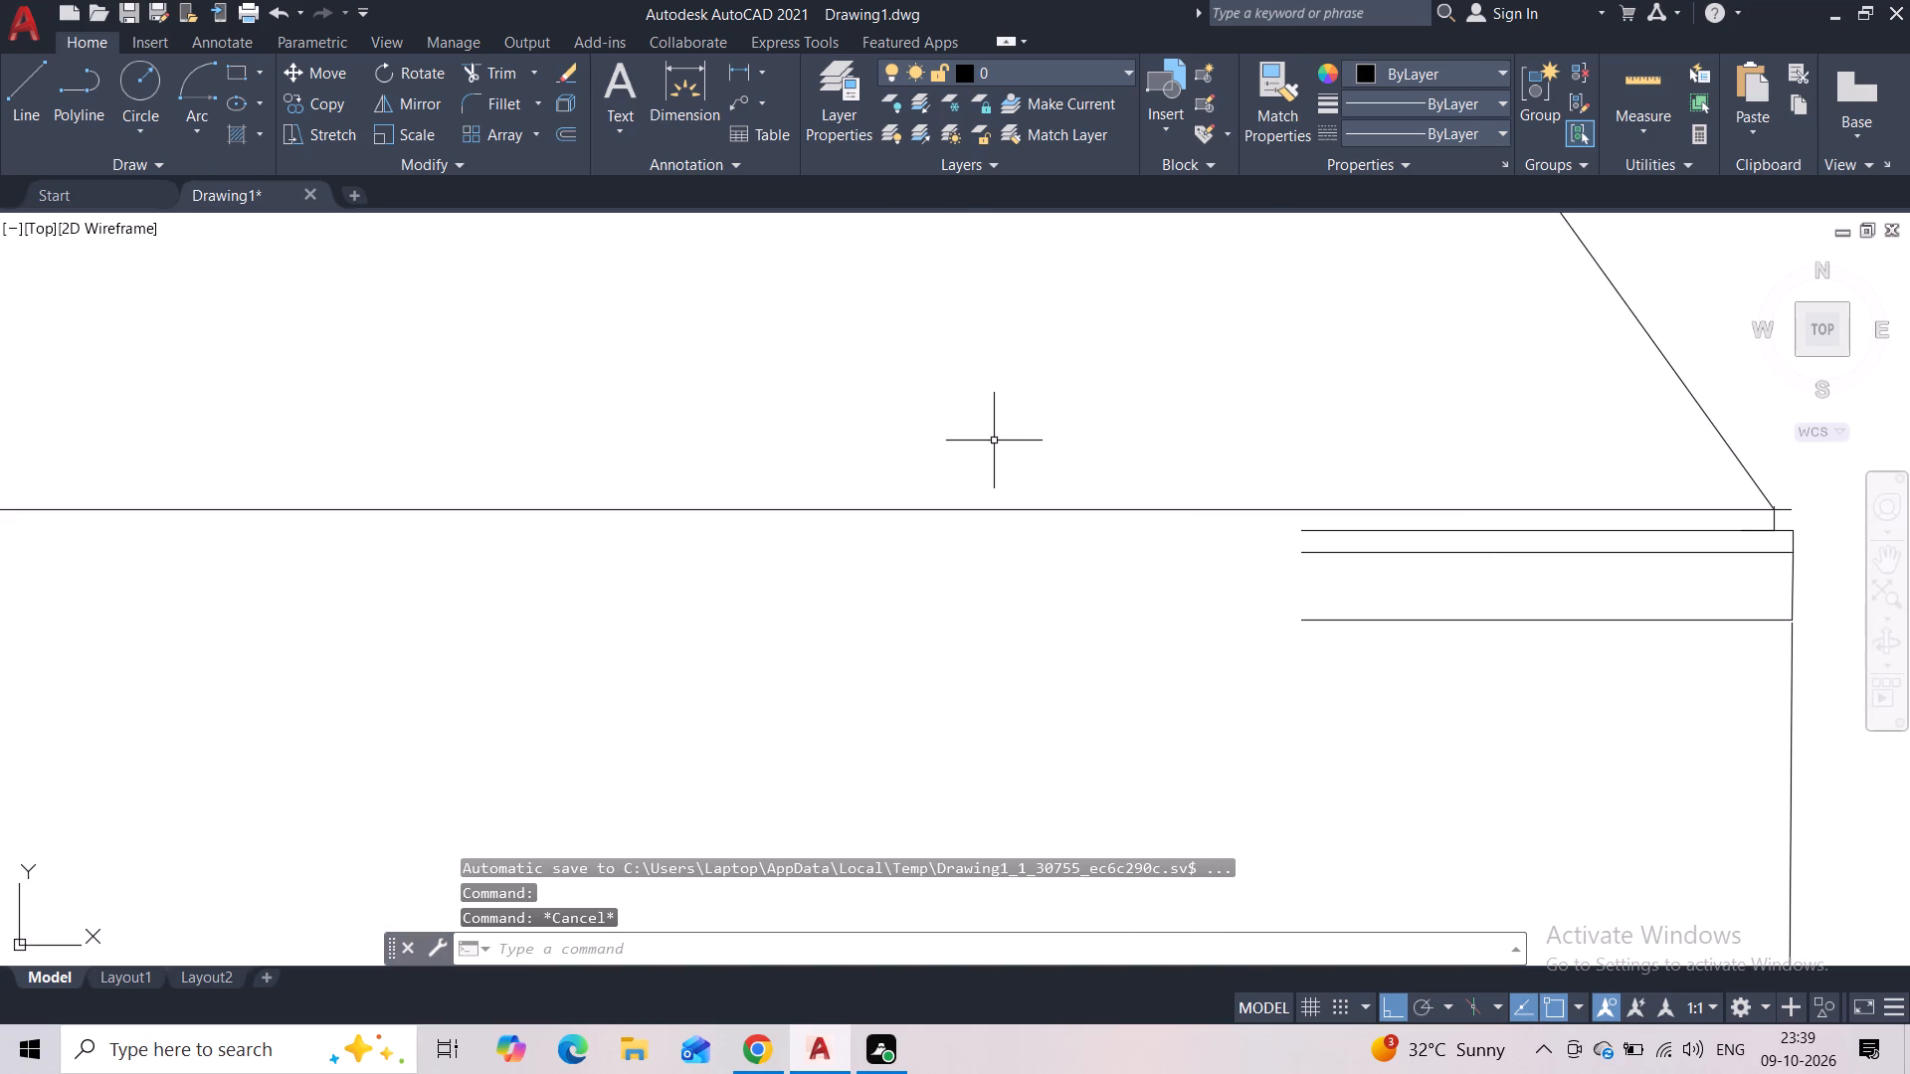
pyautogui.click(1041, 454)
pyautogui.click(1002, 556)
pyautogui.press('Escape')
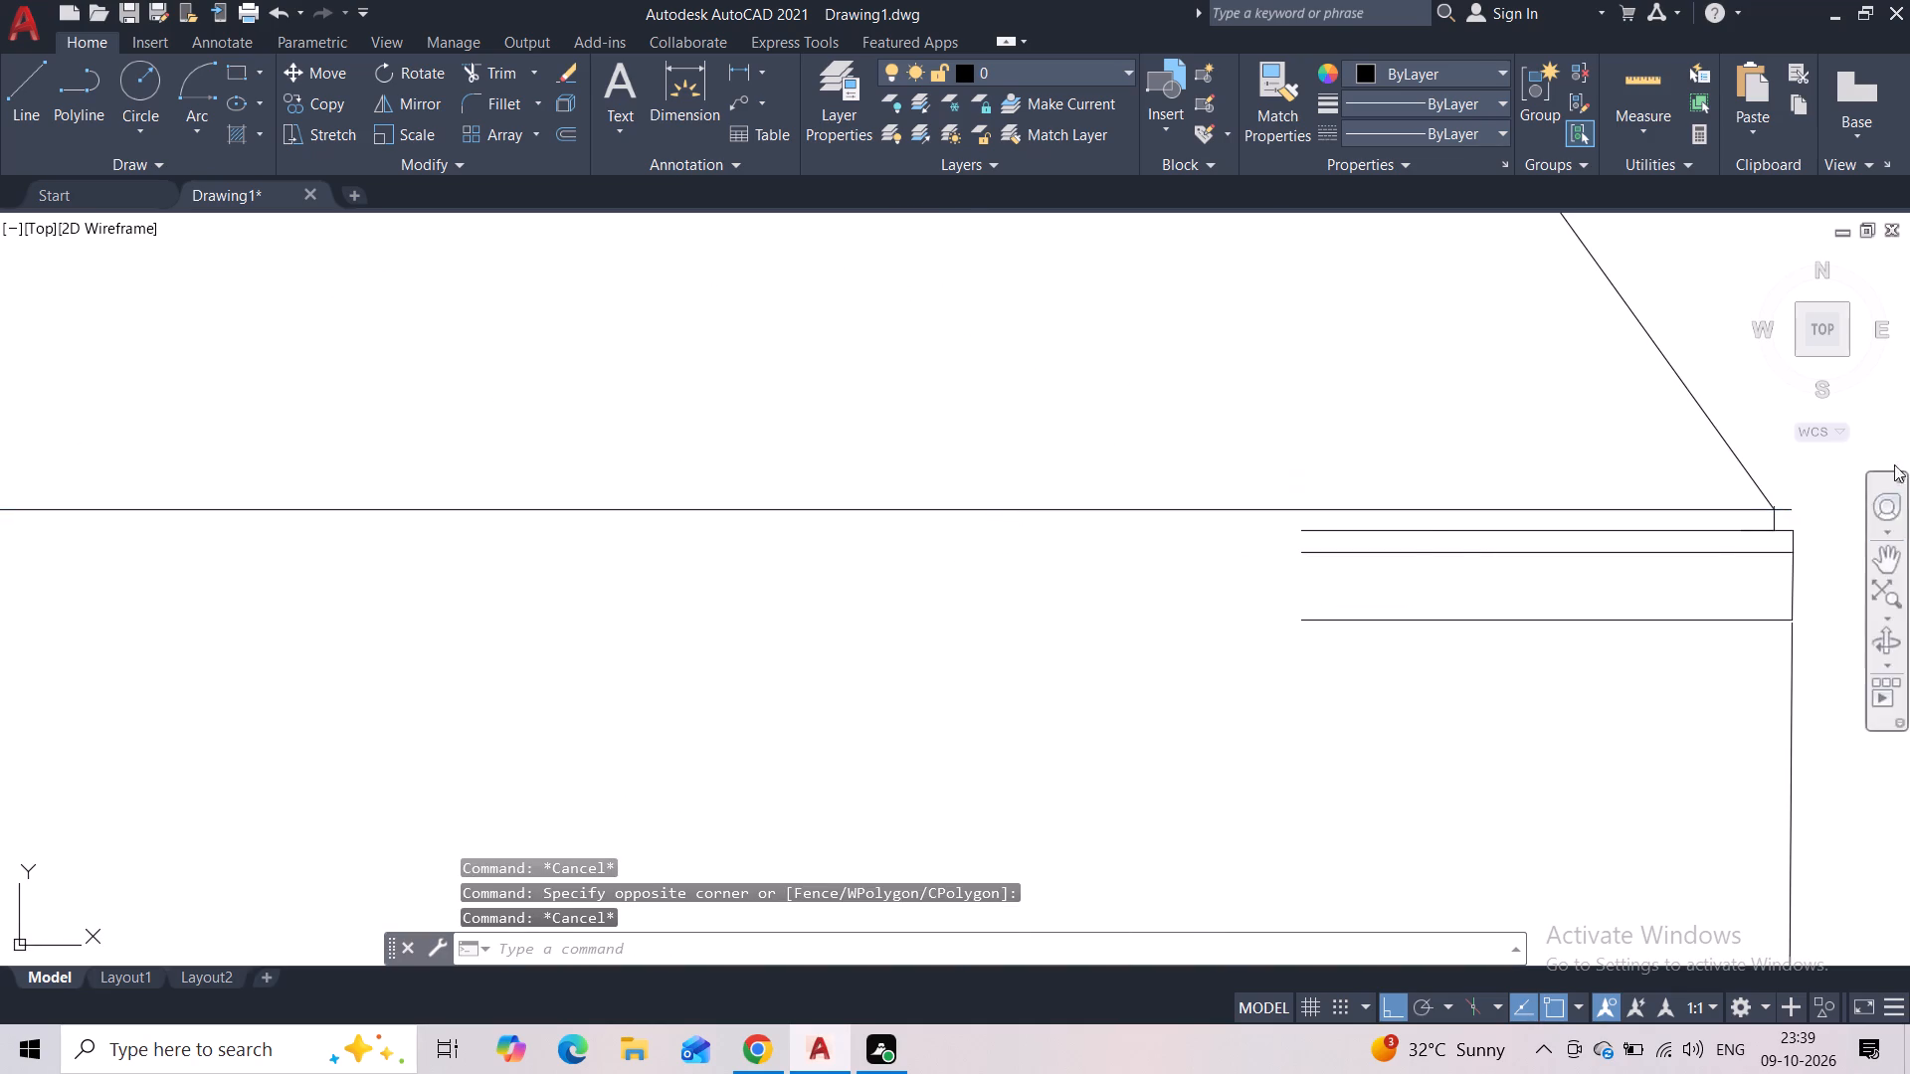
# Trim the short piece of the right stub that projects above the horizontal line.
pyautogui.scroll(3, 1658, 504)
pyautogui.moveTo(1713, 504); pyautogui.dragTo(812, 487, button='middle')
pyautogui.scroll(2, 1155, 495)
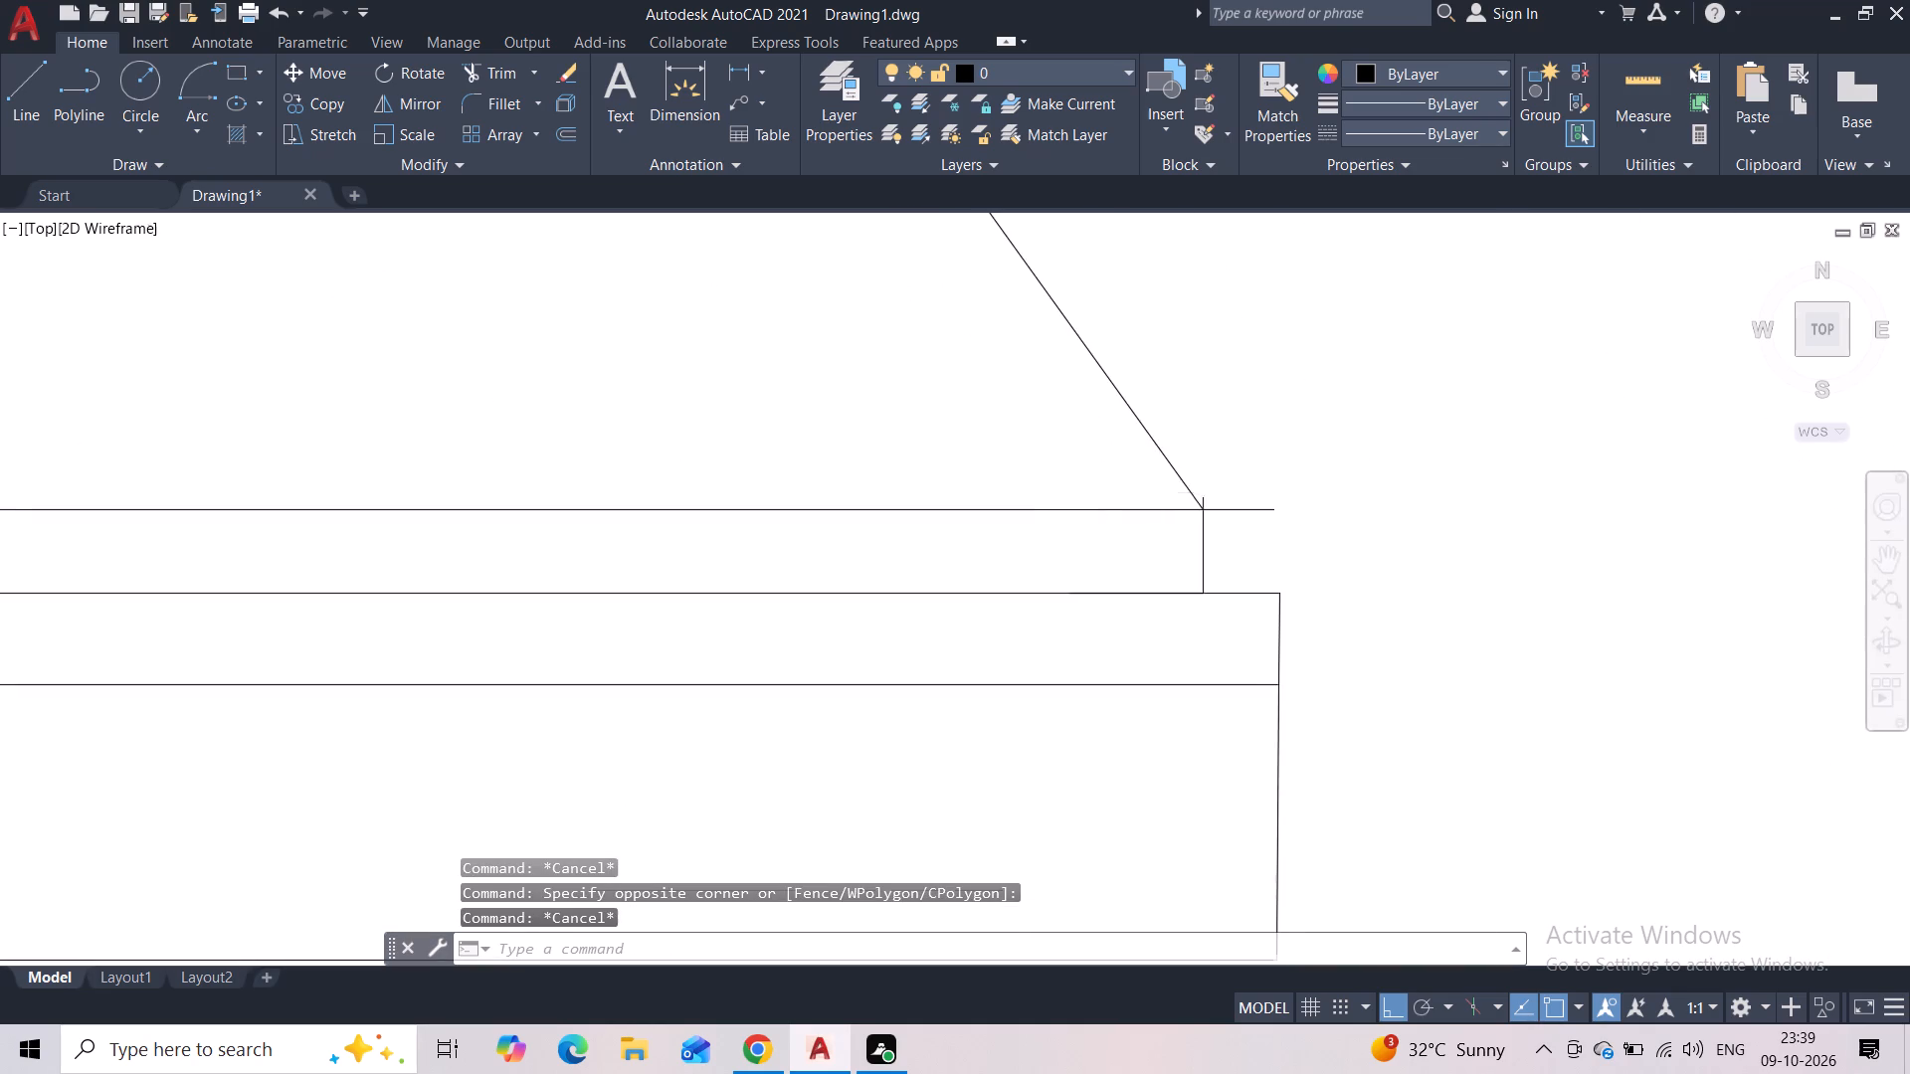
pyautogui.scroll(1, 1155, 496)
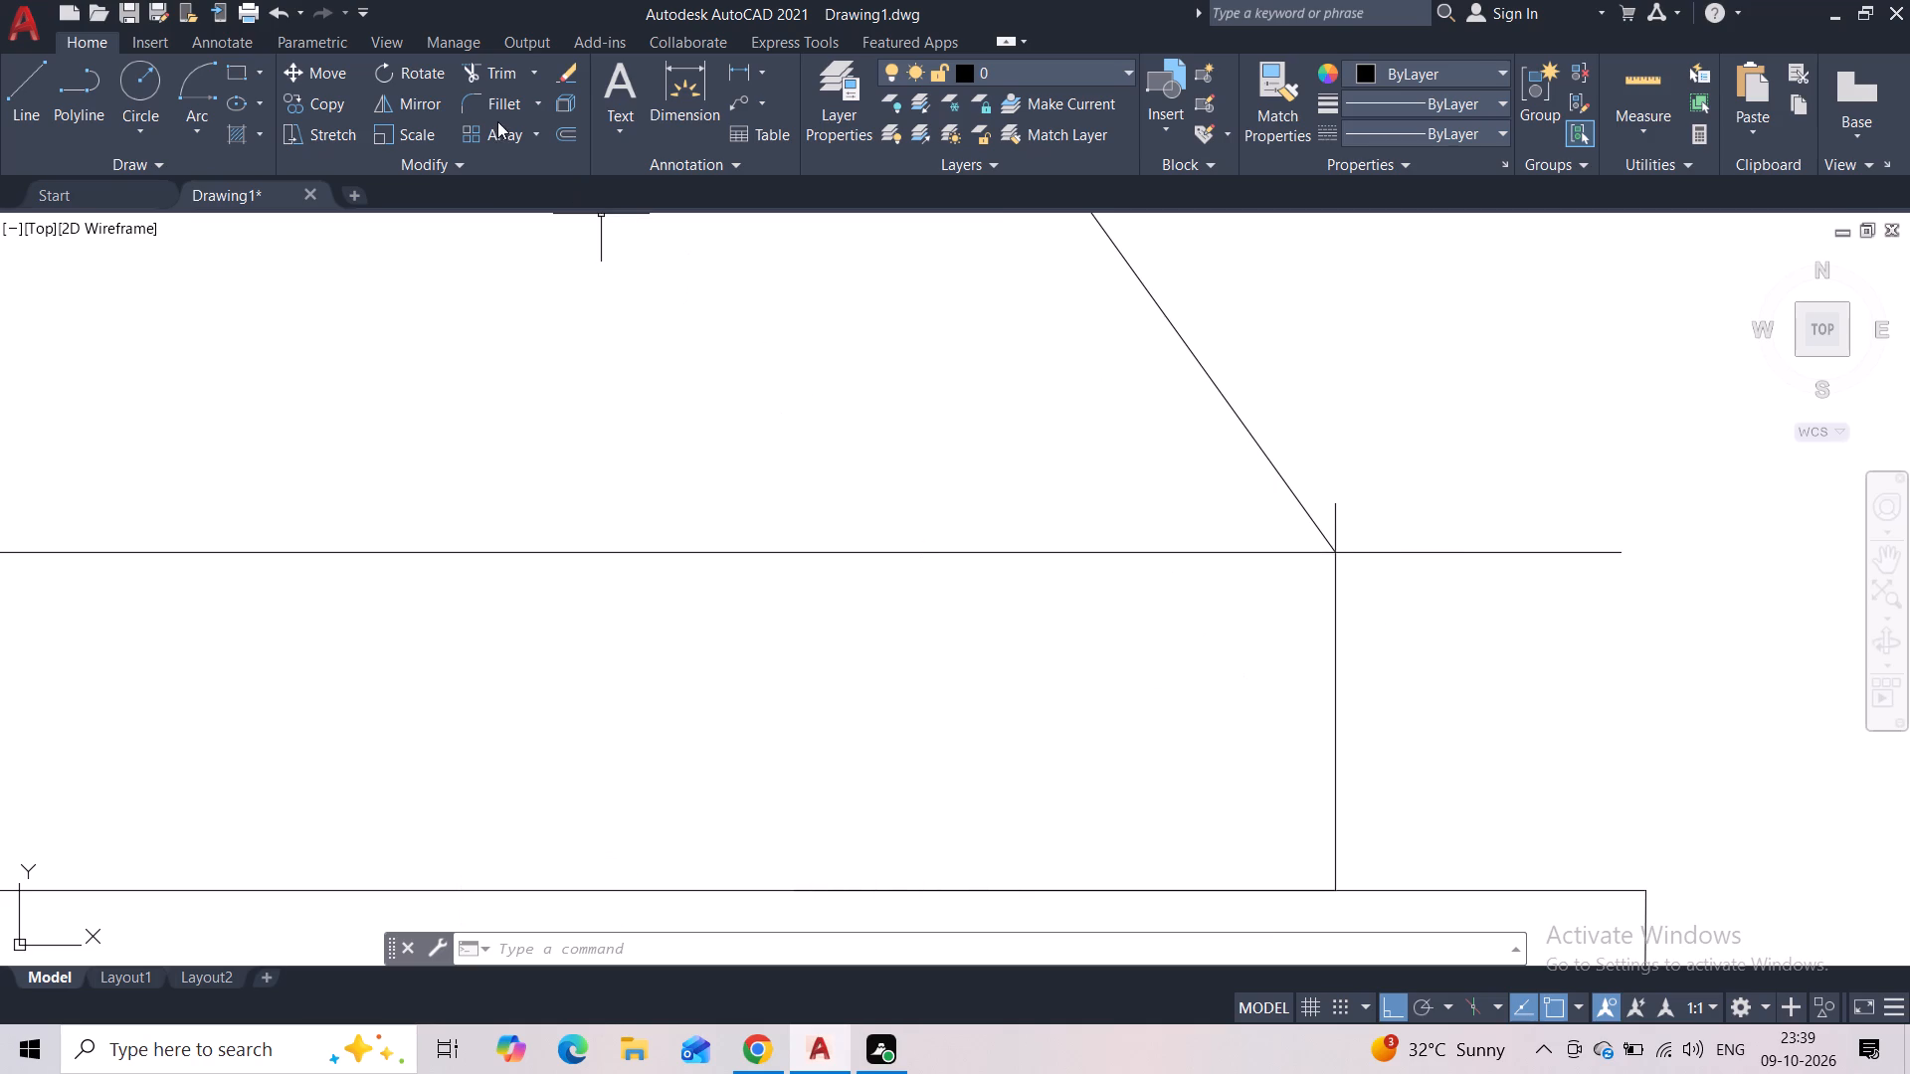
pyautogui.click(485, 83)
pyautogui.scroll(3, 1247, 480)
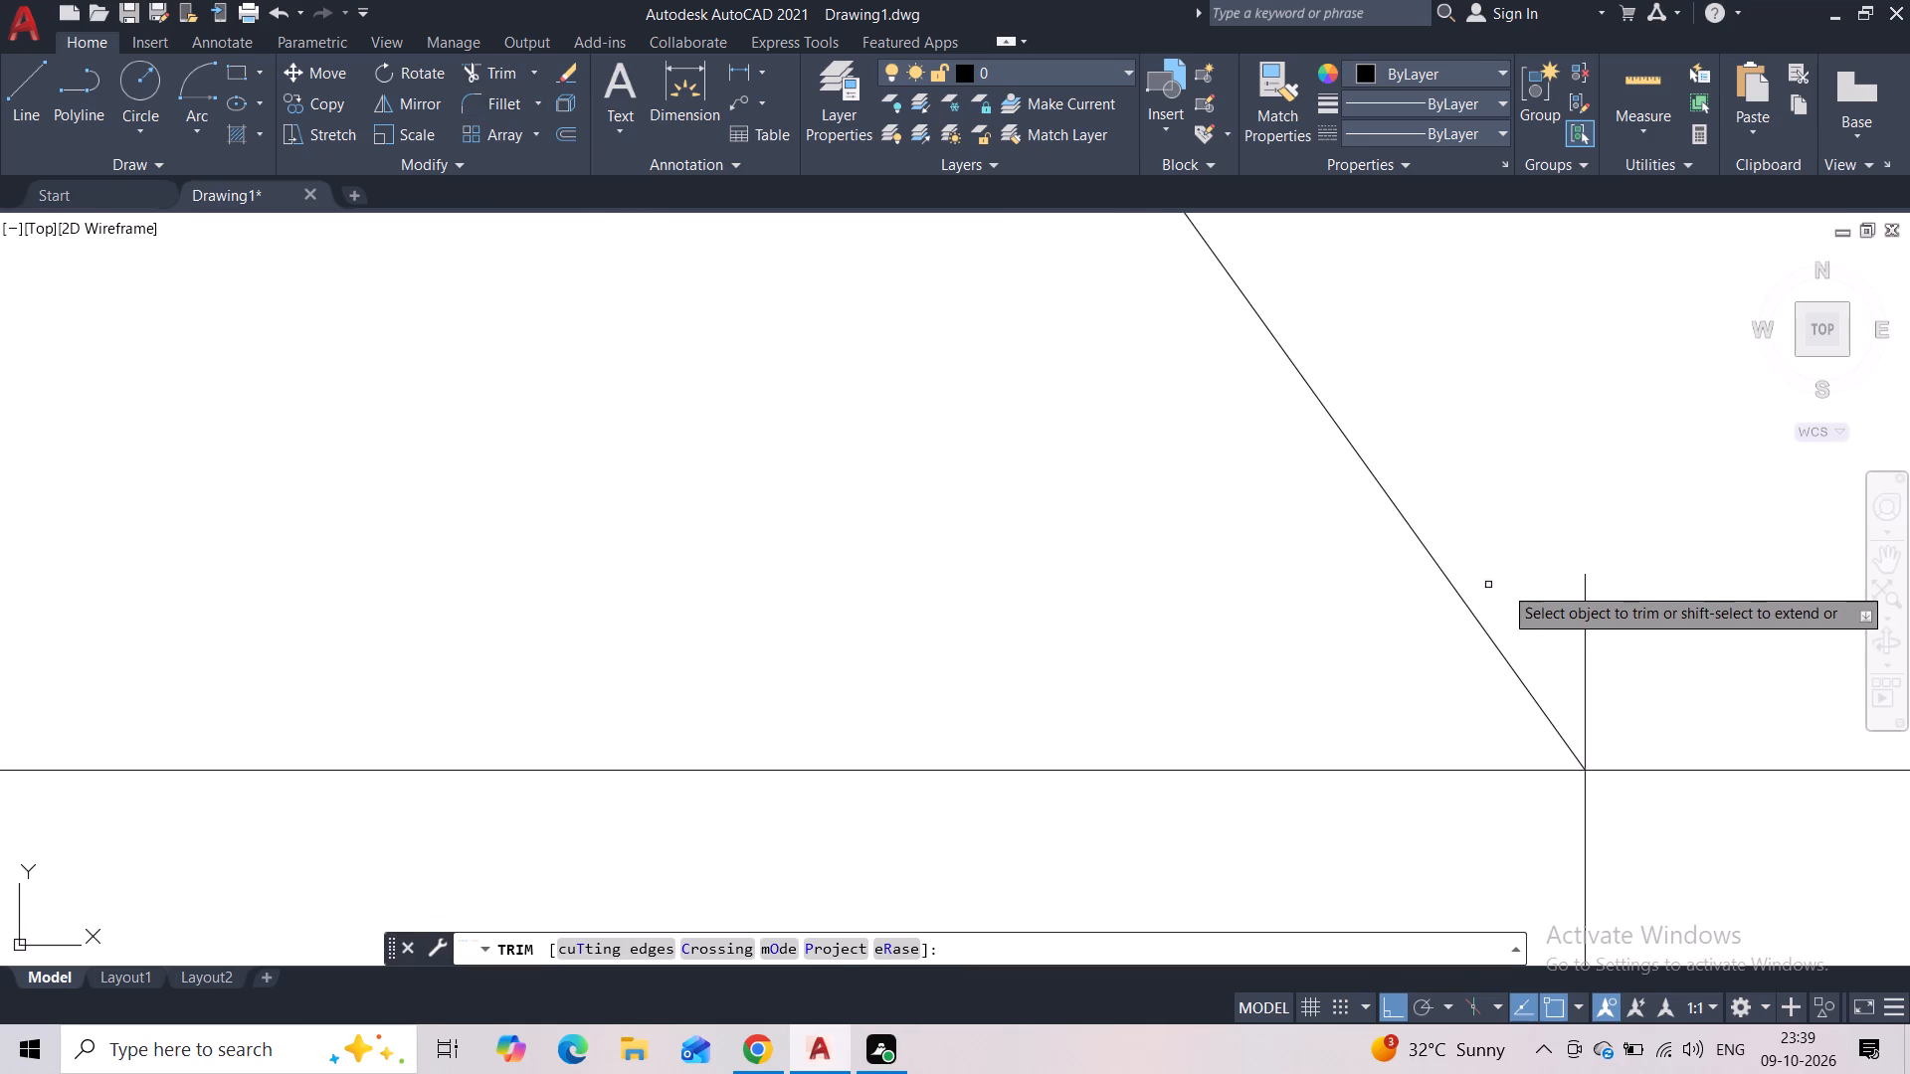
pyautogui.moveTo(1619, 570); pyautogui.dragTo(1556, 640)
pyautogui.press('Escape')
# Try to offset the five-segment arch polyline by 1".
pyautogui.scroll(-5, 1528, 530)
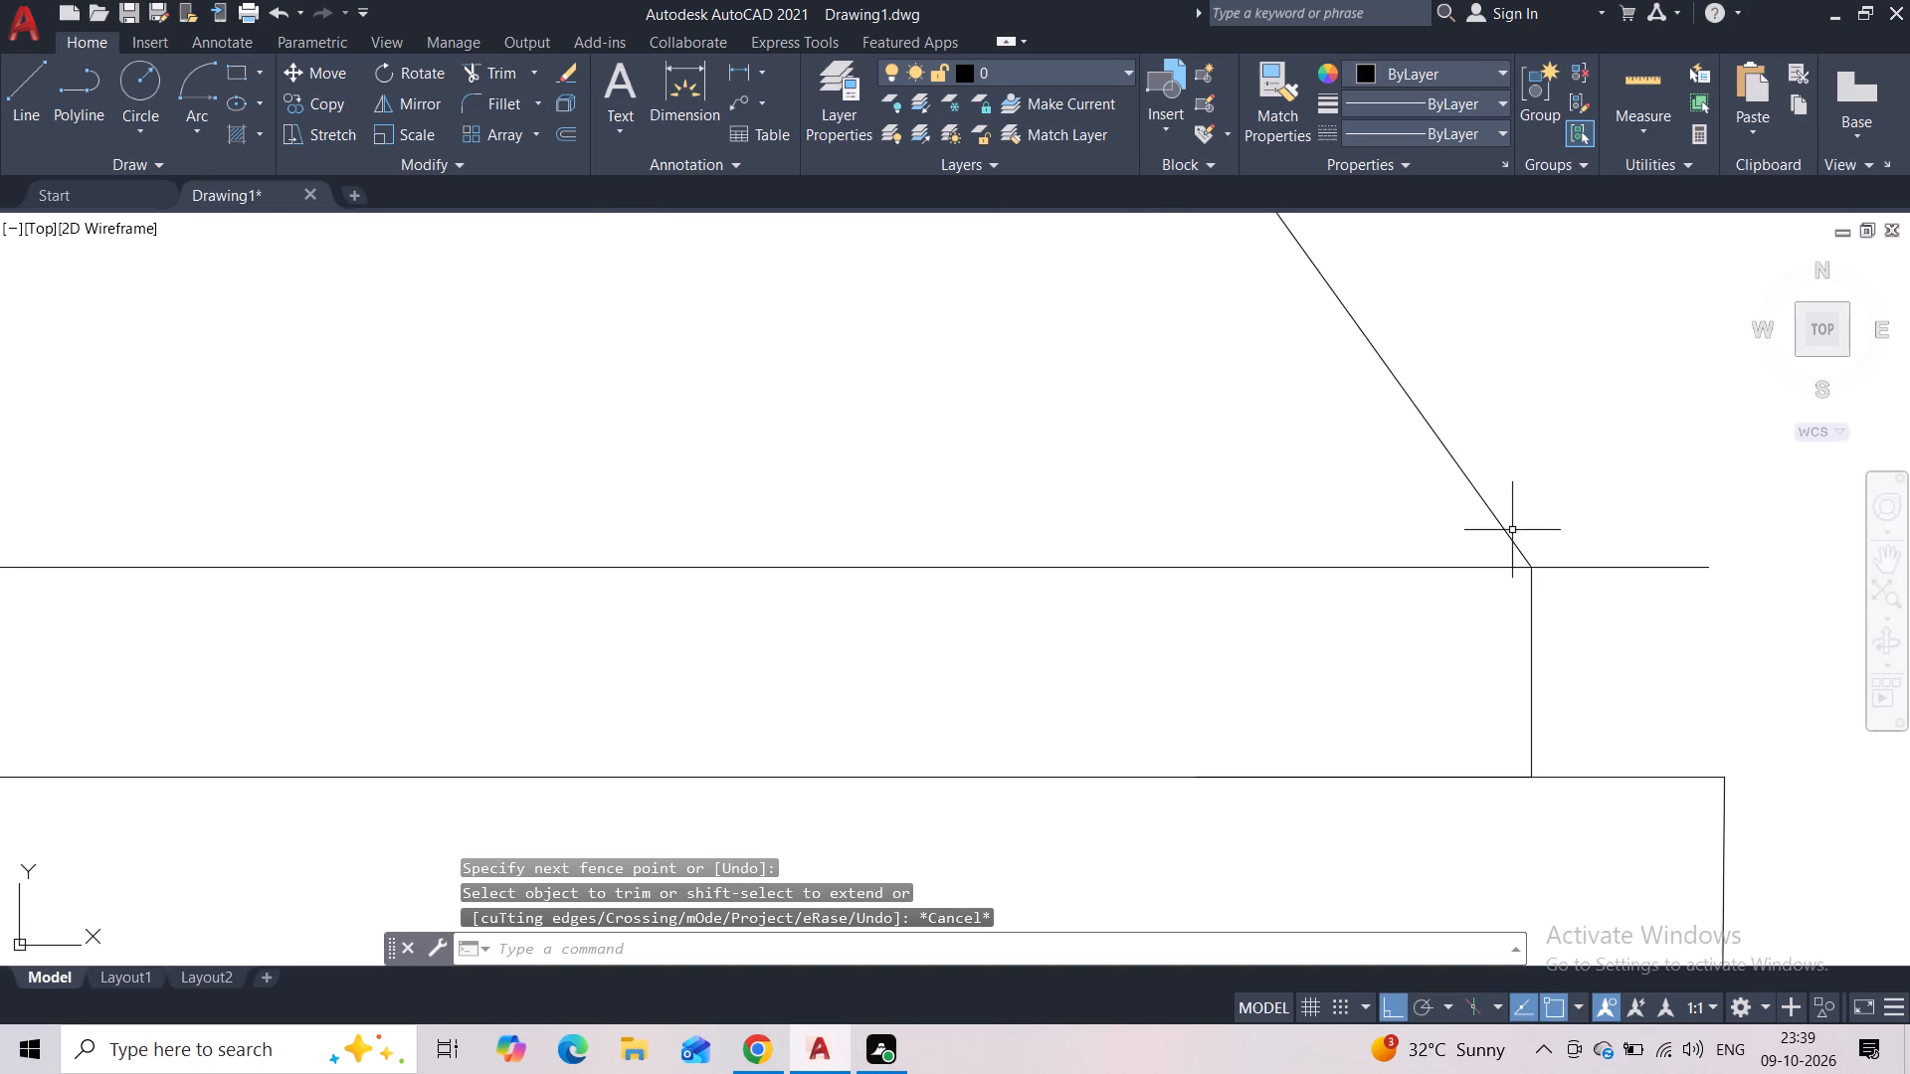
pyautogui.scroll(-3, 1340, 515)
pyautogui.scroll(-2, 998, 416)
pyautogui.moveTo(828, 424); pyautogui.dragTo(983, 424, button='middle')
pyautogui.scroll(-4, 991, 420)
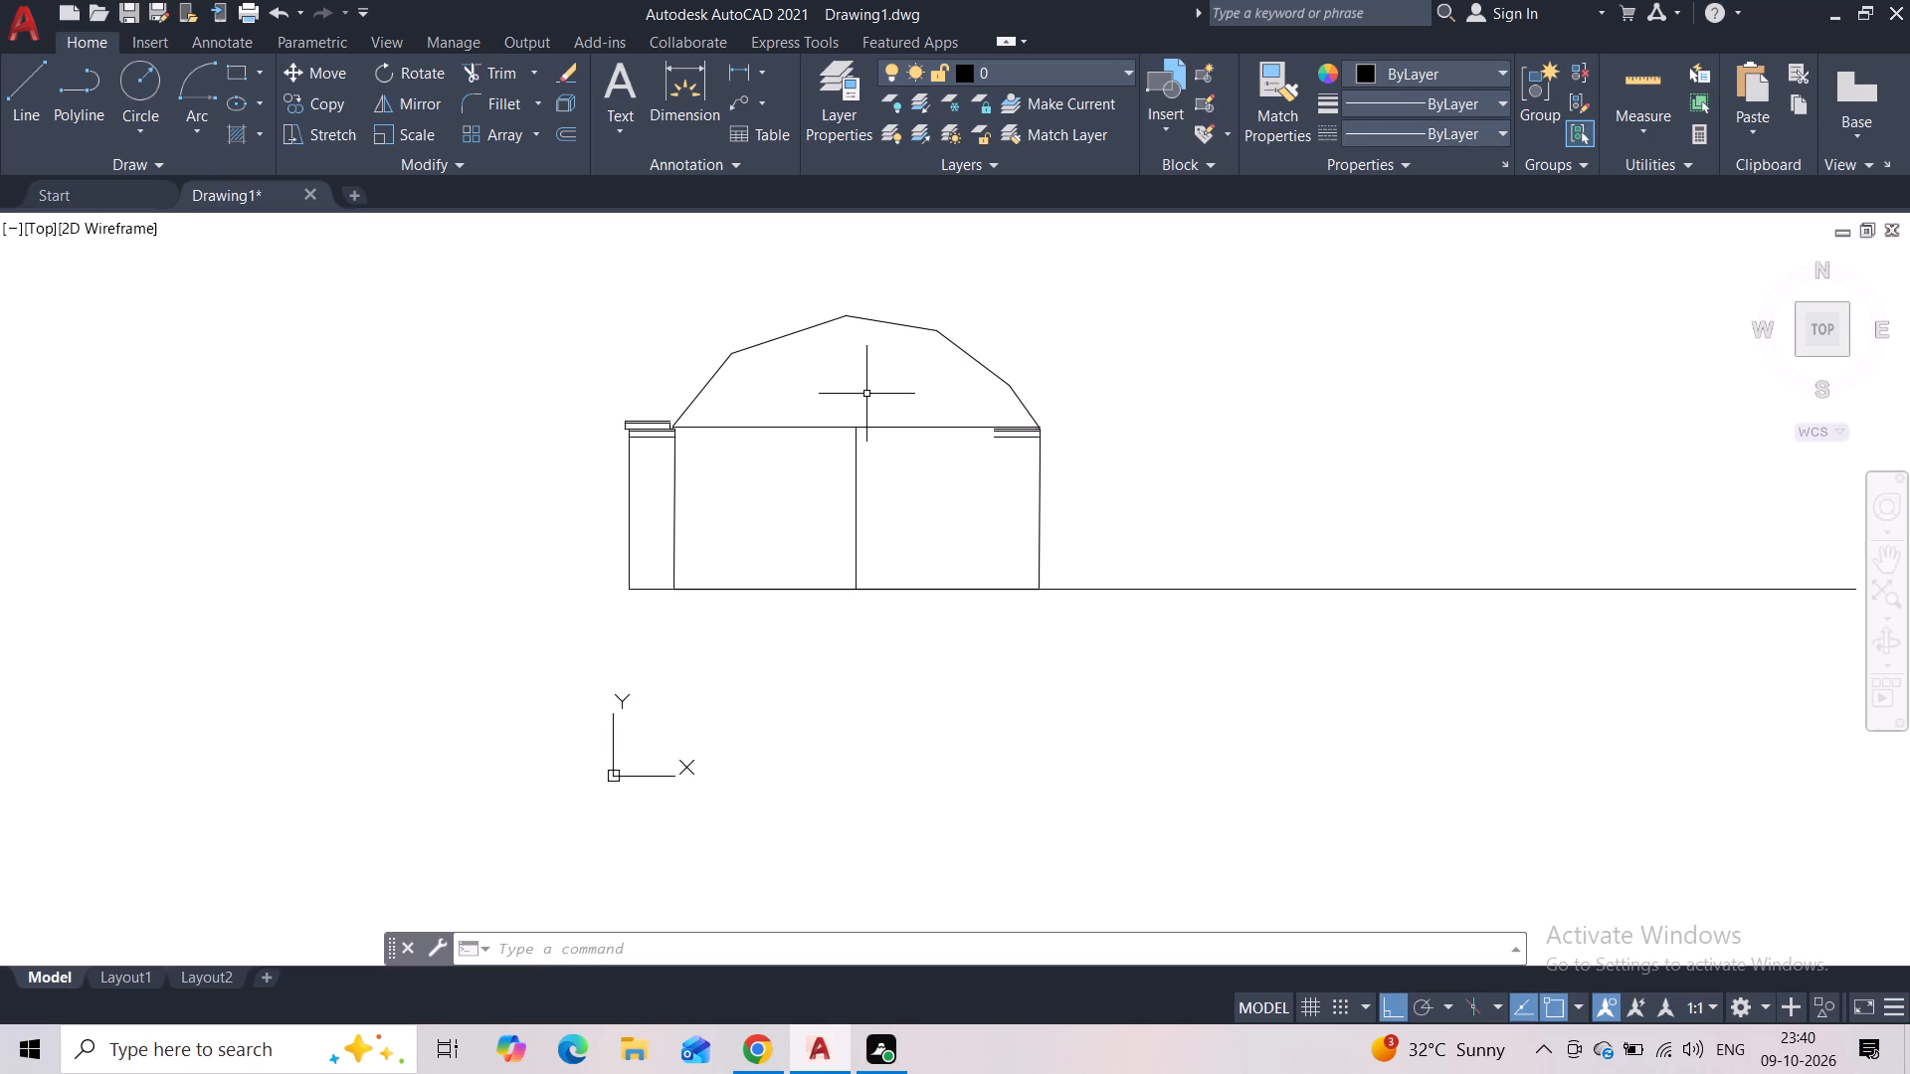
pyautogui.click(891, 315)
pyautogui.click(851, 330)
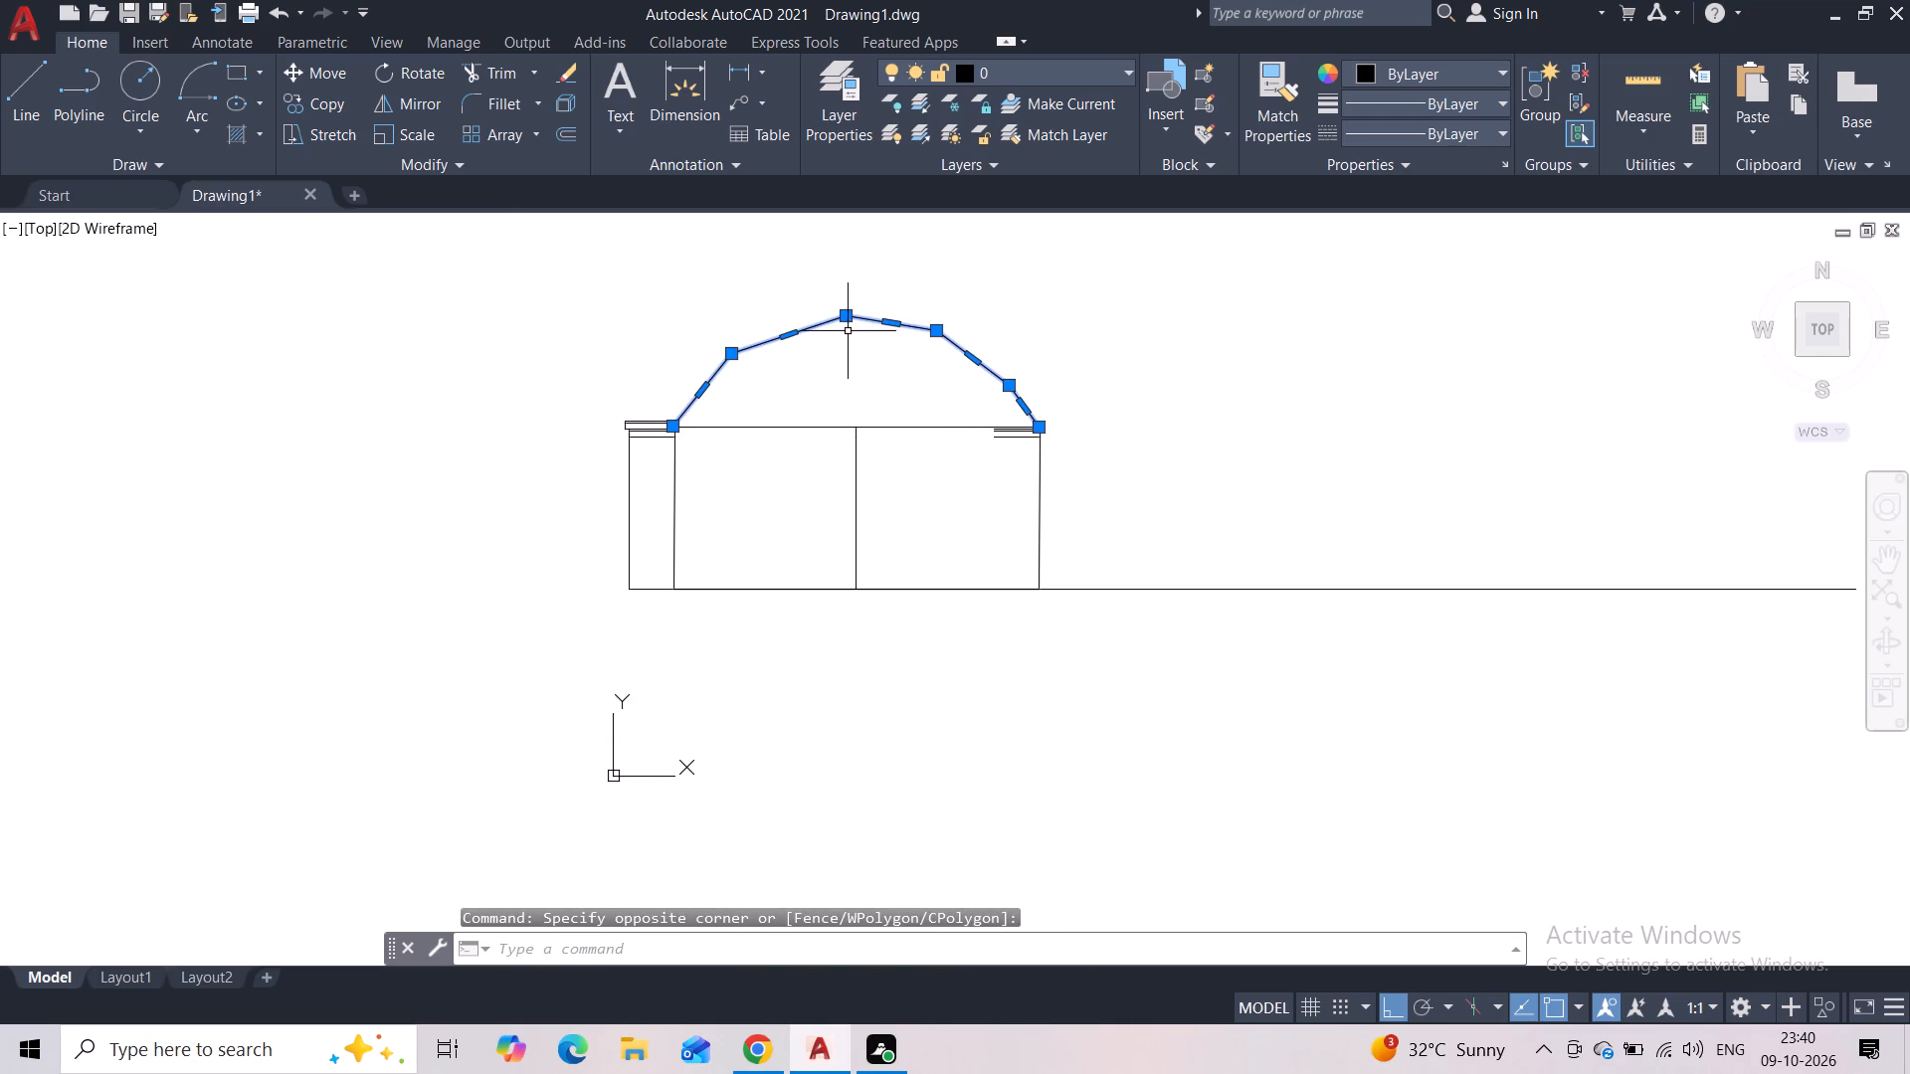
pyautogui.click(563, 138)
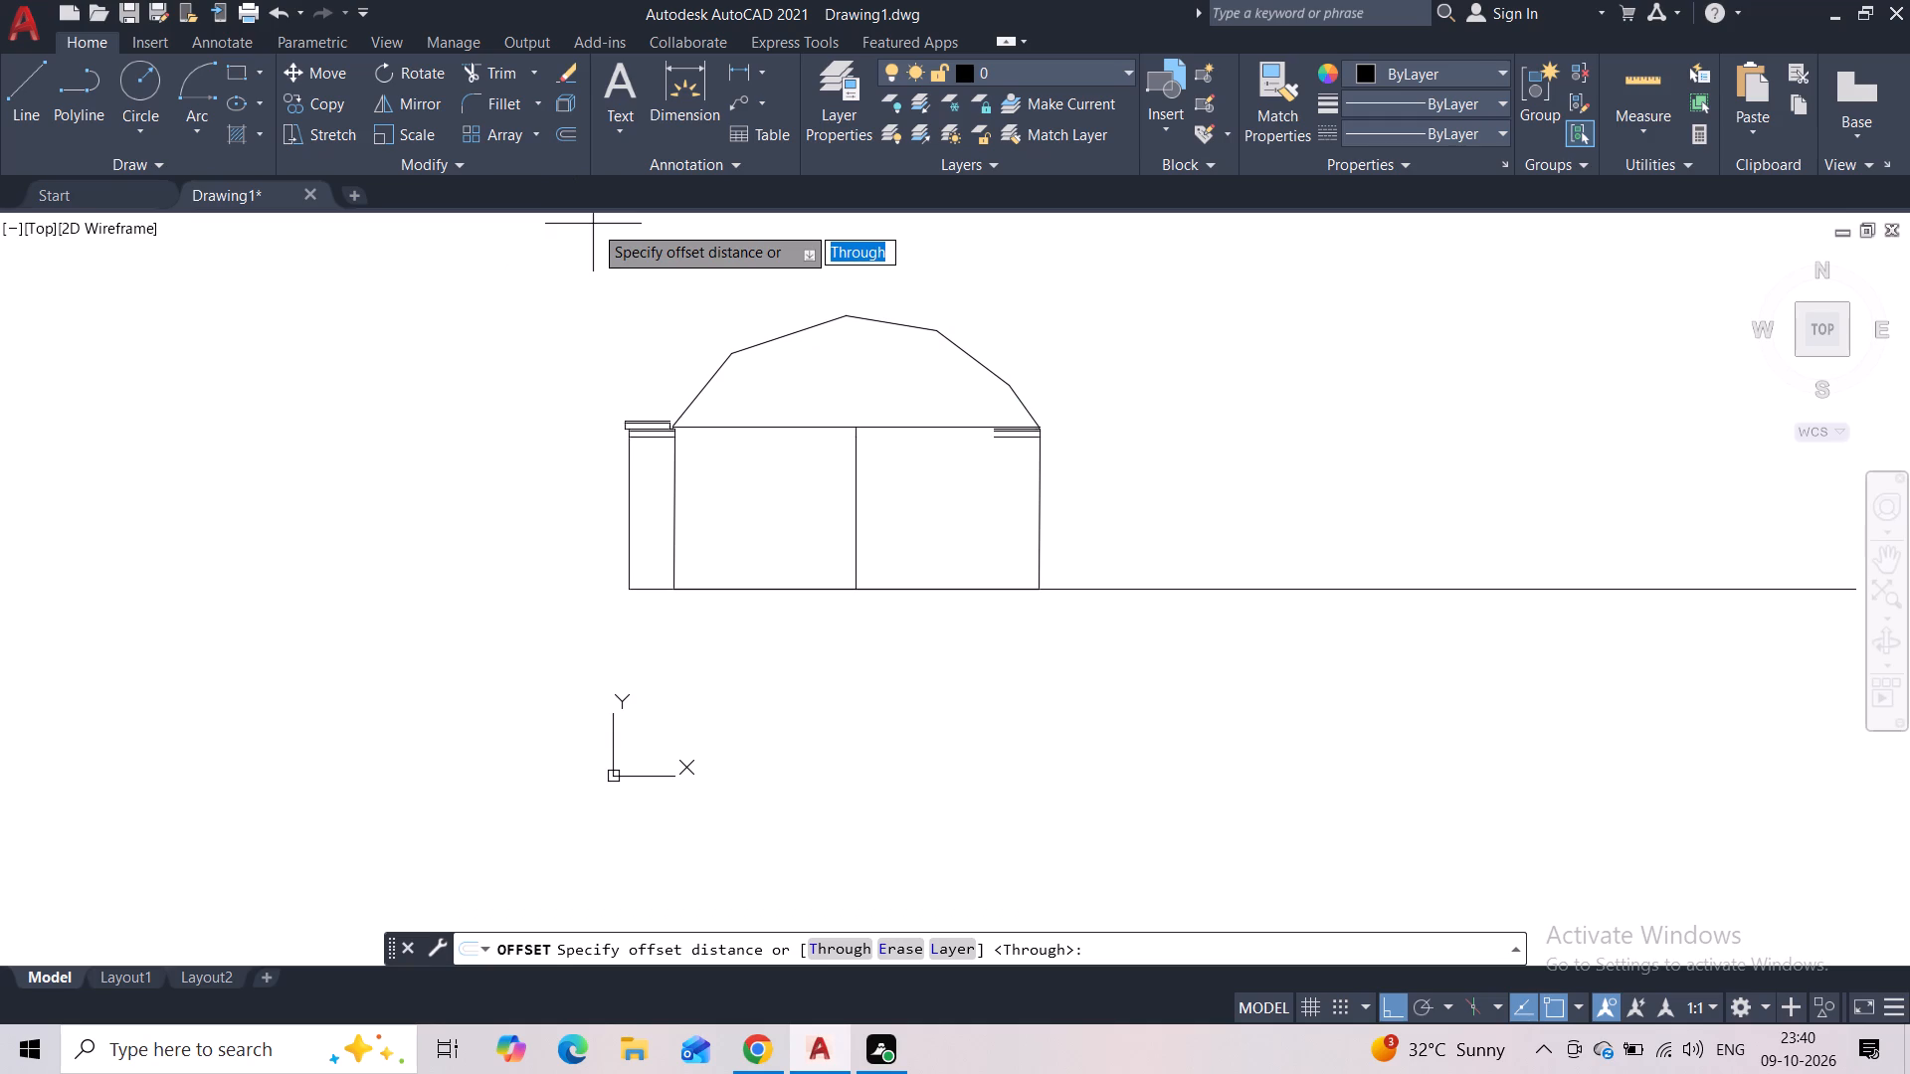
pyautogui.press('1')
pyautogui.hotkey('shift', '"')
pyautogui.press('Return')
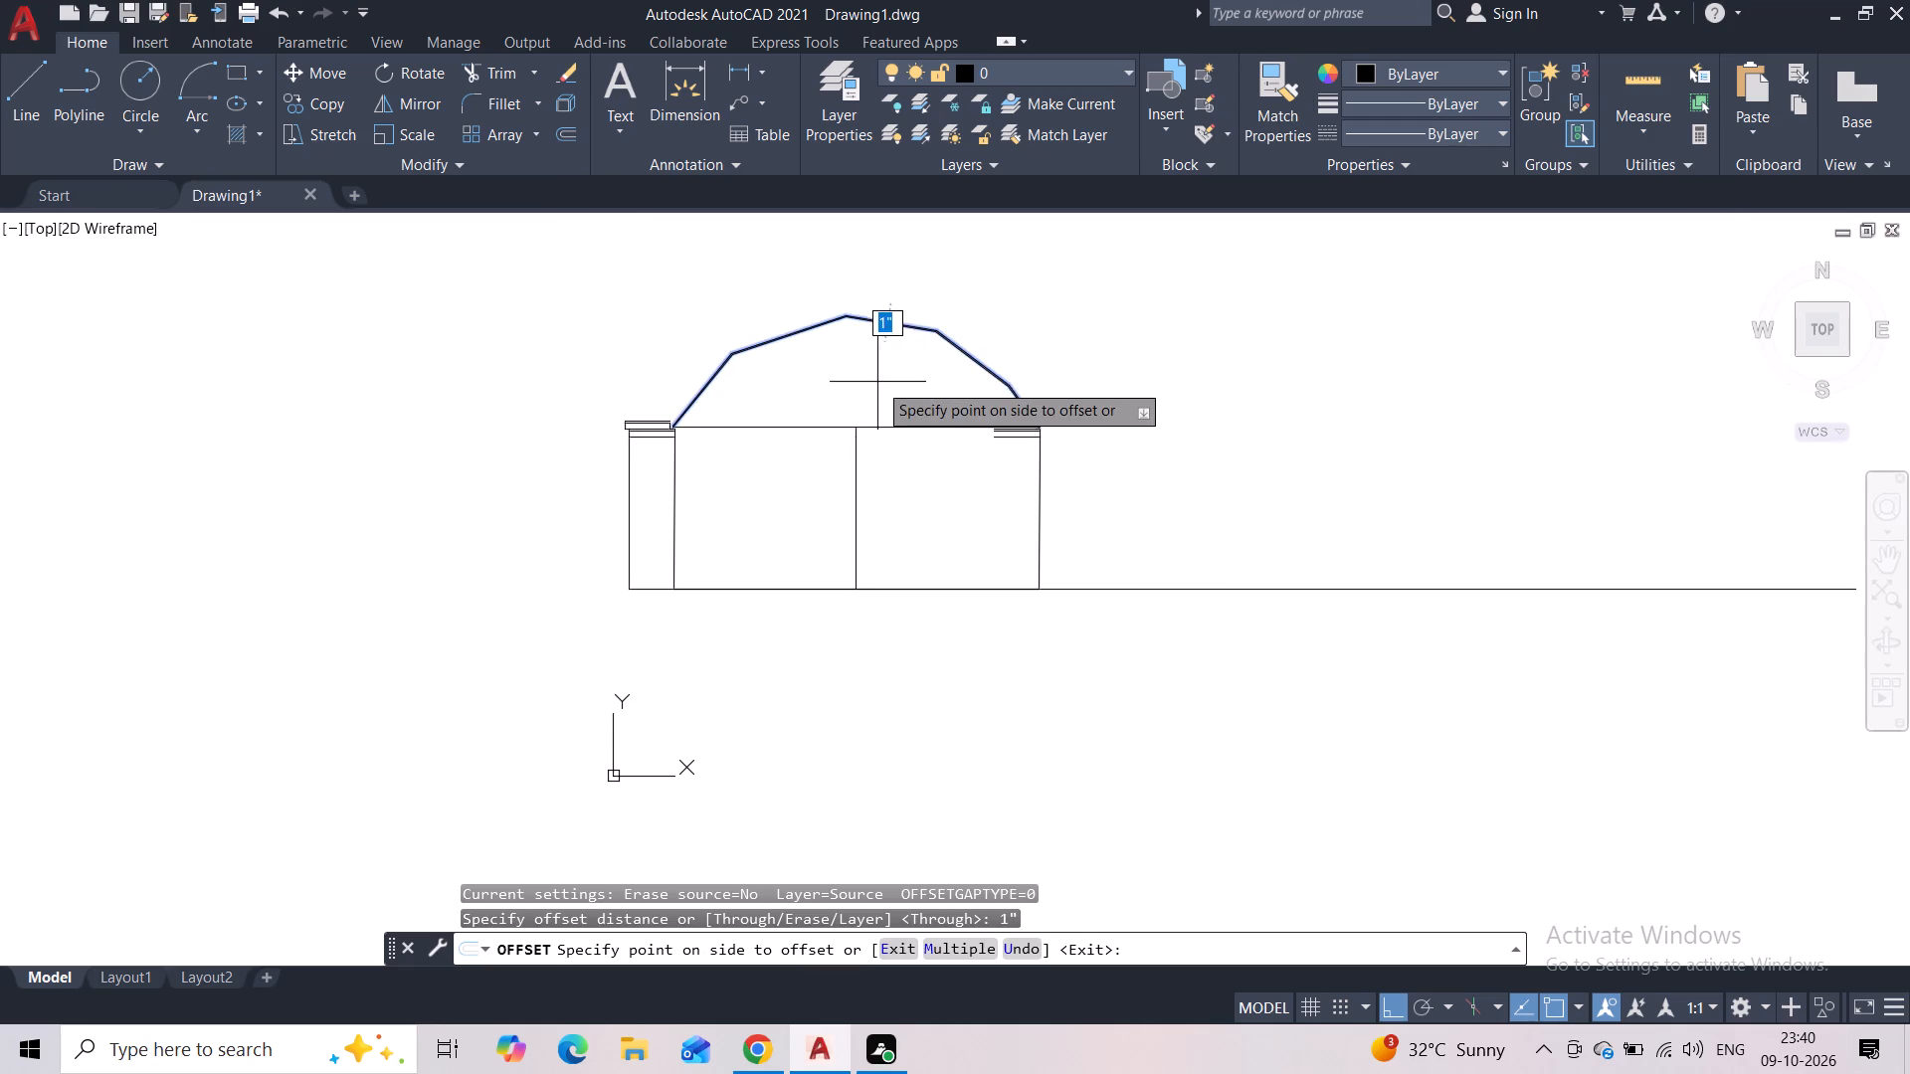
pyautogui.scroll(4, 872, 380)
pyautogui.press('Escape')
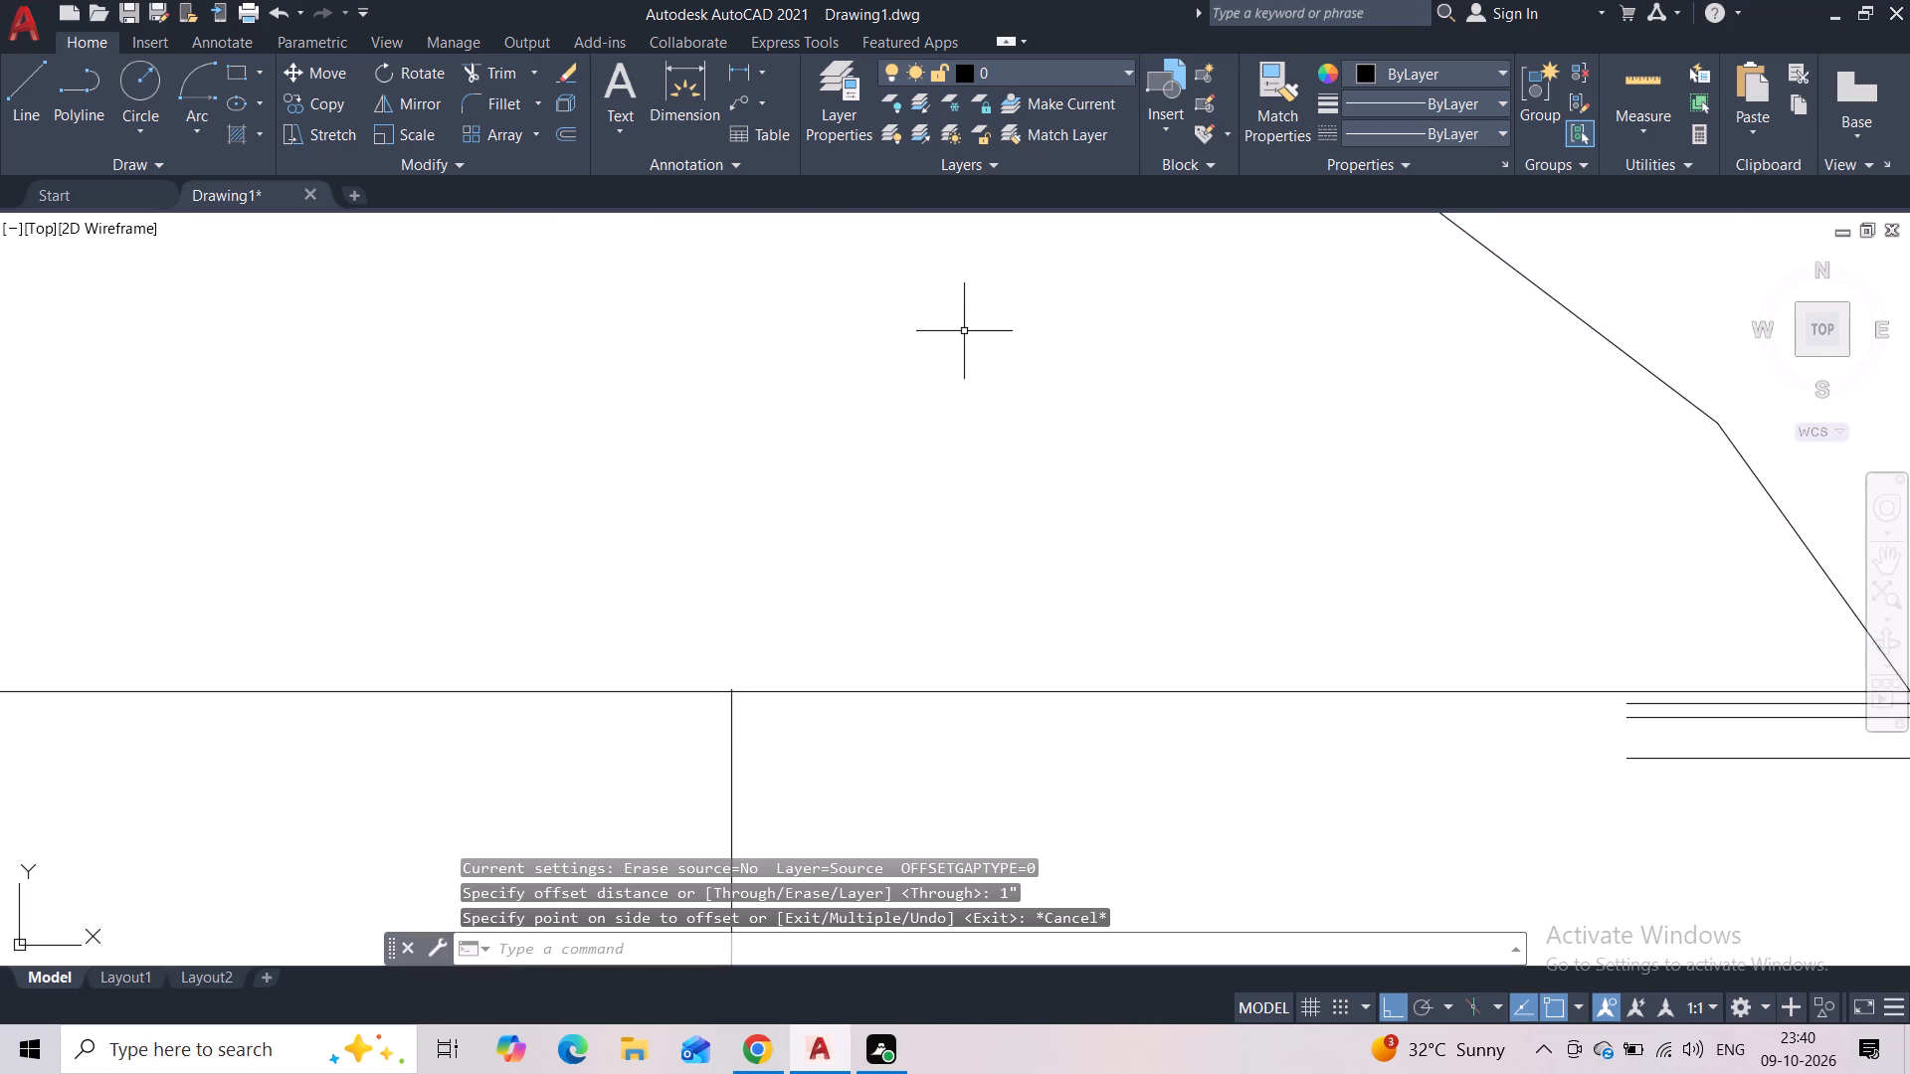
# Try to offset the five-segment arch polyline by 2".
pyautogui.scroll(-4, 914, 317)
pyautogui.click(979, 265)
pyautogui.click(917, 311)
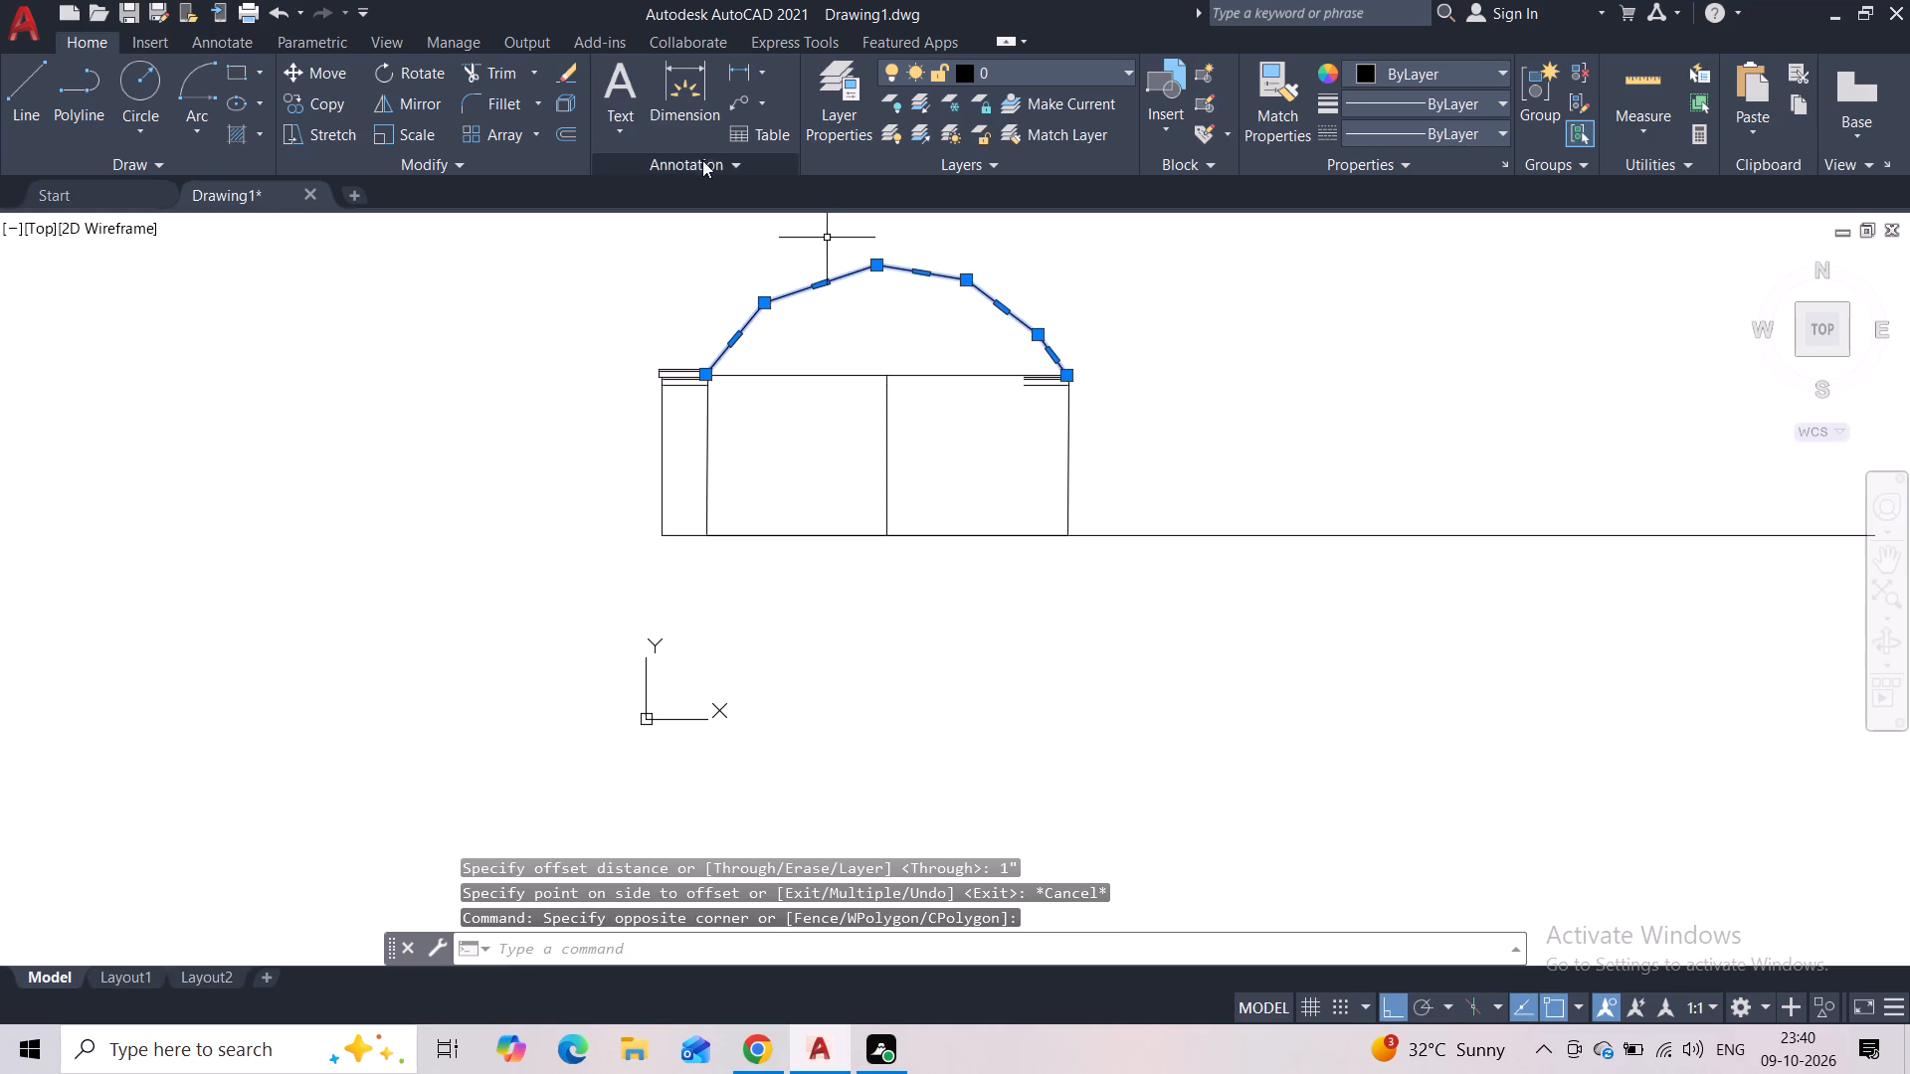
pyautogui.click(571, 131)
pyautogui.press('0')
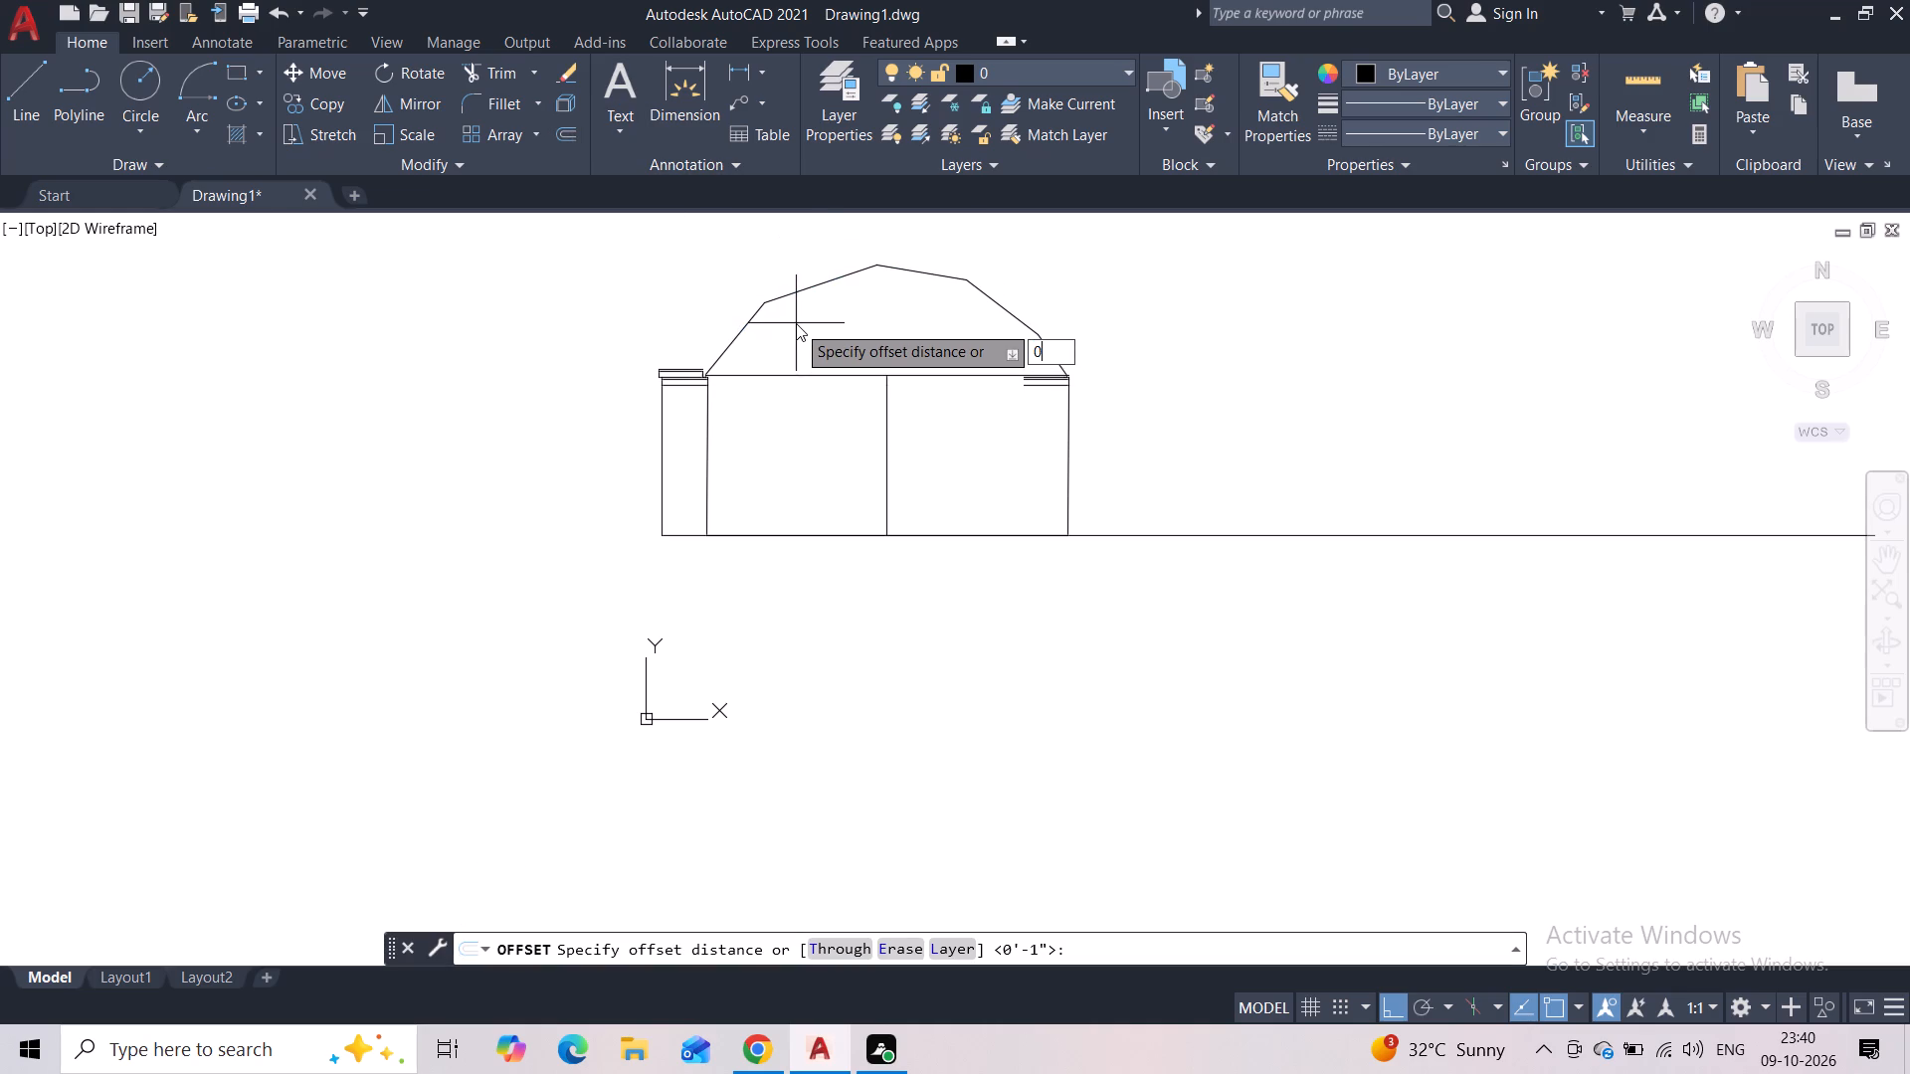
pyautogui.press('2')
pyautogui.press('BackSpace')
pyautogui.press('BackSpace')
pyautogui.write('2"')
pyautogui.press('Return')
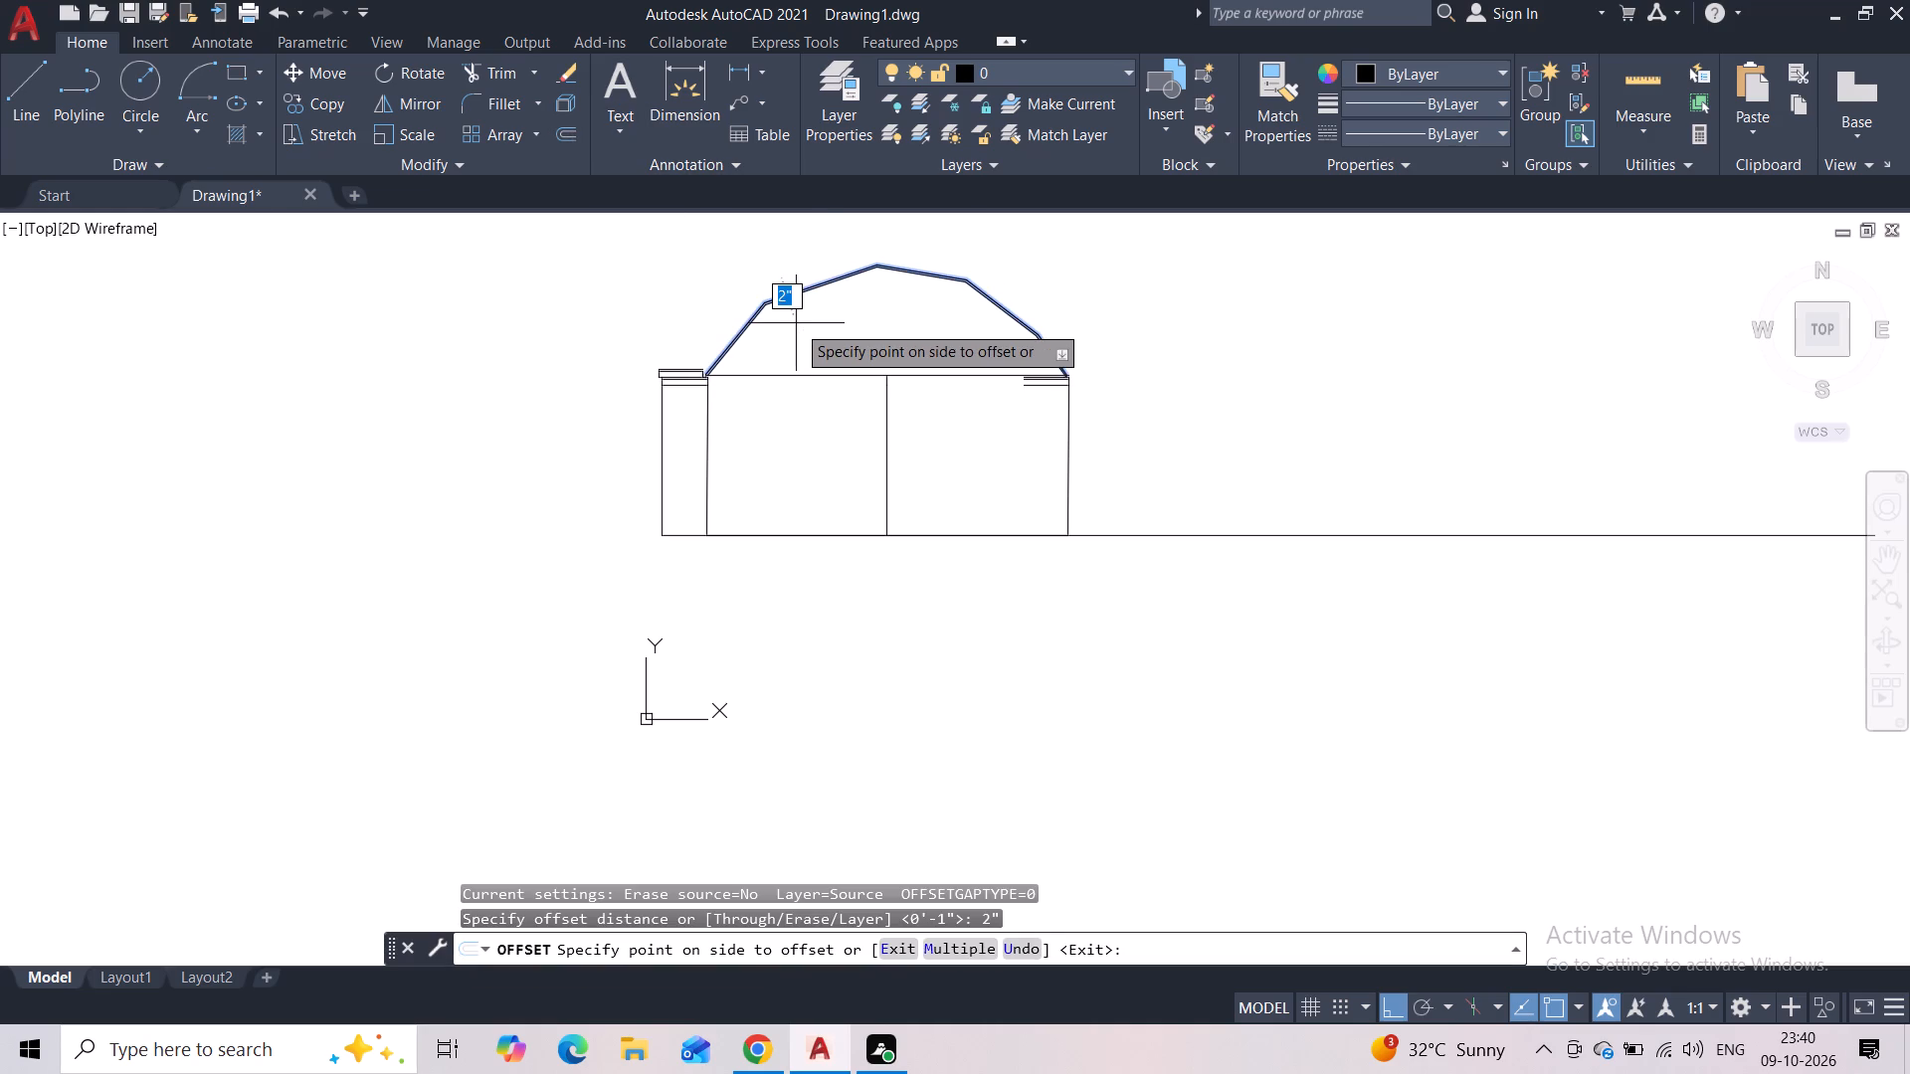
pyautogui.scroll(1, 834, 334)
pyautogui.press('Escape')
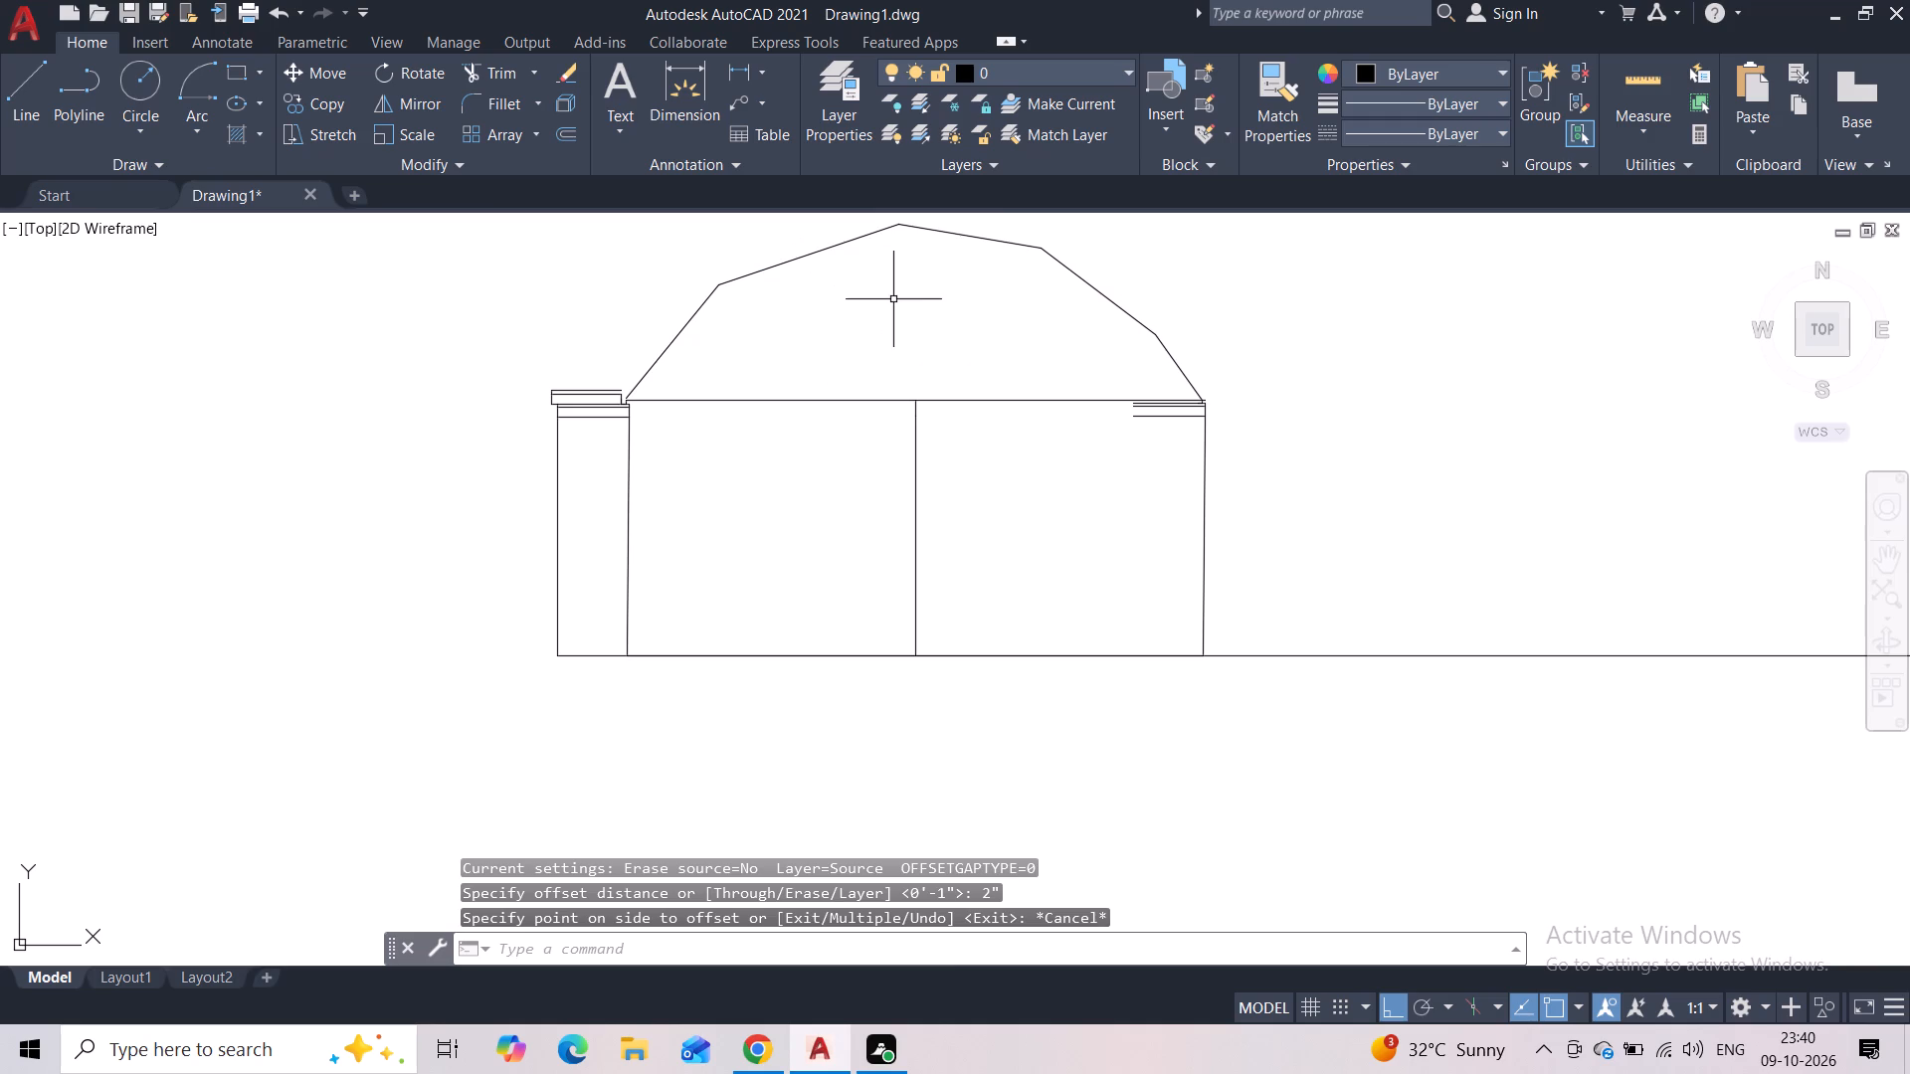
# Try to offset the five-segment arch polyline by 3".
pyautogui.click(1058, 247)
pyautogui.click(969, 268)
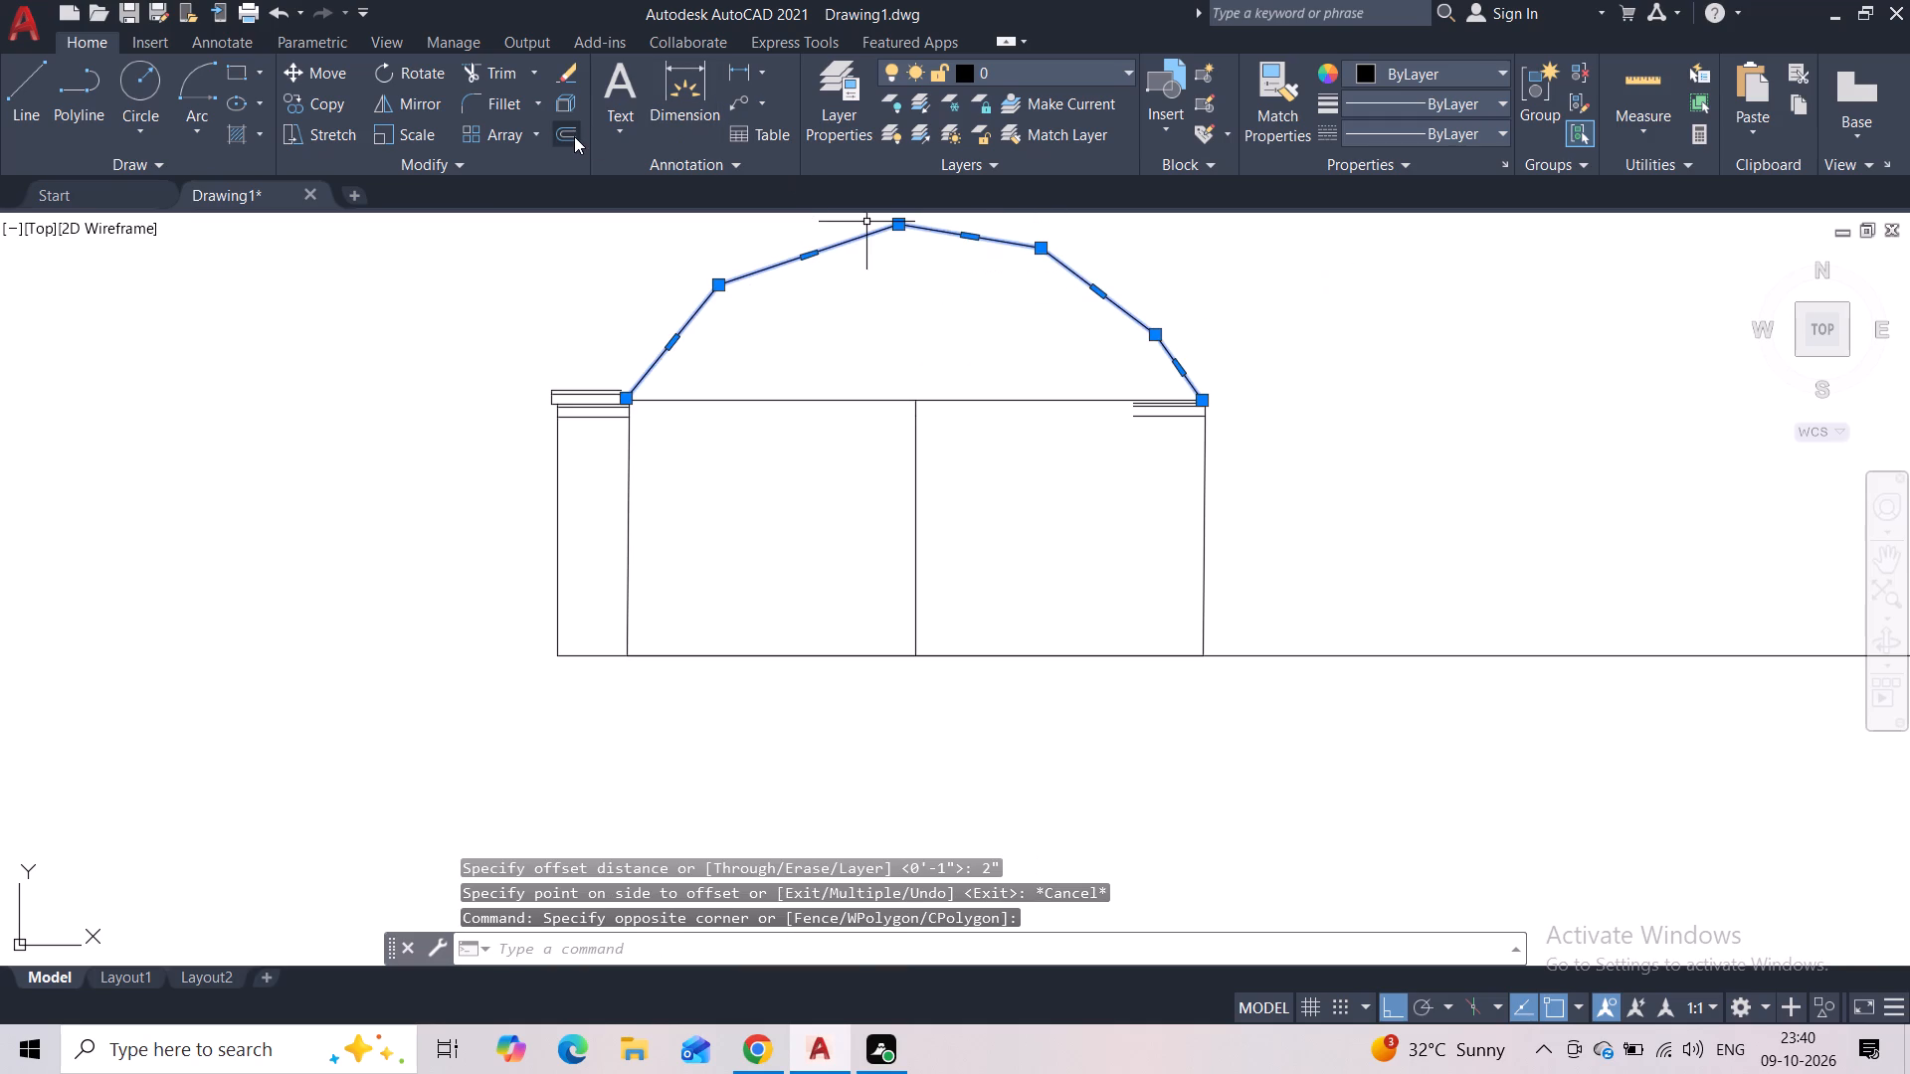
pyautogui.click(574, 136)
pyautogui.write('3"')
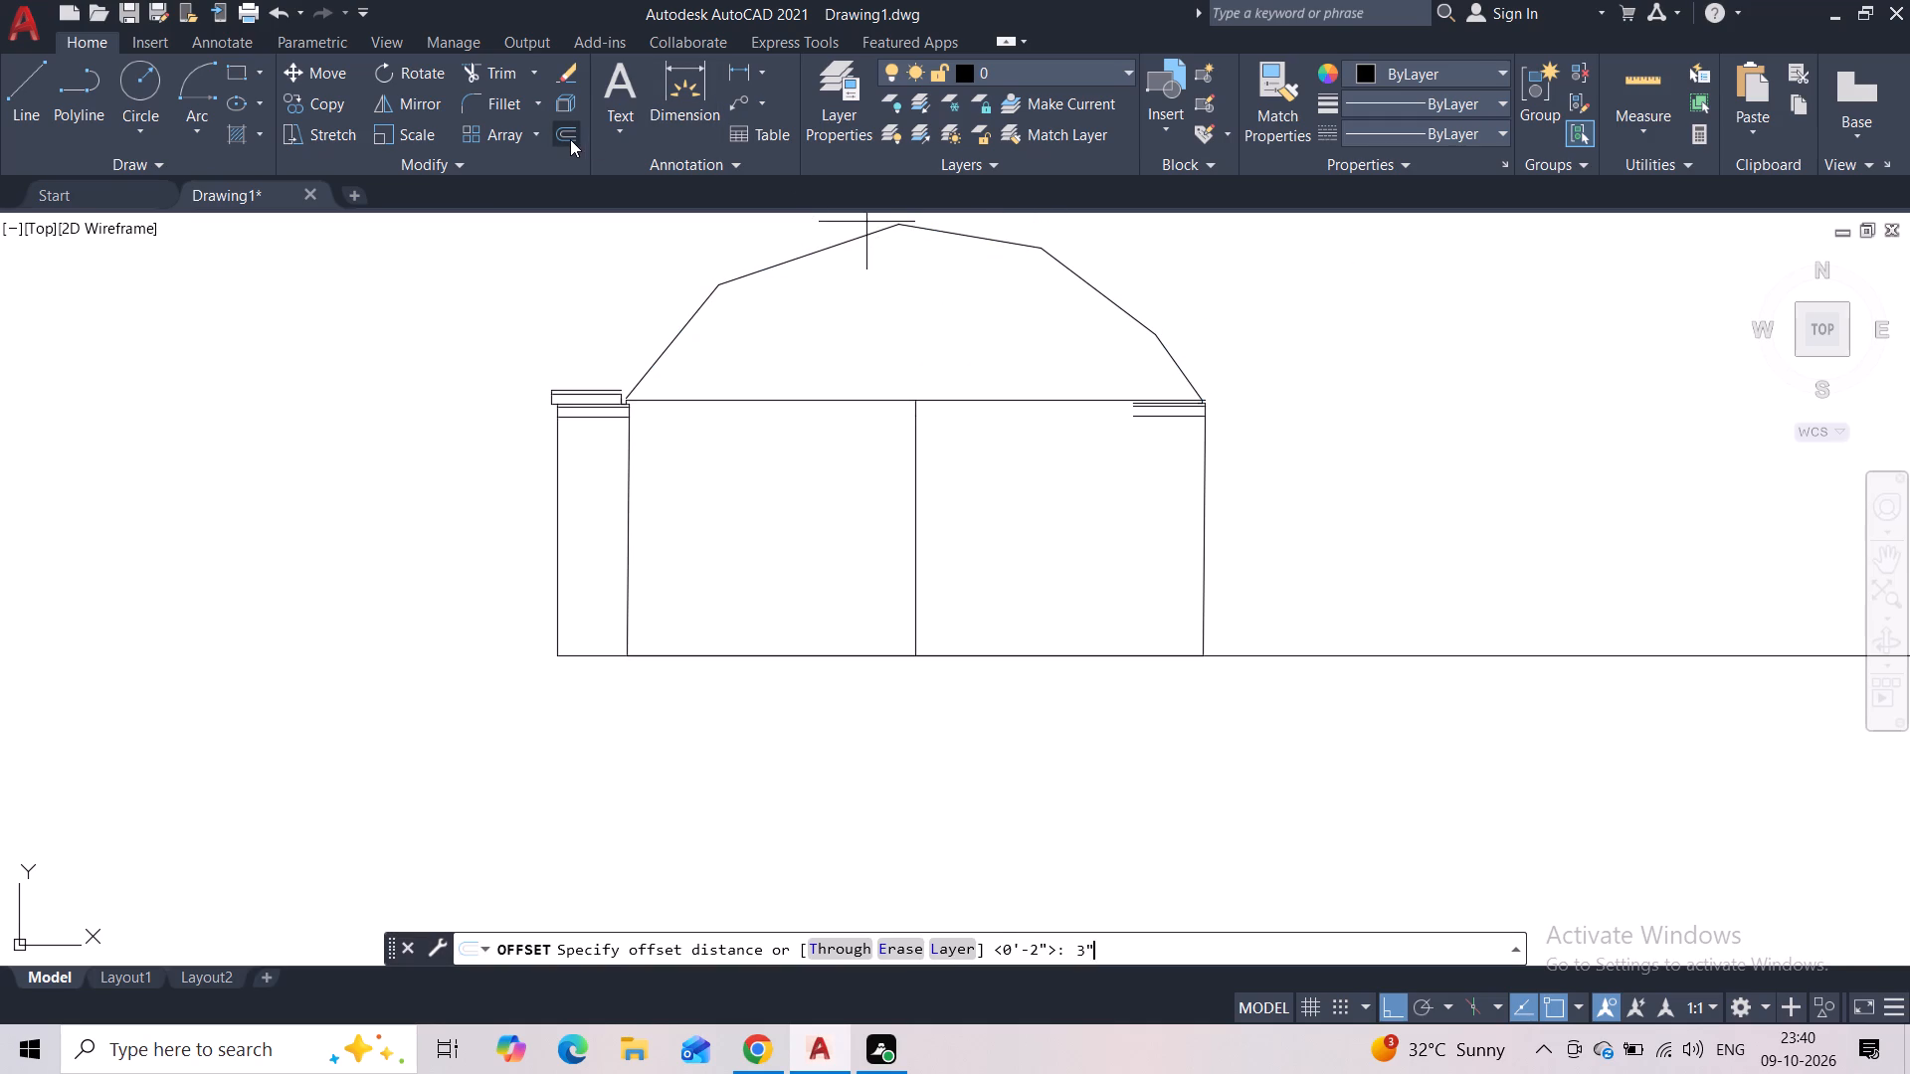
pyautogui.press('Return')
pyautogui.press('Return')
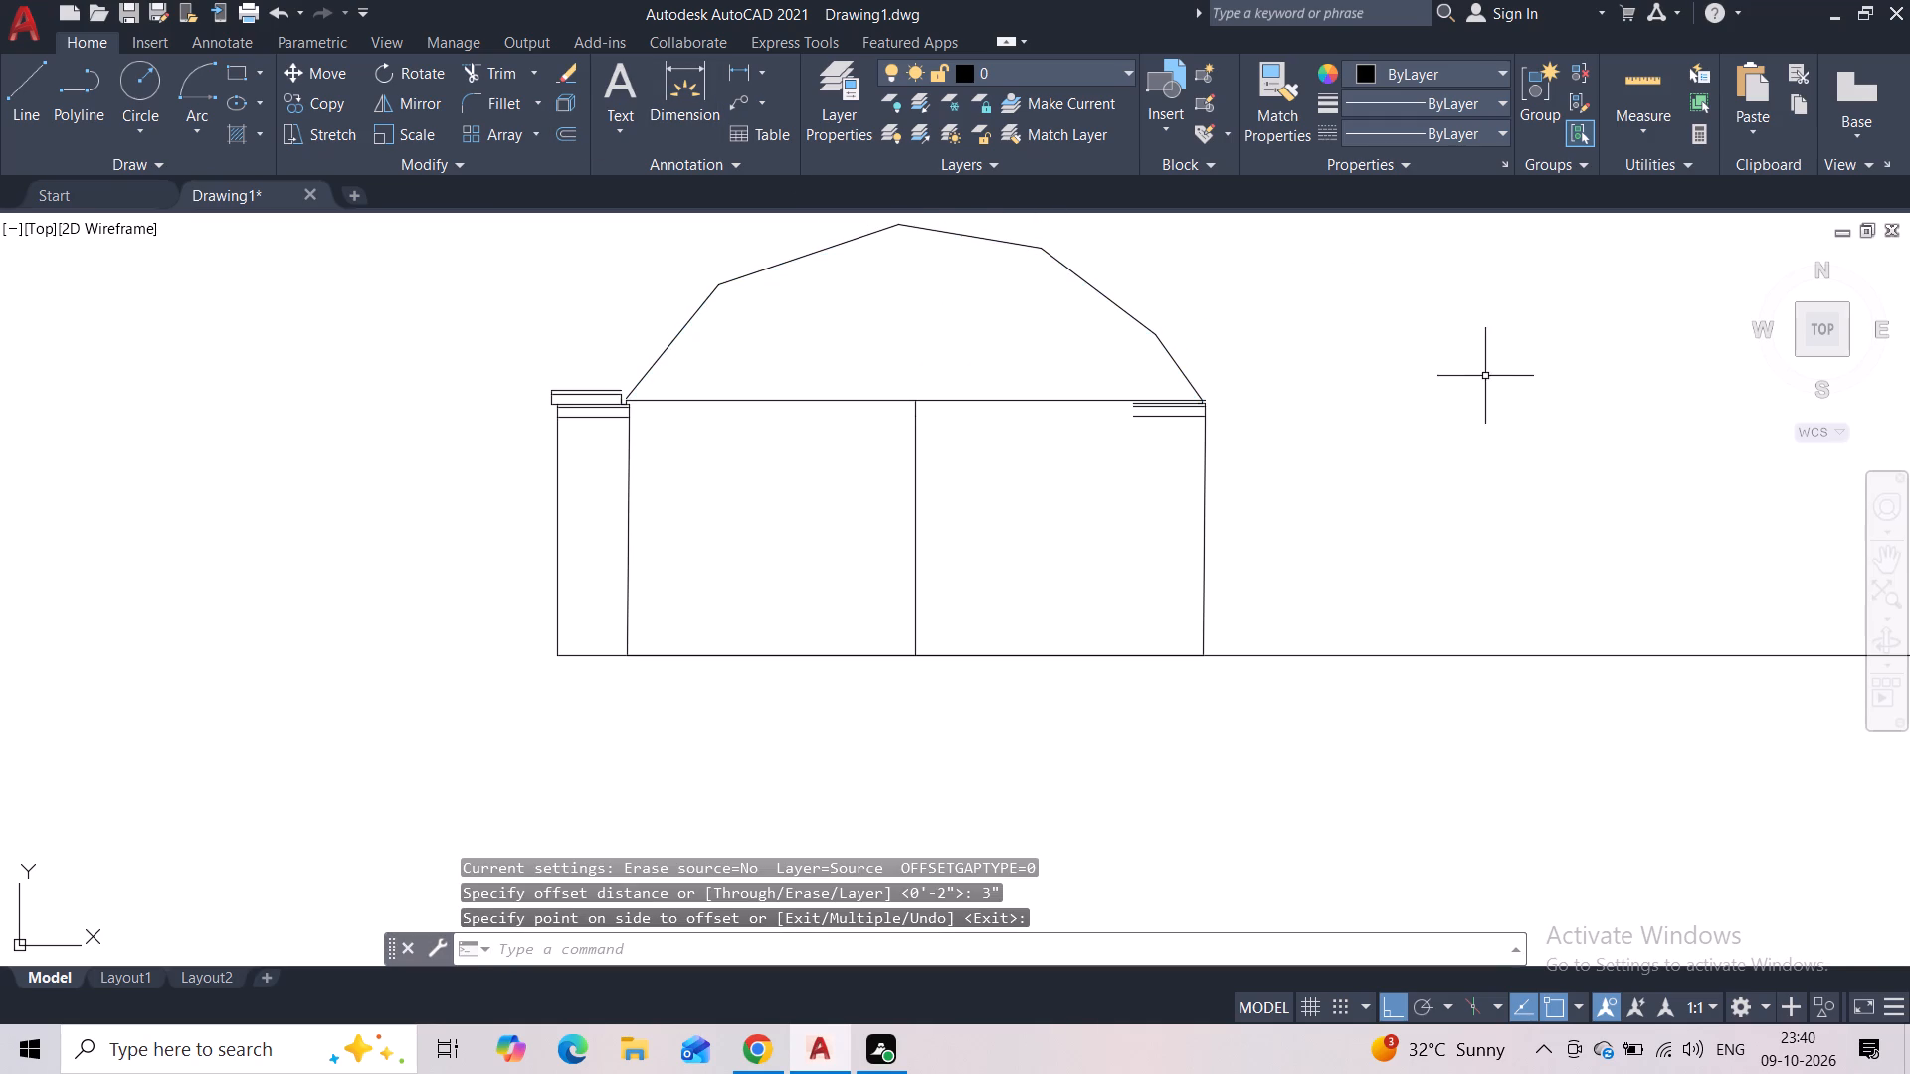
# Offset the five-segment arch polyline 4" toward the inside of the arch.
pyautogui.click(1096, 274)
pyautogui.click(1025, 315)
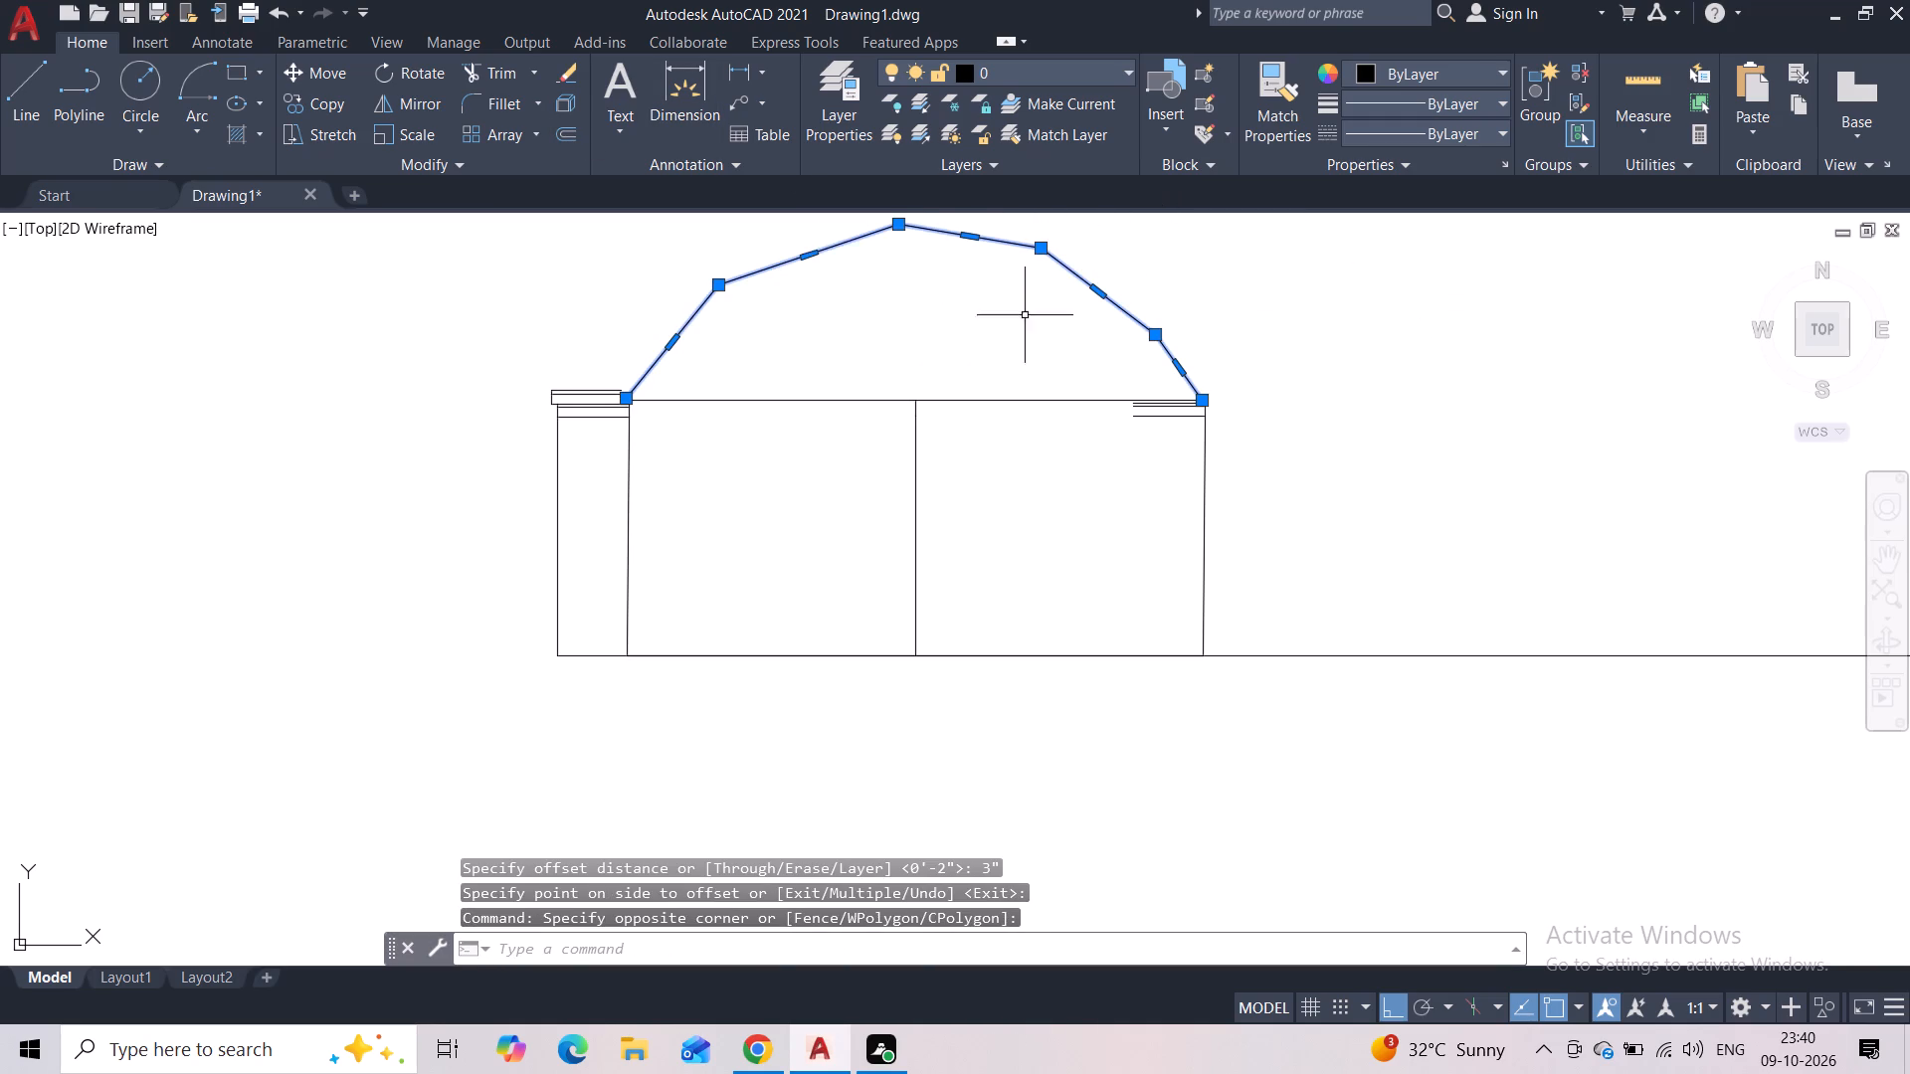
pyautogui.click(556, 133)
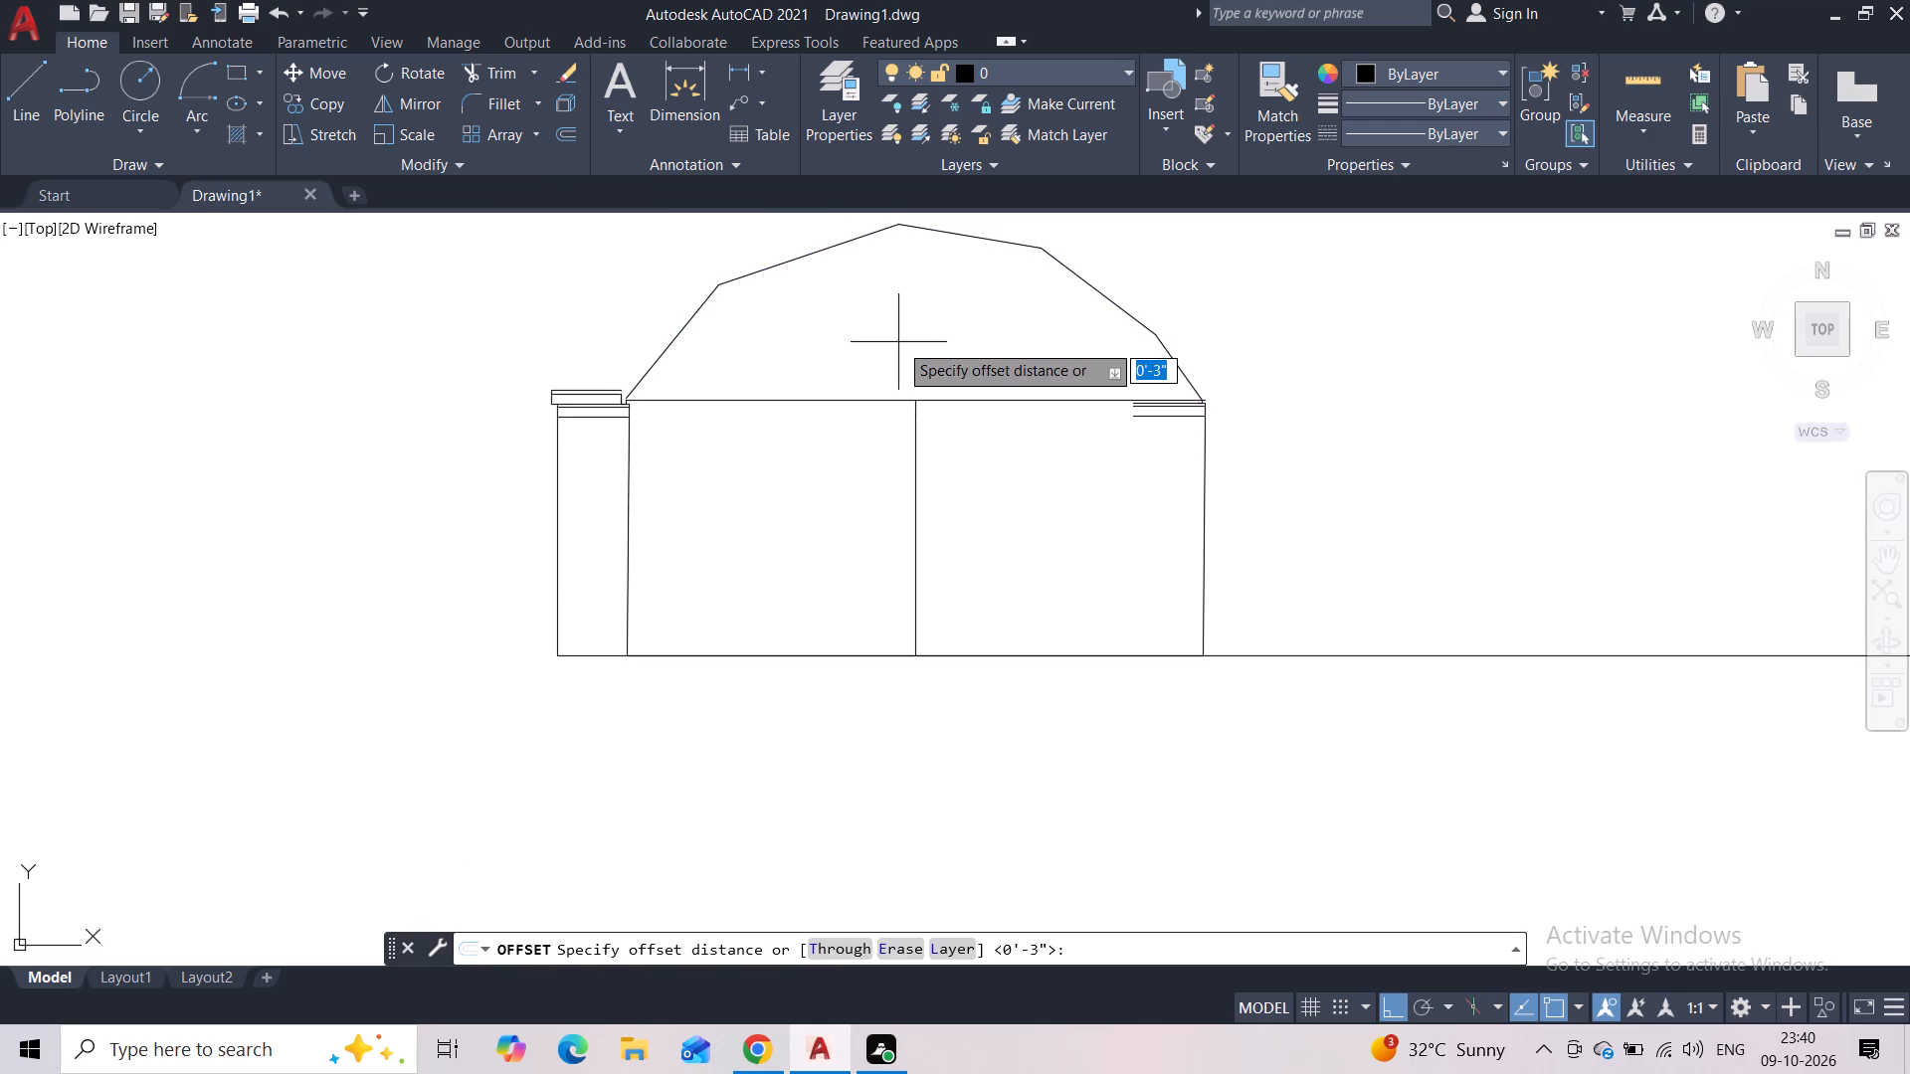
pyautogui.write('4"')
pyautogui.press('Return')
pyautogui.click(897, 343)
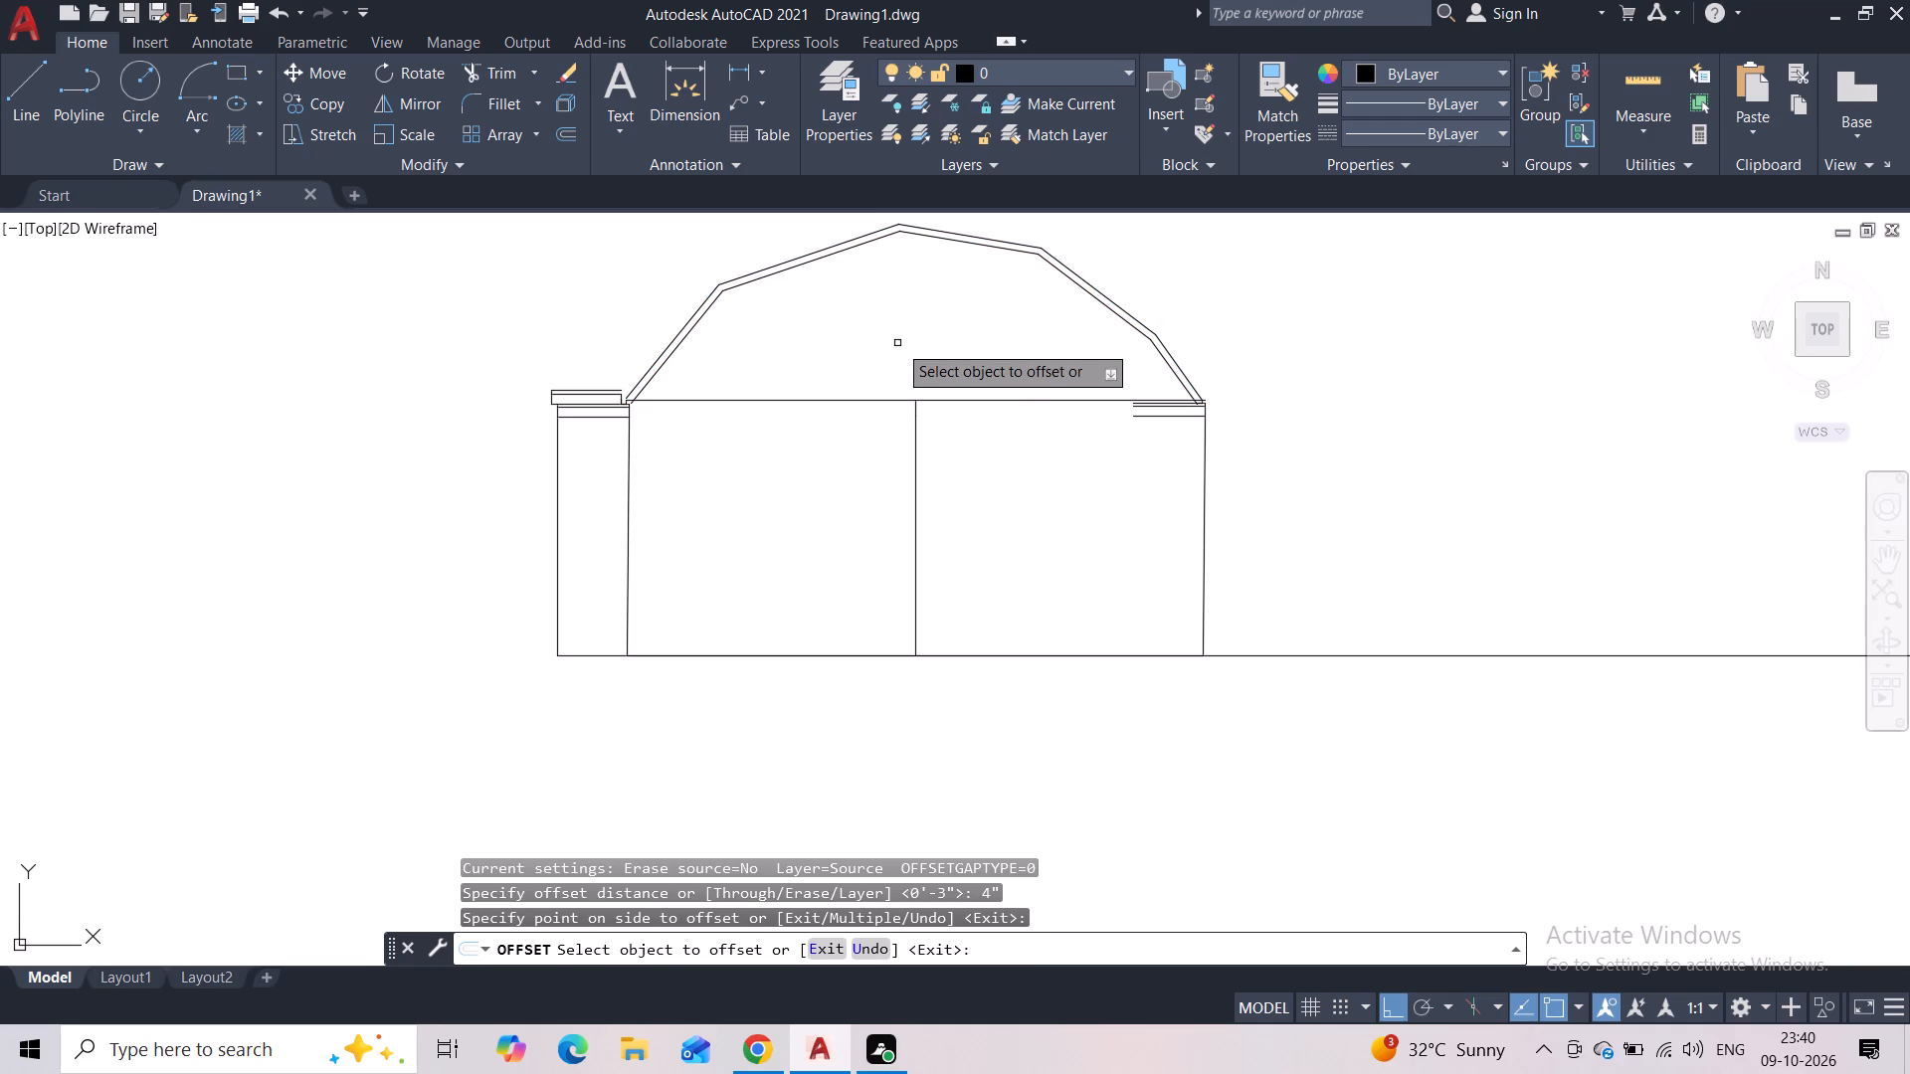
# Examine the double arch outline and how its ends meet the horizontal line and the upright caps.
pyautogui.scroll(-1, 1192, 341)
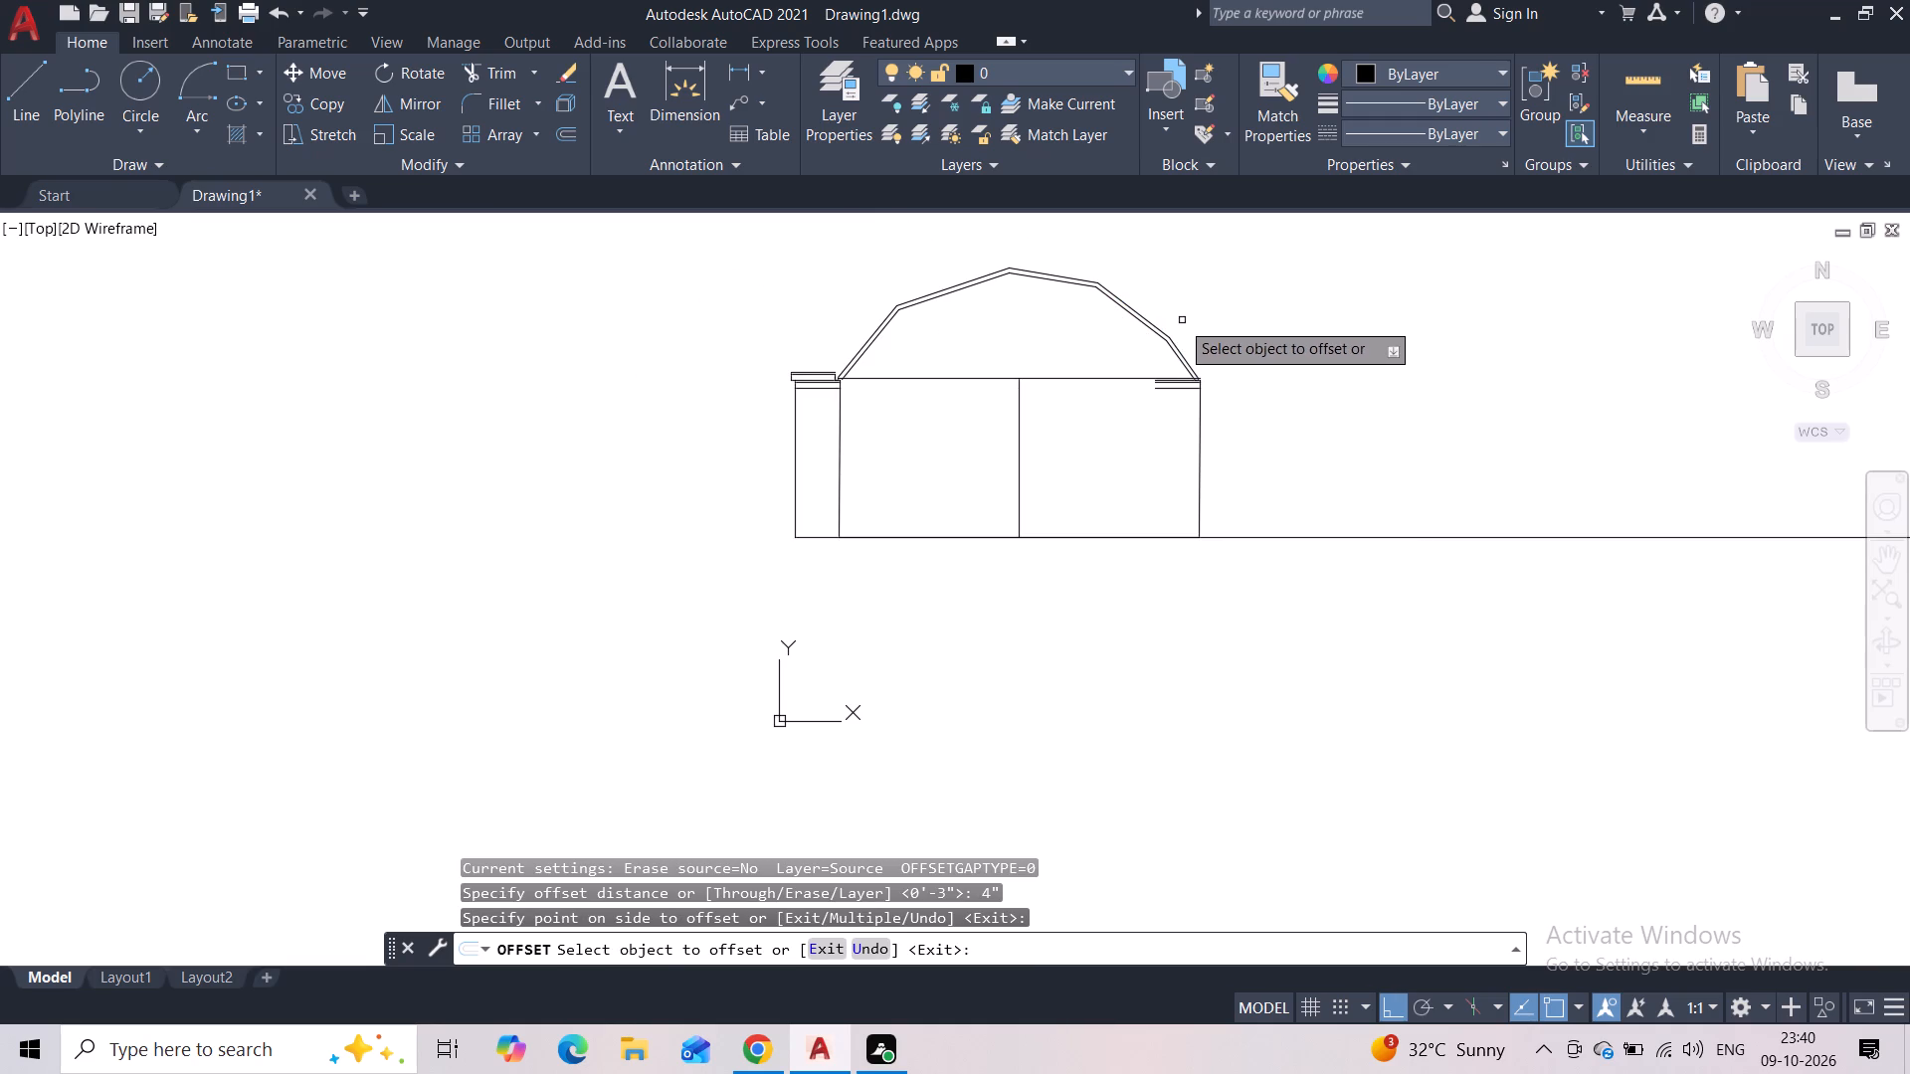
pyautogui.scroll(2, 887, 341)
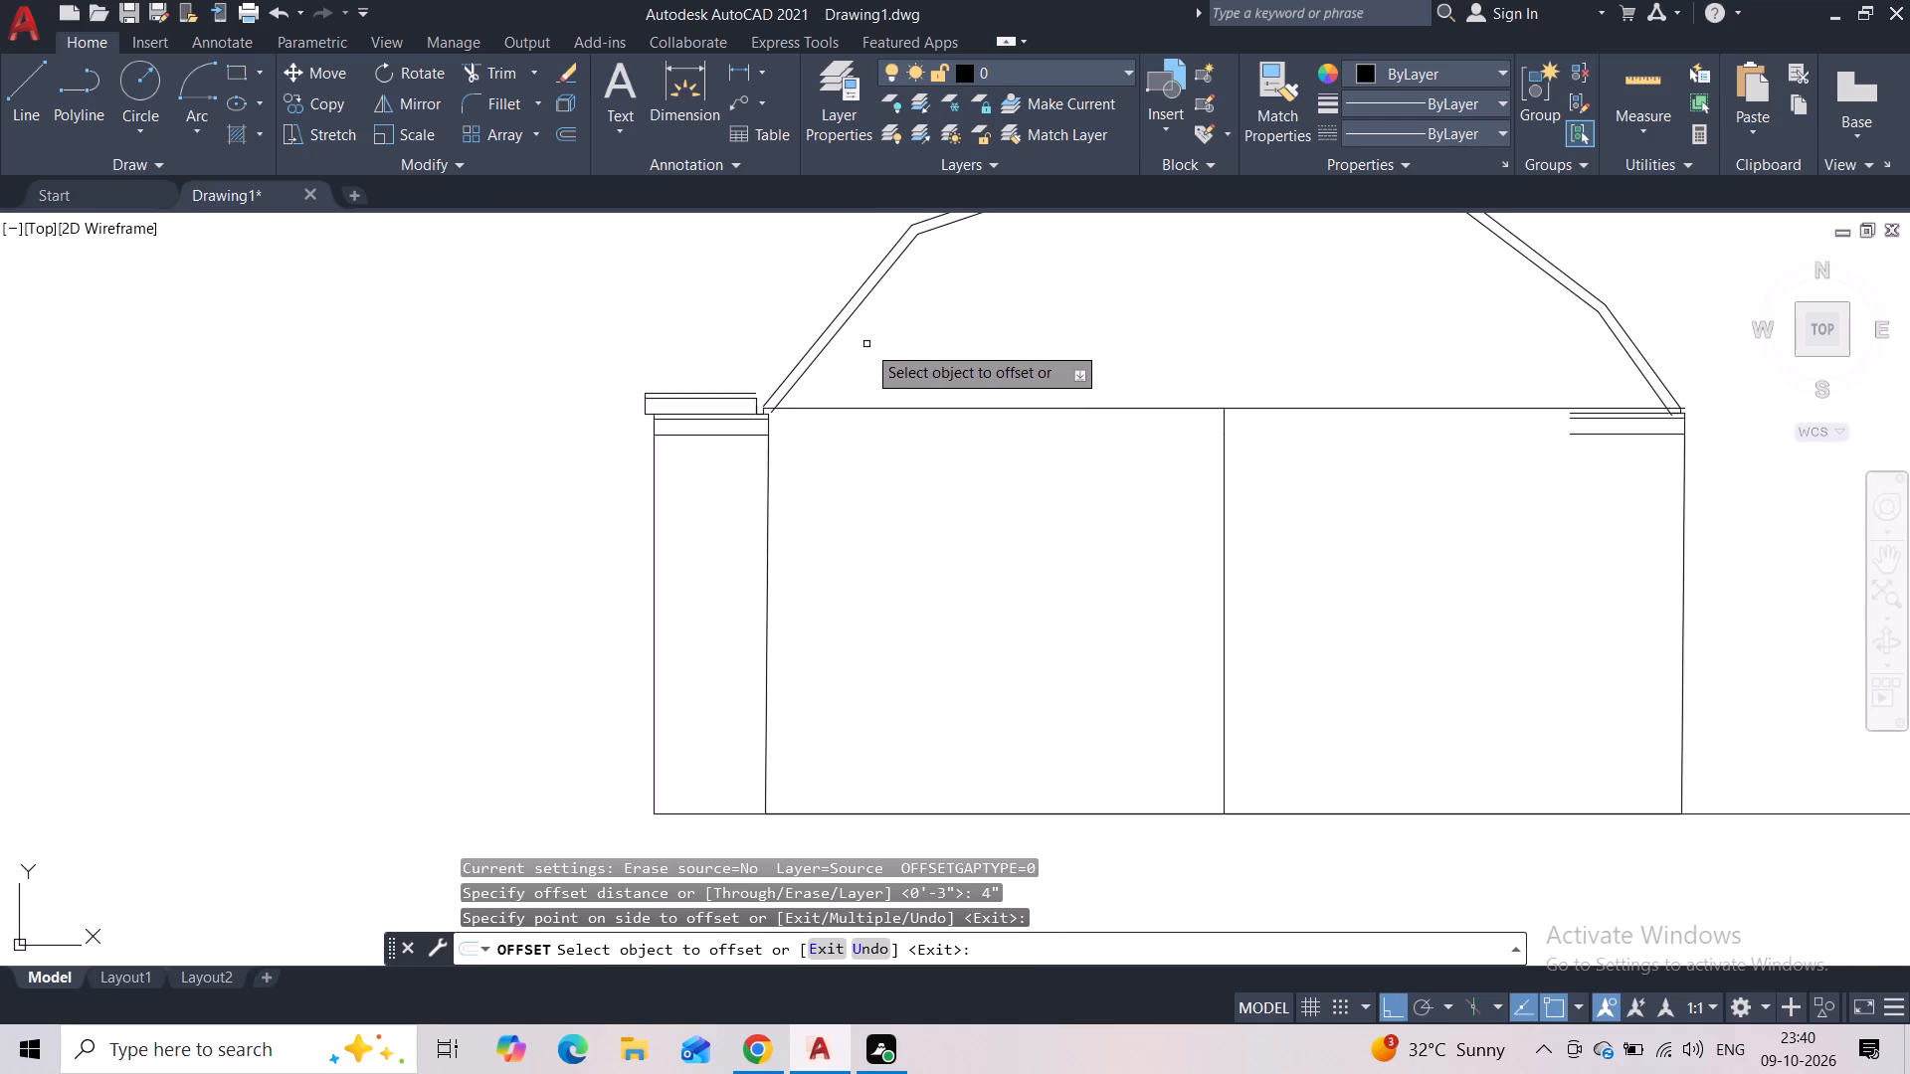
pyautogui.scroll(-2, 867, 345)
pyautogui.moveTo(941, 343); pyautogui.dragTo(754, 353, button='middle')
pyautogui.scroll(2, 852, 324)
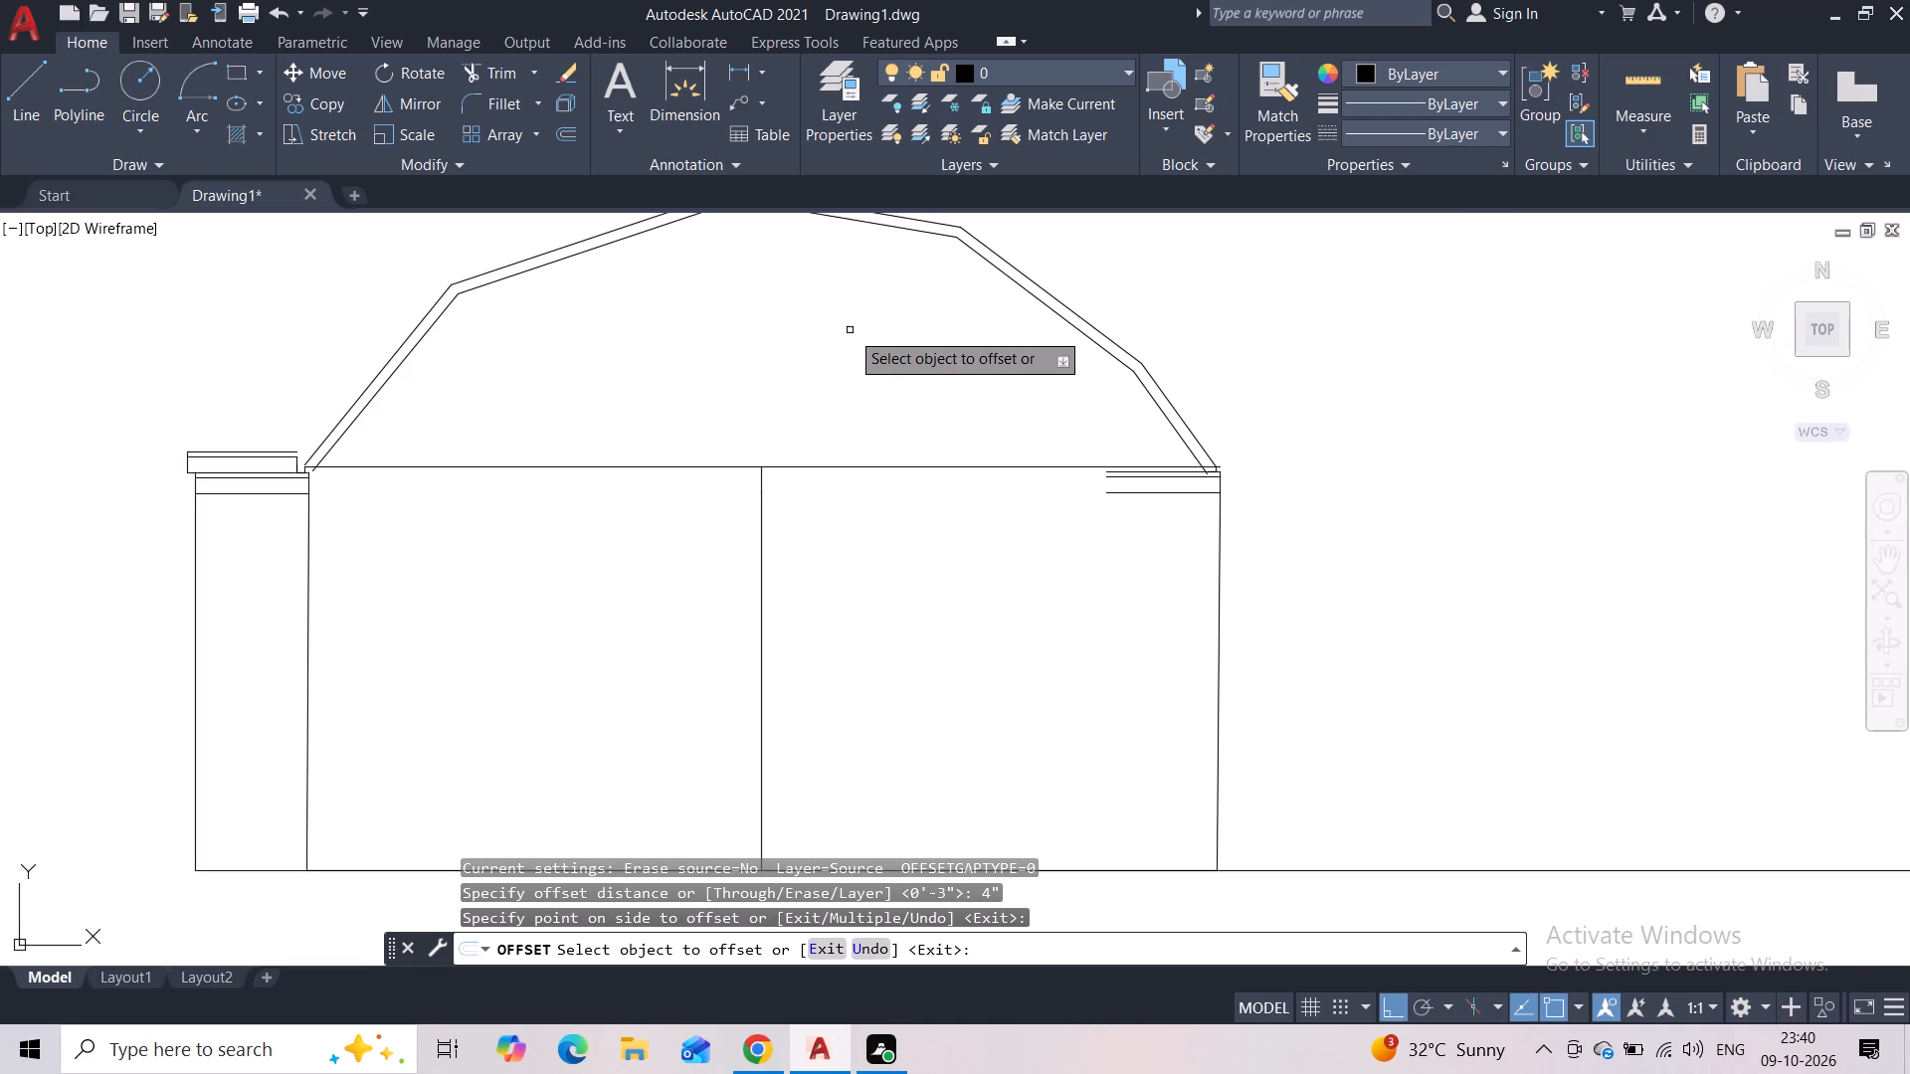
pyautogui.moveTo(856, 387); pyautogui.dragTo(644, 488, button='middle')
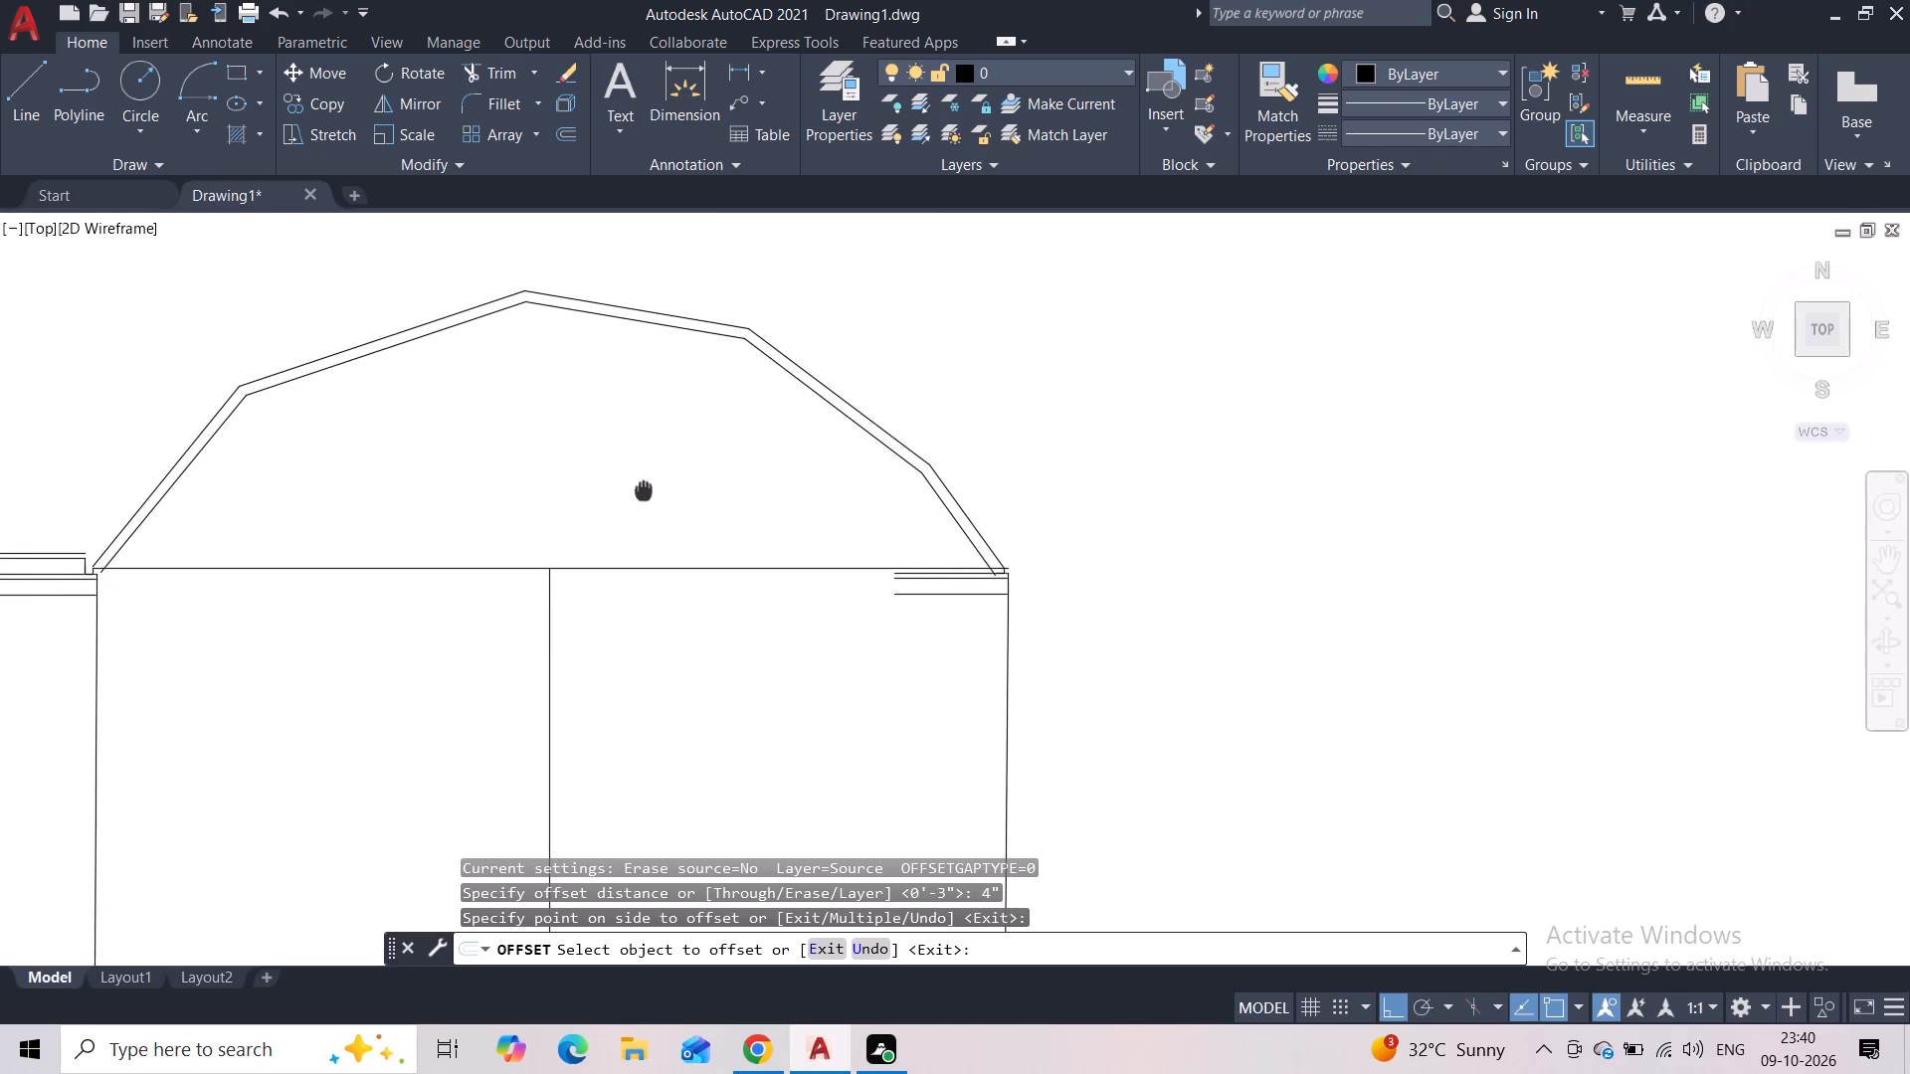
pyautogui.moveTo(644, 488); pyautogui.dragTo(645, 489, button='middle')
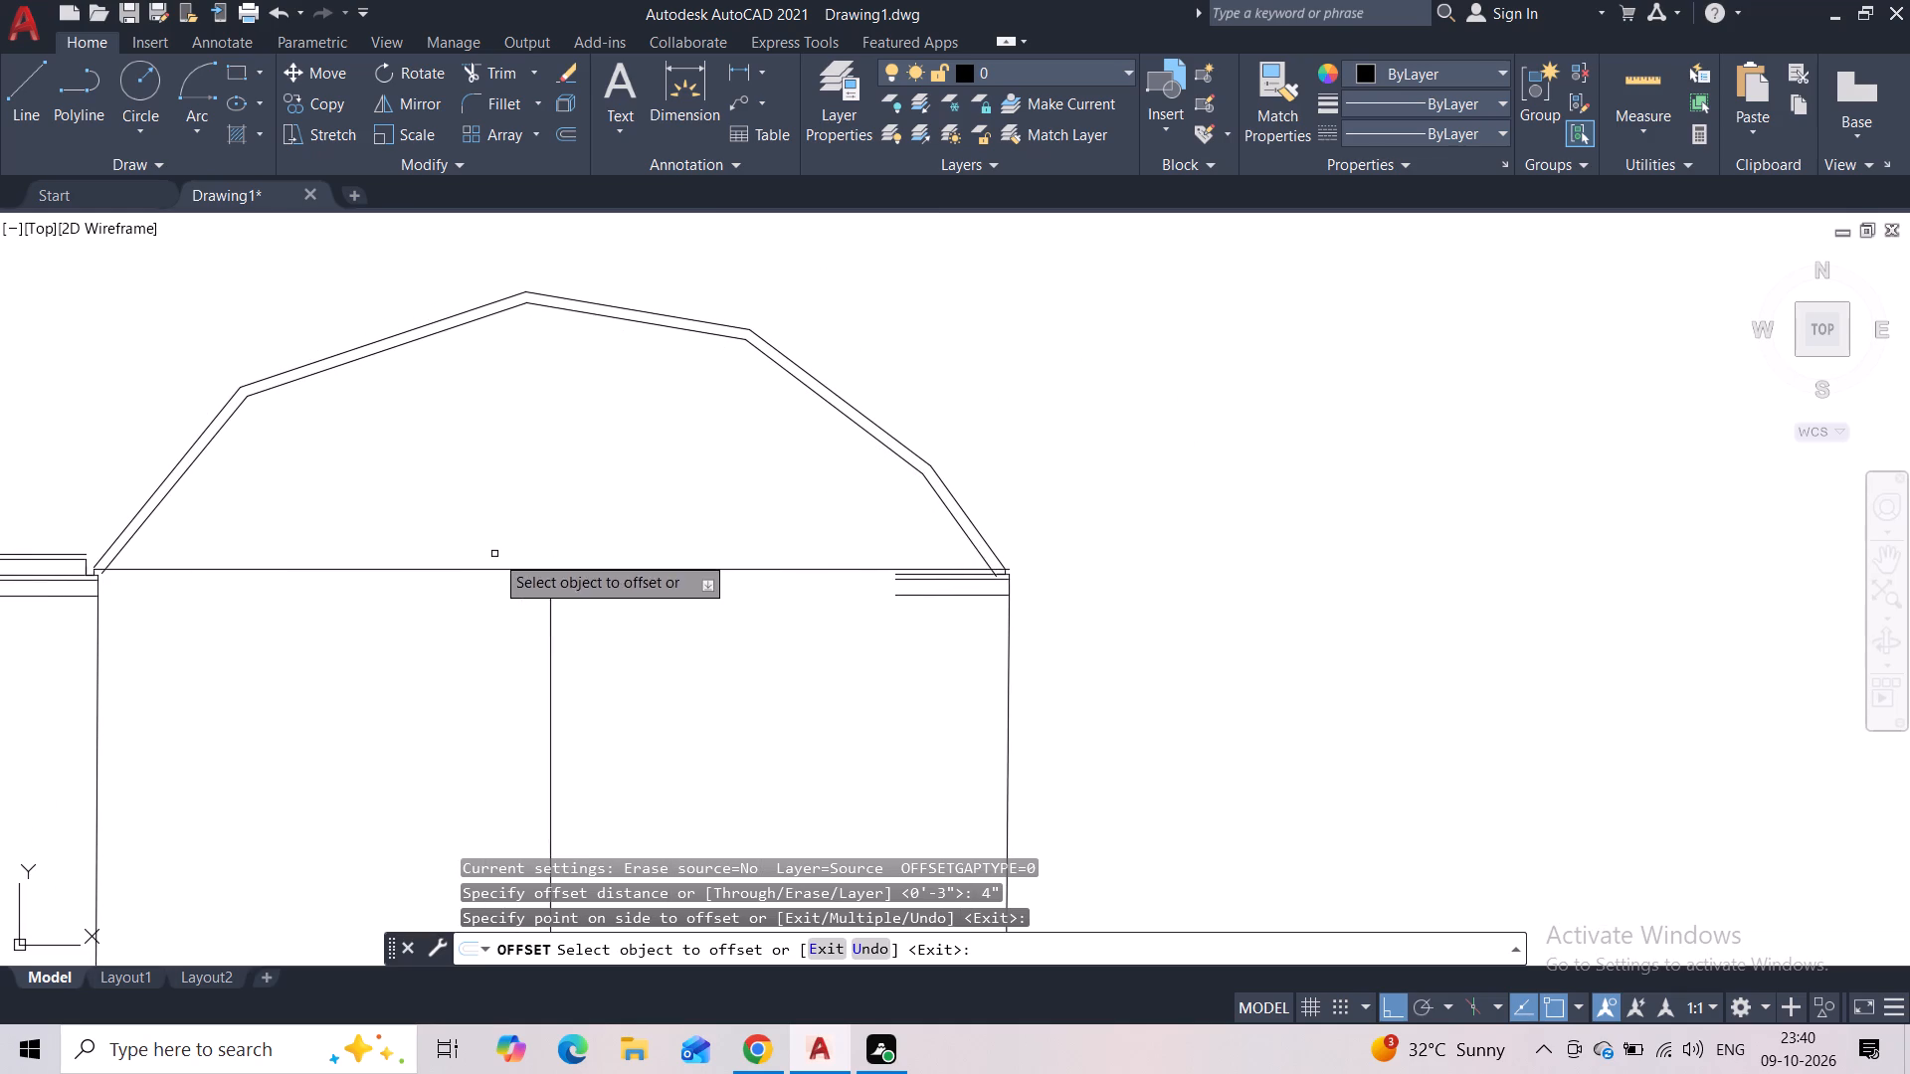
pyautogui.scroll(-3, 508, 494)
pyautogui.scroll(3, 402, 525)
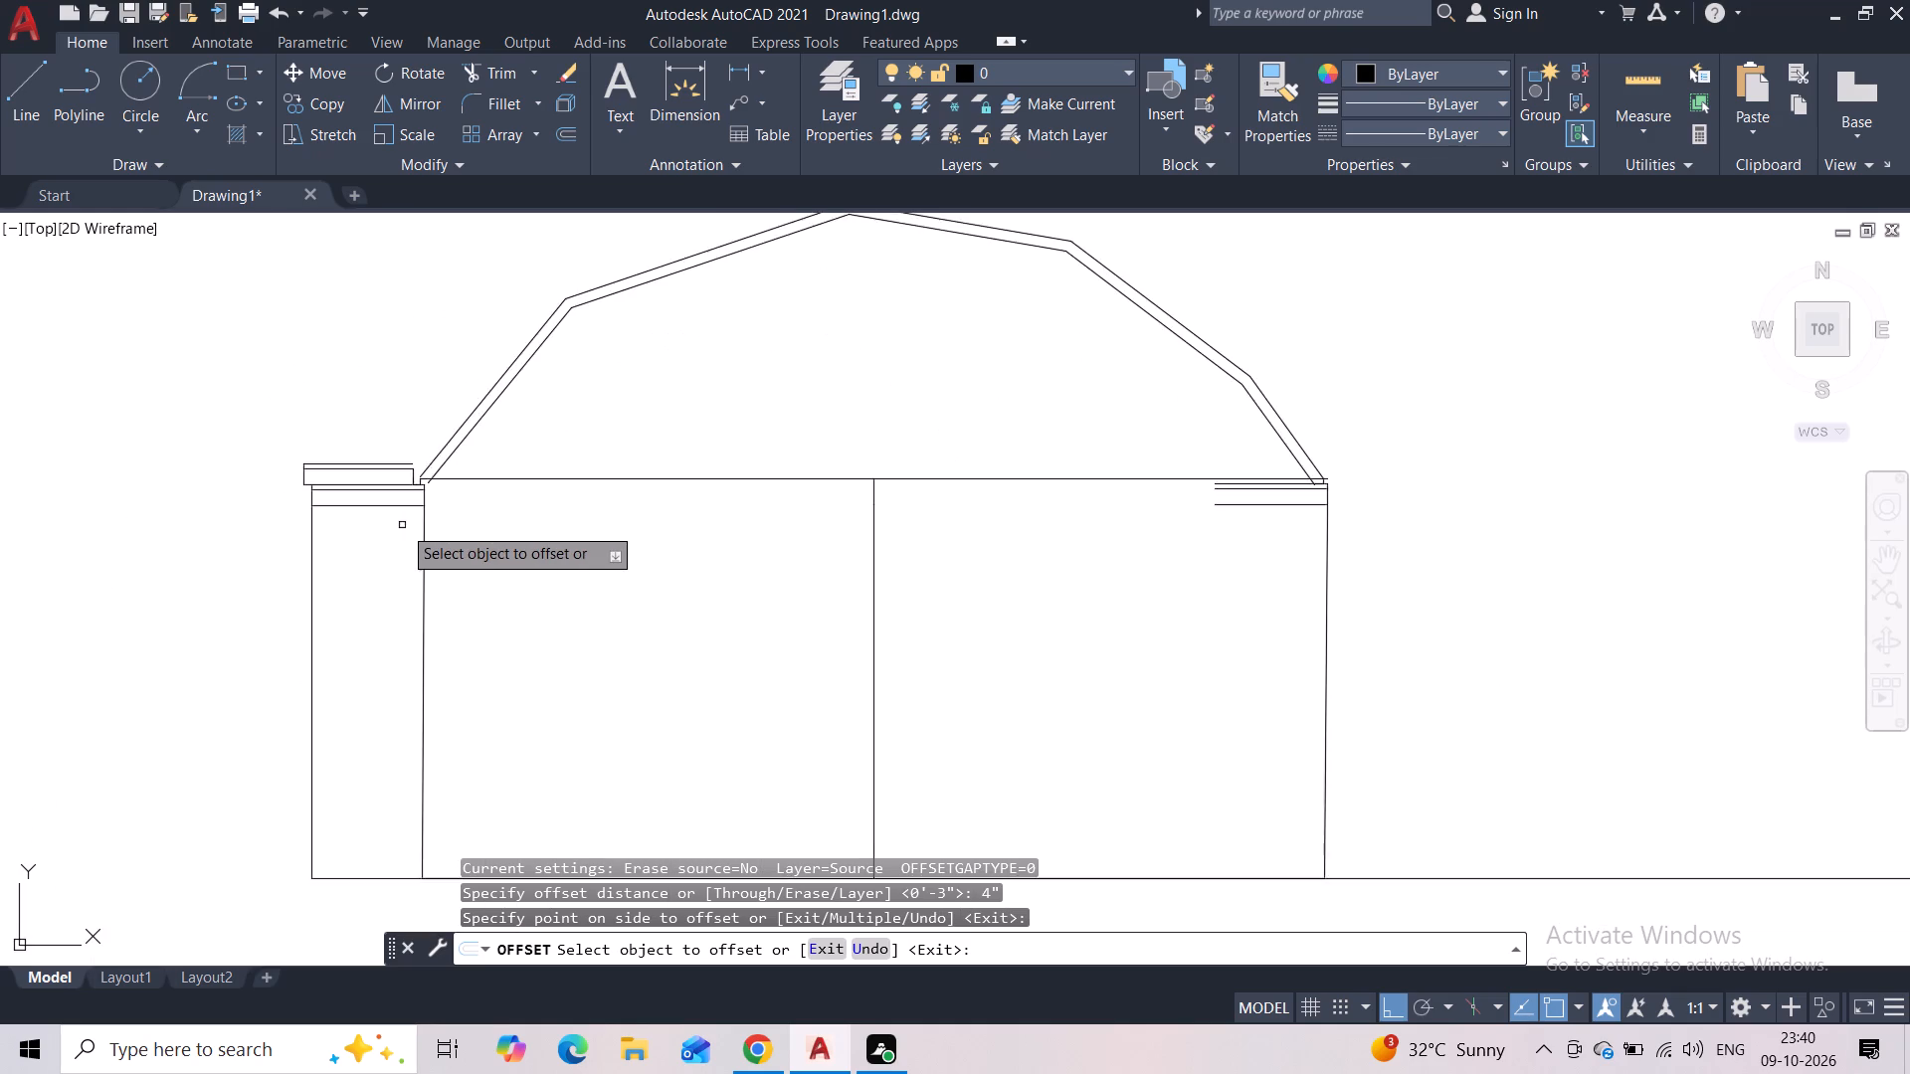
# Draw a short vertical line joining the springing line's left end to the lower left end of the outer arch outline.
pyautogui.scroll(3, 402, 522)
pyautogui.scroll(2, 519, 367)
pyautogui.moveTo(479, 396); pyautogui.dragTo(478, 396, button='middle')
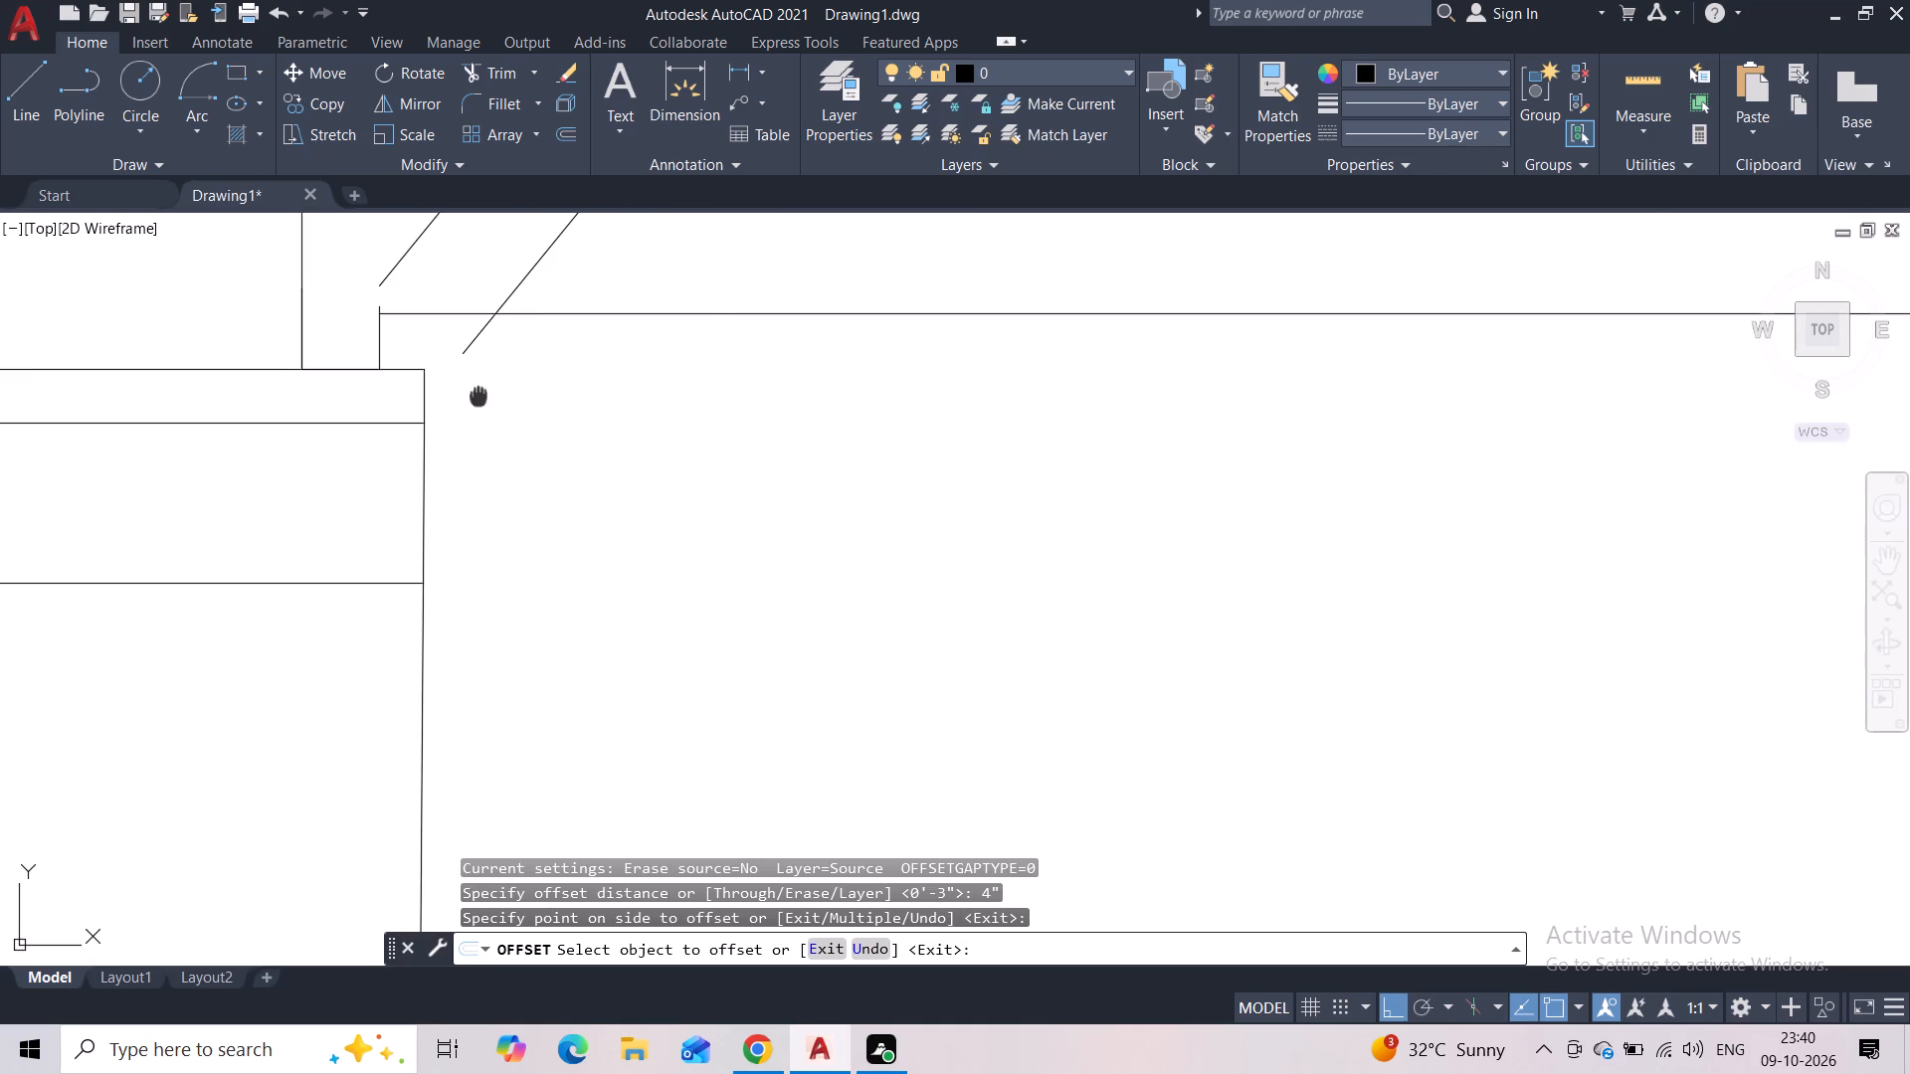
pyautogui.moveTo(478, 396); pyautogui.dragTo(417, 526, button='middle')
pyautogui.click(26, 134)
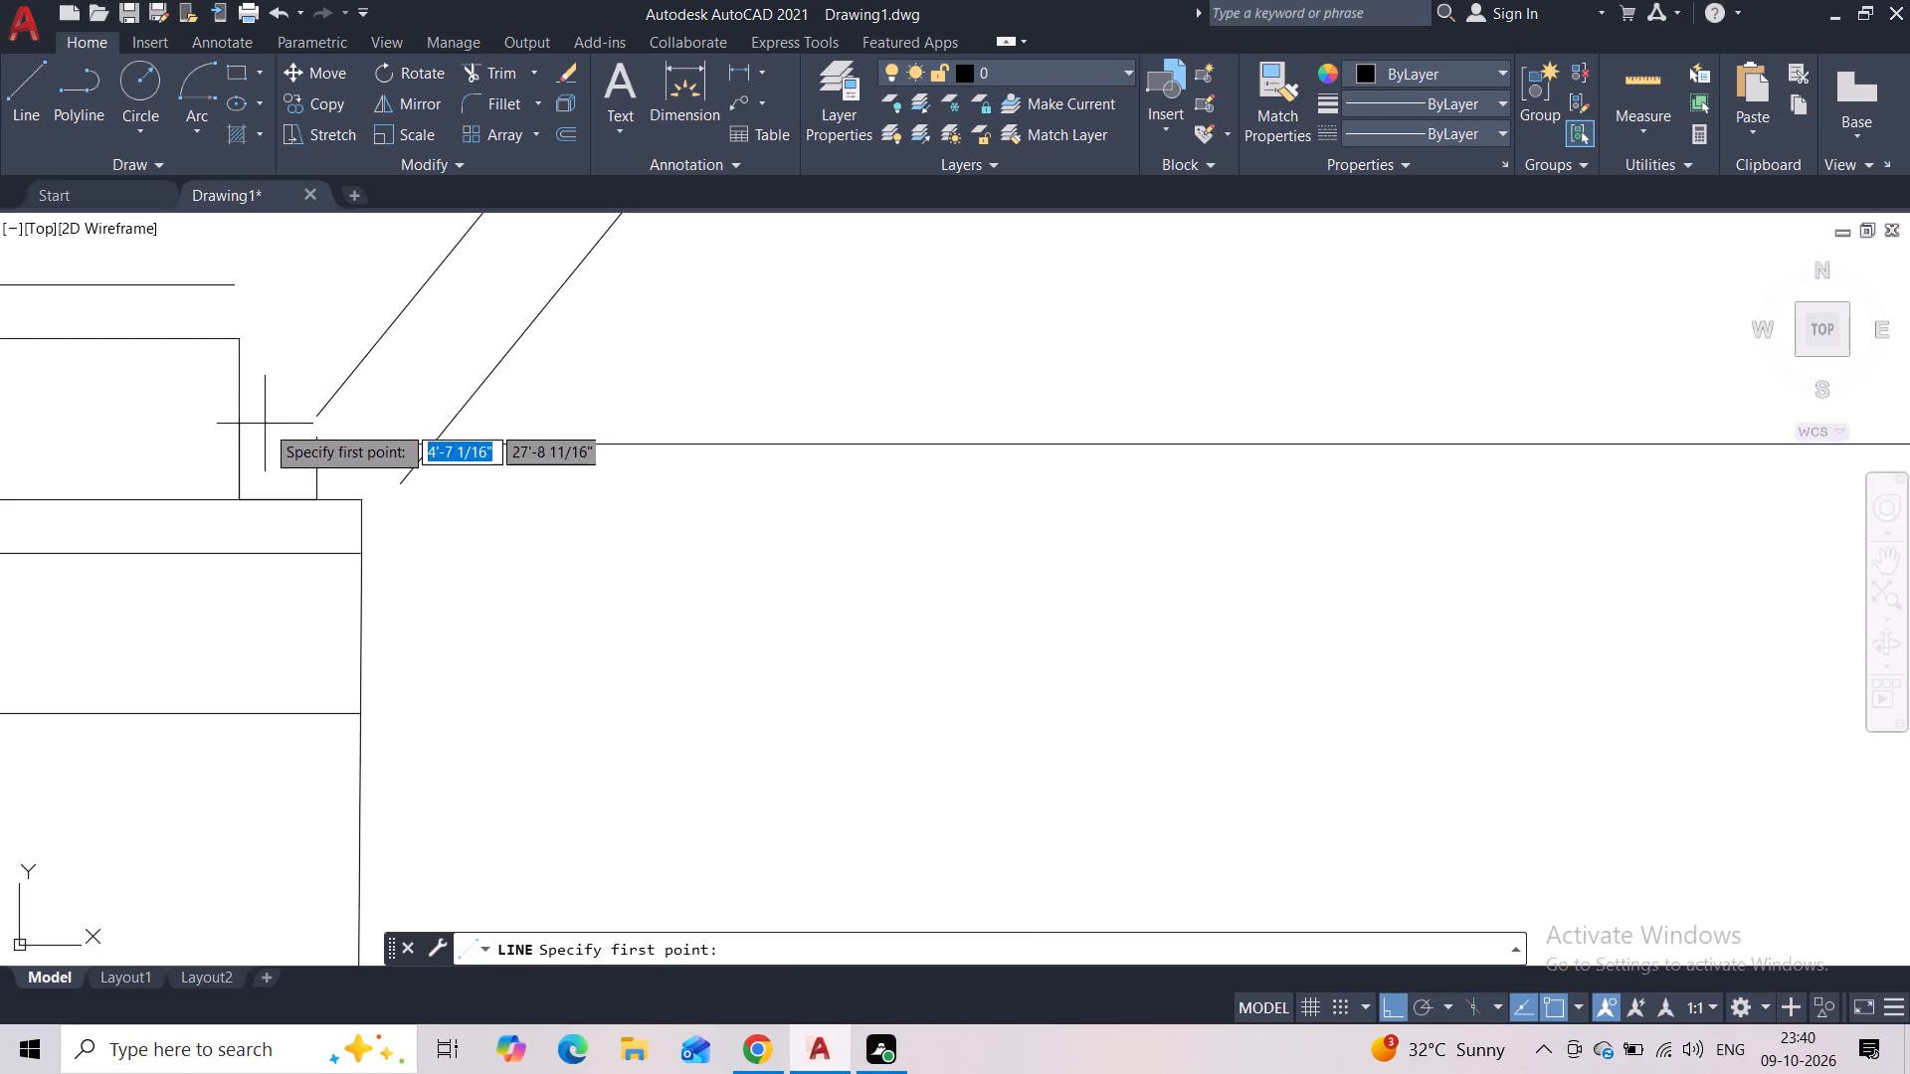
pyautogui.click(325, 435)
pyautogui.click(310, 406)
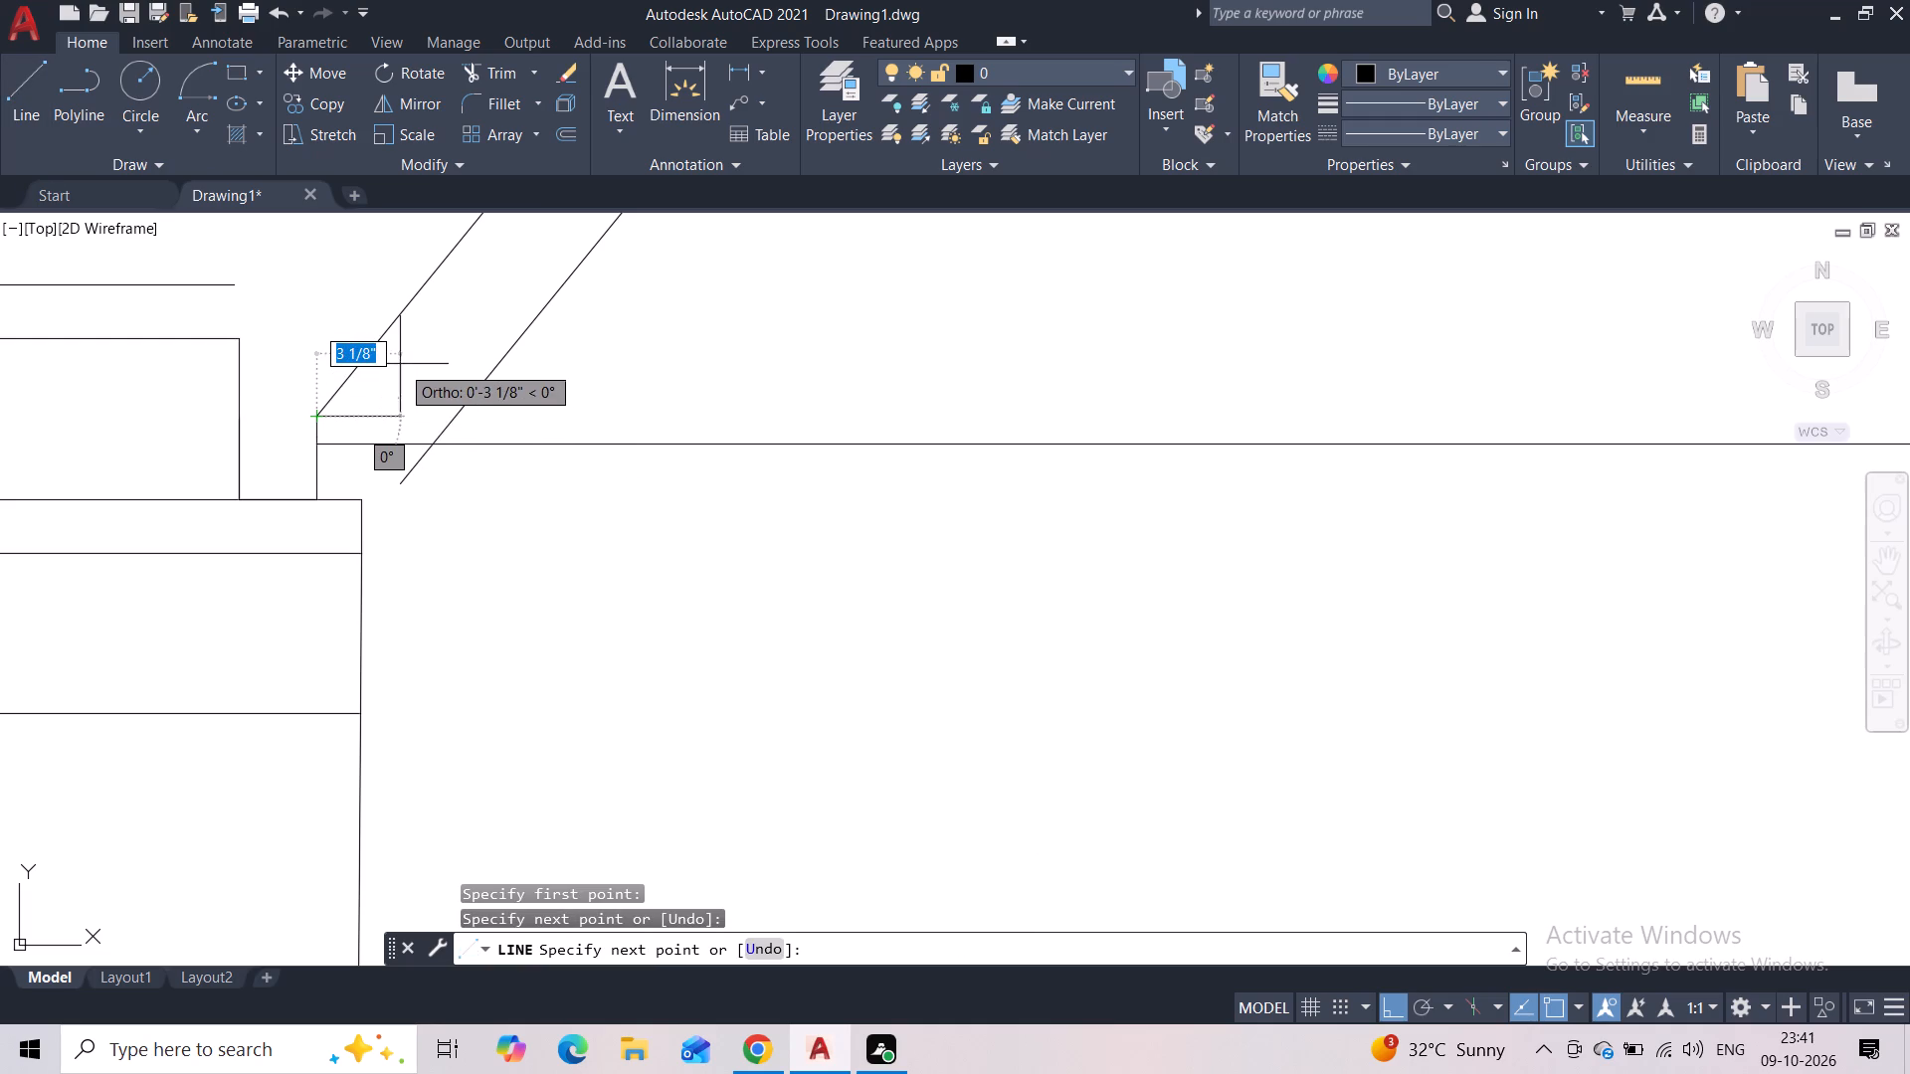
pyautogui.press('Escape')
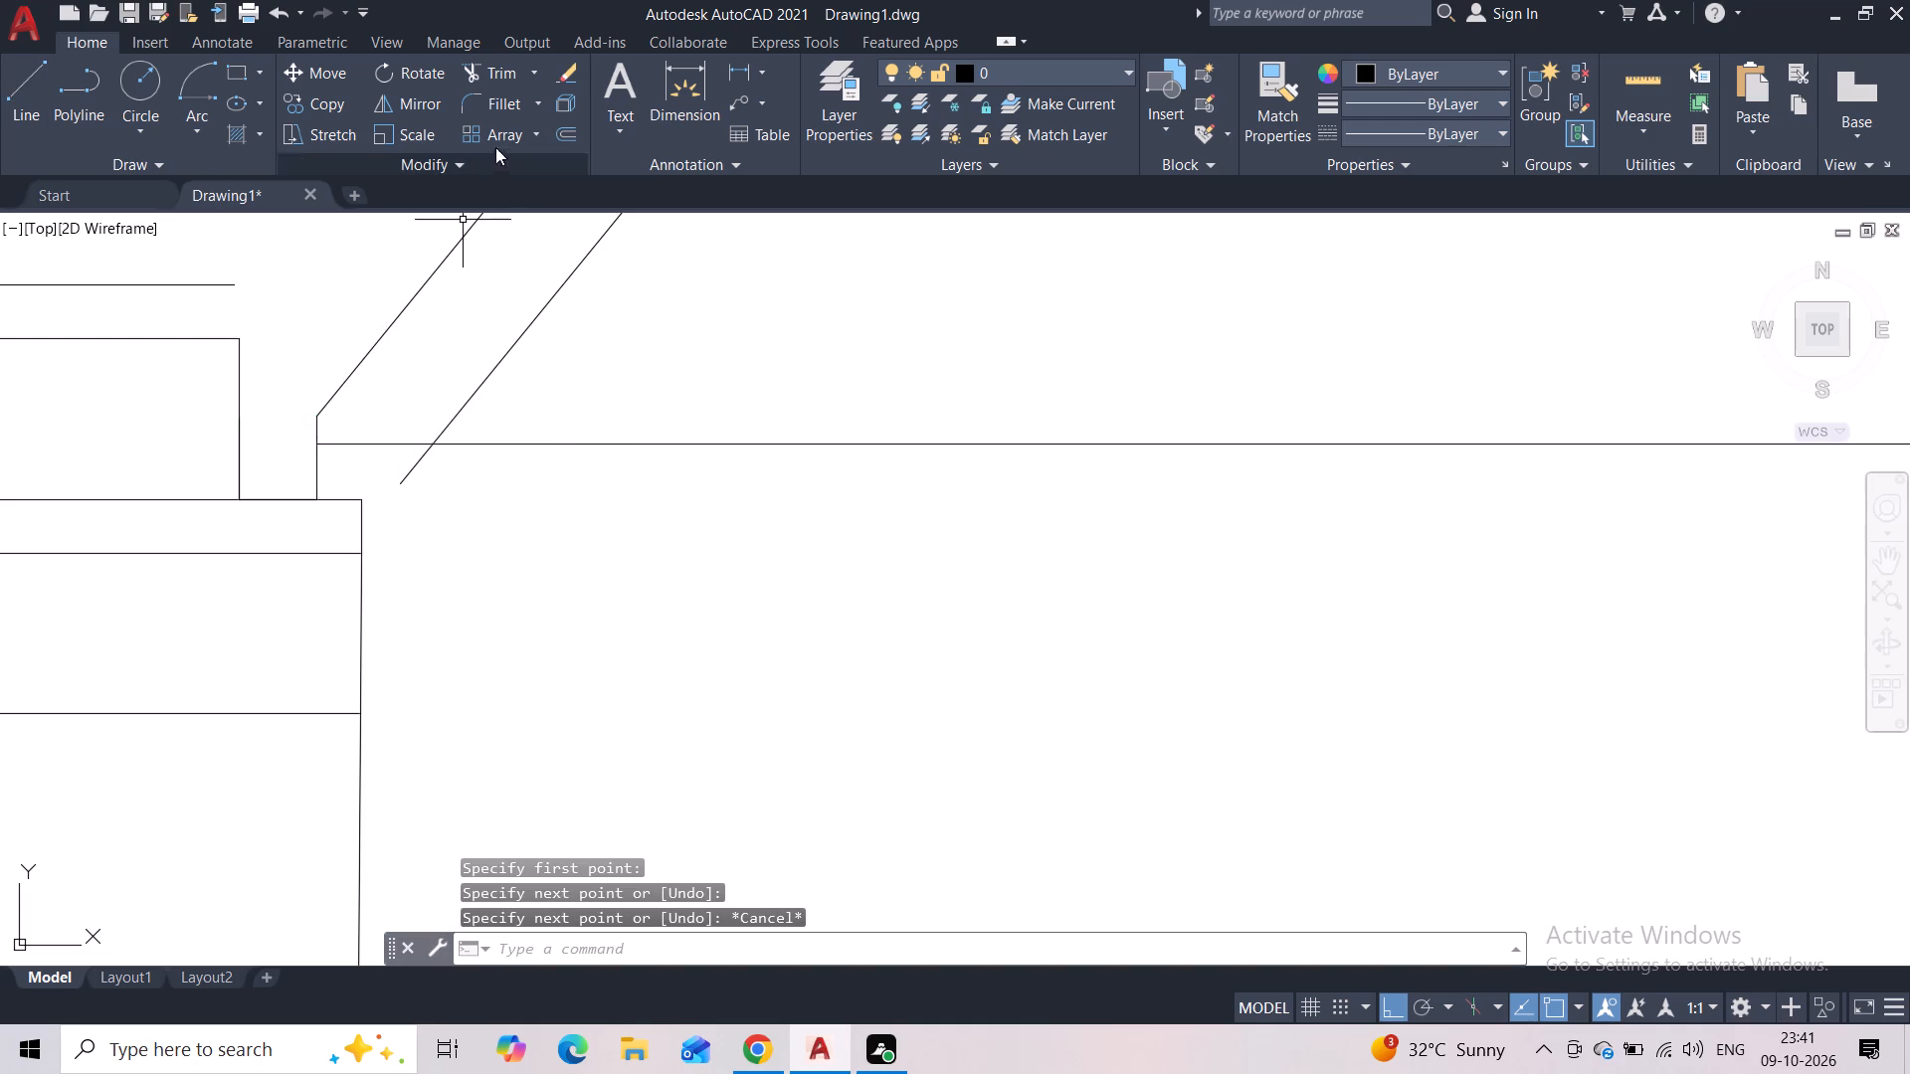
# Trim the left end of the inner arch outline where it projects below the springing line.
pyautogui.click(483, 76)
pyautogui.moveTo(379, 461); pyautogui.dragTo(507, 490)
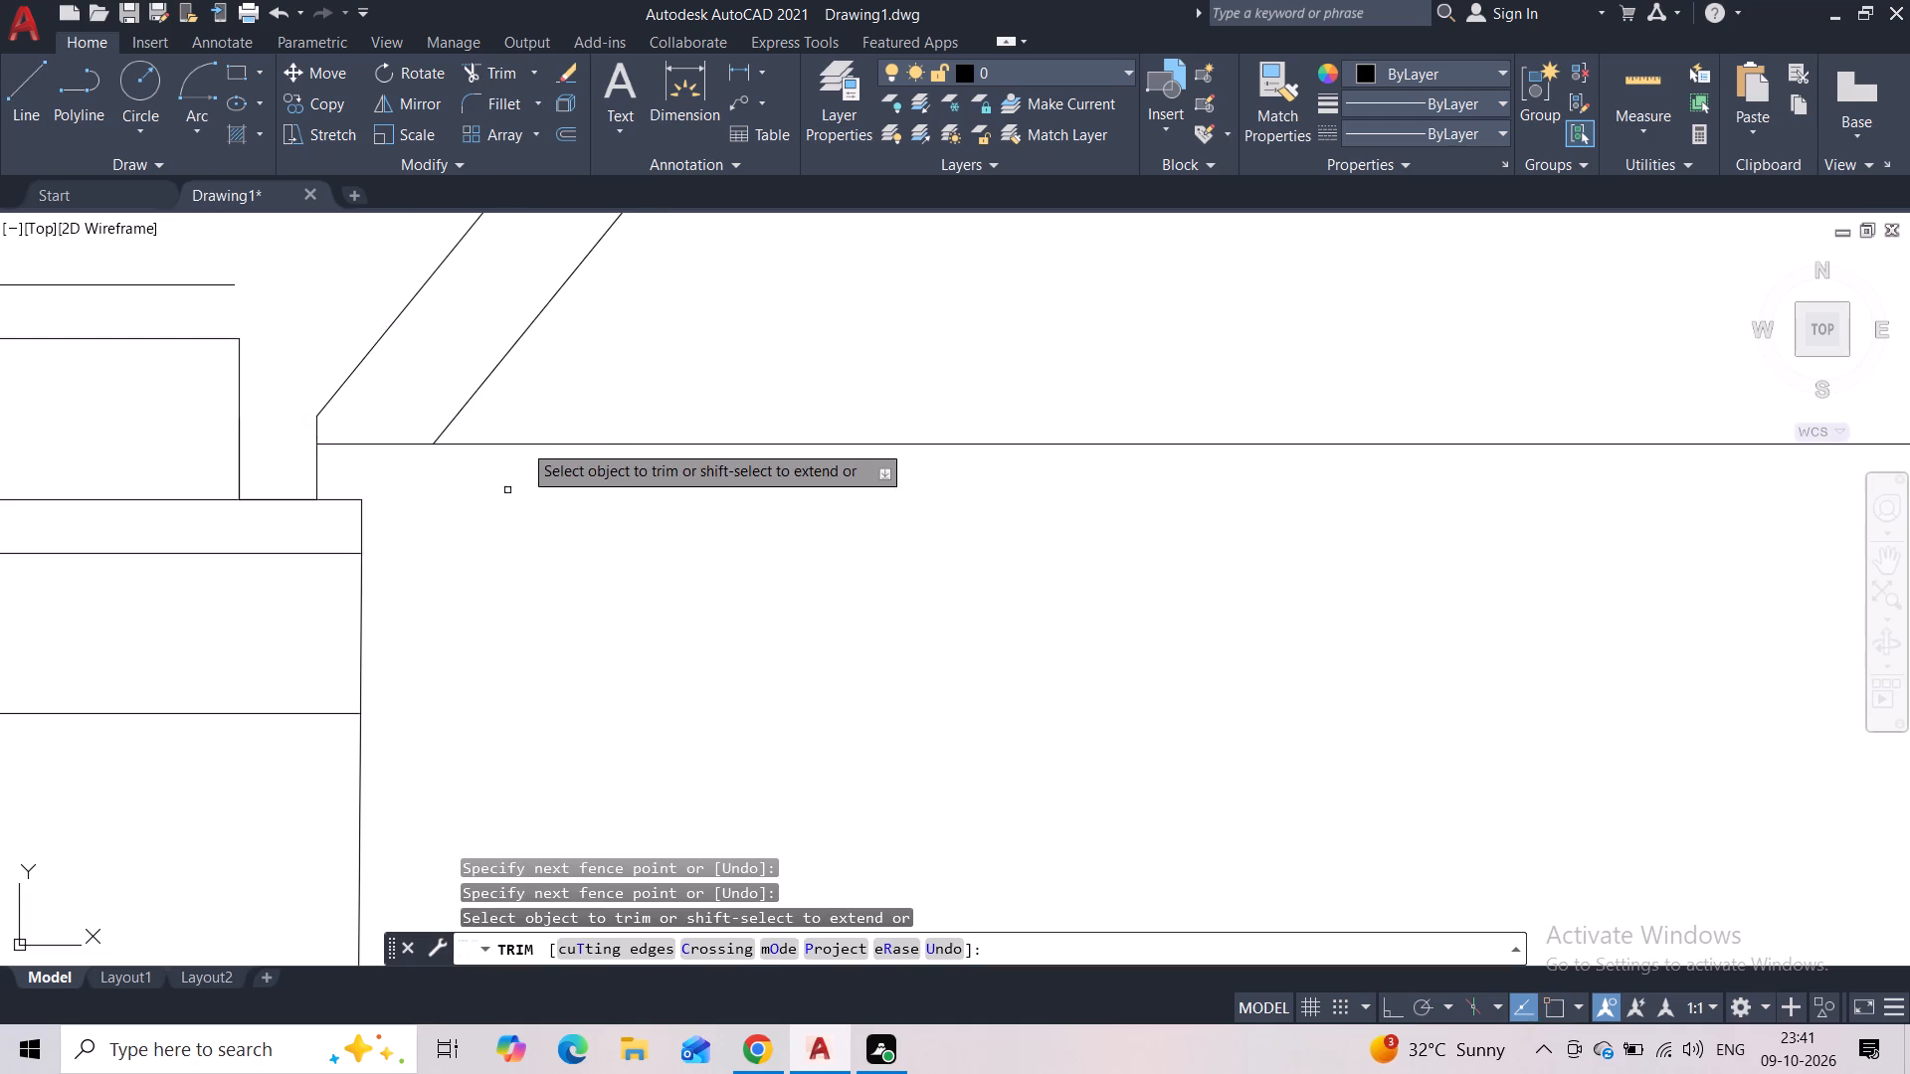
pyautogui.scroll(-3, 539, 414)
pyautogui.press('Escape')
# Trim the right end of the inner arch outline where it projects below the top line of the right upright's cap.
pyautogui.scroll(-4, 816, 394)
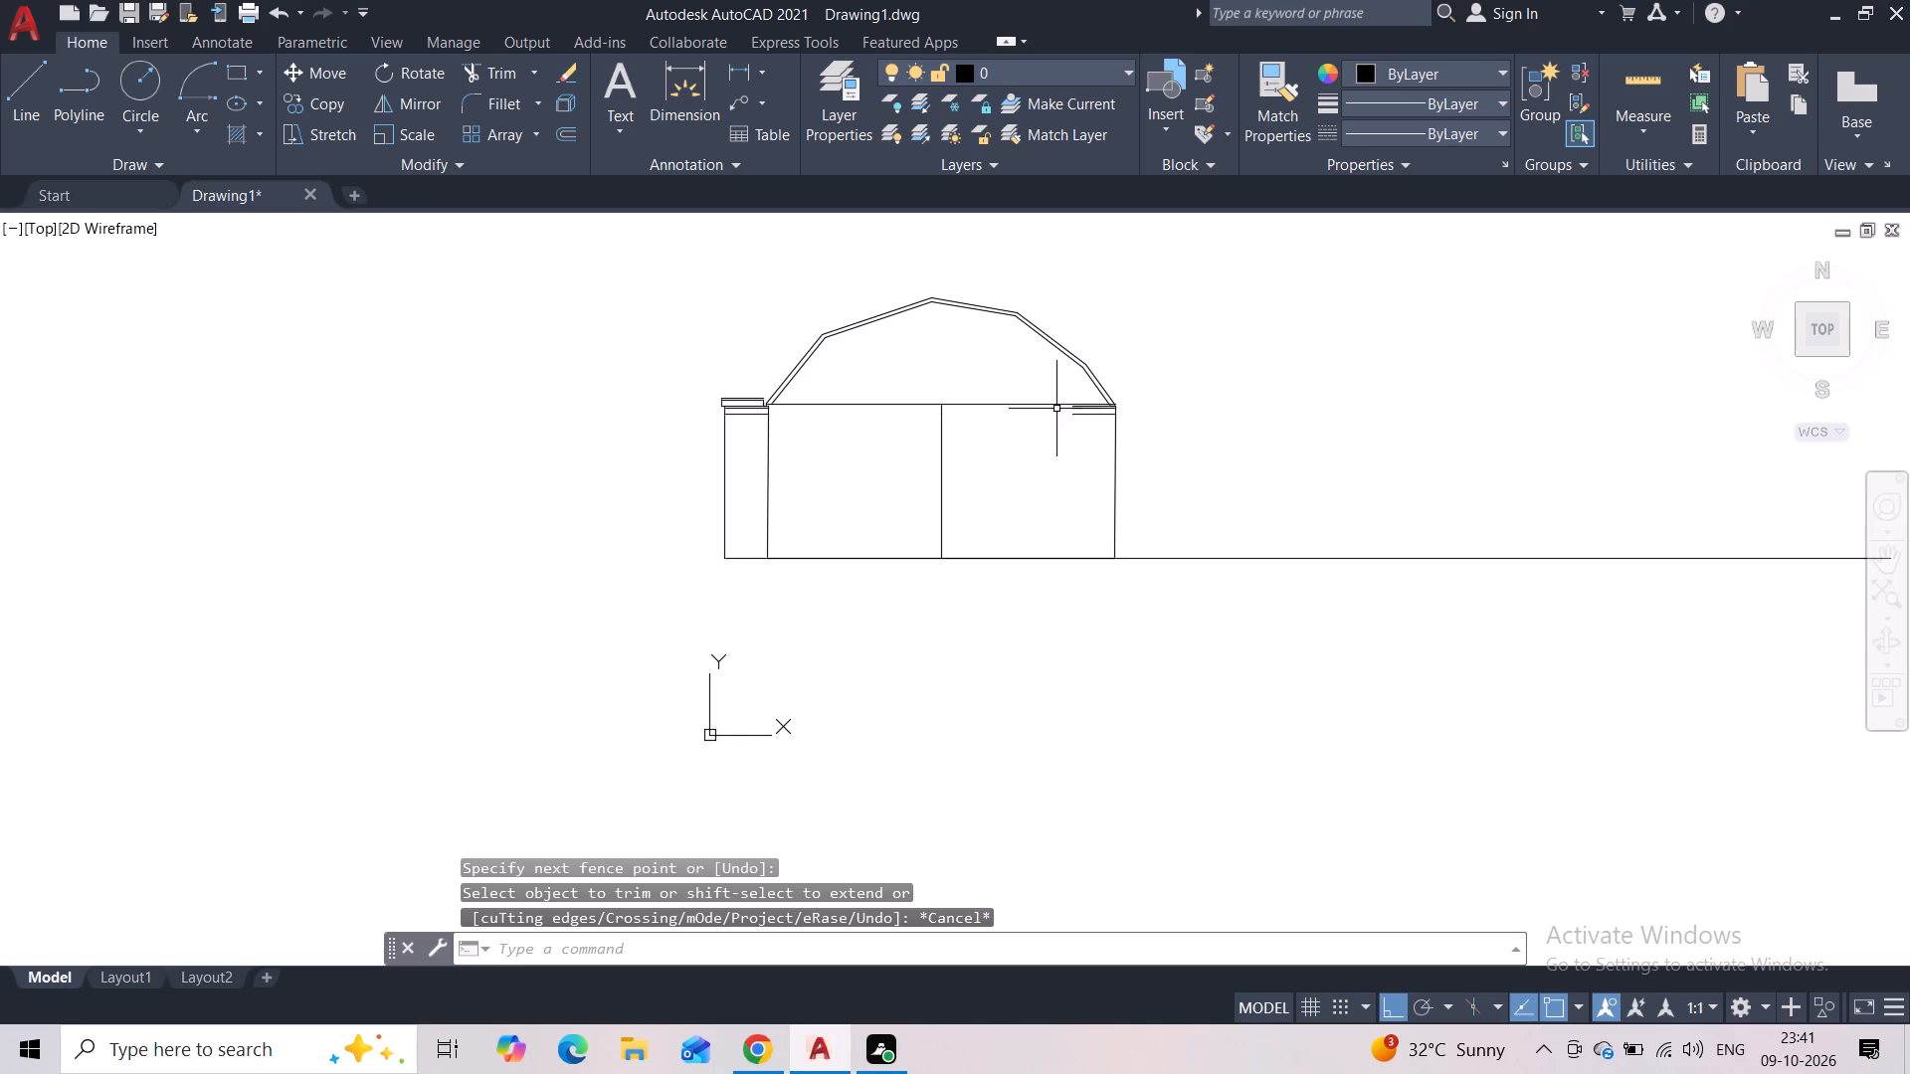
pyautogui.scroll(4, 1061, 409)
pyautogui.scroll(-1, 1102, 421)
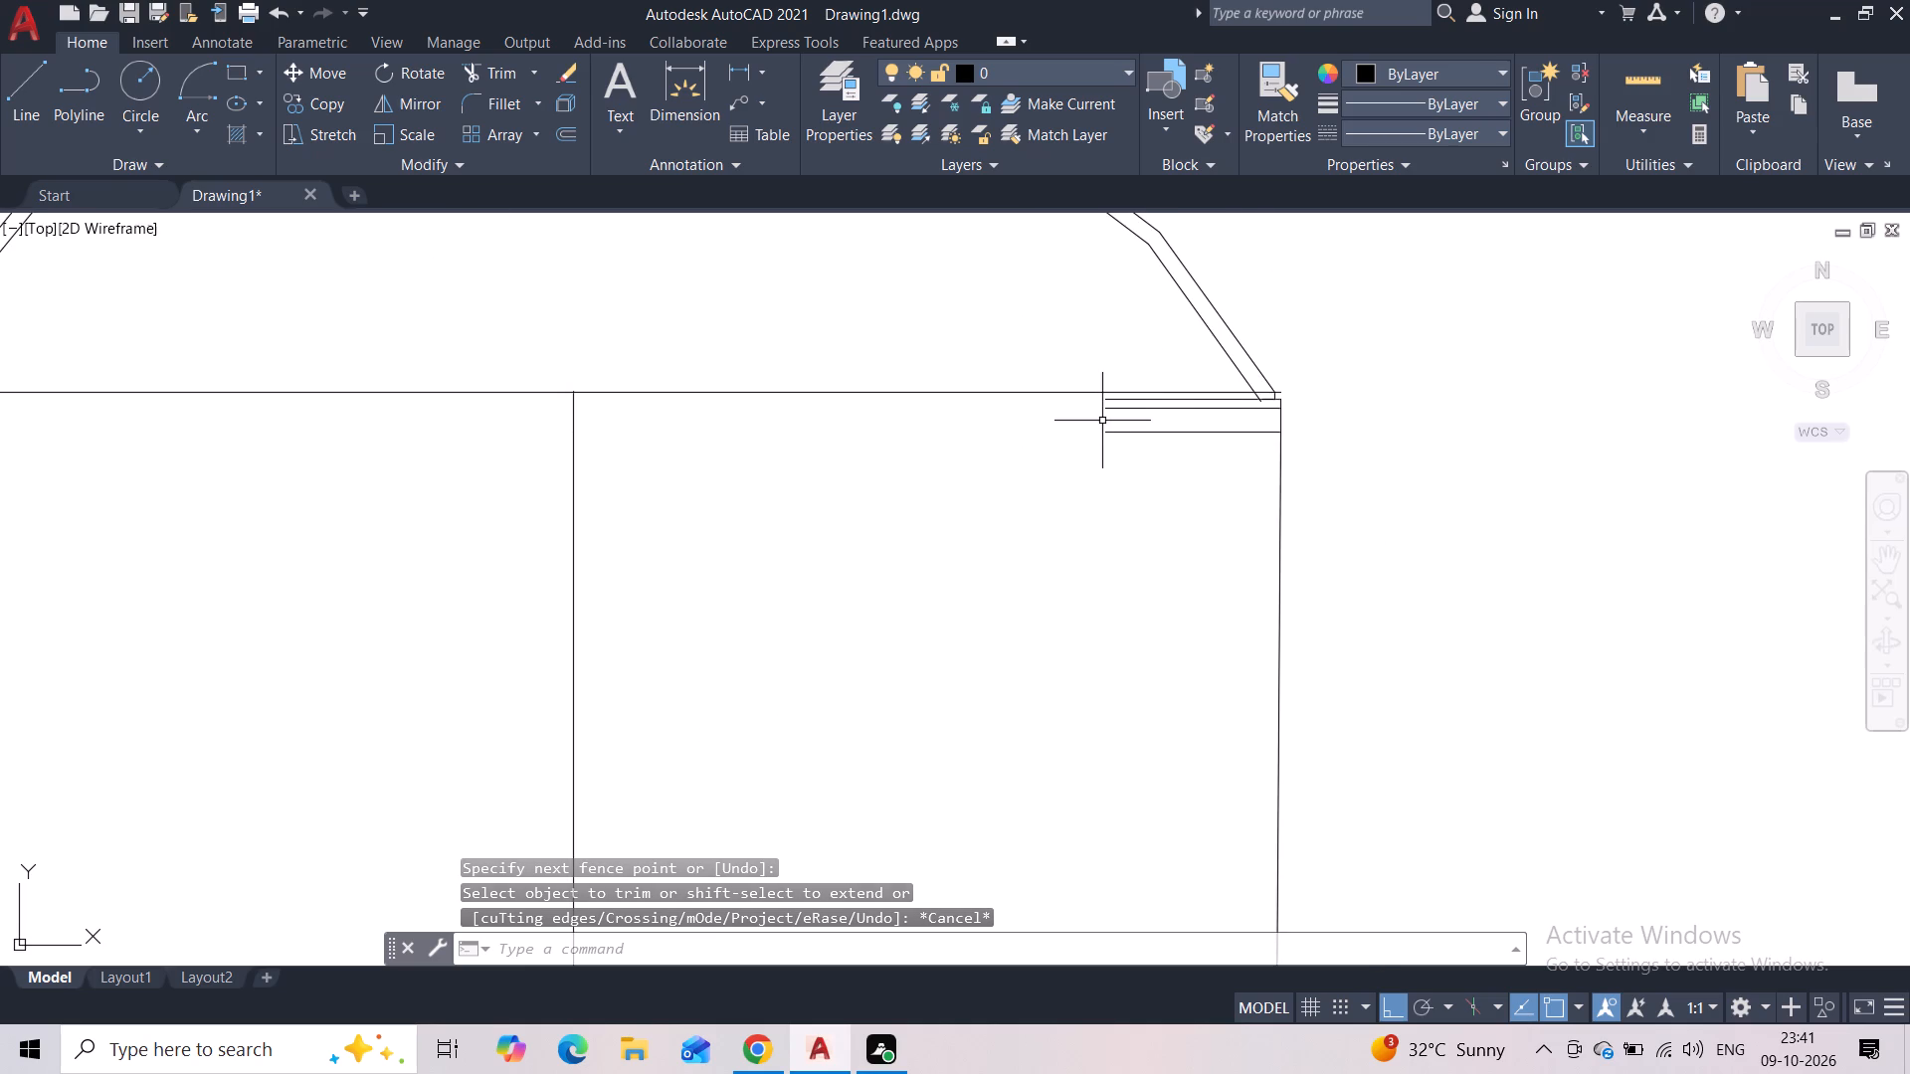
pyautogui.scroll(2, 1240, 399)
pyautogui.scroll(3, 1380, 397)
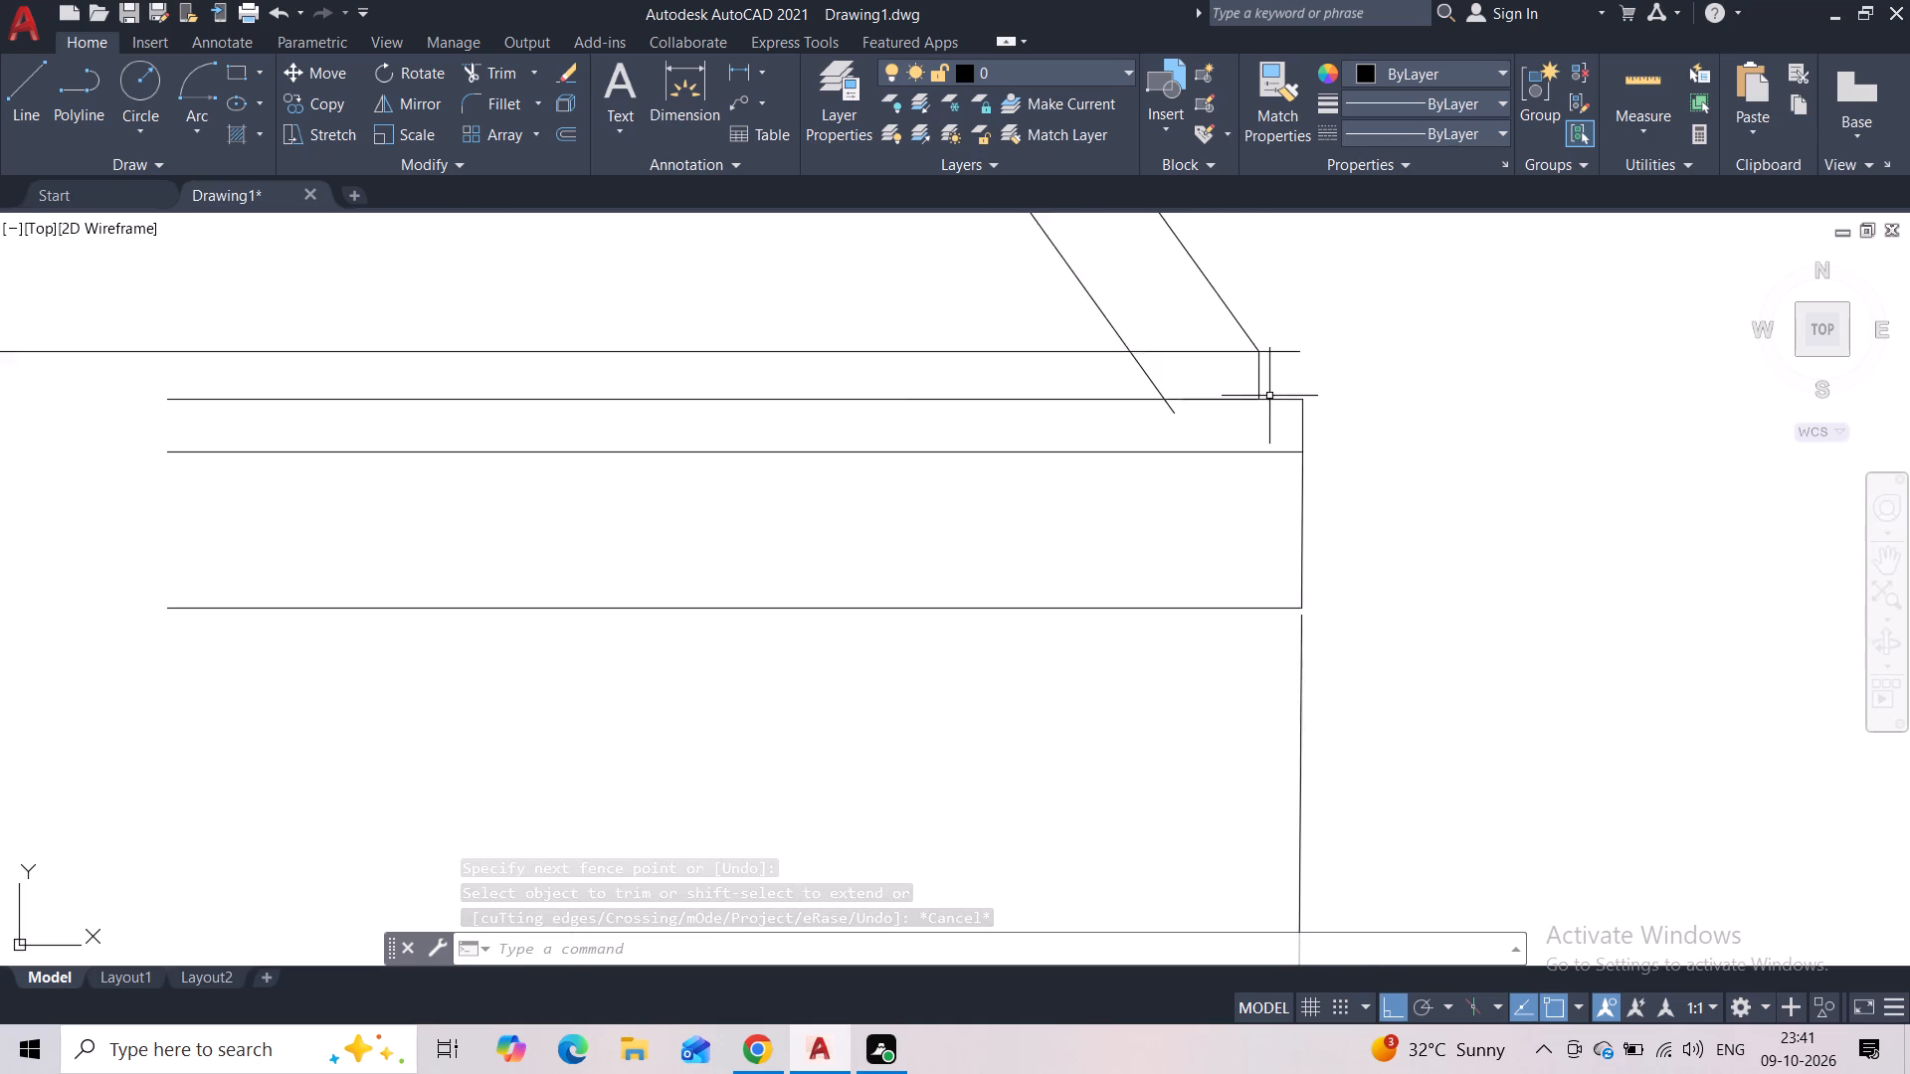
pyautogui.scroll(2, 1189, 422)
pyautogui.click(501, 70)
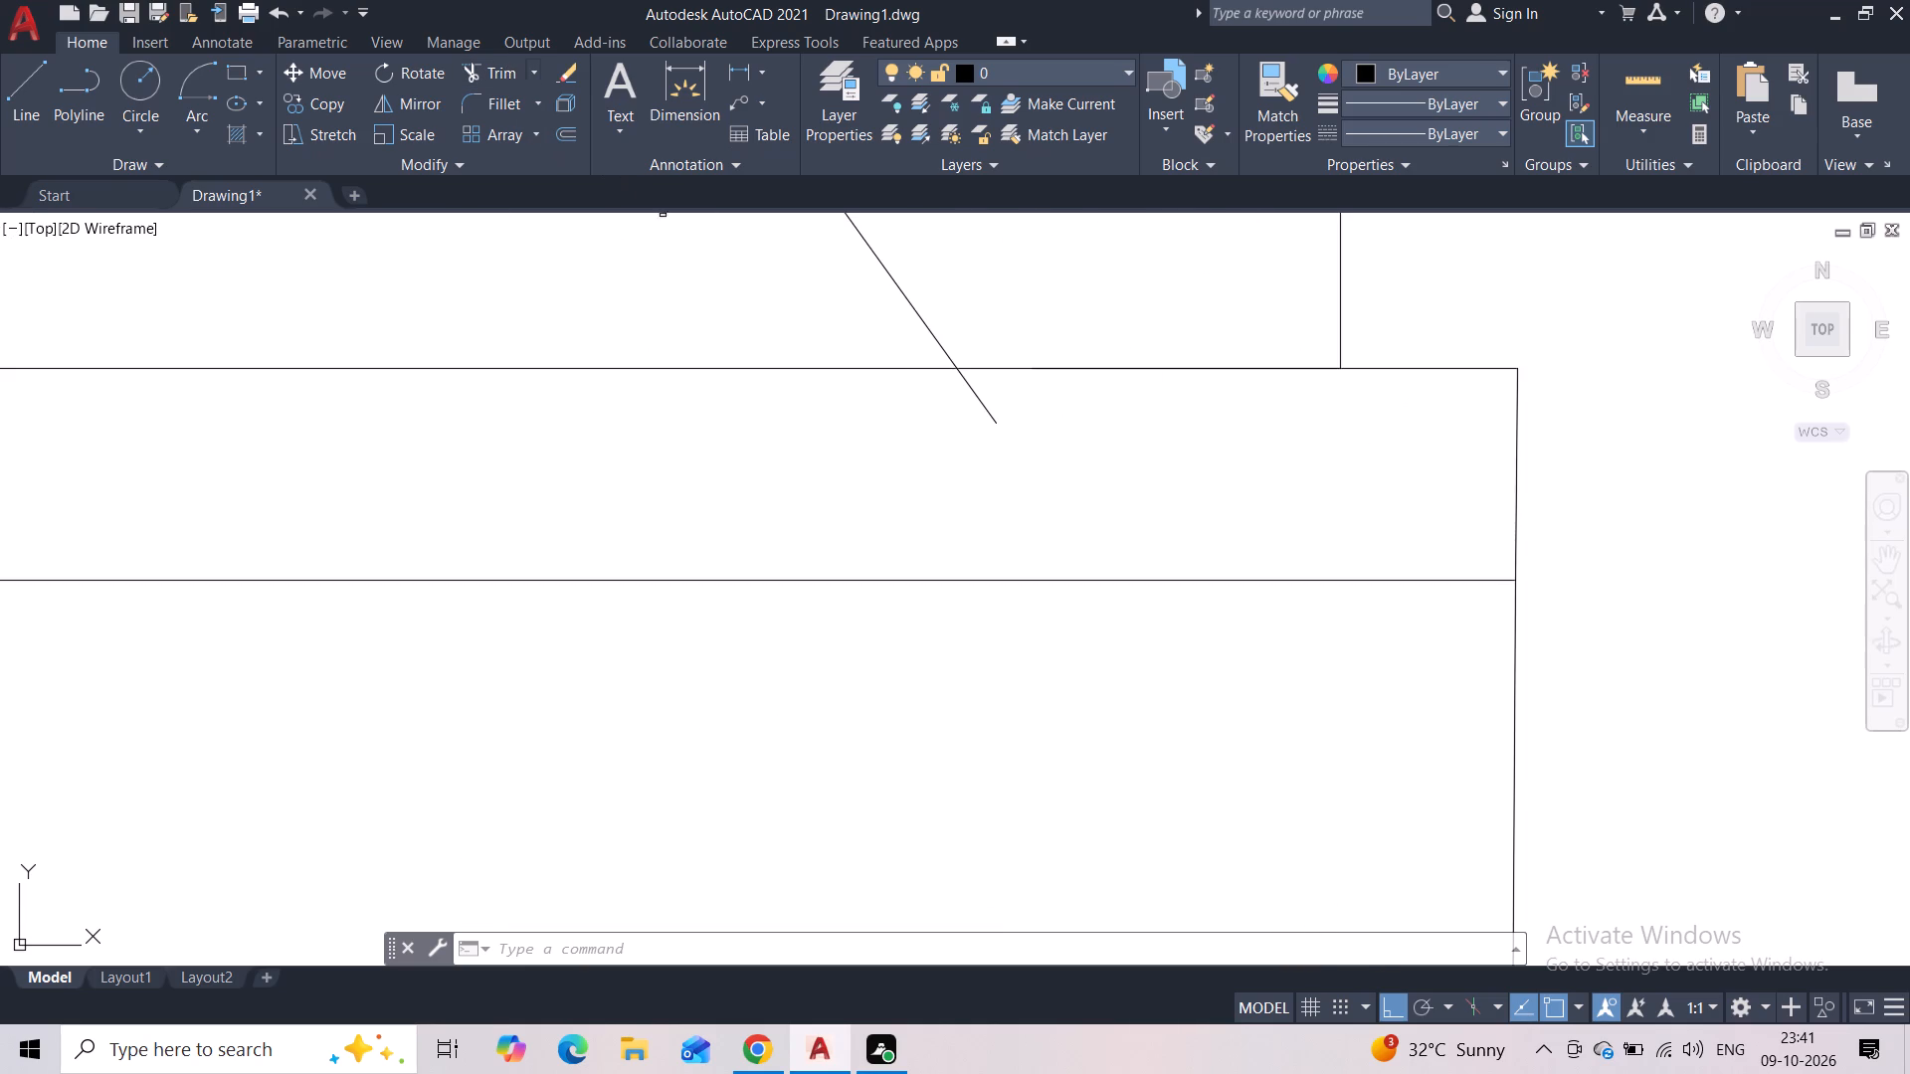
pyautogui.moveTo(1022, 402); pyautogui.dragTo(818, 402)
pyautogui.scroll(-4, 828, 447)
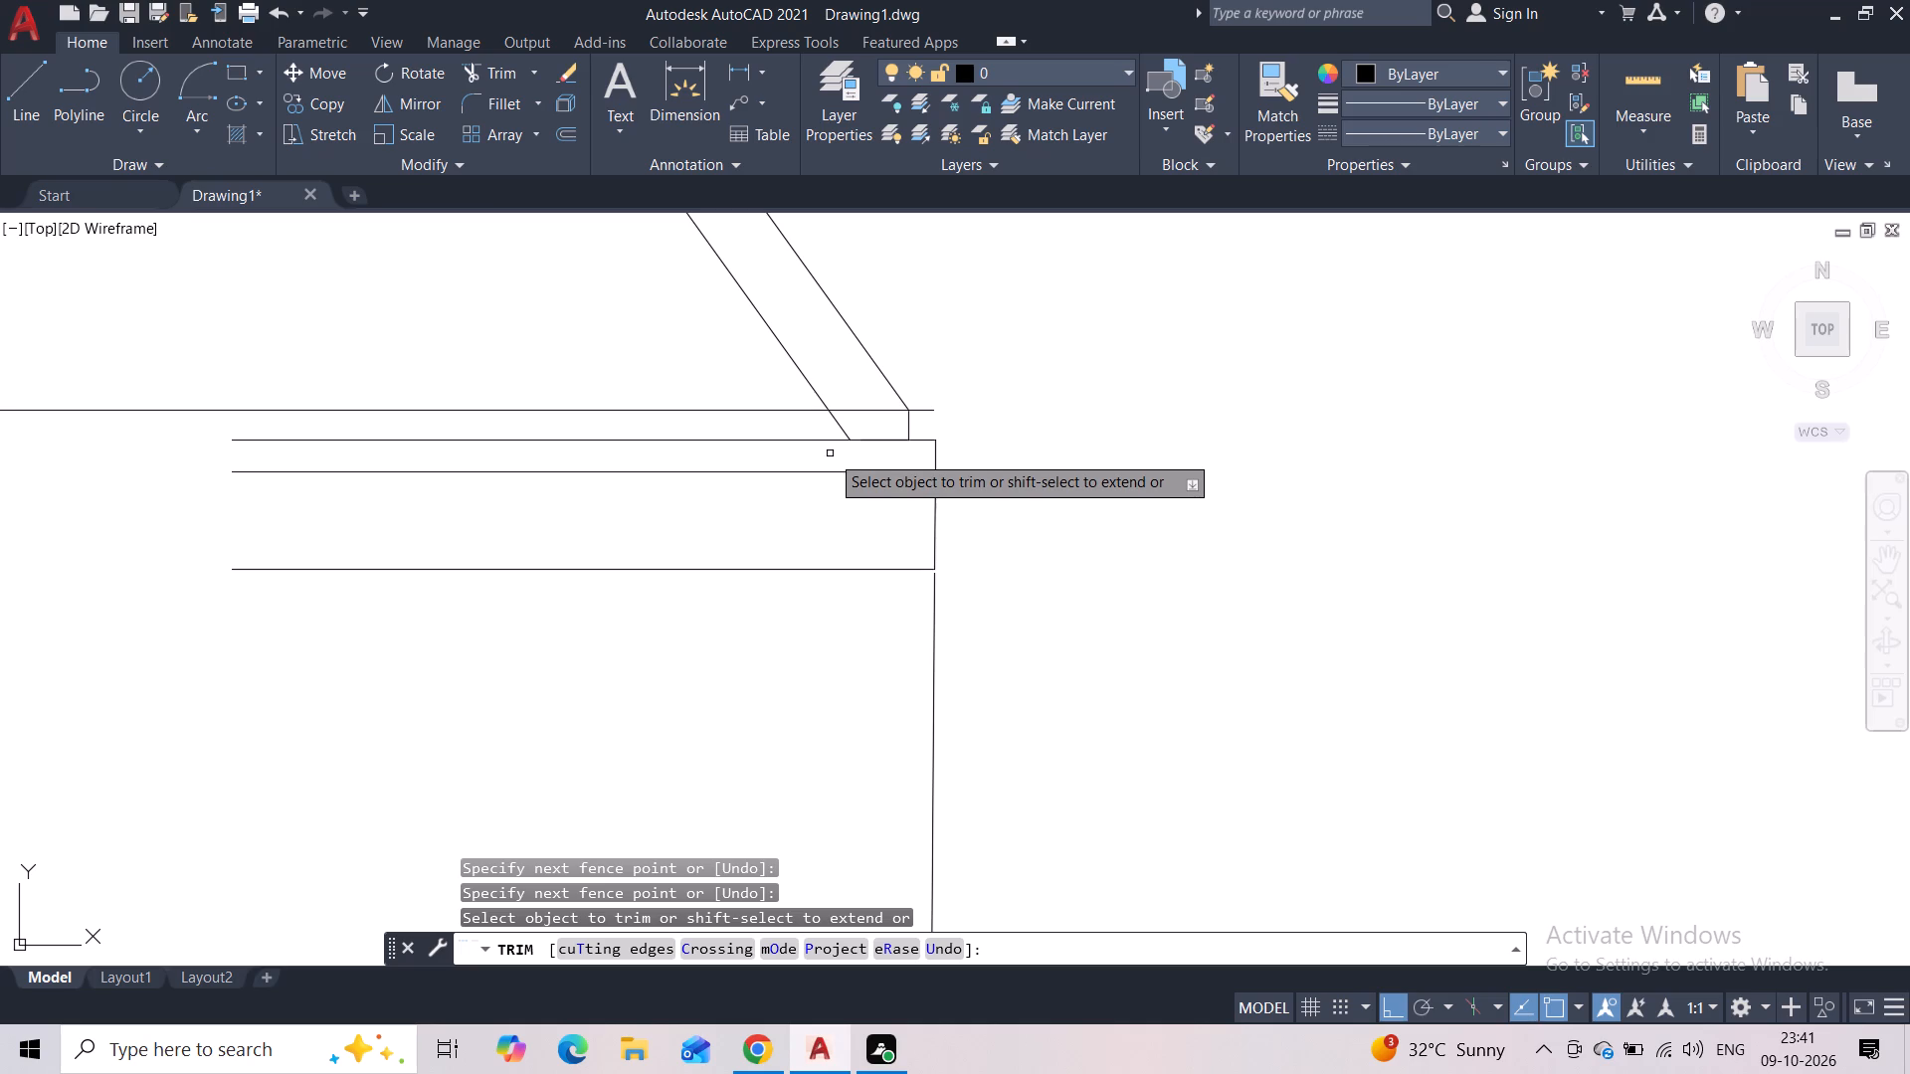
pyautogui.press('Escape')
# Draw a line across the opening from the left upright to the right upright, a short distance above the base line.
pyautogui.scroll(-2, 937, 475)
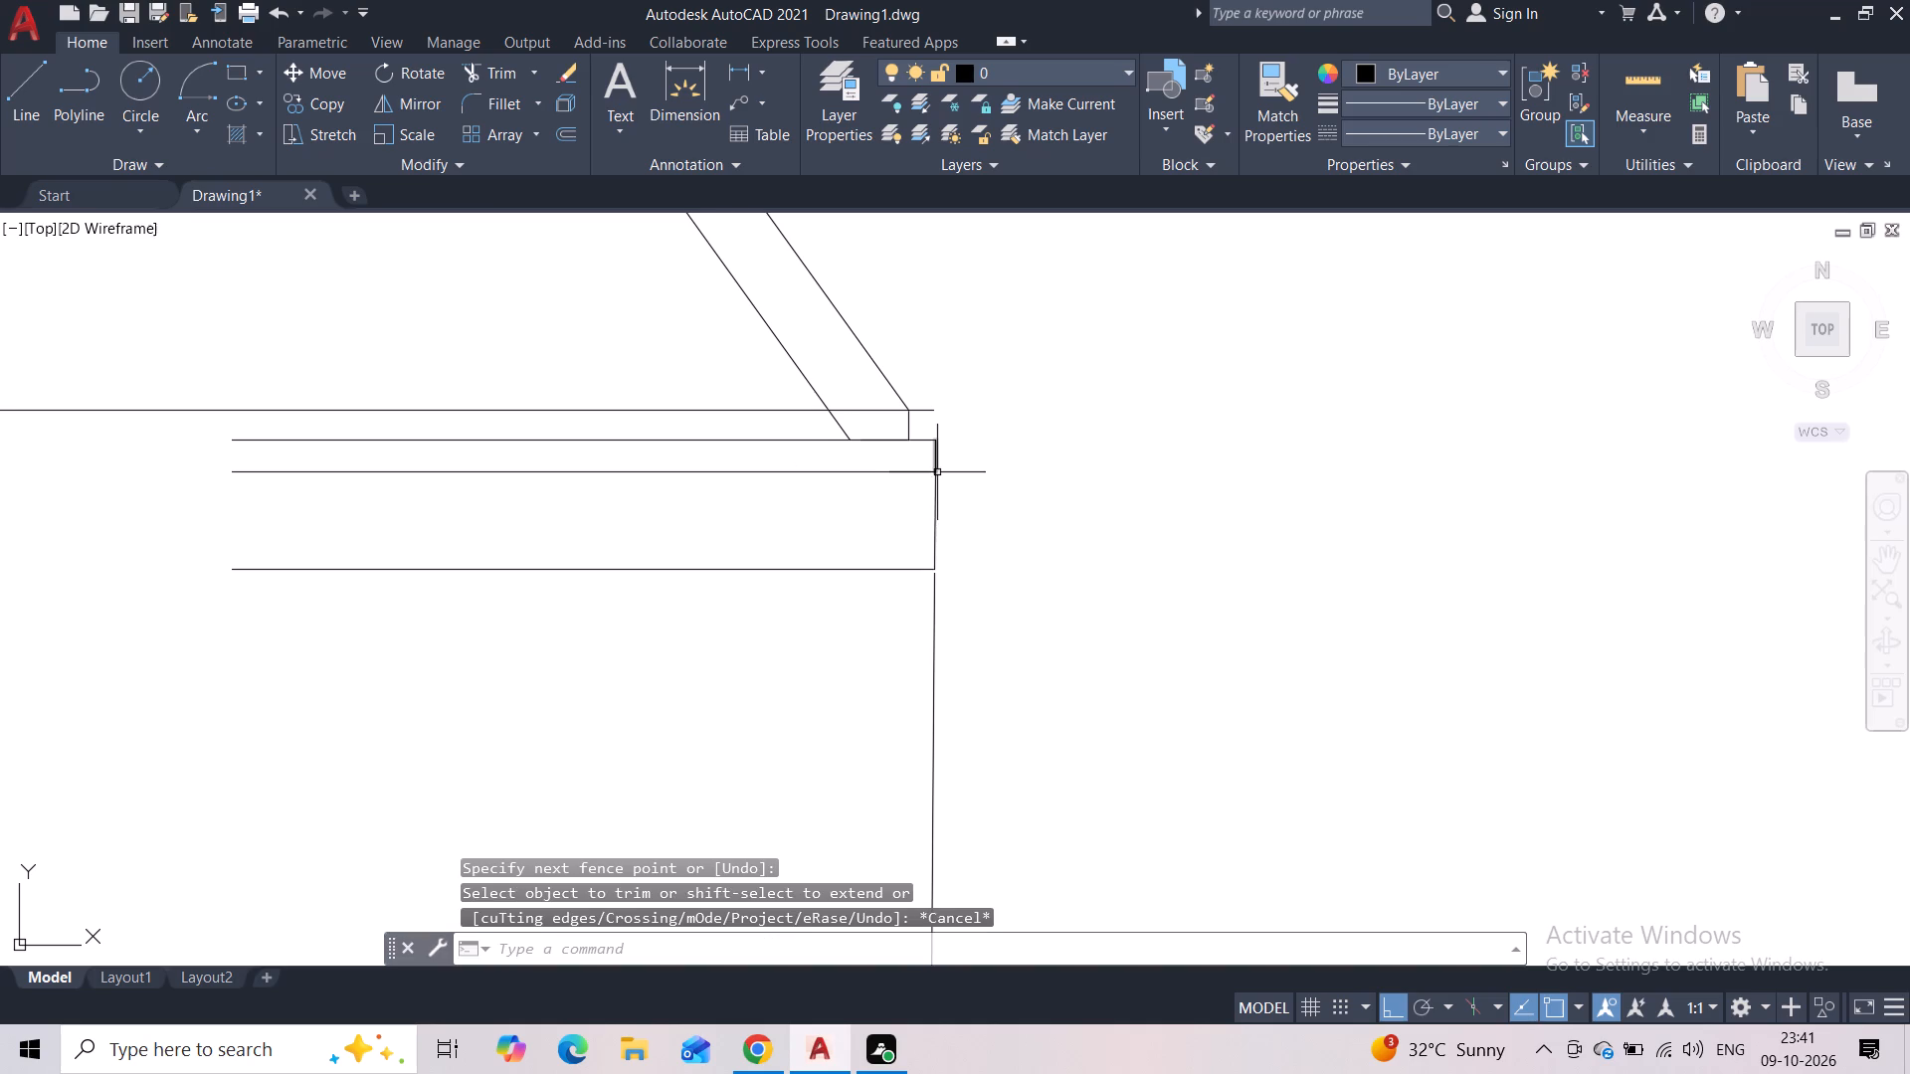
pyautogui.scroll(-1, 937, 475)
pyautogui.scroll(-2, 838, 544)
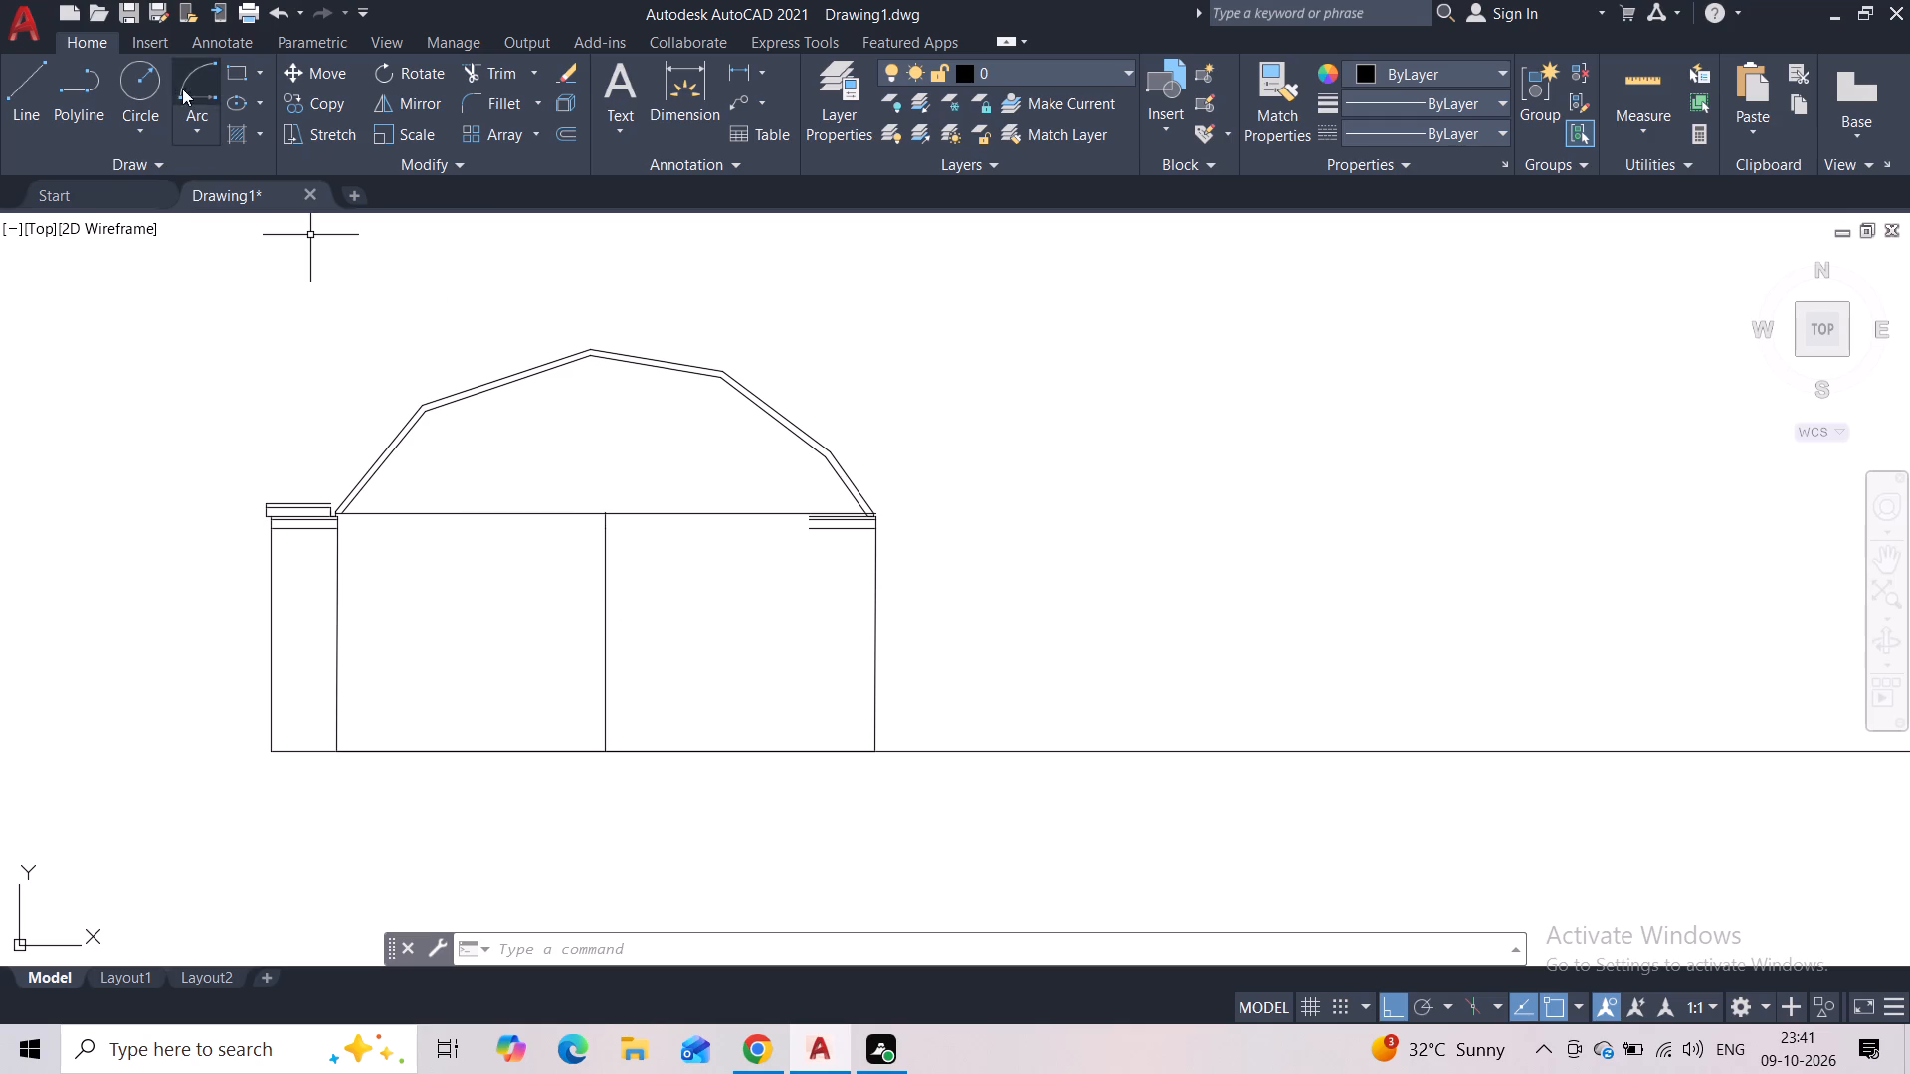
pyautogui.click(71, 121)
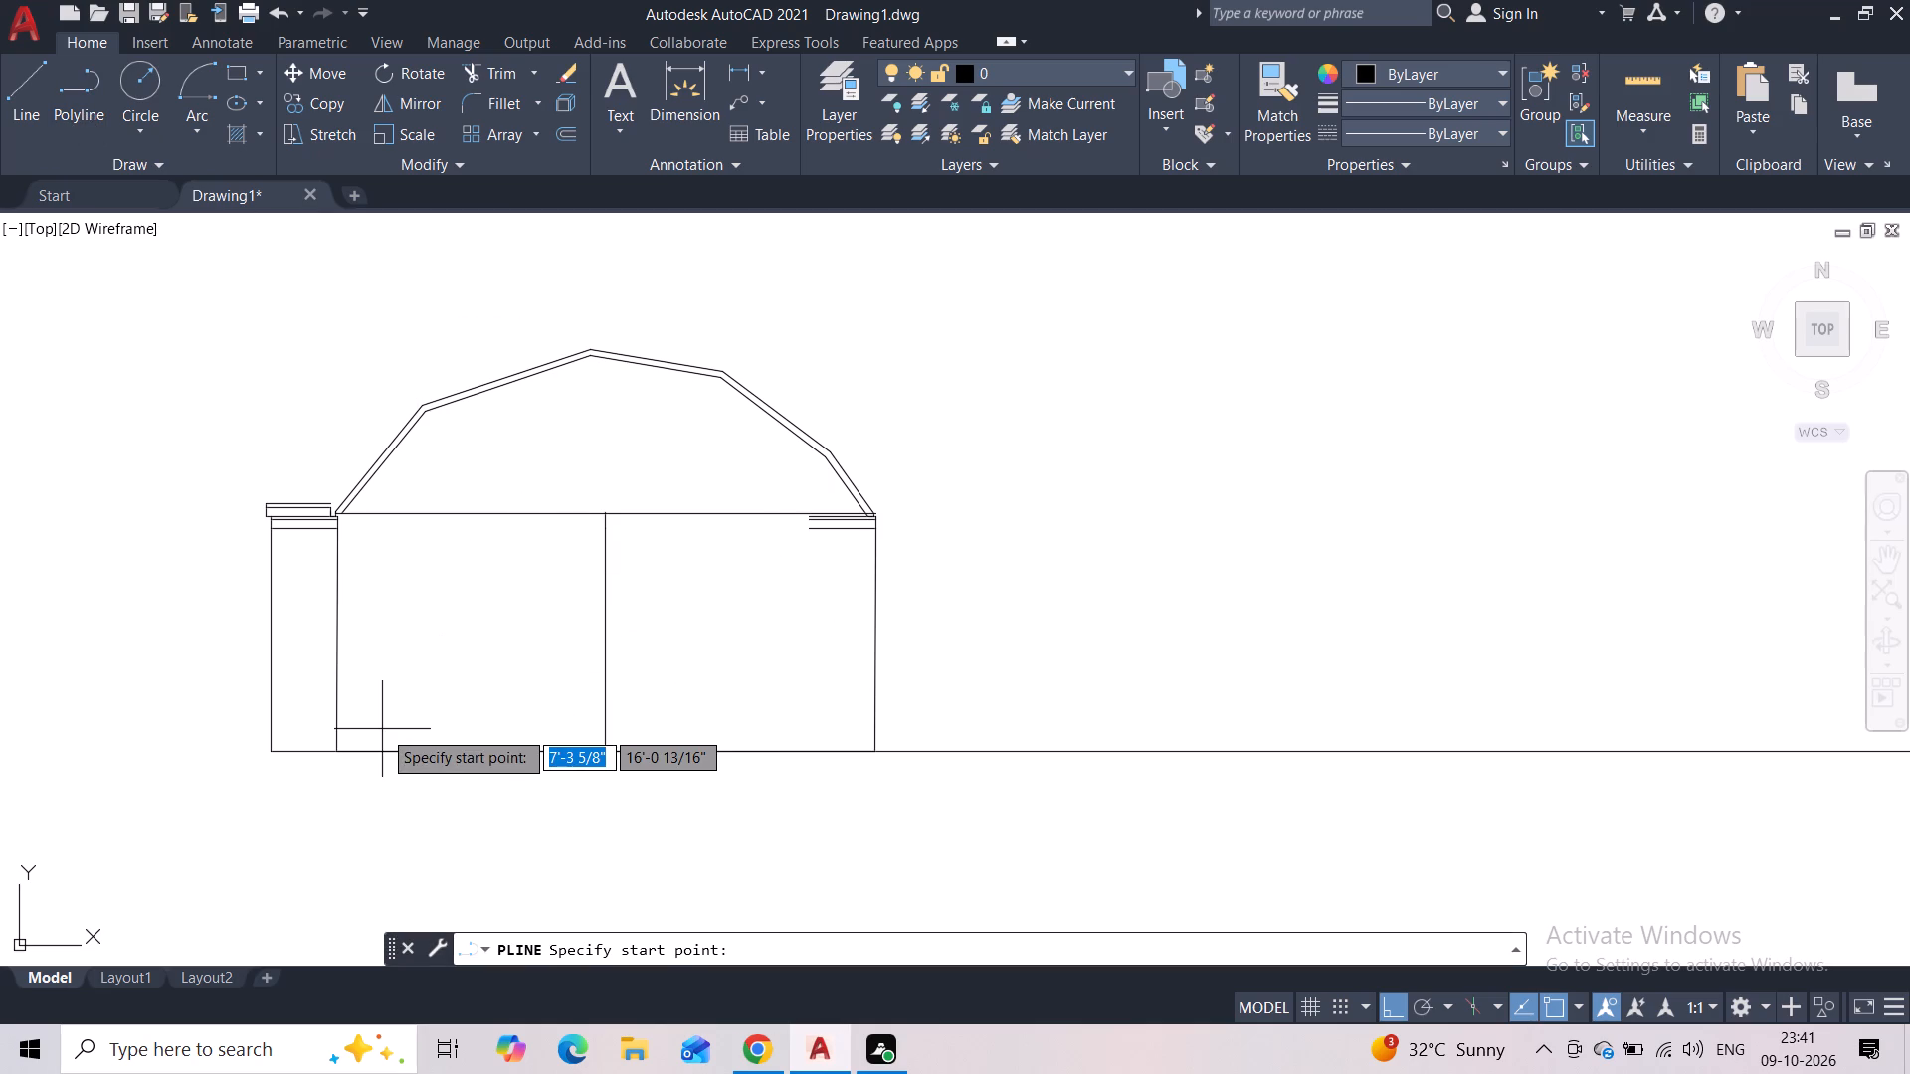
pyautogui.press('Escape')
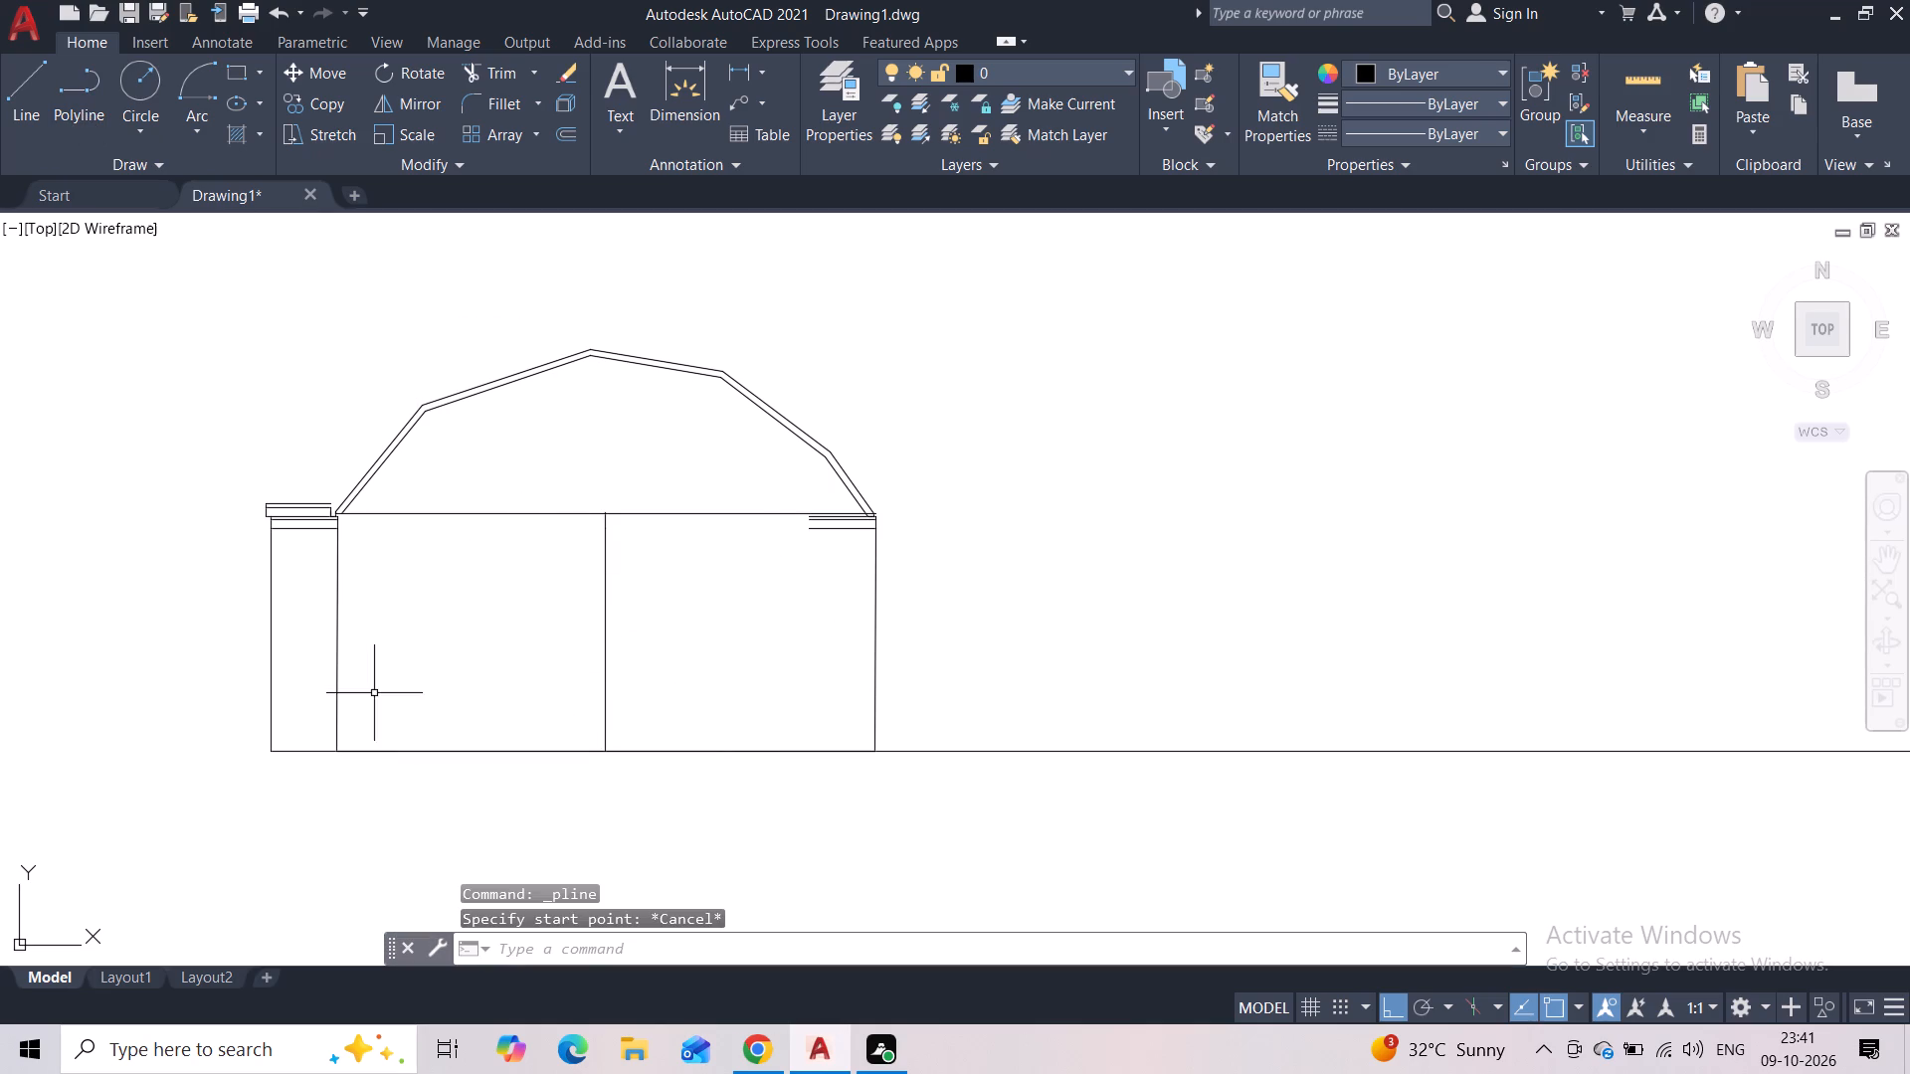
pyautogui.click(27, 113)
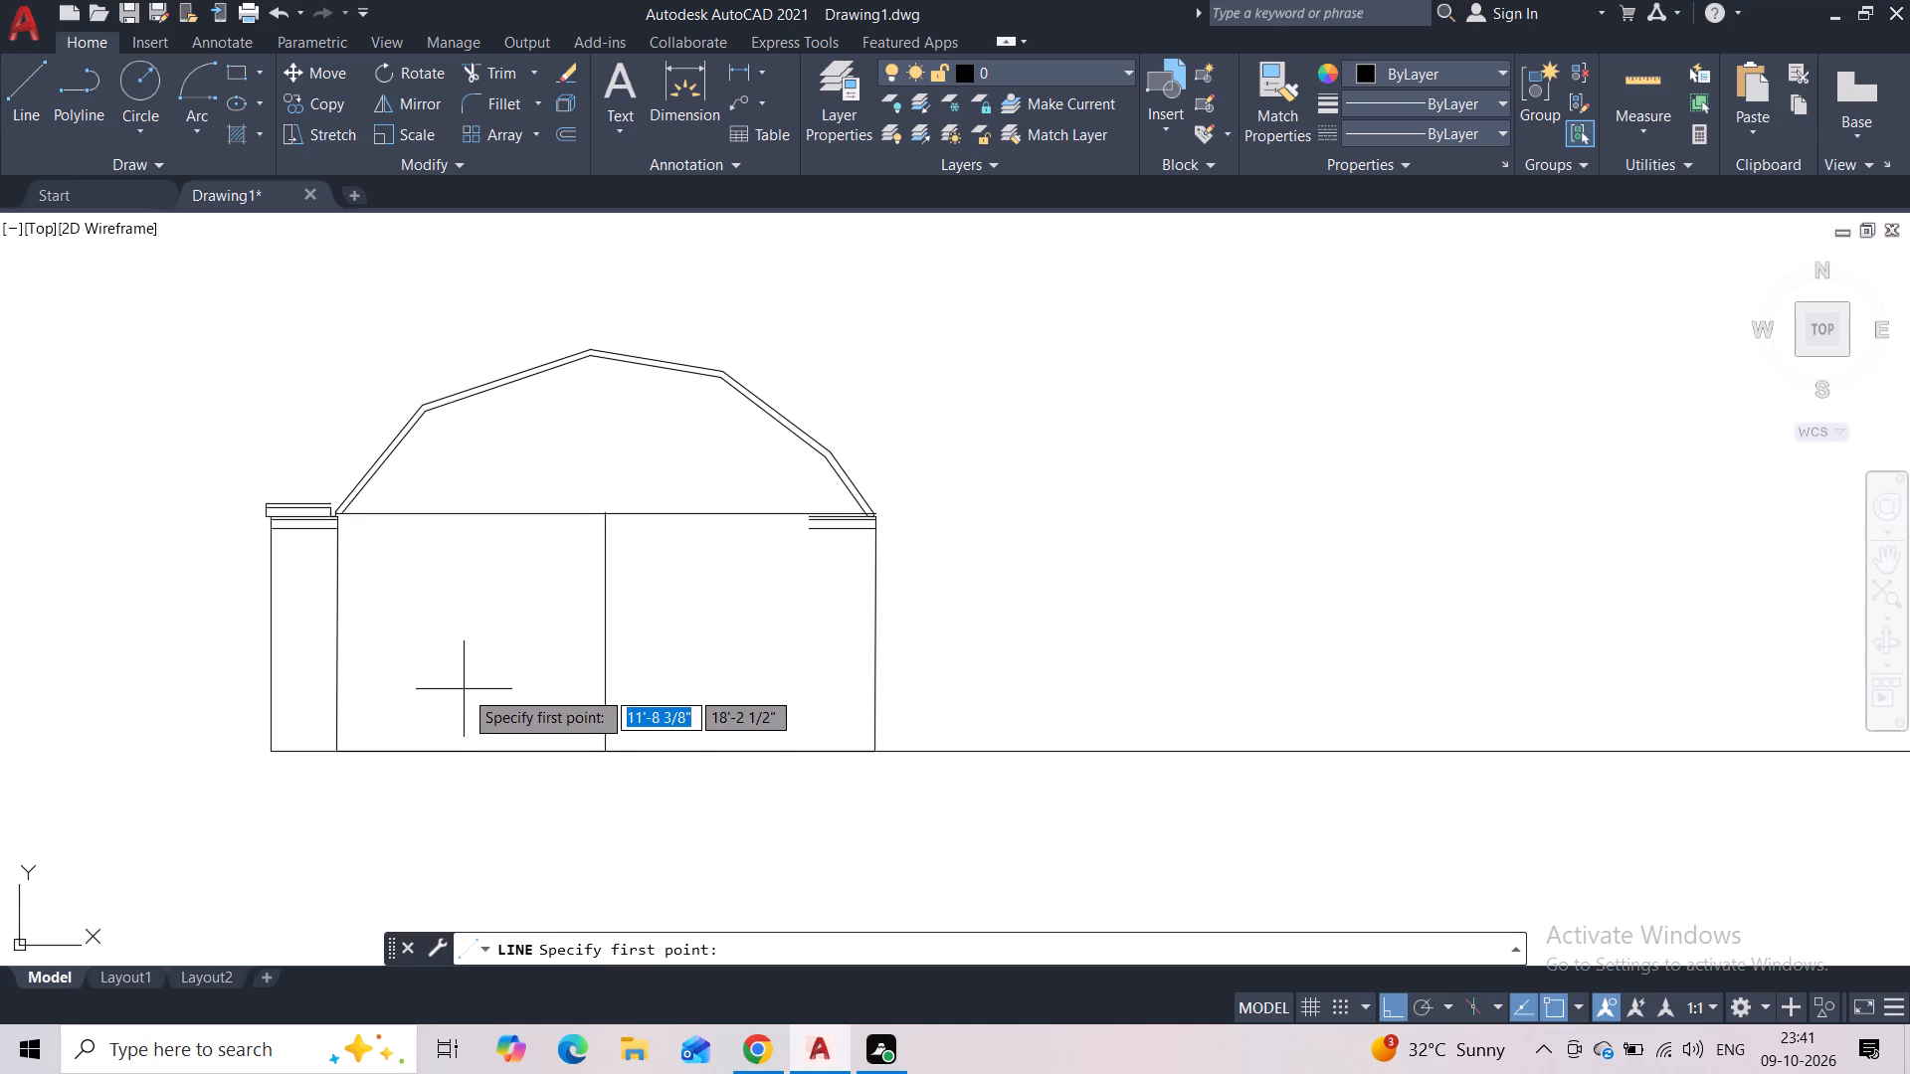
pyautogui.click(336, 708)
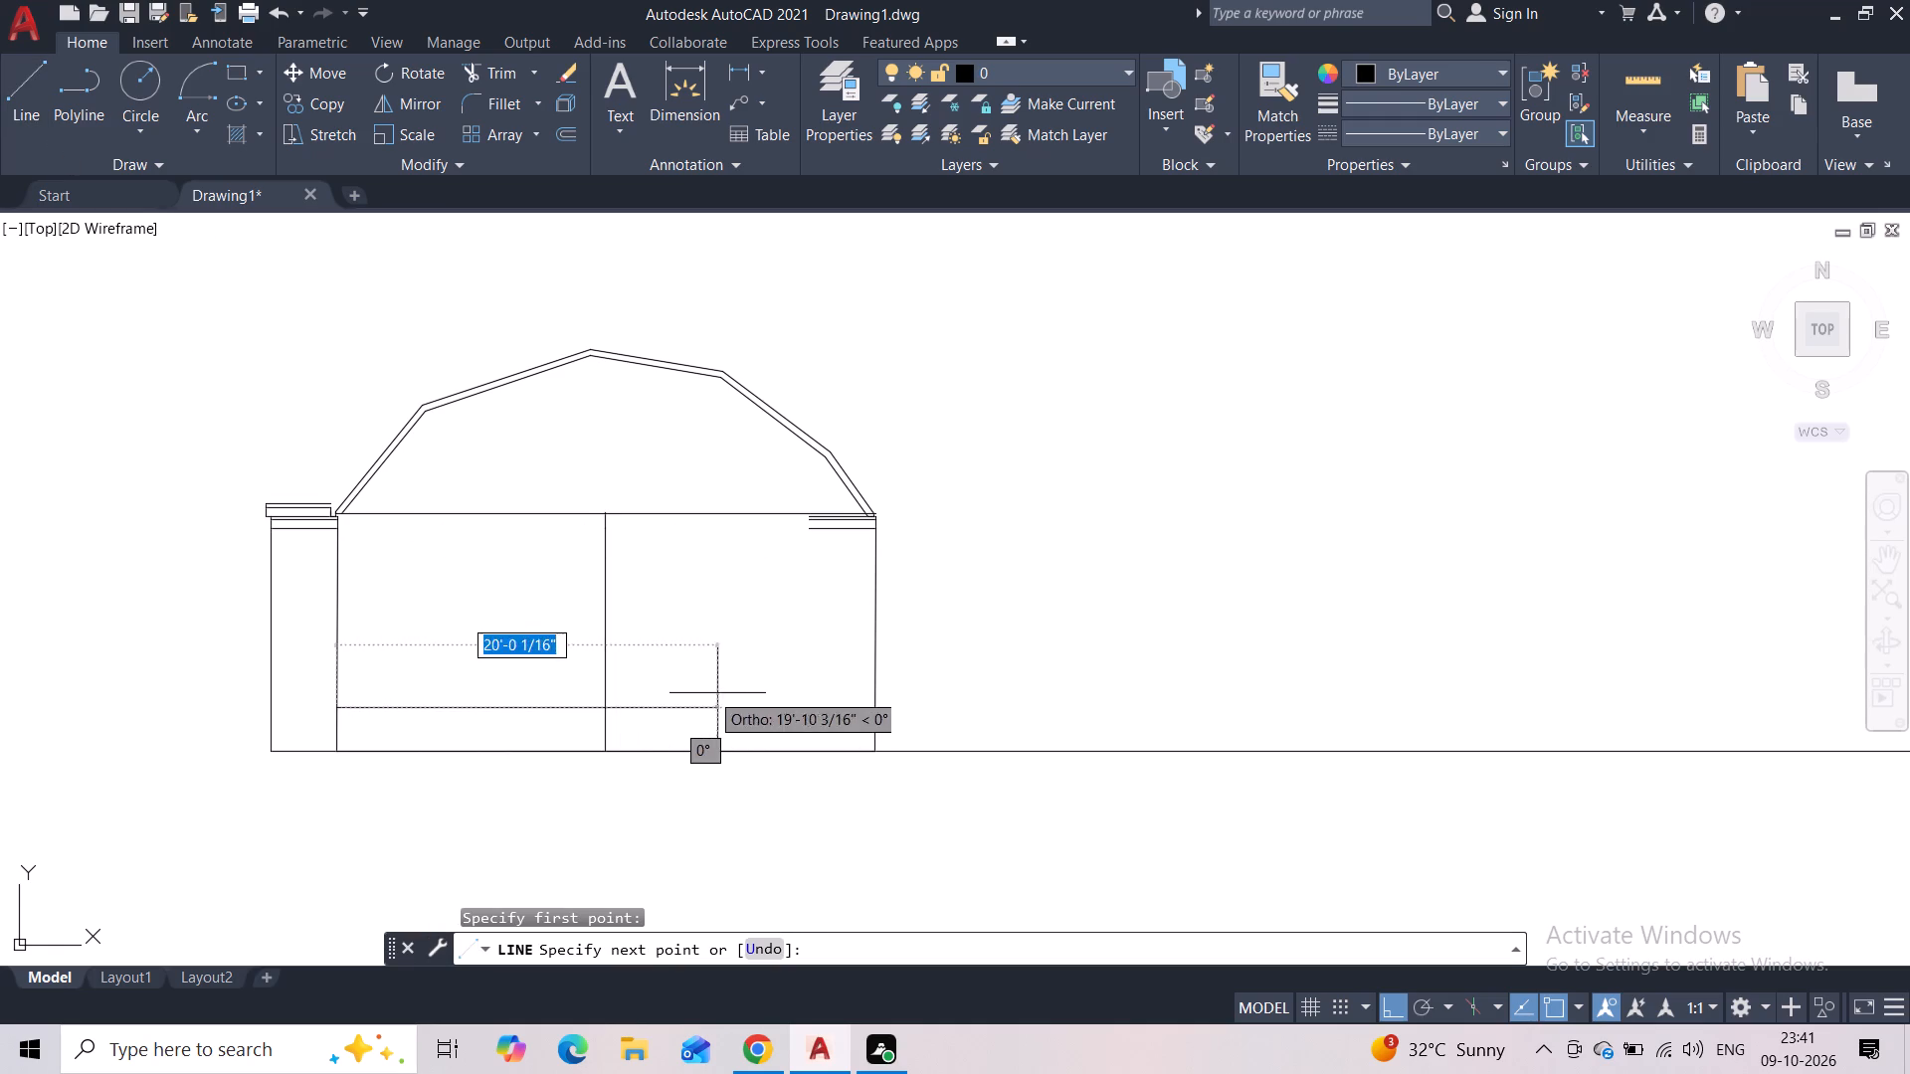
pyautogui.click(877, 709)
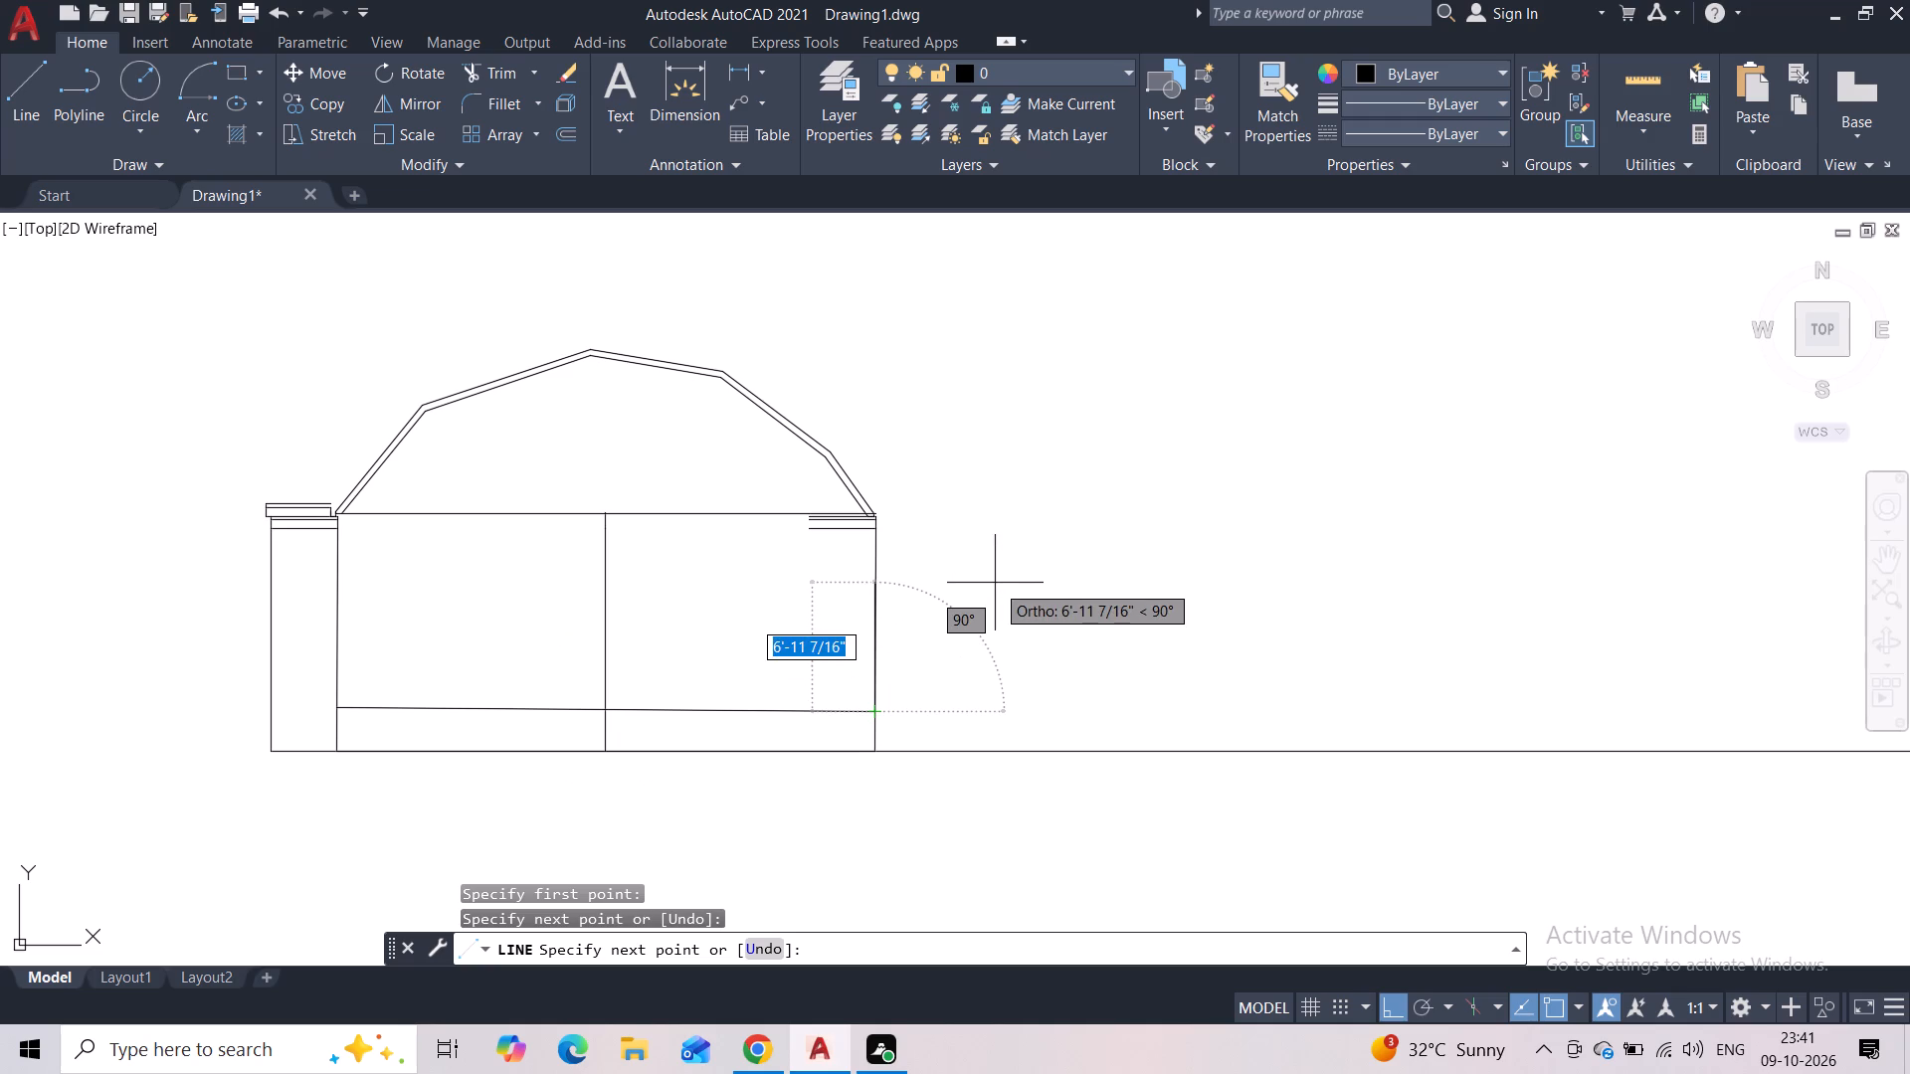
pyautogui.press('Escape')
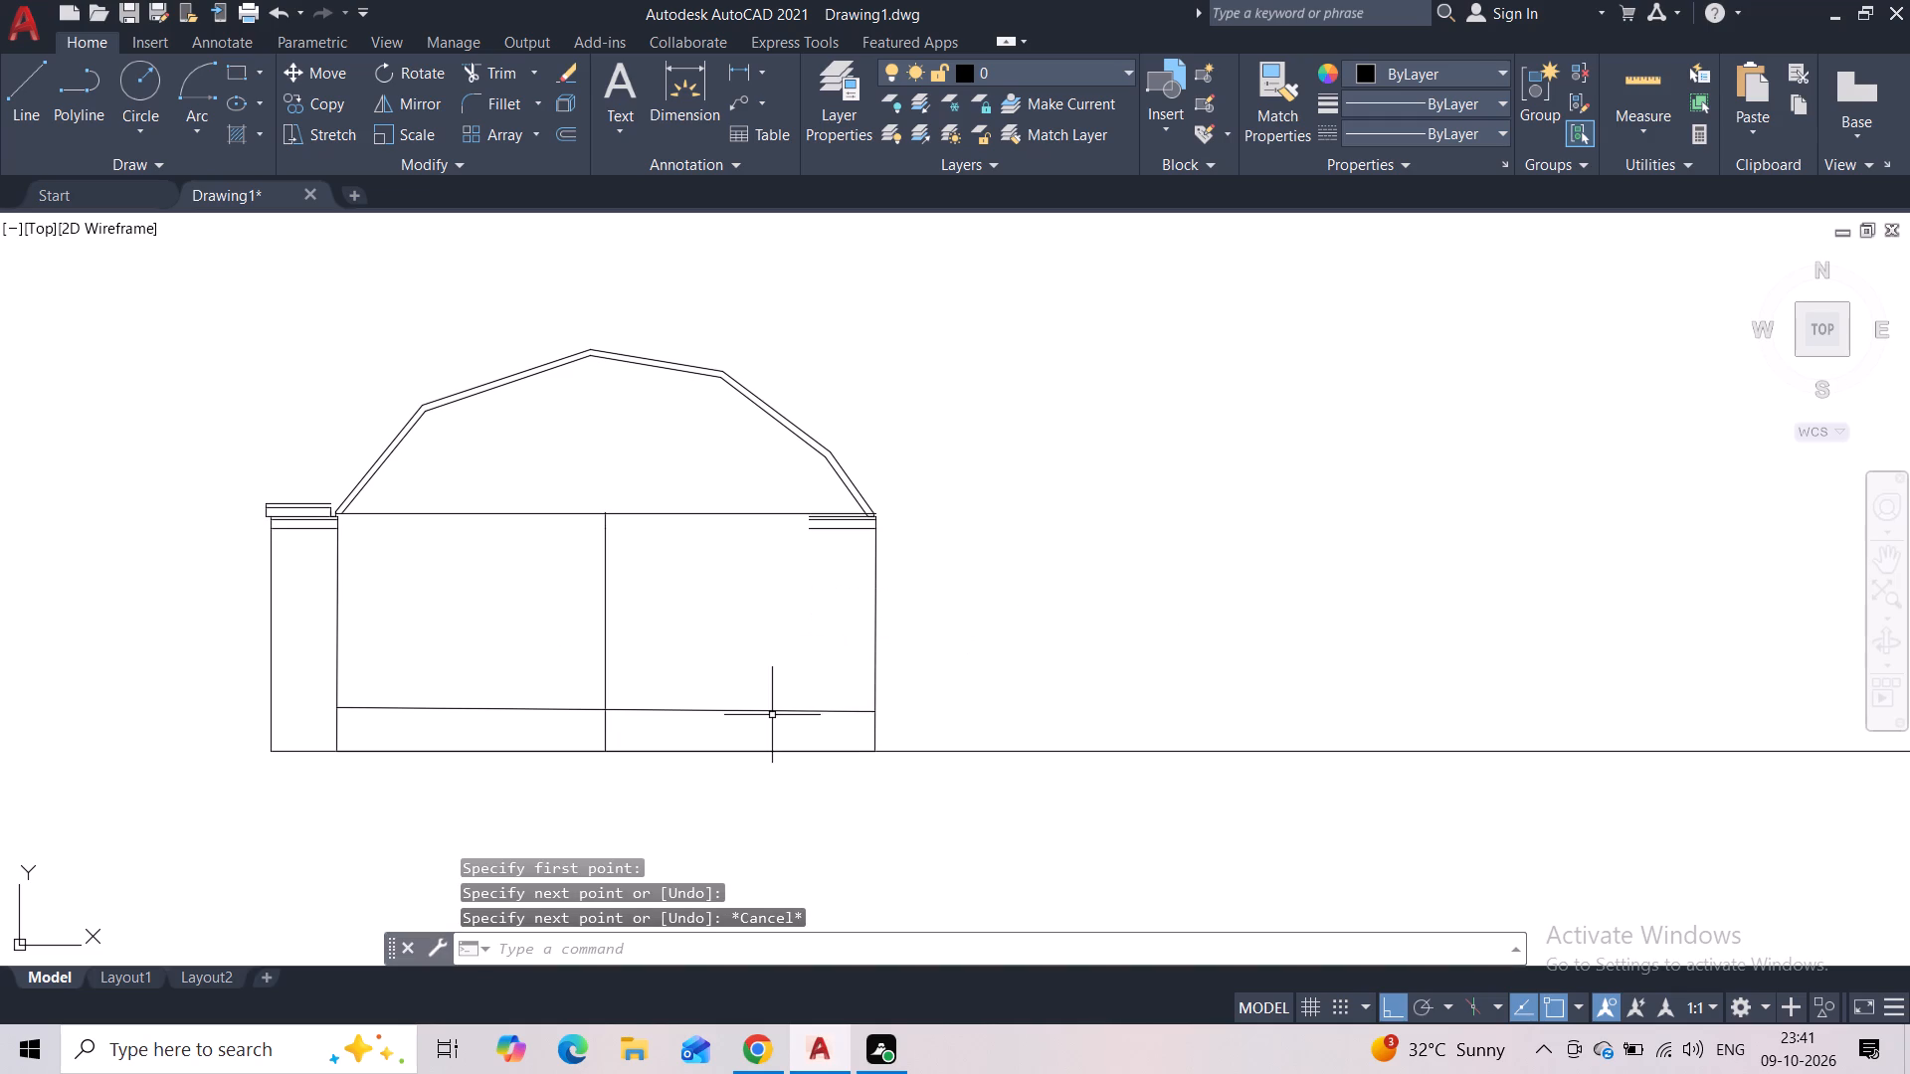
# Draw a three-sided door outline about 9'-7" wide in the left half of the opening, standing on the base line.
pyautogui.scroll(2, 775, 722)
pyautogui.scroll(-2, 783, 703)
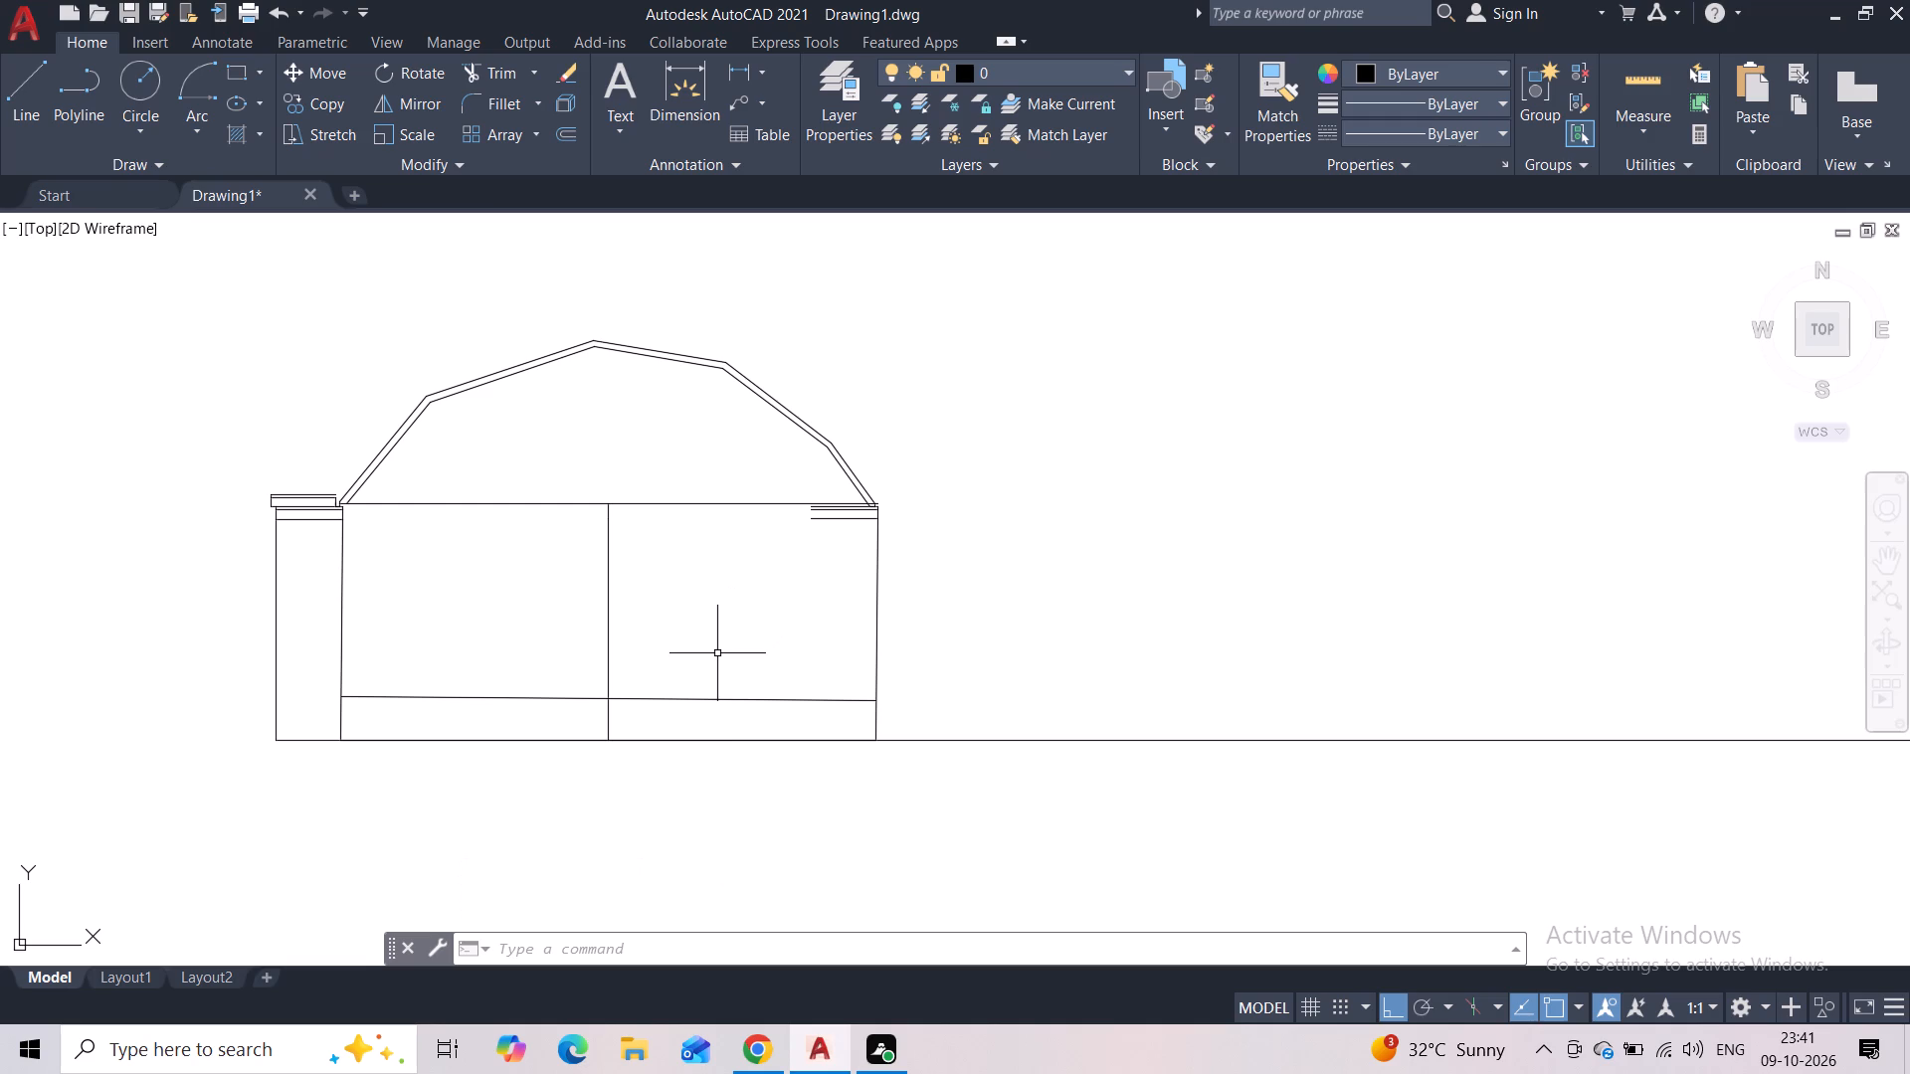
pyautogui.click(29, 103)
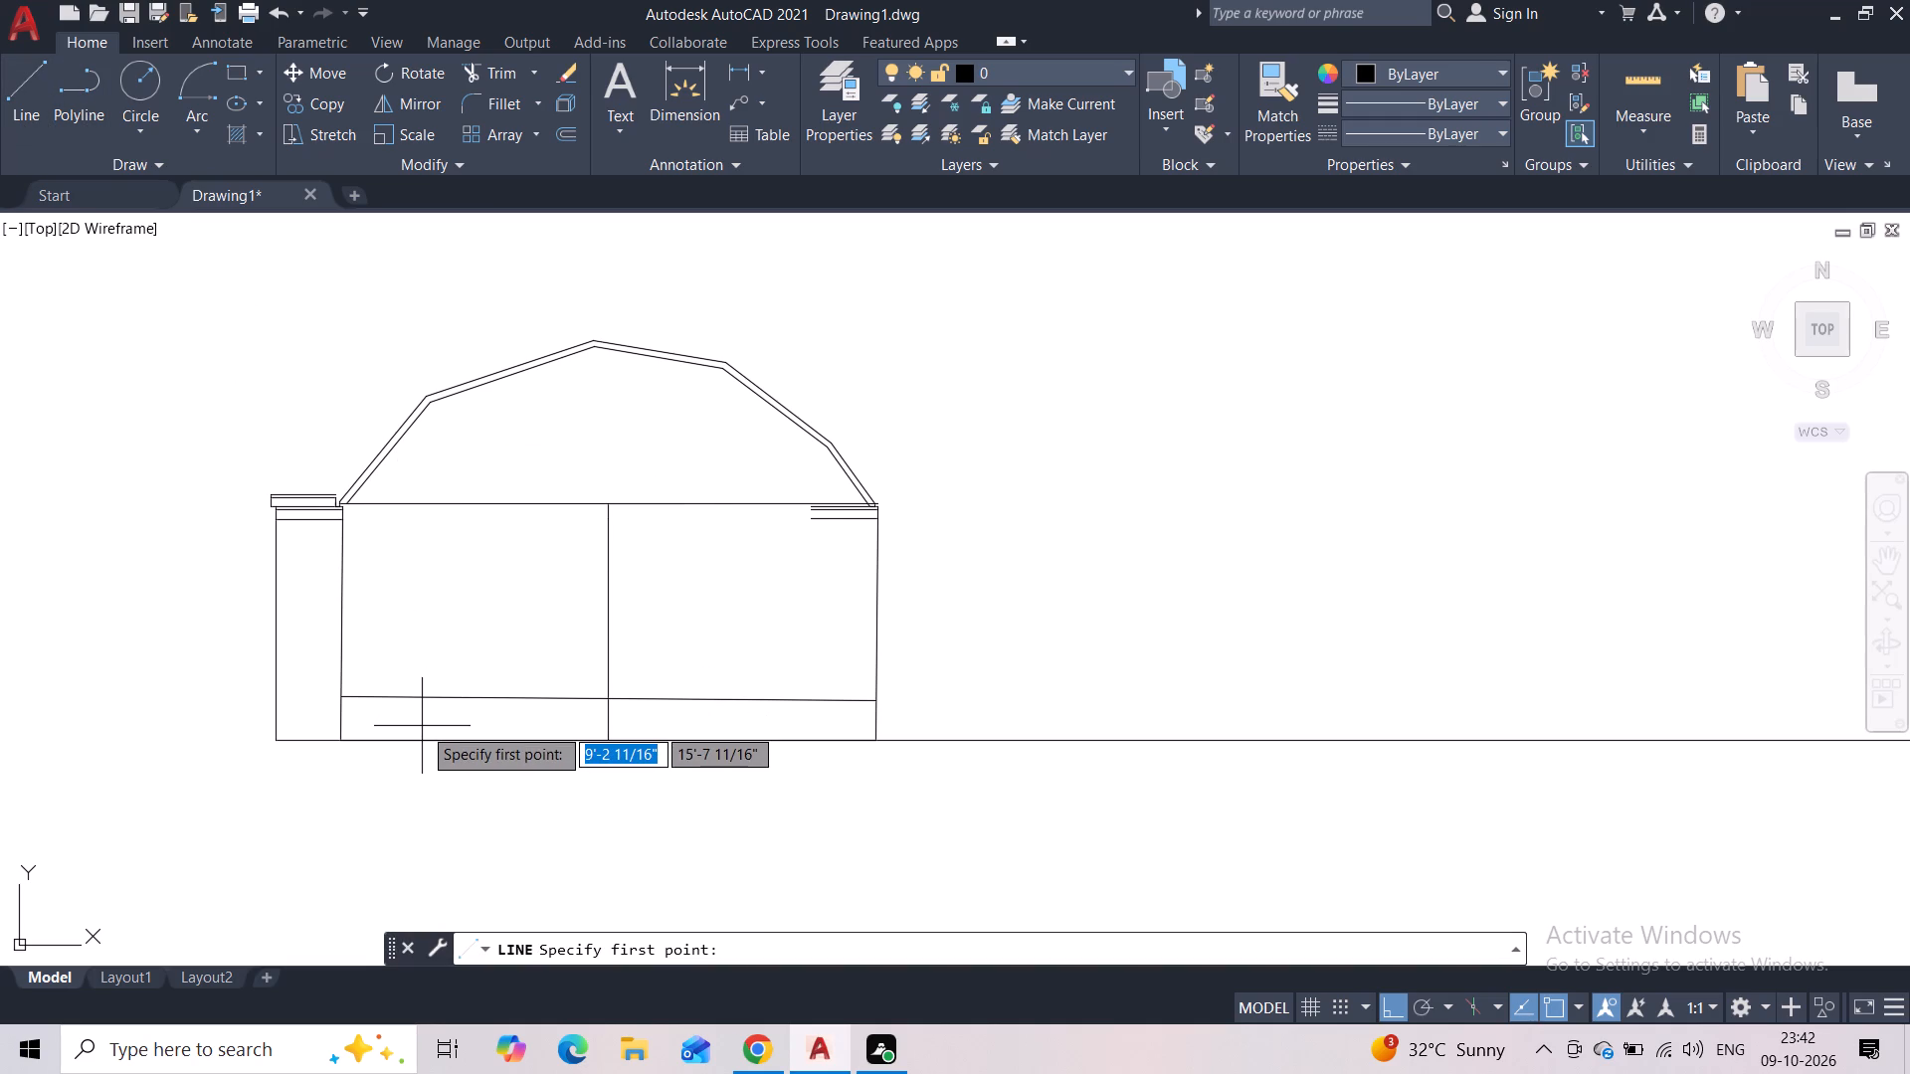
pyautogui.click(397, 737)
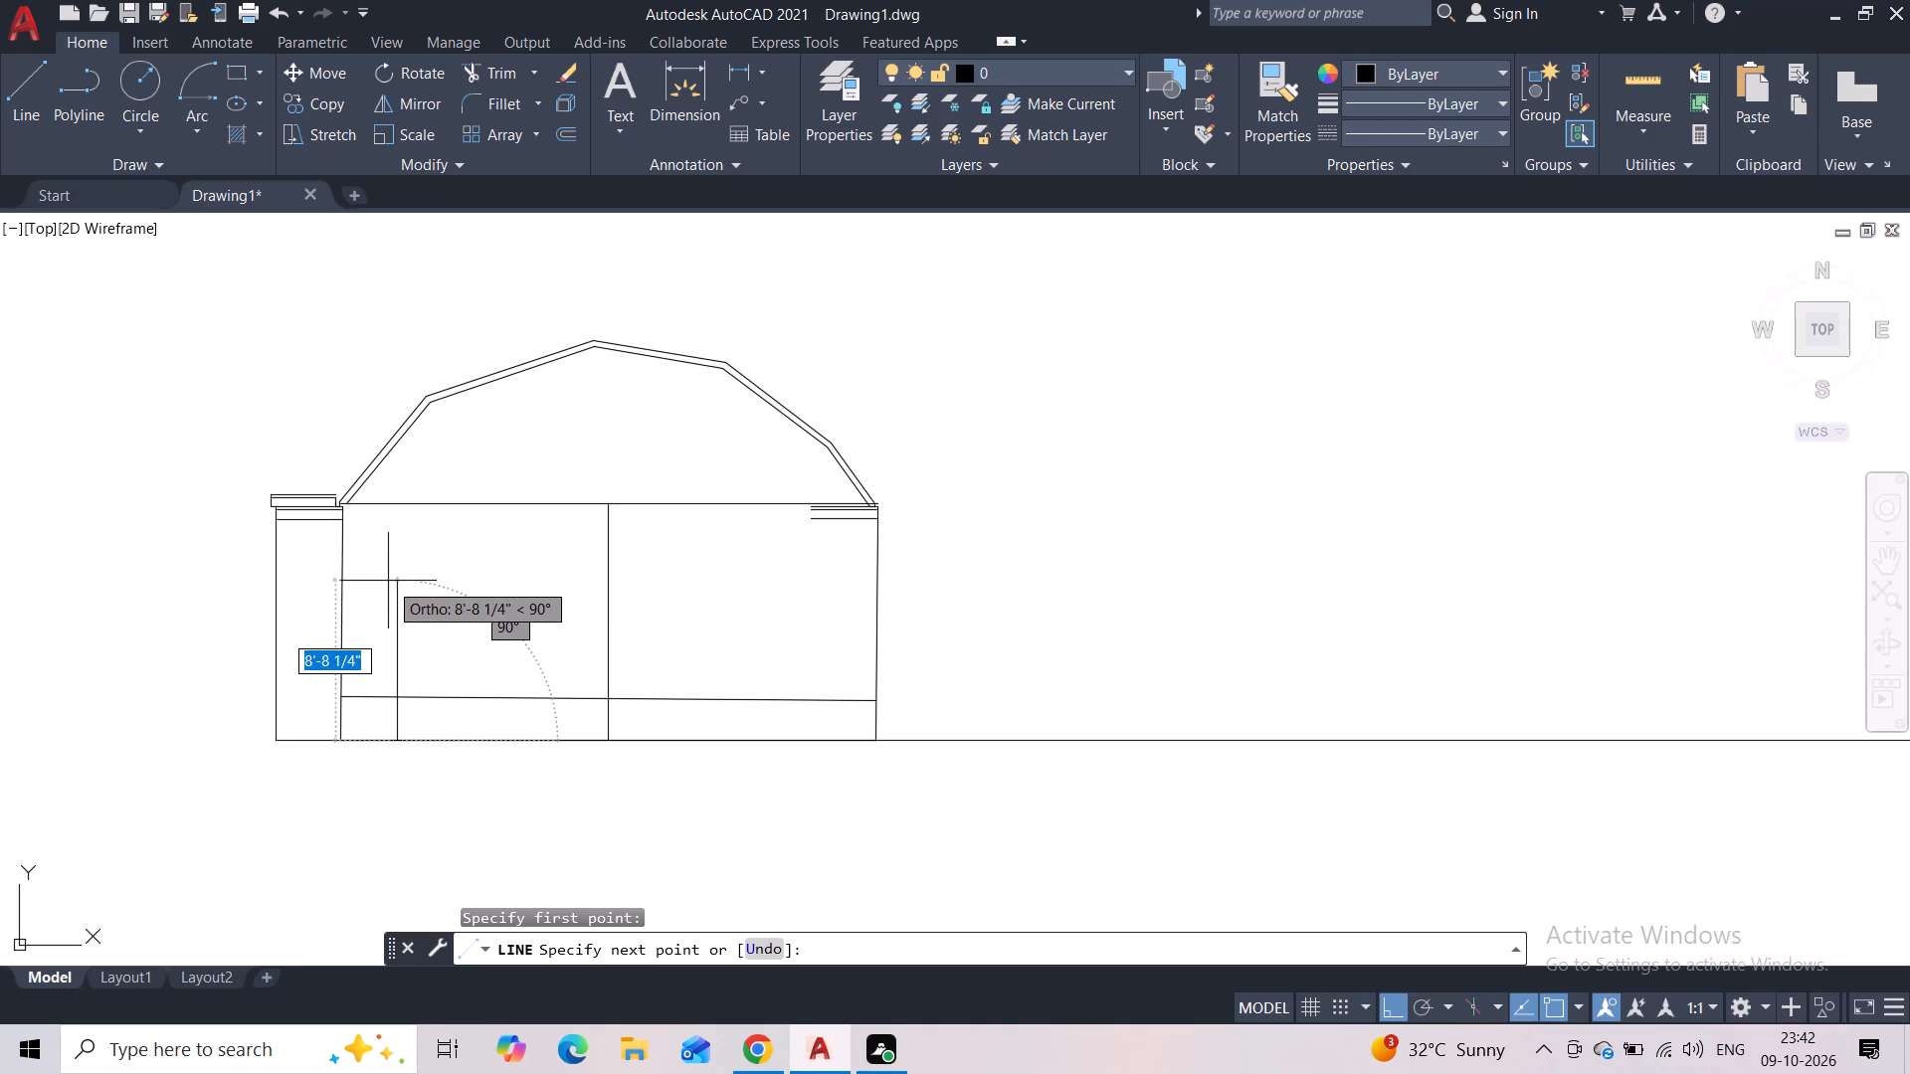
pyautogui.click(387, 586)
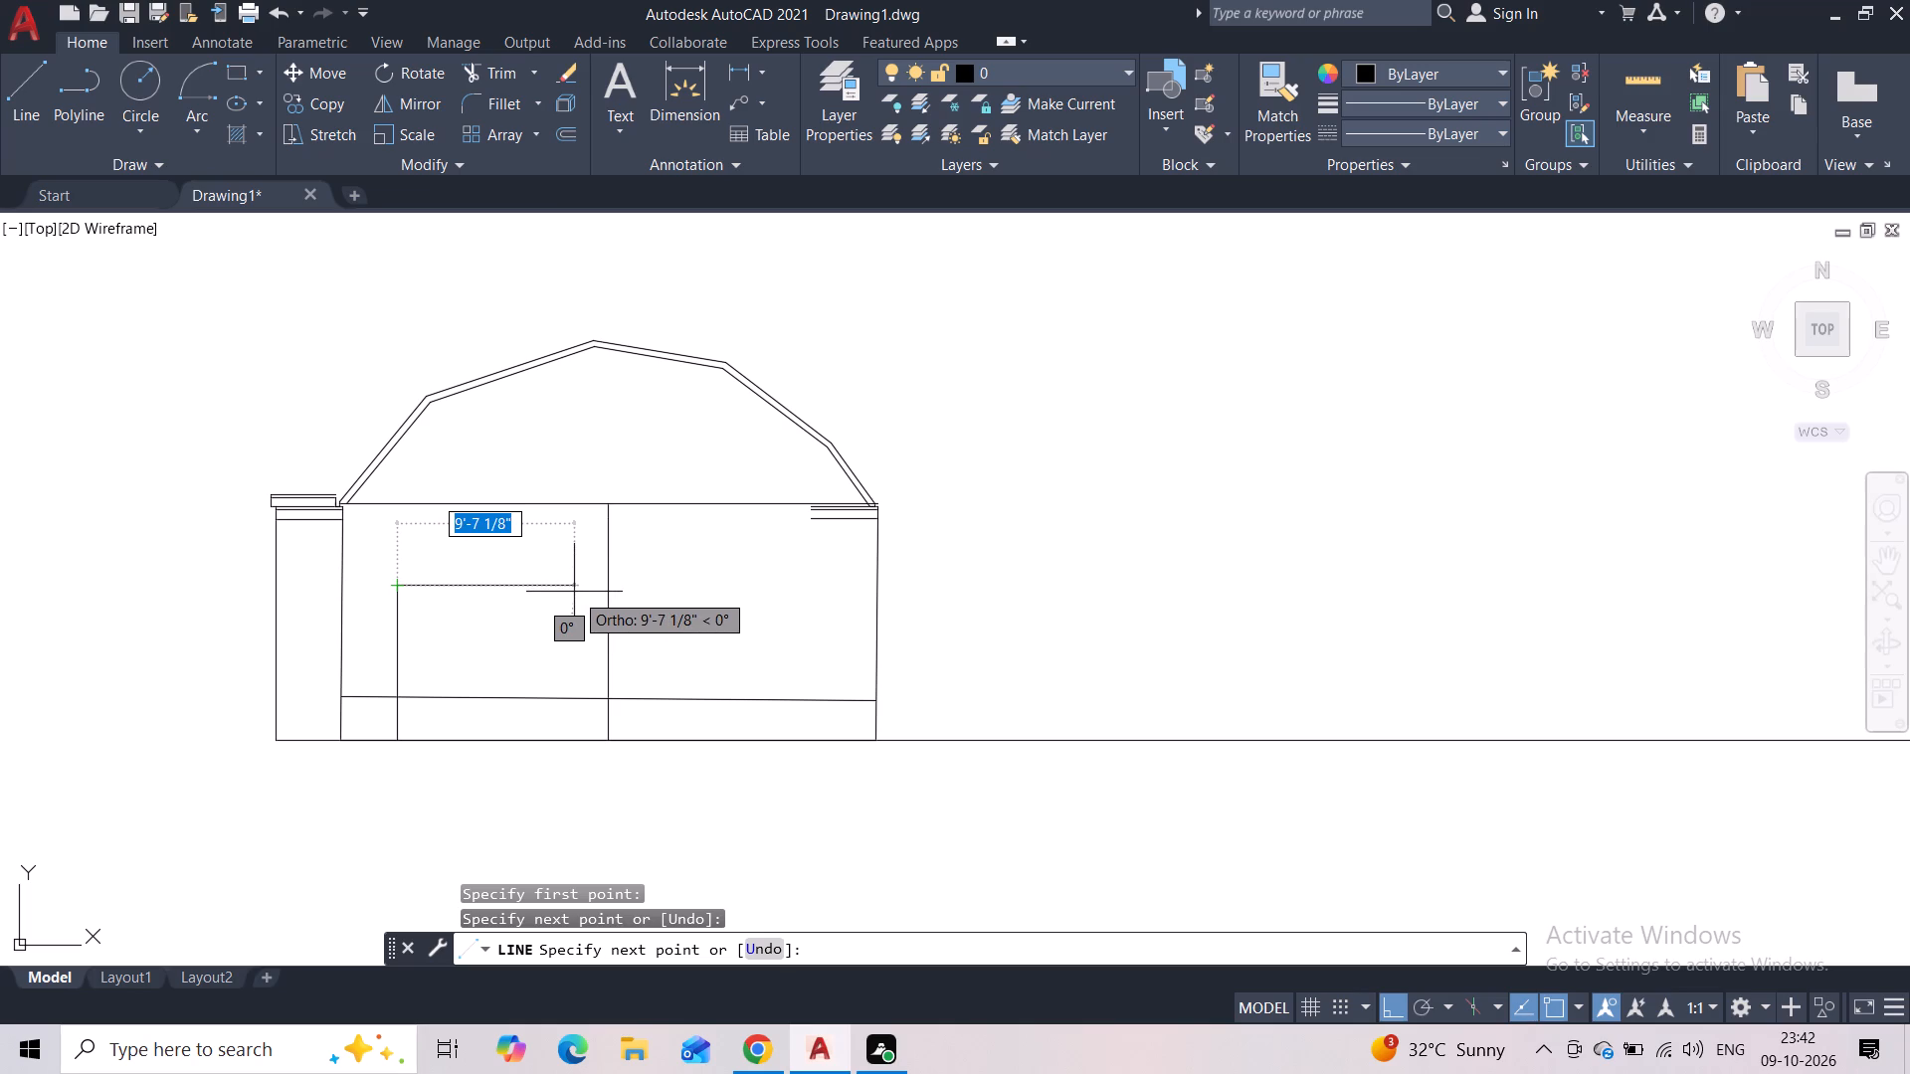
pyautogui.click(574, 592)
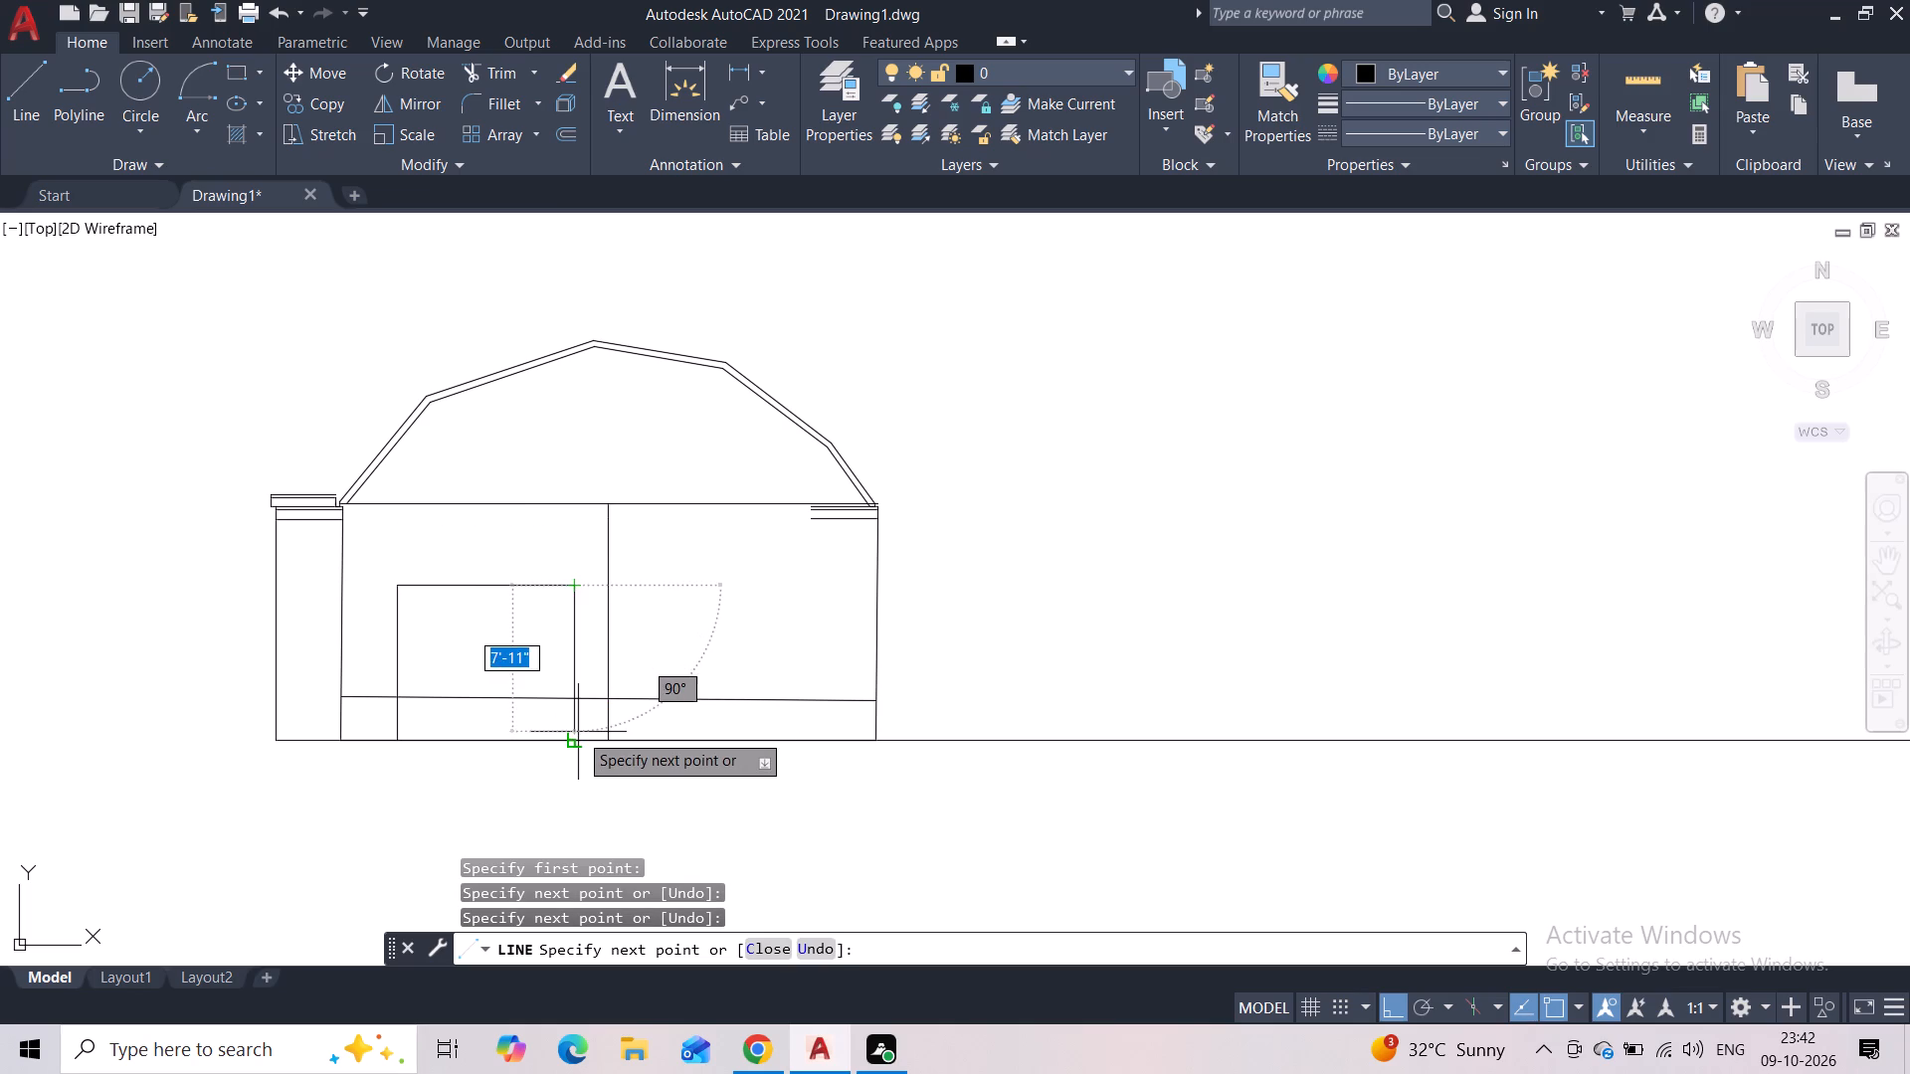
pyautogui.click(577, 734)
pyautogui.press('Escape')
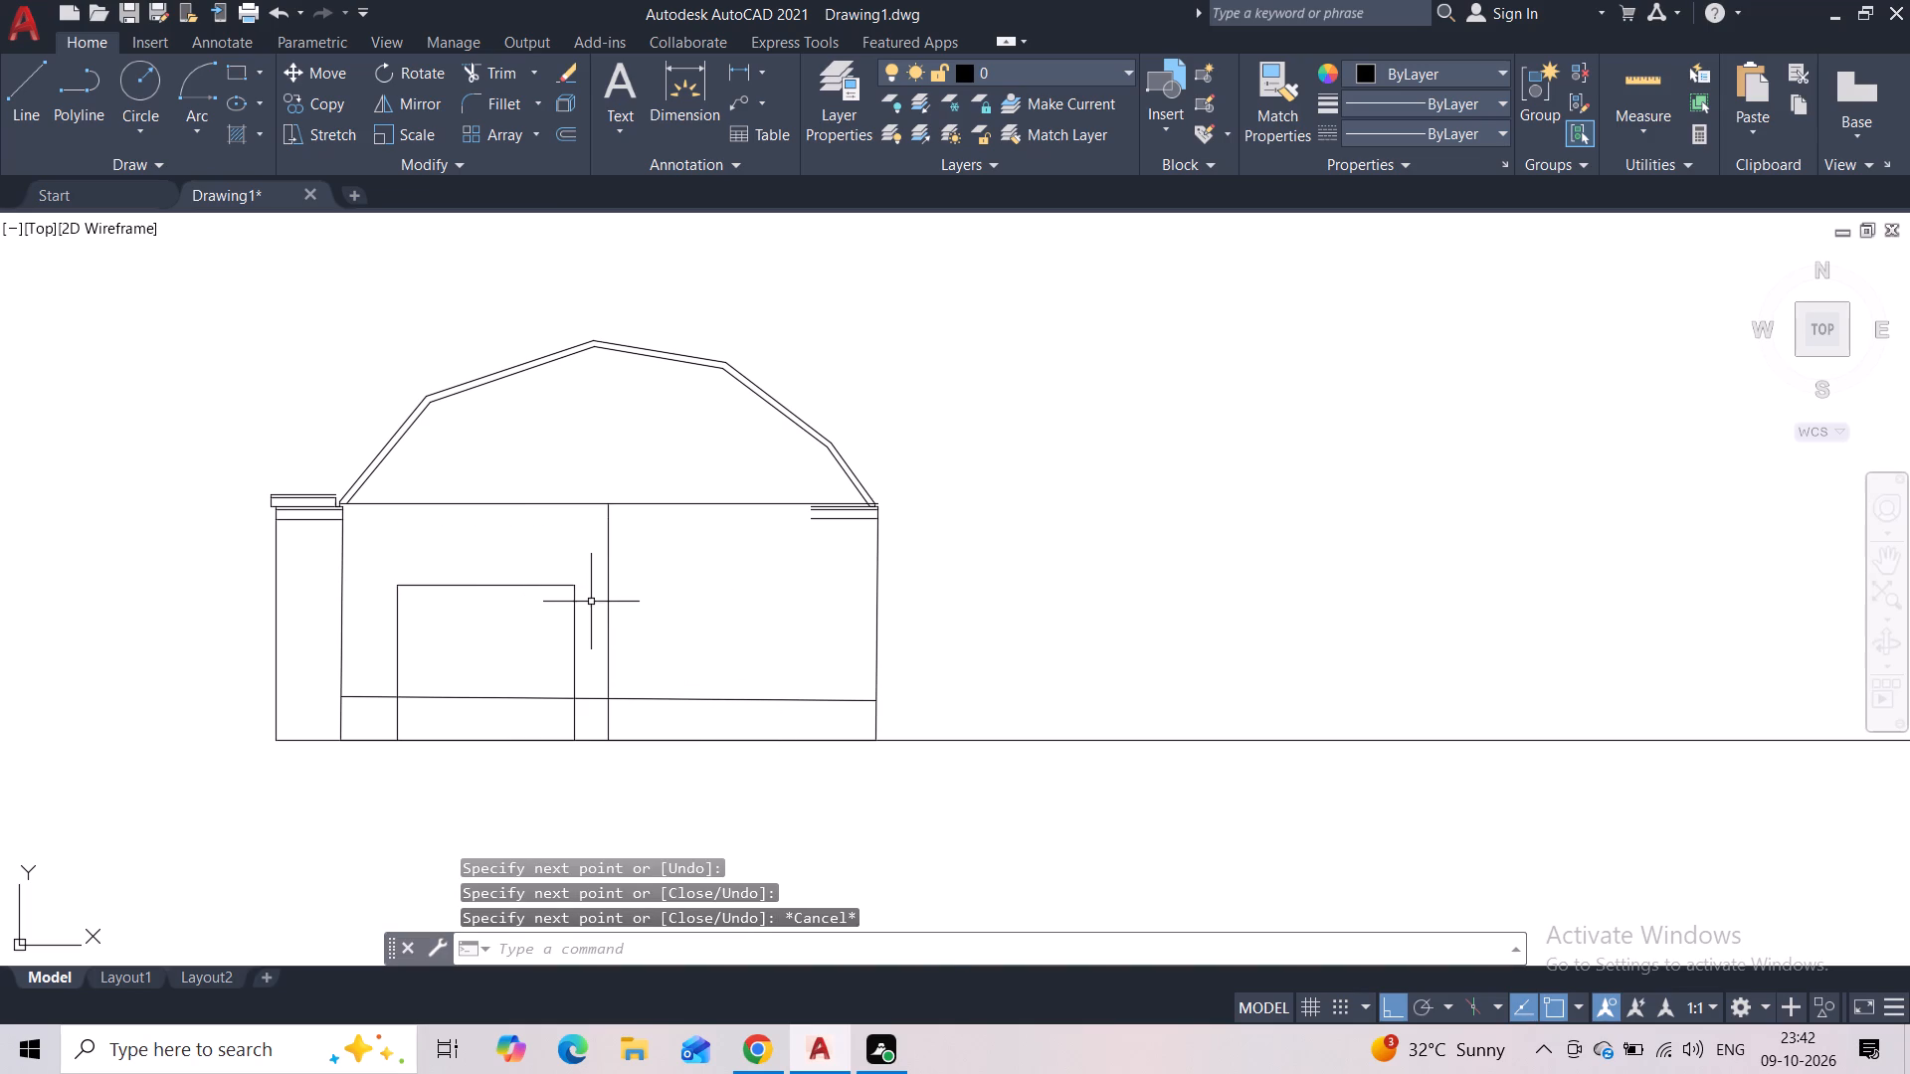
# Copy the three-sided door outline horizontally into the right half of the opening, past the central vertical line.
pyautogui.click(589, 585)
pyautogui.click(362, 646)
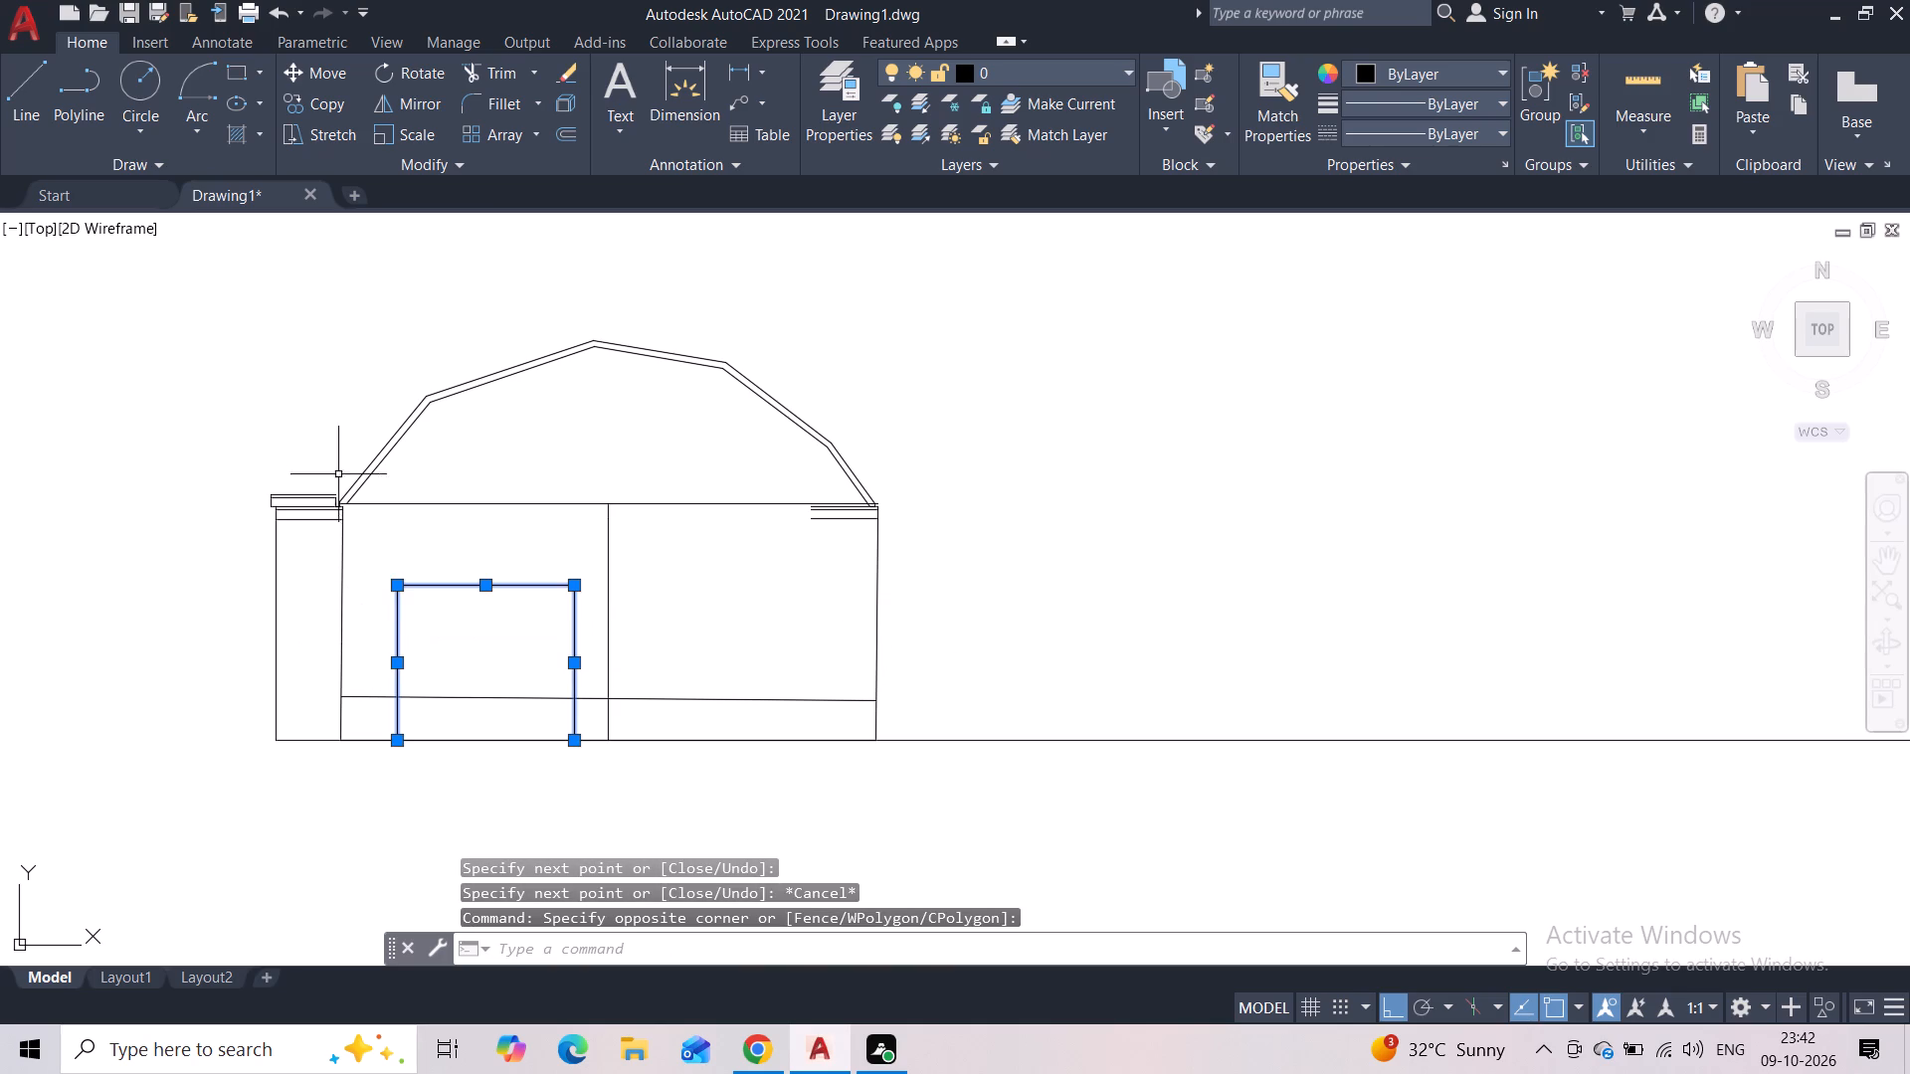
pyautogui.click(300, 108)
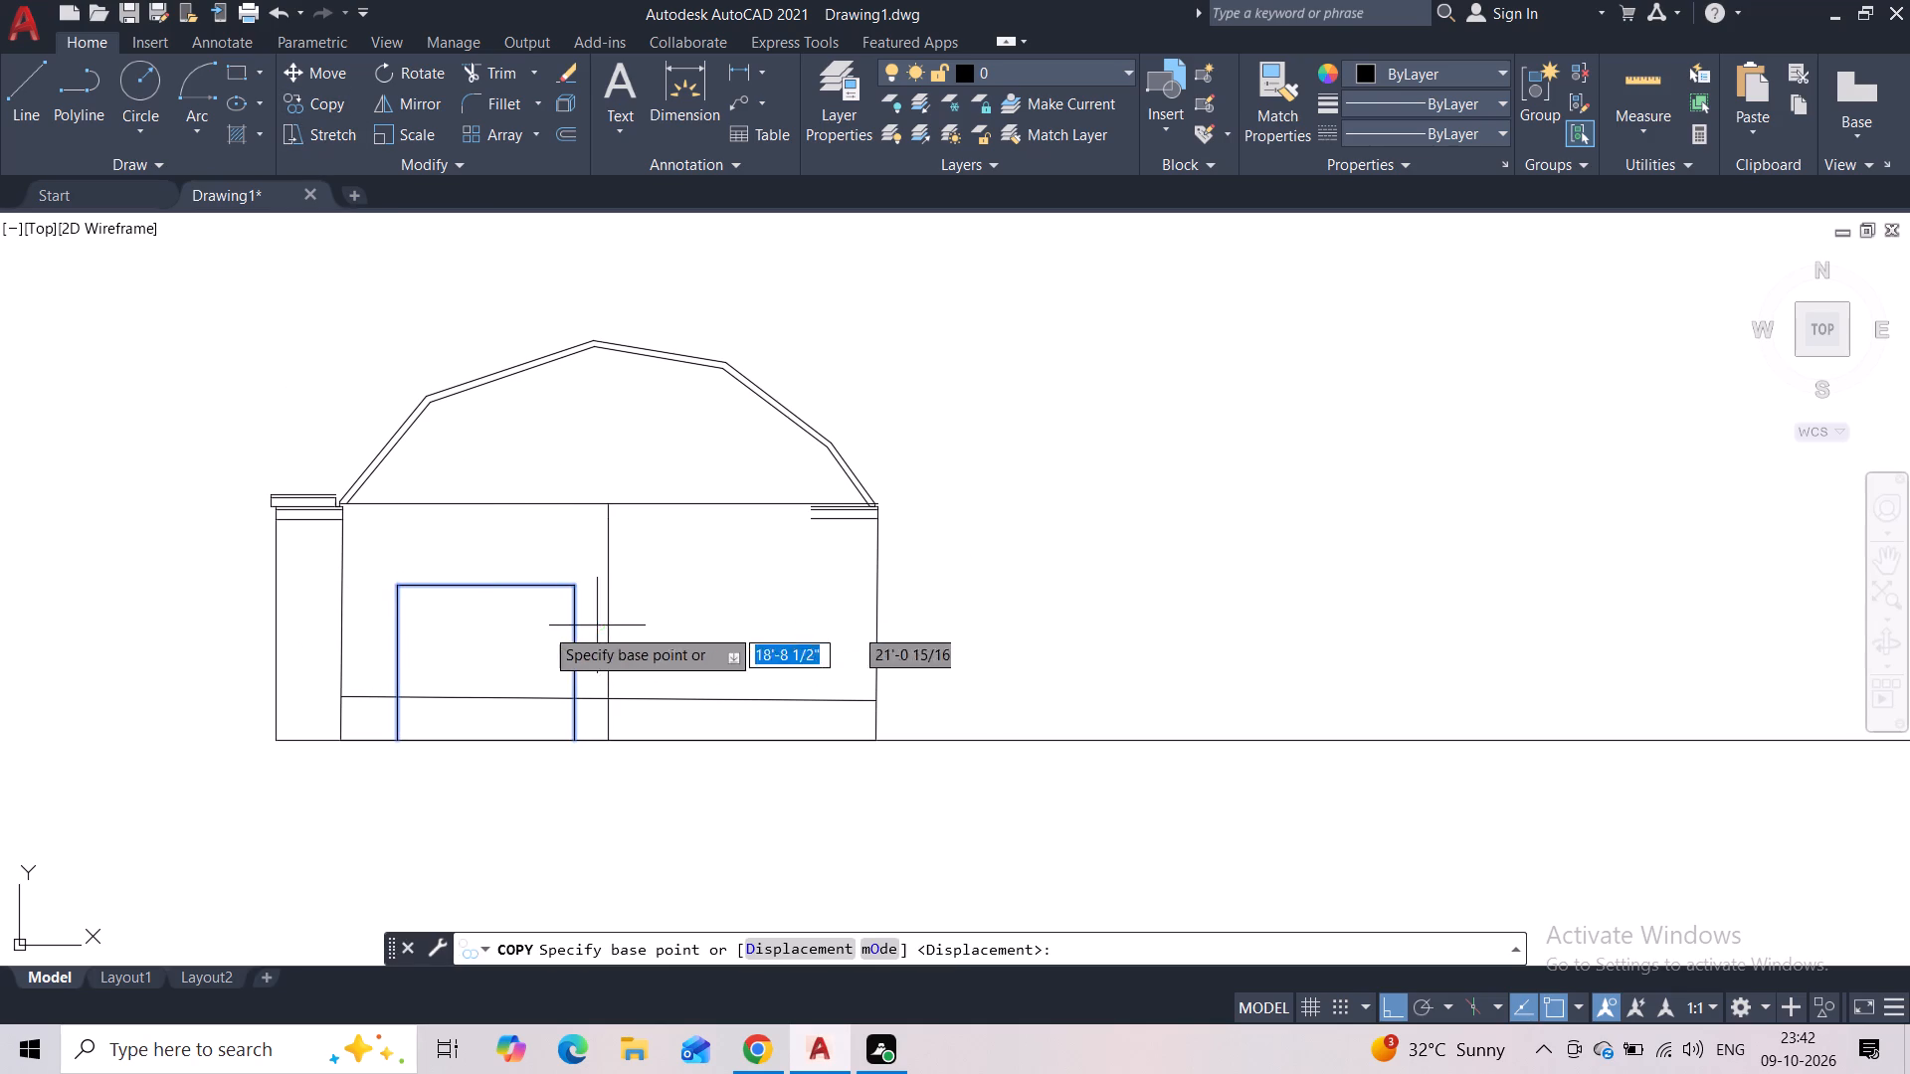
pyautogui.click(386, 591)
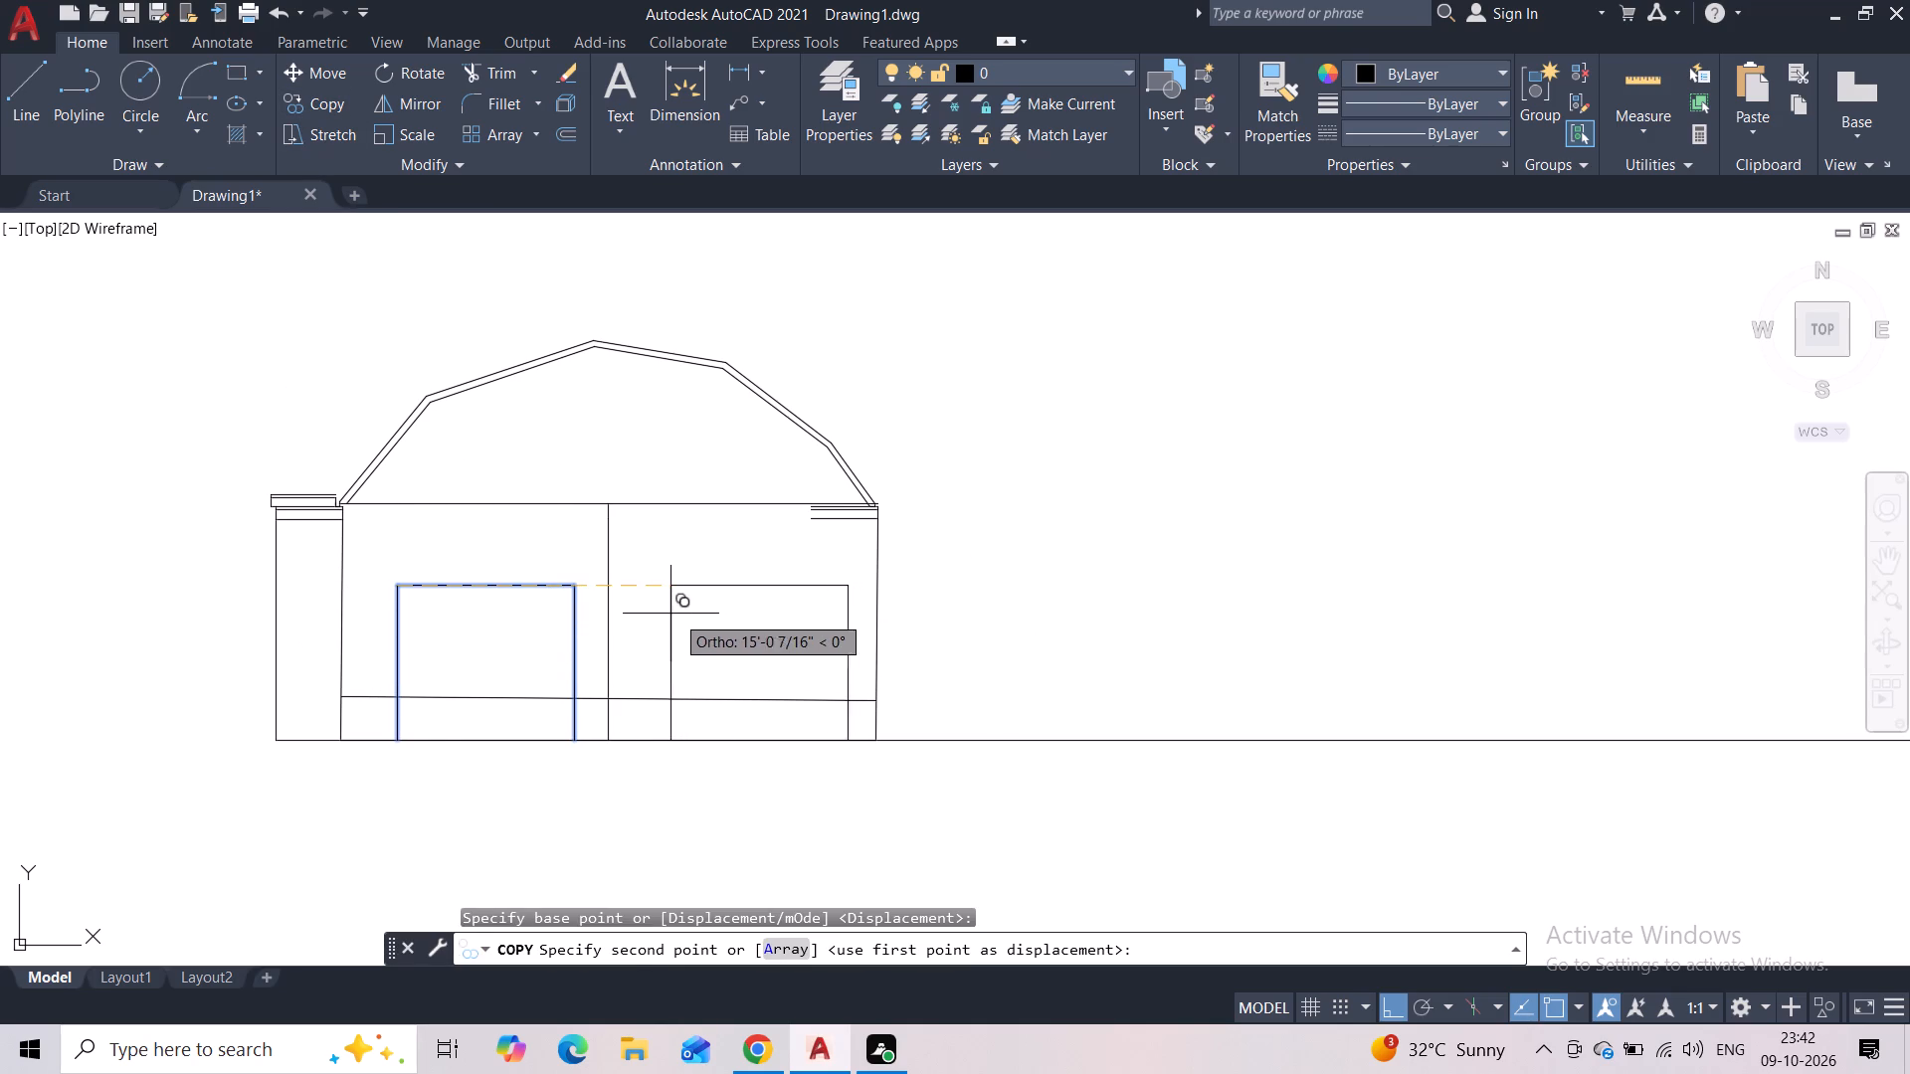
pyautogui.click(651, 614)
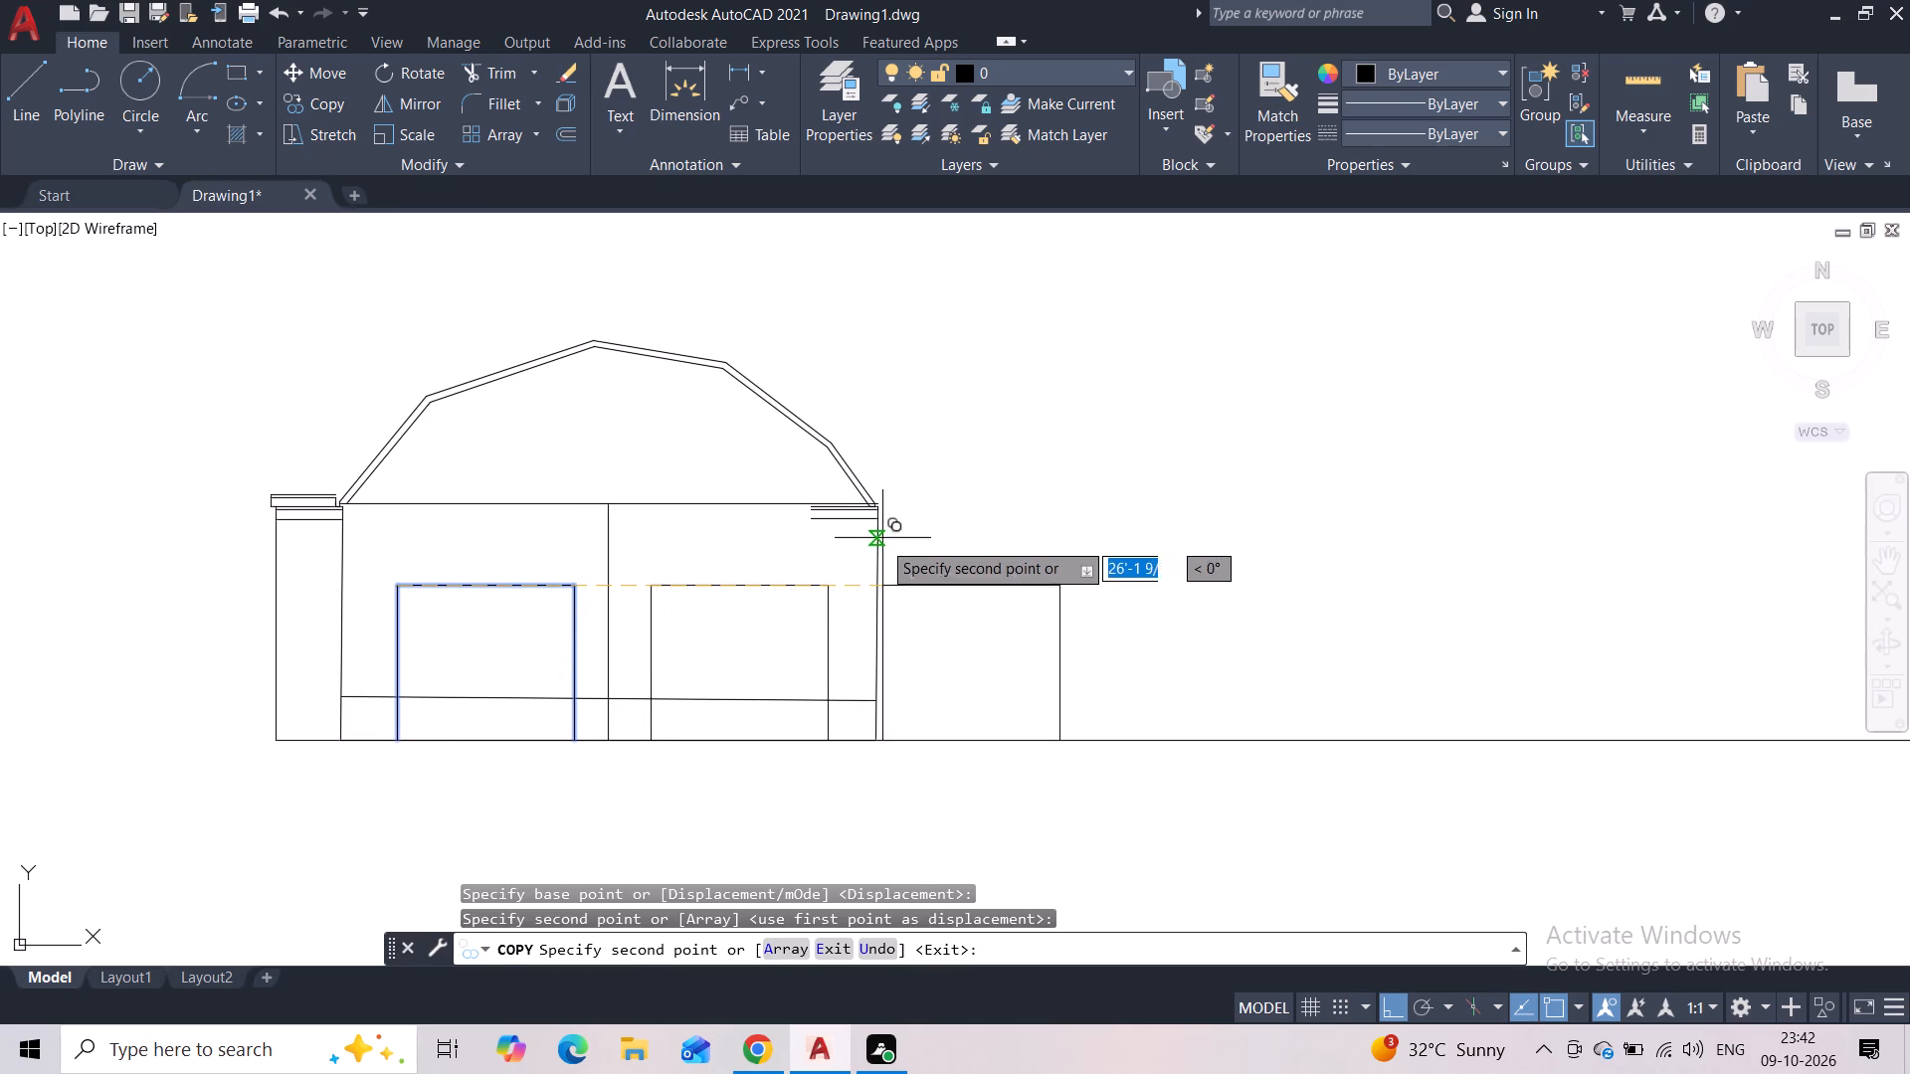
pyautogui.press('Escape')
# Delete the central vertical line between the two door outlines, including its short remaining piece below the springing line.
pyautogui.click(626, 540)
pyautogui.click(605, 549)
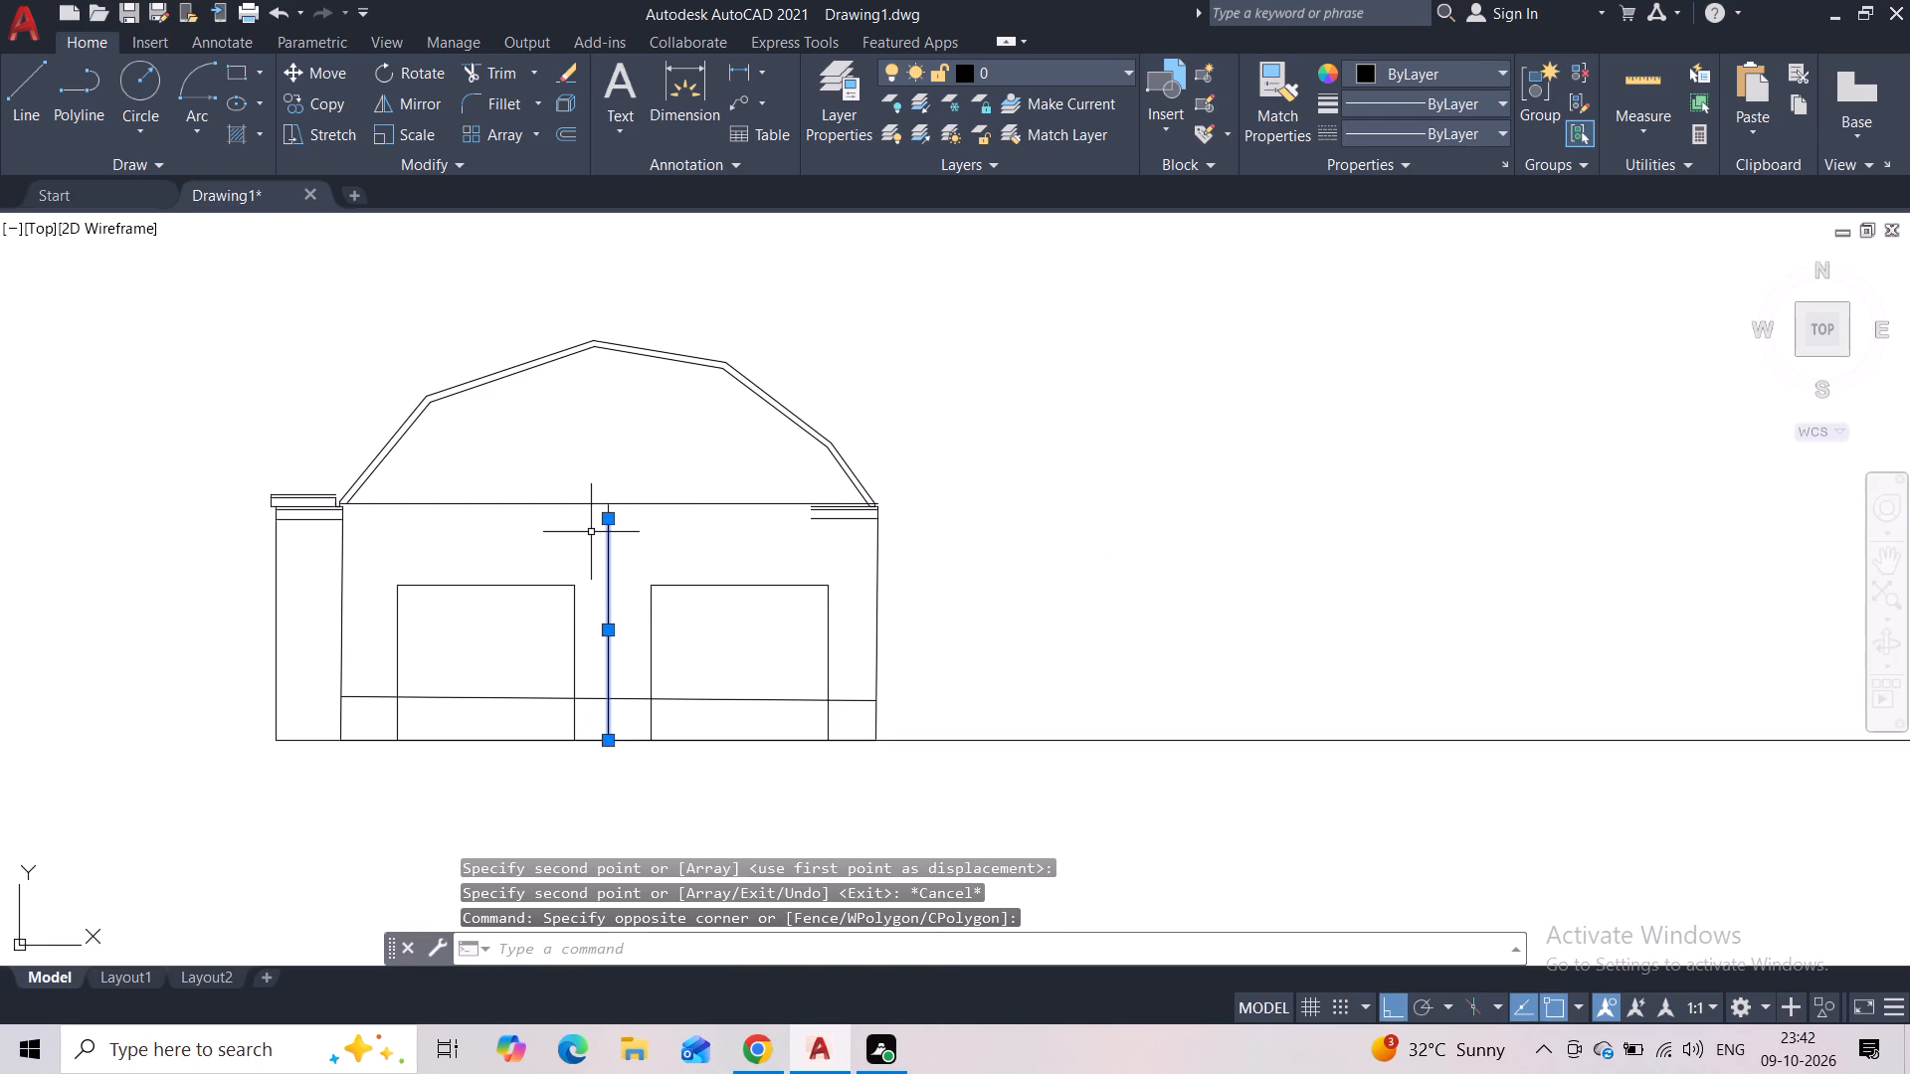
pyautogui.press('Delete')
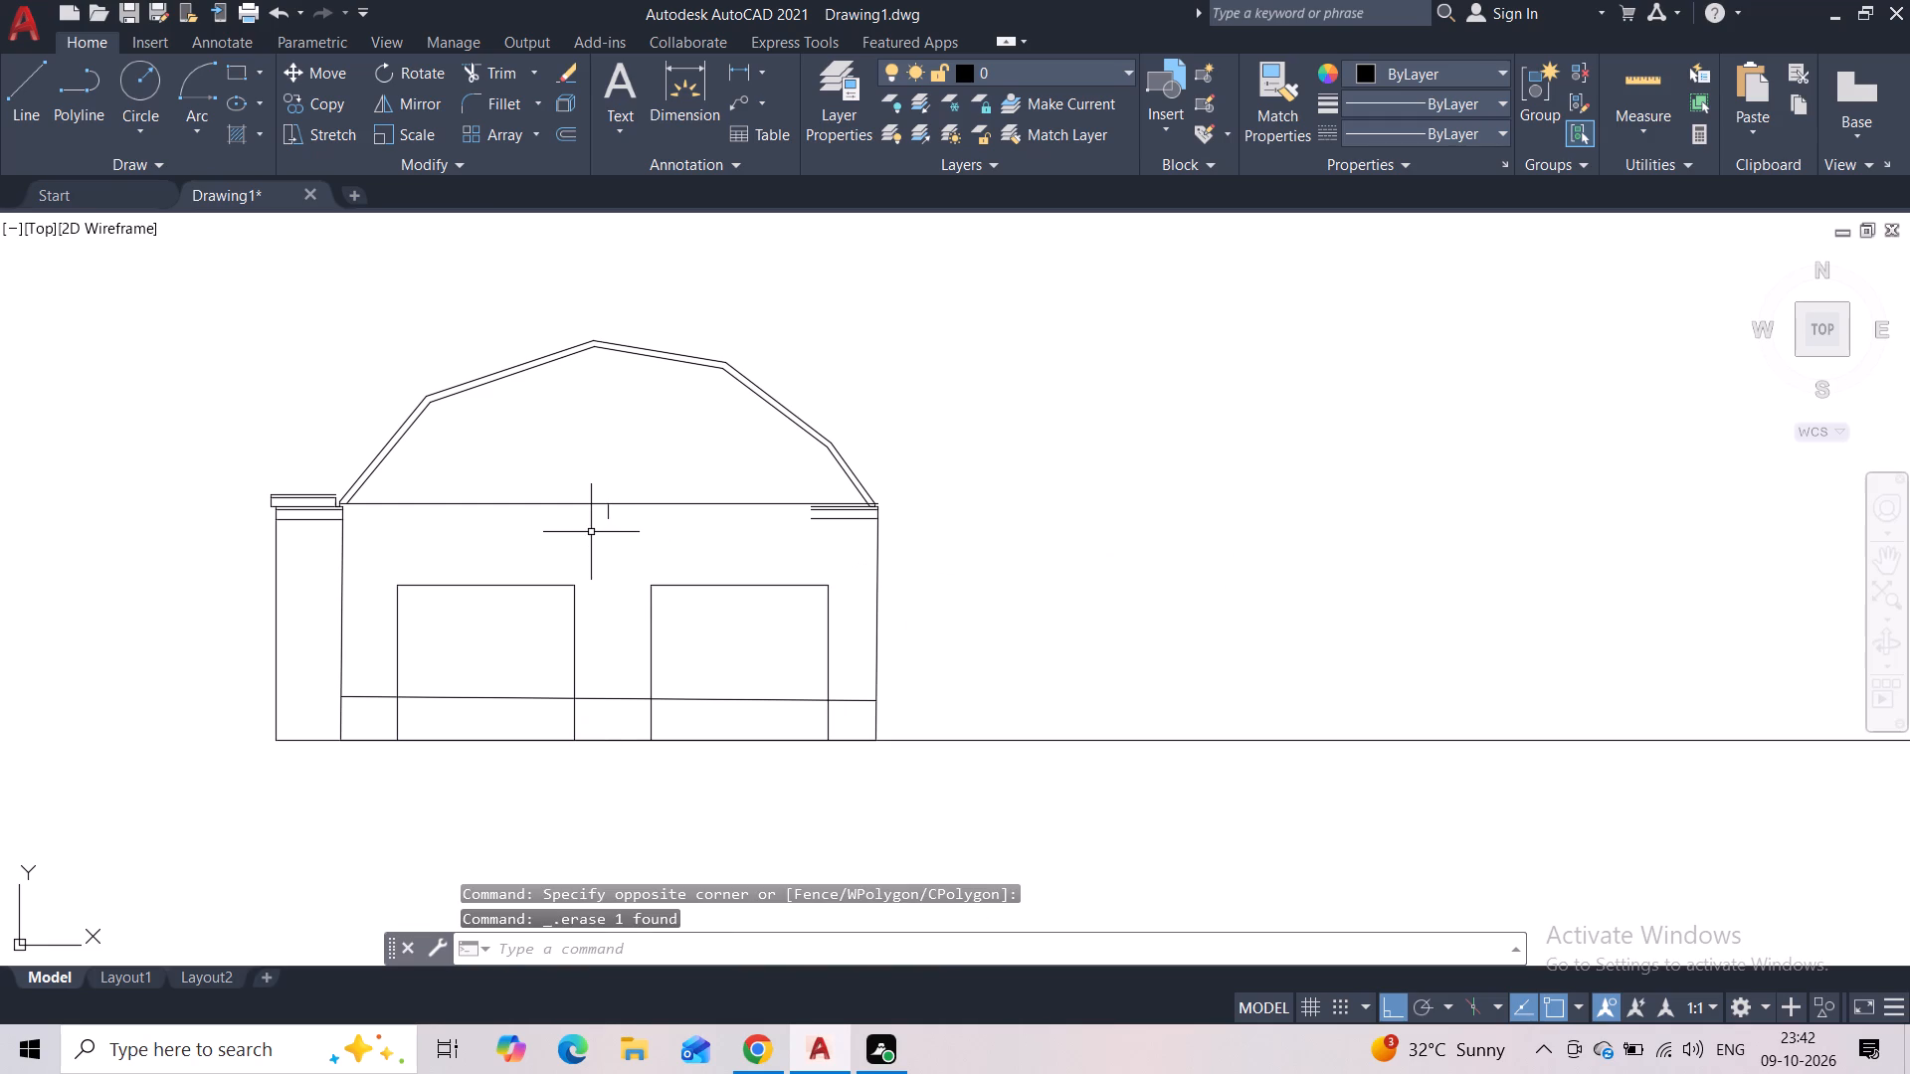
pyautogui.scroll(2, 591, 532)
pyautogui.click(638, 482)
pyautogui.click(606, 488)
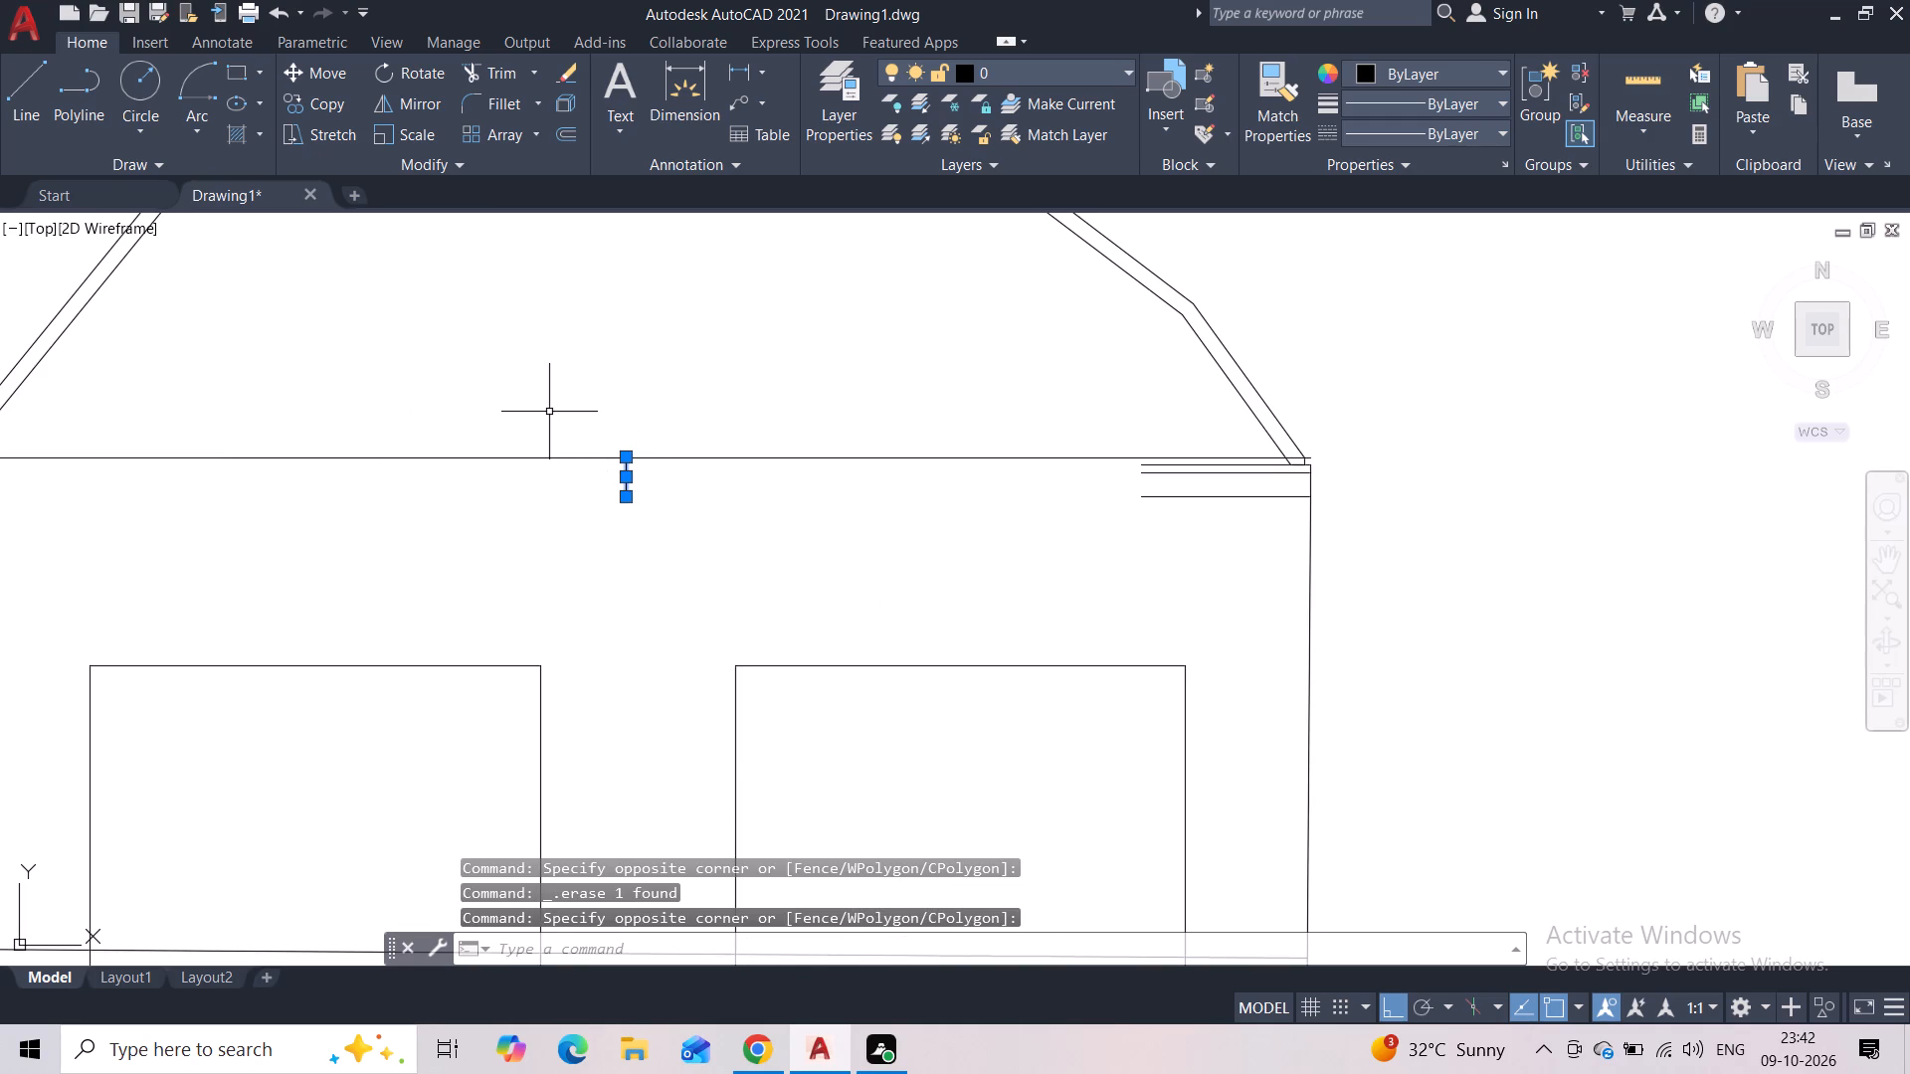
pyautogui.press('Delete')
pyautogui.scroll(-3, 570, 516)
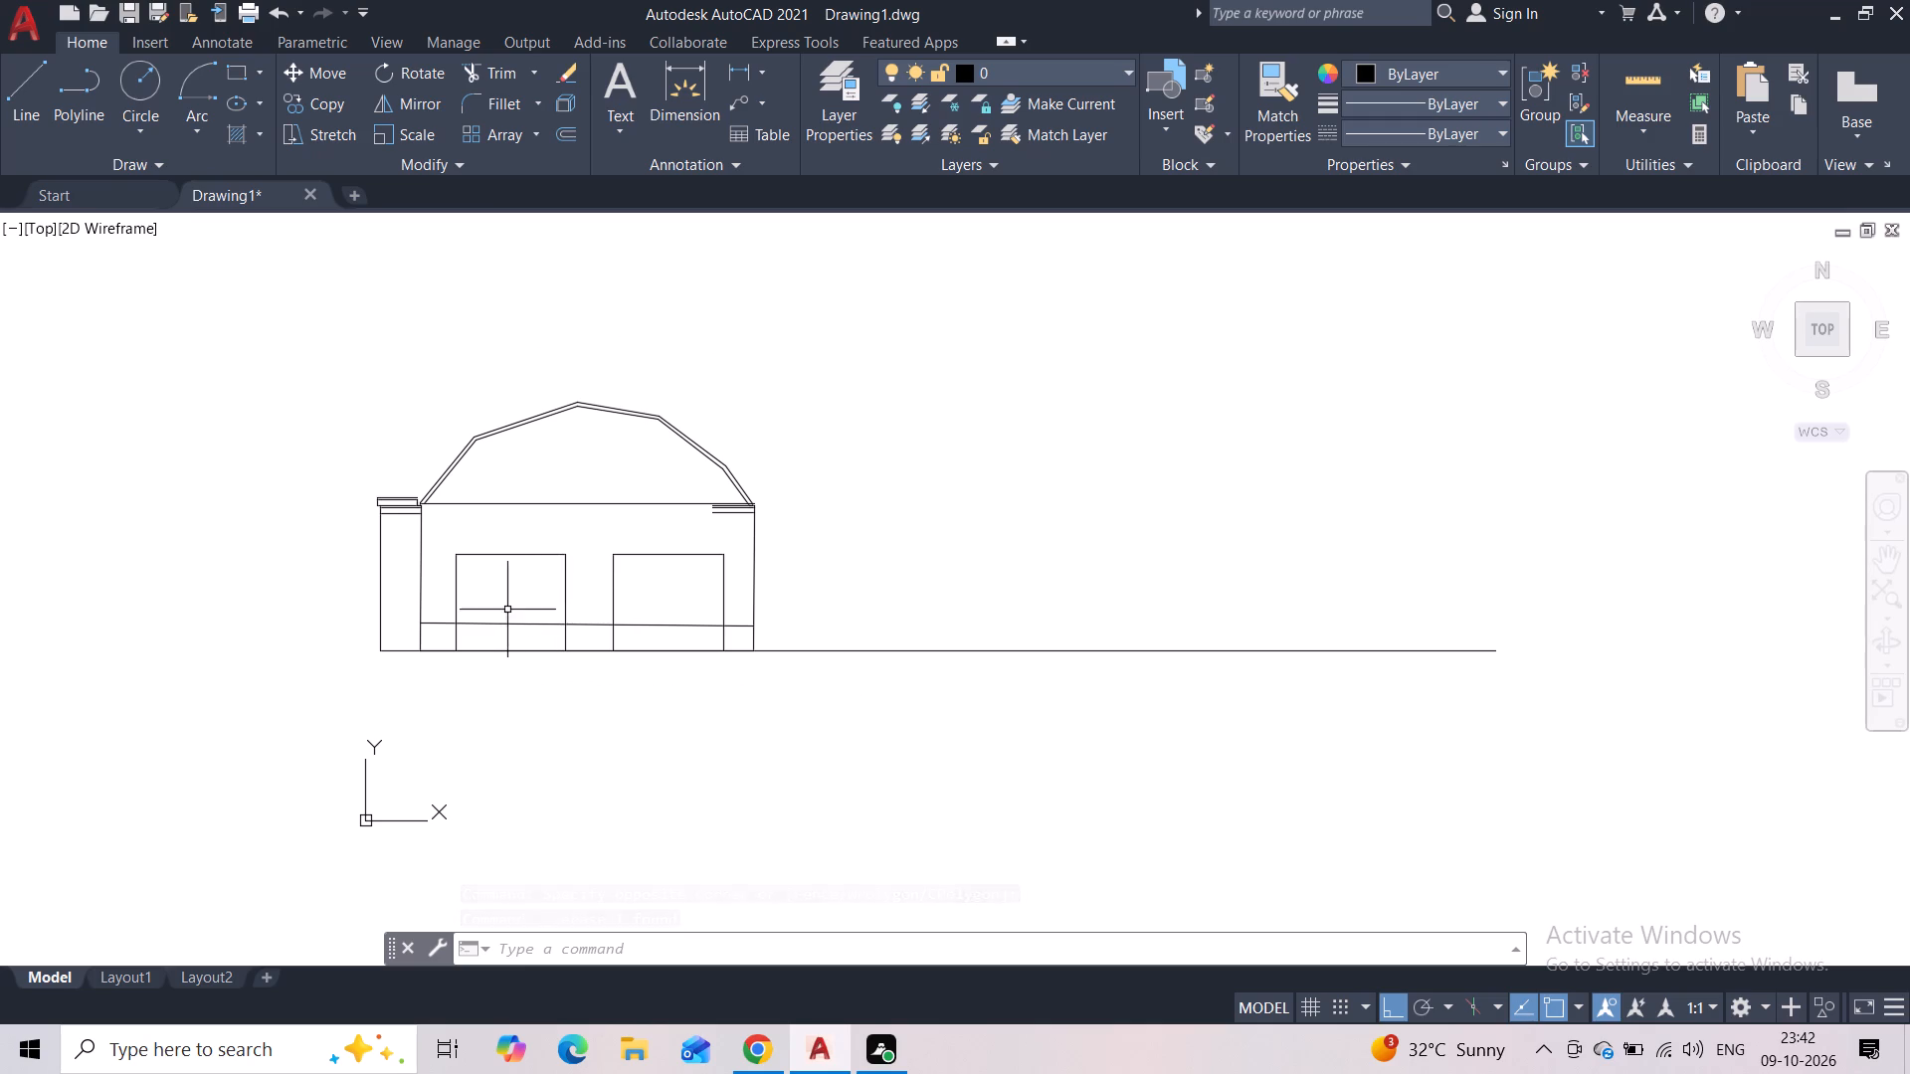
# Draw a vertical line about 9'-5" tall up from the base line, just outside the left door's left side.
pyautogui.click(26, 112)
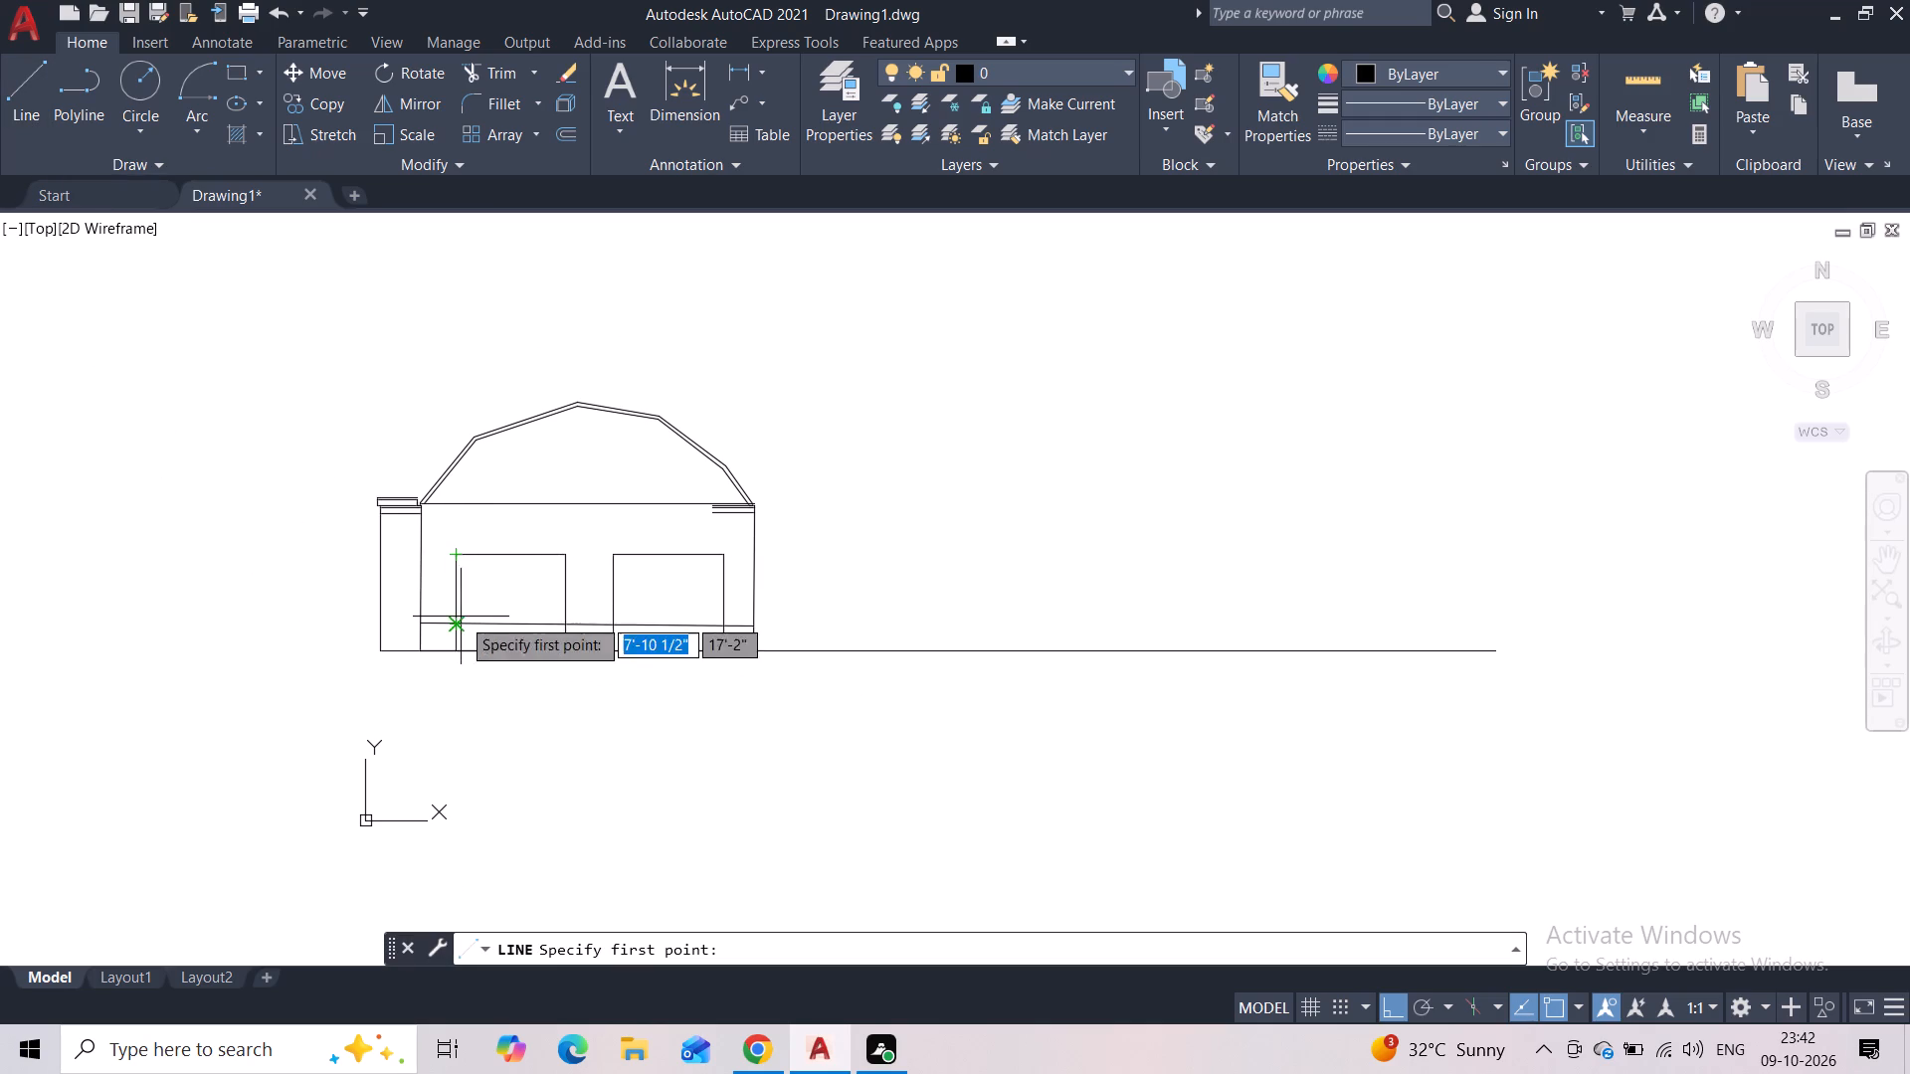
pyautogui.scroll(3, 447, 648)
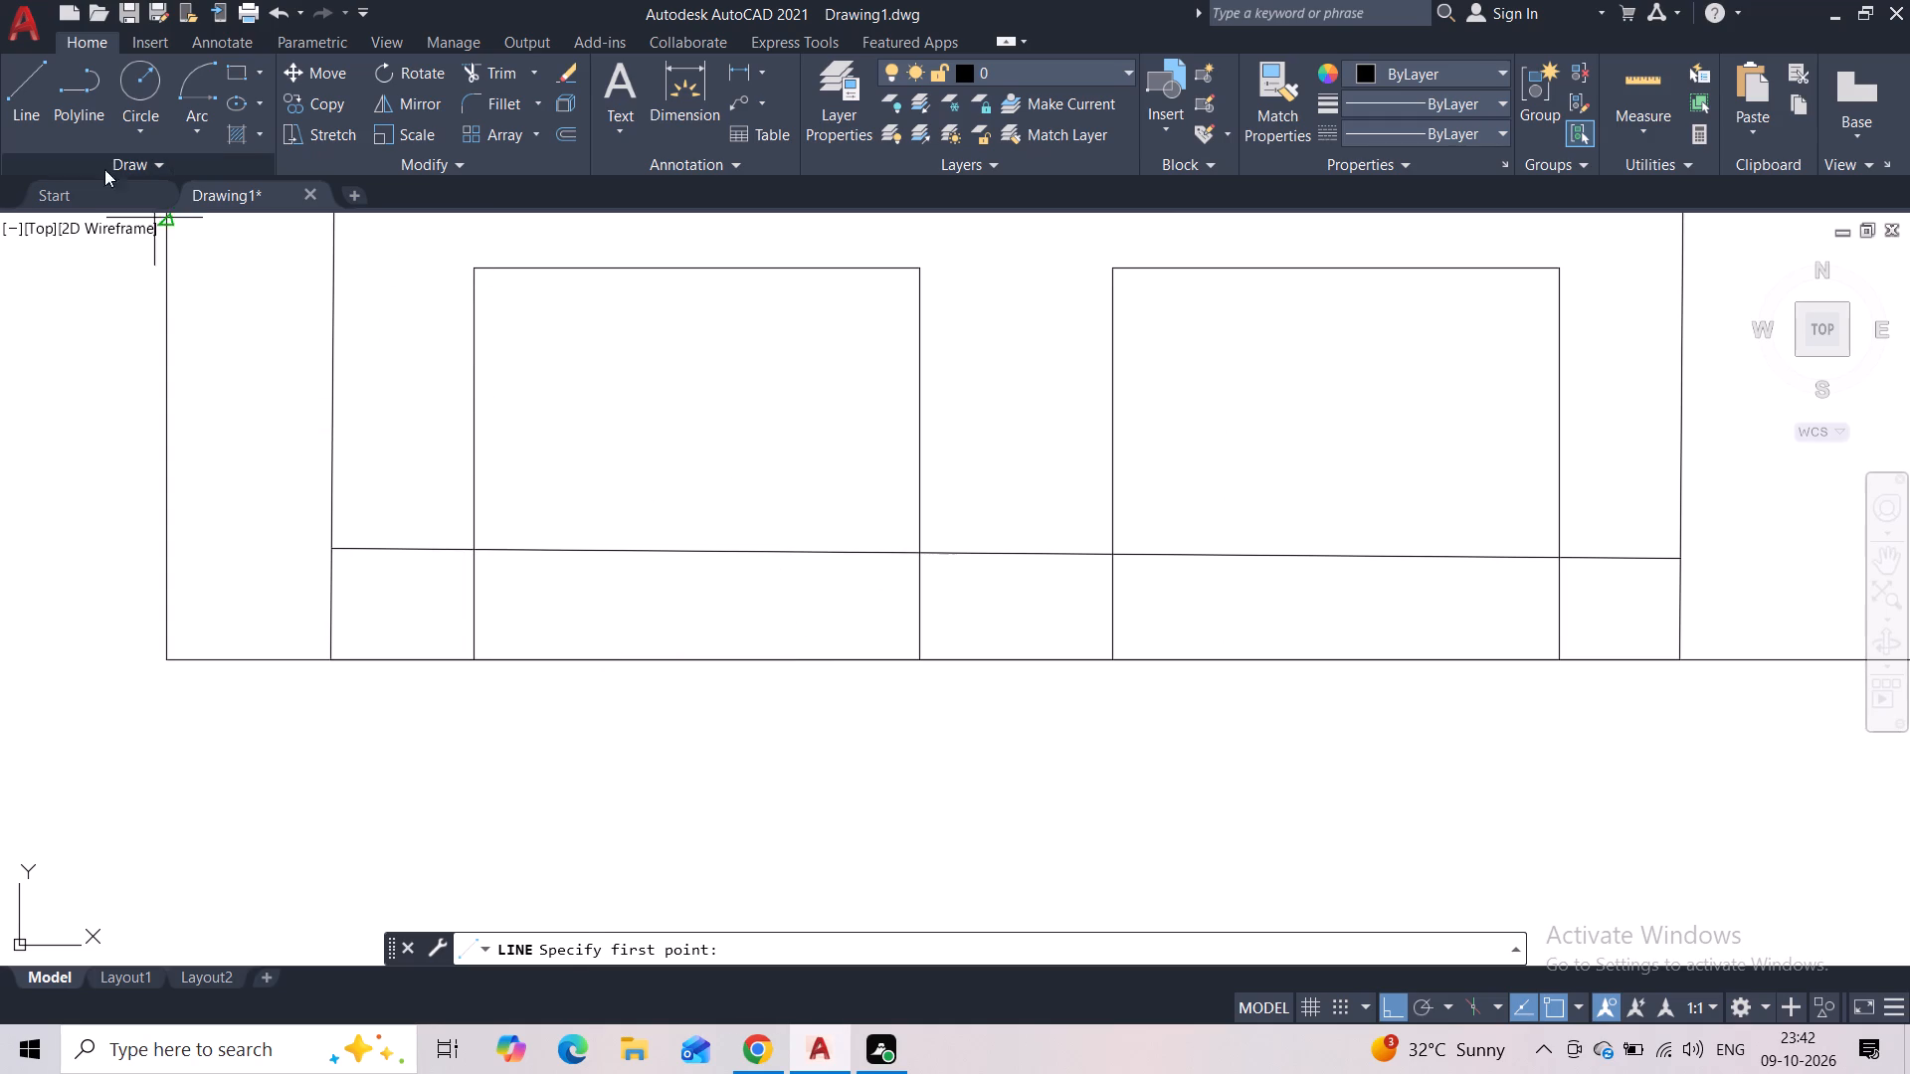
pyautogui.click(24, 113)
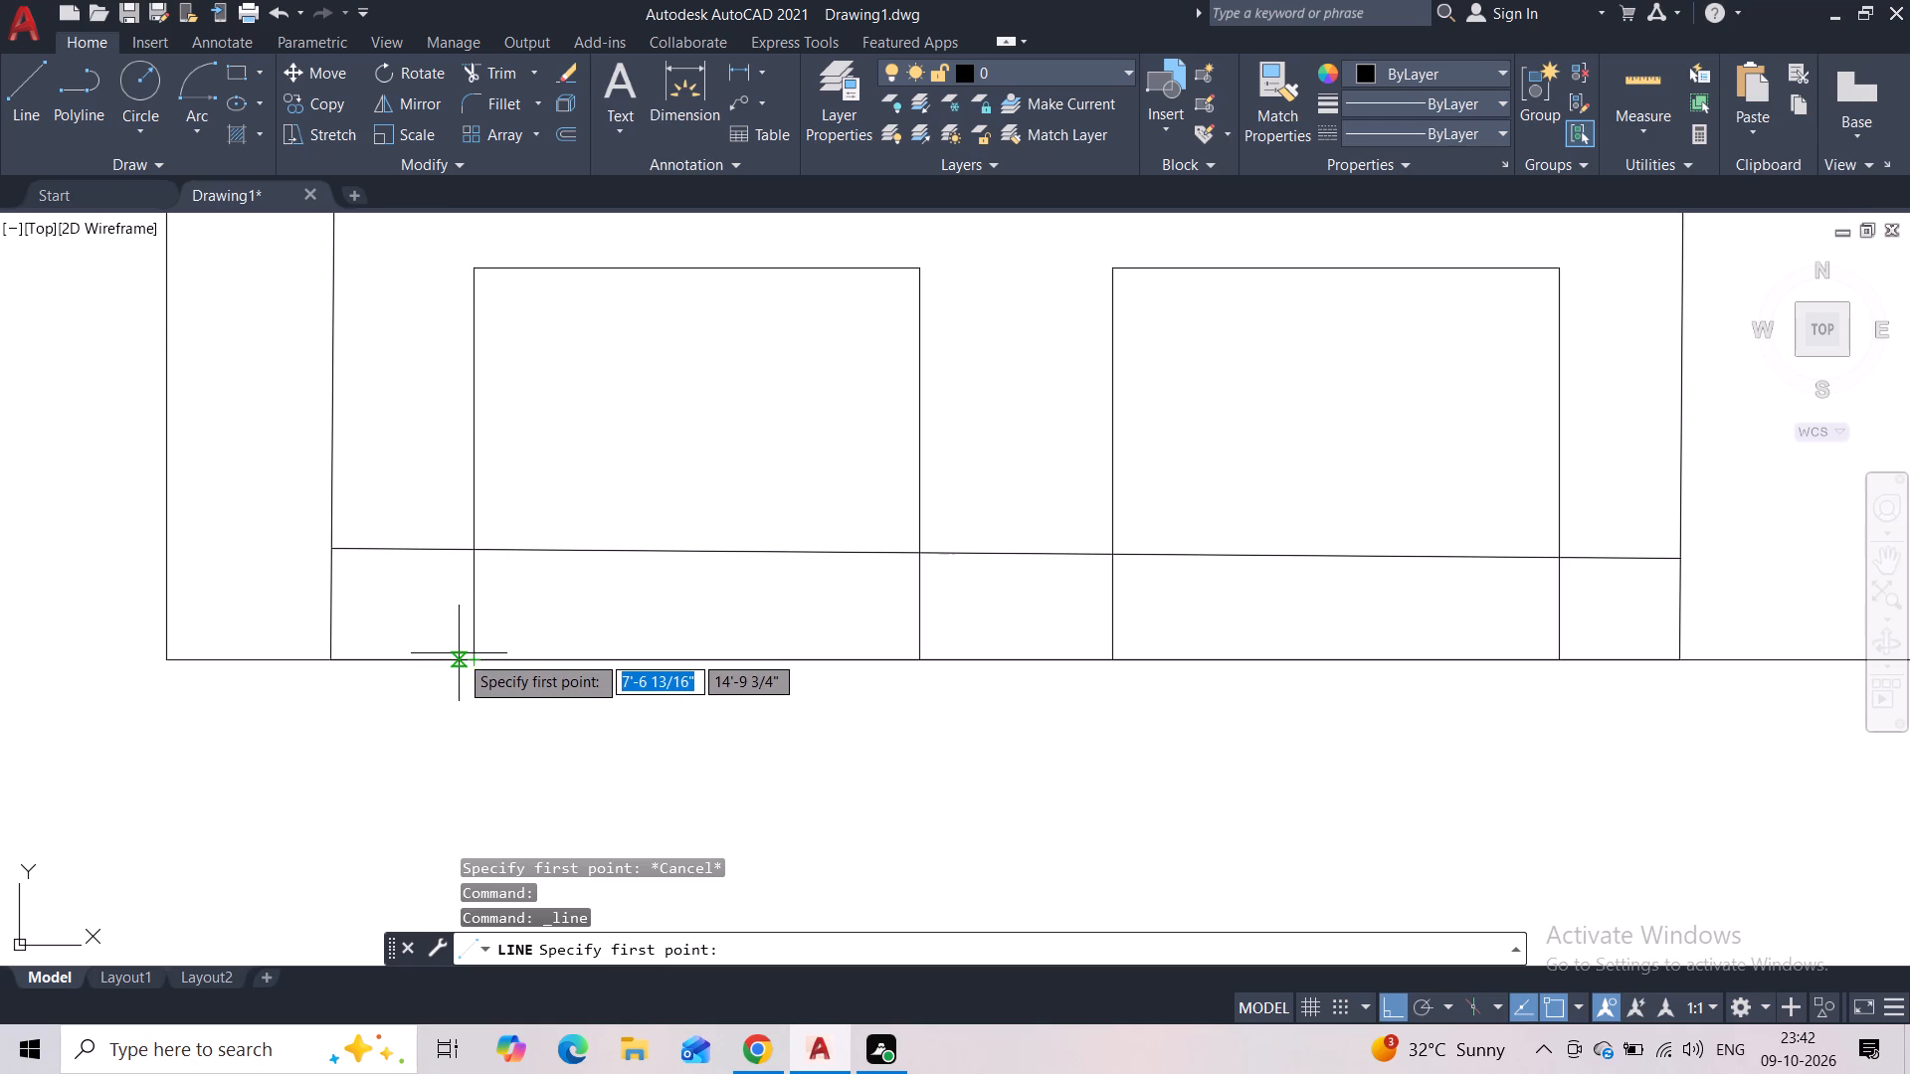
pyautogui.click(459, 653)
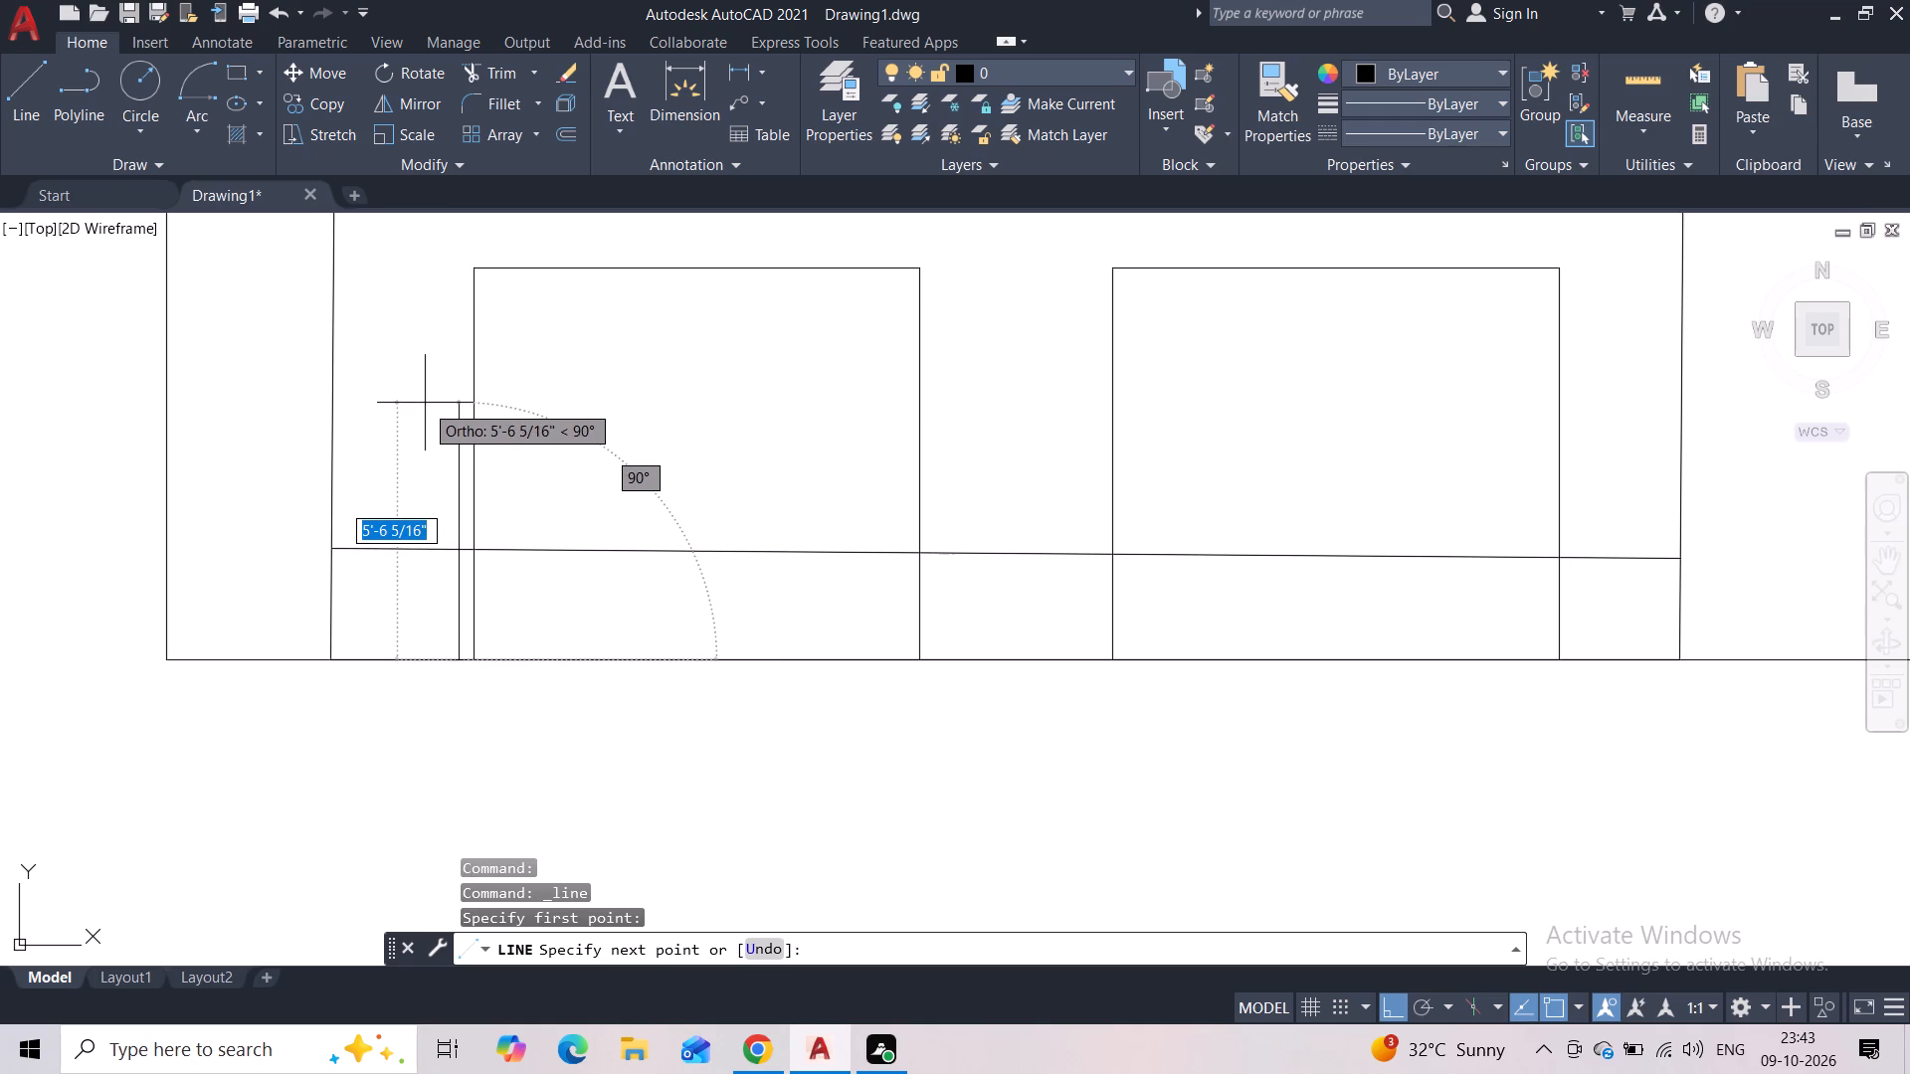
pyautogui.moveTo(457, 256); pyautogui.dragTo(436, 403, button='middle')
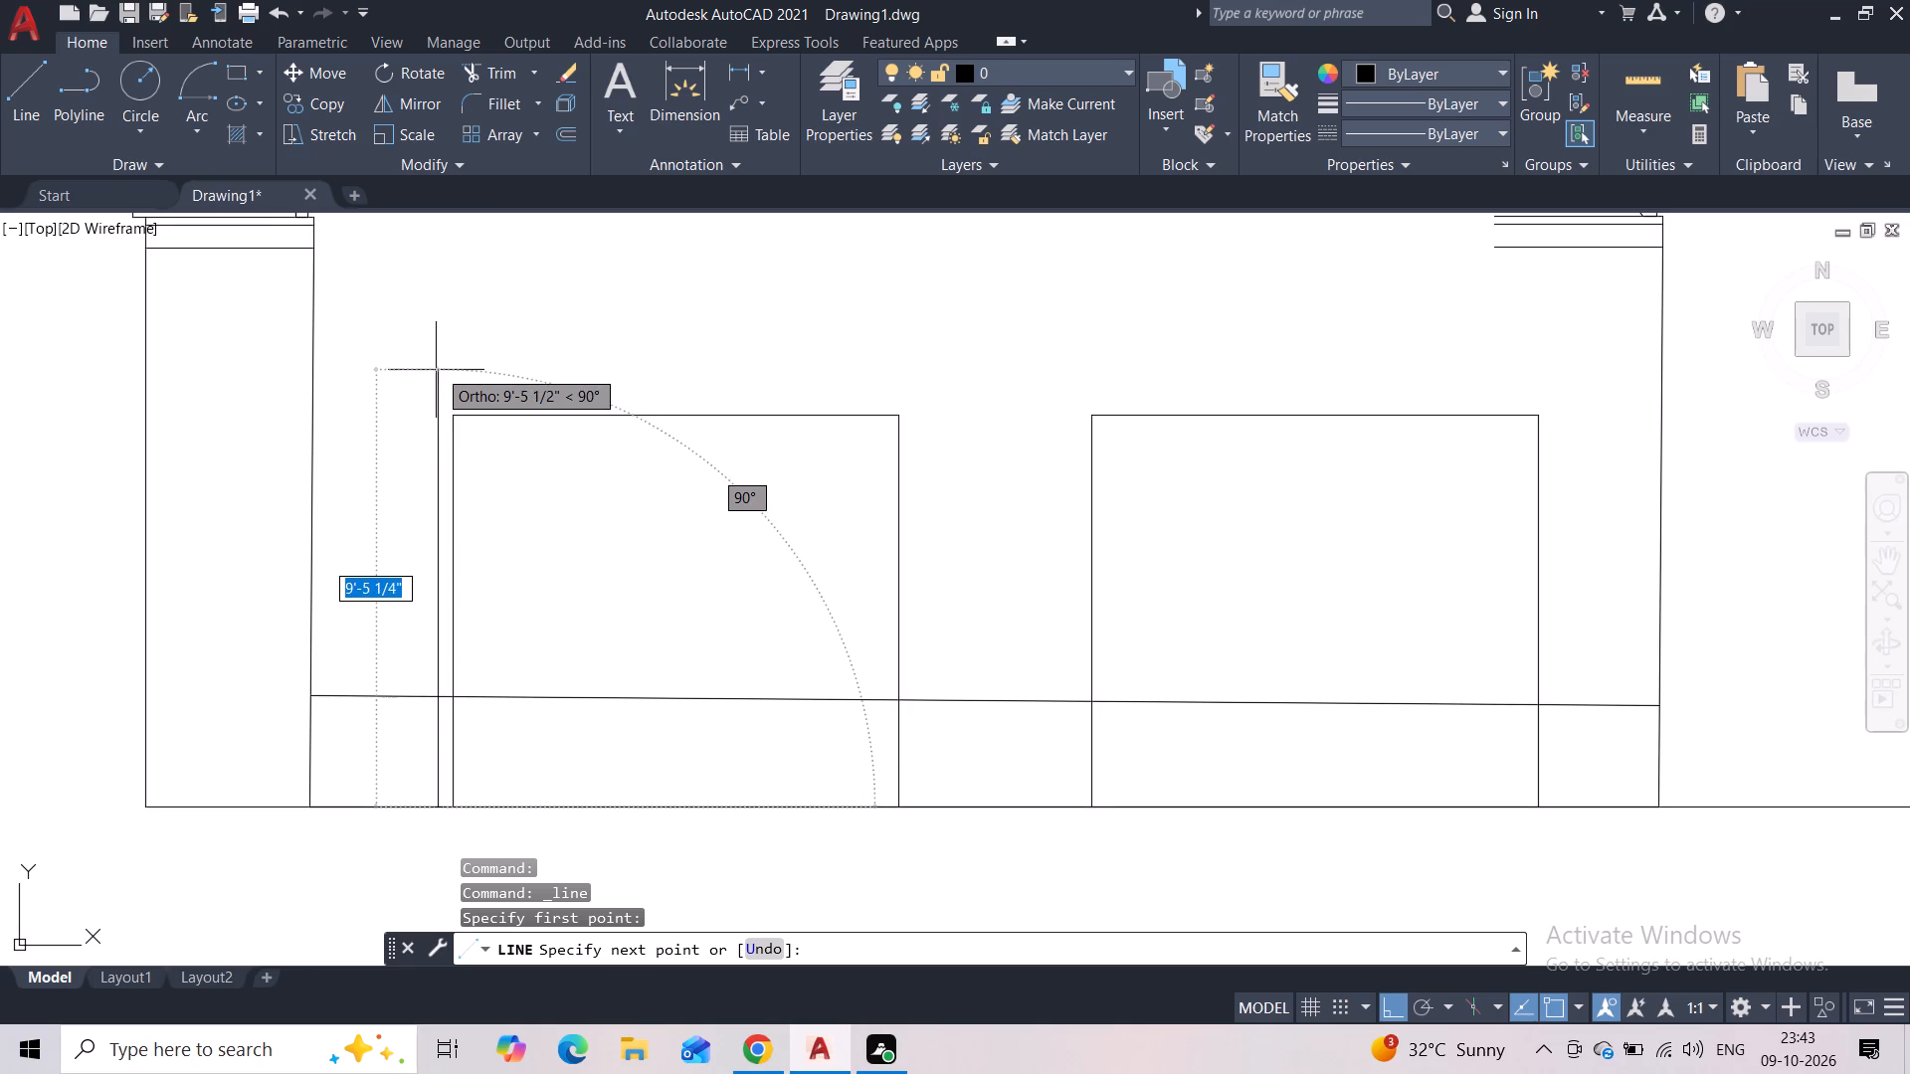
pyautogui.click(436, 370)
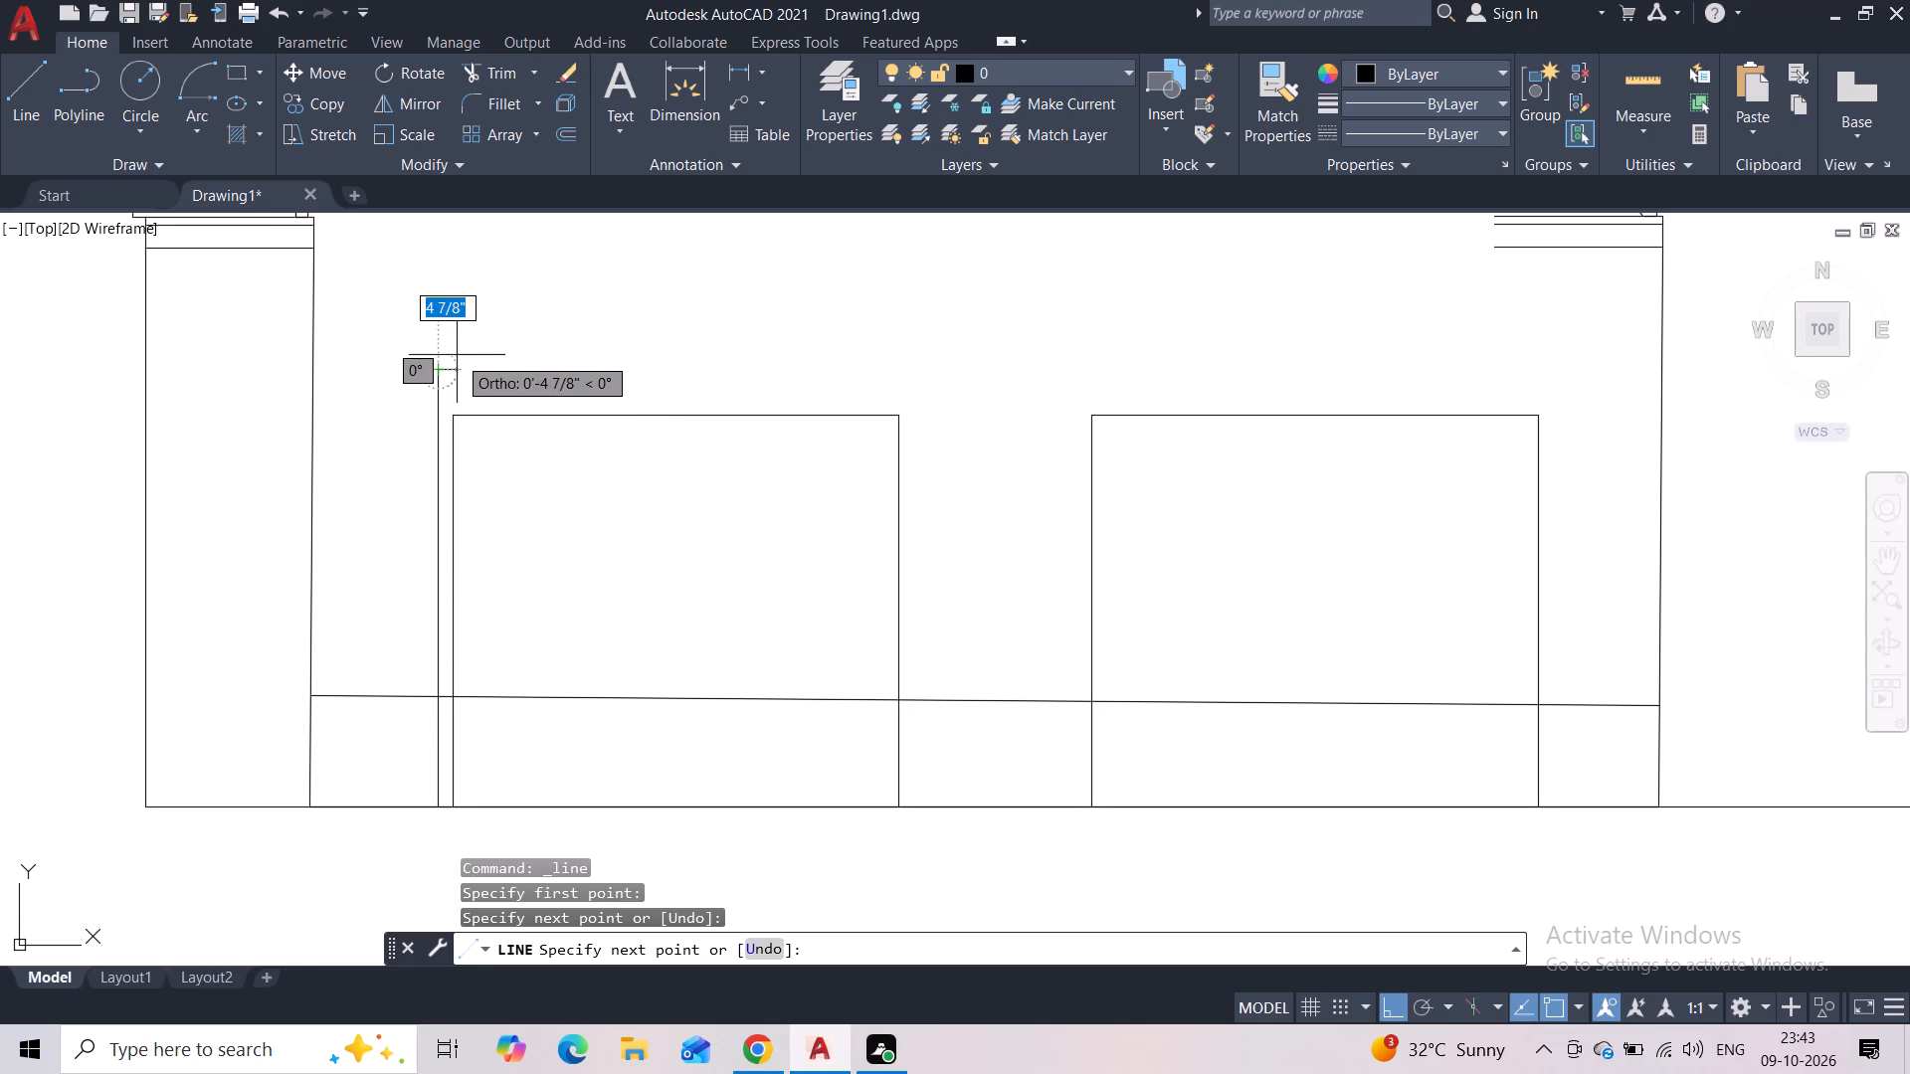
pyautogui.press('Escape')
pyautogui.press('Escape')
# Copy the new vertical line horizontally to just outside the left door's right side and both sides of the right door.
pyautogui.click(457, 357)
pyautogui.click(425, 386)
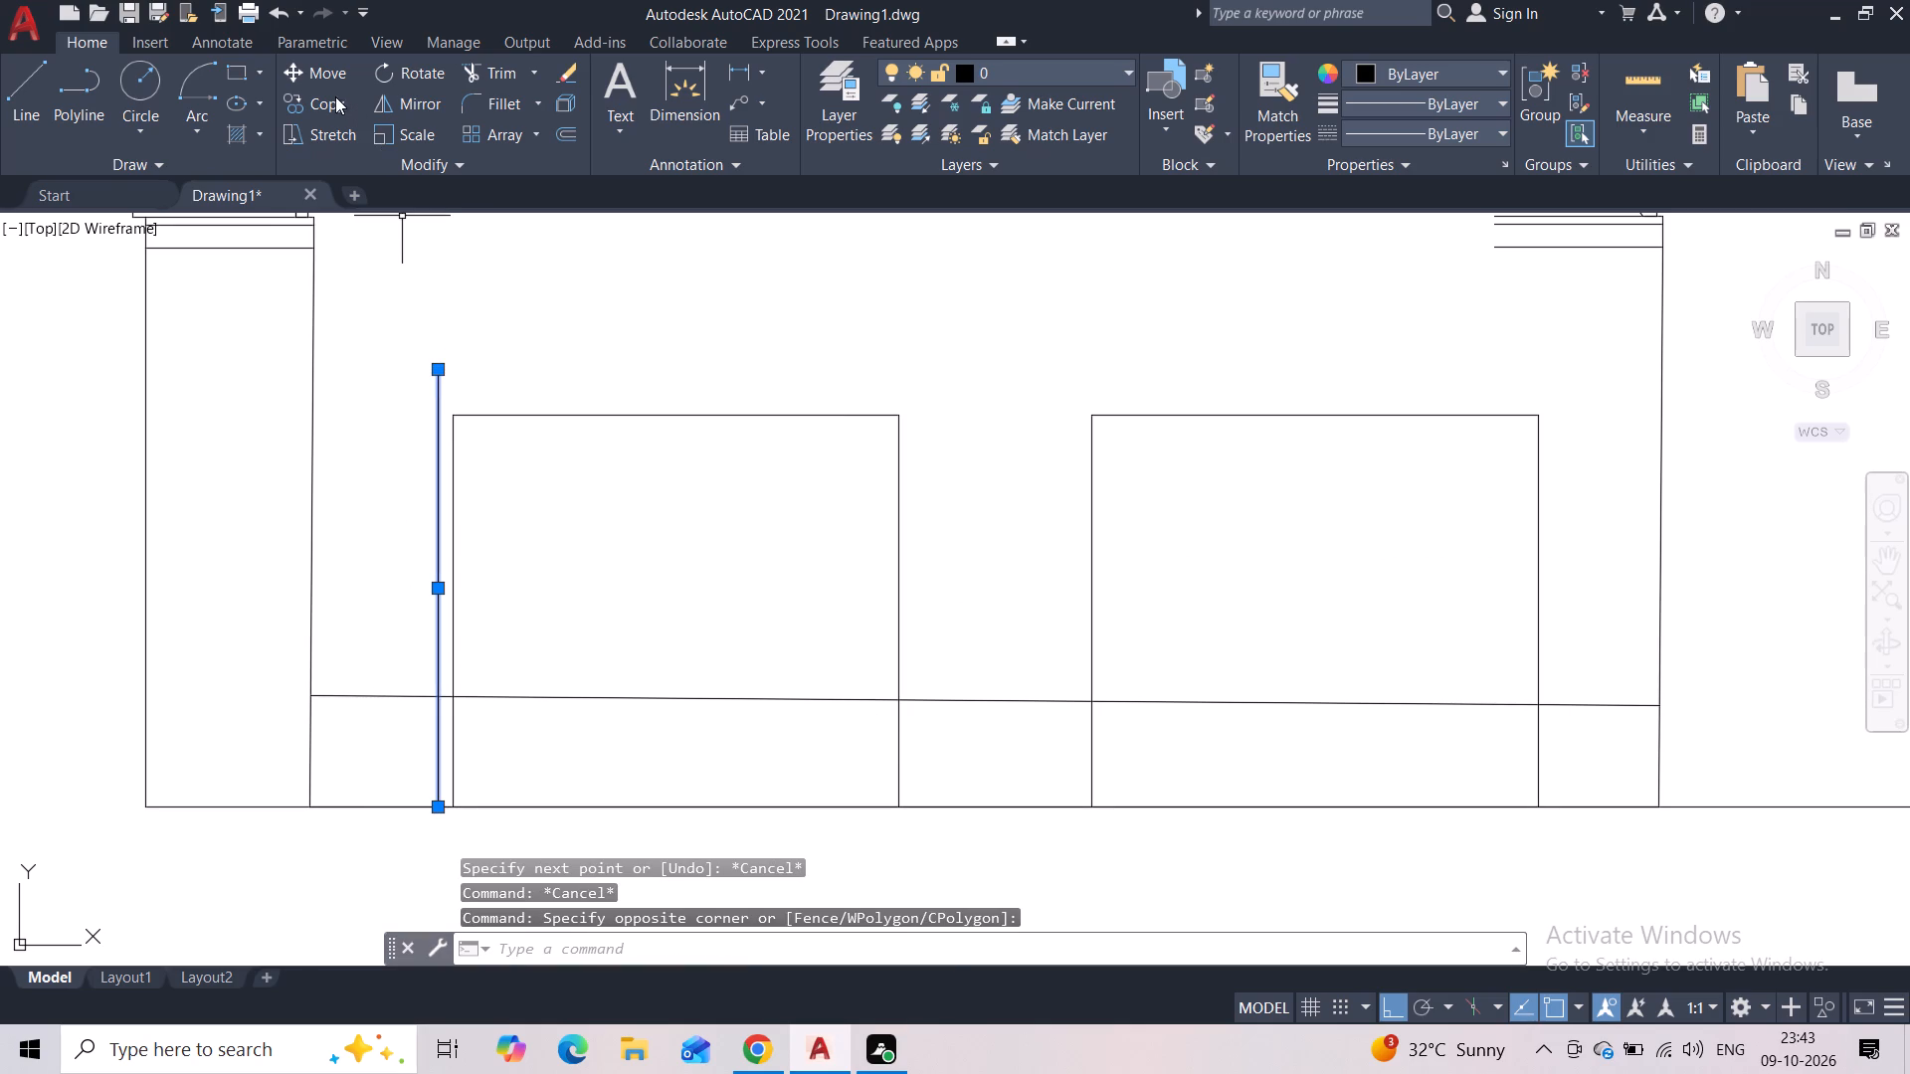
pyautogui.click(330, 76)
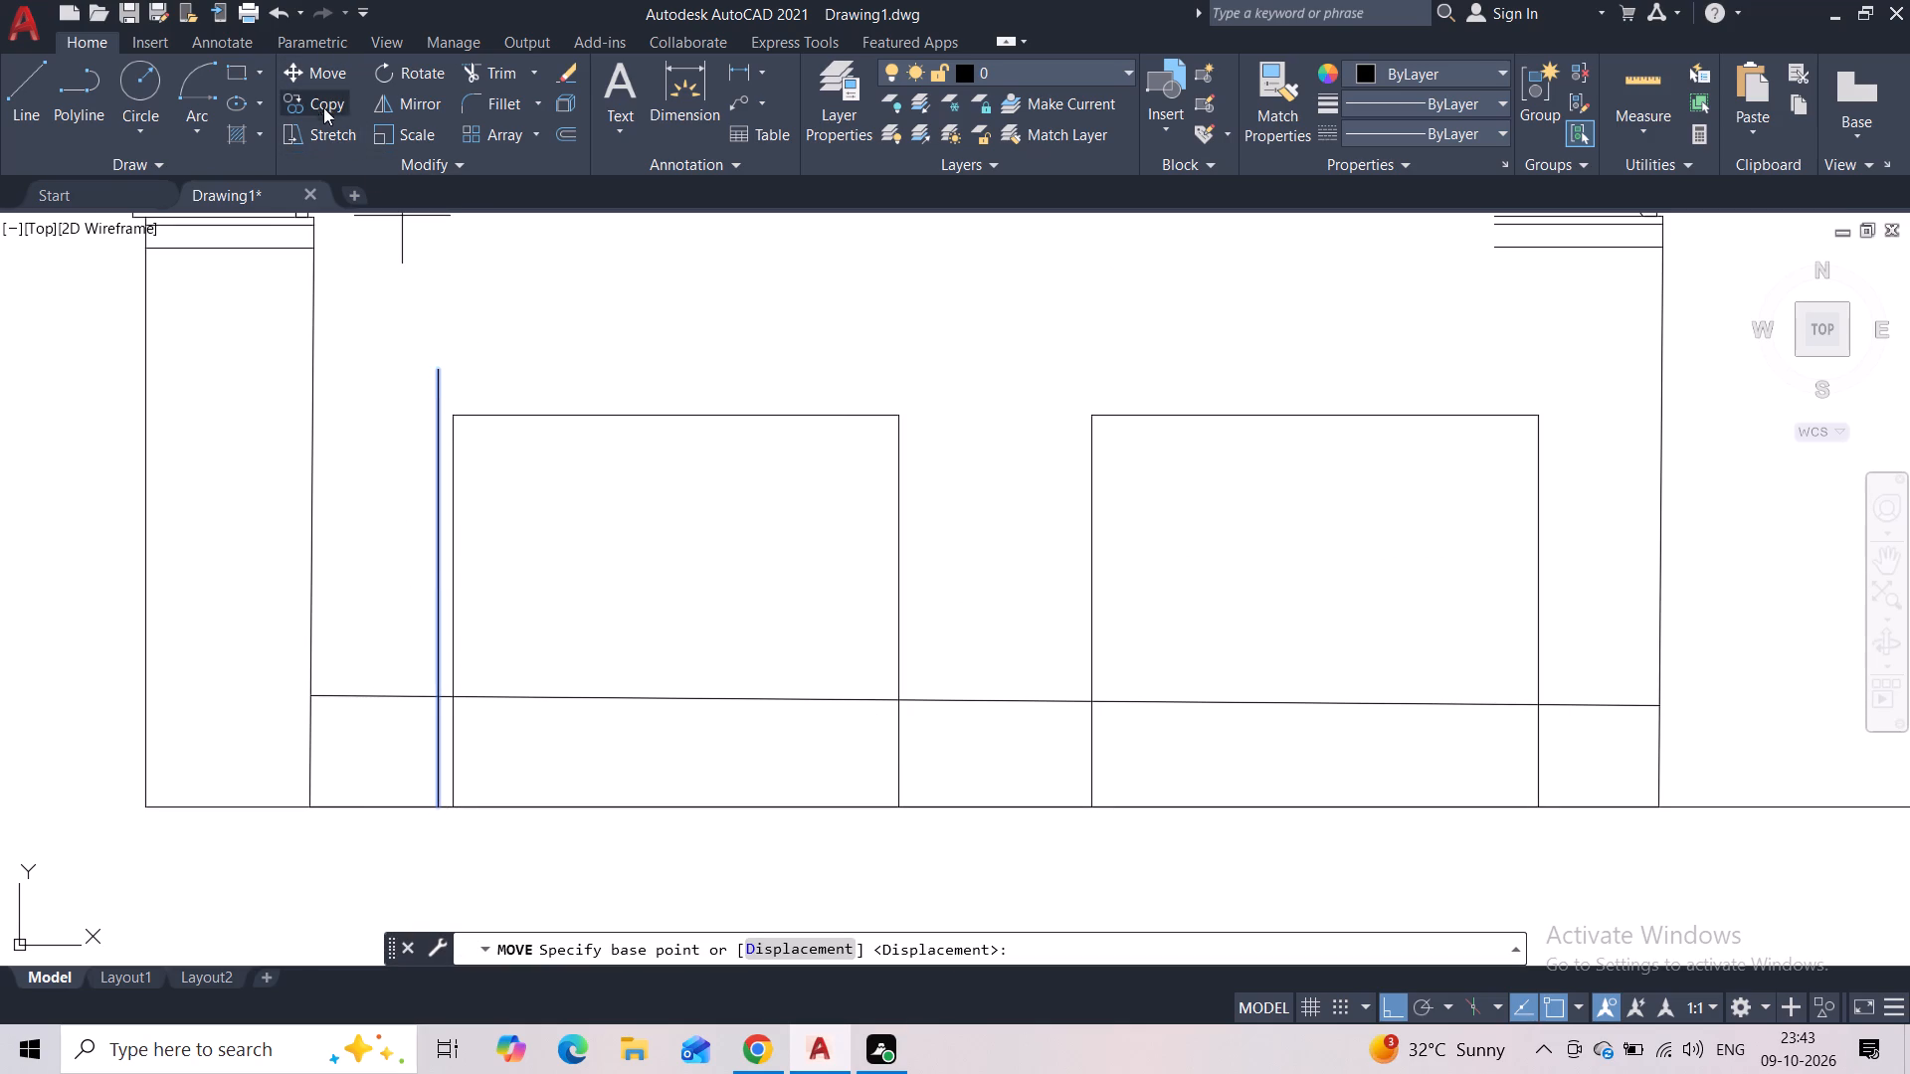
pyautogui.press('Escape')
pyautogui.click(478, 349)
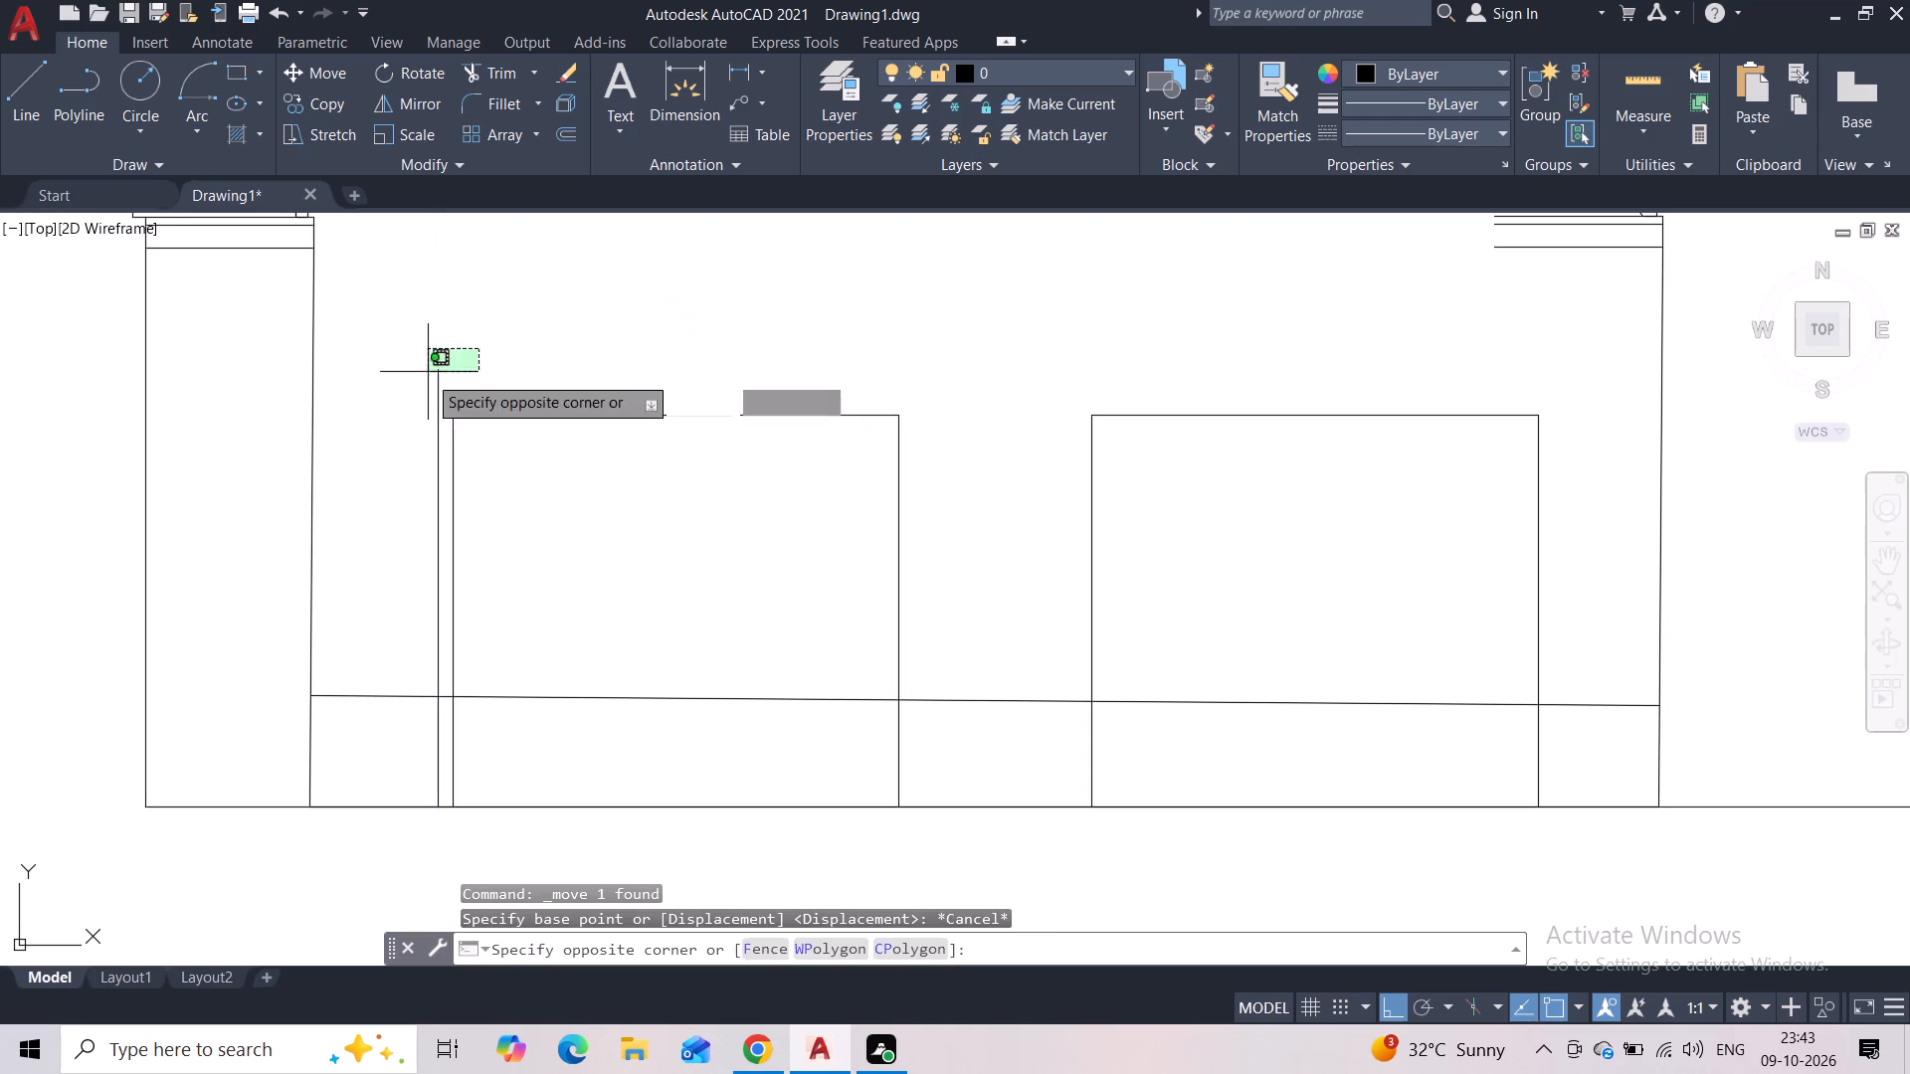
pyautogui.click(425, 374)
pyautogui.click(314, 98)
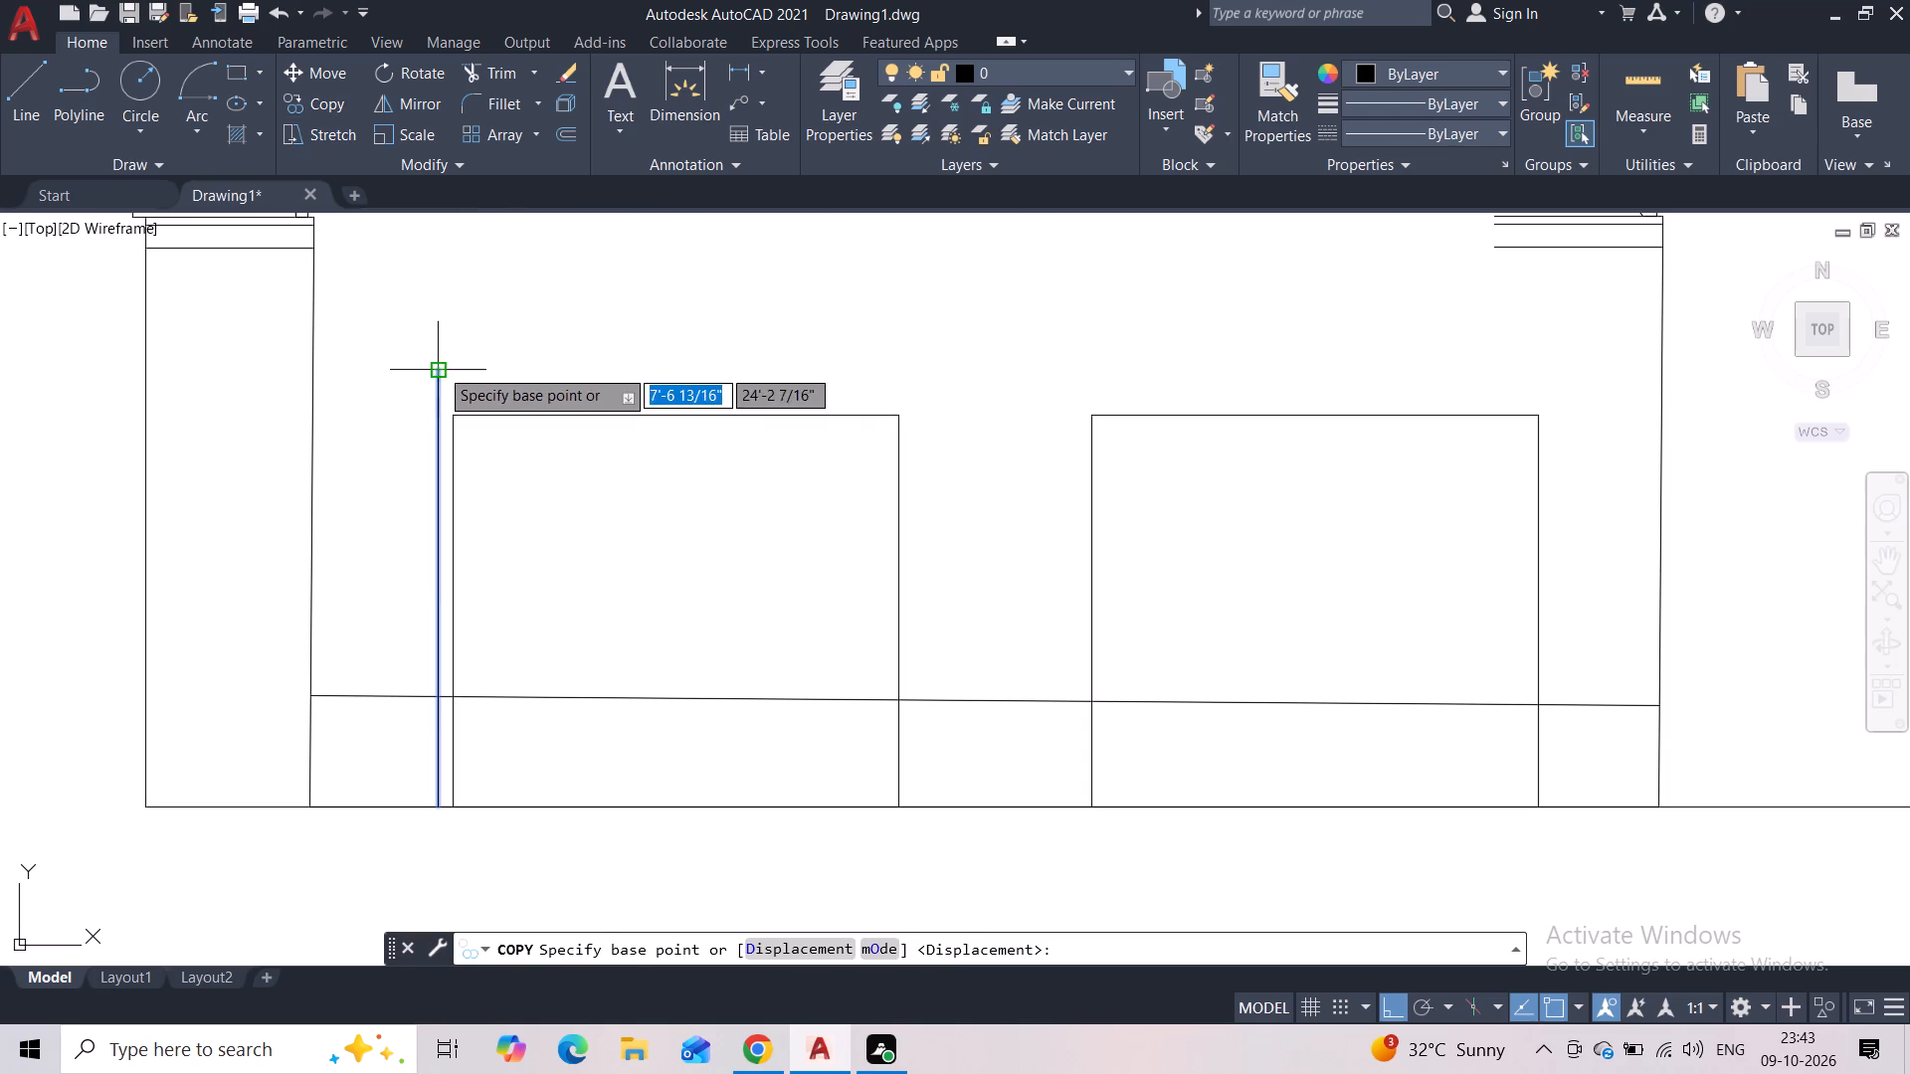
pyautogui.click(439, 367)
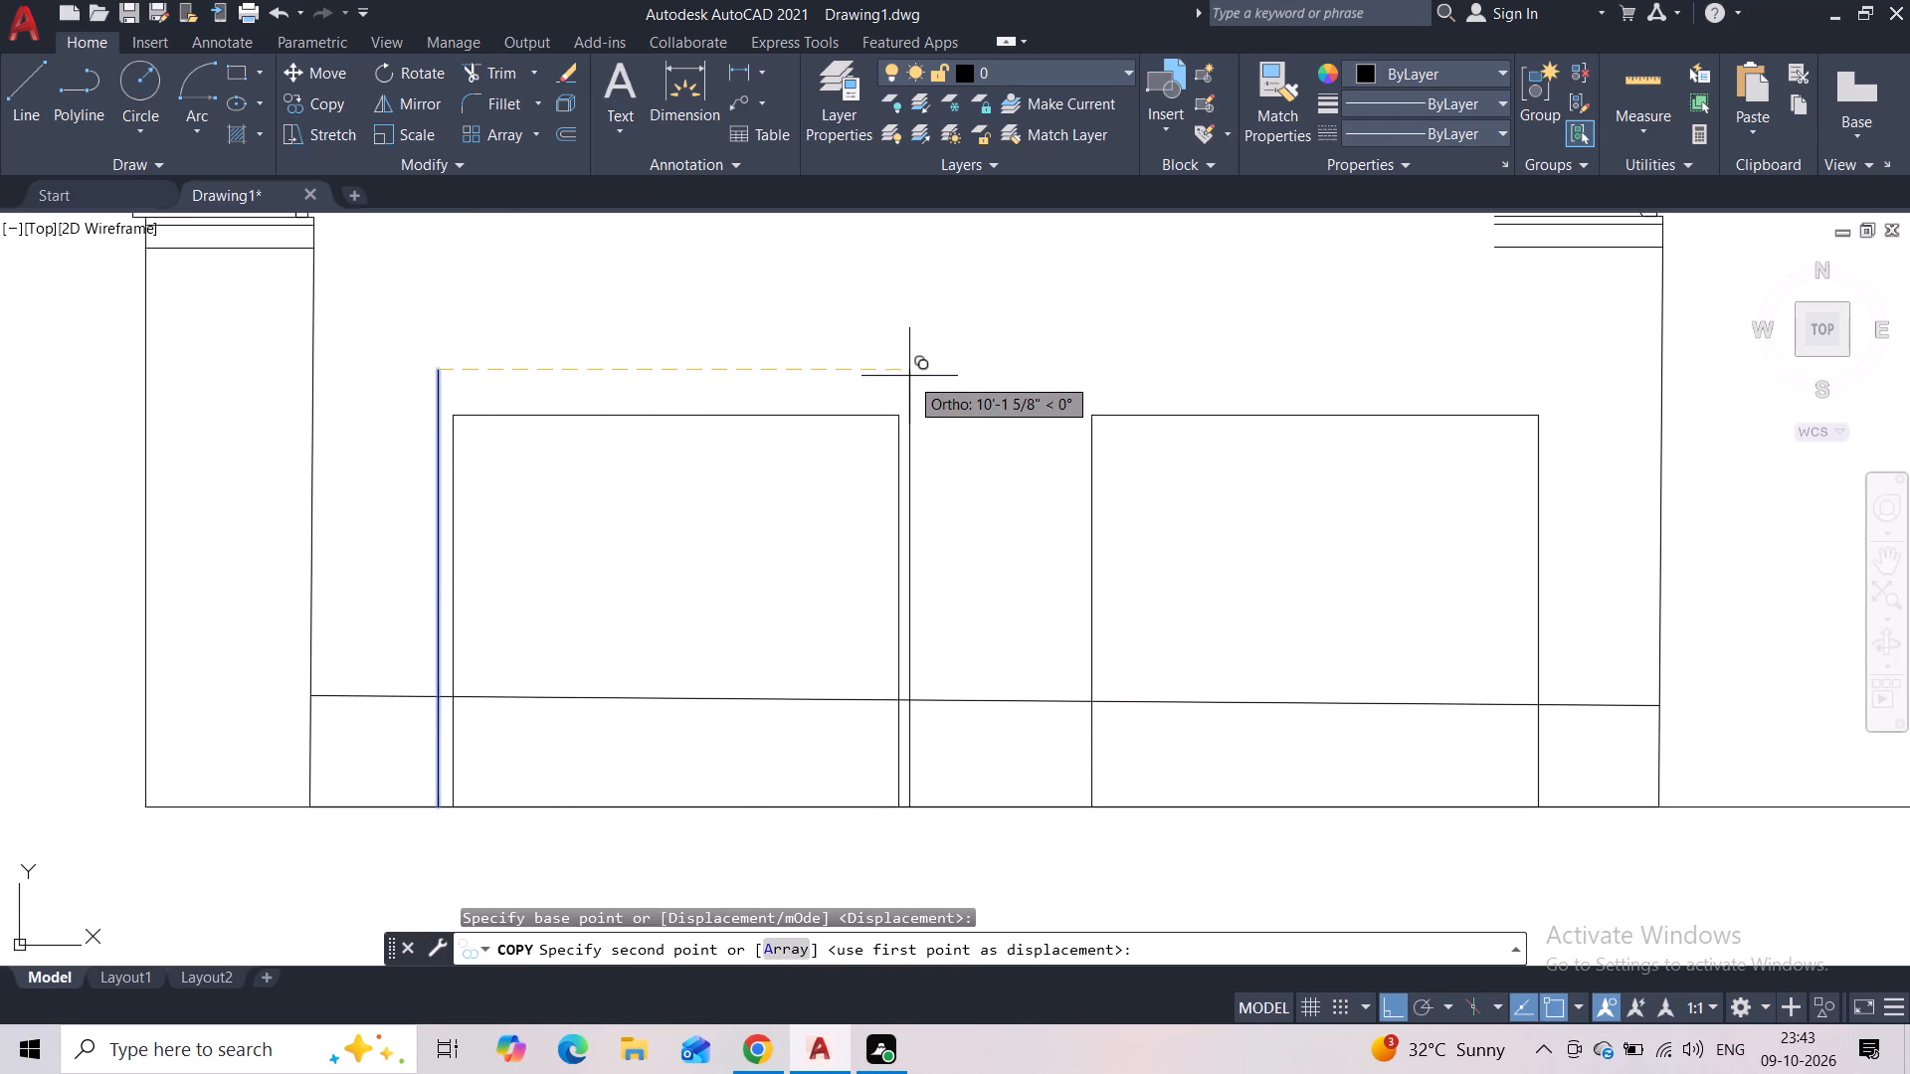
pyautogui.click(909, 378)
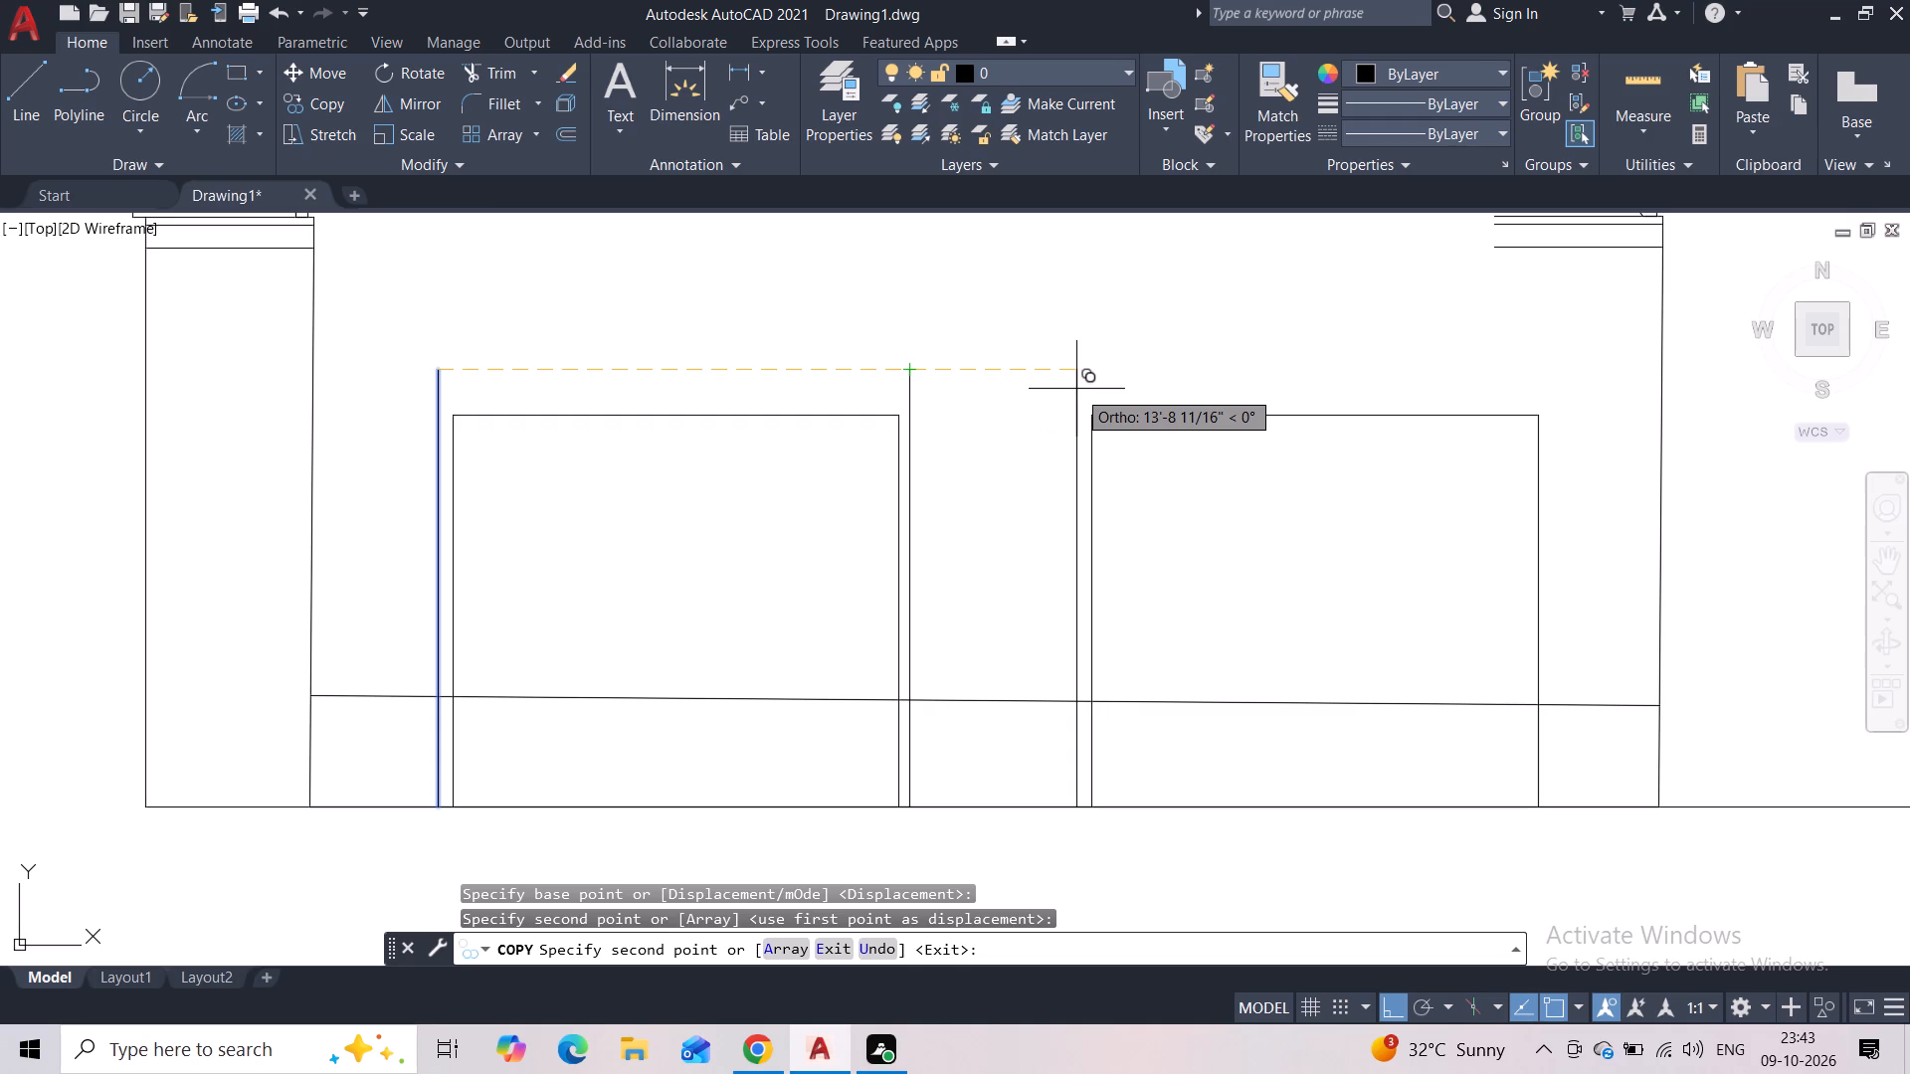
pyautogui.click(1081, 387)
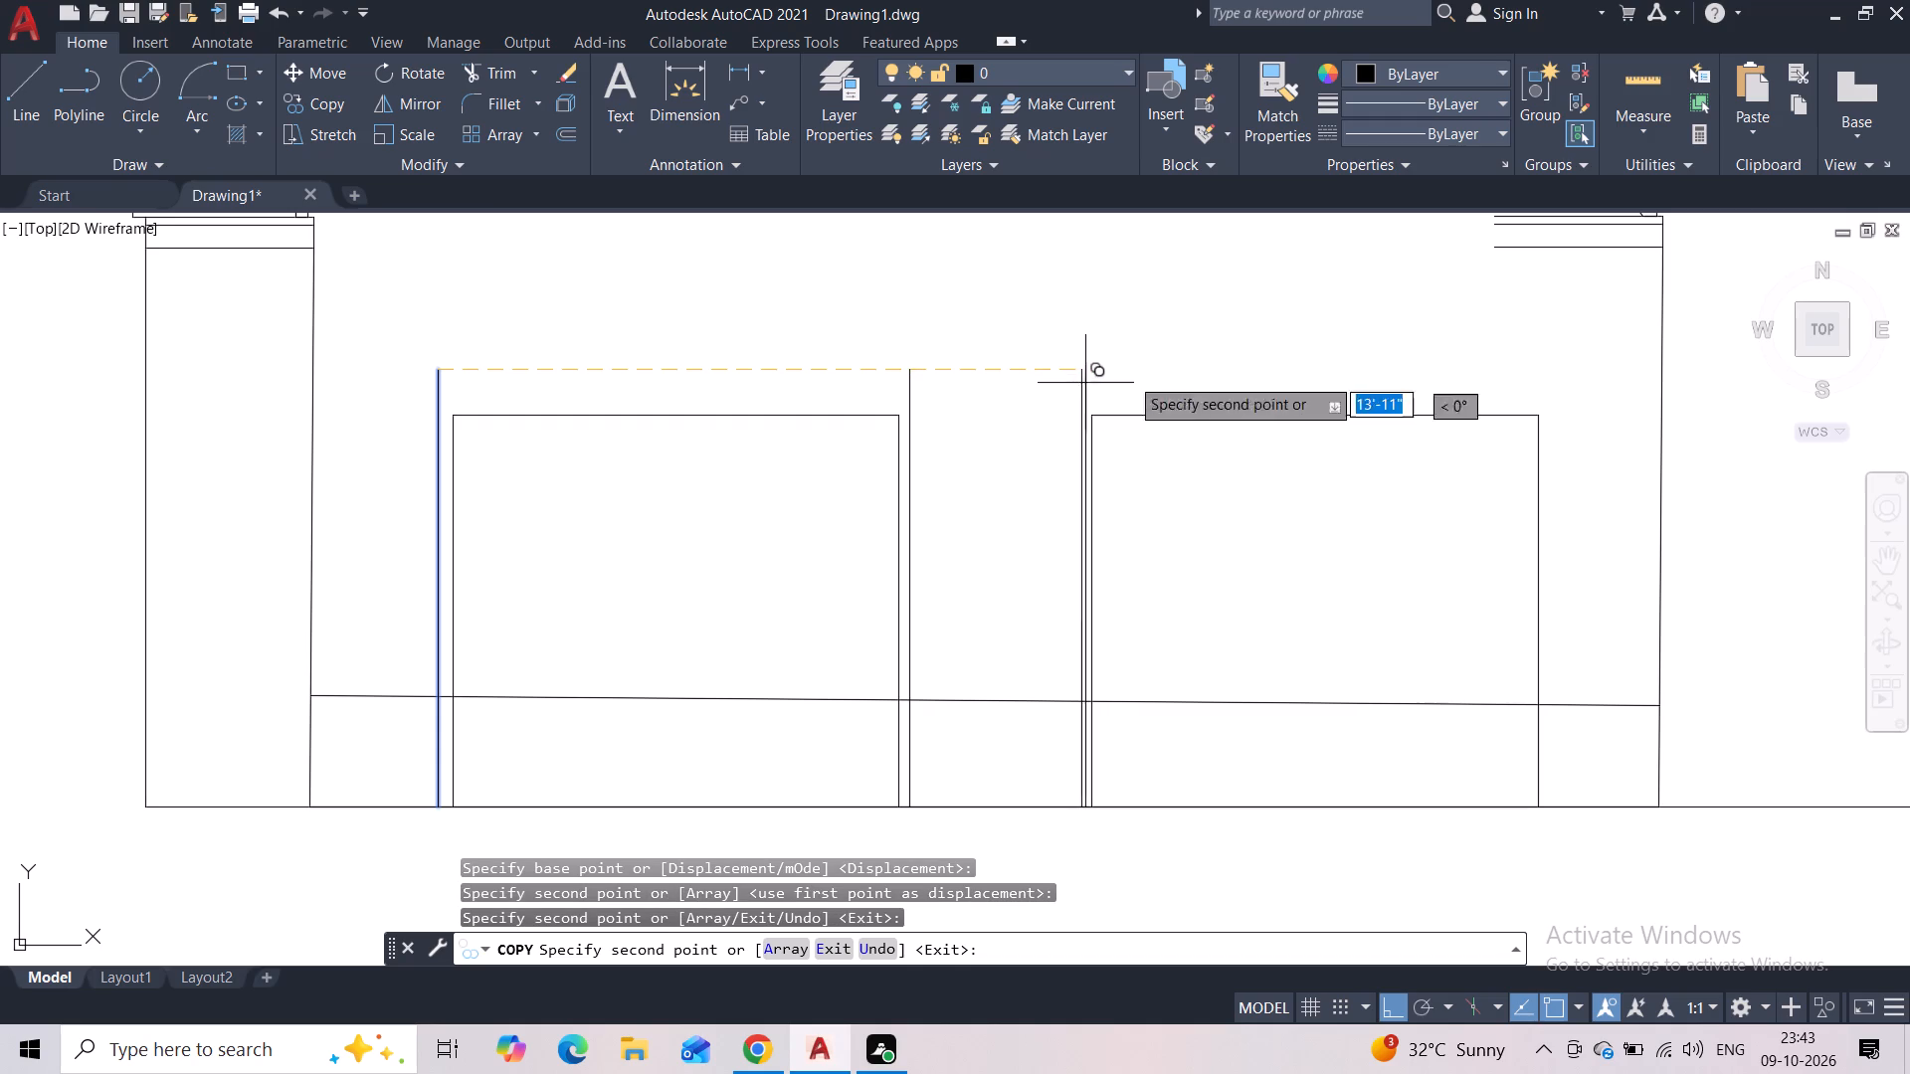
pyautogui.click(1551, 430)
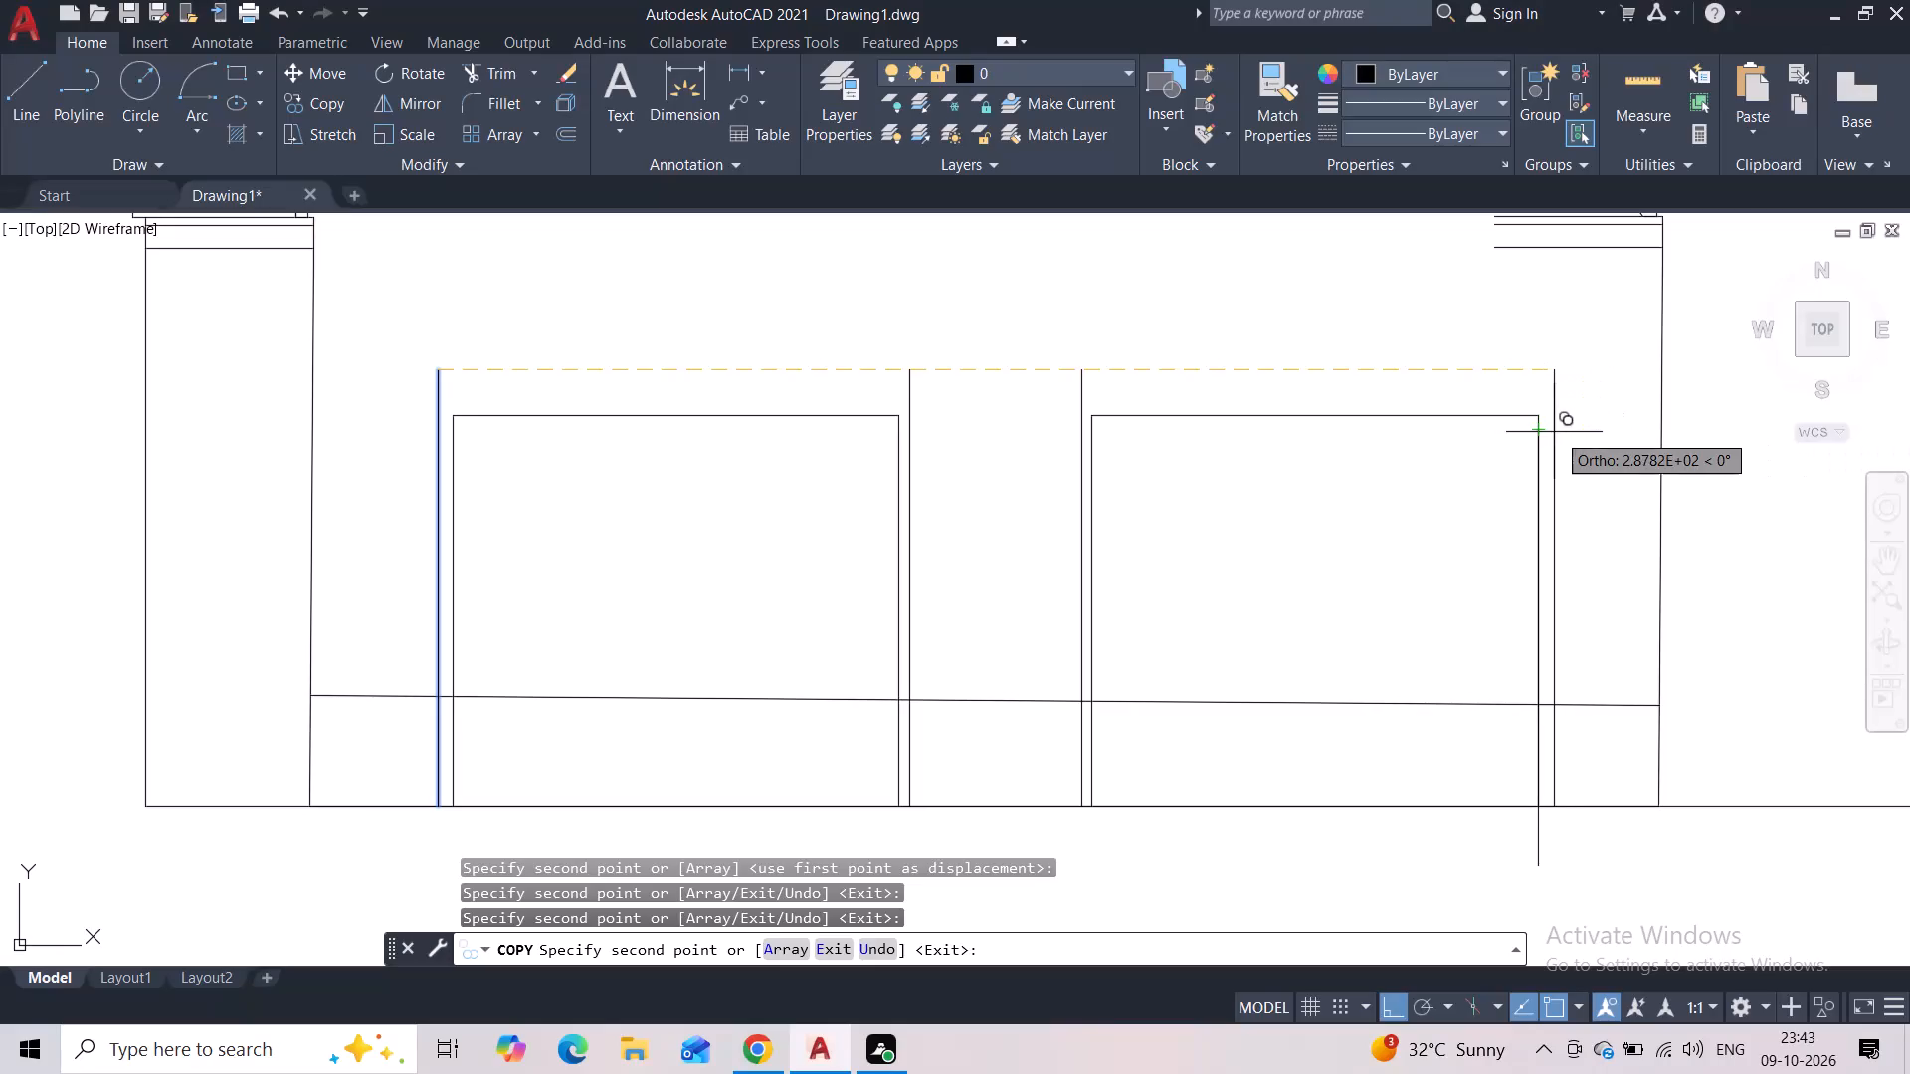
pyautogui.click(1554, 438)
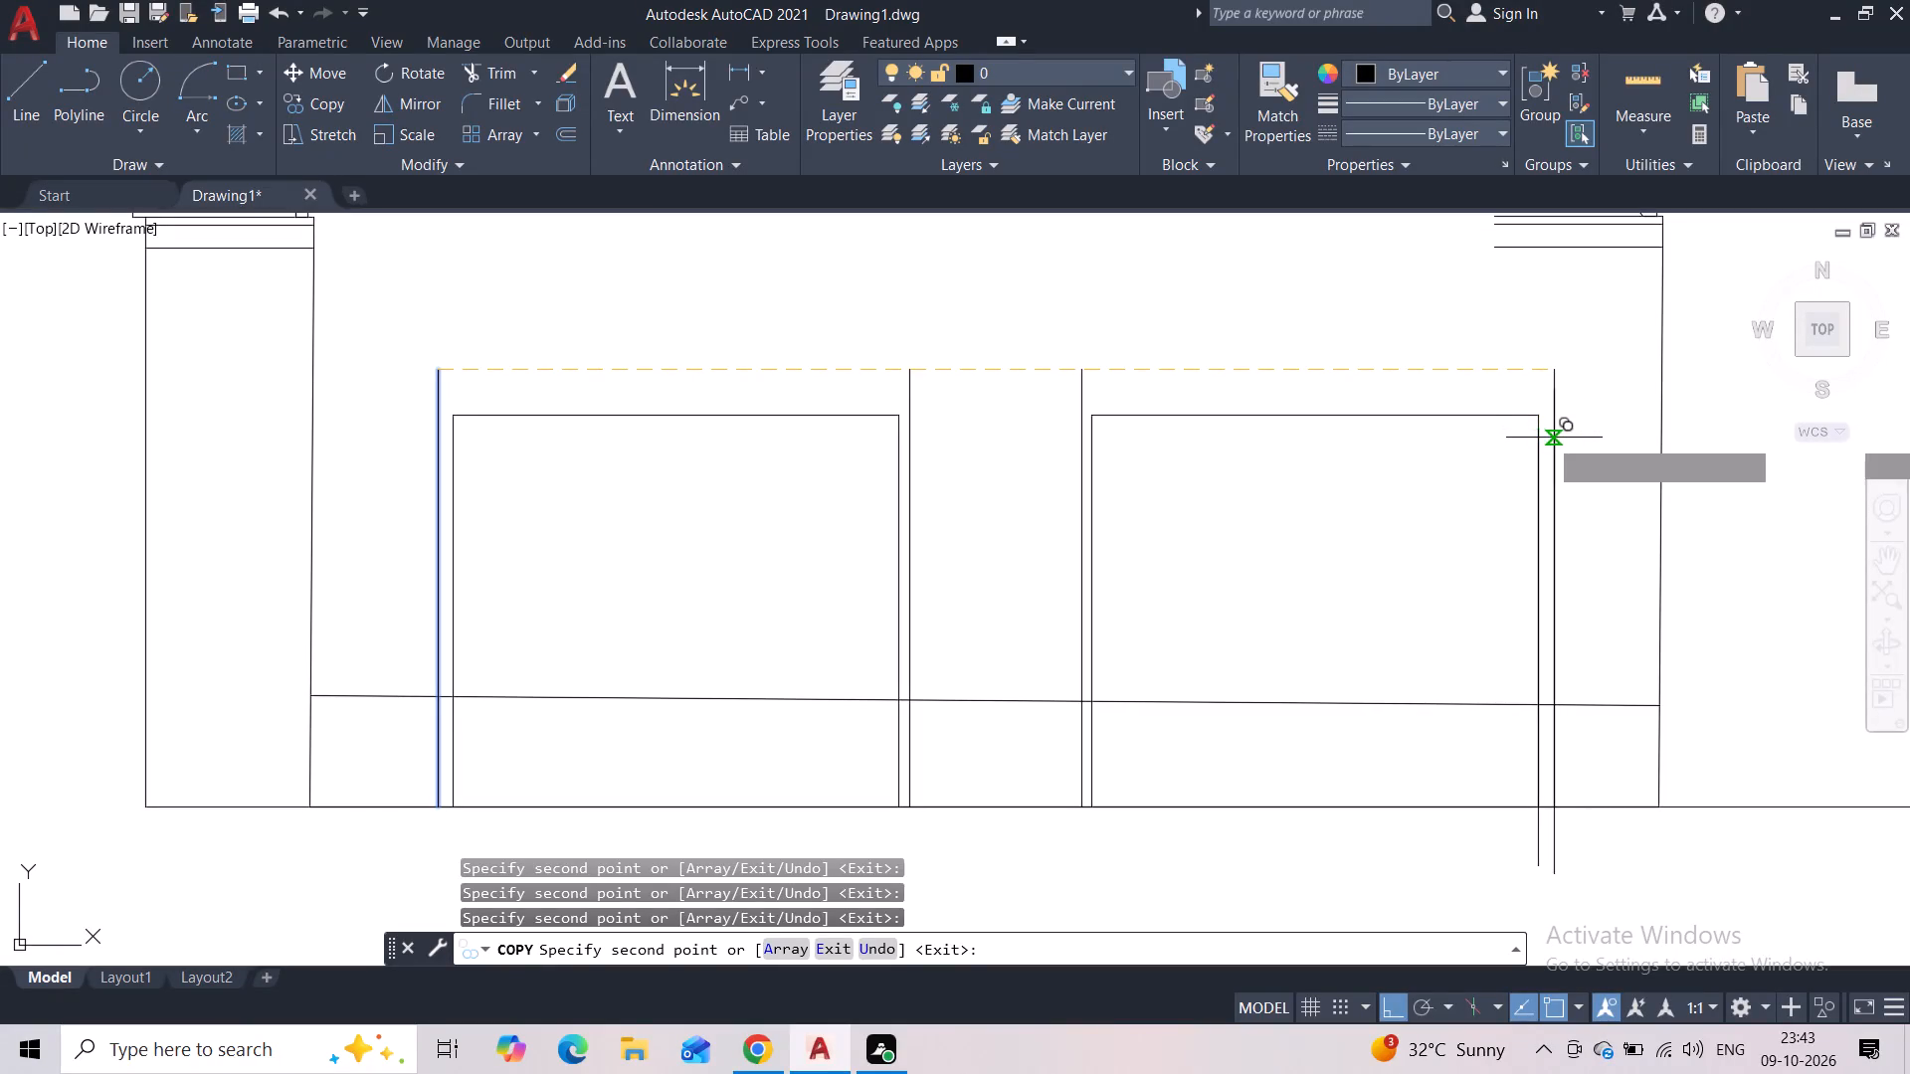
pyautogui.press('Escape')
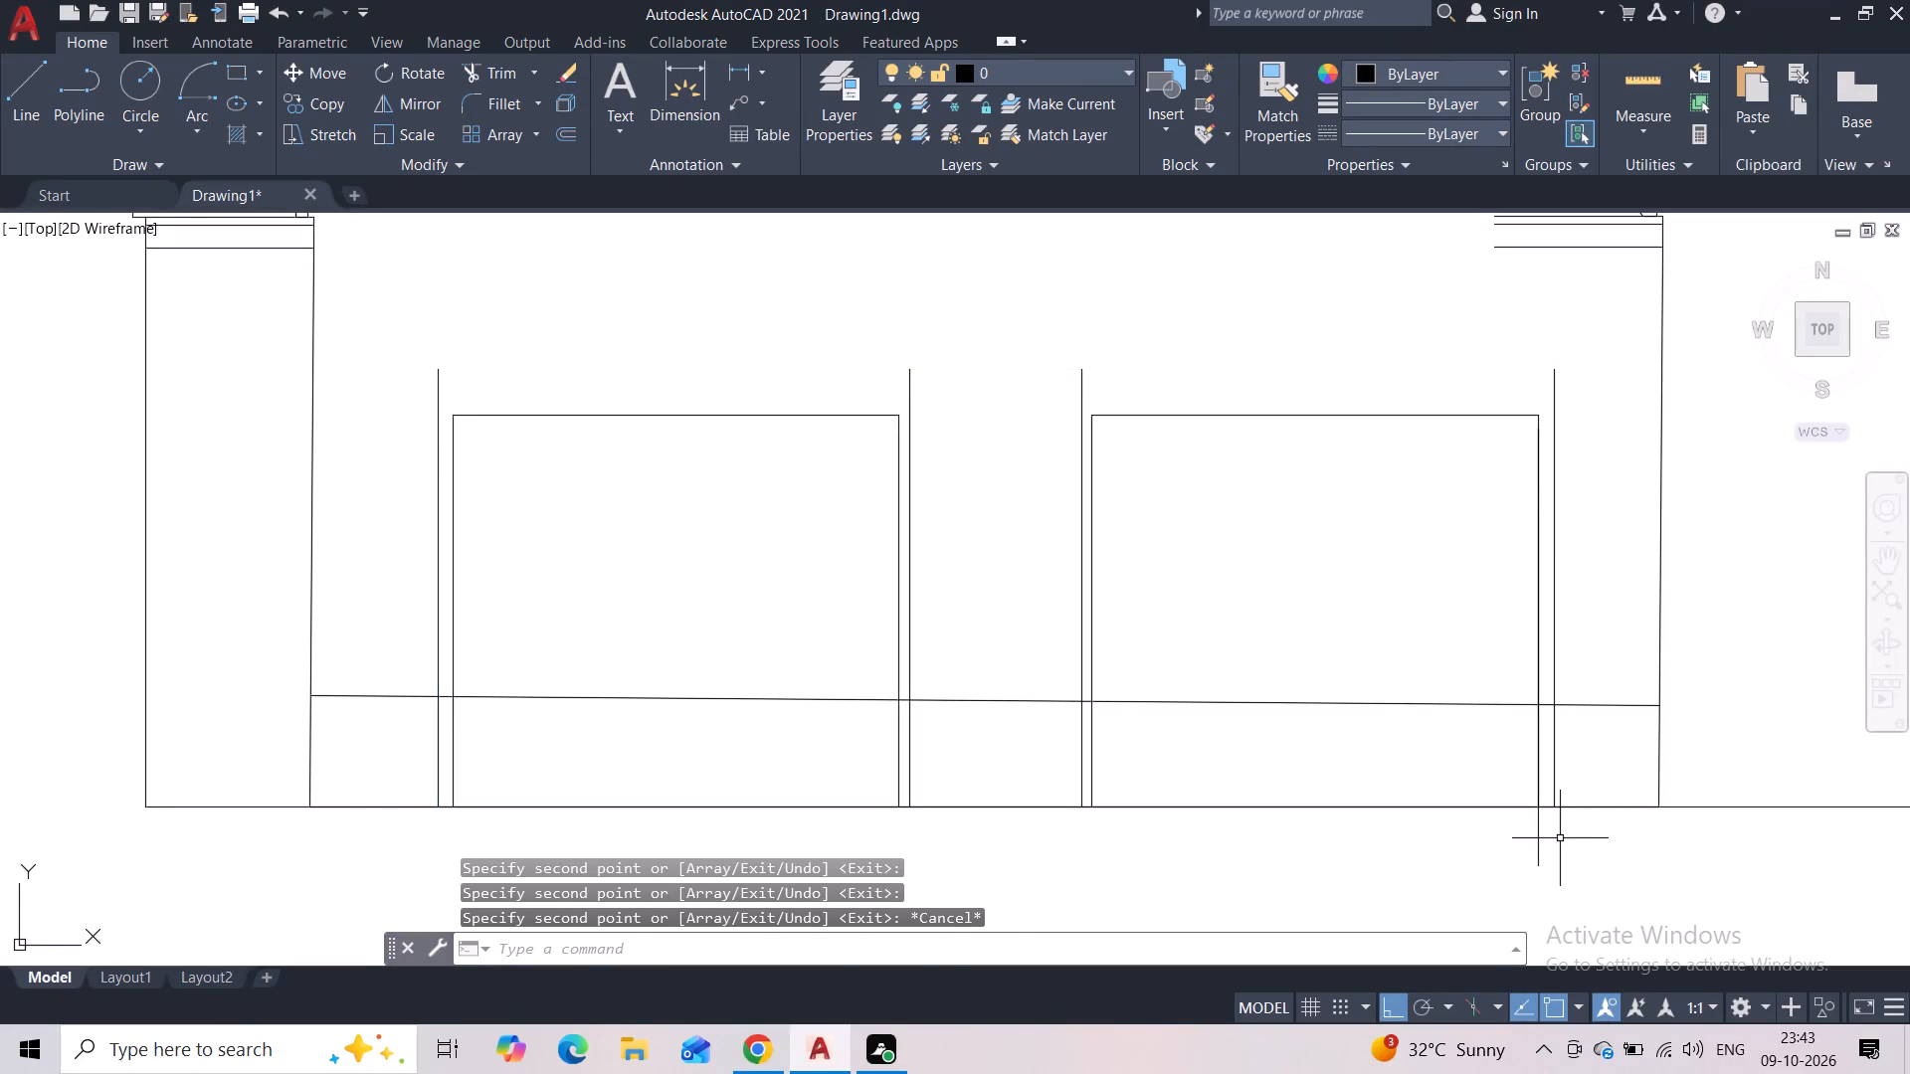
# Delete the stray vertical copy that extends below the base line at the right door's right side.
pyautogui.click(1560, 839)
pyautogui.click(1537, 840)
pyautogui.press('Delete')
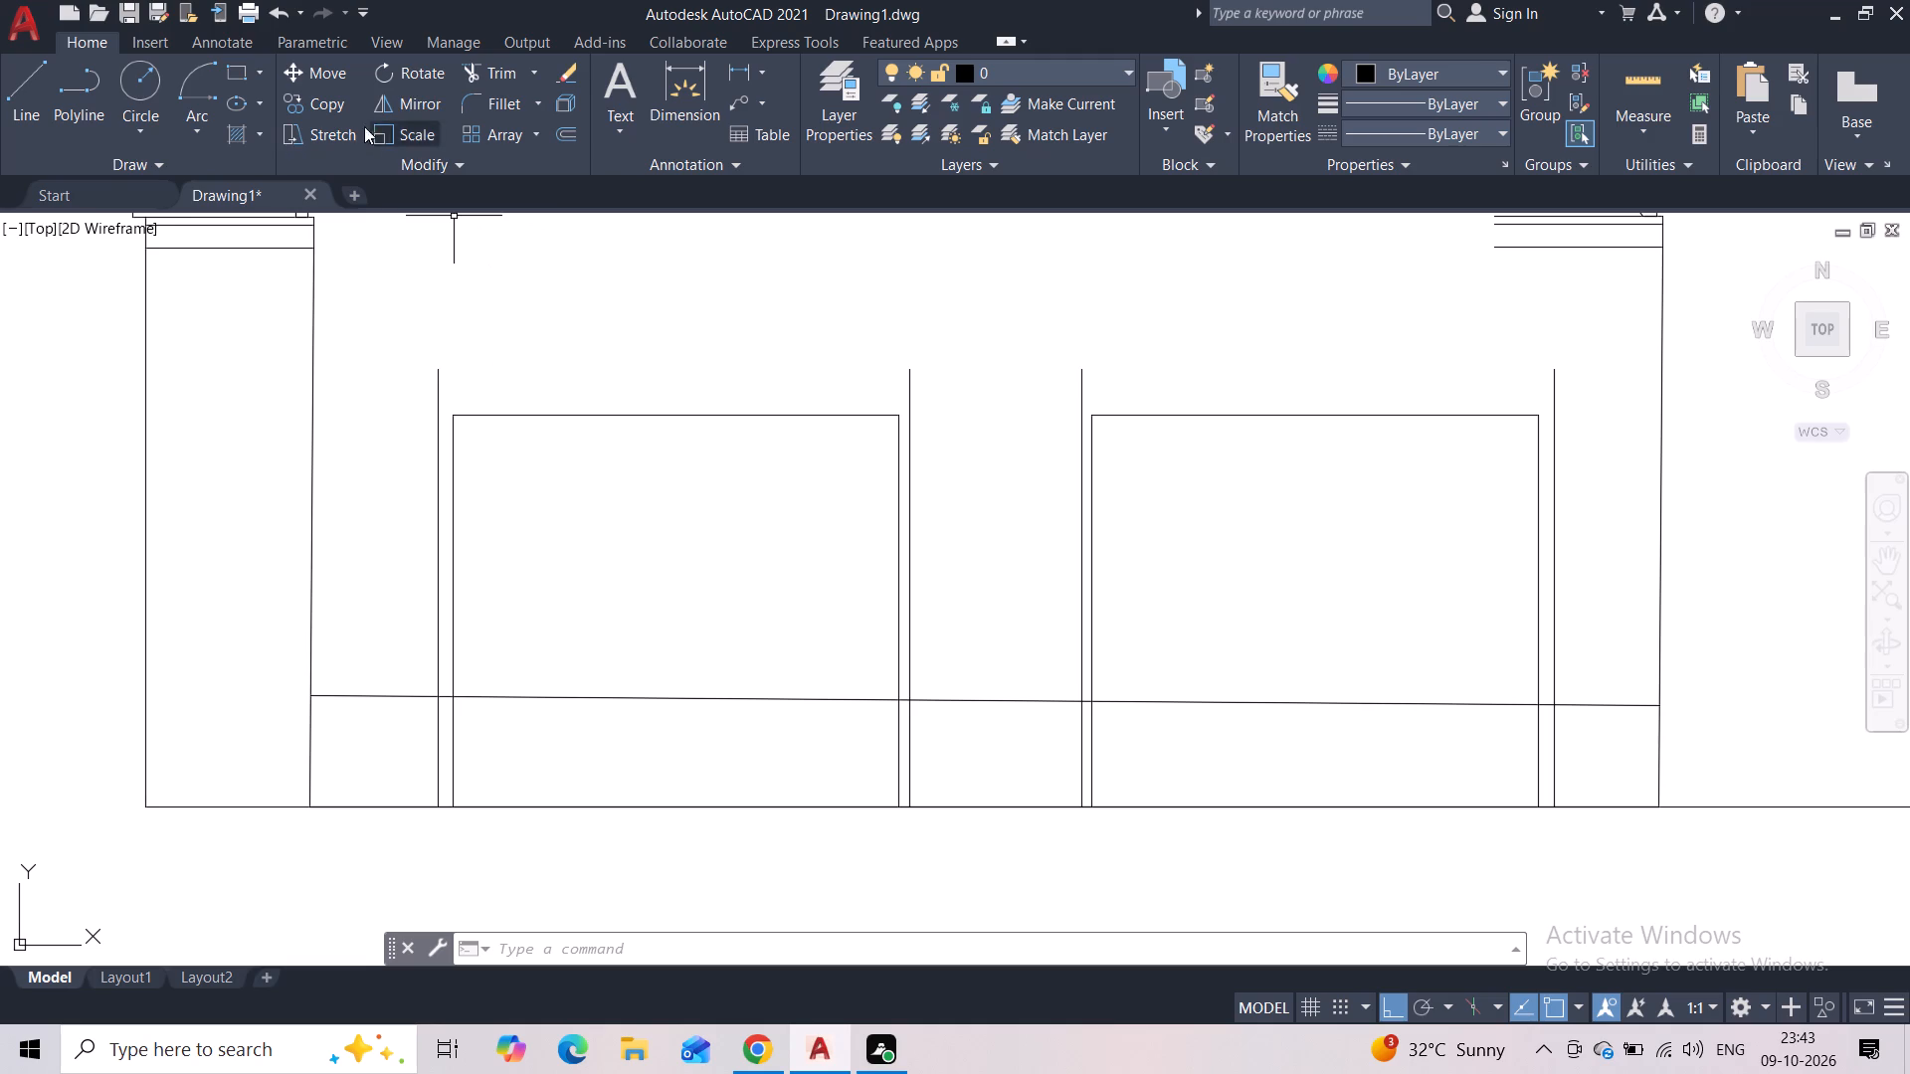
# With ortho off, draw a polyline from the left door's top-left corner, about 1'-8" at 37°, then about 3'-6" at 11° to a peak.
pyautogui.click(72, 101)
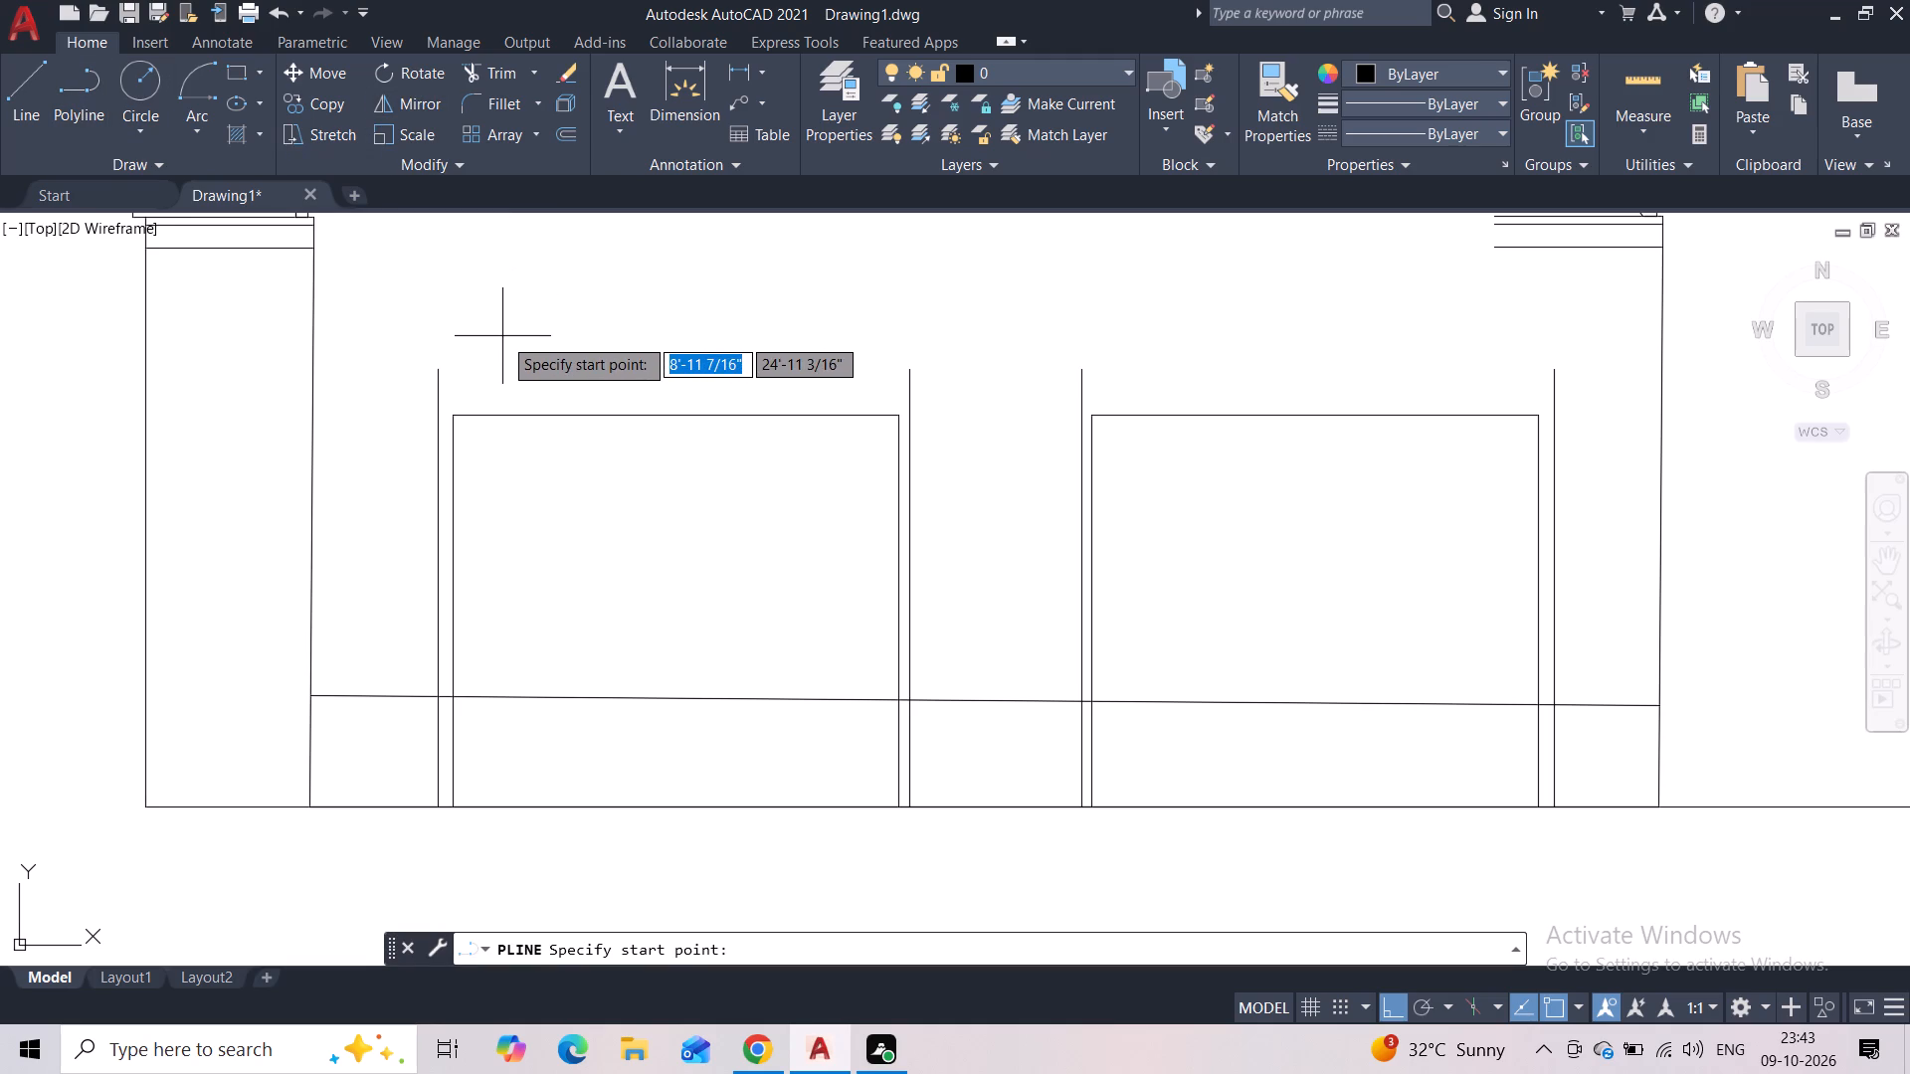
pyautogui.click(454, 415)
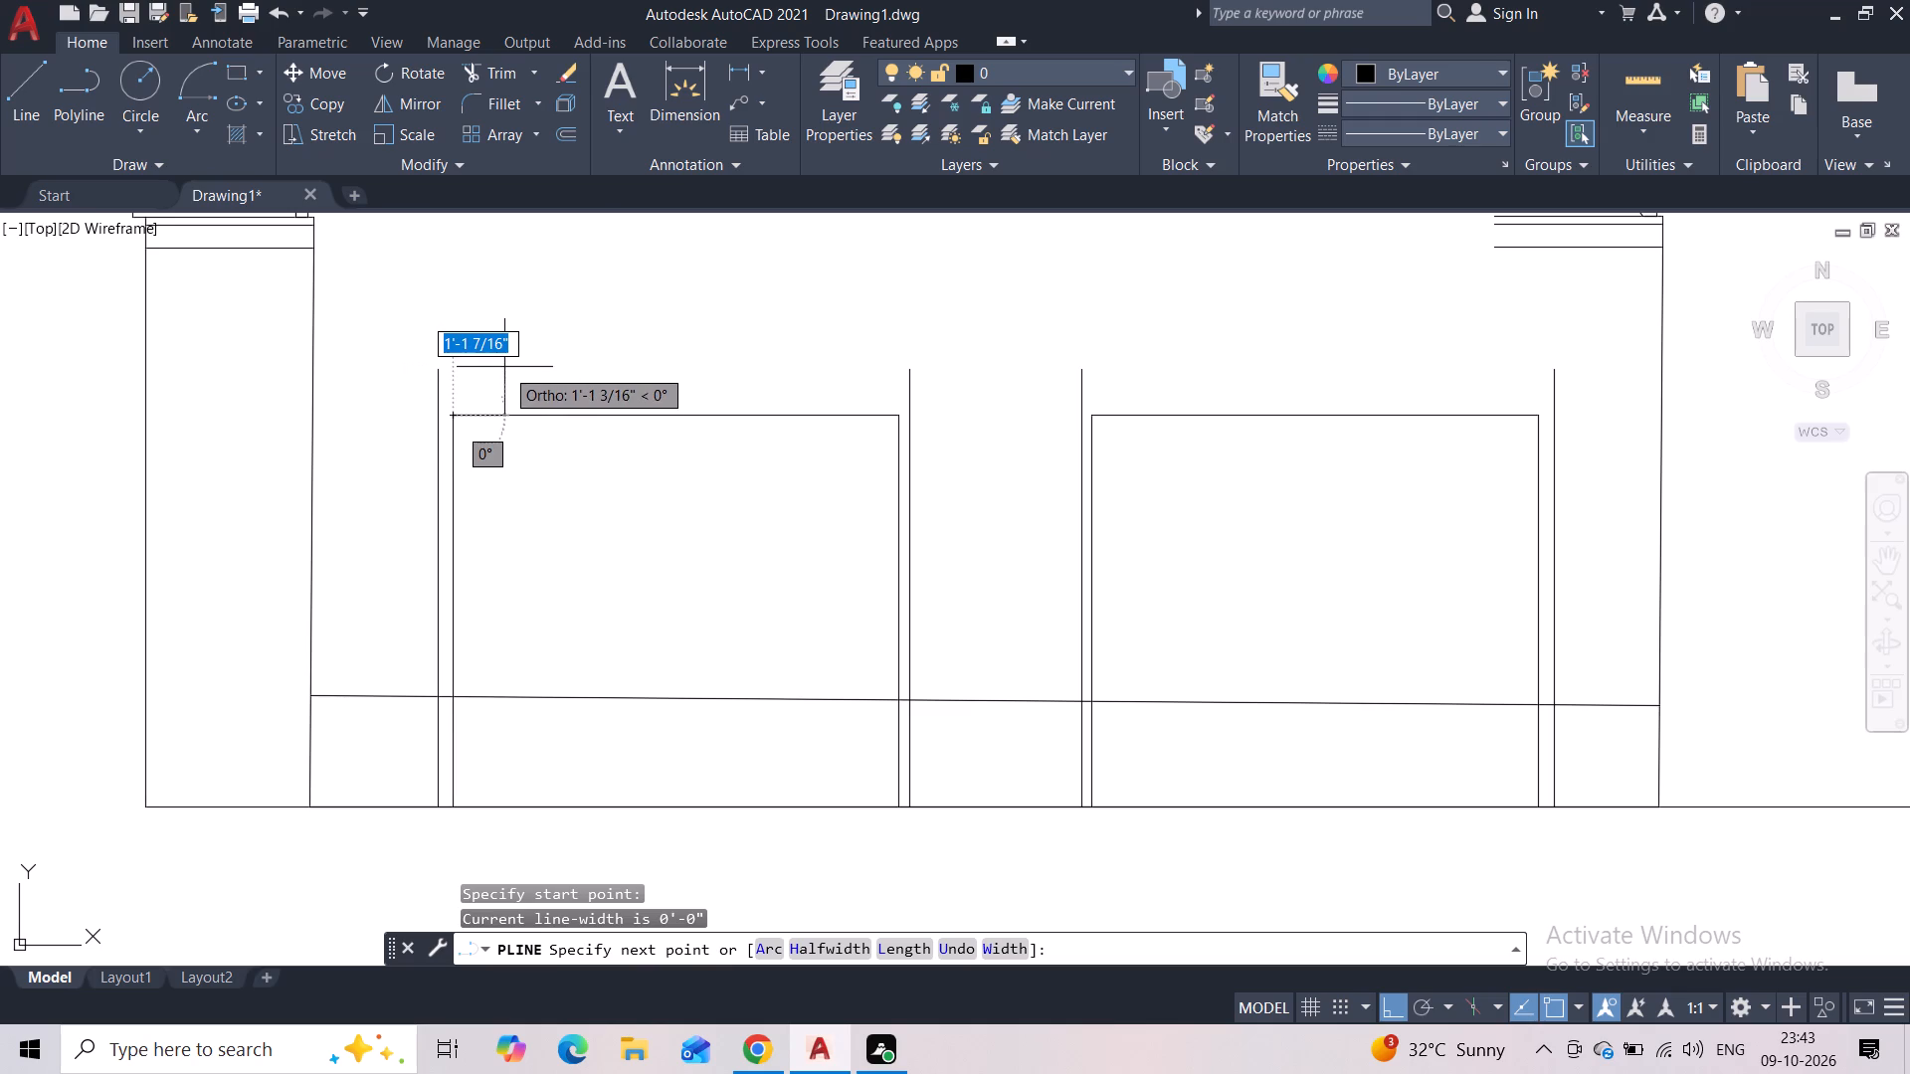
pyautogui.press('F8')
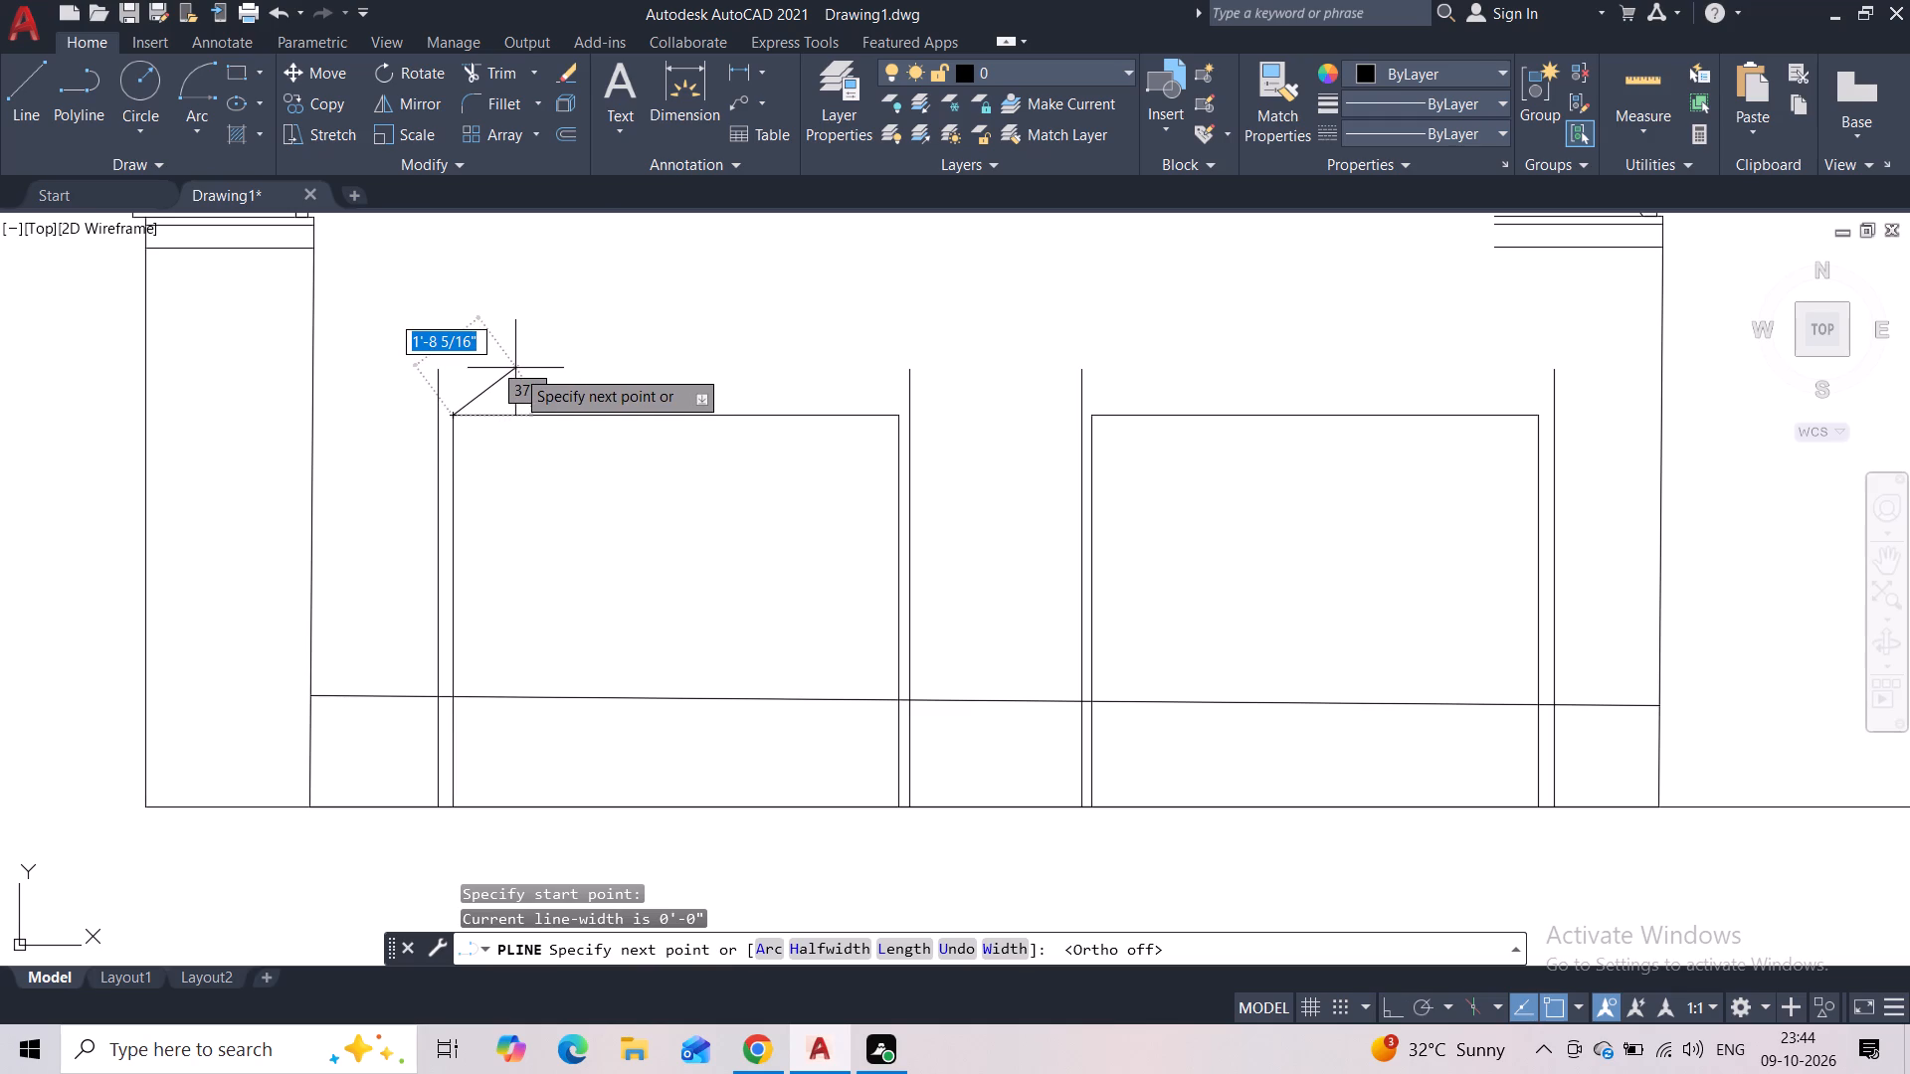
pyautogui.click(515, 368)
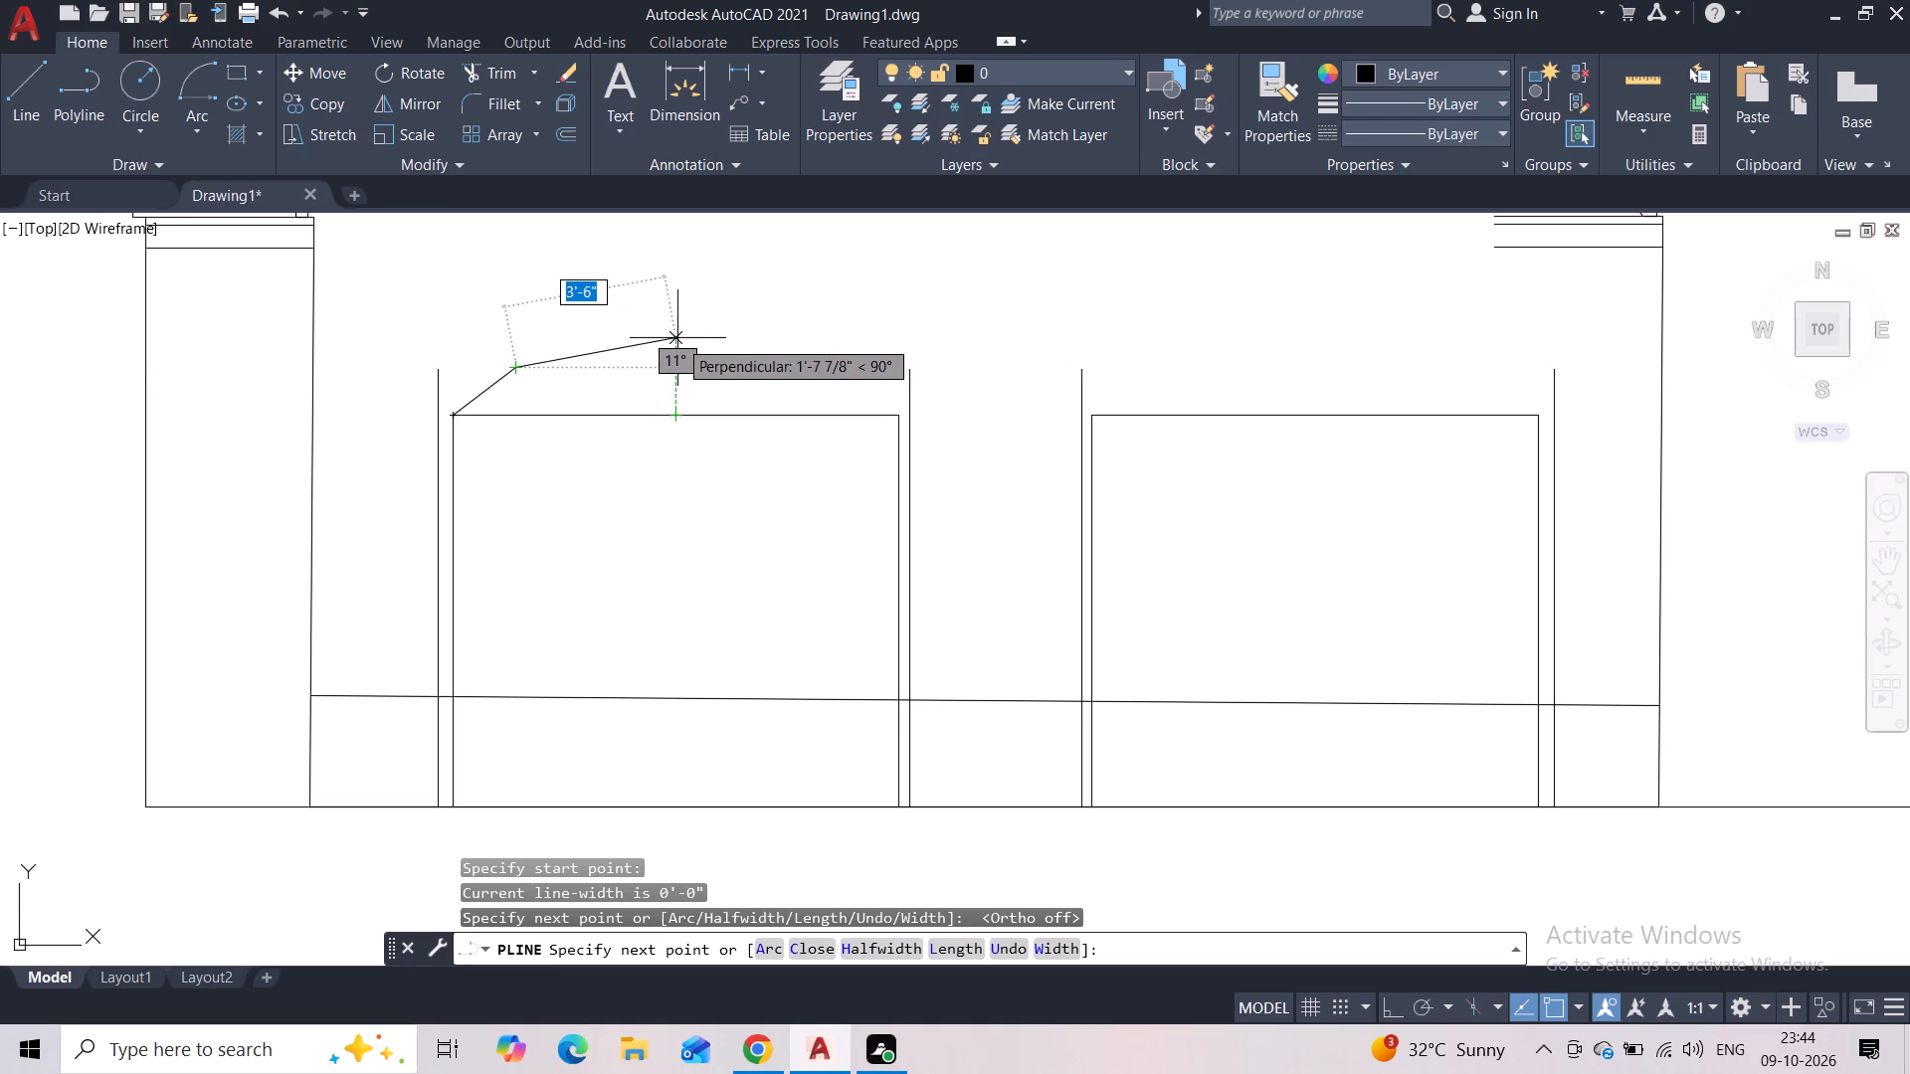
pyautogui.click(678, 339)
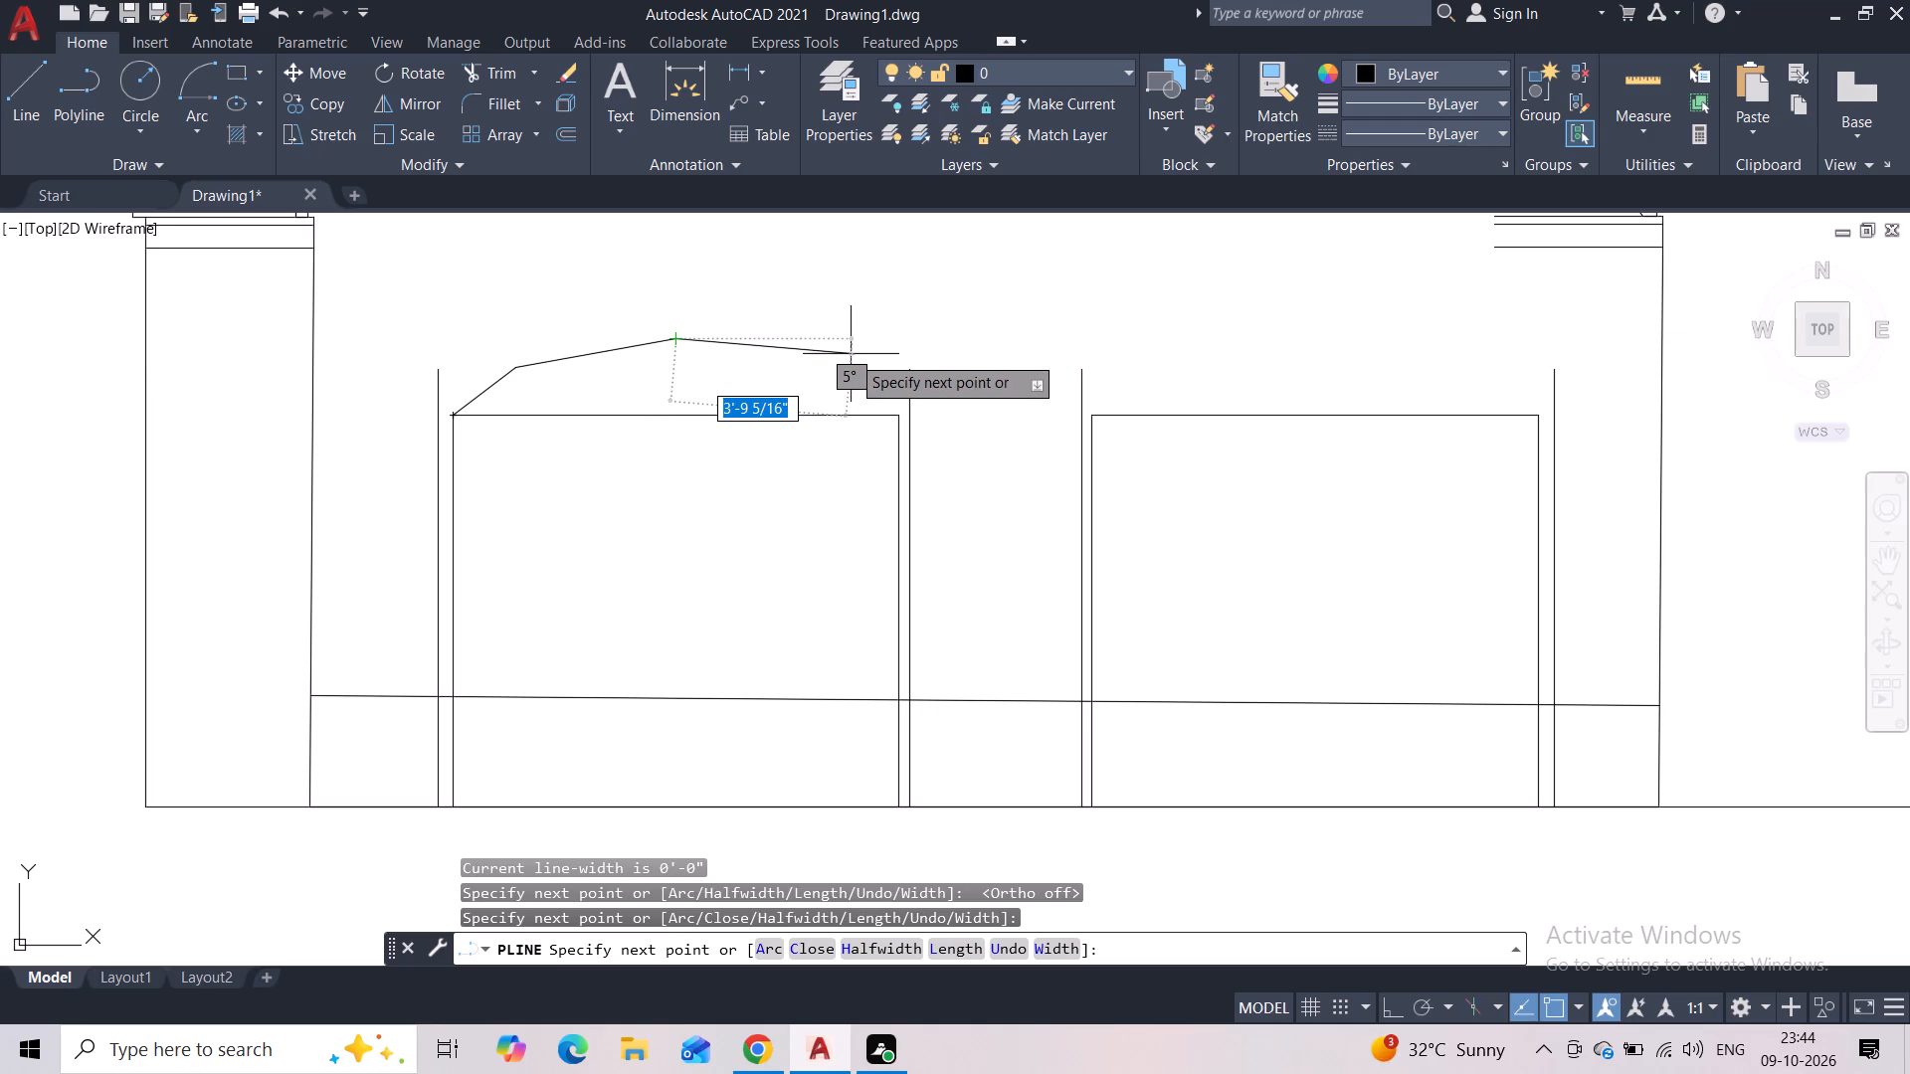
pyautogui.press('Escape')
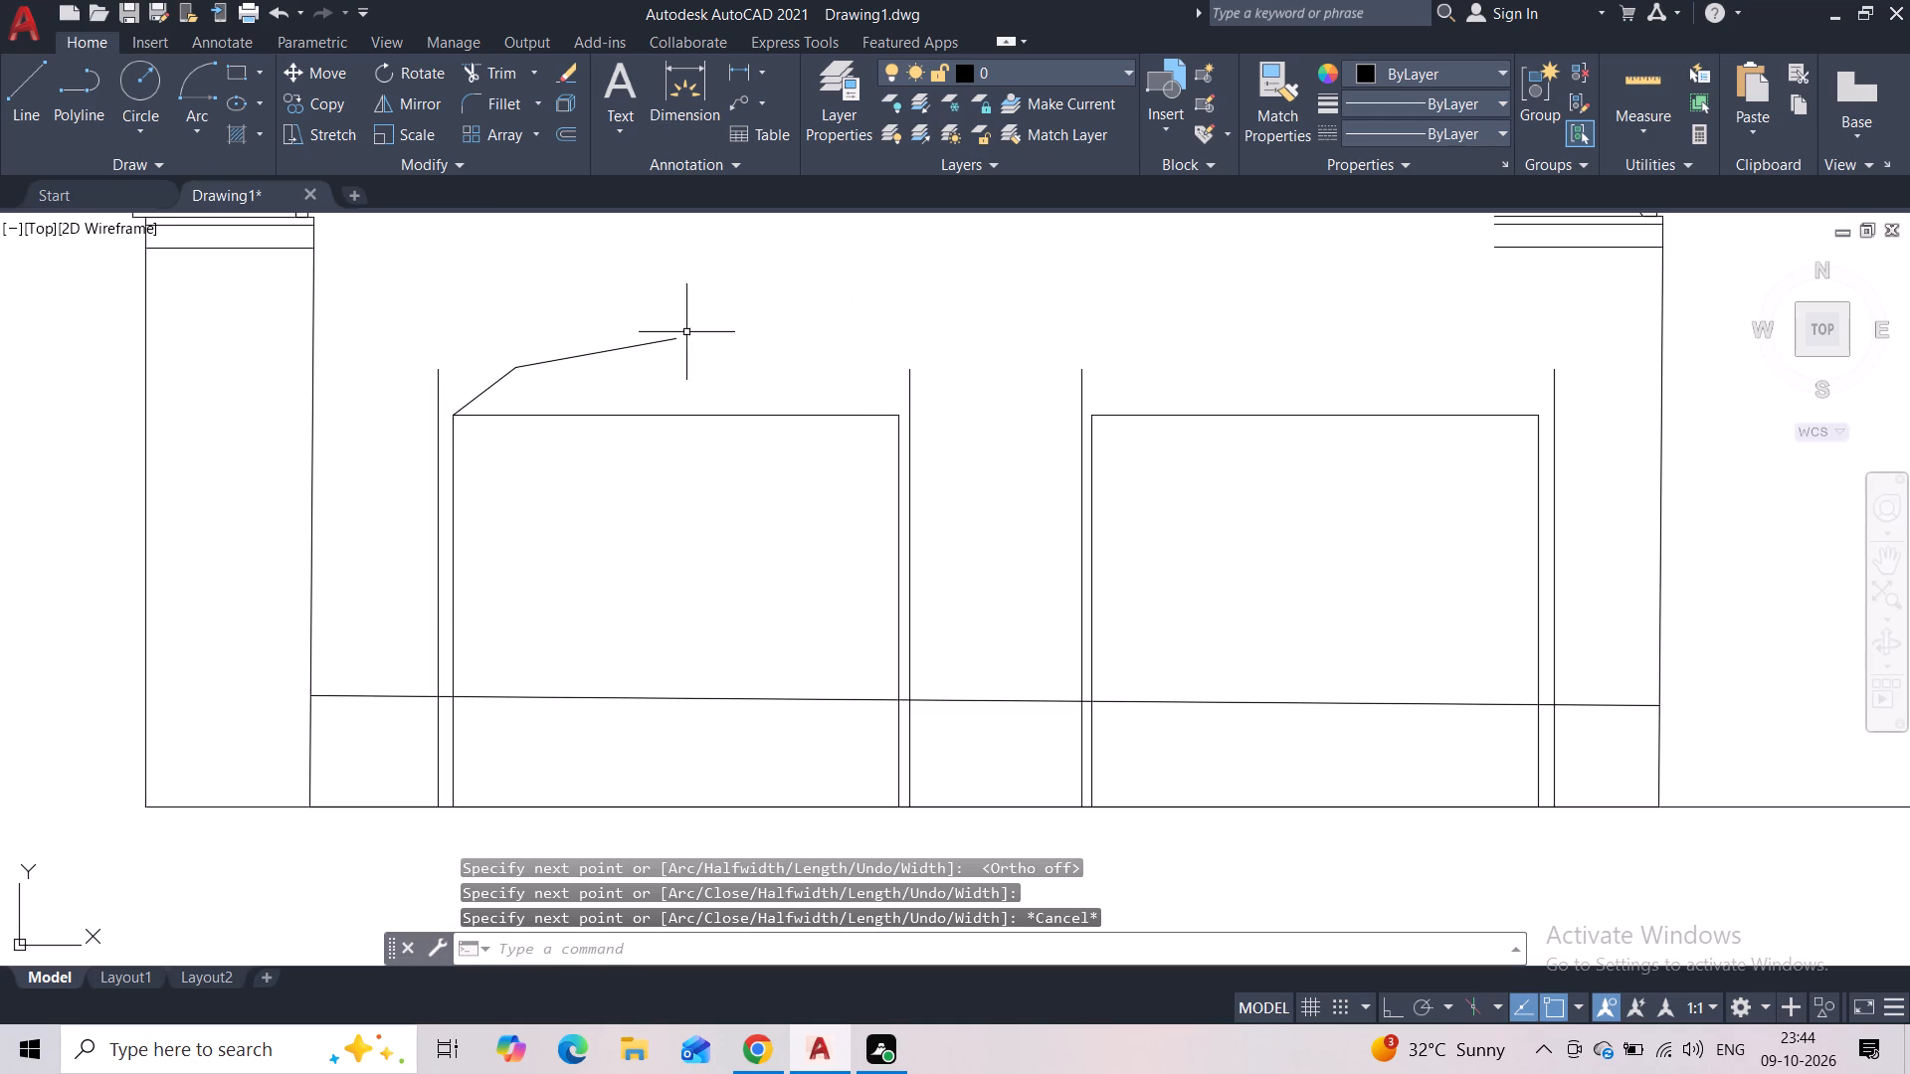
# Draw a horizontal guide line from the polyline's first bend across to near the left door's right side.
pyautogui.click(23, 100)
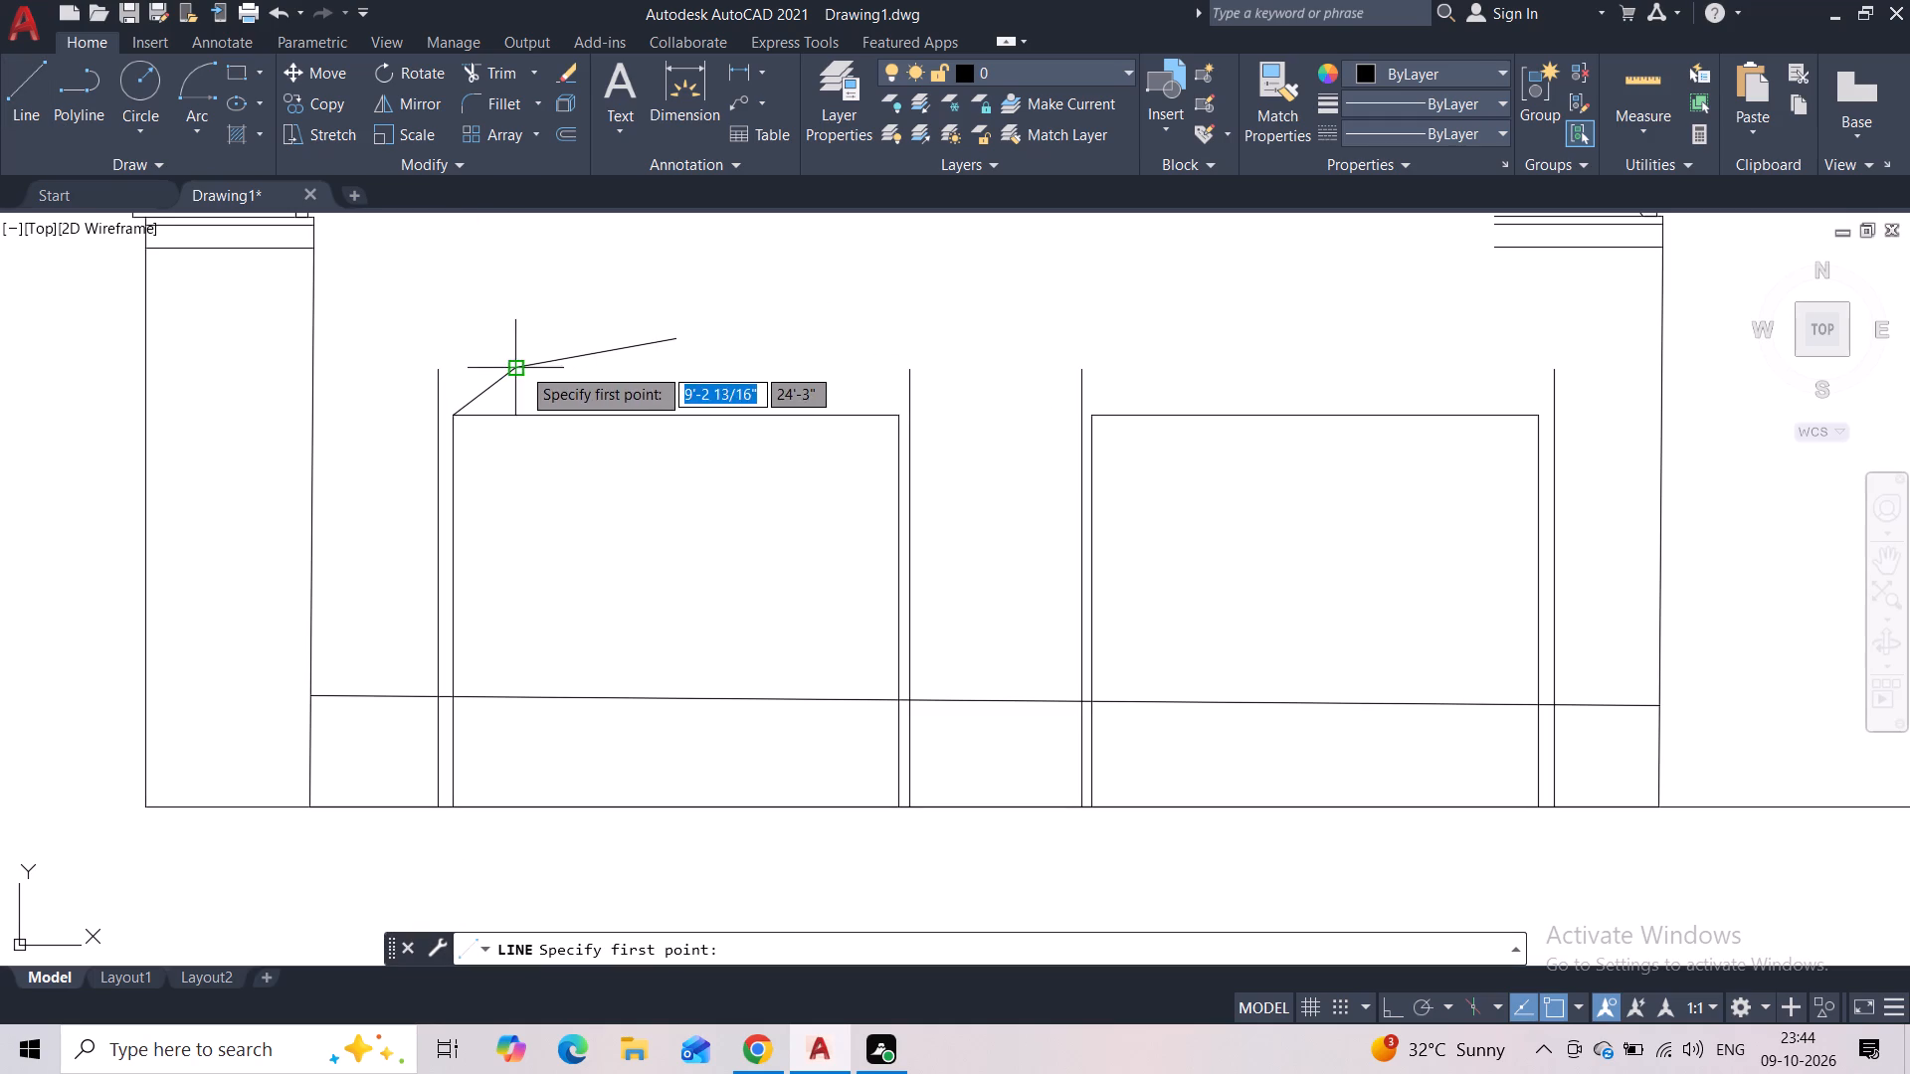
pyautogui.click(521, 366)
pyautogui.click(862, 368)
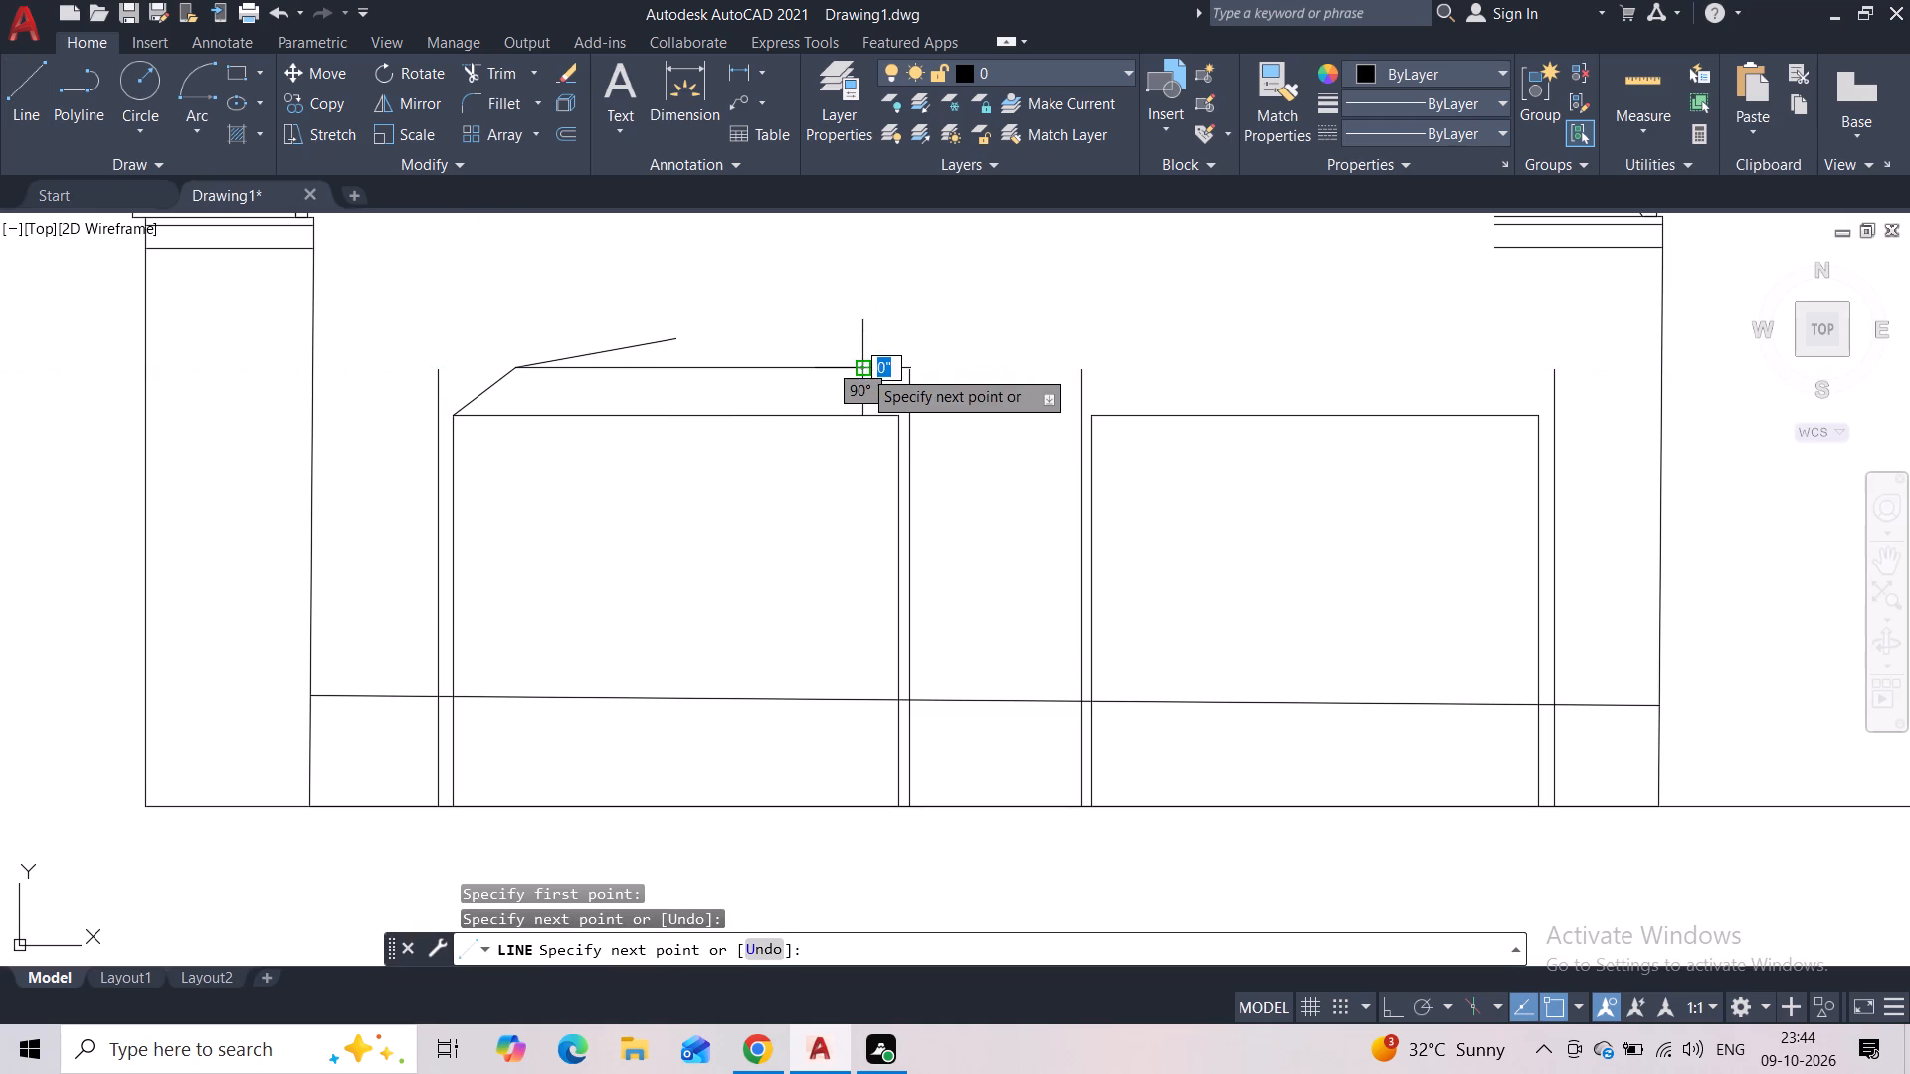
pyautogui.press('Escape')
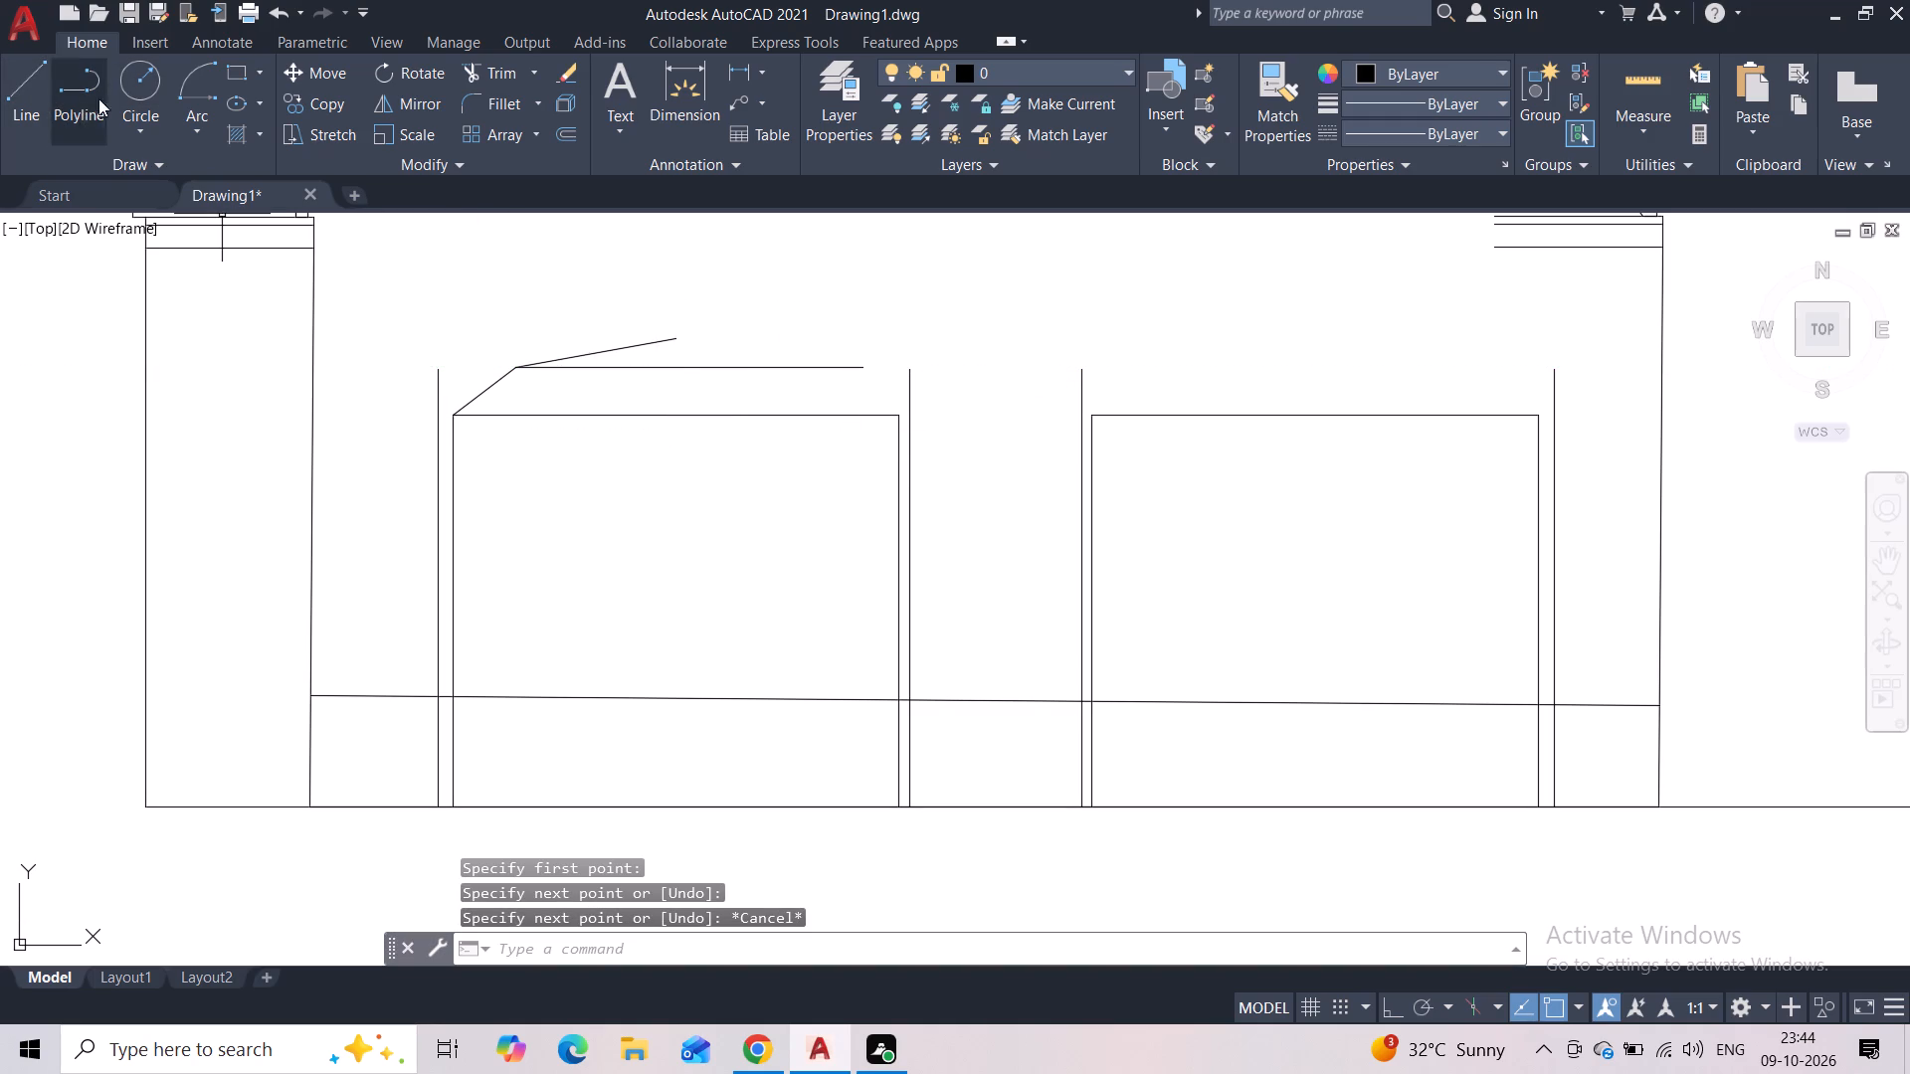
# Draw a polyline from the left door's top-right corner to the guide line's right end and on to the peak, closing the segmented arch.
pyautogui.click(84, 103)
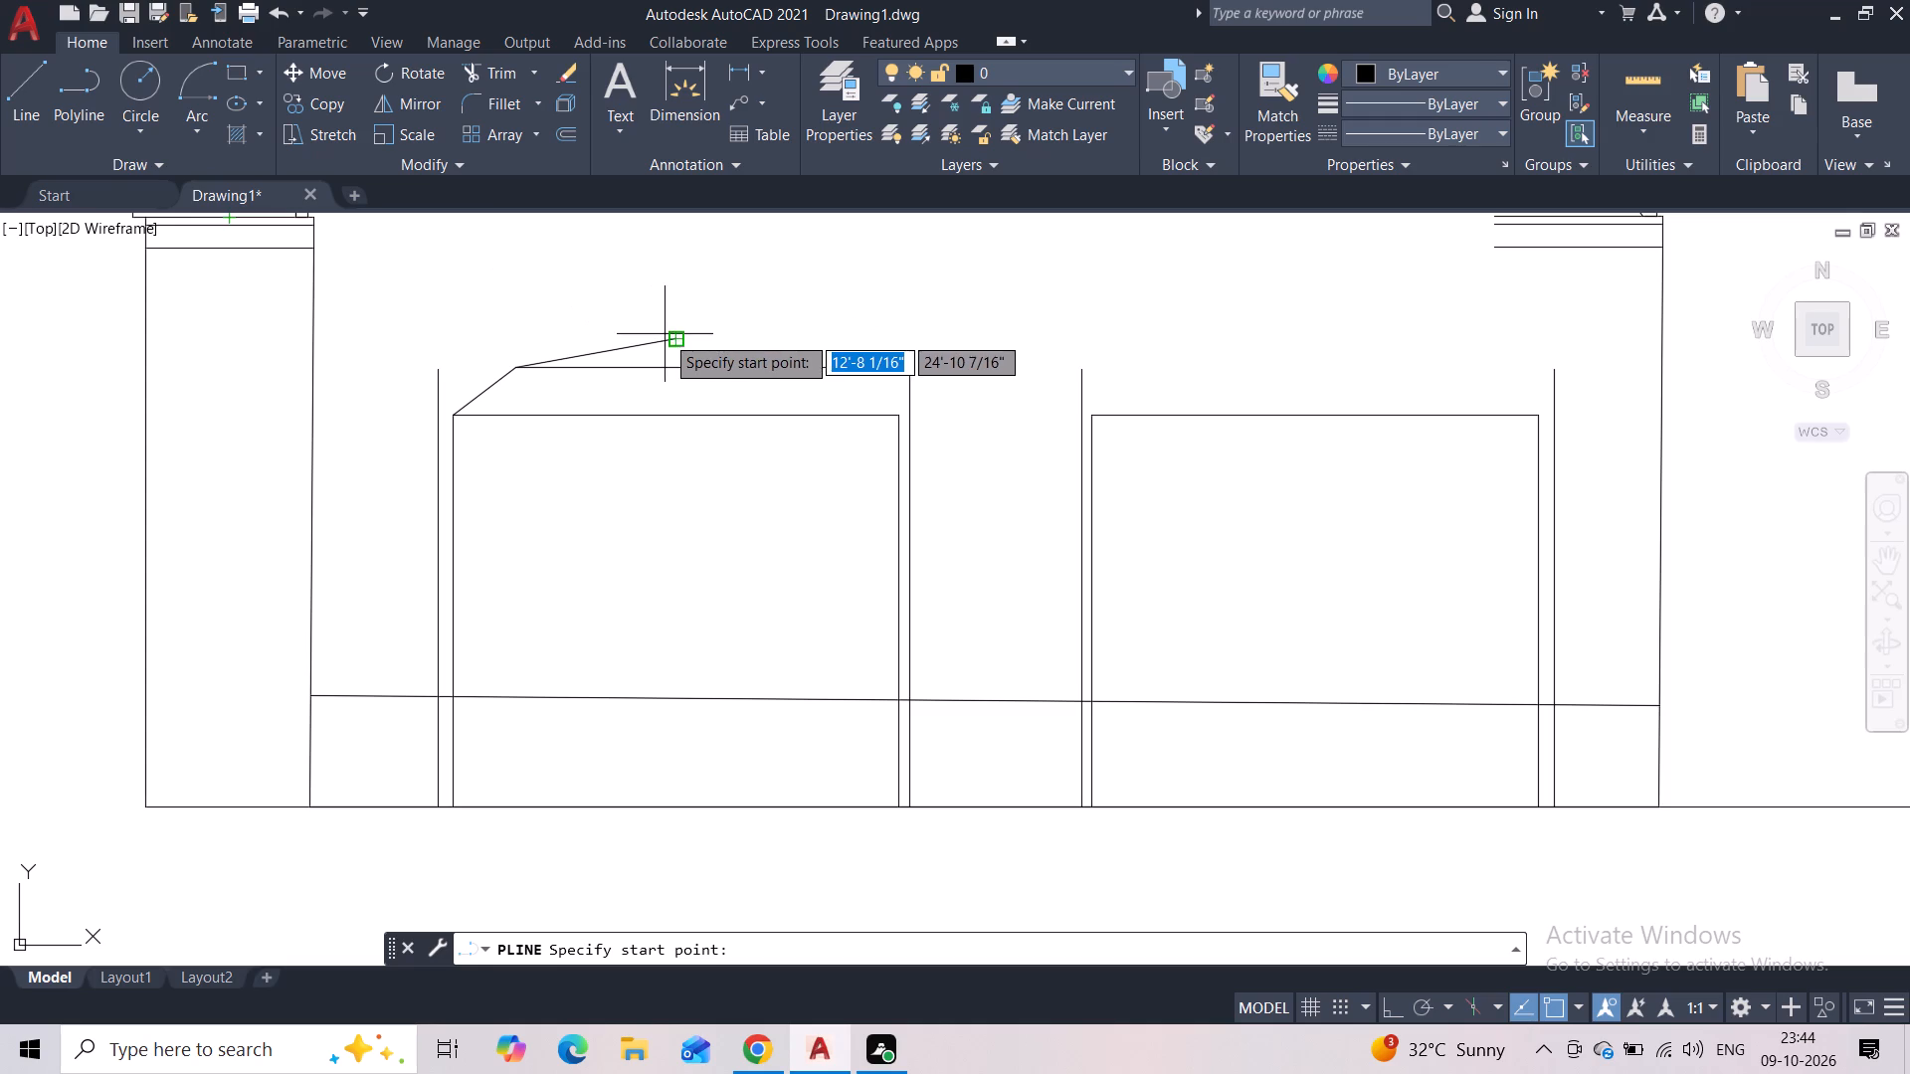
pyautogui.press('Escape')
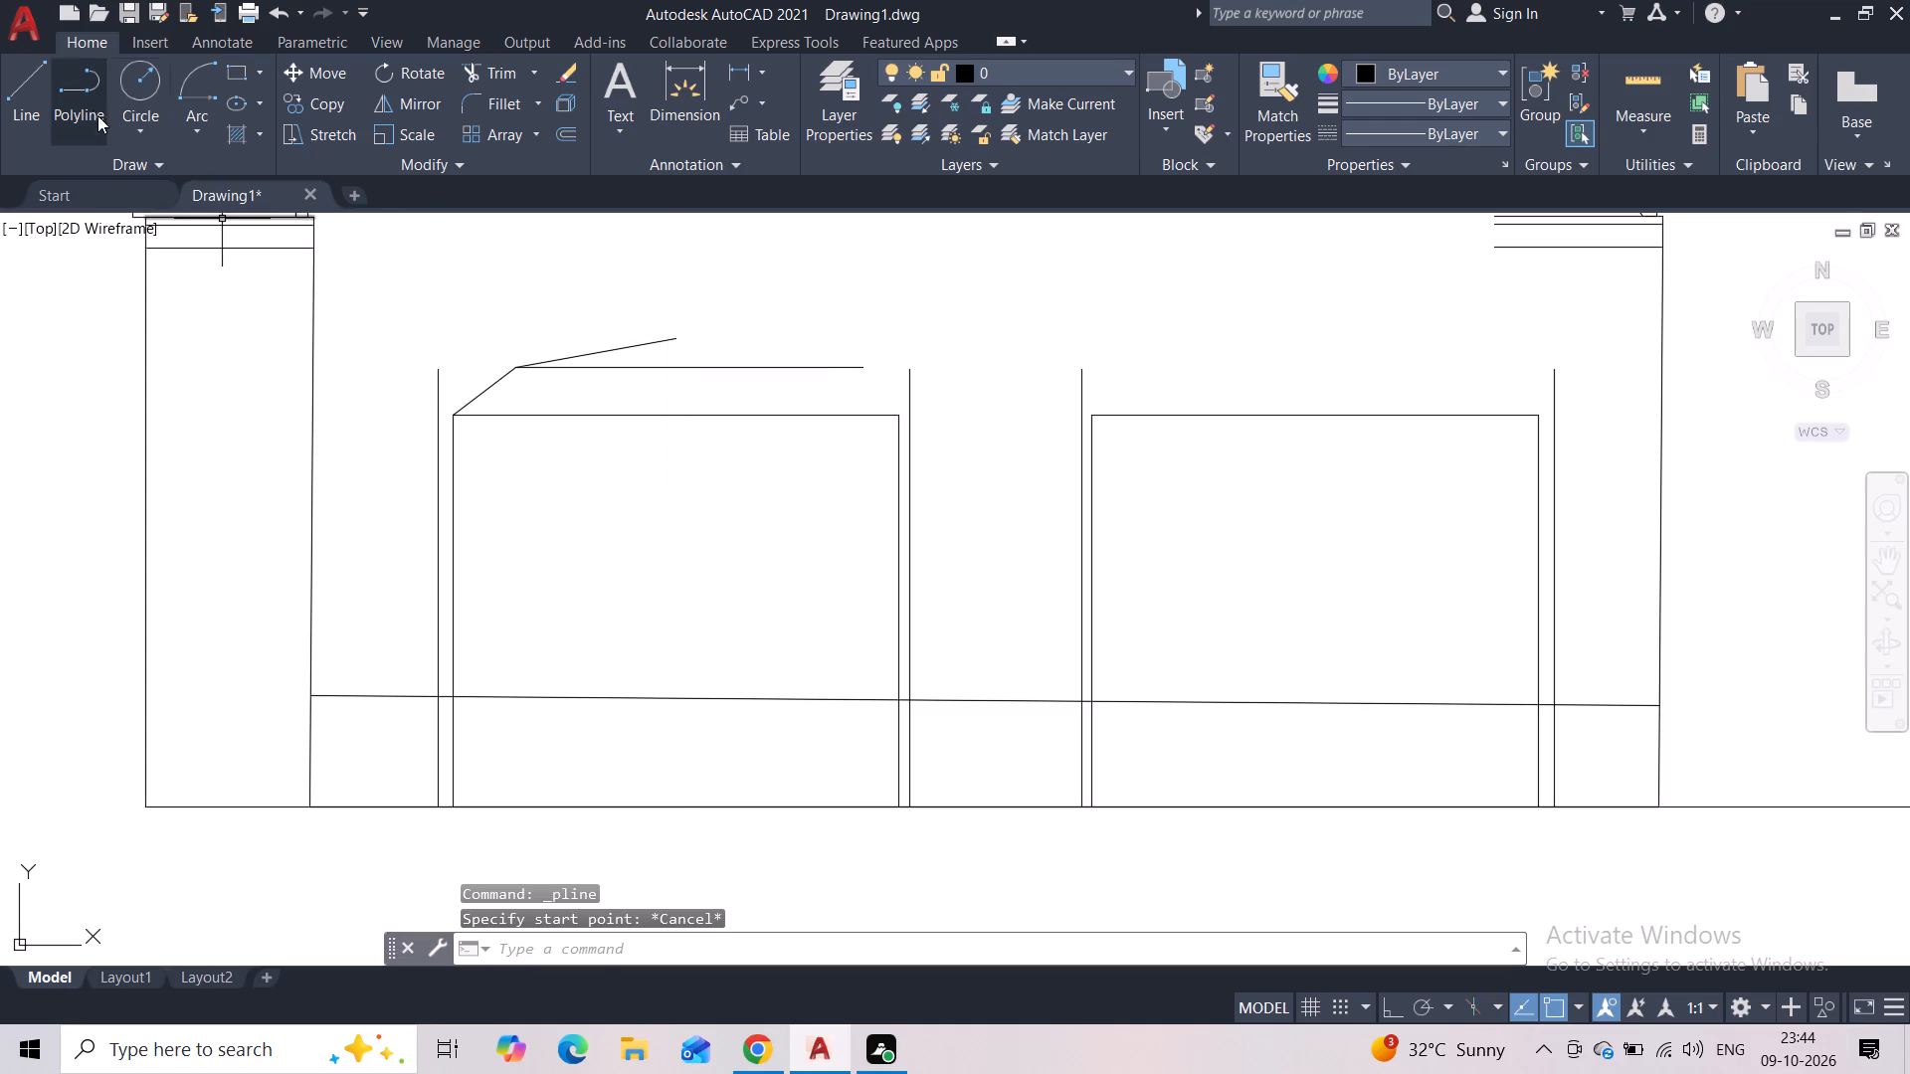
pyautogui.click(93, 110)
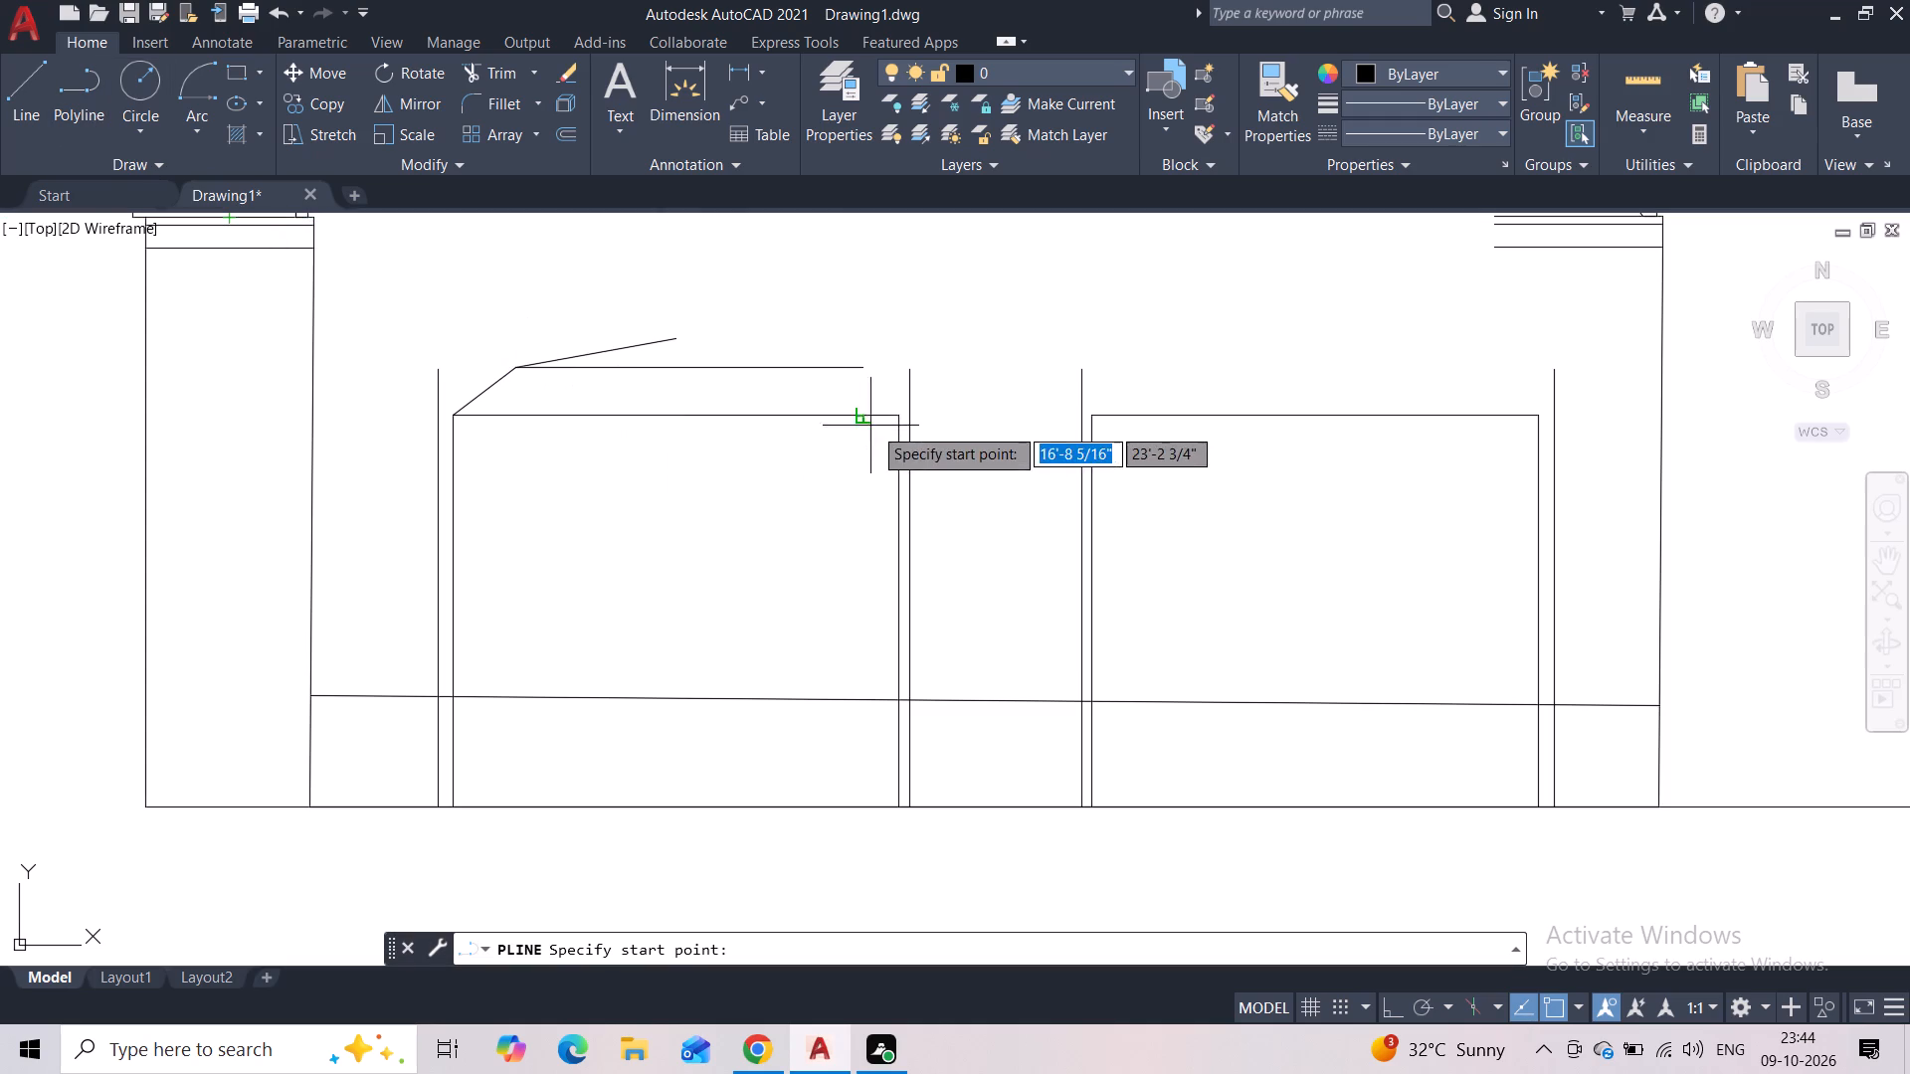
pyautogui.click(893, 415)
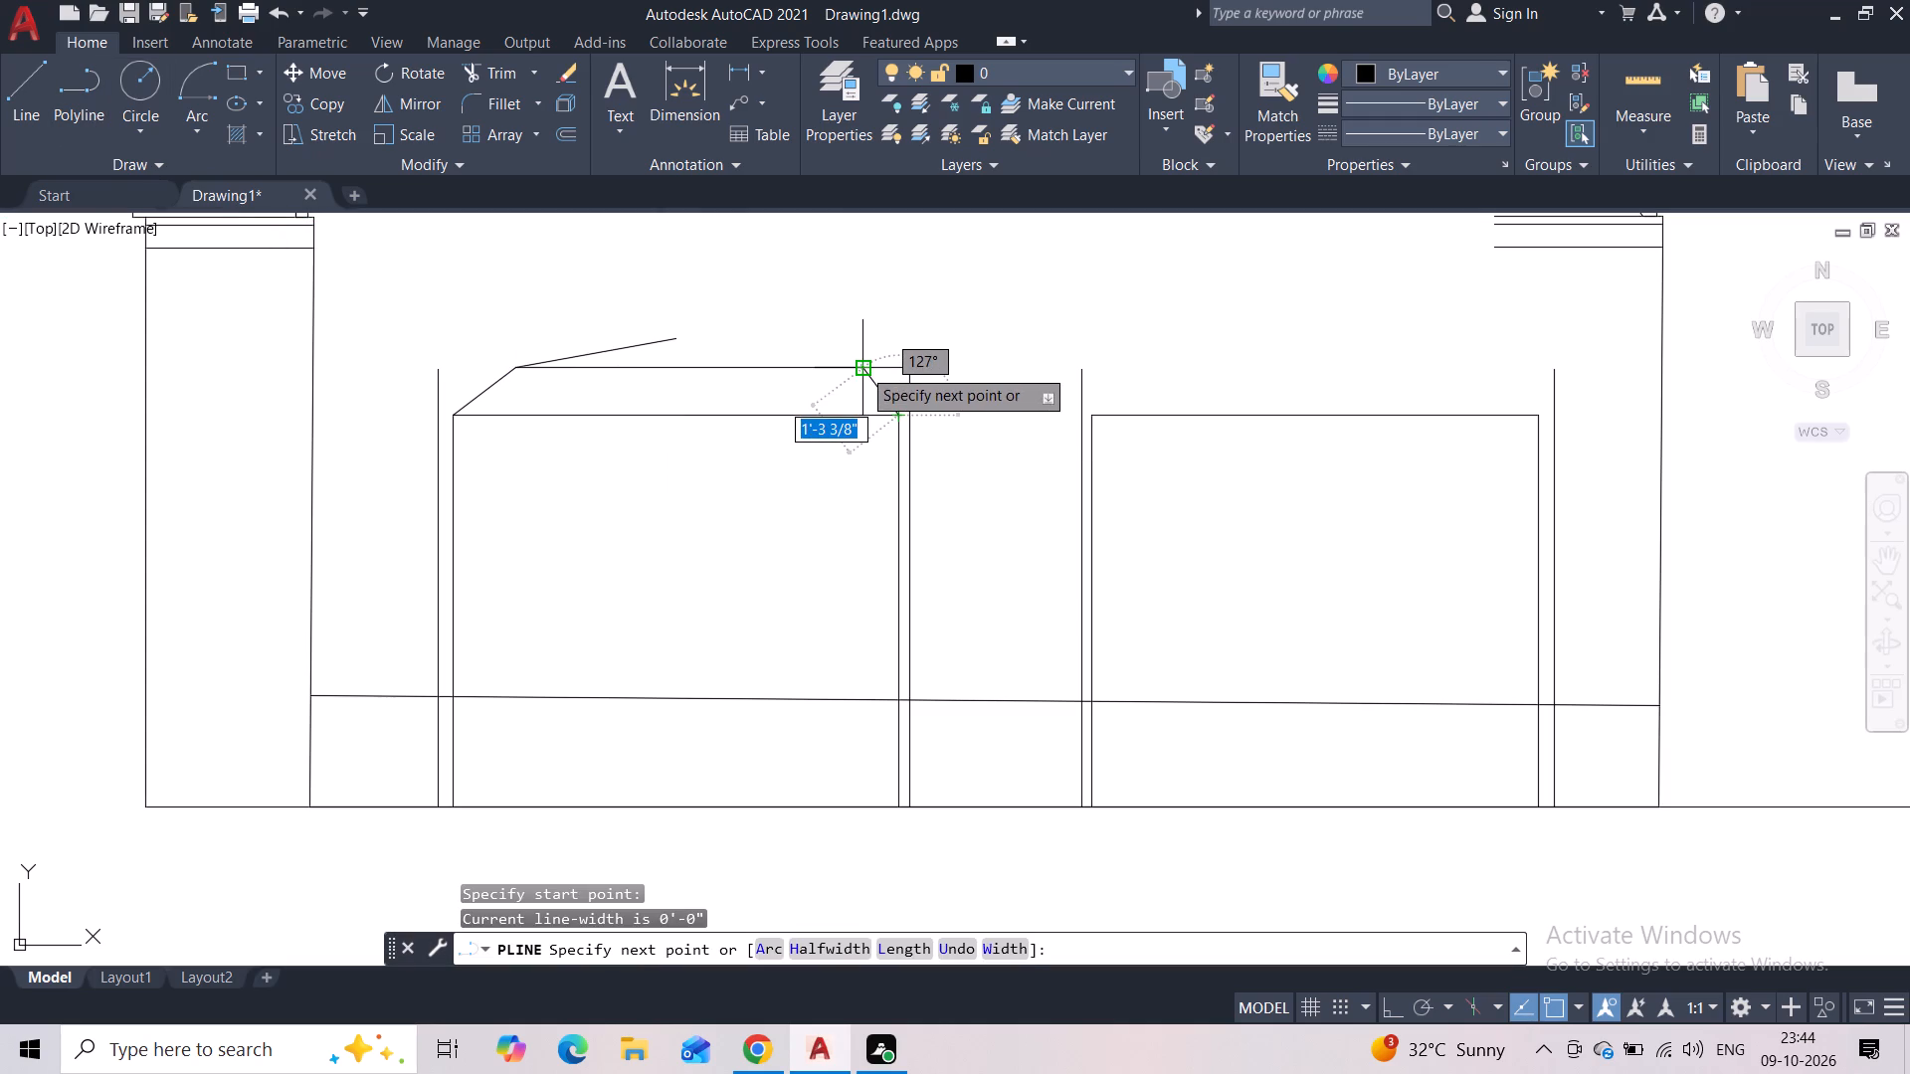
pyautogui.click(861, 367)
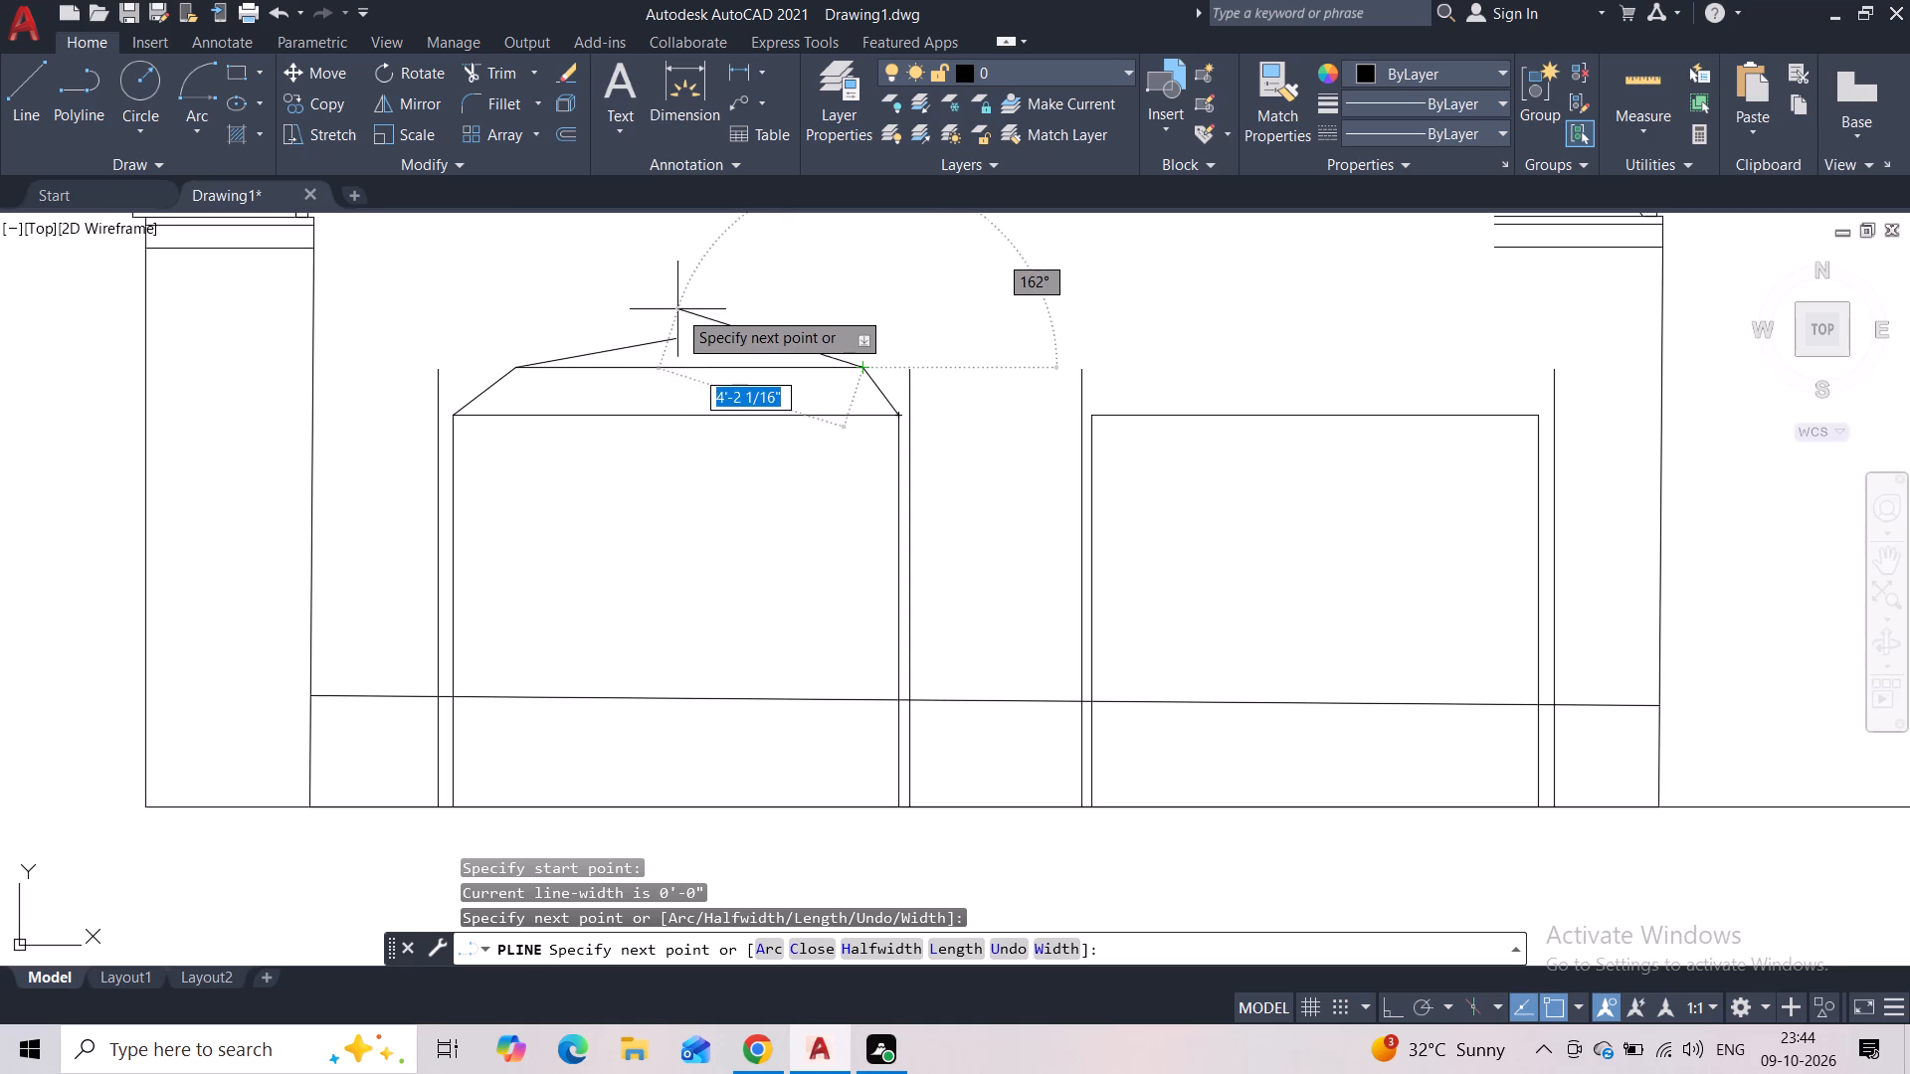
pyautogui.click(671, 334)
pyautogui.press('Escape')
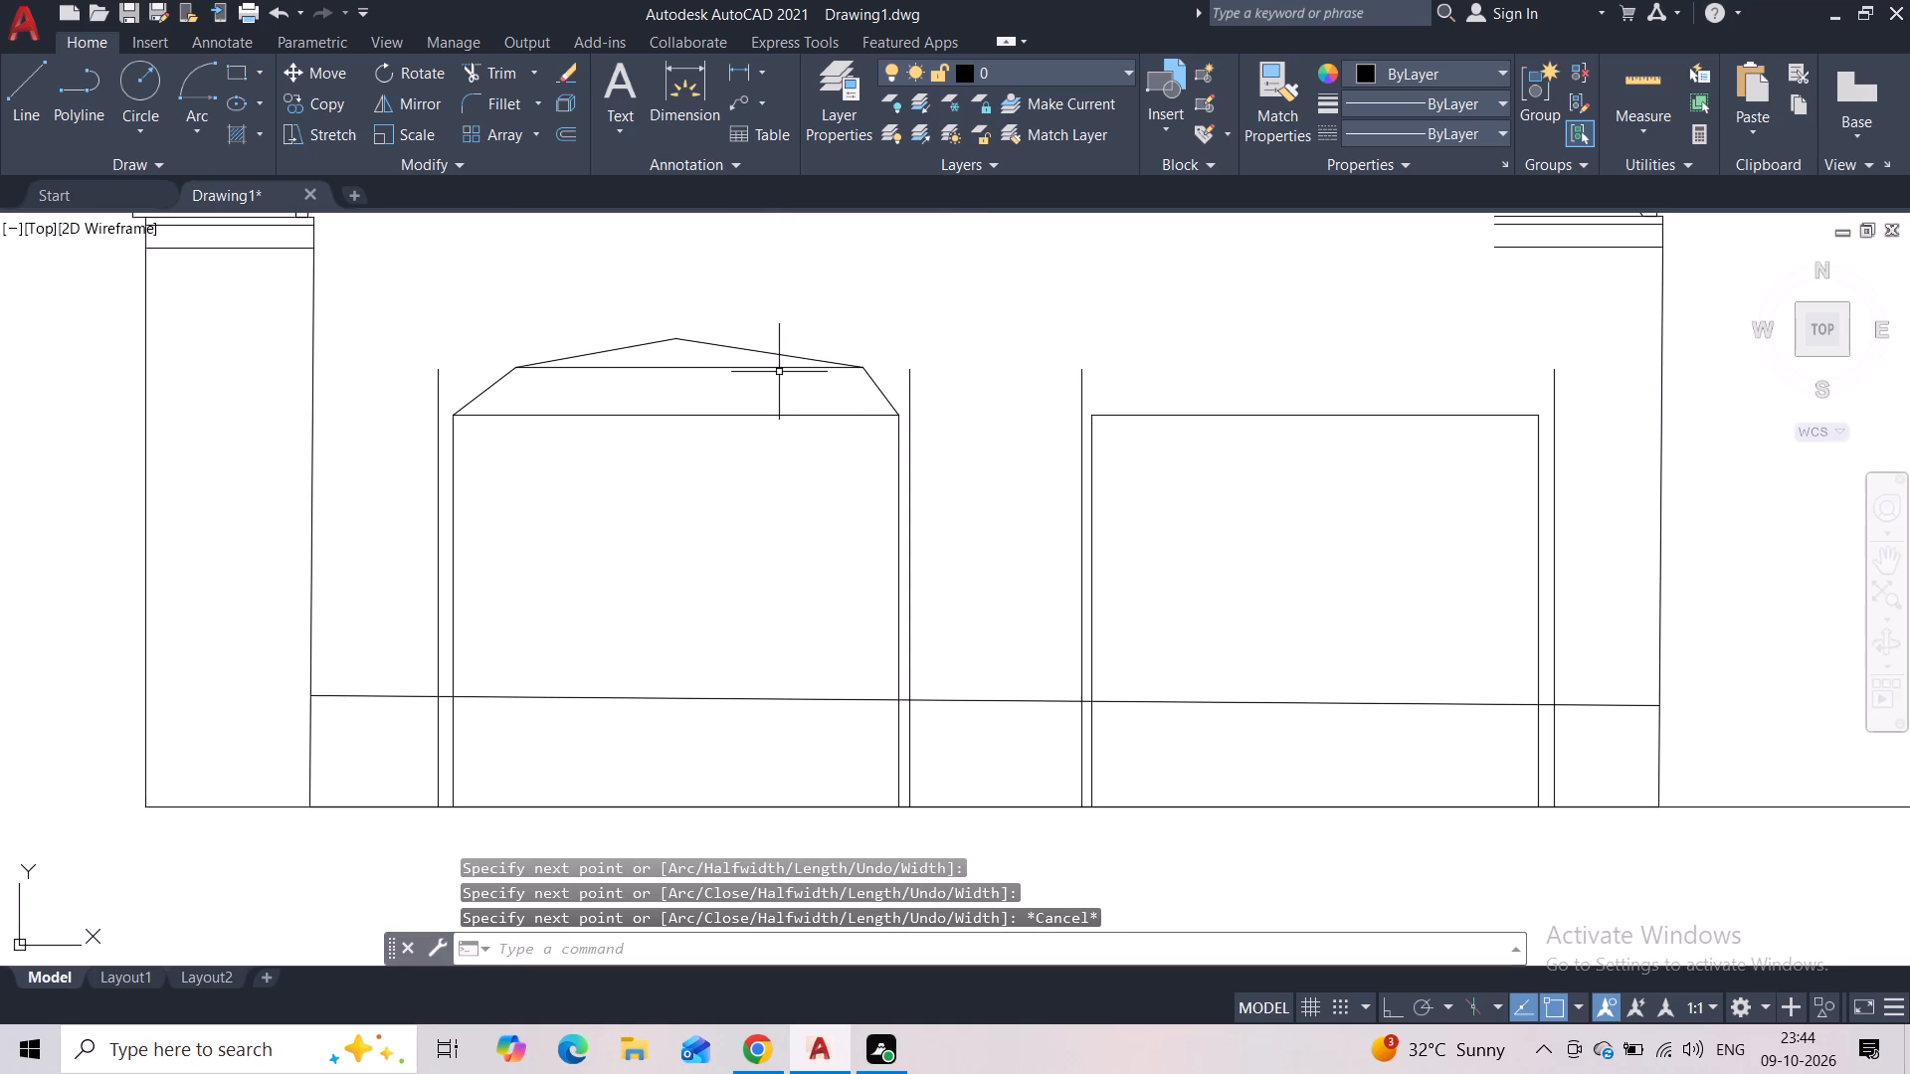
# Delete the horizontal guide line inside the left door's segmented arch.
pyautogui.click(775, 369)
pyautogui.press('Delete')
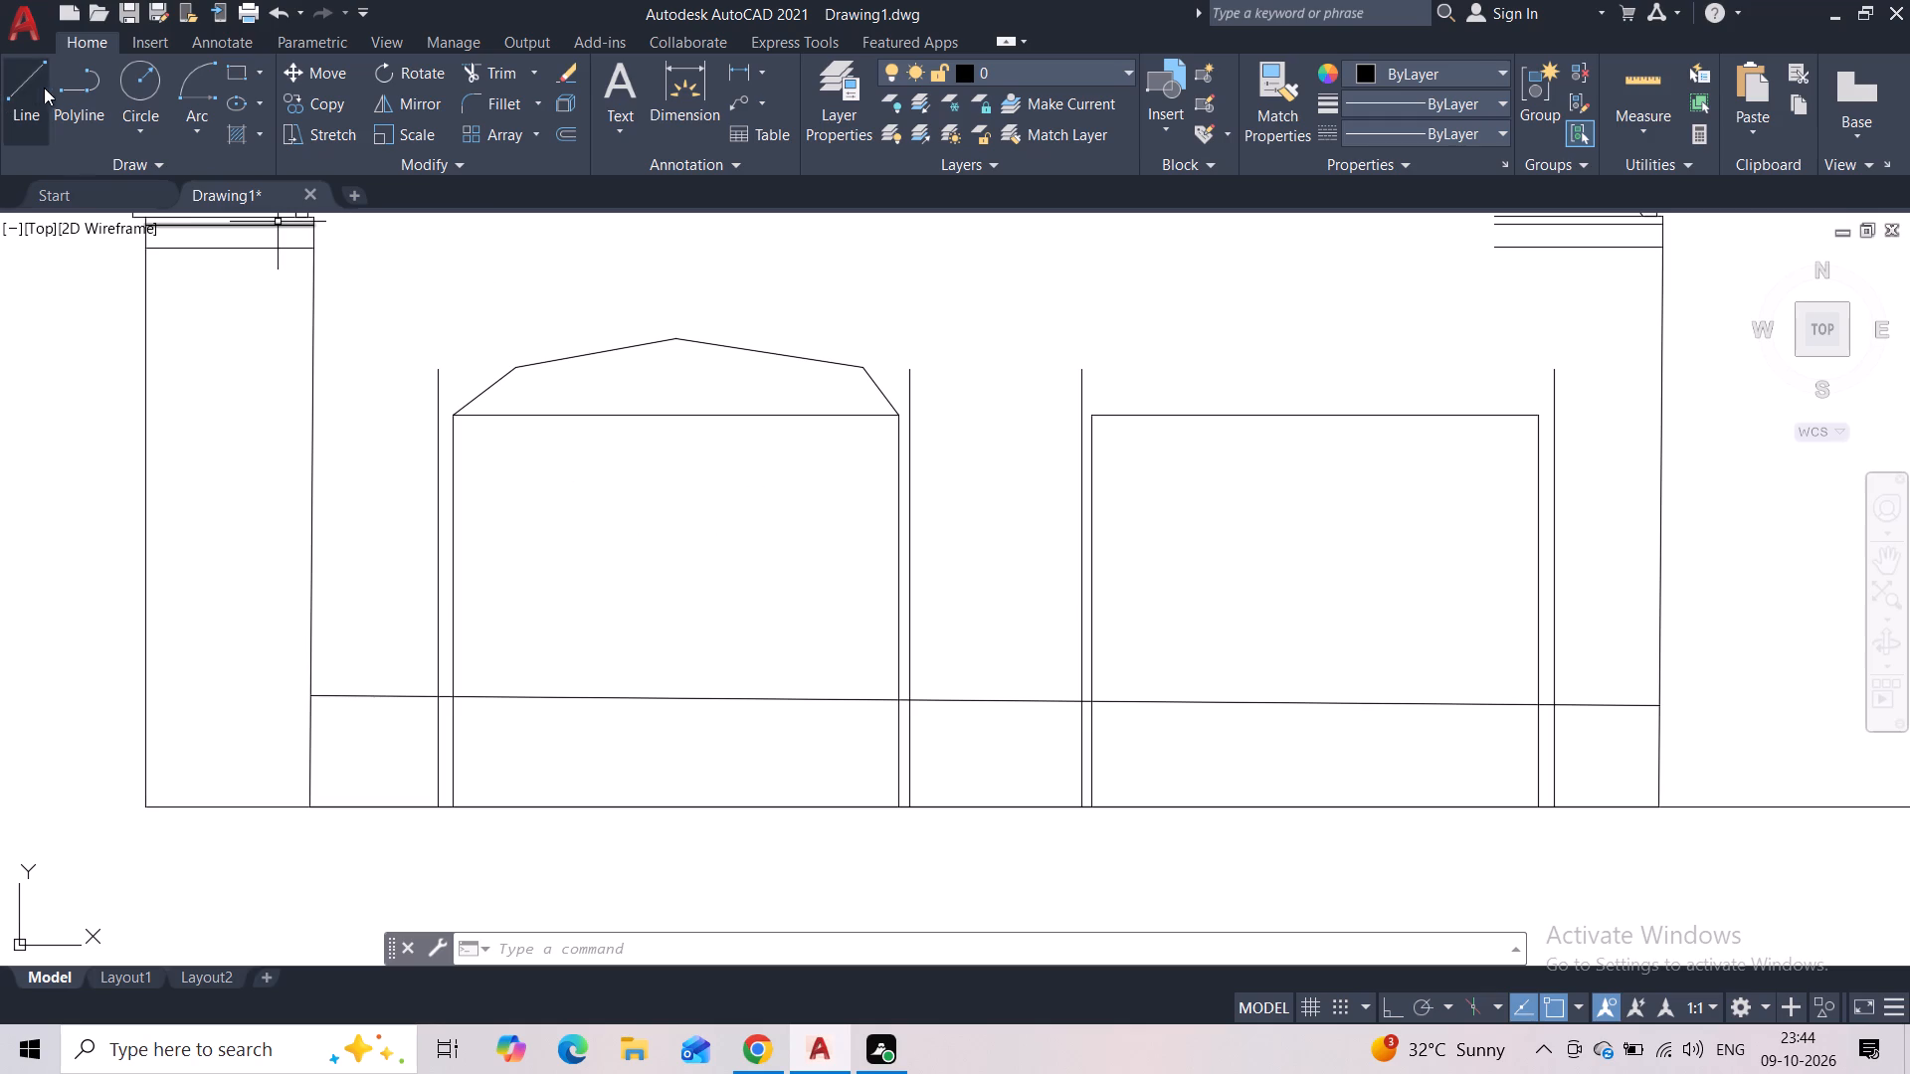
# Draw a peaked polyline from the left door's outer-left upright top, about 5'-3" at 17° to a peak, ending at the outer-right upright's top.
pyautogui.click(71, 95)
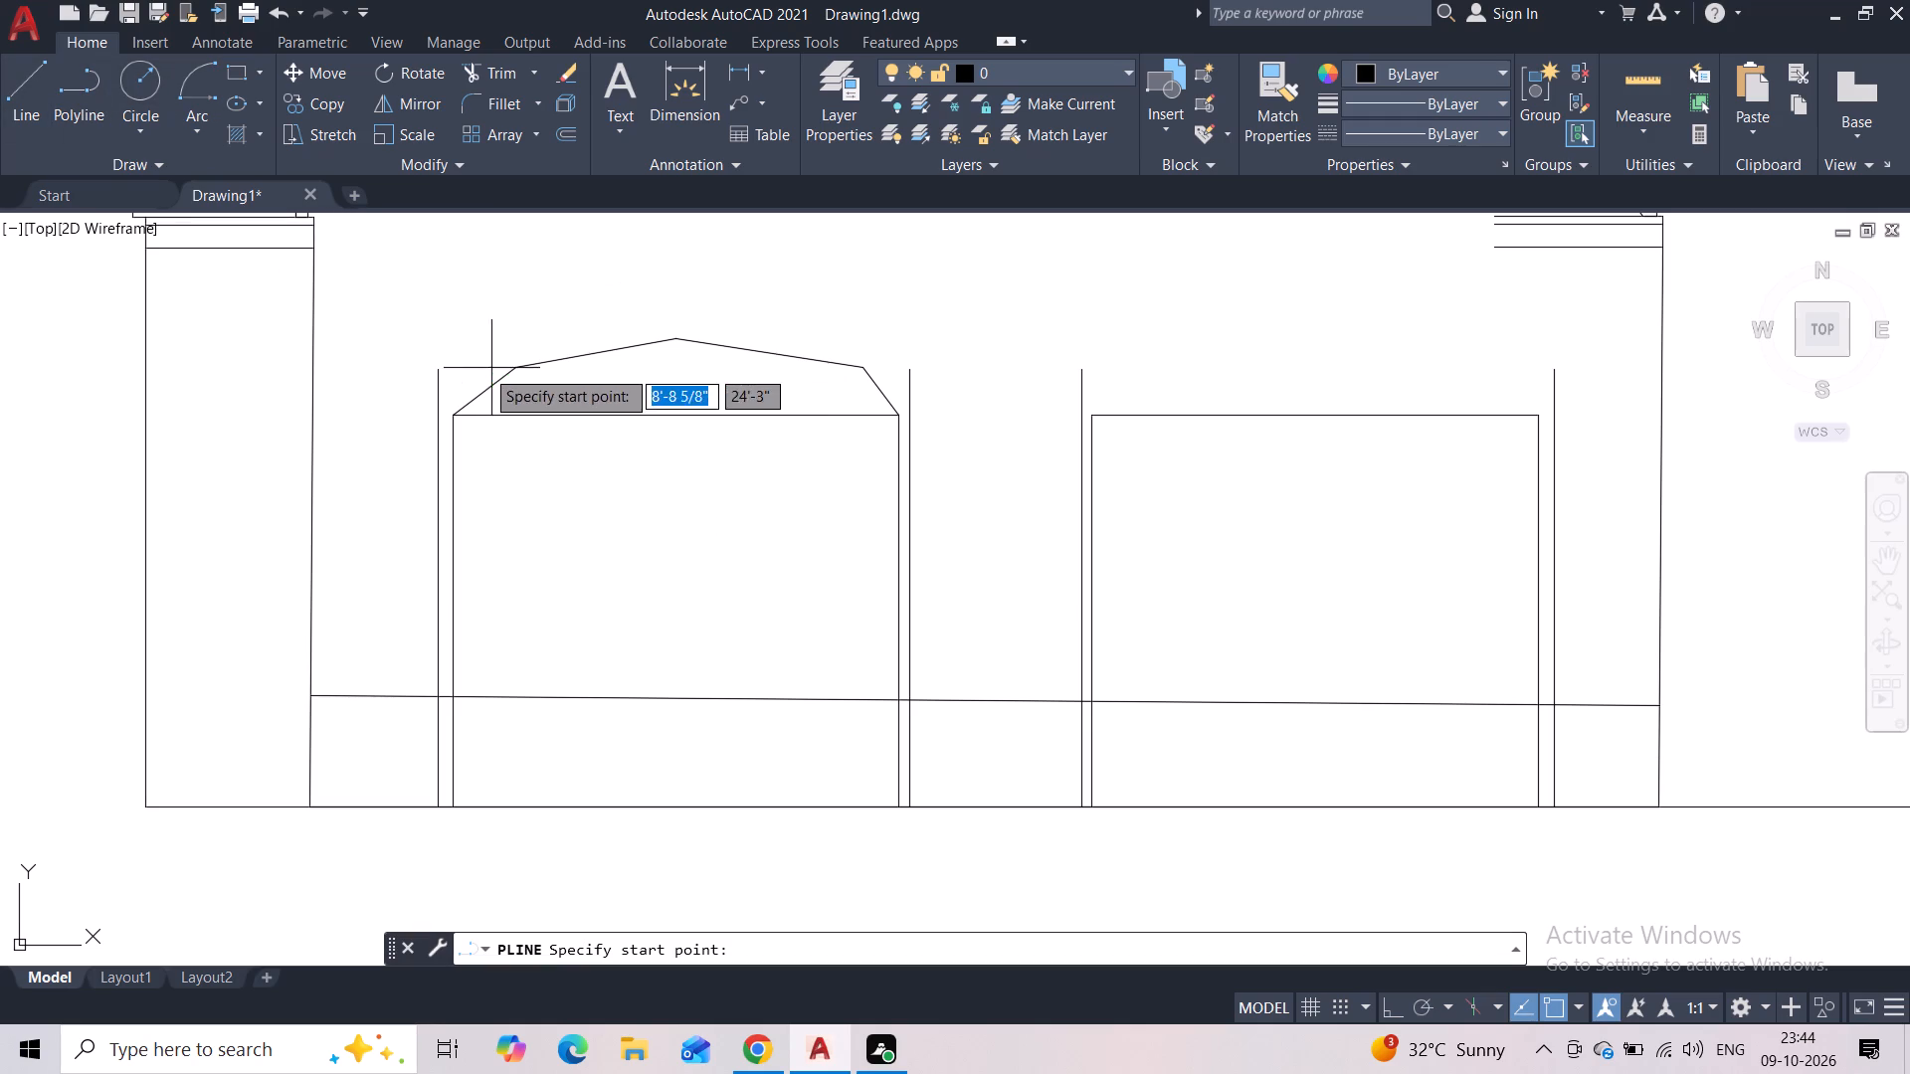
pyautogui.click(437, 365)
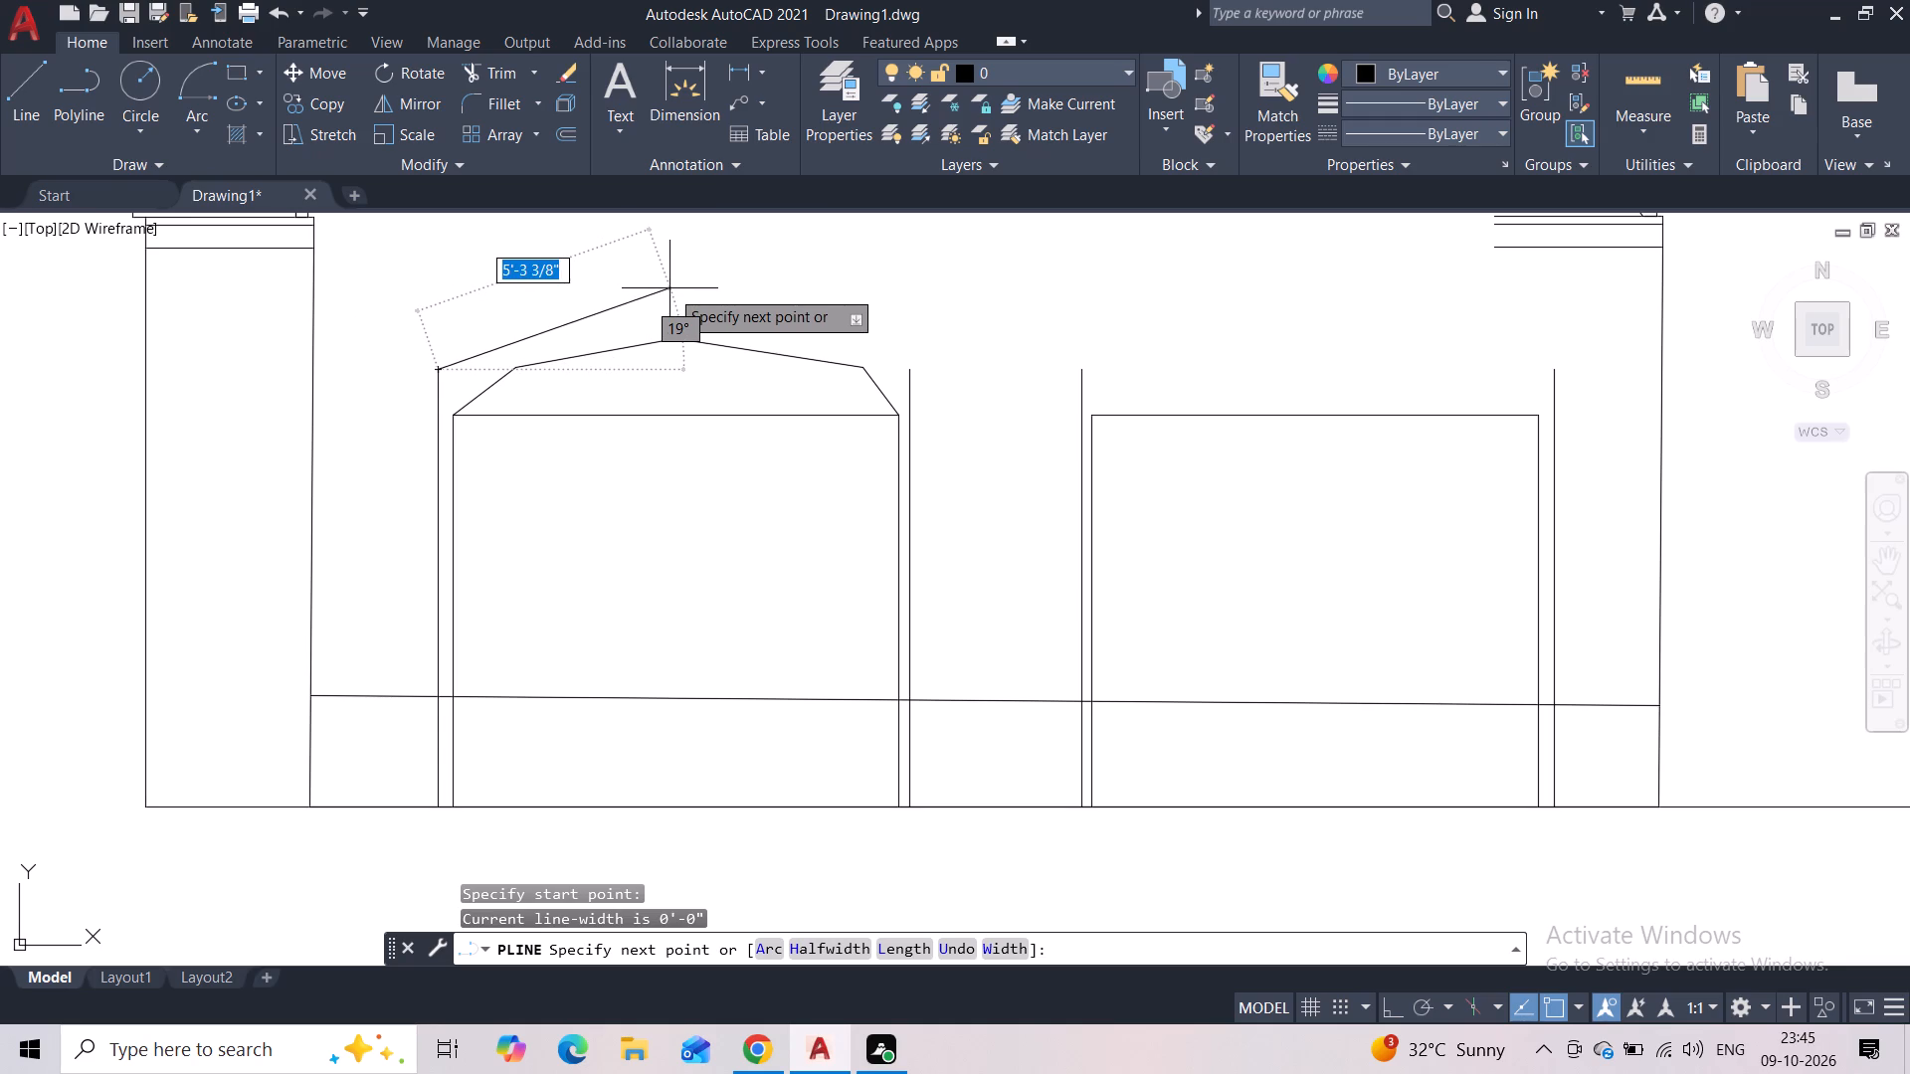
pyautogui.scroll(1, 669, 288)
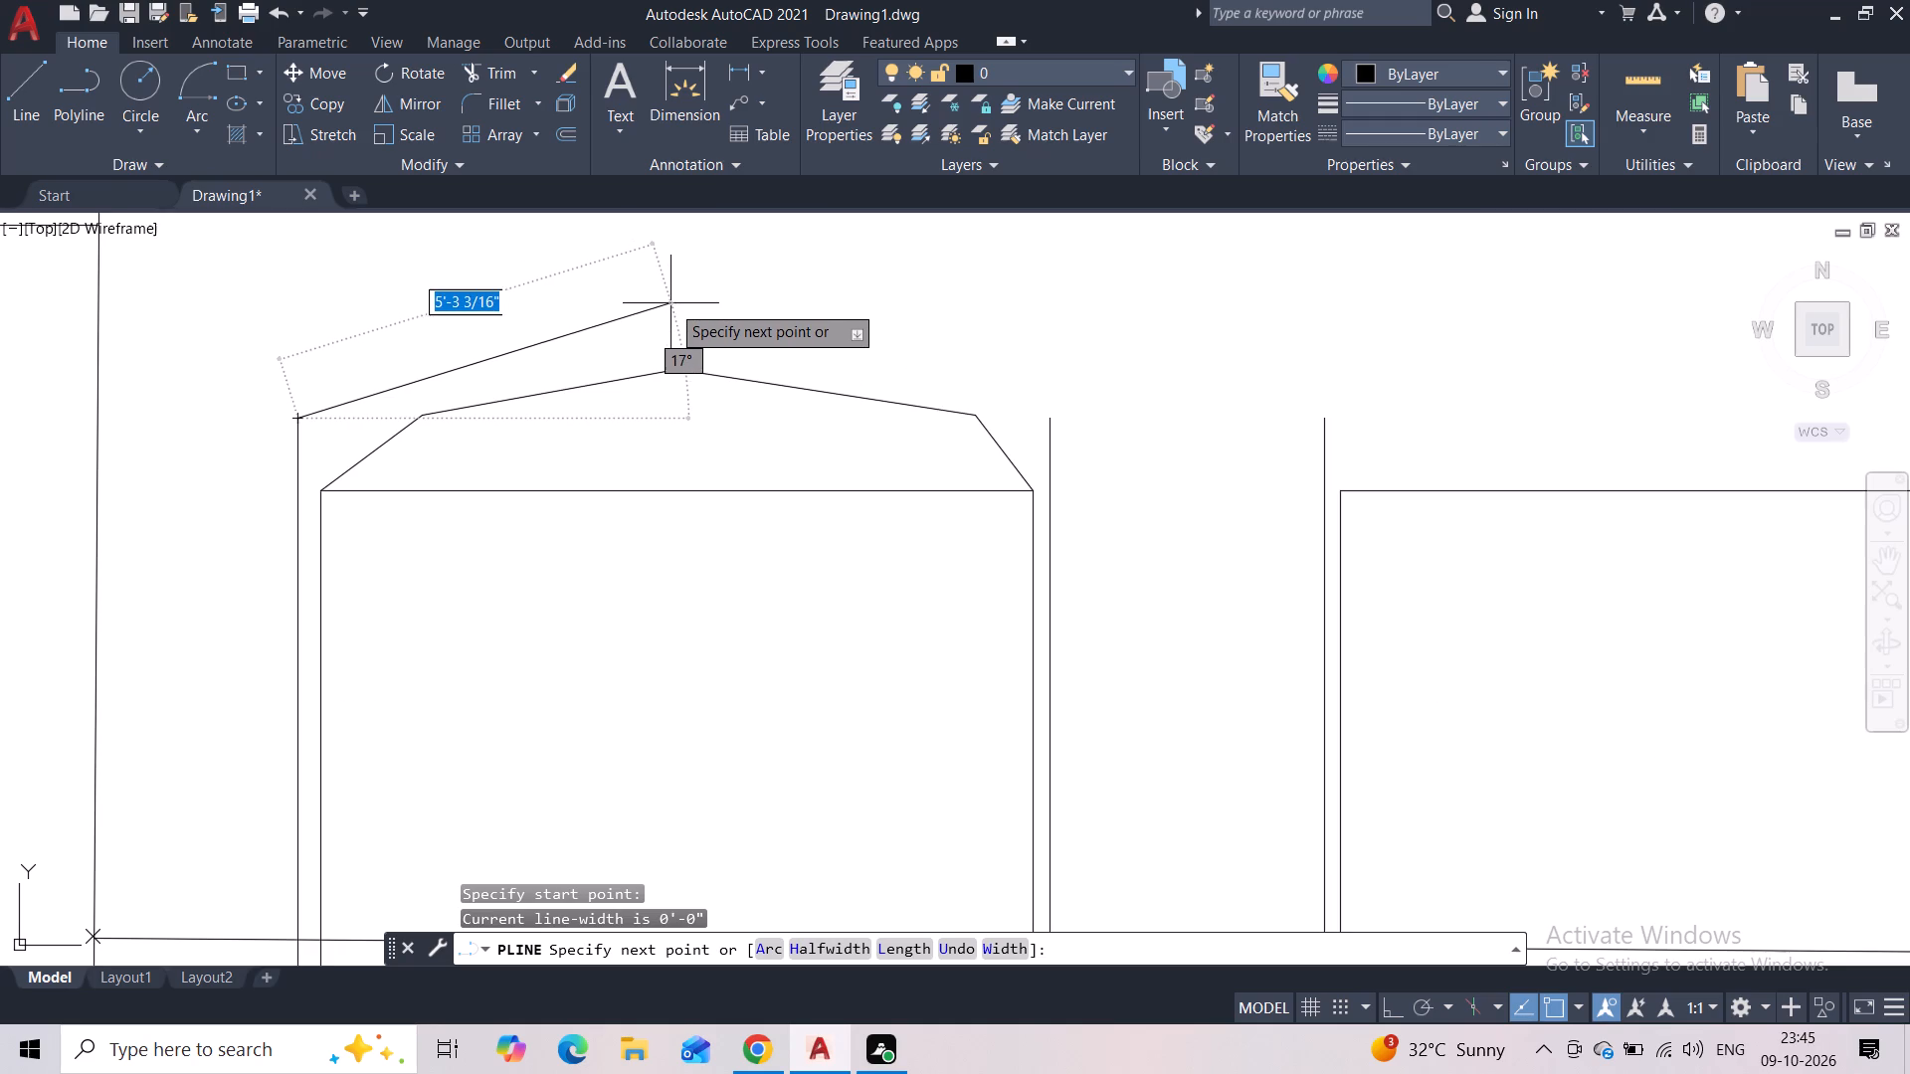
pyautogui.click(668, 305)
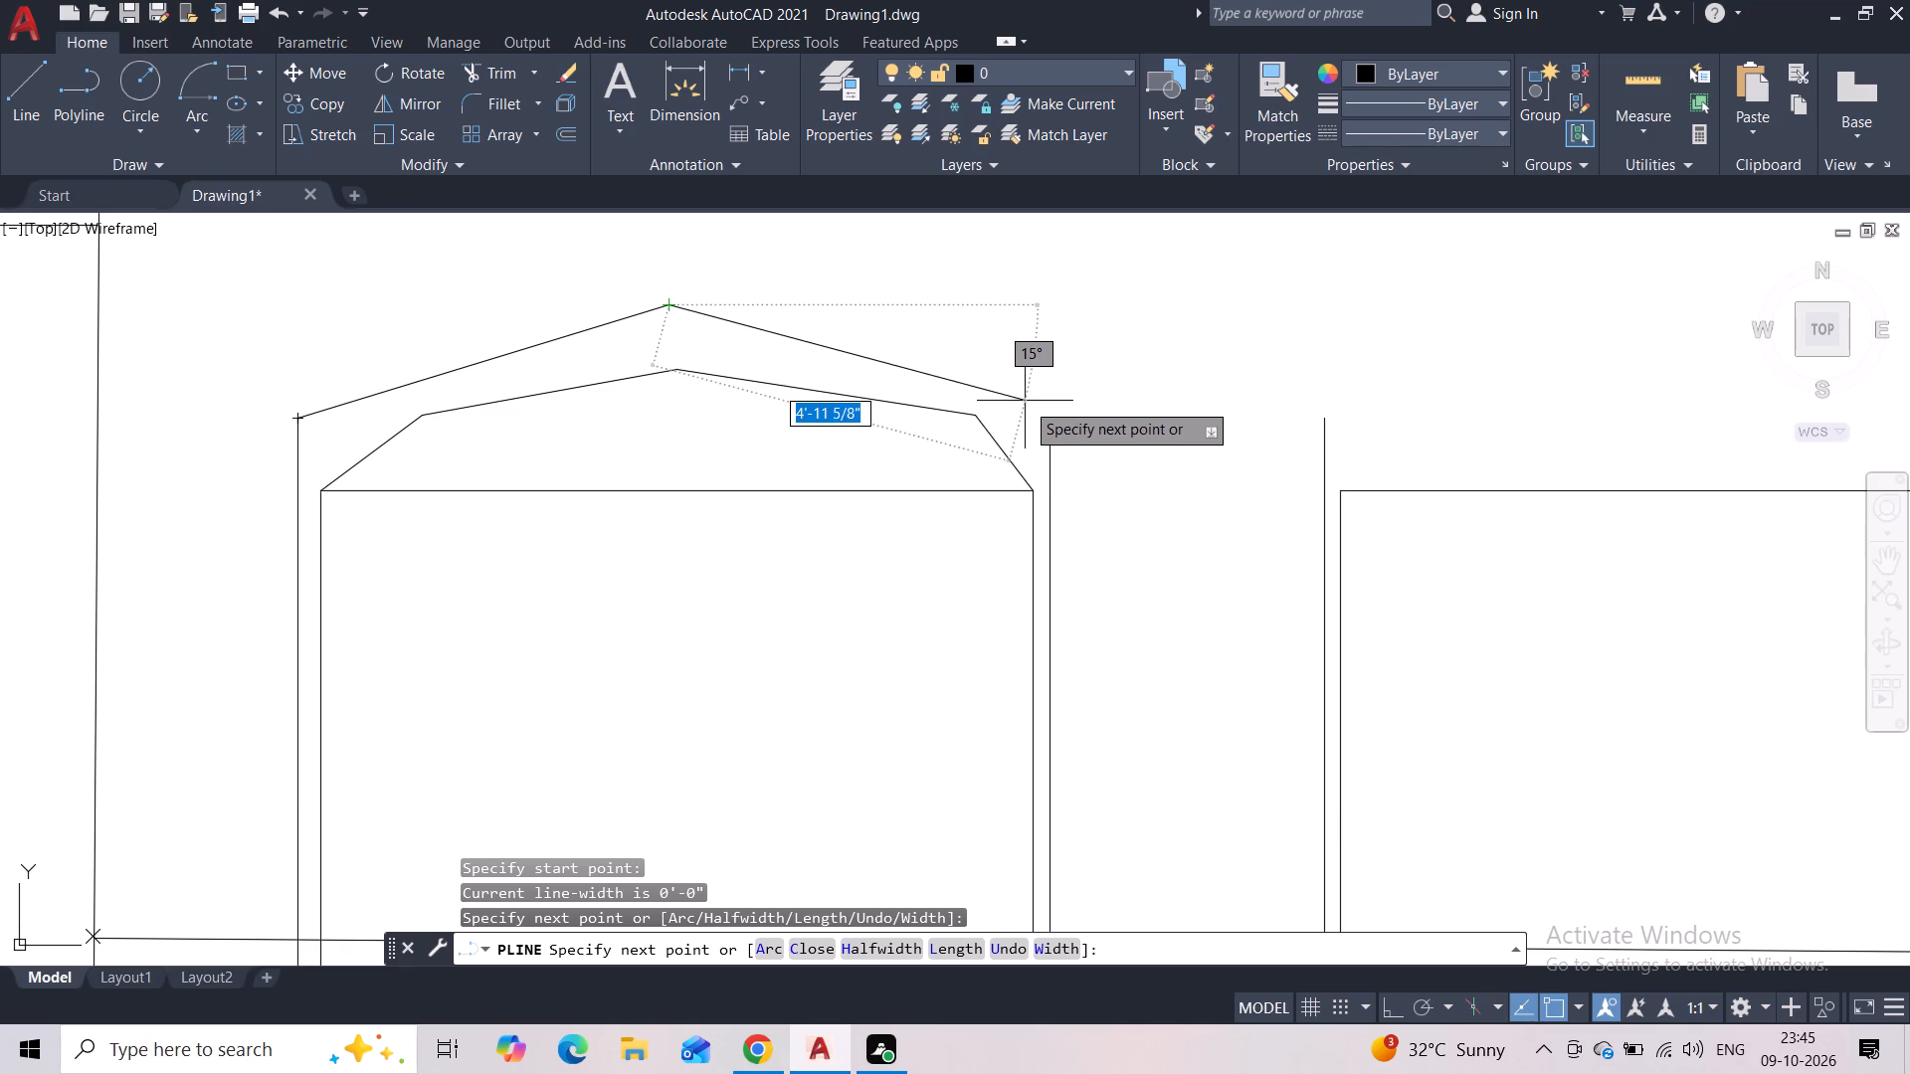
pyautogui.click(1048, 417)
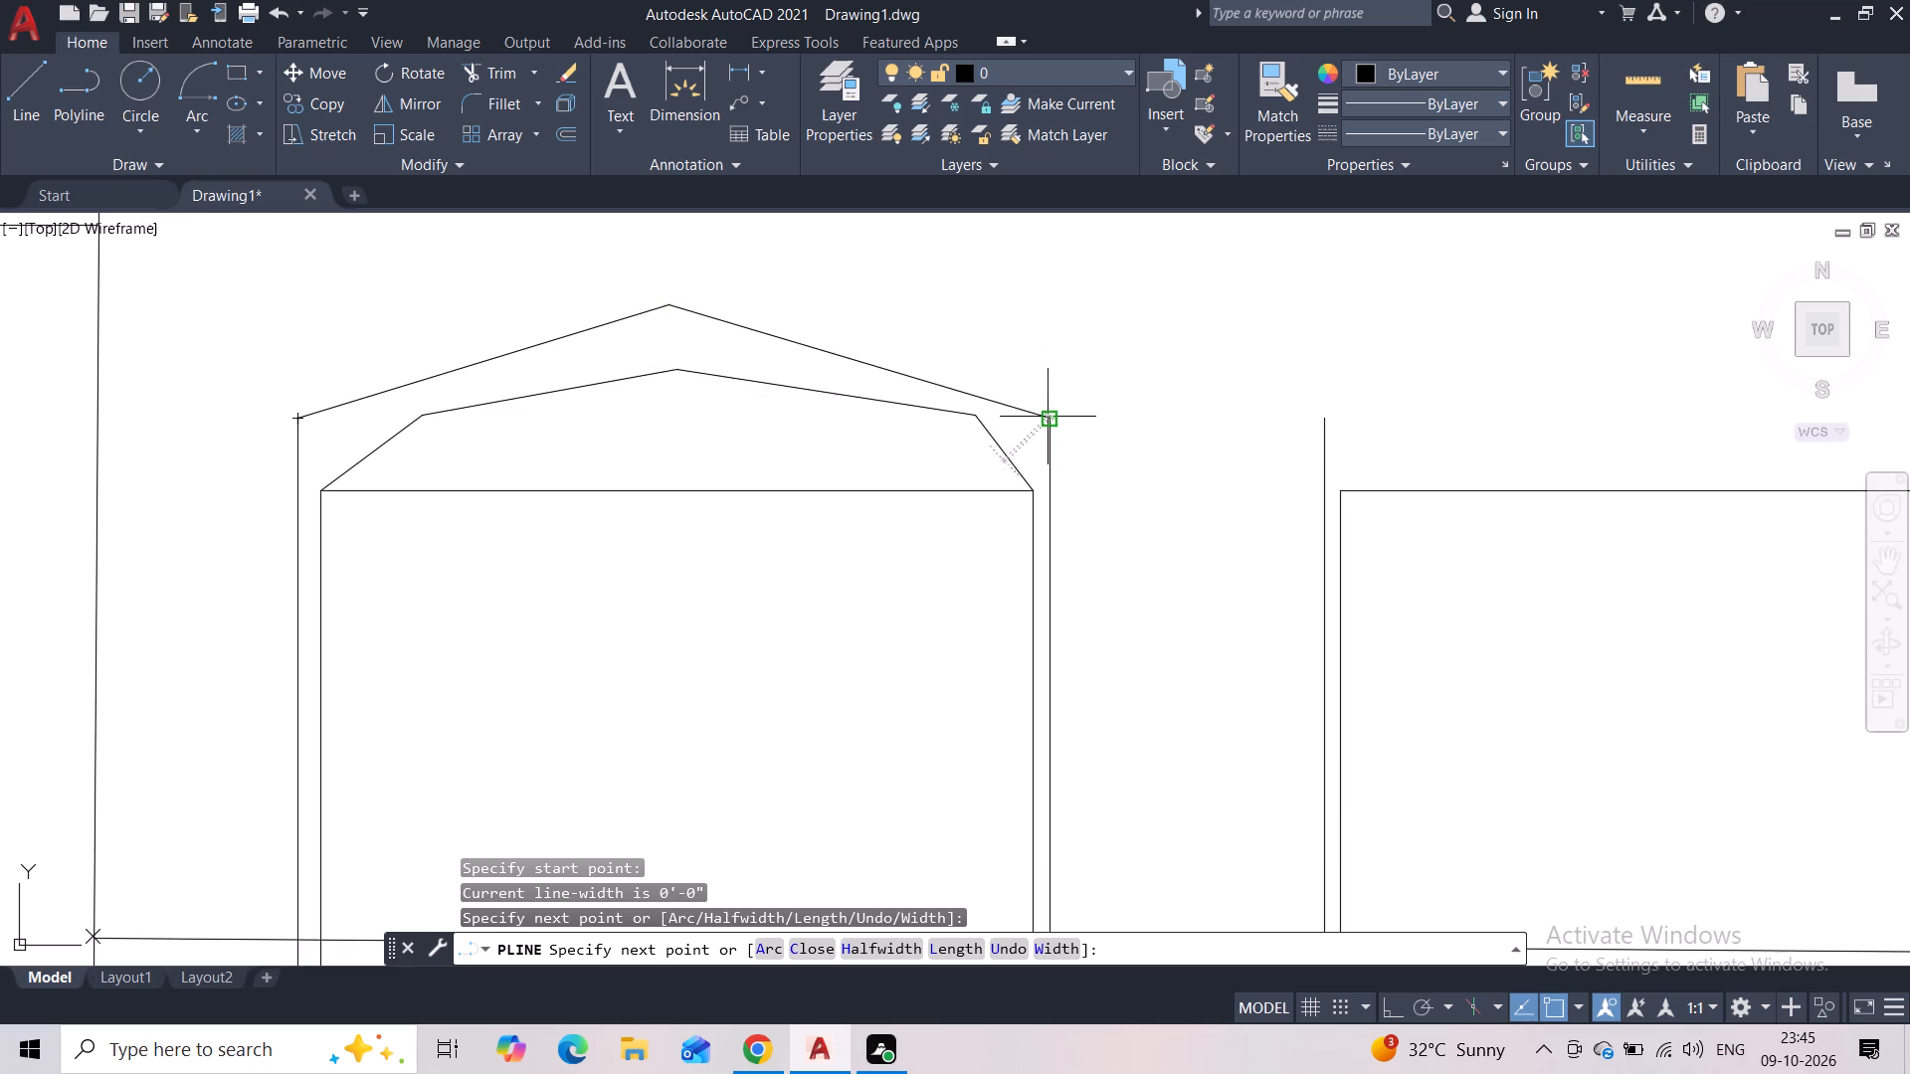
pyautogui.press('Escape')
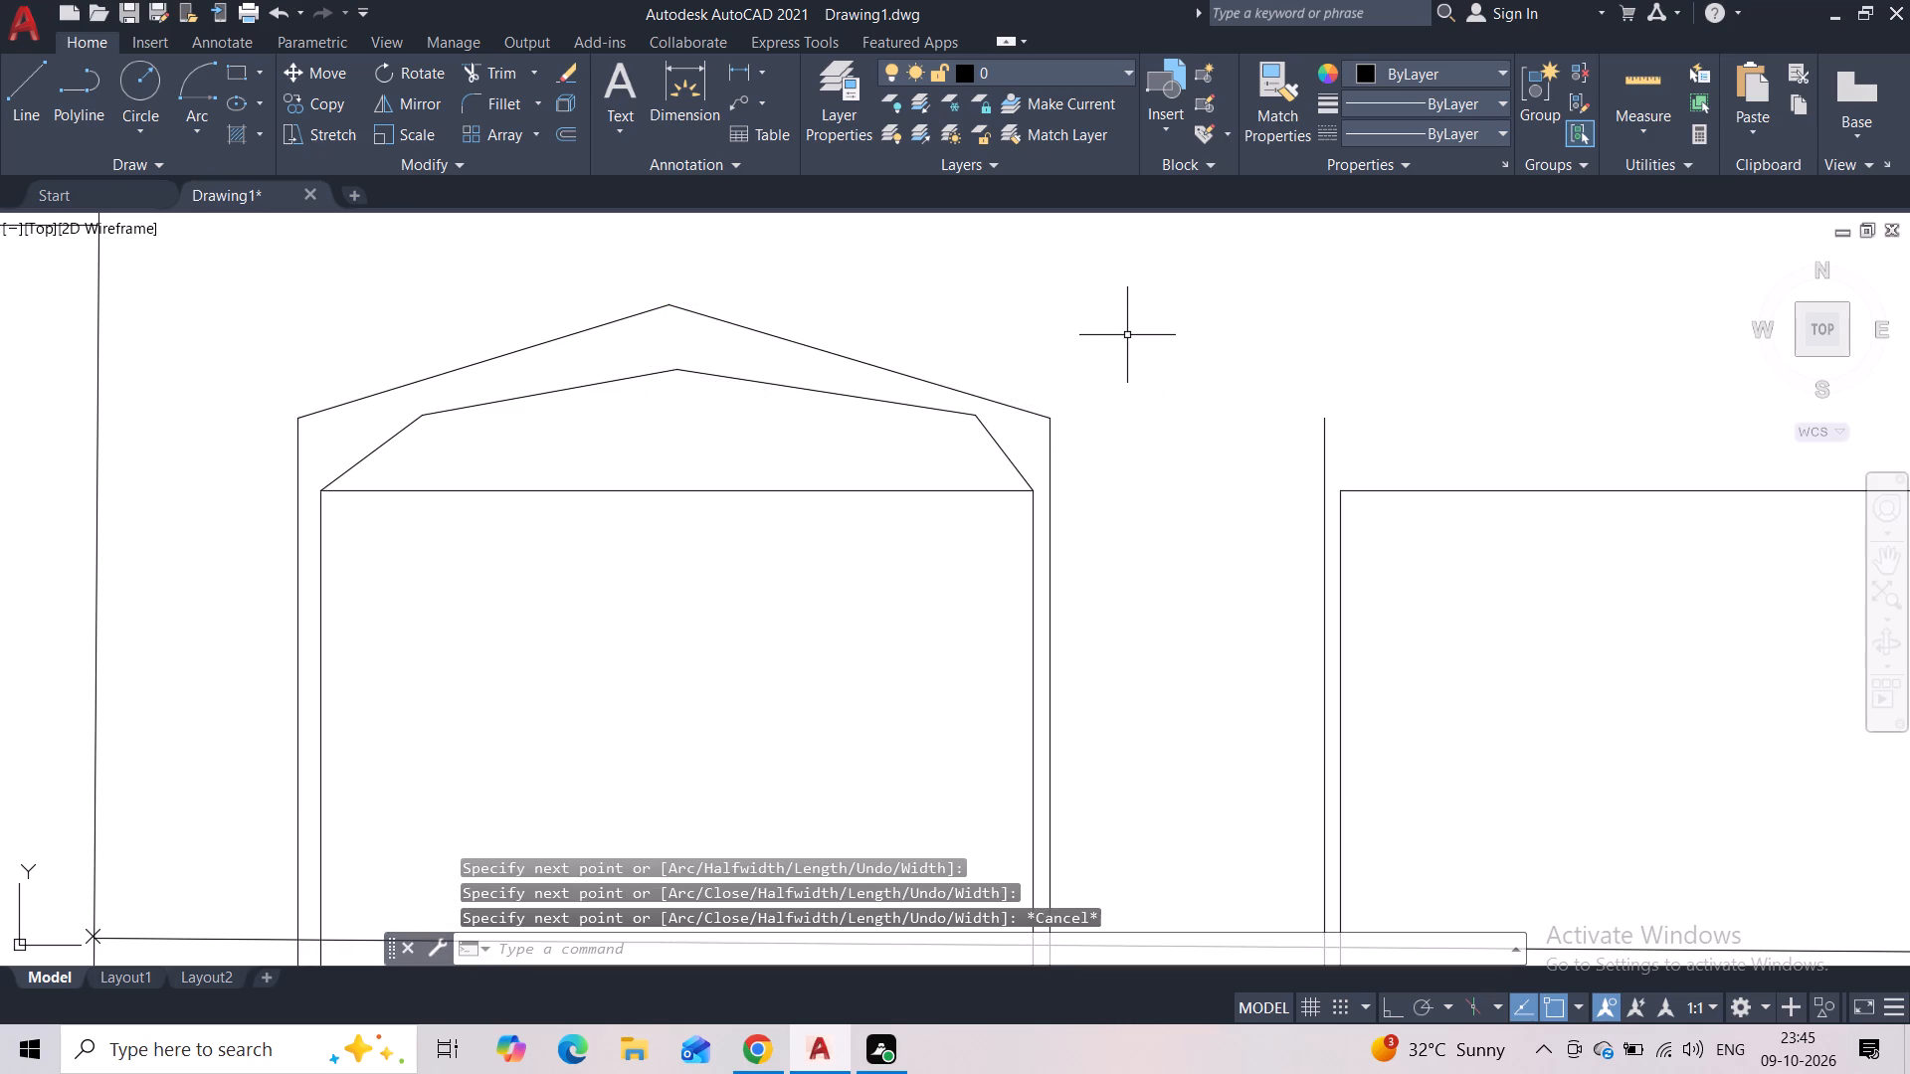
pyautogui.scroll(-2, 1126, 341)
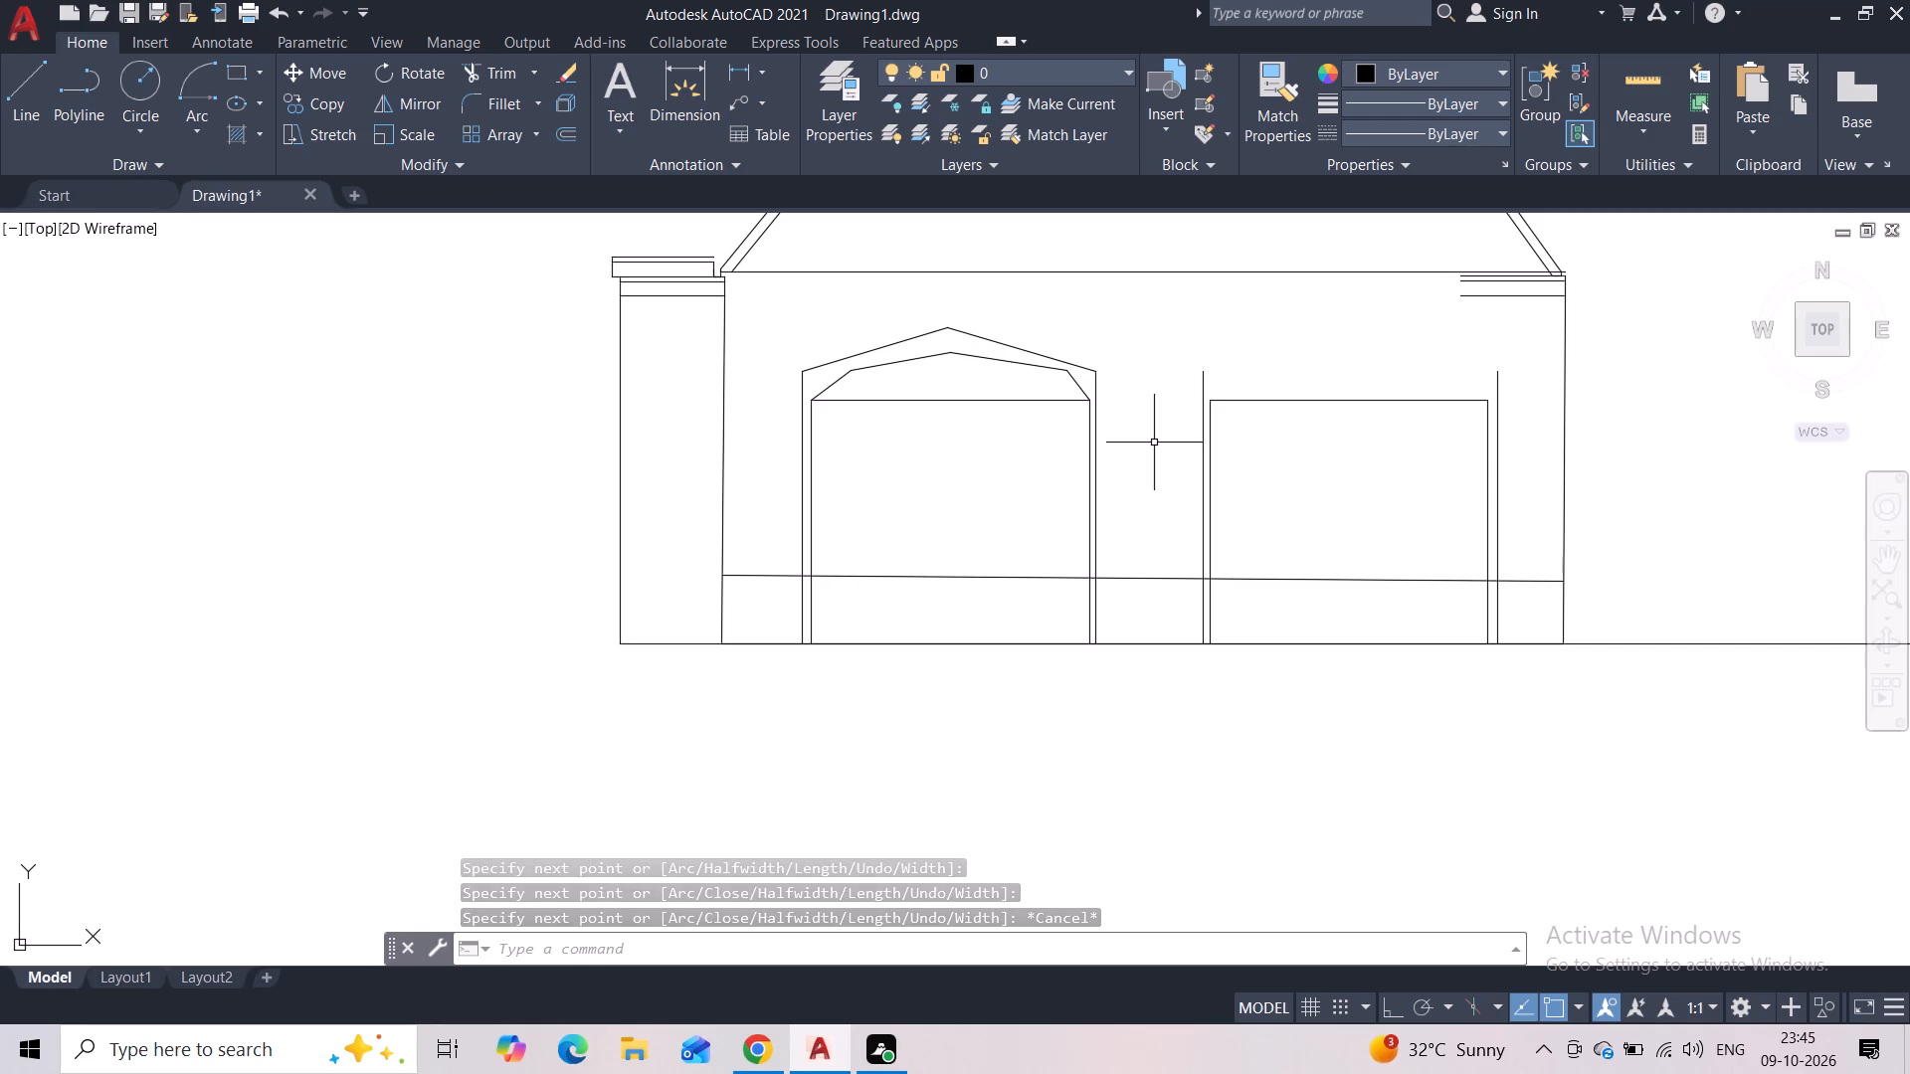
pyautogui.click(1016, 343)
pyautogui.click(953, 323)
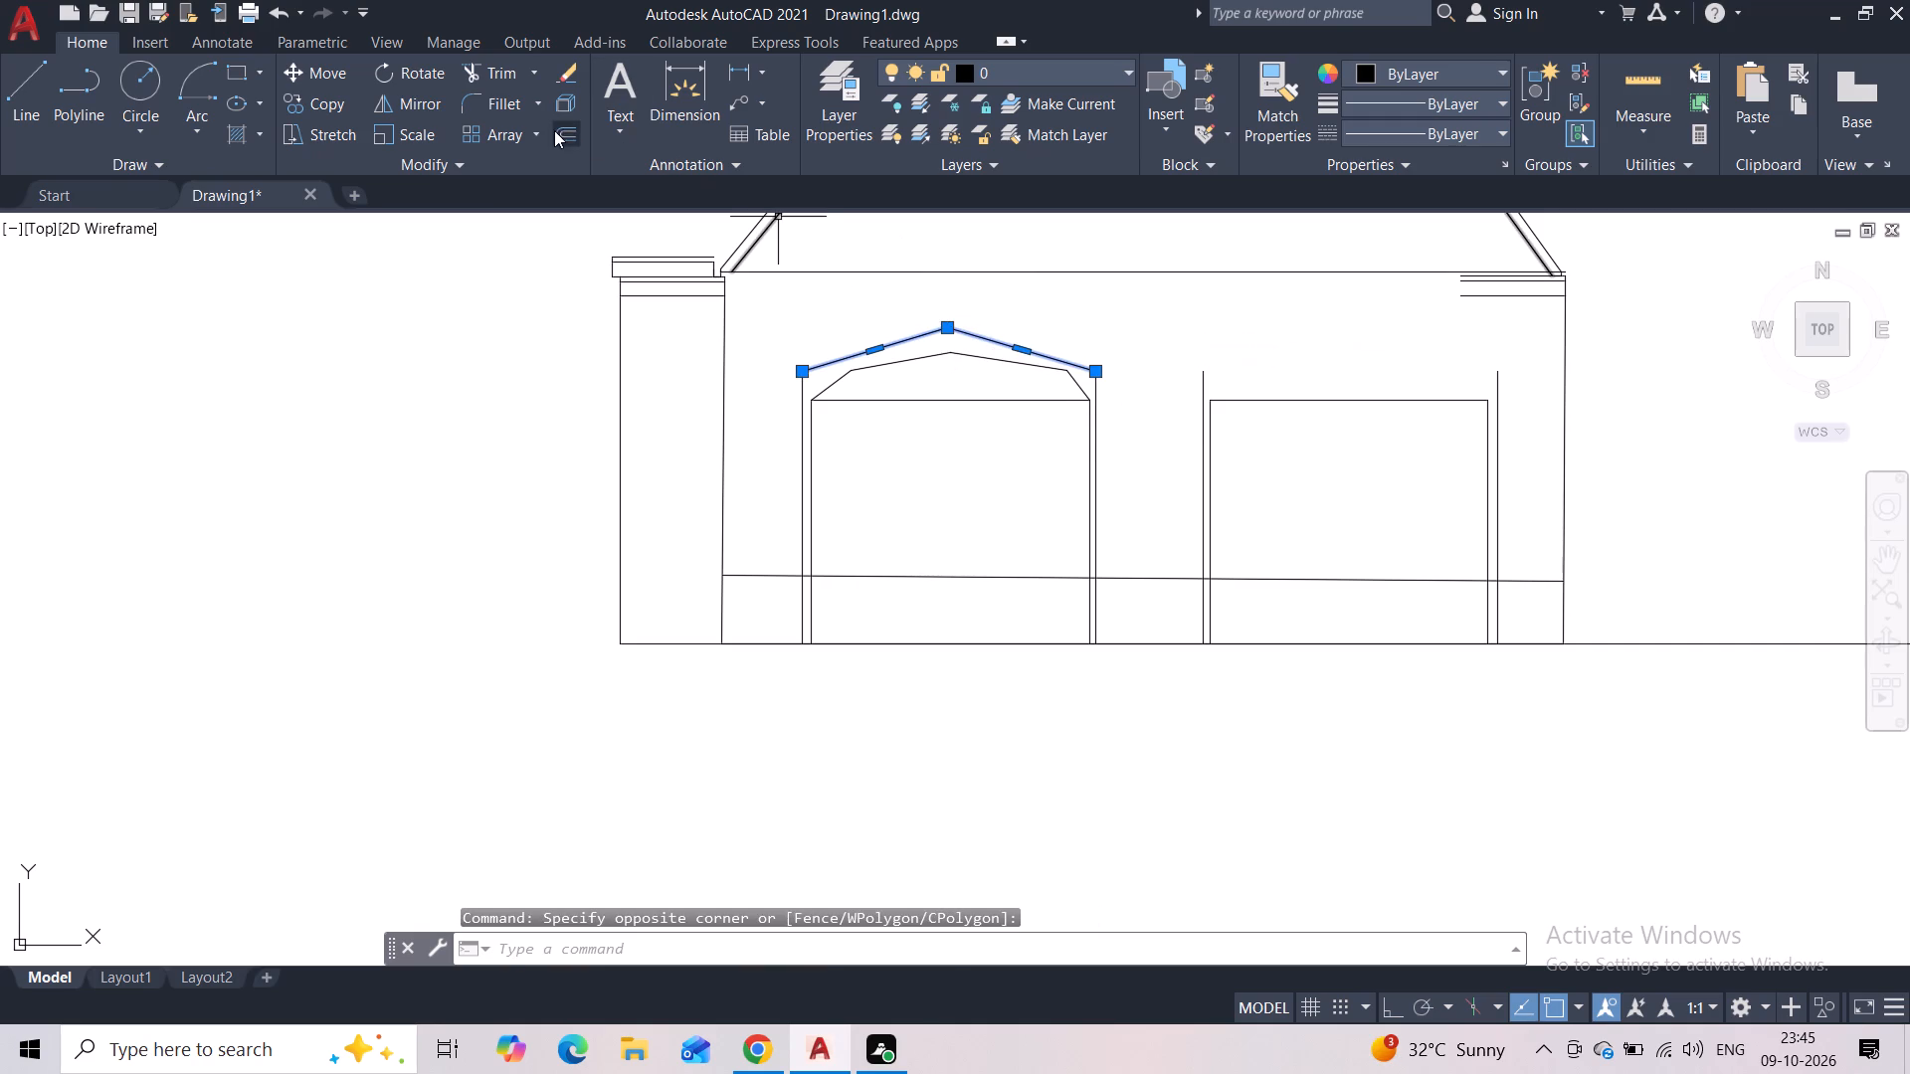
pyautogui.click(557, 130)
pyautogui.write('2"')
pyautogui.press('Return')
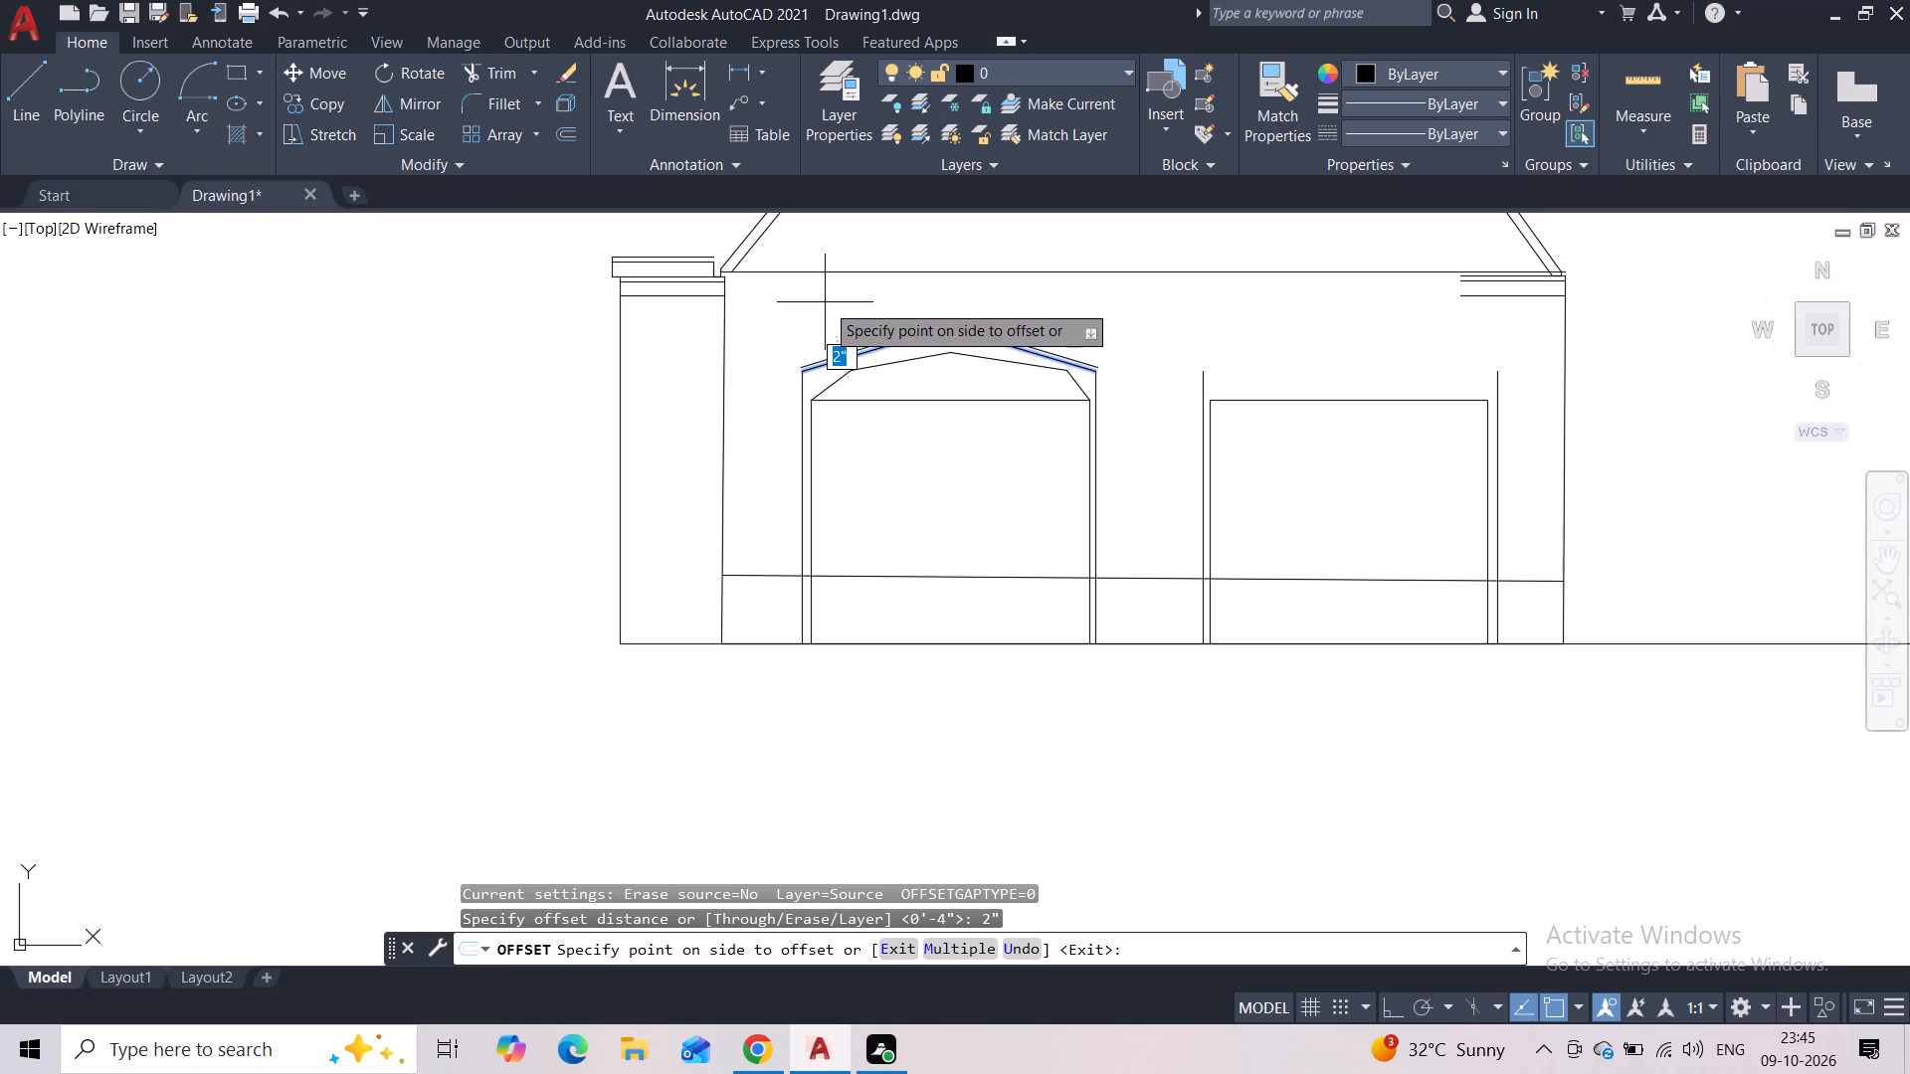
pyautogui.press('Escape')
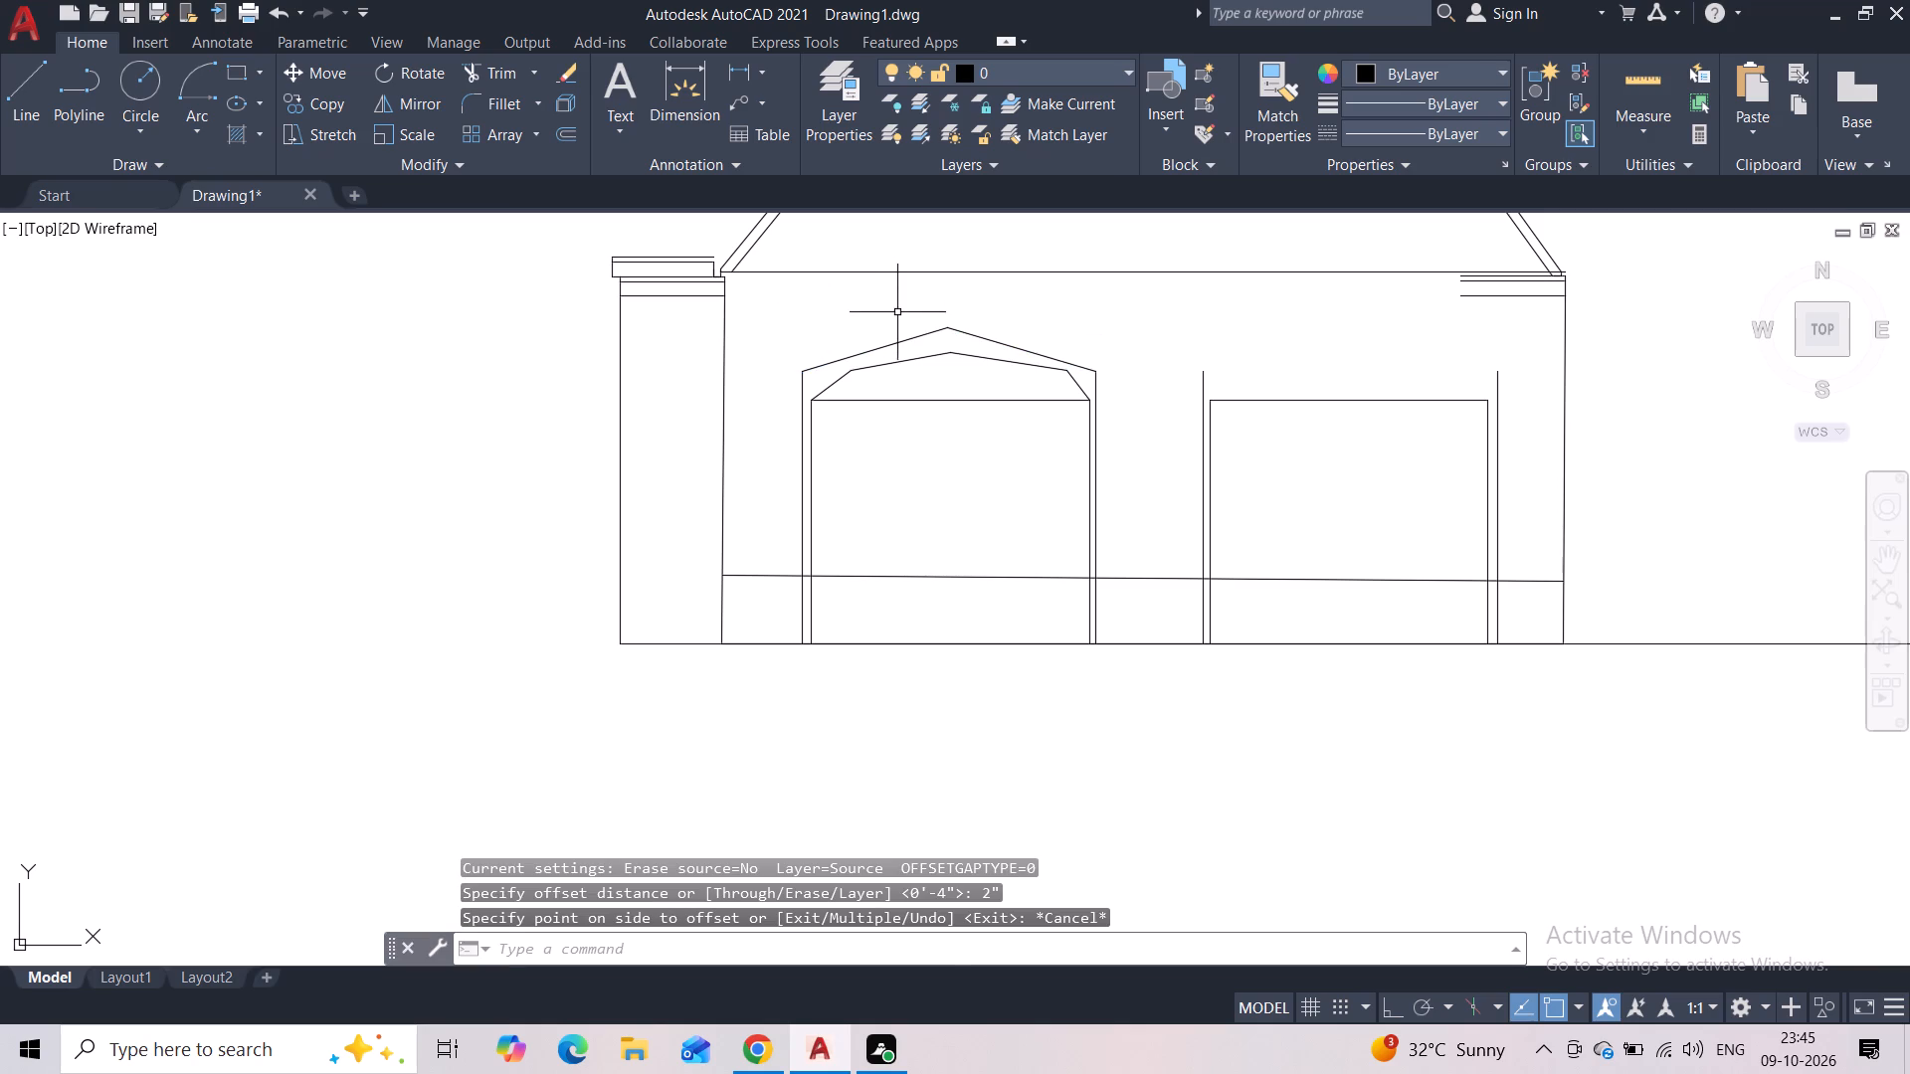
# Offset the peaked polyline above the left door outward by 3".
pyautogui.click(897, 317)
pyautogui.click(937, 343)
pyautogui.click(954, 315)
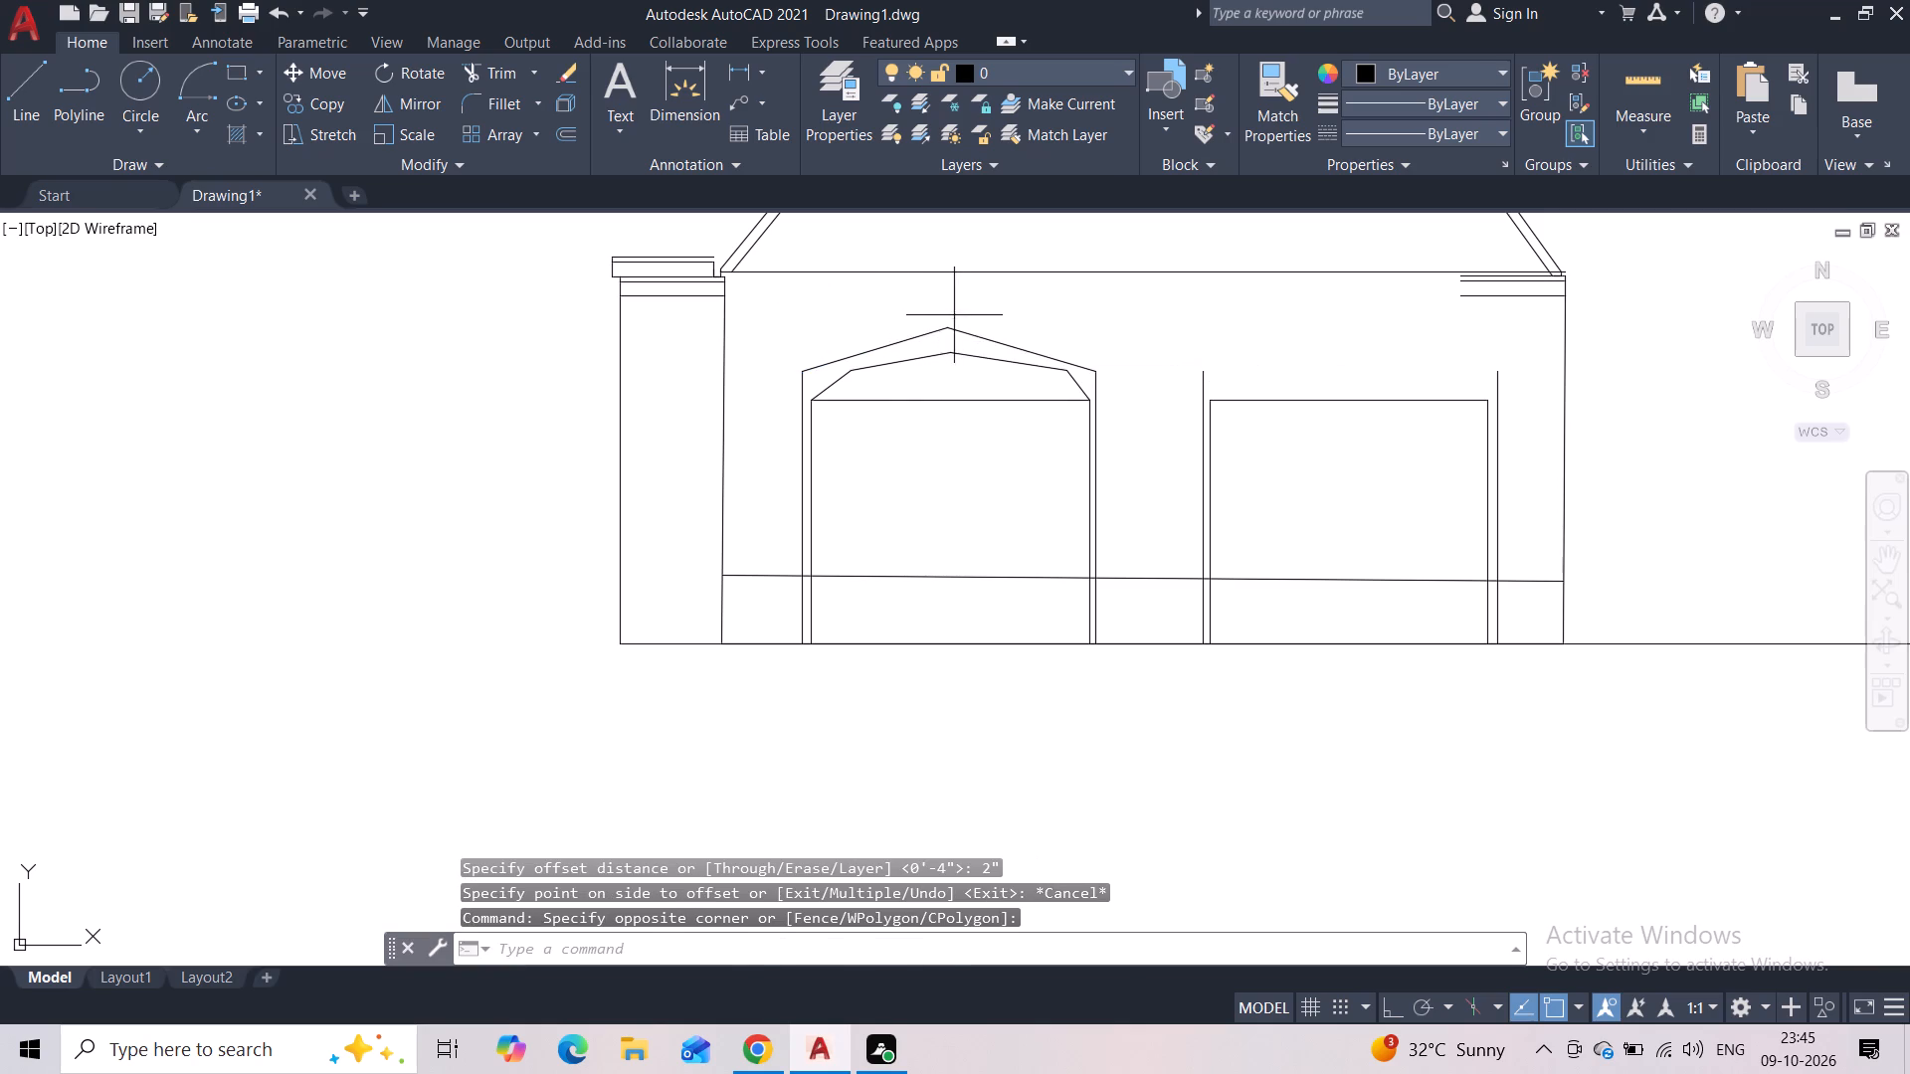
pyautogui.click(929, 335)
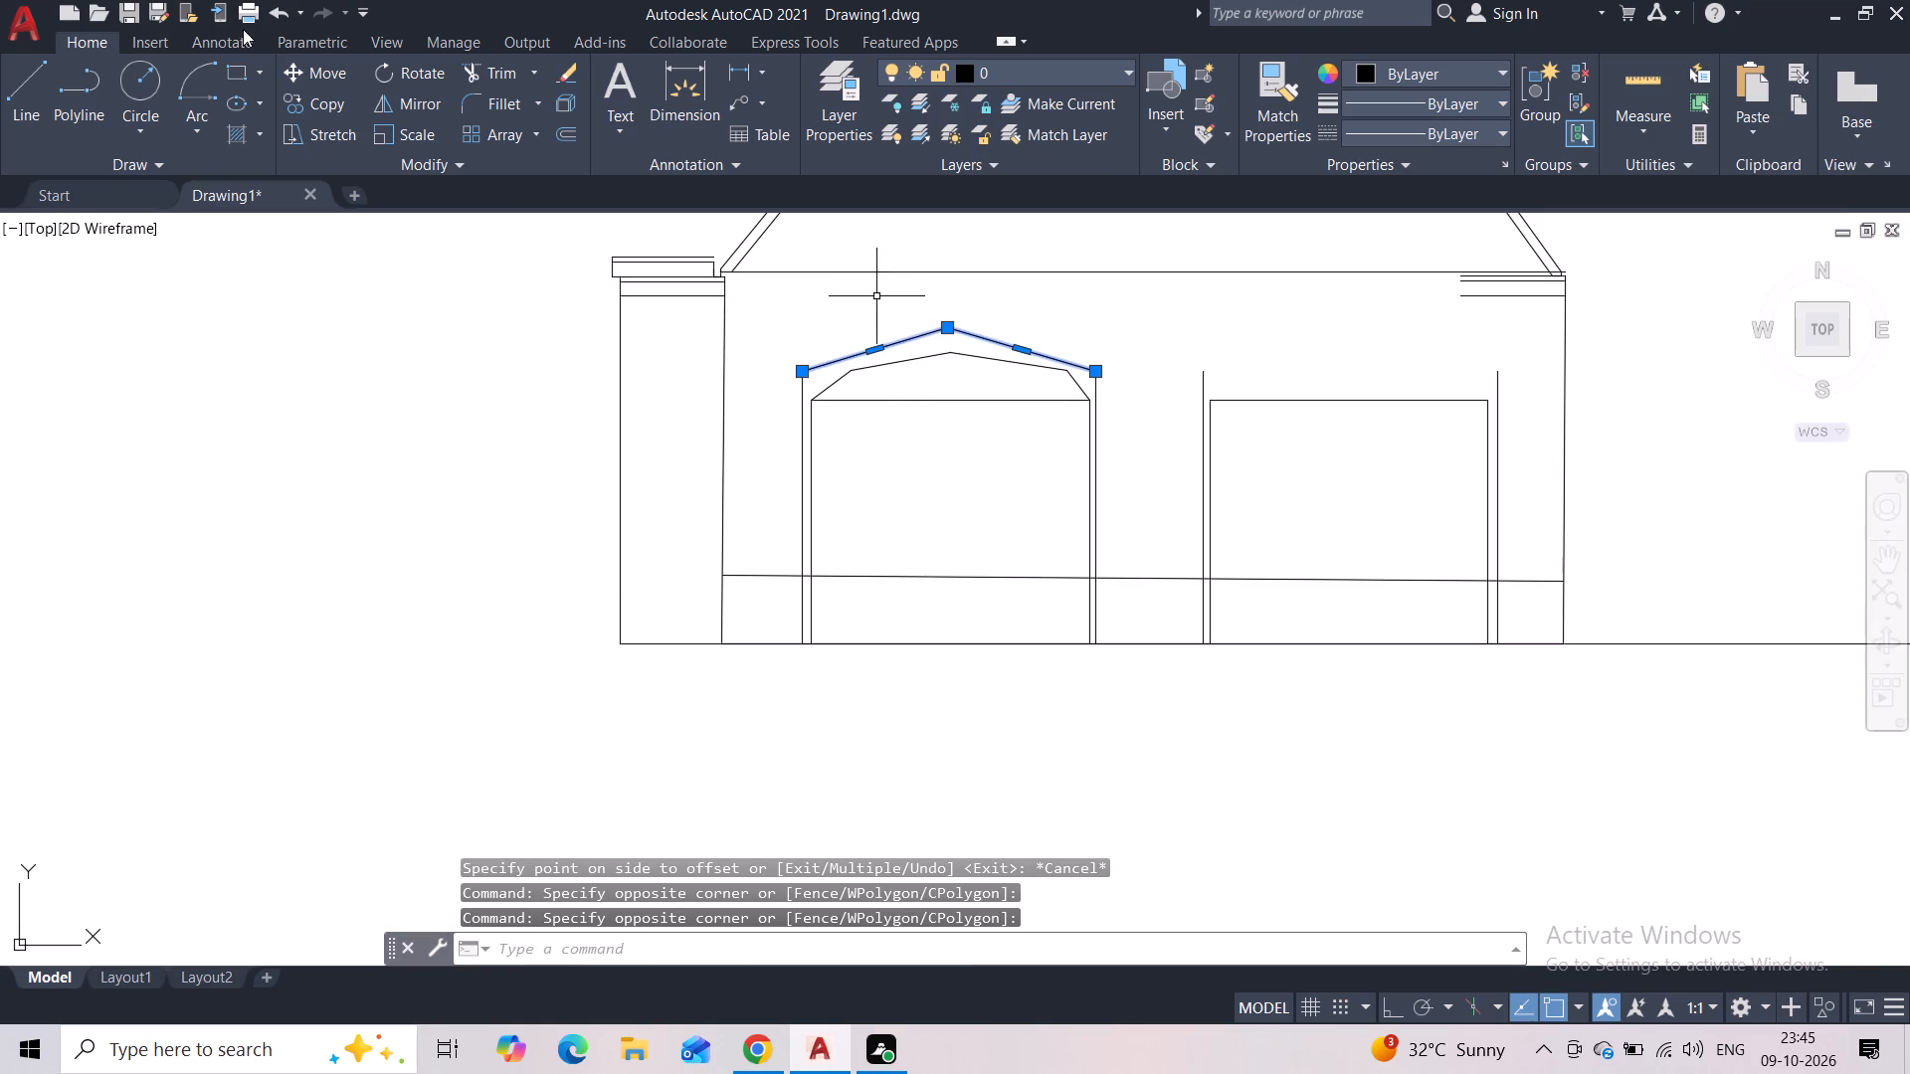
pyautogui.click(563, 136)
pyautogui.write('3"')
pyautogui.press('Return')
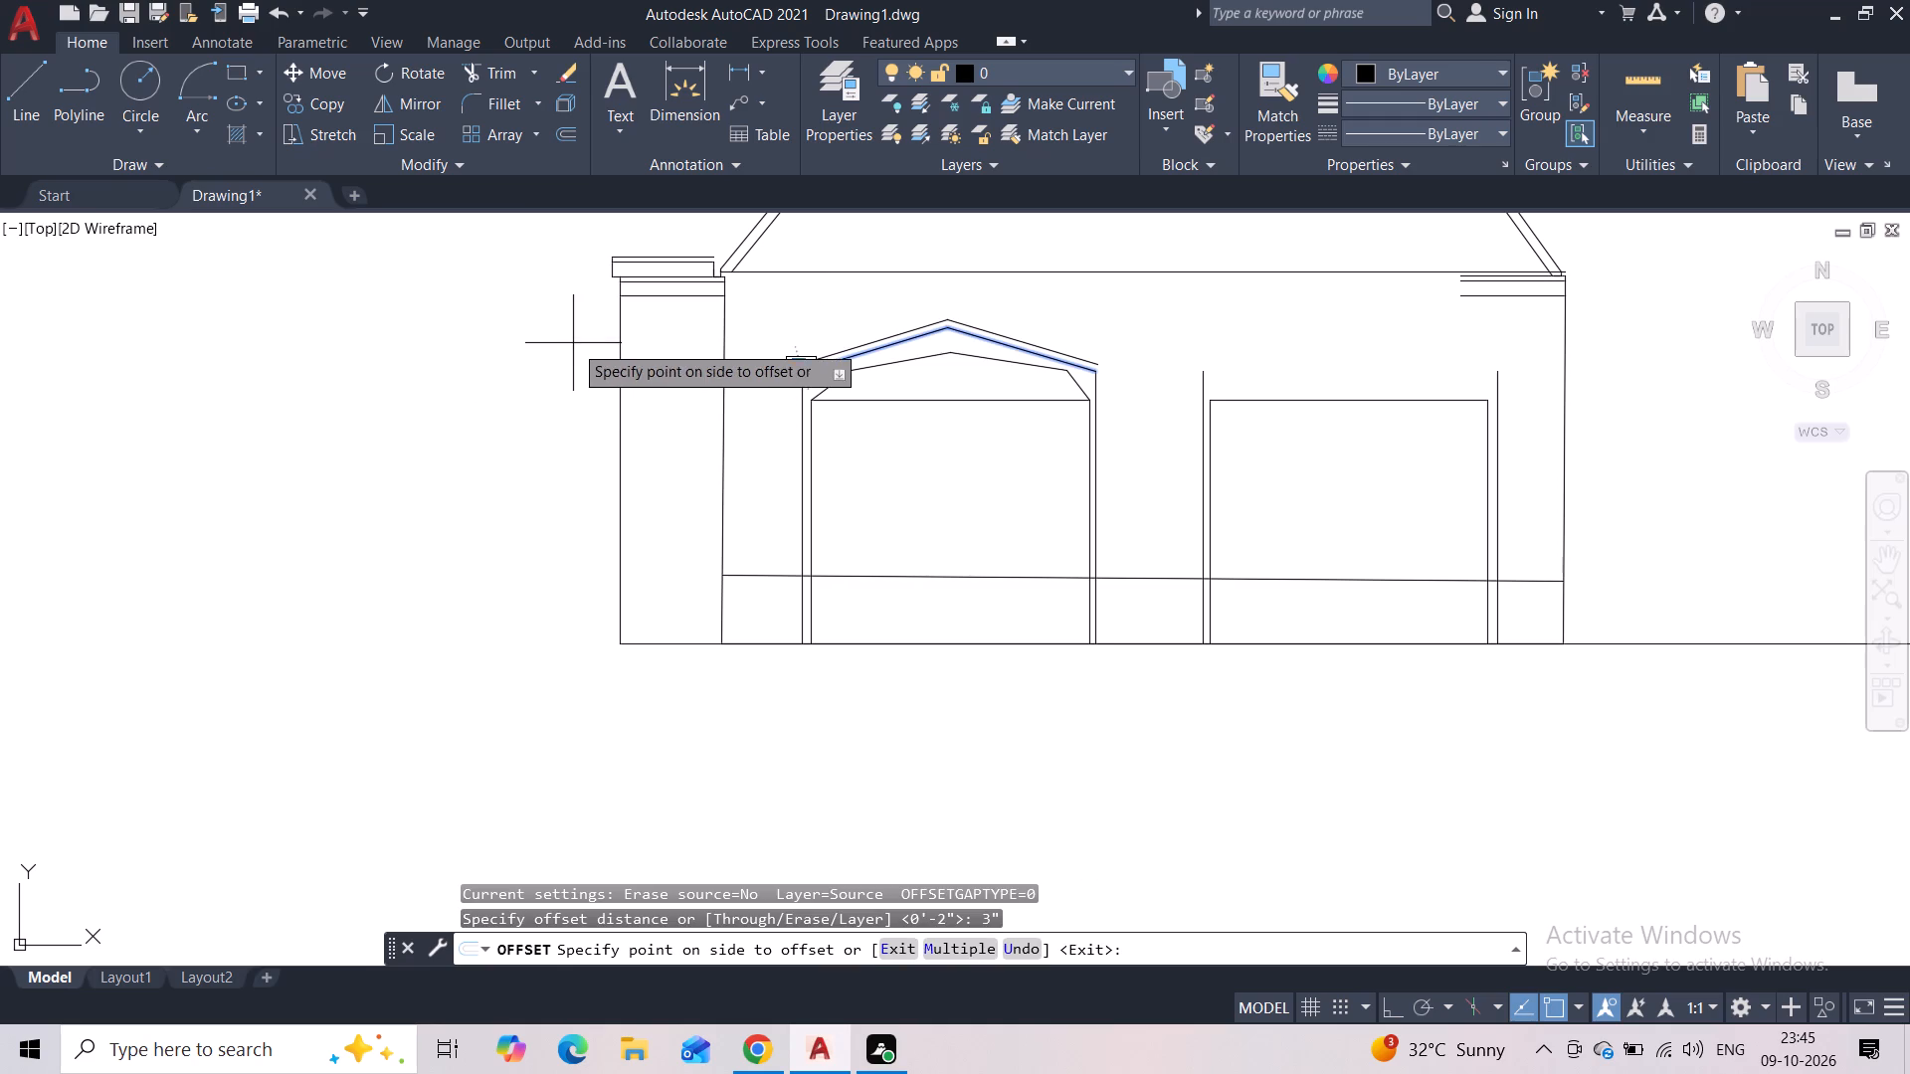
pyautogui.click(514, 352)
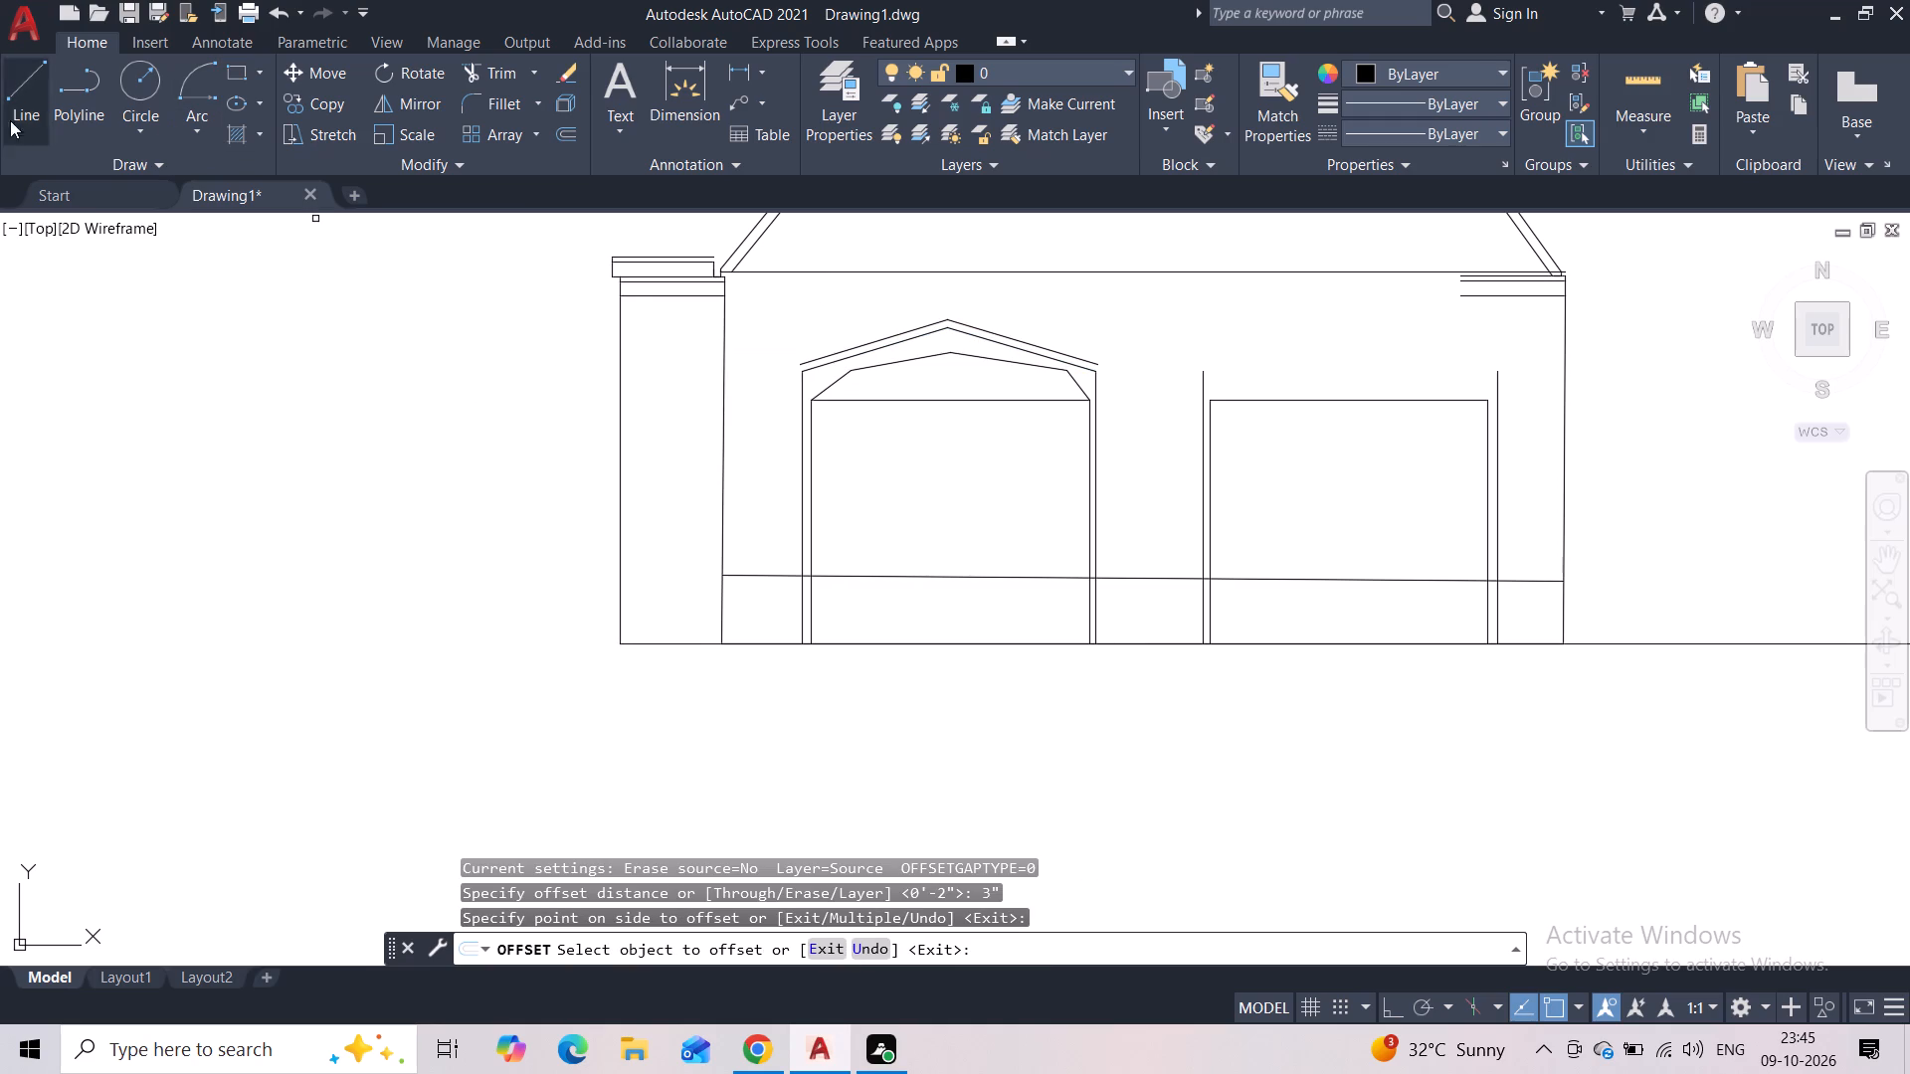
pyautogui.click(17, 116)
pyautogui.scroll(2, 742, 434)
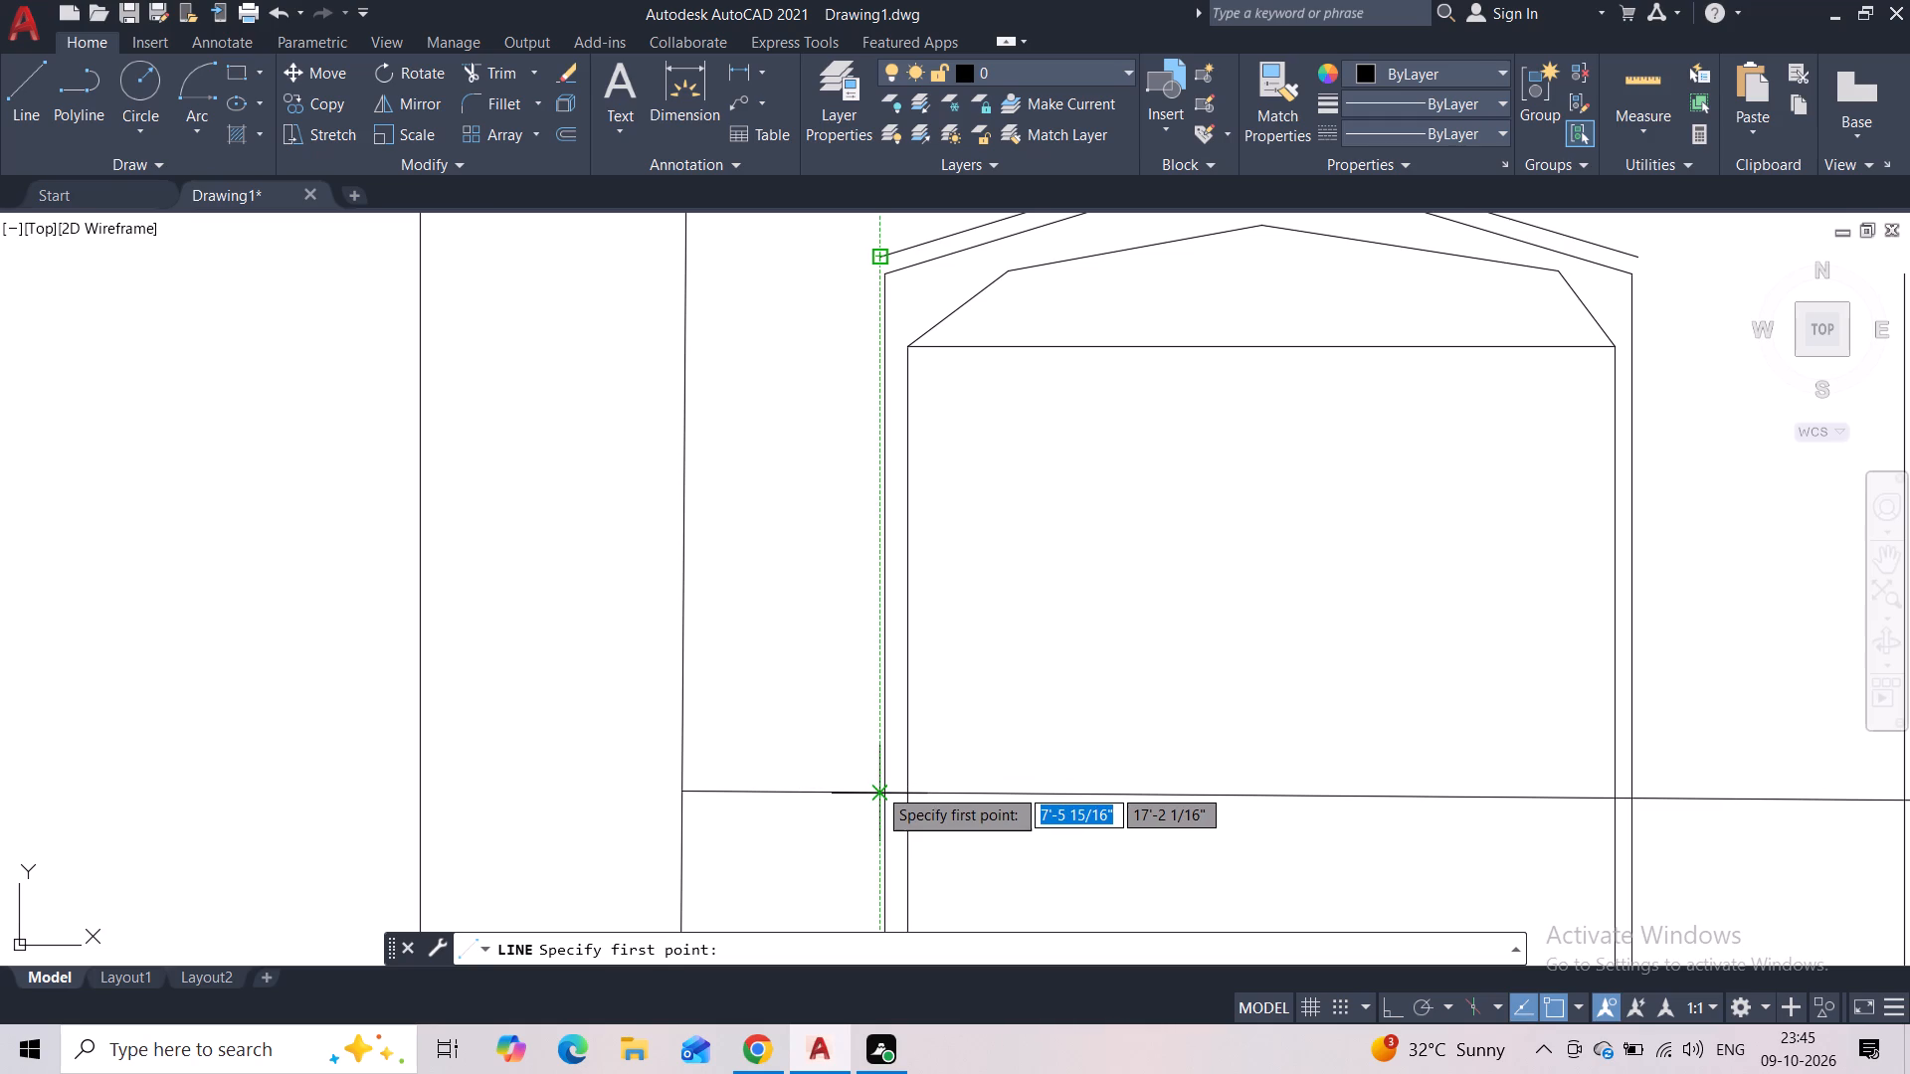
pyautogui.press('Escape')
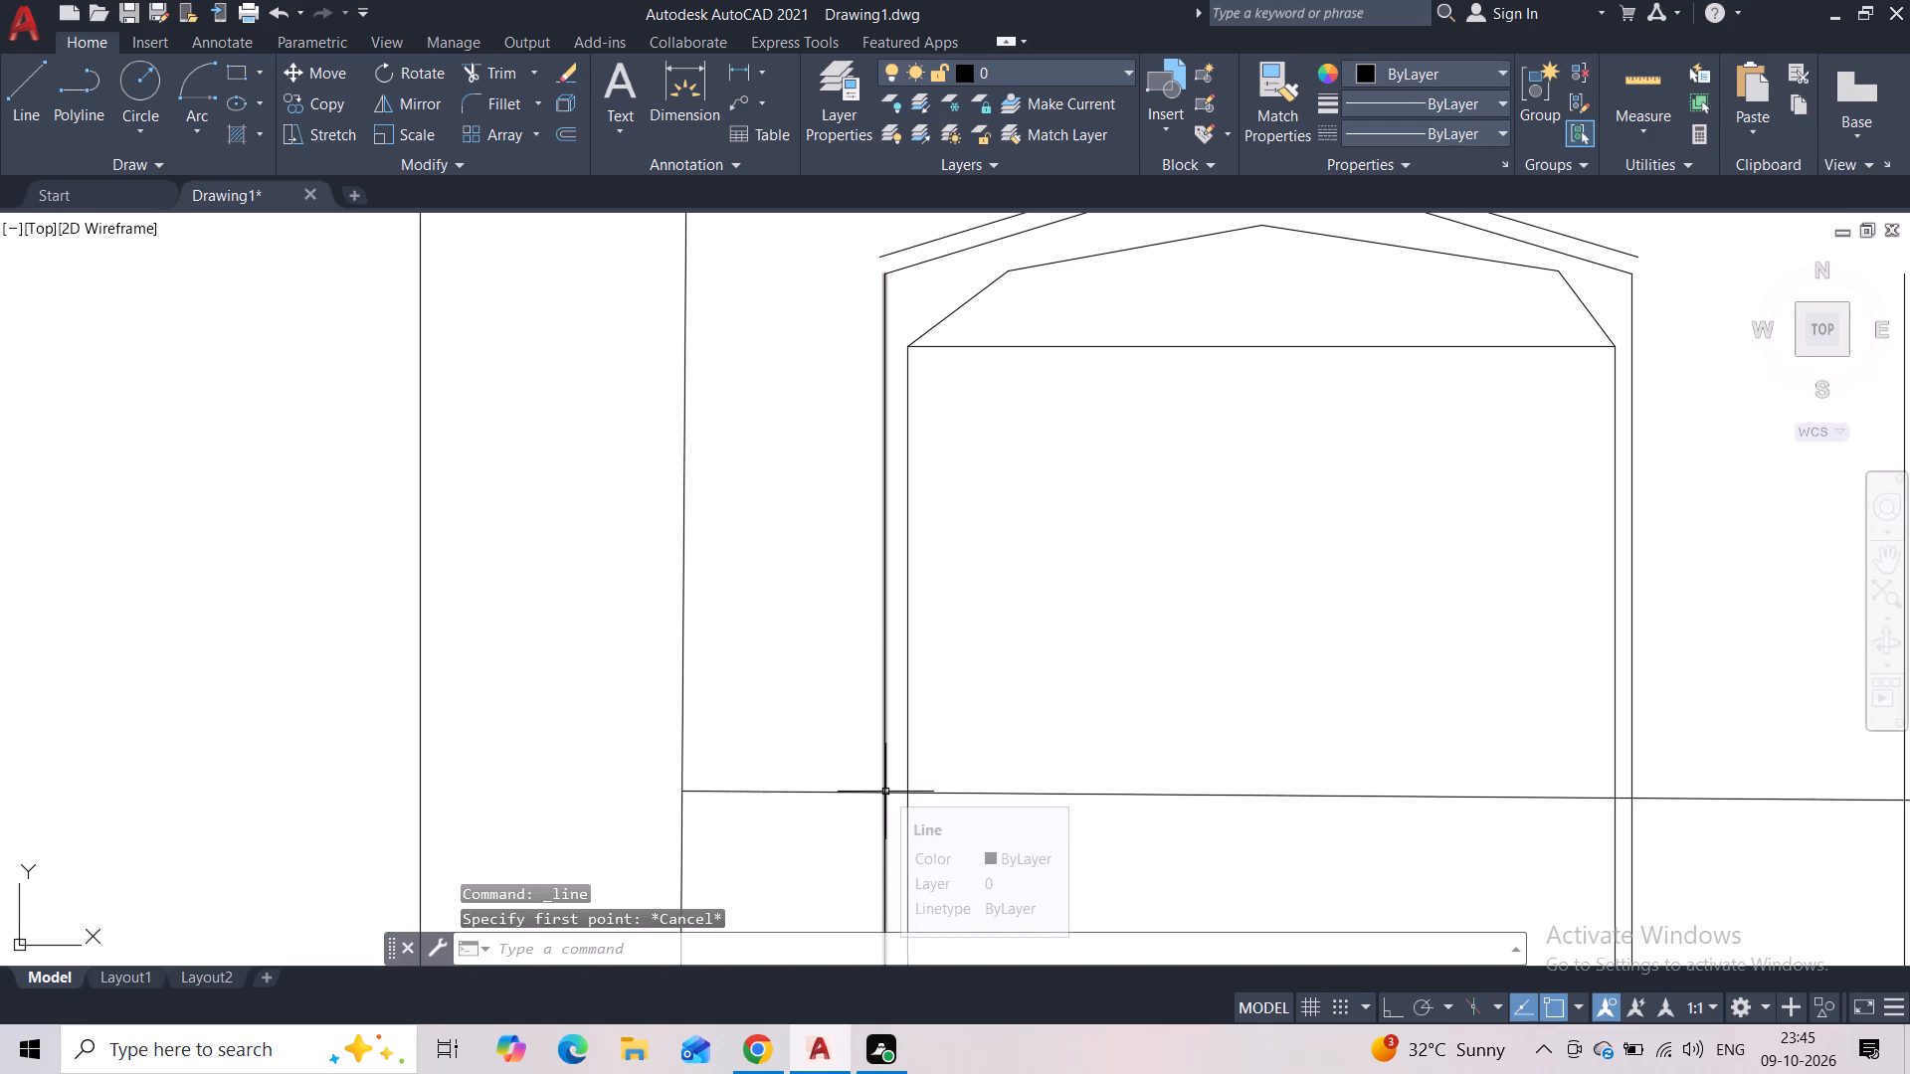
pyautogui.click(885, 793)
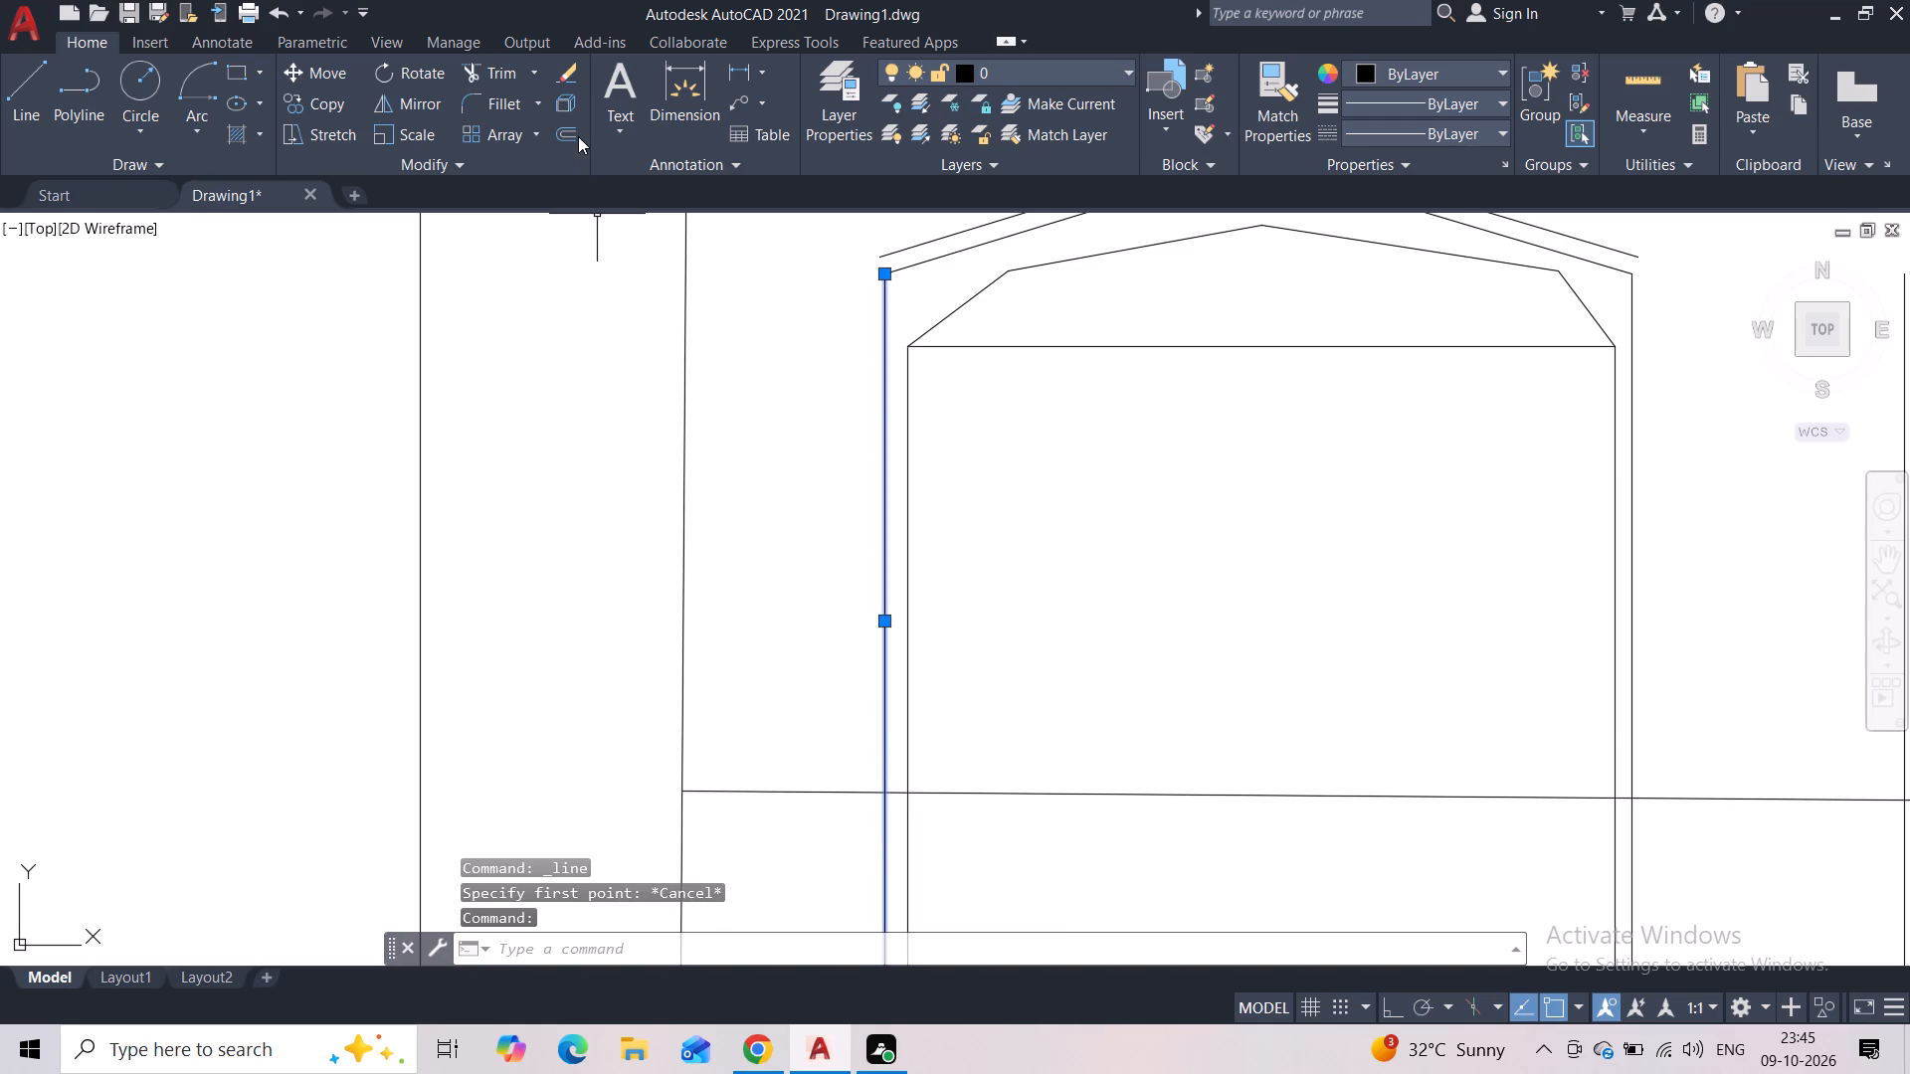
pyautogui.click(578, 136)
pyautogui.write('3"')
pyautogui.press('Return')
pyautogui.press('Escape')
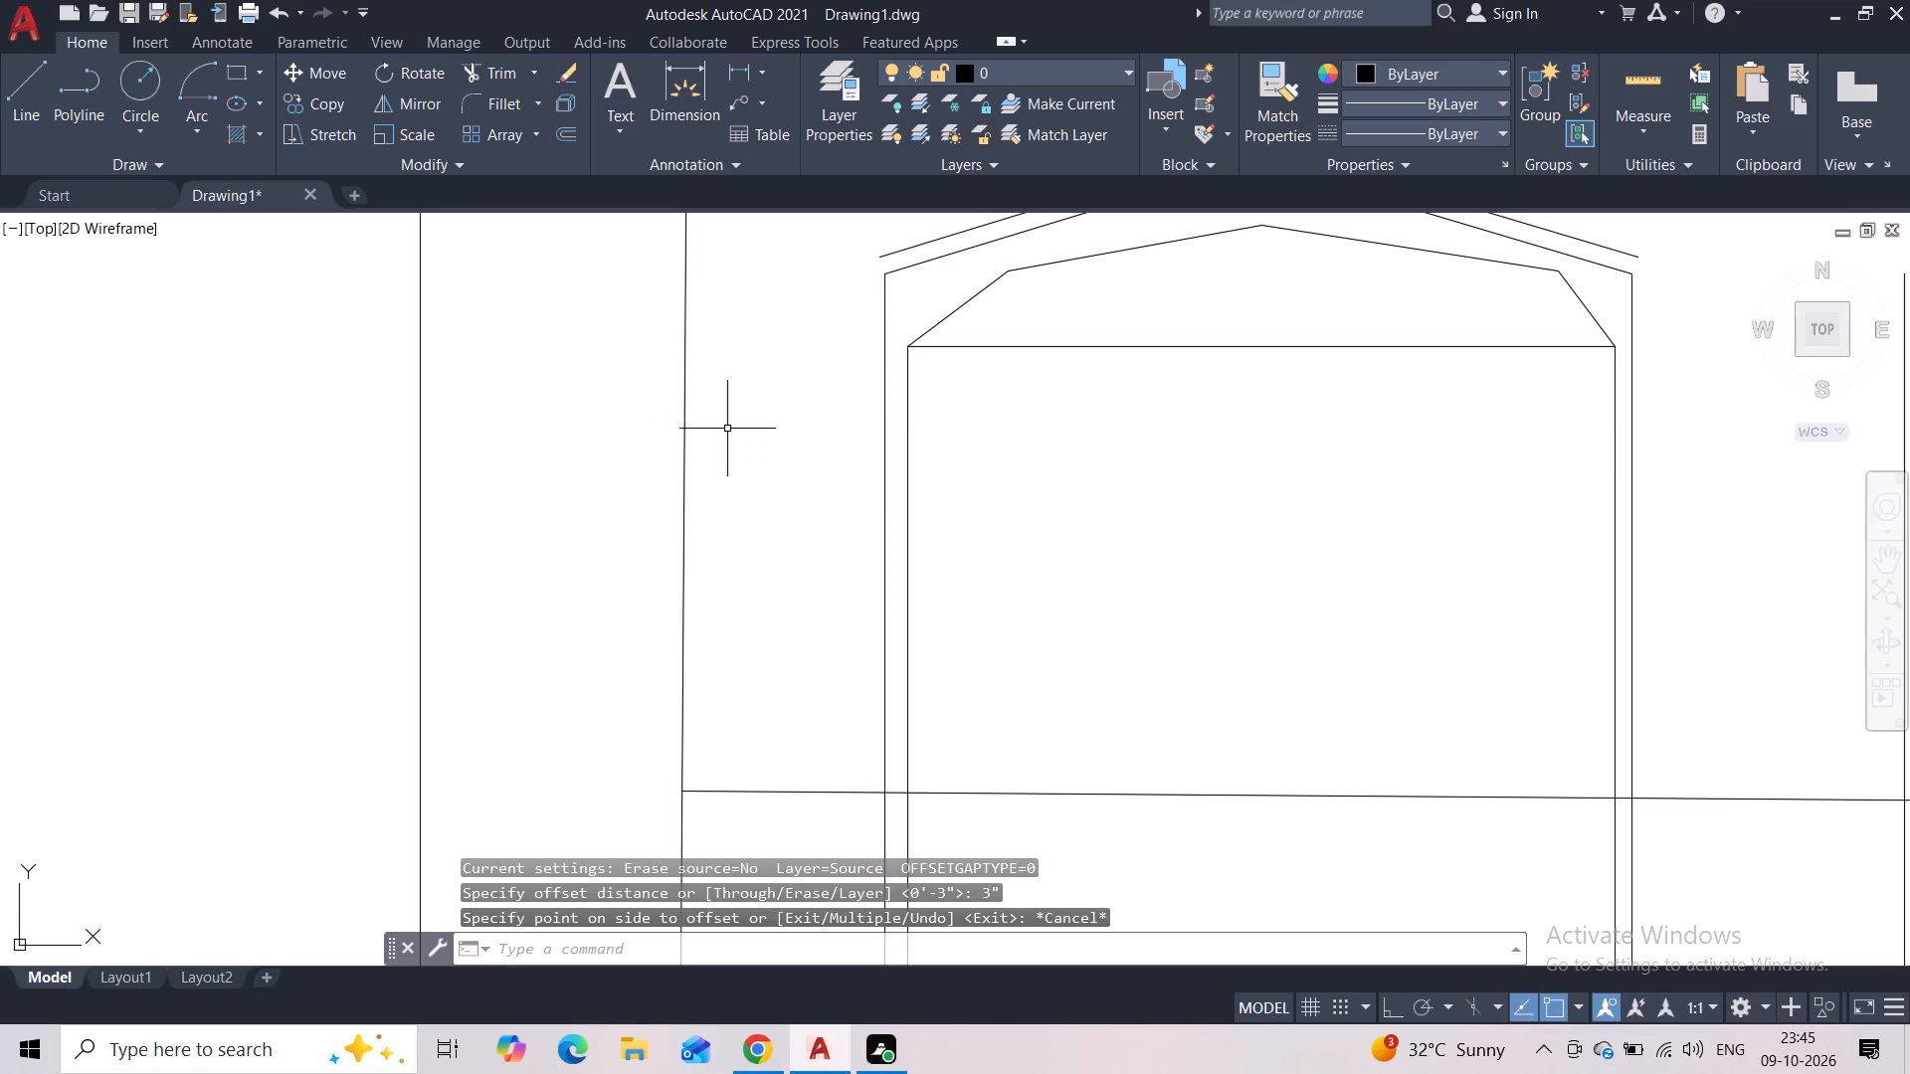
# Offset the left door's outer-left upright 3" outward, away from the opening.
pyautogui.click(896, 337)
pyautogui.click(858, 370)
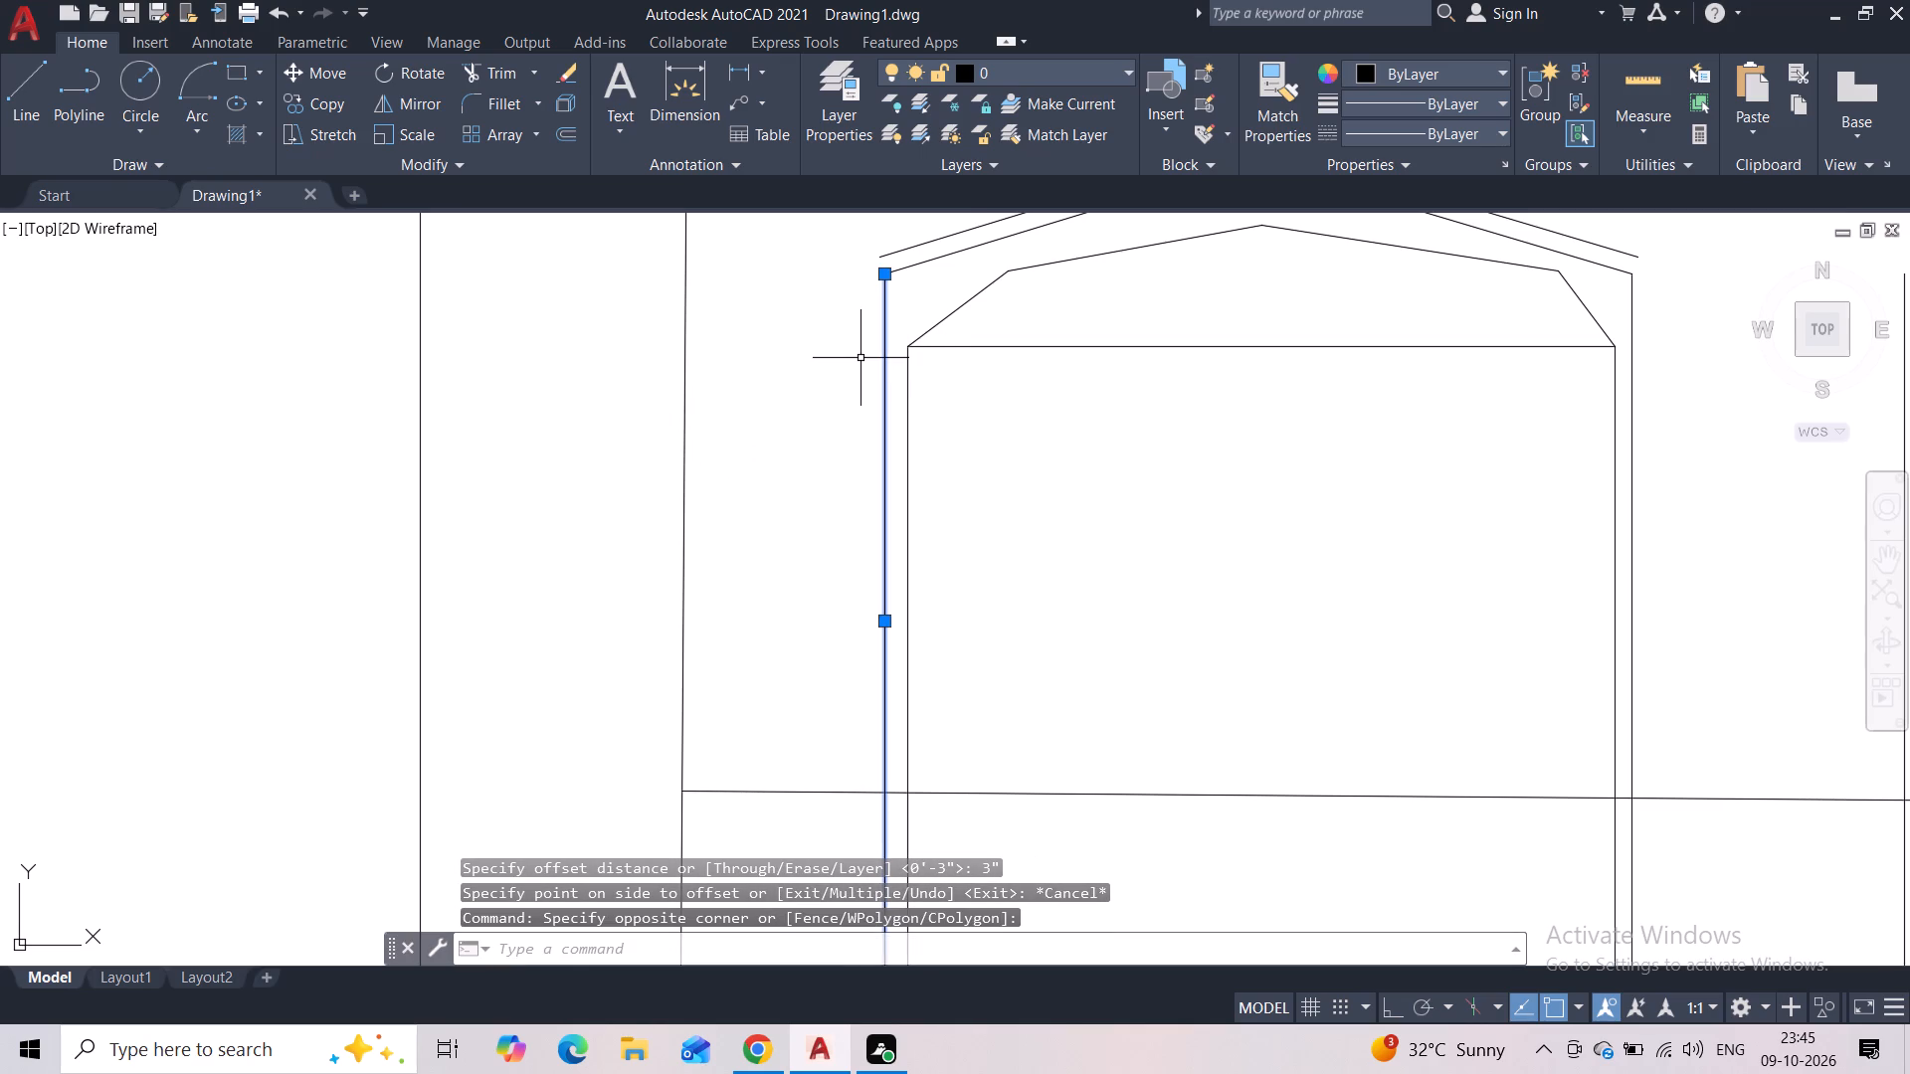
pyautogui.click(575, 138)
pyautogui.press('3')
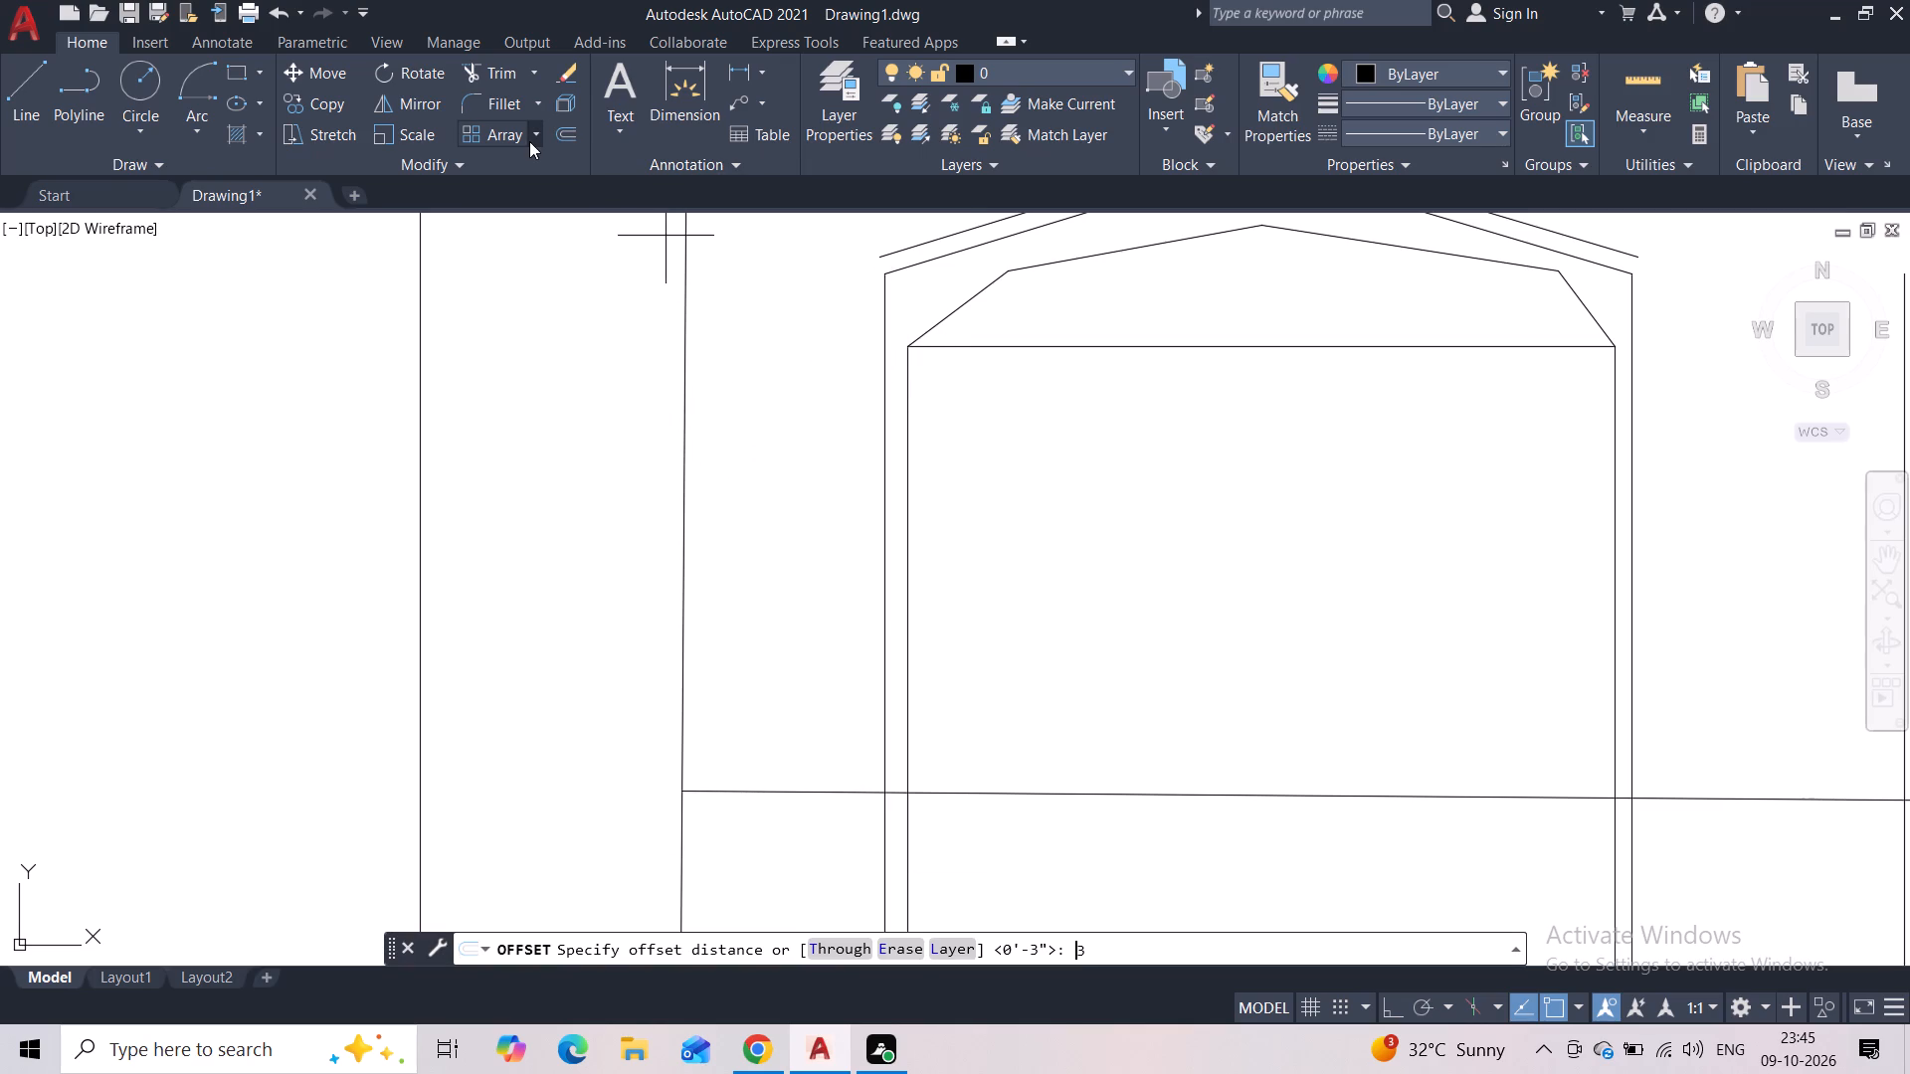
pyautogui.hotkey('shift', '"')
pyautogui.press('Return')
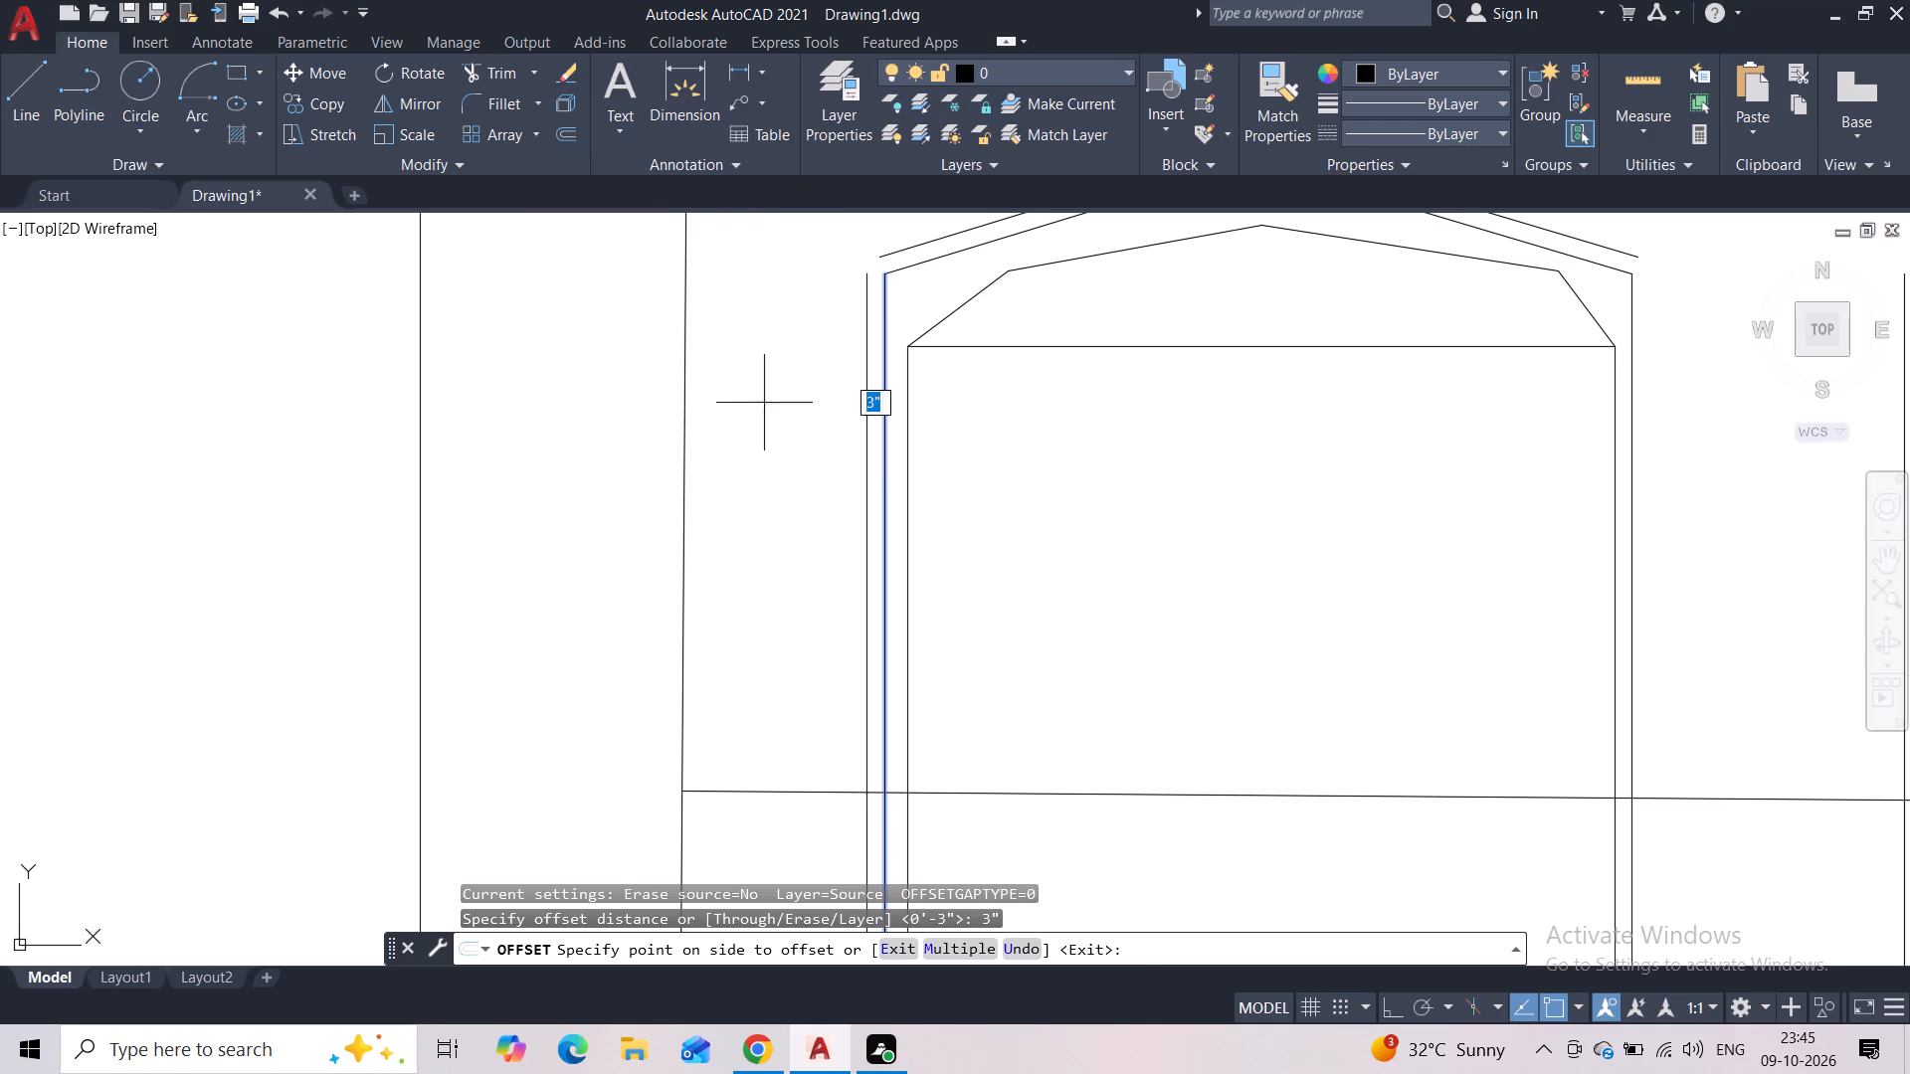
pyautogui.click(776, 461)
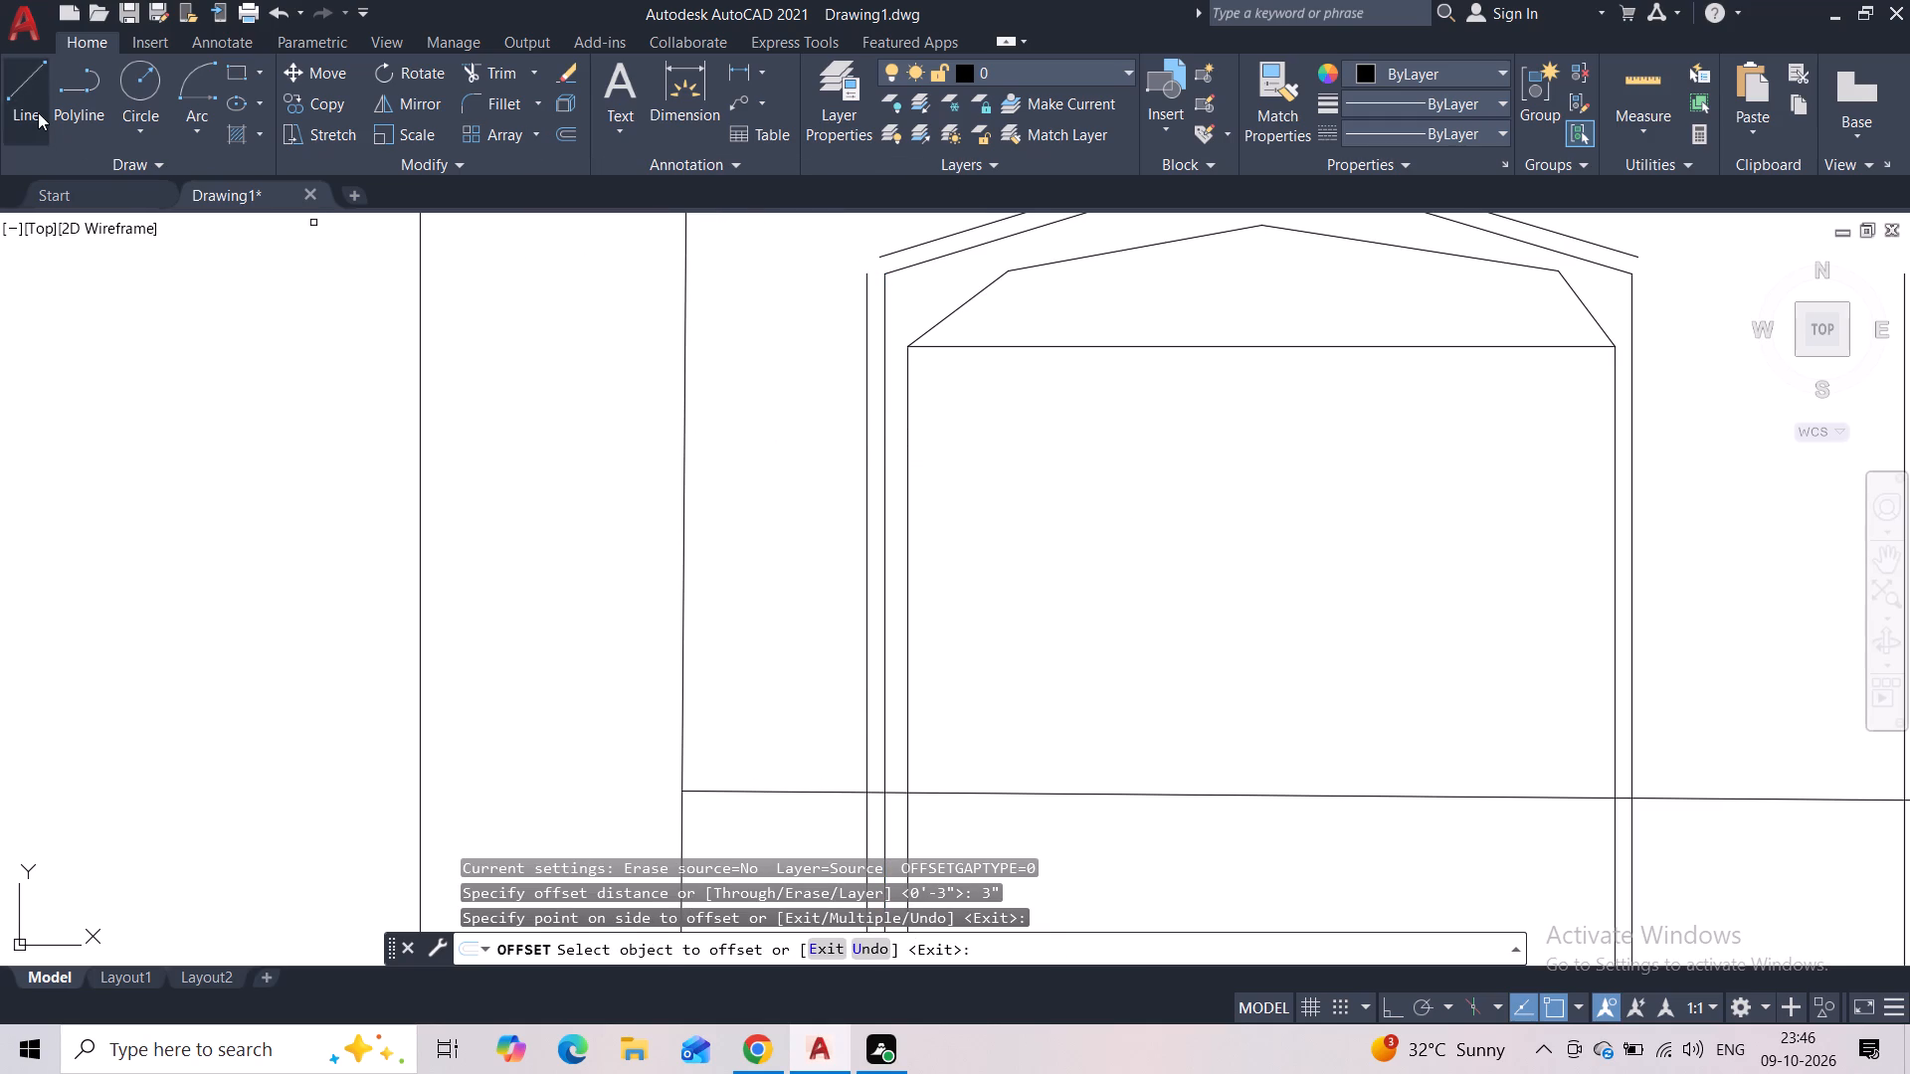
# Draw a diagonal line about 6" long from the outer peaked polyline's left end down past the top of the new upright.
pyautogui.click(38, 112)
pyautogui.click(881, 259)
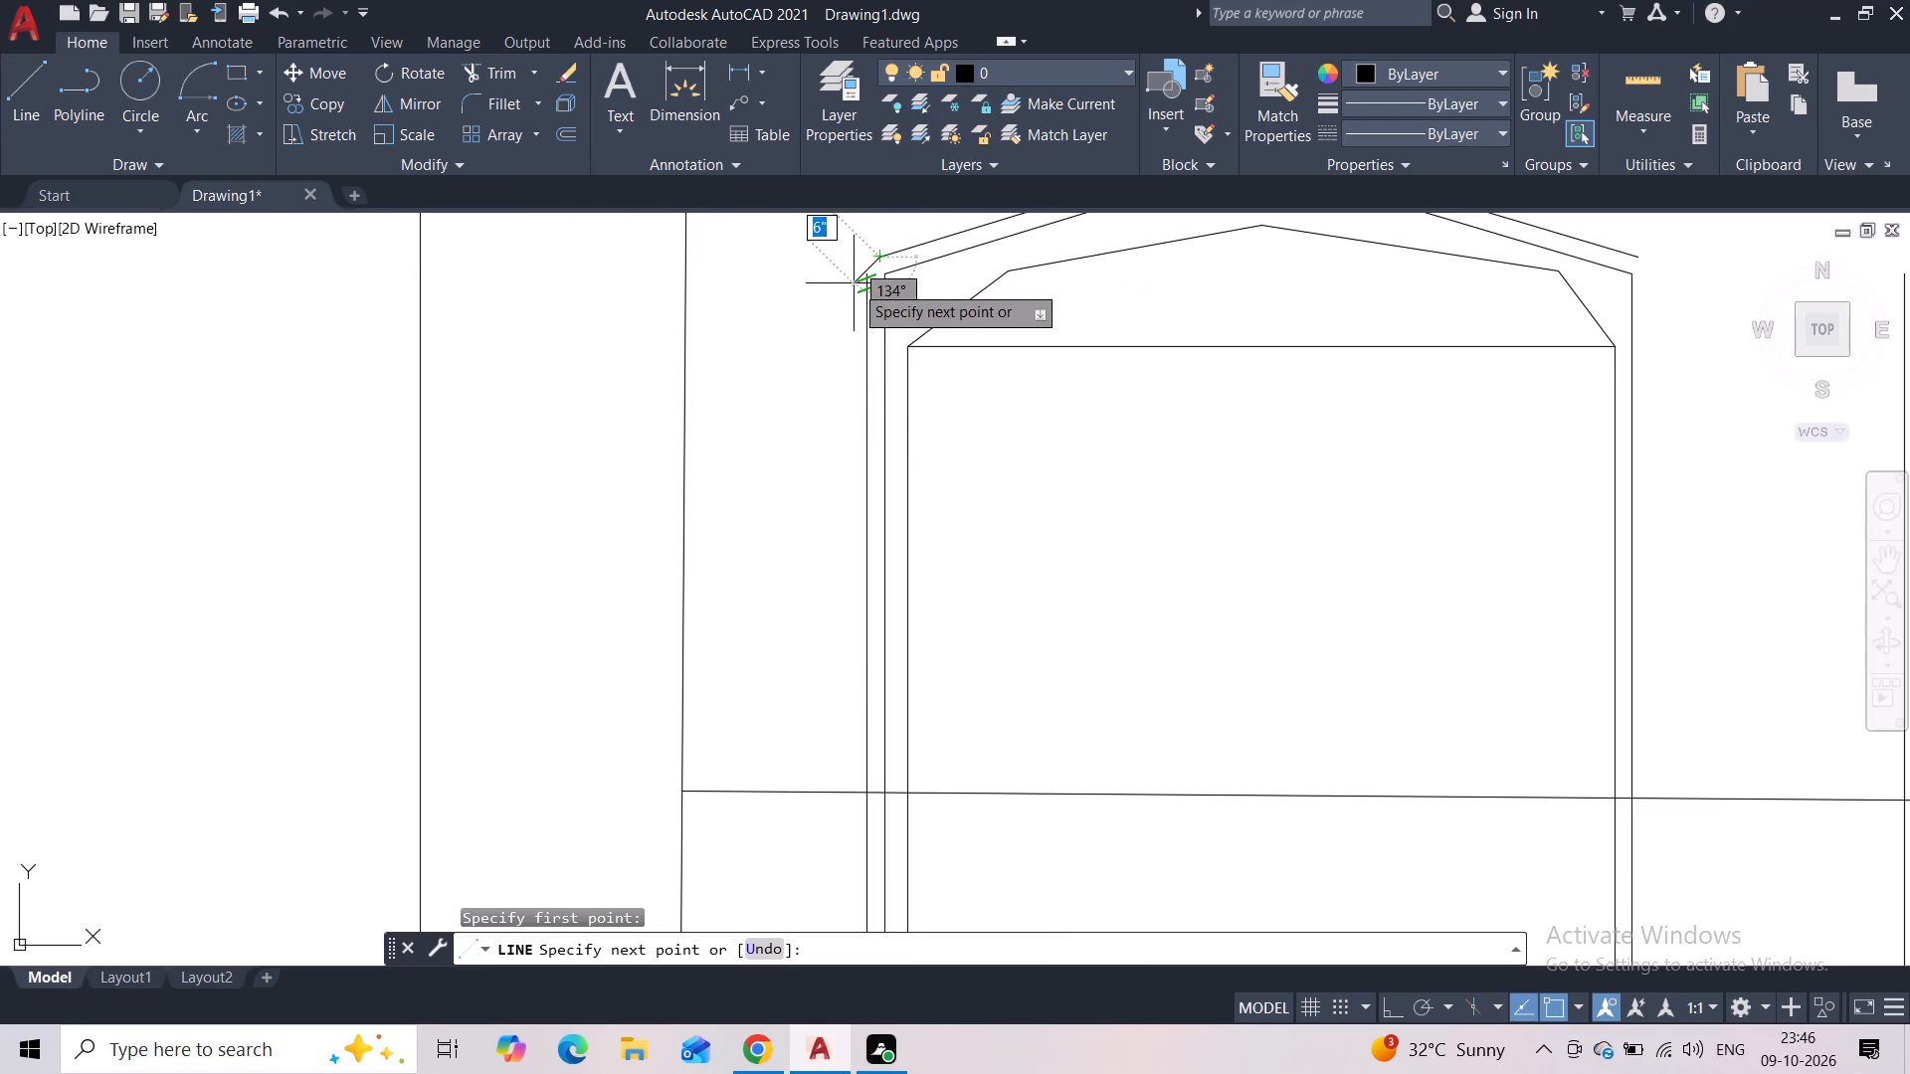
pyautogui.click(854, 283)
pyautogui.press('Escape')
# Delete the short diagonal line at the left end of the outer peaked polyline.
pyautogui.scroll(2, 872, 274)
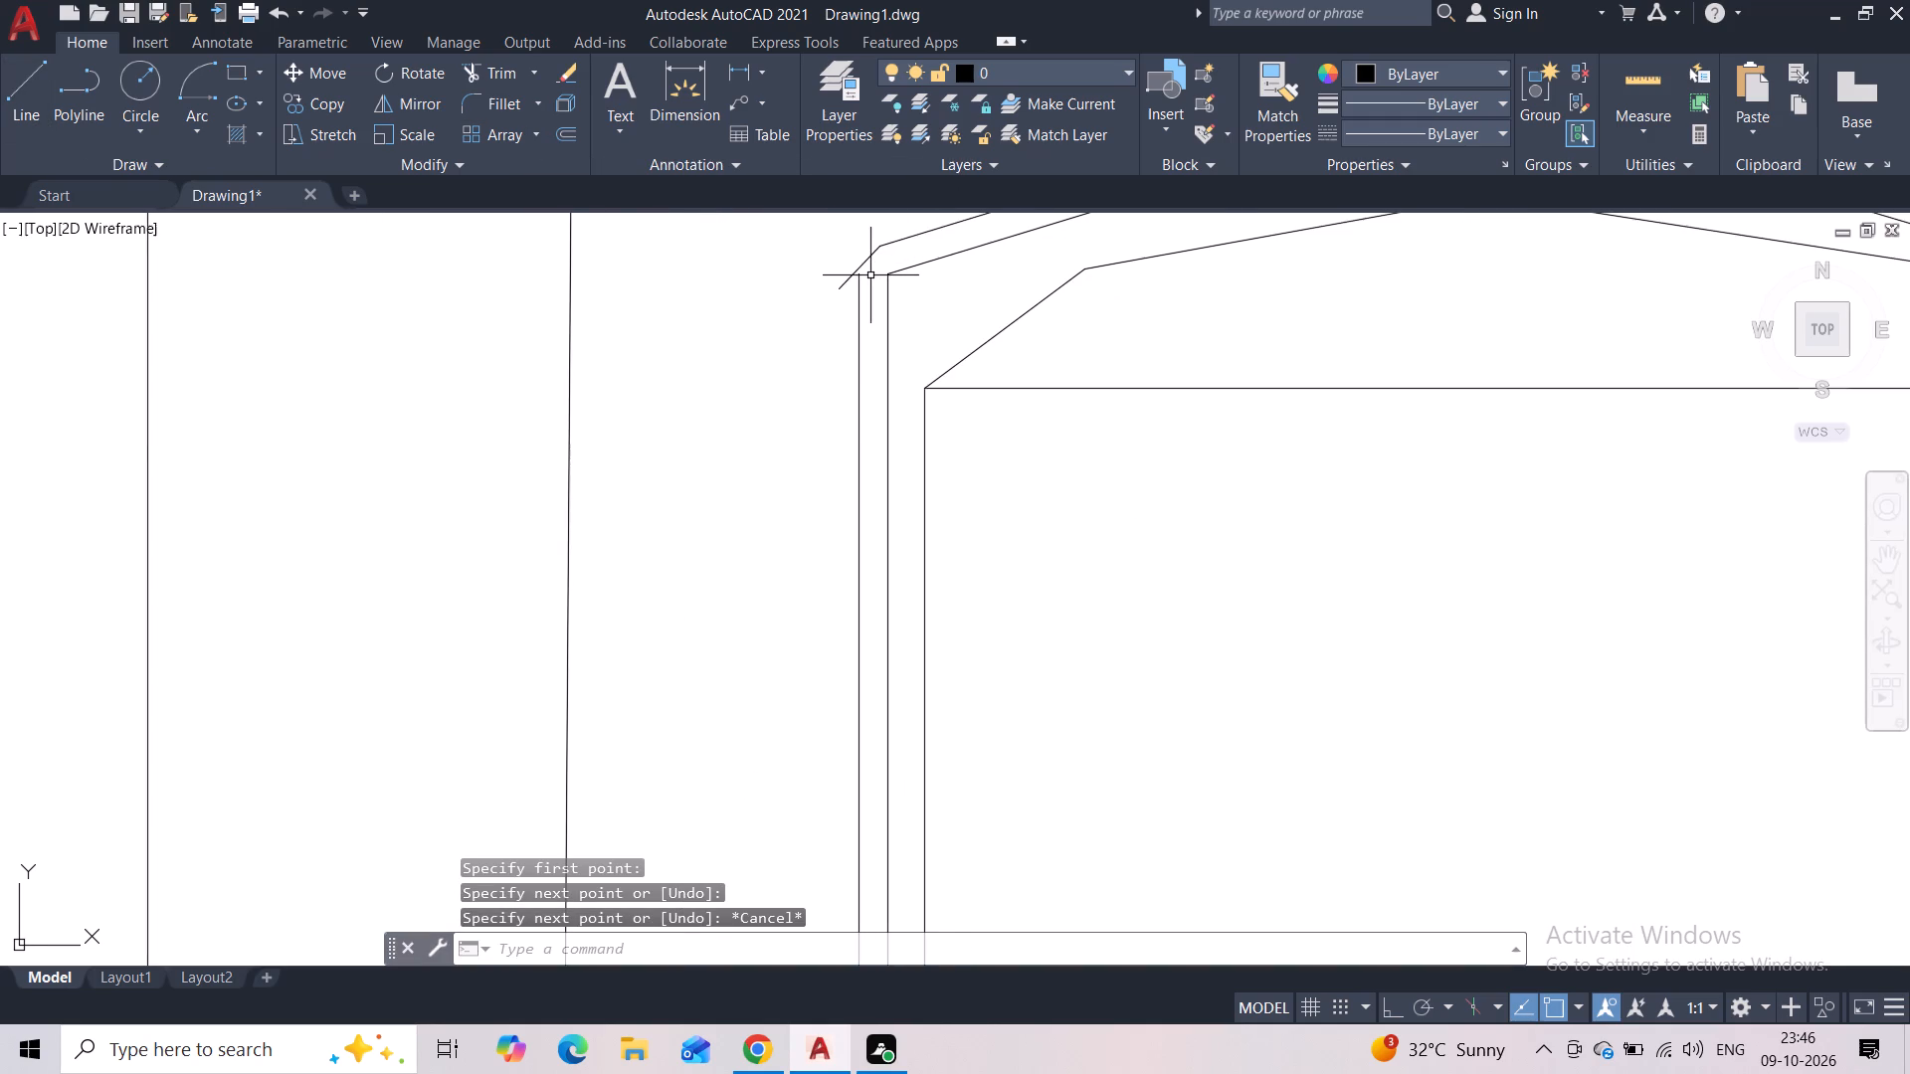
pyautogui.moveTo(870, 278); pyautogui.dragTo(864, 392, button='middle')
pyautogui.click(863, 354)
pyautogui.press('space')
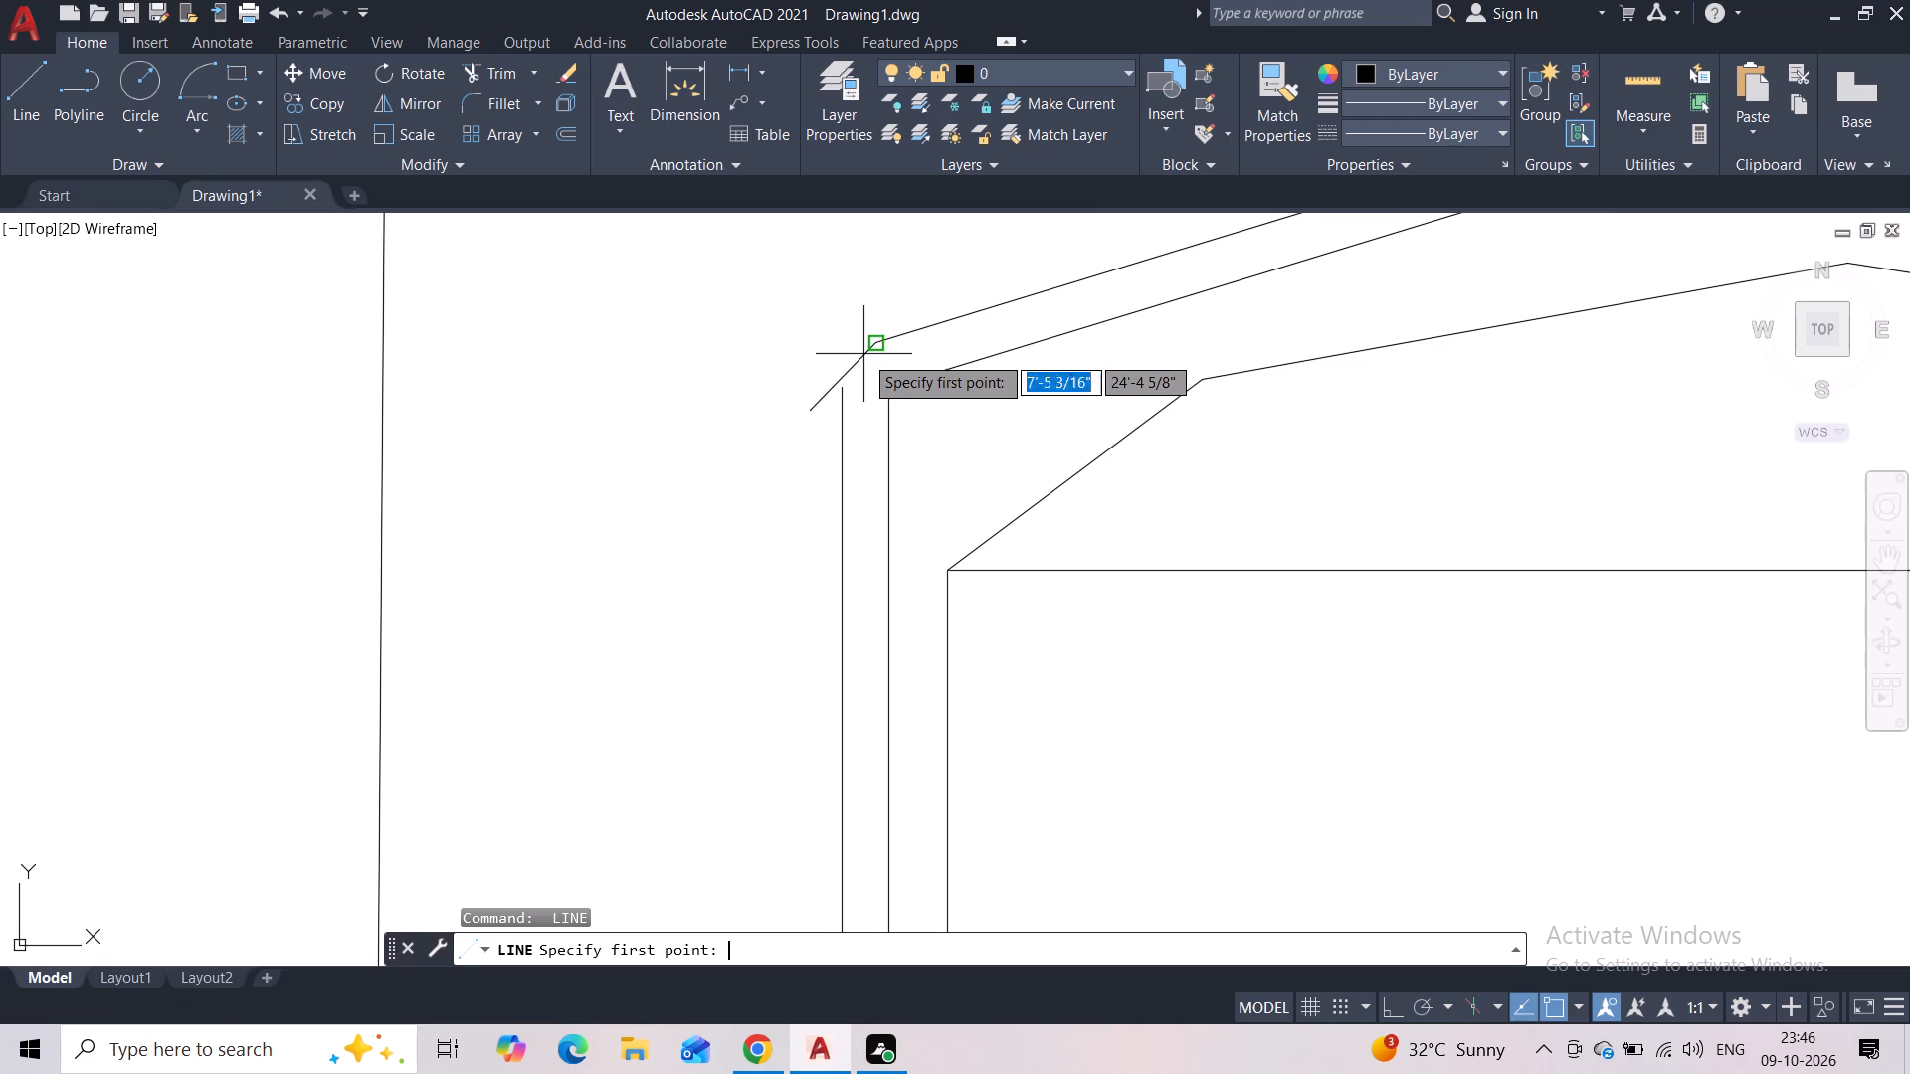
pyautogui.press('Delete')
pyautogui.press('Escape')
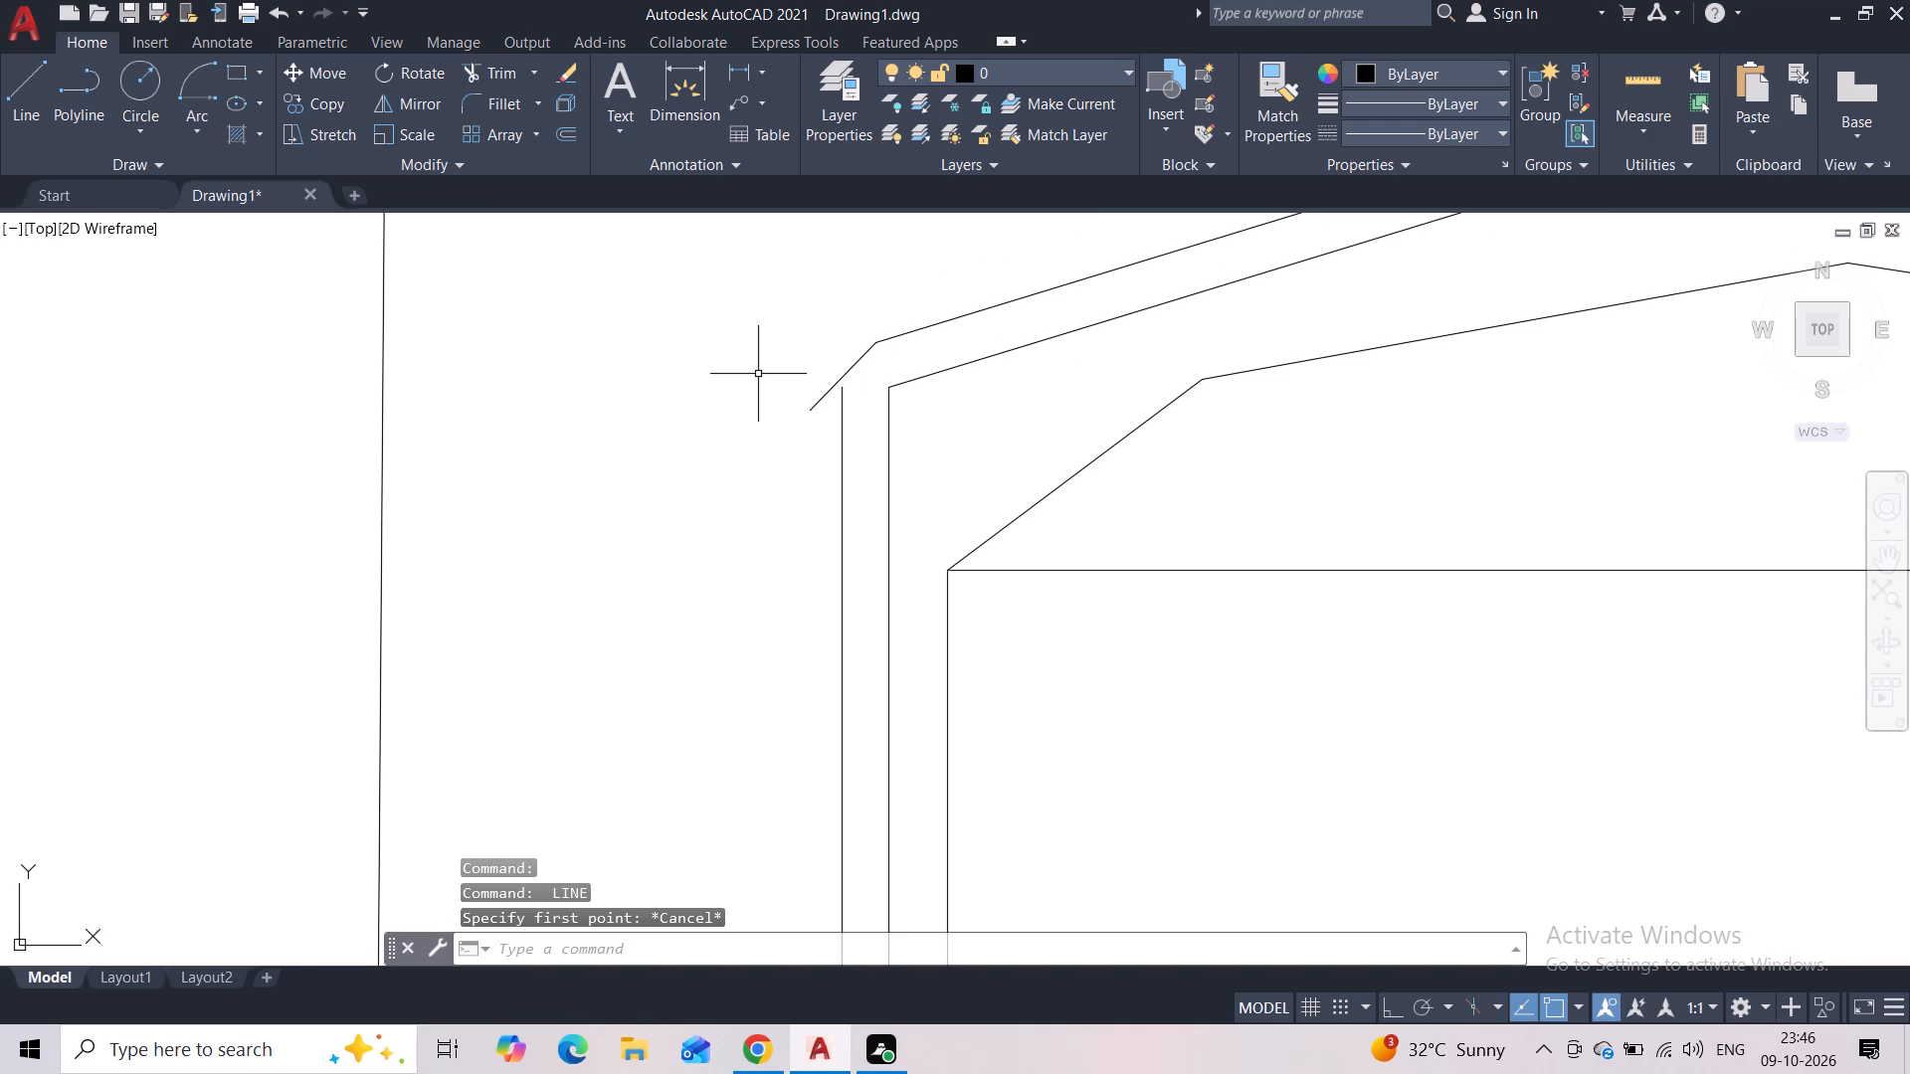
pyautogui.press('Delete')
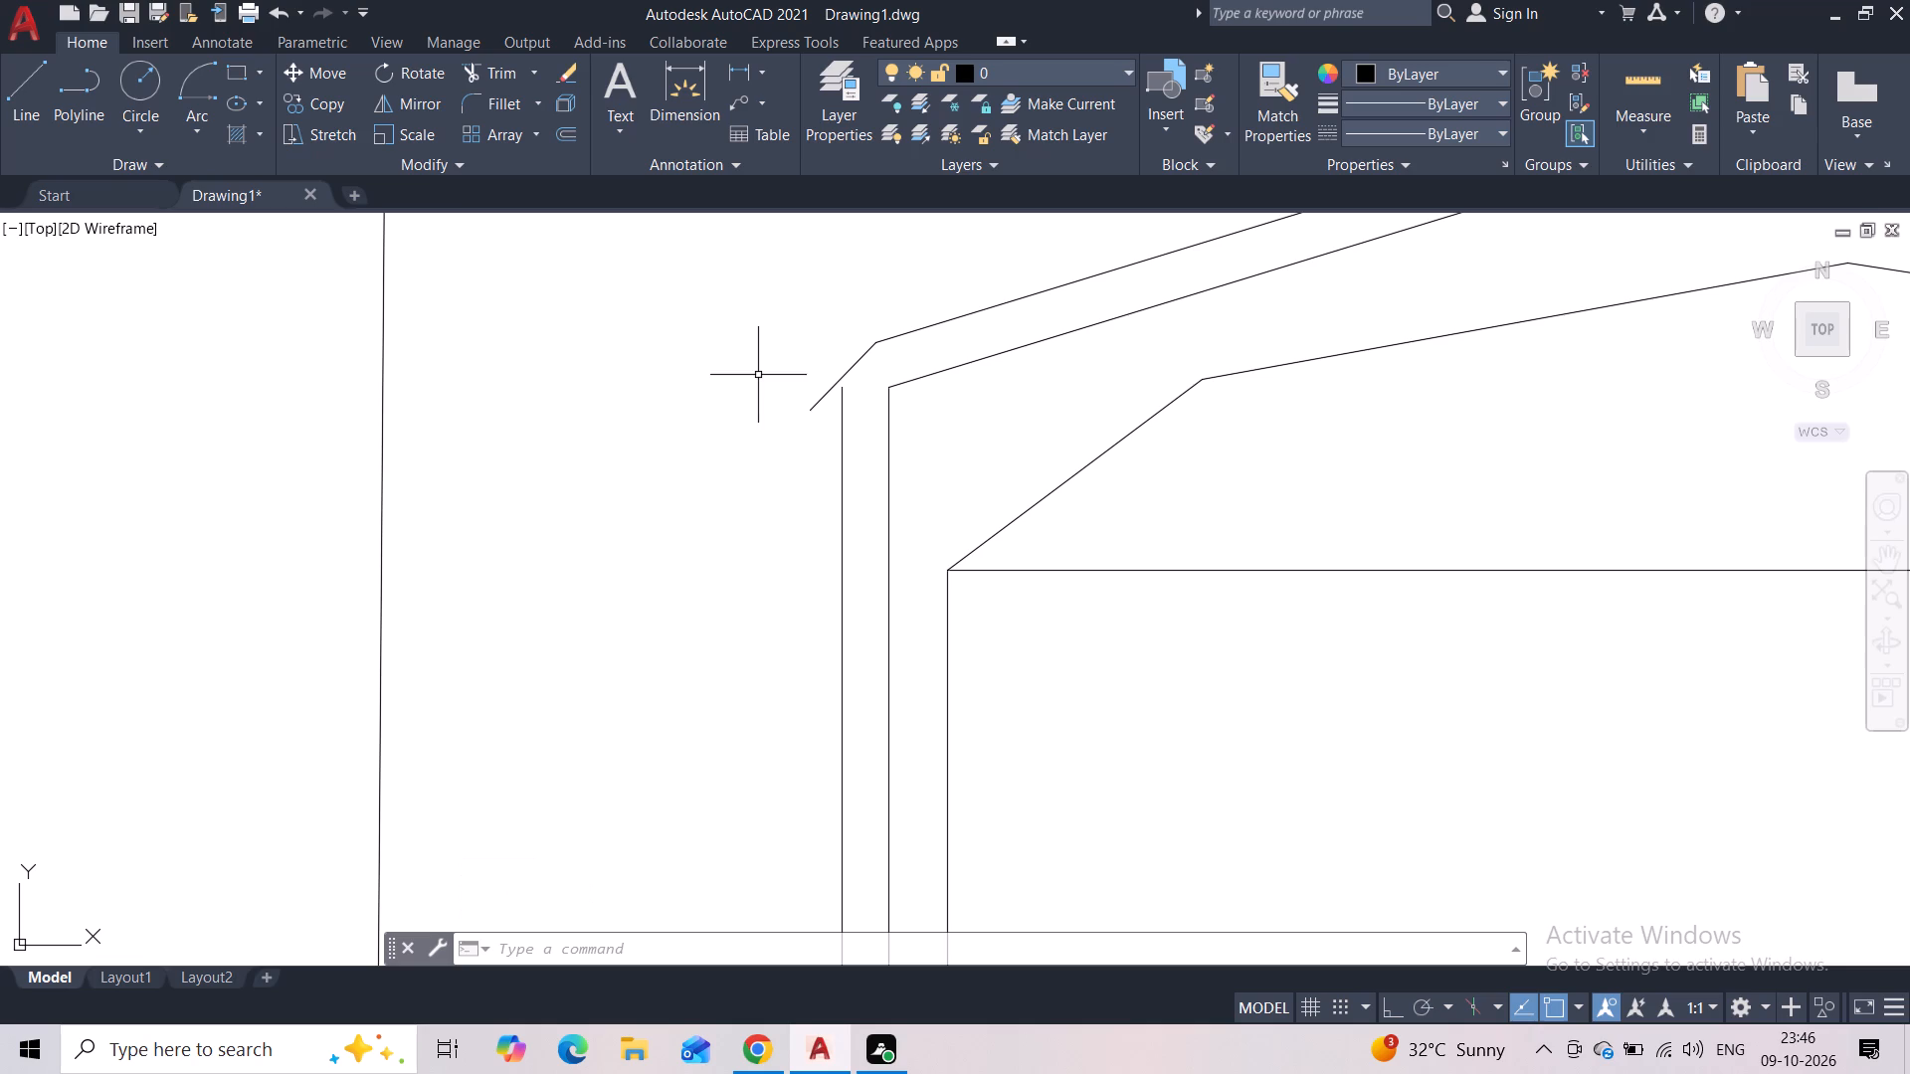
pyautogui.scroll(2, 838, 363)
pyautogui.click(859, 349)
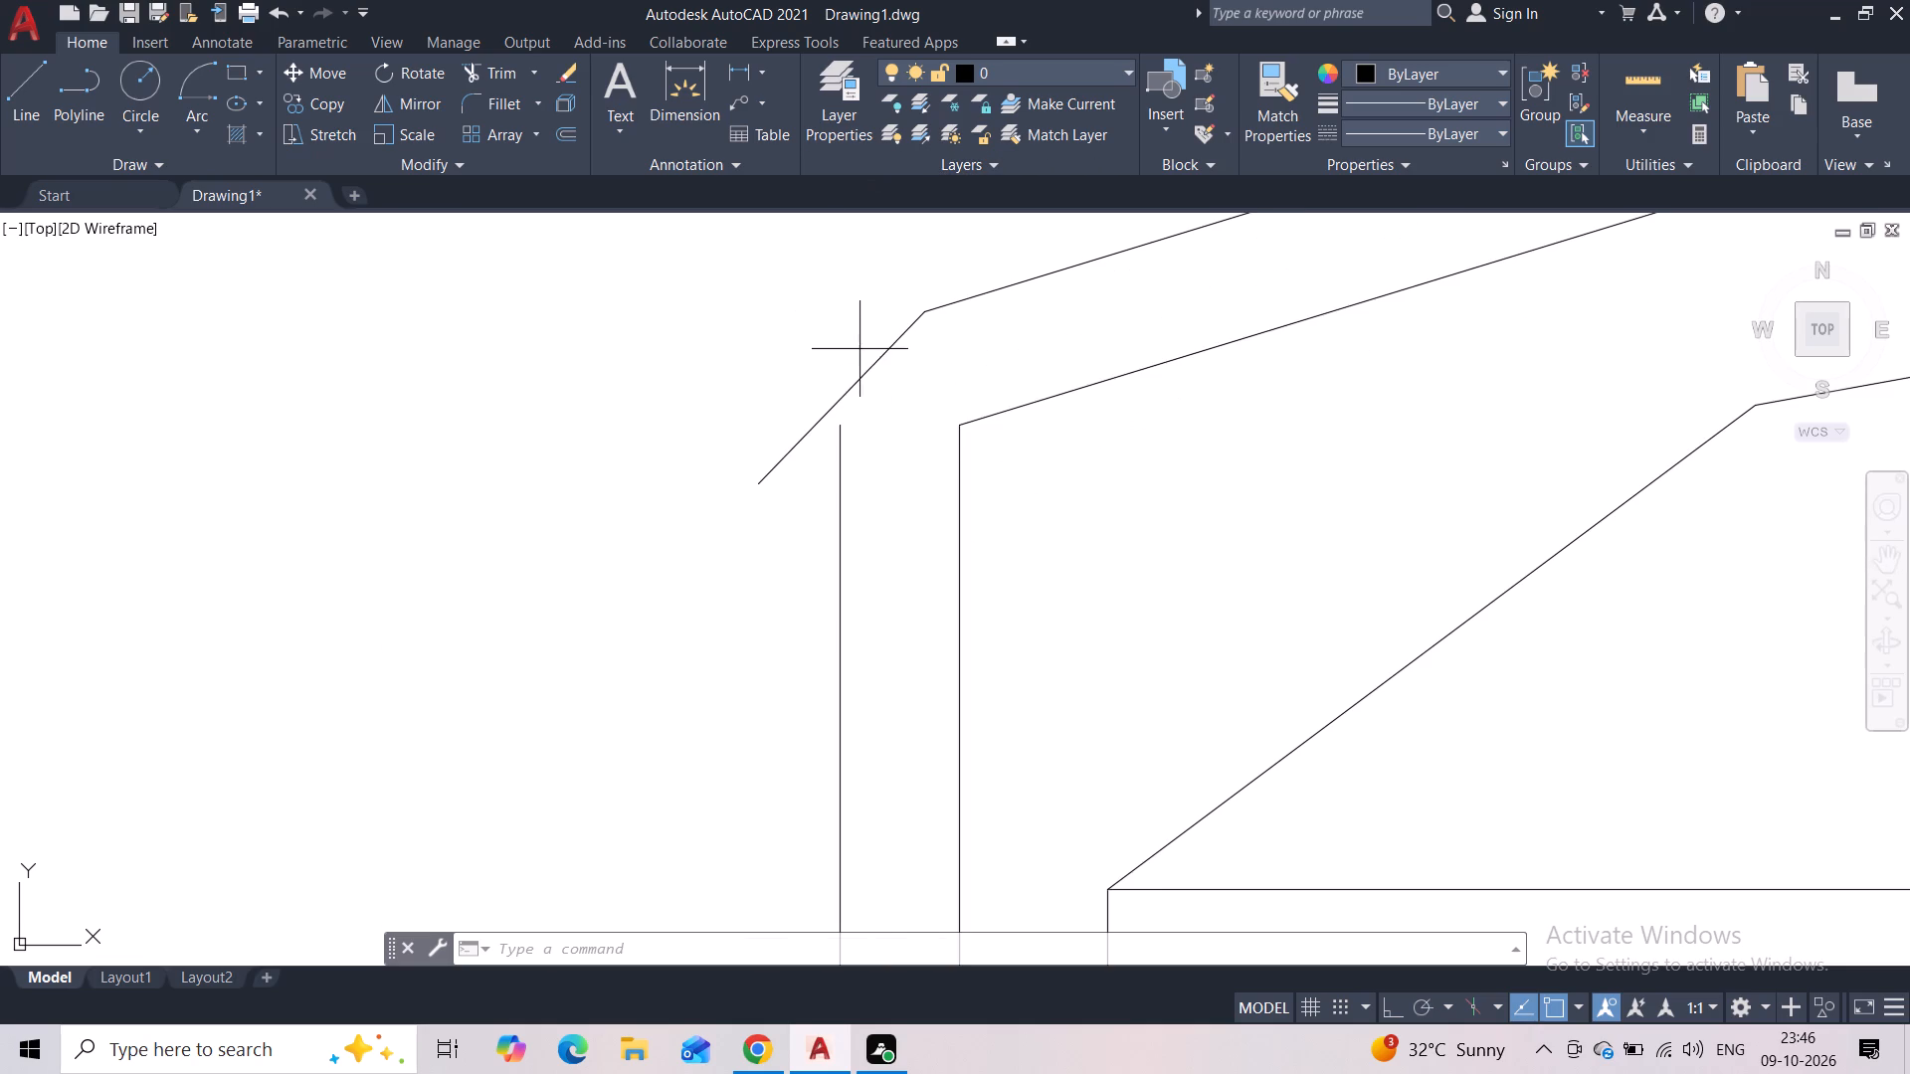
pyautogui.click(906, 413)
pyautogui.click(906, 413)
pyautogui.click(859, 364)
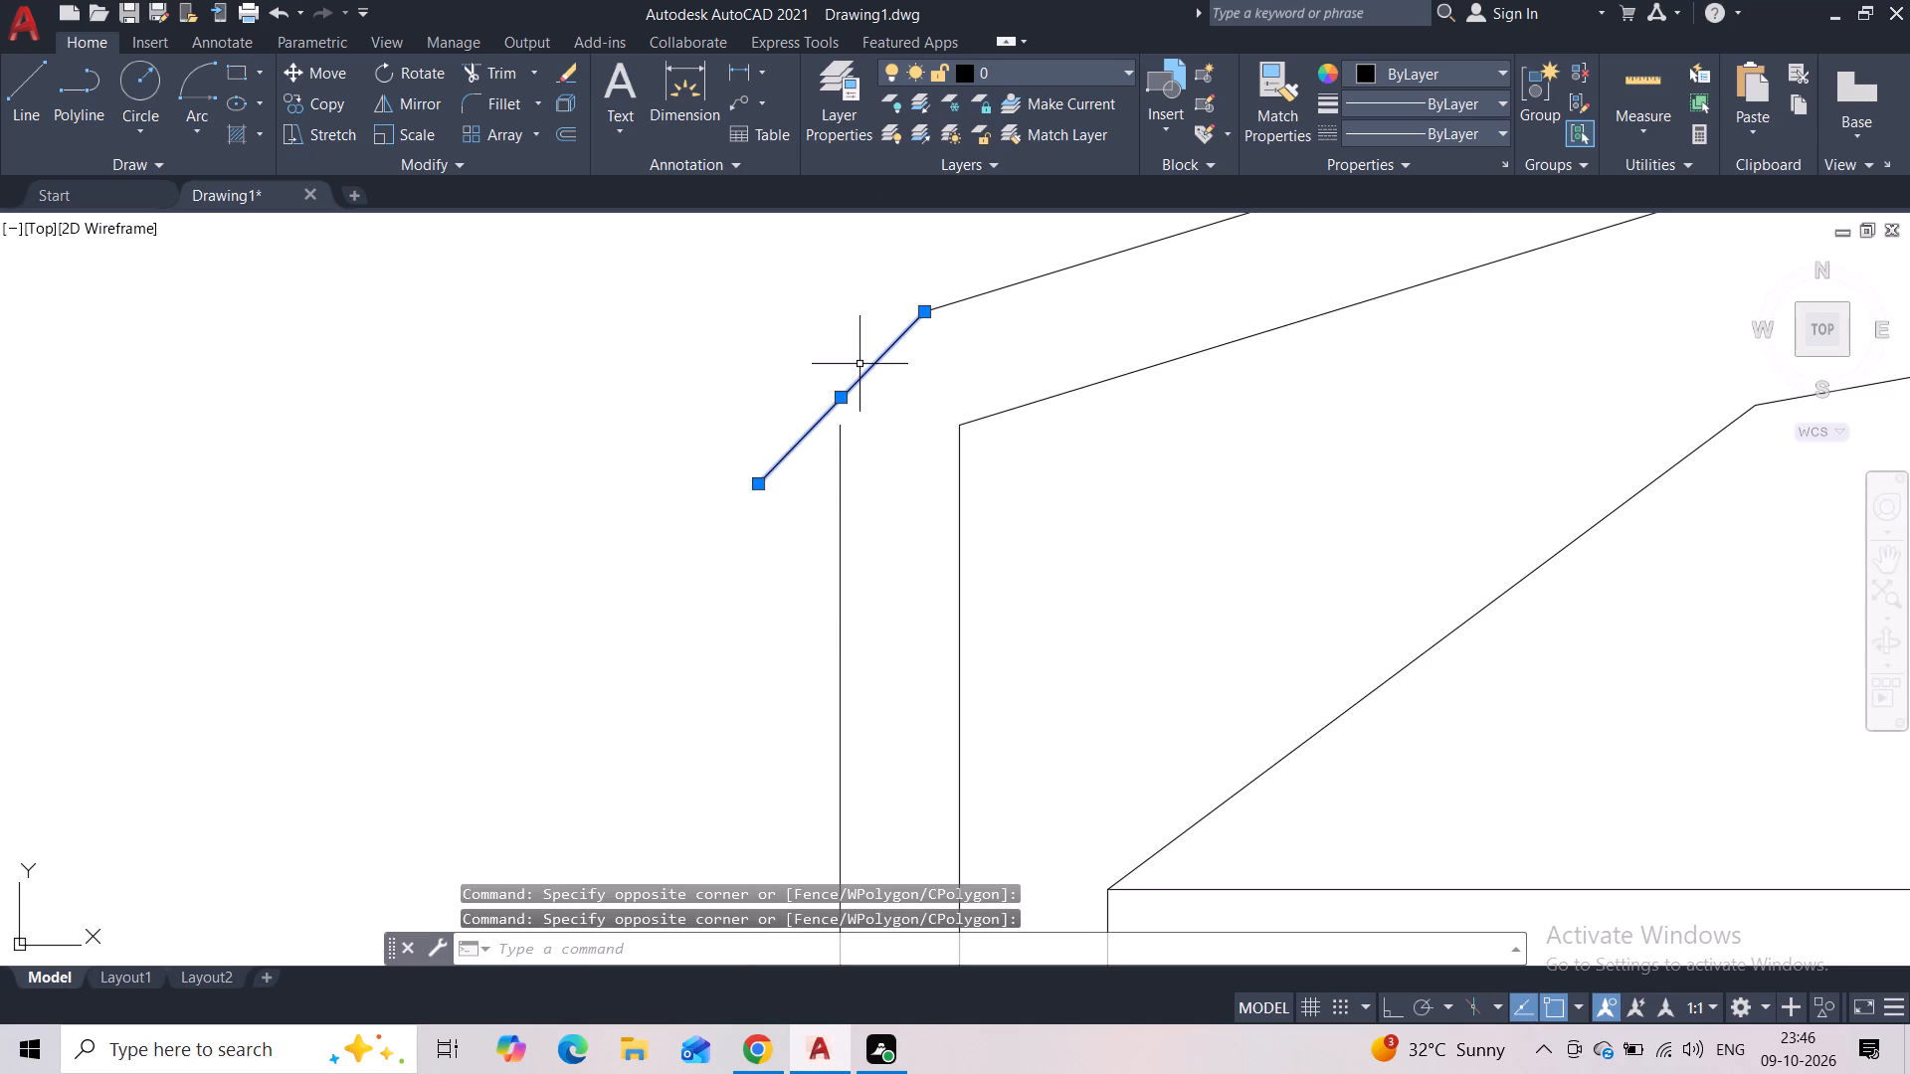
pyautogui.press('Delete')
# Draw a line joining the top of the new left upright to the left end of the outer peaked polyline.
pyautogui.click(18, 106)
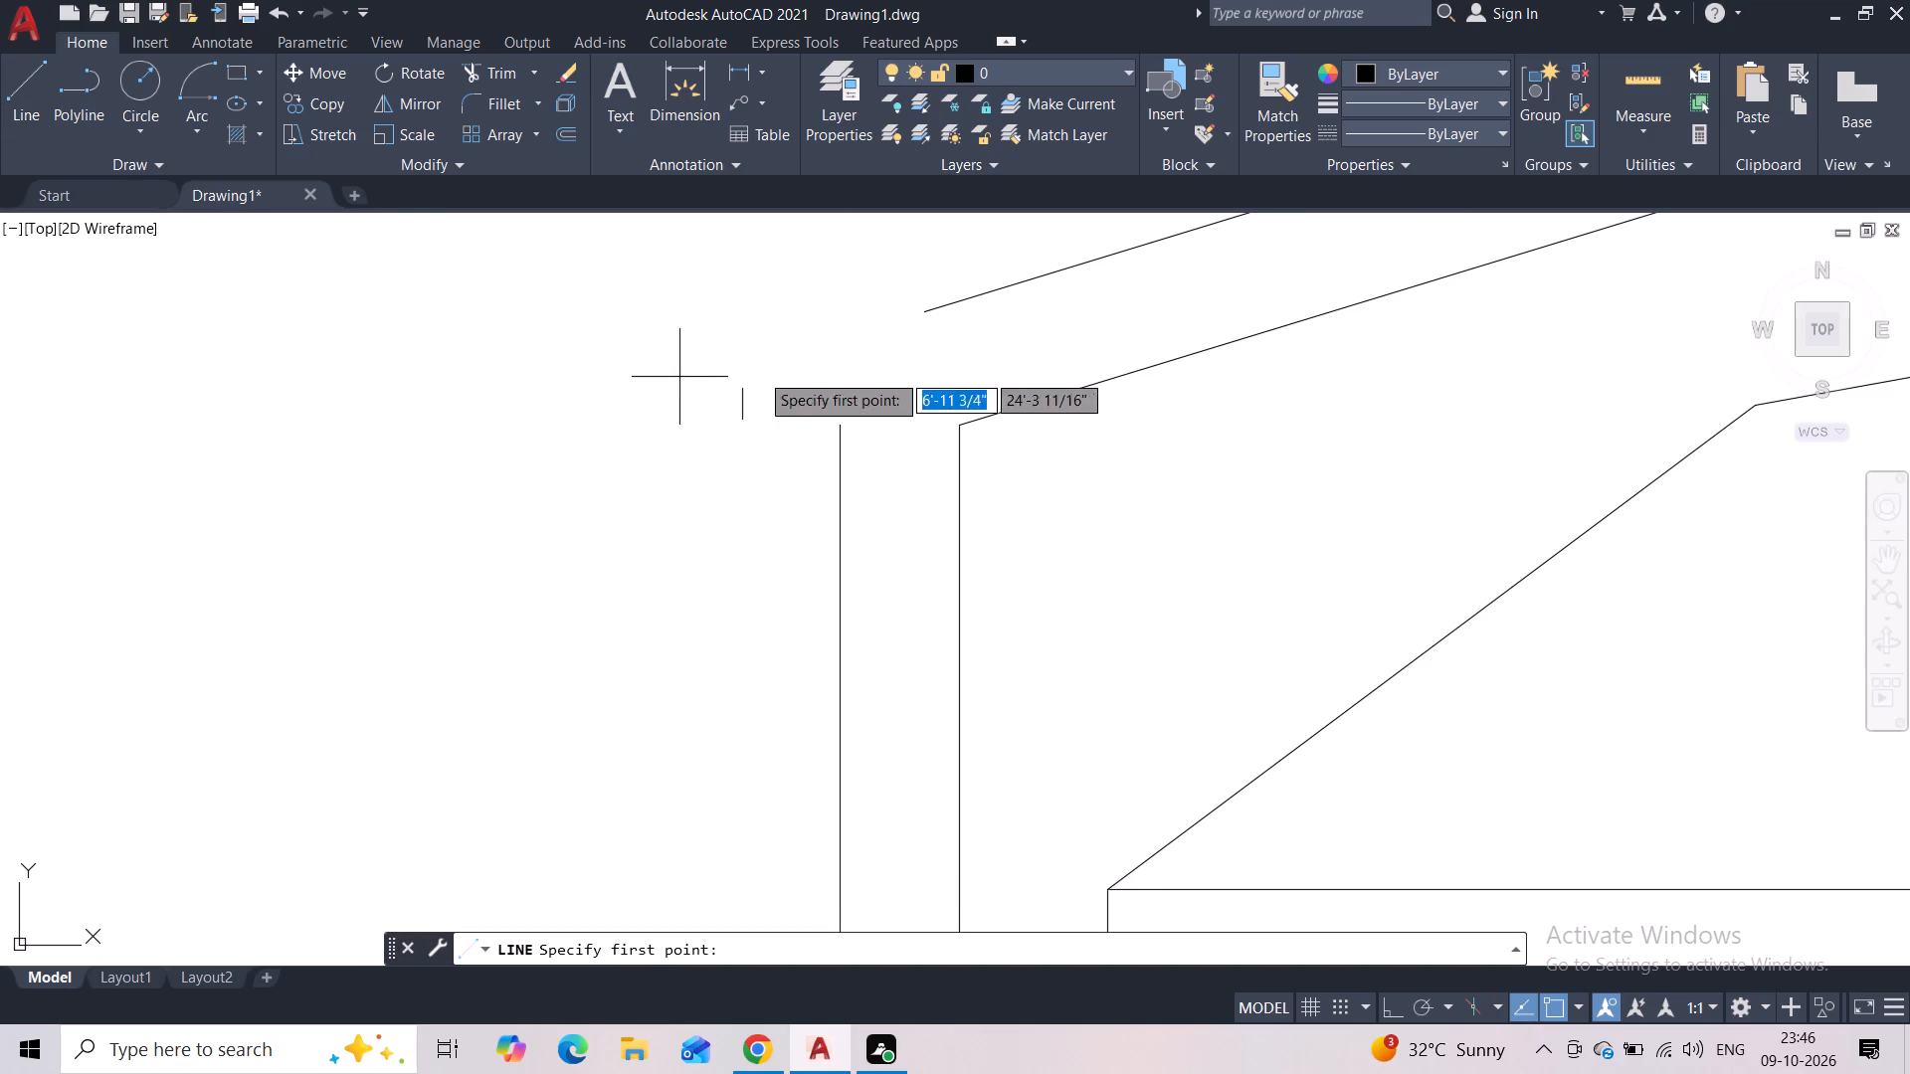
pyautogui.click(836, 430)
pyautogui.click(928, 310)
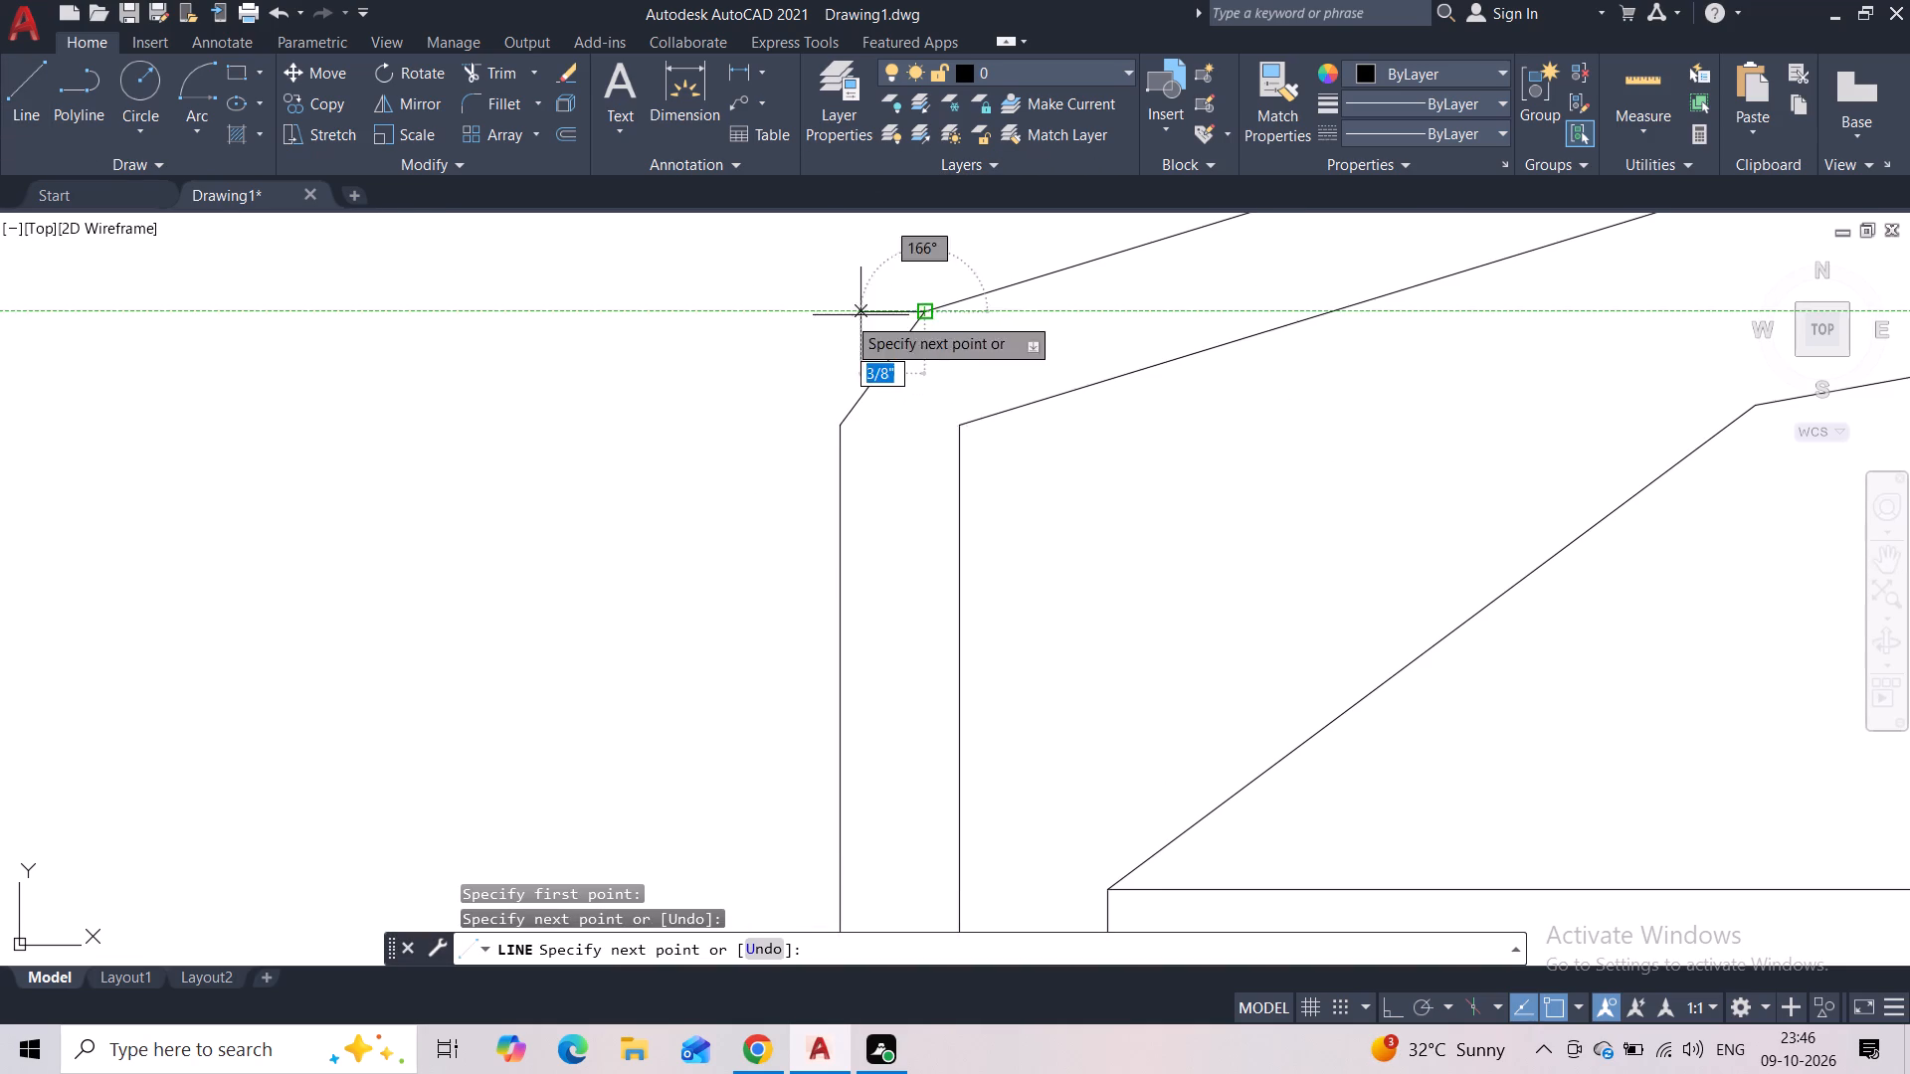
pyautogui.press('Escape')
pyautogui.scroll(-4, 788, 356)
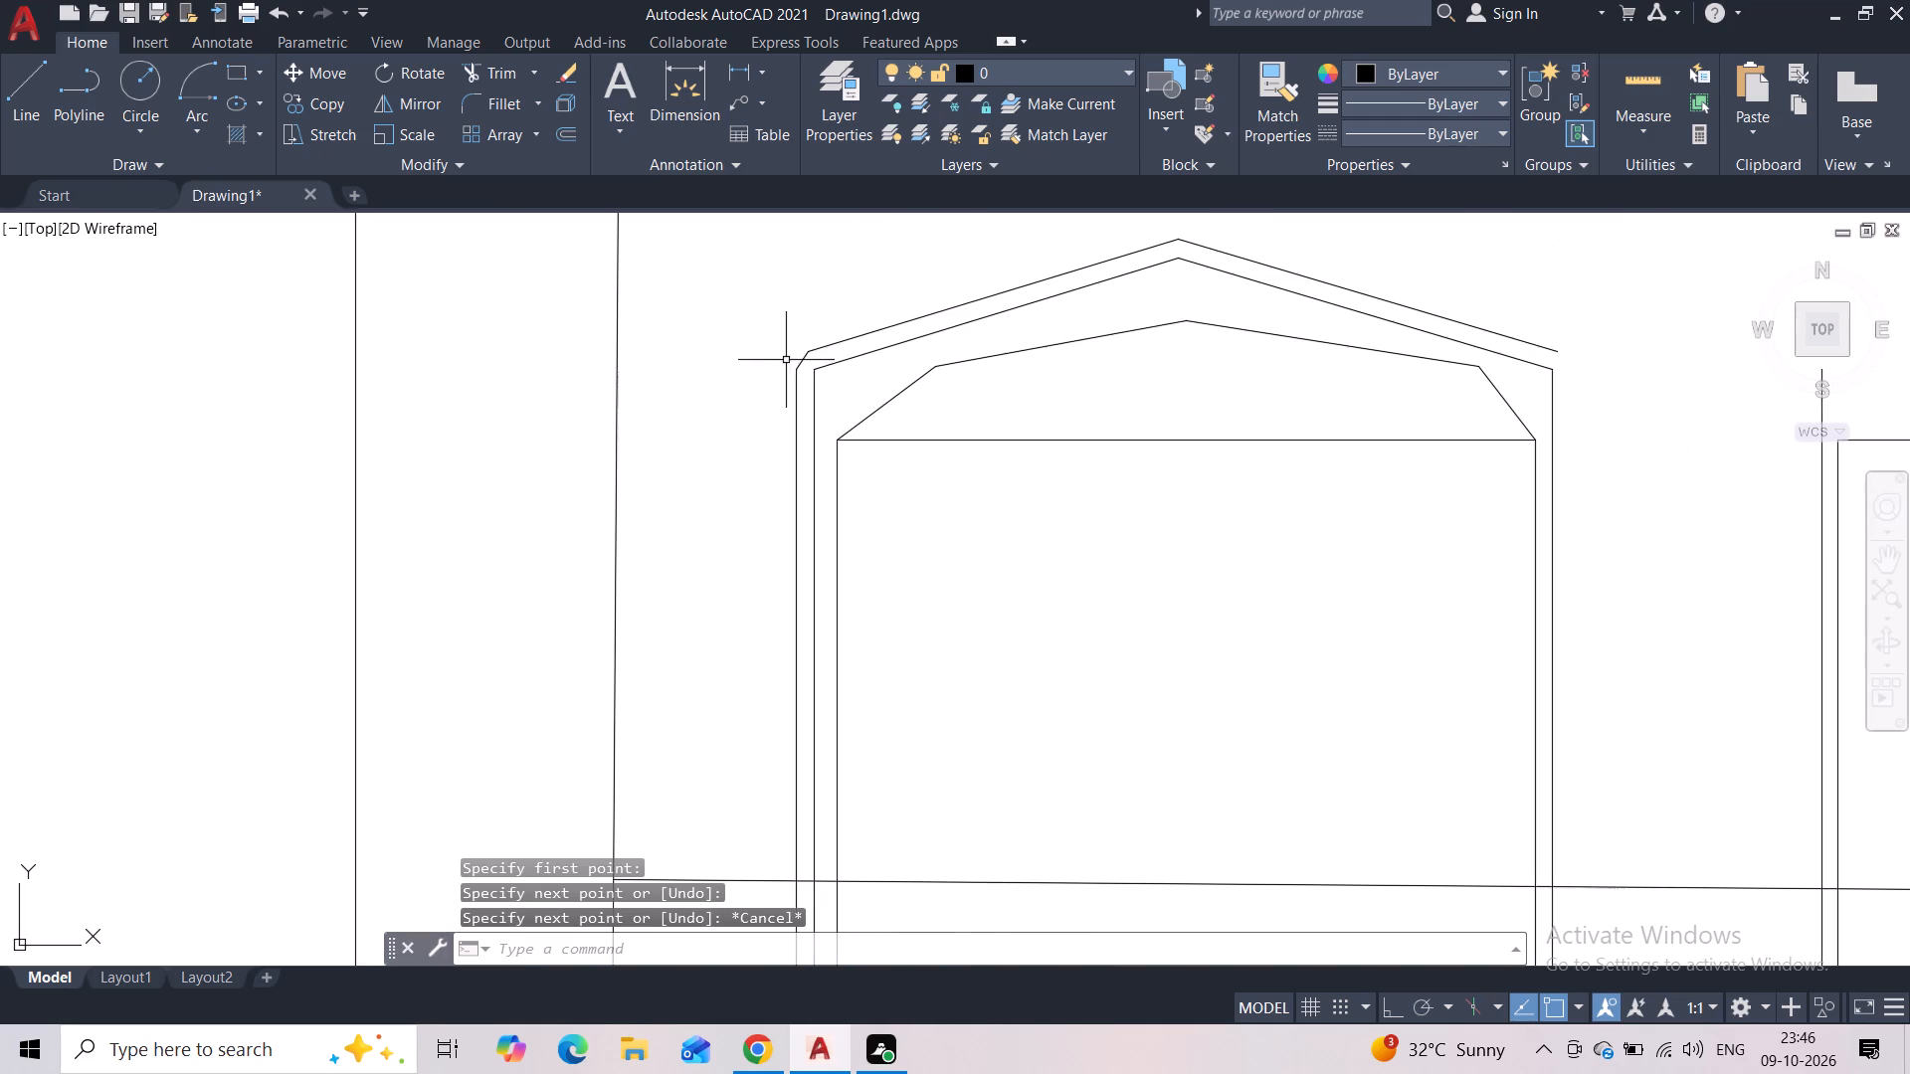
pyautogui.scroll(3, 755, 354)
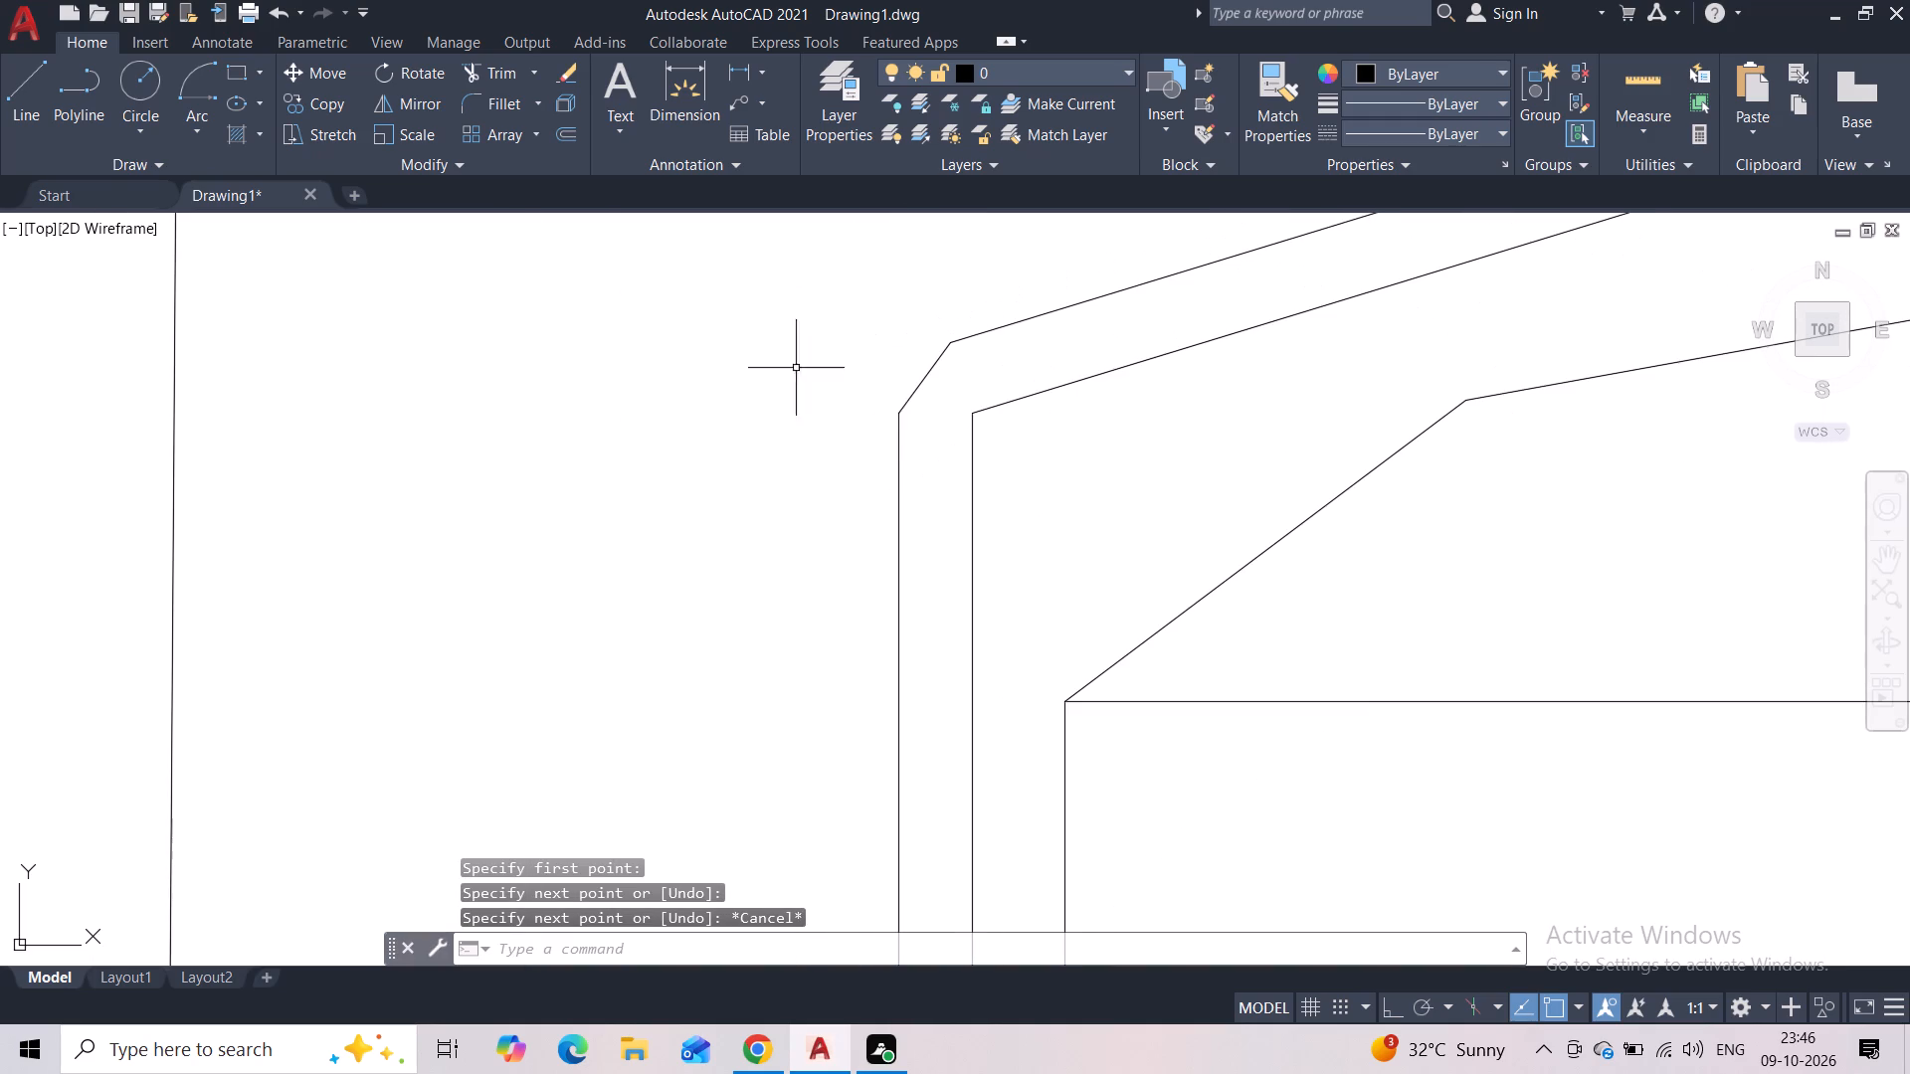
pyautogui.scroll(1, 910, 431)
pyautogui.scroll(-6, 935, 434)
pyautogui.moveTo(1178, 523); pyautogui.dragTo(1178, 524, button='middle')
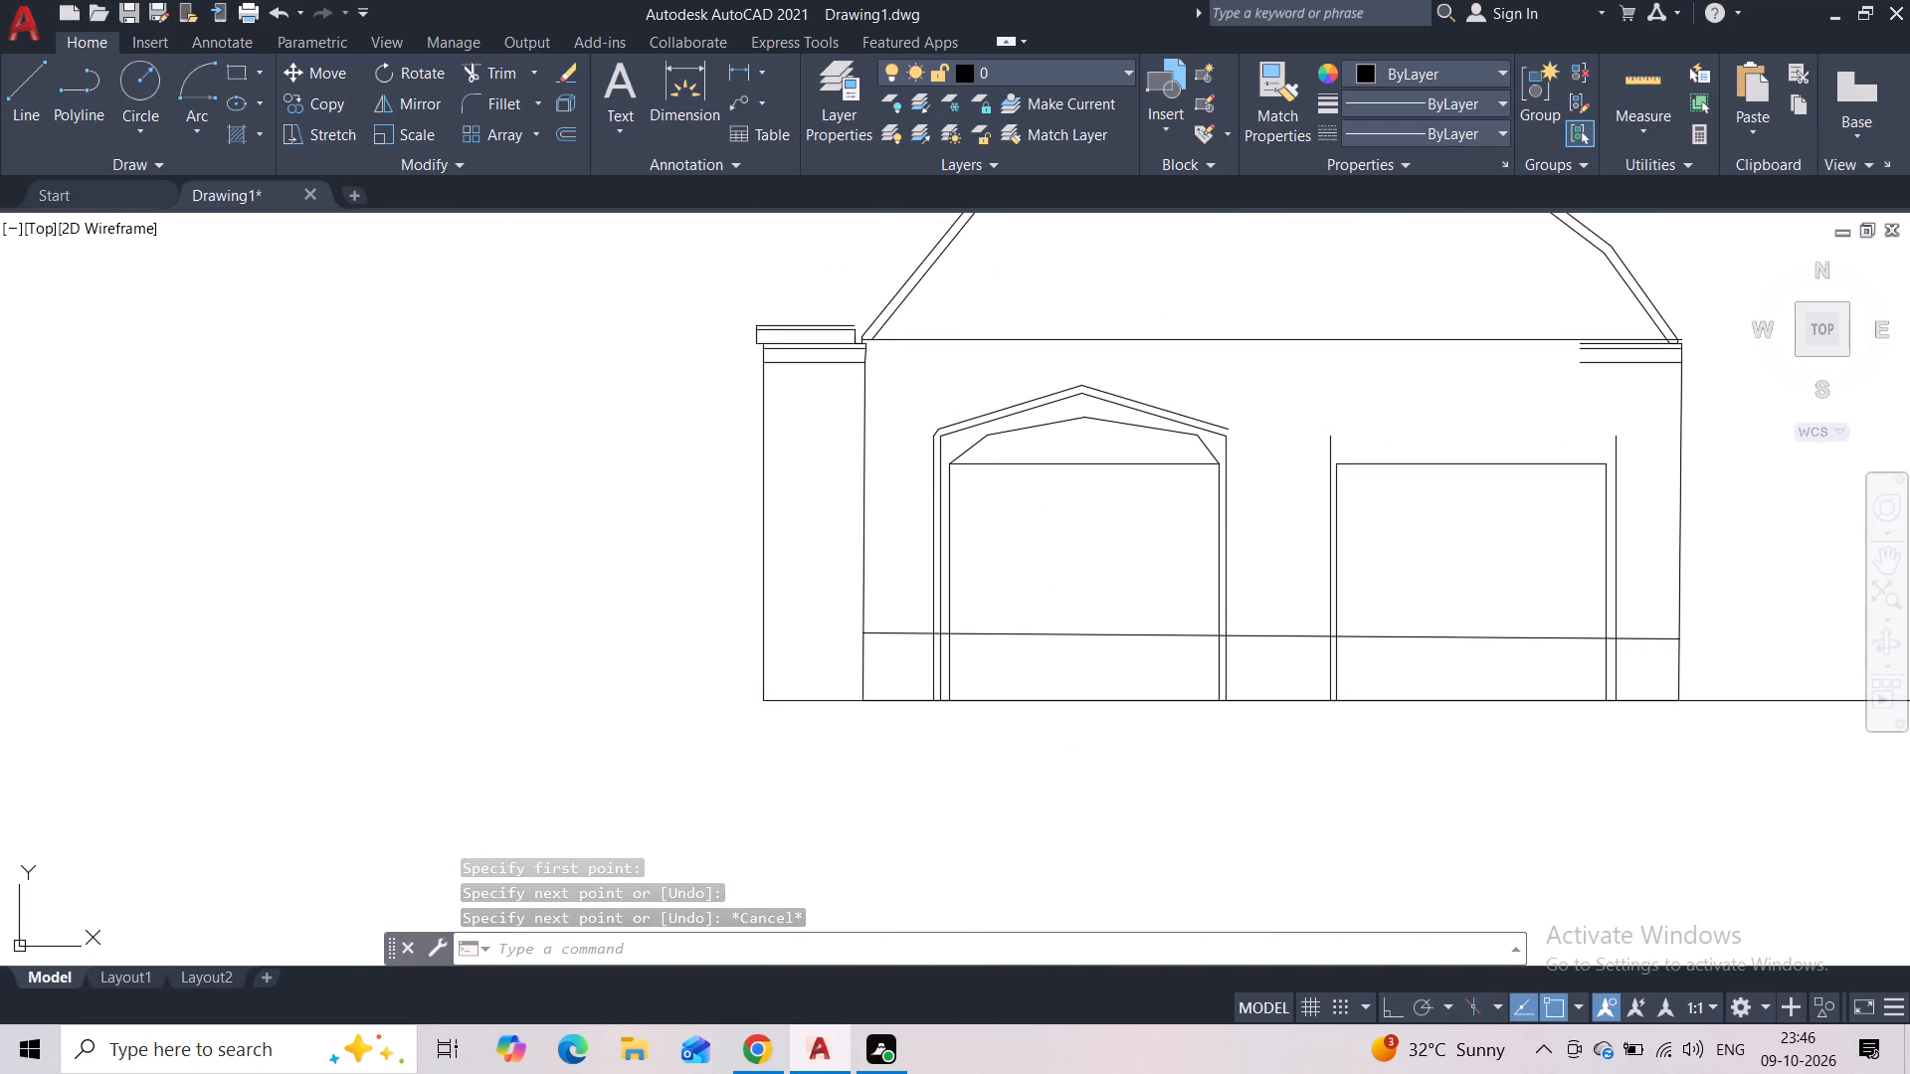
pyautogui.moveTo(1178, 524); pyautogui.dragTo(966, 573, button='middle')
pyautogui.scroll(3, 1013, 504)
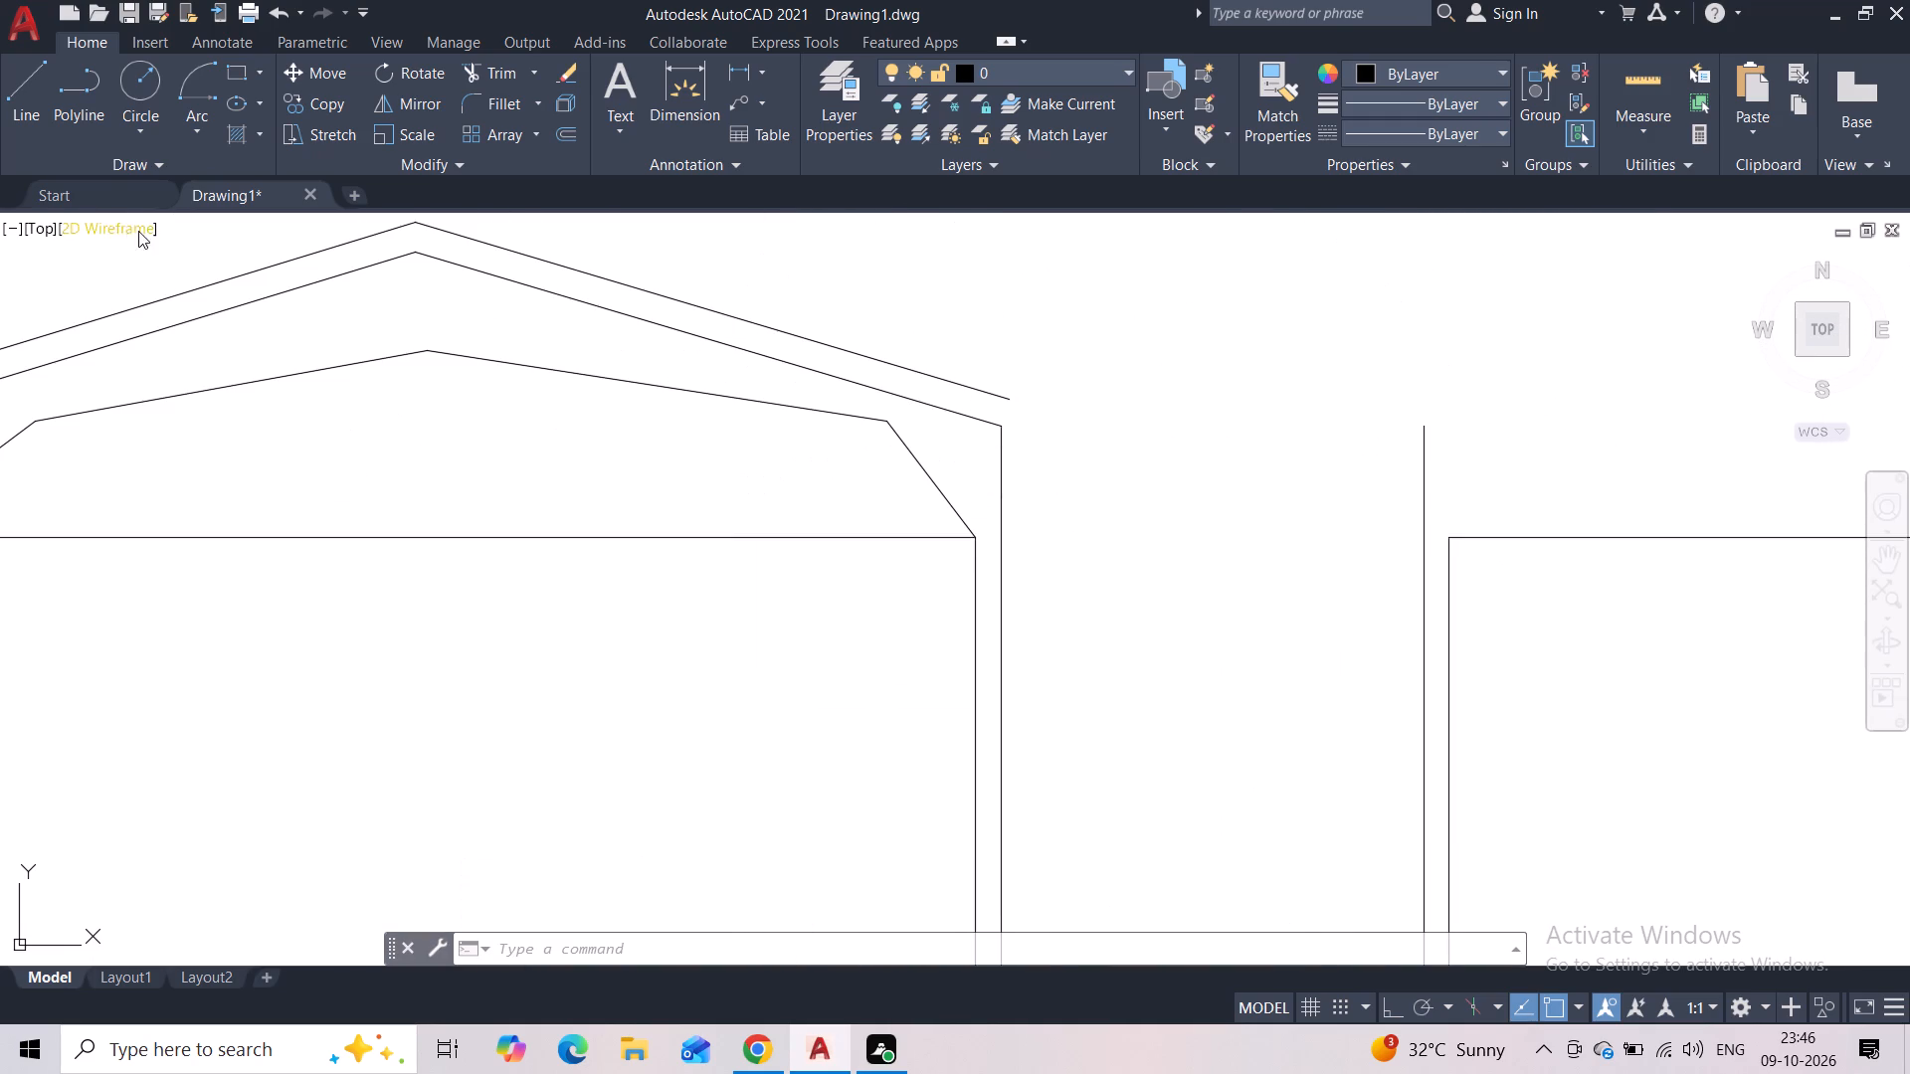
# Offset the left door's outer-right upright 3" outward, away from the opening.
pyautogui.click(1009, 447)
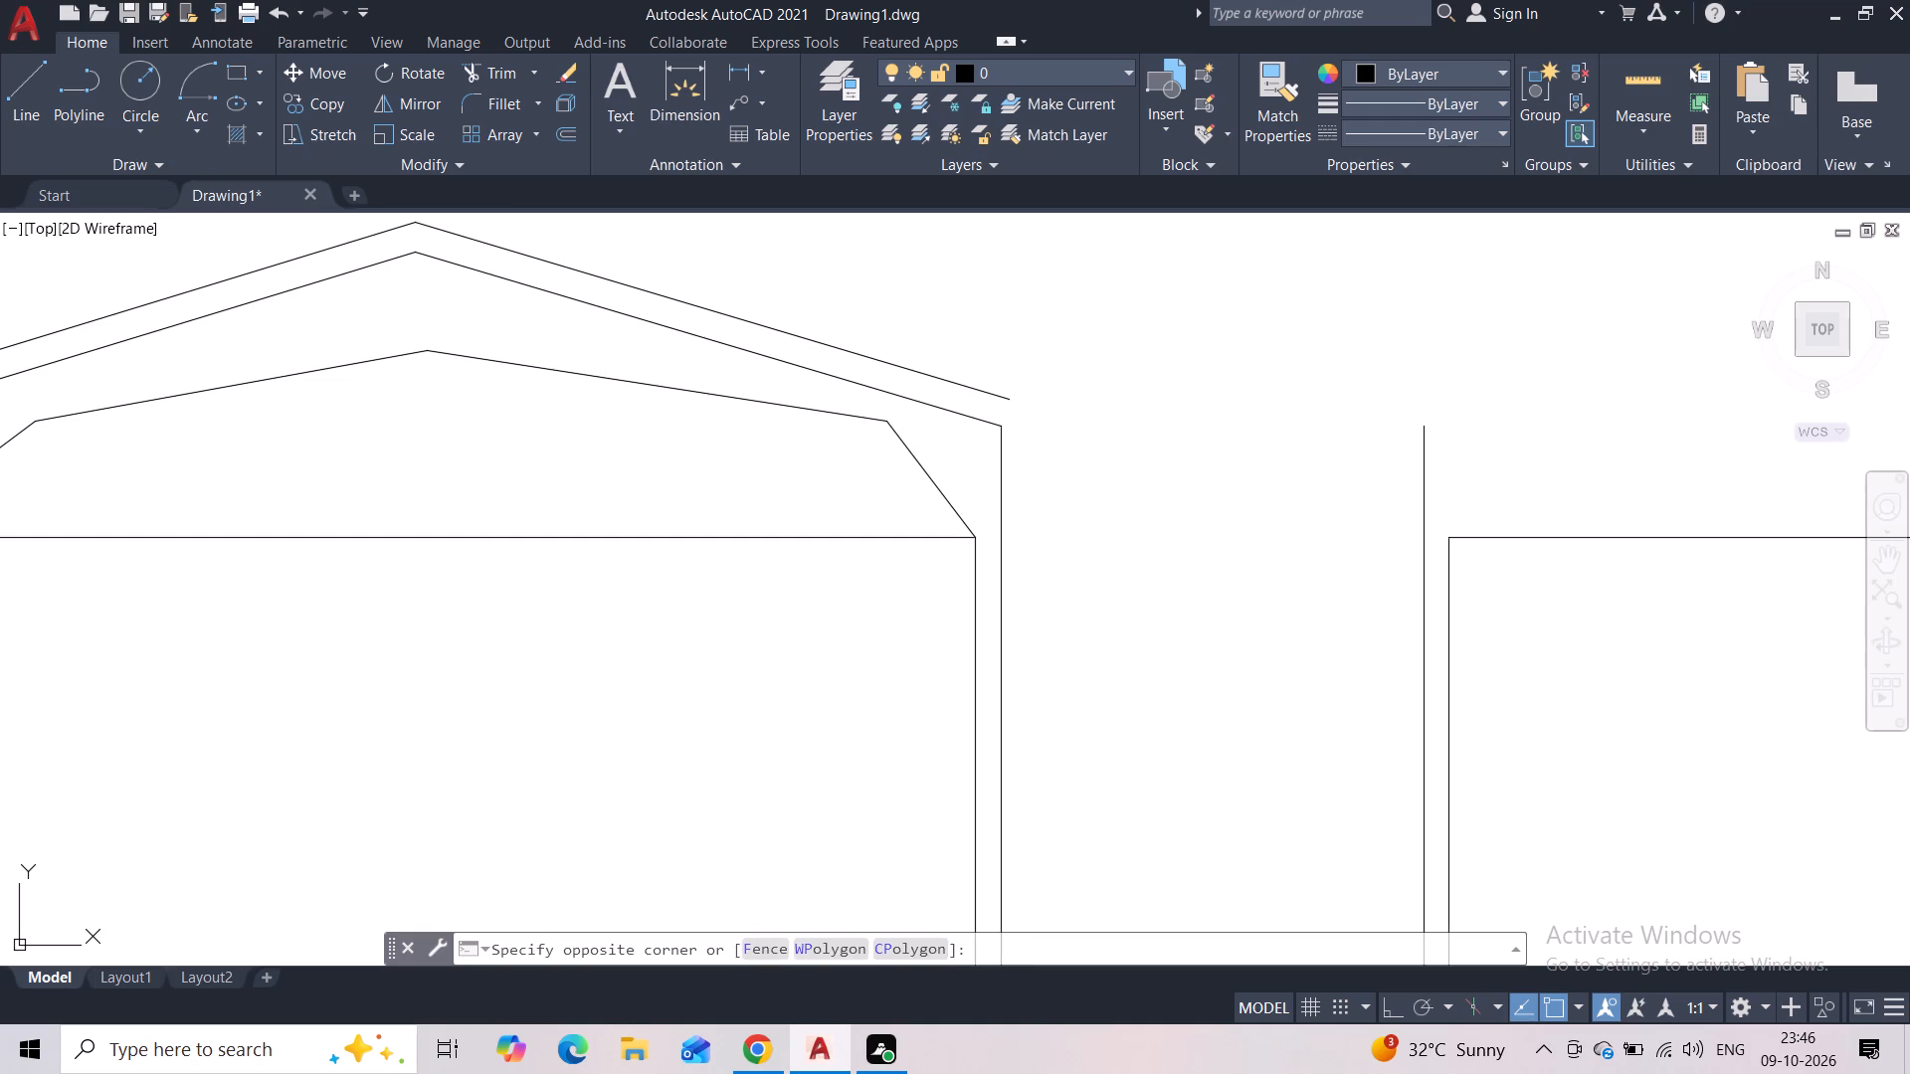
pyautogui.click(988, 456)
pyautogui.click(568, 135)
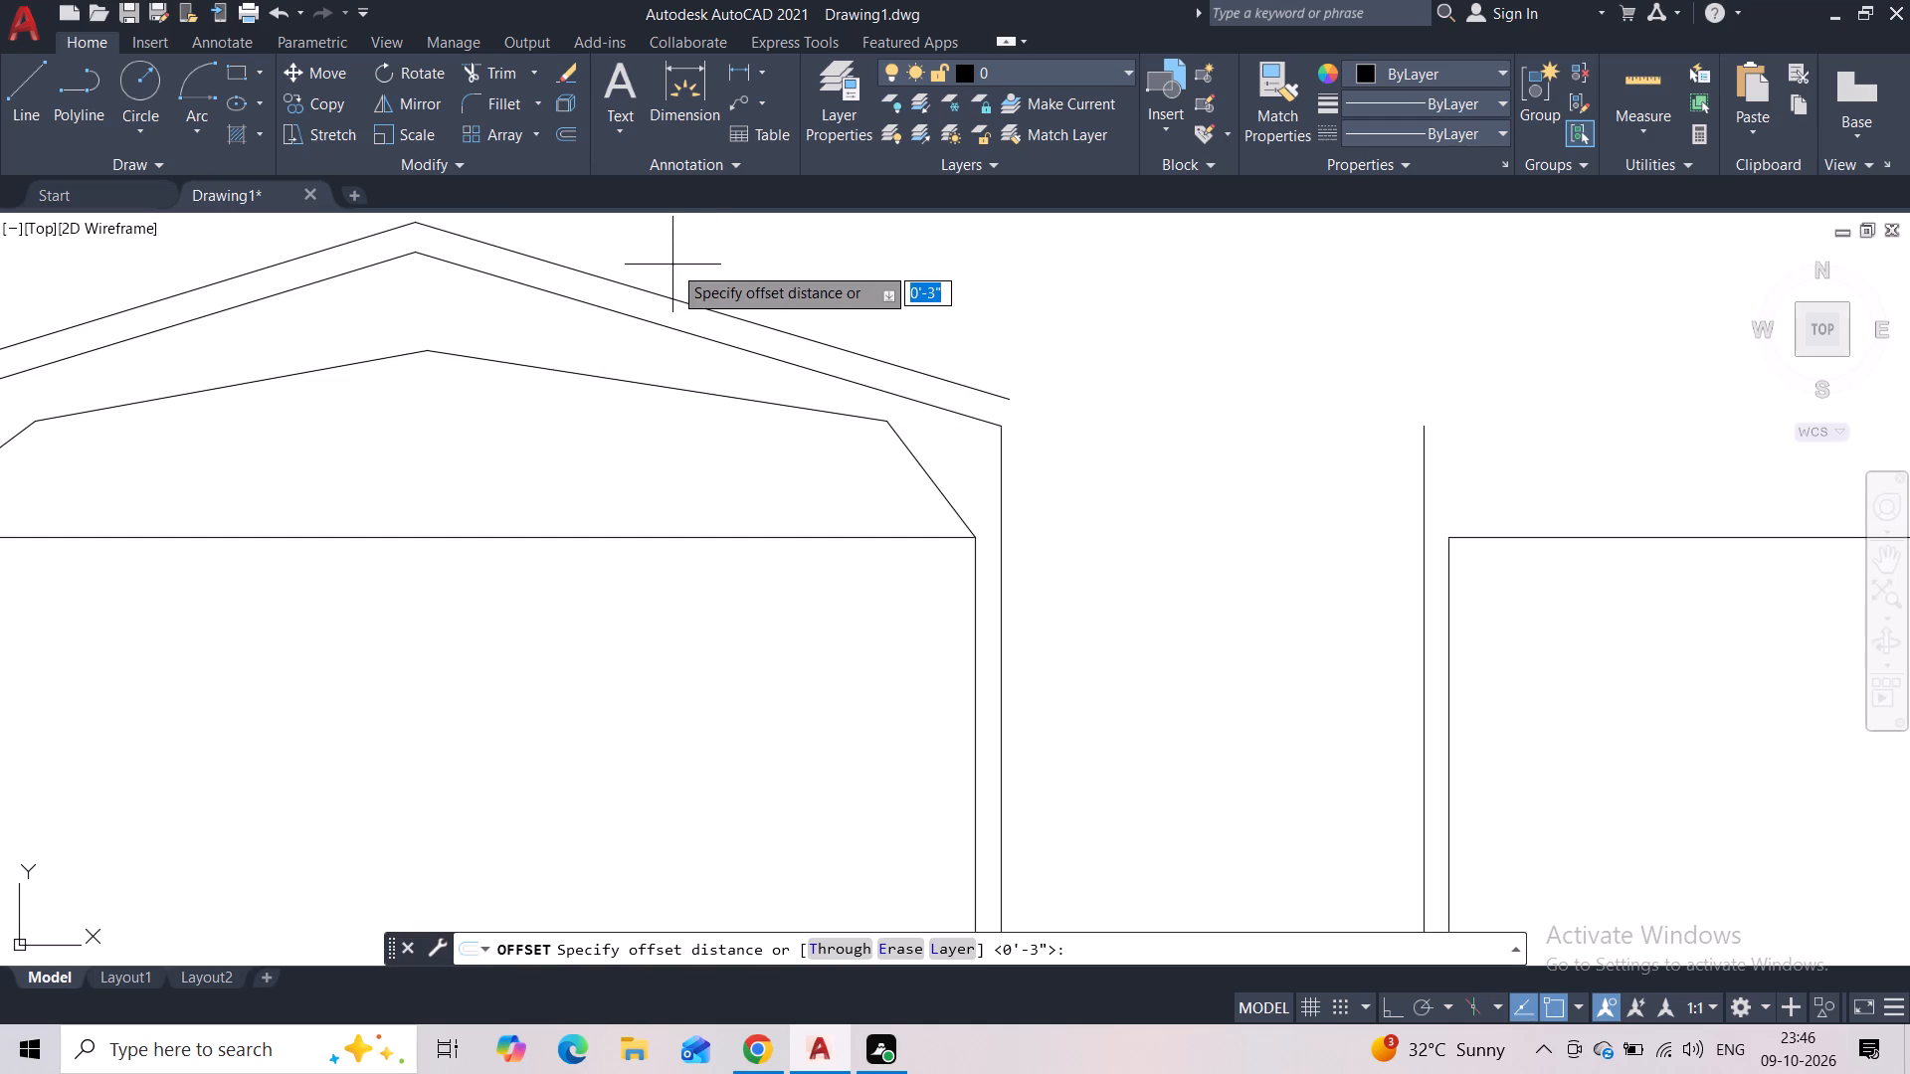
pyautogui.press('3')
pyautogui.hotkey('shift', '"')
pyautogui.press('Return')
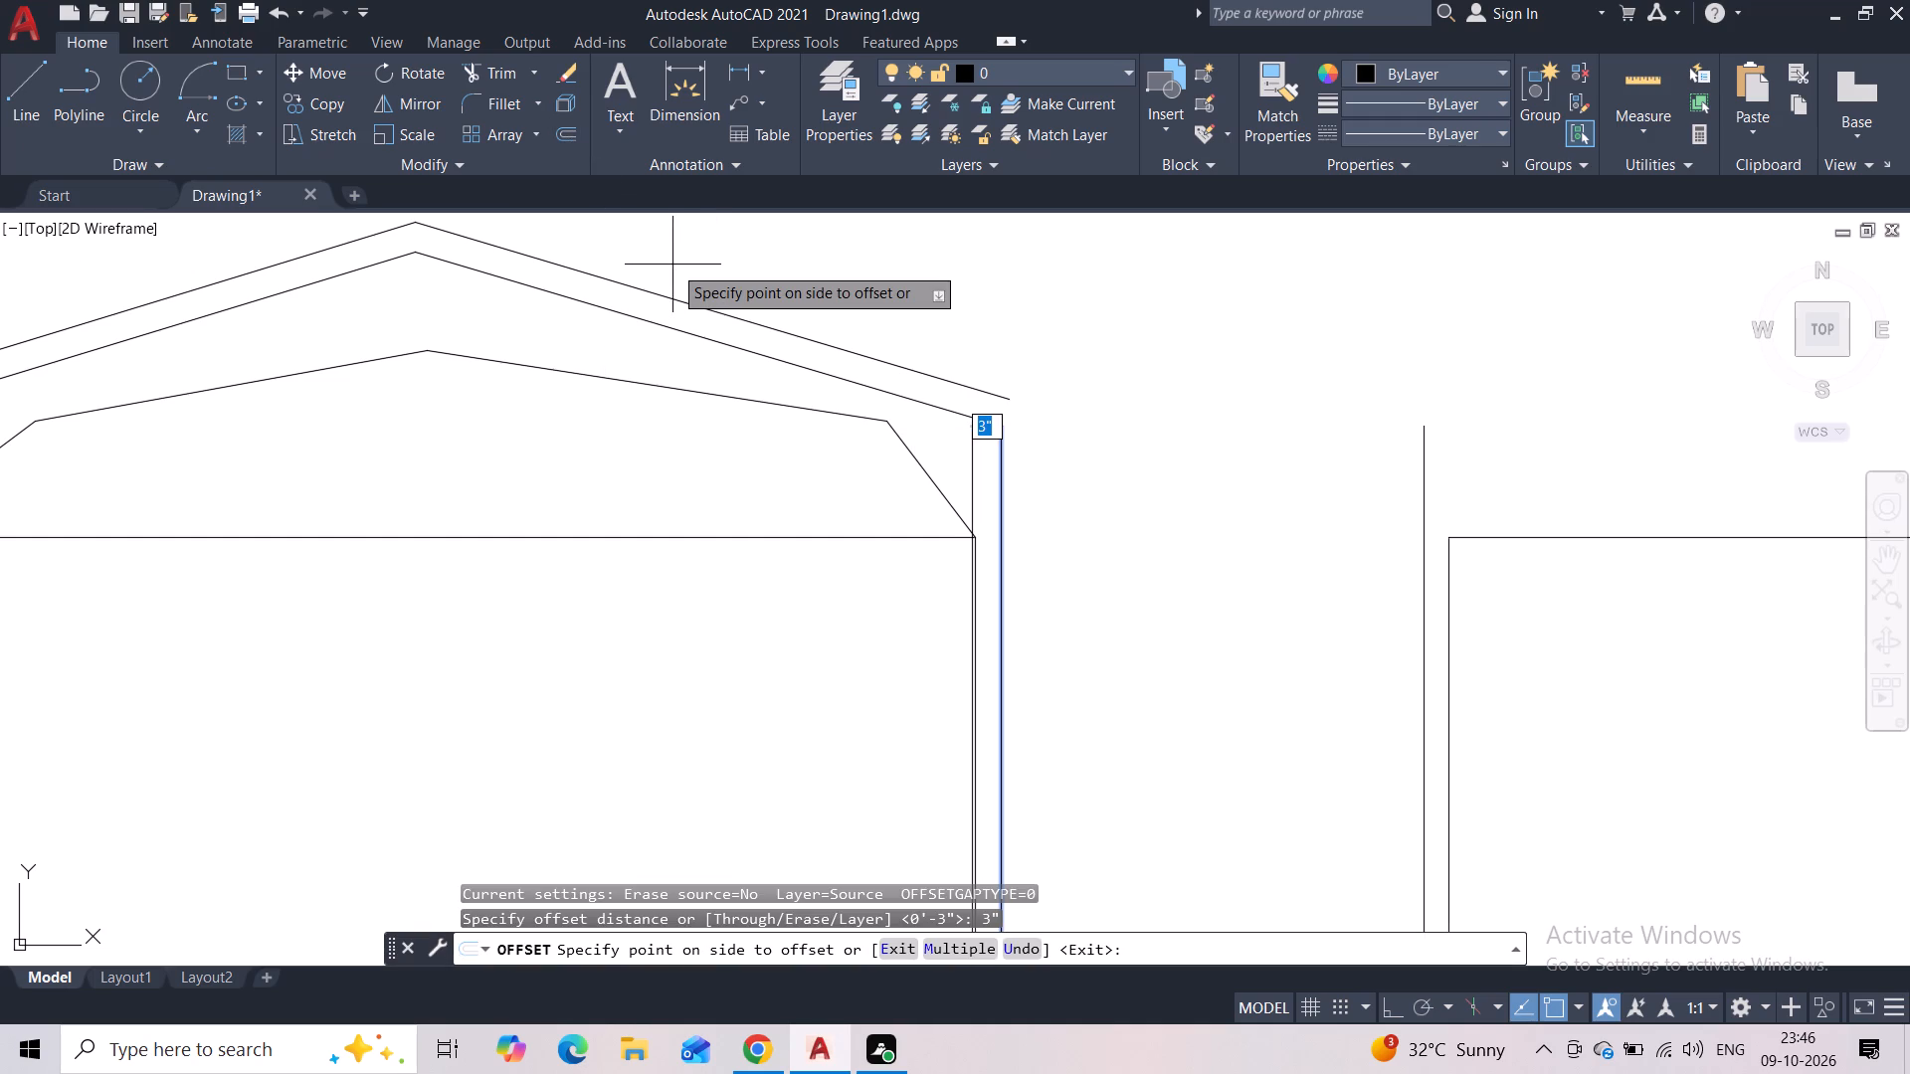
pyautogui.click(1124, 427)
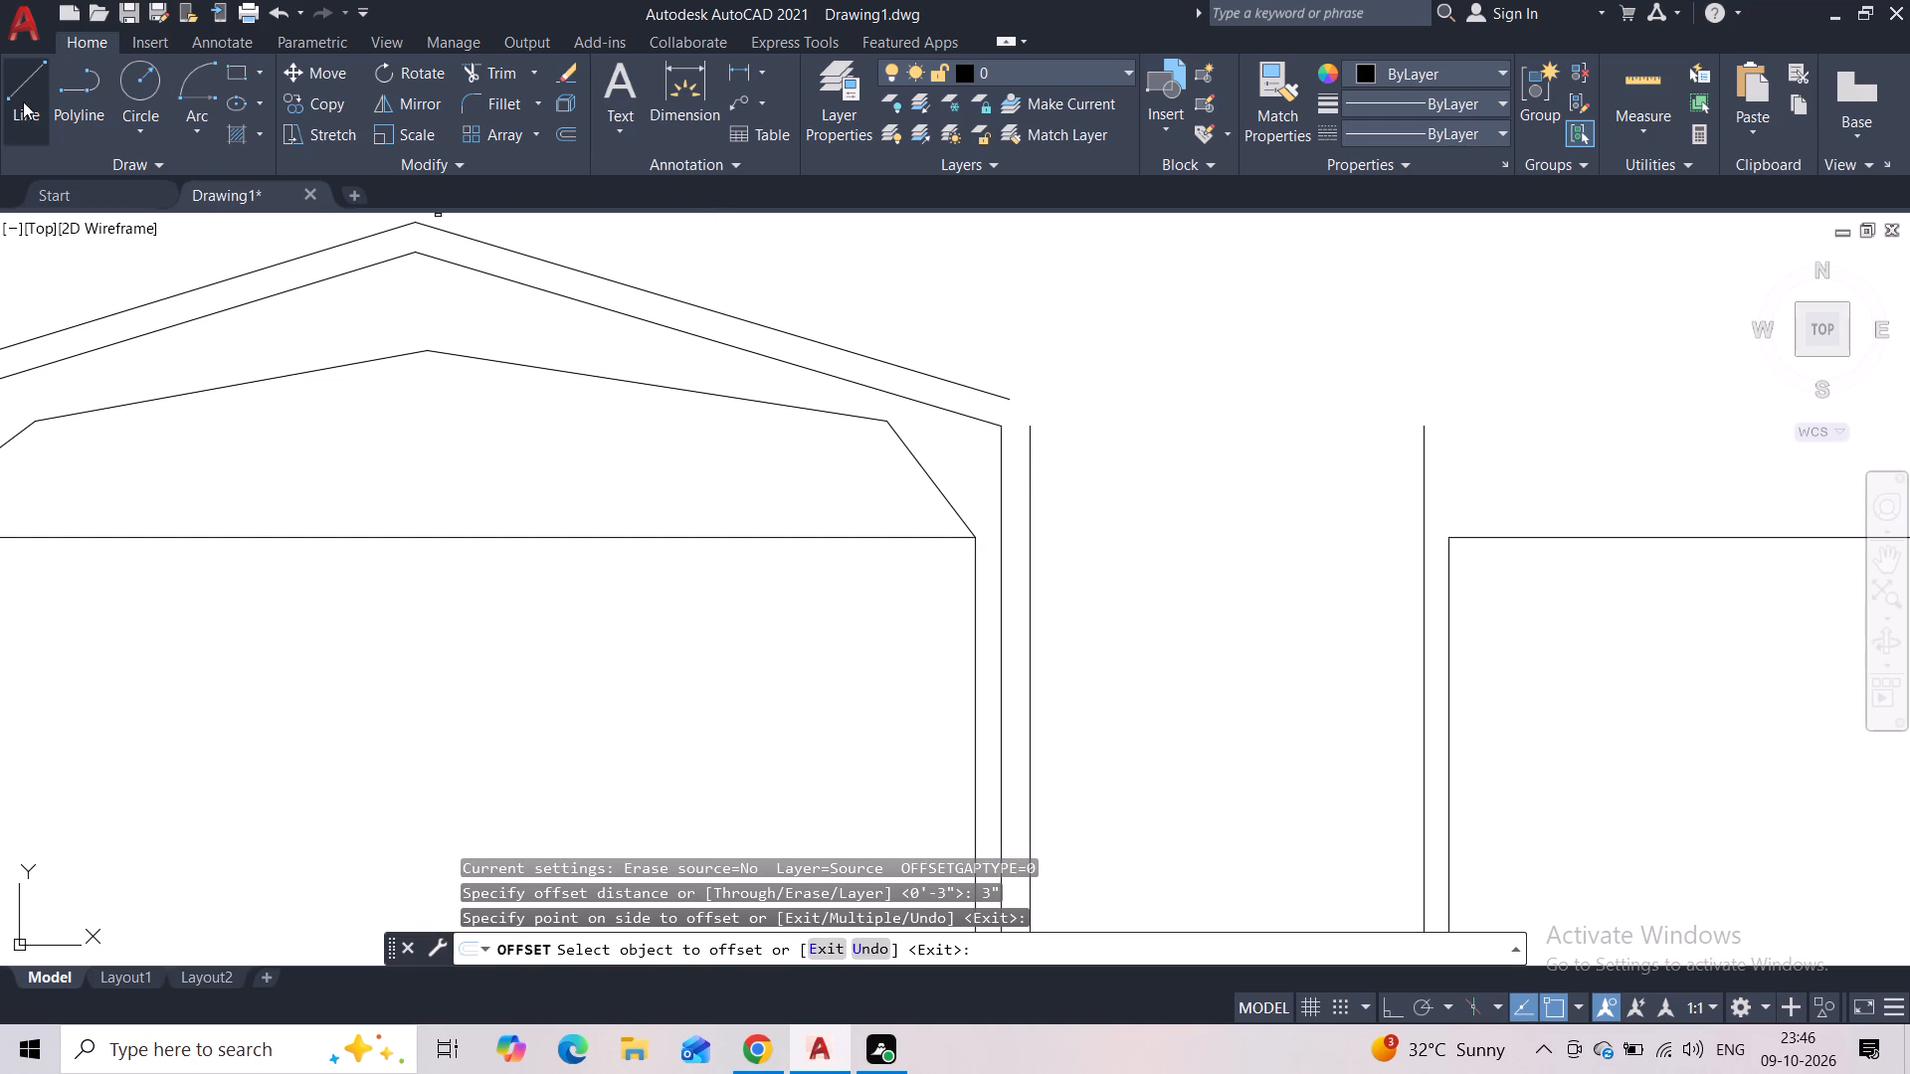
# Draw a line joining the right end of the outer peaked polyline to the top of the new right upright.
pyautogui.click(23, 101)
pyautogui.click(1003, 403)
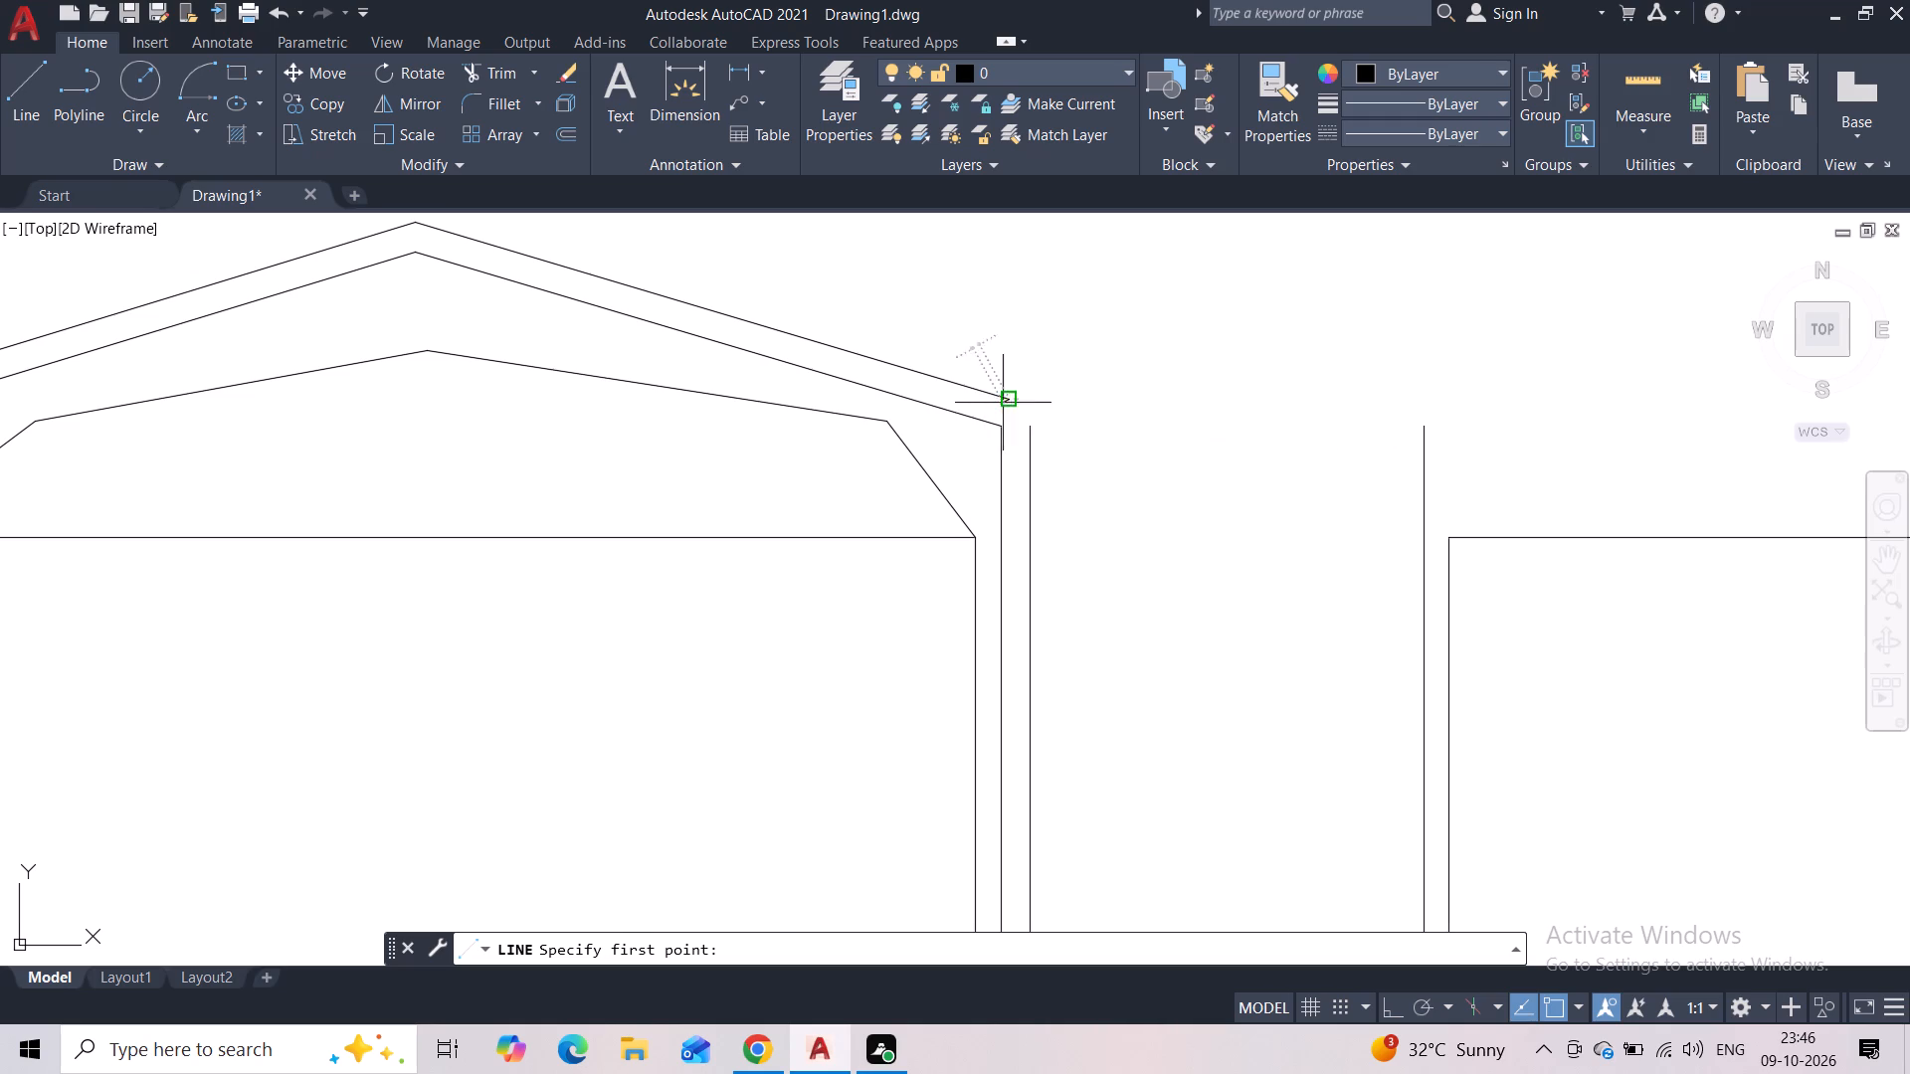
pyautogui.click(1028, 431)
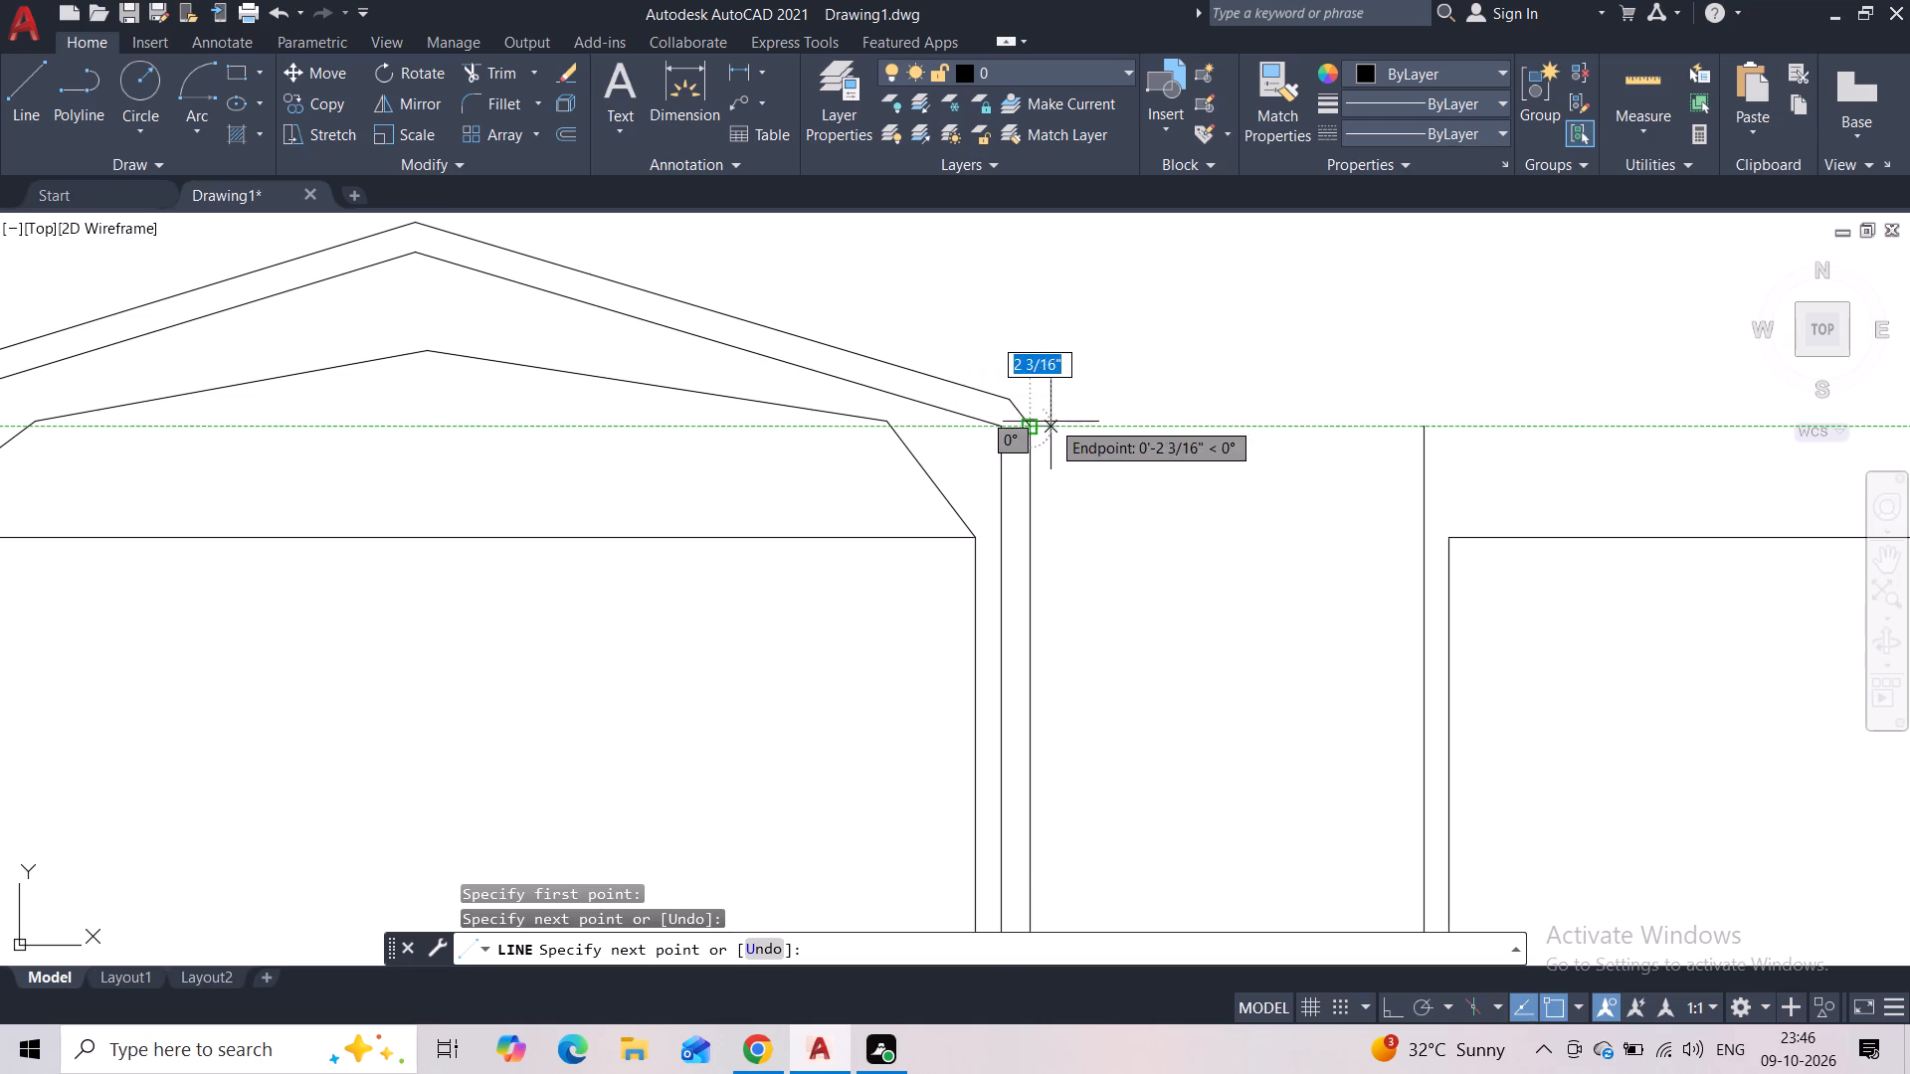
pyautogui.press('Escape')
# Draw a horizontal line across the left door opening between its inner uprights, a short distance below the opening's top line.
pyautogui.scroll(-4, 1049, 433)
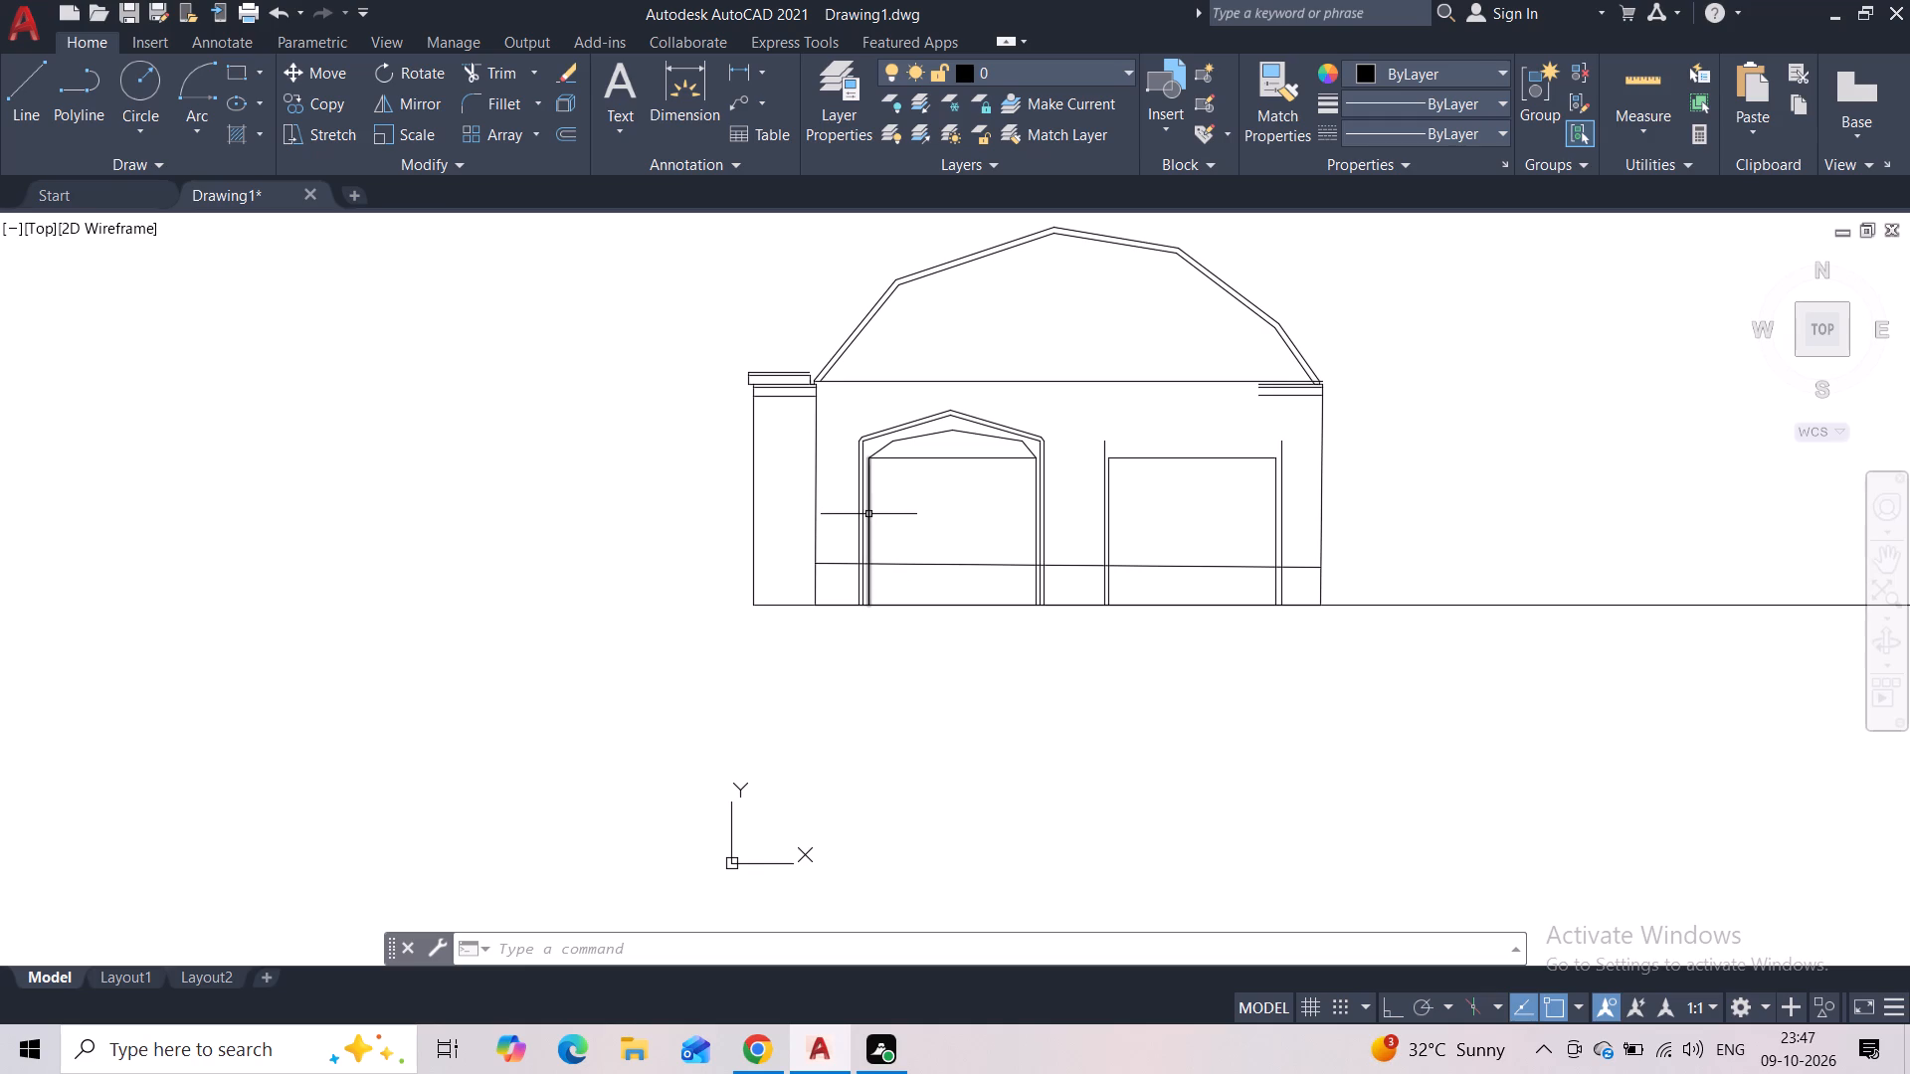
pyautogui.click(18, 107)
pyautogui.scroll(3, 826, 516)
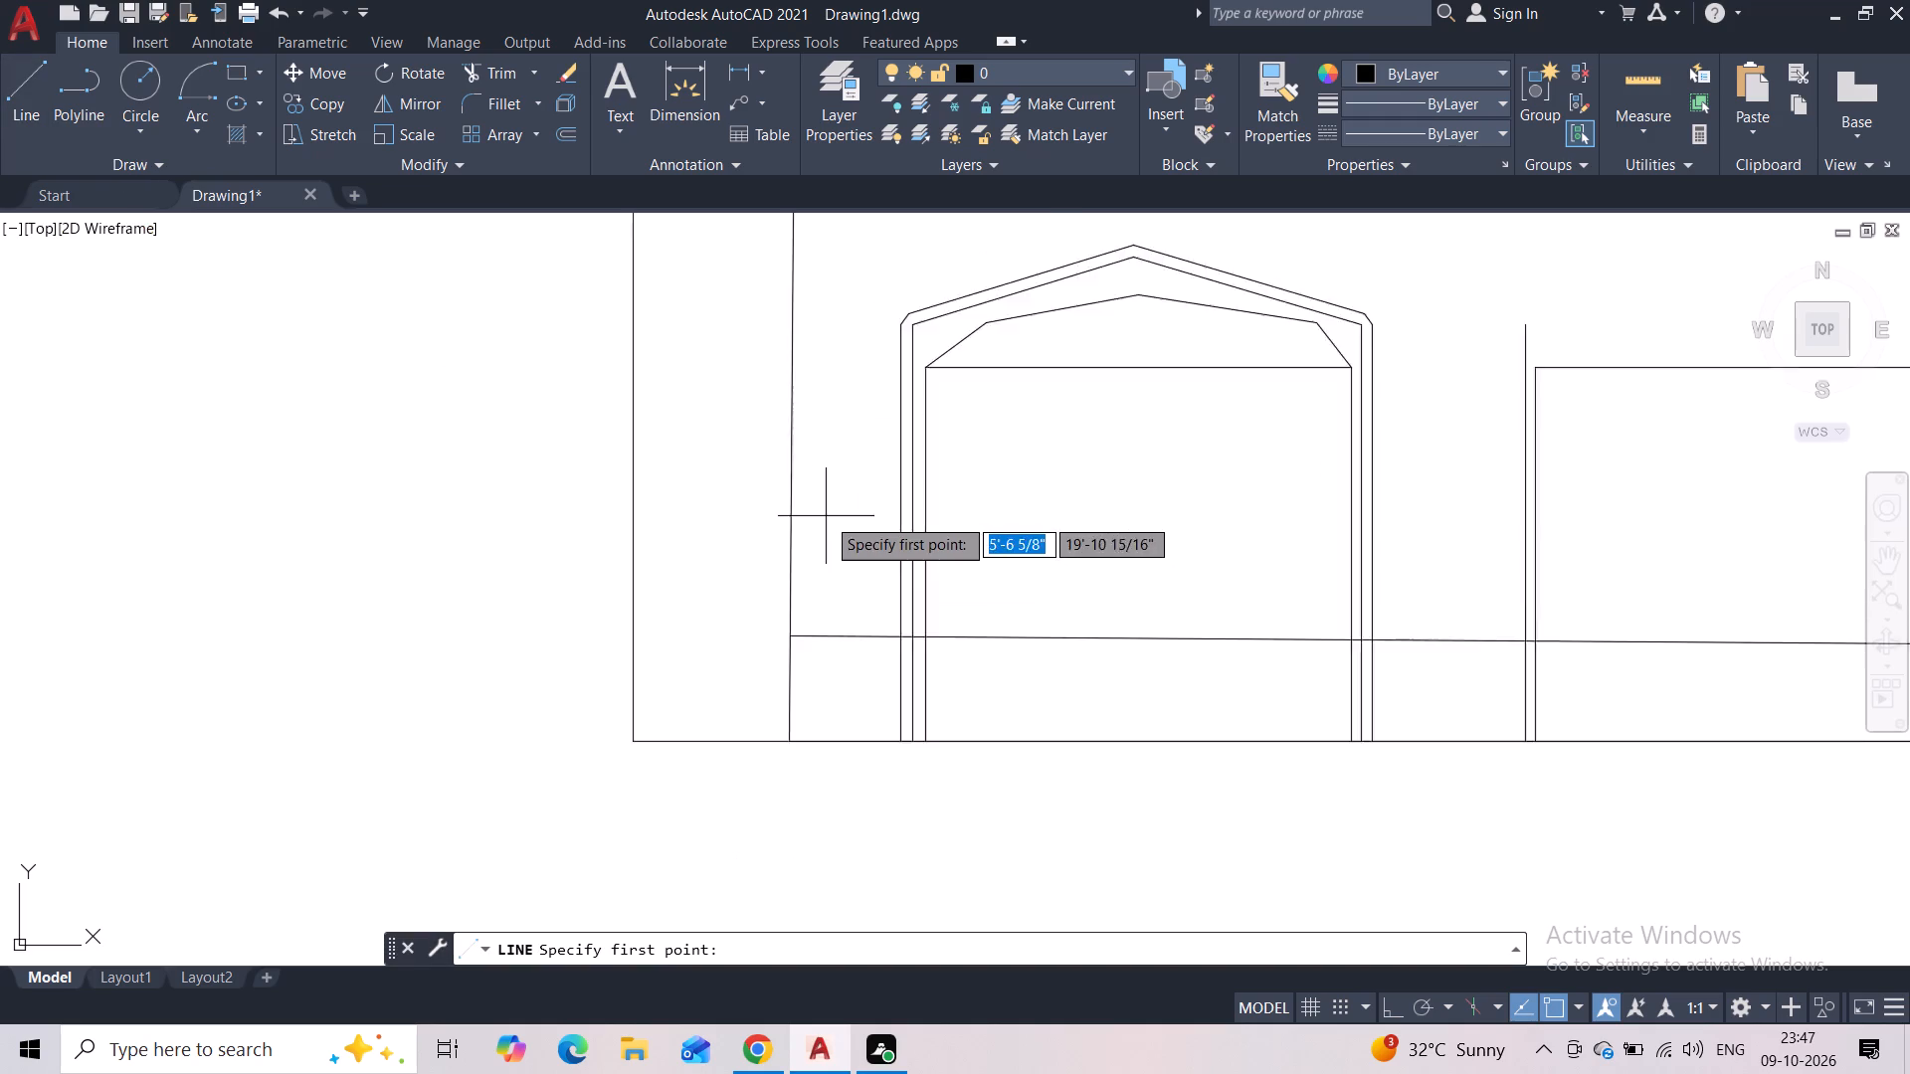
pyautogui.click(979, 370)
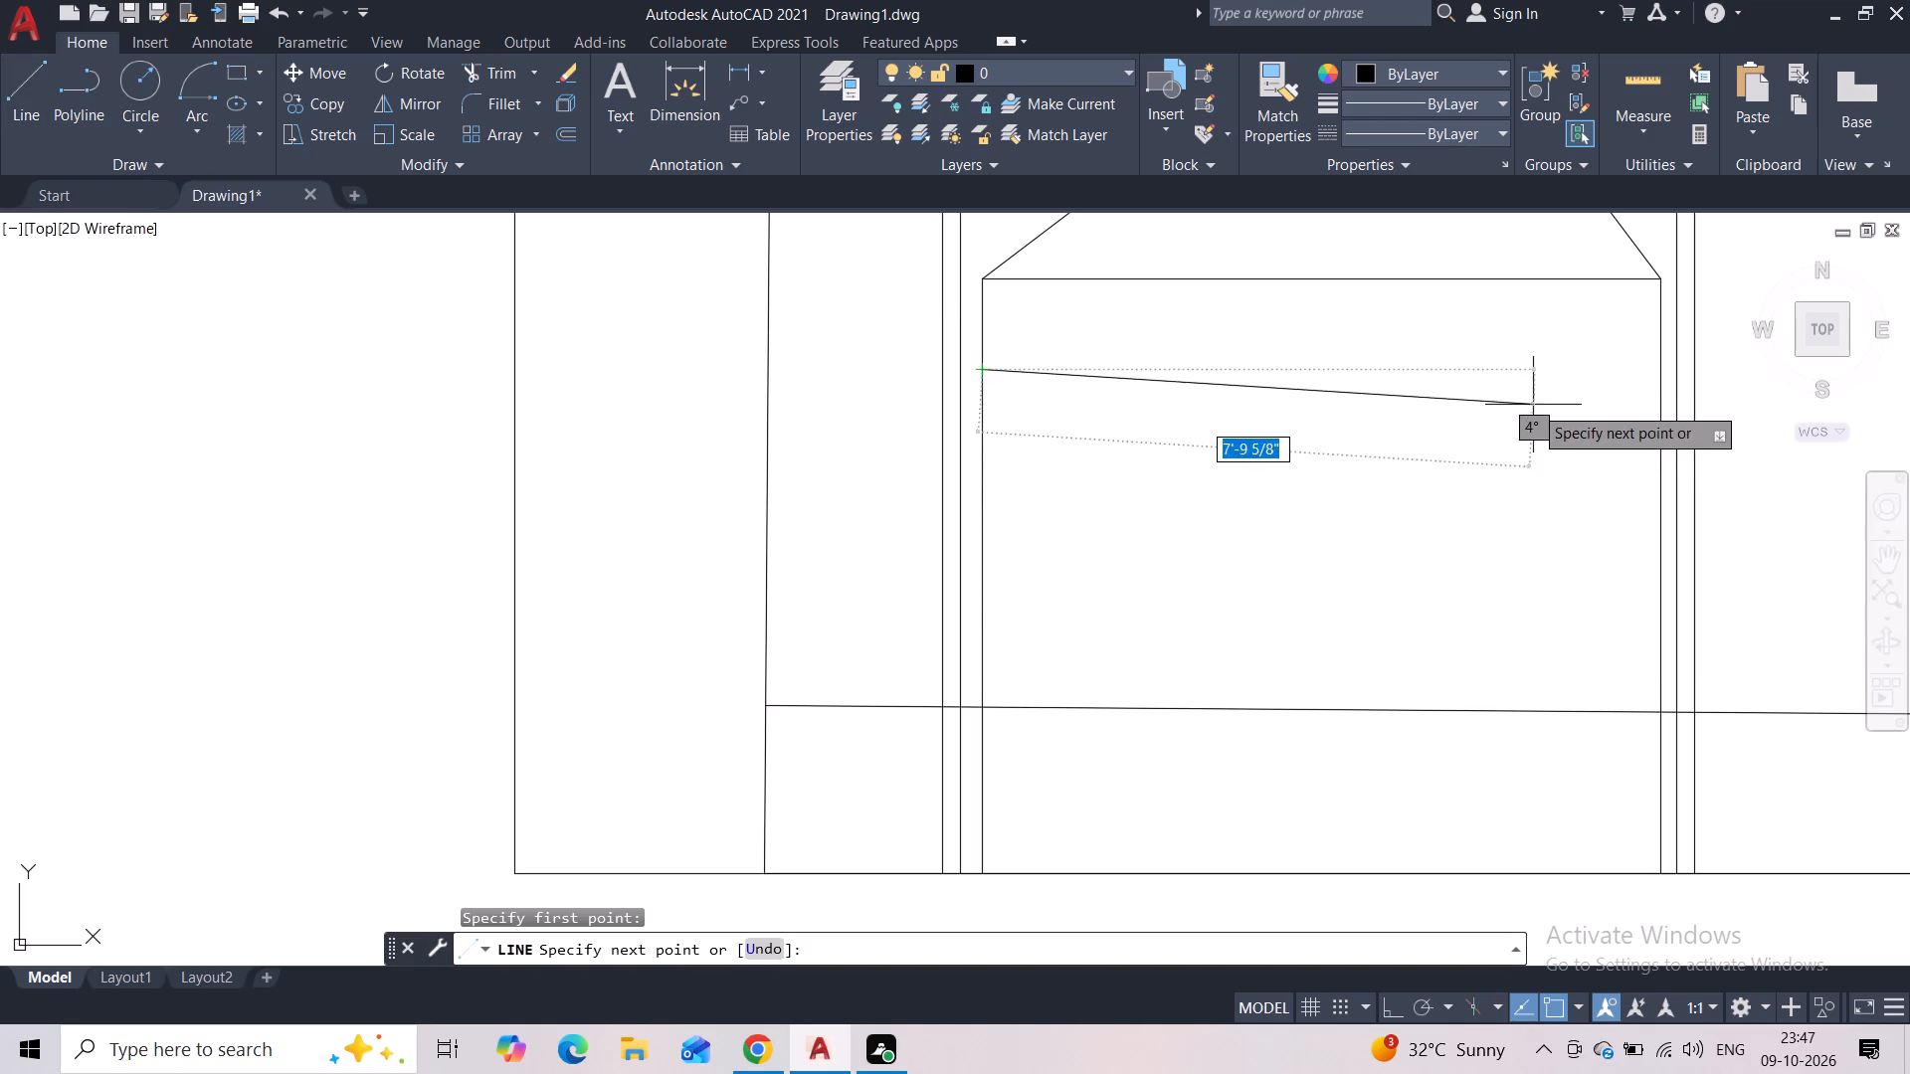
pyautogui.click(1655, 367)
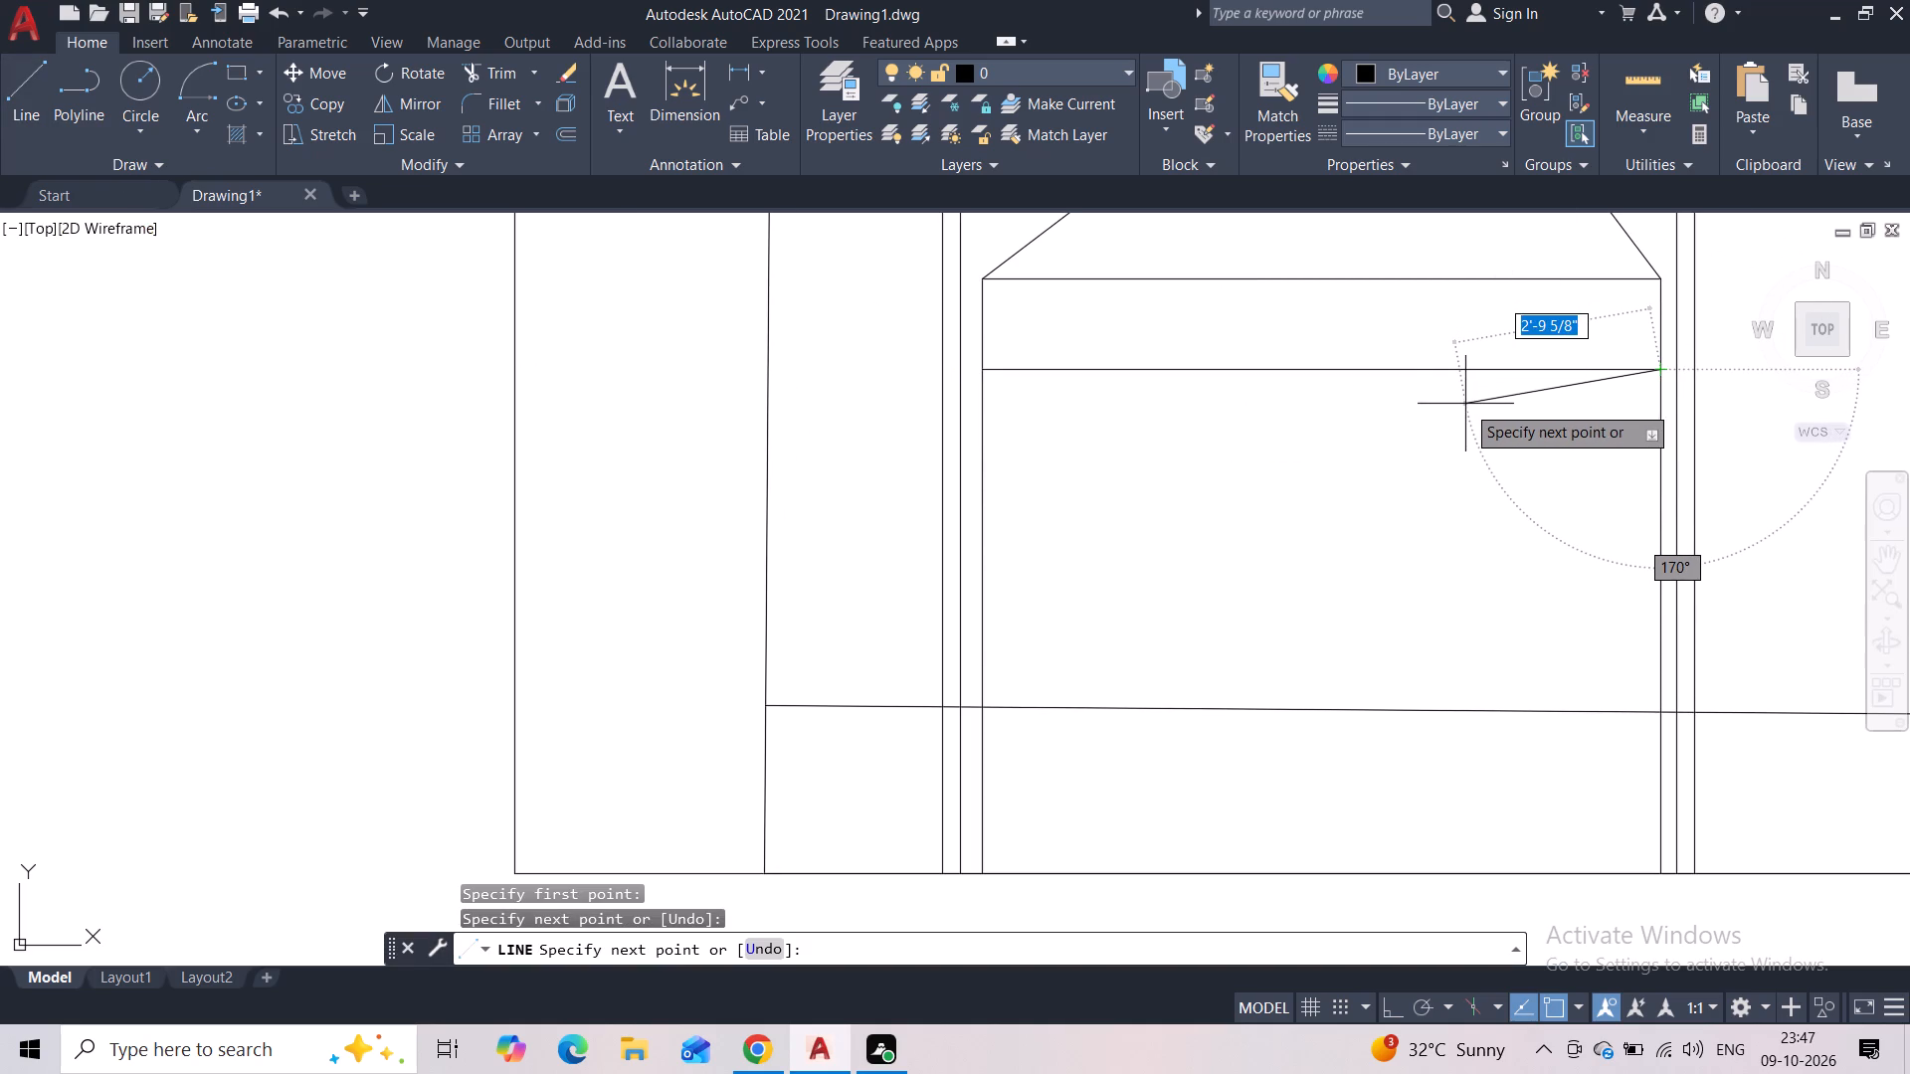
pyautogui.press('Escape')
# Move the new horizontal line slightly straight down within the left door opening.
pyautogui.click(1337, 347)
pyautogui.click(1266, 405)
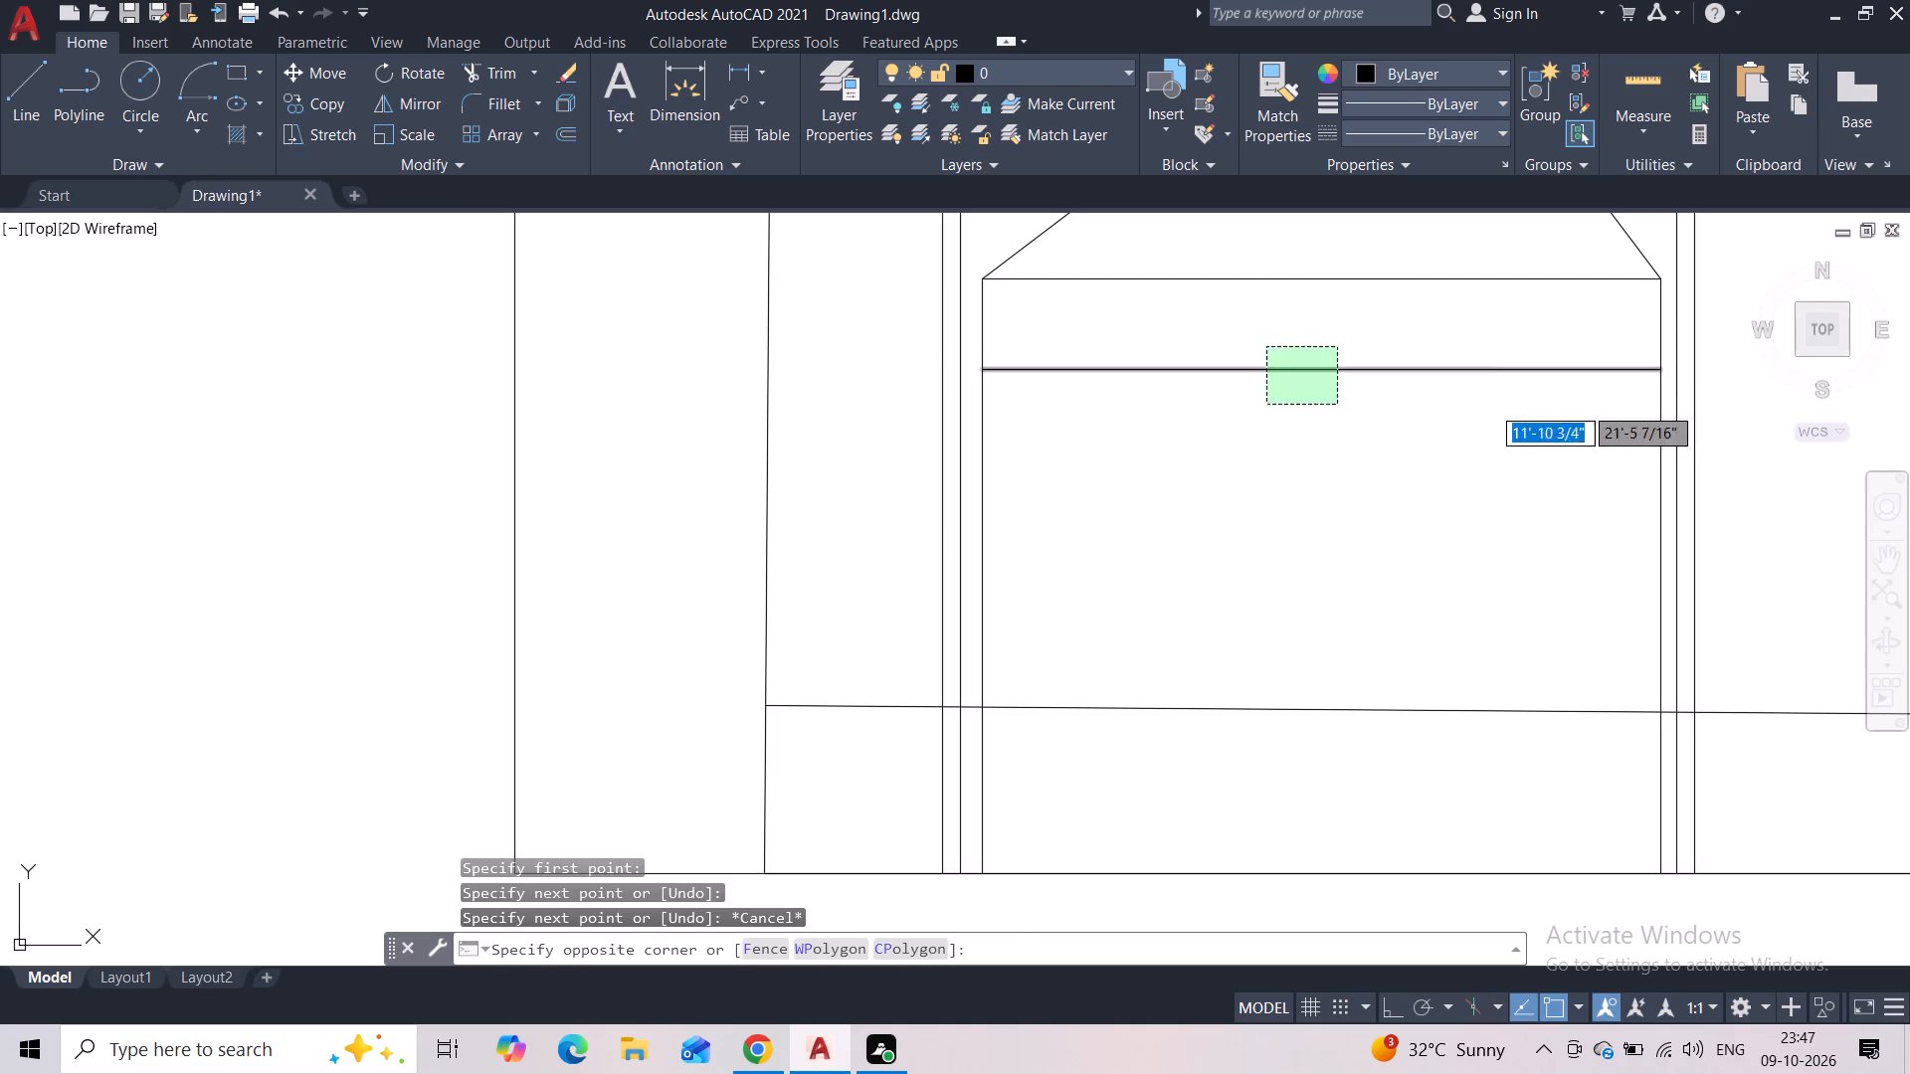
pyautogui.click(320, 74)
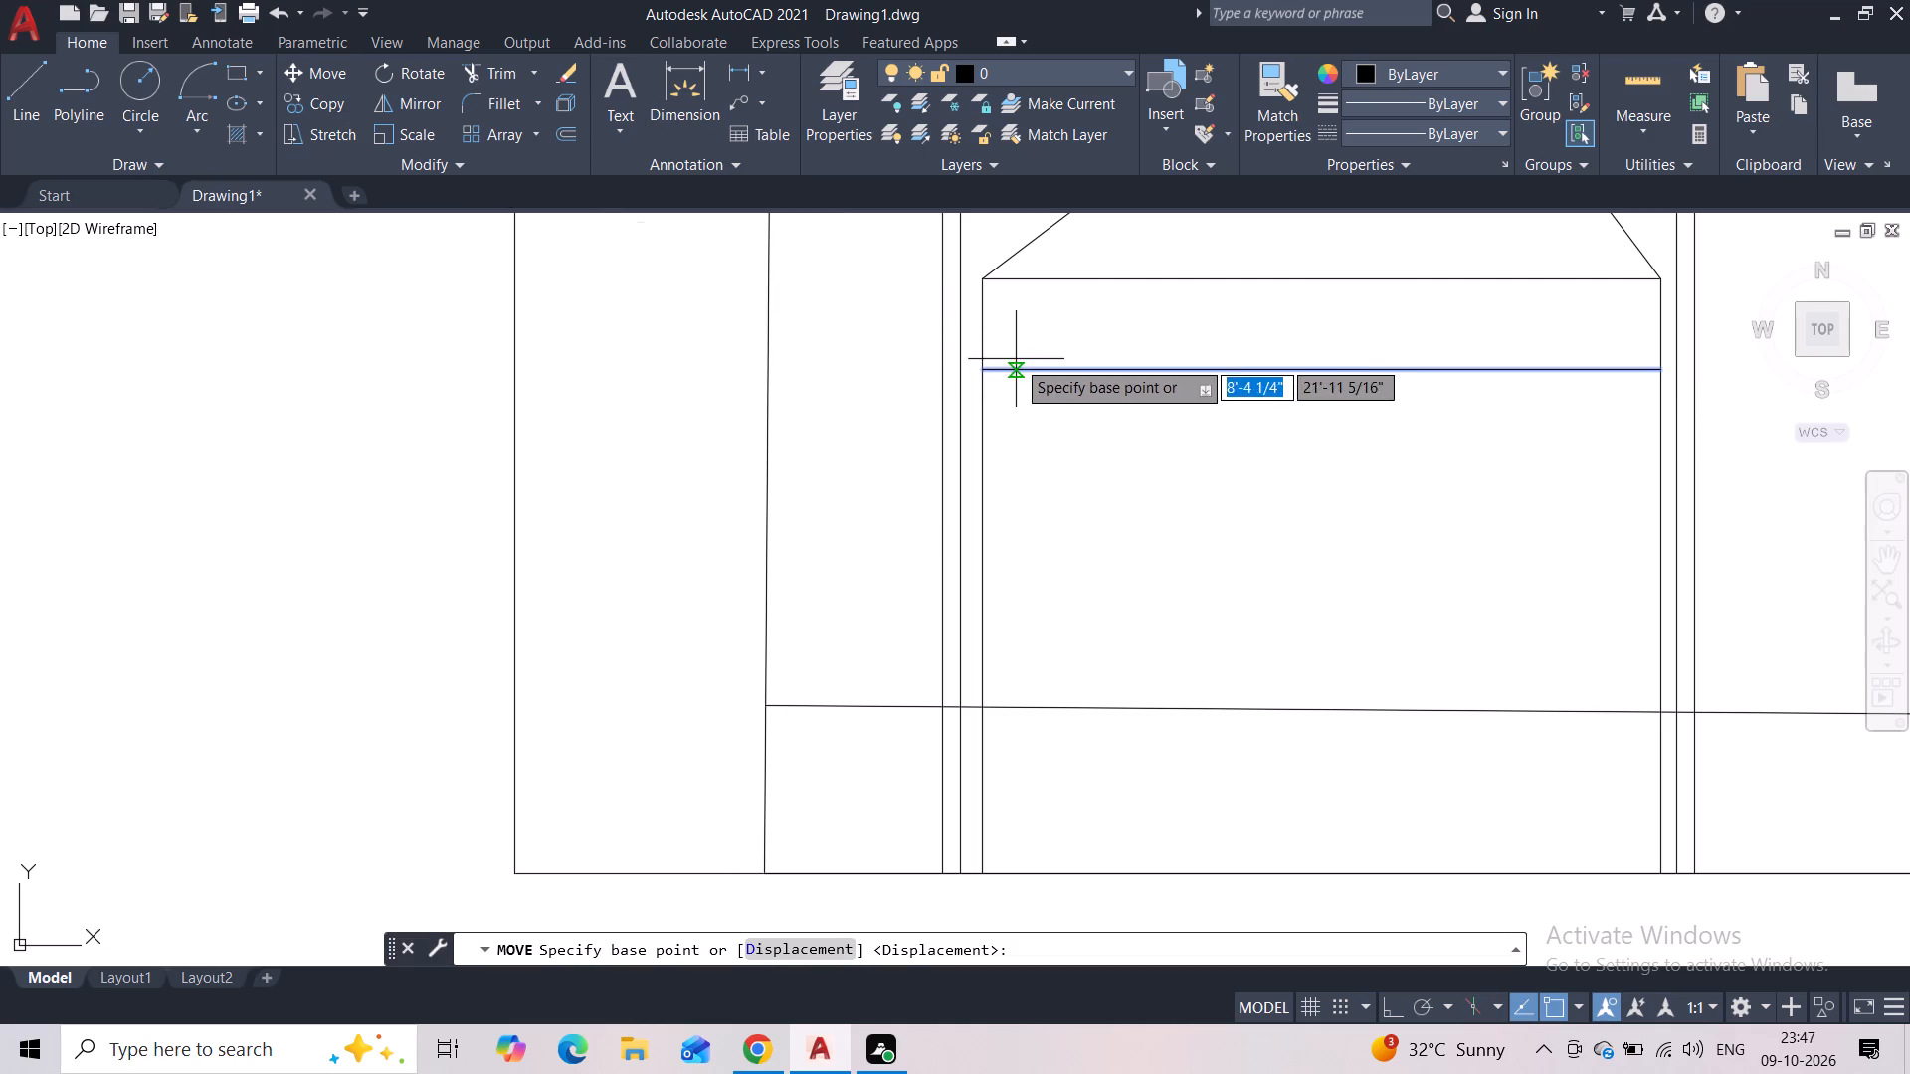
pyautogui.click(988, 372)
pyautogui.click(988, 393)
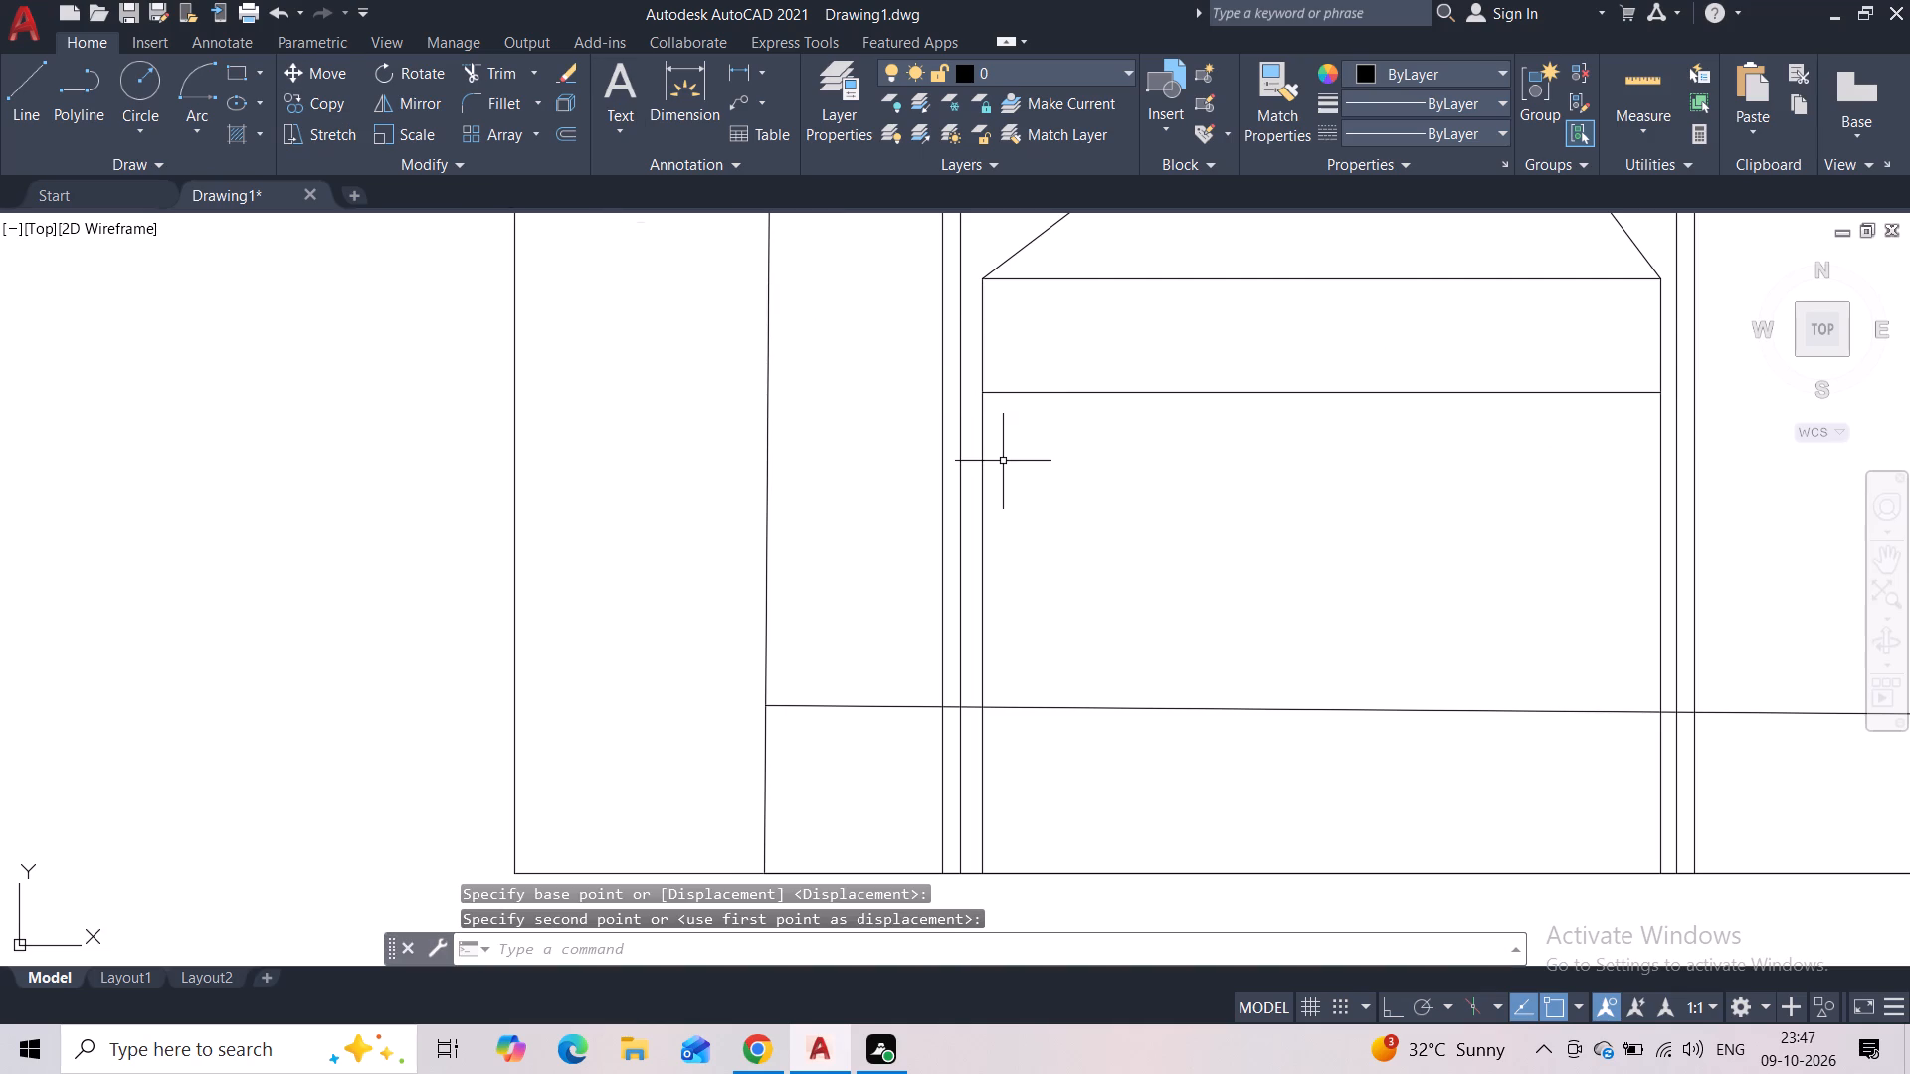
# Copy the horizontal door line twice straight down within the left opening, the lower copy about 3'-1" below the original.
pyautogui.click(1077, 352)
pyautogui.click(1055, 444)
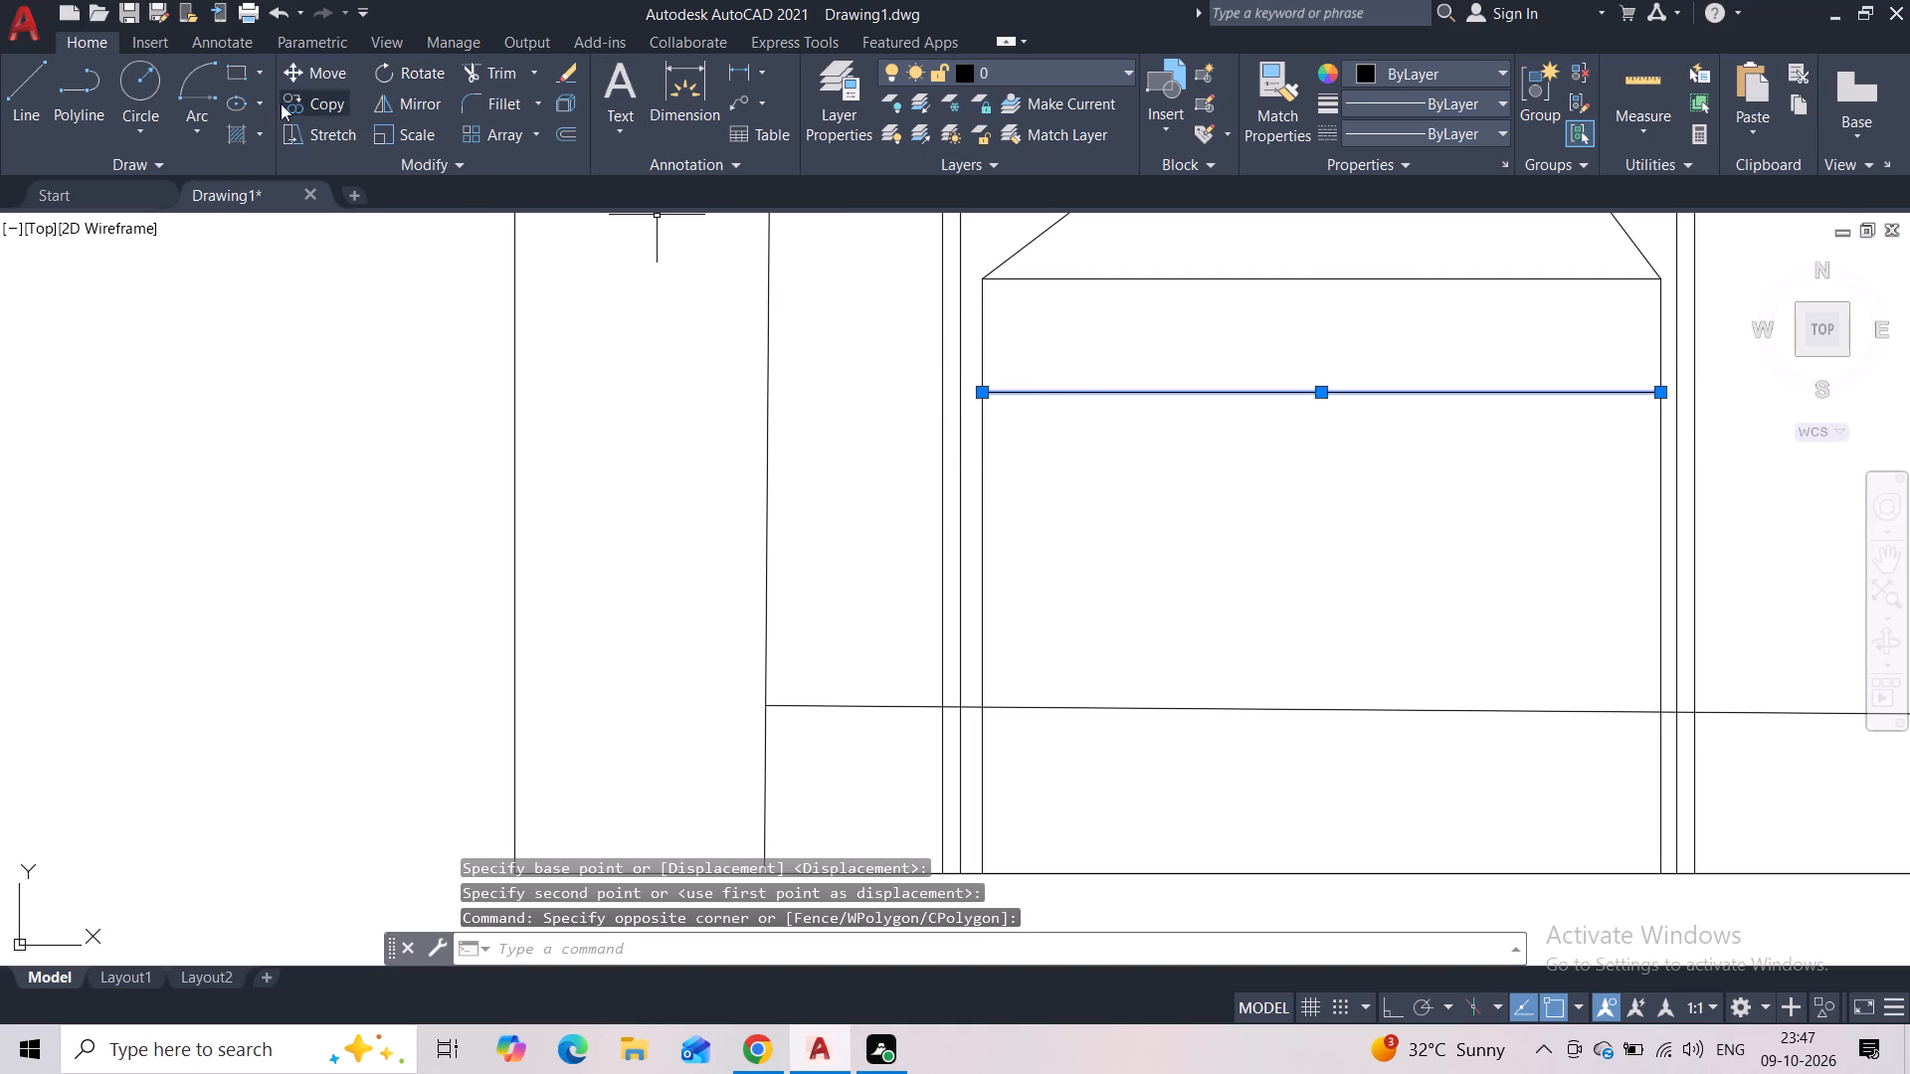
pyautogui.click(317, 106)
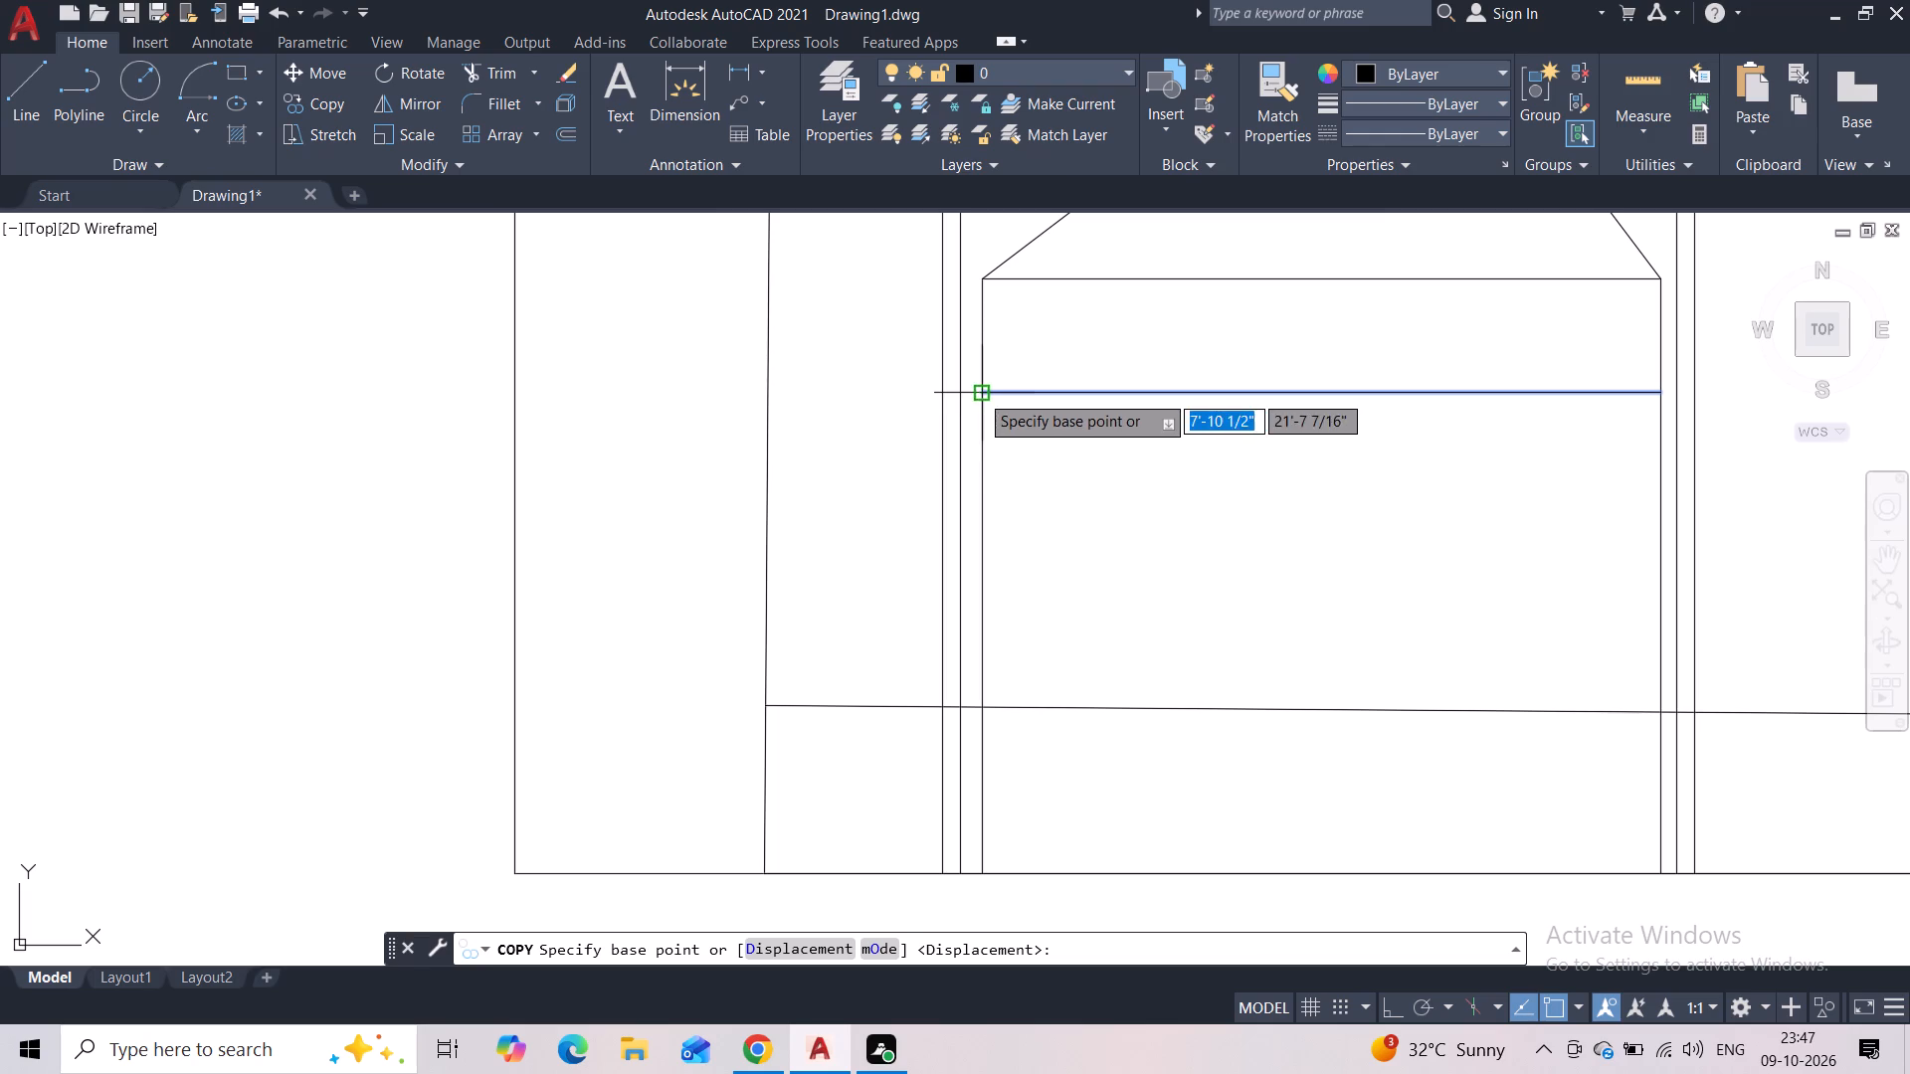
pyautogui.click(979, 393)
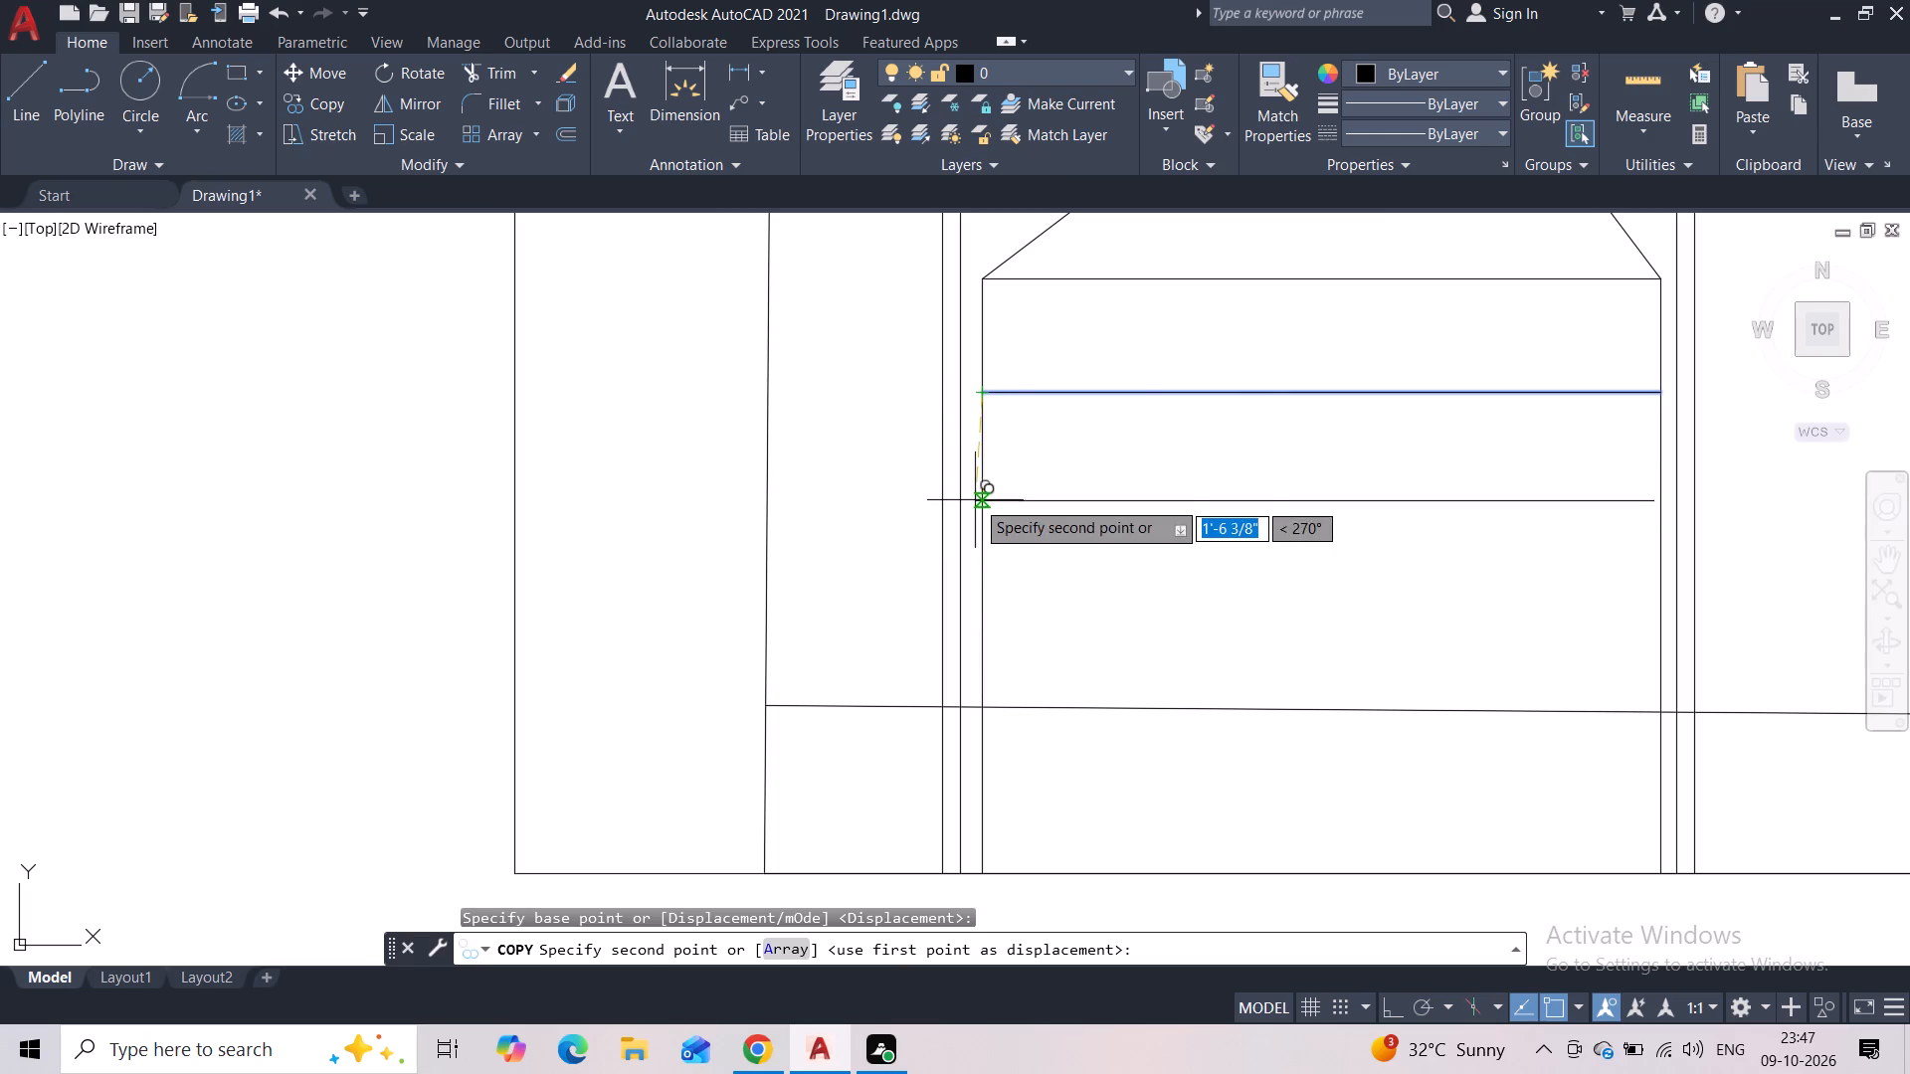
pyautogui.click(976, 491)
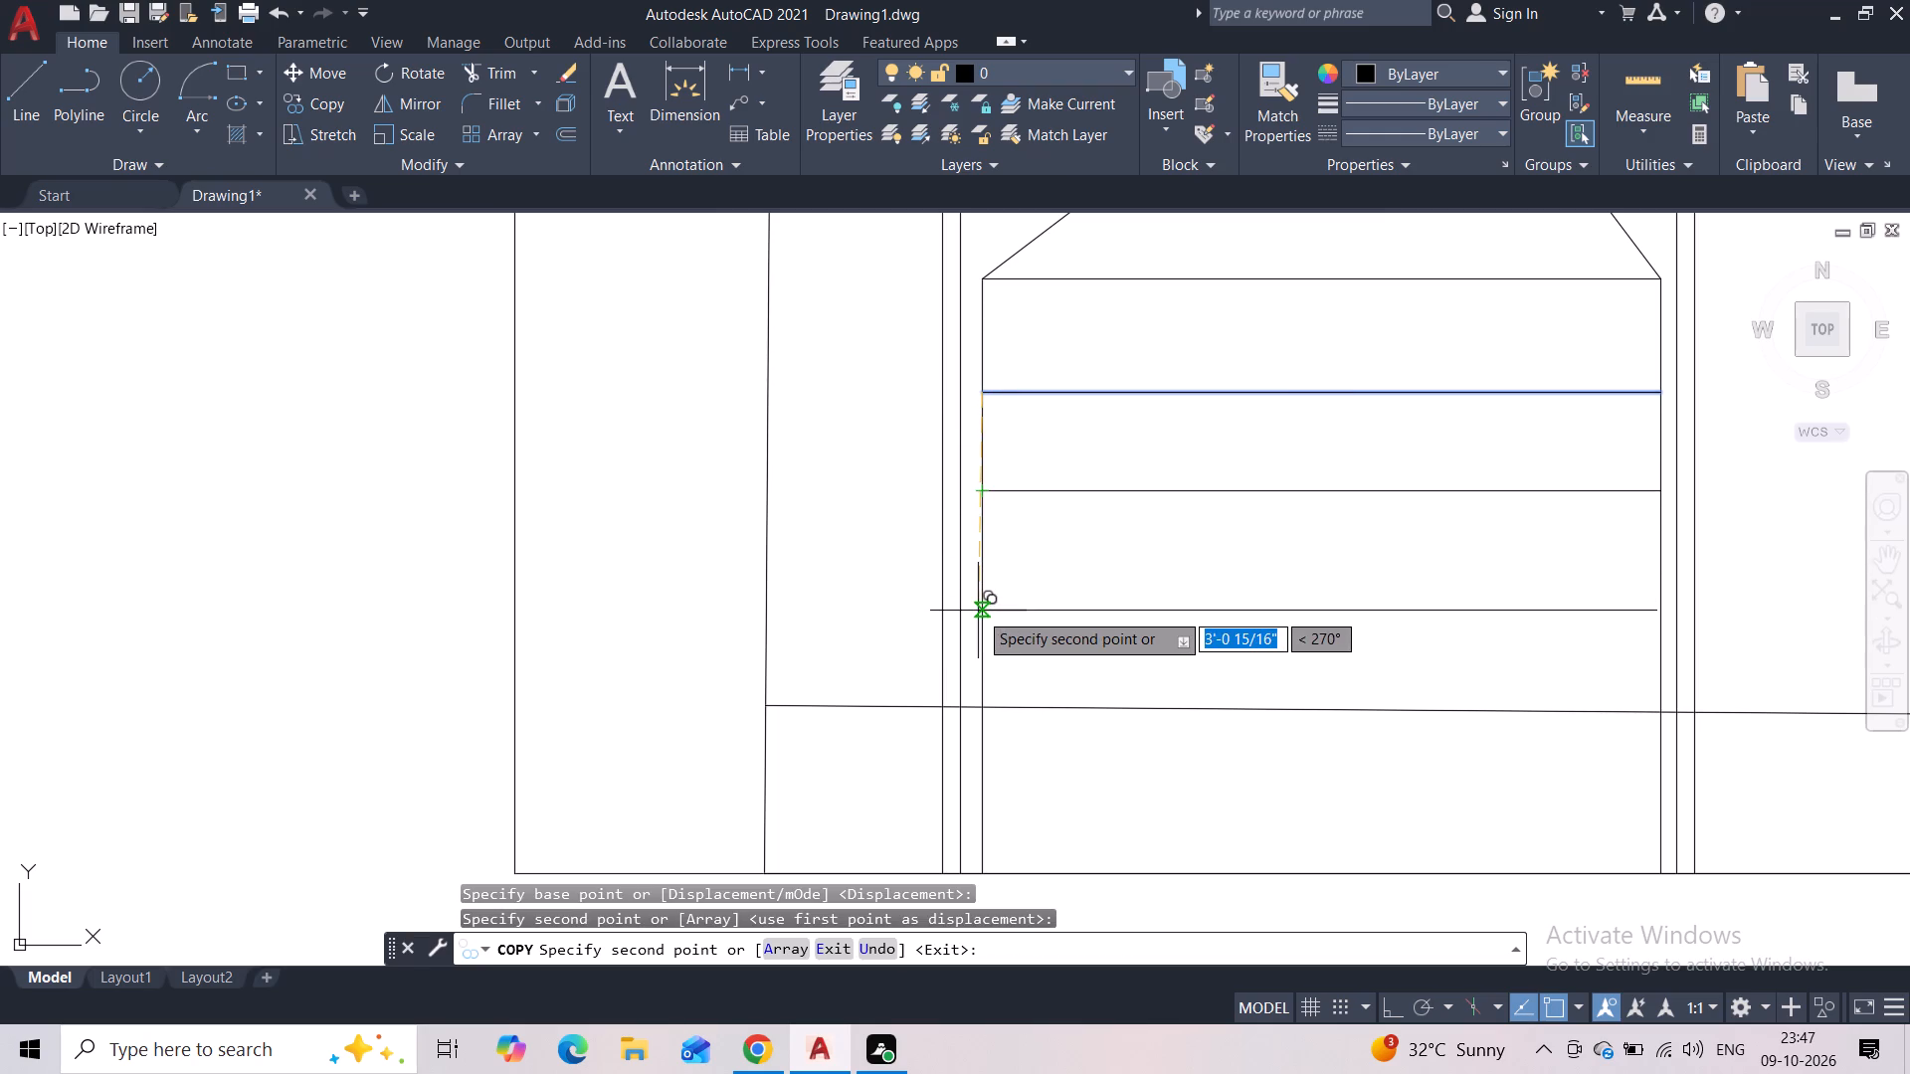
pyautogui.click(978, 611)
pyautogui.press('Escape')
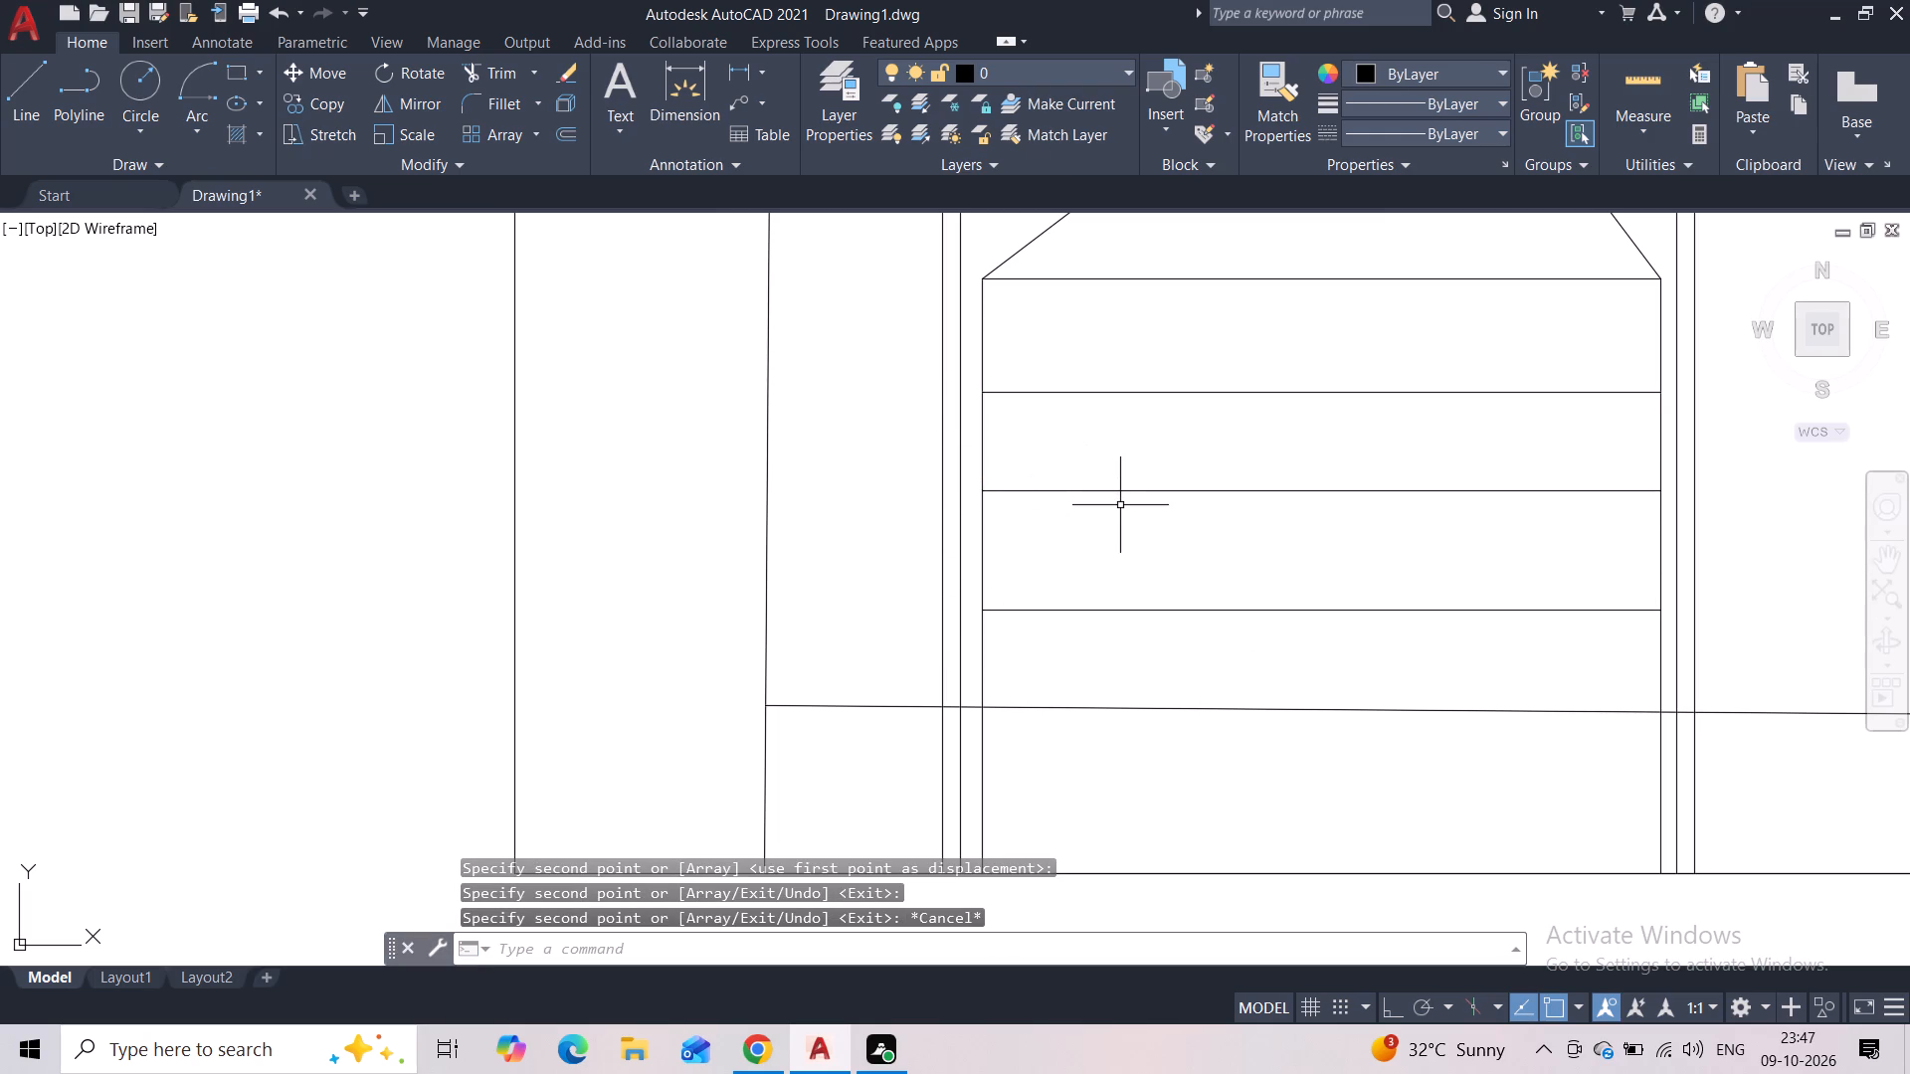
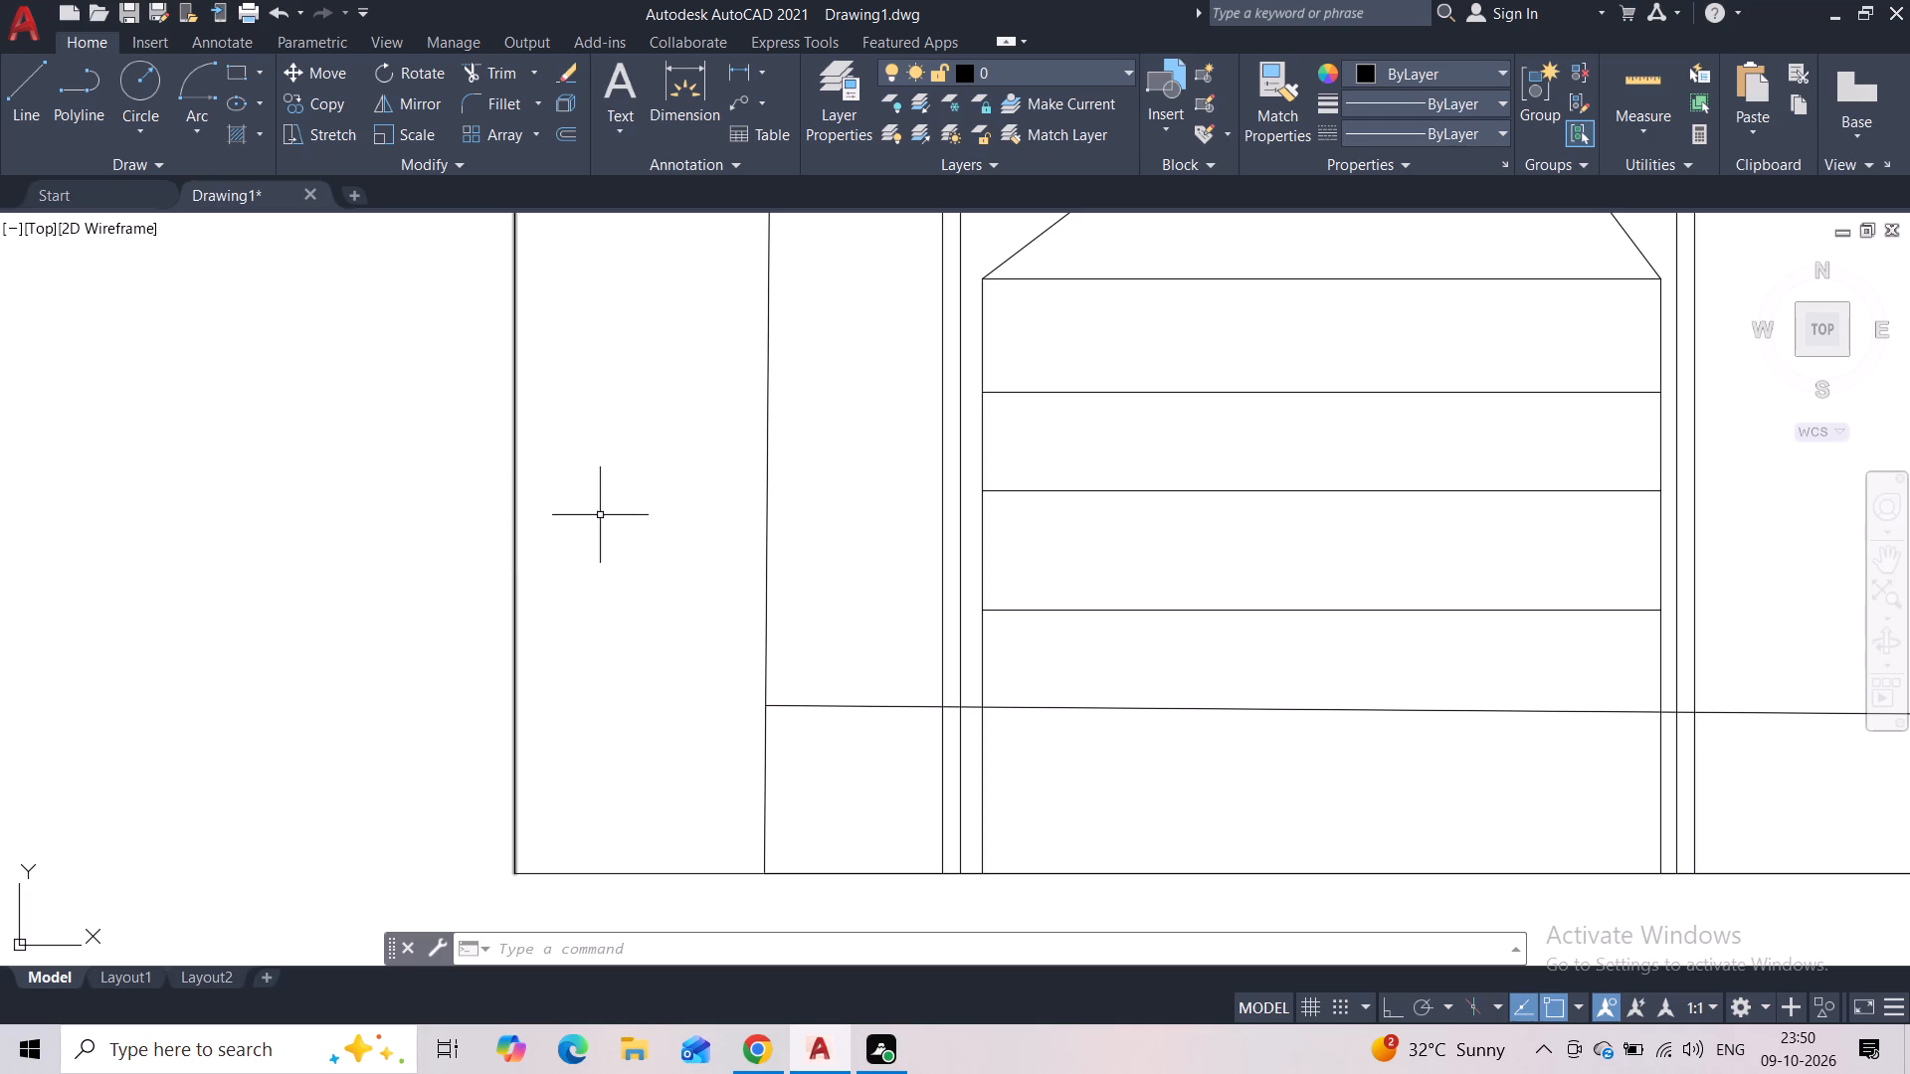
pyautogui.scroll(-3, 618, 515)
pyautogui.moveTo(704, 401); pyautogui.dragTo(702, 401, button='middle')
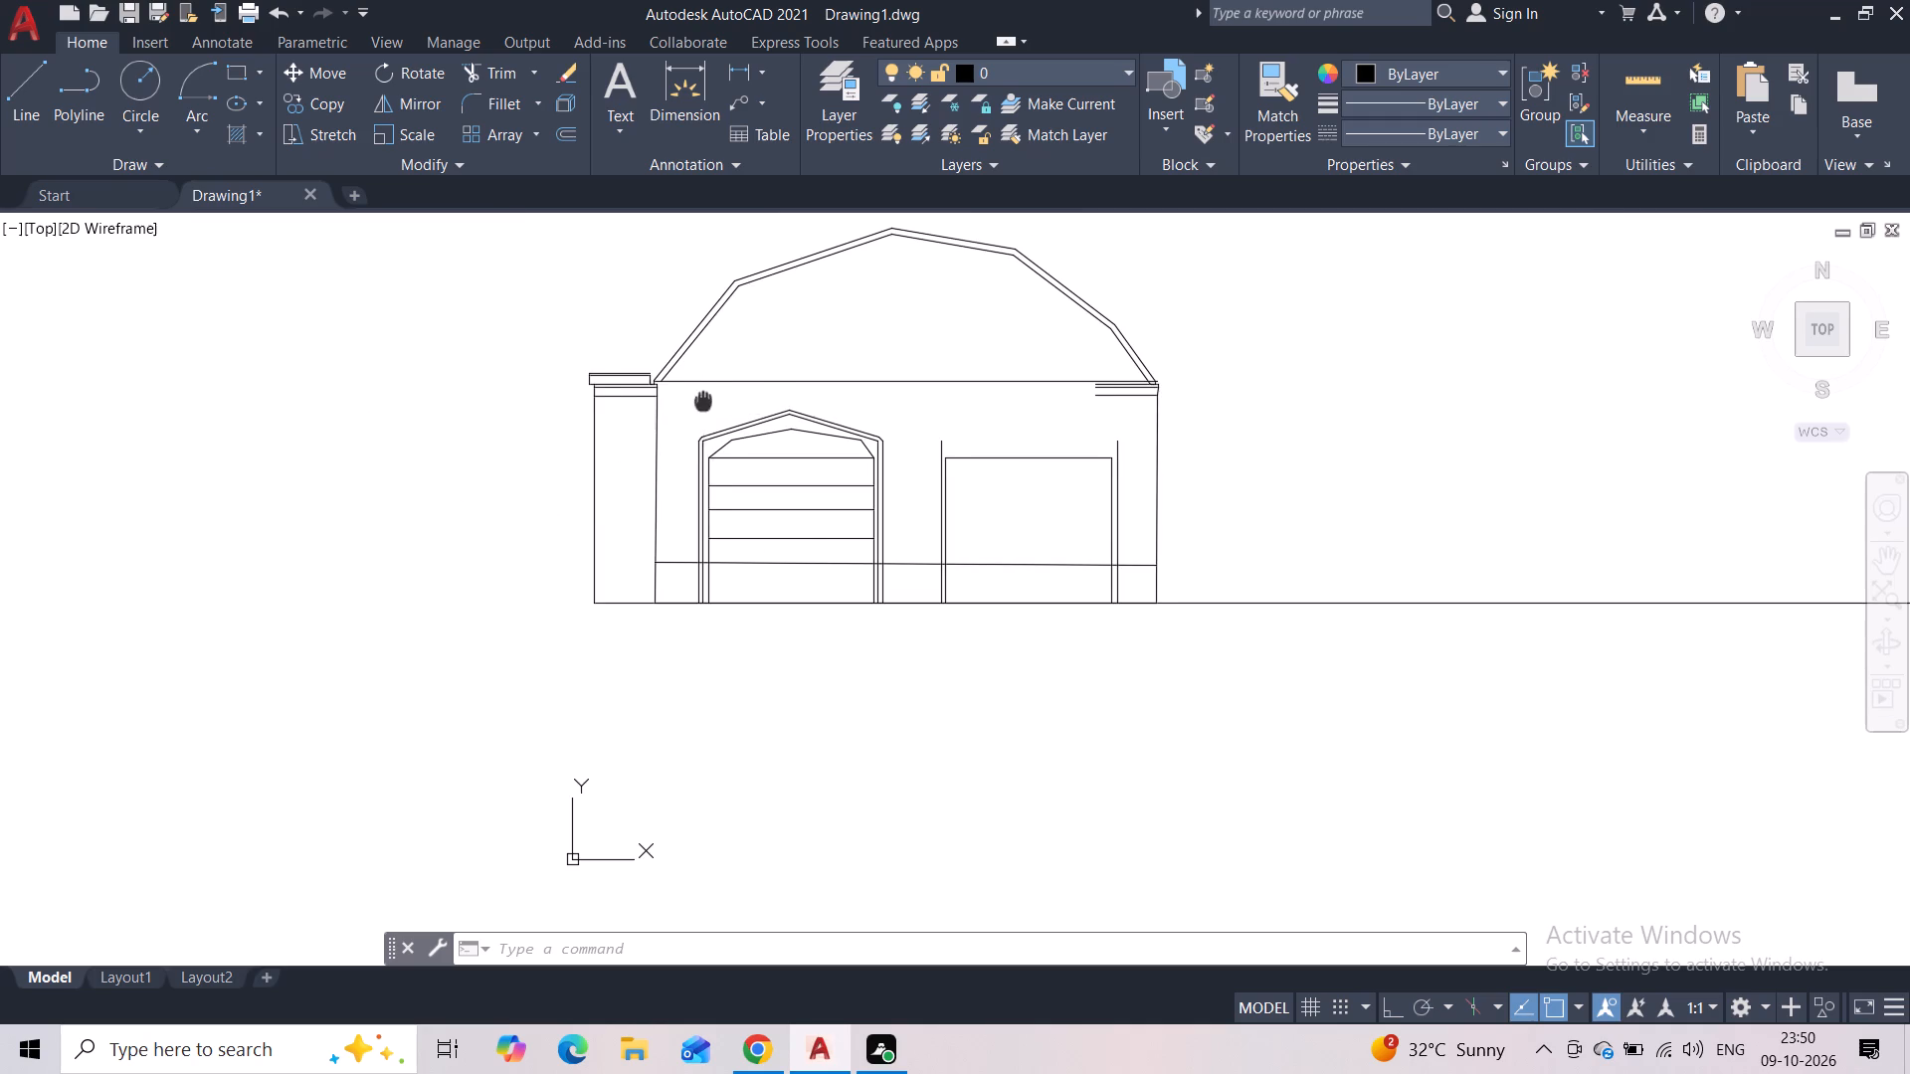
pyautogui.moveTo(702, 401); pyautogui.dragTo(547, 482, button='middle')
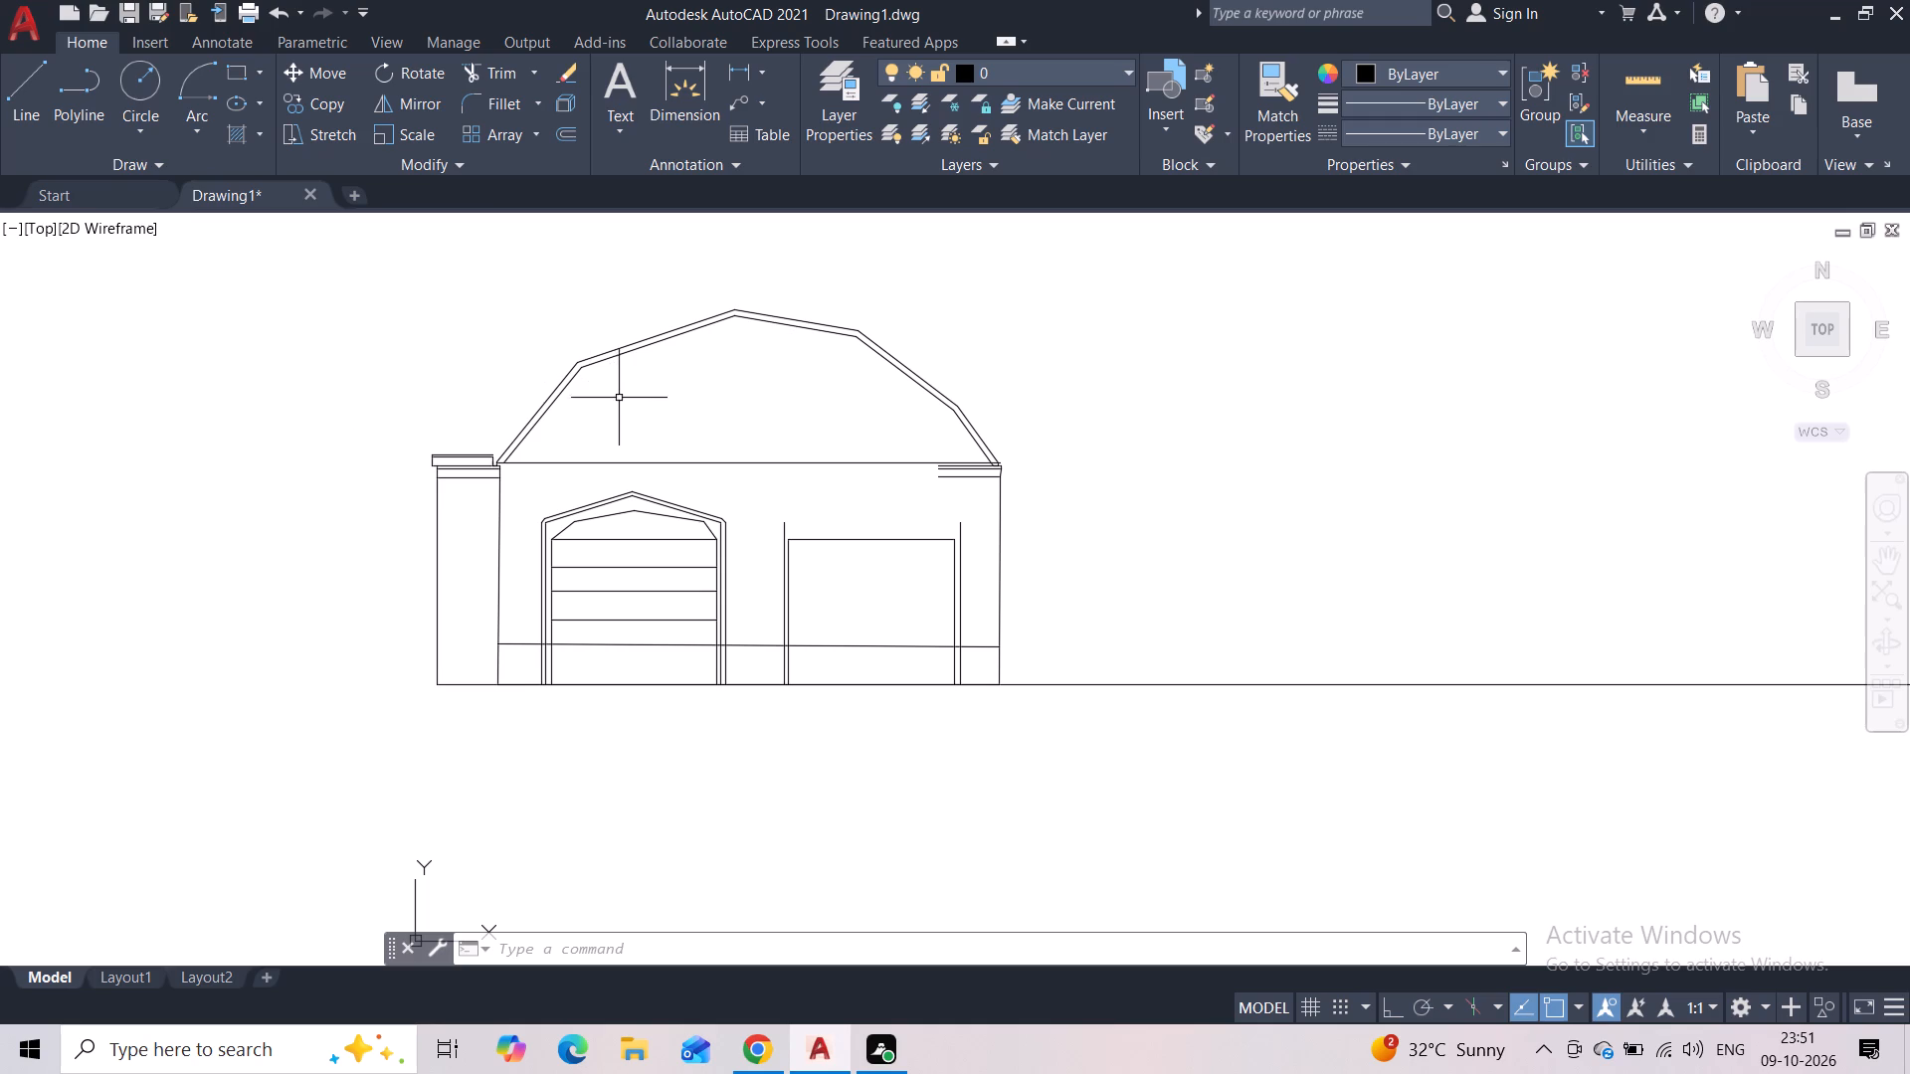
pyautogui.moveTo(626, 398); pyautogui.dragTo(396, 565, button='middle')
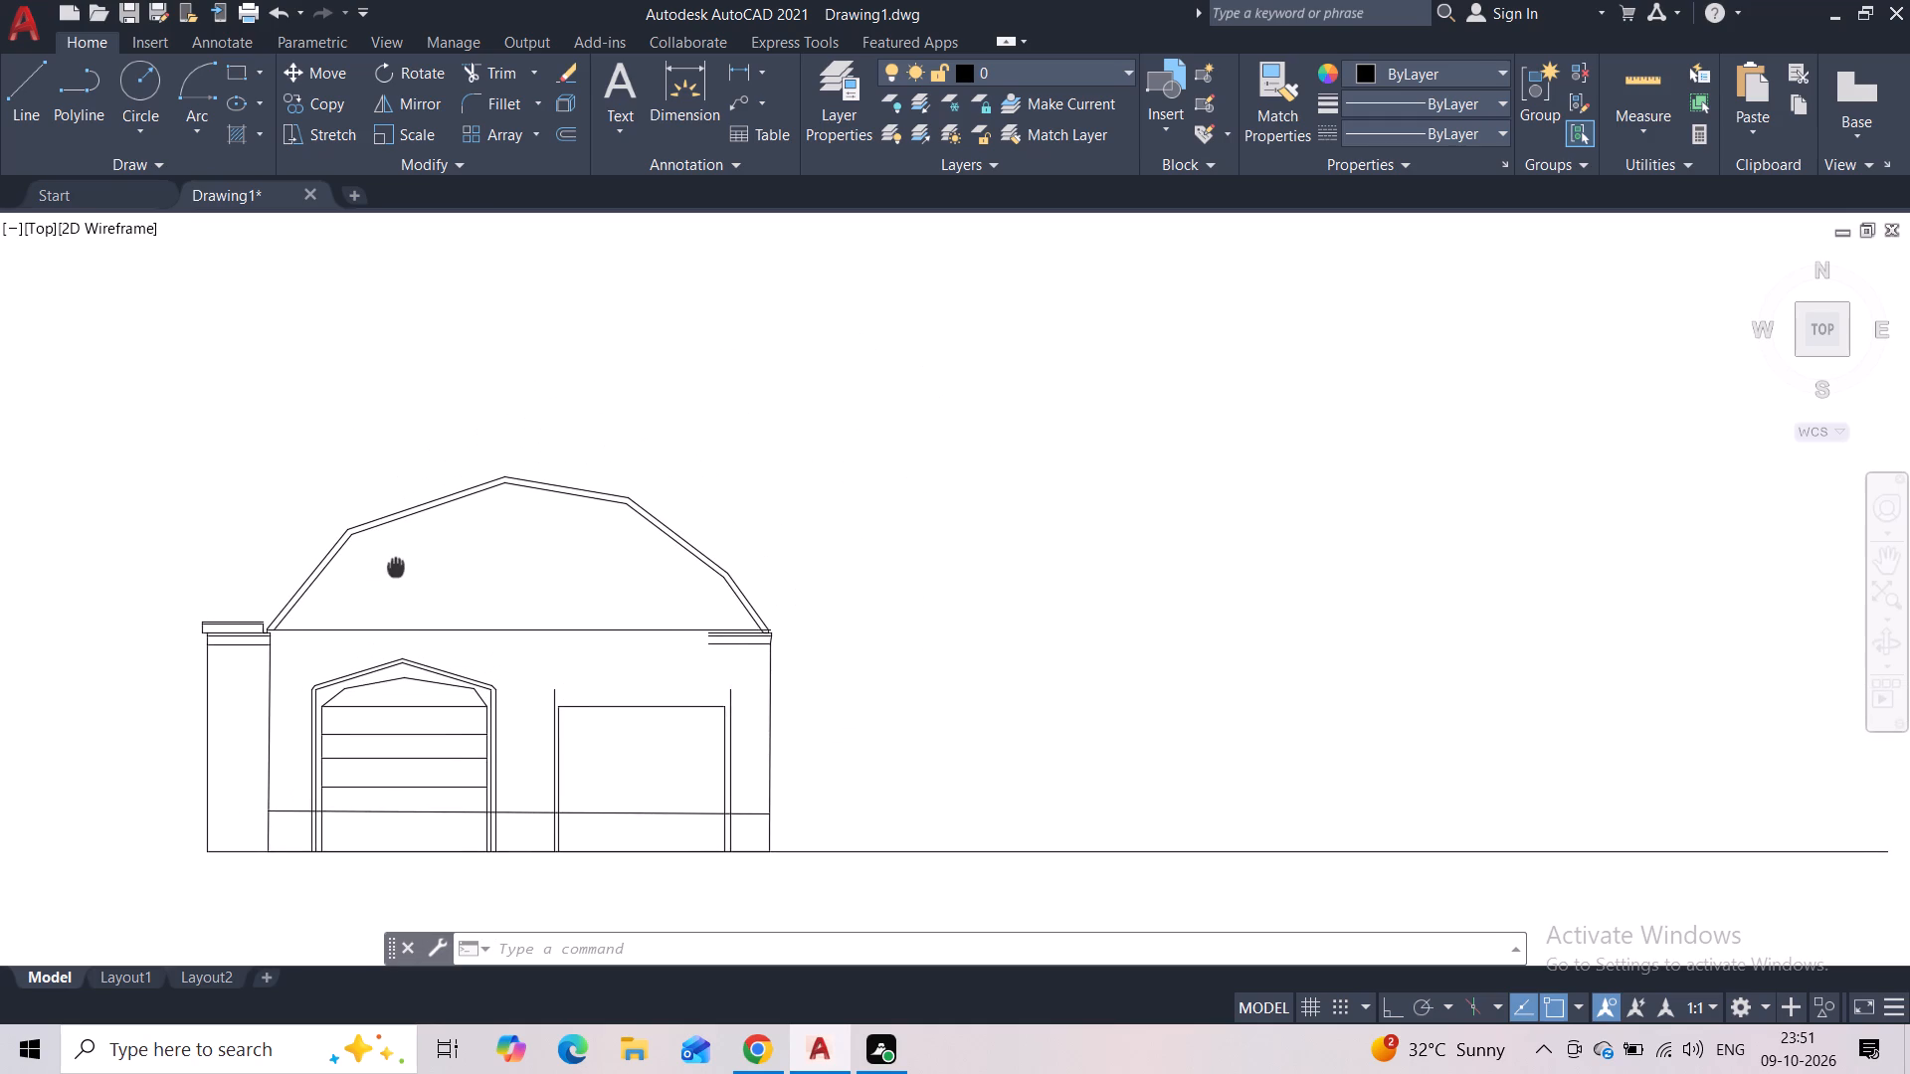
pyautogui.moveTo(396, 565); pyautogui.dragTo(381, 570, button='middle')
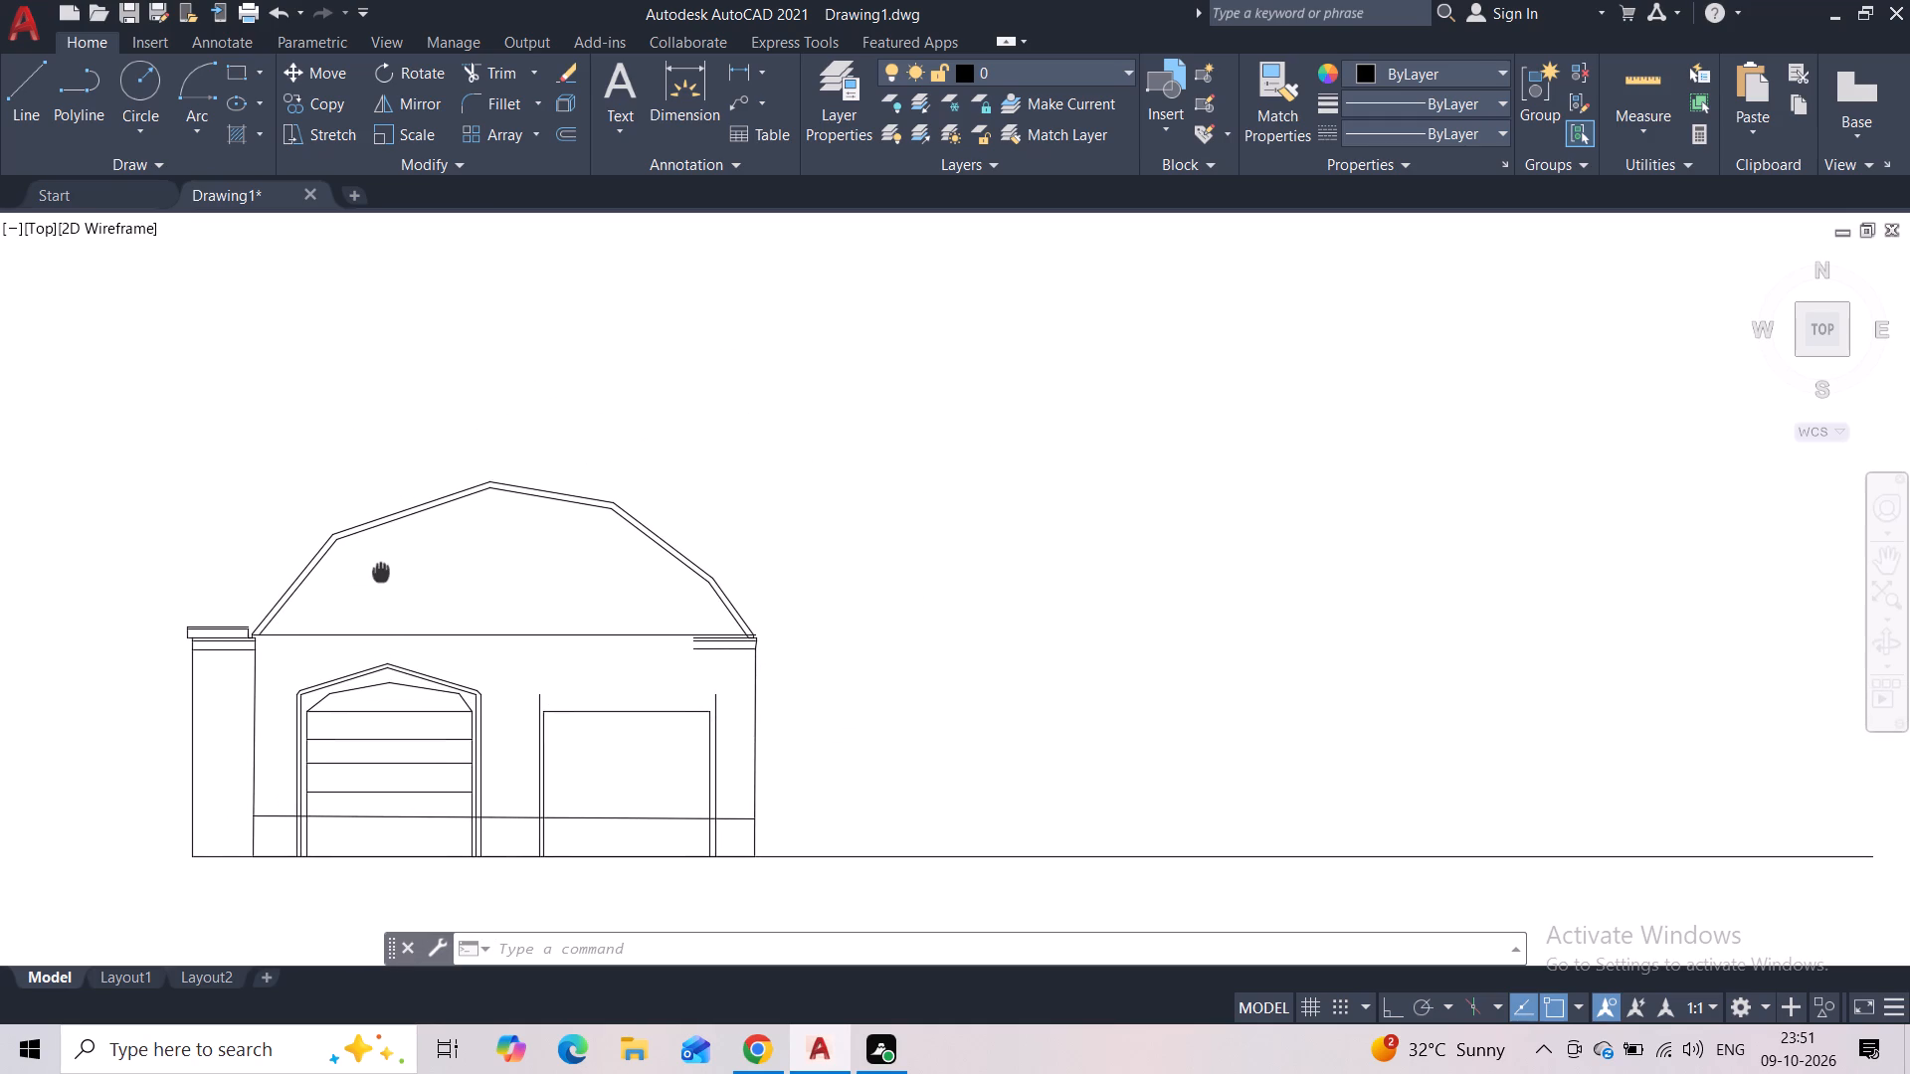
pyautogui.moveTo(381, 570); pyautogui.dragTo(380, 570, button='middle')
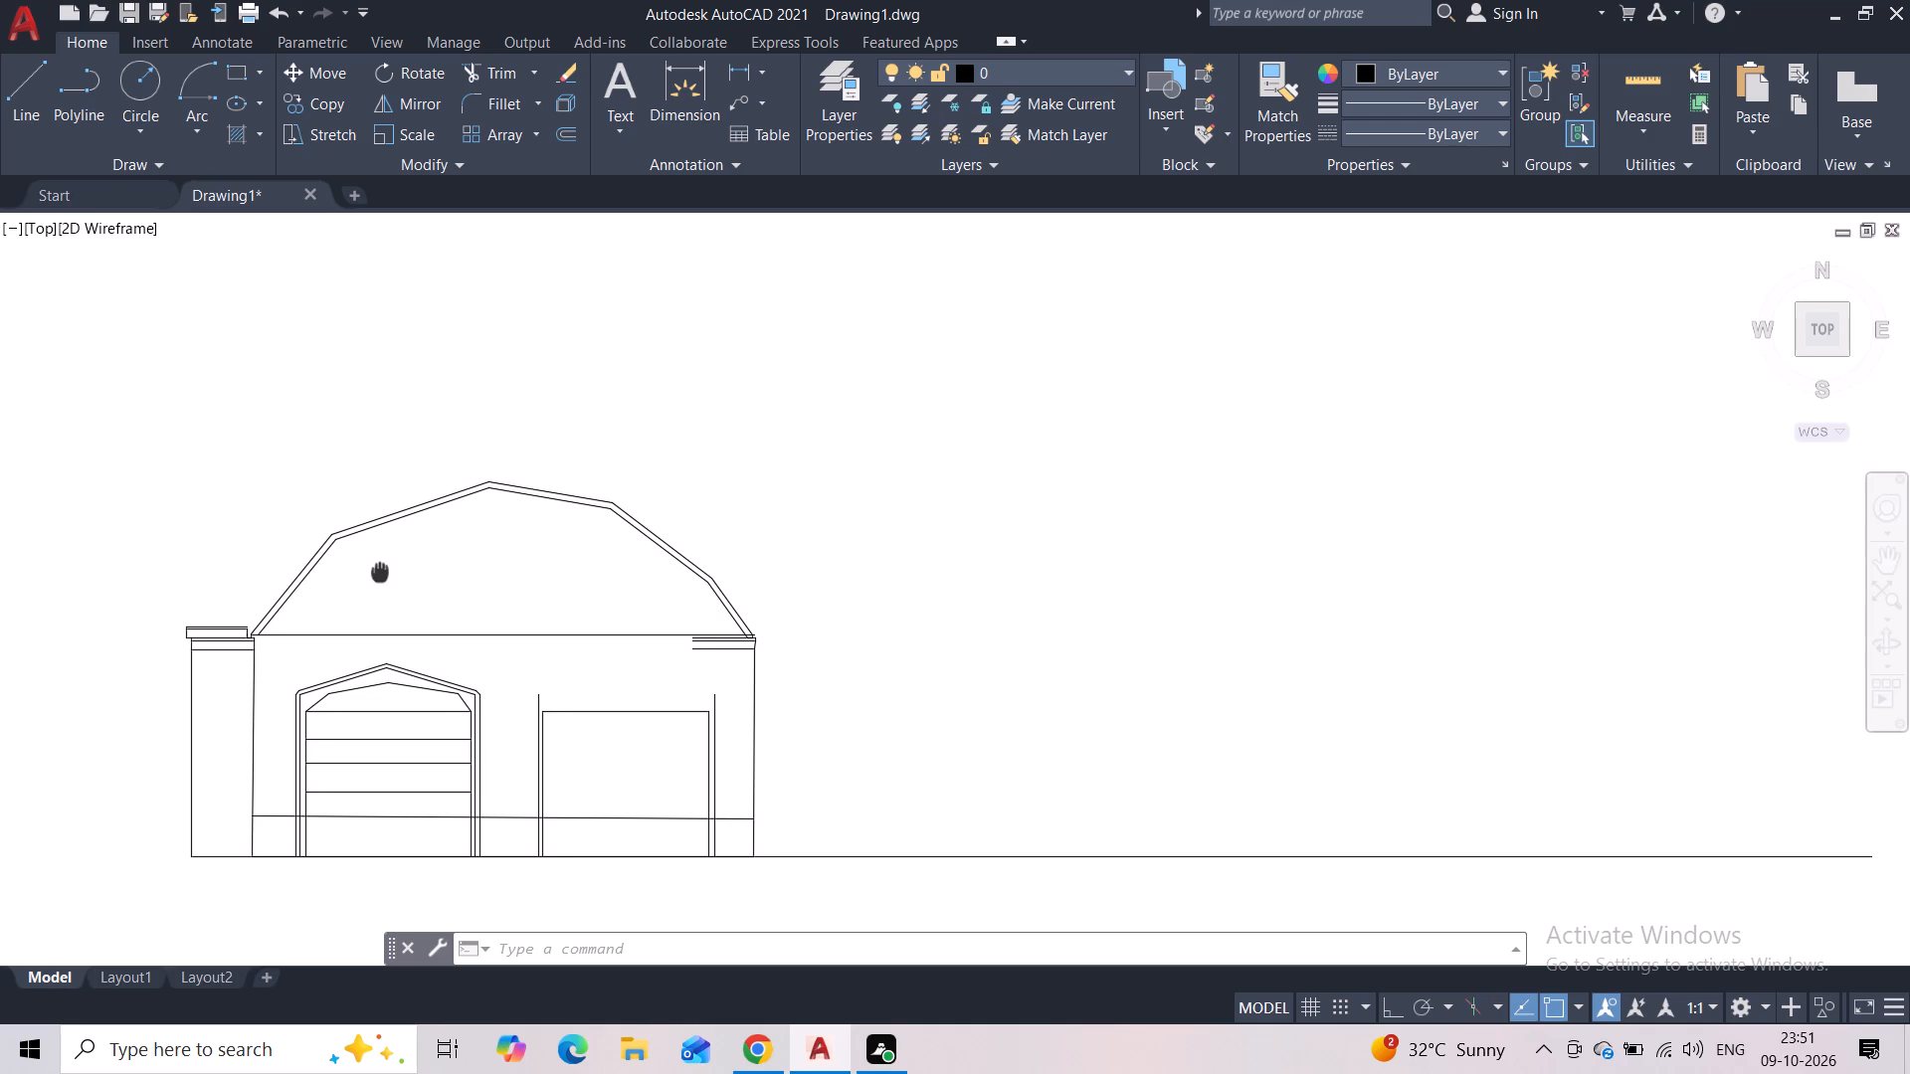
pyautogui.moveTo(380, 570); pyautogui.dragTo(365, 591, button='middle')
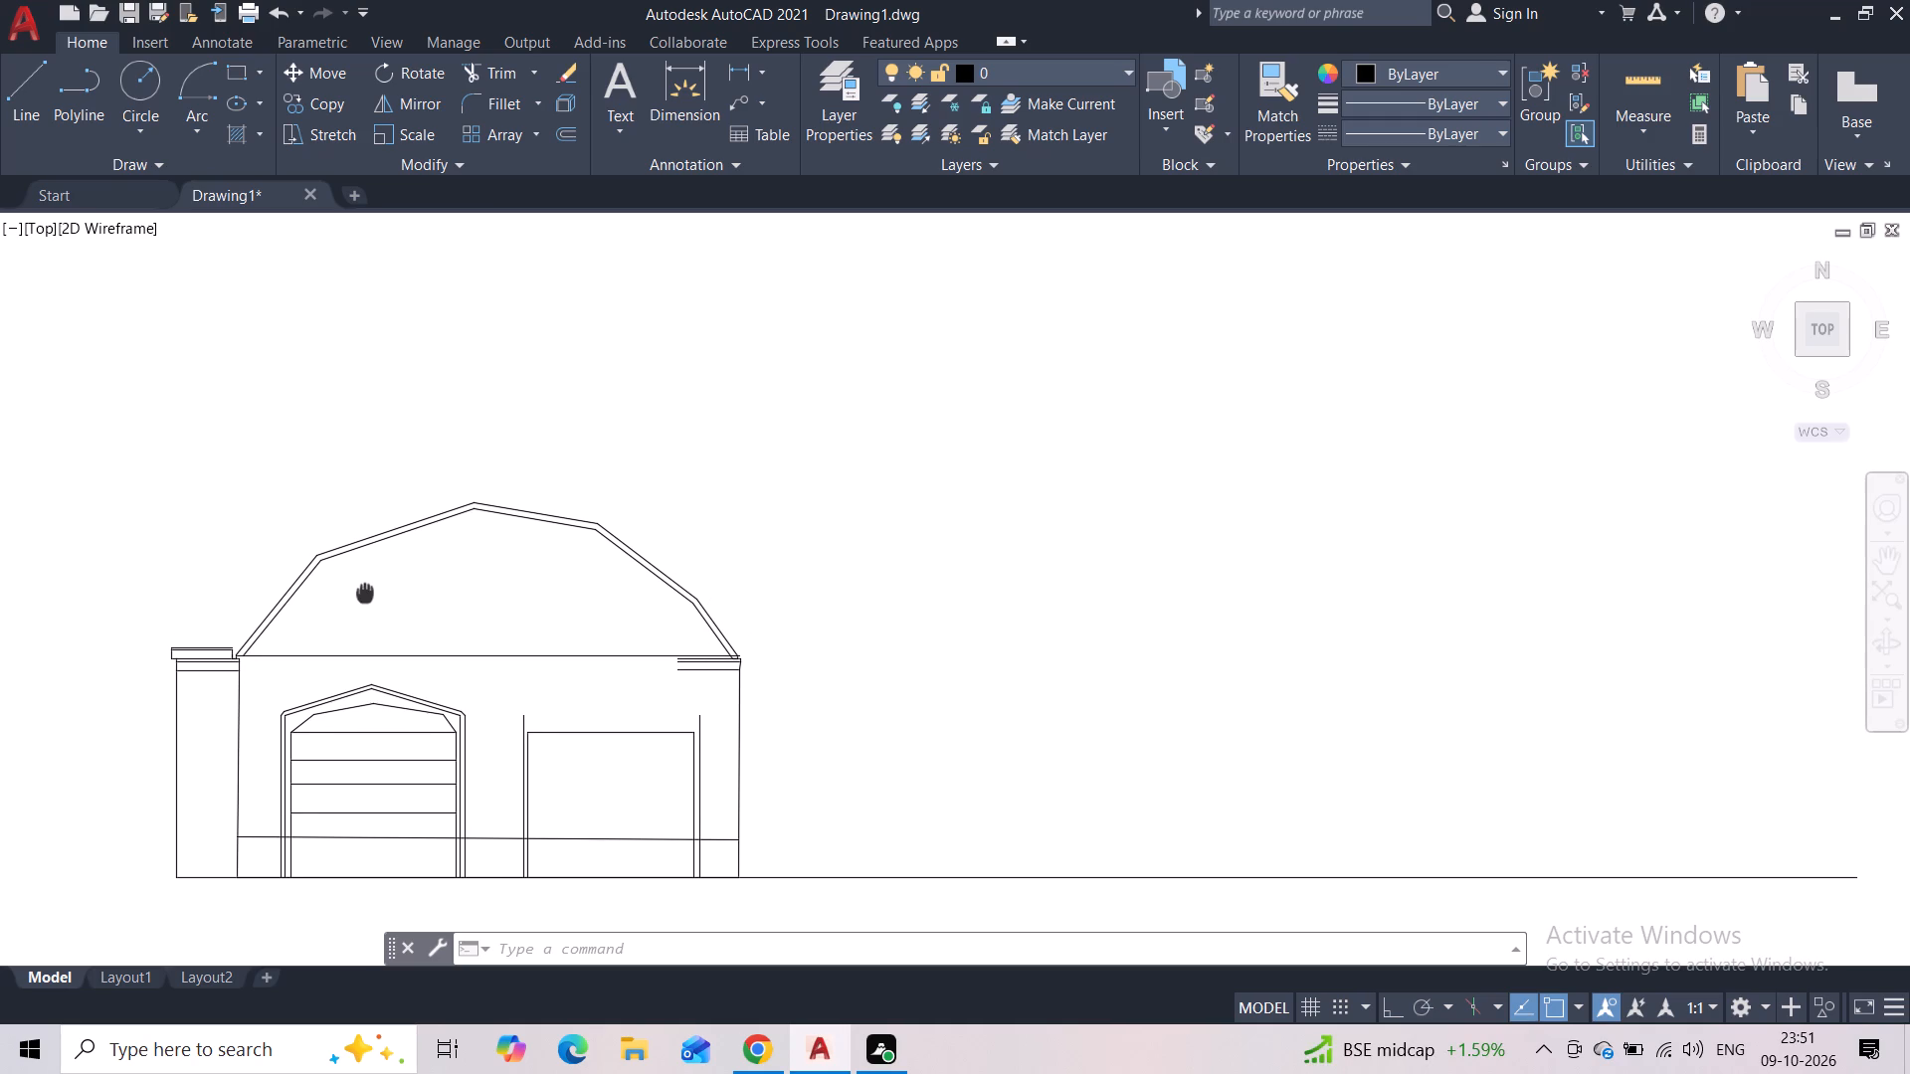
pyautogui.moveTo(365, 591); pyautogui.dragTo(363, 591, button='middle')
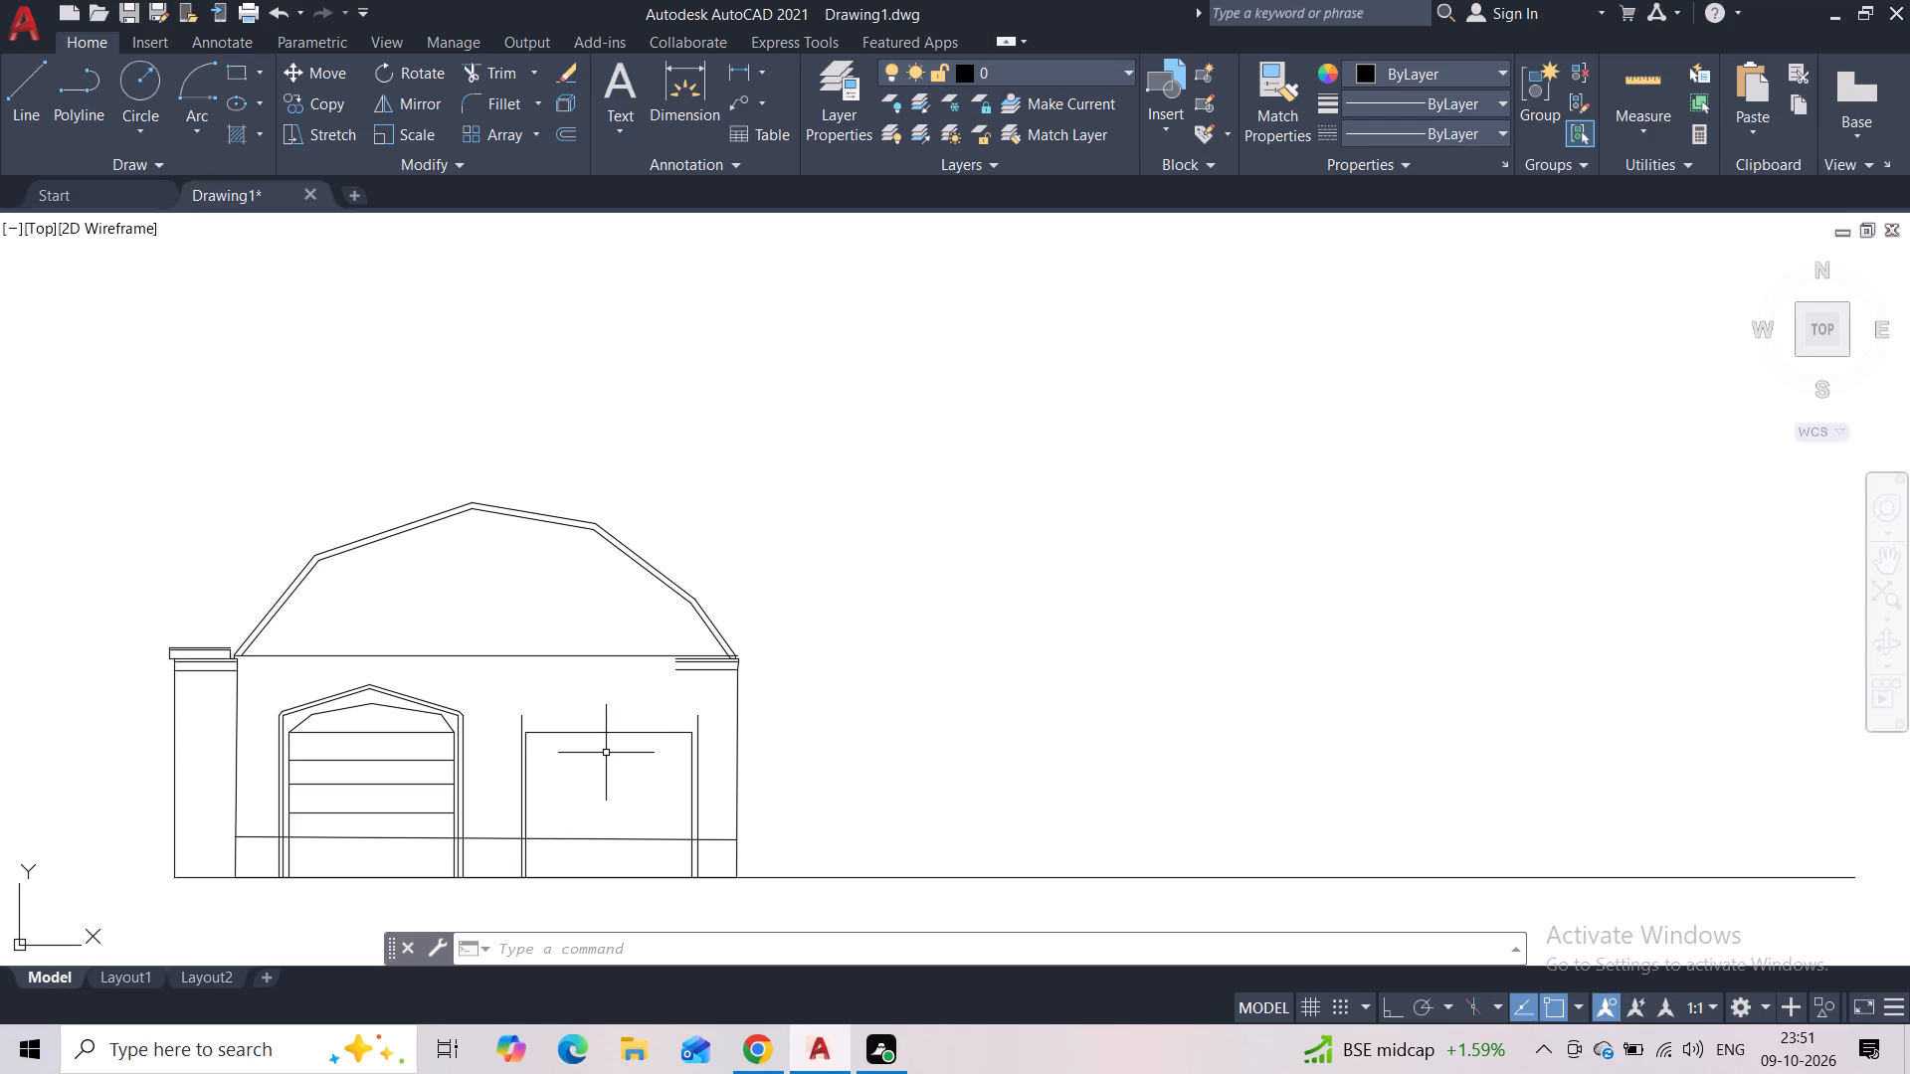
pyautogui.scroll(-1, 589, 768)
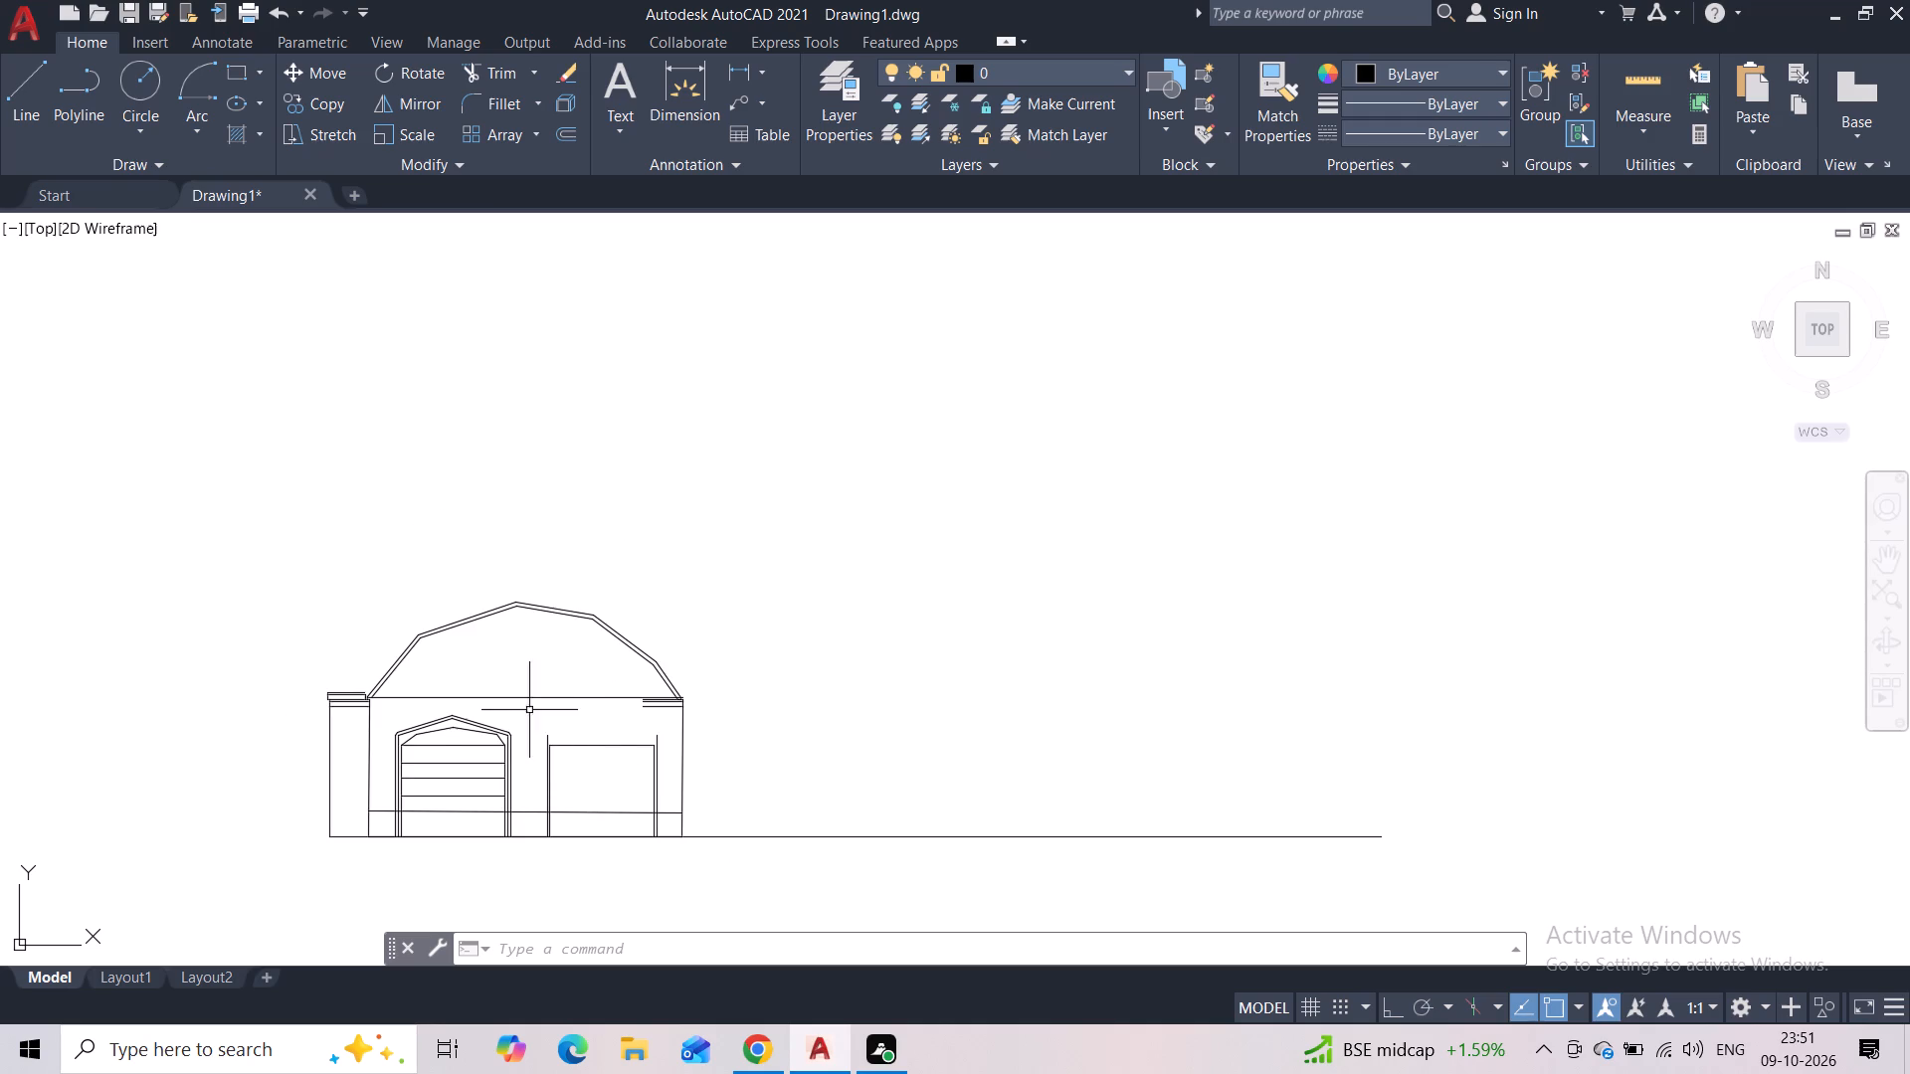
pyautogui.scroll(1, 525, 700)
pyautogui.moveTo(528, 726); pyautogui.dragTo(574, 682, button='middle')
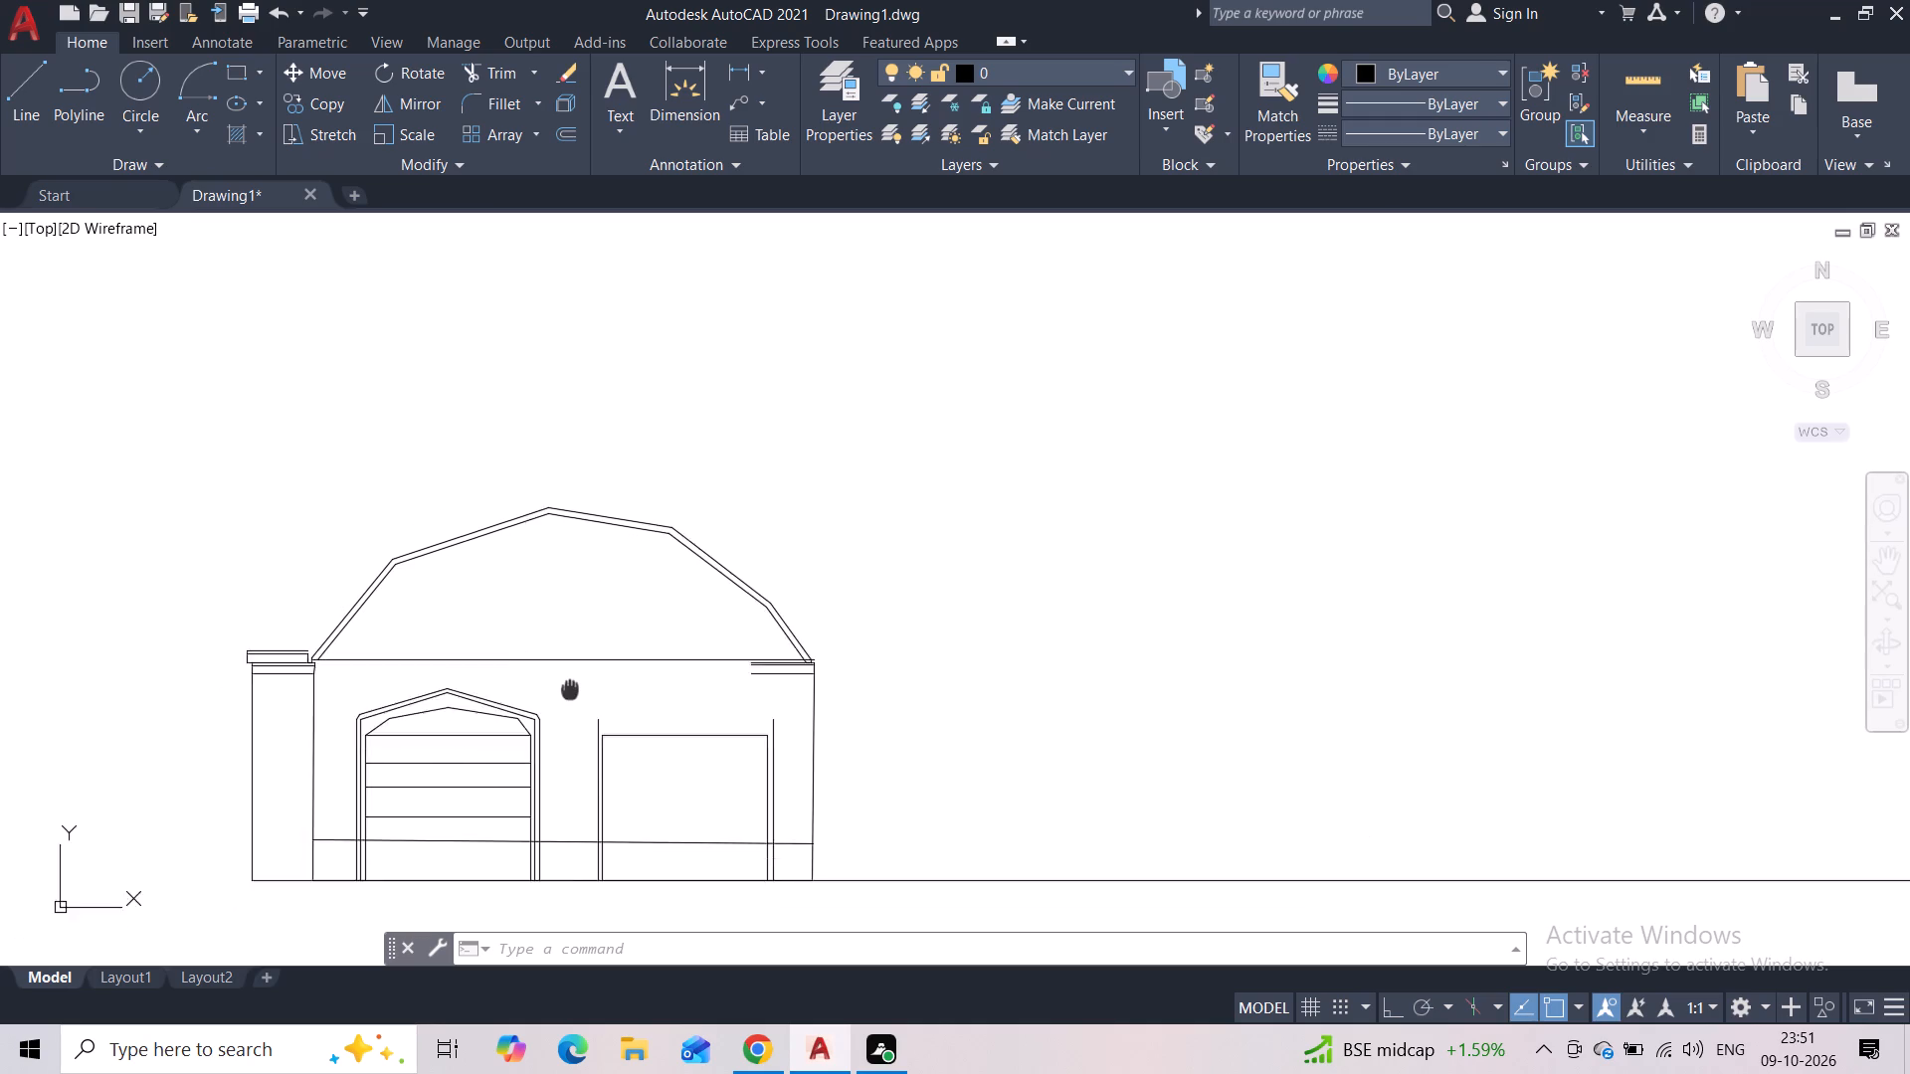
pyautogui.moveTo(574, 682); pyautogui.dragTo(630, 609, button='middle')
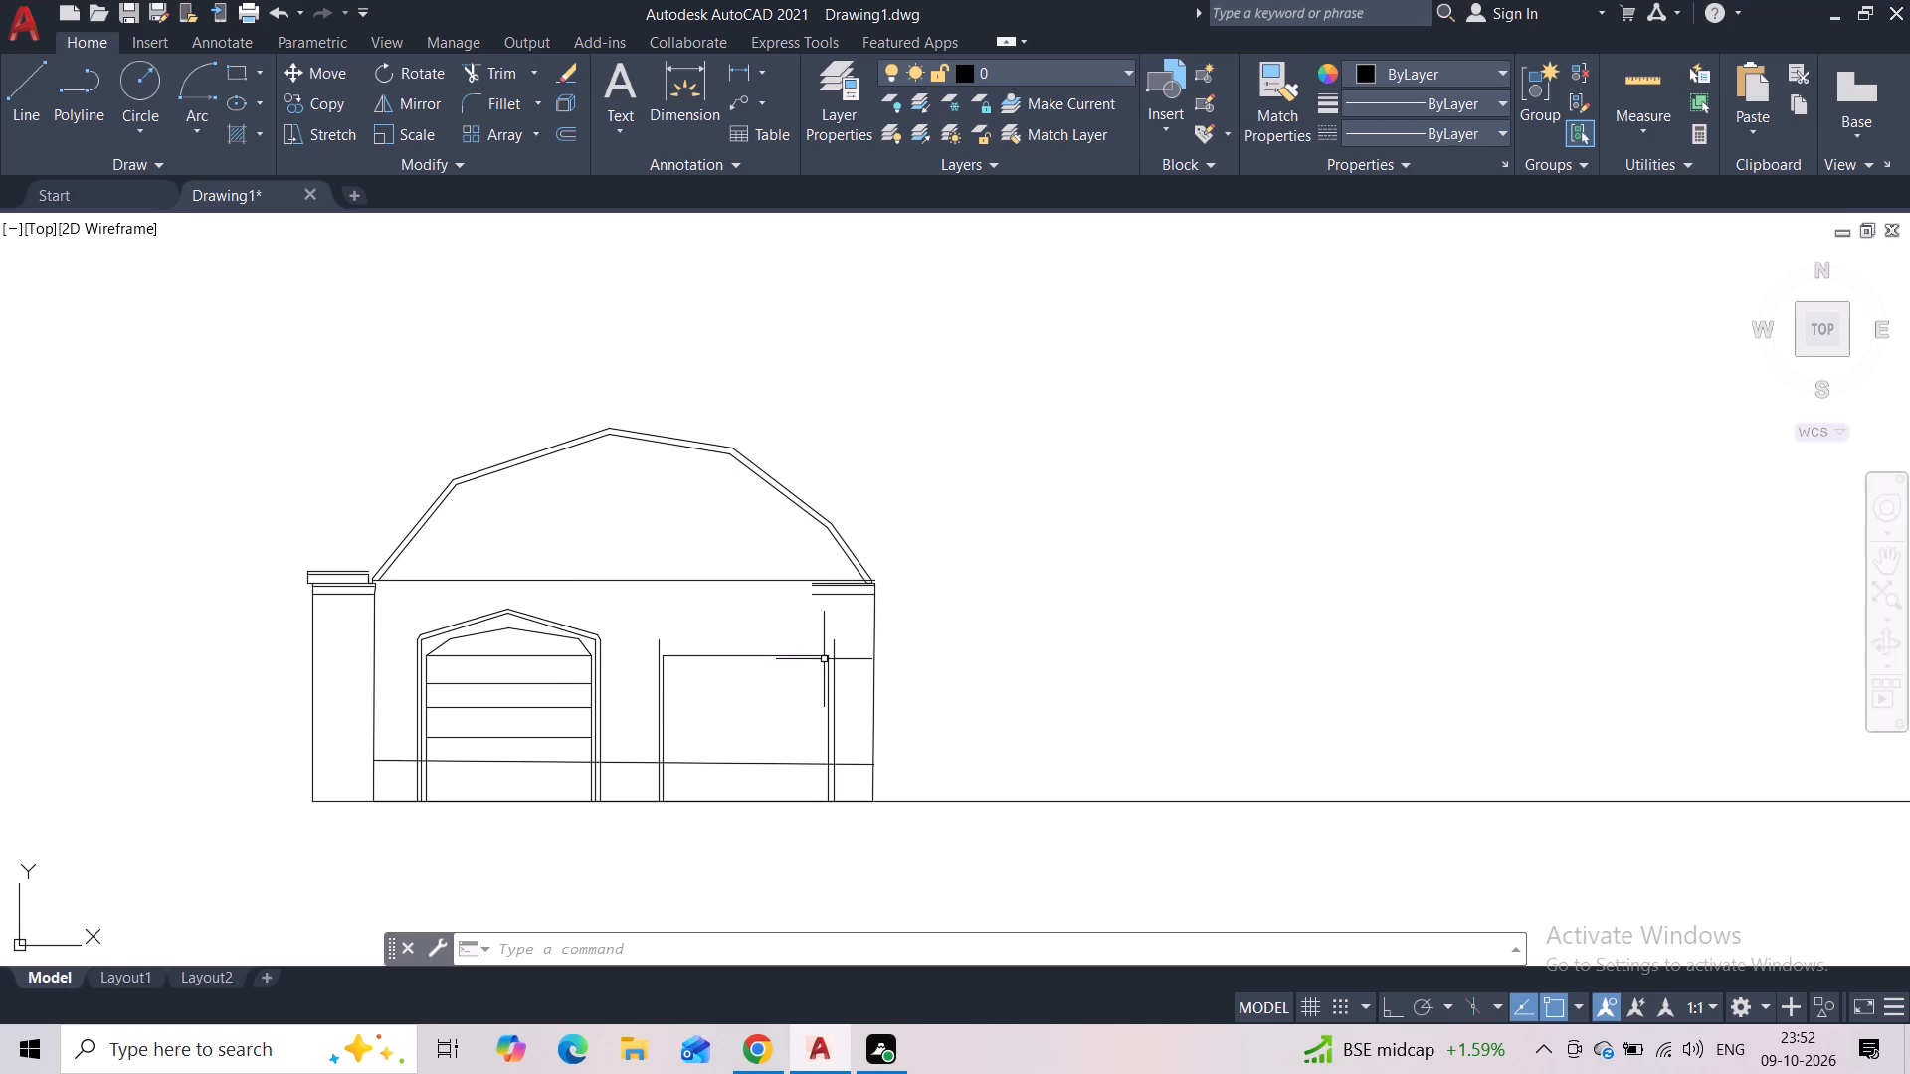
# Erase the right door opening's four upright lines and its horizontal top line.
pyautogui.click(853, 690)
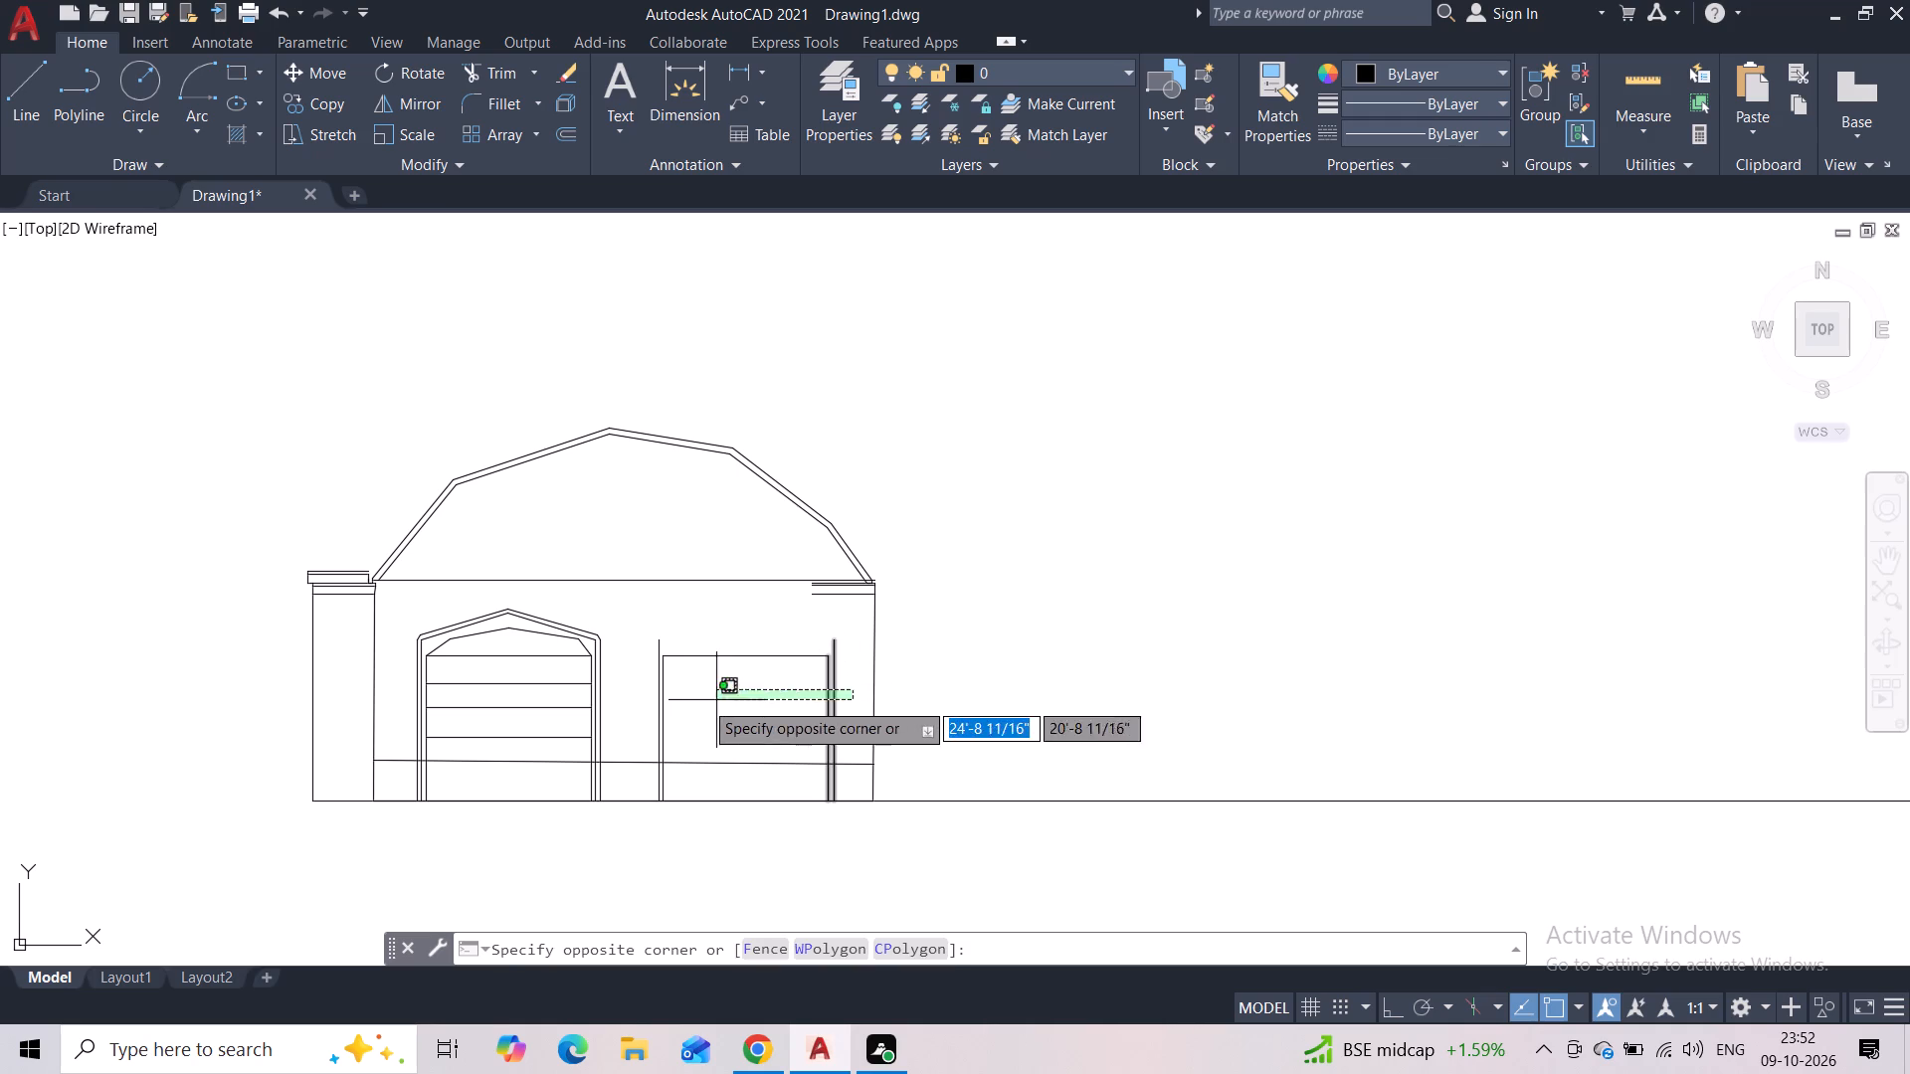
pyautogui.click(652, 700)
pyautogui.click(703, 636)
pyautogui.click(712, 690)
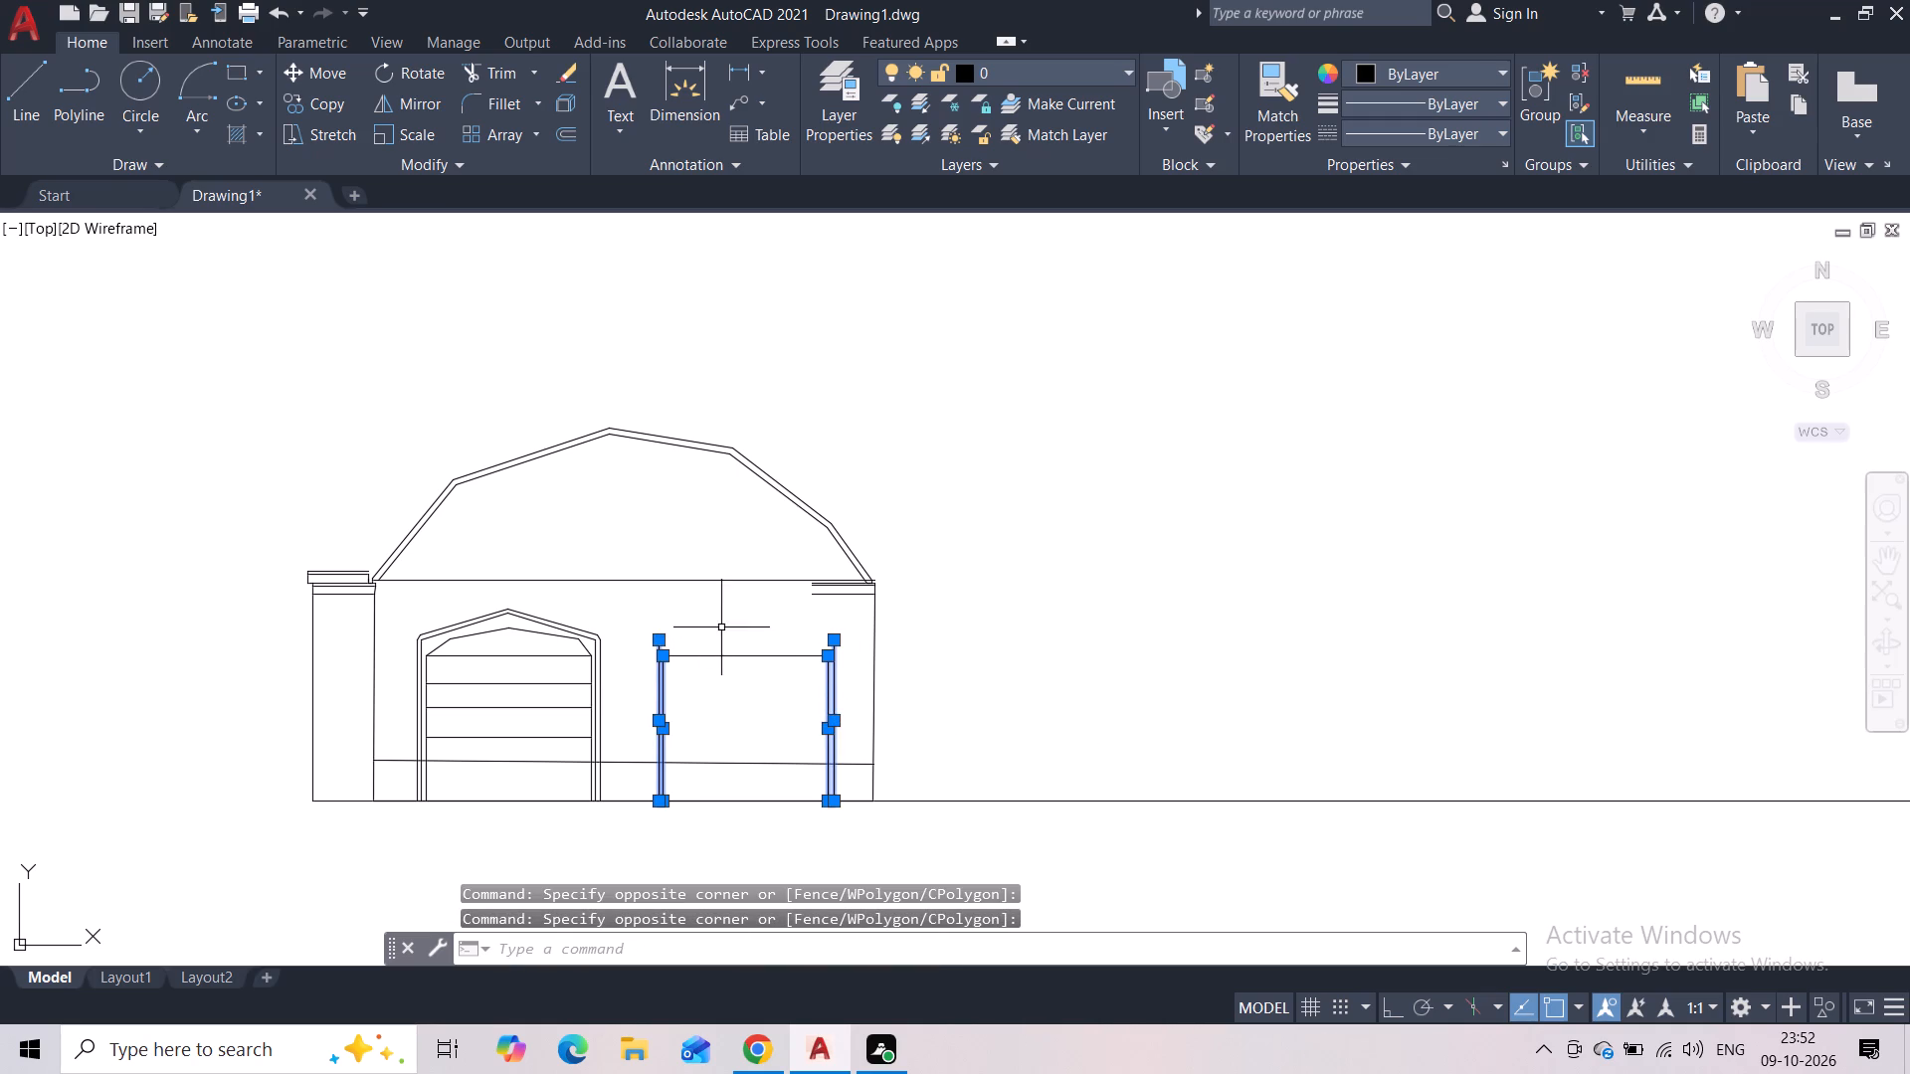
pyautogui.click(722, 625)
pyautogui.click(714, 648)
pyautogui.click(707, 664)
pyautogui.click(711, 633)
pyautogui.click(740, 651)
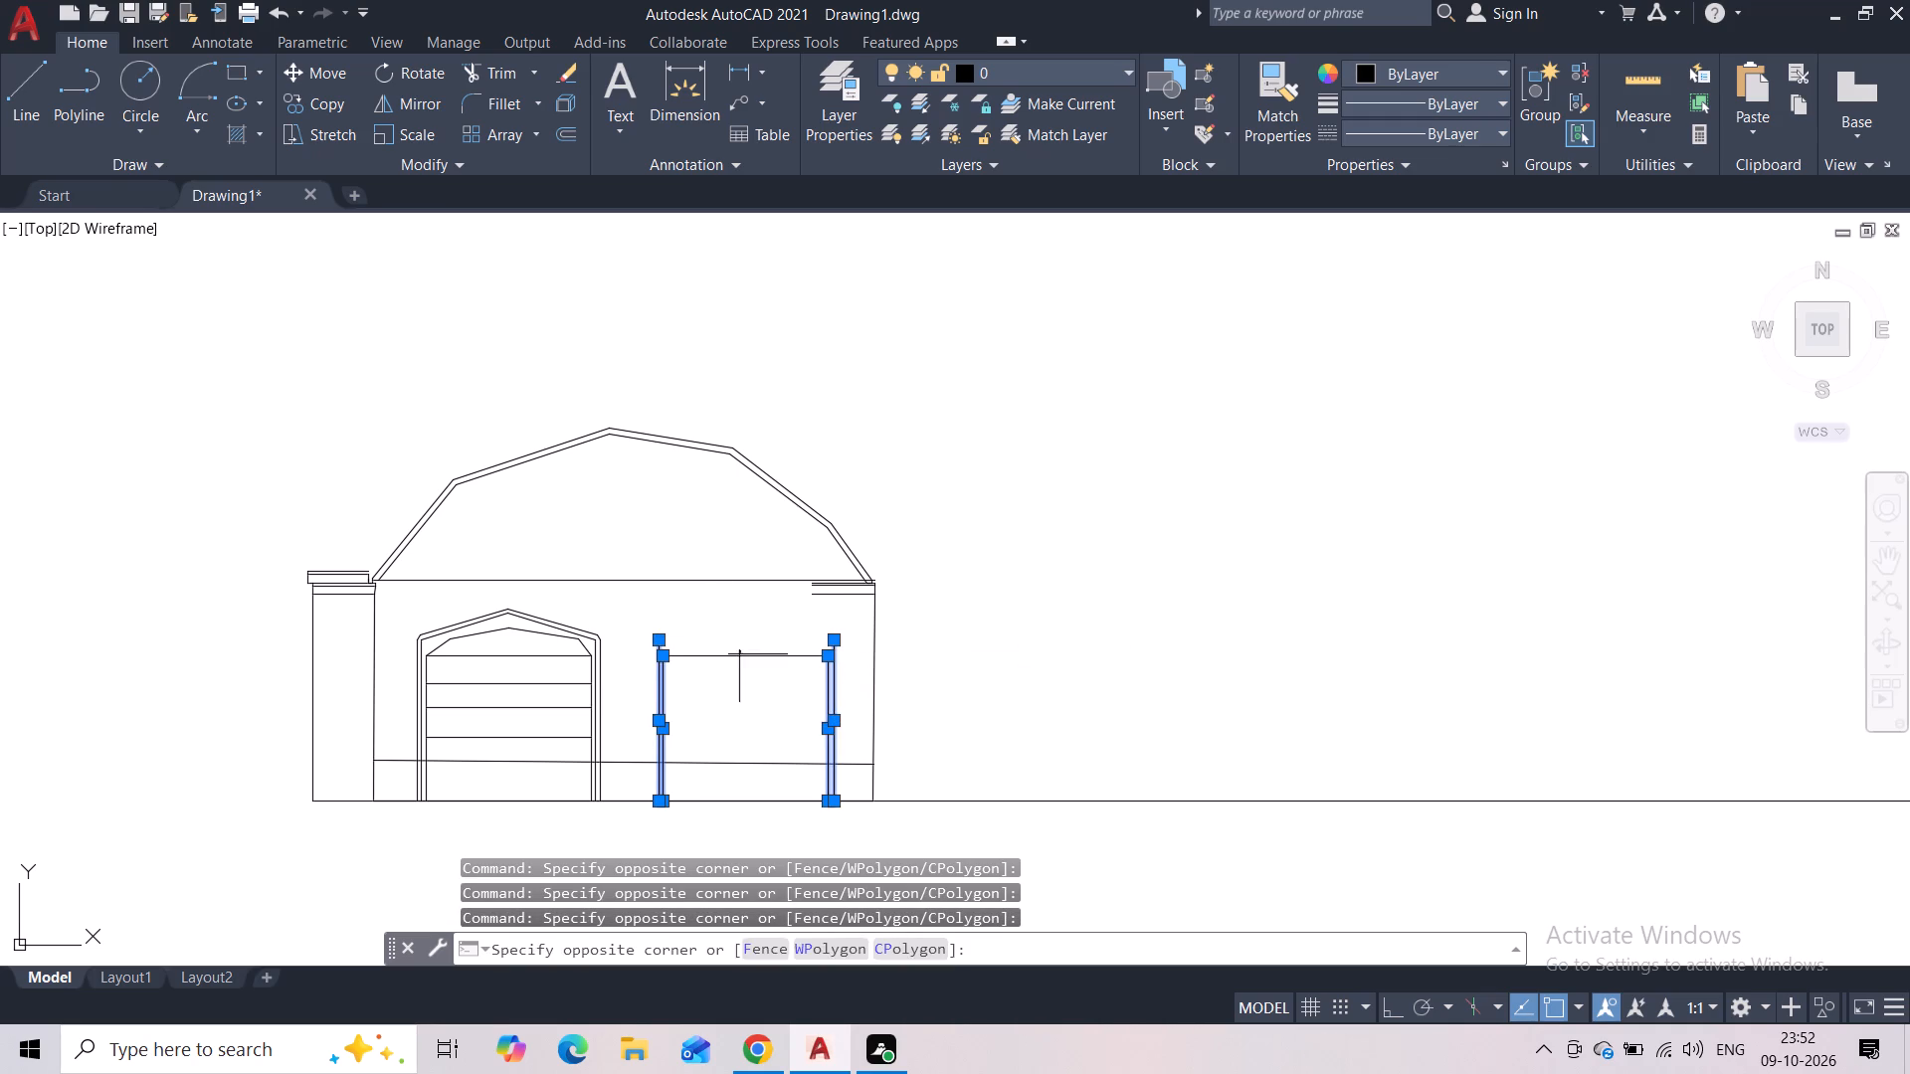
pyautogui.click(717, 698)
pyautogui.scroll(1, 719, 655)
pyautogui.press('Delete')
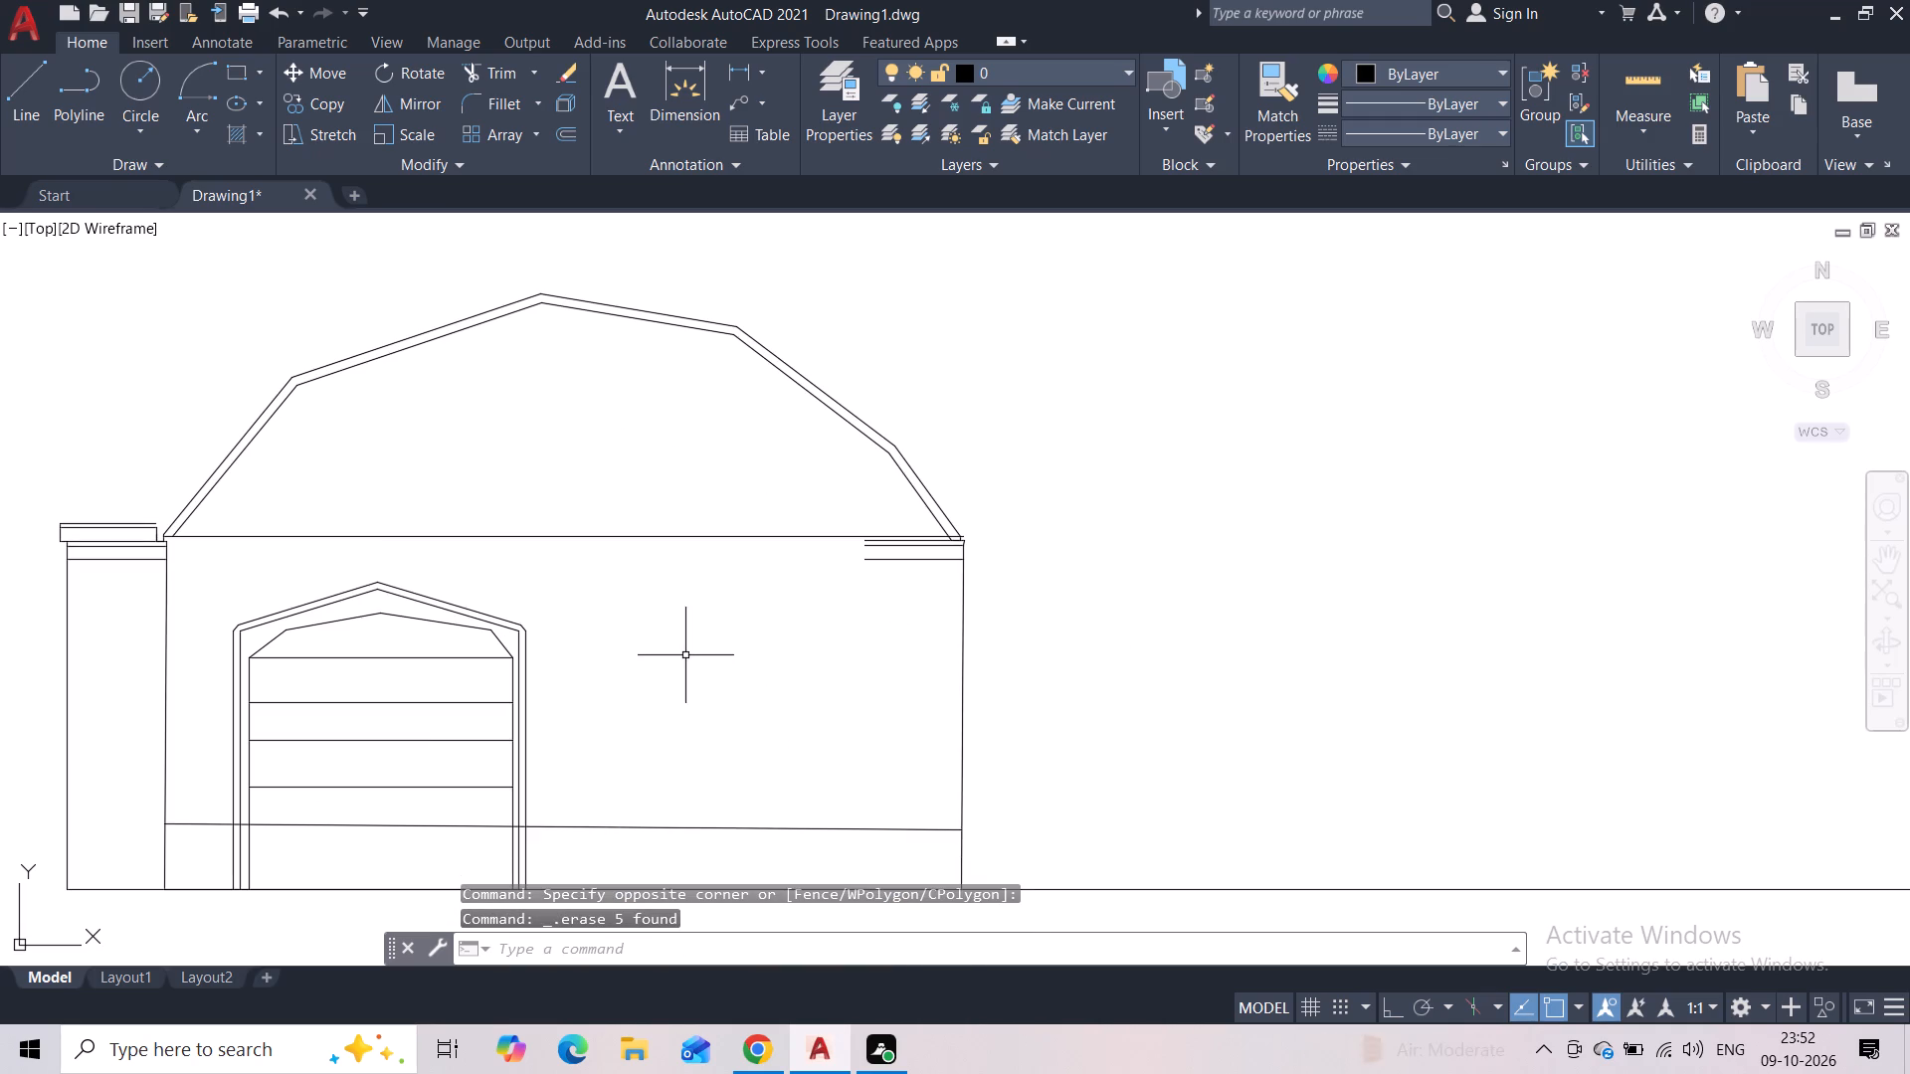
# Copy the complete left peaked door, with both outlines and its horizontal lines, about 13'-3" straight across to the right.
pyautogui.moveTo(654, 677); pyautogui.dragTo(666, 567, button='middle')
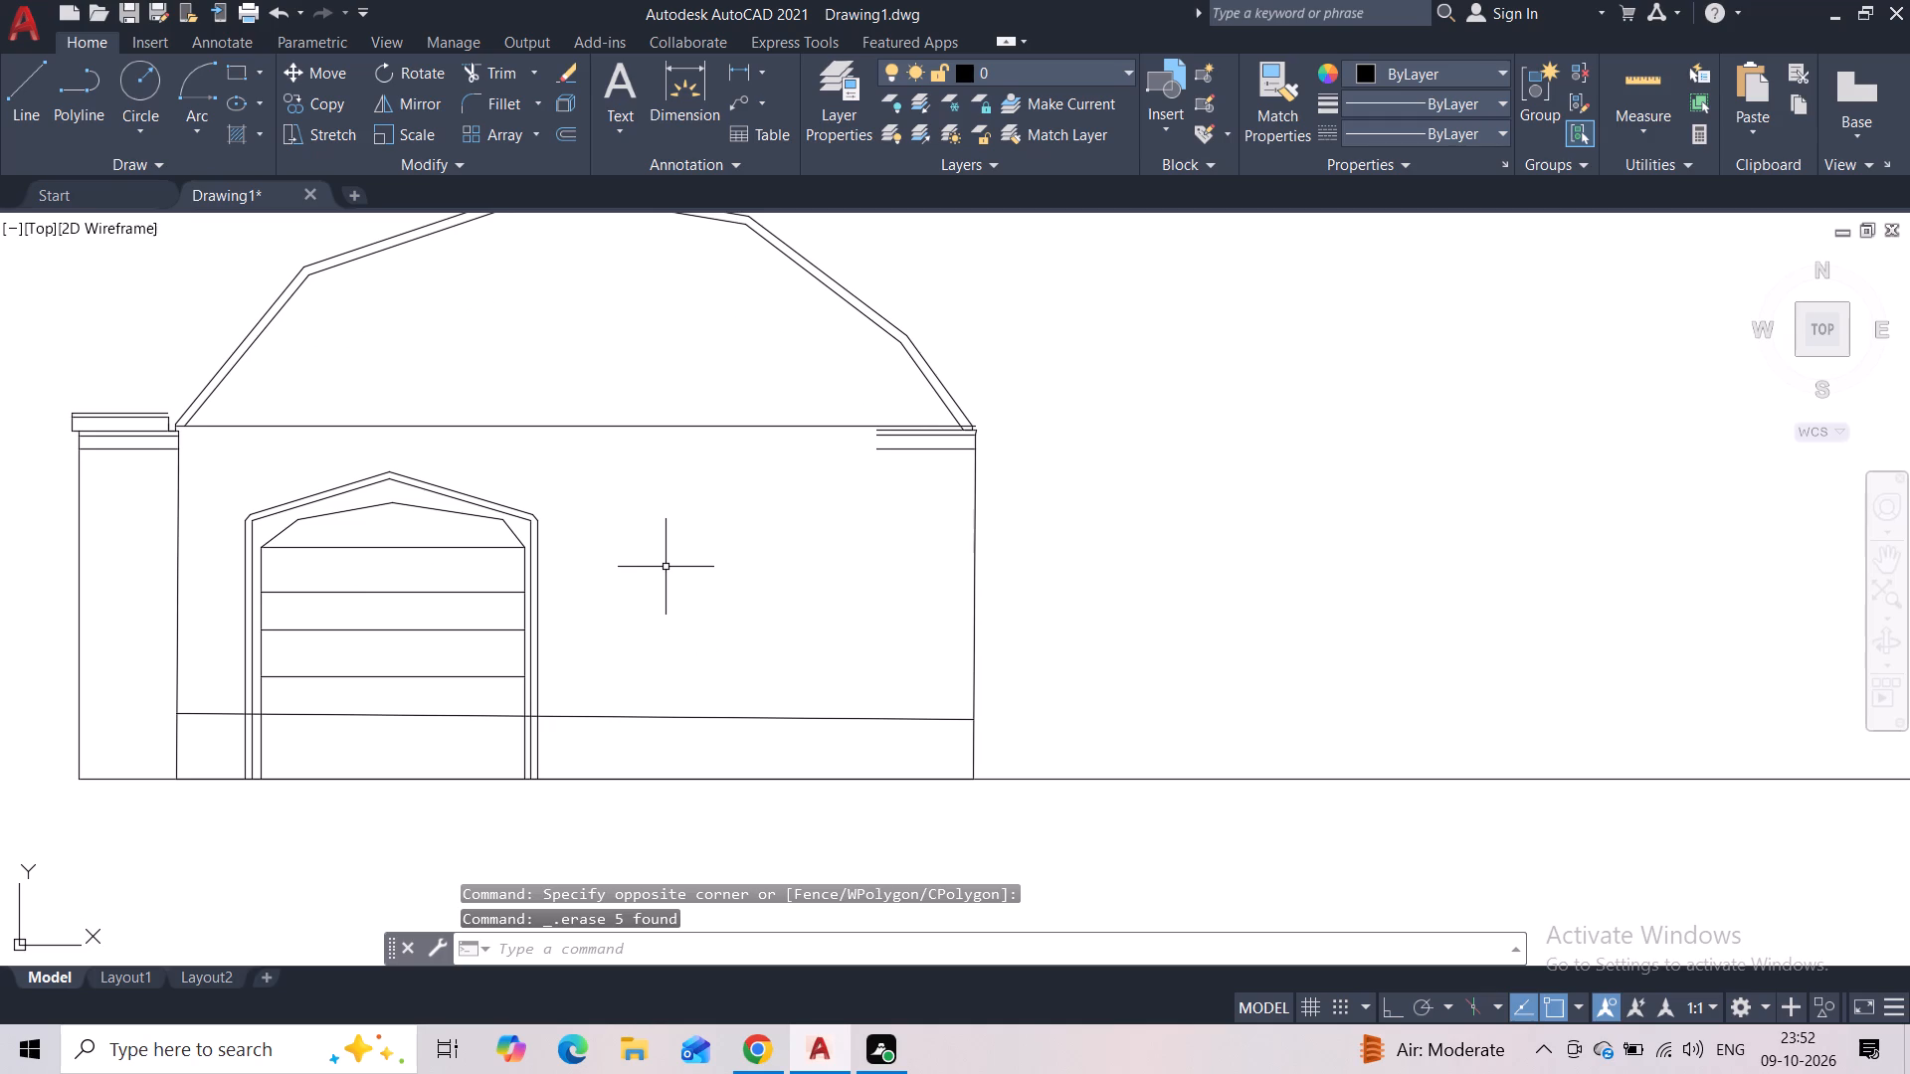
pyautogui.click(597, 550)
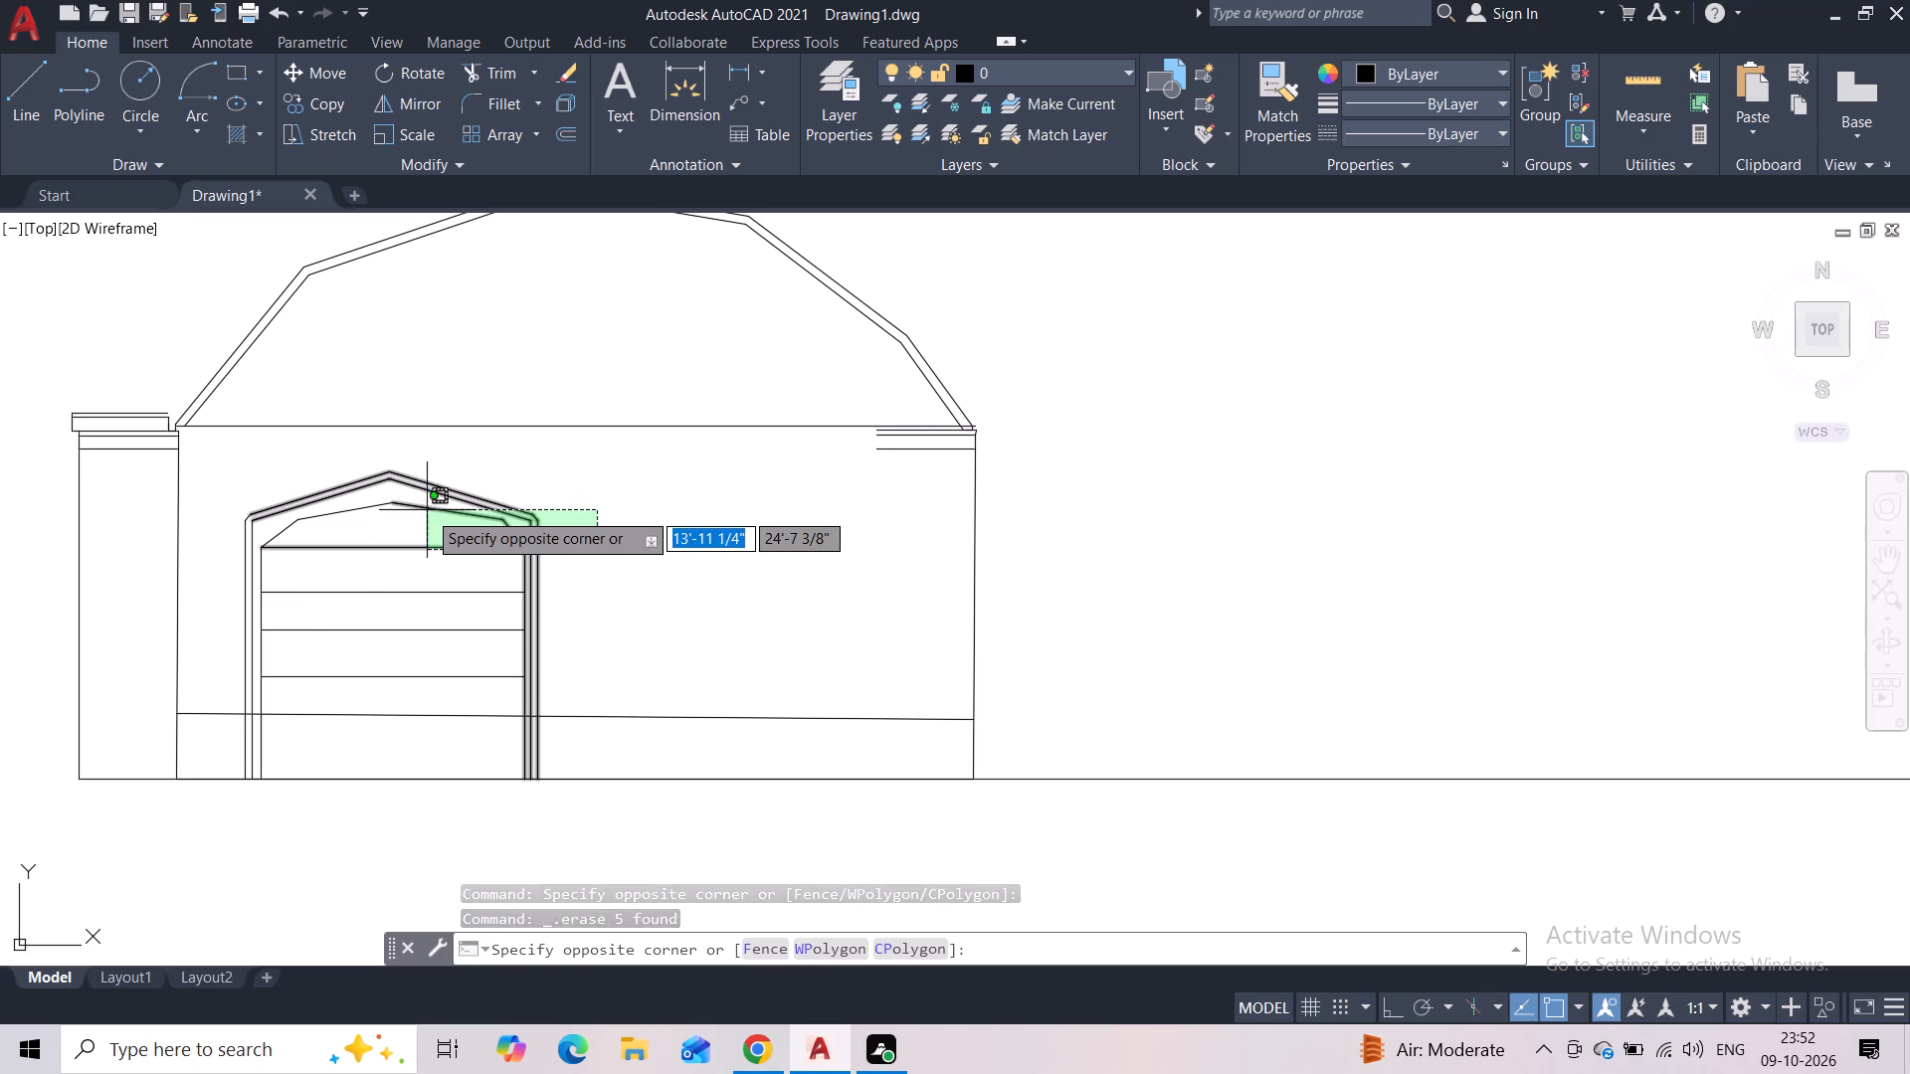
pyautogui.press('Escape')
pyautogui.click(560, 484)
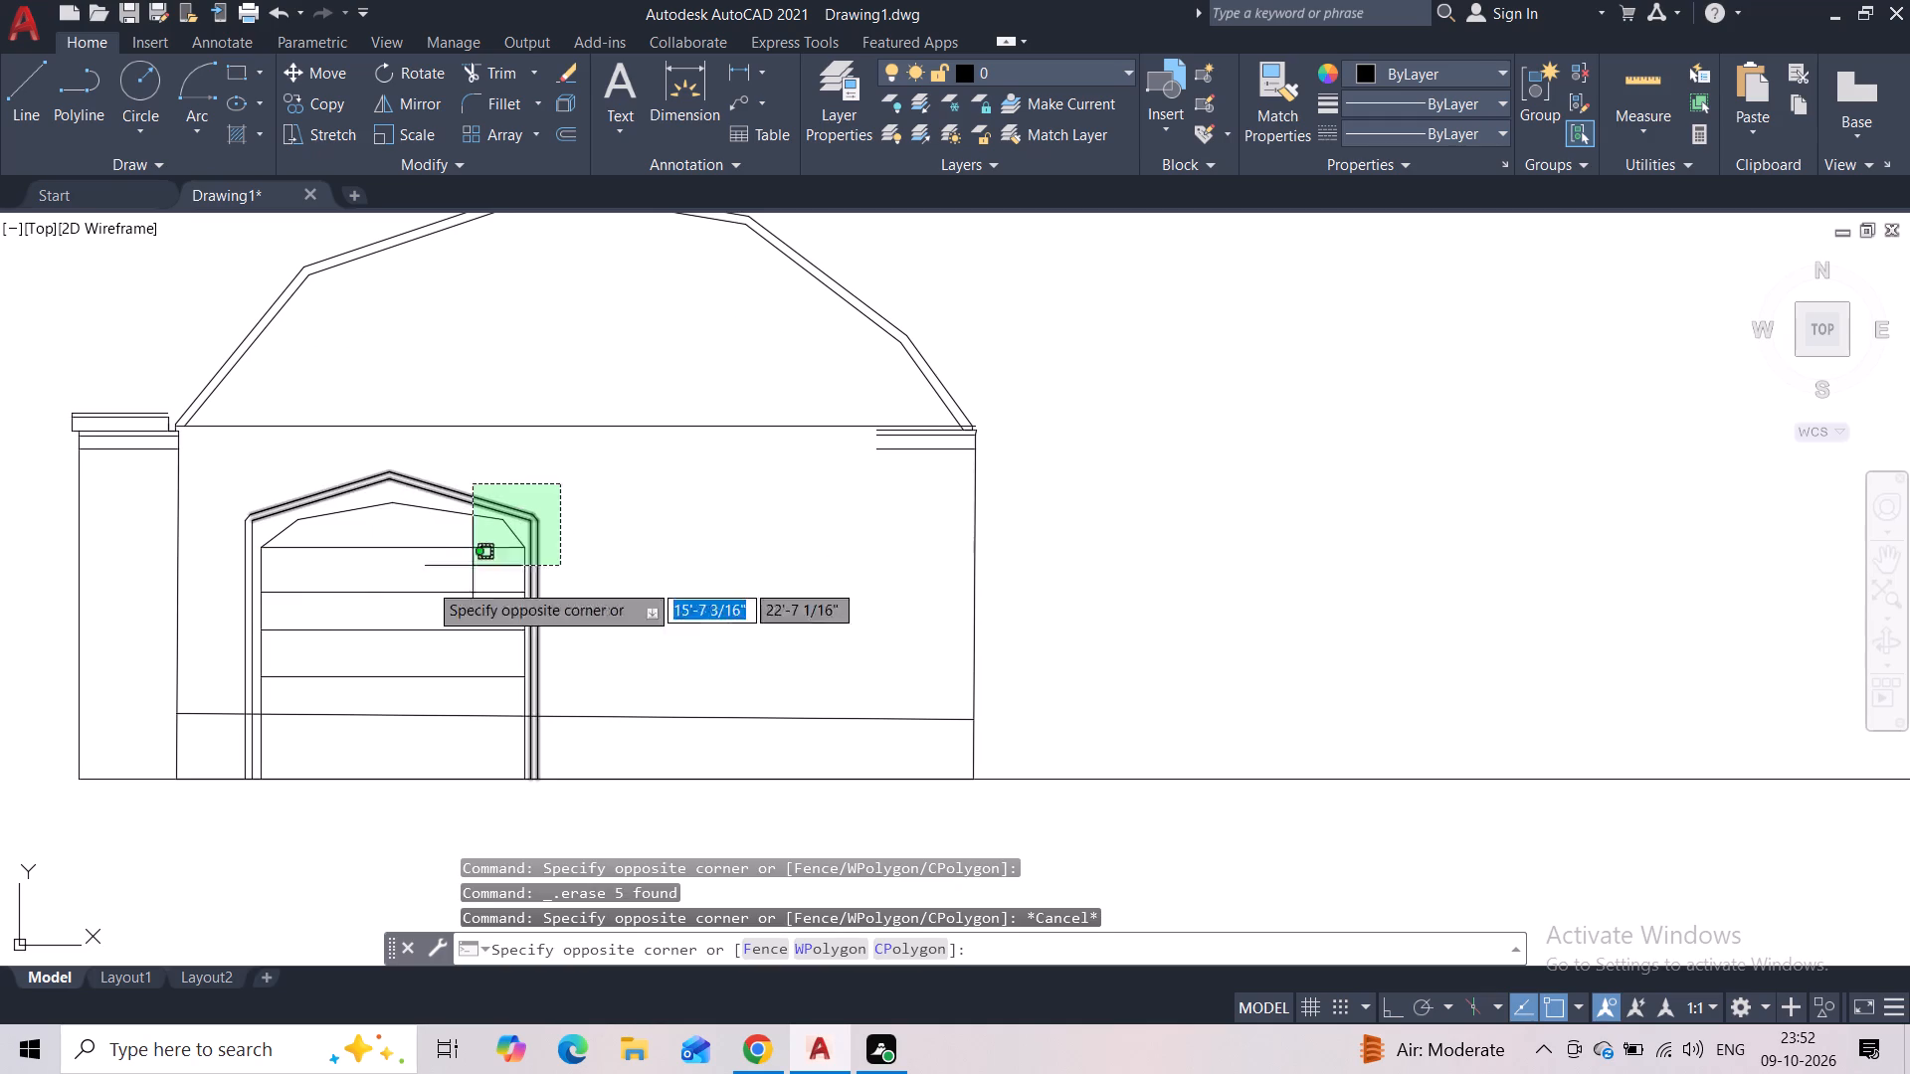
pyautogui.click(233, 639)
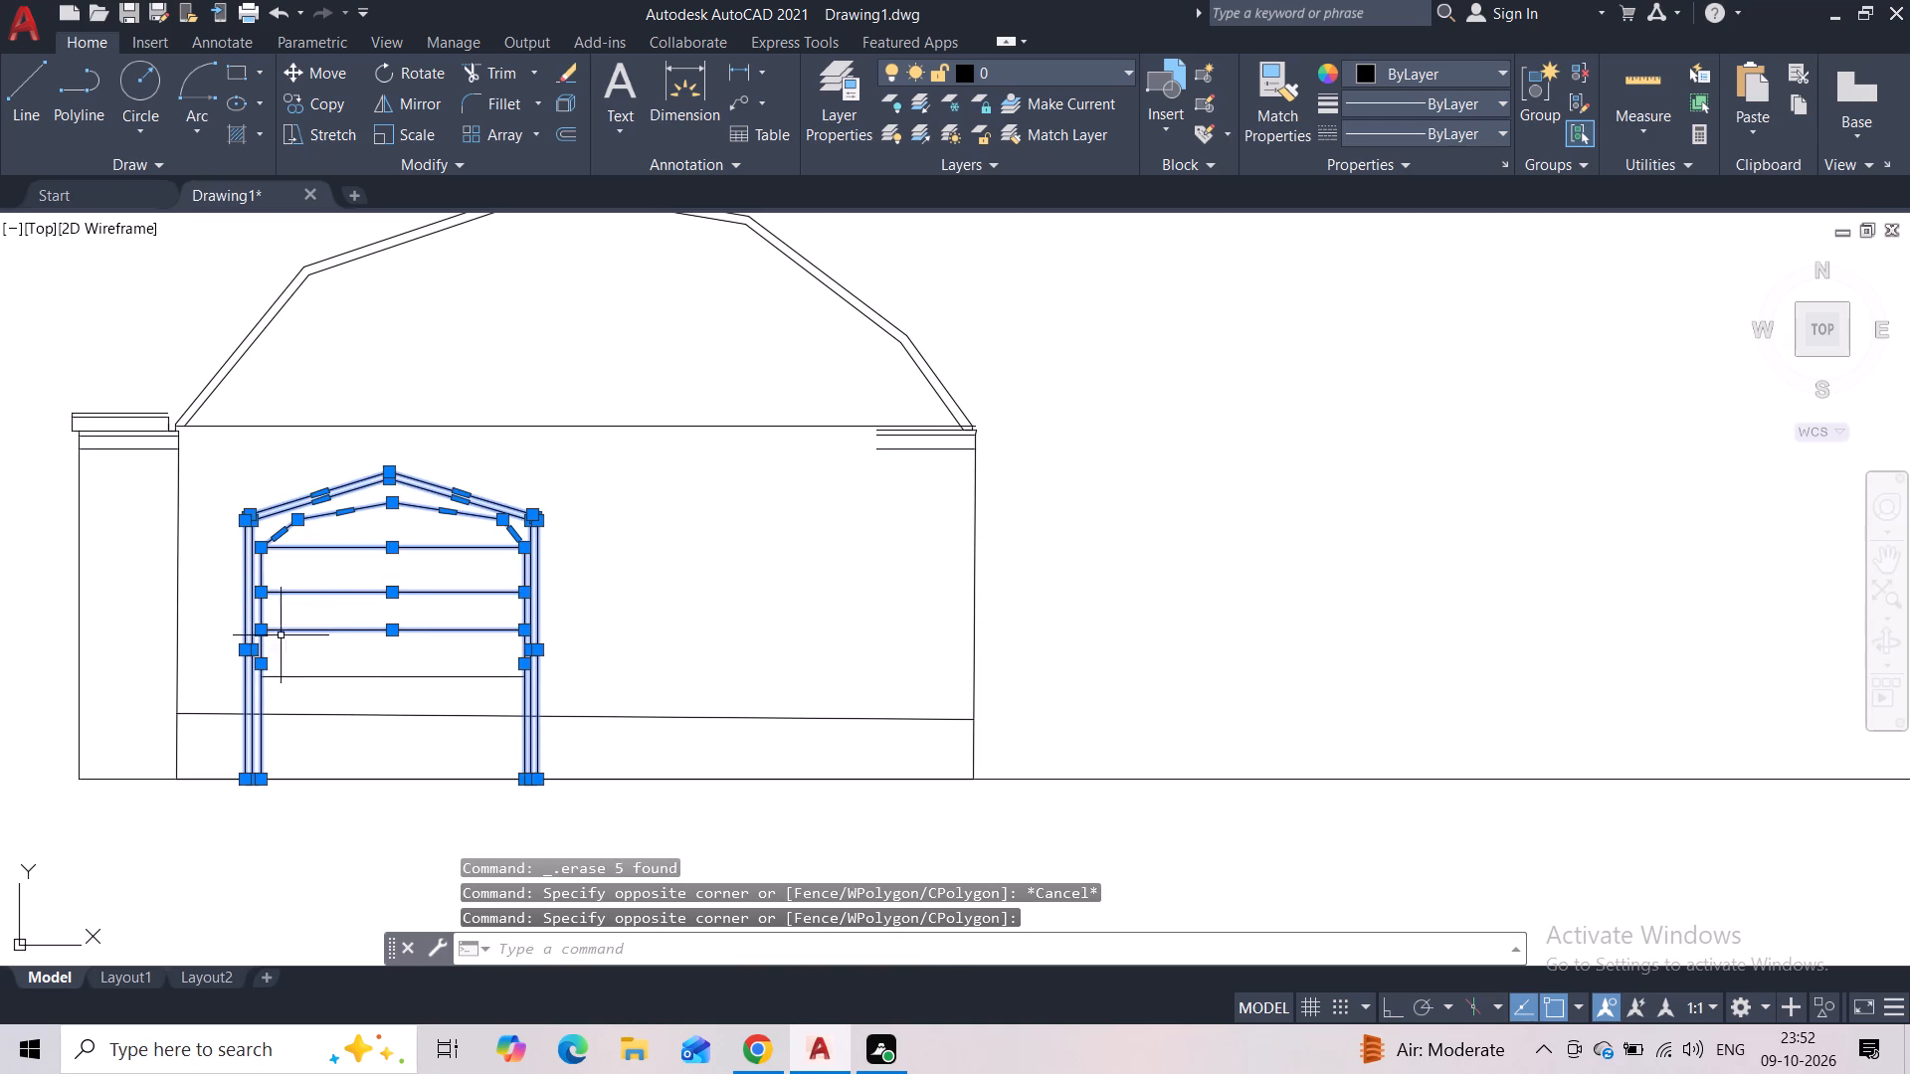
pyautogui.click(348, 660)
pyautogui.click(335, 687)
pyautogui.scroll(1, 398, 509)
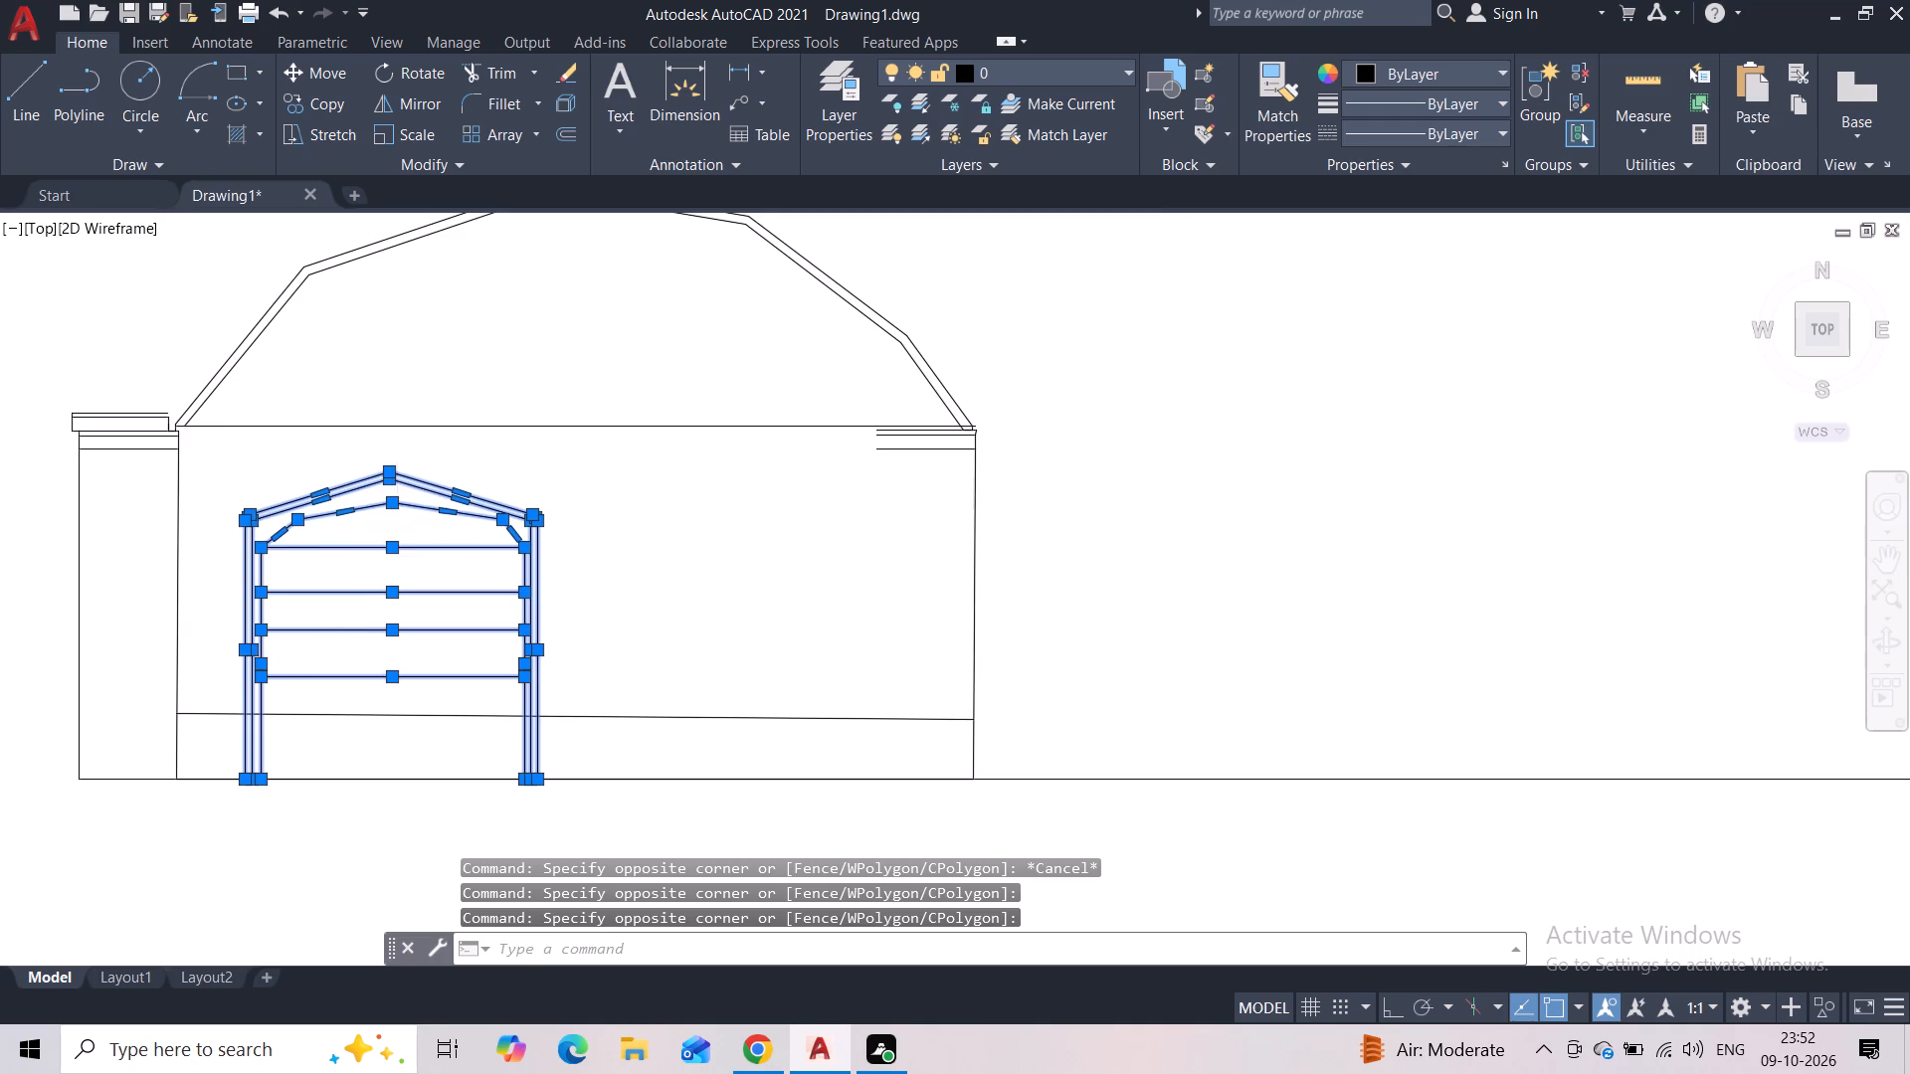
pyautogui.scroll(1, 398, 509)
pyautogui.scroll(-2, 398, 509)
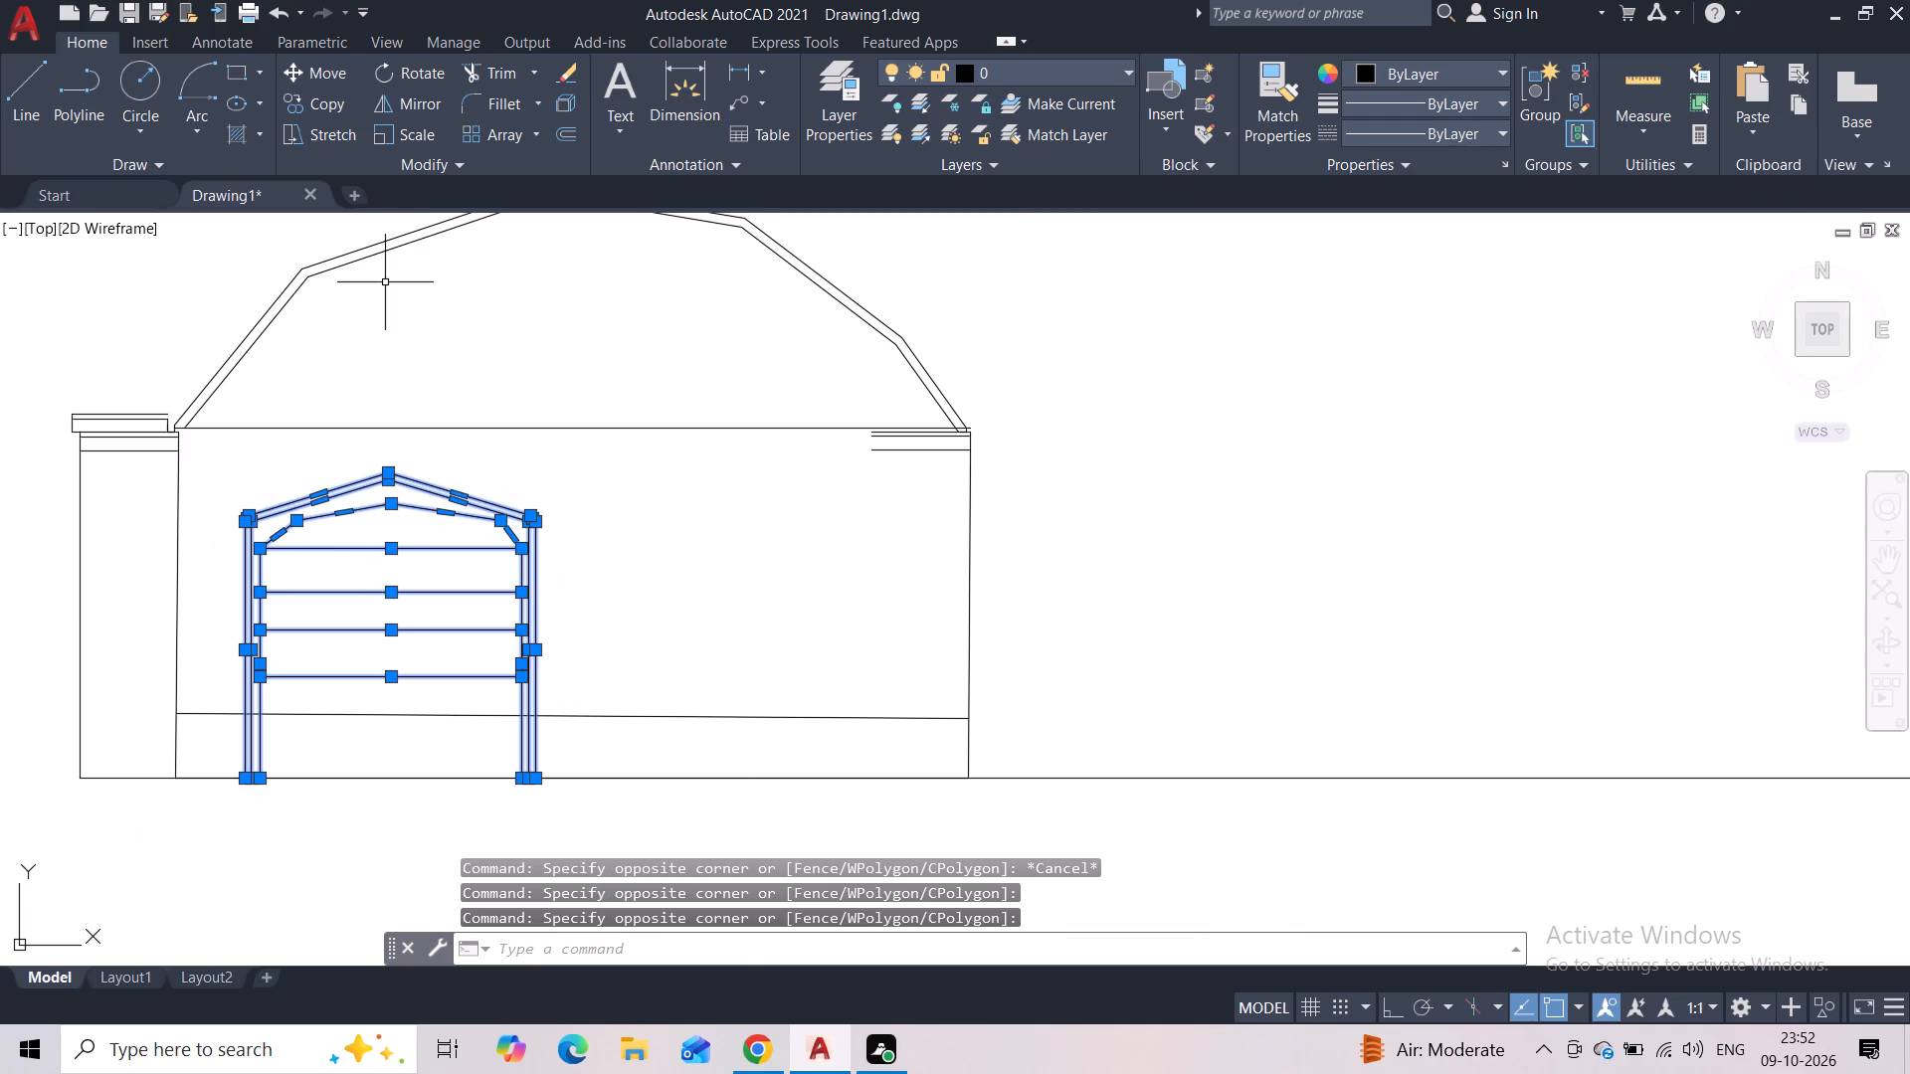
pyautogui.click(313, 99)
pyautogui.click(392, 468)
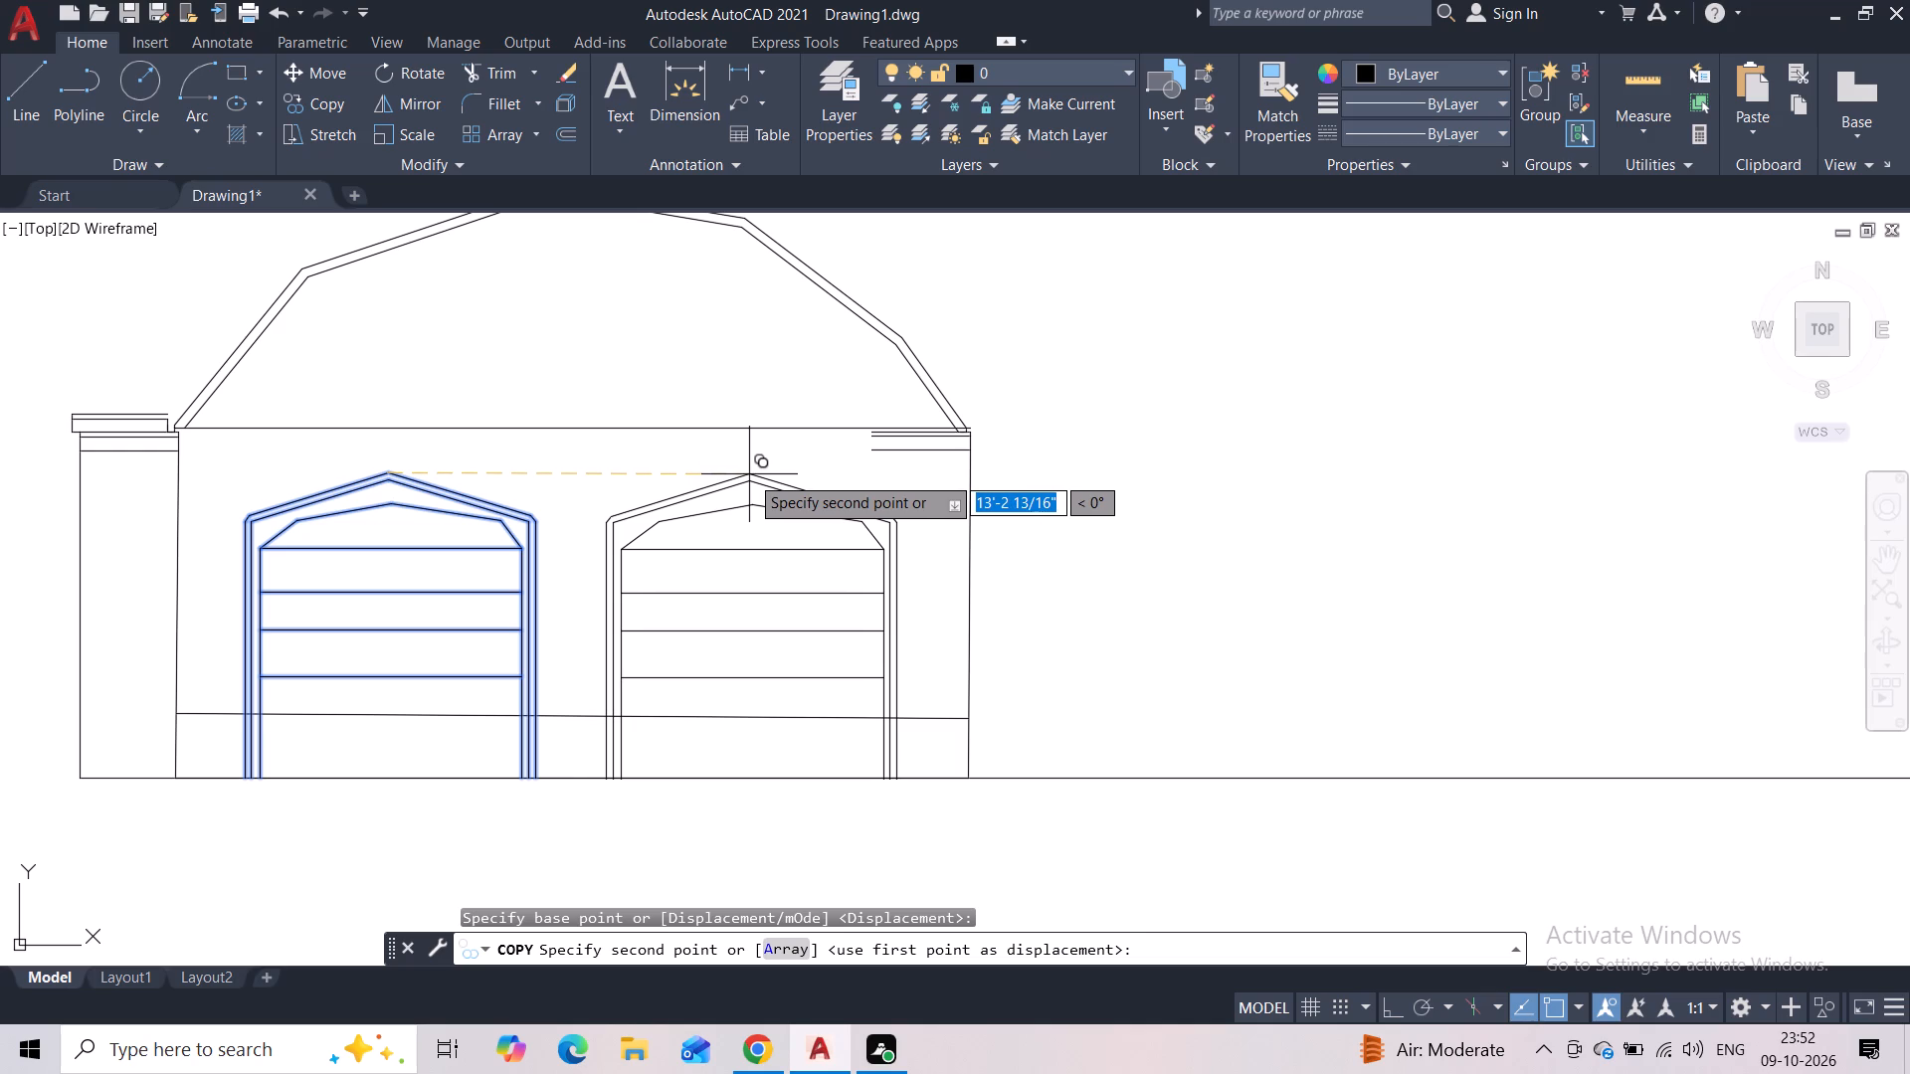
pyautogui.click(749, 474)
pyautogui.press('Escape')
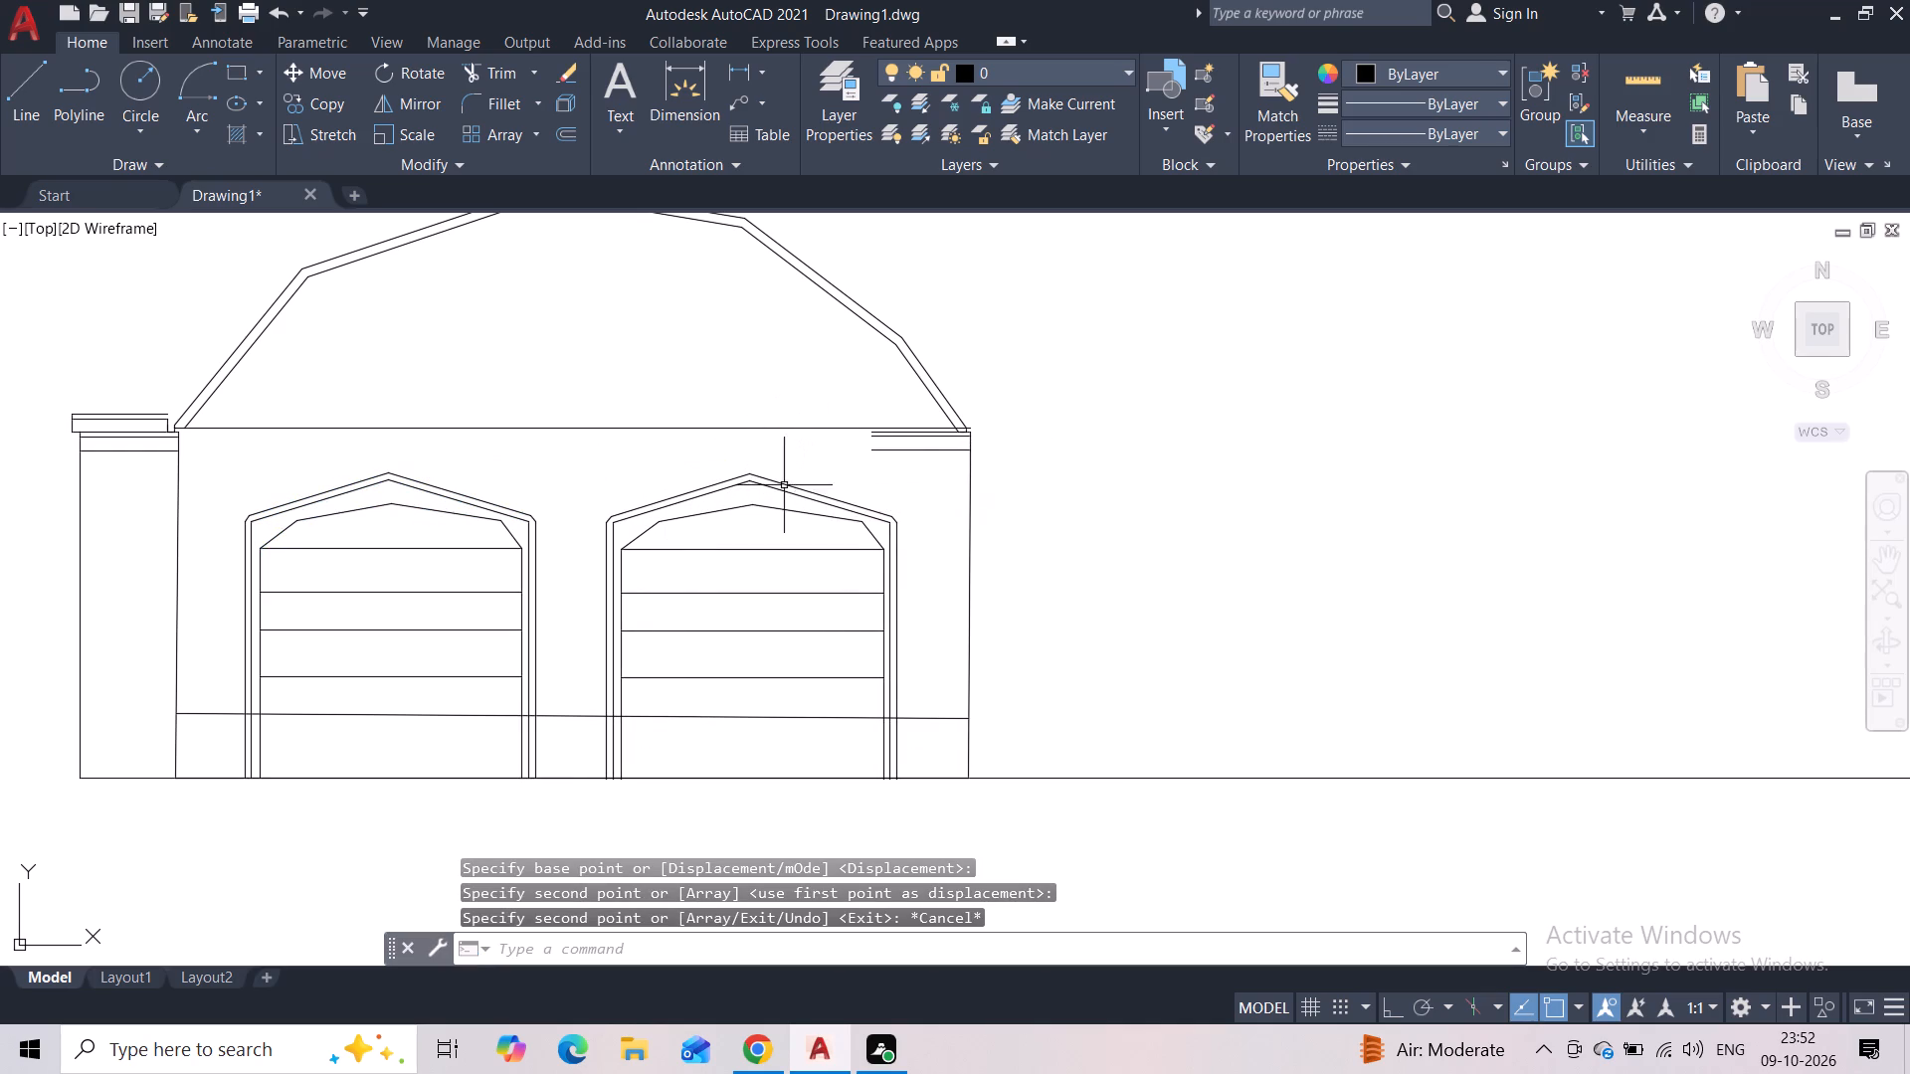
# Move the three left uprights of the copied door up so their lower ends meet the ground line.
pyautogui.scroll(4, 615, 774)
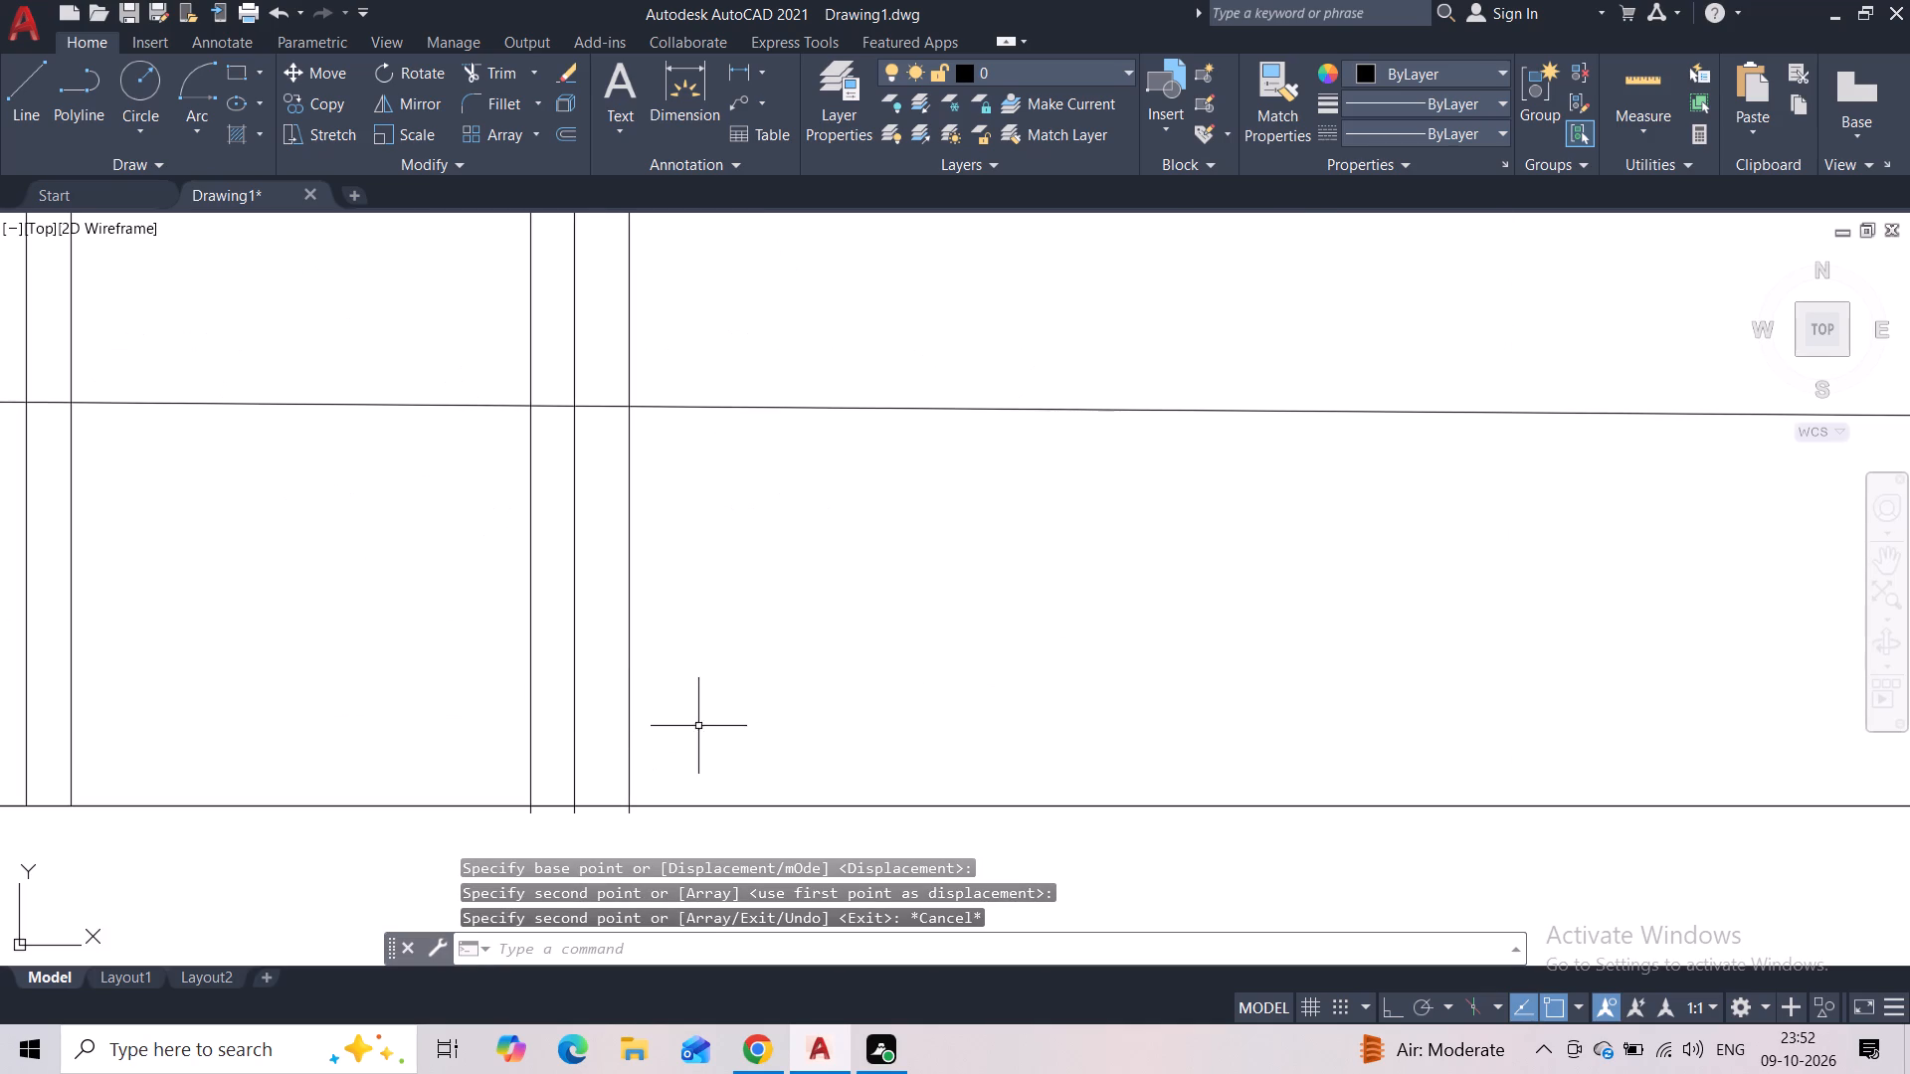
pyautogui.moveTo(708, 726); pyautogui.dragTo(691, 588, button='middle')
pyautogui.click(658, 622)
pyautogui.click(464, 625)
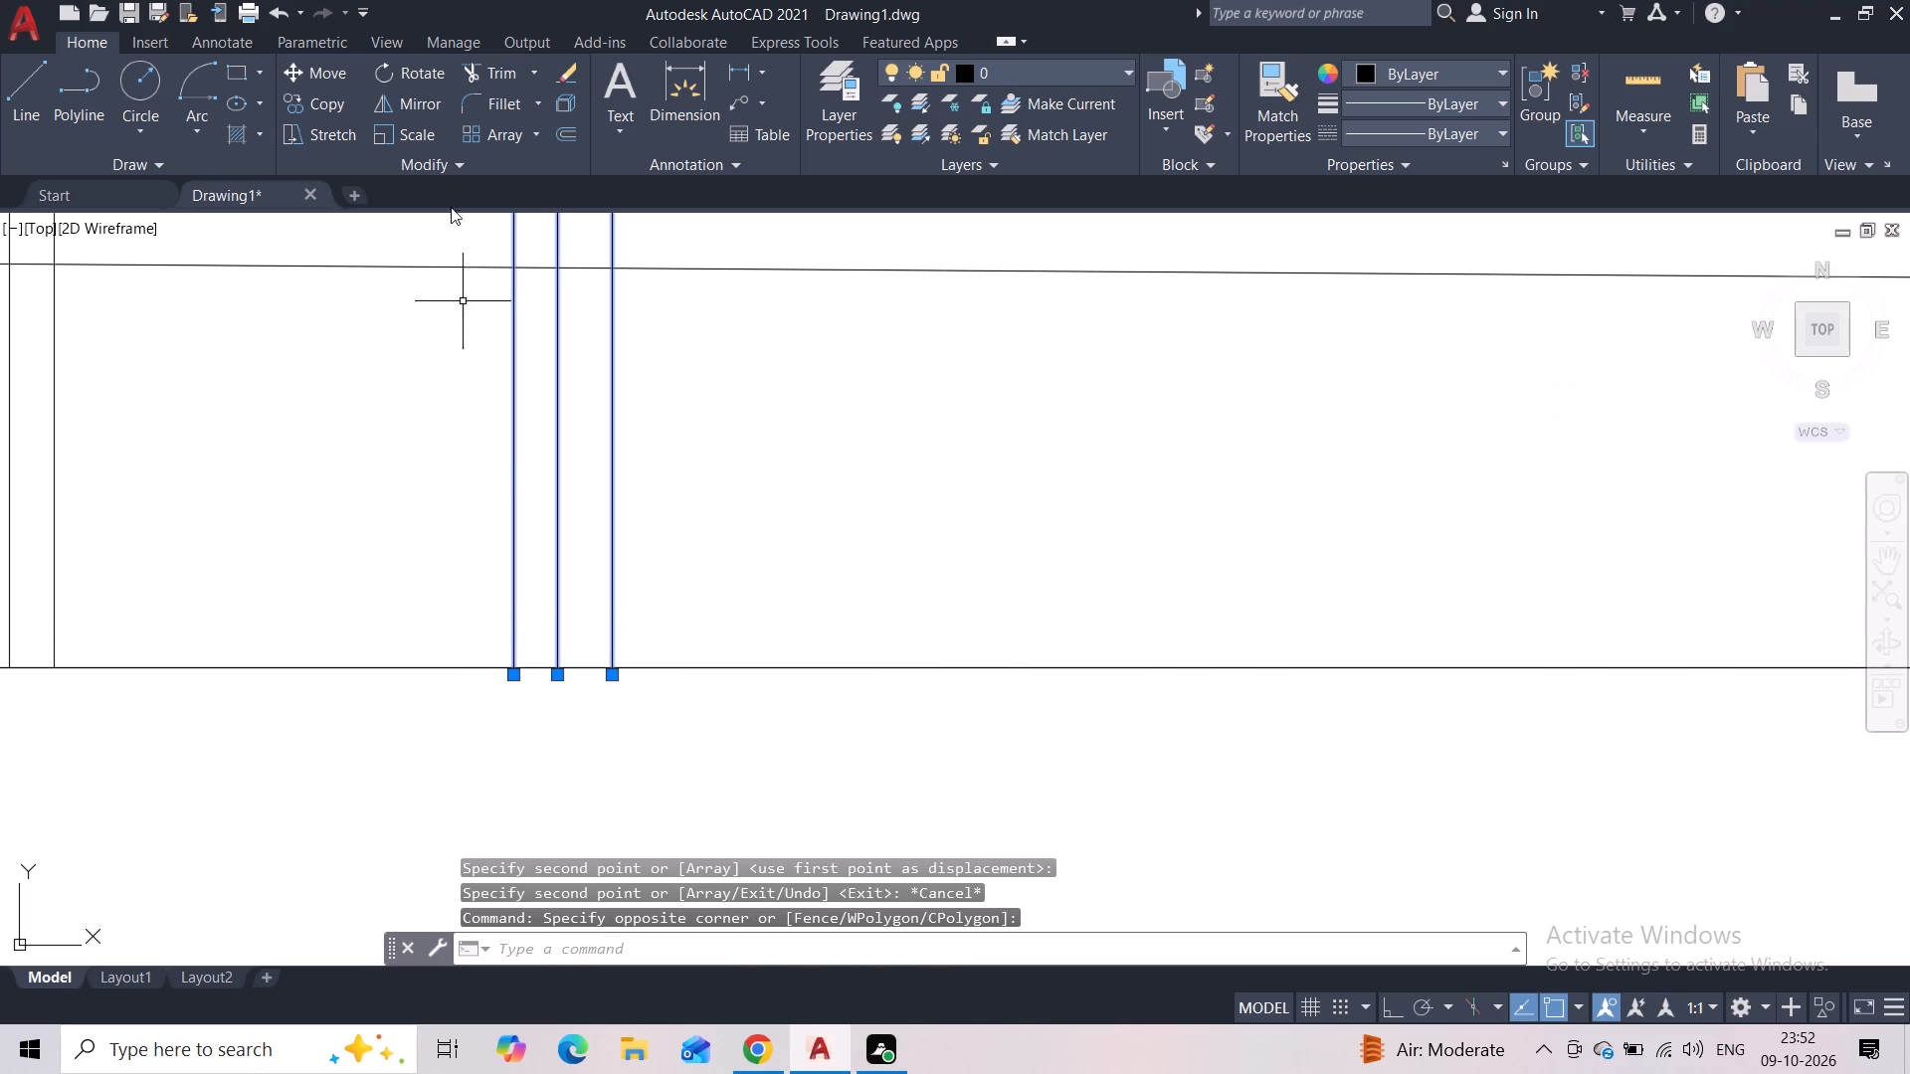
pyautogui.click(293, 68)
pyautogui.scroll(4, 555, 678)
pyautogui.click(553, 666)
pyautogui.click(545, 624)
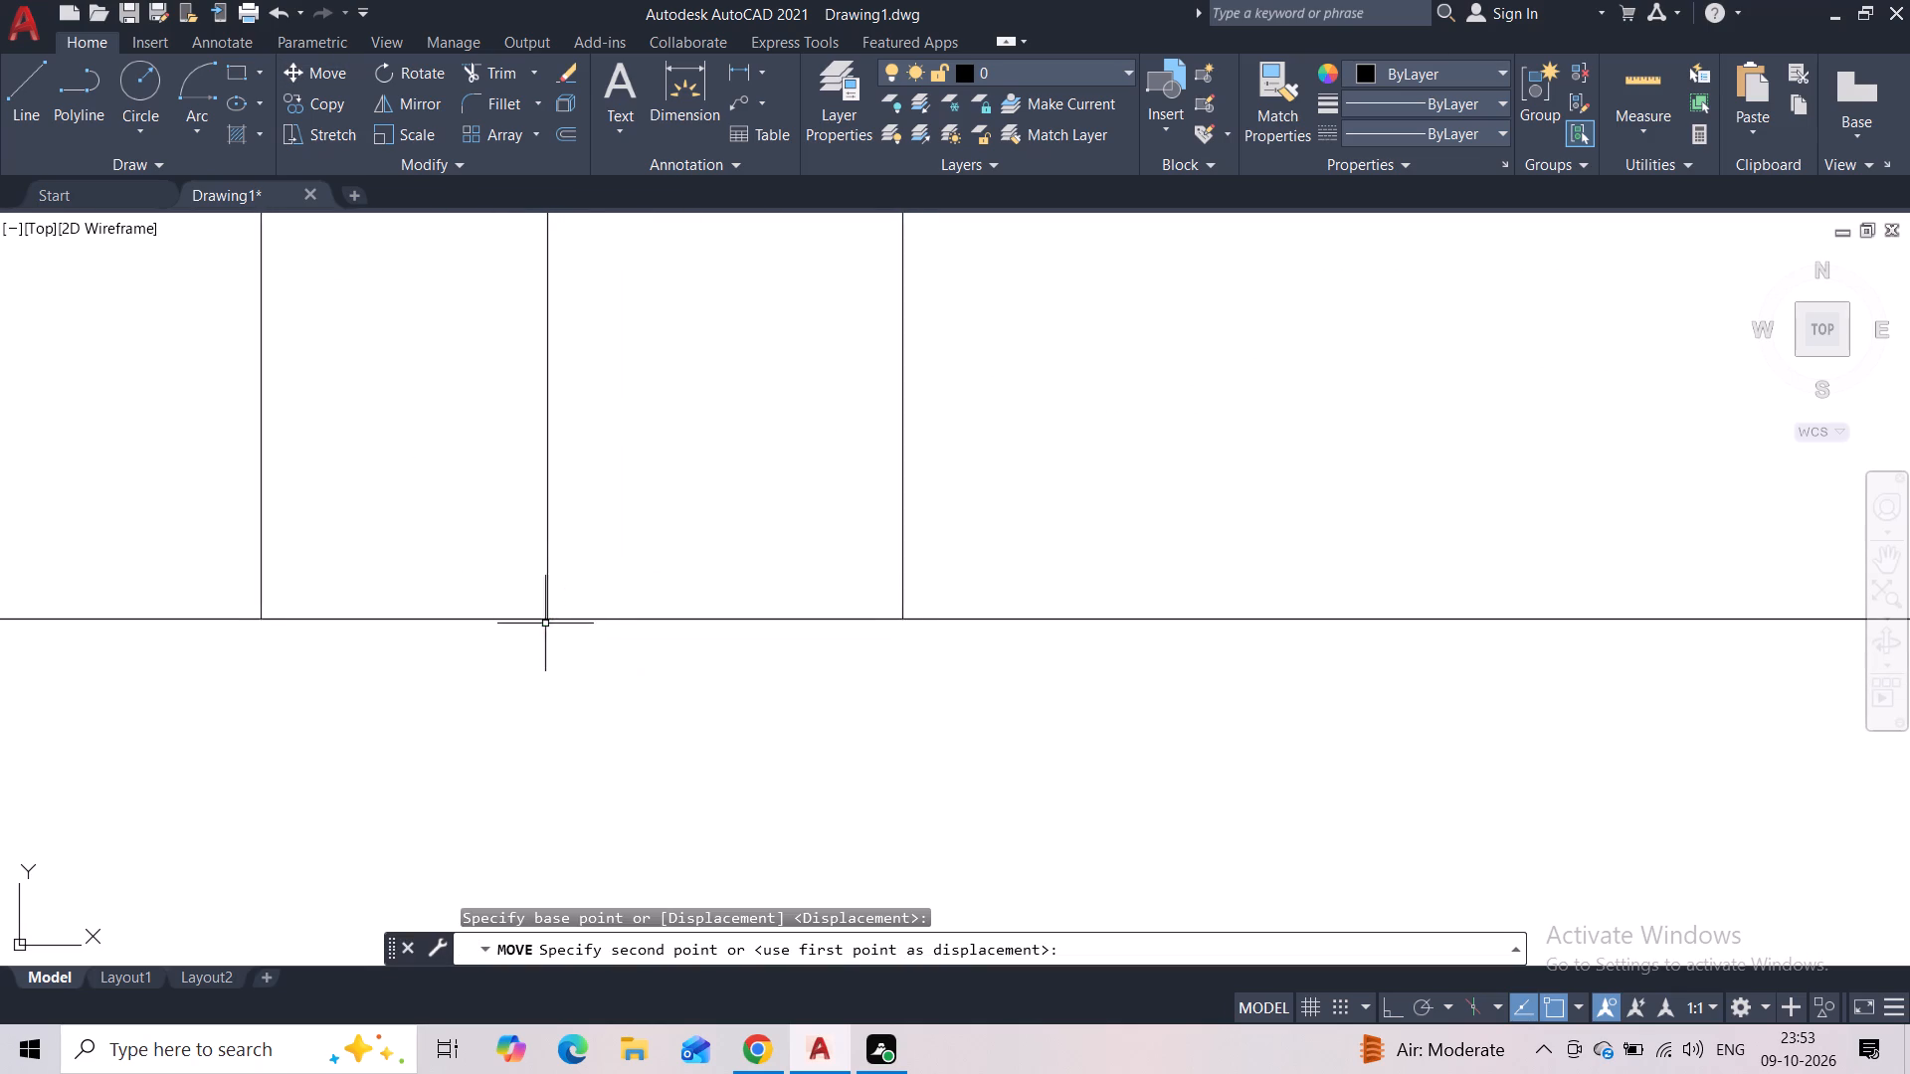
# Move the three right uprights of the copied door up so their lower ends meet the ground line.
pyautogui.scroll(-7, 604, 501)
pyautogui.moveTo(706, 440); pyautogui.dragTo(715, 652, button='middle')
pyautogui.scroll(6, 1068, 717)
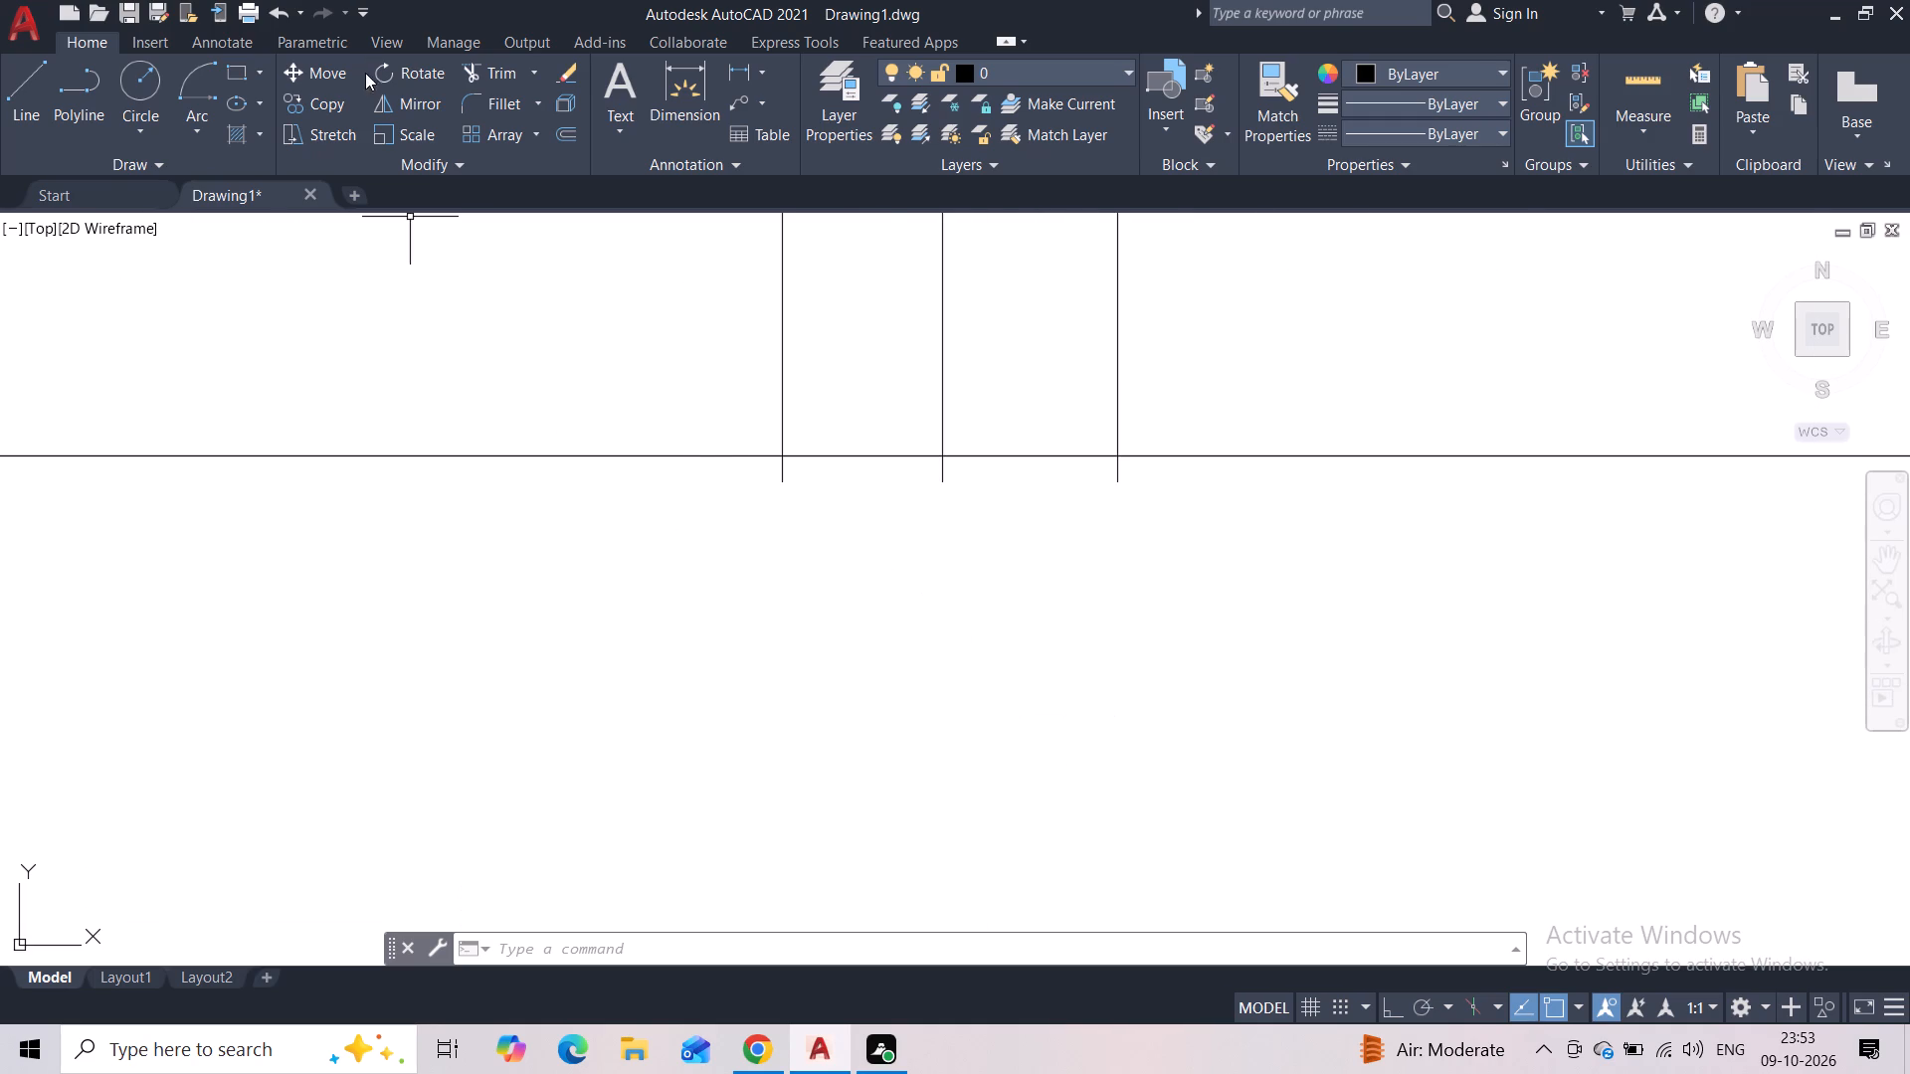
pyautogui.moveTo(1383, 302); pyautogui.dragTo(1344, 307)
pyautogui.click(477, 292)
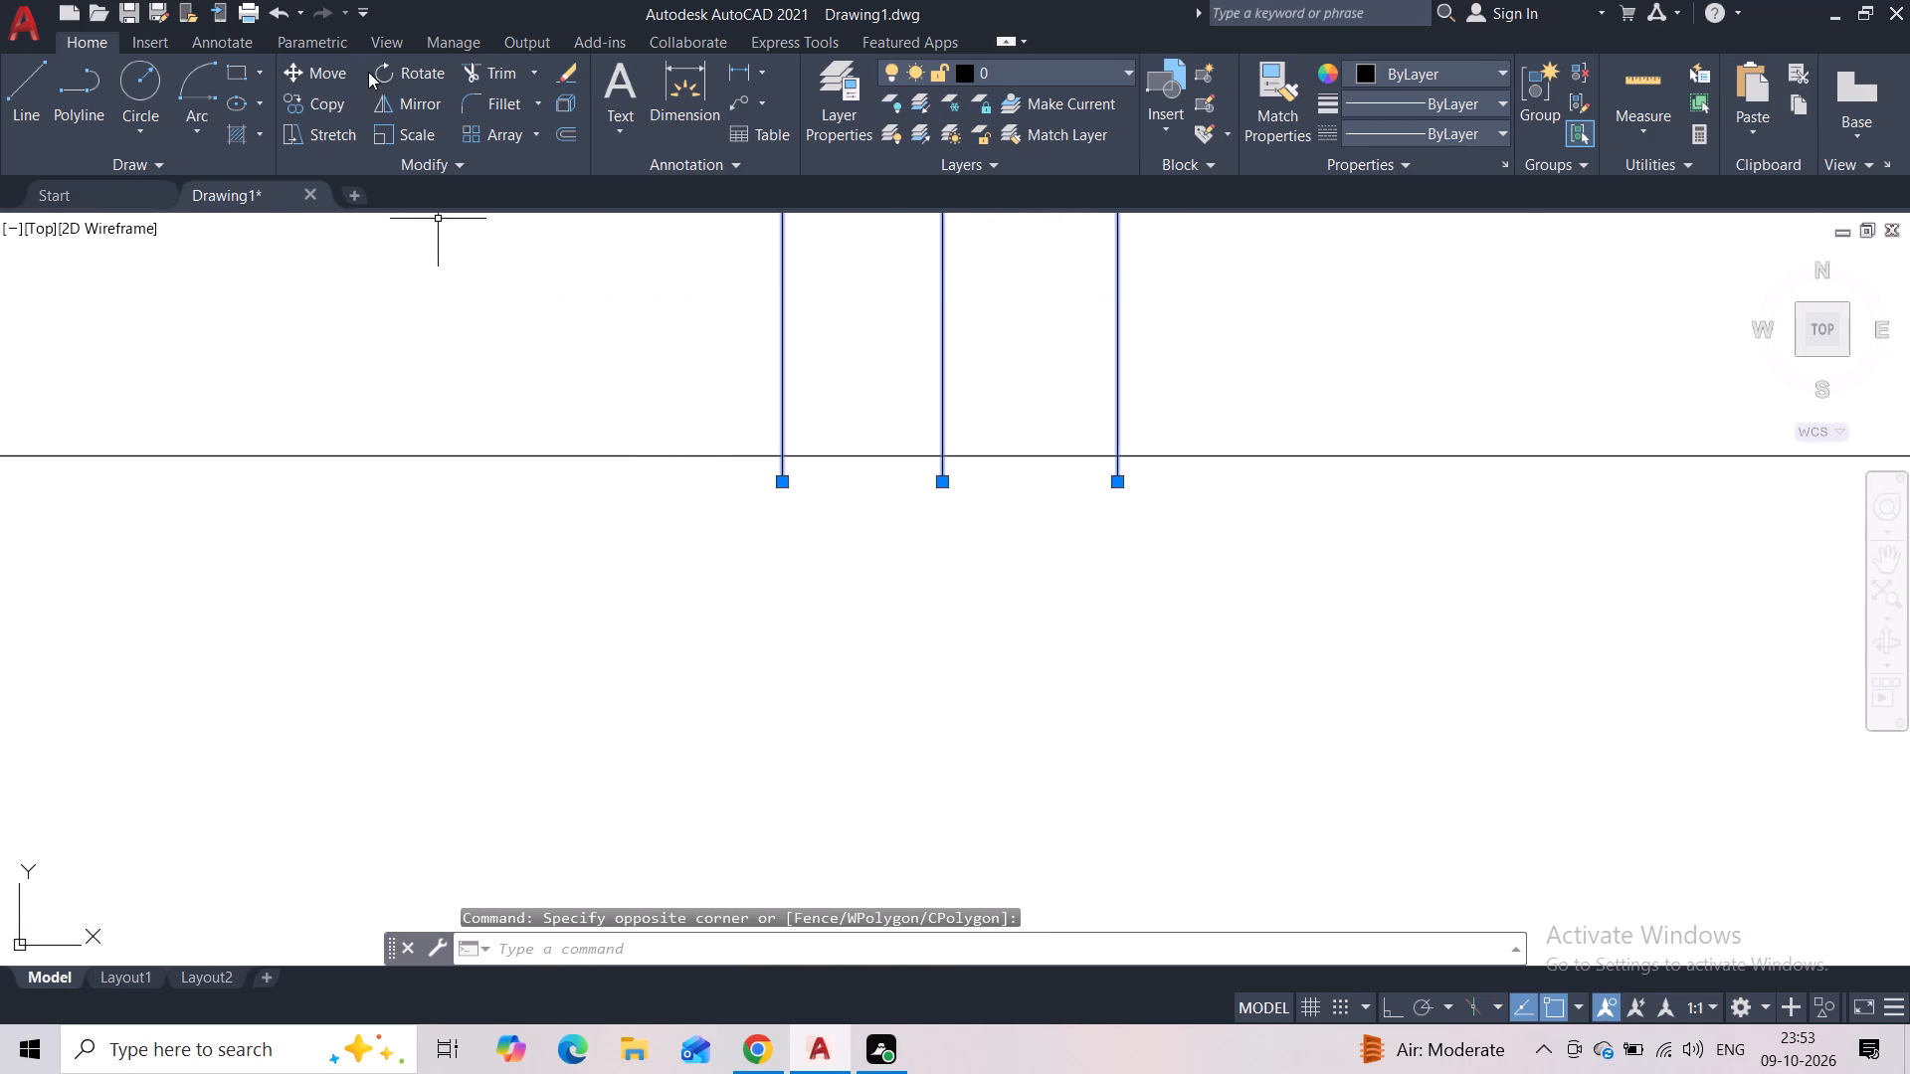
pyautogui.click(326, 85)
pyautogui.click(948, 483)
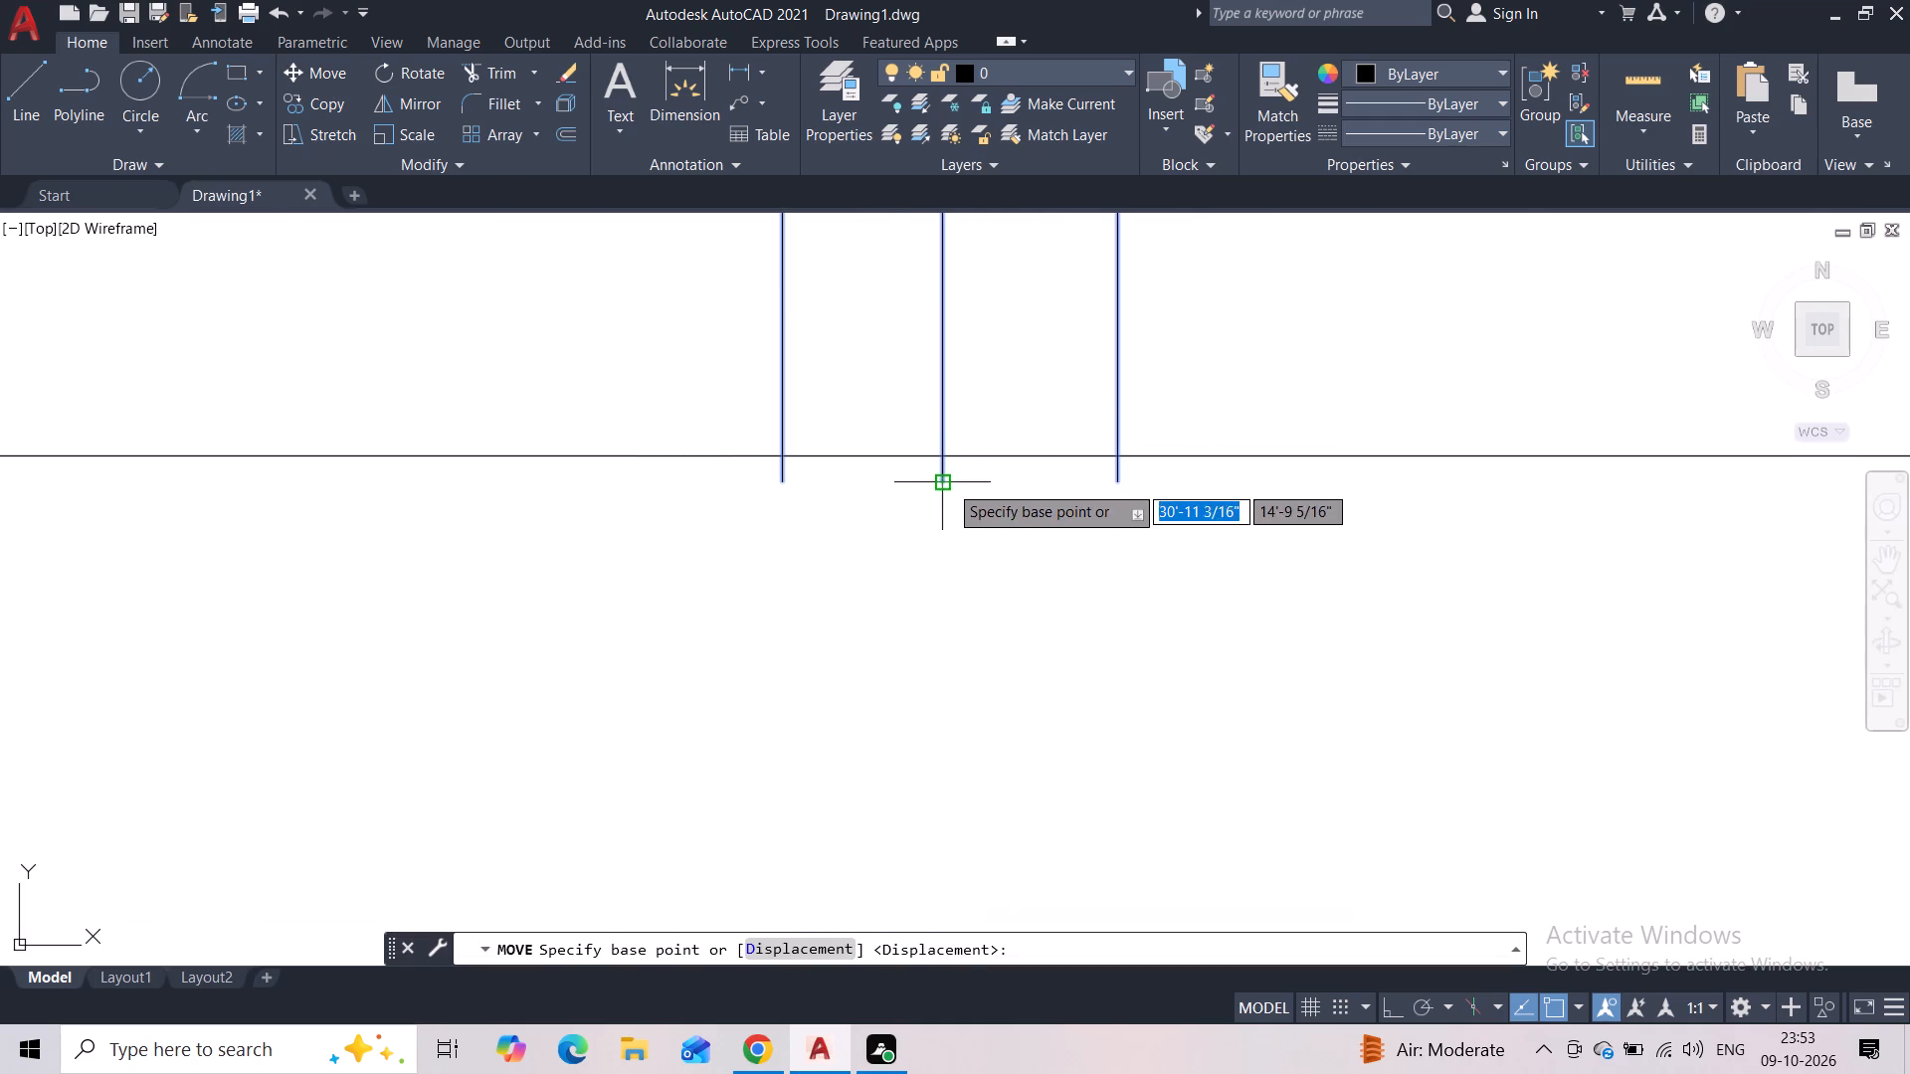
pyautogui.click(940, 462)
pyautogui.press('Escape')
# Draw a narrow upright rectangle about 1'-10" tall across the peak of the left door's outlines.
pyautogui.scroll(-5, 890, 401)
pyautogui.moveTo(645, 342); pyautogui.dragTo(642, 354, button='middle')
pyautogui.scroll(-3, 644, 342)
pyautogui.moveTo(639, 348); pyautogui.dragTo(922, 602, button='middle')
pyautogui.scroll(2, 669, 425)
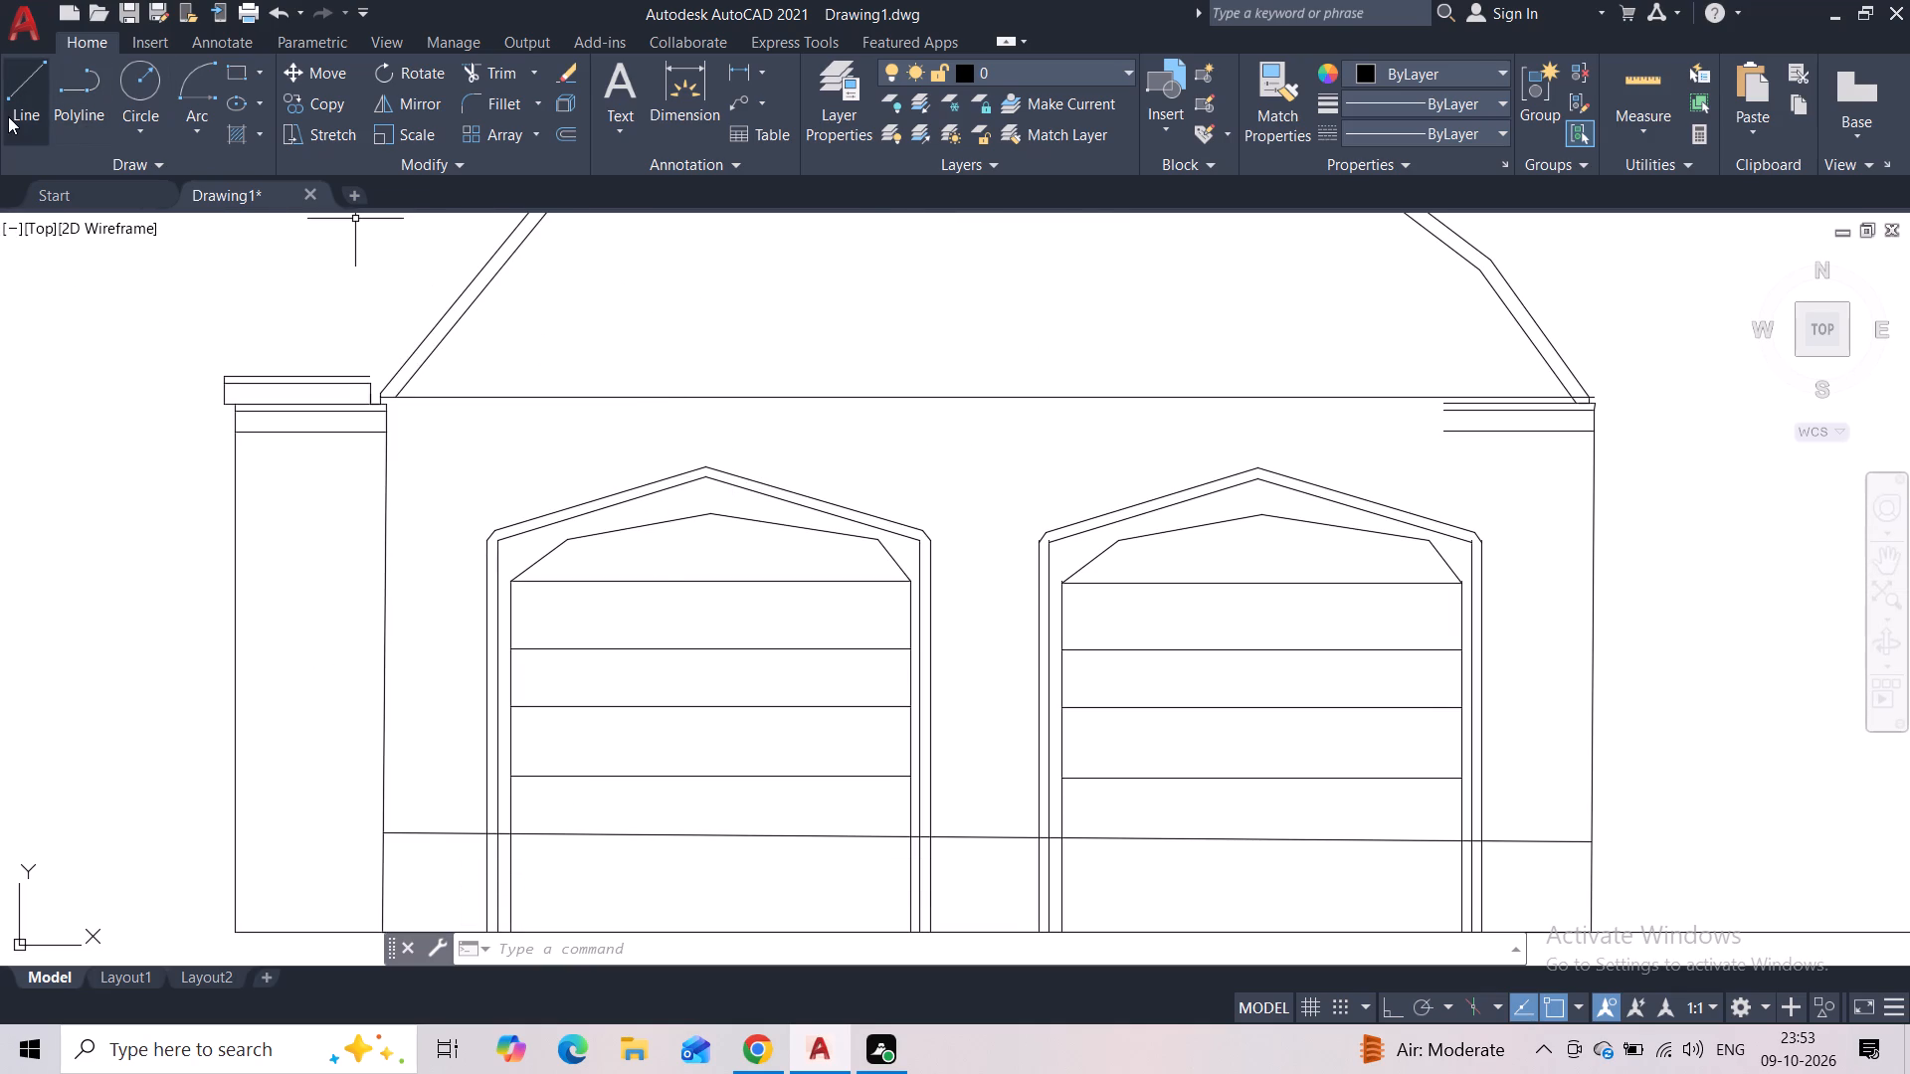
pyautogui.click(234, 72)
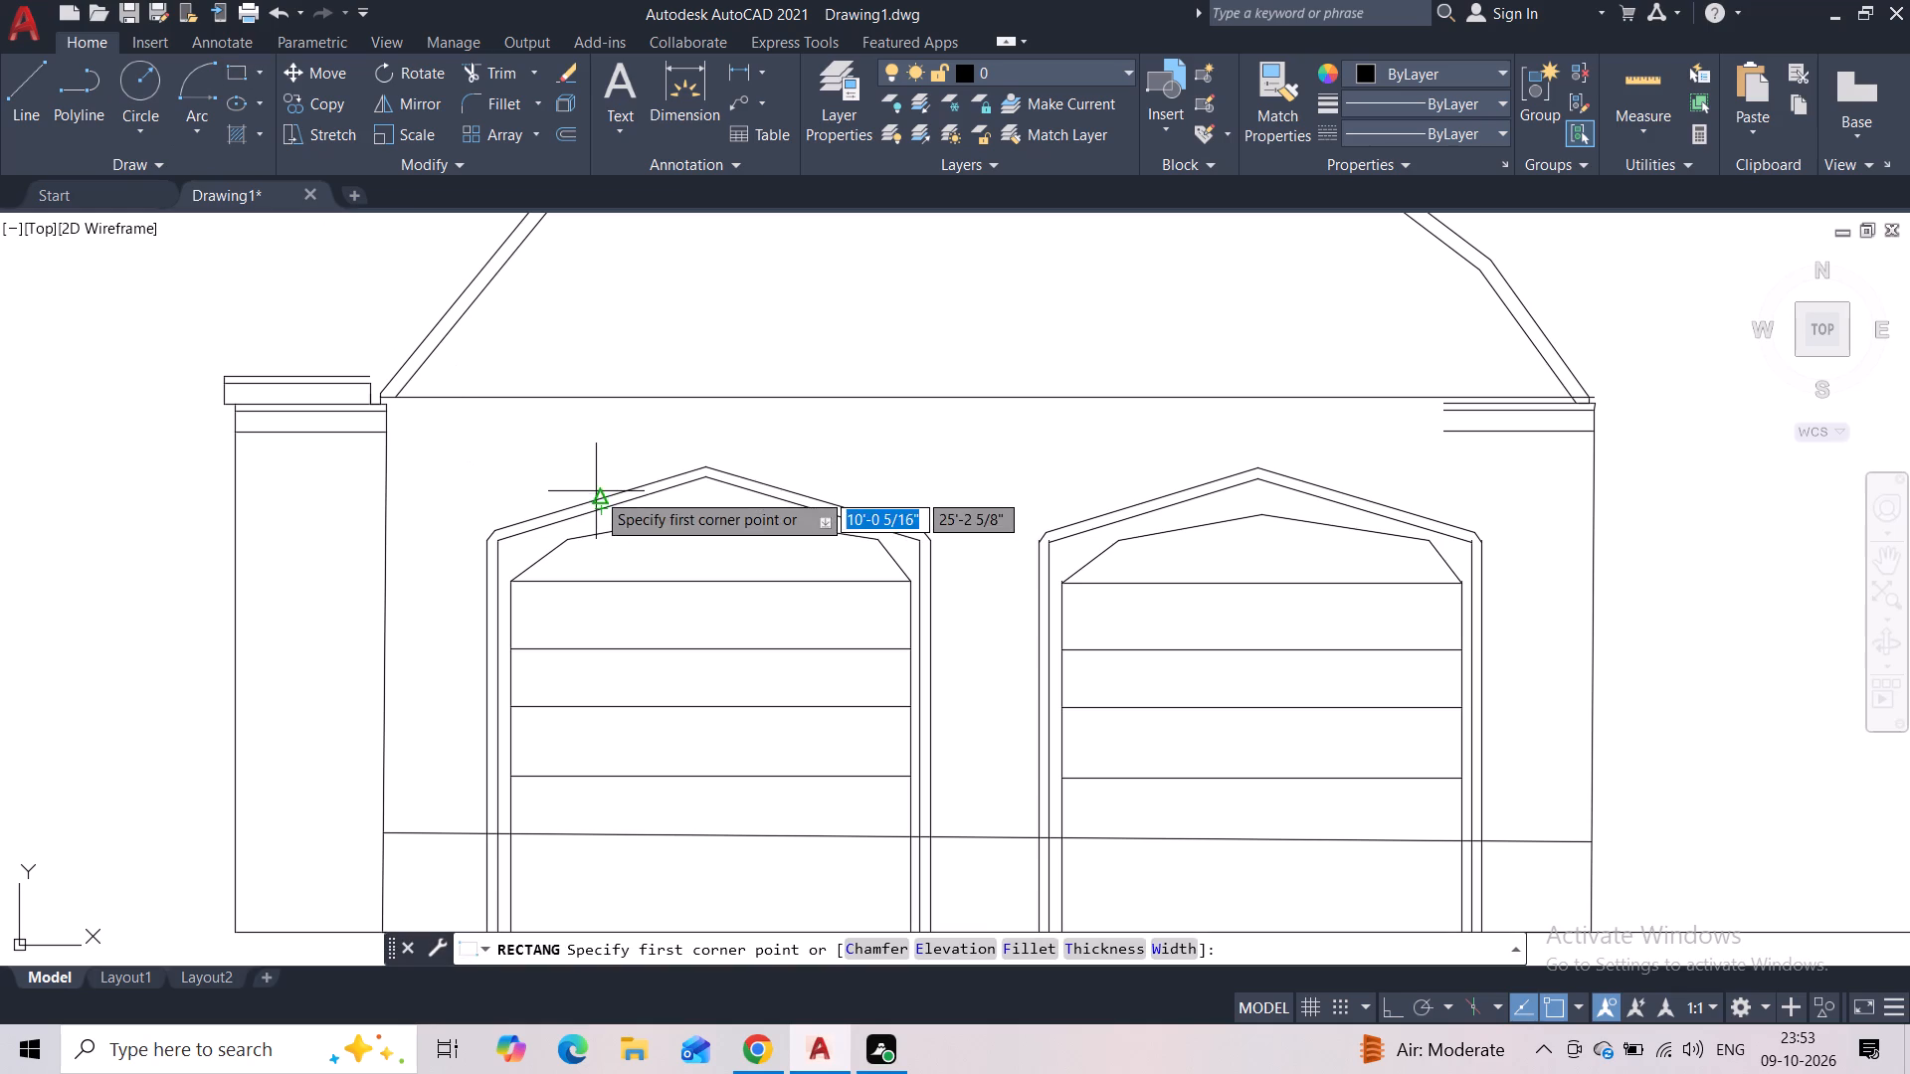
pyautogui.scroll(2, 677, 519)
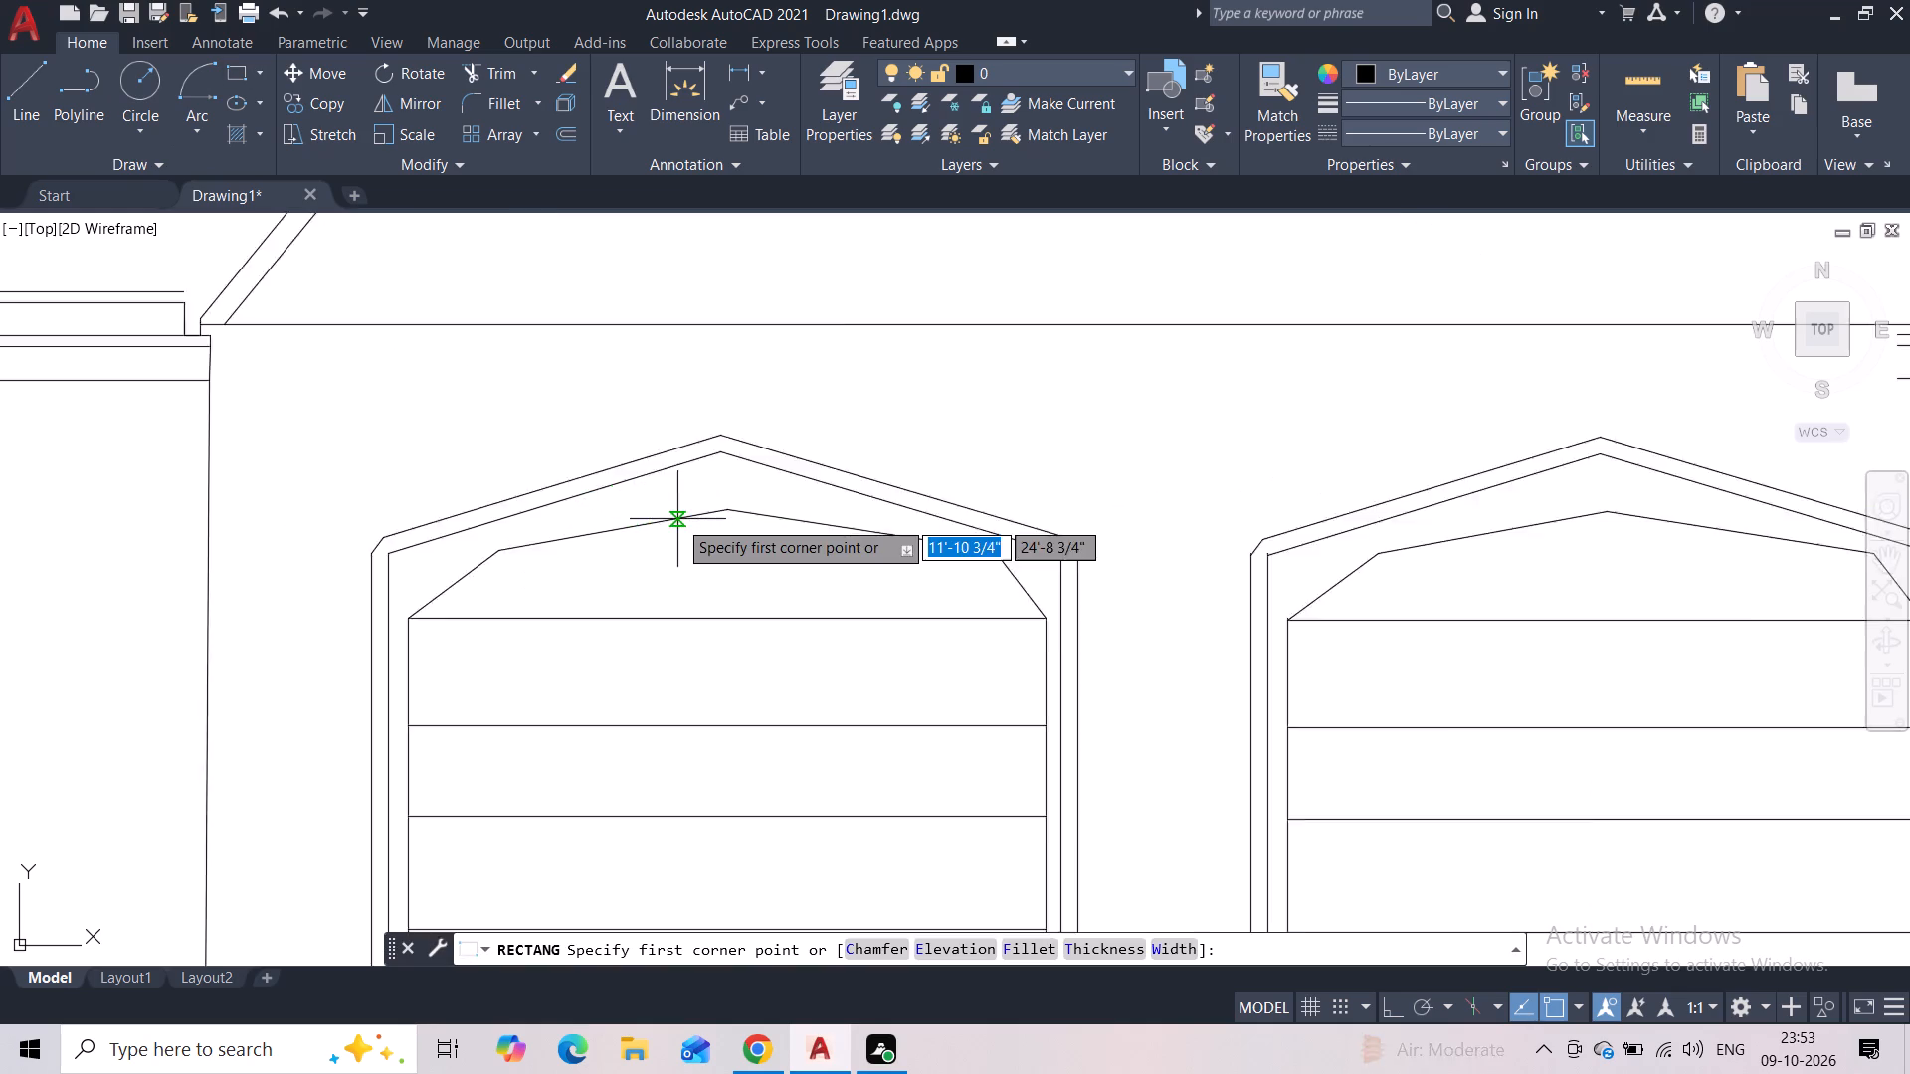
pyautogui.scroll(1, 677, 519)
pyautogui.click(735, 340)
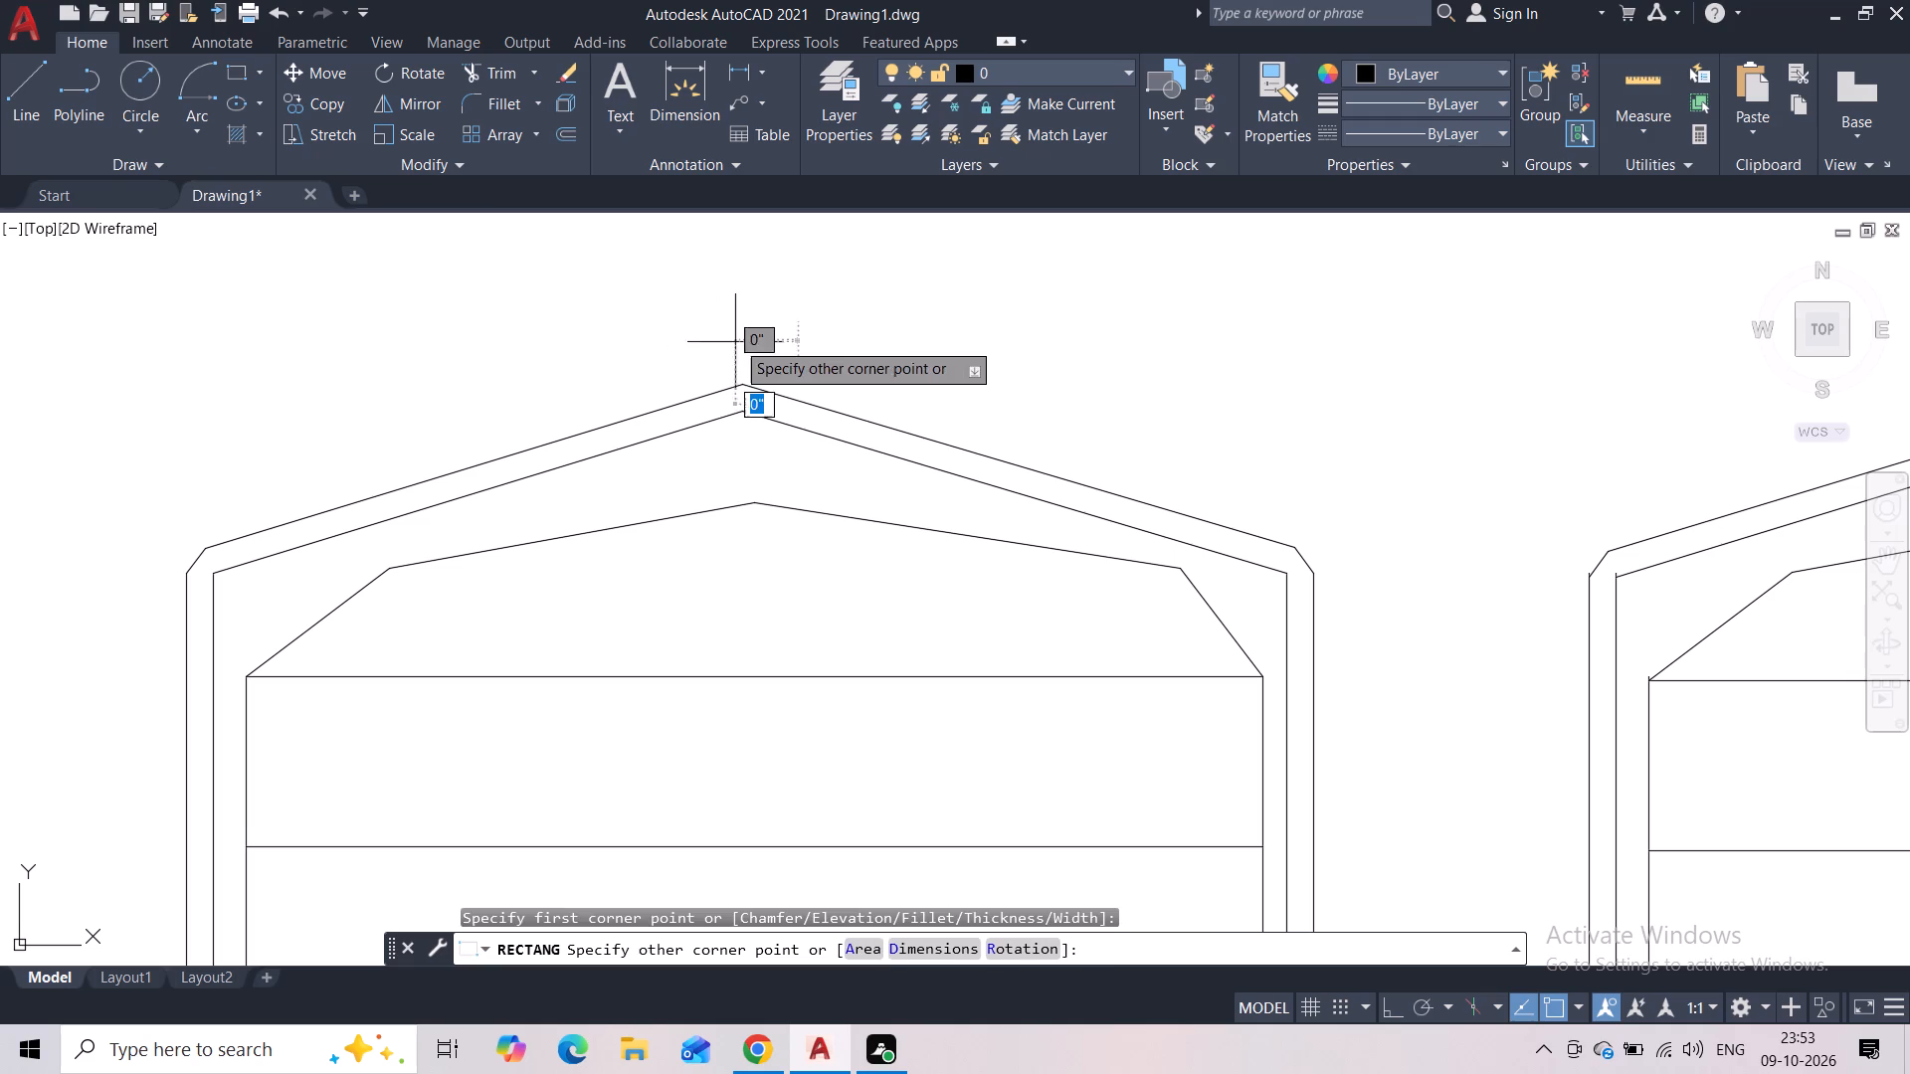
pyautogui.click(765, 540)
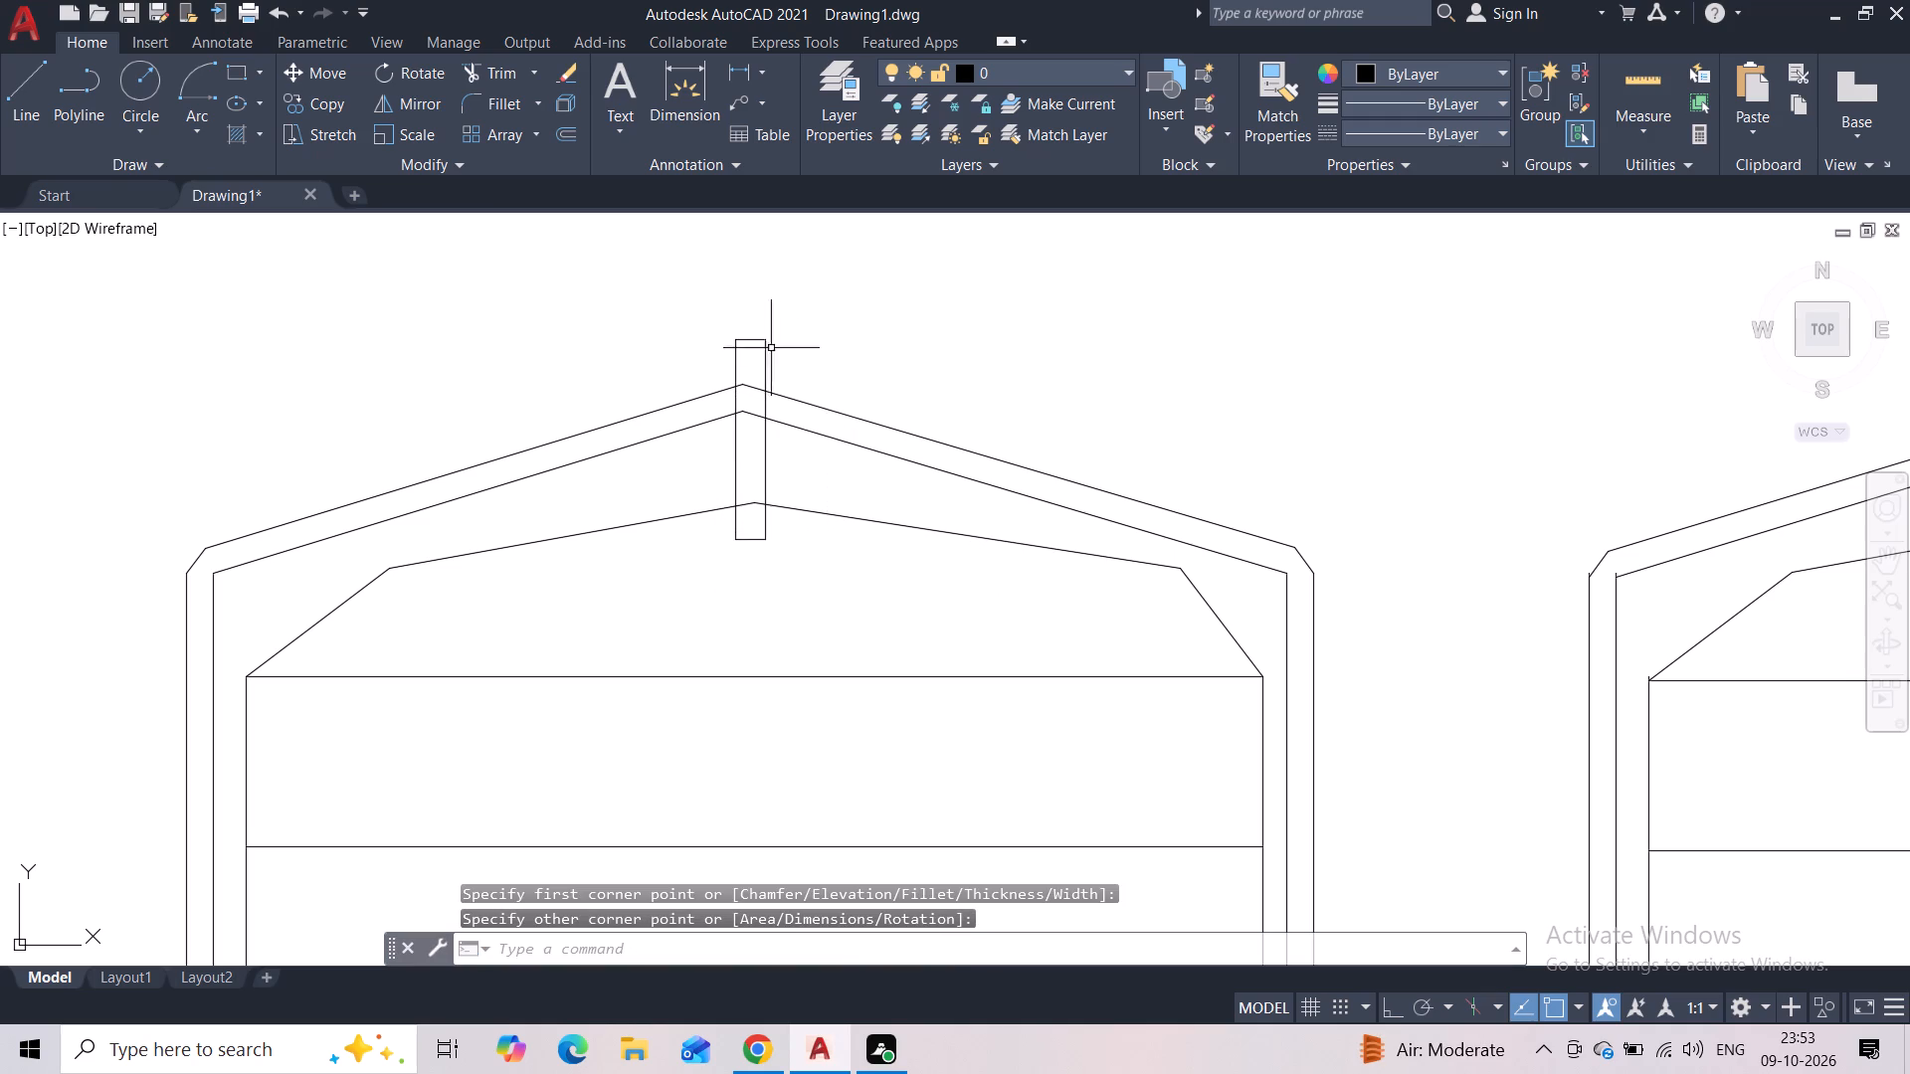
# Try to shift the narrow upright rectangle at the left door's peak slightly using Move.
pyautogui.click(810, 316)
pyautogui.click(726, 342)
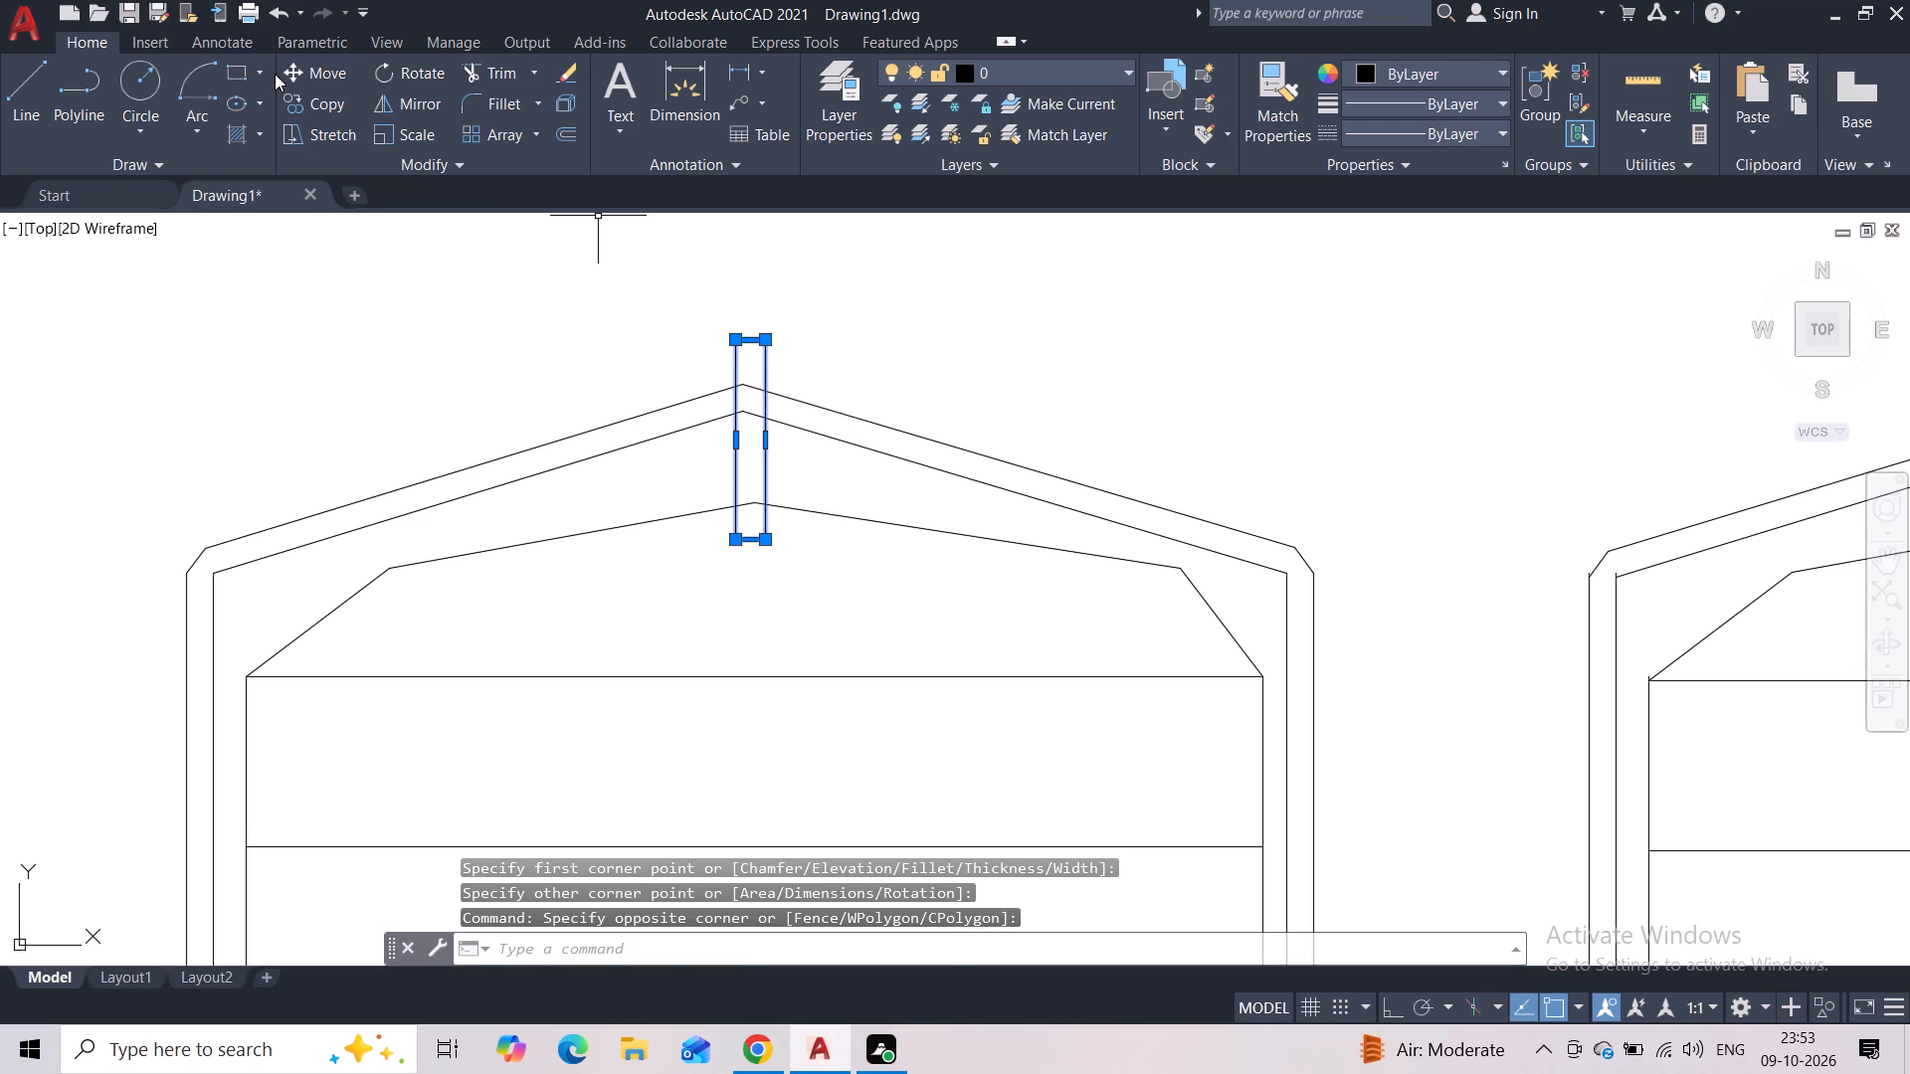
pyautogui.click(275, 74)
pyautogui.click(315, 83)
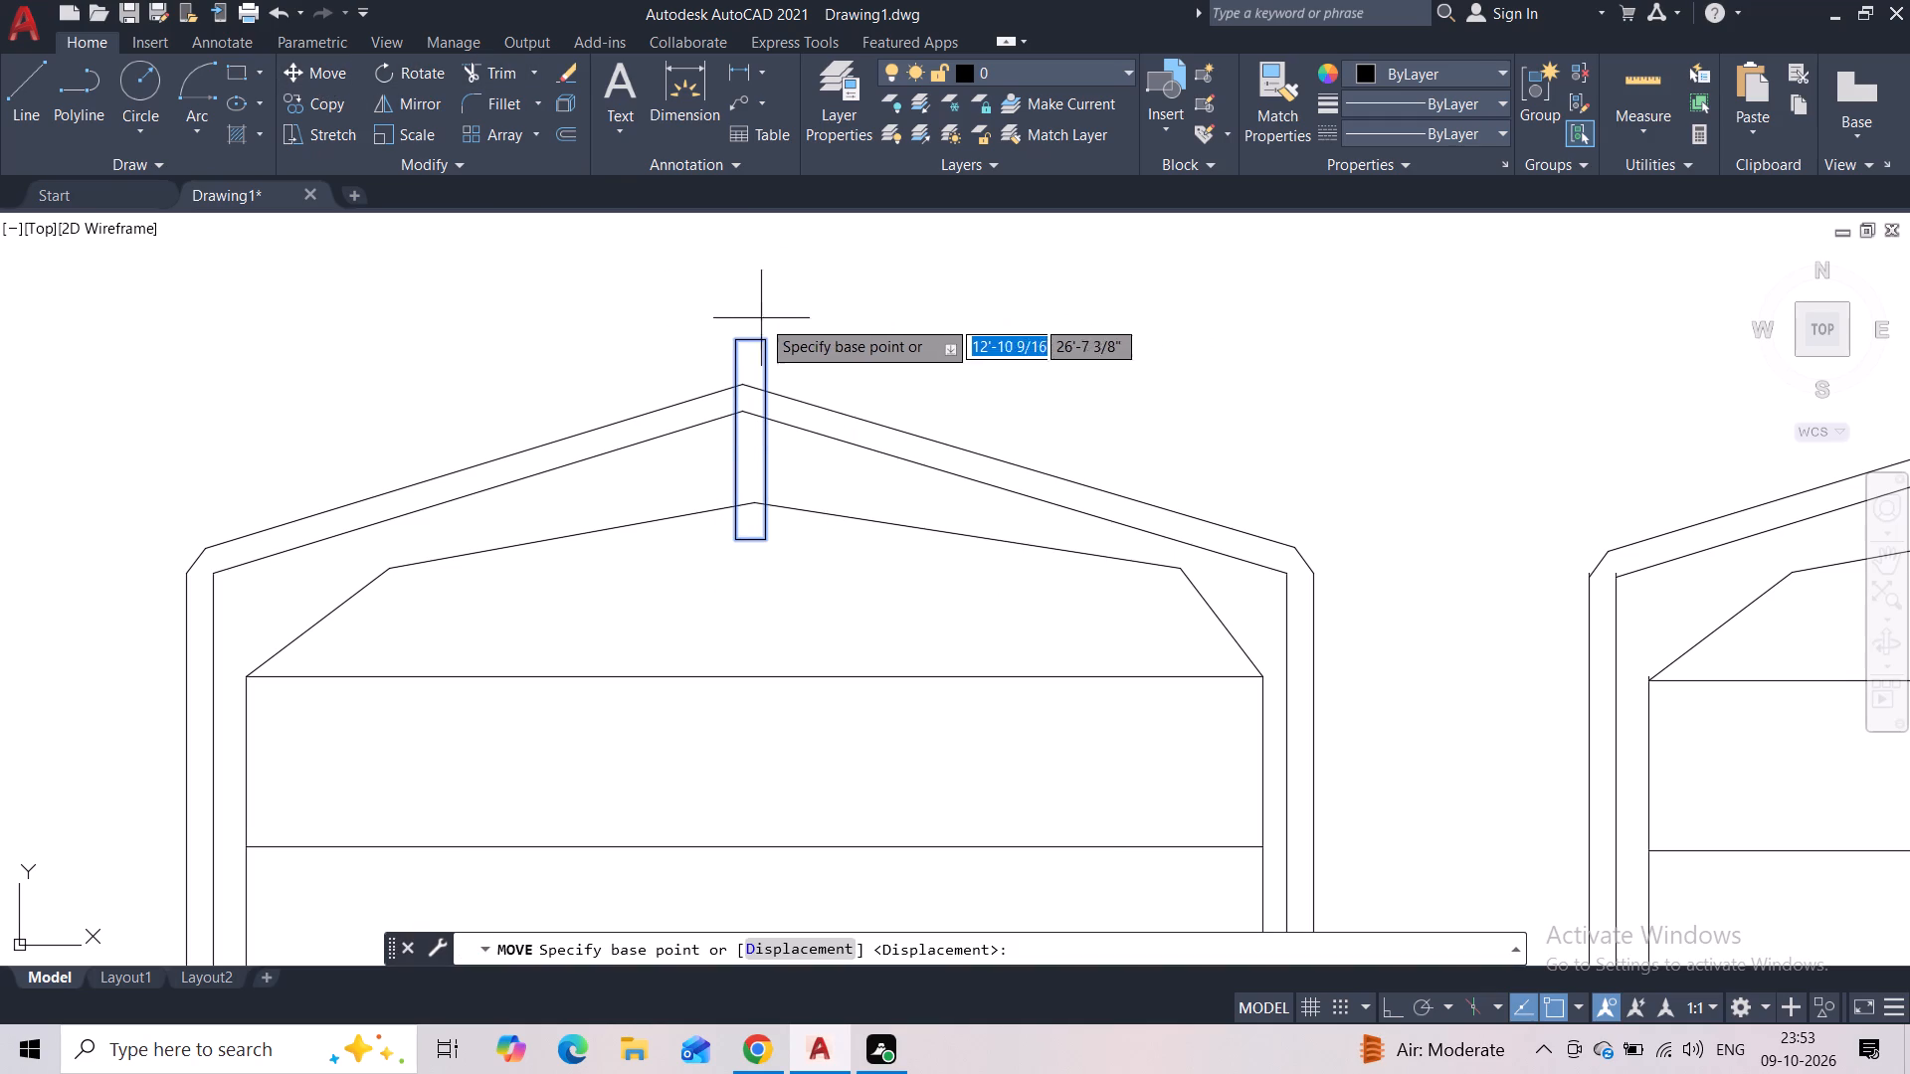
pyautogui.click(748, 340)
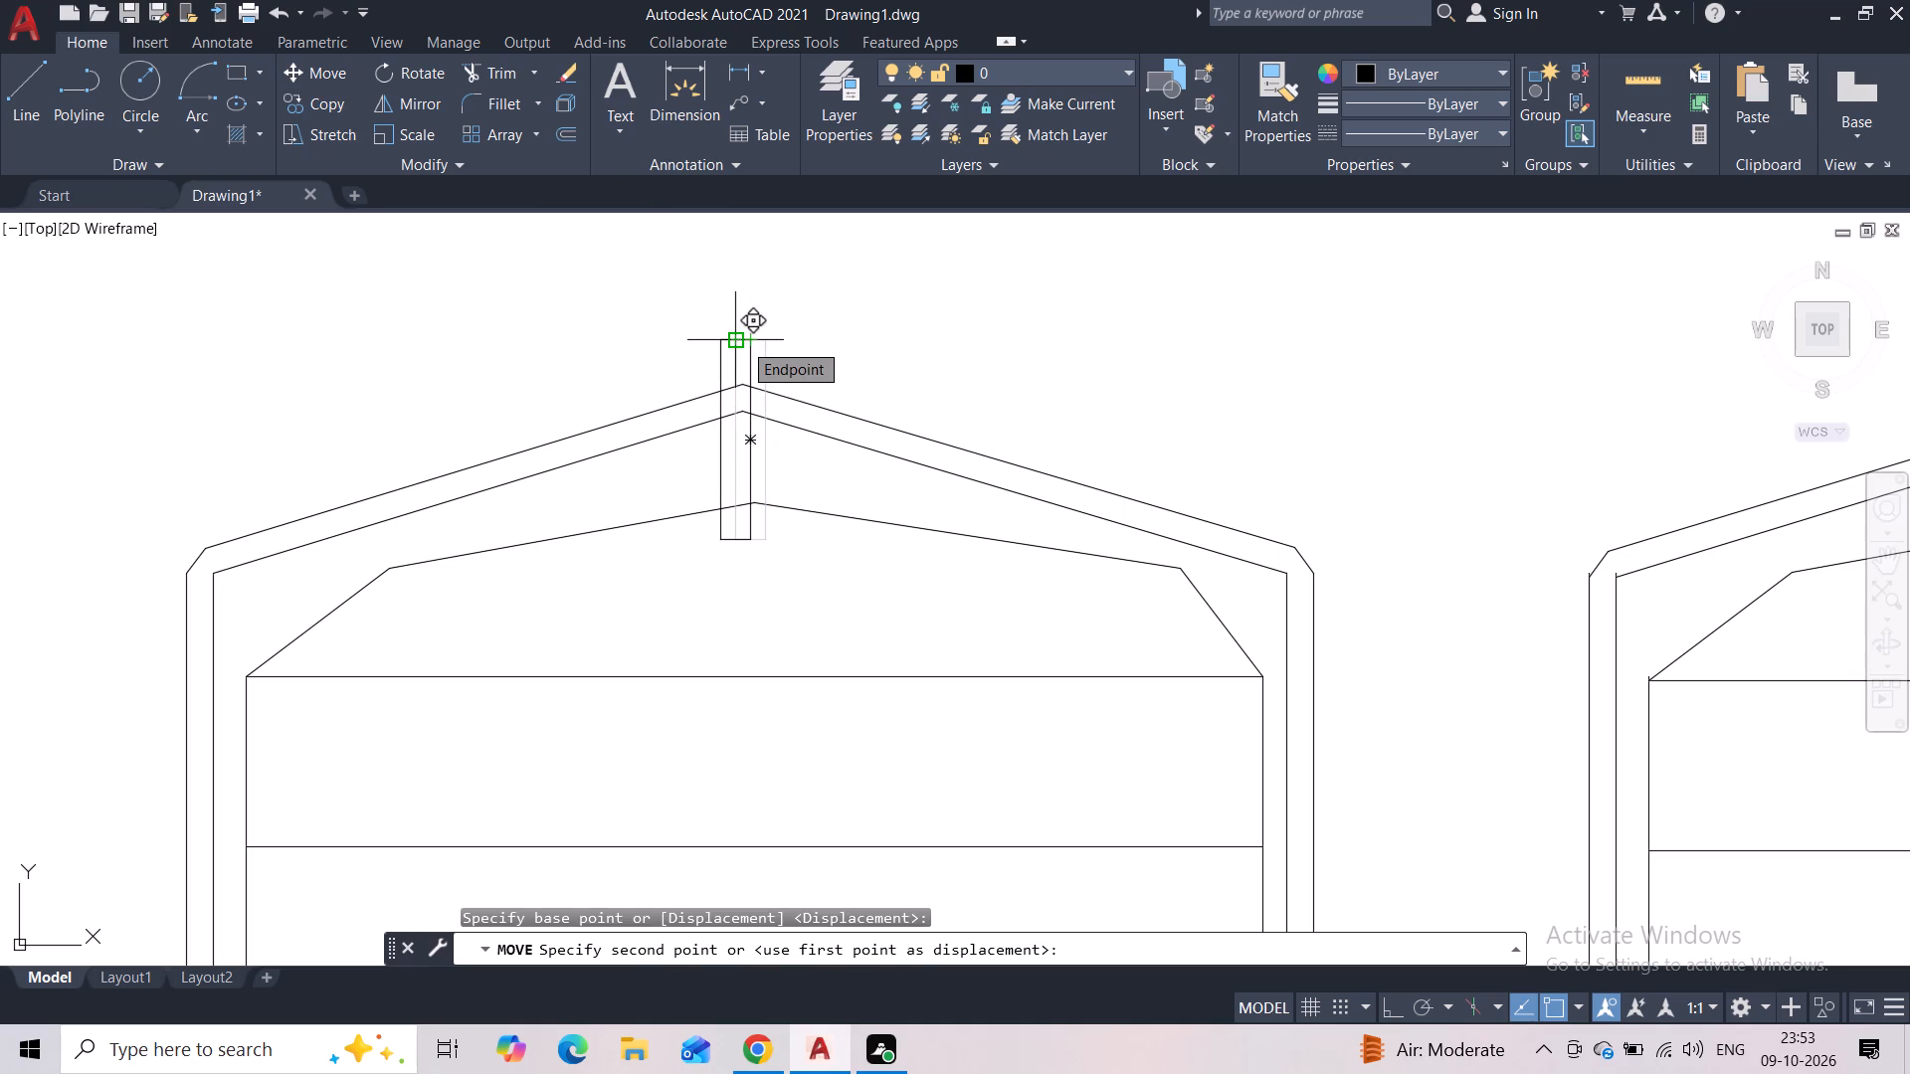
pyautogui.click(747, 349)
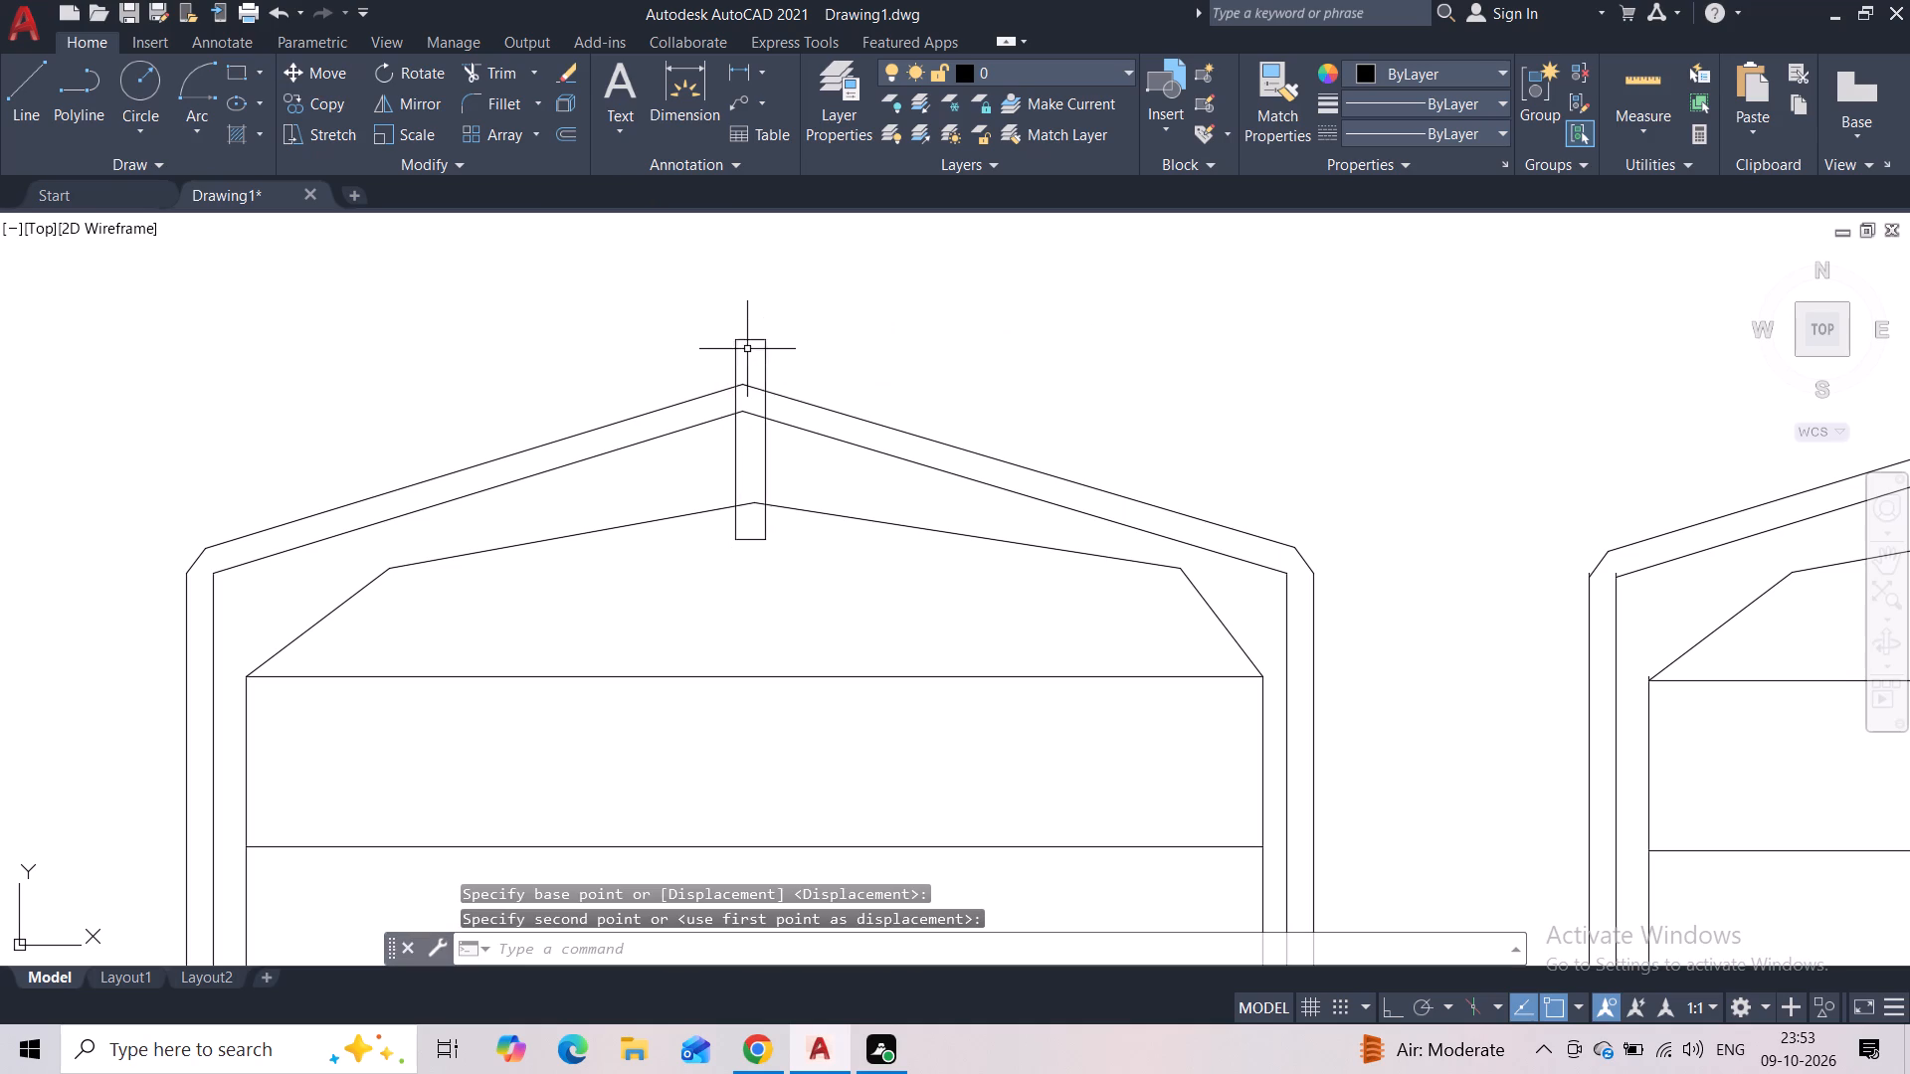
# Copy the narrow upright rectangle from the left door's peak about 13'-2" straight across to the right door's peak.
pyautogui.scroll(-2, 807, 338)
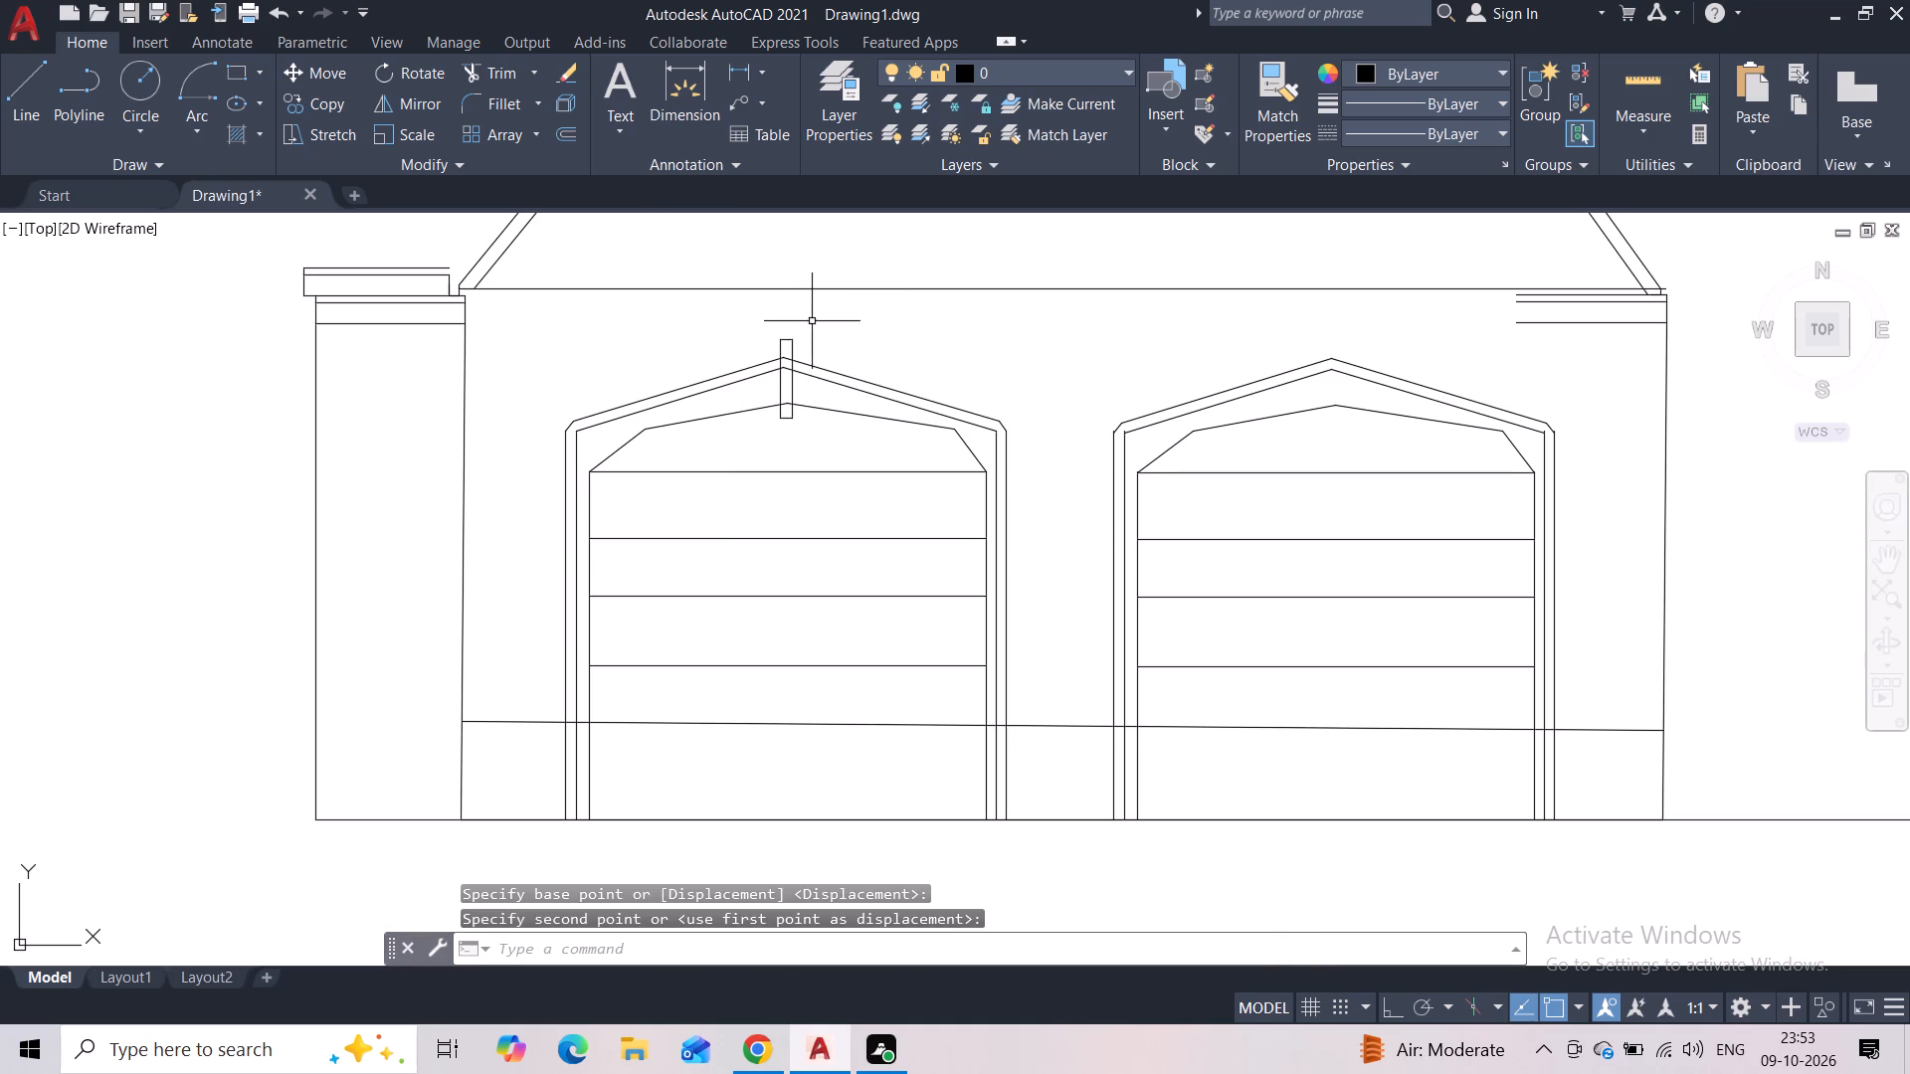
pyautogui.click(810, 336)
pyautogui.click(783, 338)
pyautogui.click(778, 347)
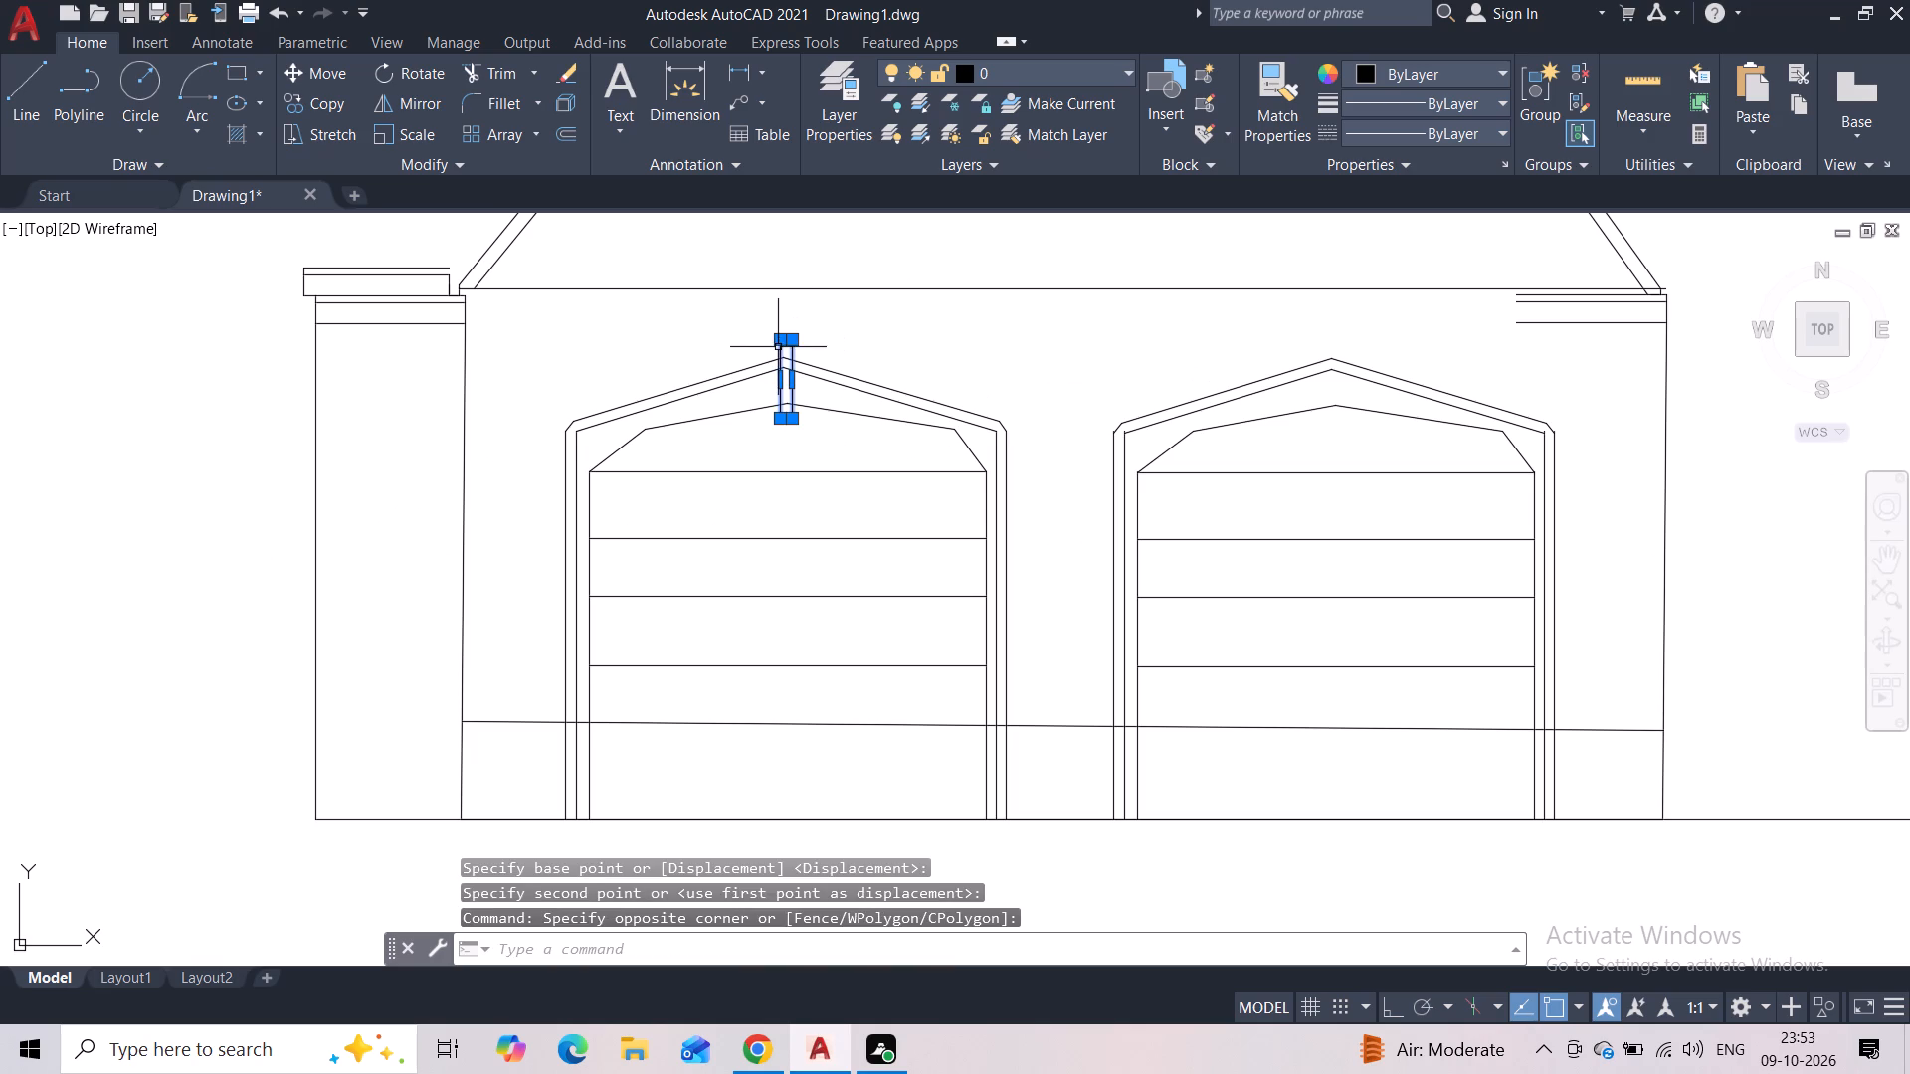
pyautogui.click(337, 98)
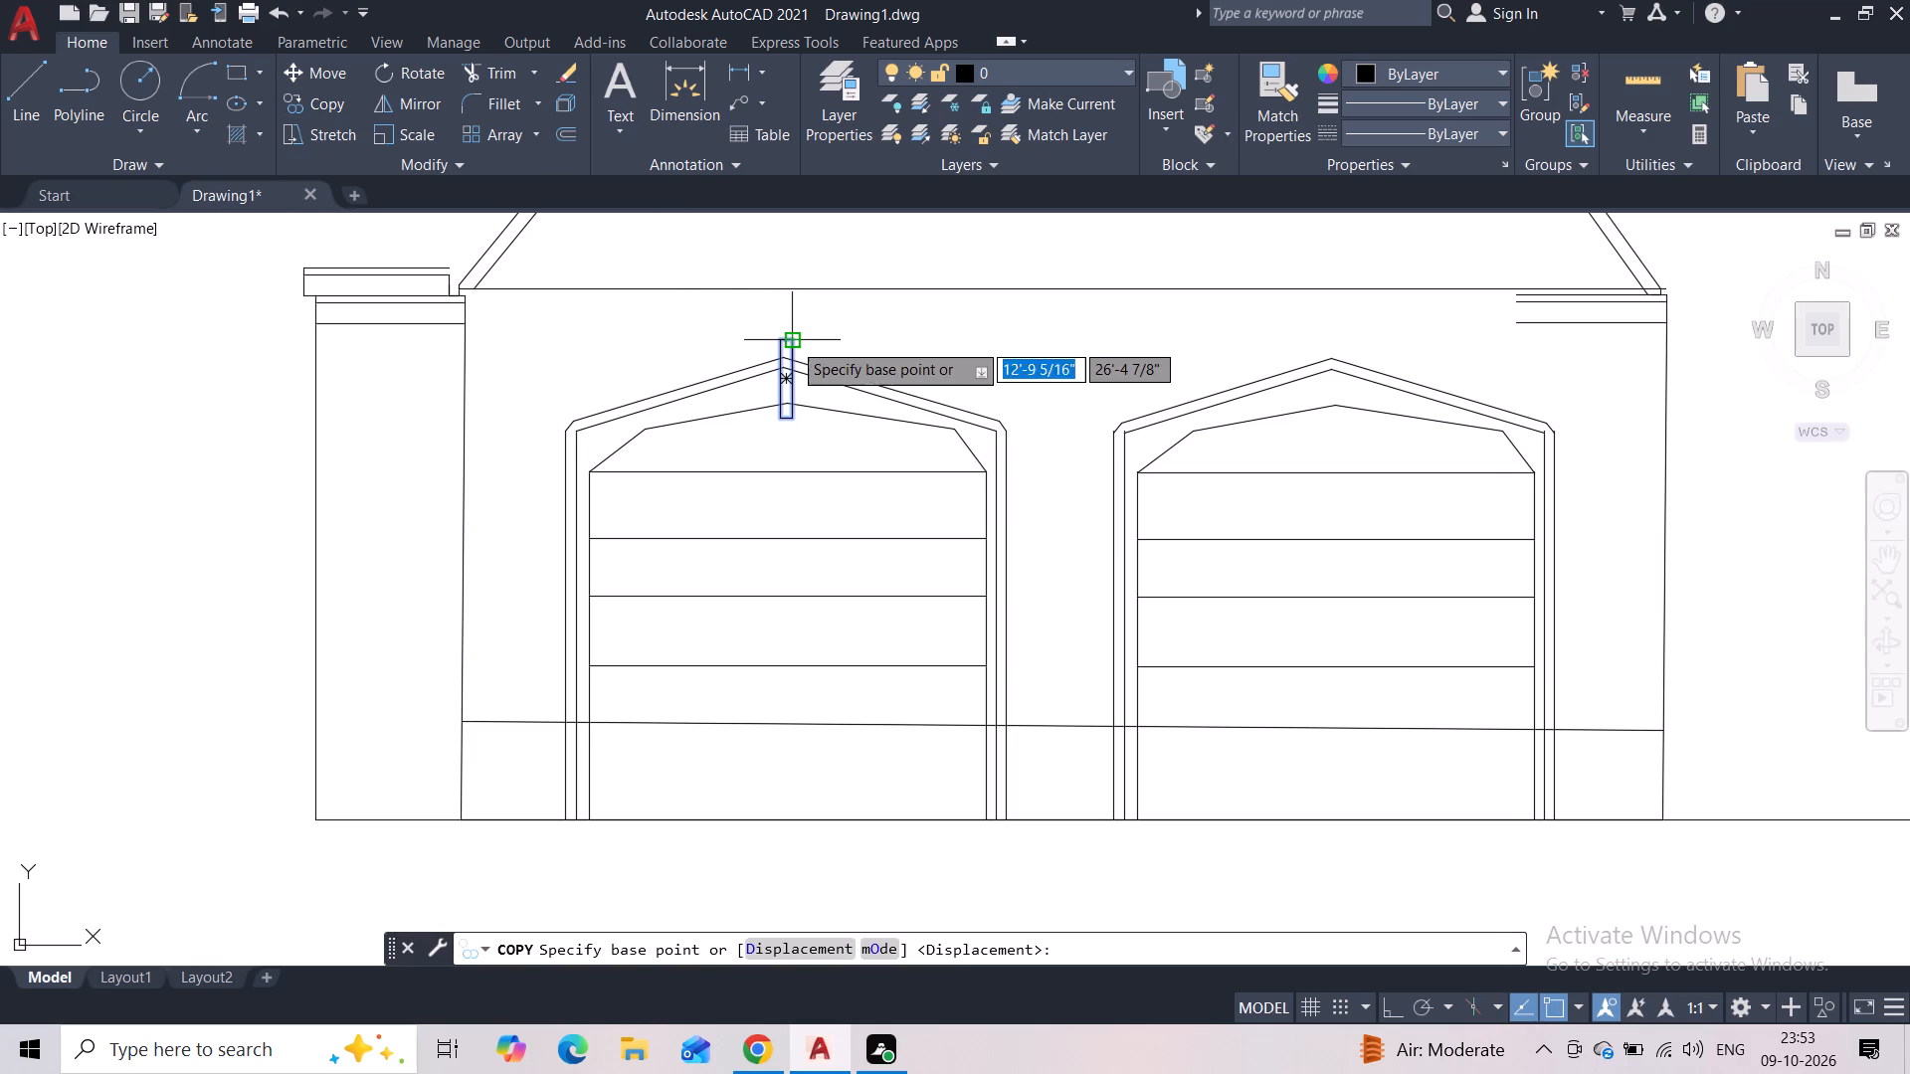
pyautogui.scroll(4, 792, 341)
pyautogui.click(732, 336)
pyautogui.scroll(-6, 945, 335)
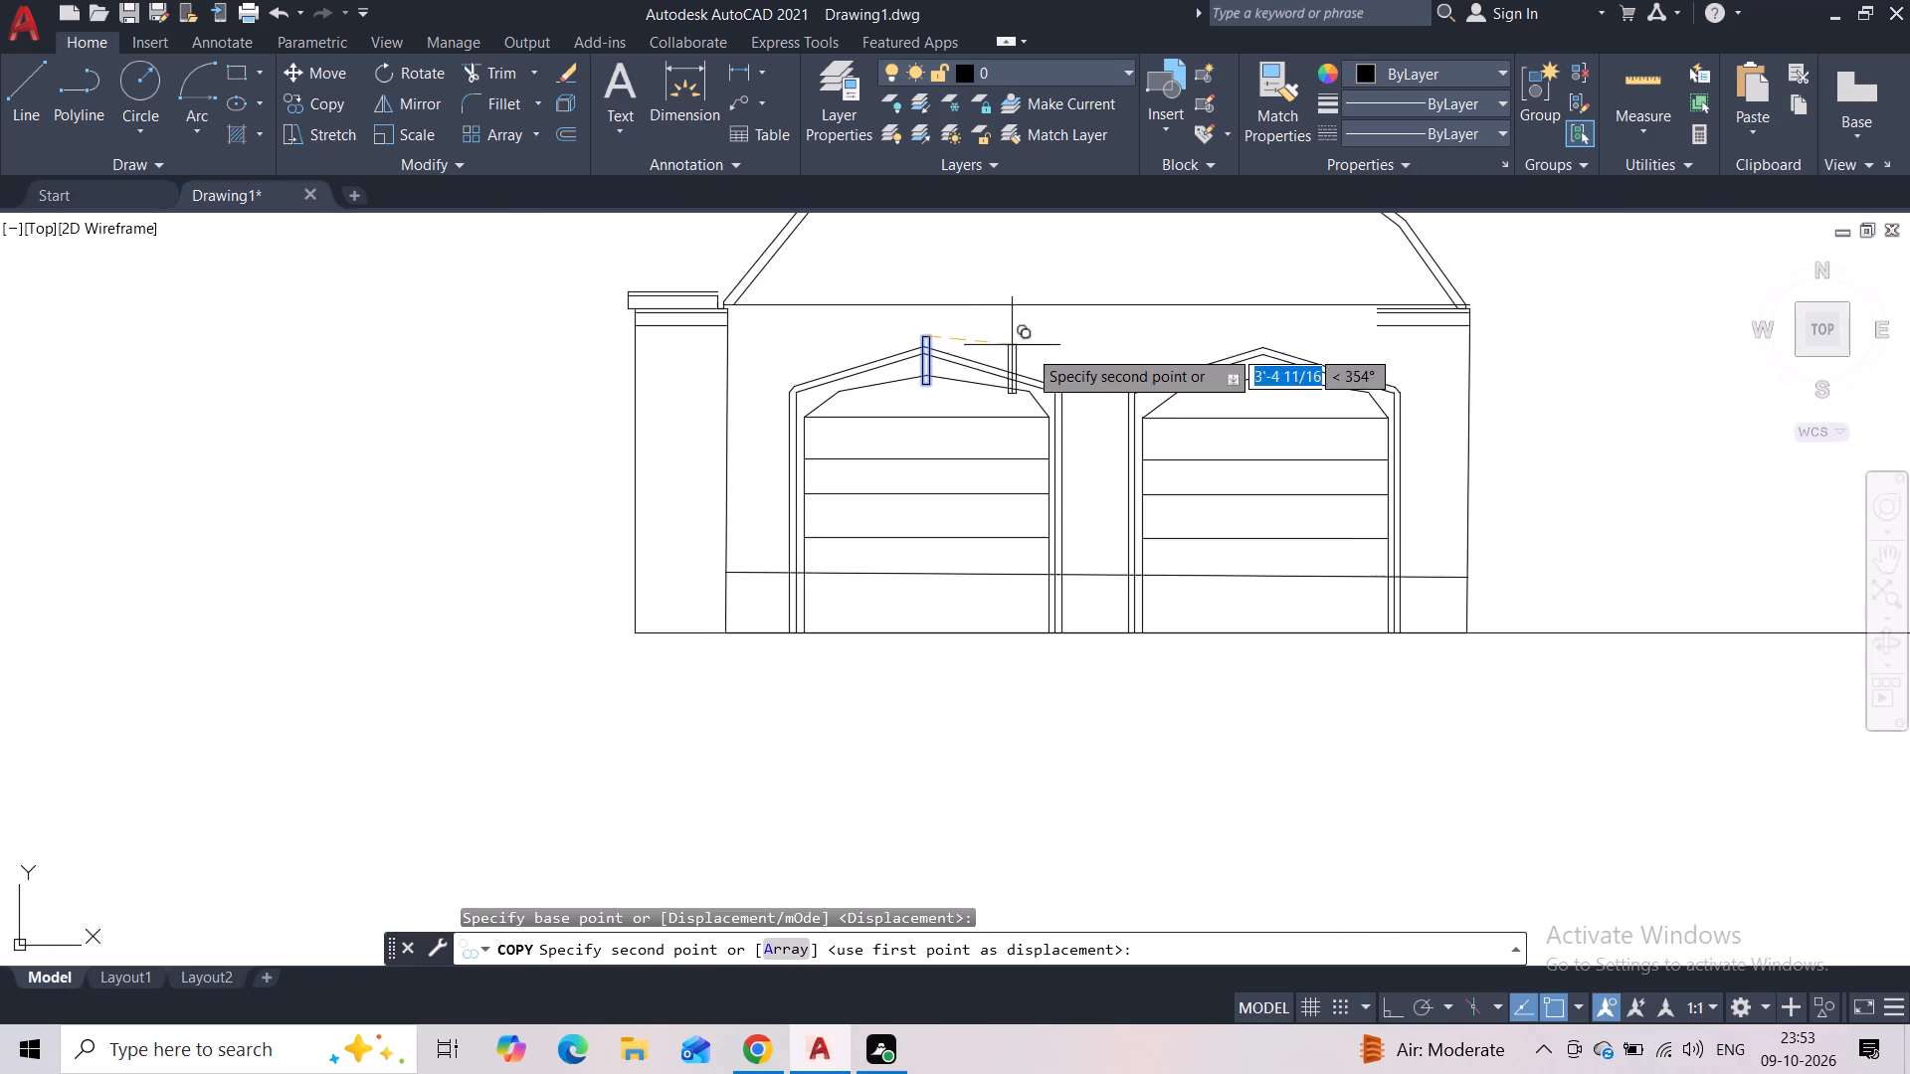
pyautogui.scroll(3, 1258, 336)
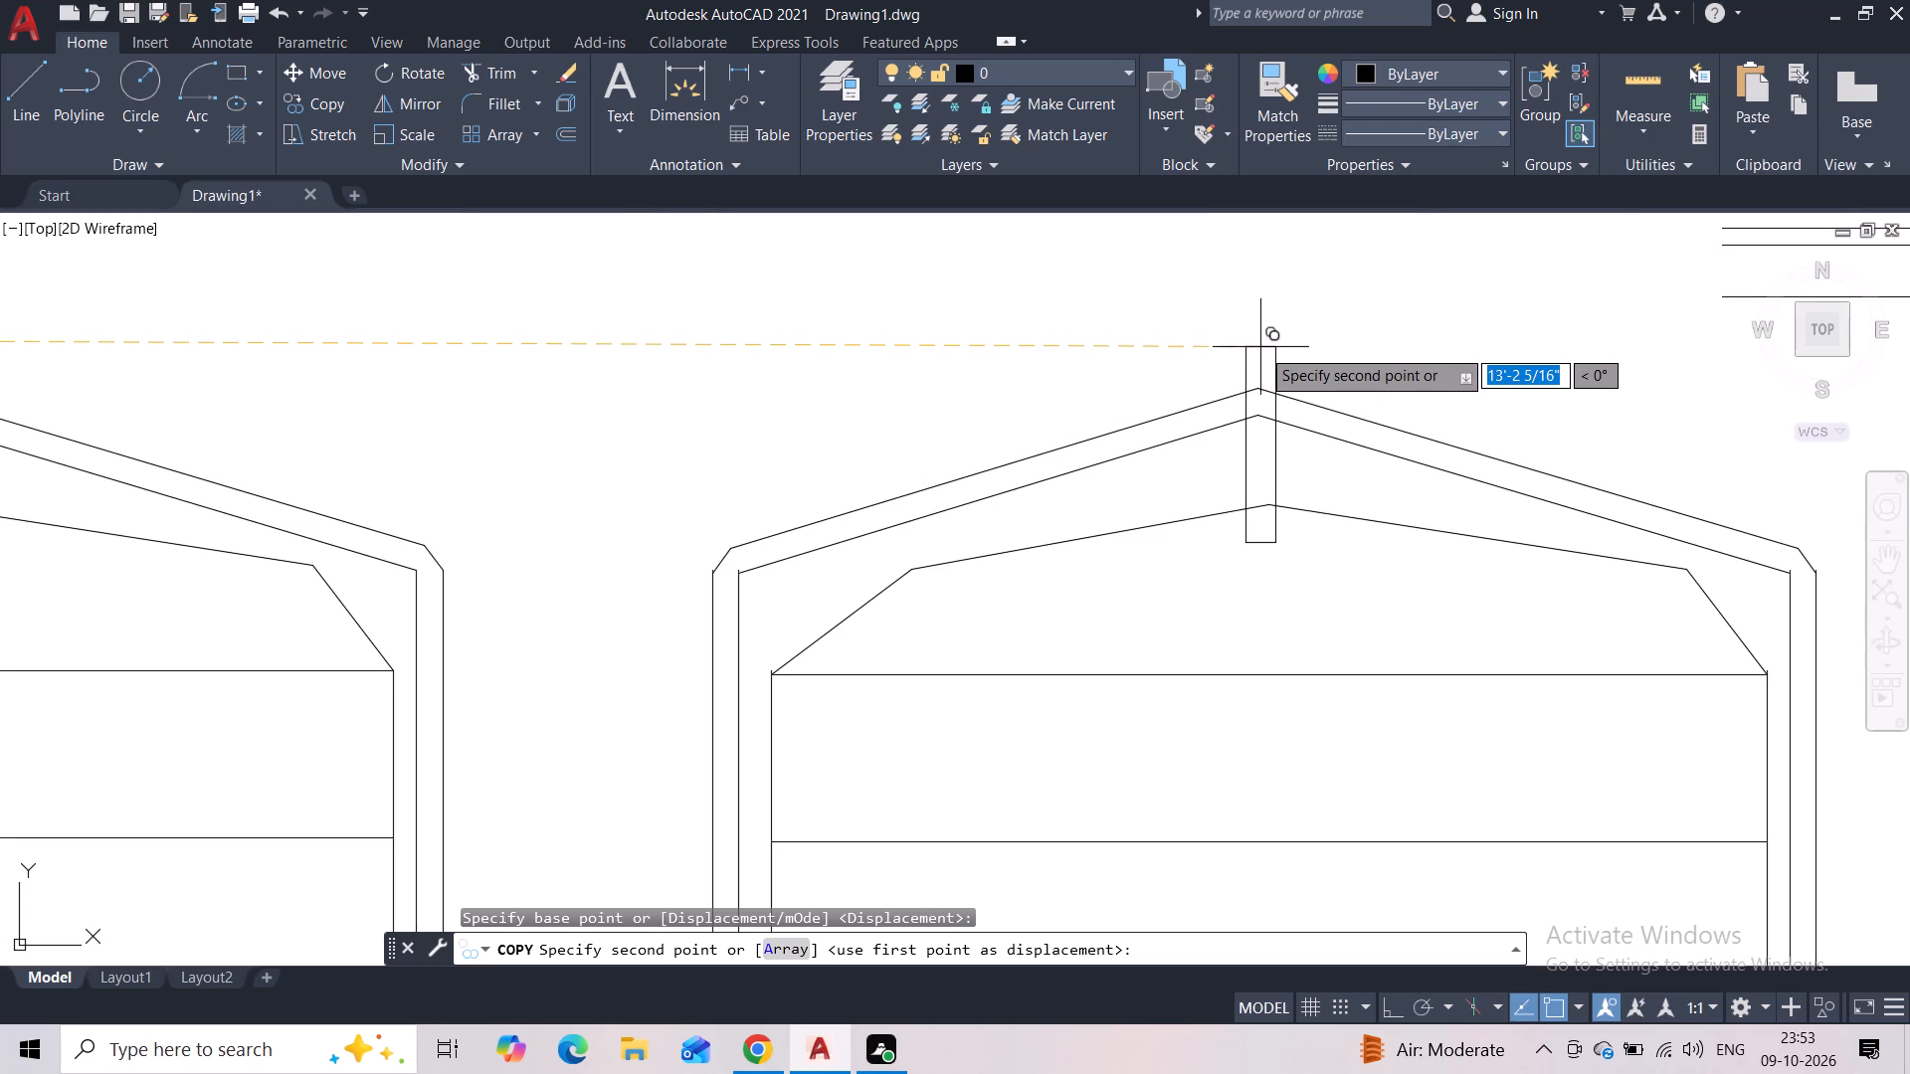
pyautogui.click(1260, 349)
pyautogui.press('Escape')
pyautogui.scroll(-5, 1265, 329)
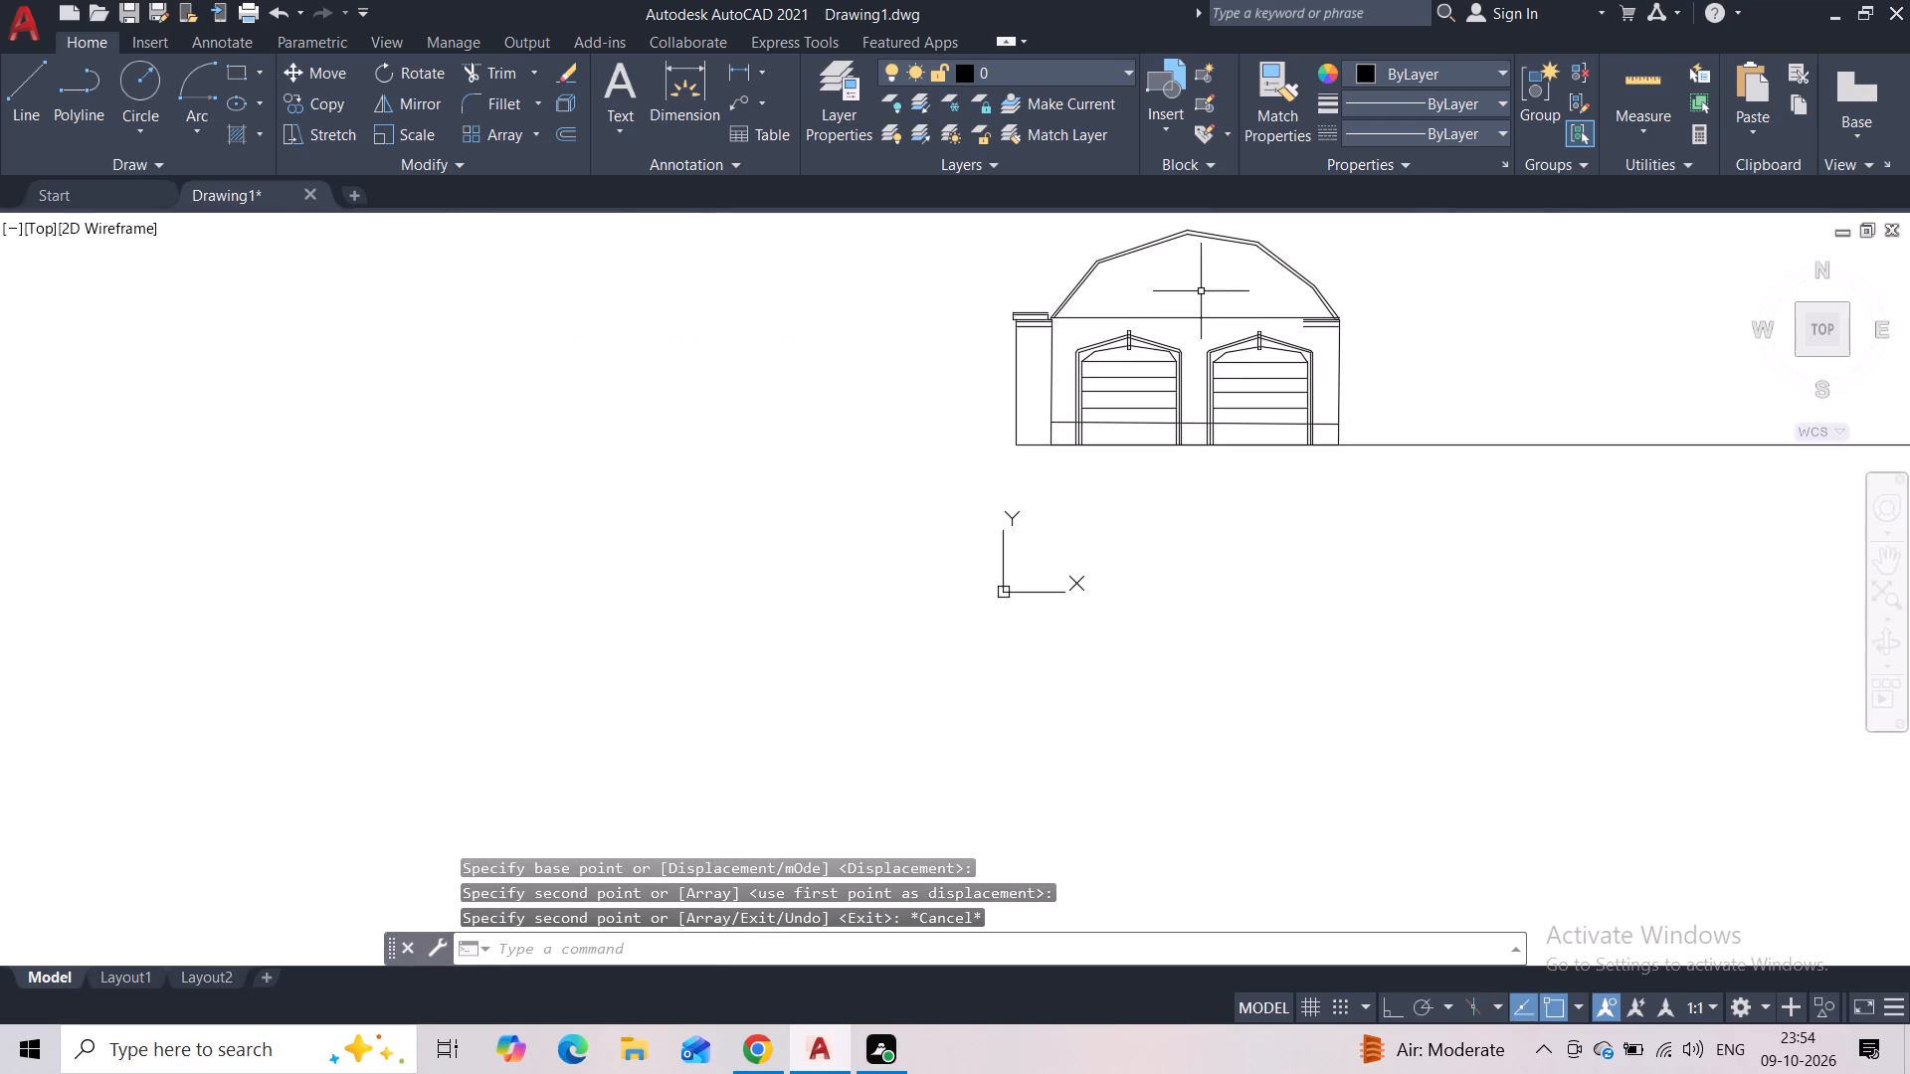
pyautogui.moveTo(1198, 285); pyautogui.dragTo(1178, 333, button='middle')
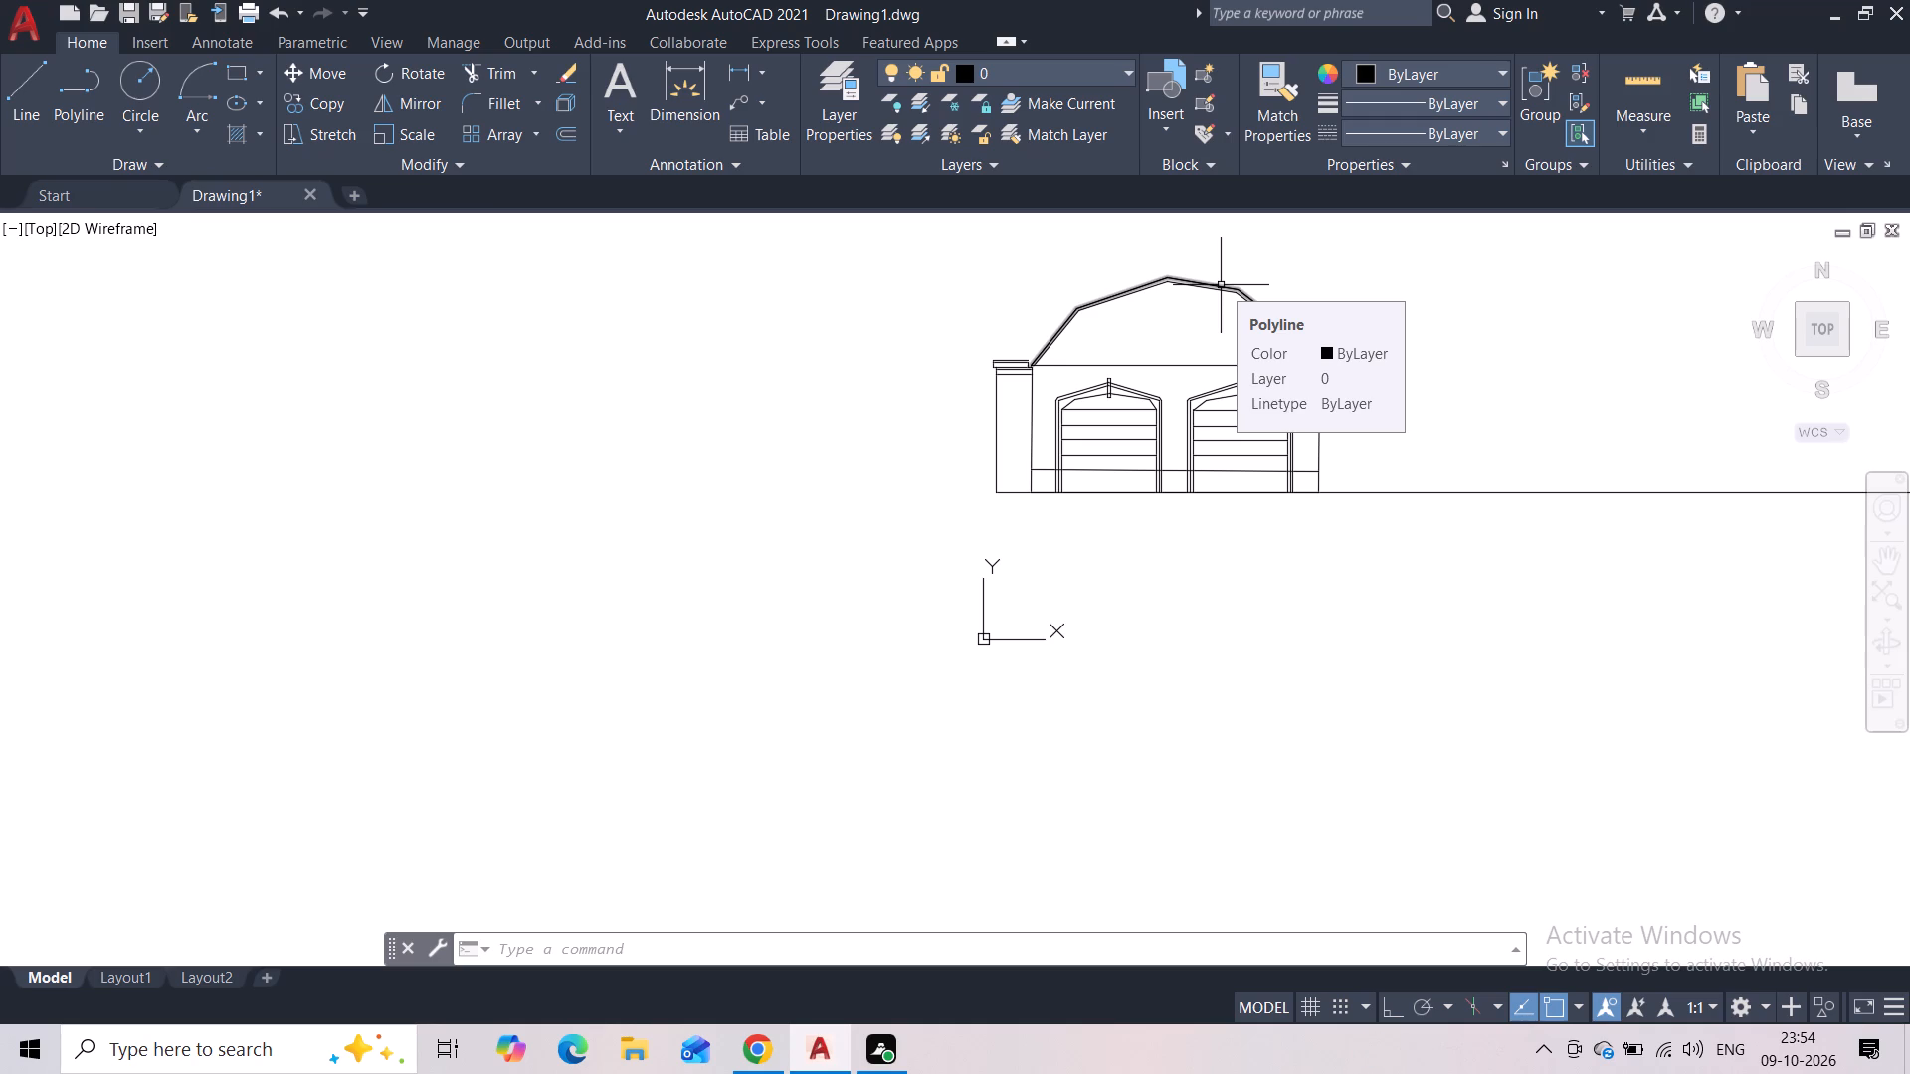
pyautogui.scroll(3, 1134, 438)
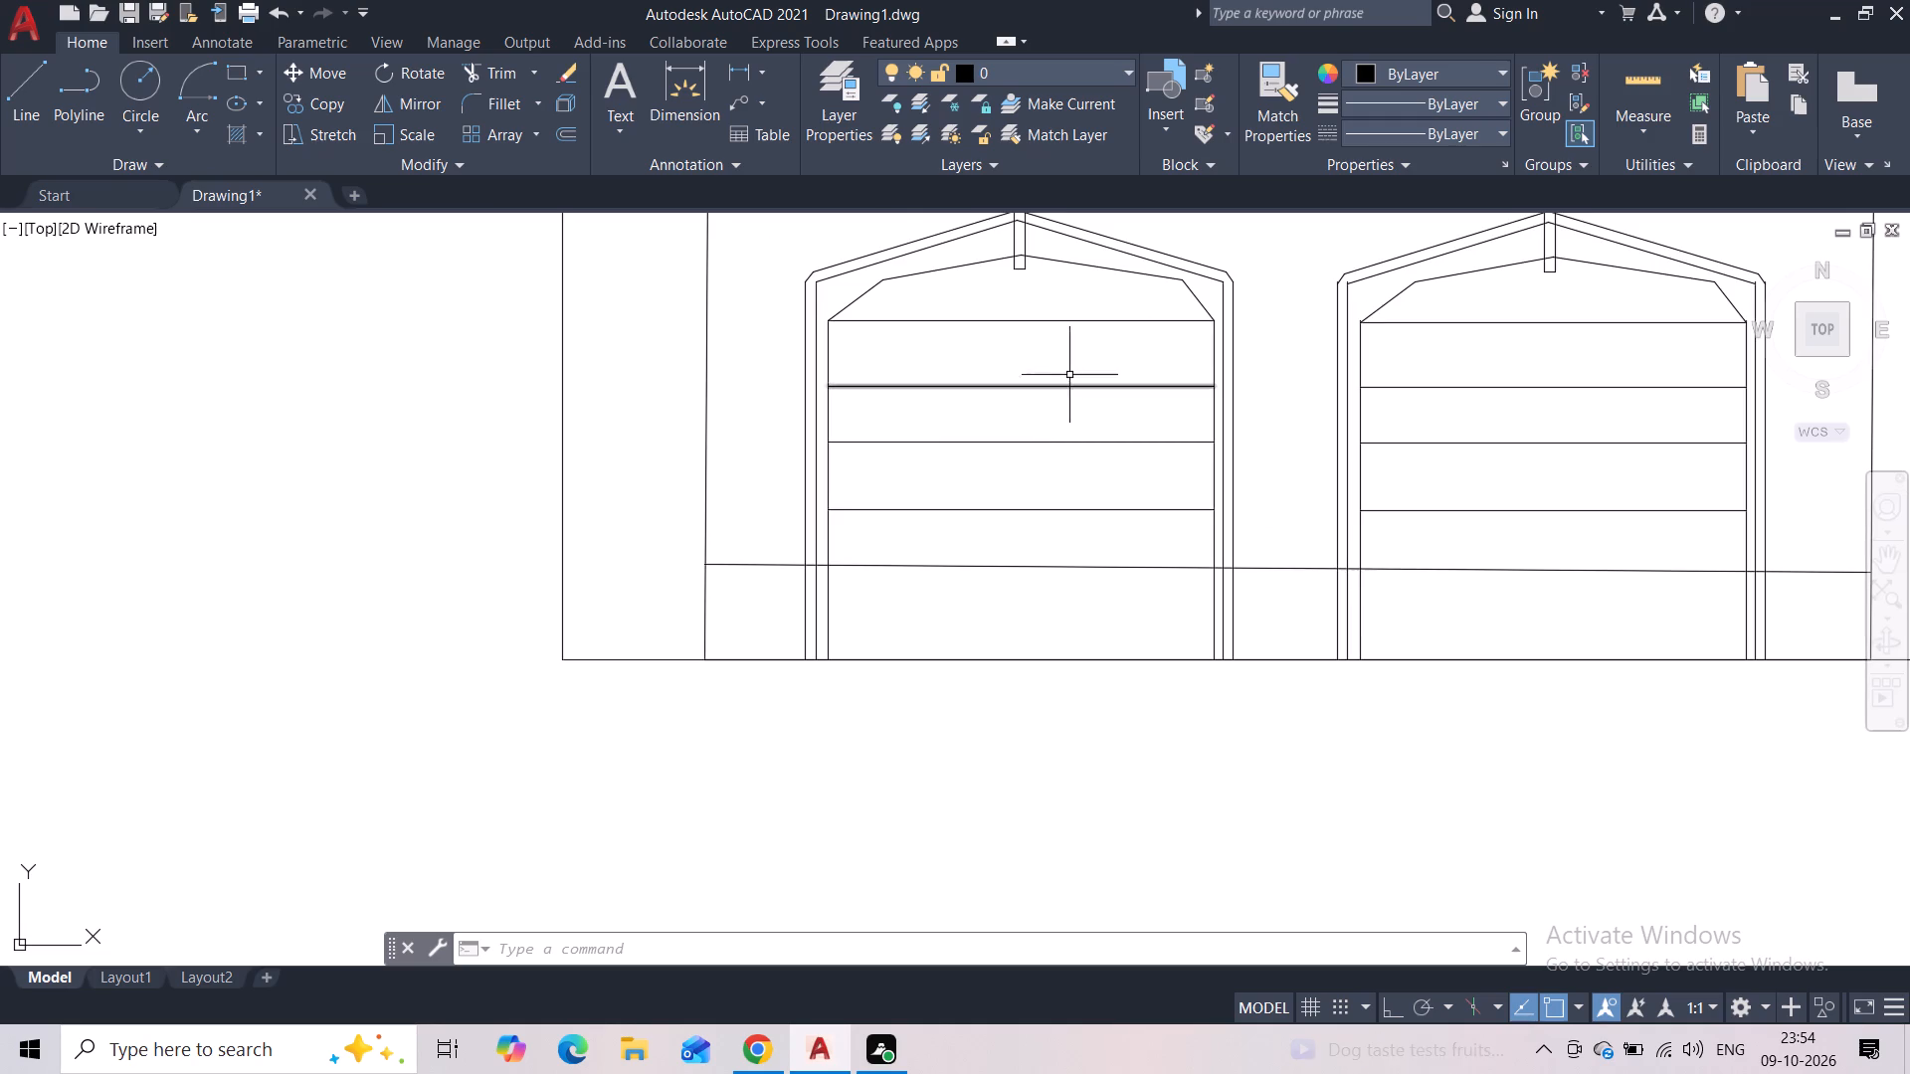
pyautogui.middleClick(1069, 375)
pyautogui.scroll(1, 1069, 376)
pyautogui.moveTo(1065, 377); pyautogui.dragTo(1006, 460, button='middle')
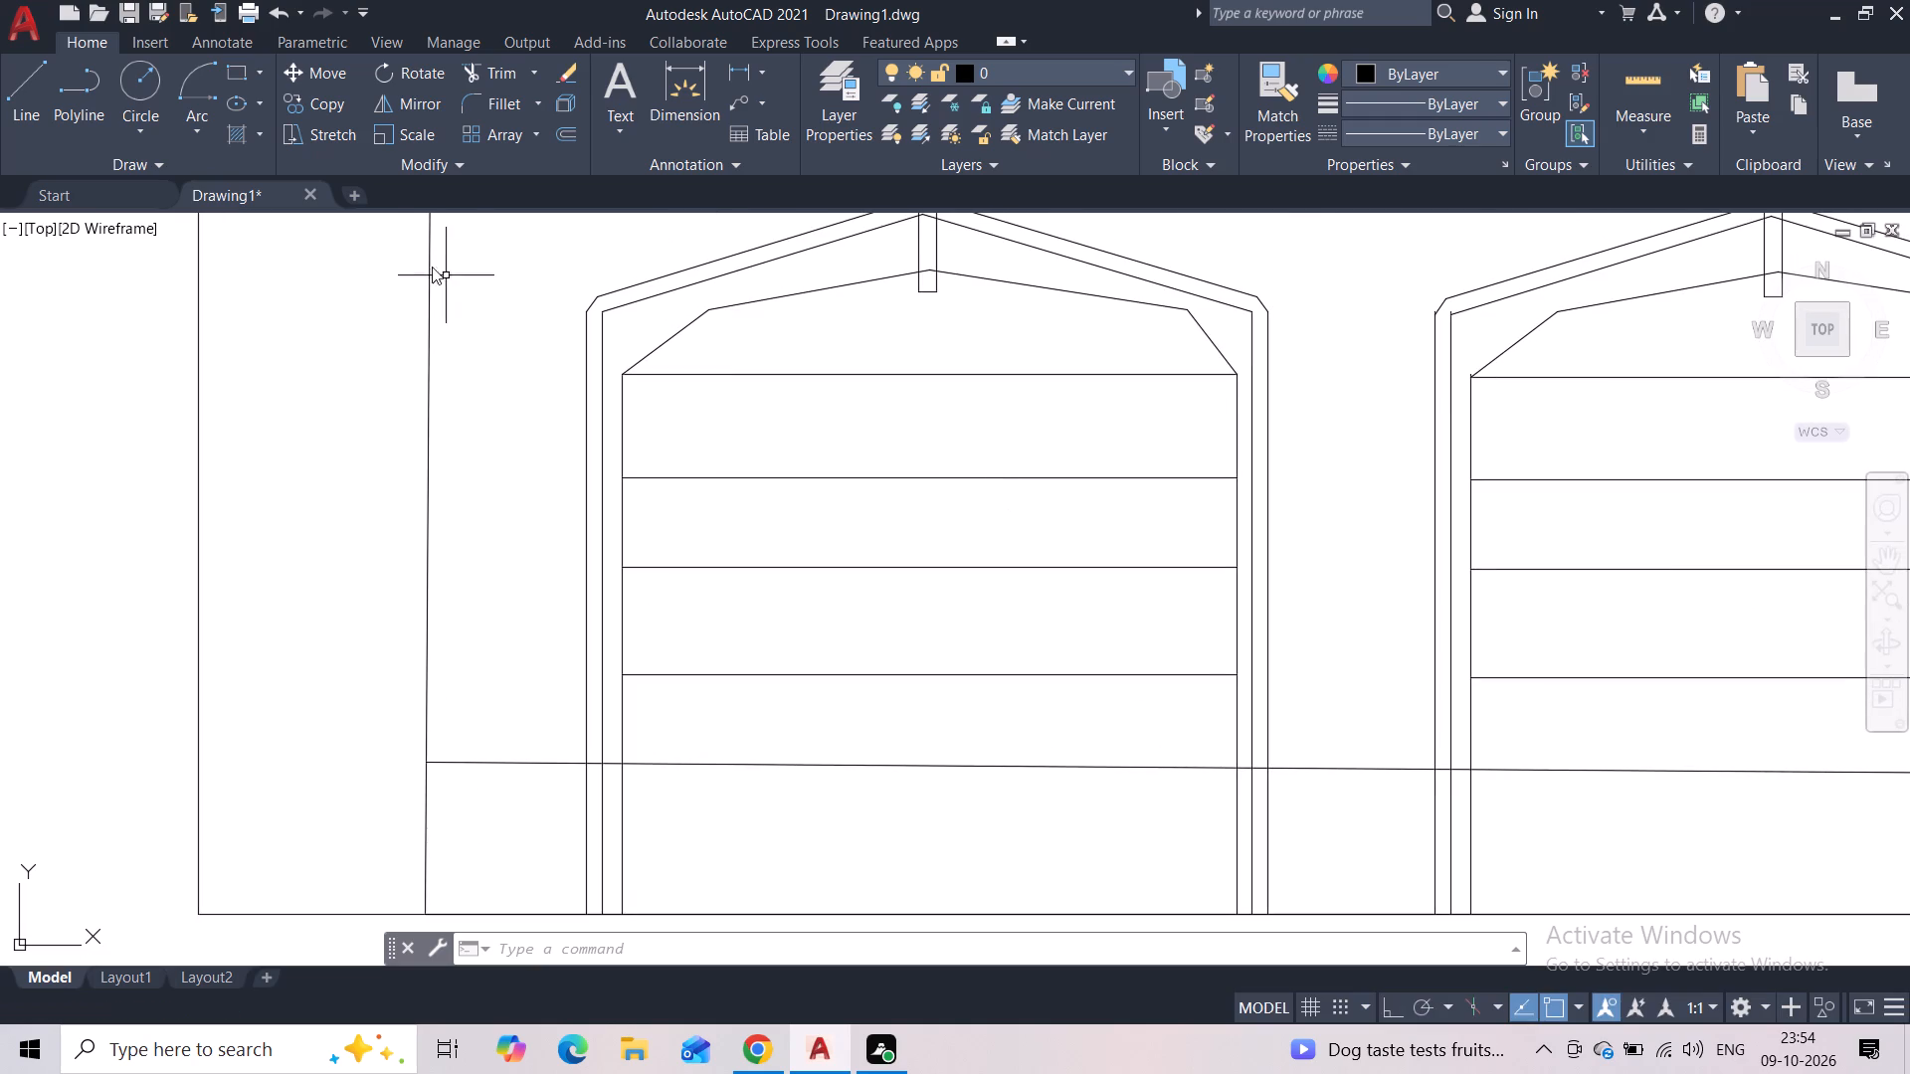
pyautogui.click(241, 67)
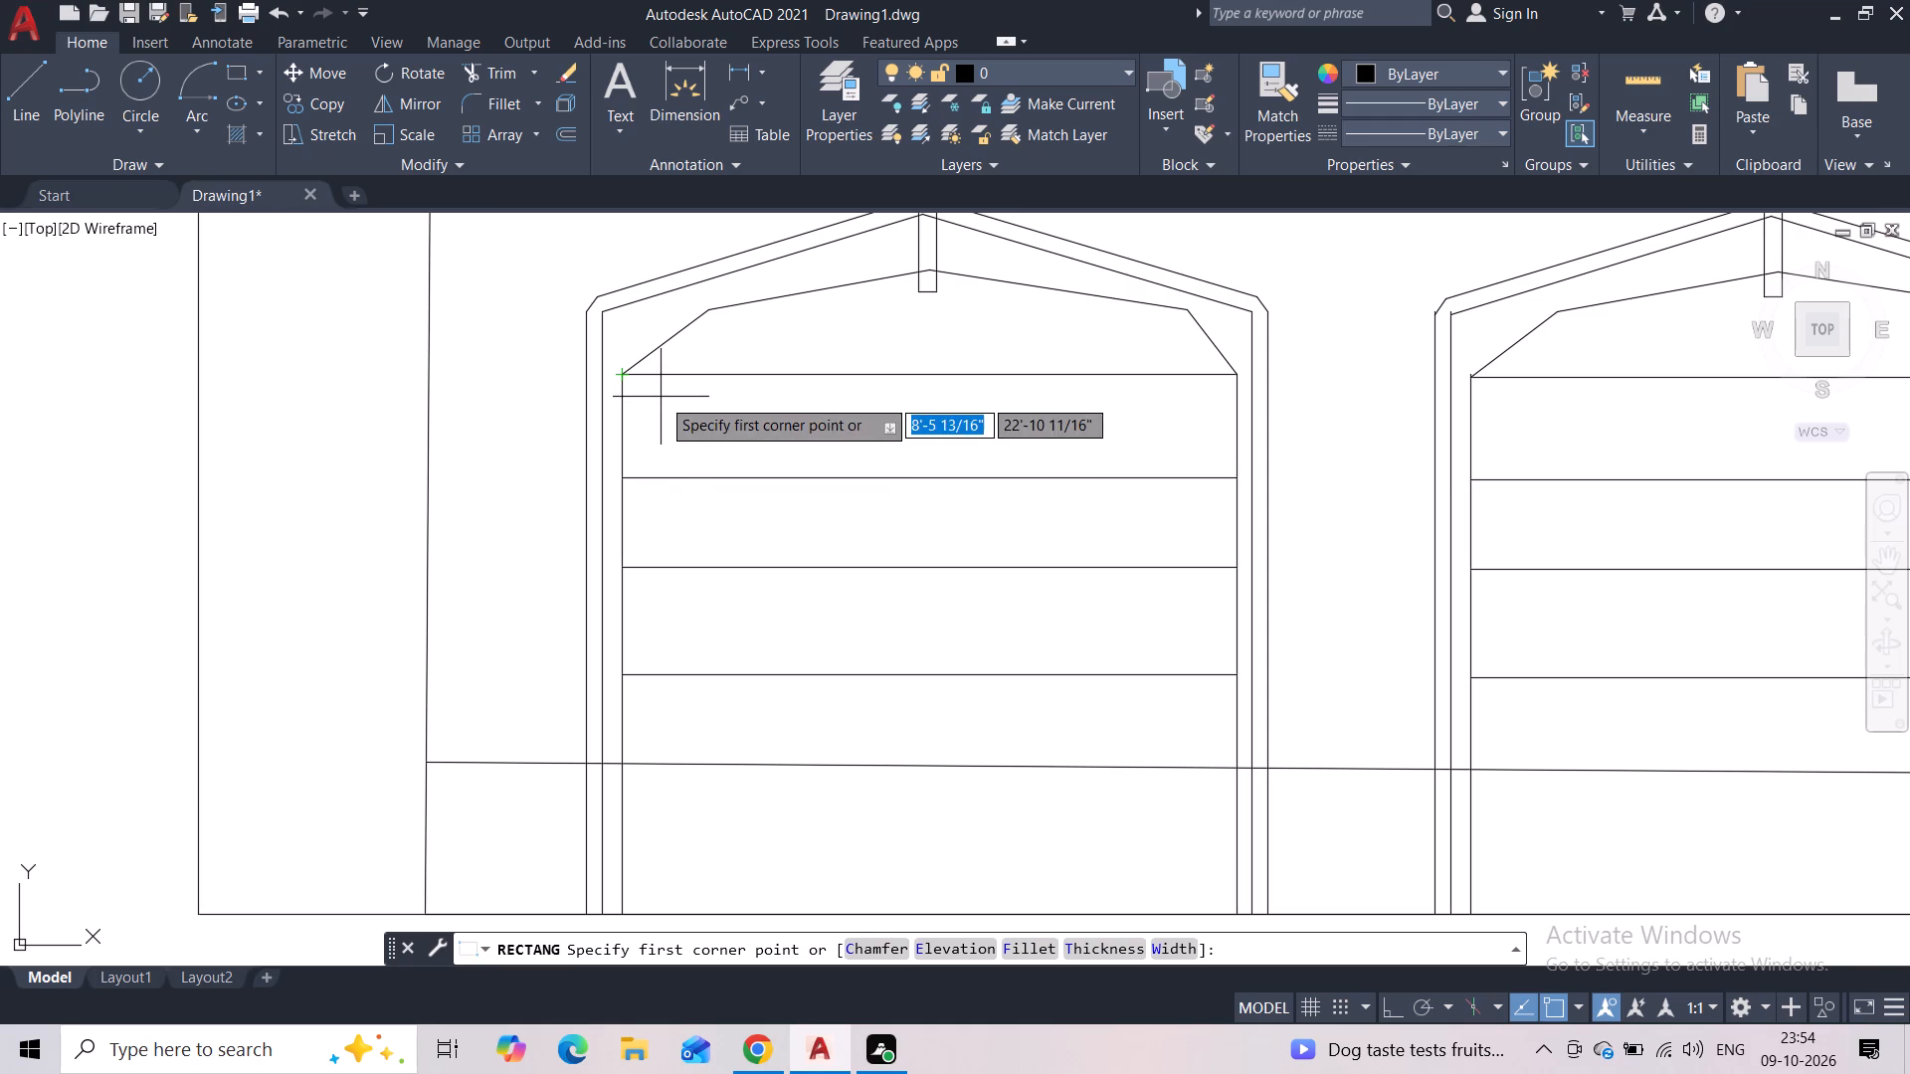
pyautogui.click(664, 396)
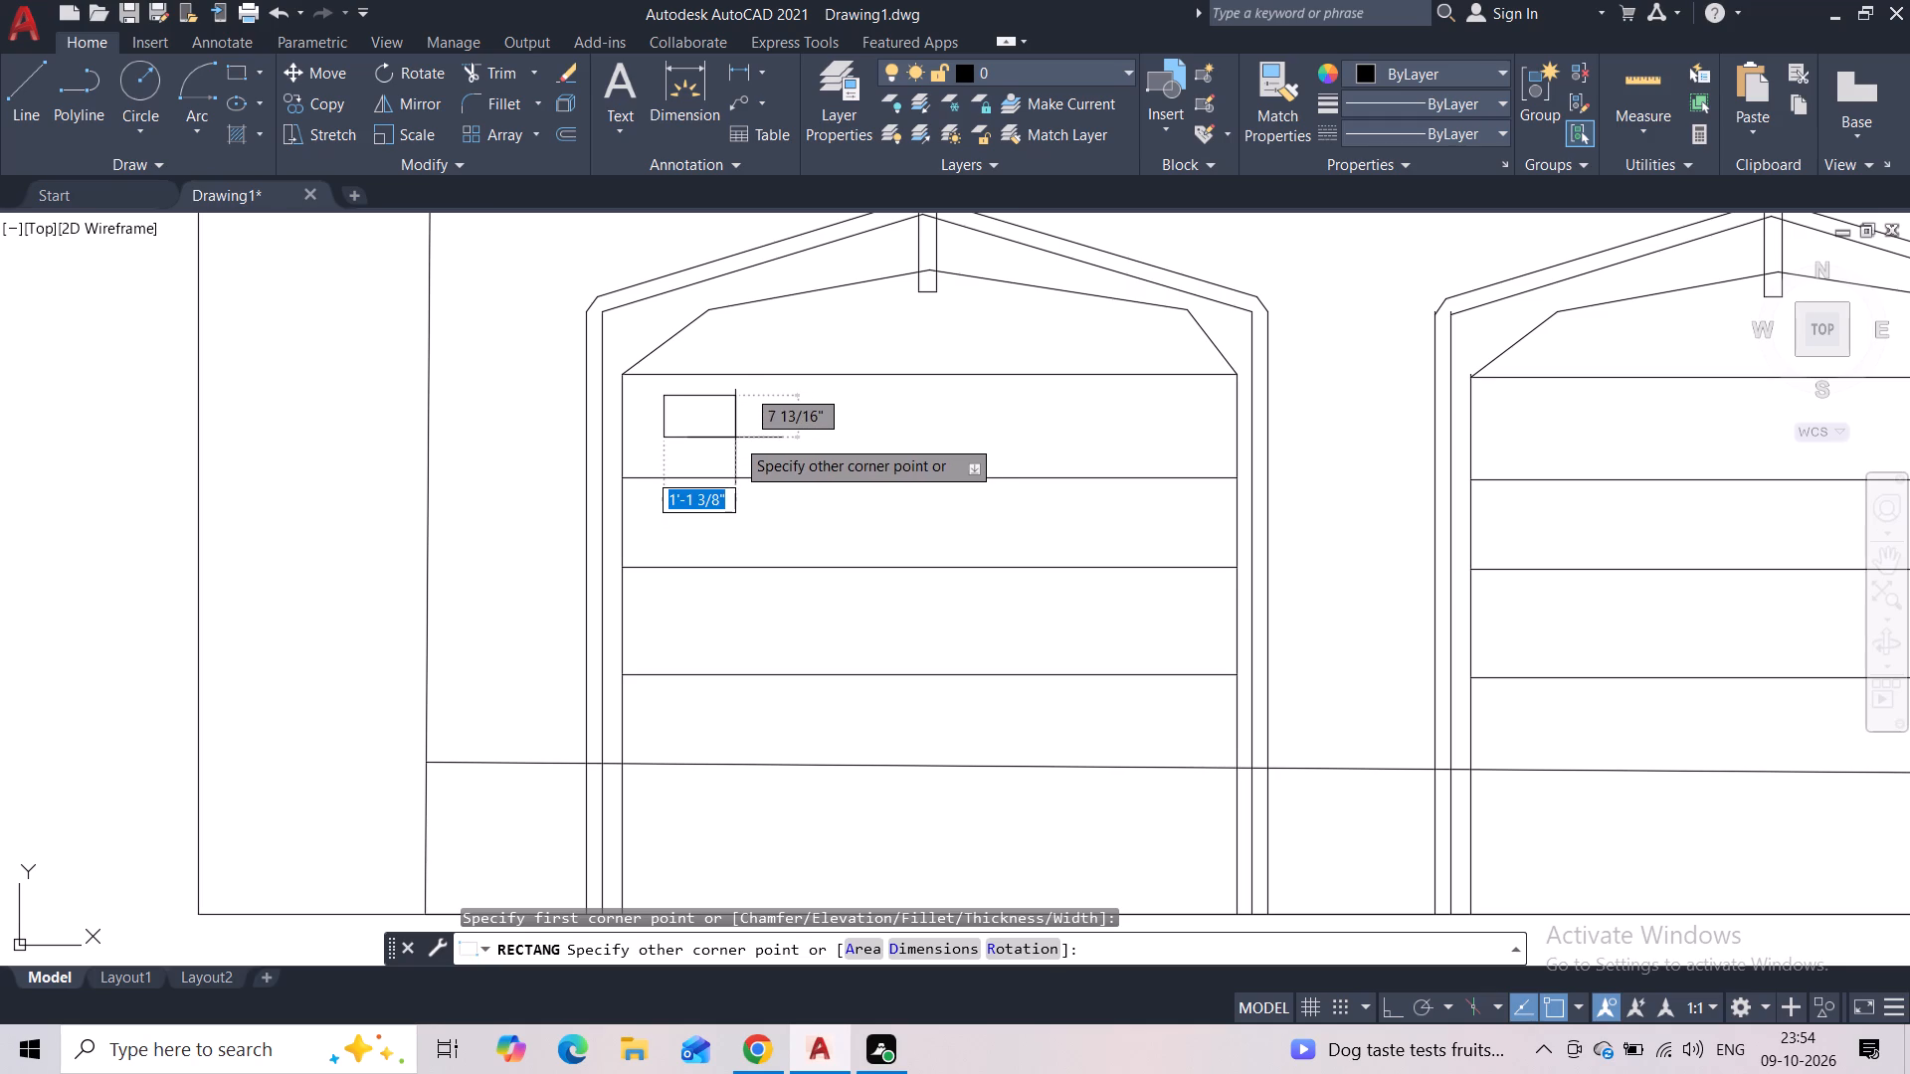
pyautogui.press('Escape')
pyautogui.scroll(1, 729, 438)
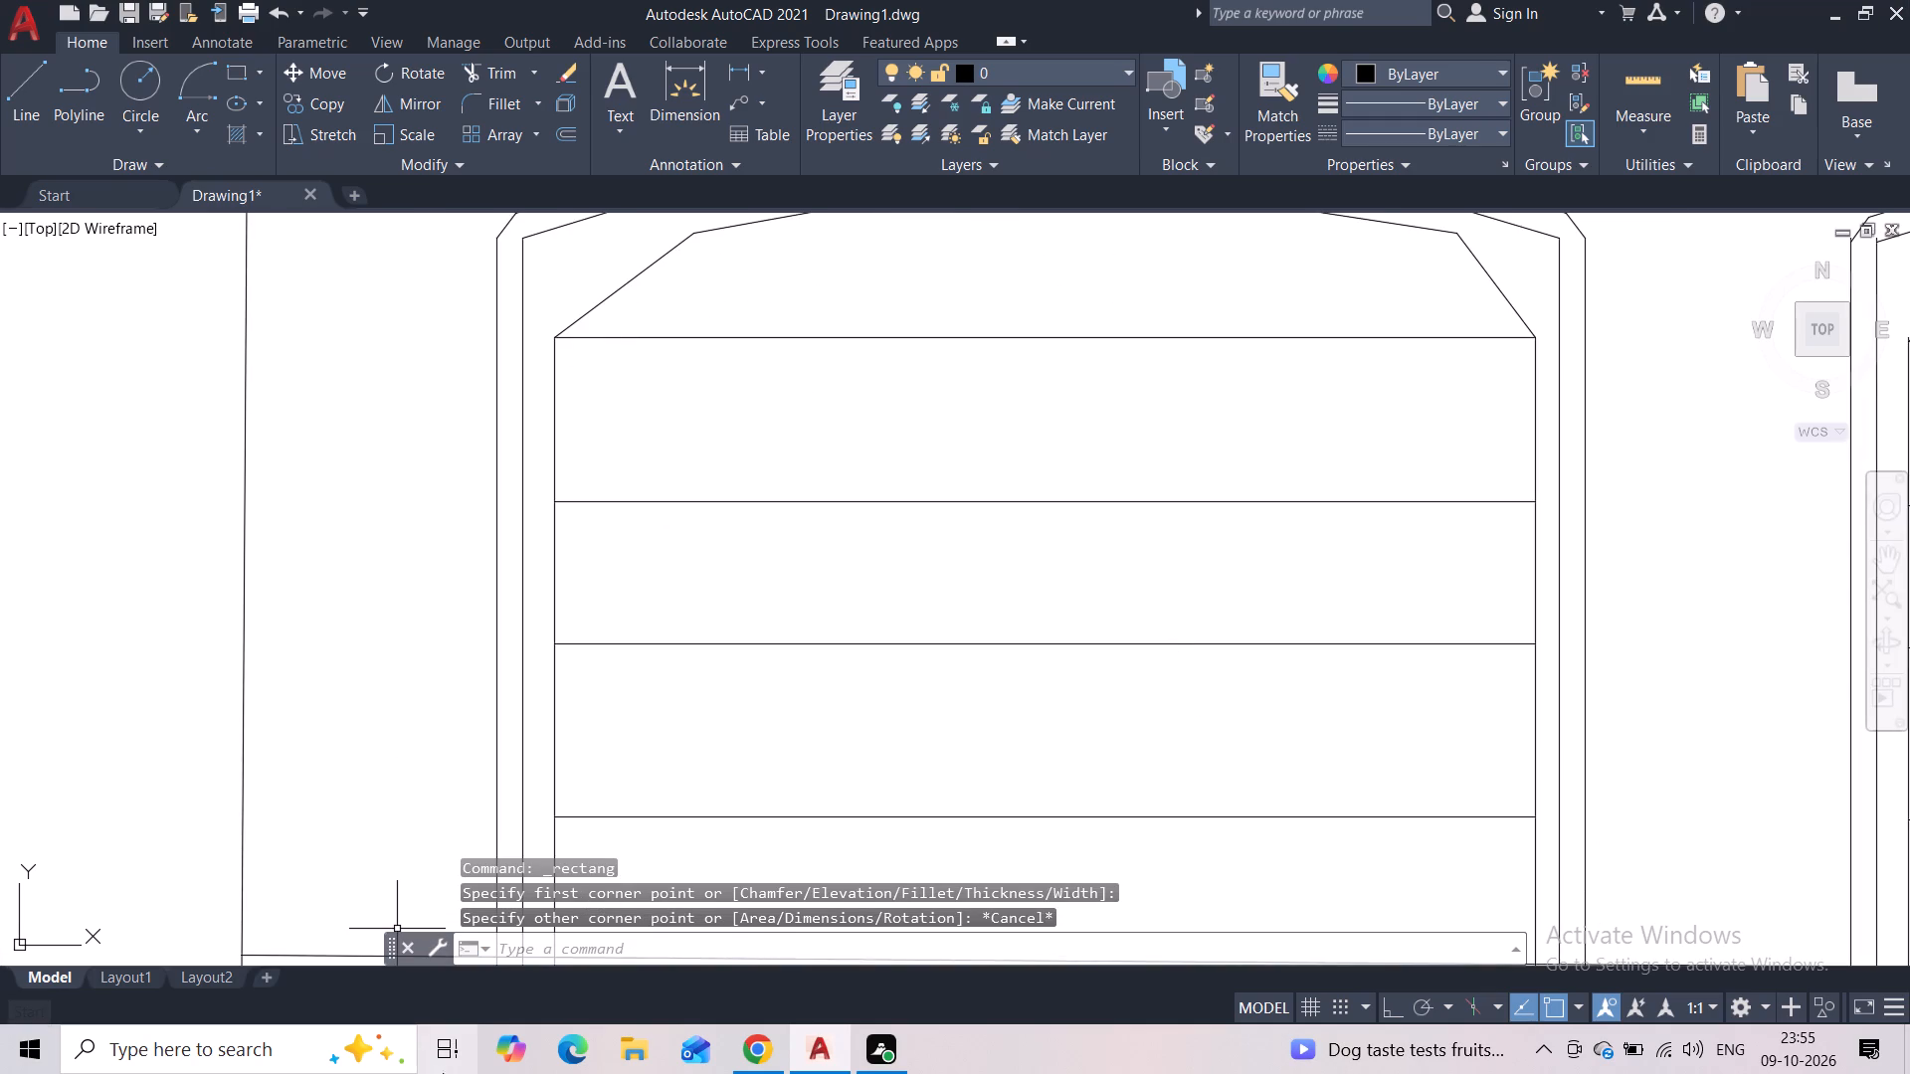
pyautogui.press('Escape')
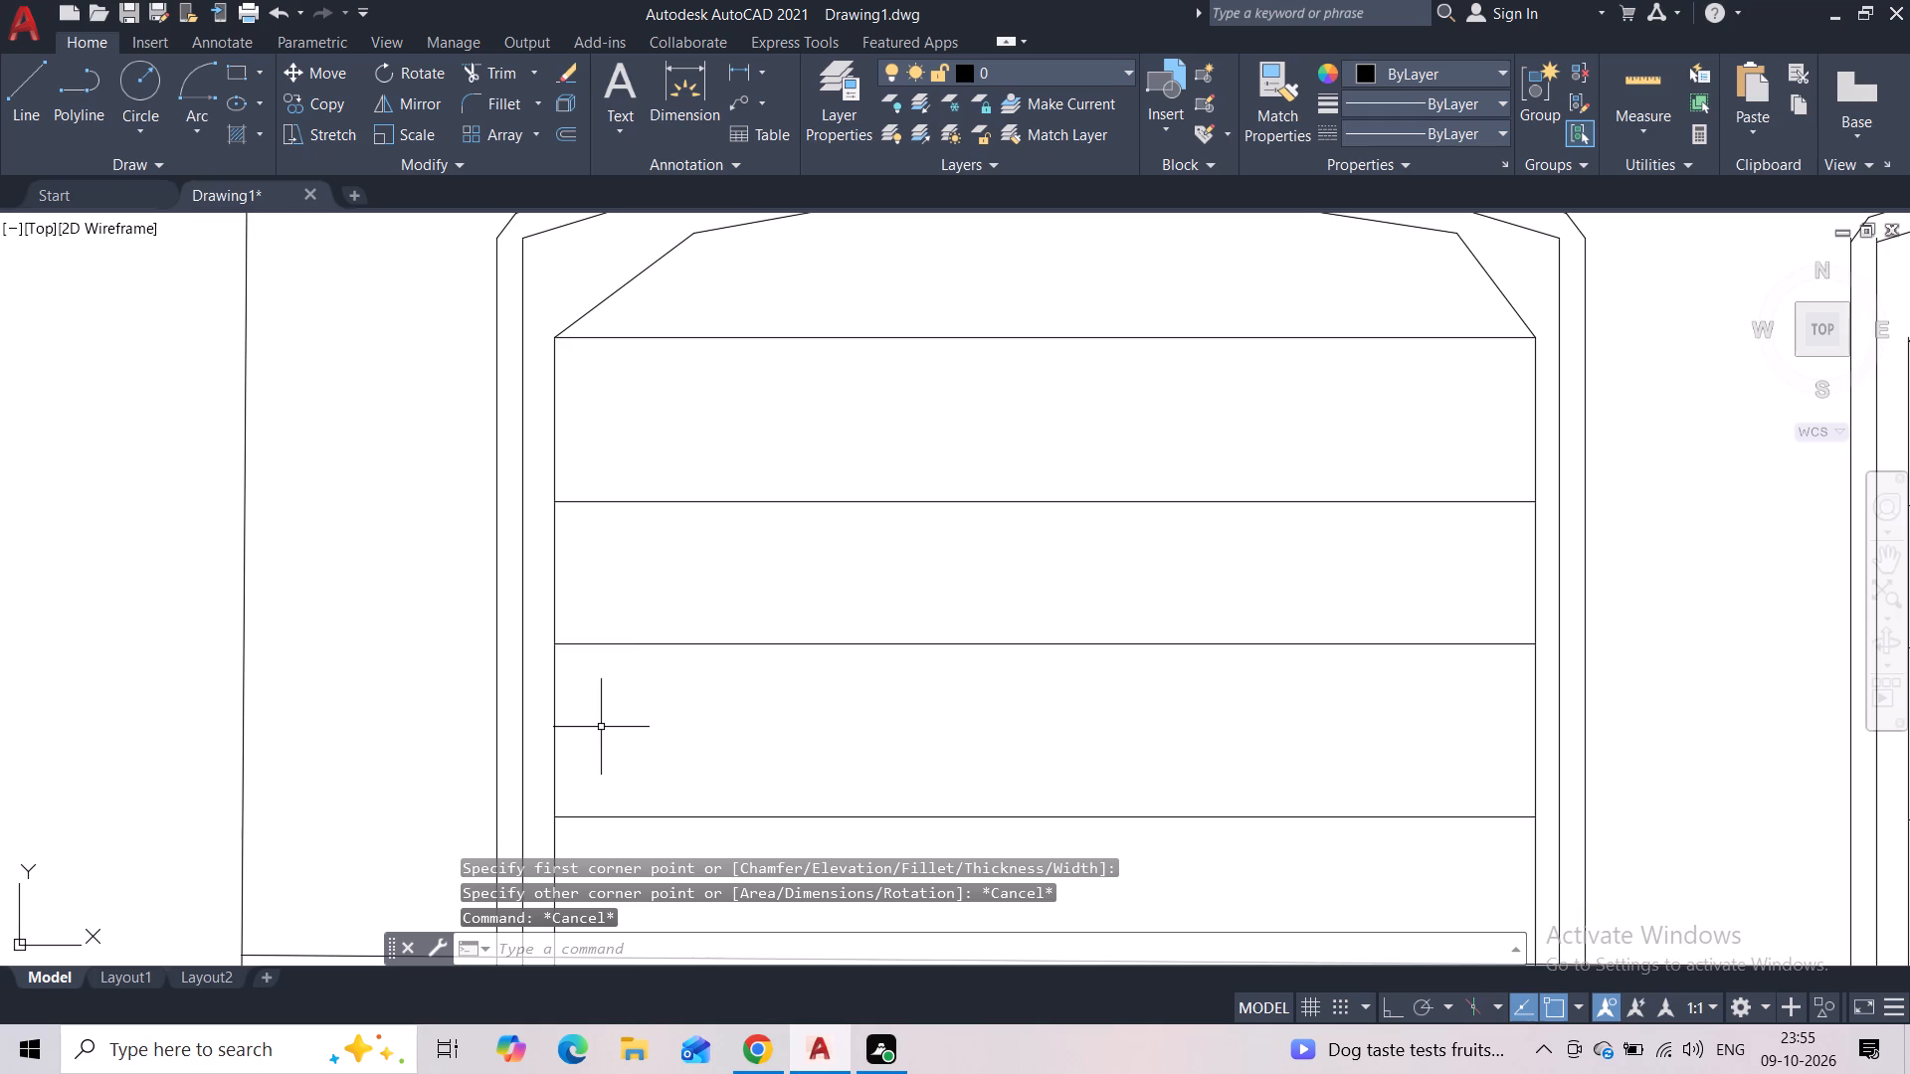
# Draw a rectangle about 1'-6" wide and 1'-2" tall at the left end of the left door's upper horizontal panel.
pyautogui.click(232, 63)
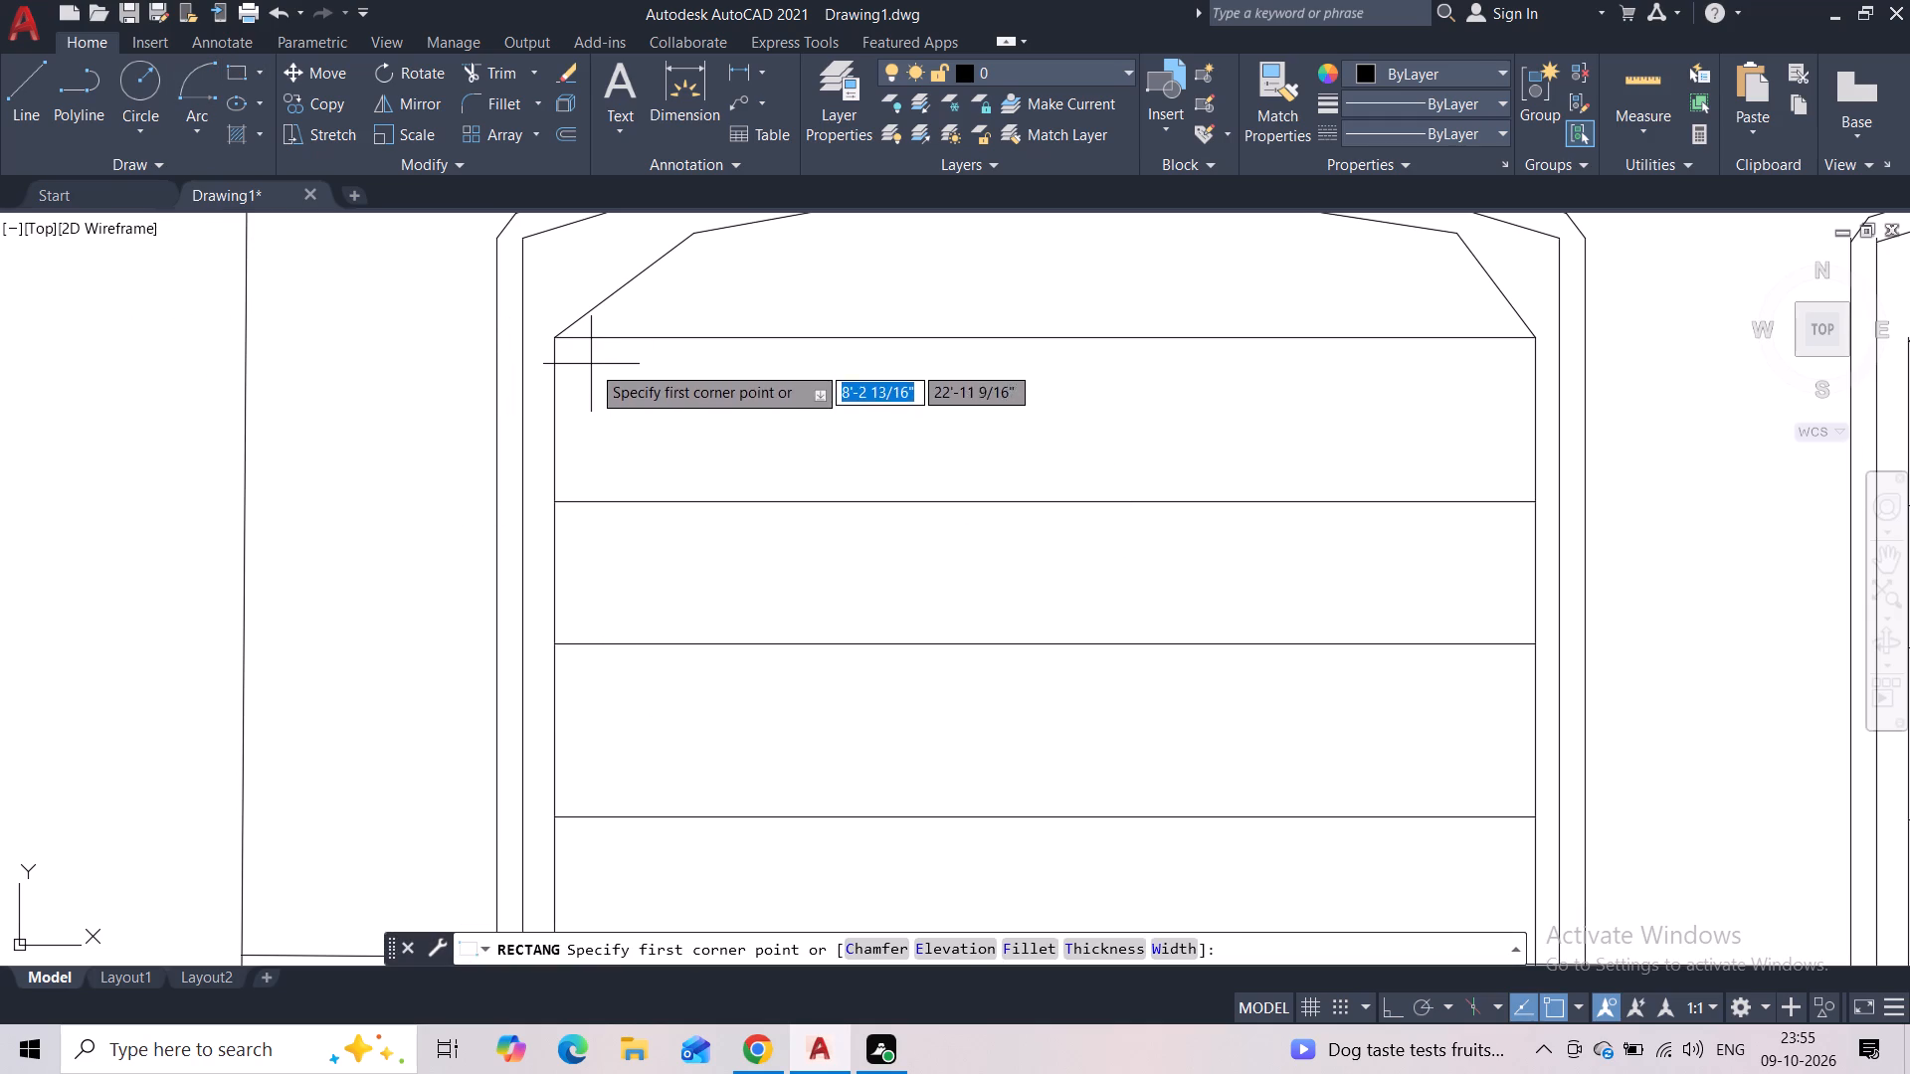
pyautogui.click(591, 364)
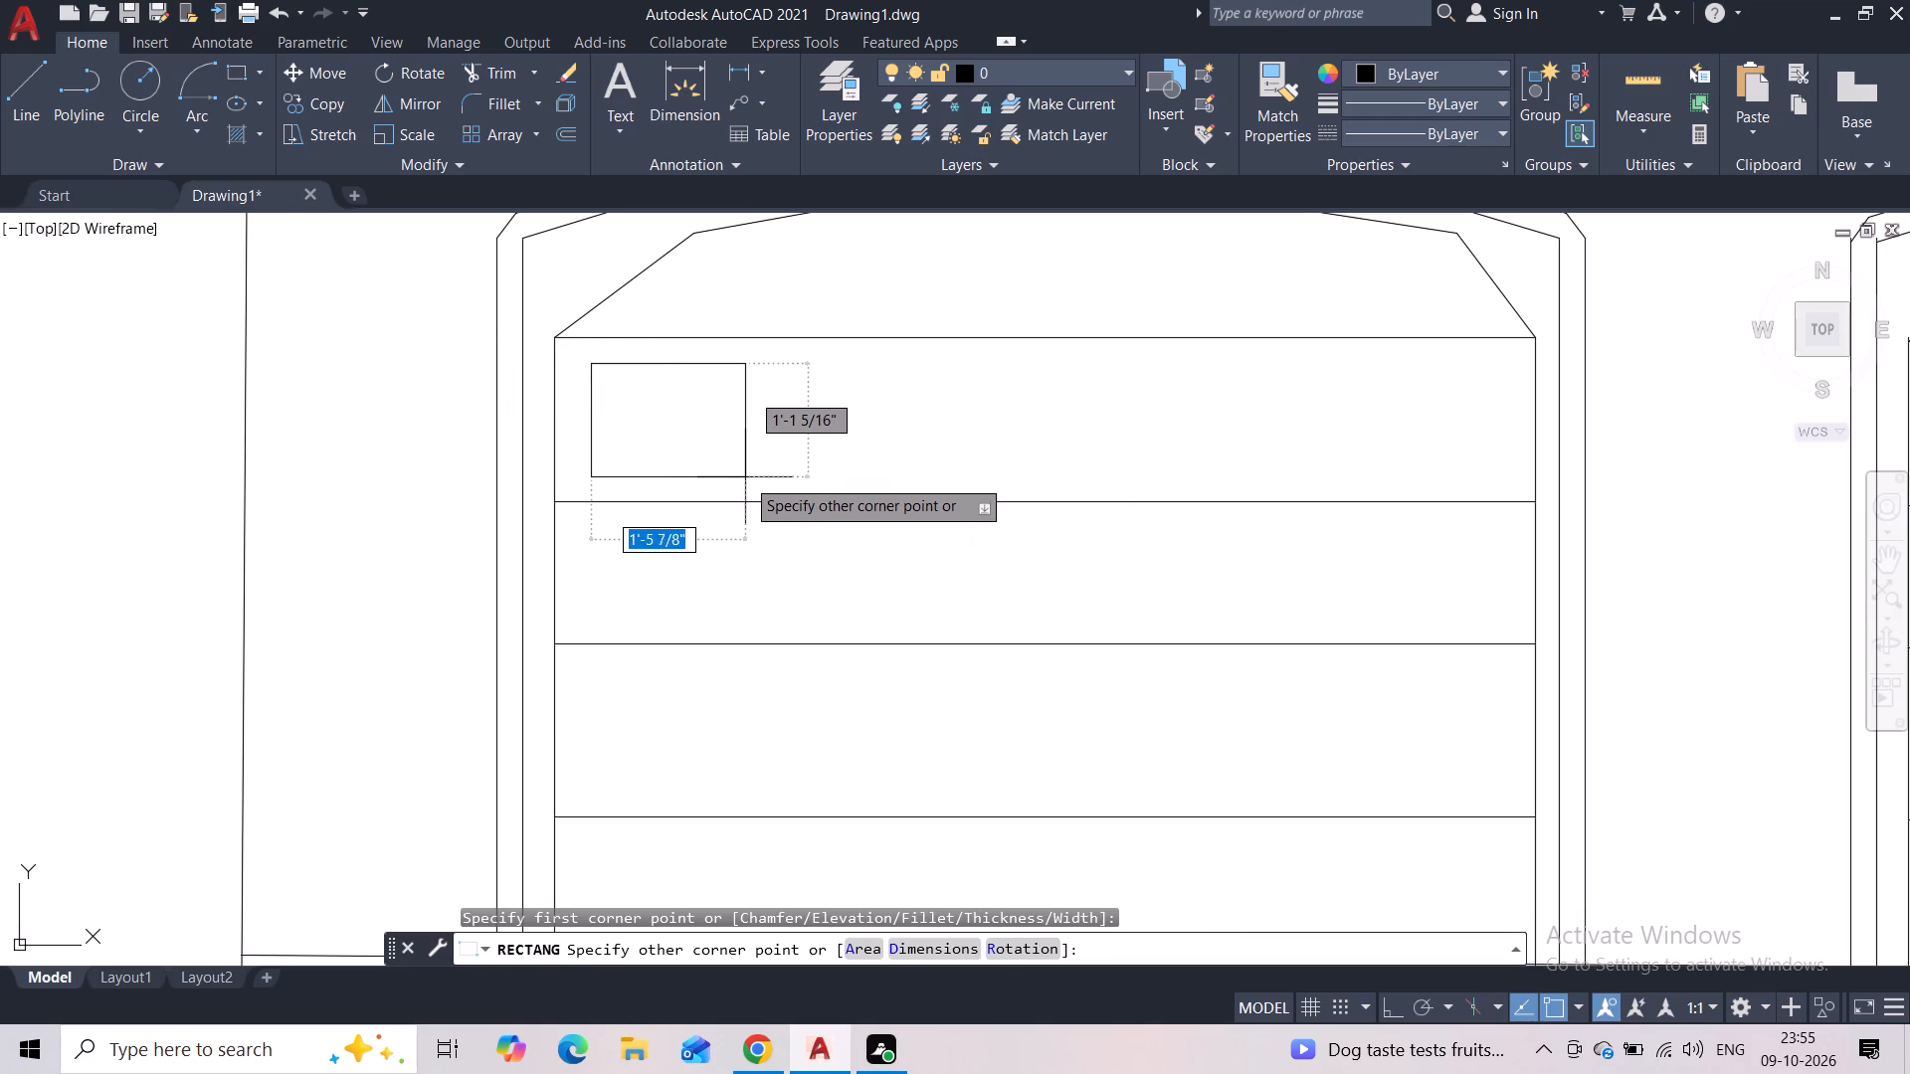
pyautogui.click(747, 480)
# Offset the new panel rectangle 2" inward to give it an inner outline.
pyautogui.scroll(-3, 821, 468)
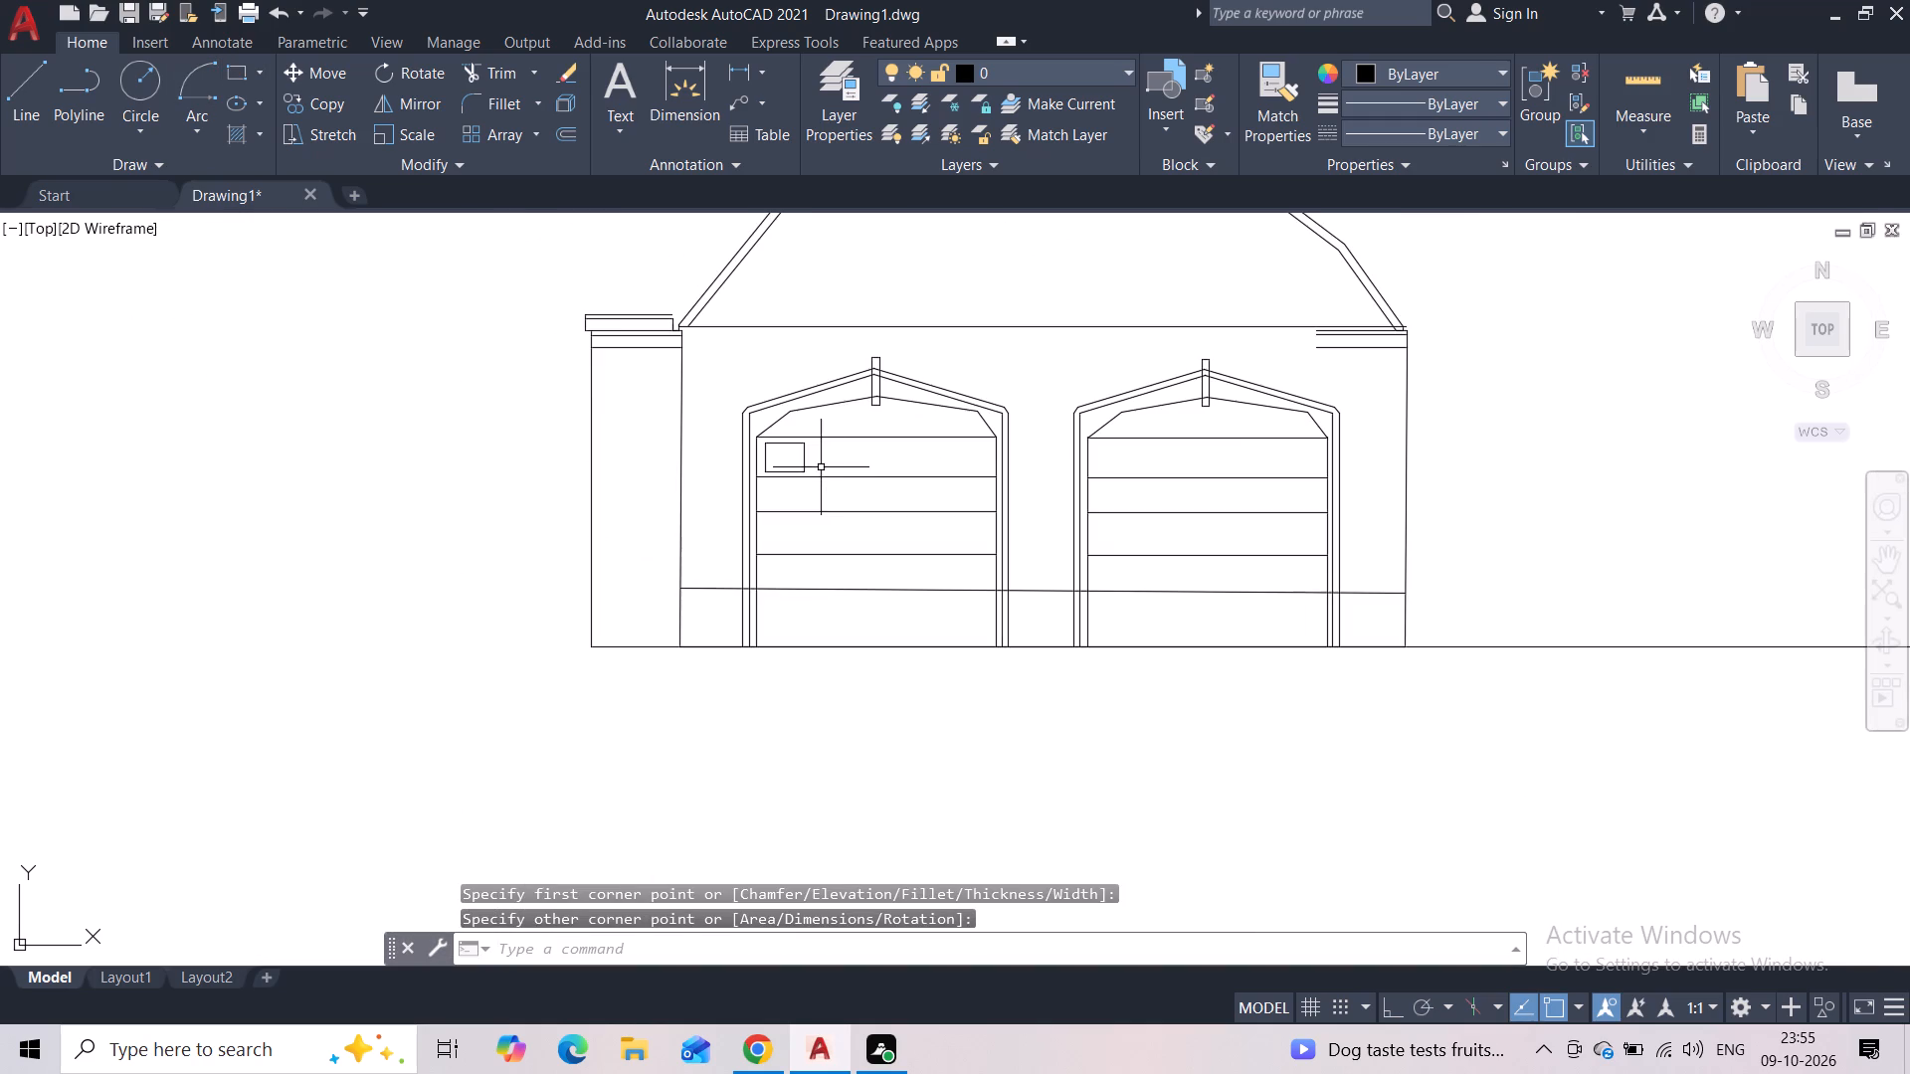
pyautogui.scroll(2, 827, 453)
pyautogui.click(787, 452)
pyautogui.click(726, 463)
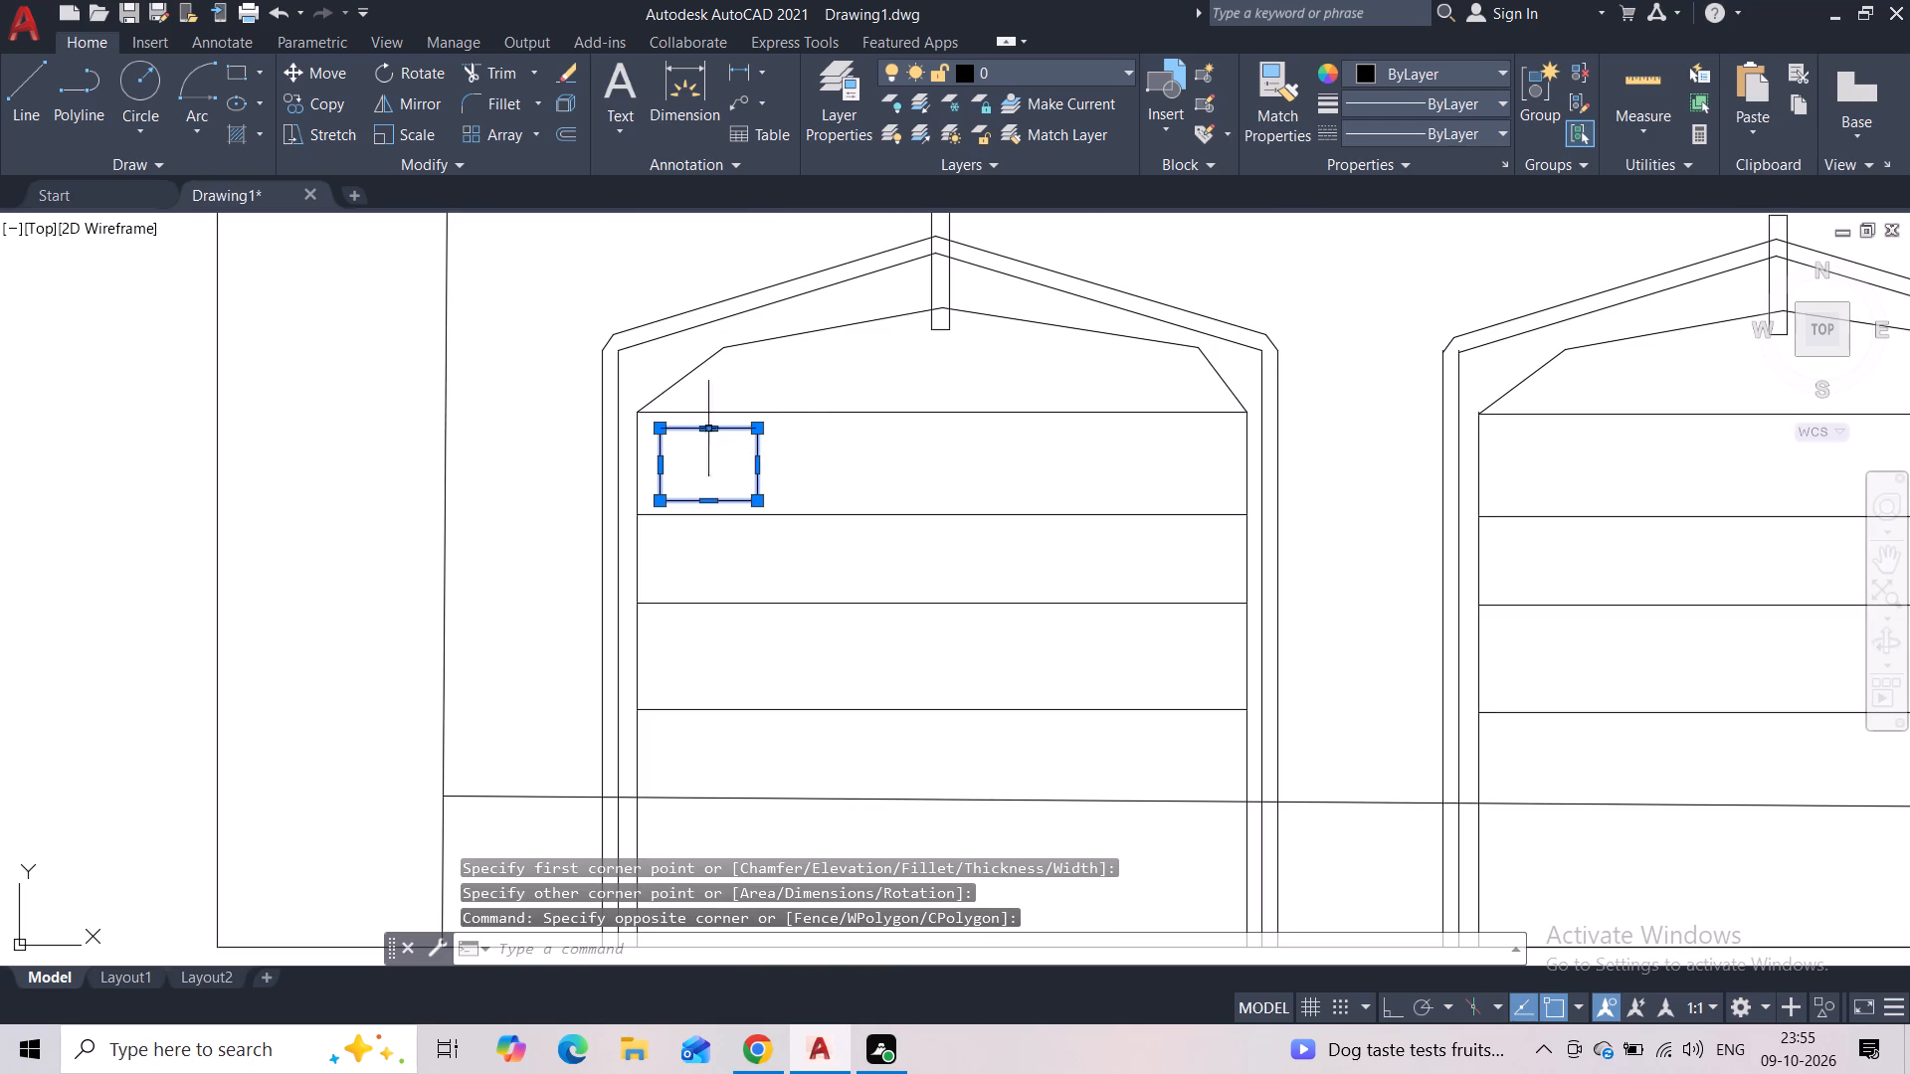
pyautogui.click(559, 136)
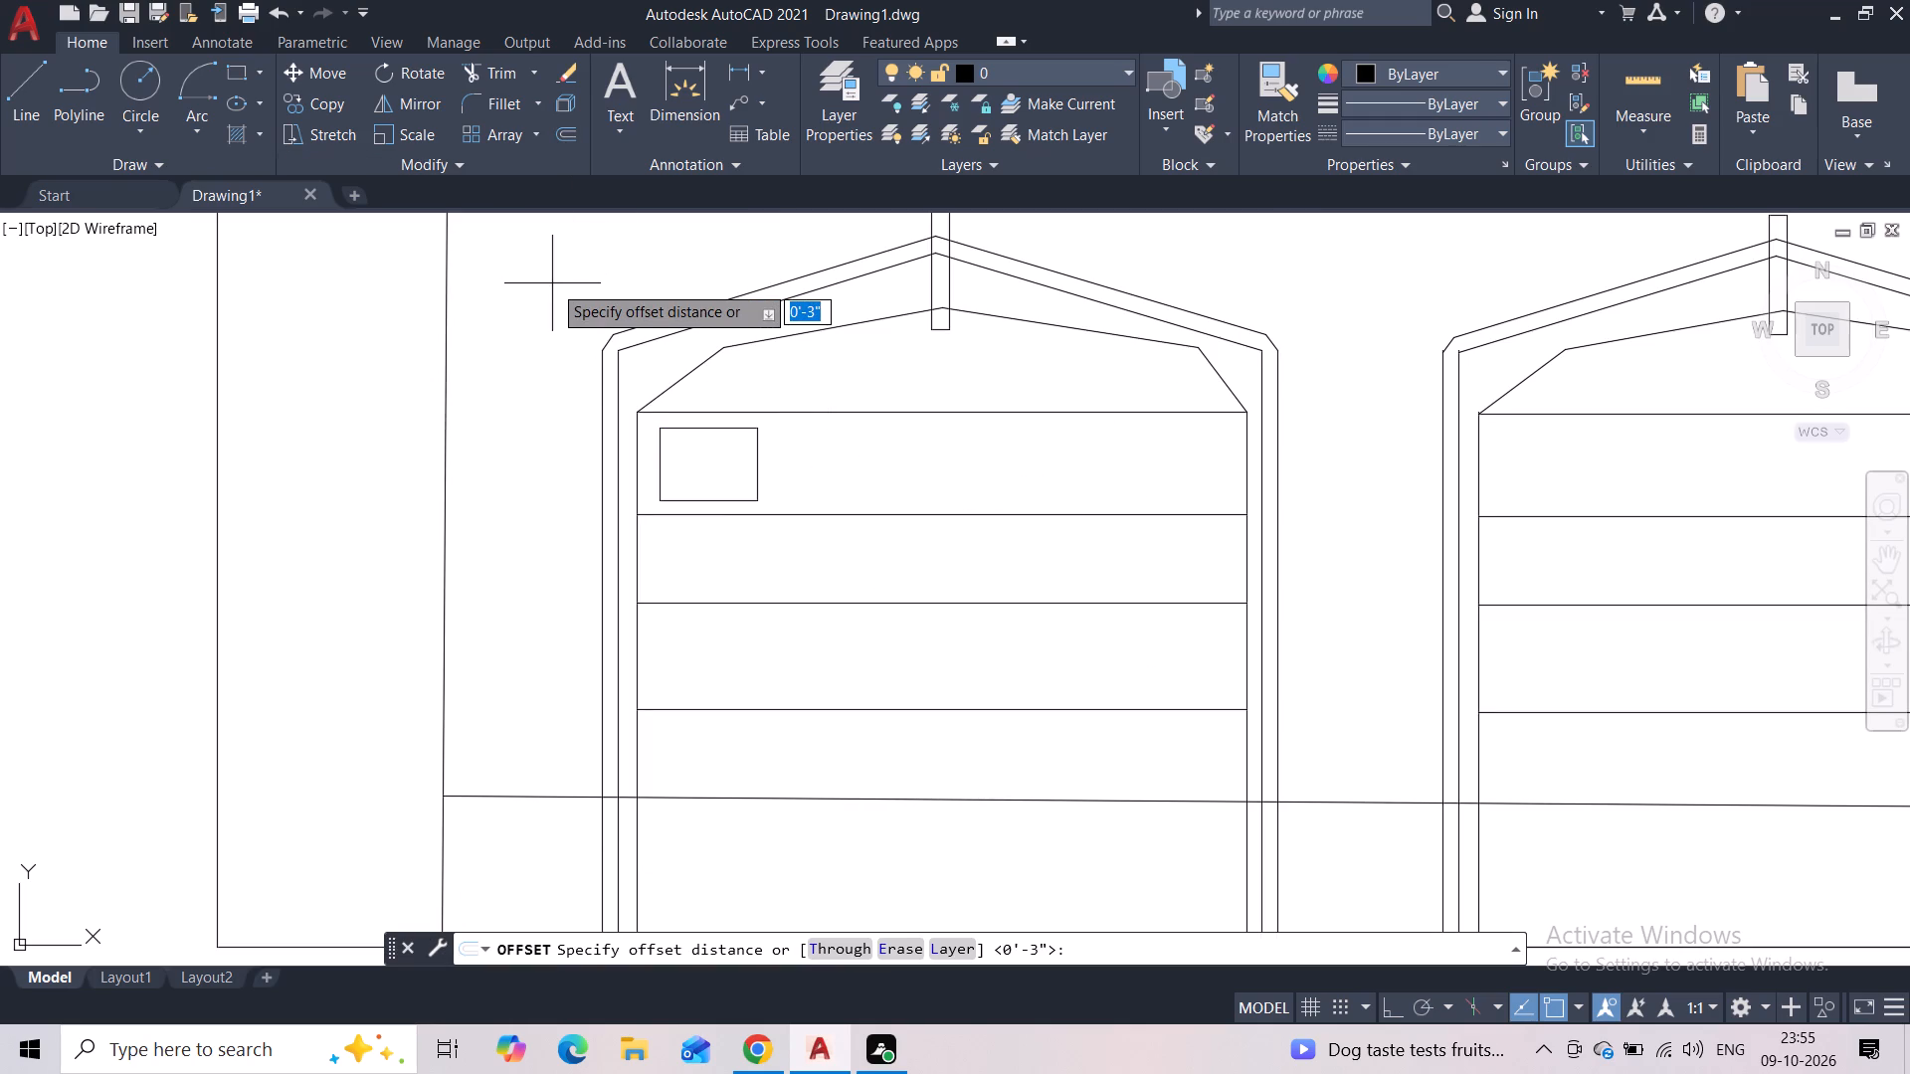
pyautogui.write('2"')
pyautogui.press('Return')
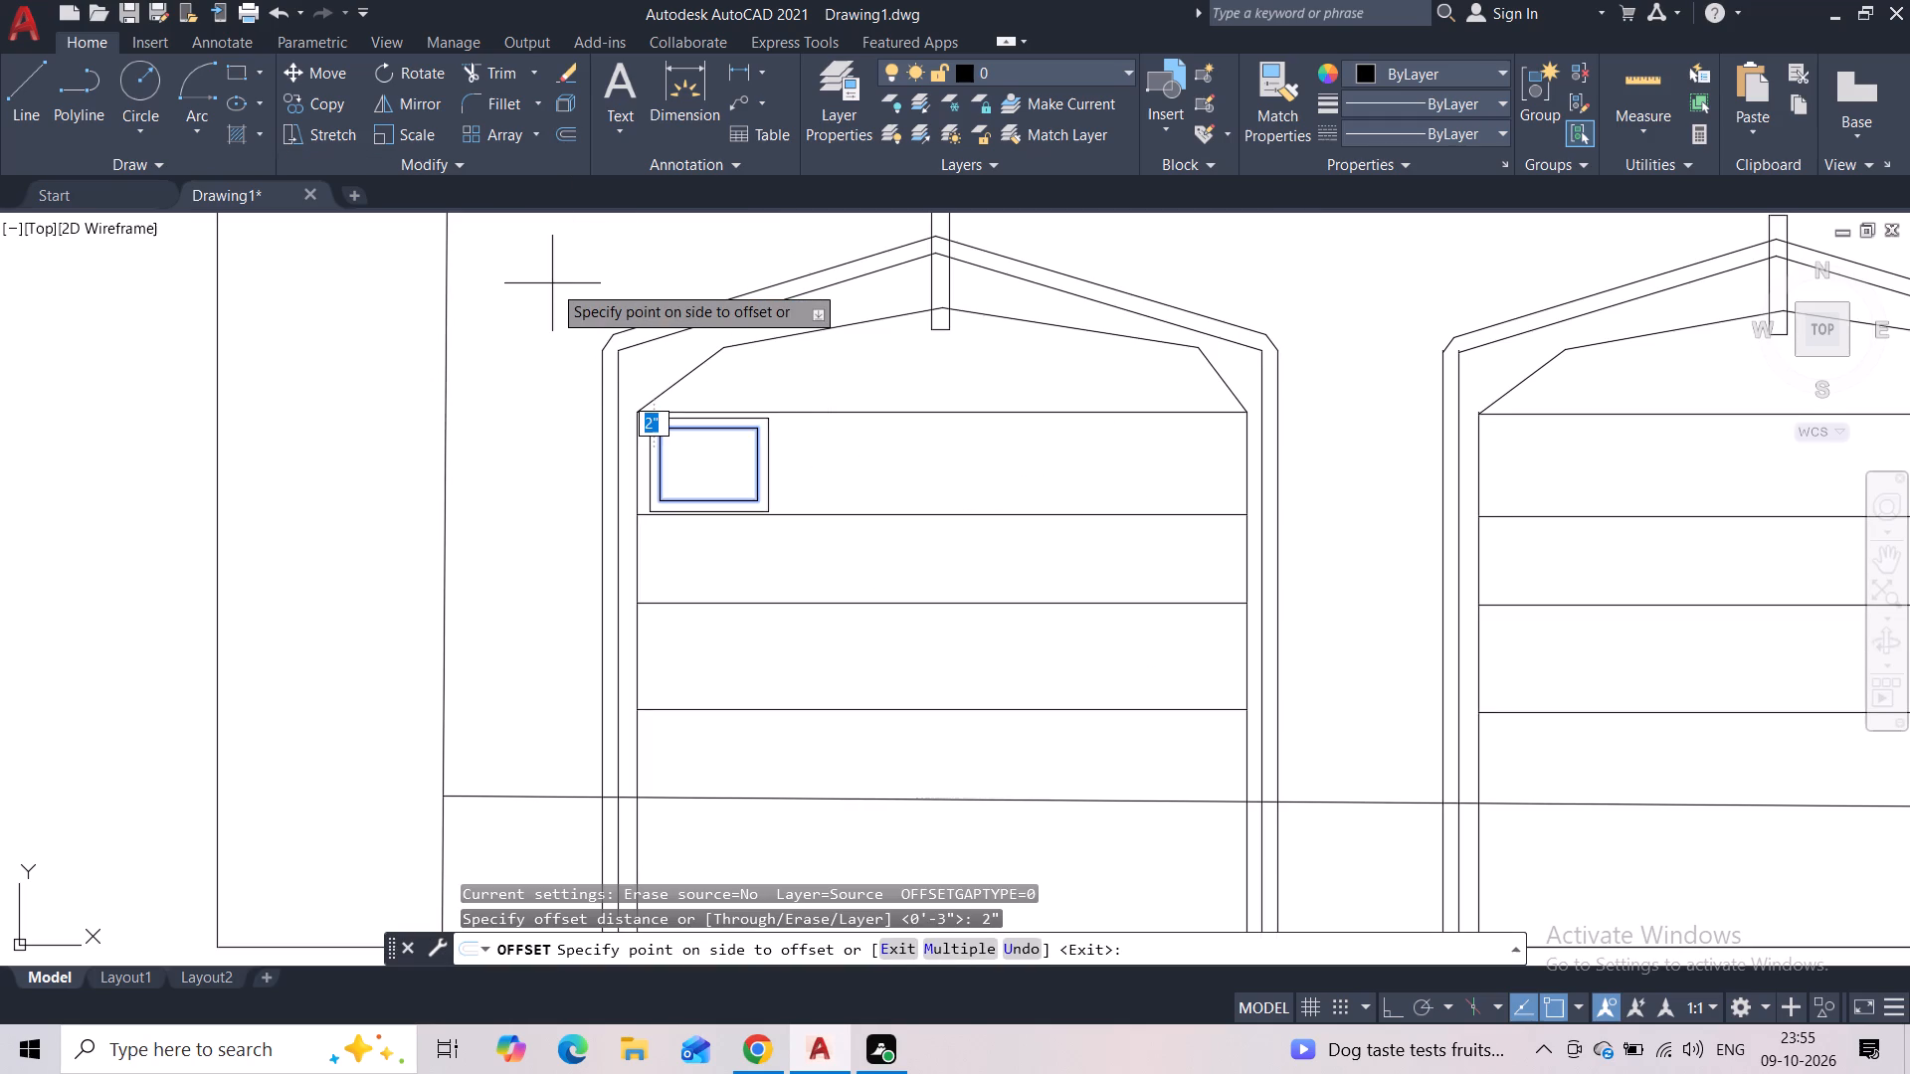
pyautogui.click(718, 460)
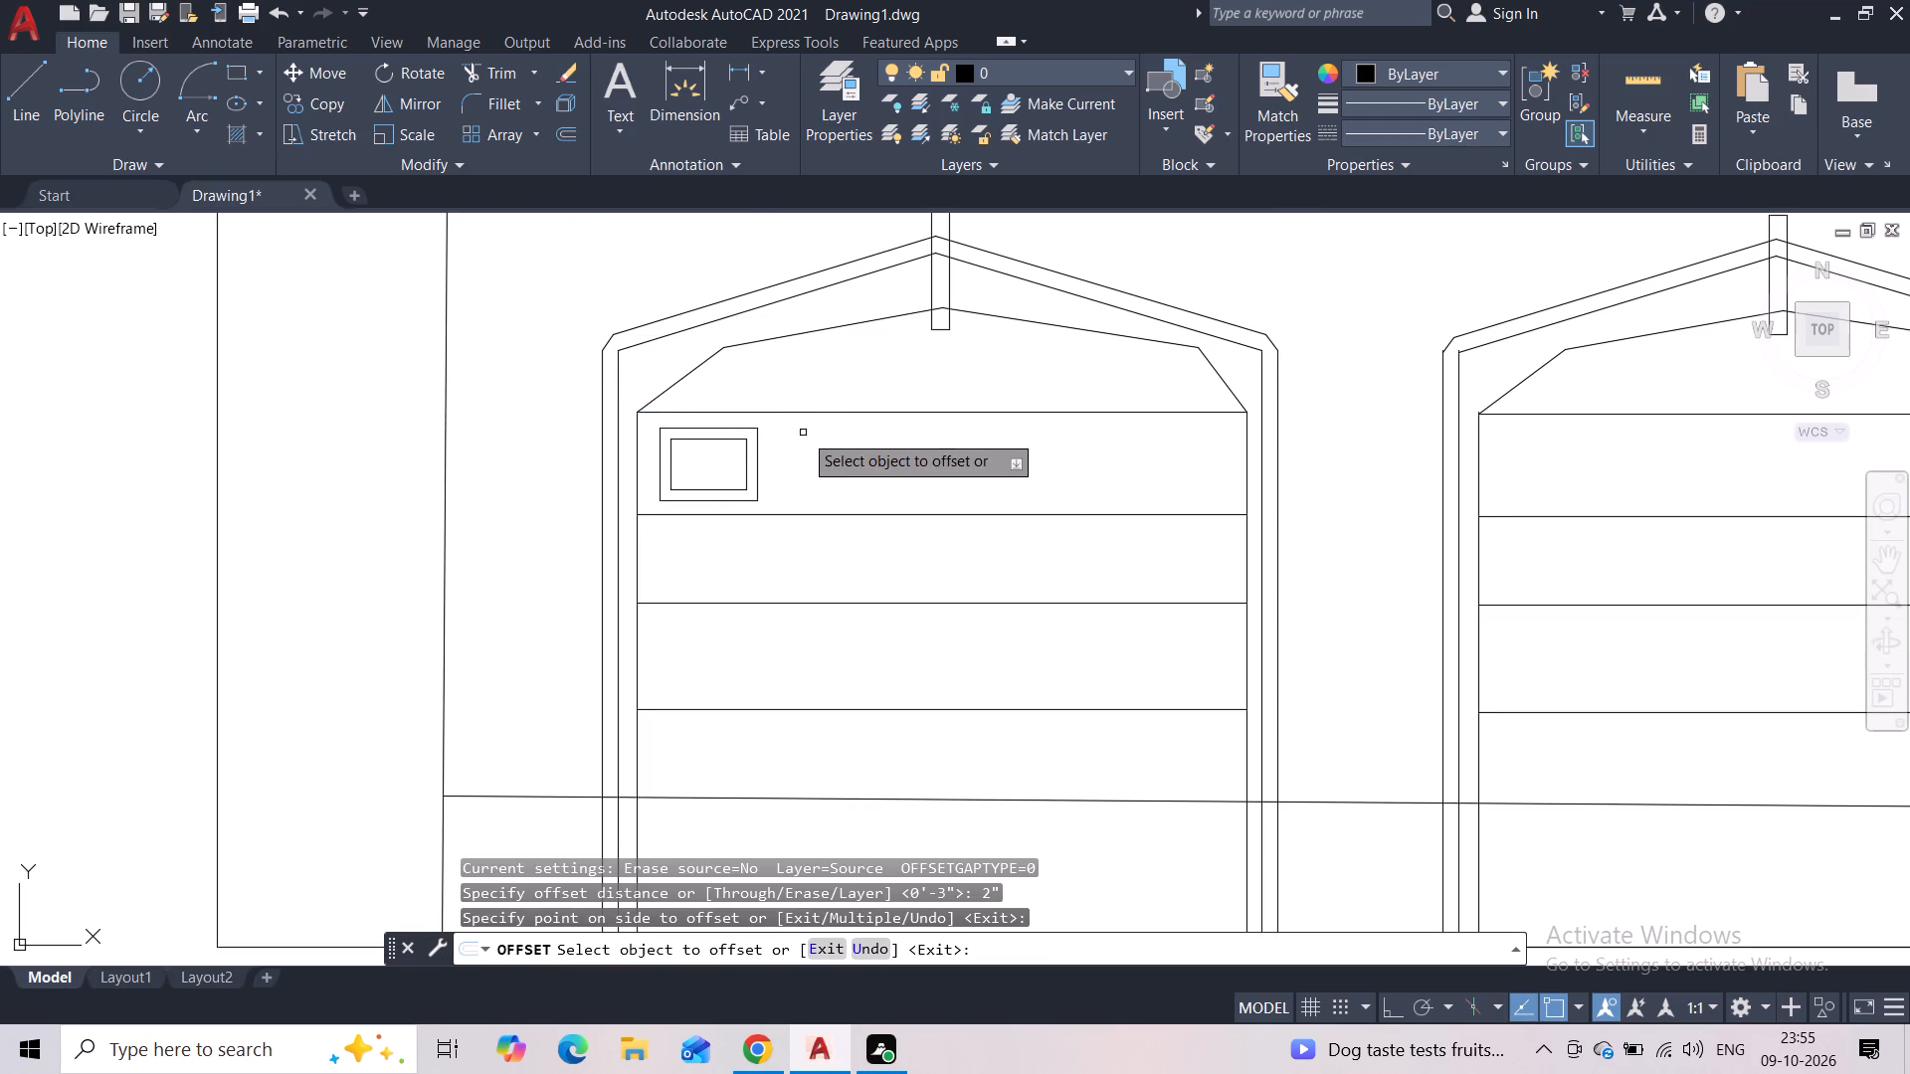
pyautogui.press('Escape')
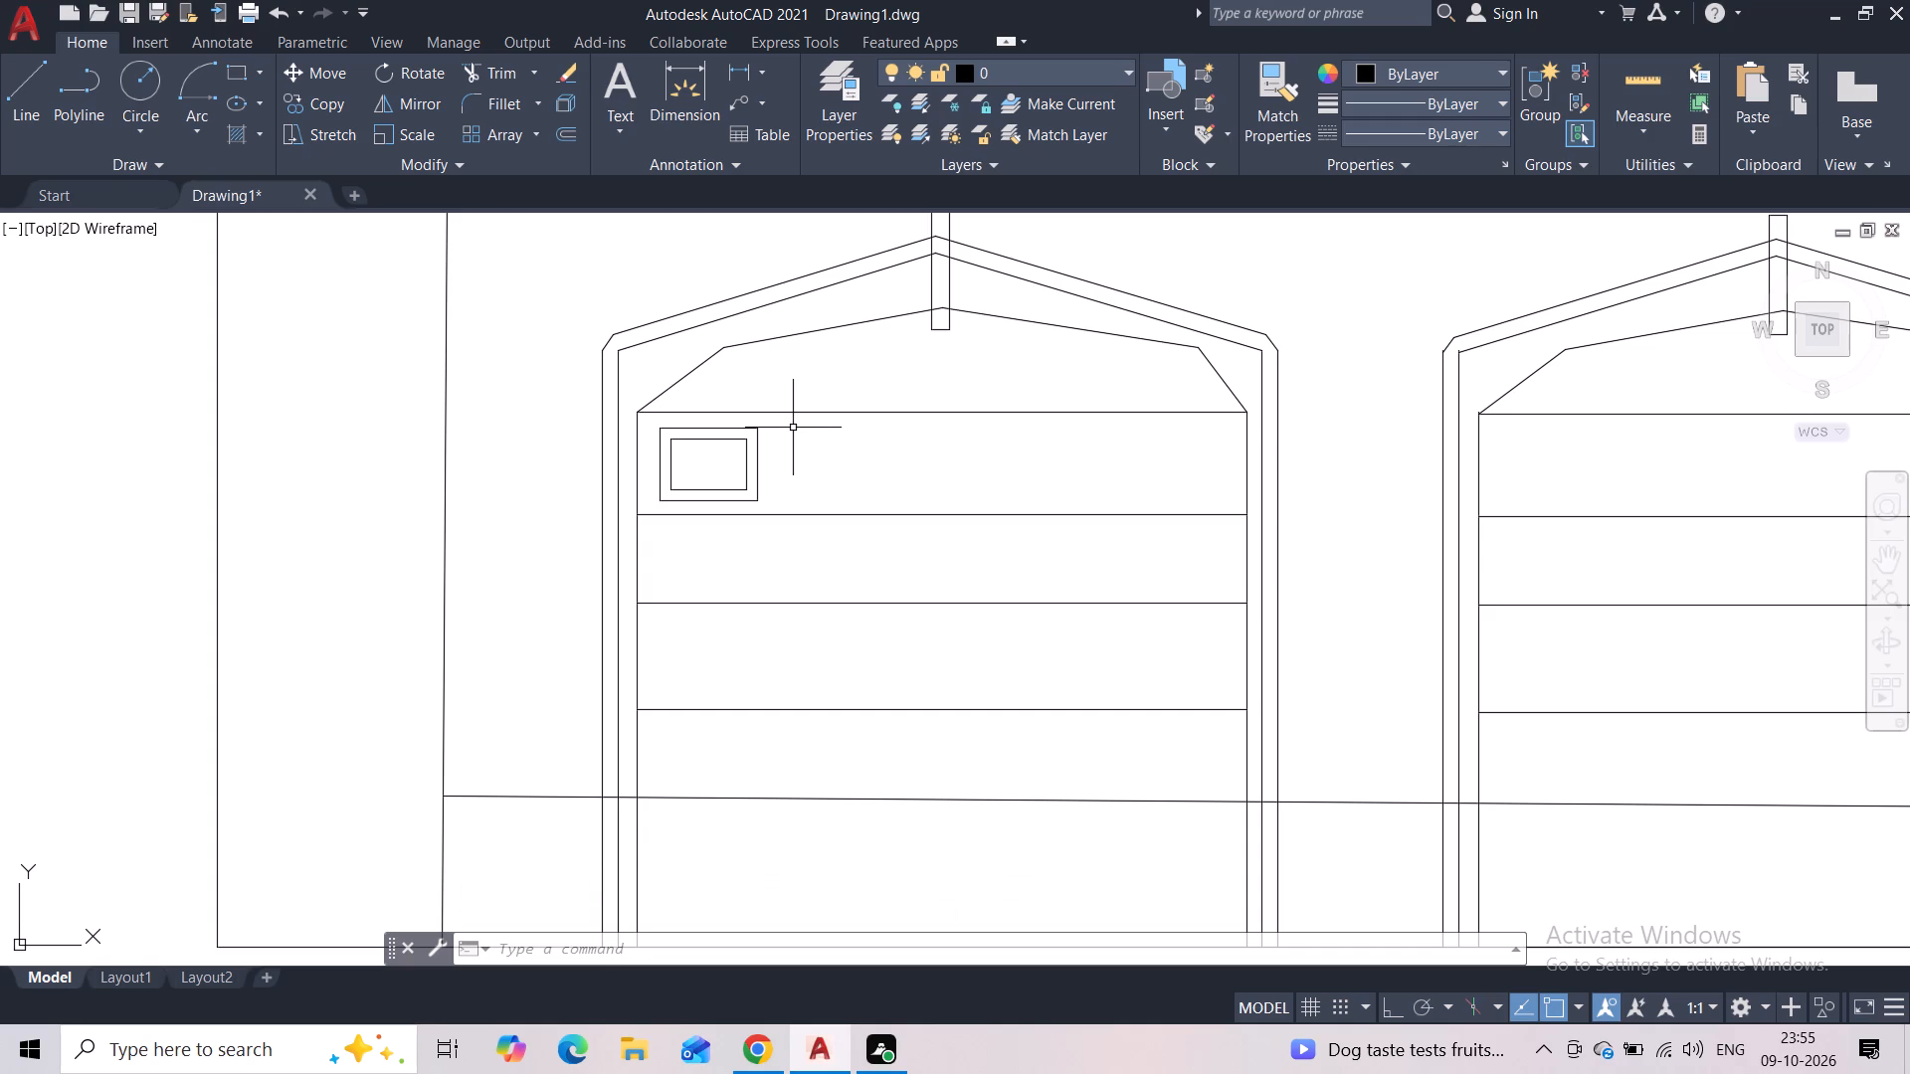
# Copy the double-outlined rectangle three times straight across the left door's upper panel to form a row of four.
pyautogui.scroll(-2, 788, 426)
pyautogui.scroll(2, 772, 419)
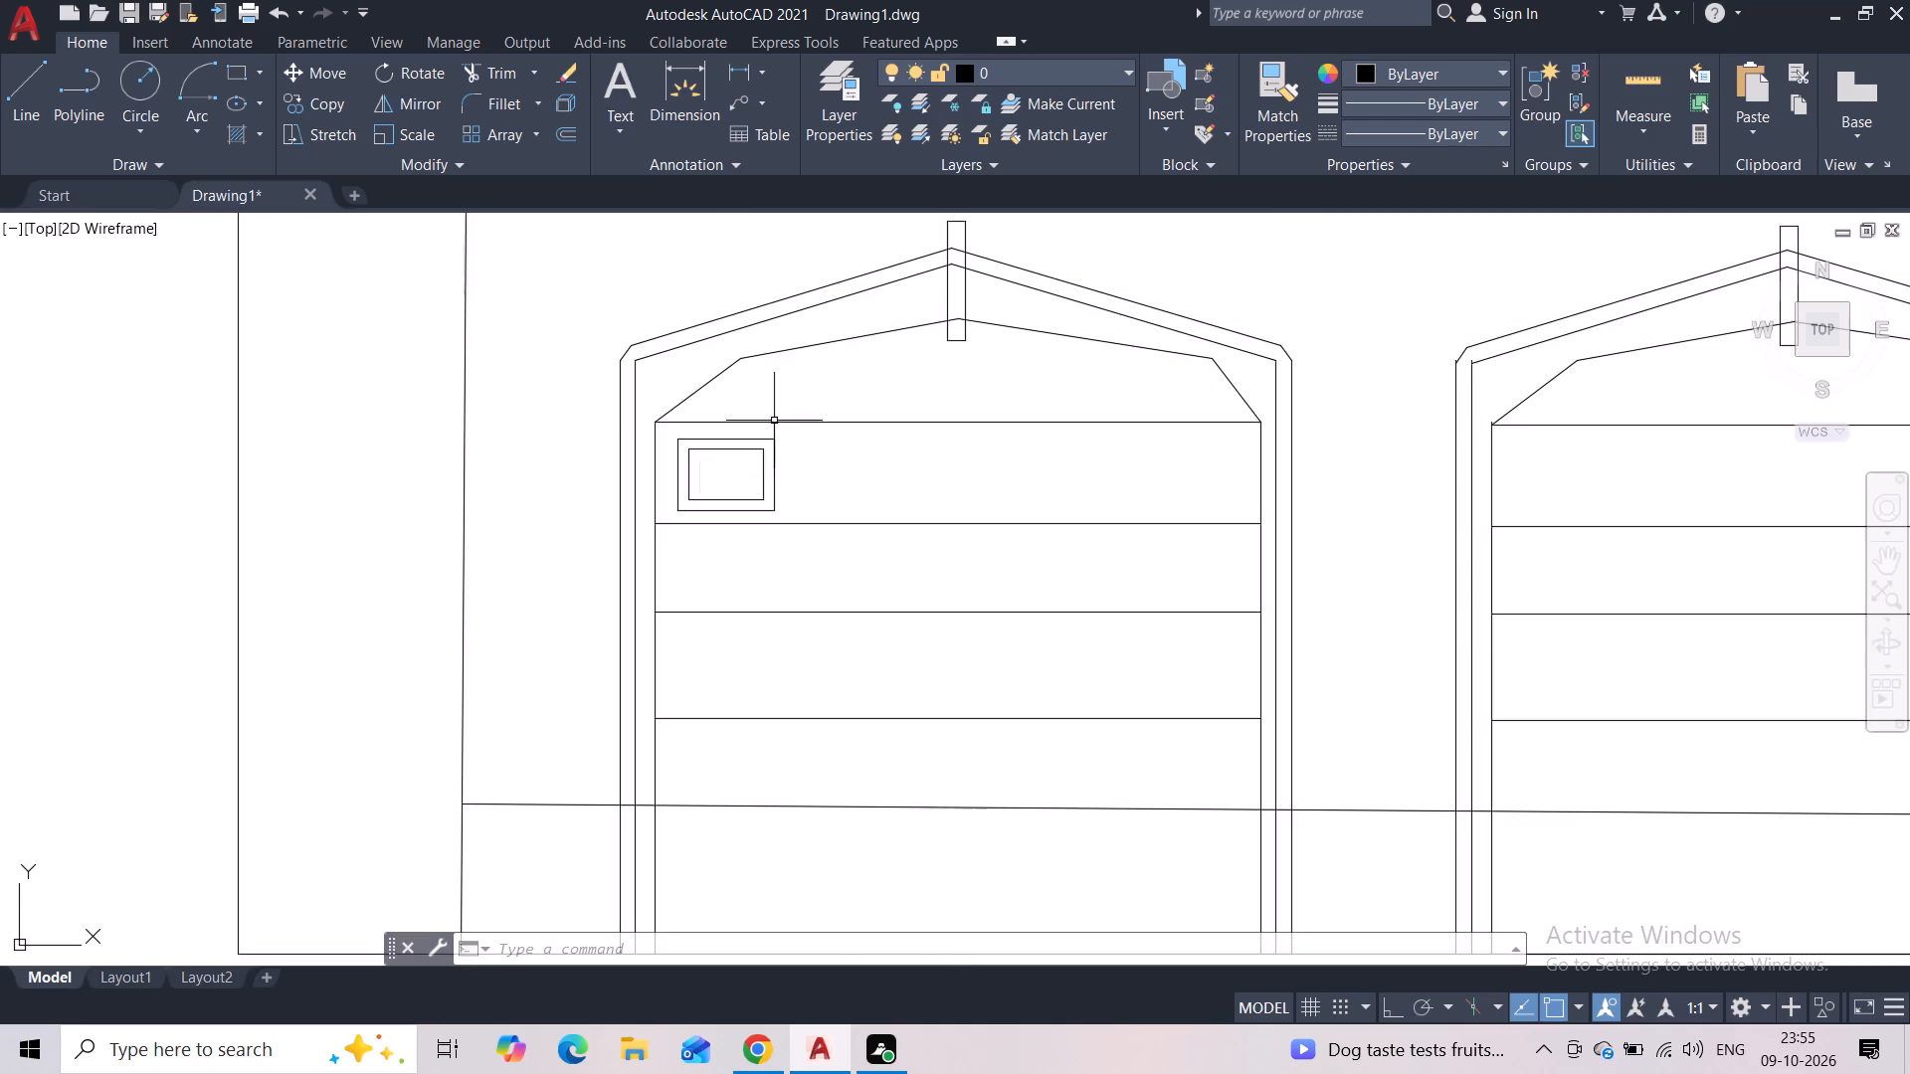
pyautogui.click(790, 447)
pyautogui.click(746, 467)
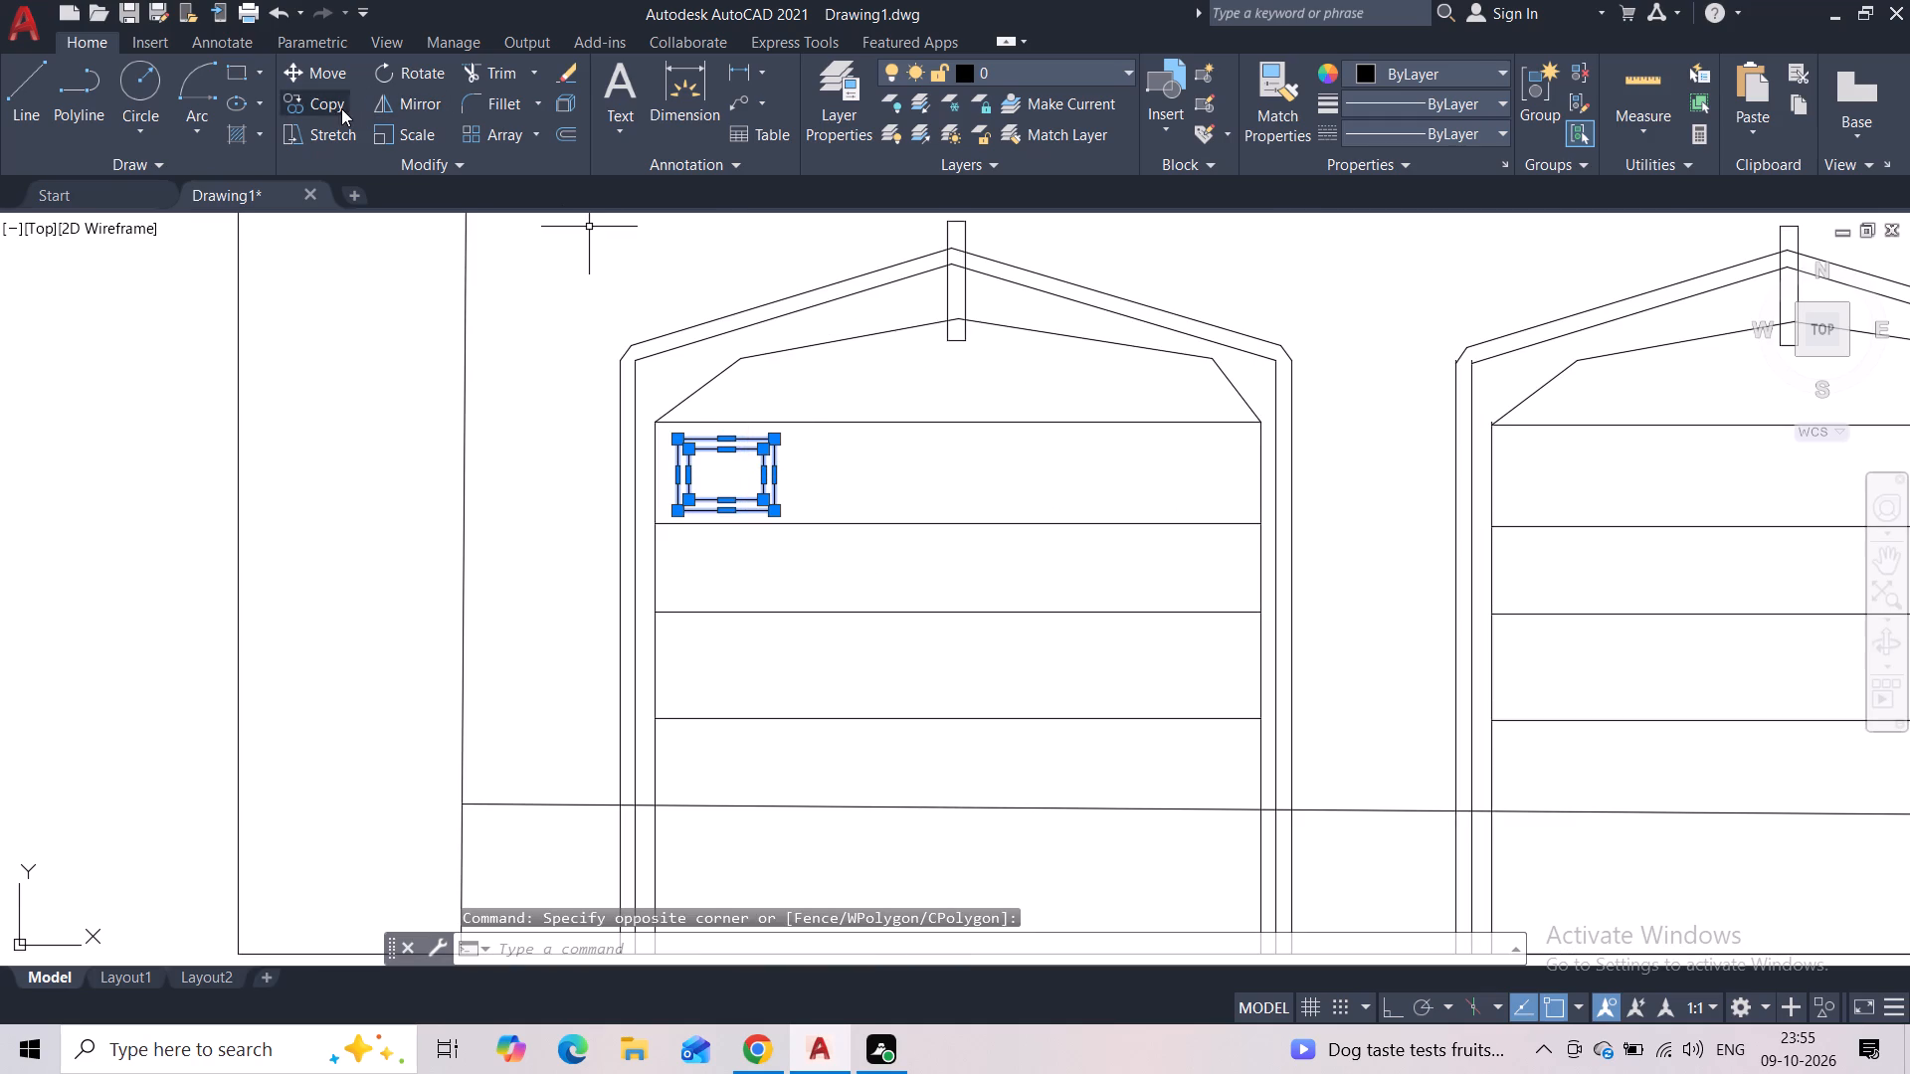
pyautogui.click(341, 108)
pyautogui.click(762, 481)
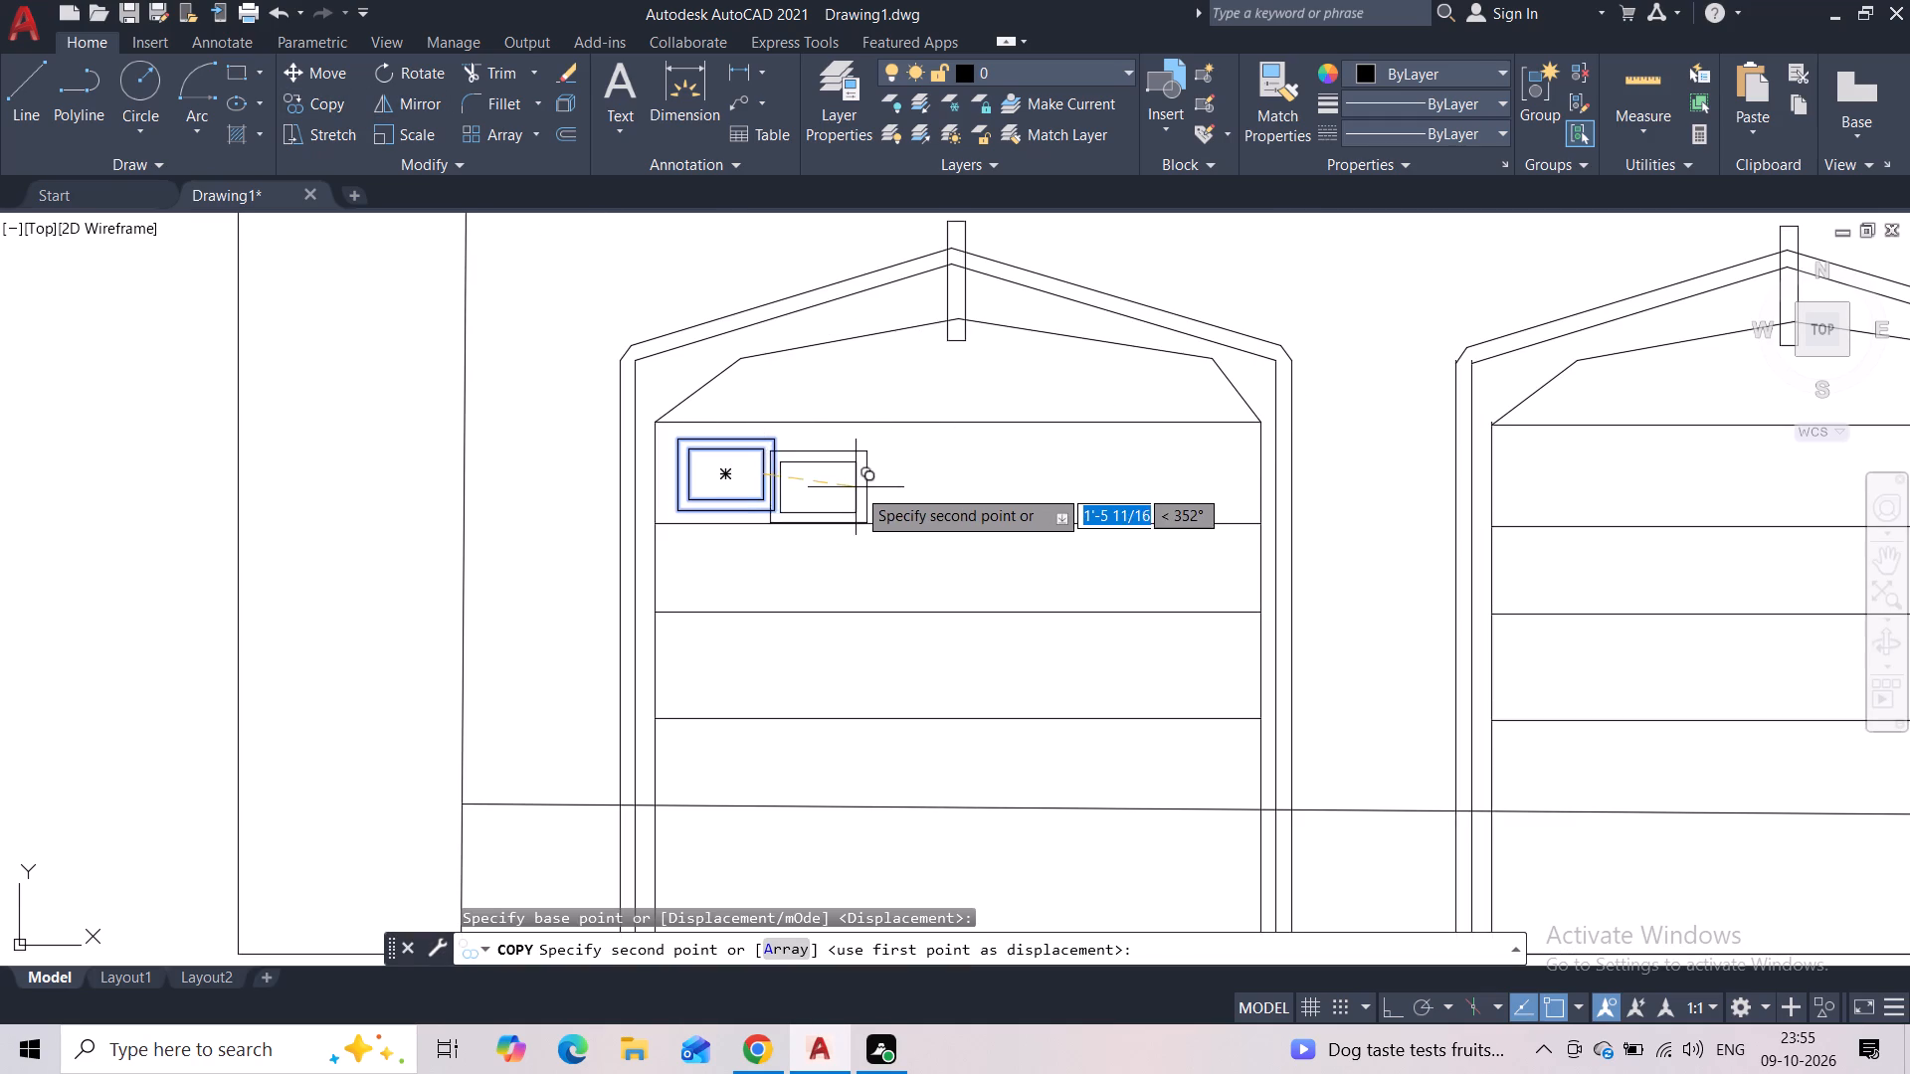
pyautogui.click(894, 476)
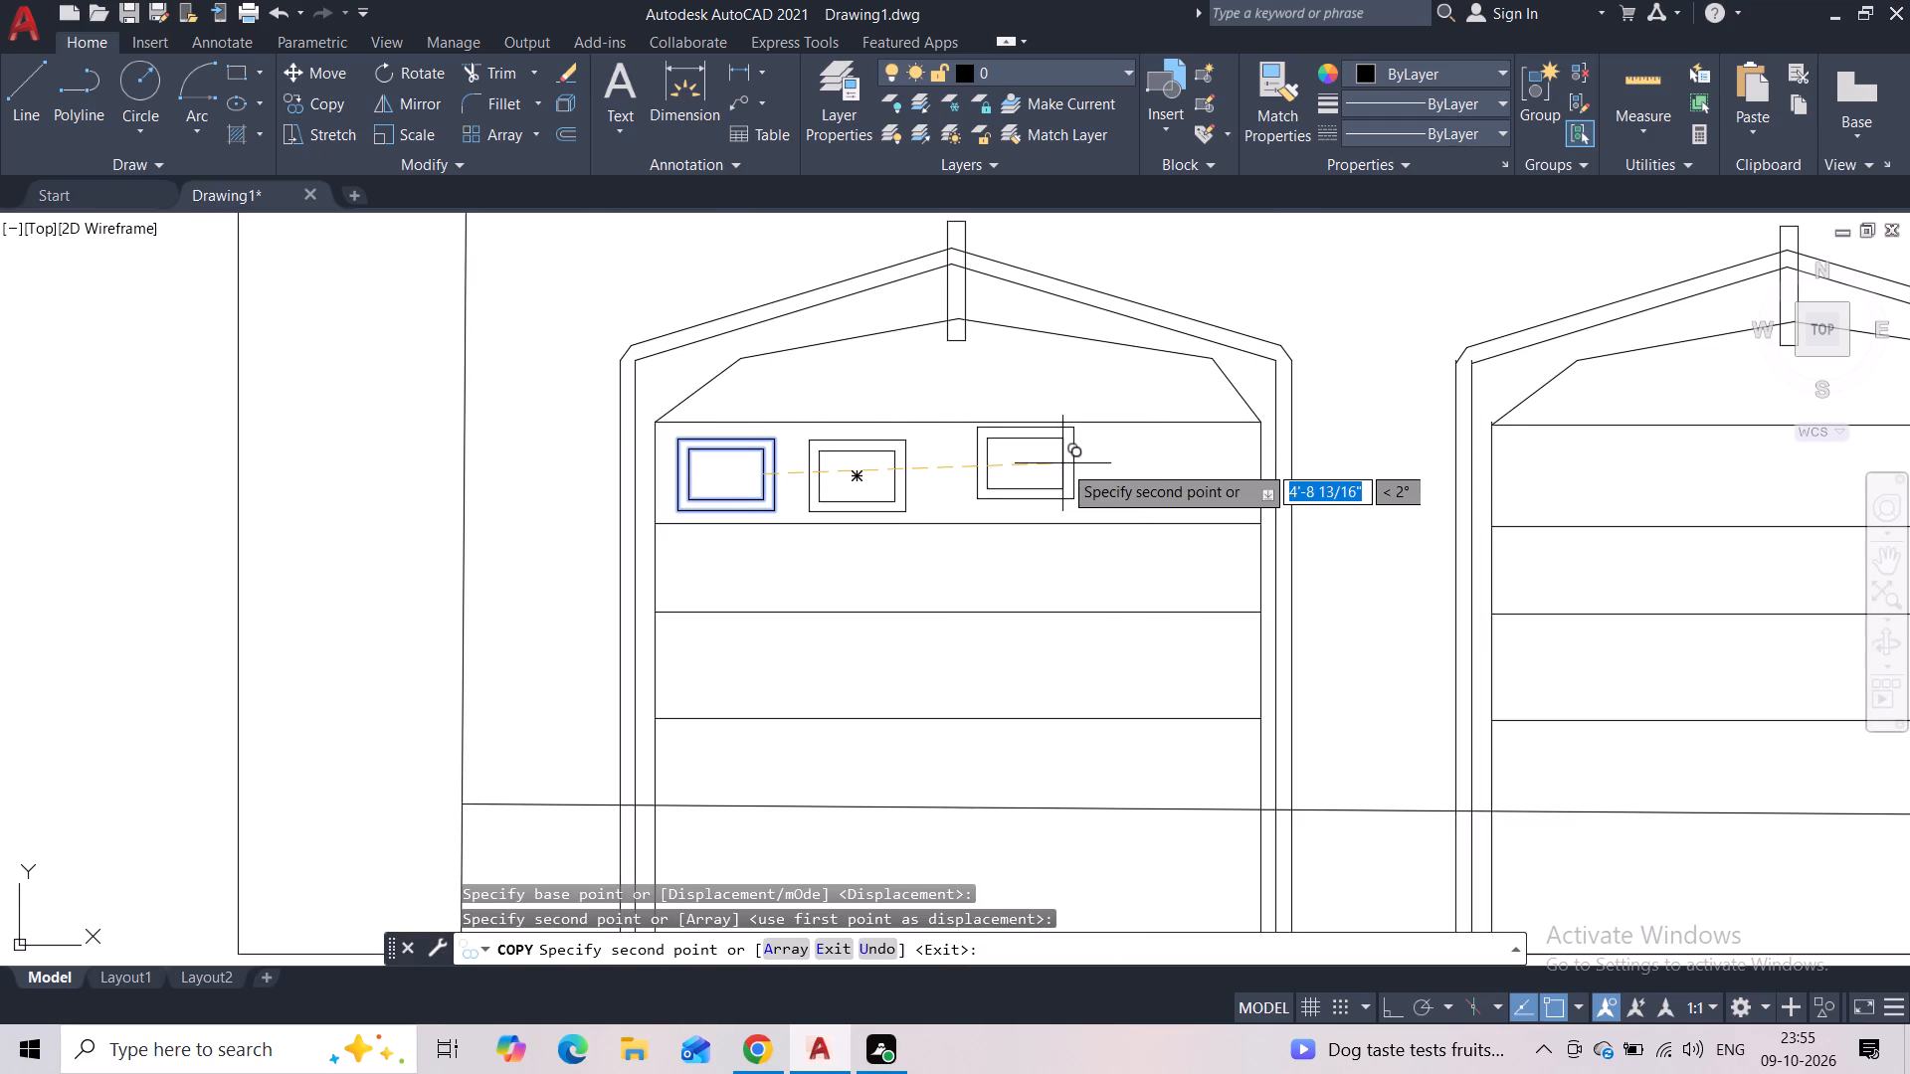
pyautogui.click(1038, 476)
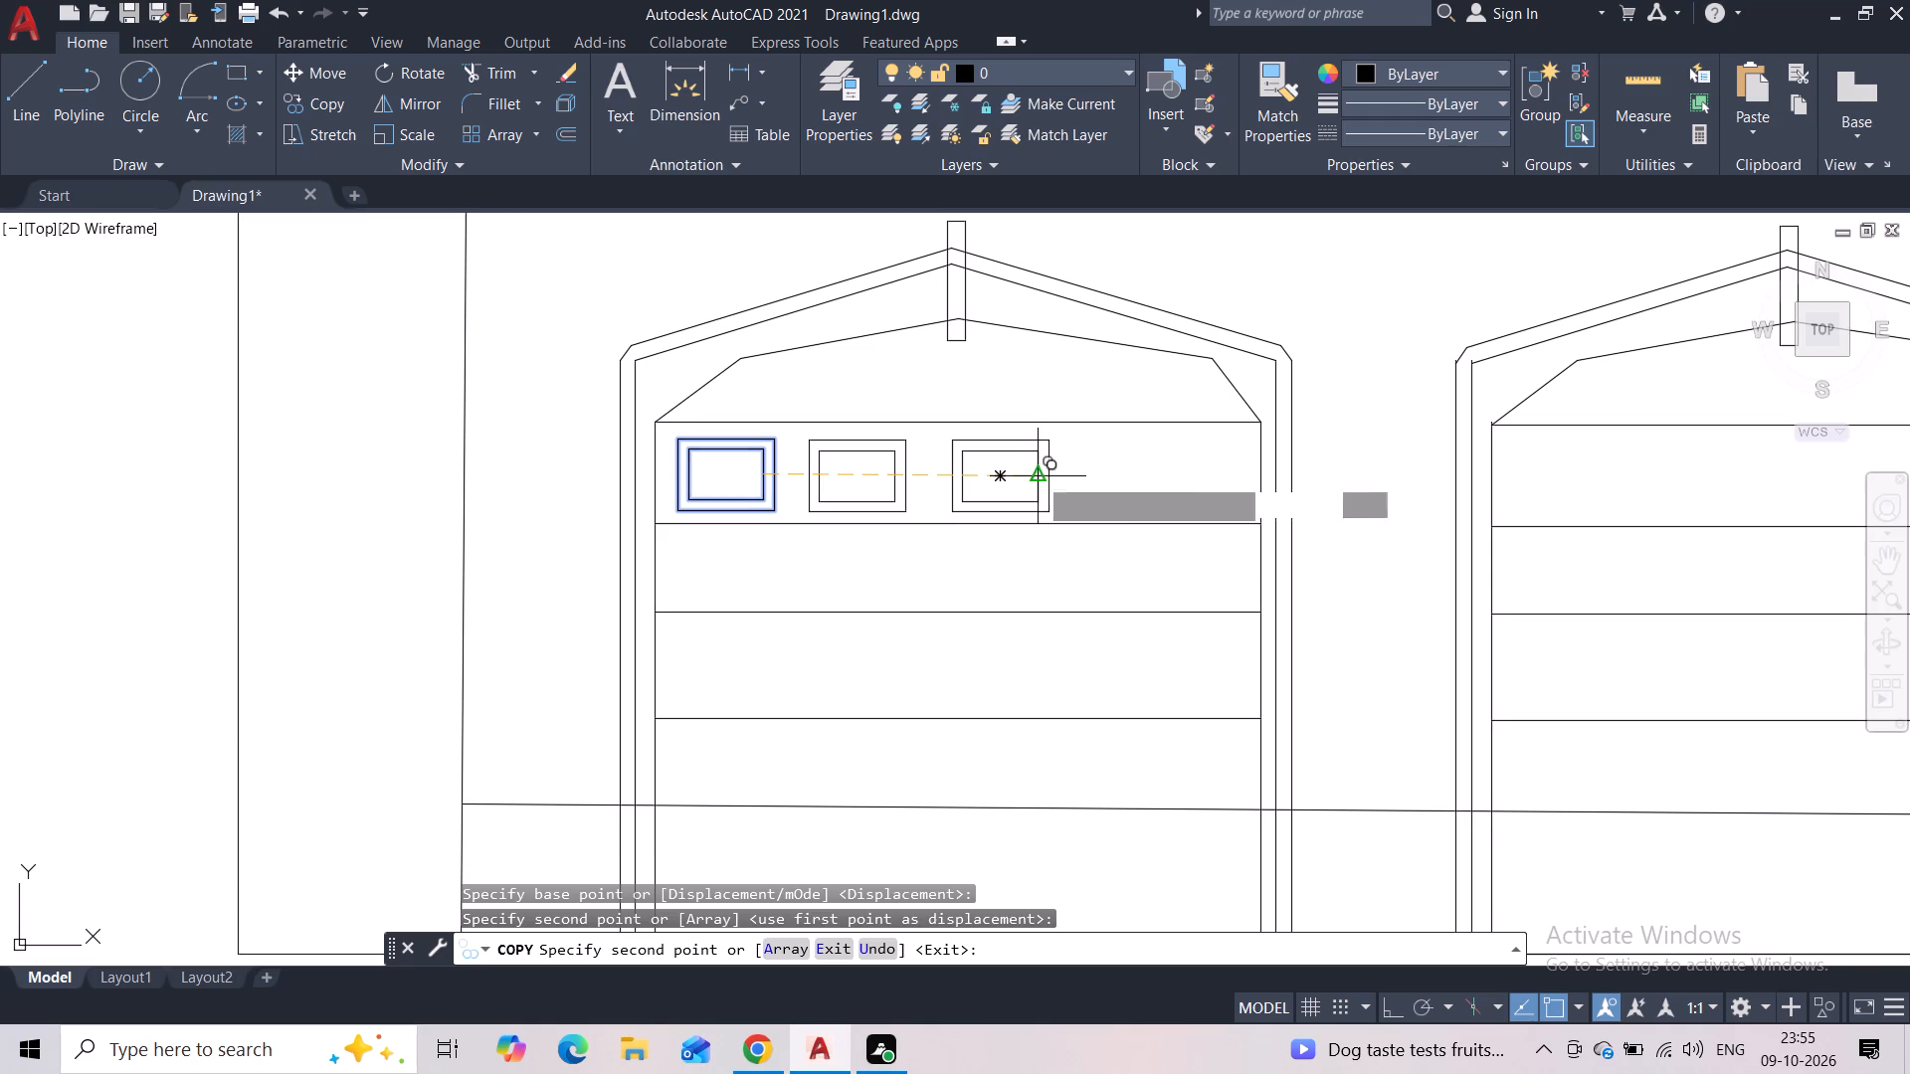
pyautogui.click(1194, 475)
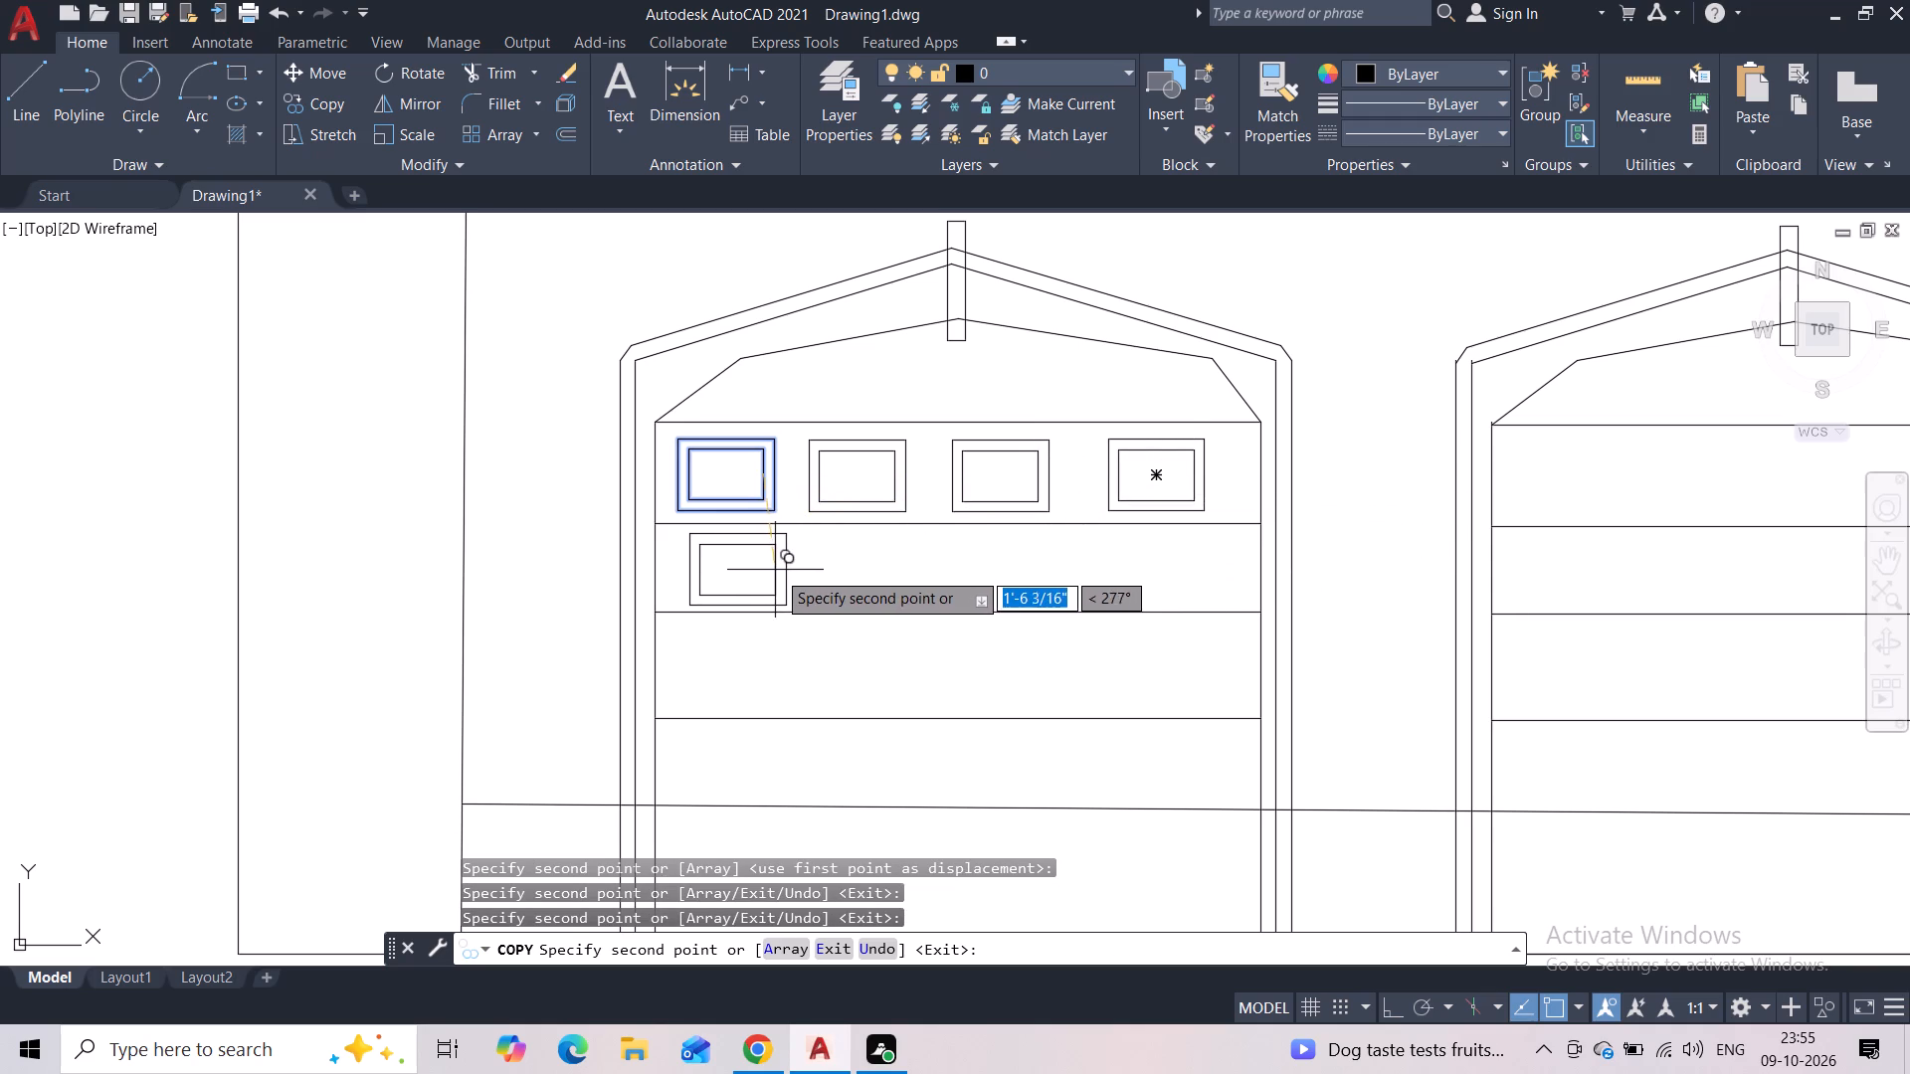
# Copy the leftmost double-outlined rectangle straight down with Ortho on, once into each of the left door's three lower panels, the lowest about 4'-6" below.
pyautogui.scroll(3, 766, 579)
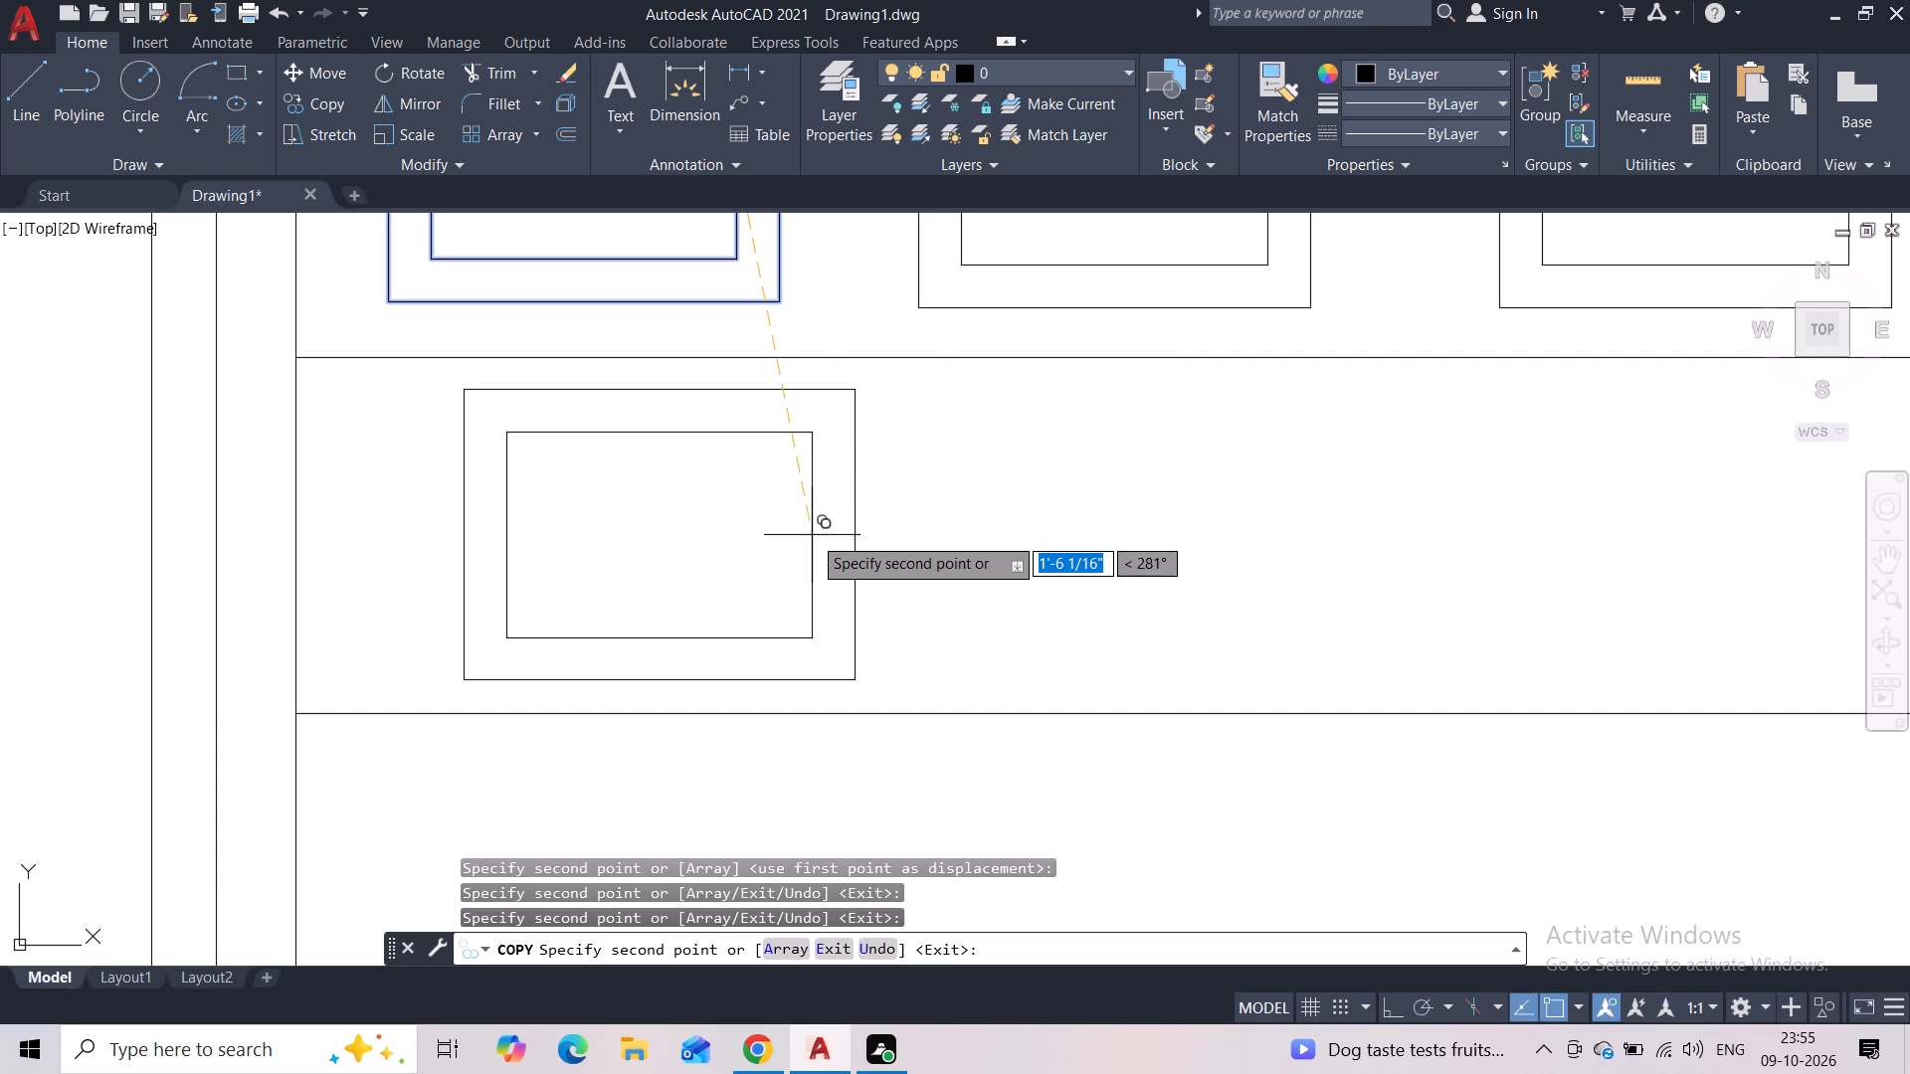
pyautogui.press('F8')
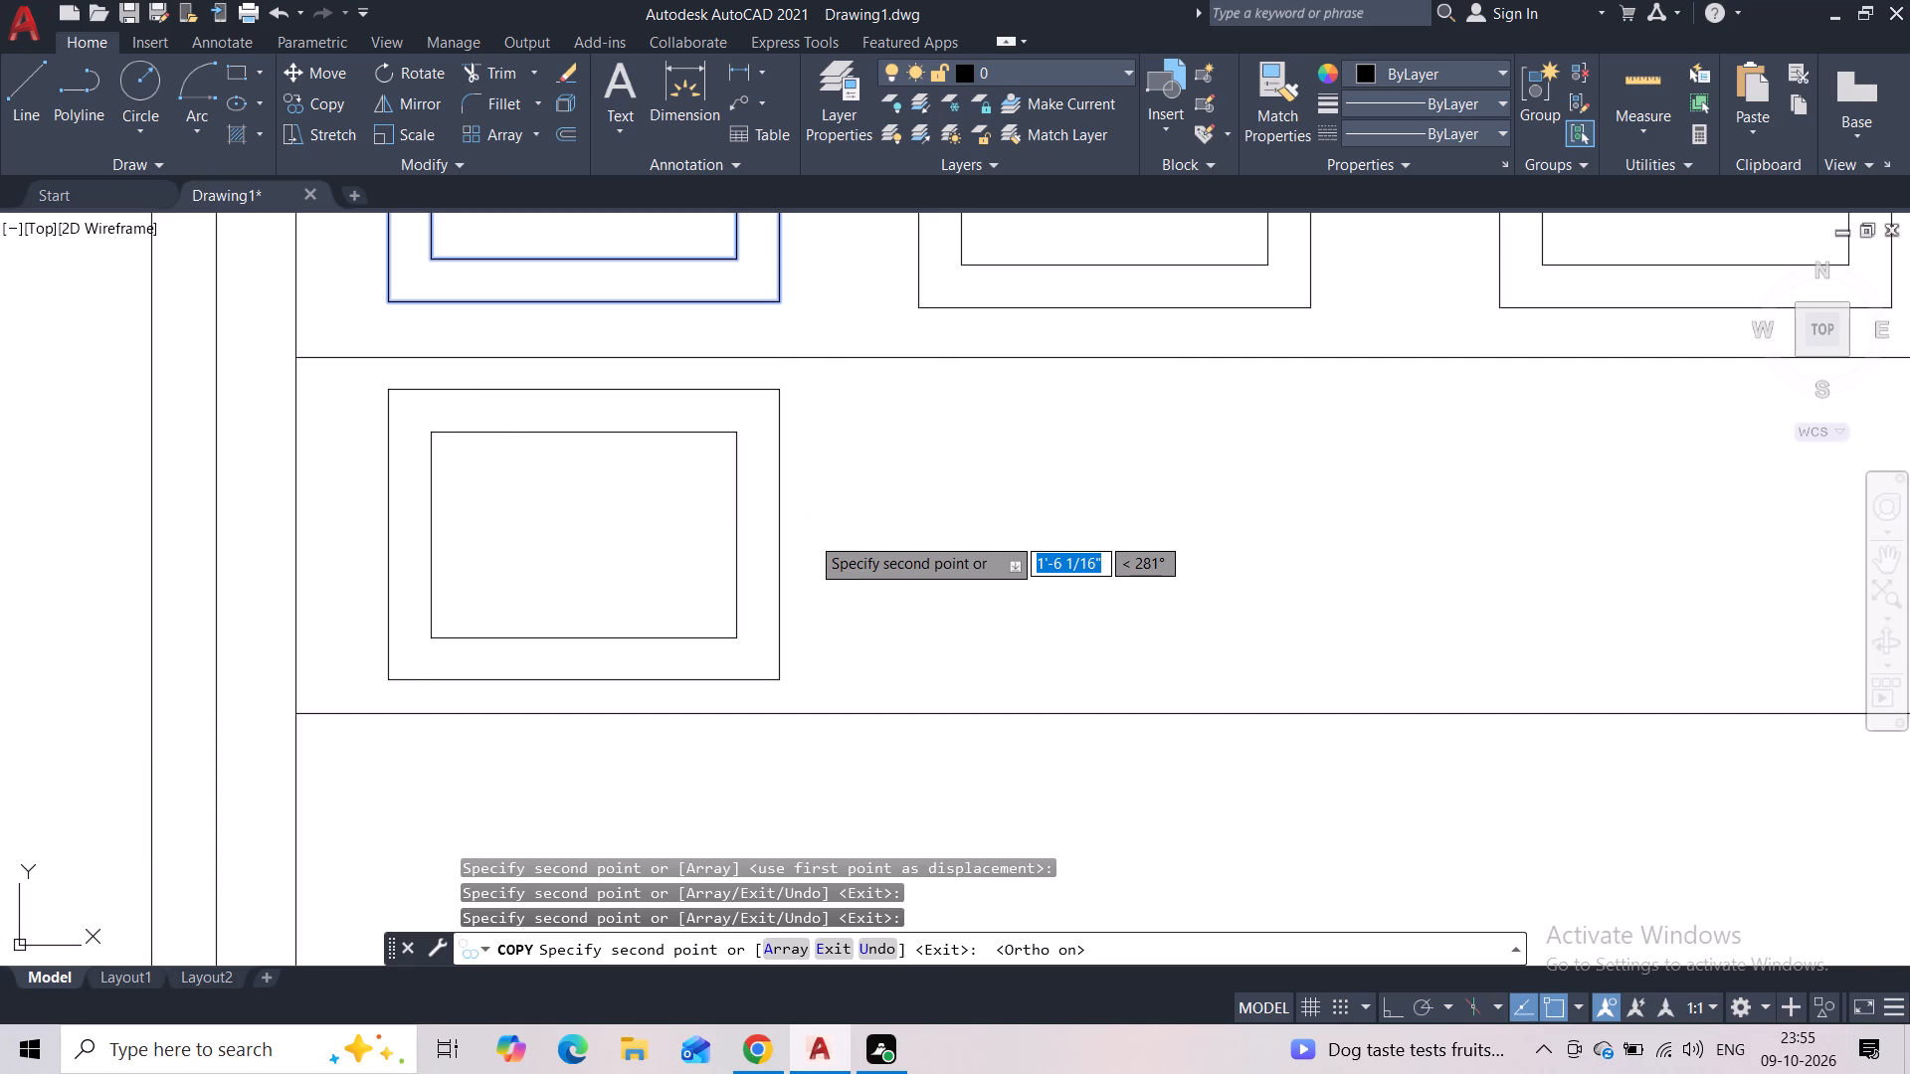
pyautogui.click(810, 535)
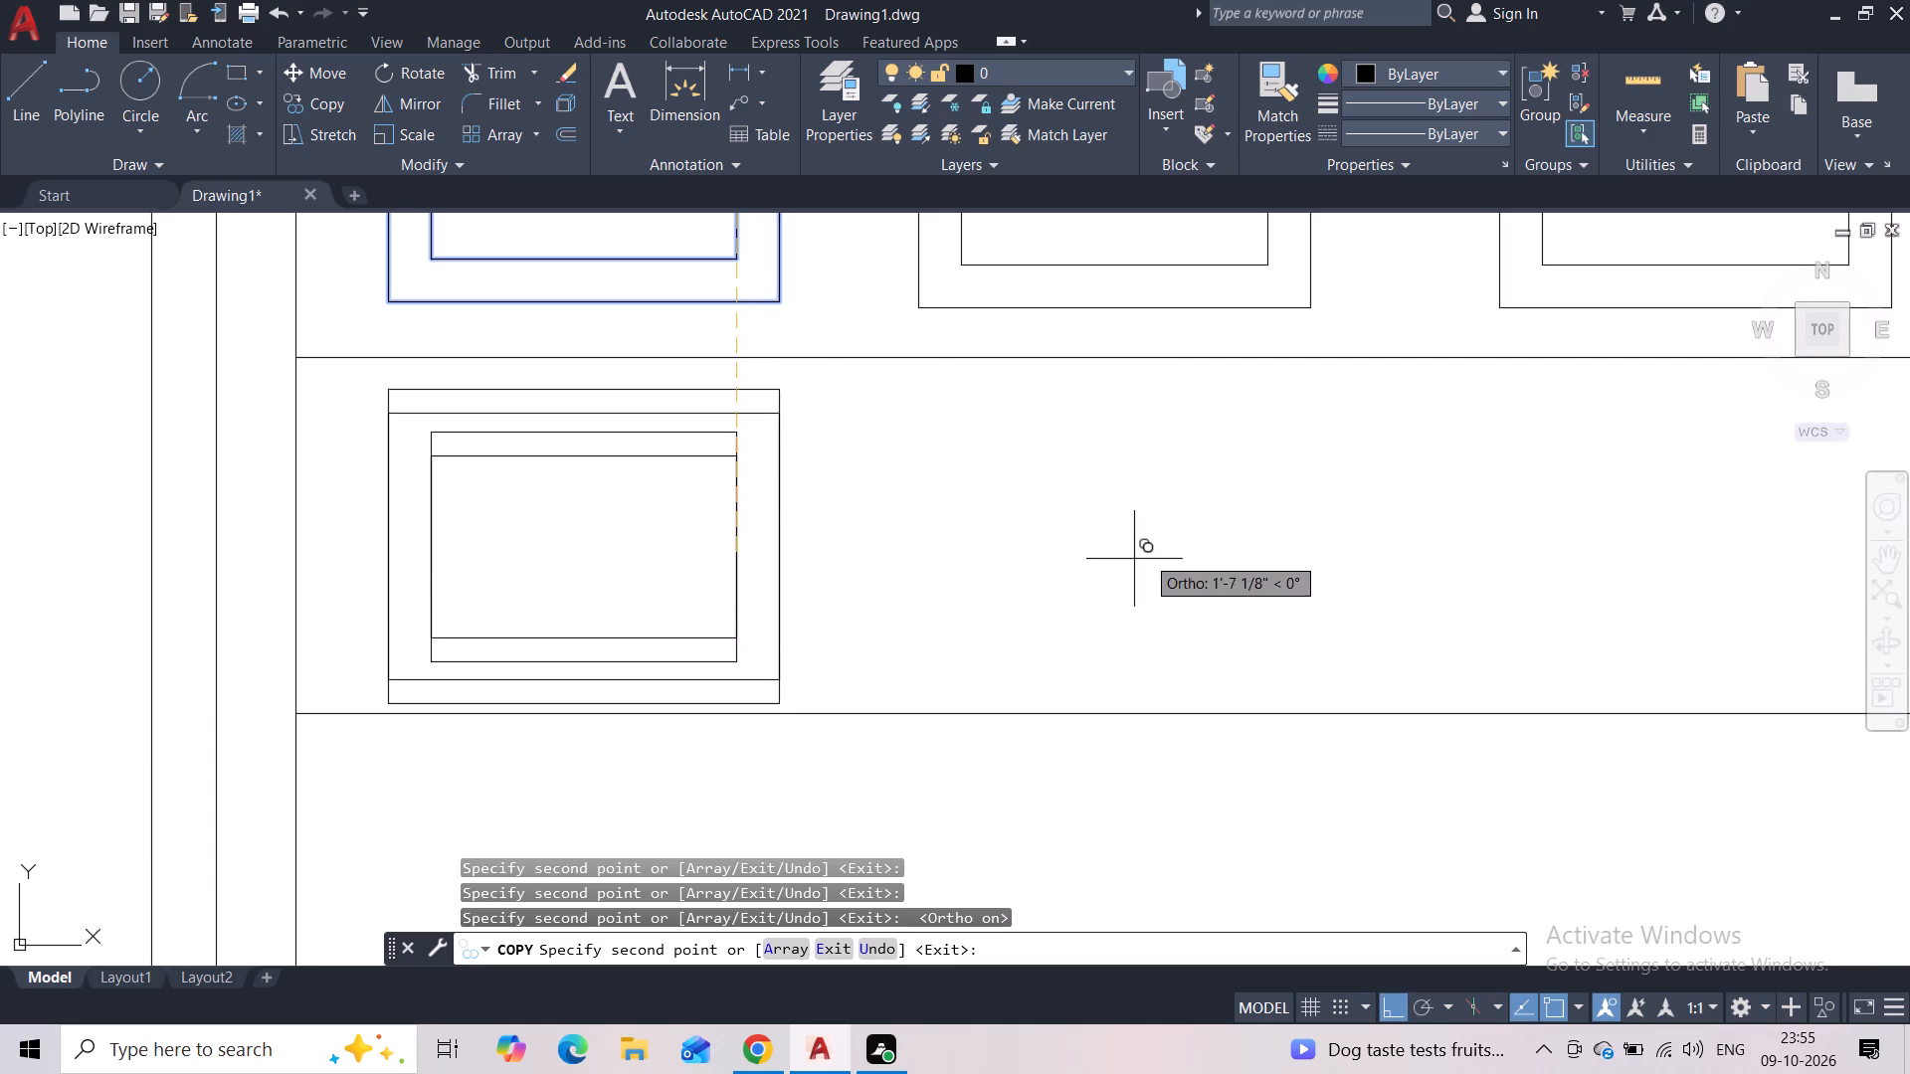
pyautogui.scroll(-2, 1164, 724)
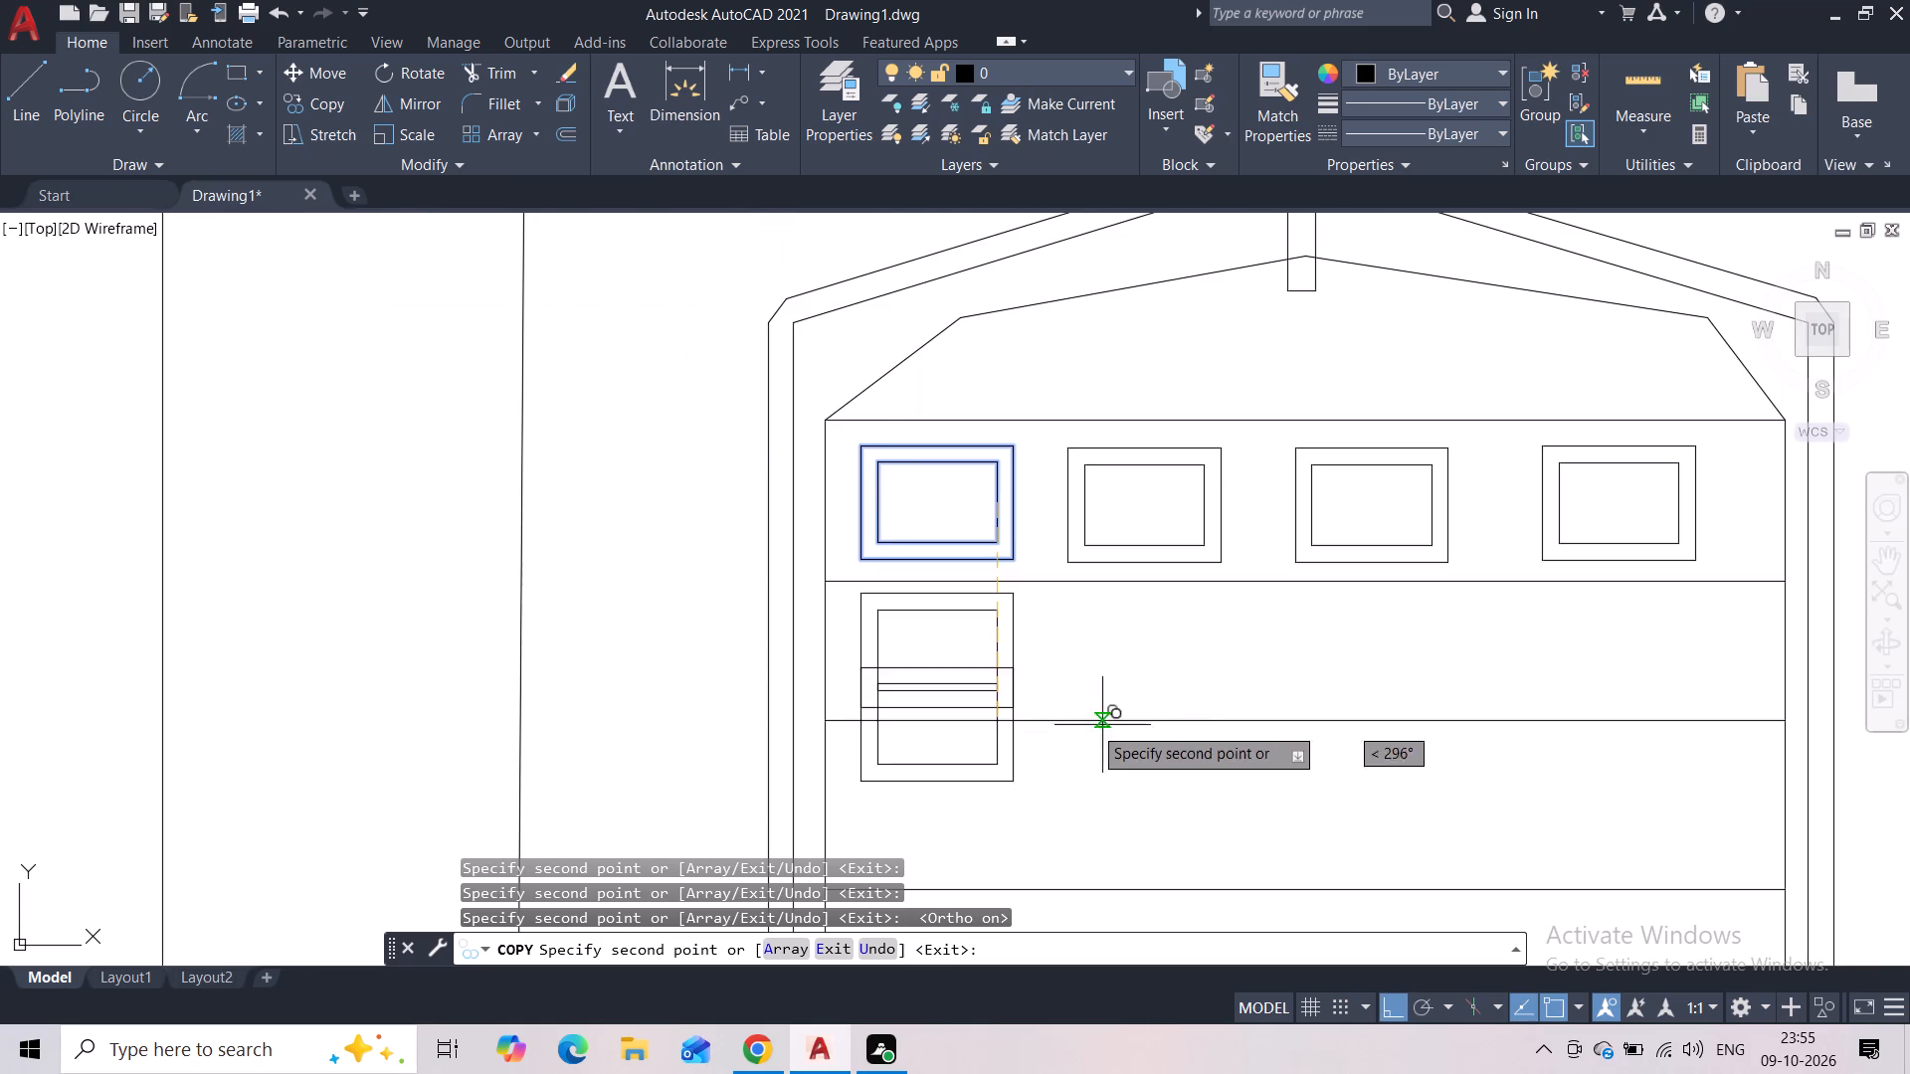
pyautogui.moveTo(1024, 783); pyautogui.dragTo(975, 602, button='middle')
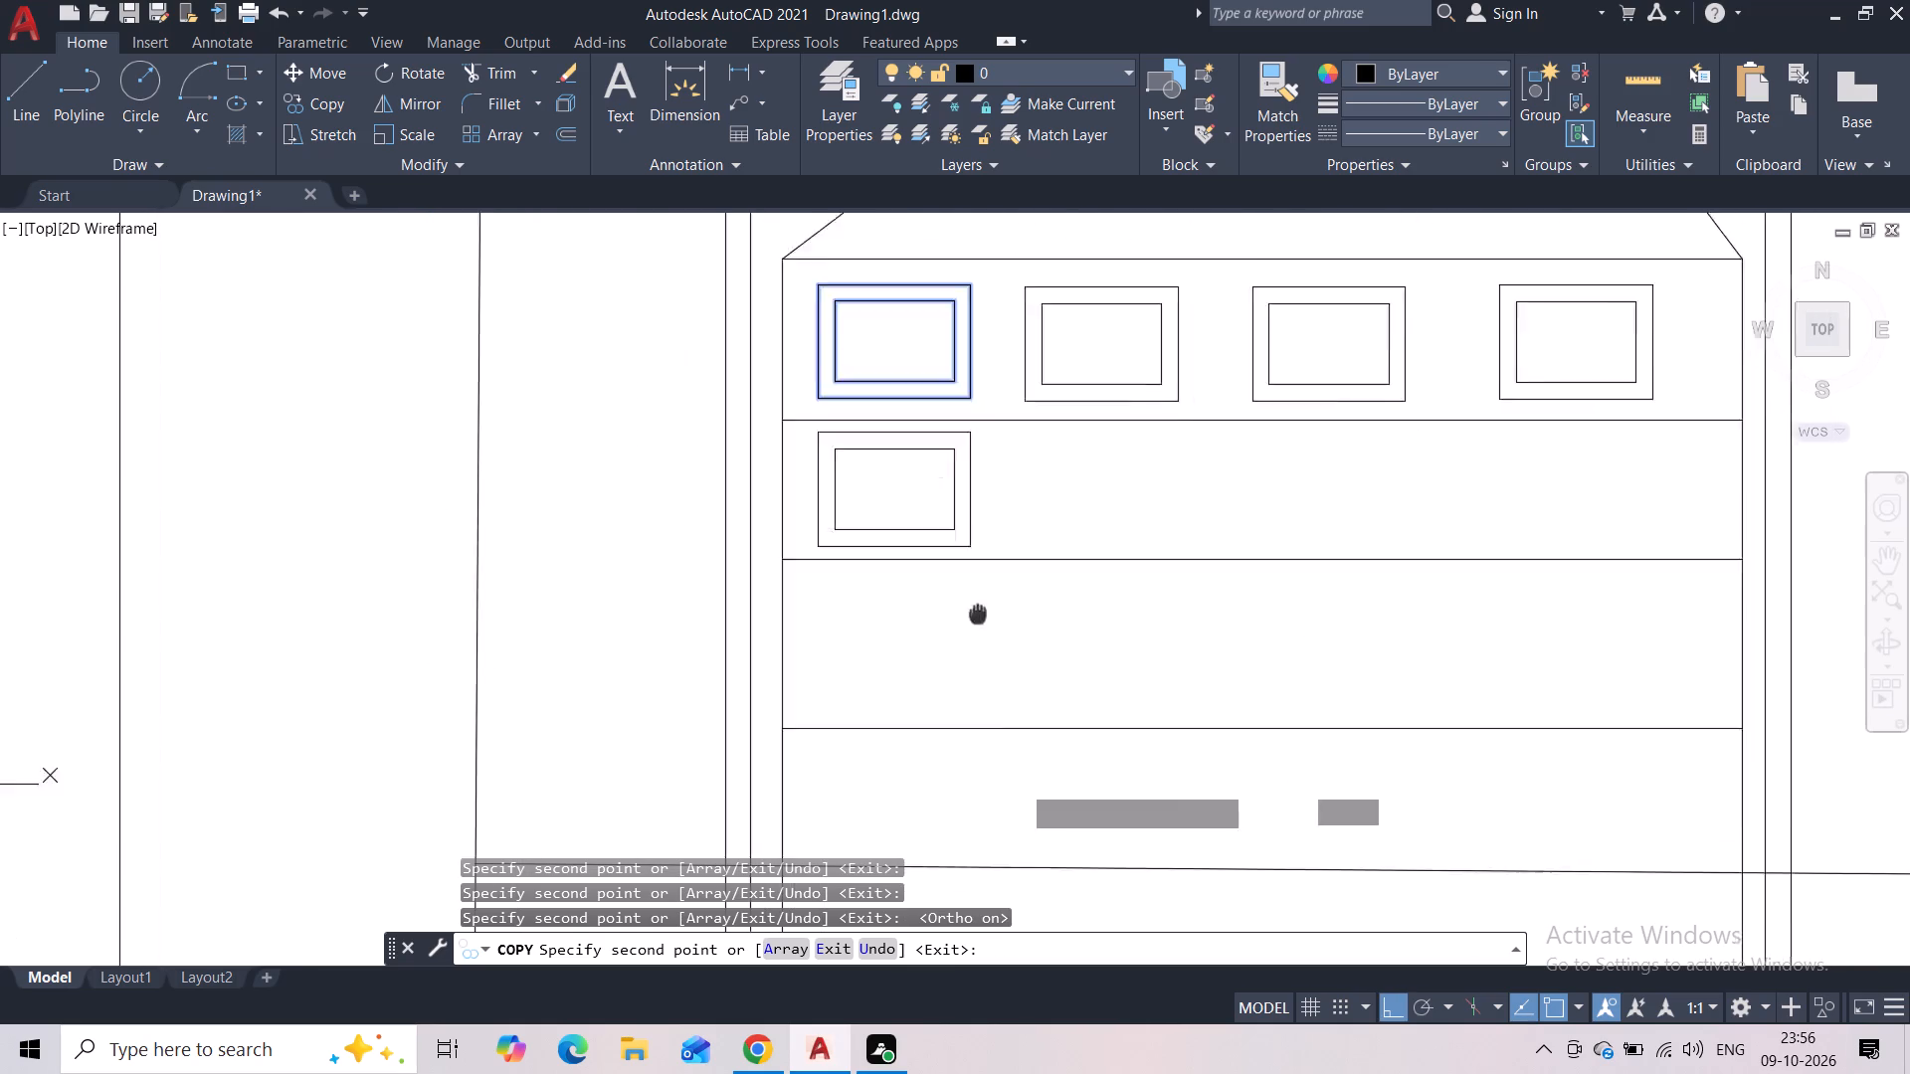
pyautogui.moveTo(975, 602); pyautogui.dragTo(971, 590, button='middle')
pyautogui.click(964, 605)
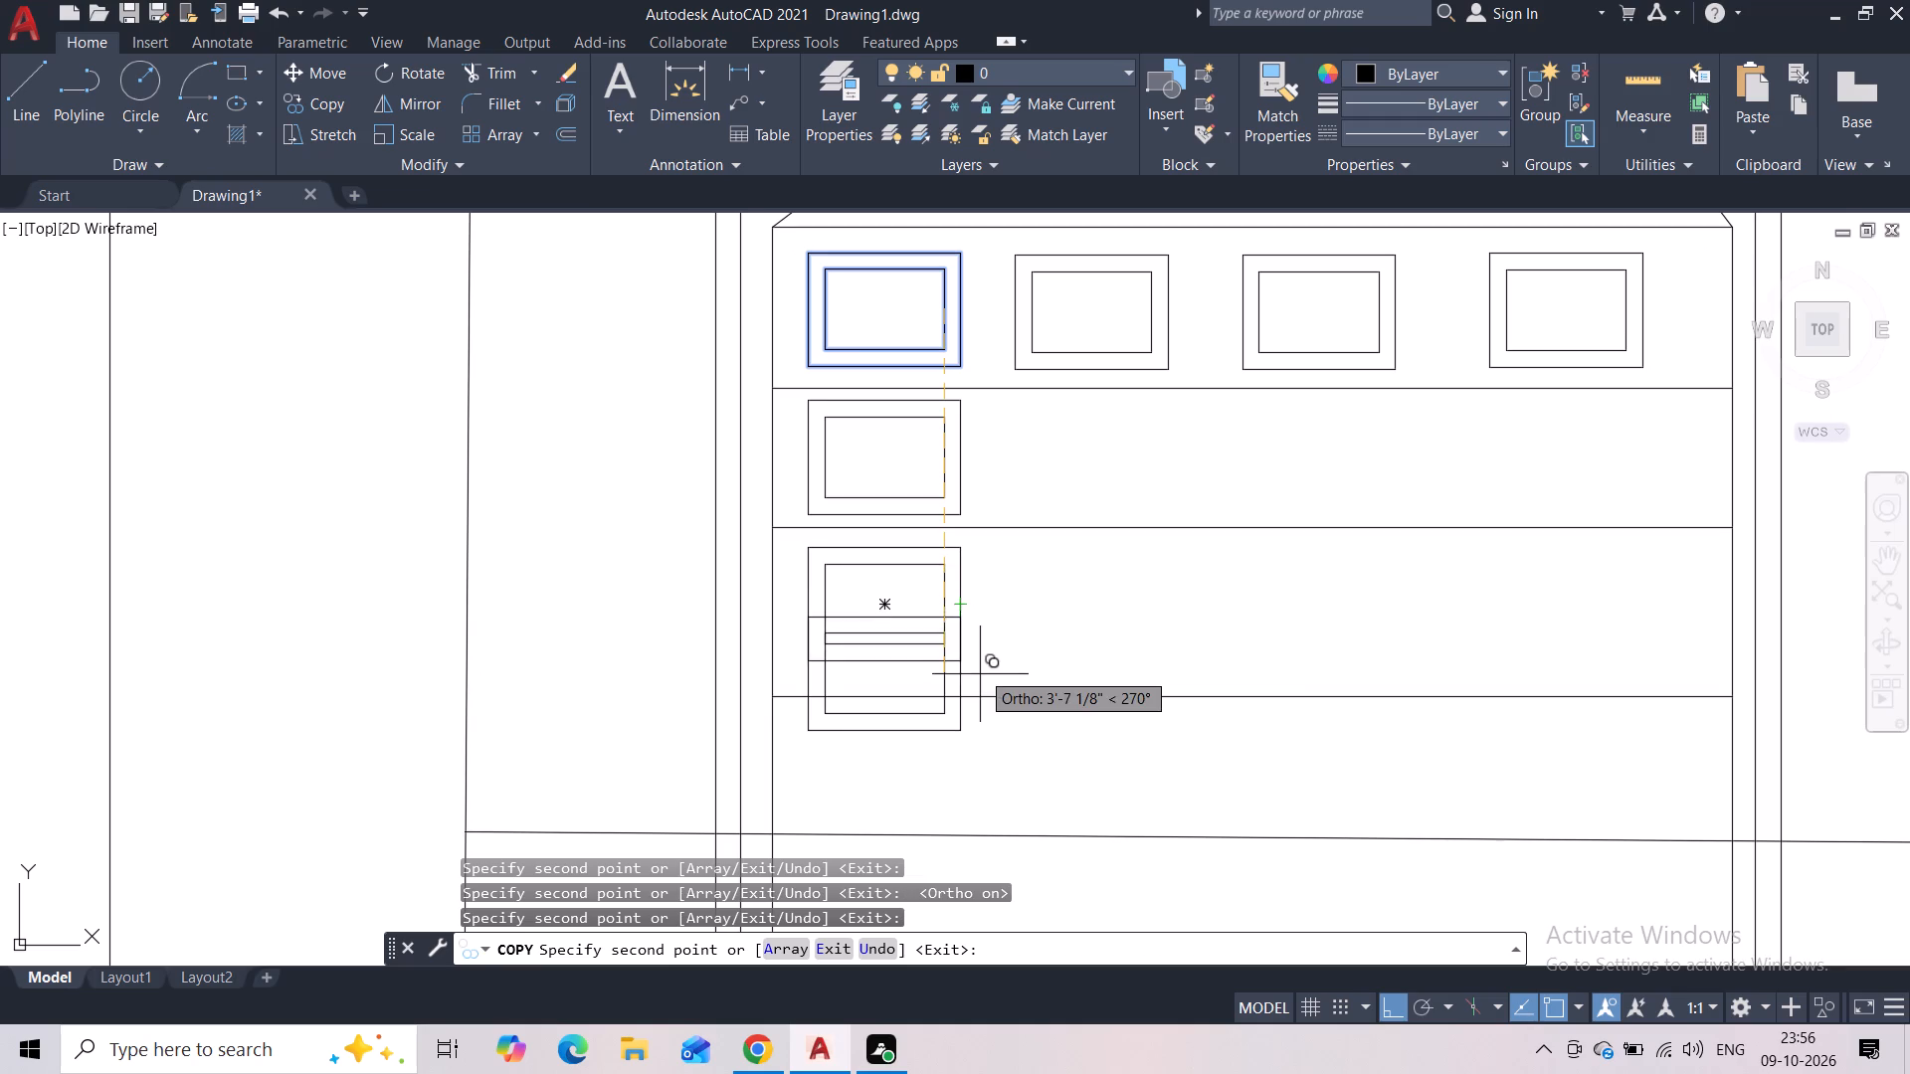
pyautogui.scroll(-2, 977, 683)
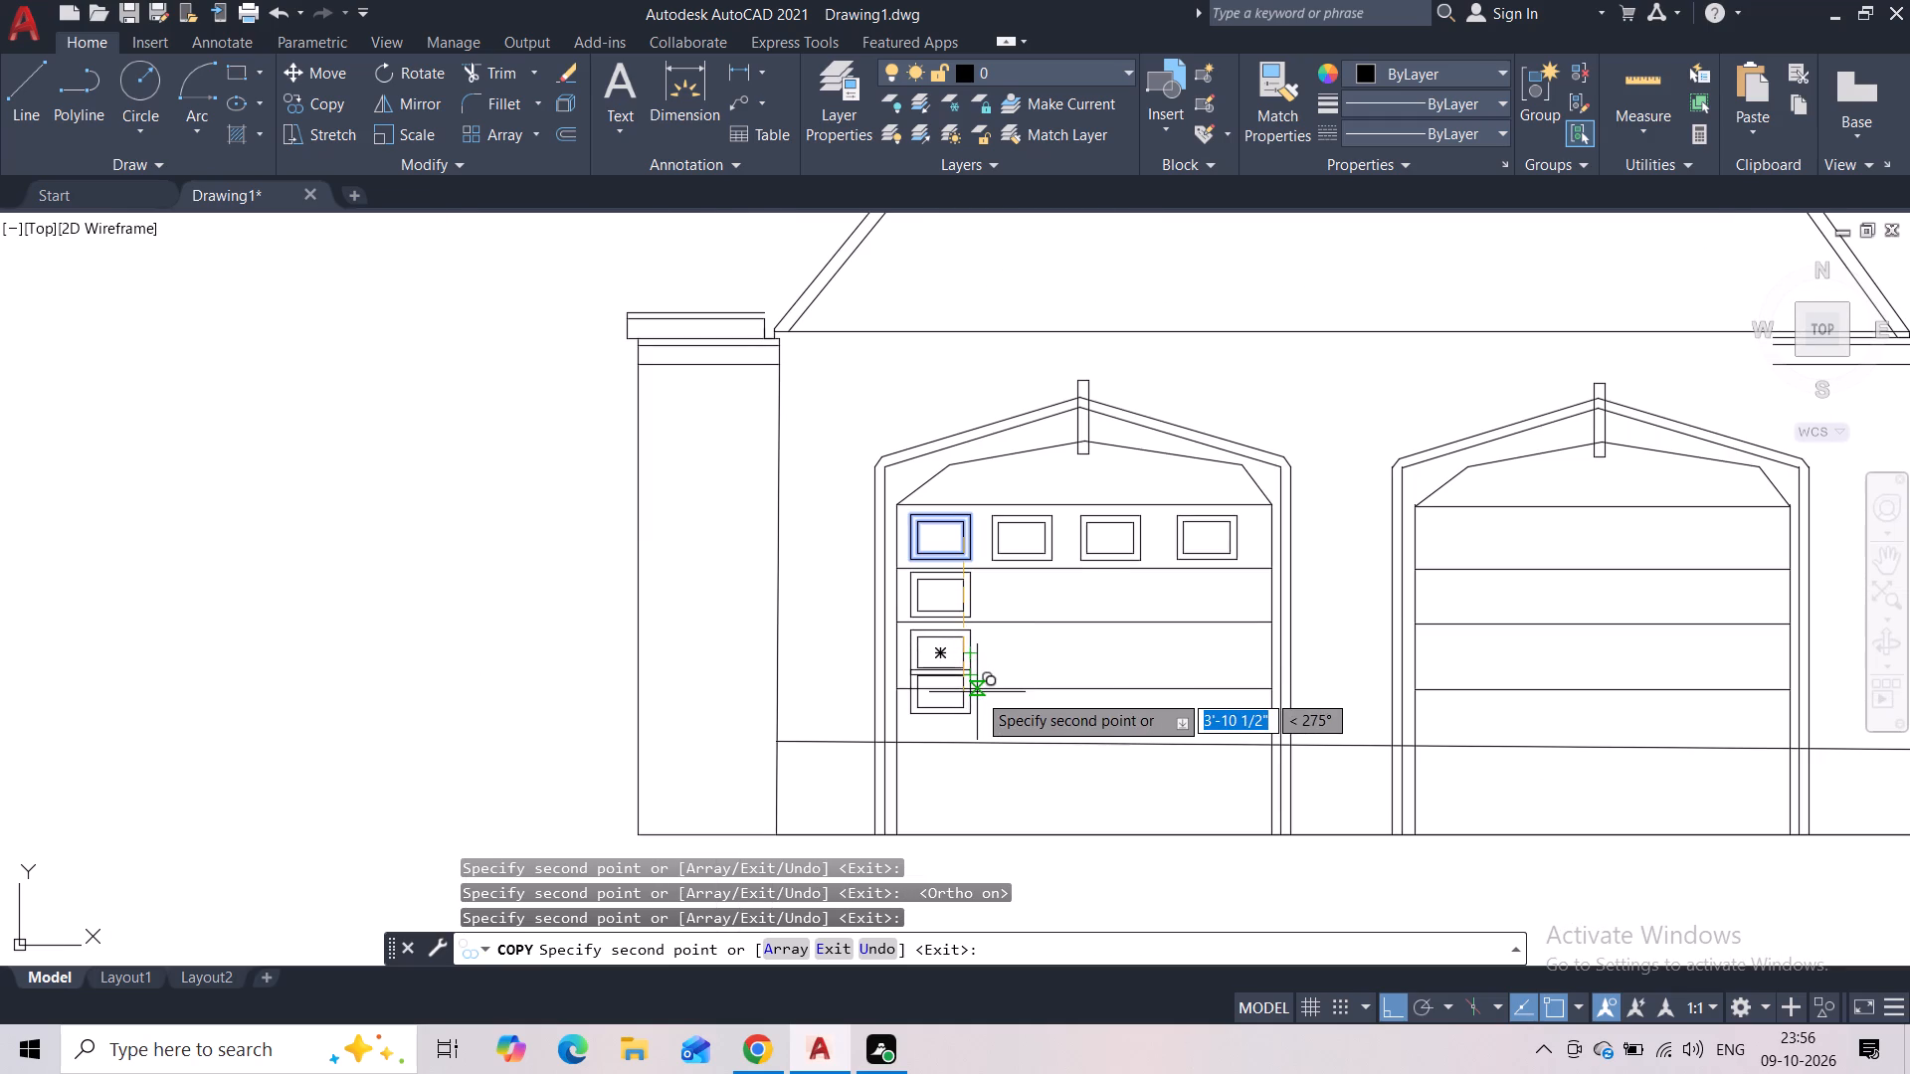
pyautogui.scroll(3, 977, 694)
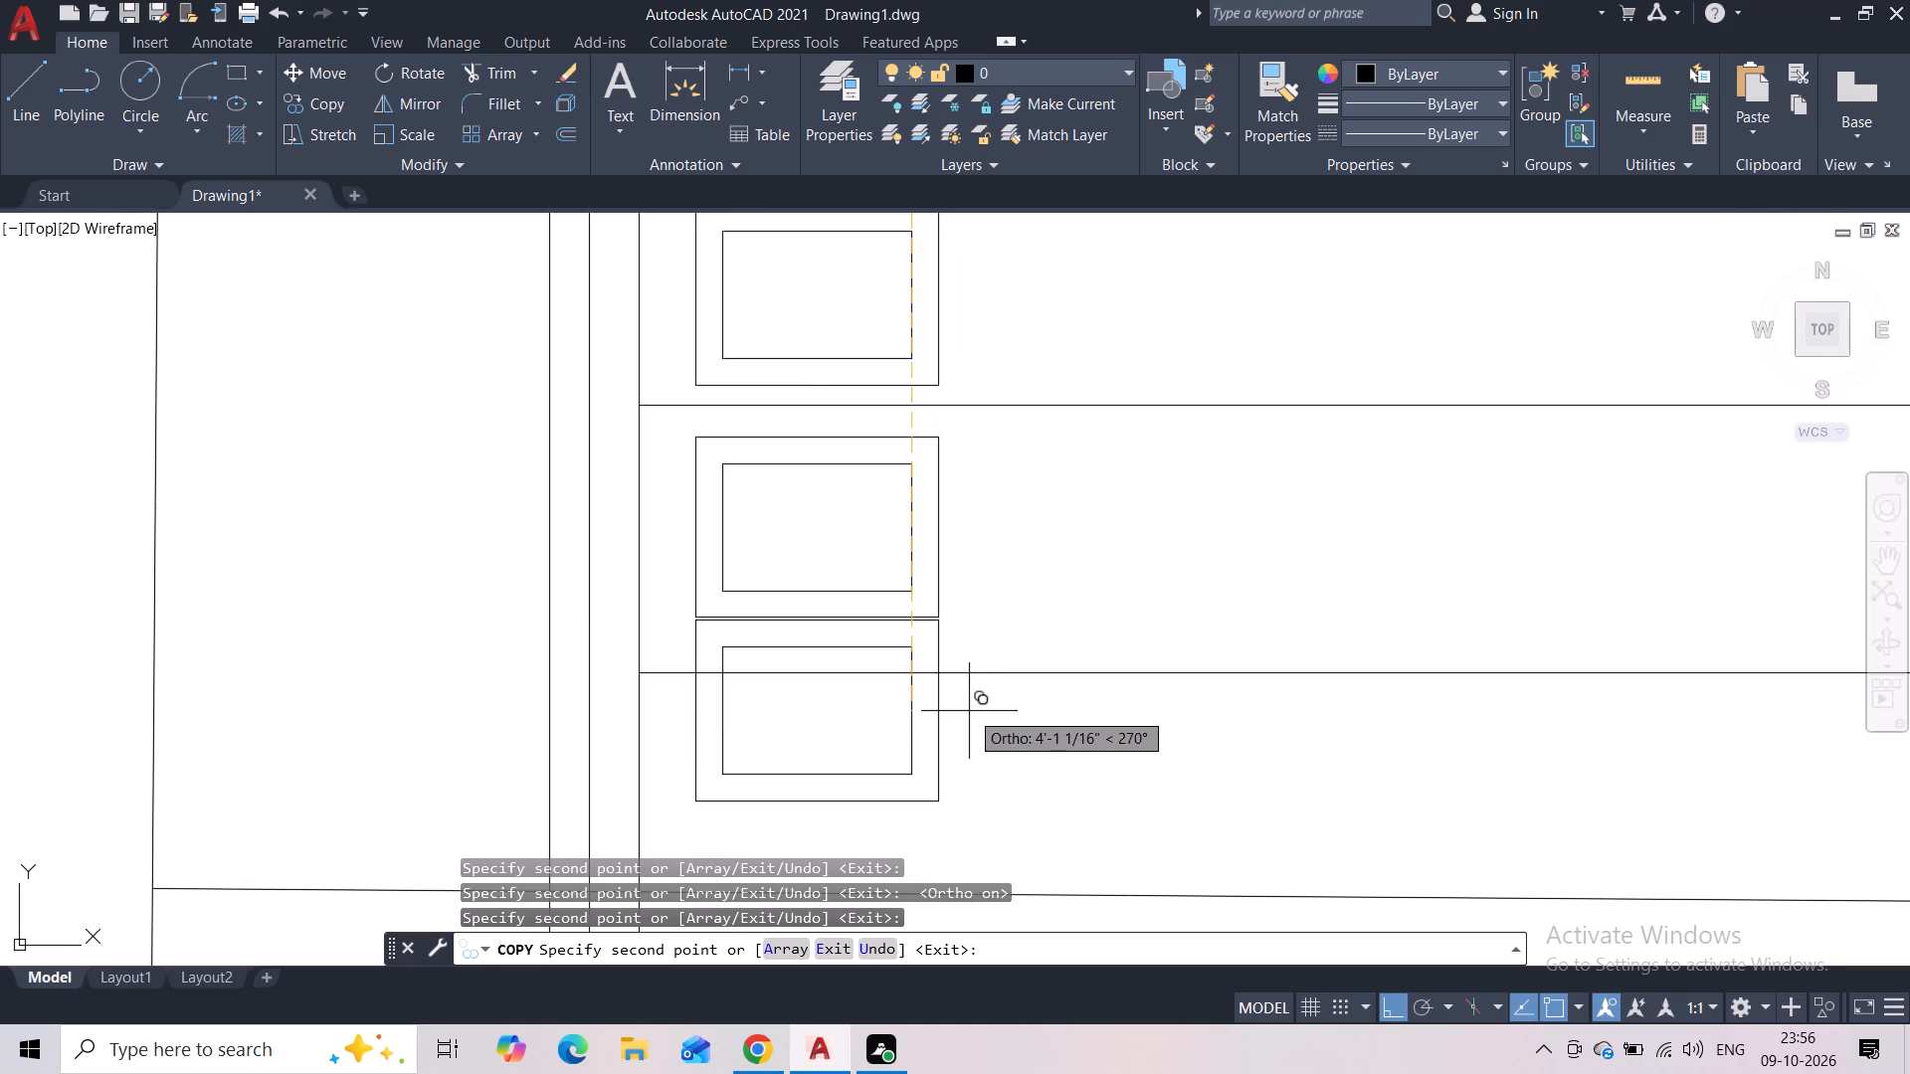
pyautogui.click(957, 788)
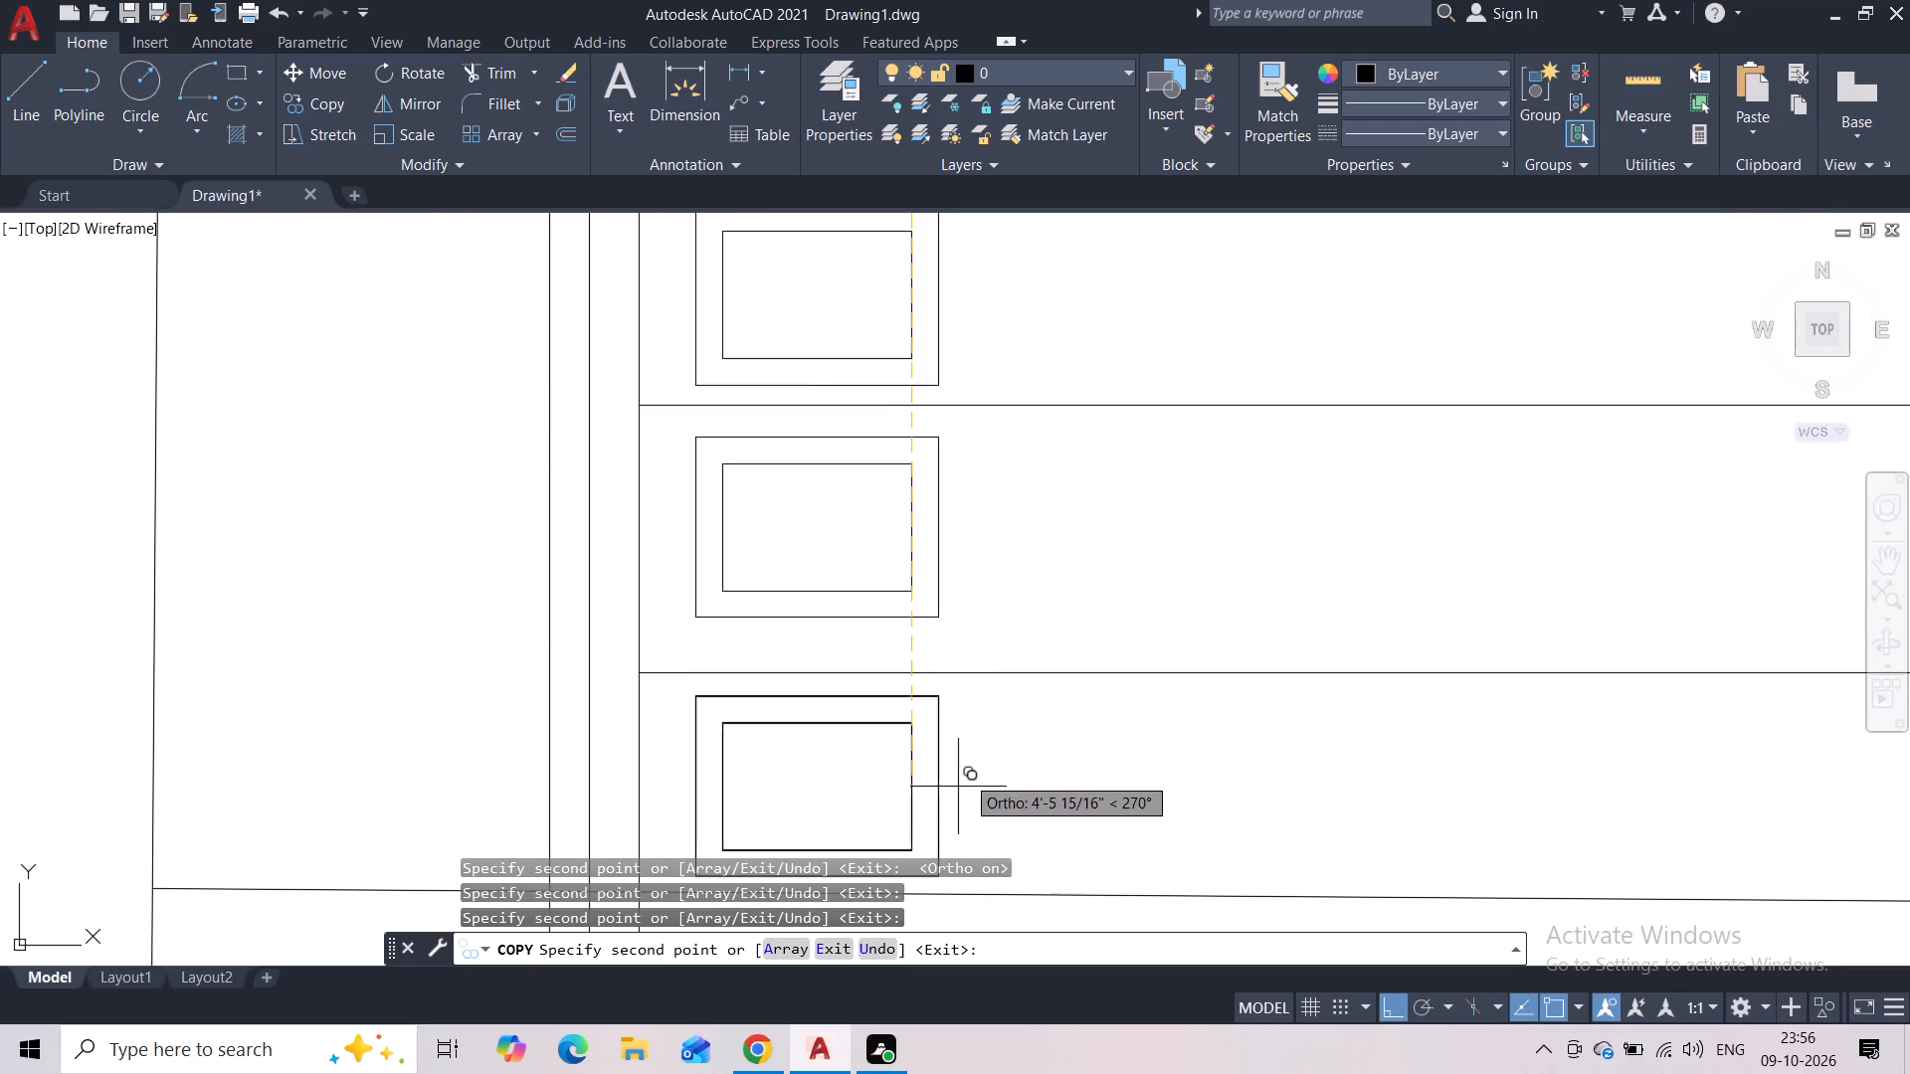
pyautogui.press('Escape')
# Copy the top row's second double-outlined rectangle straight down into the three lower panels, level with the first column's rectangles.
pyautogui.scroll(-4, 979, 750)
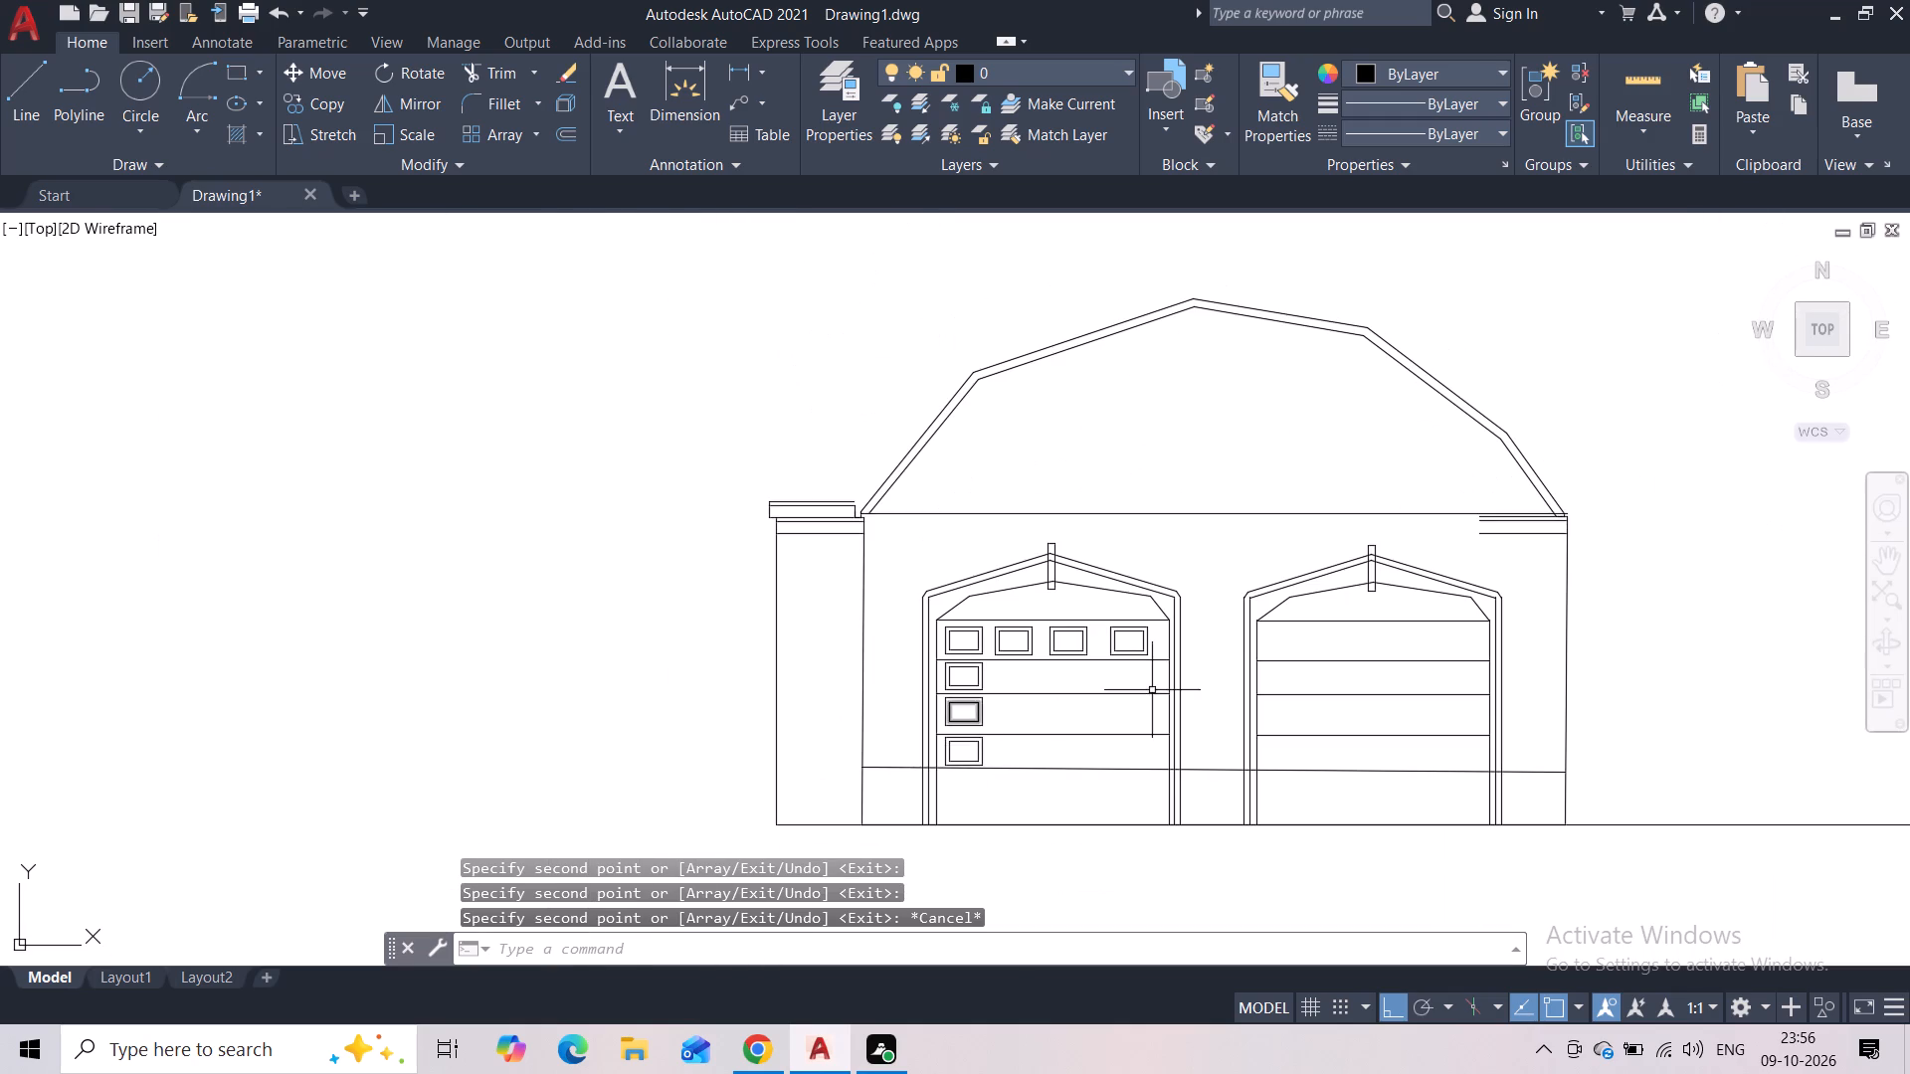
pyautogui.scroll(2, 1078, 656)
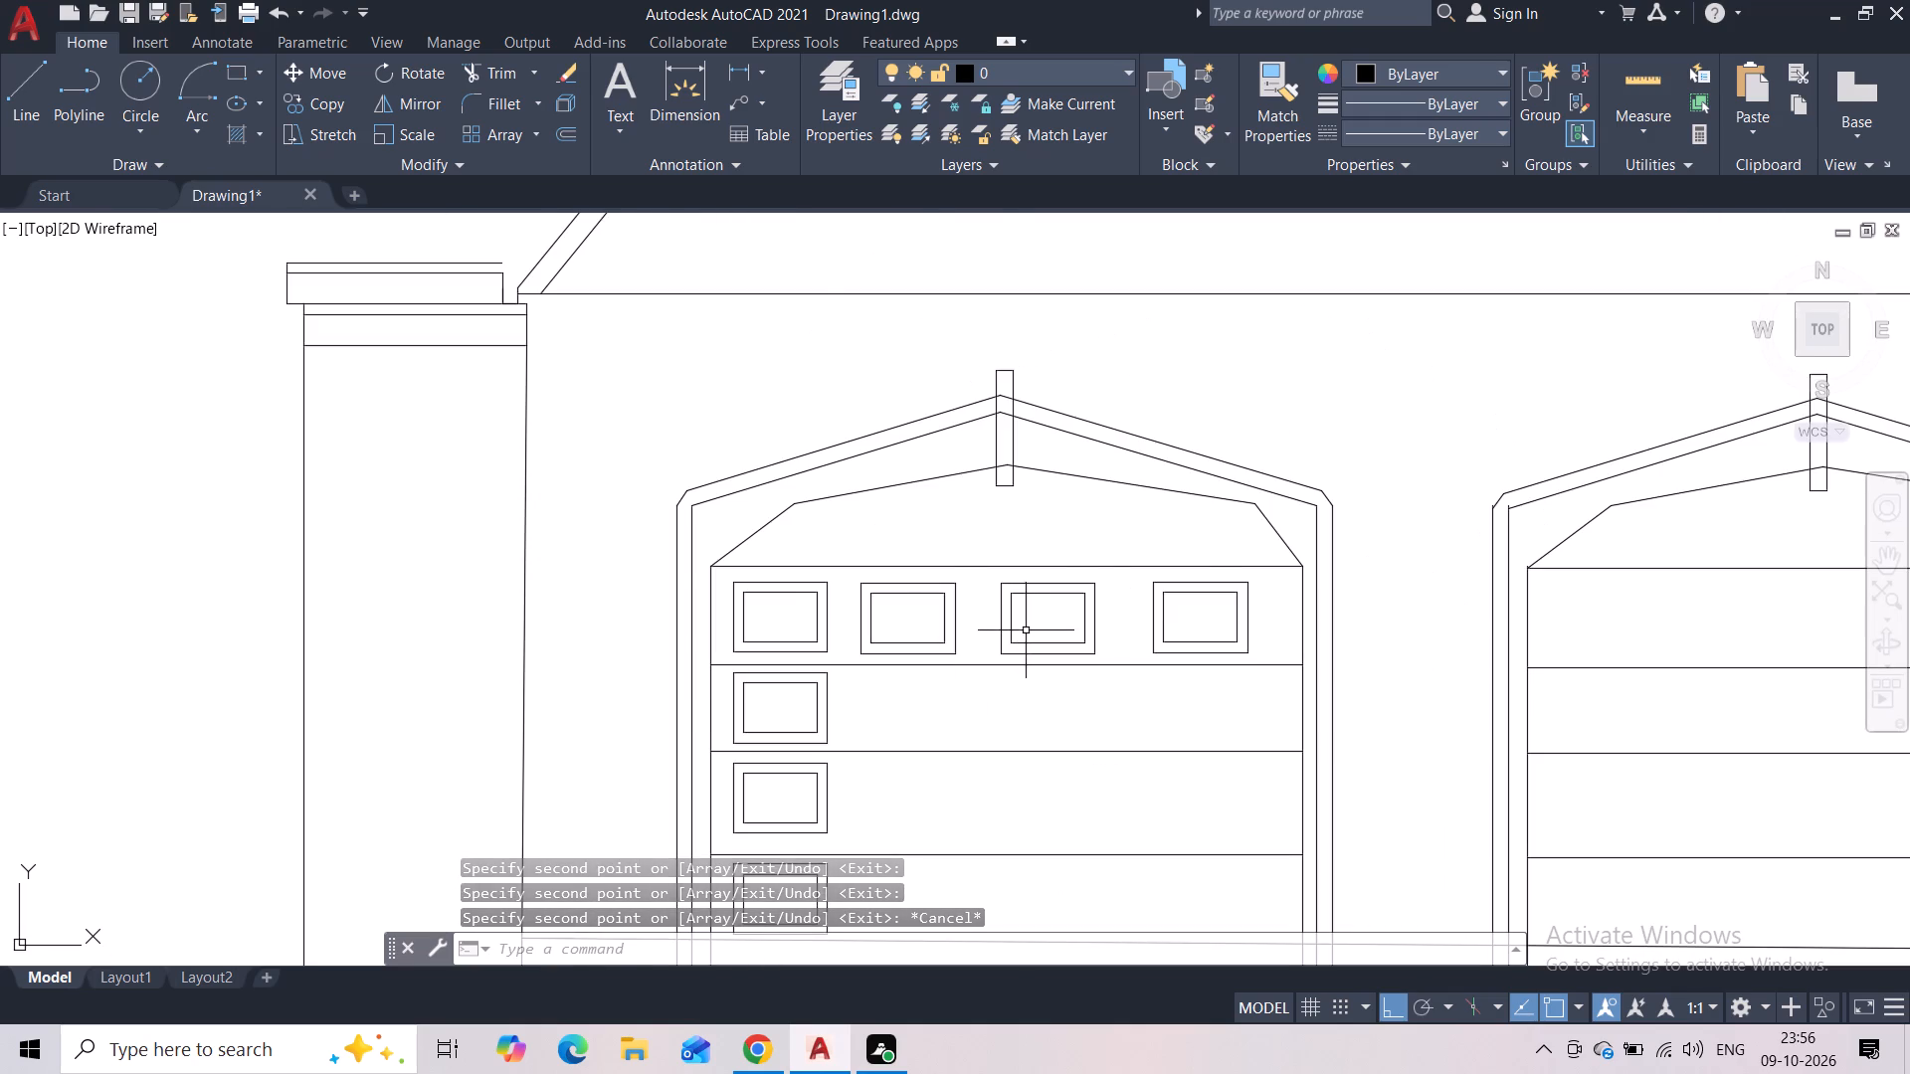
pyautogui.scroll(1, 1025, 630)
pyautogui.click(956, 578)
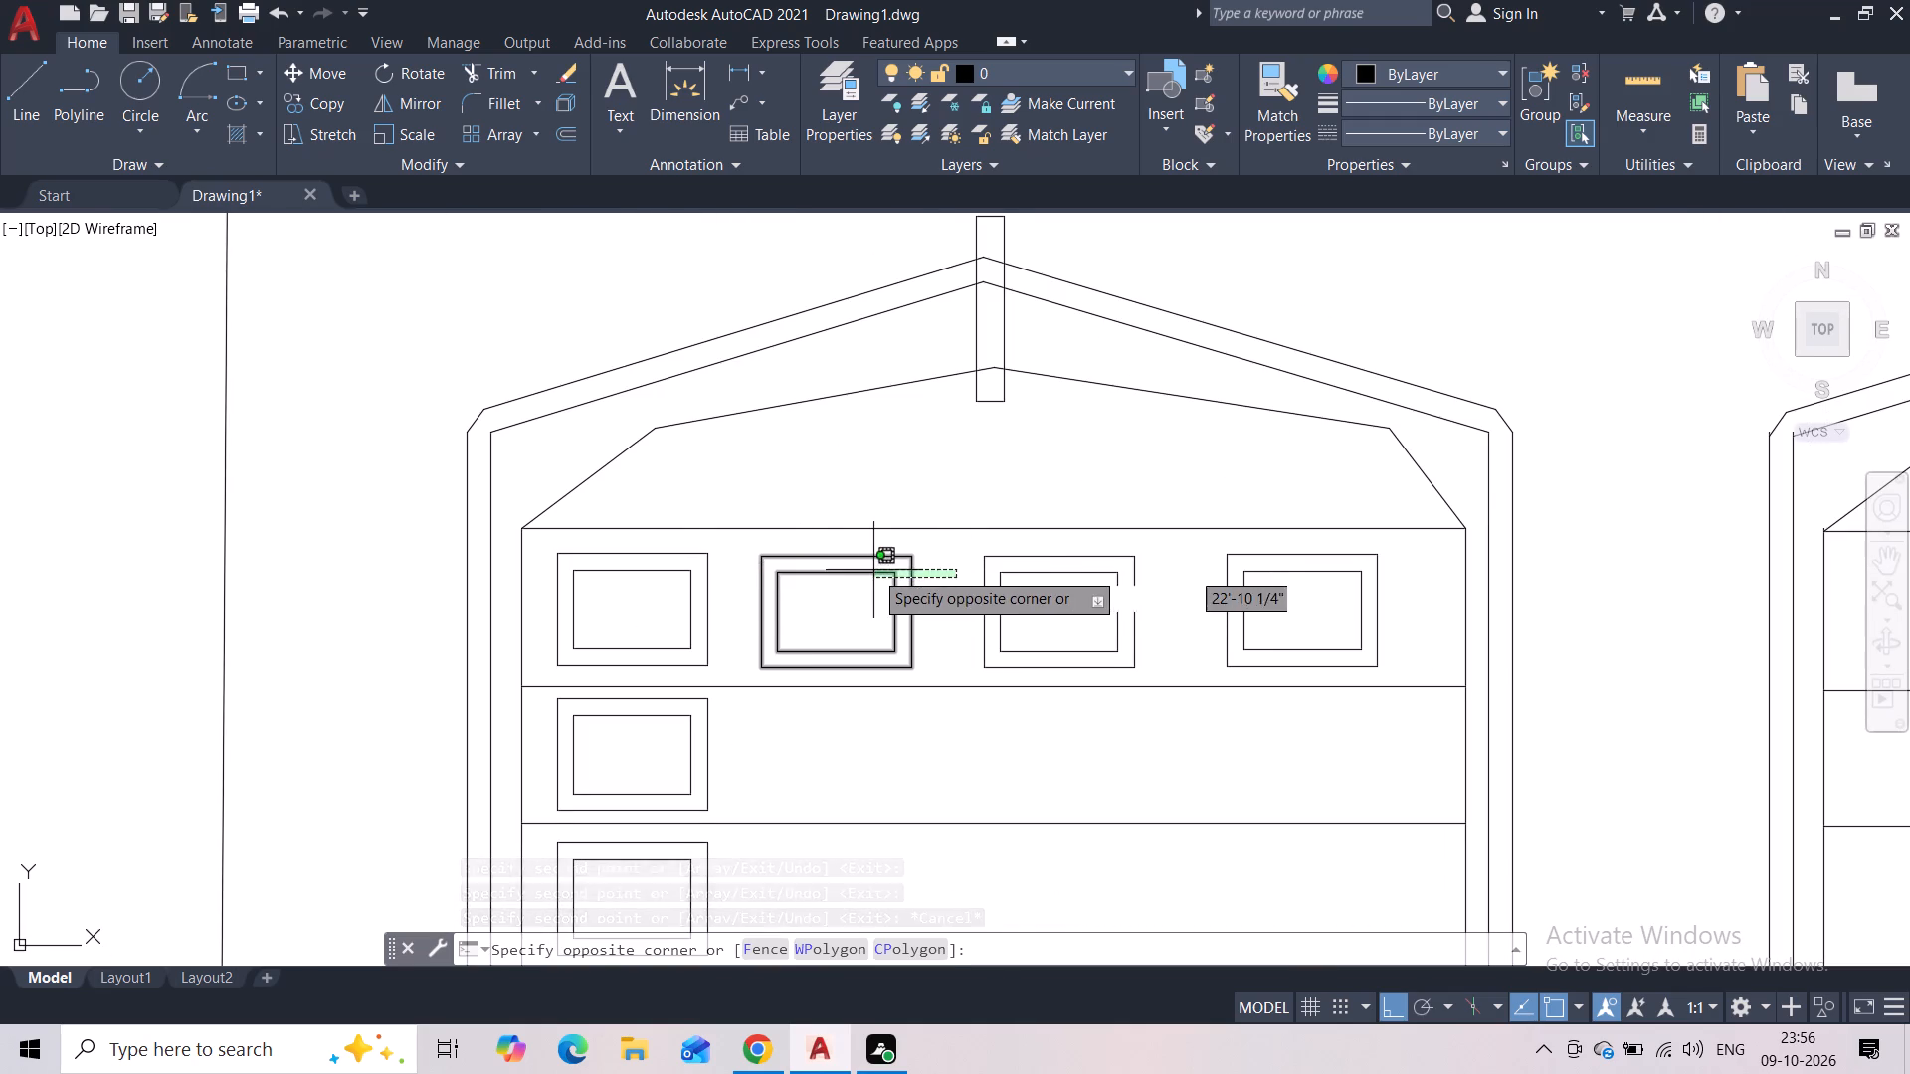
pyautogui.click(833, 585)
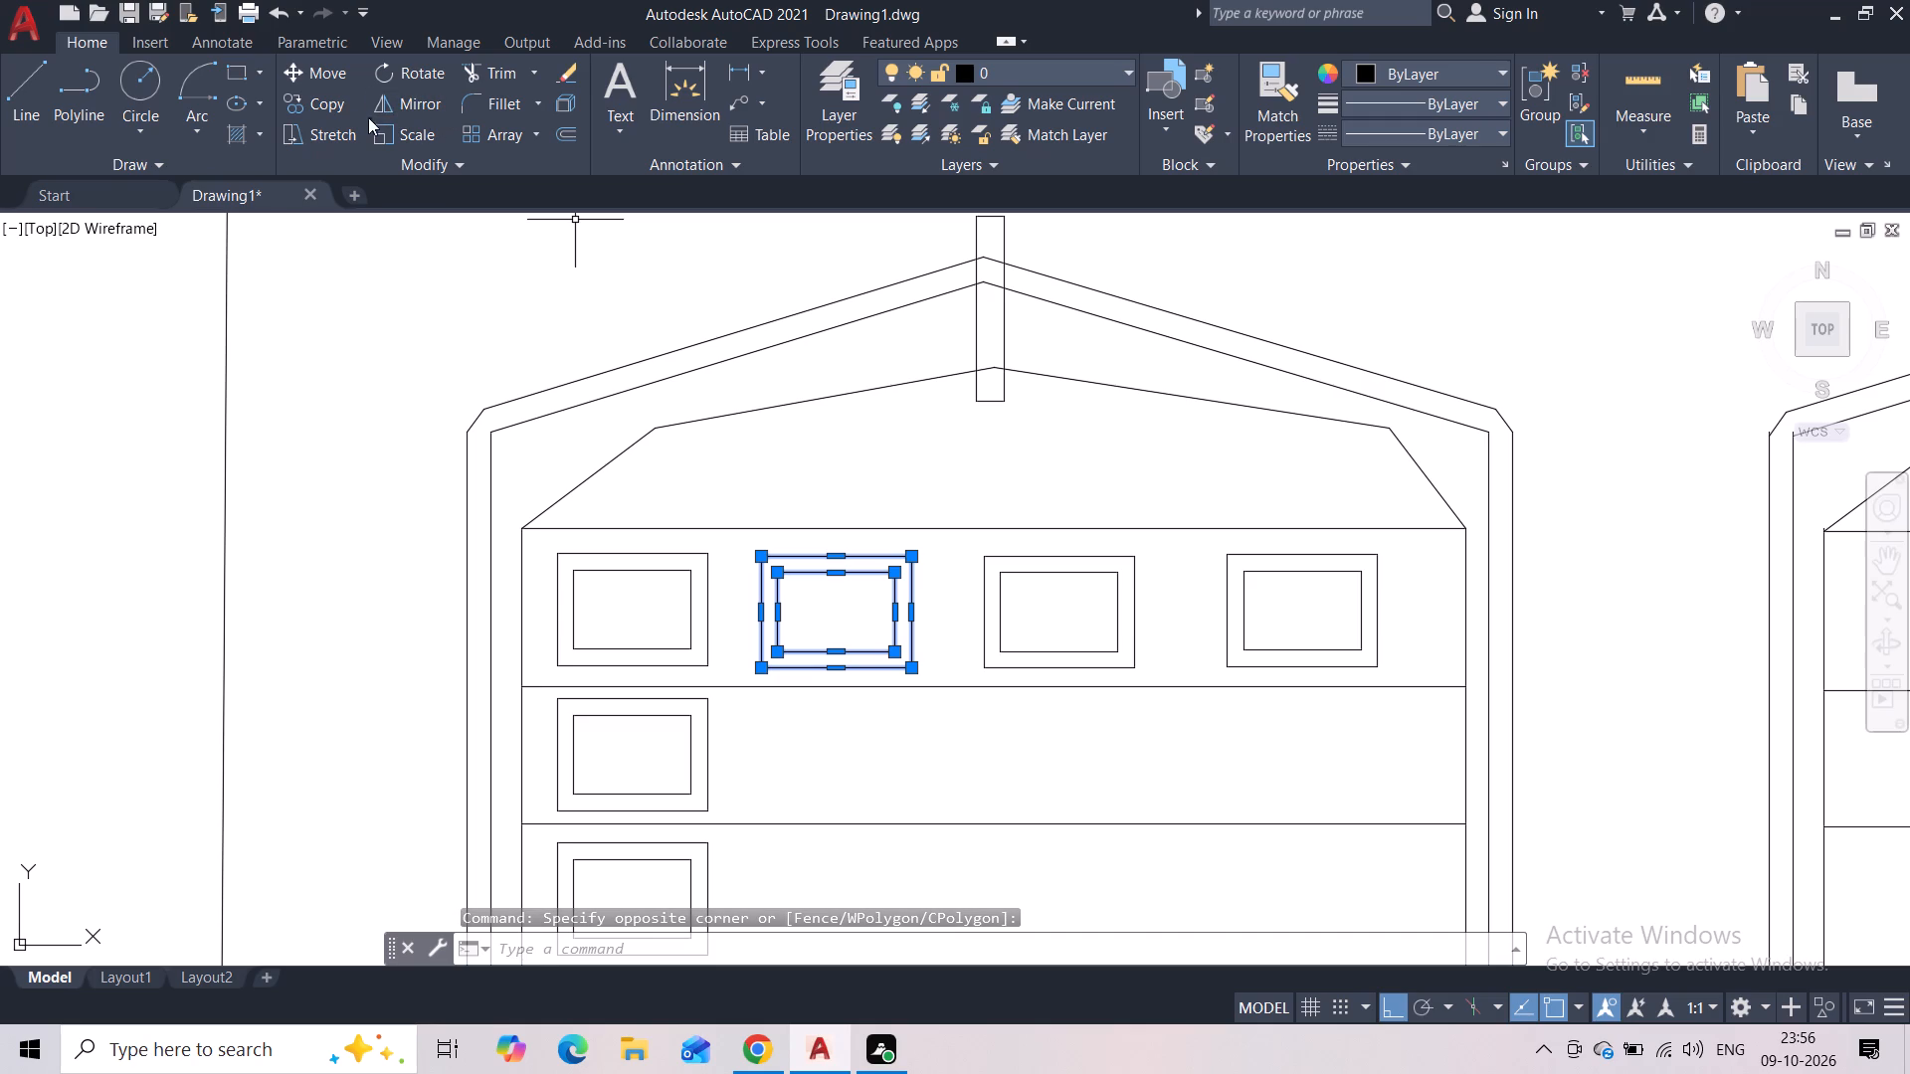
pyautogui.click(336, 107)
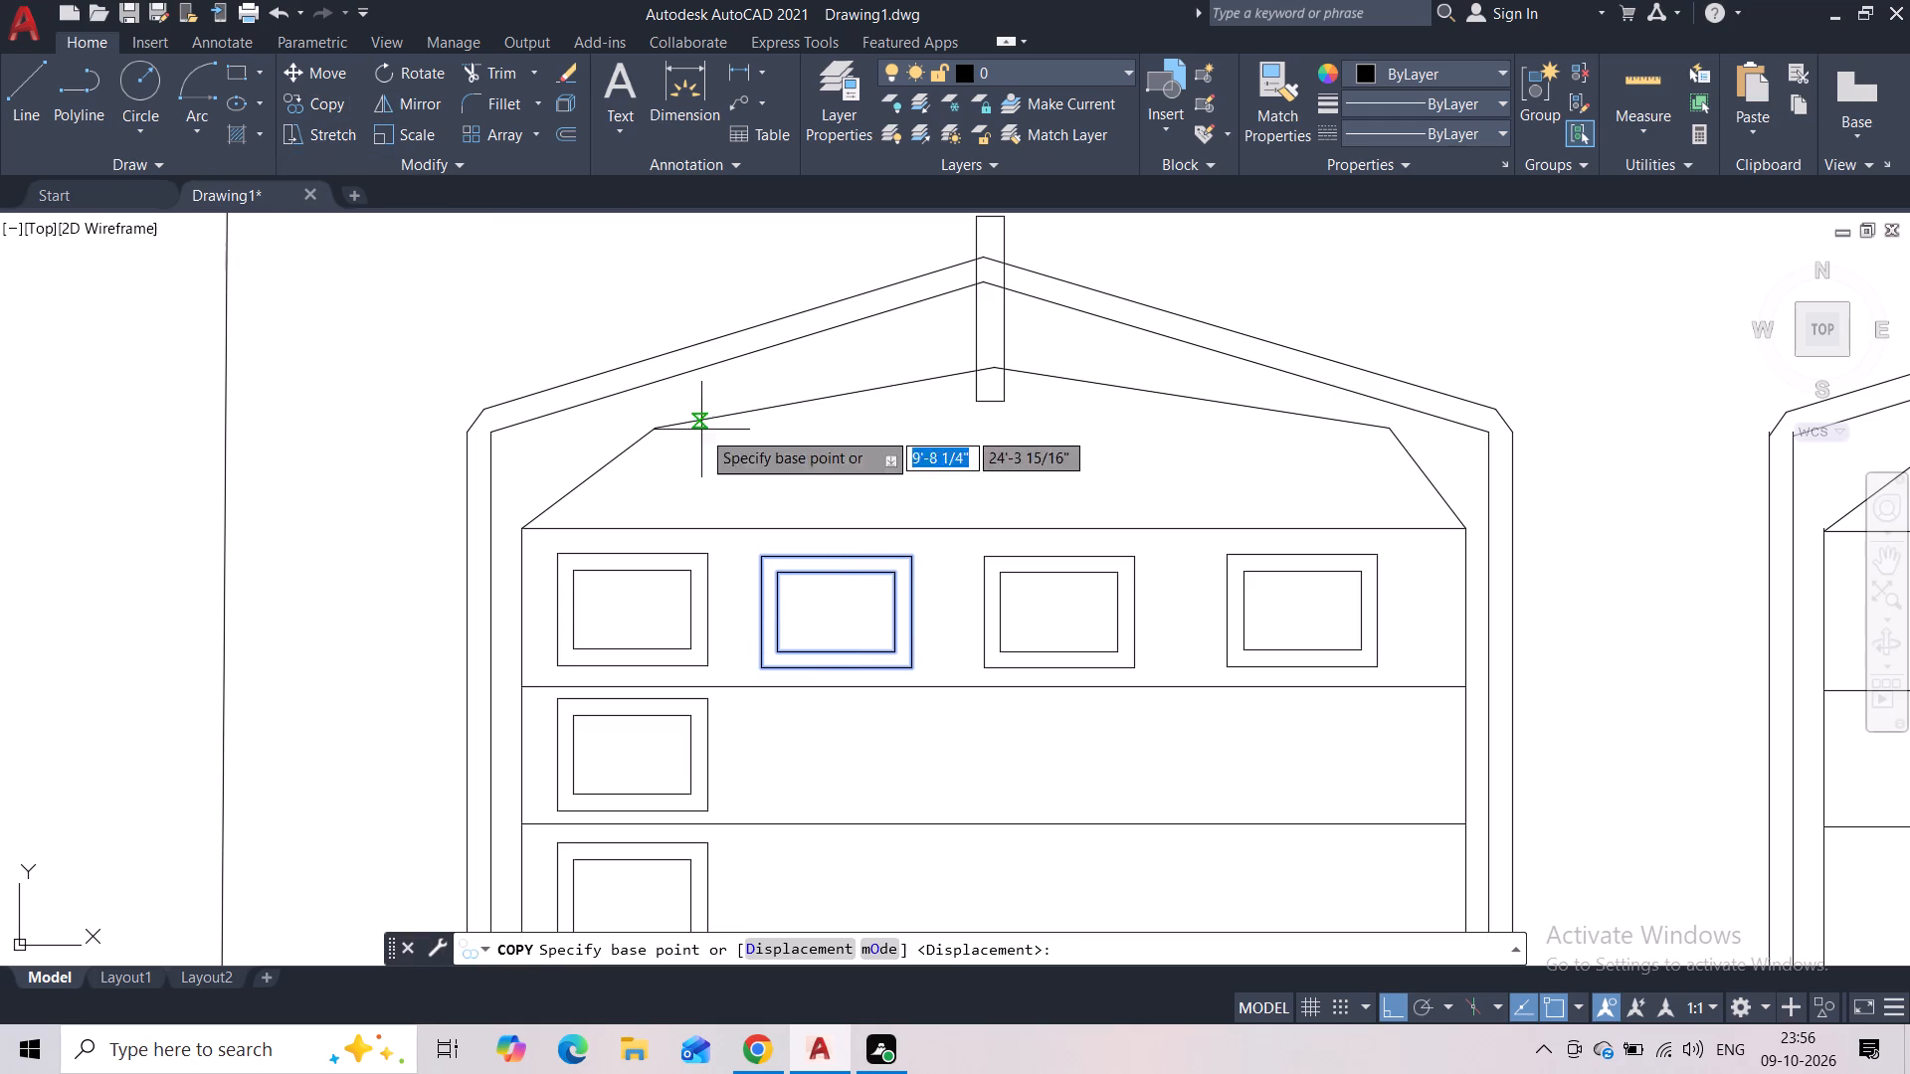
pyautogui.moveTo(846, 626); pyautogui.dragTo(791, 363, button='middle')
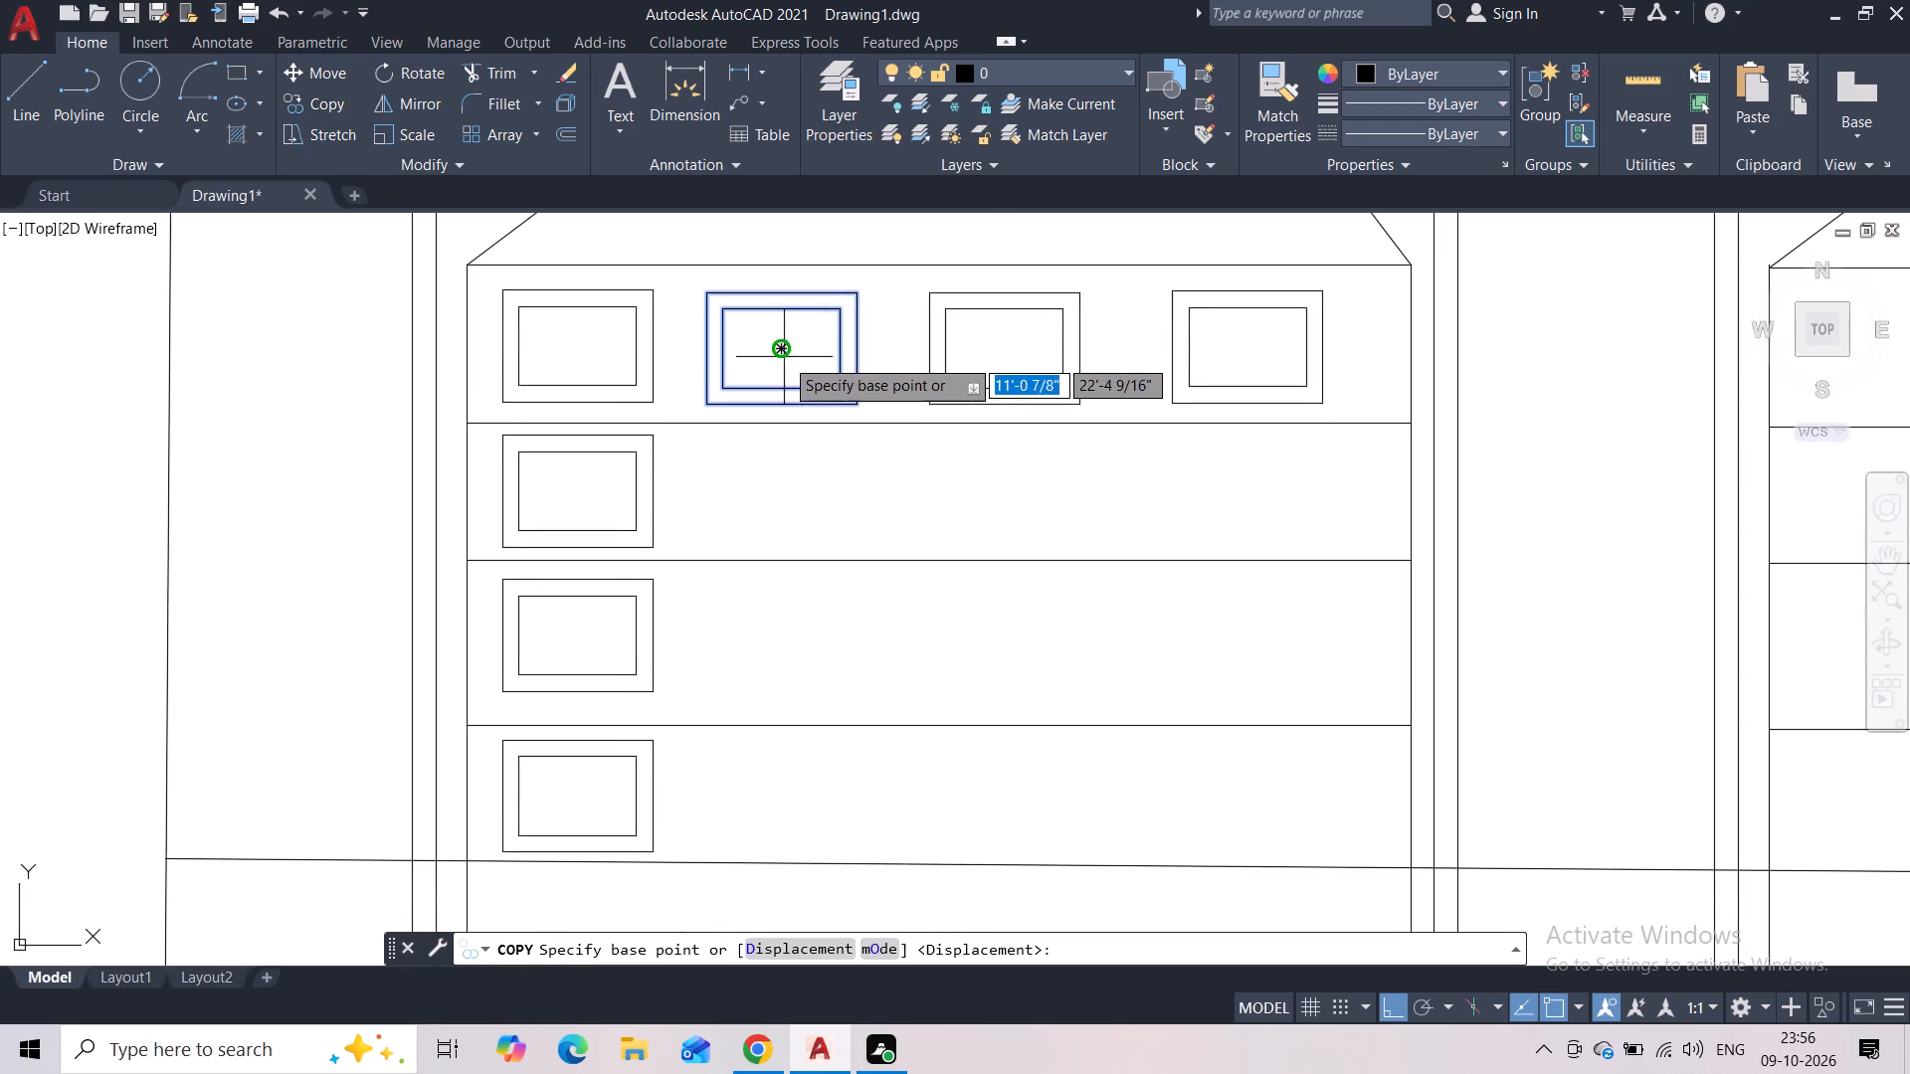
pyautogui.click(782, 353)
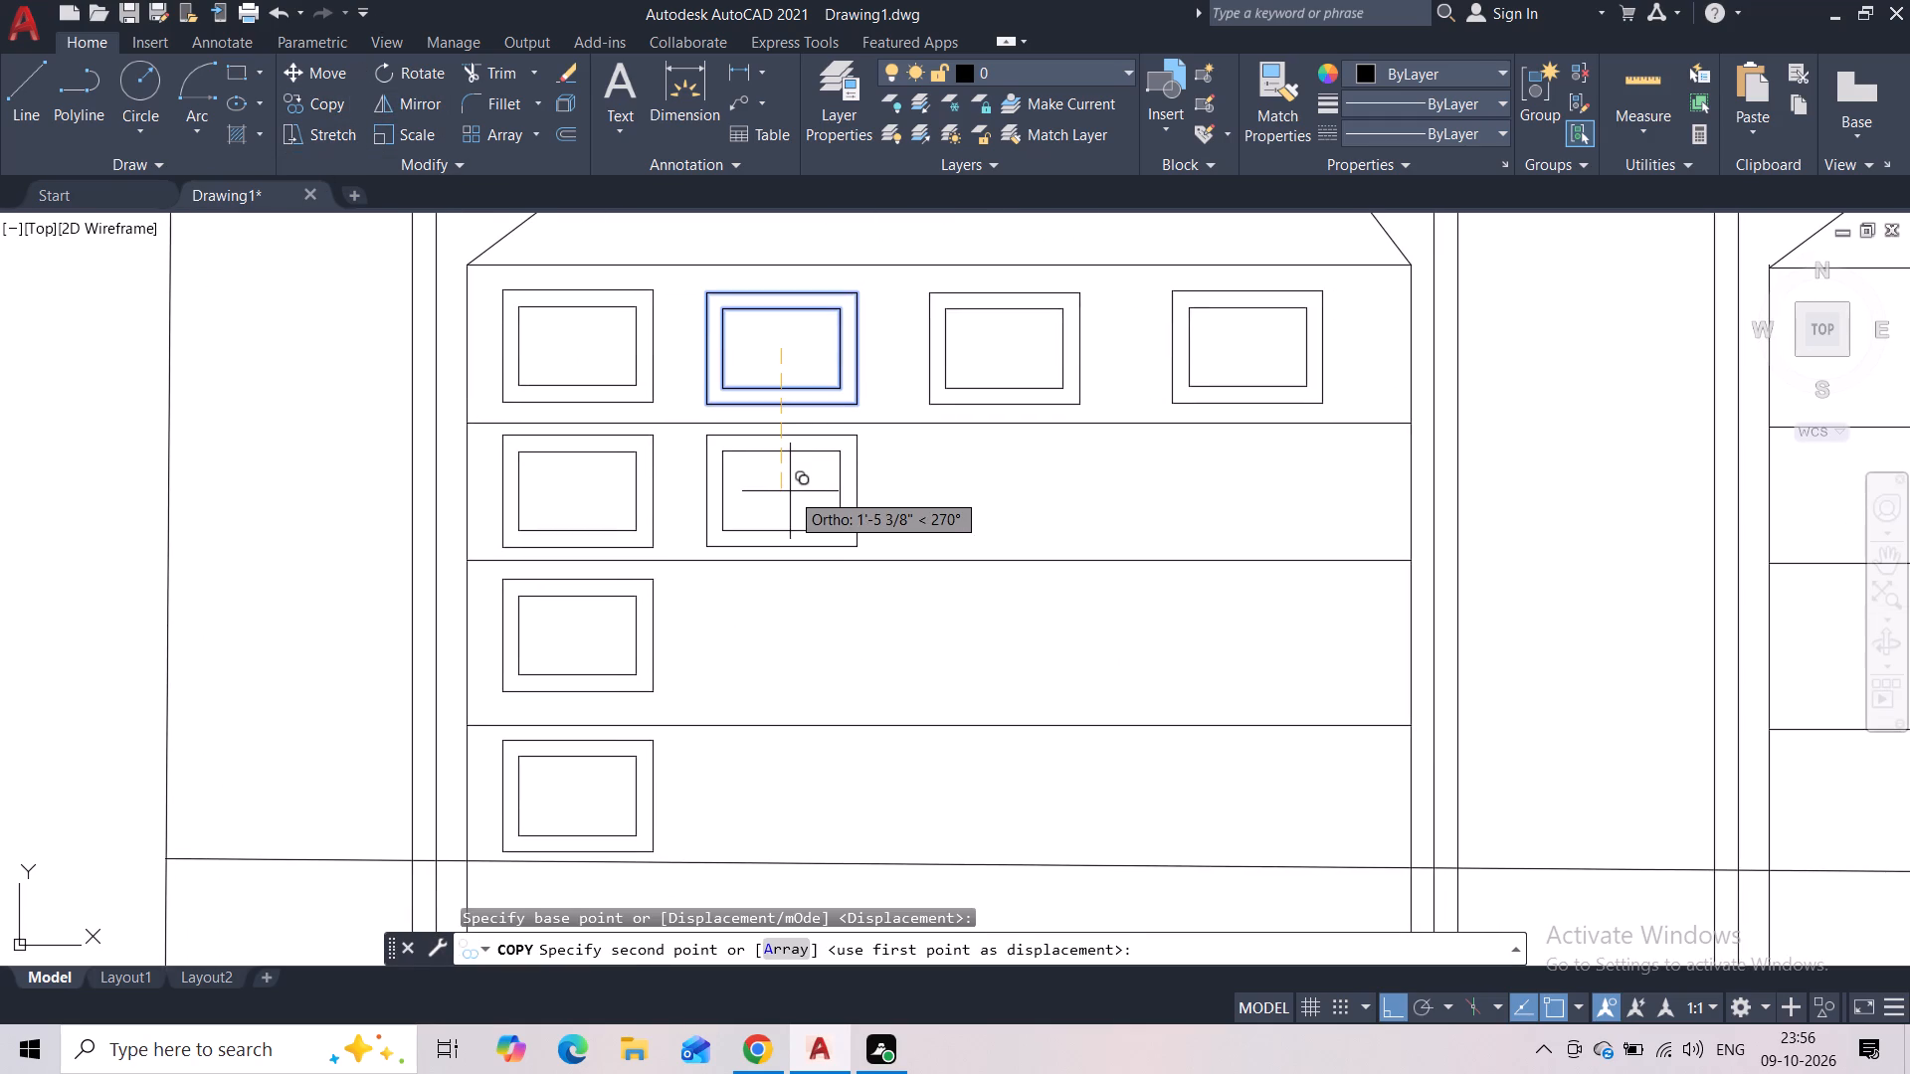
pyautogui.click(790, 491)
pyautogui.click(773, 636)
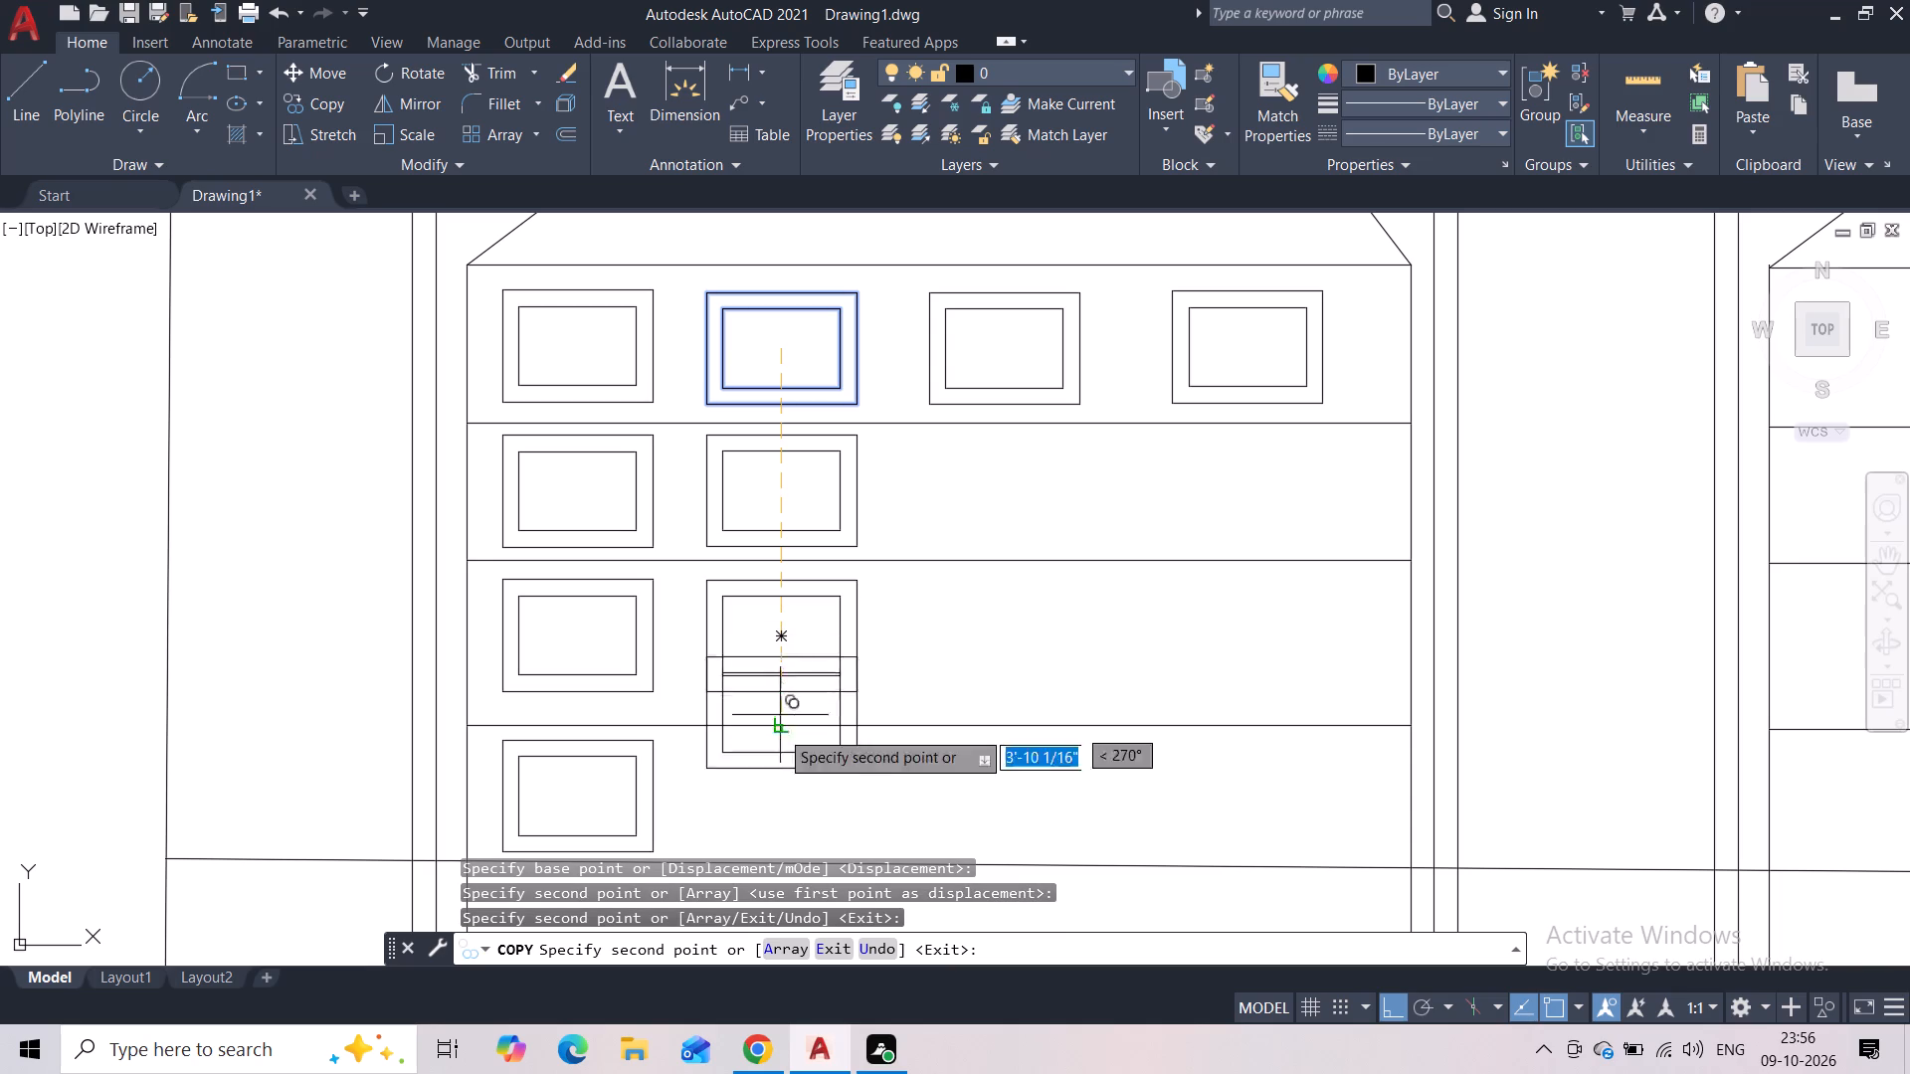
pyautogui.click(765, 796)
pyautogui.press('Escape')
# Copy the top row's third double-outlined rectangle straight down into each of the left door's three lower panels.
pyautogui.click(1120, 335)
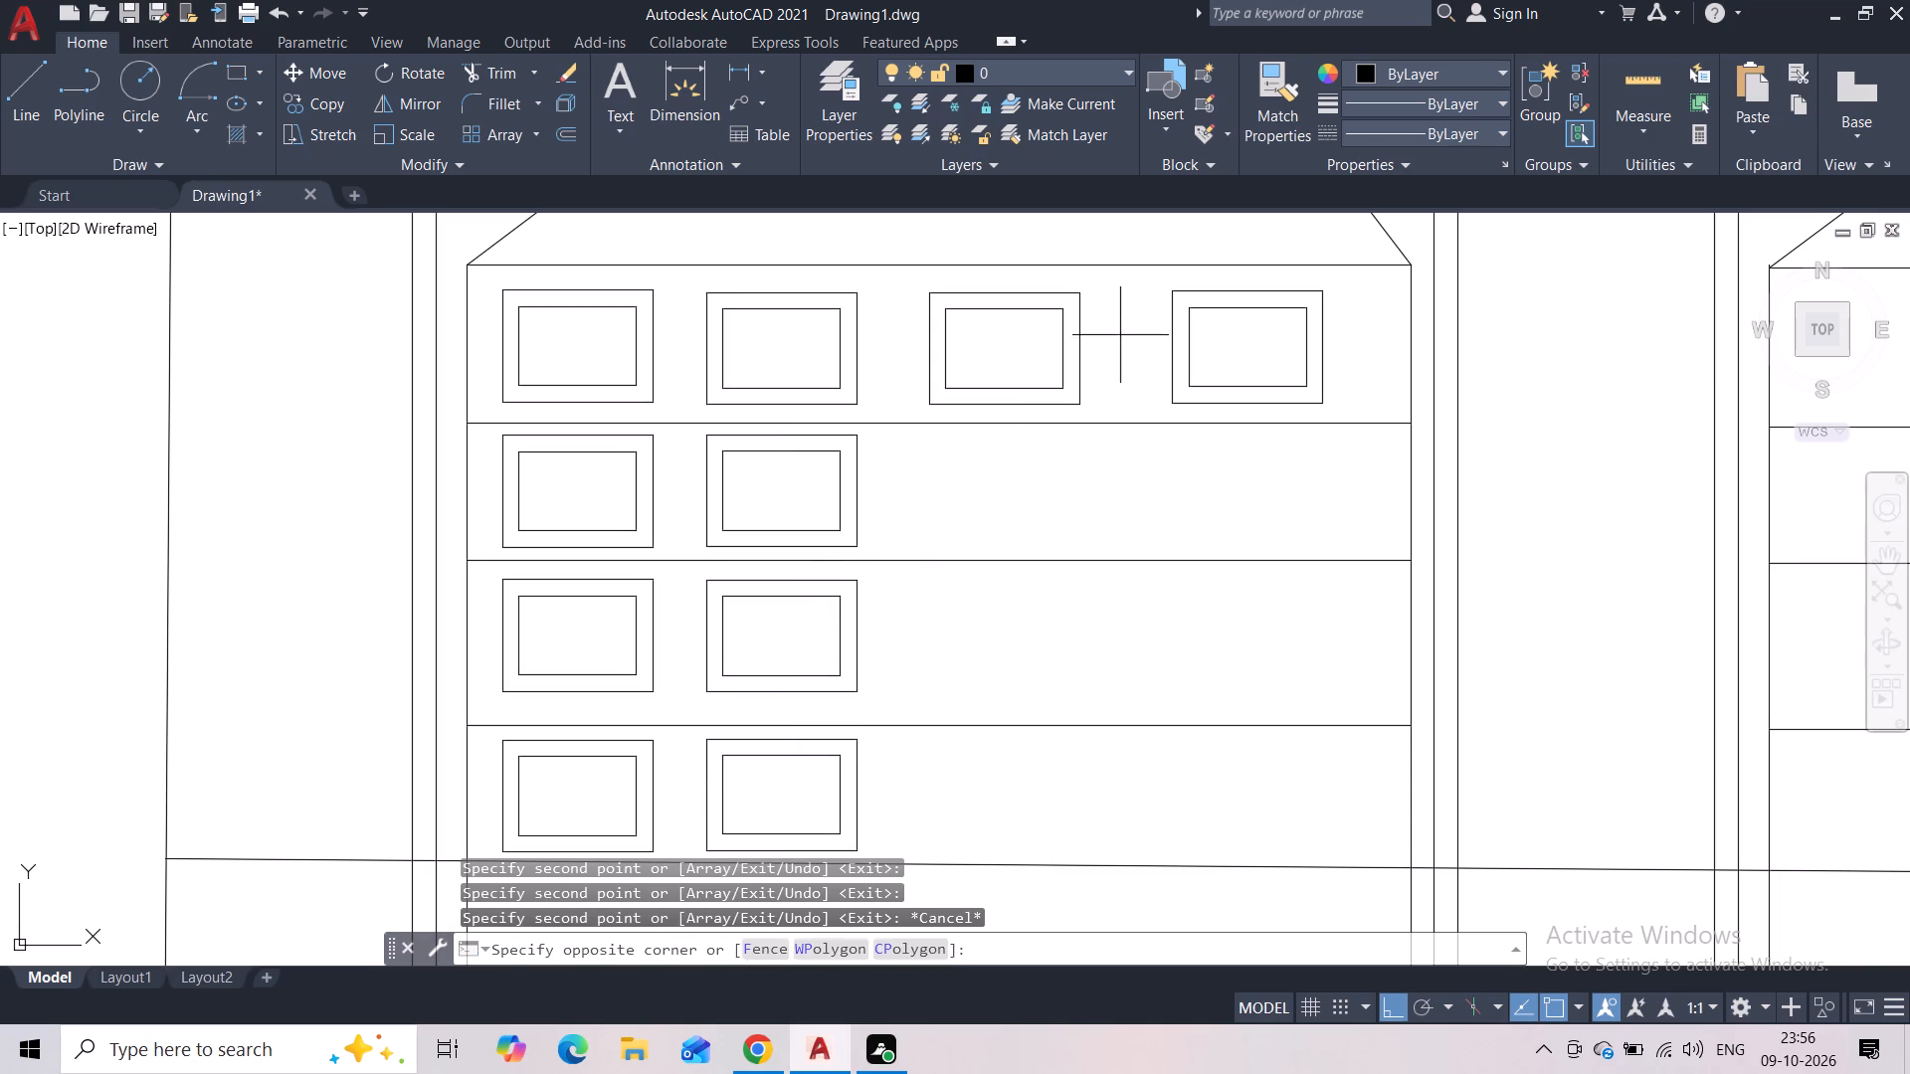
pyautogui.click(962, 362)
pyautogui.click(334, 94)
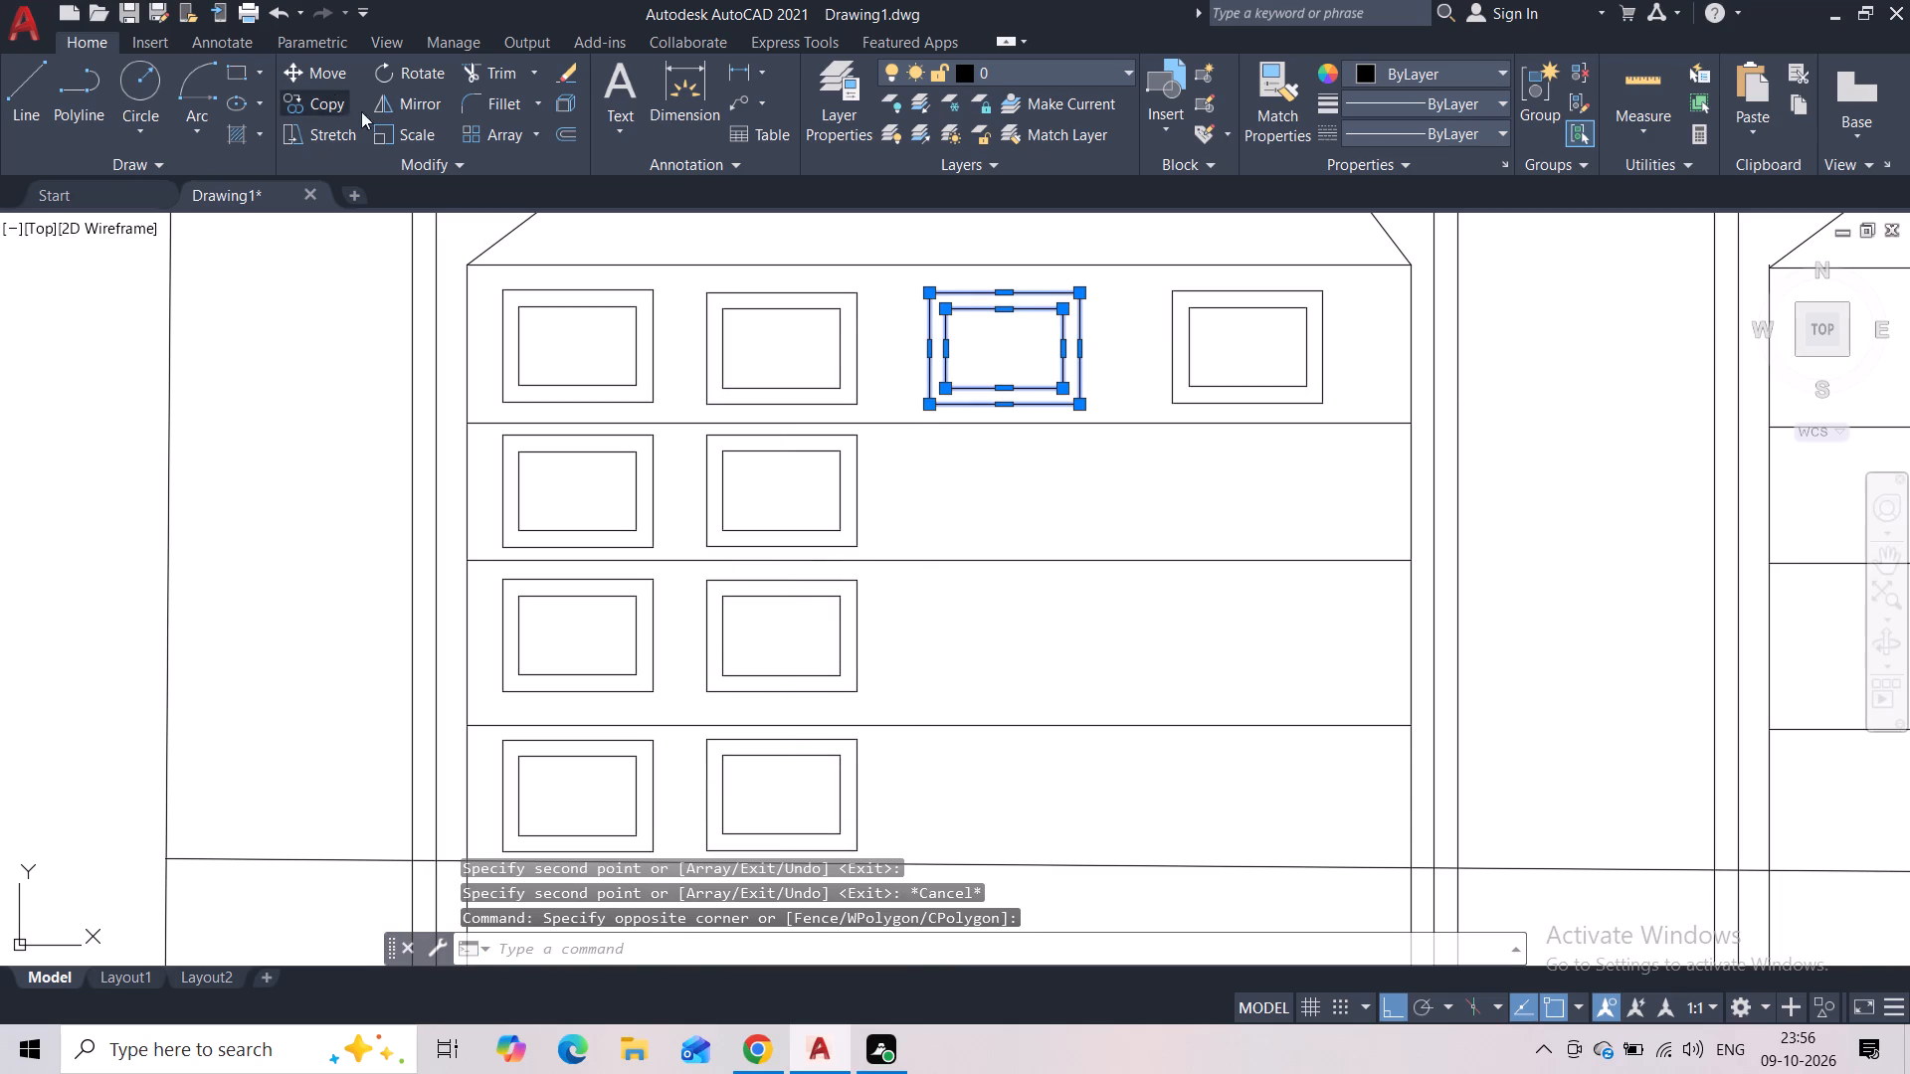
pyautogui.click(1004, 348)
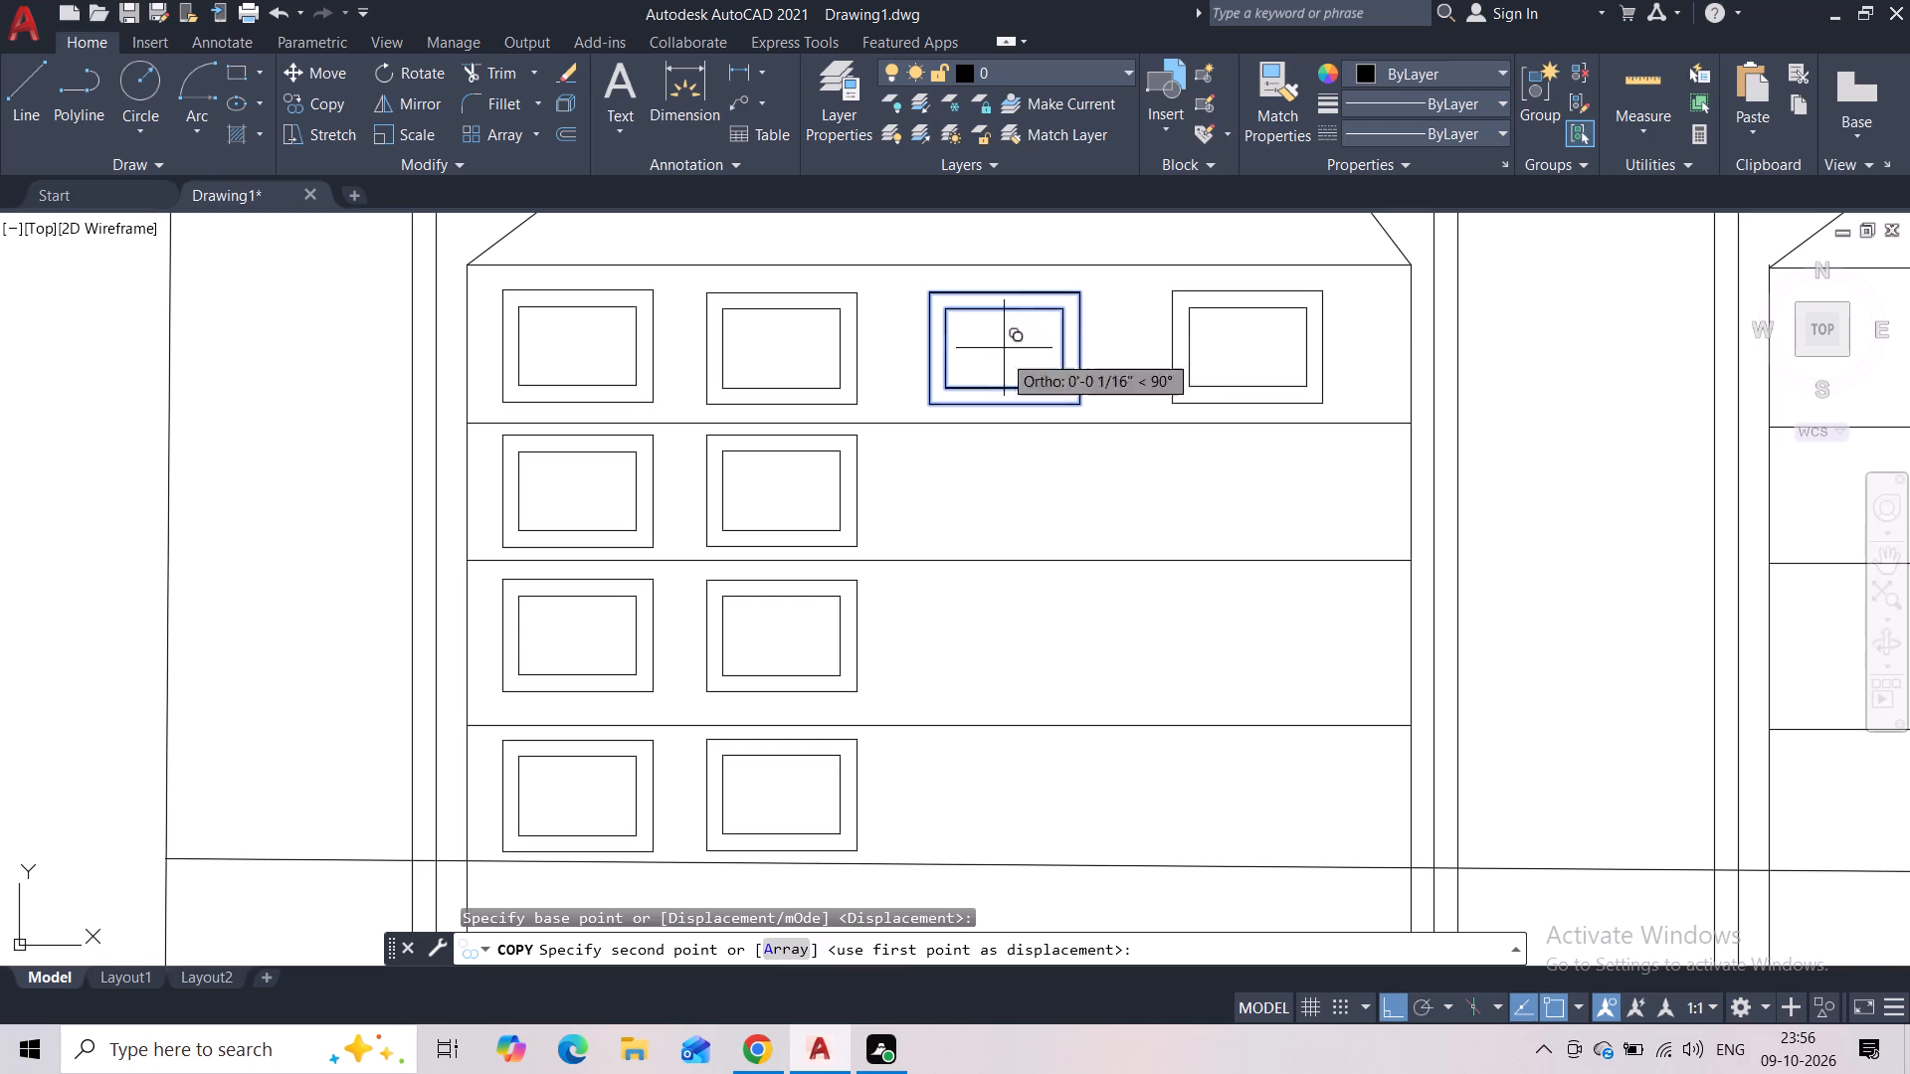
pyautogui.click(982, 491)
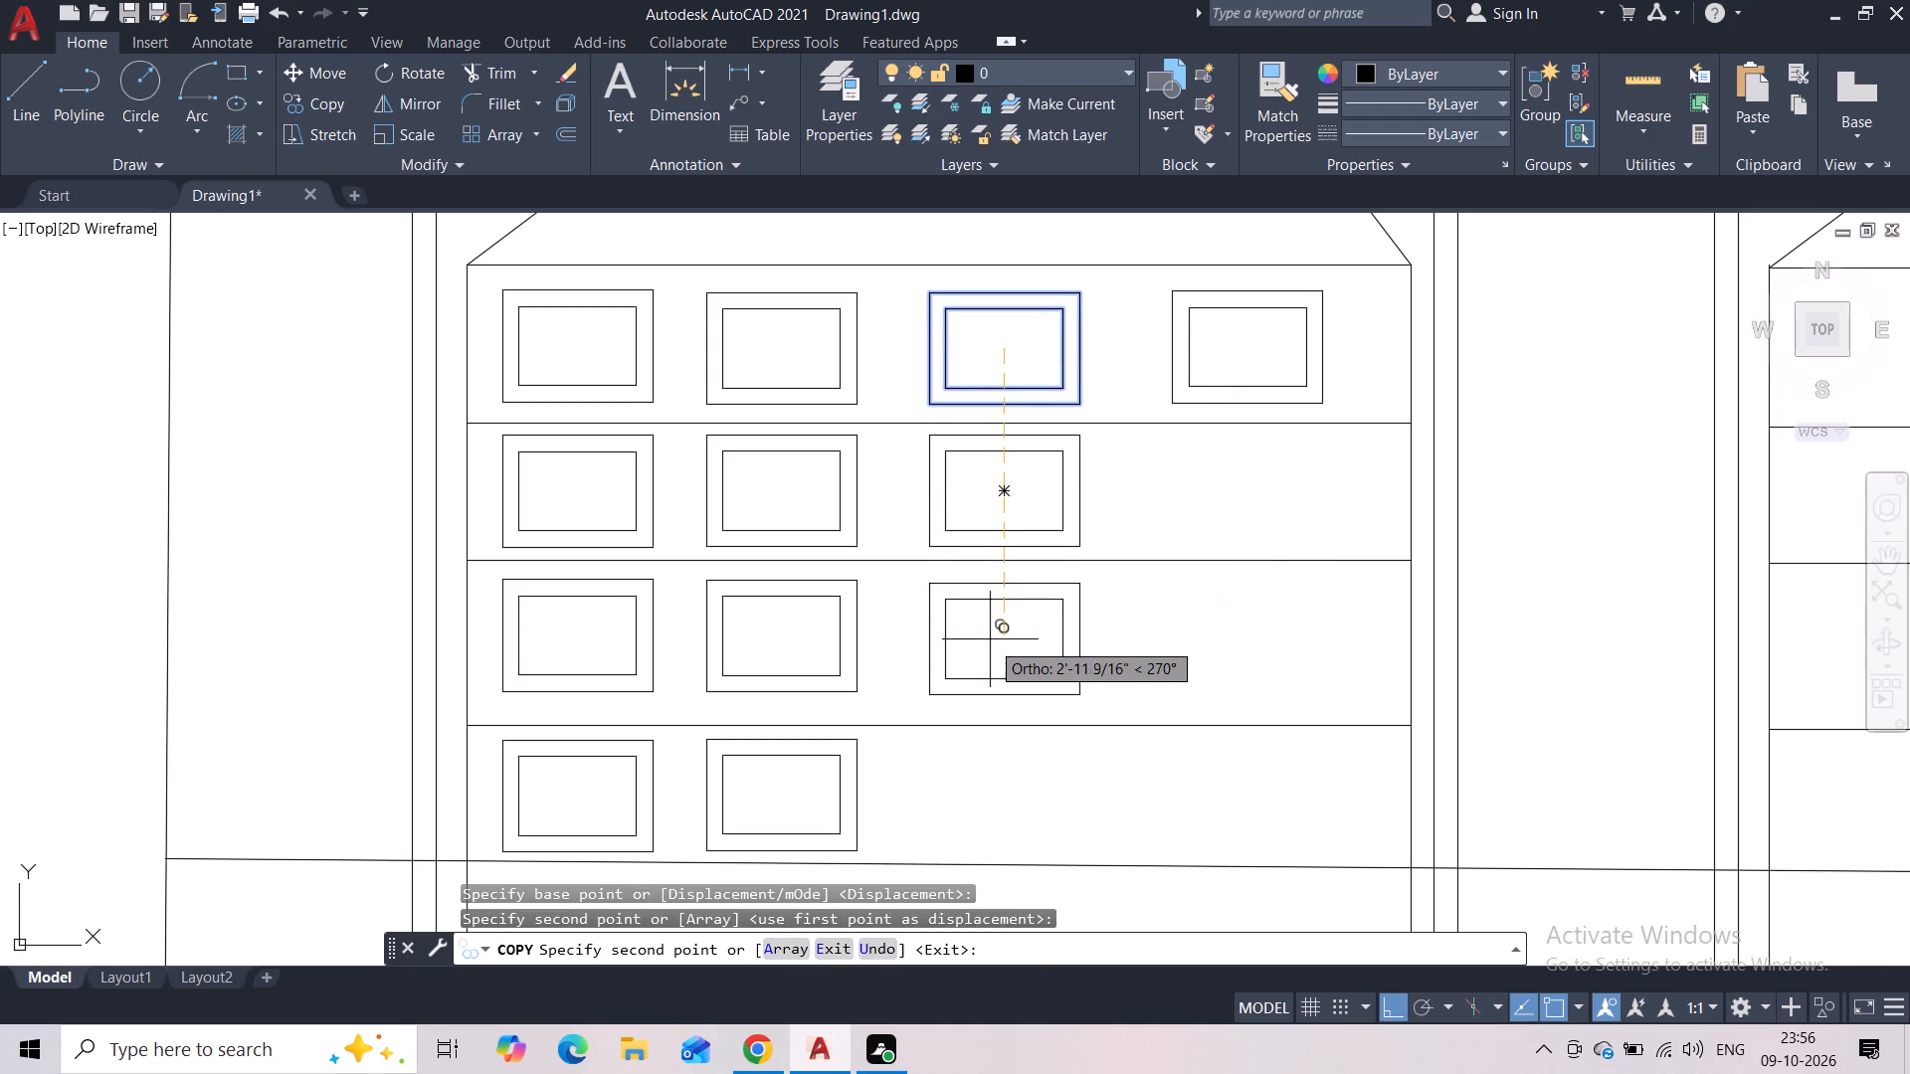
pyautogui.click(990, 636)
pyautogui.moveTo(990, 658); pyautogui.dragTo(988, 495, button='middle')
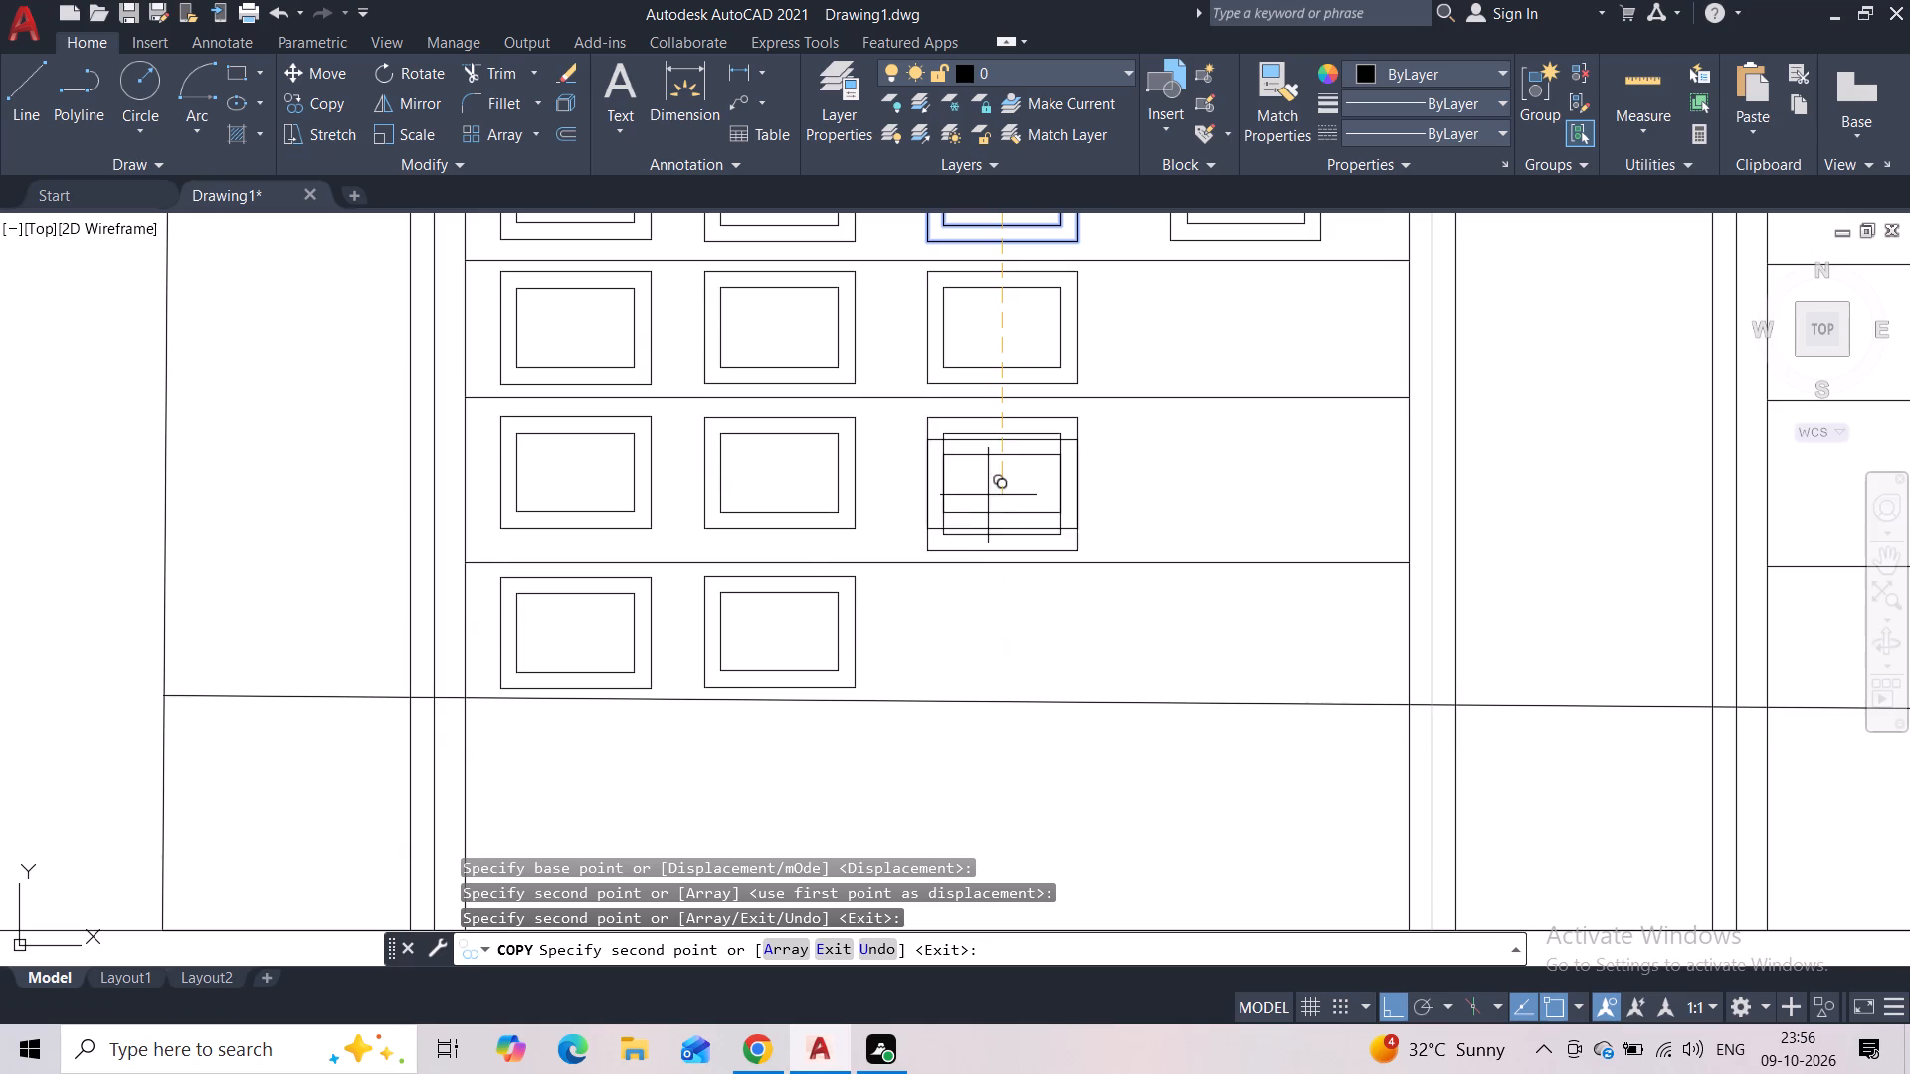
pyautogui.click(971, 634)
pyautogui.press('Escape')
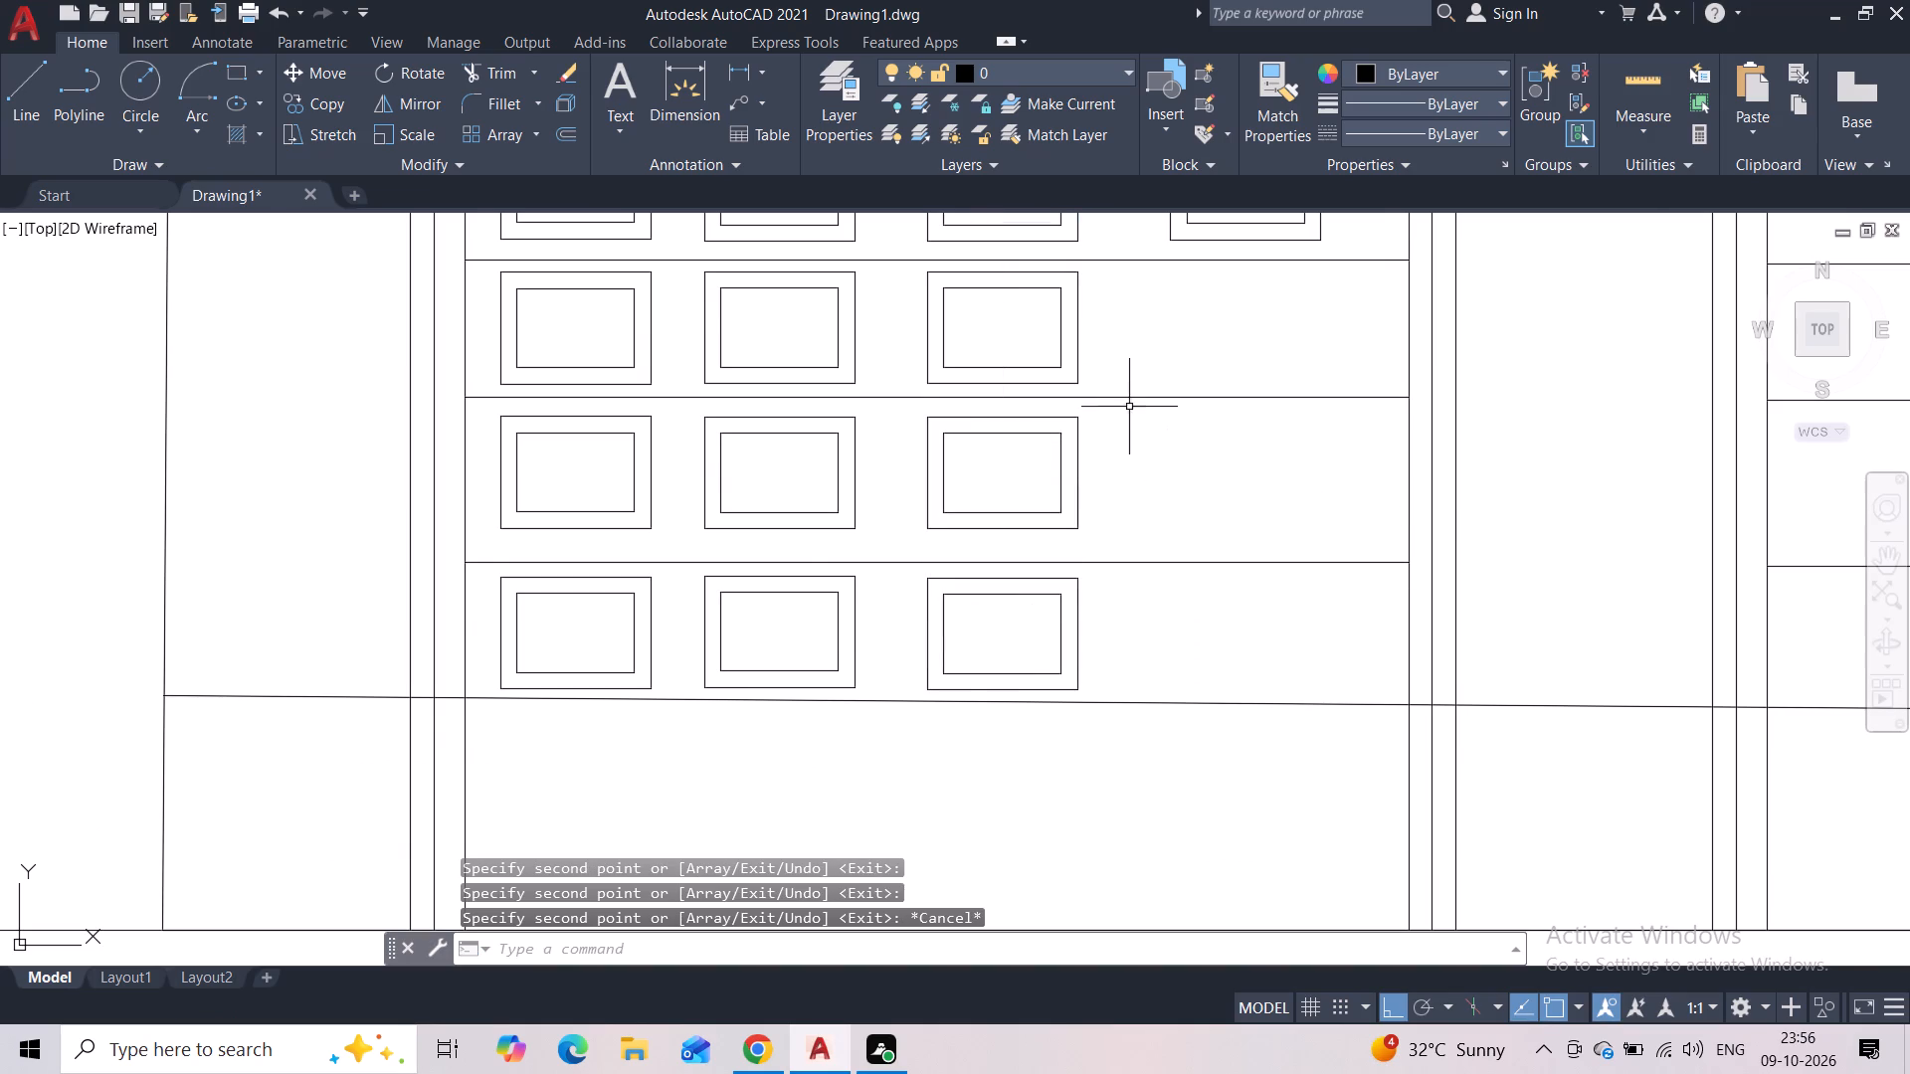
# Copy the top row's fourth double-outlined rectangle straight down three times to complete the left door's four-by-four grid.
pyautogui.moveTo(1143, 372); pyautogui.dragTo(928, 560, button='middle')
pyautogui.click(1120, 375)
pyautogui.click(1064, 389)
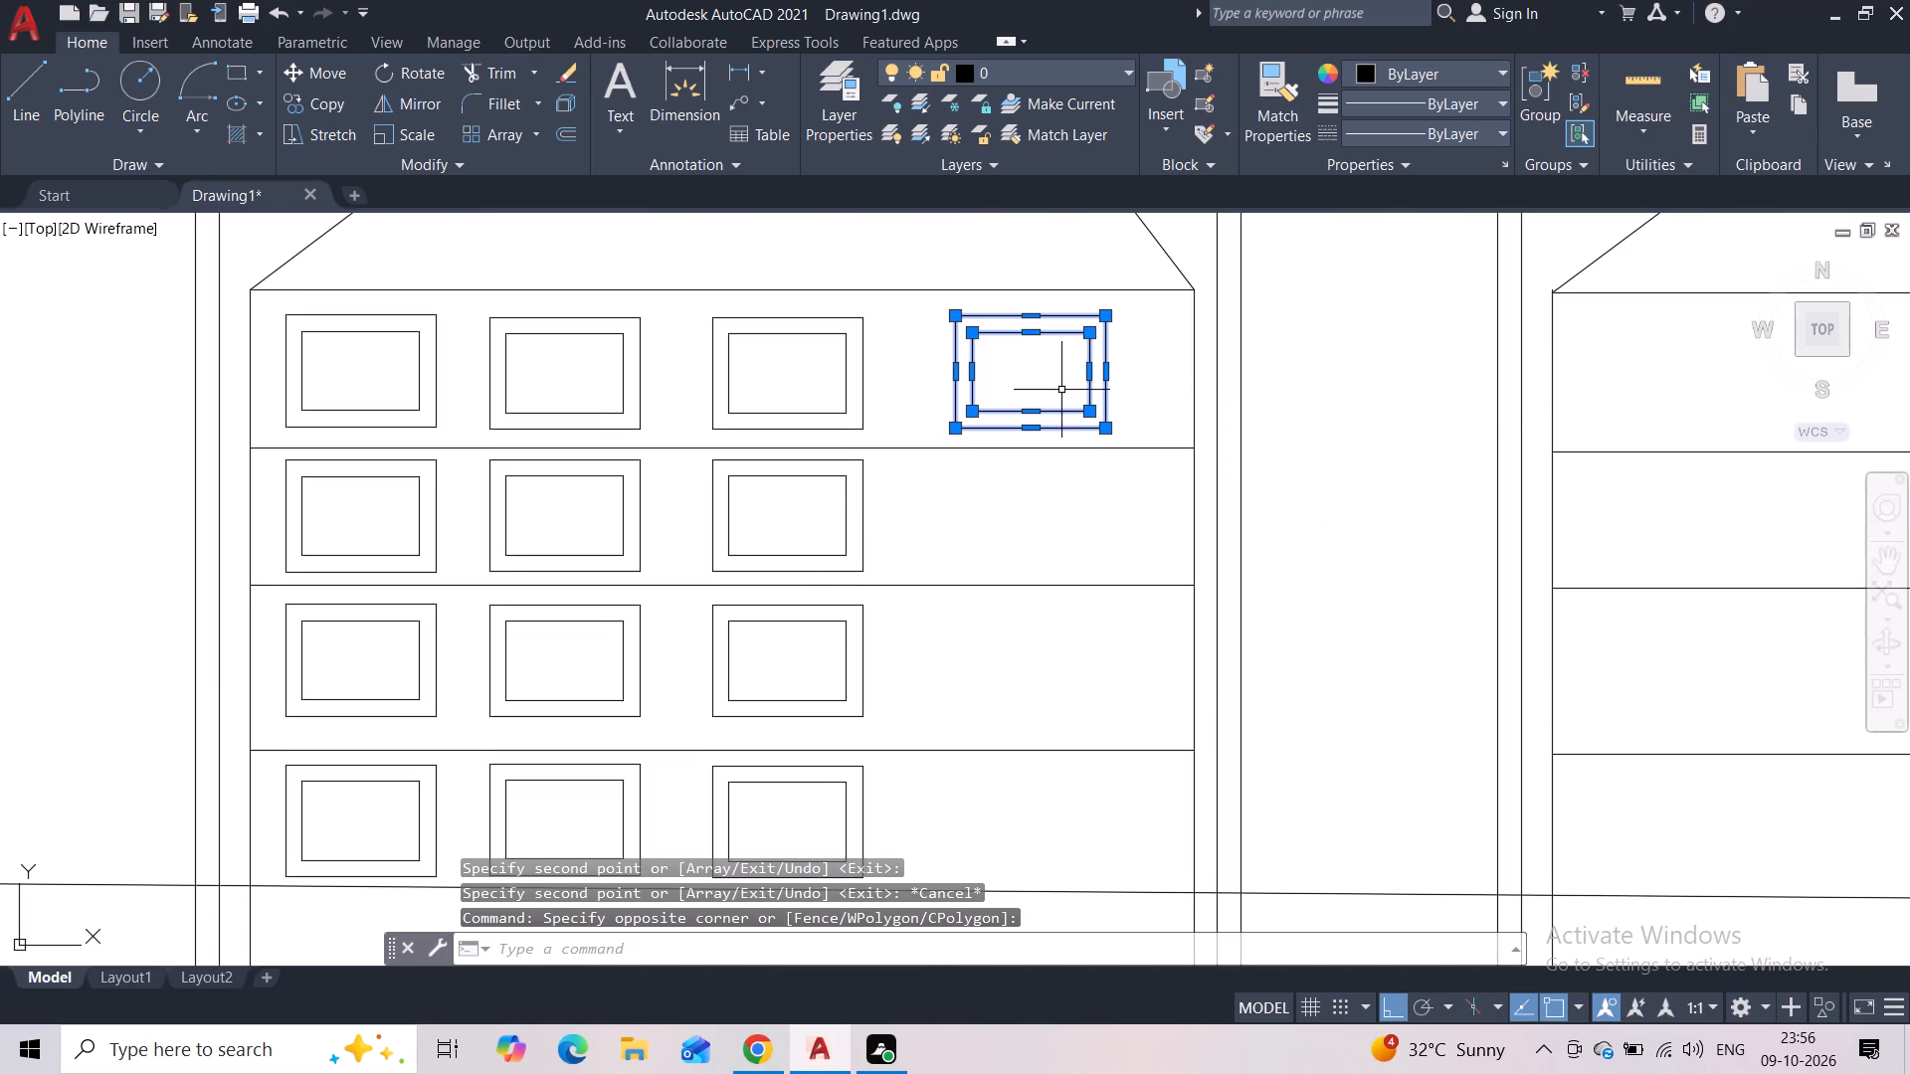
pyautogui.click(329, 98)
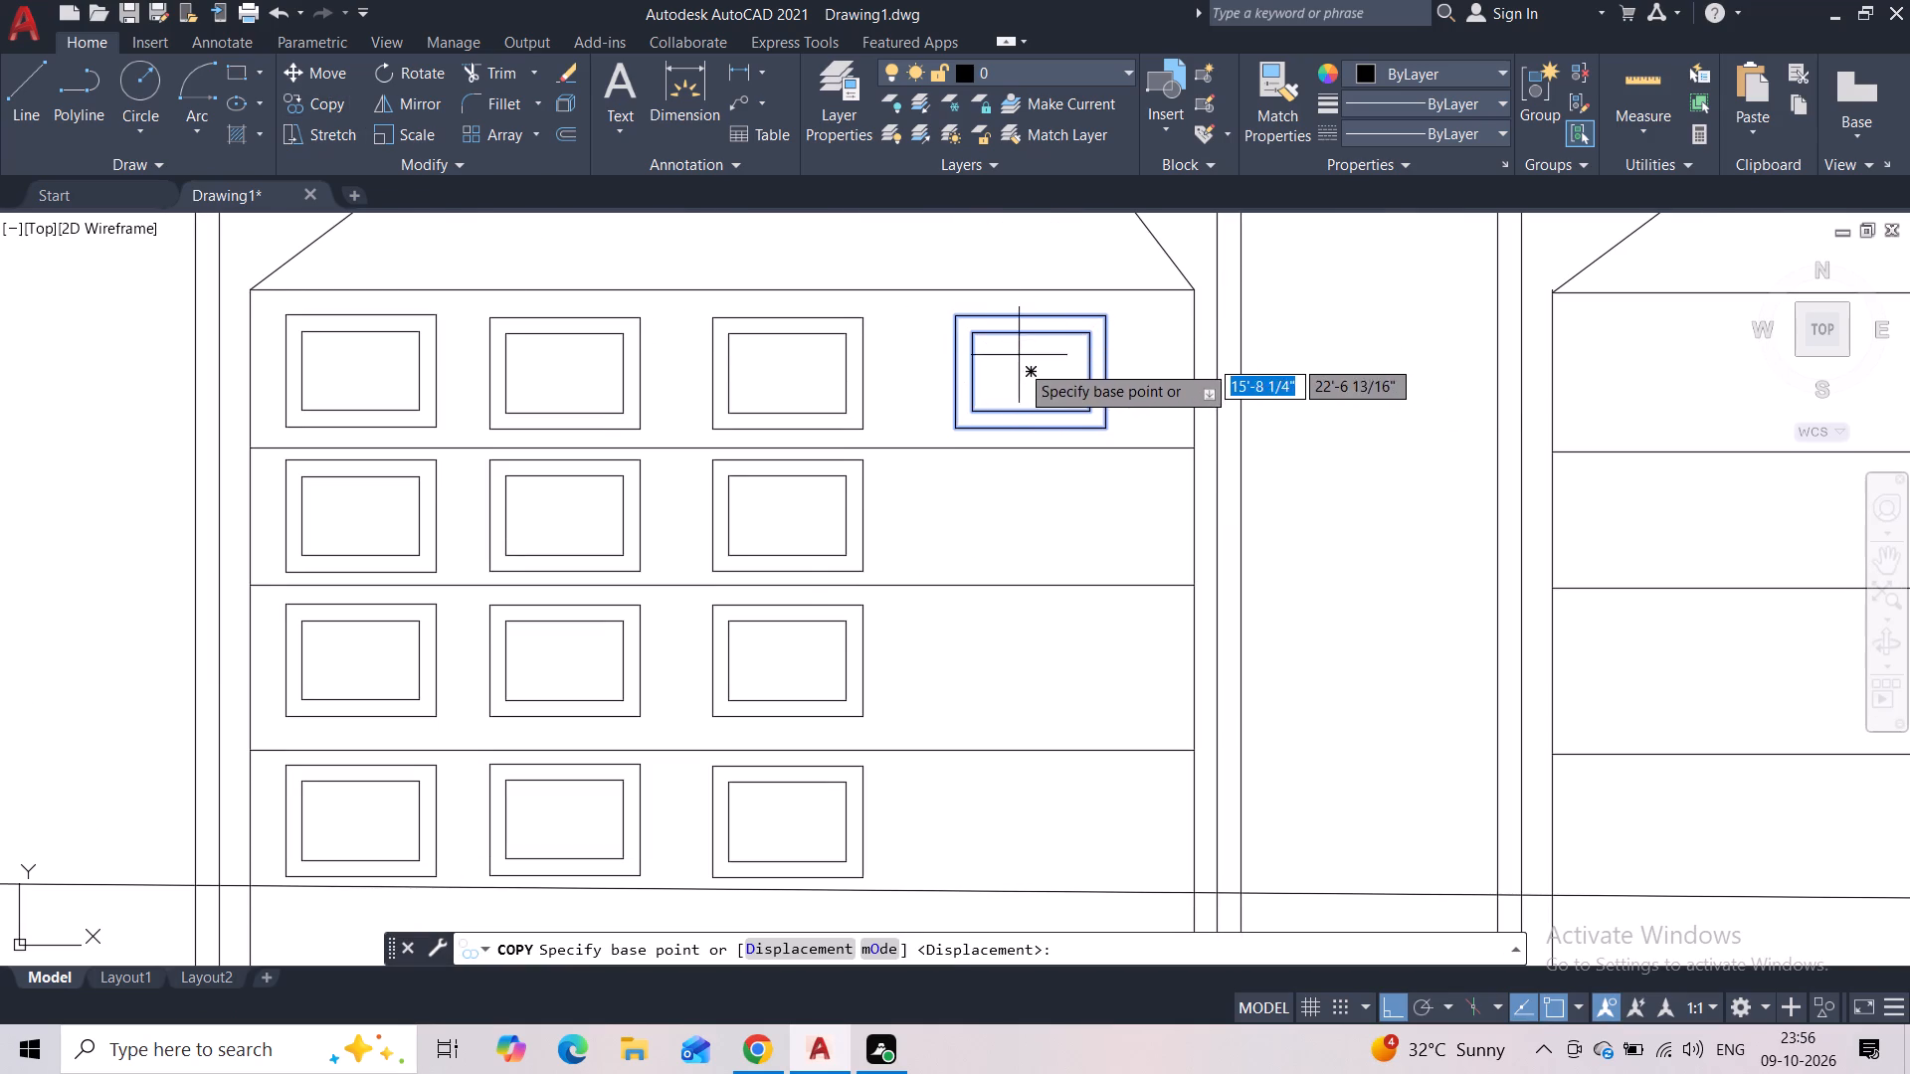
pyautogui.click(1025, 371)
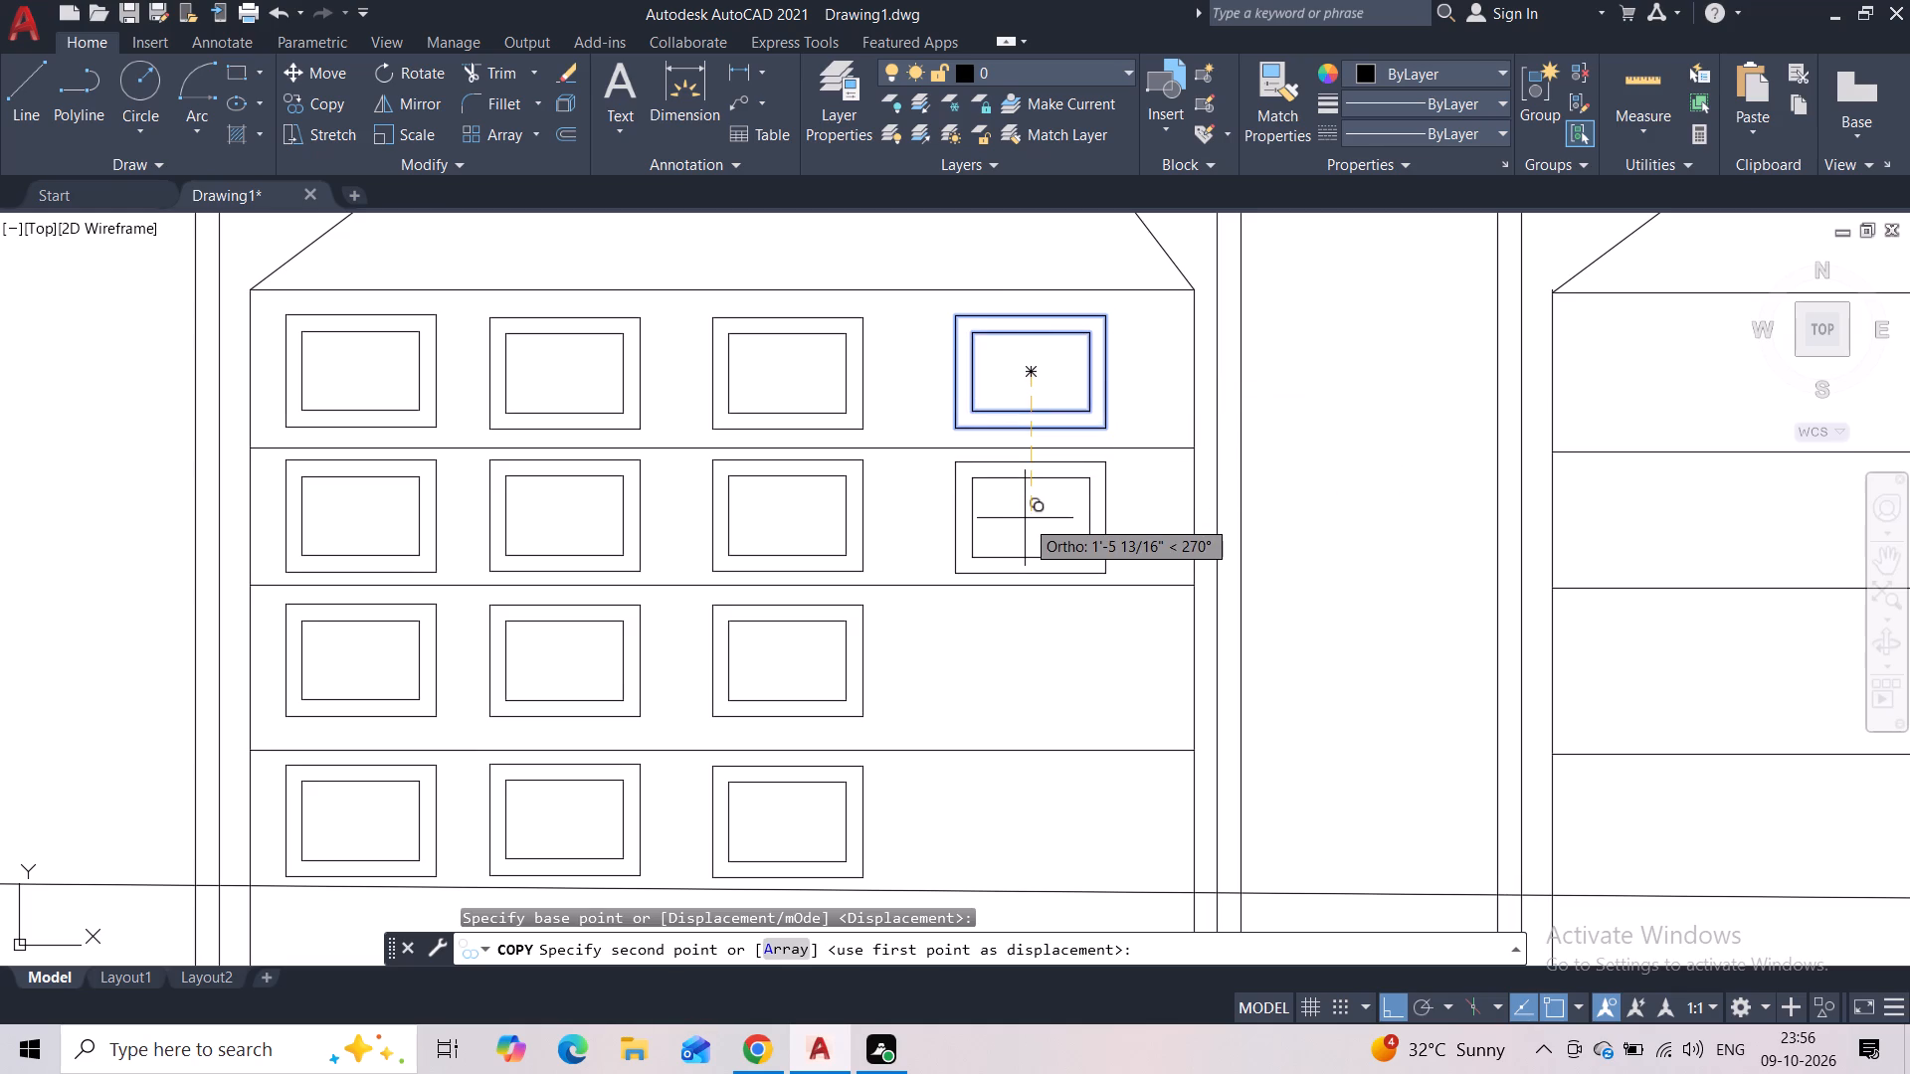
pyautogui.click(1025, 515)
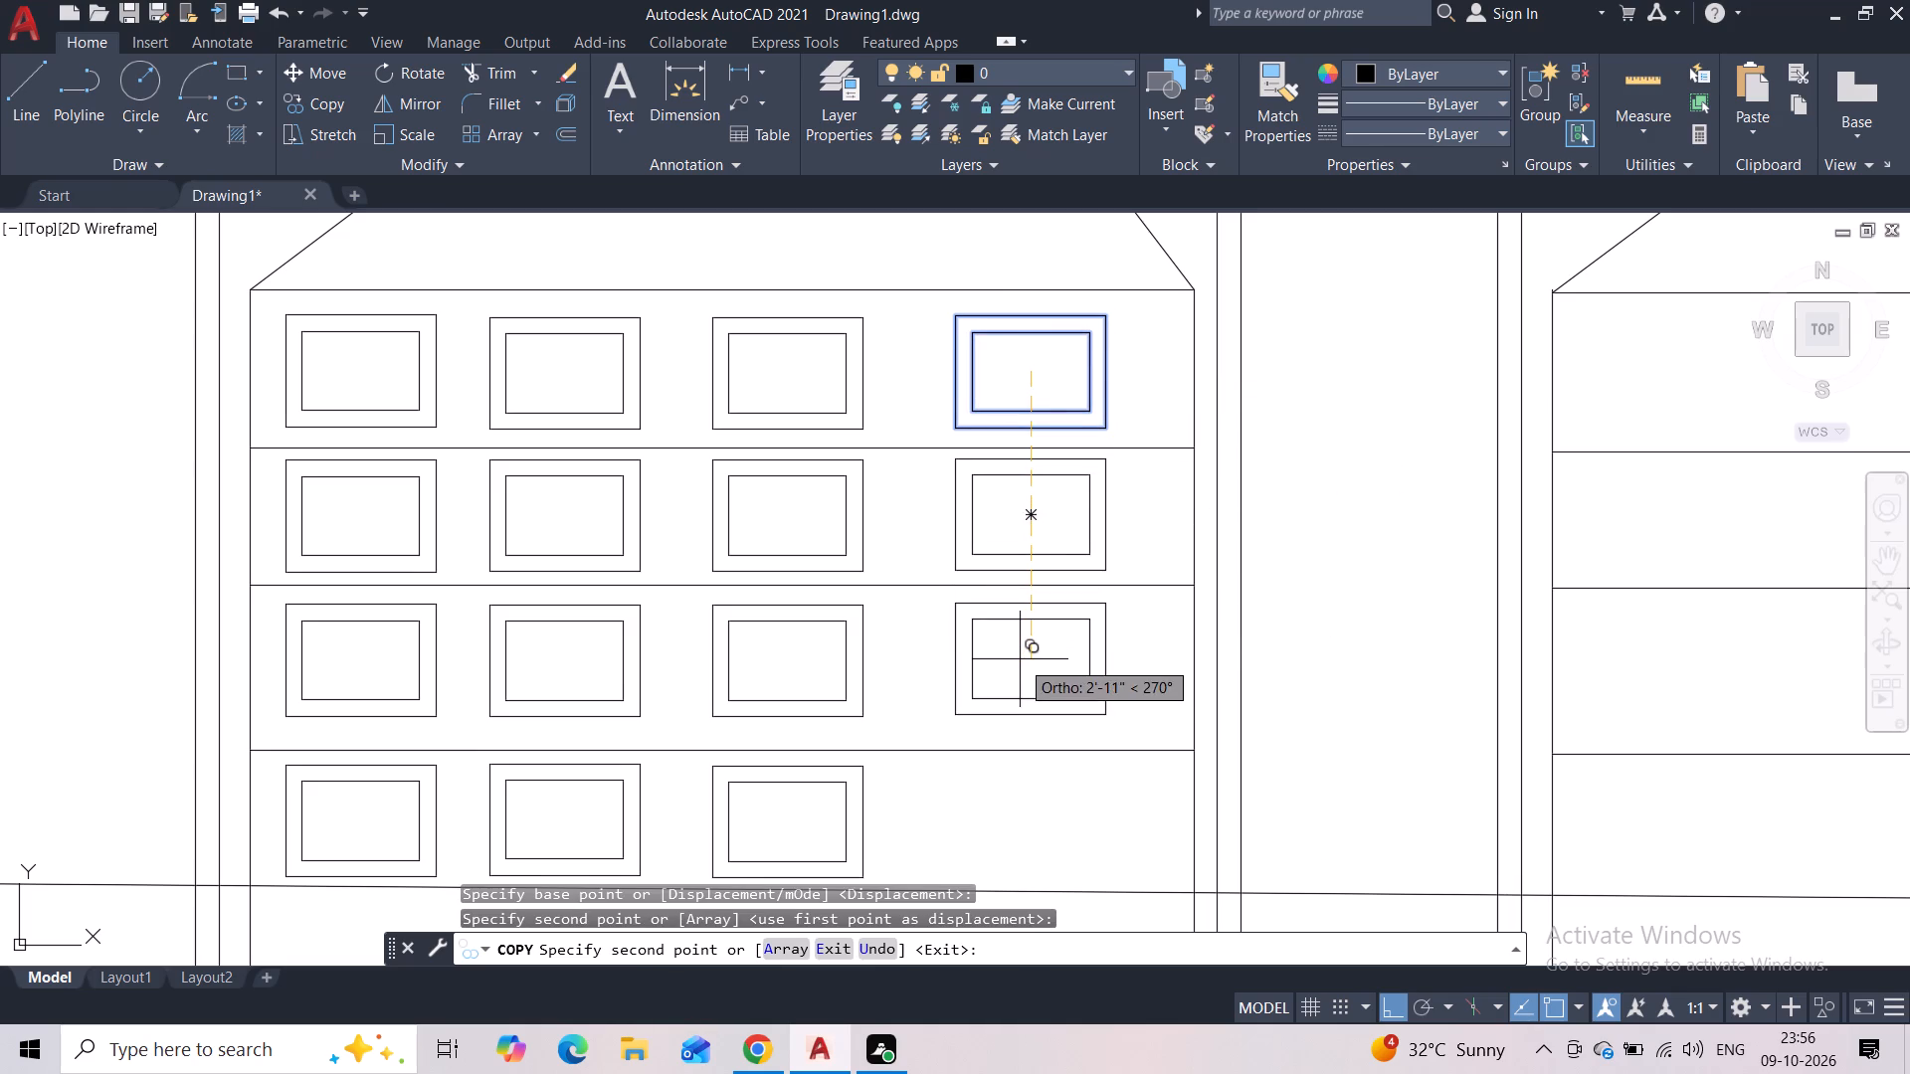
pyautogui.click(1020, 659)
pyautogui.moveTo(1019, 665); pyautogui.dragTo(1011, 451, button='middle')
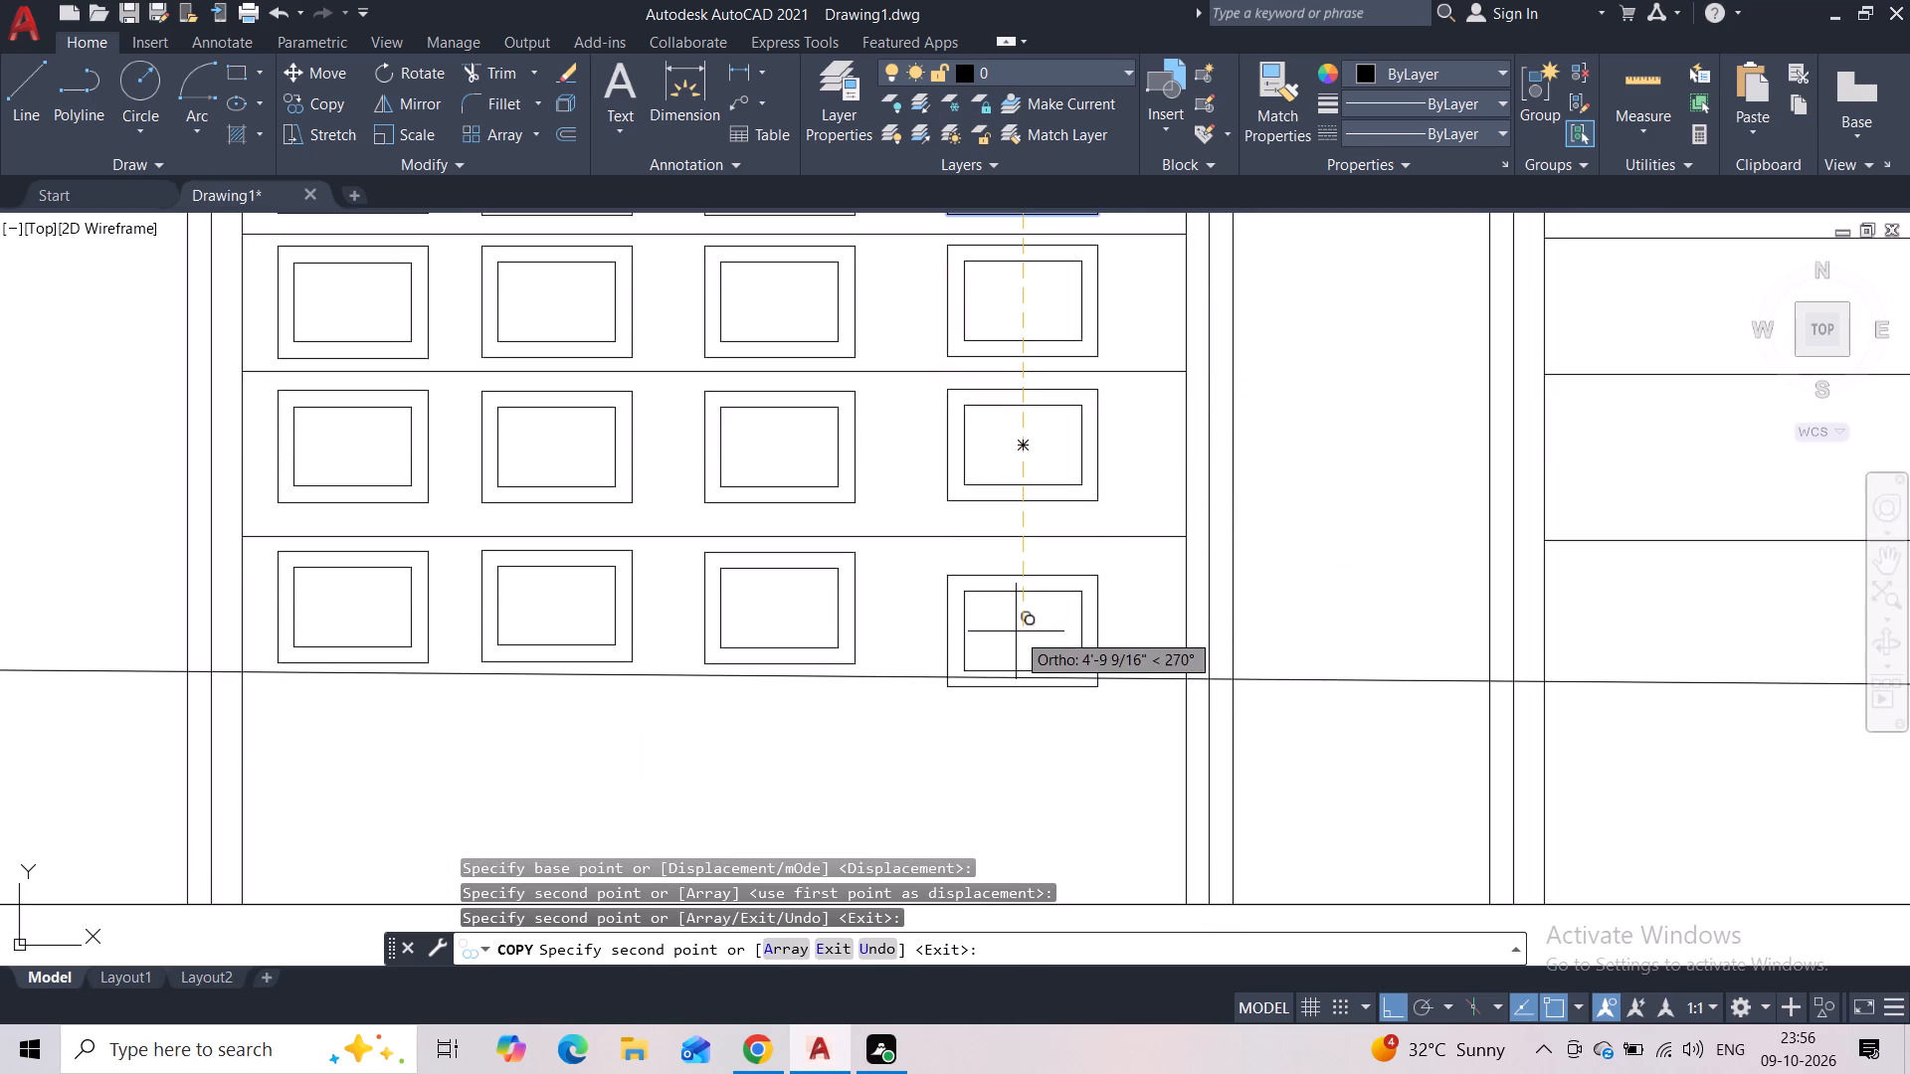
pyautogui.click(1020, 606)
pyautogui.press('Escape')
# Copy all sixteen double-outlined rectangles of the left door straight across with Ortho on, so they fill the right door's four panel rows.
pyautogui.scroll(-5, 1026, 517)
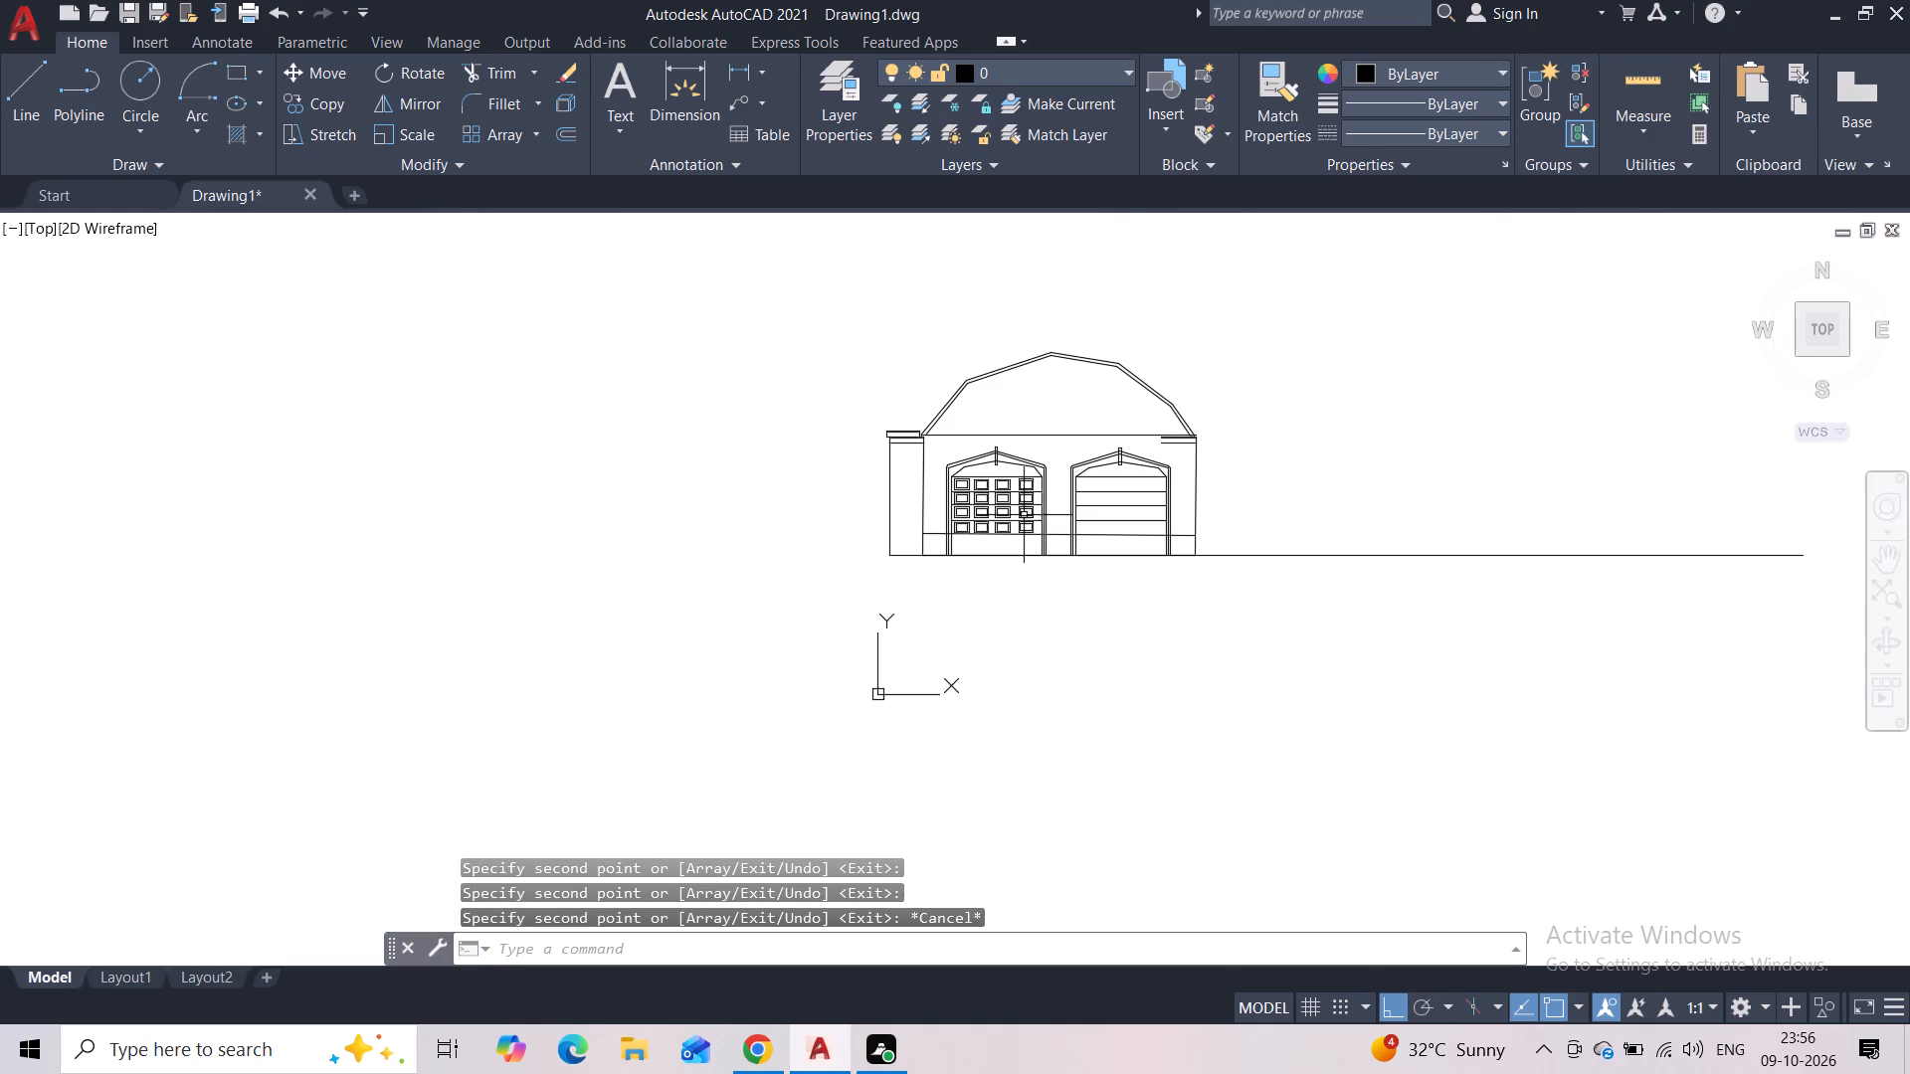
pyautogui.scroll(4, 1009, 503)
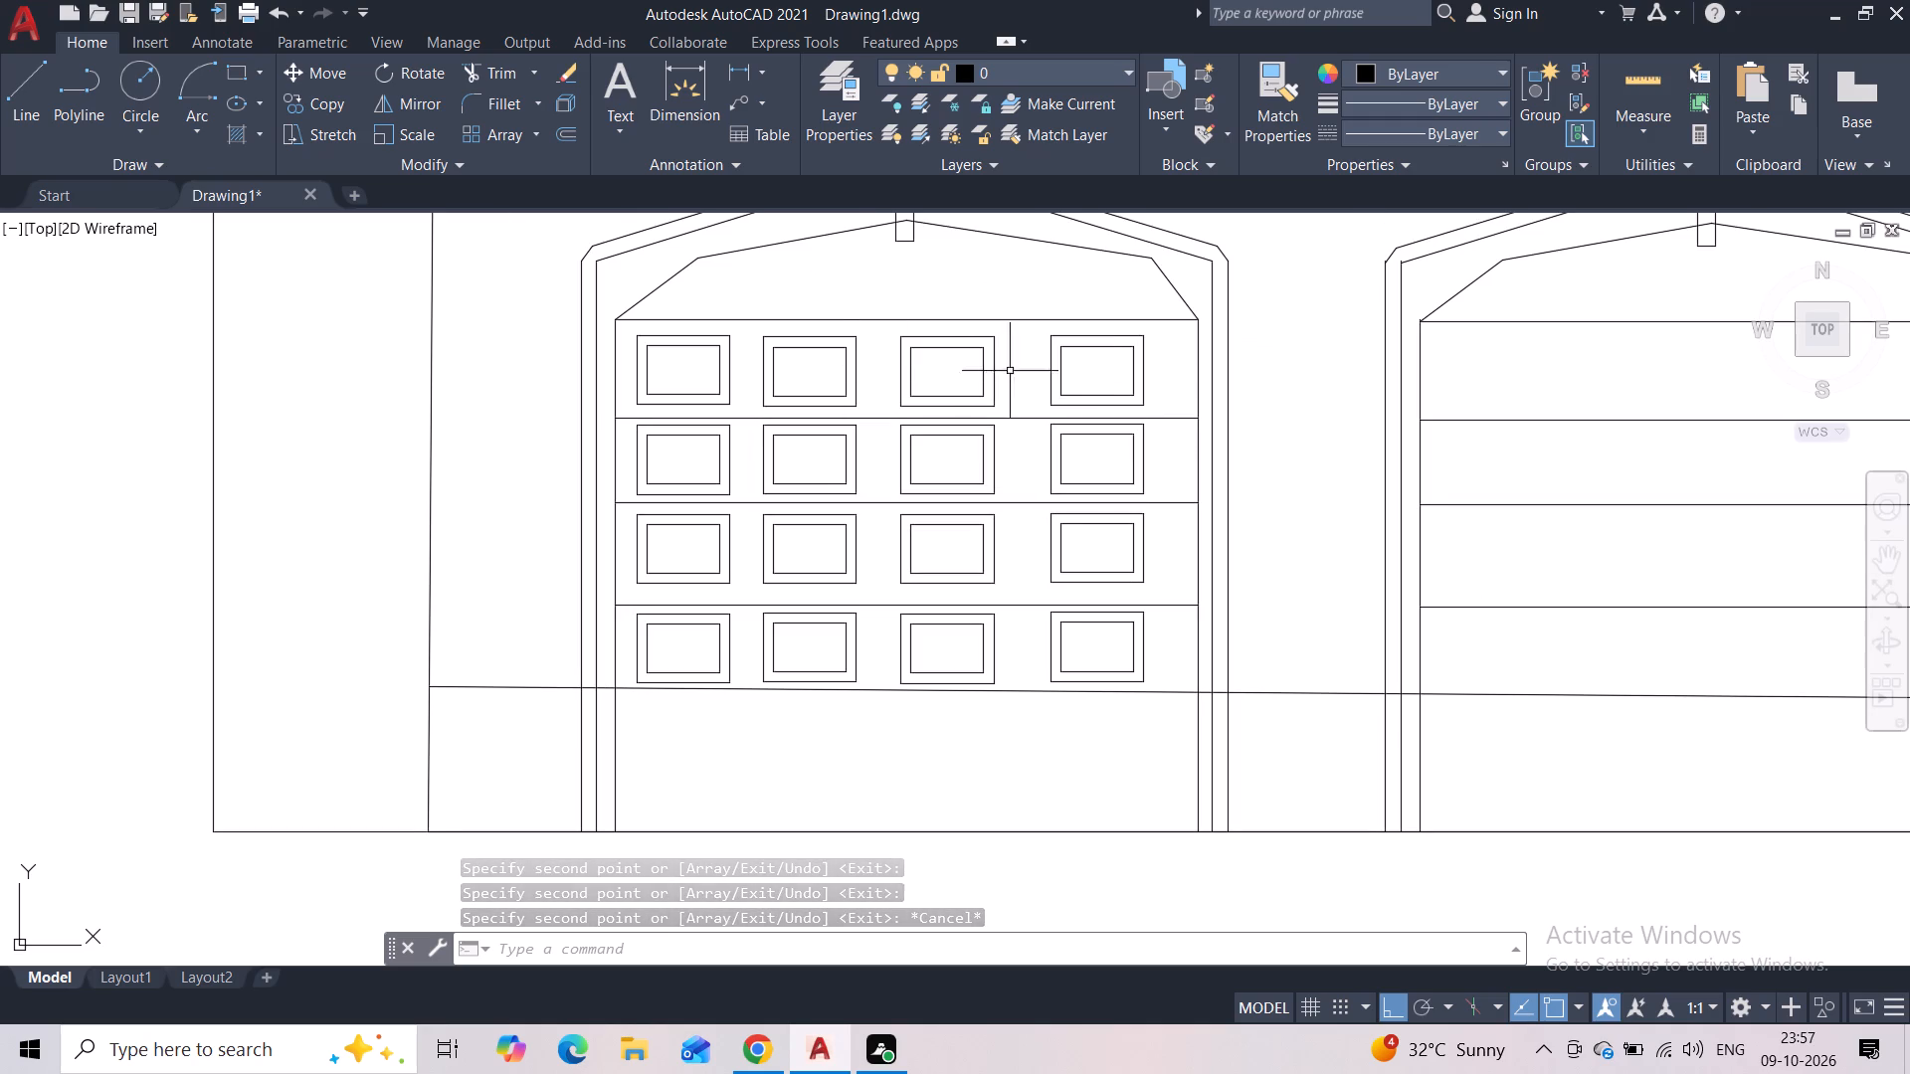
pyautogui.click(718, 370)
pyautogui.click(739, 366)
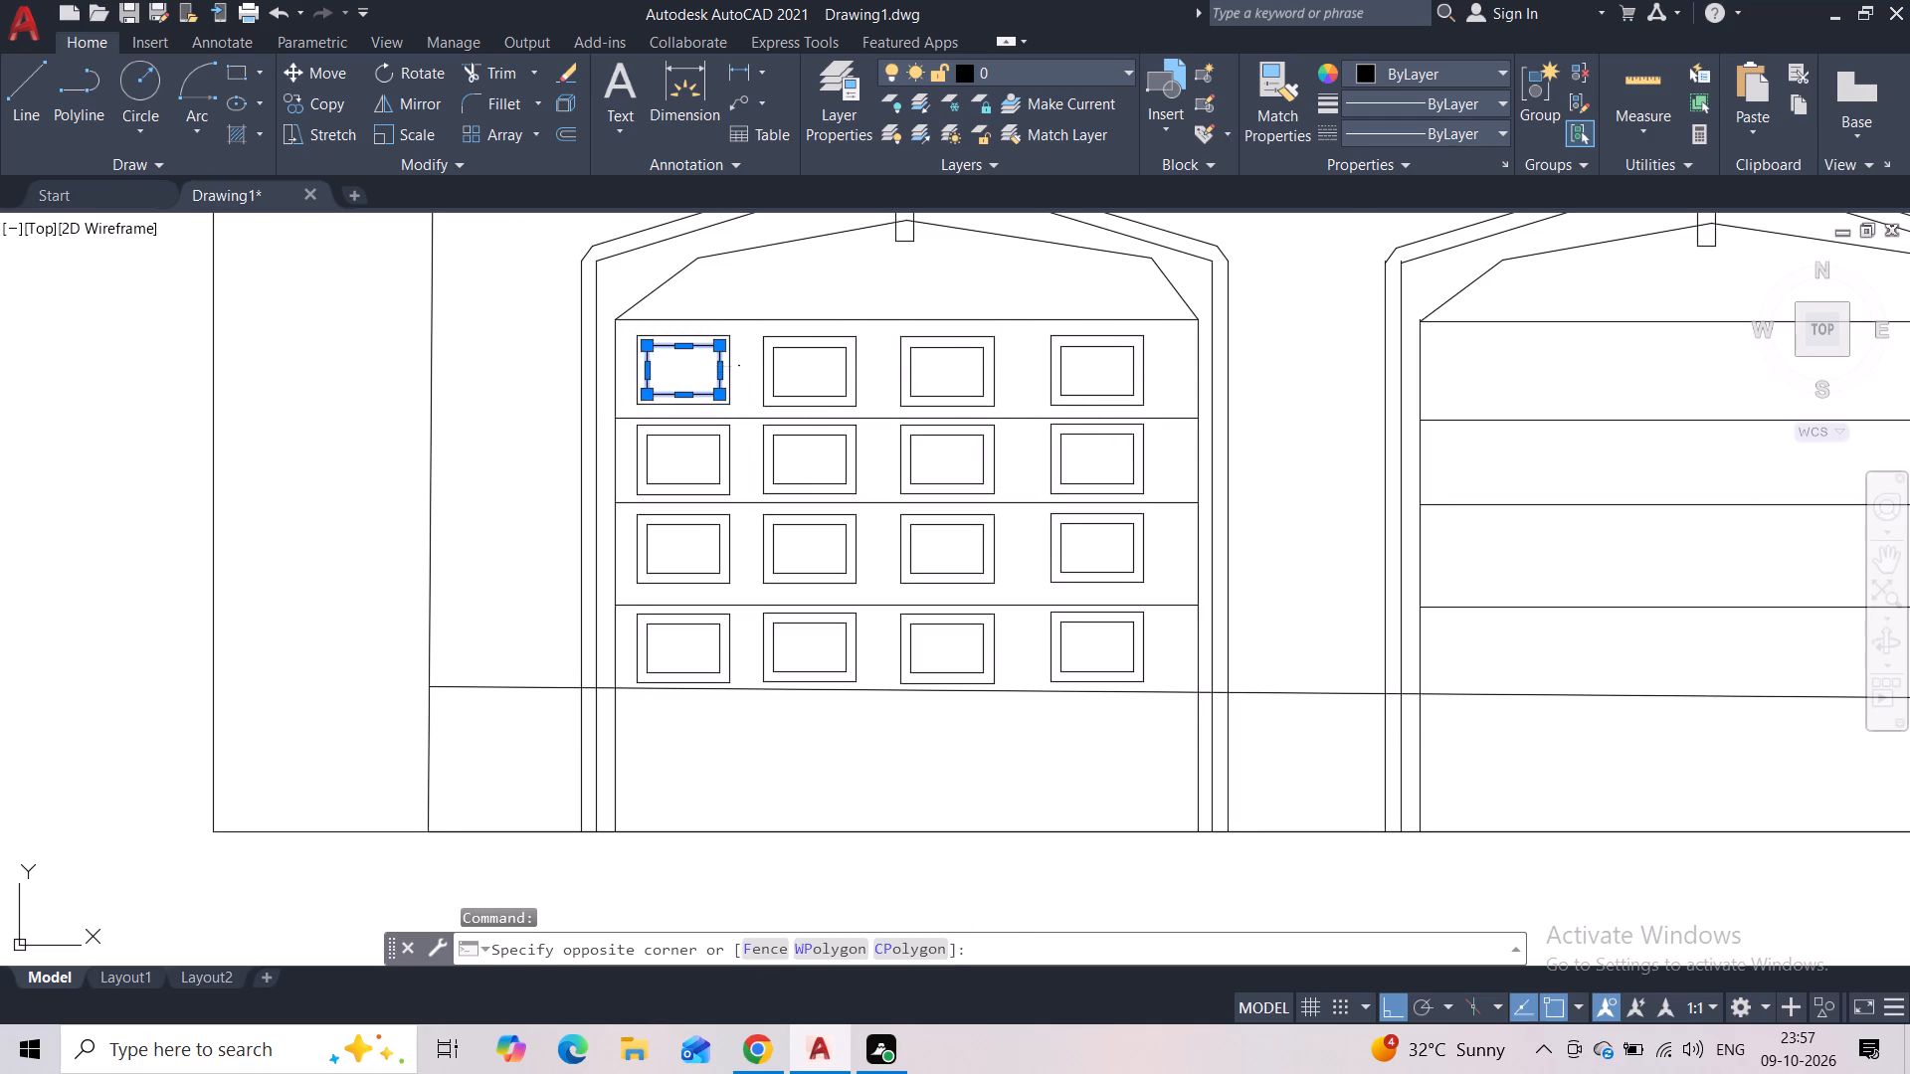
pyautogui.click(706, 374)
pyautogui.click(865, 363)
pyautogui.click(814, 373)
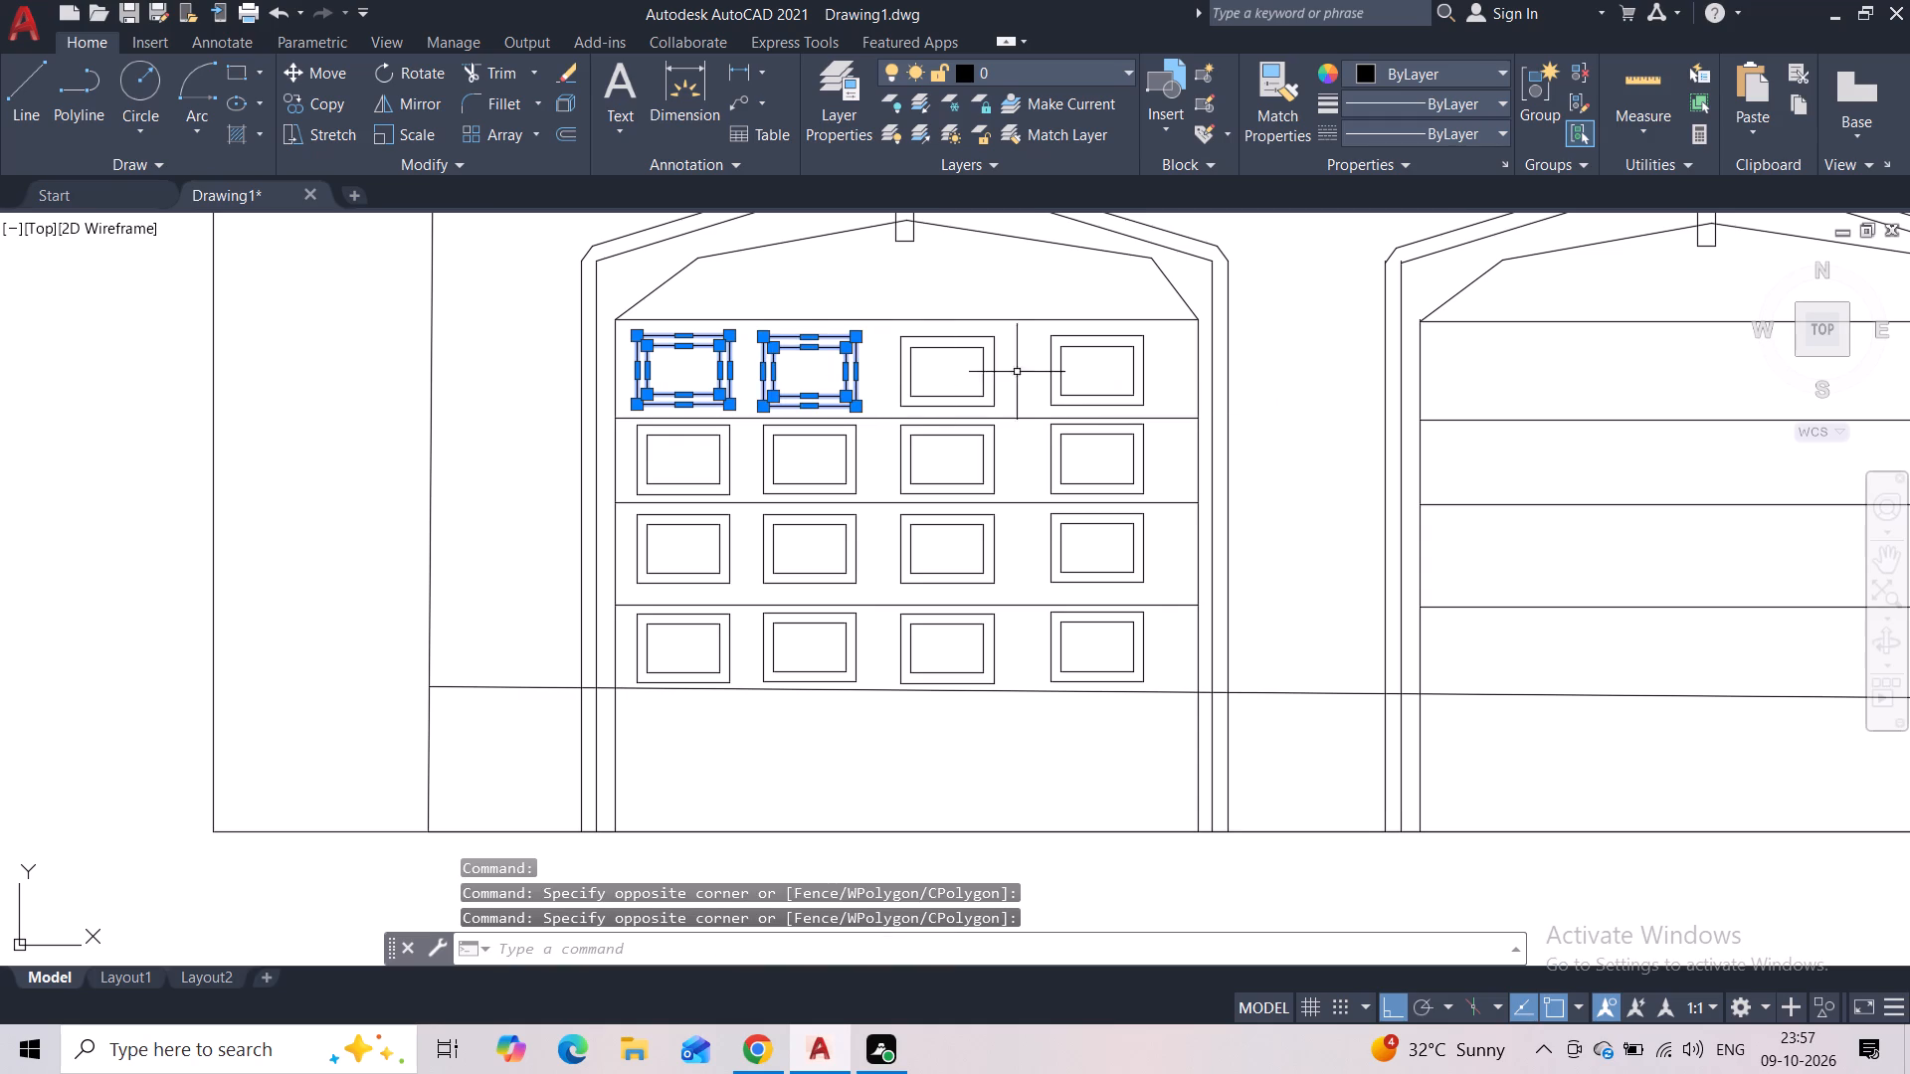
pyautogui.moveTo(1149, 379); pyautogui.dragTo(1112, 390)
pyautogui.click(876, 394)
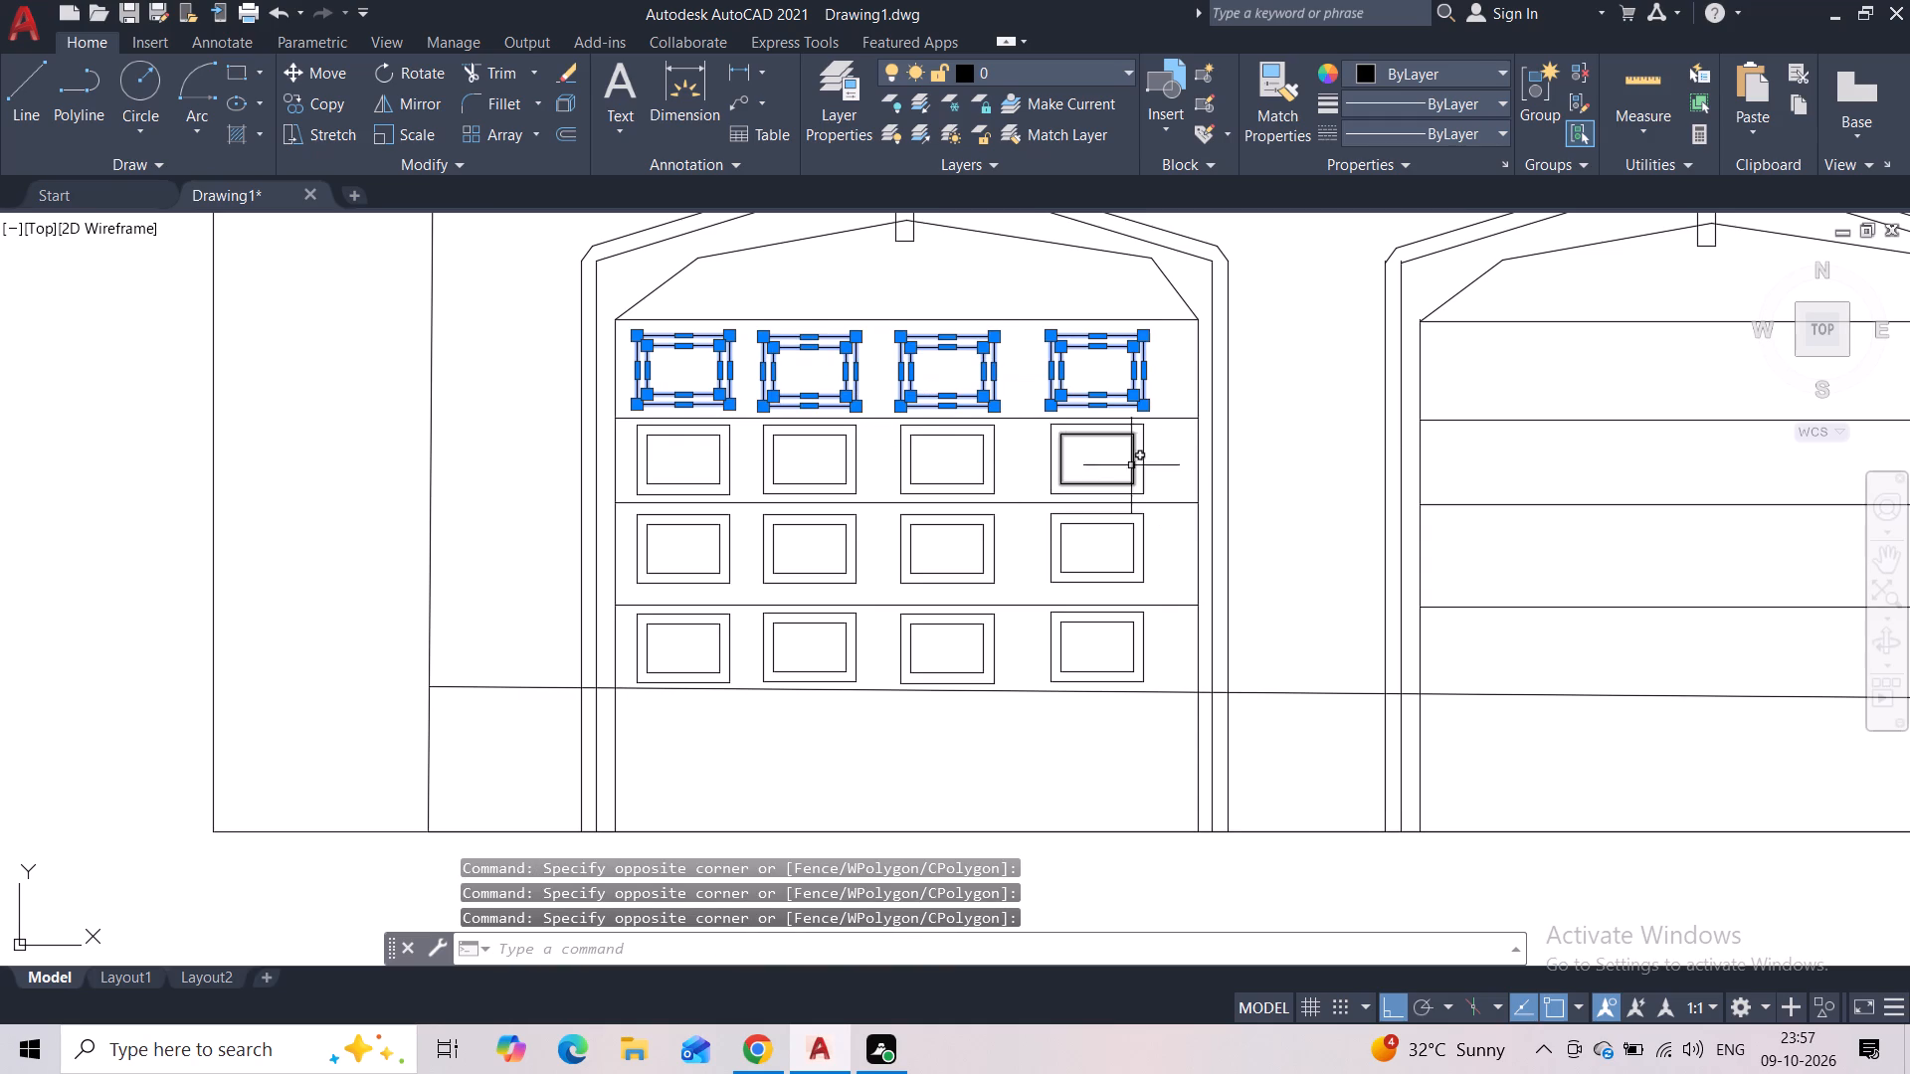
pyautogui.moveTo(1155, 463); pyautogui.dragTo(1140, 465)
pyautogui.click(690, 471)
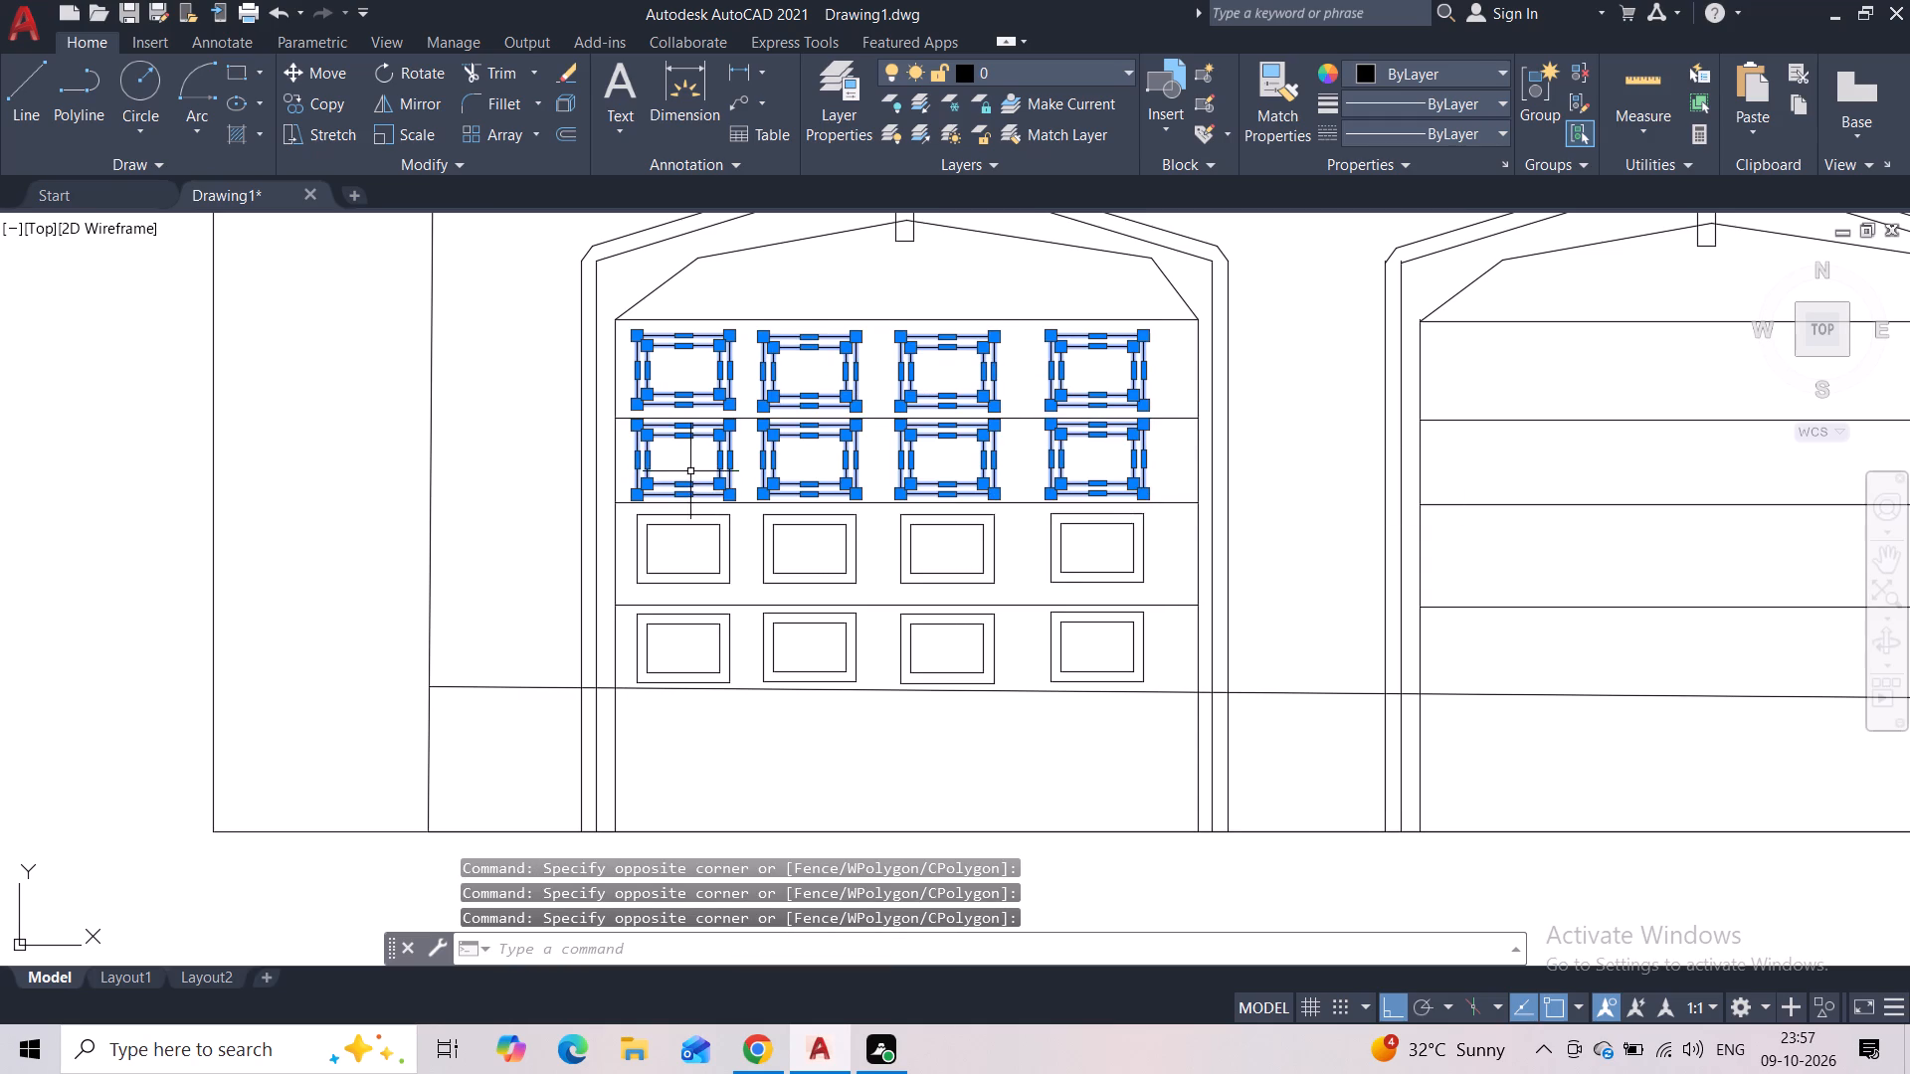
pyautogui.click(1145, 540)
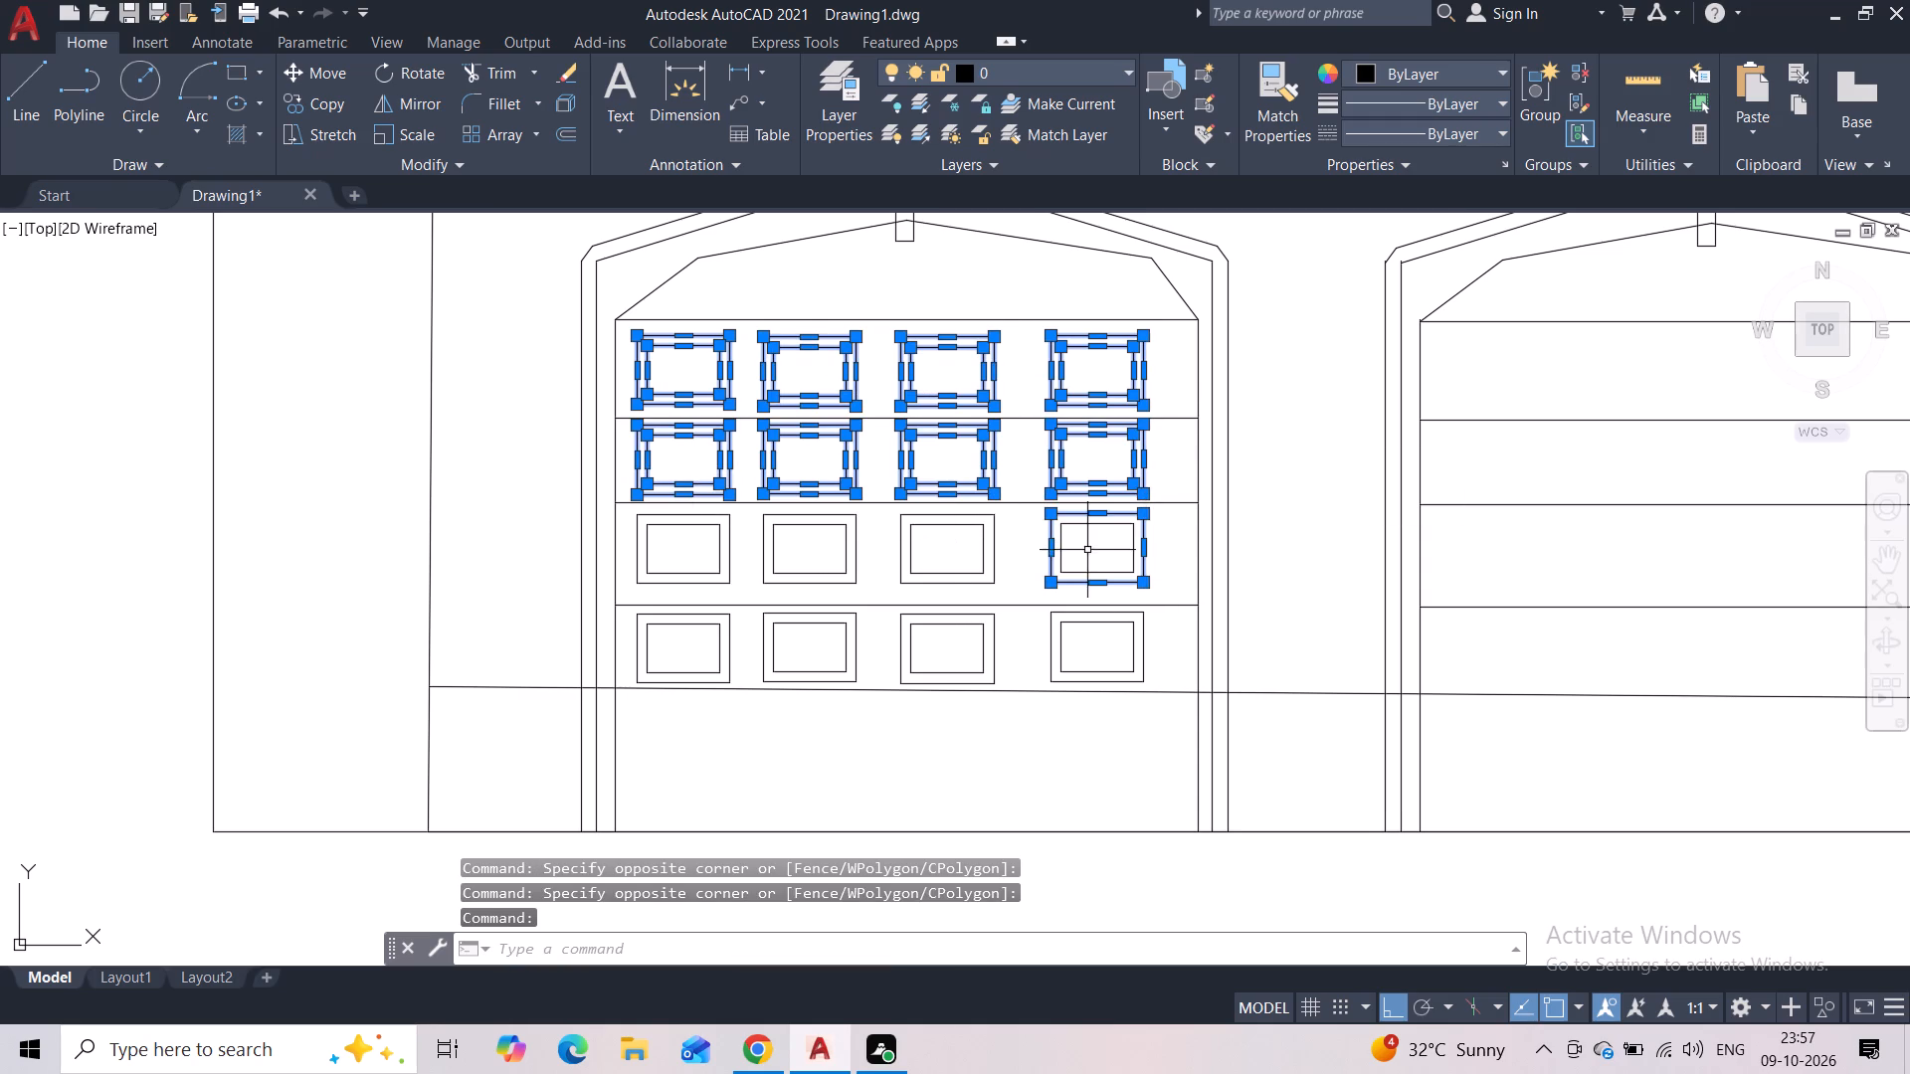
pyautogui.click(1151, 542)
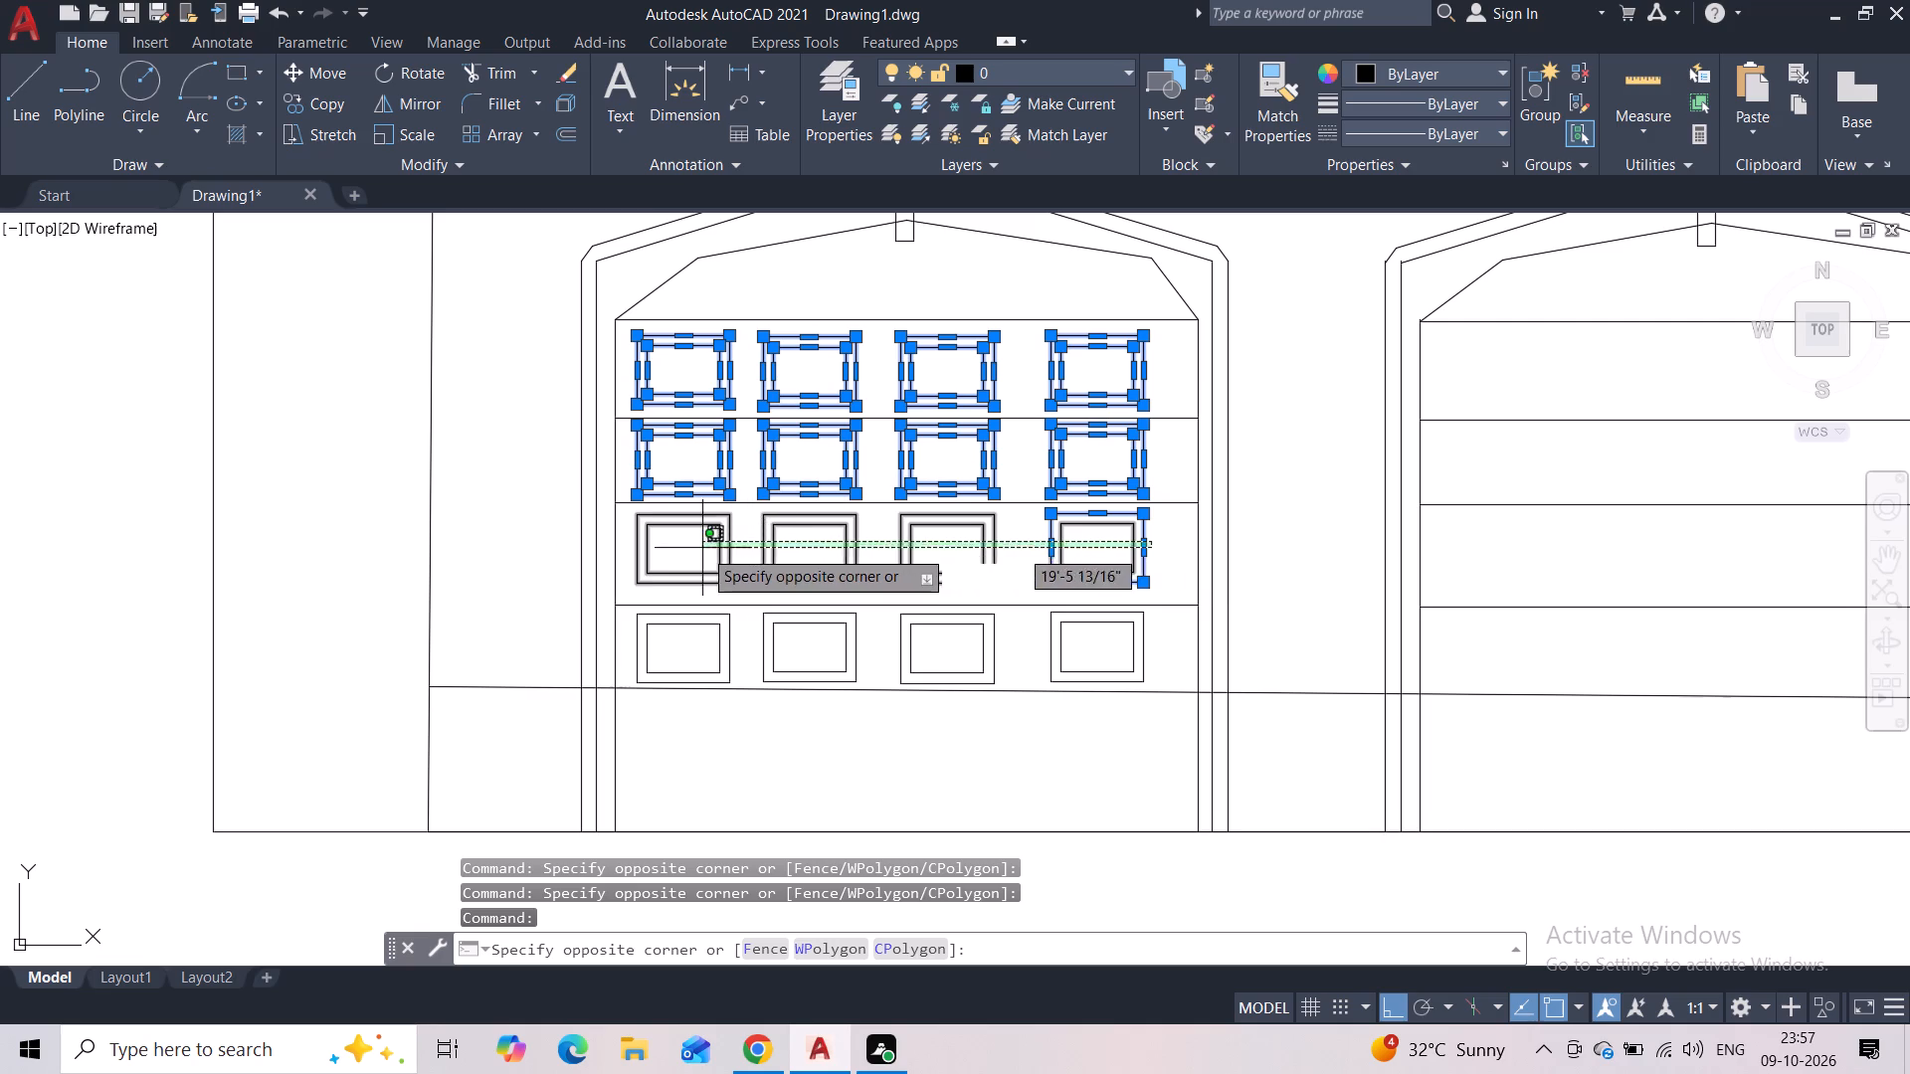
pyautogui.click(699, 549)
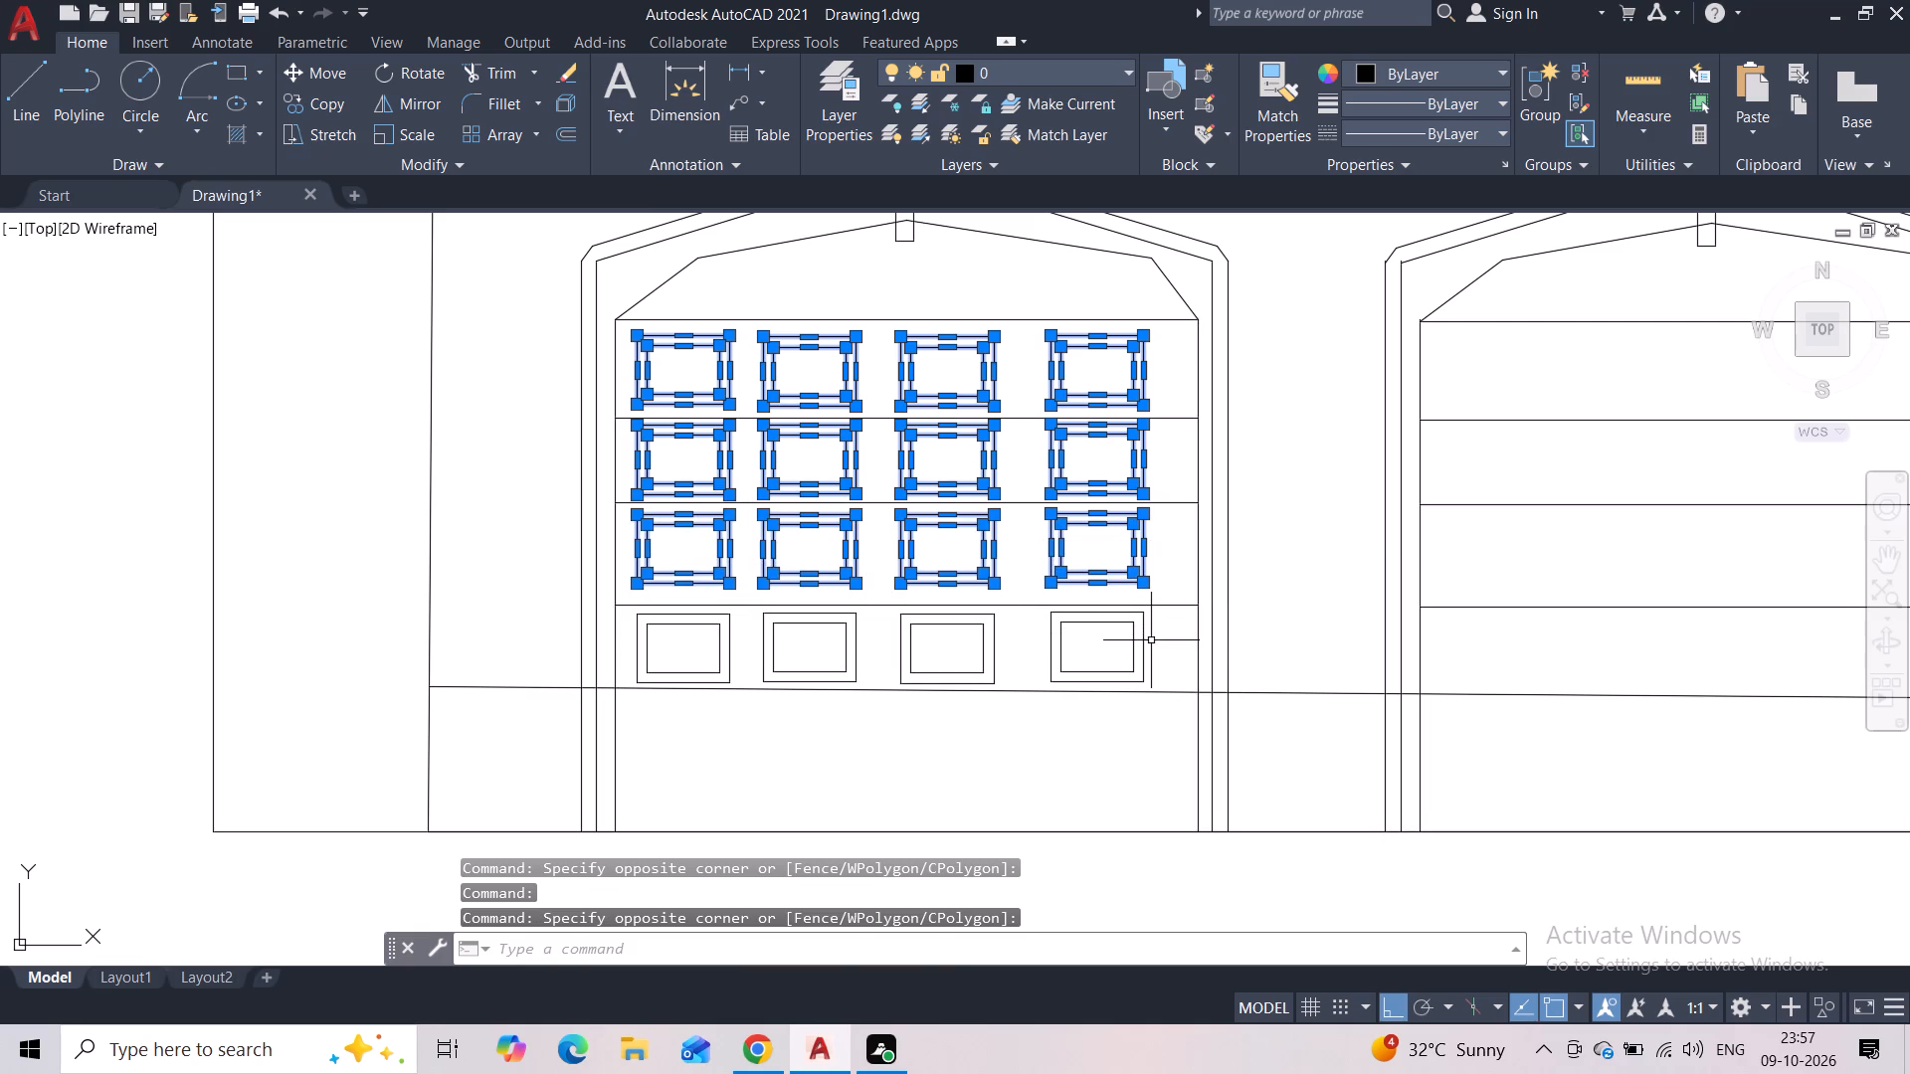
pyautogui.click(1151, 640)
pyautogui.click(704, 648)
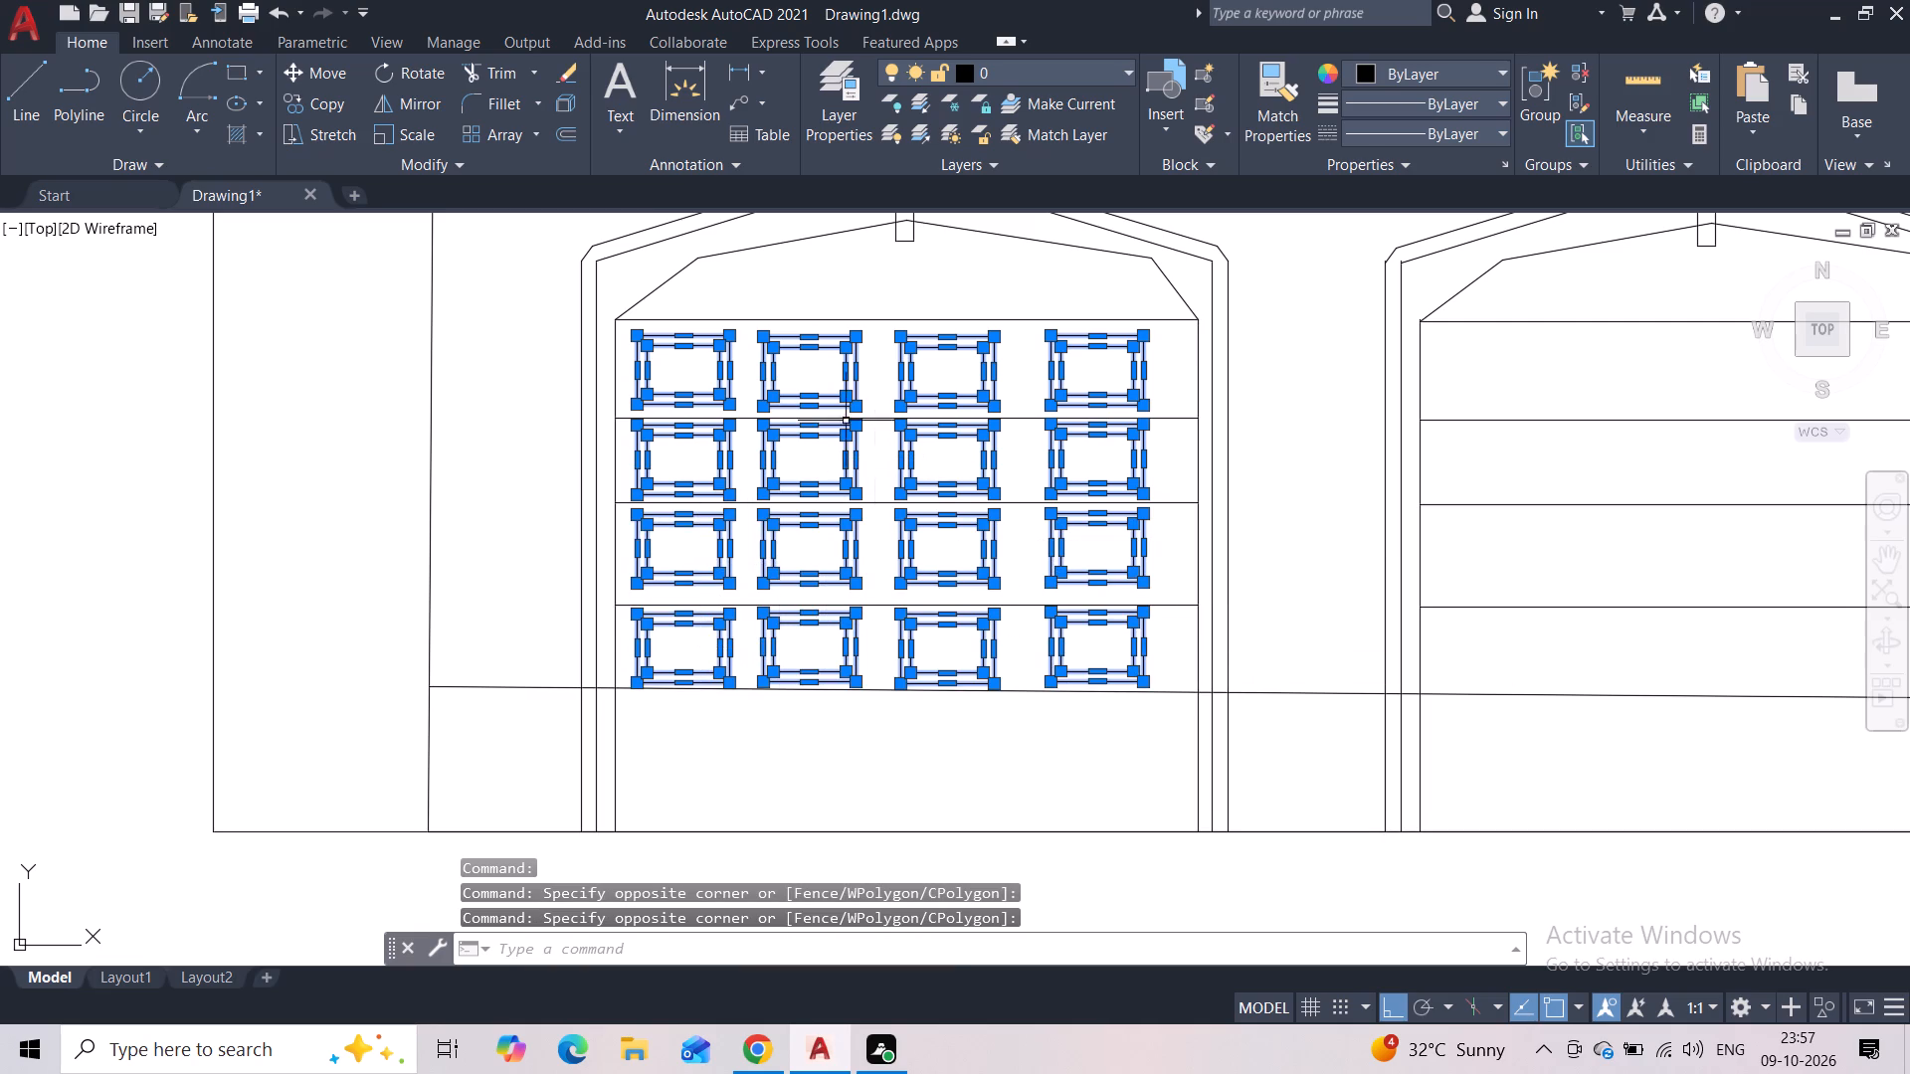
pyautogui.click(326, 99)
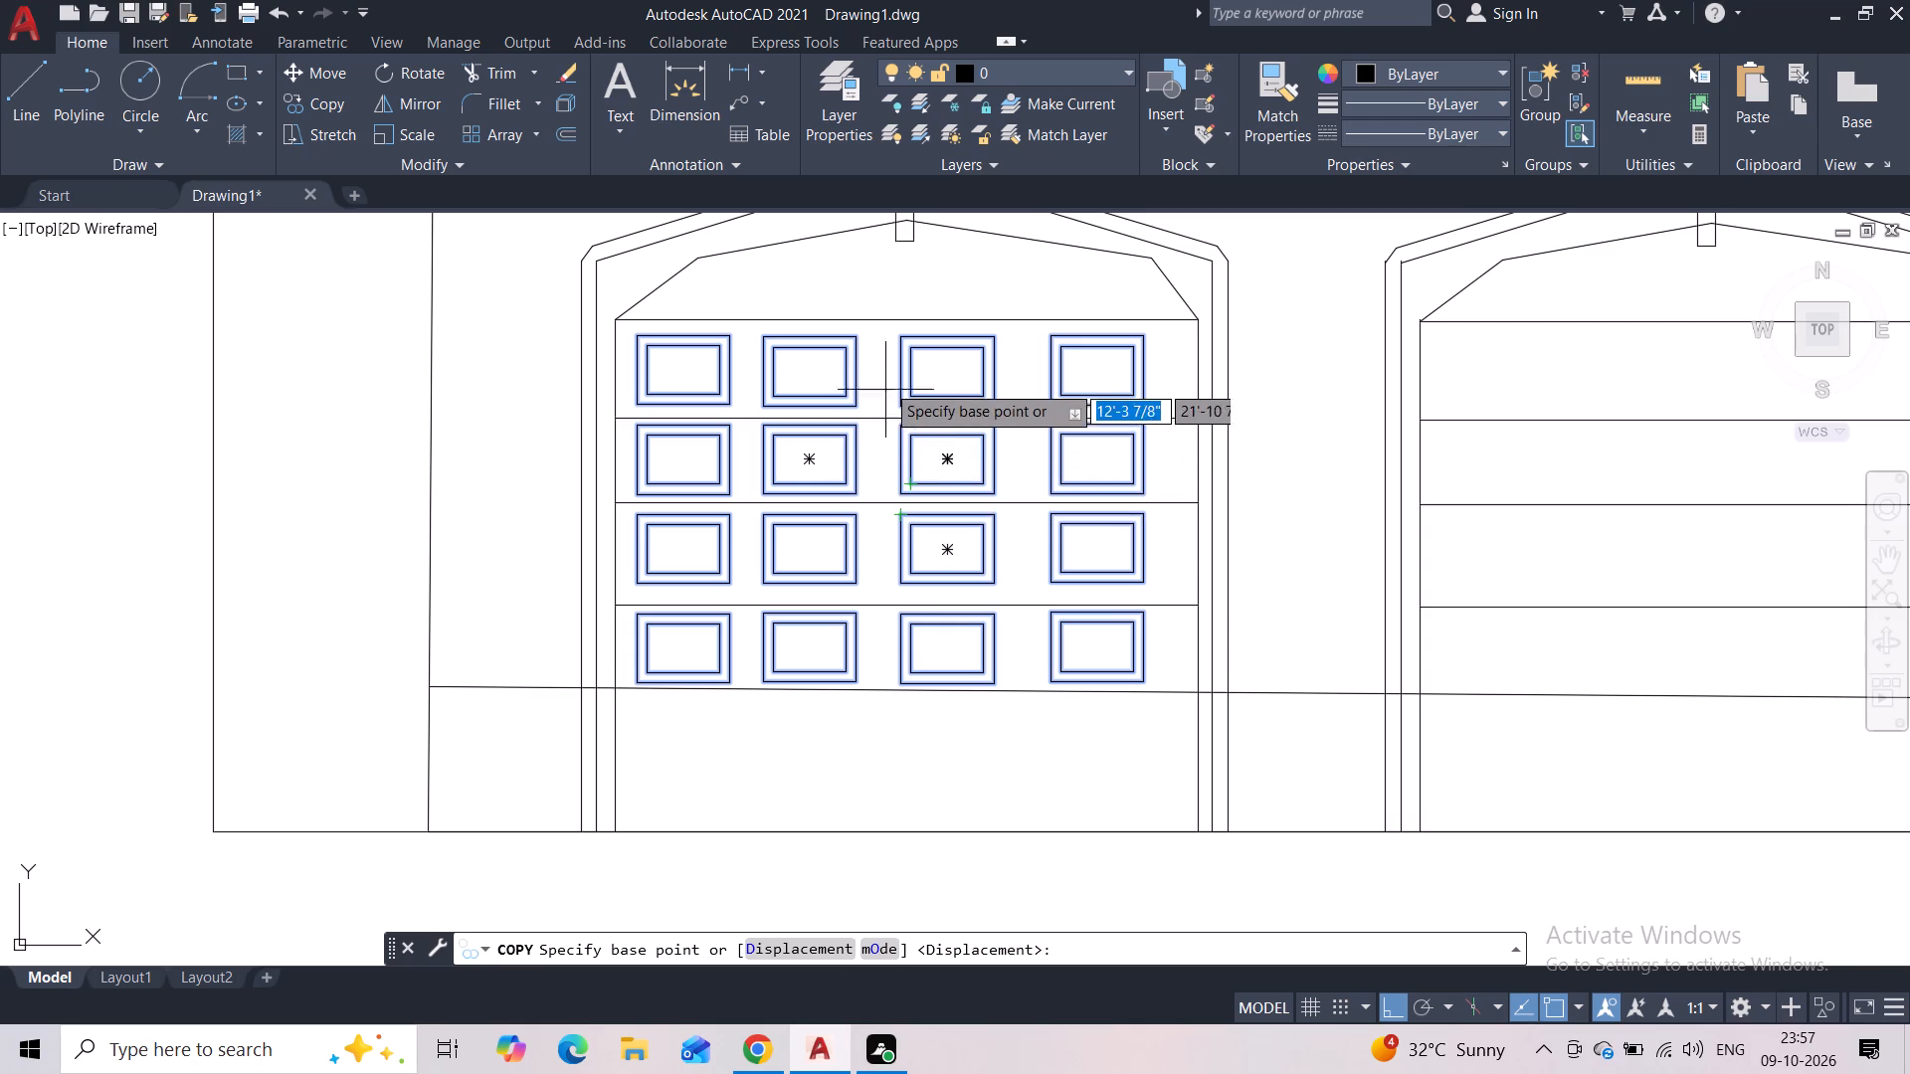
pyautogui.click(897, 684)
pyautogui.moveTo(1301, 626); pyautogui.dragTo(958, 640, button='middle')
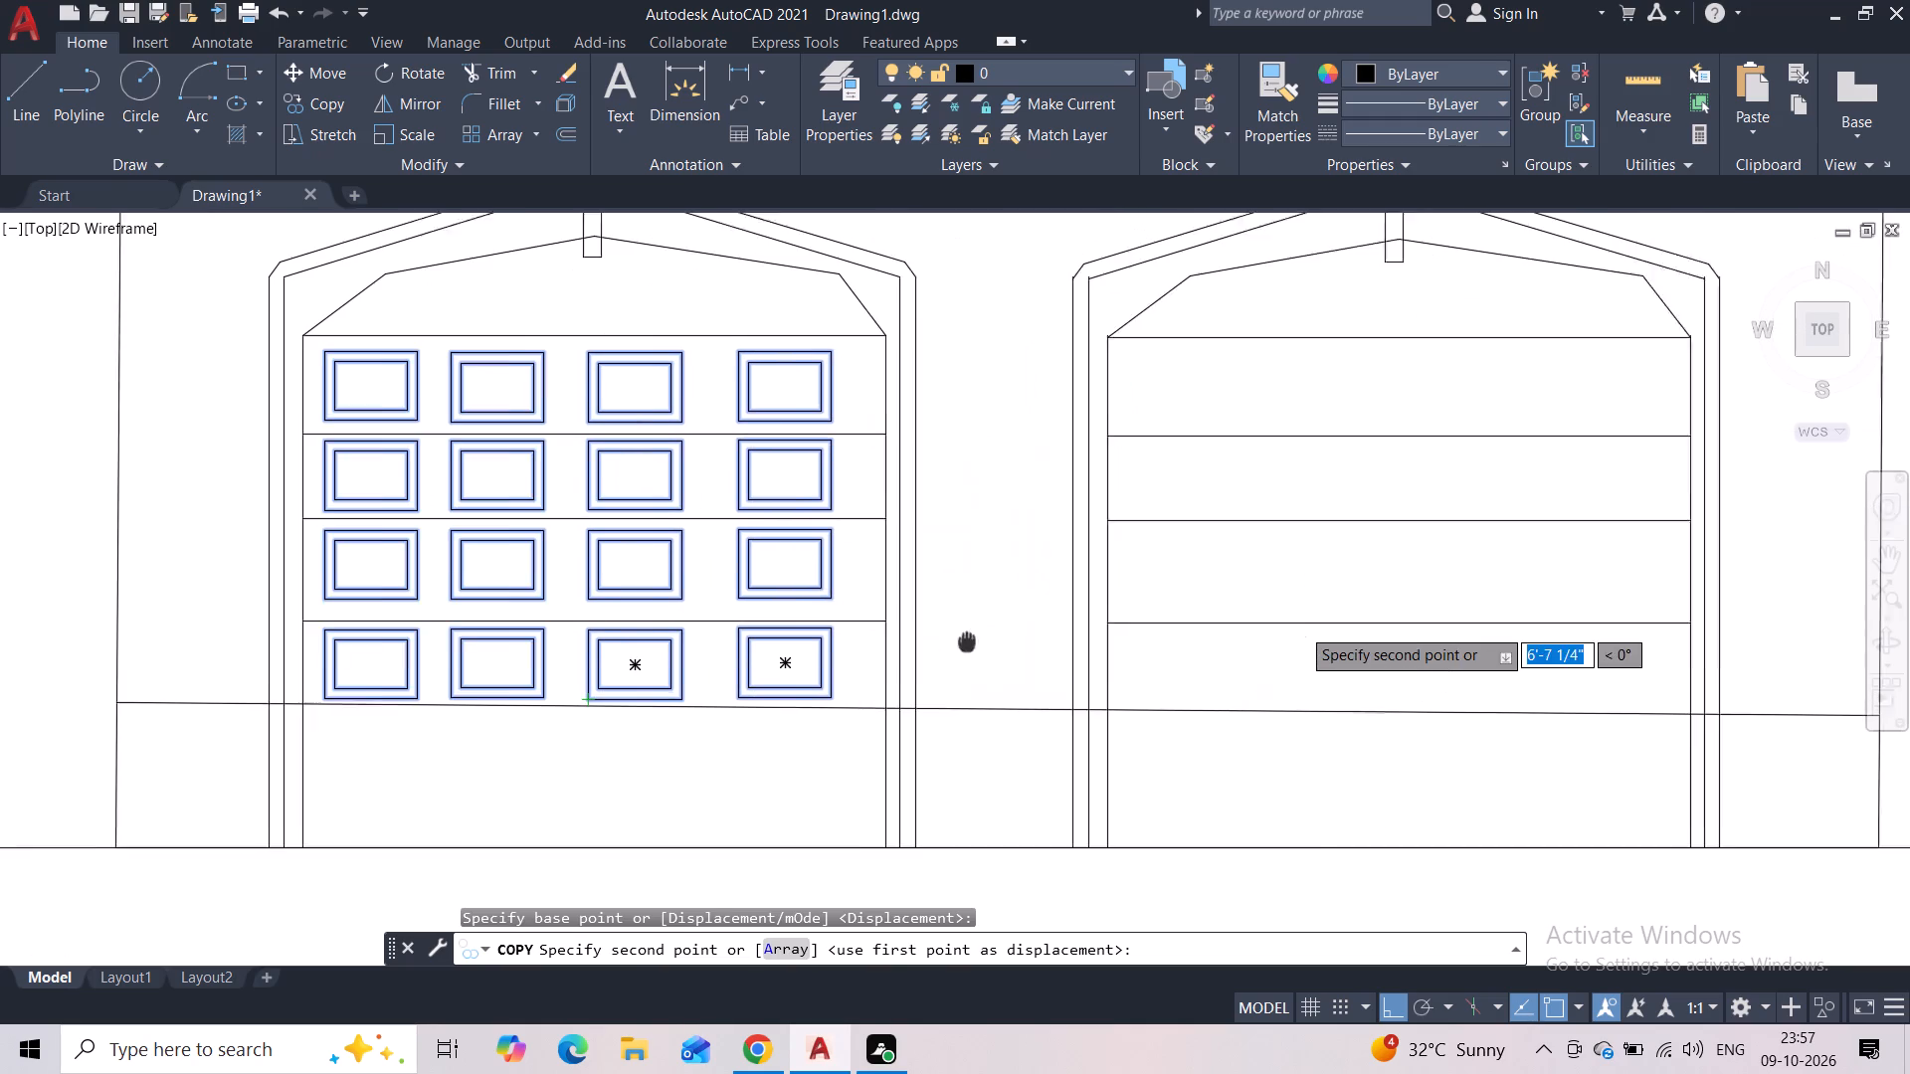
pyautogui.moveTo(958, 640); pyautogui.dragTo(847, 629, button='middle')
pyautogui.click(1258, 629)
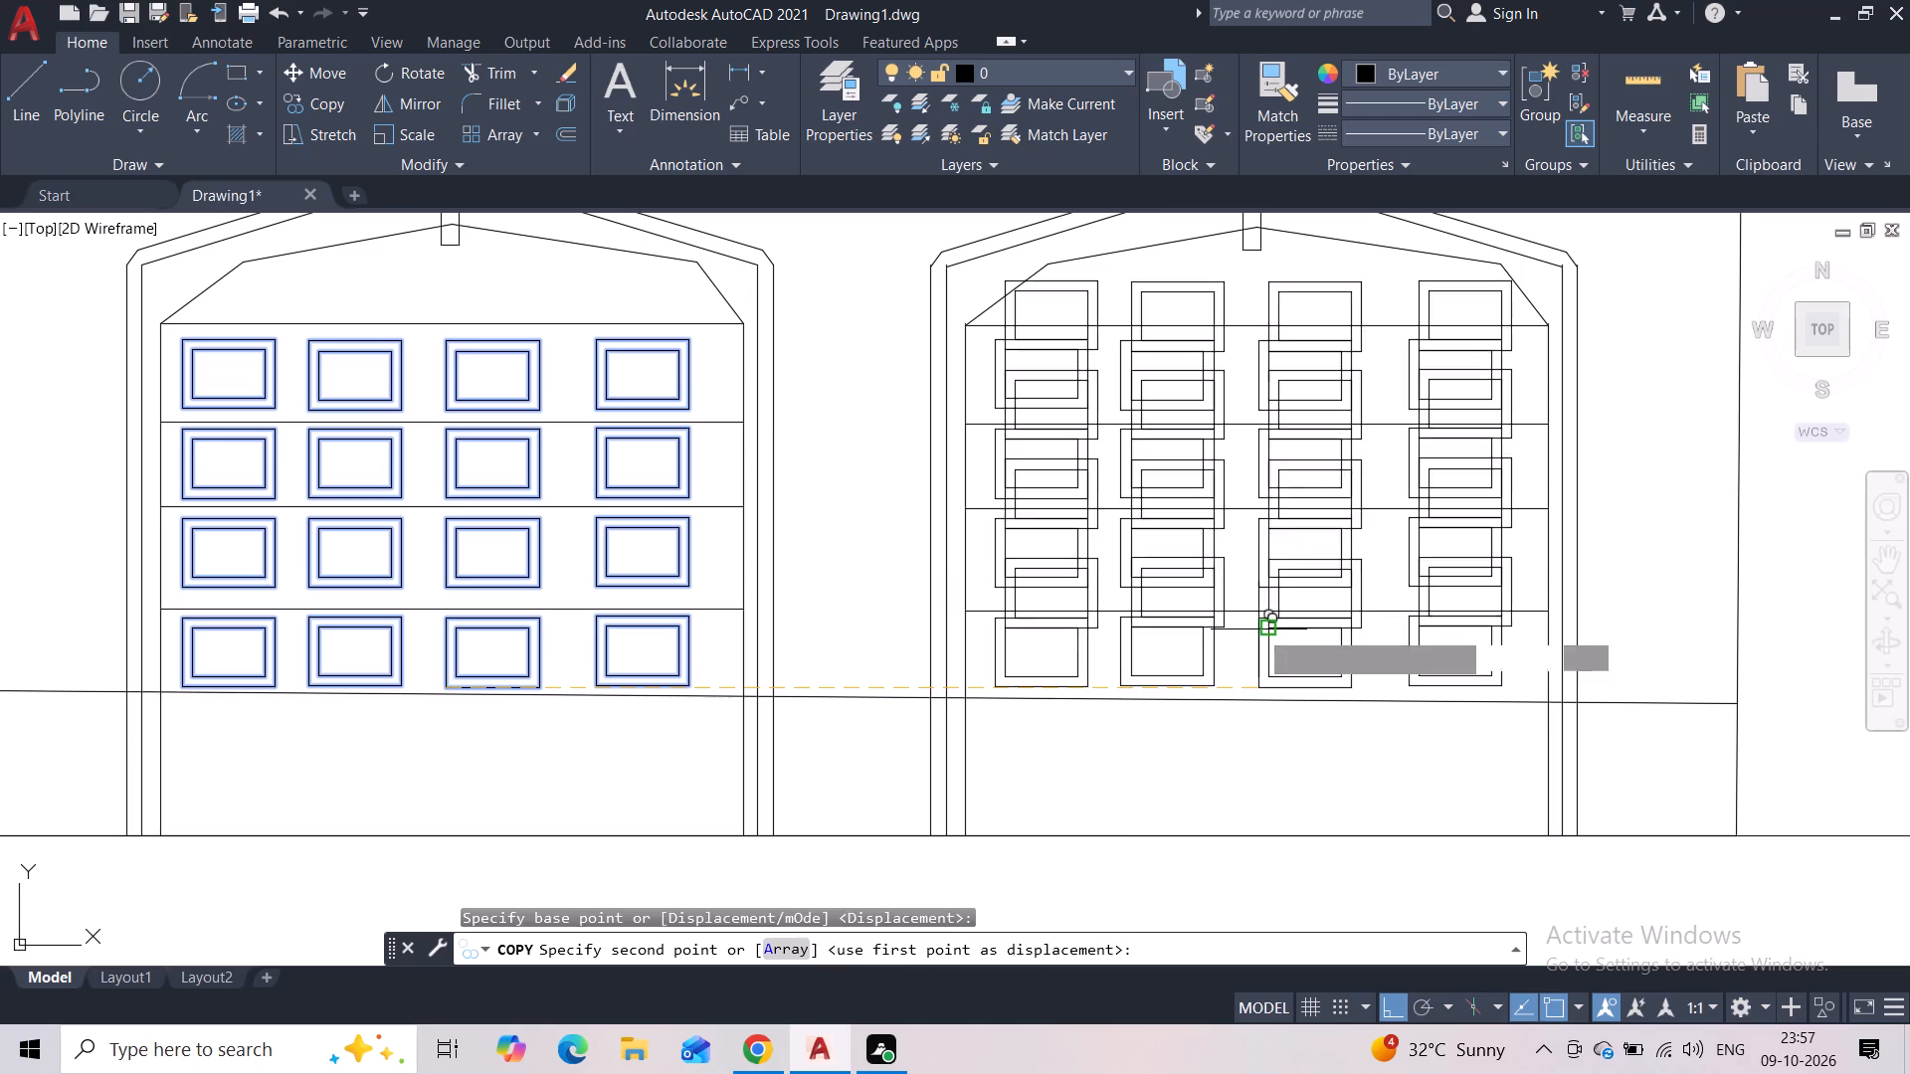
pyautogui.scroll(-7, 1233, 626)
pyautogui.press('Escape')
pyautogui.scroll(3, 1192, 647)
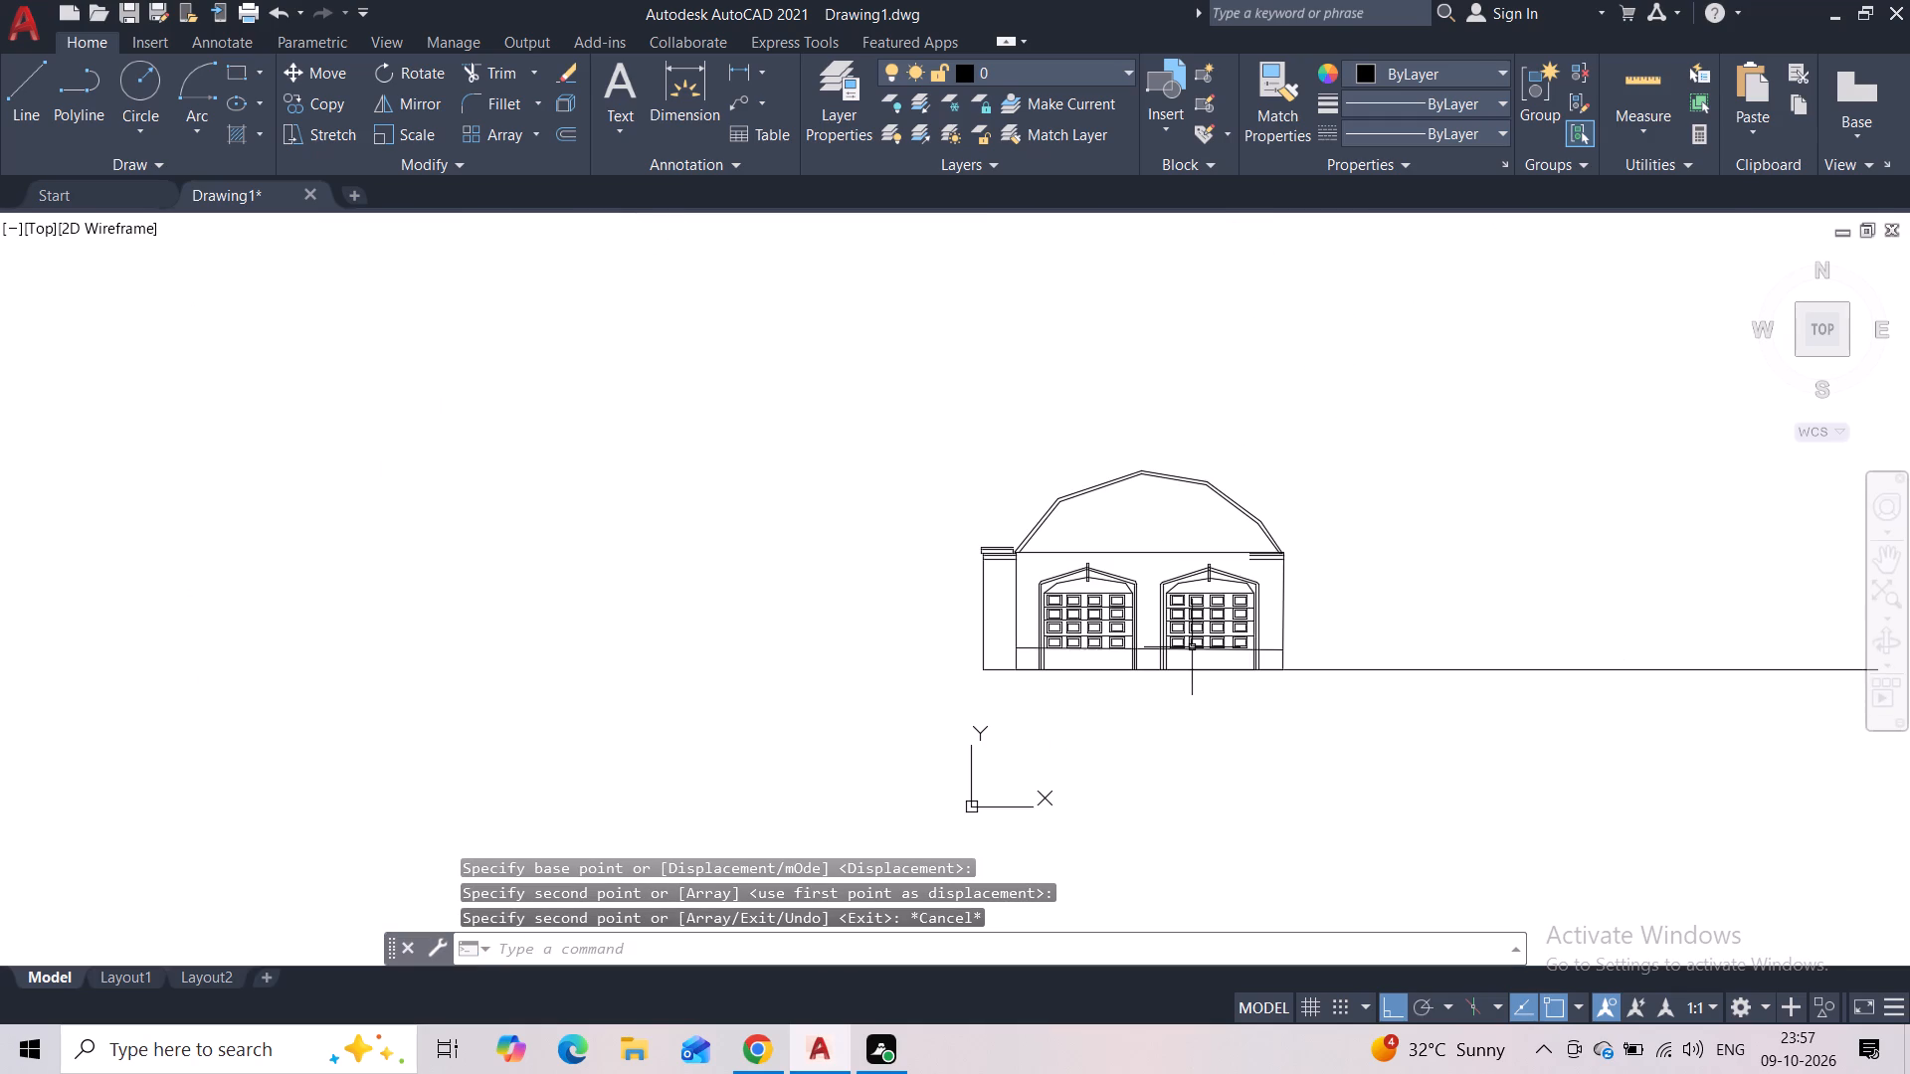
pyautogui.press('Escape')
# Draw a rectangle about 3'-0" by 3'-0" on the left upright, a little below its cap lines.
pyautogui.scroll(-1, 1260, 606)
pyautogui.scroll(4, 1260, 606)
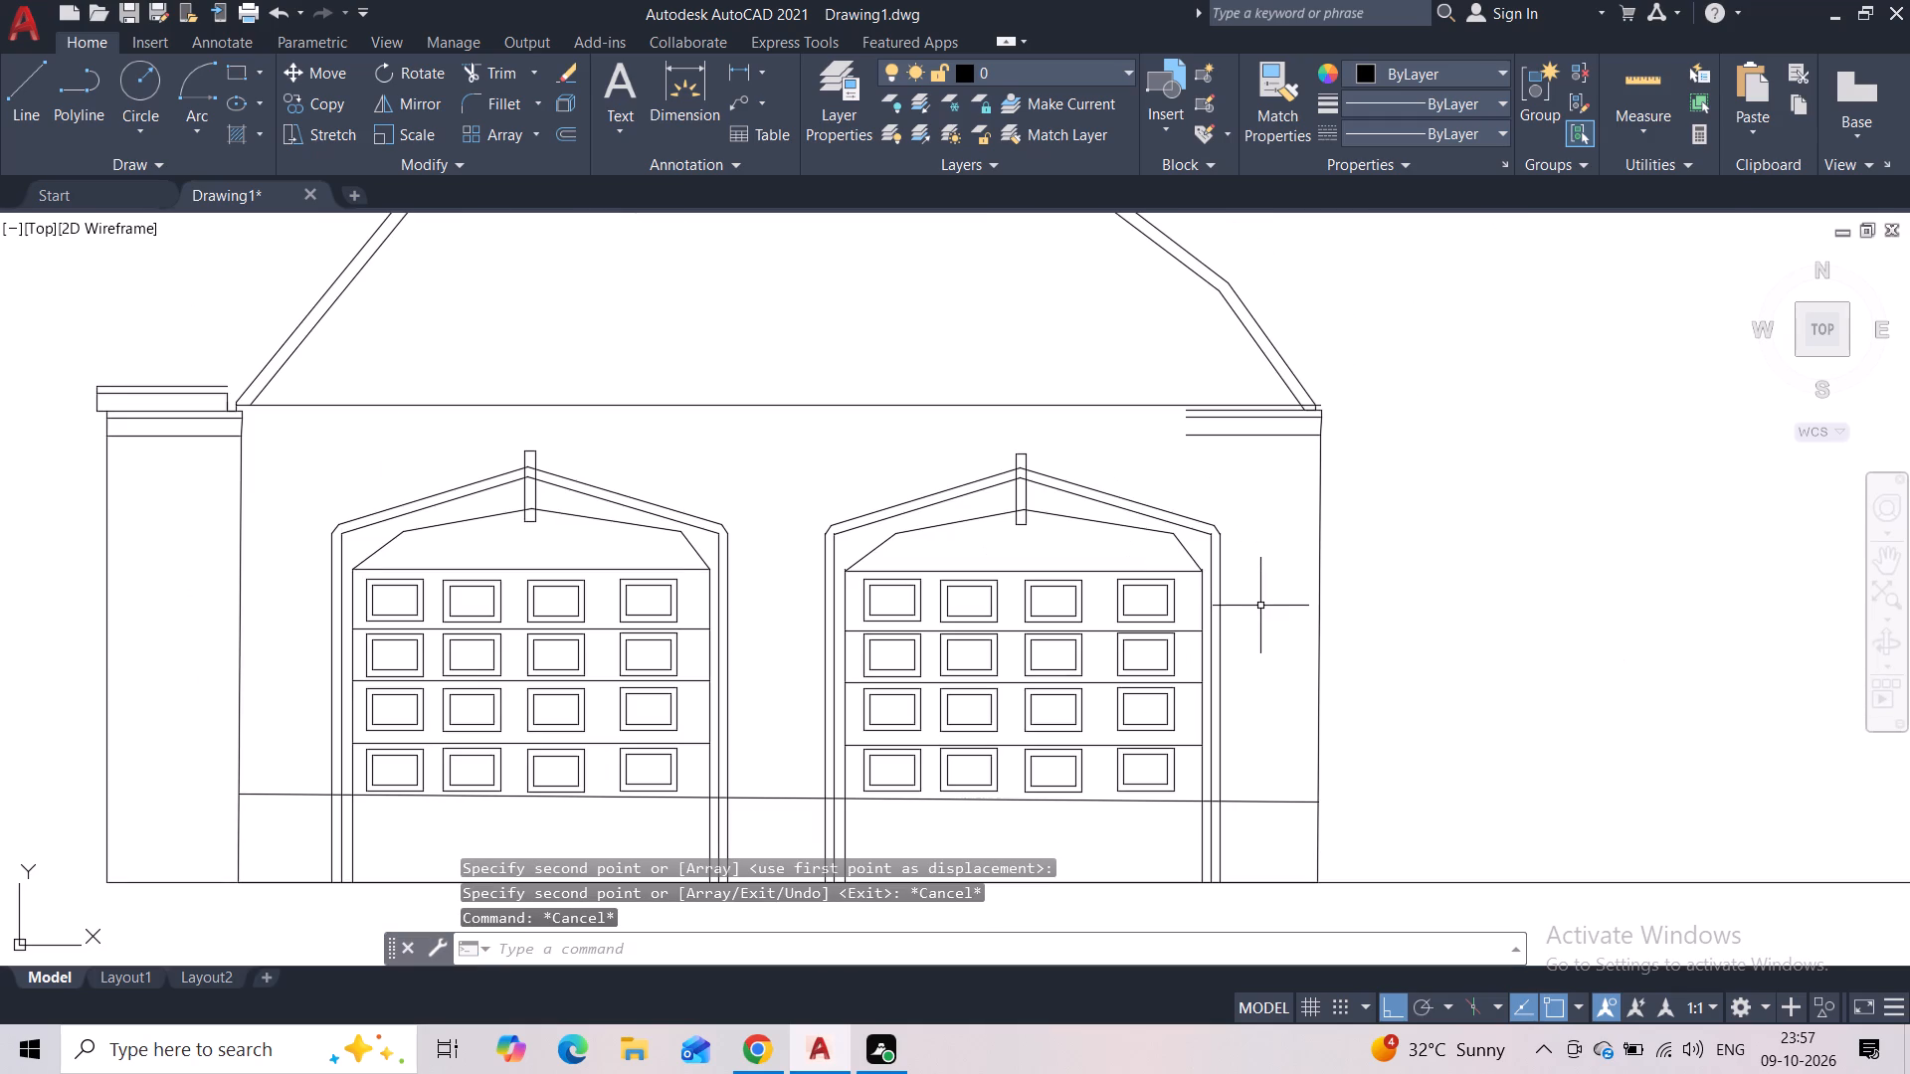
pyautogui.scroll(1, 1101, 679)
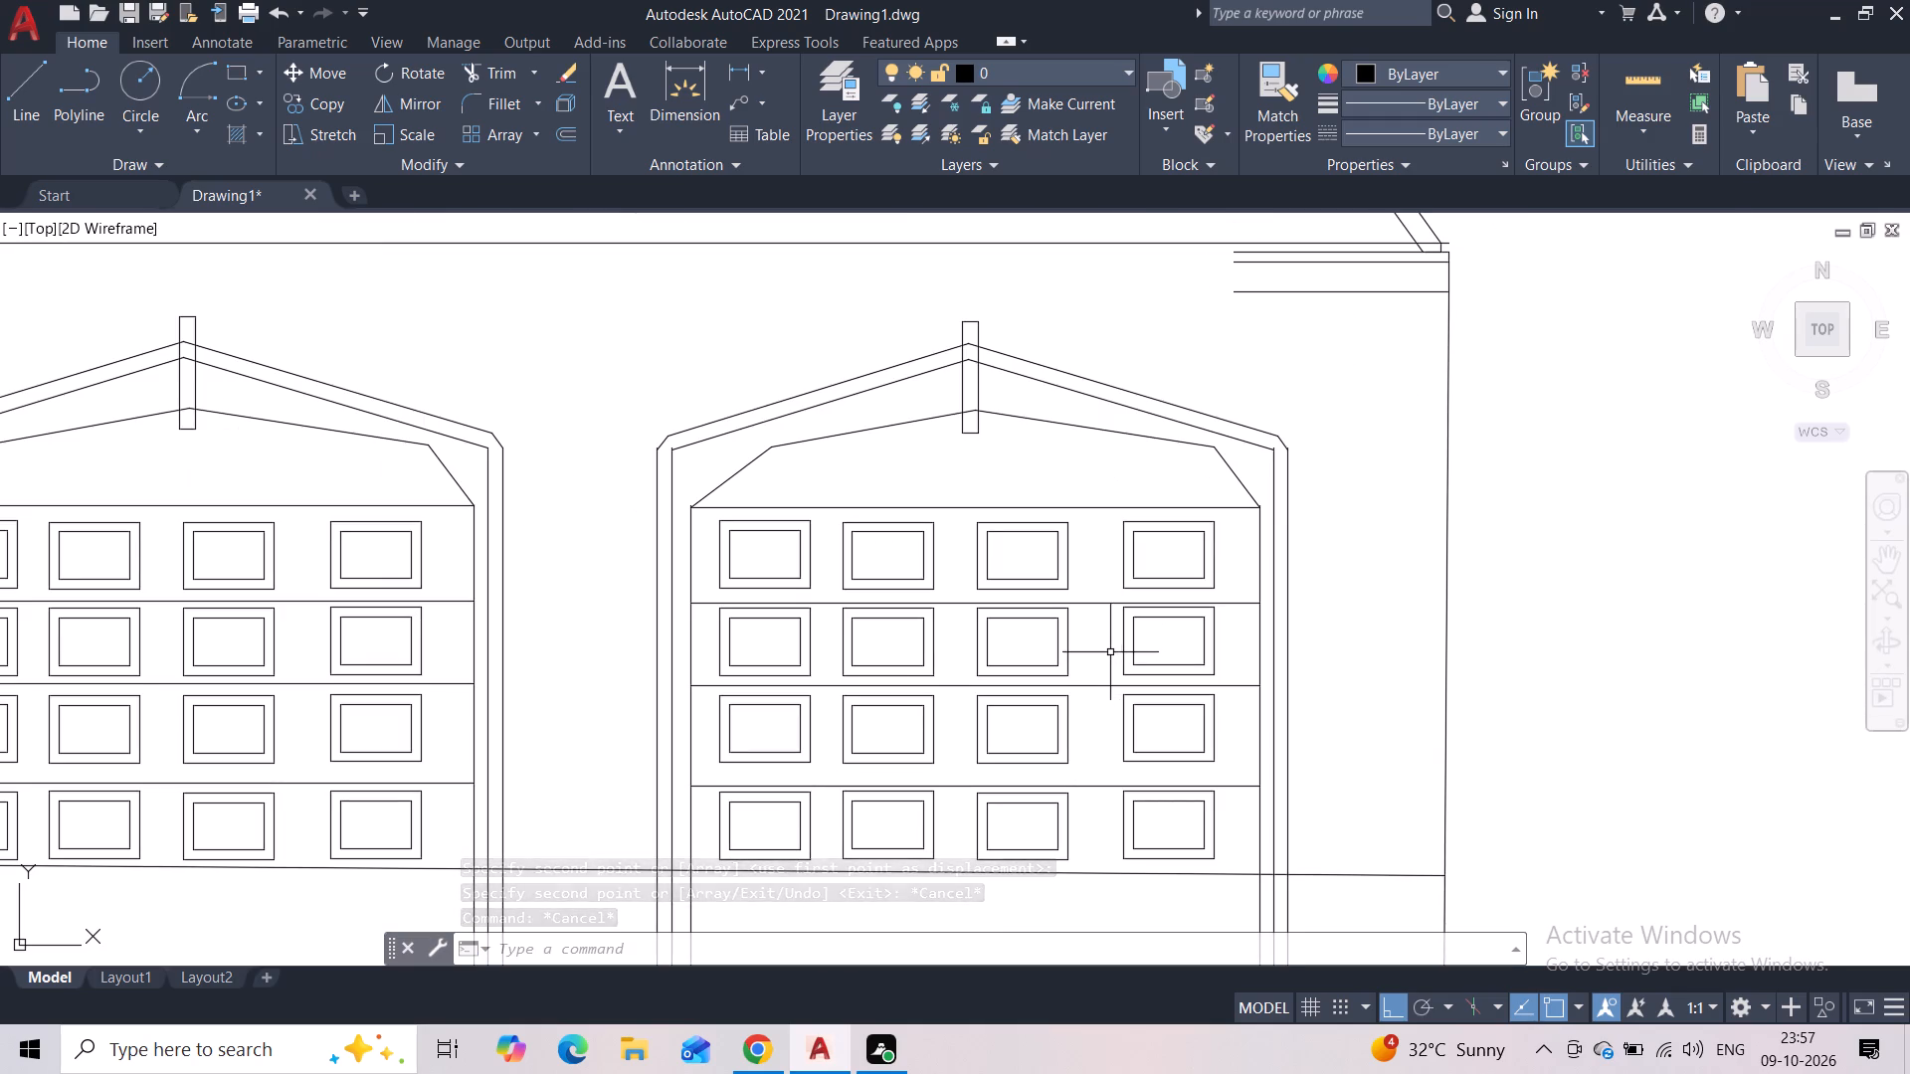
pyautogui.scroll(-2, 1109, 647)
pyautogui.moveTo(1346, 646); pyautogui.dragTo(1231, 623, button='middle')
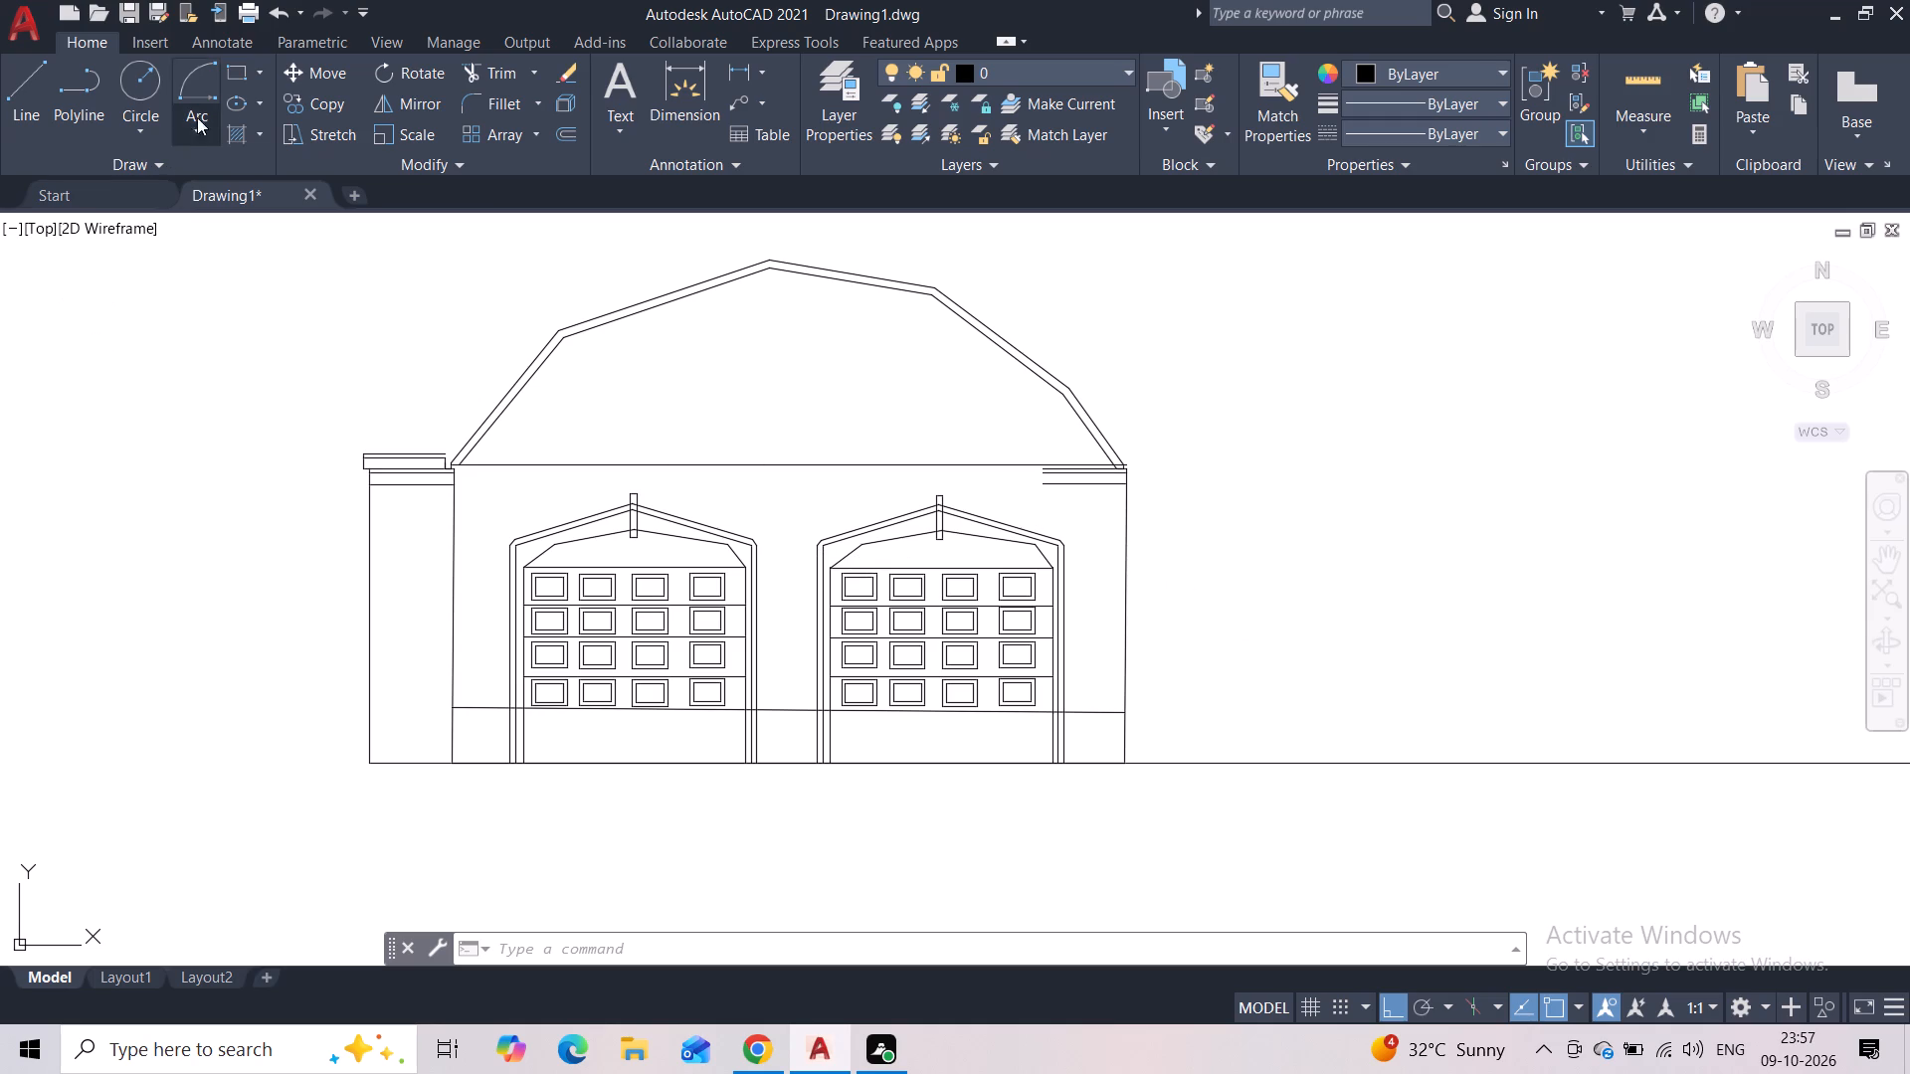
pyautogui.click(237, 71)
pyautogui.scroll(2, 447, 616)
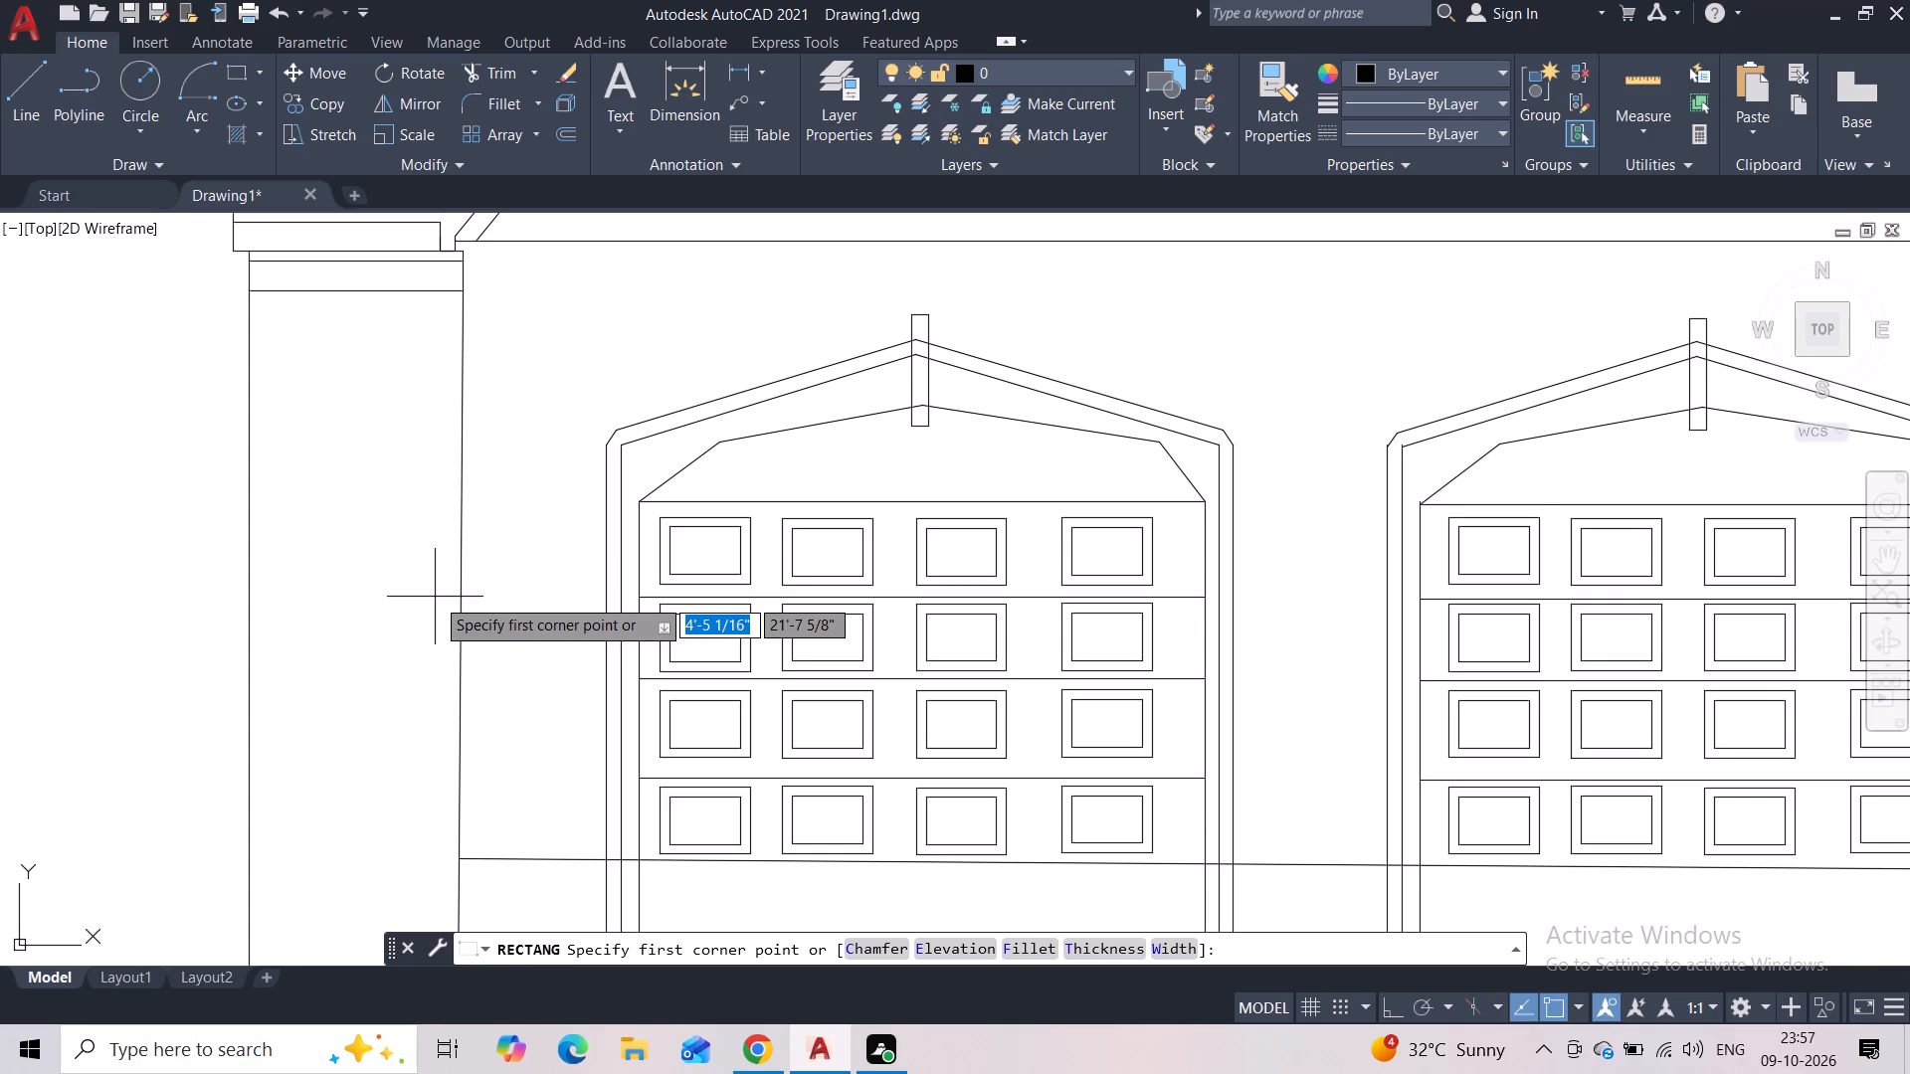
pyautogui.click(267, 391)
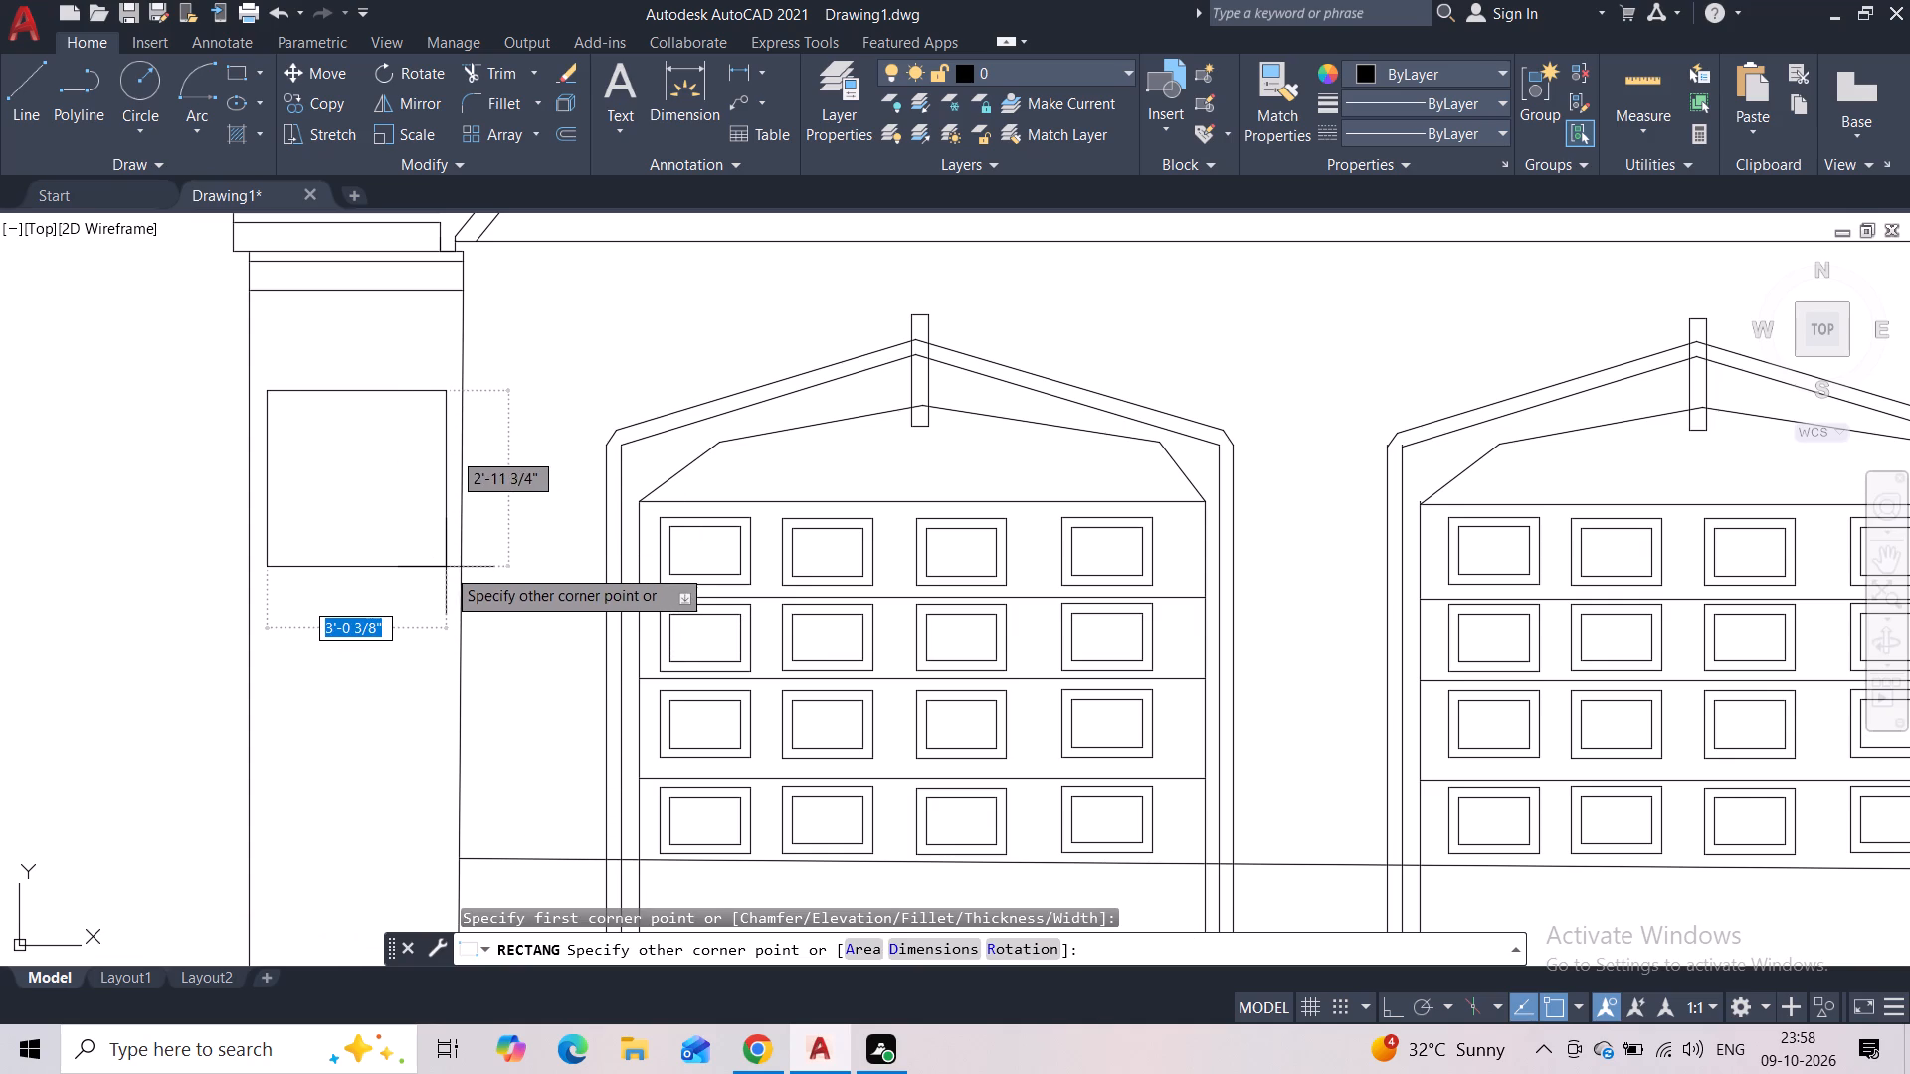
pyautogui.click(447, 568)
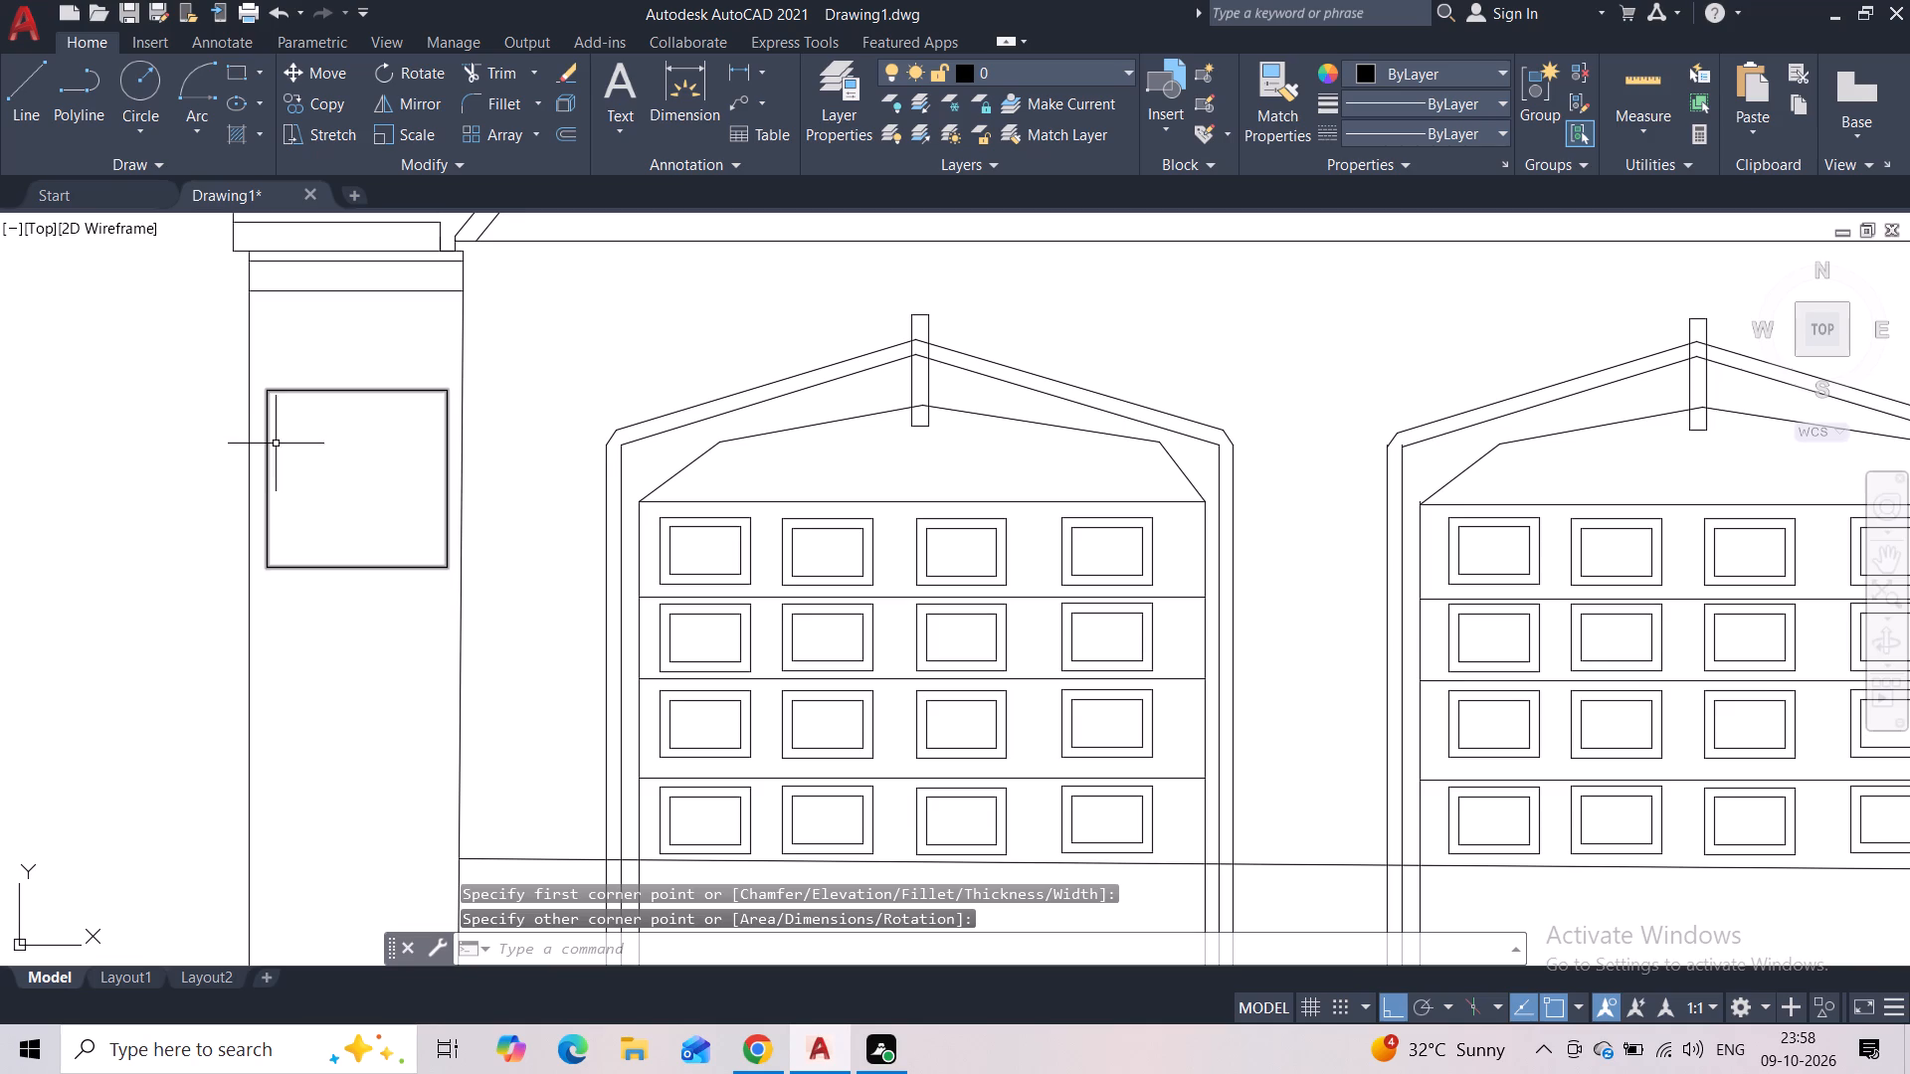
# Draw a second rectangle about 2'-9" by 2'-6" inside the left upright's square to form a window frame.
pyautogui.click(242, 75)
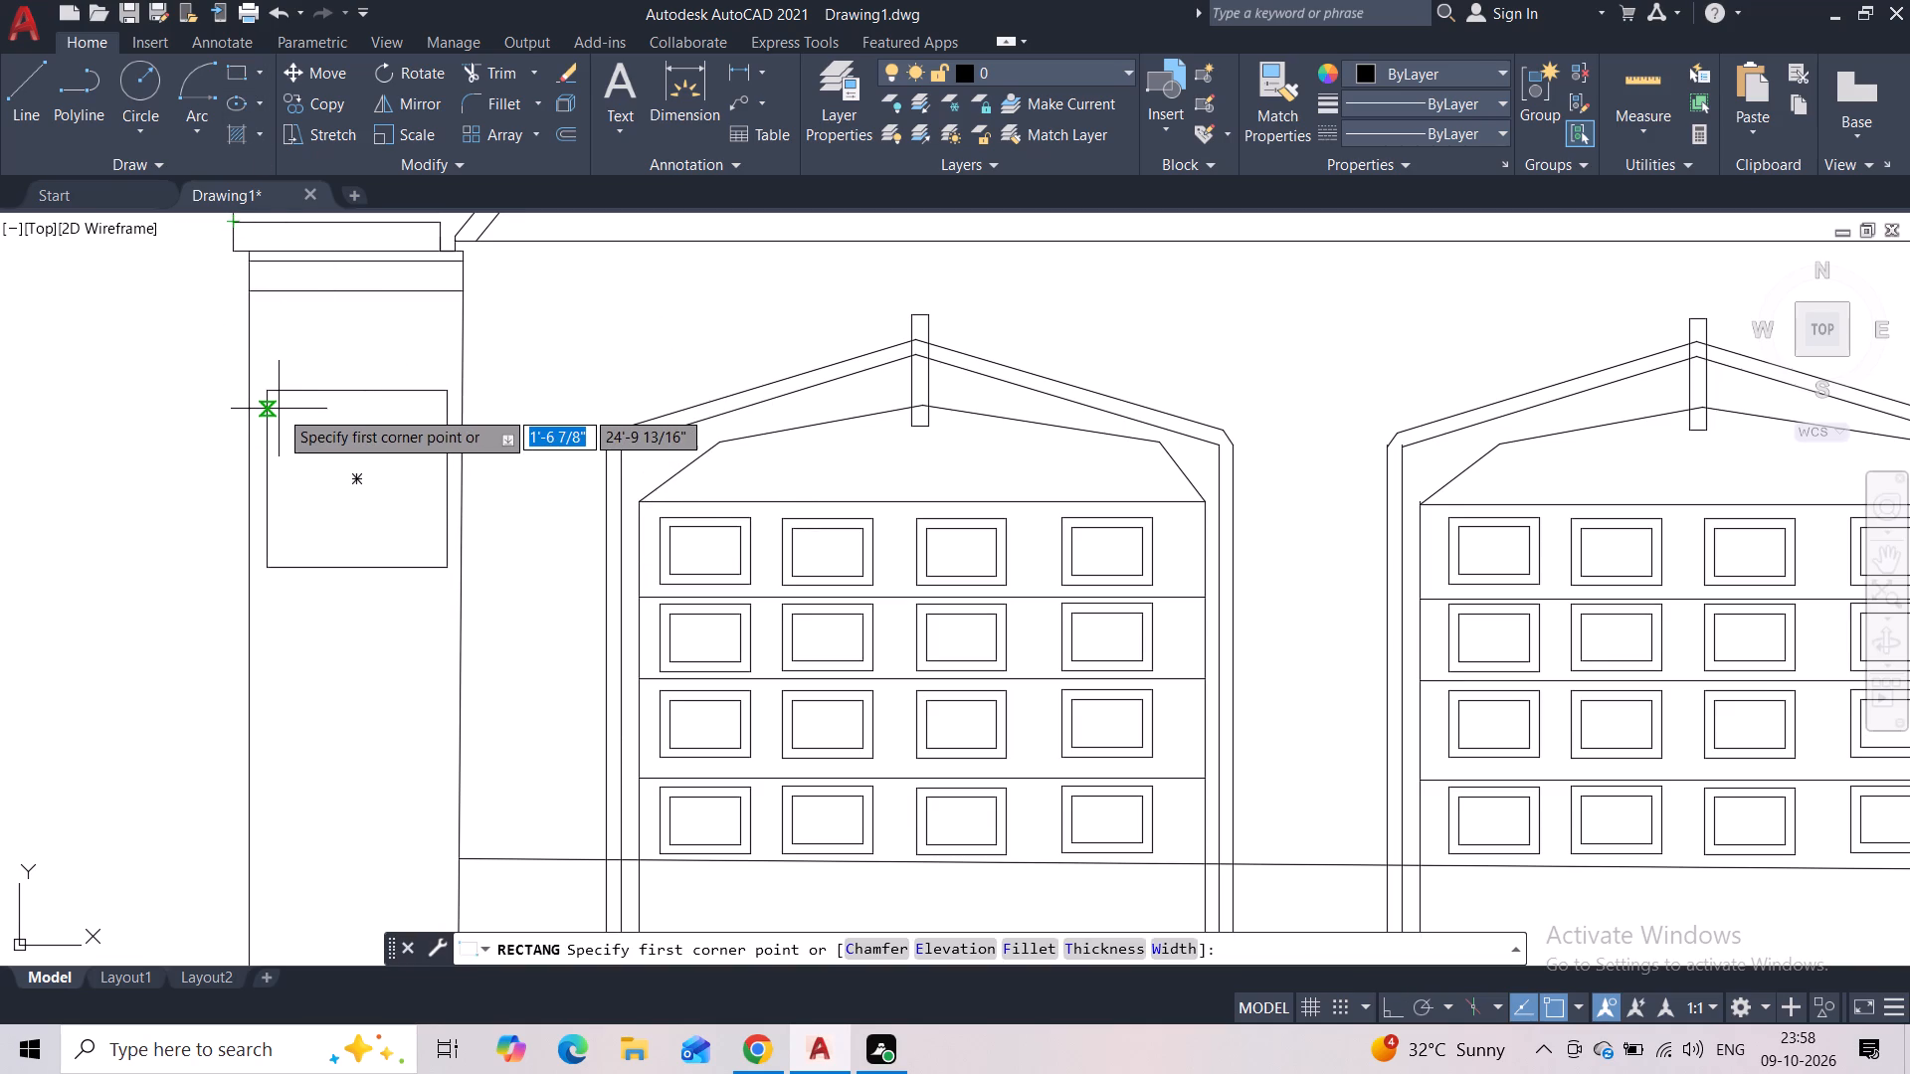
pyautogui.scroll(2, 278, 409)
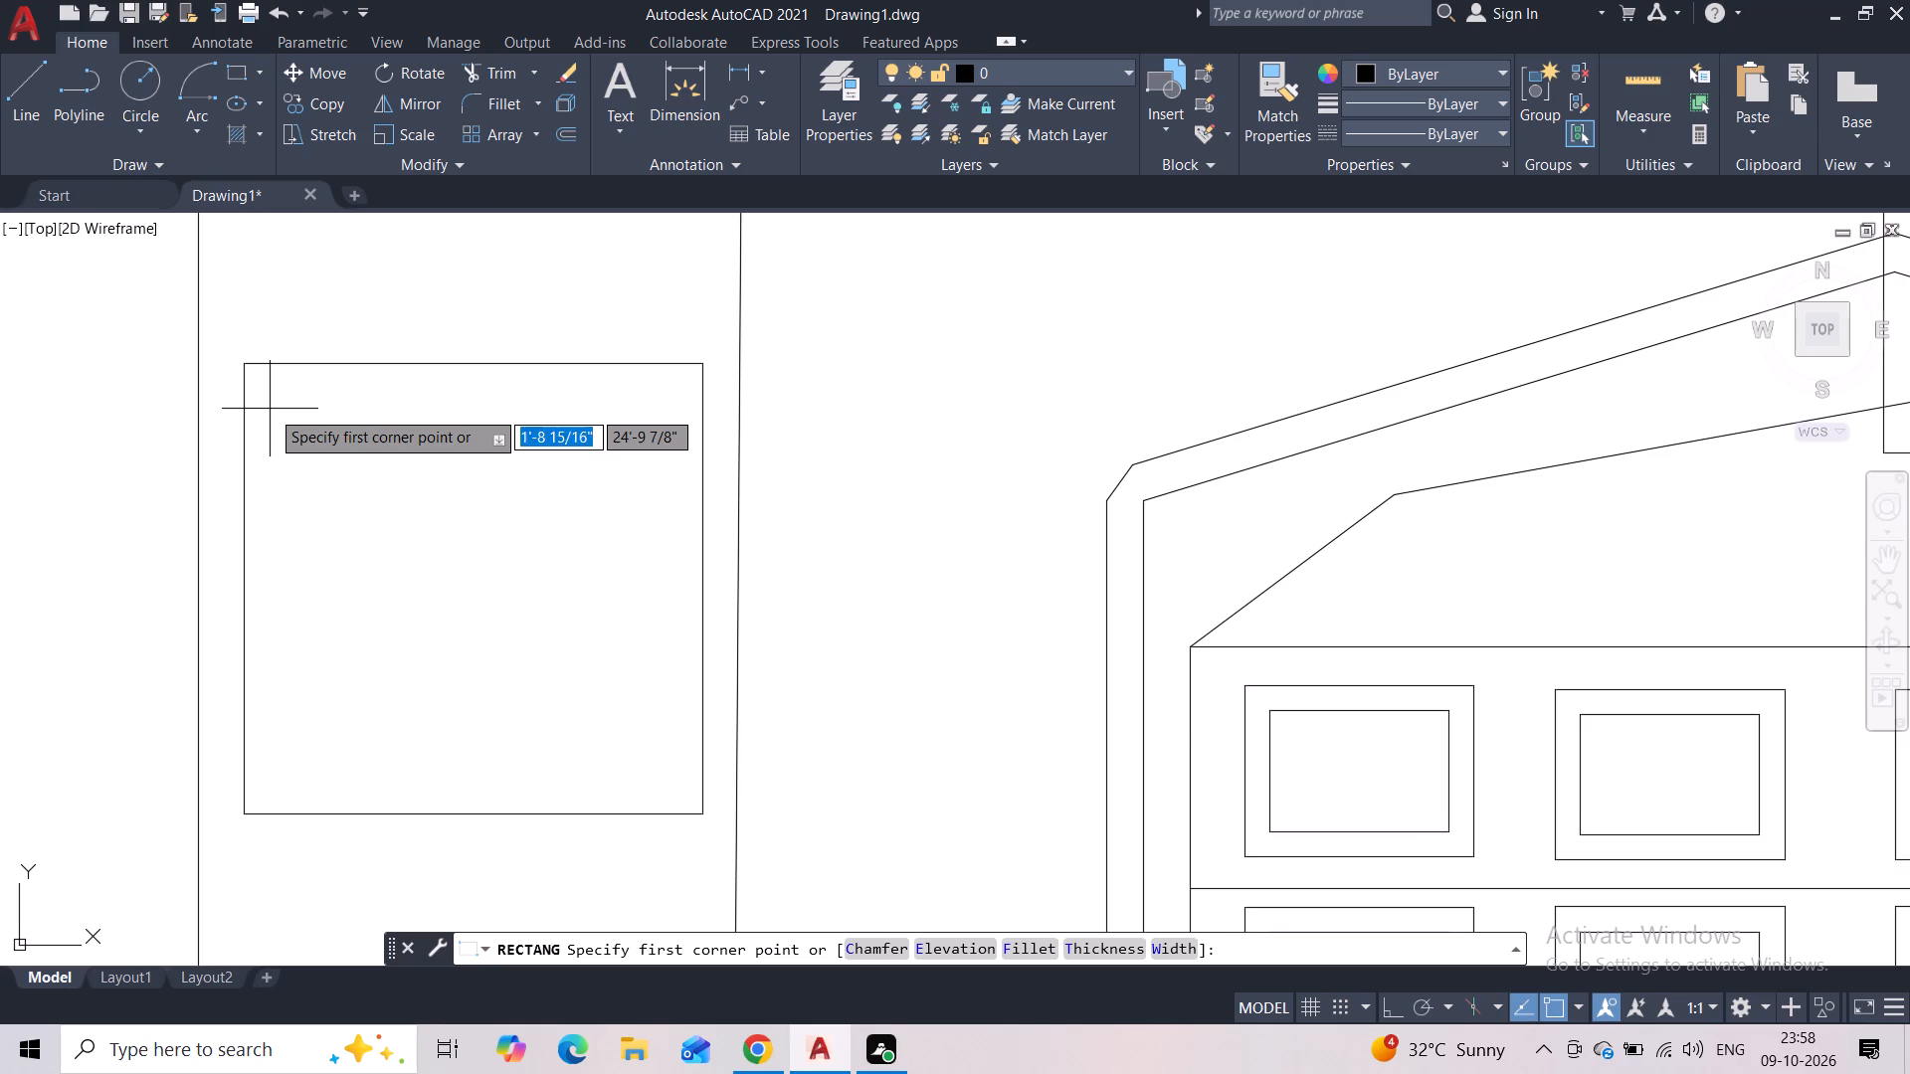
pyautogui.click(268, 409)
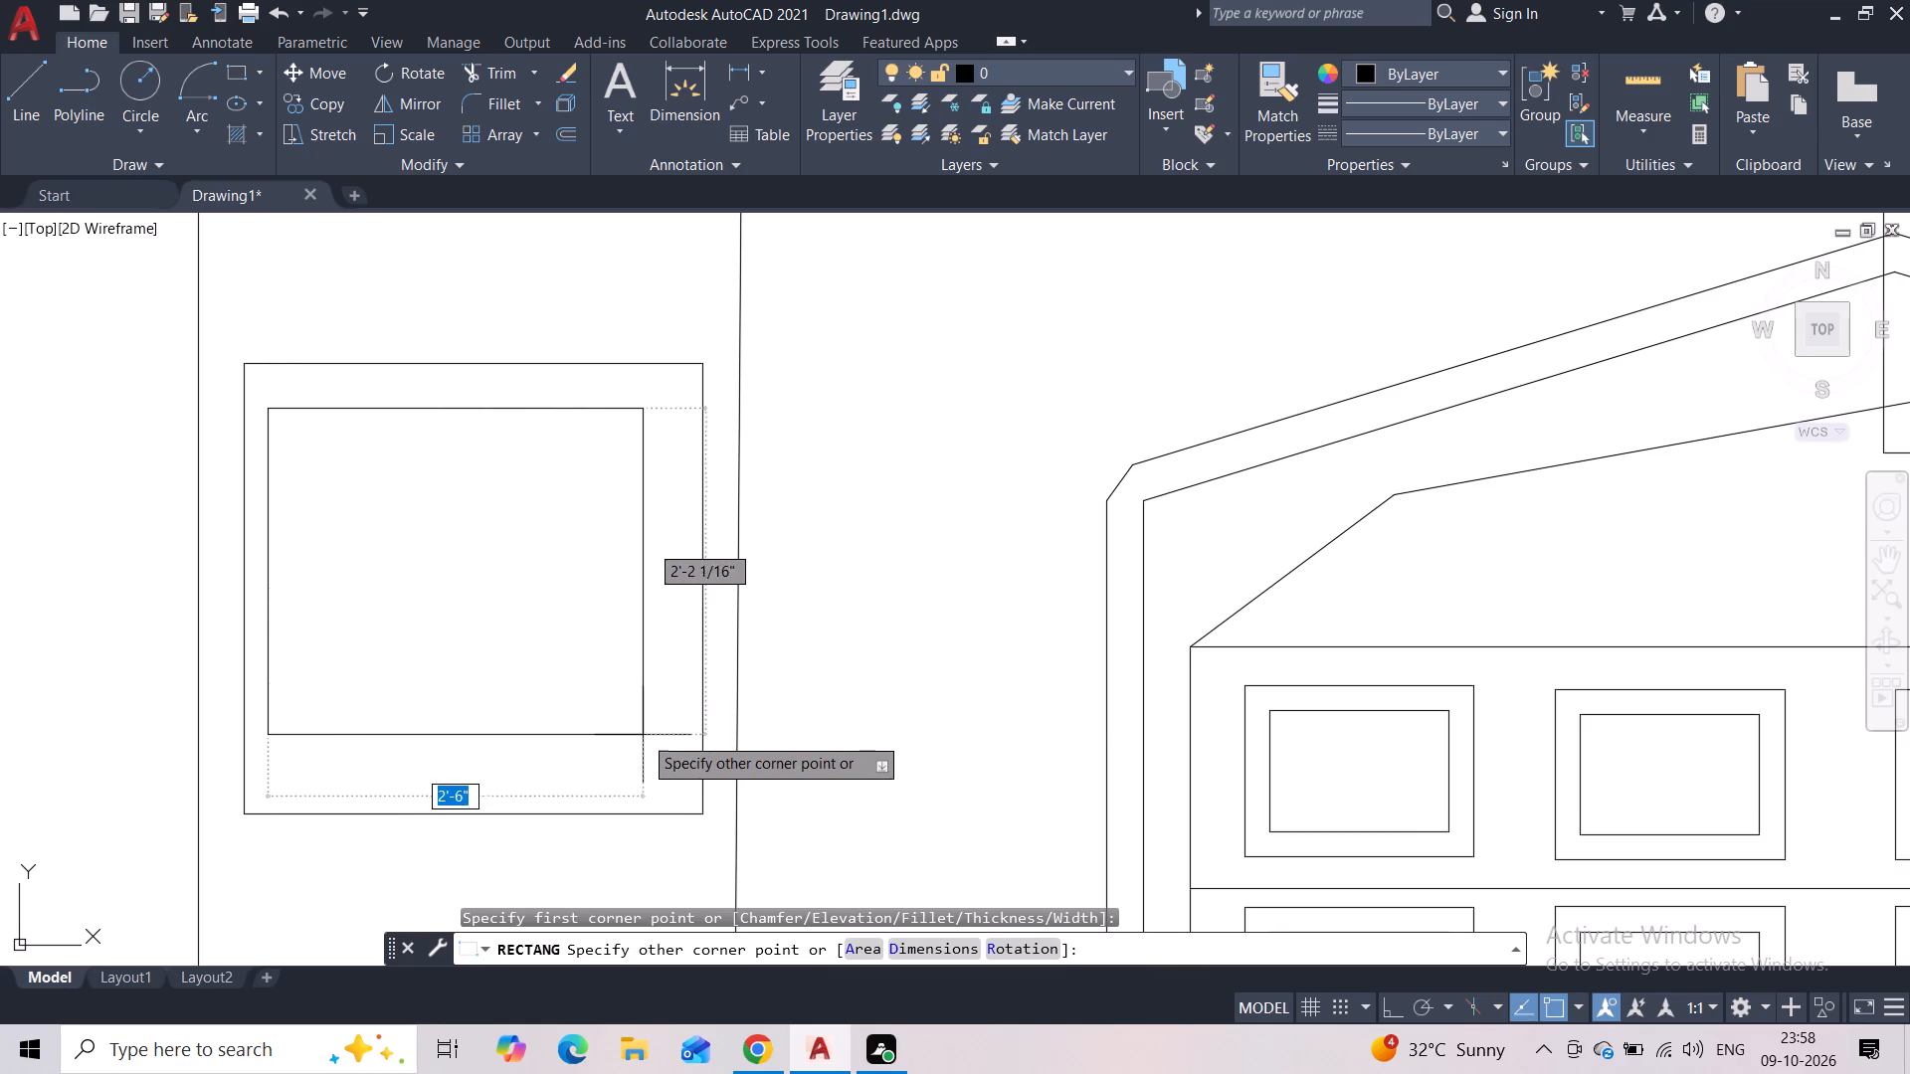
pyautogui.click(686, 789)
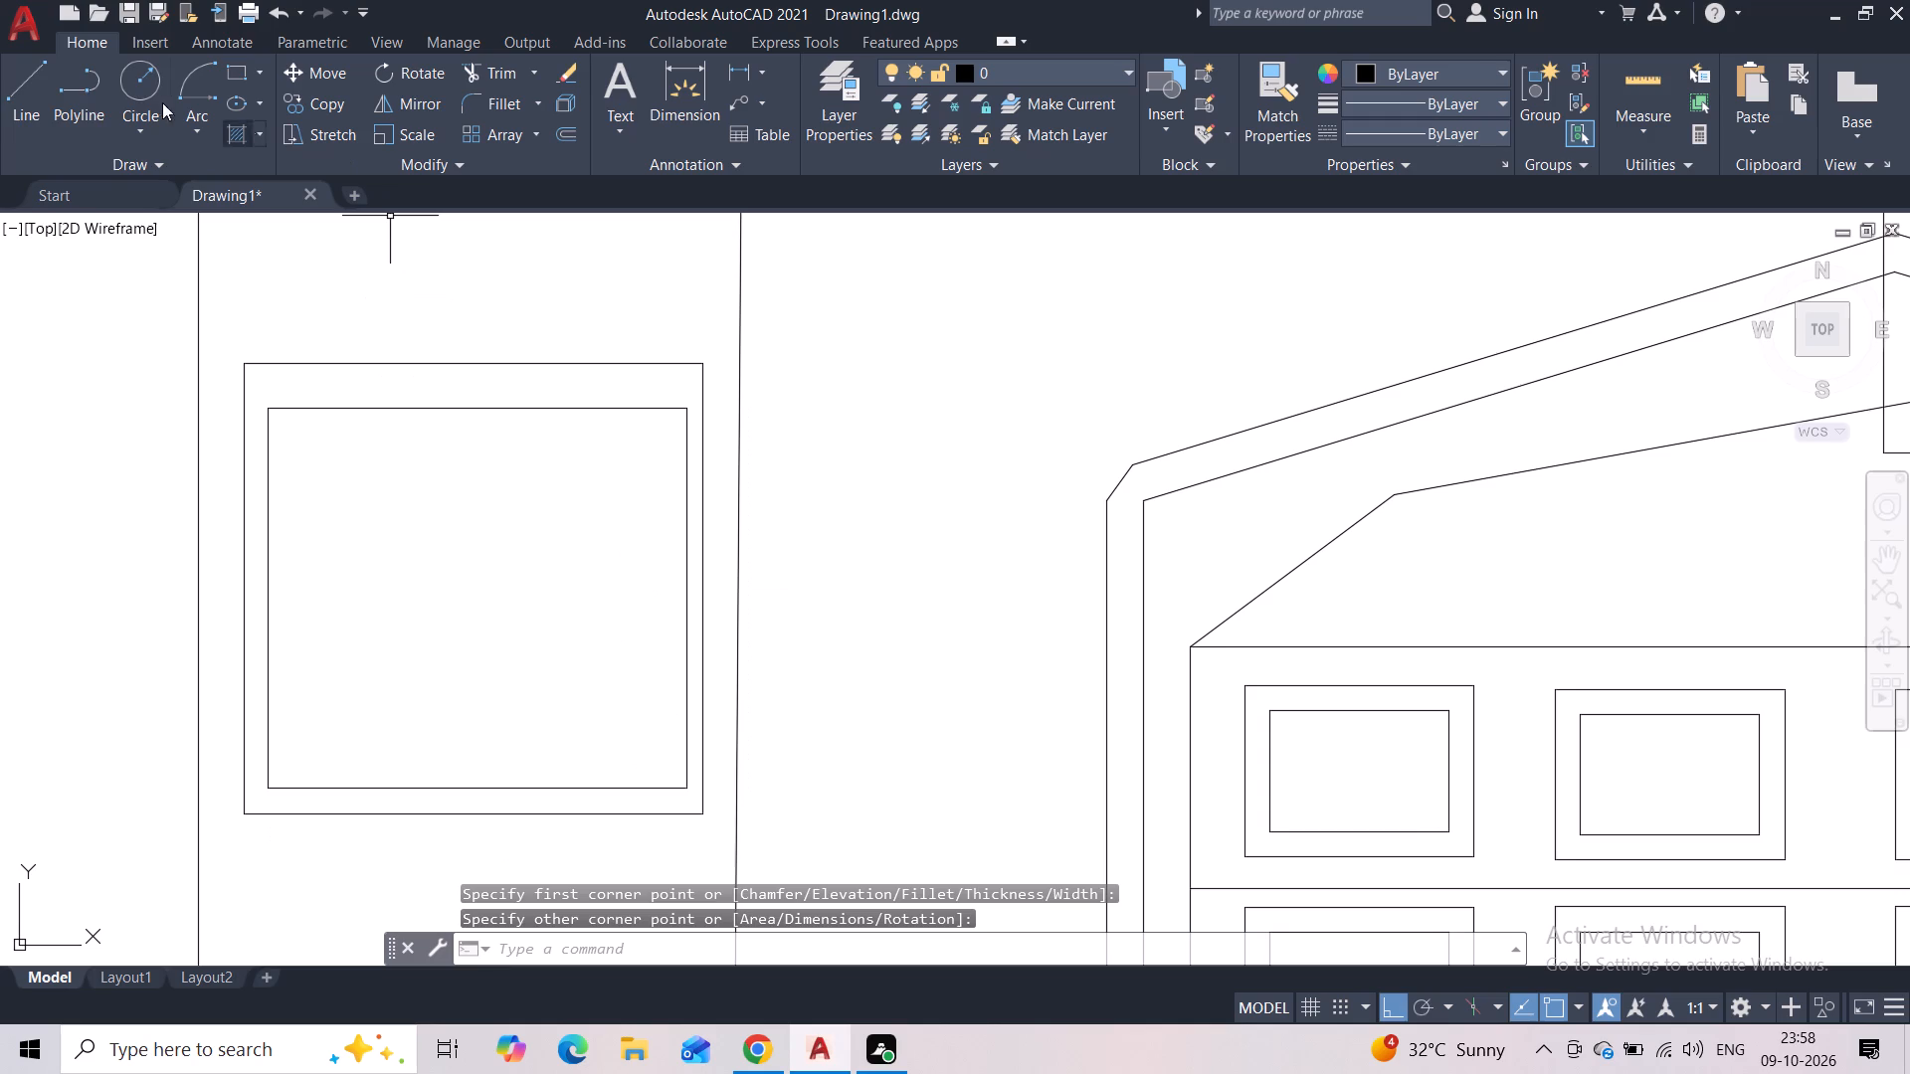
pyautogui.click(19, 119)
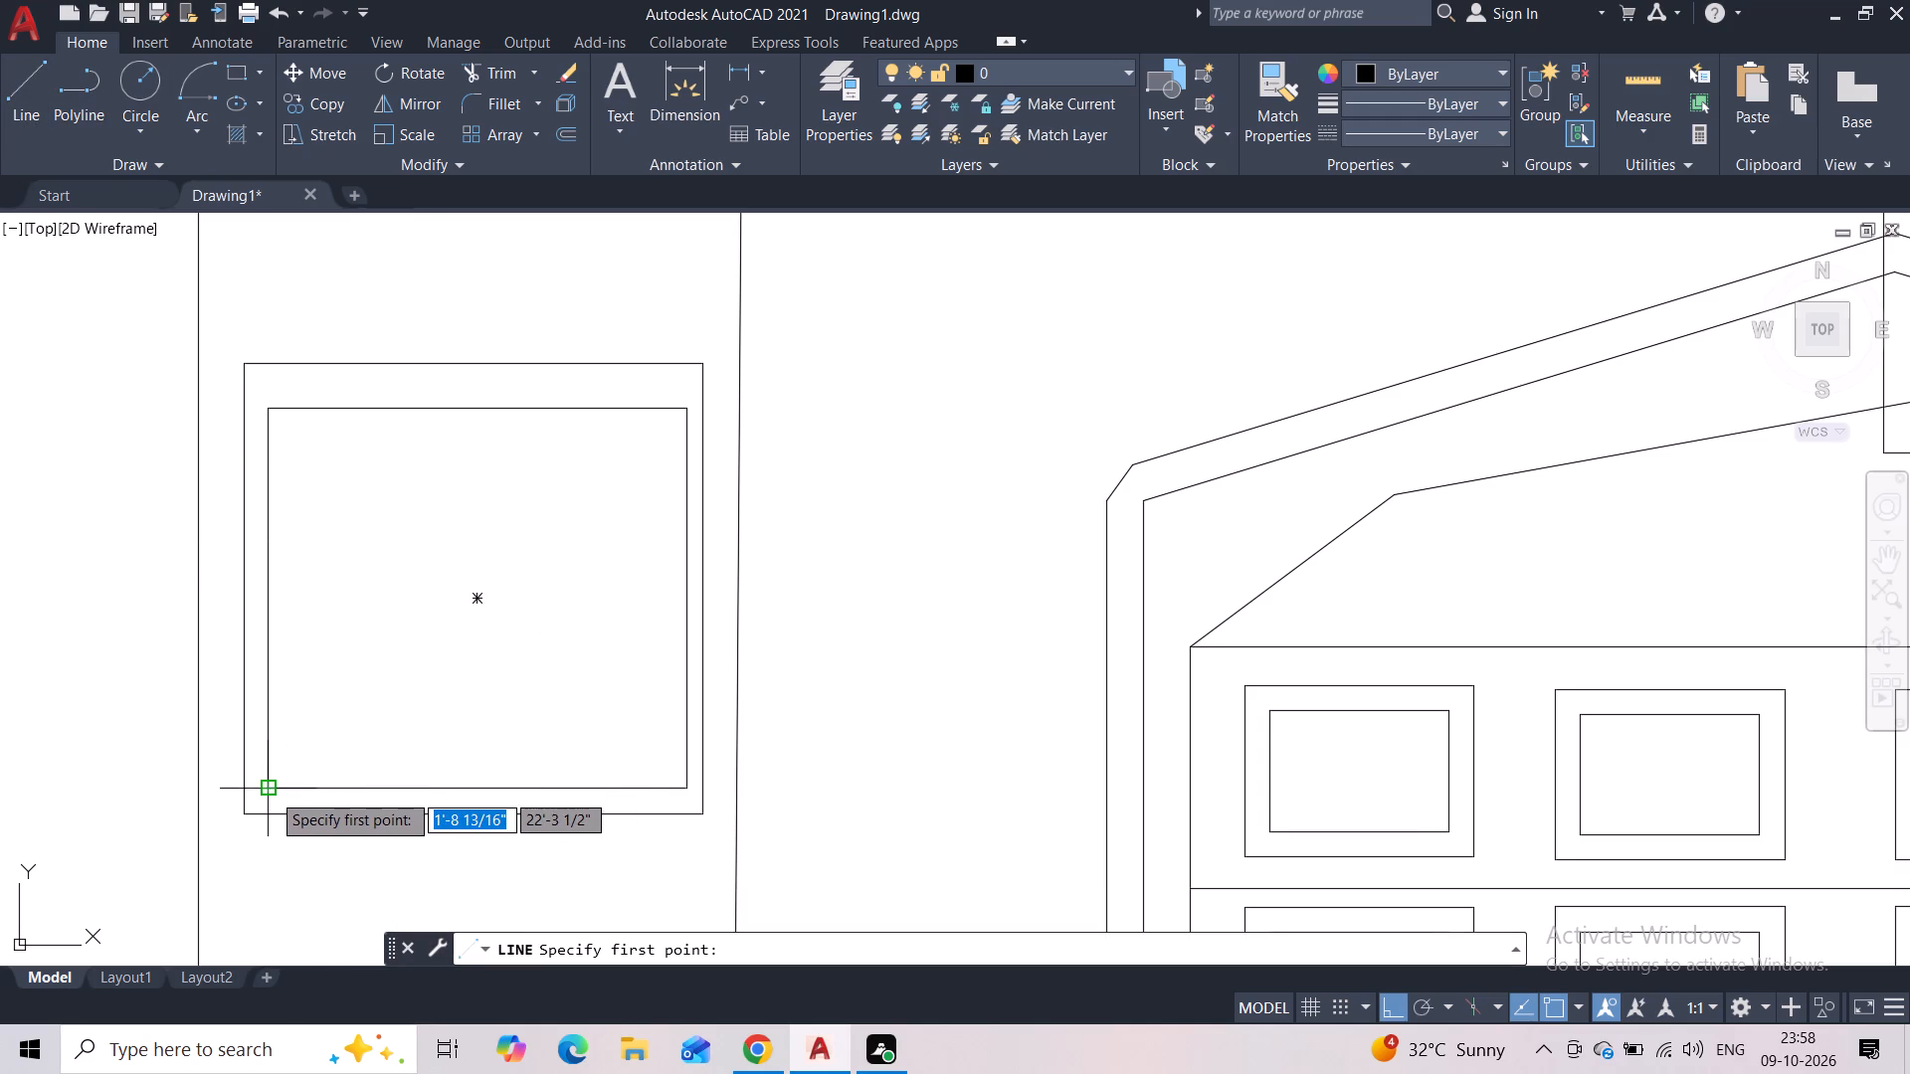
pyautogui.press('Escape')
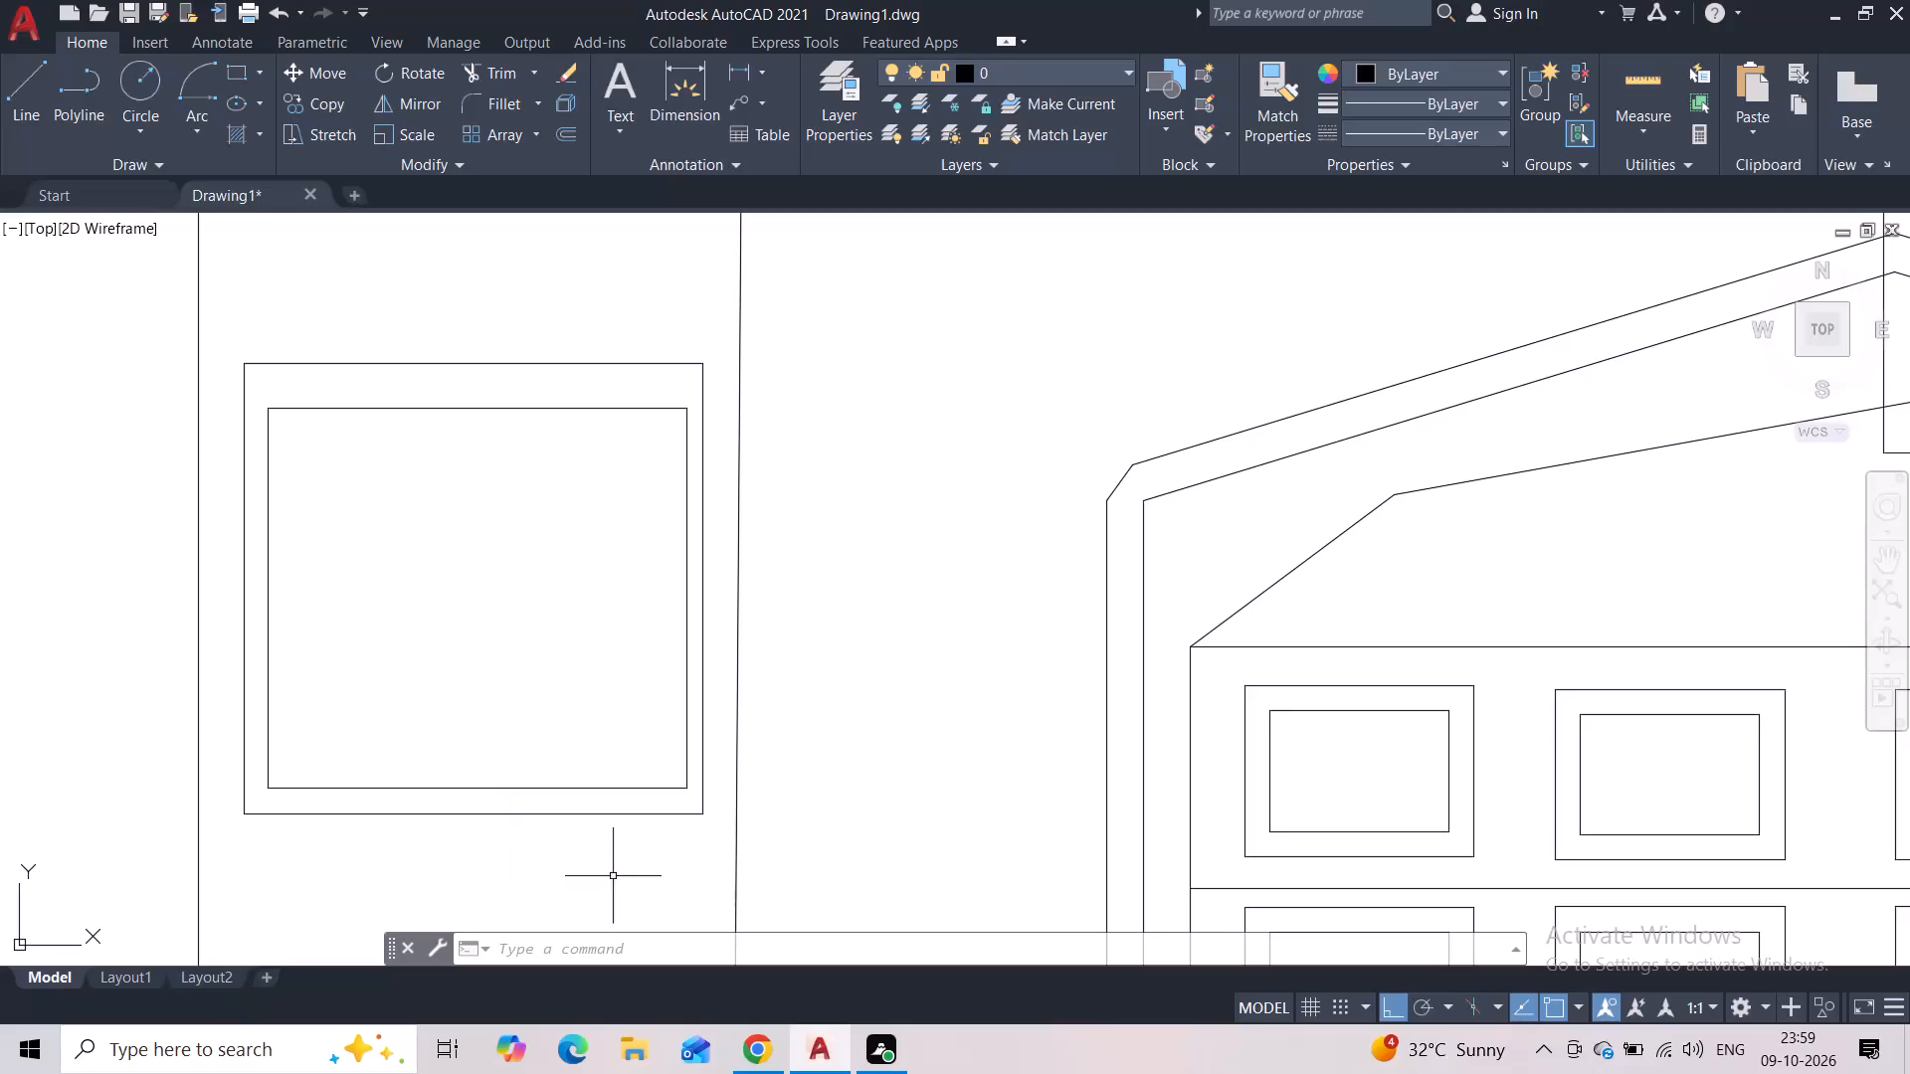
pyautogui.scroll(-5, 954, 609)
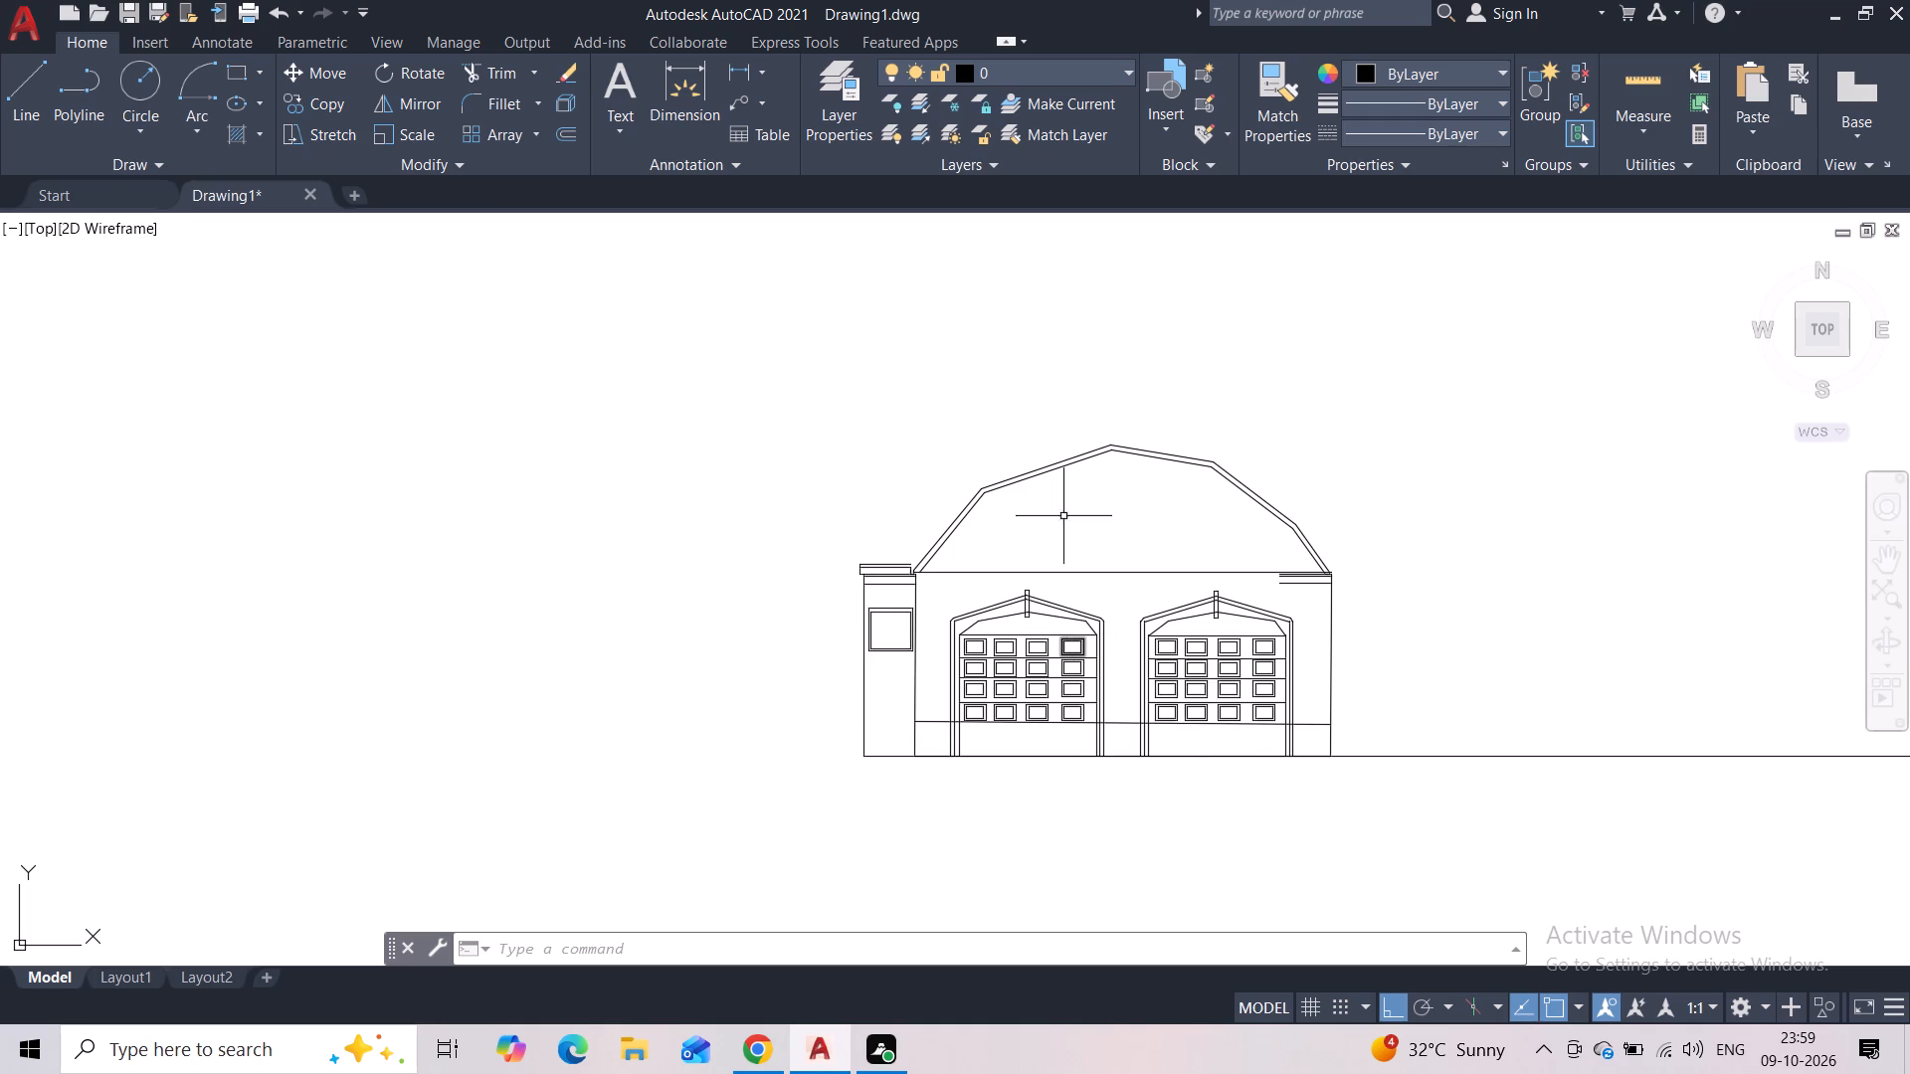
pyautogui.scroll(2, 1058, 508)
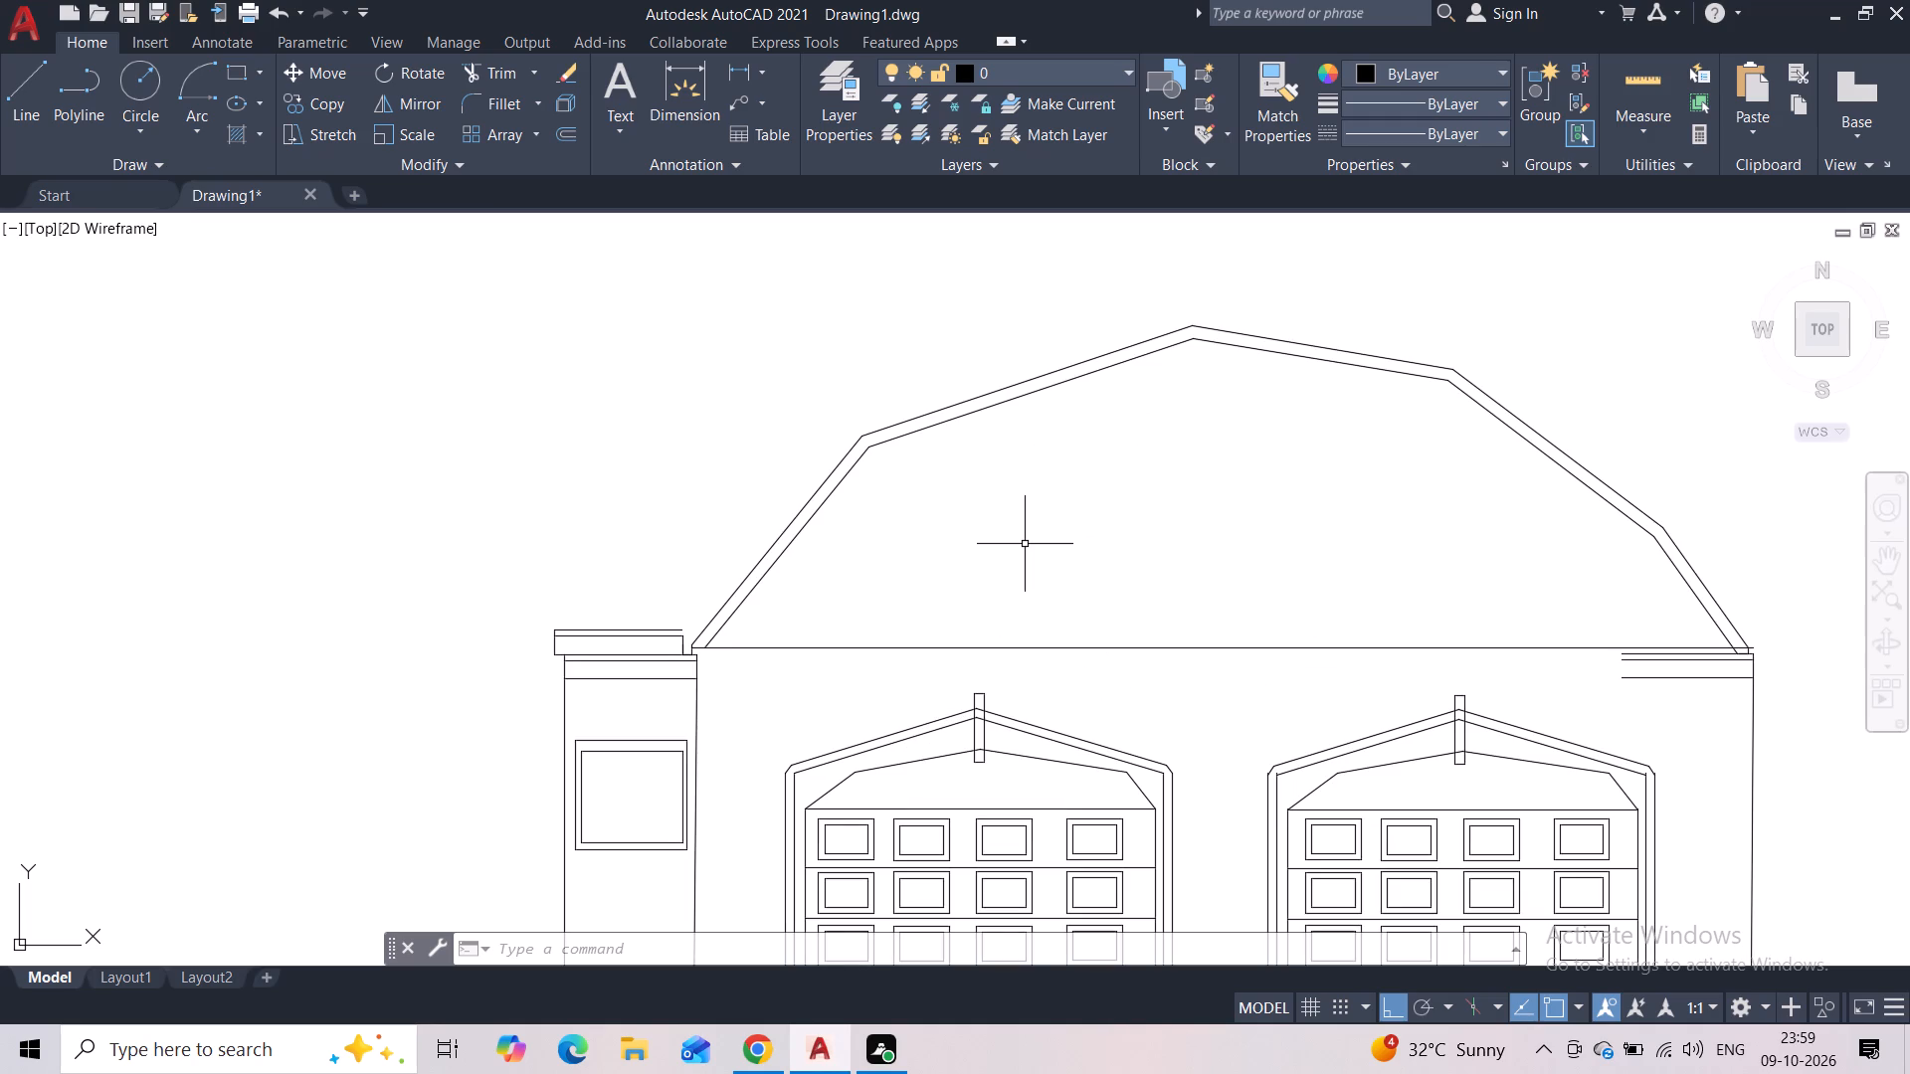
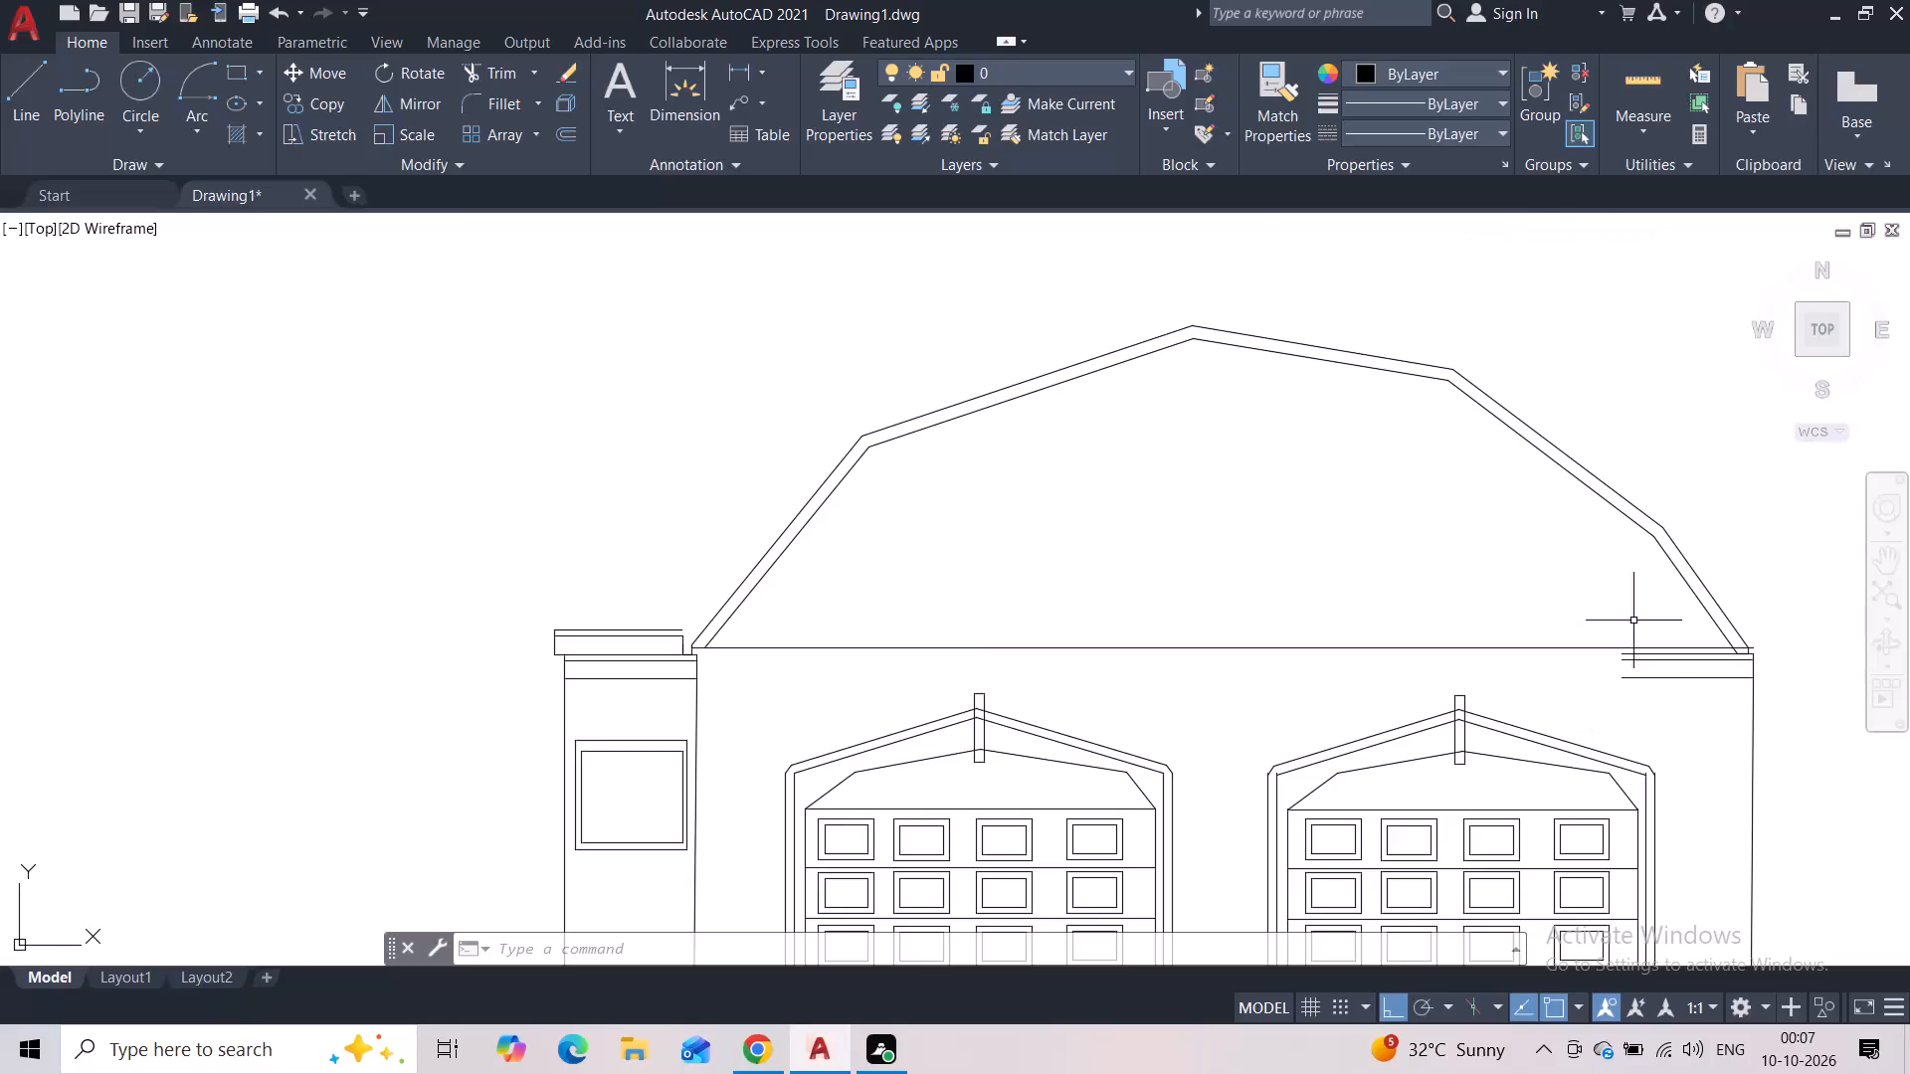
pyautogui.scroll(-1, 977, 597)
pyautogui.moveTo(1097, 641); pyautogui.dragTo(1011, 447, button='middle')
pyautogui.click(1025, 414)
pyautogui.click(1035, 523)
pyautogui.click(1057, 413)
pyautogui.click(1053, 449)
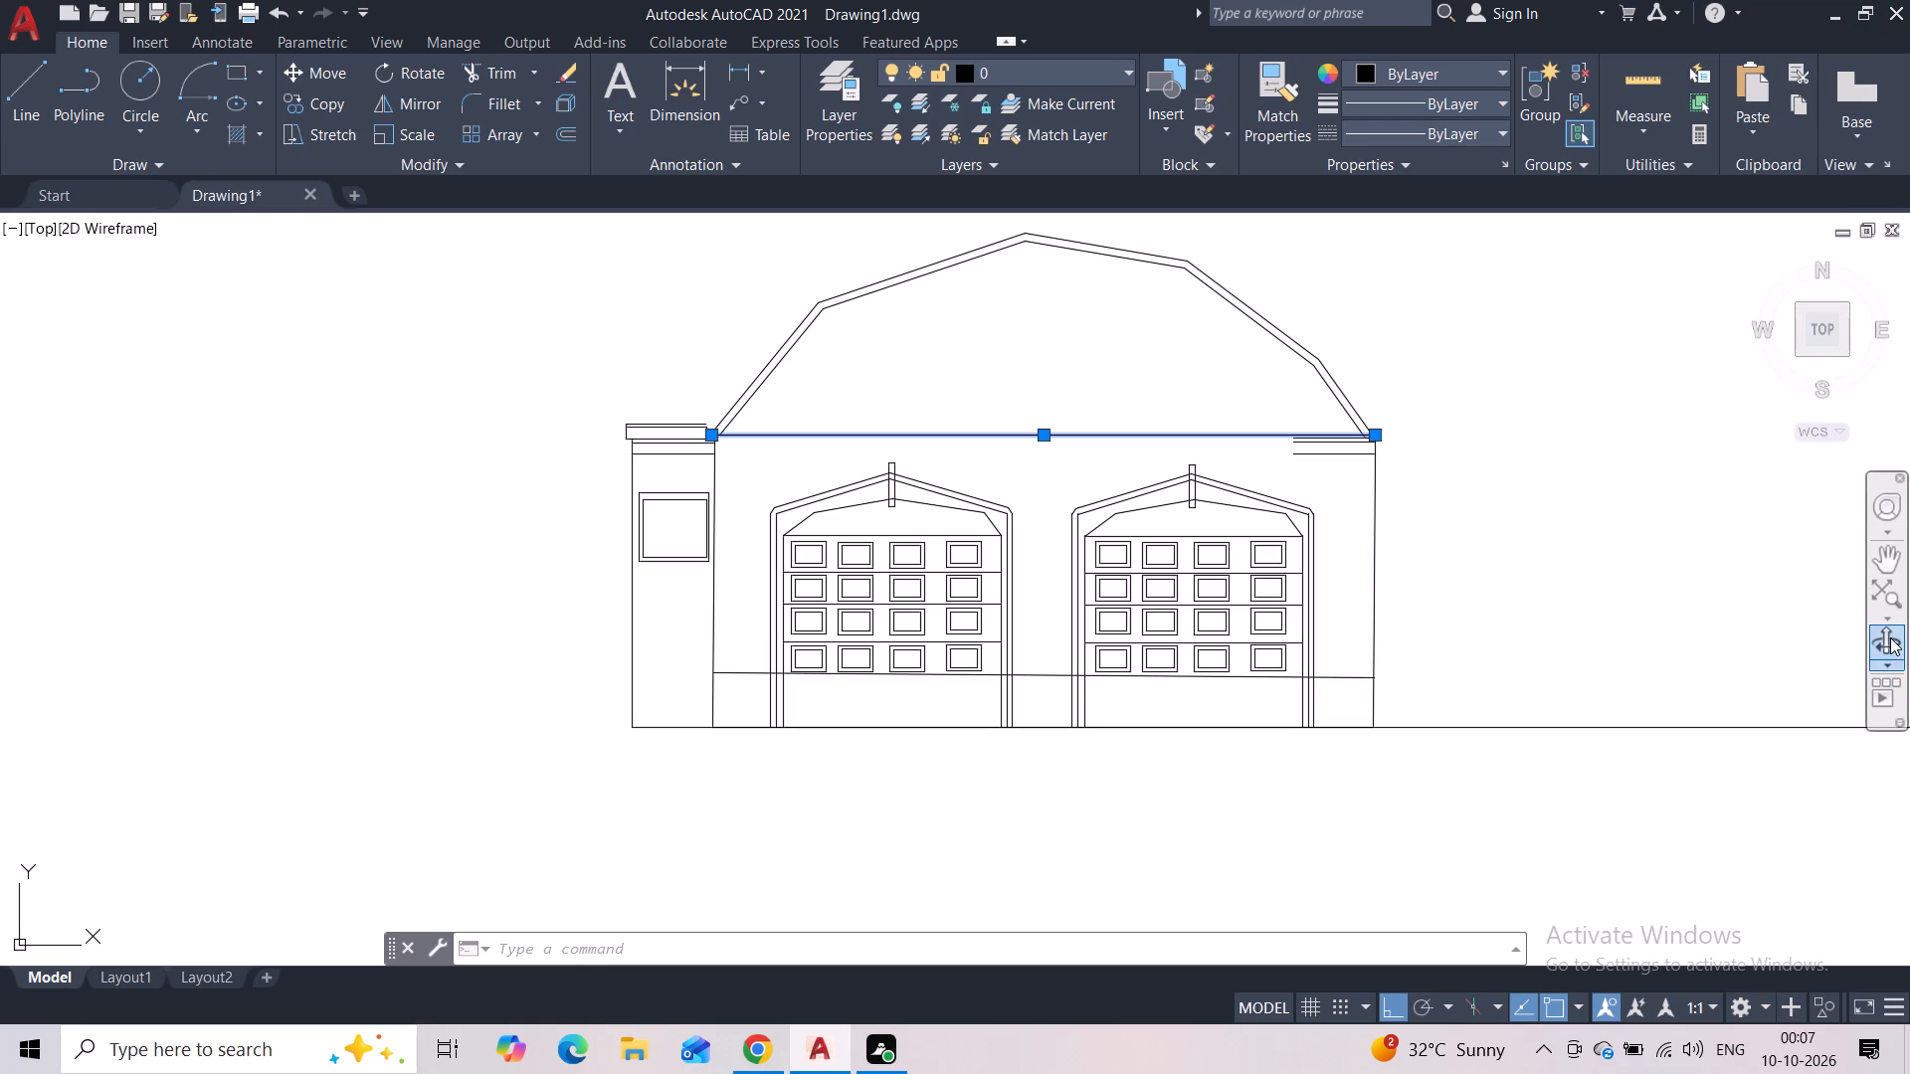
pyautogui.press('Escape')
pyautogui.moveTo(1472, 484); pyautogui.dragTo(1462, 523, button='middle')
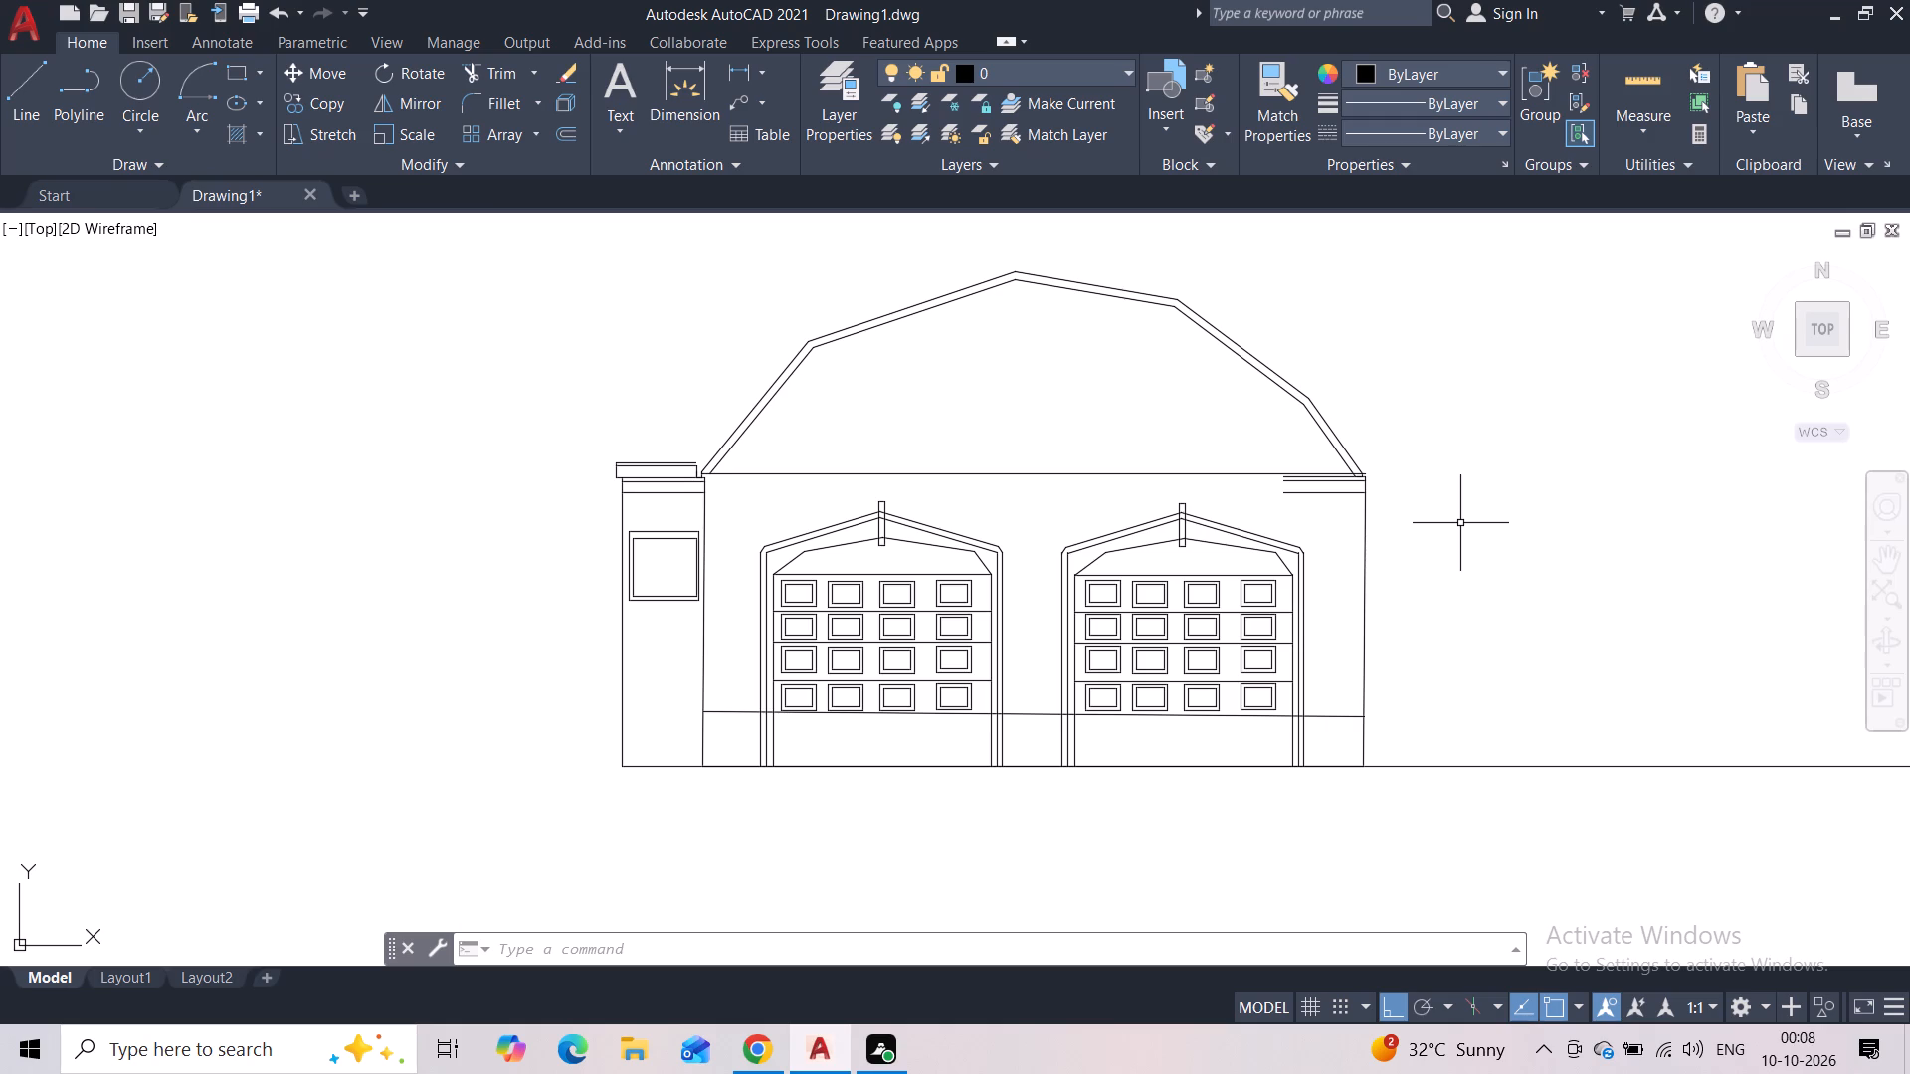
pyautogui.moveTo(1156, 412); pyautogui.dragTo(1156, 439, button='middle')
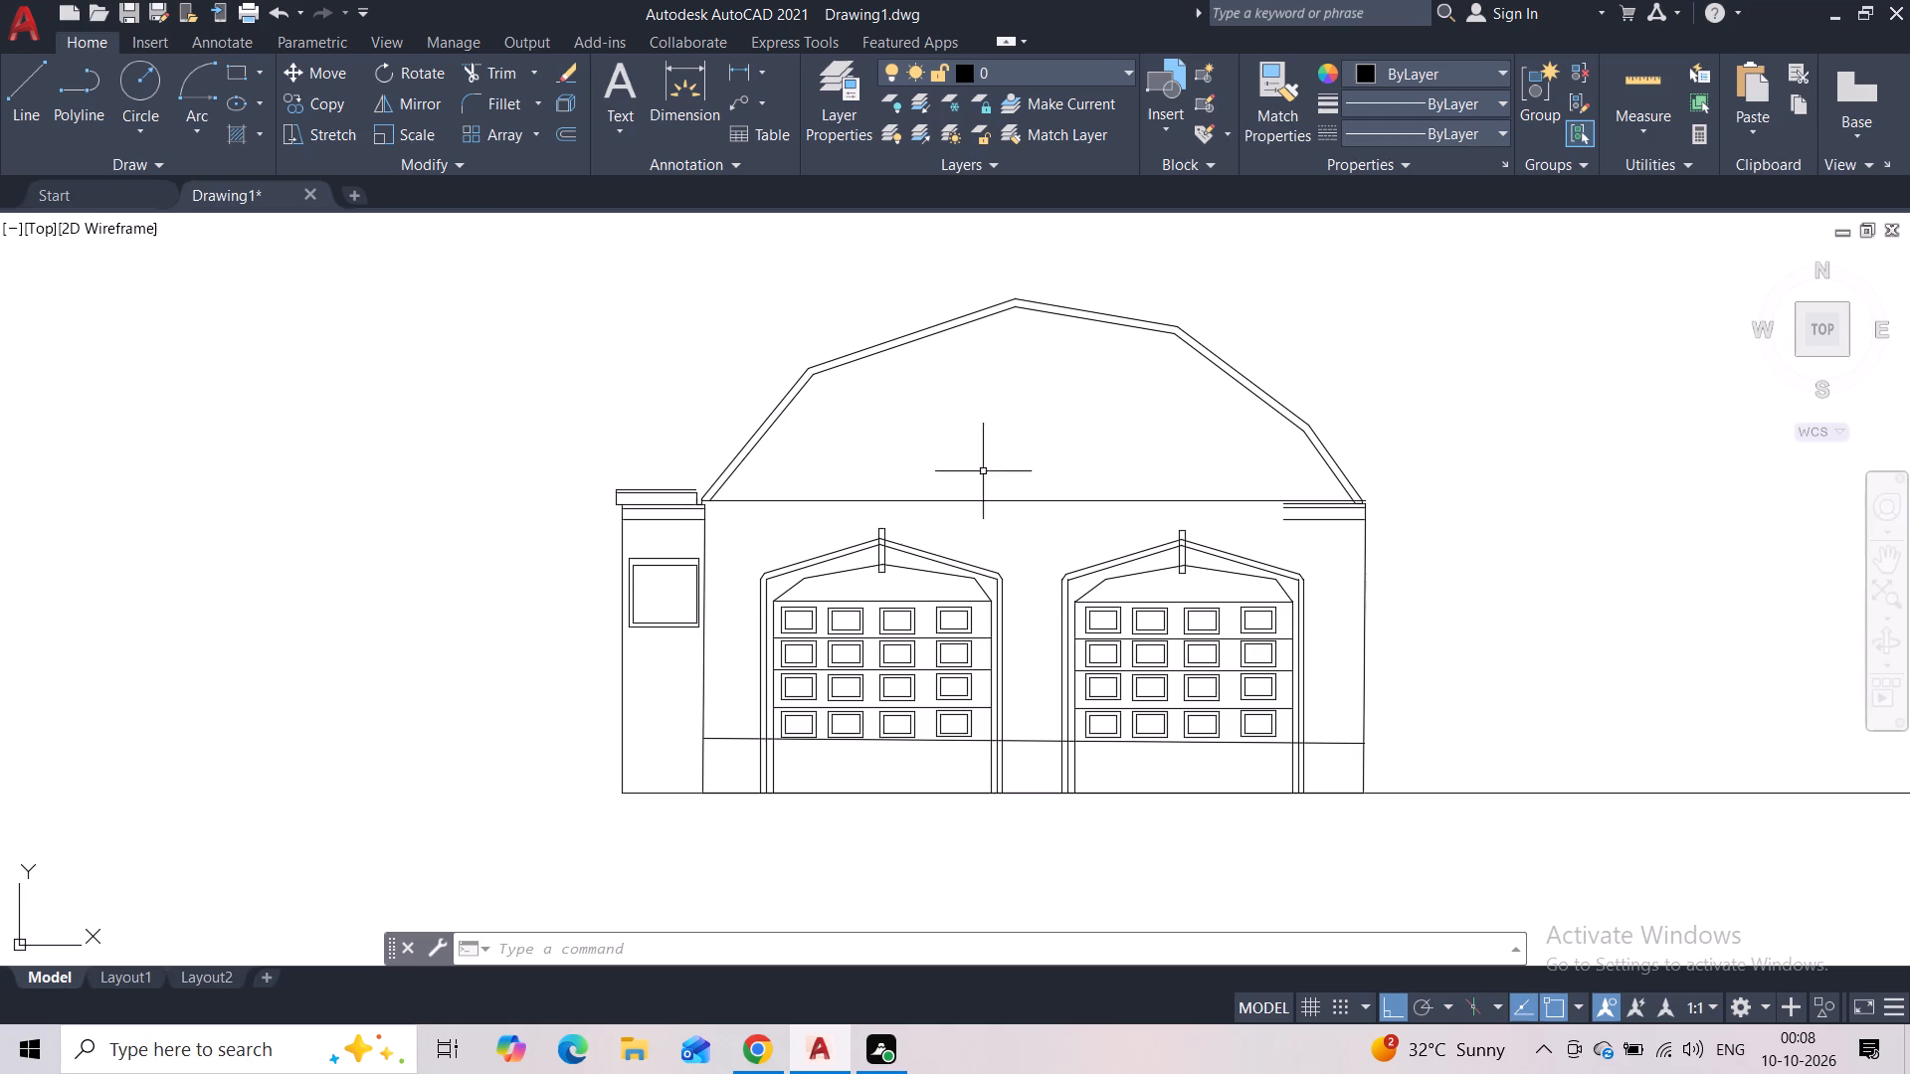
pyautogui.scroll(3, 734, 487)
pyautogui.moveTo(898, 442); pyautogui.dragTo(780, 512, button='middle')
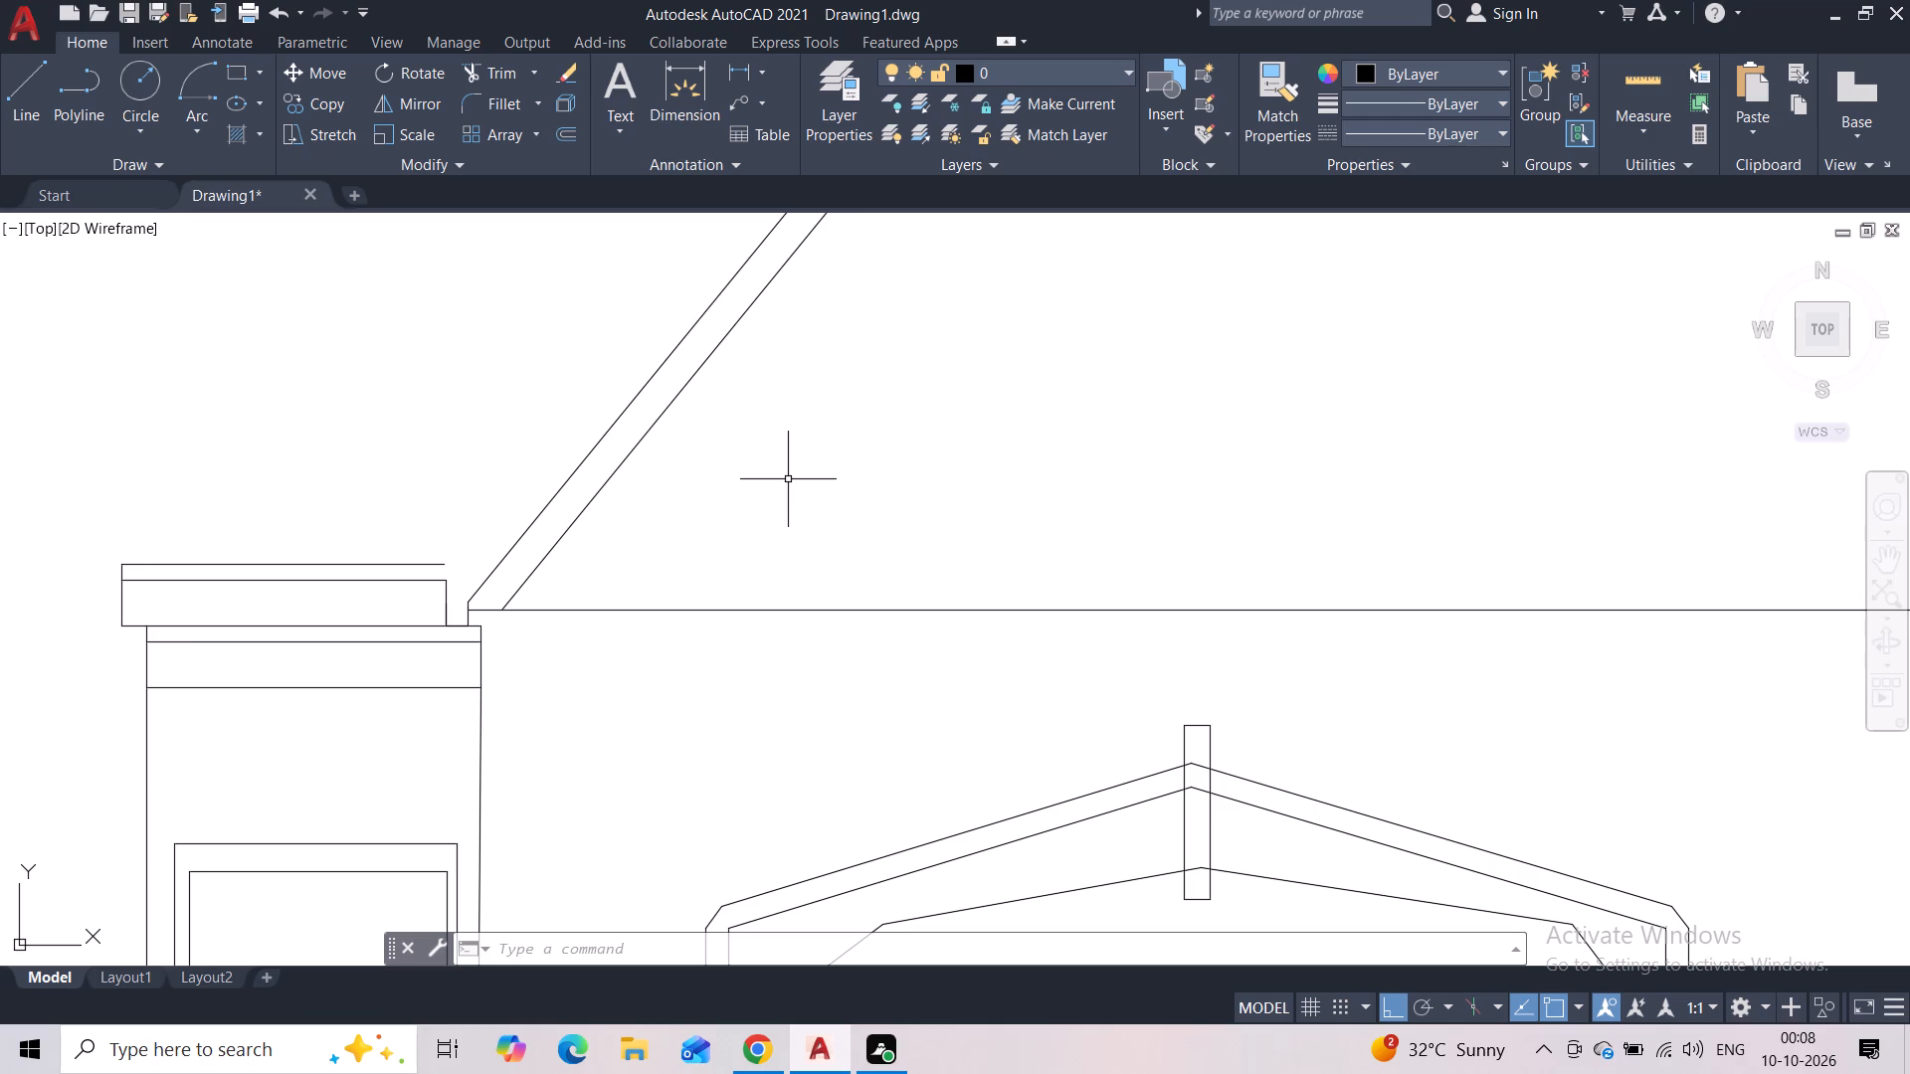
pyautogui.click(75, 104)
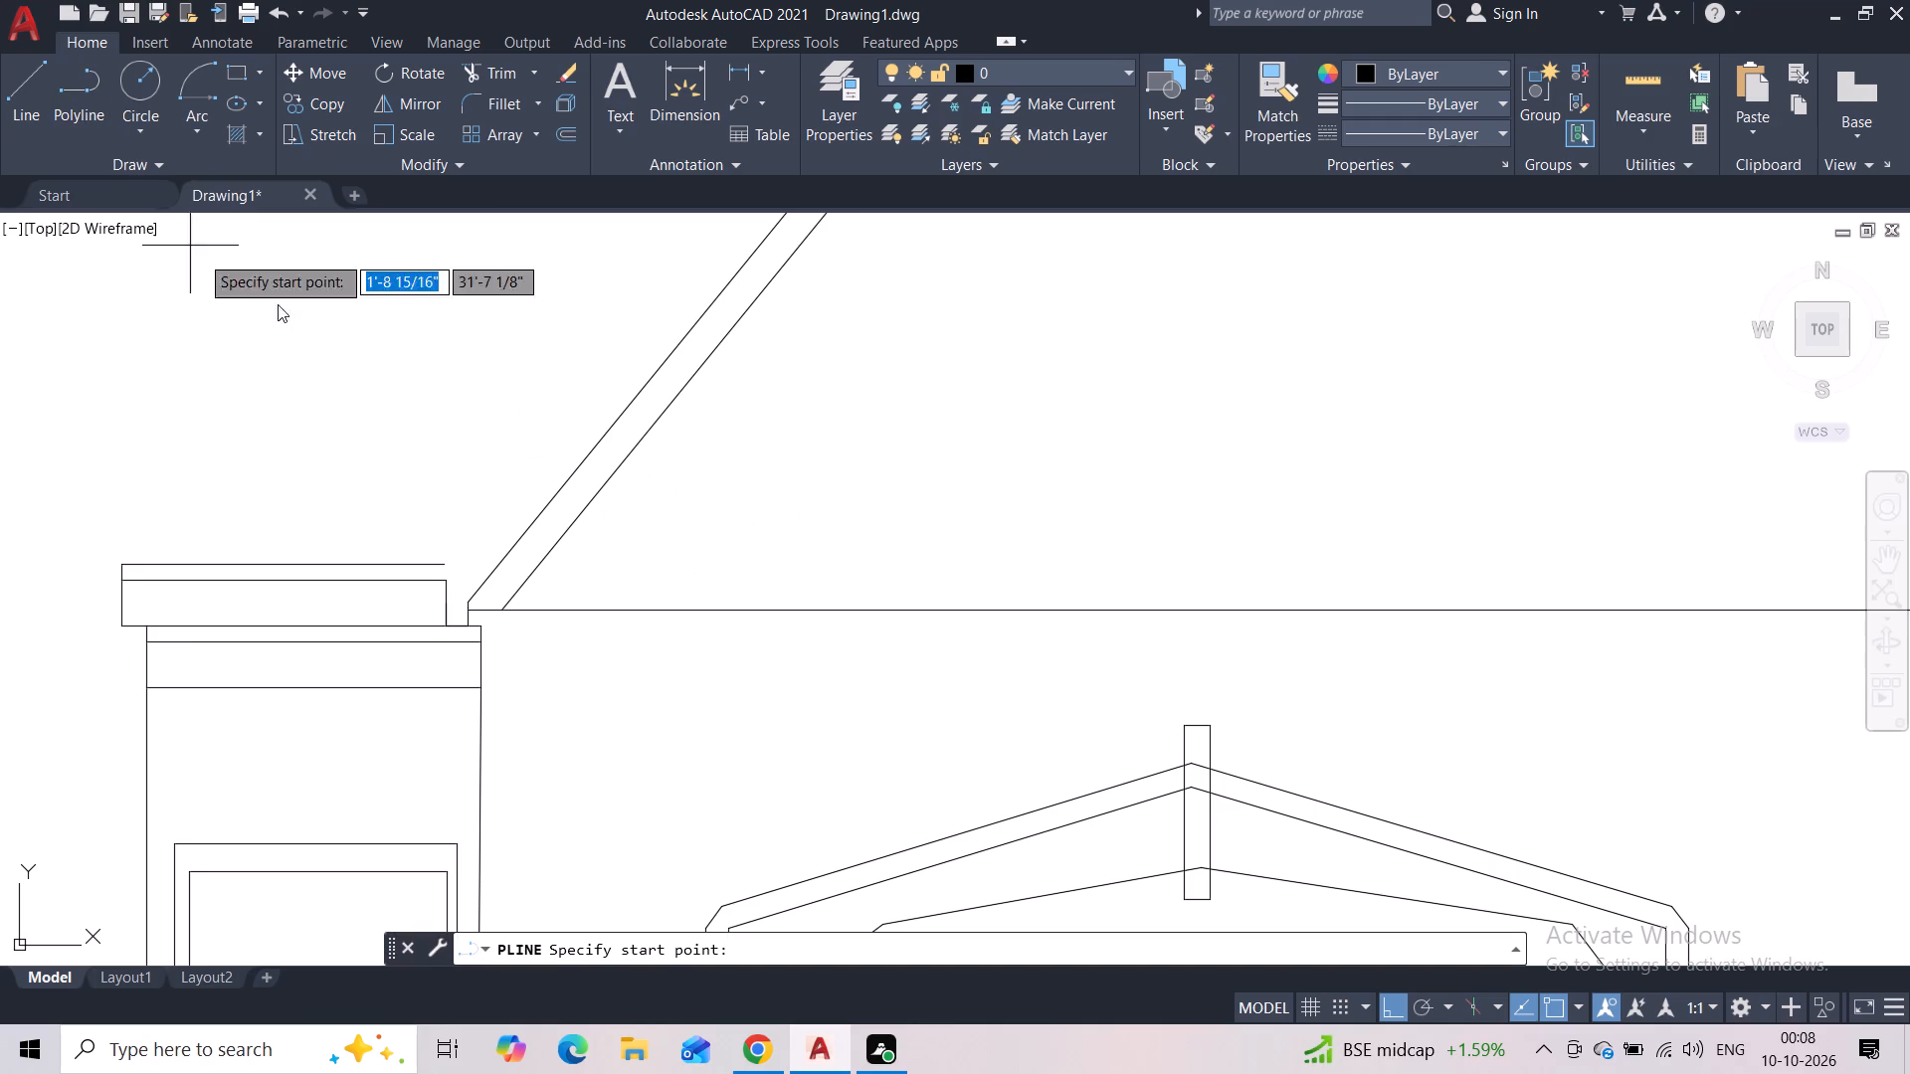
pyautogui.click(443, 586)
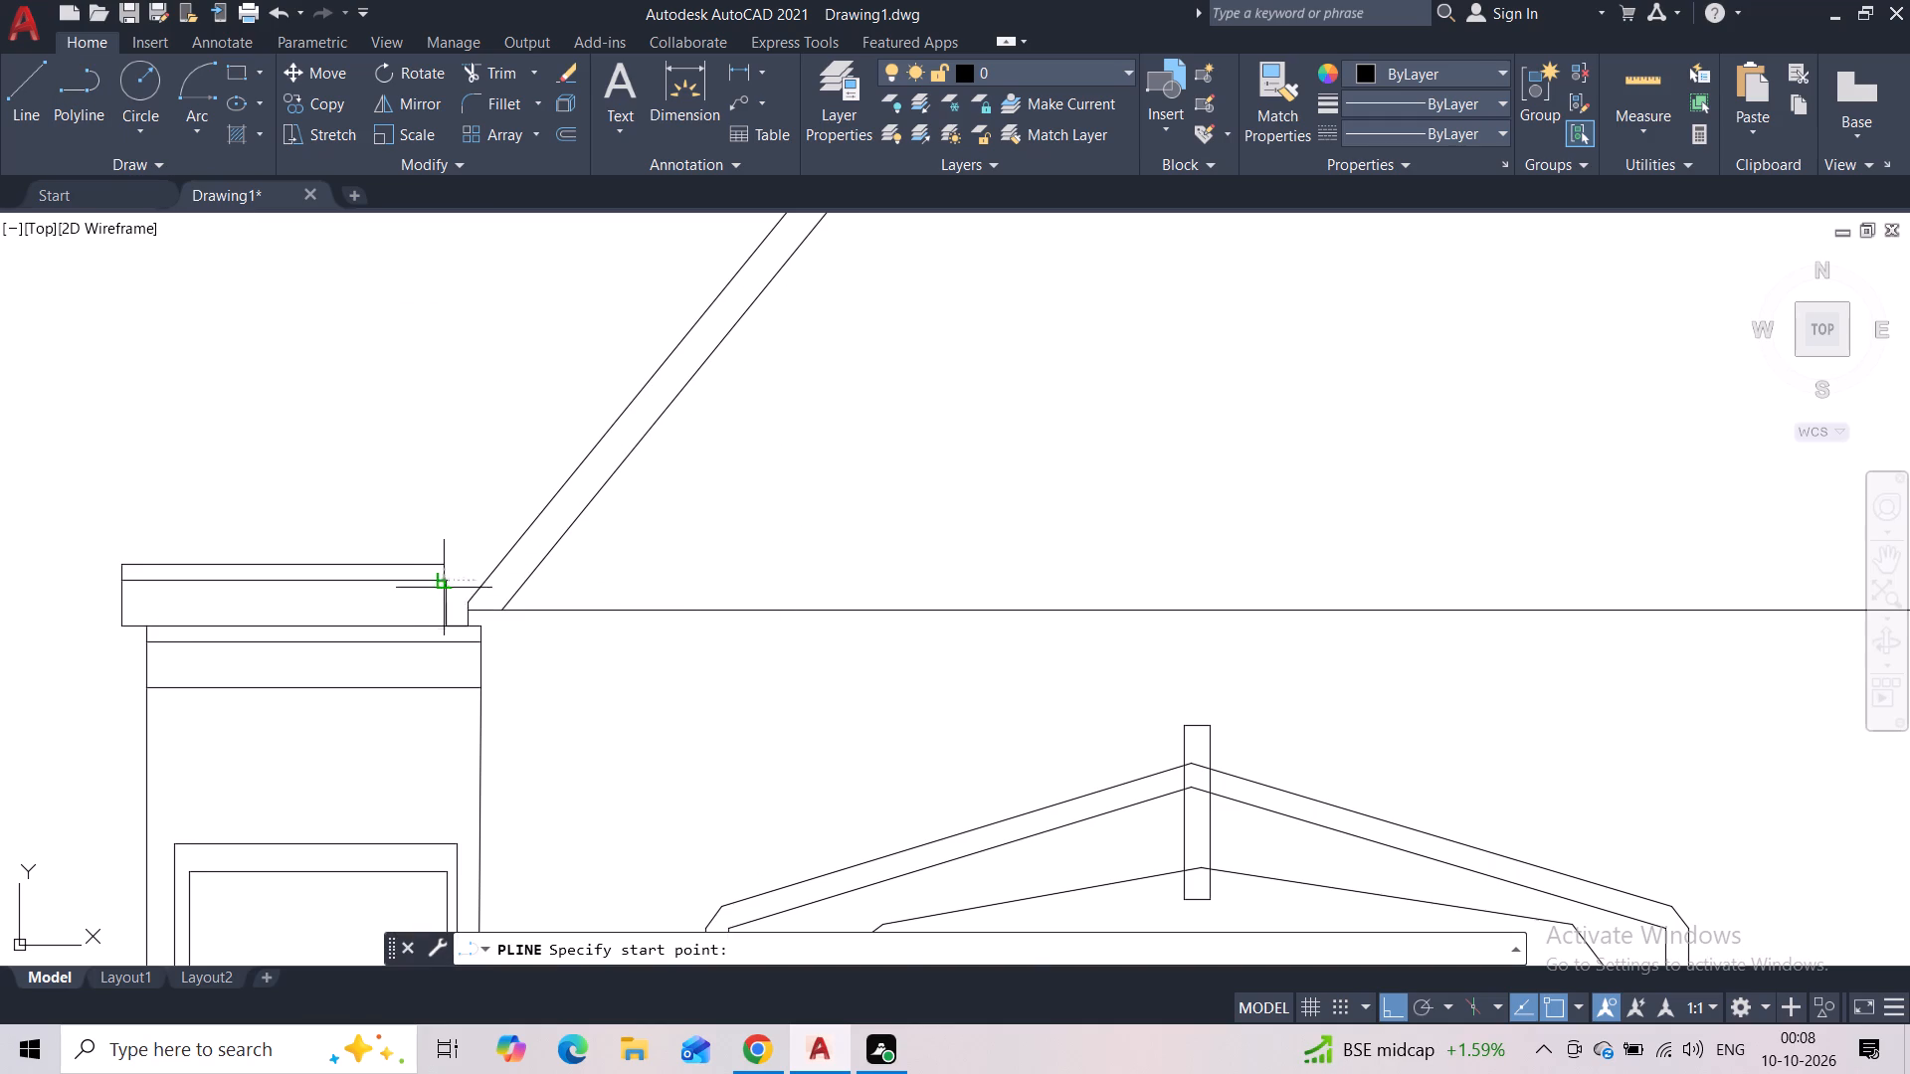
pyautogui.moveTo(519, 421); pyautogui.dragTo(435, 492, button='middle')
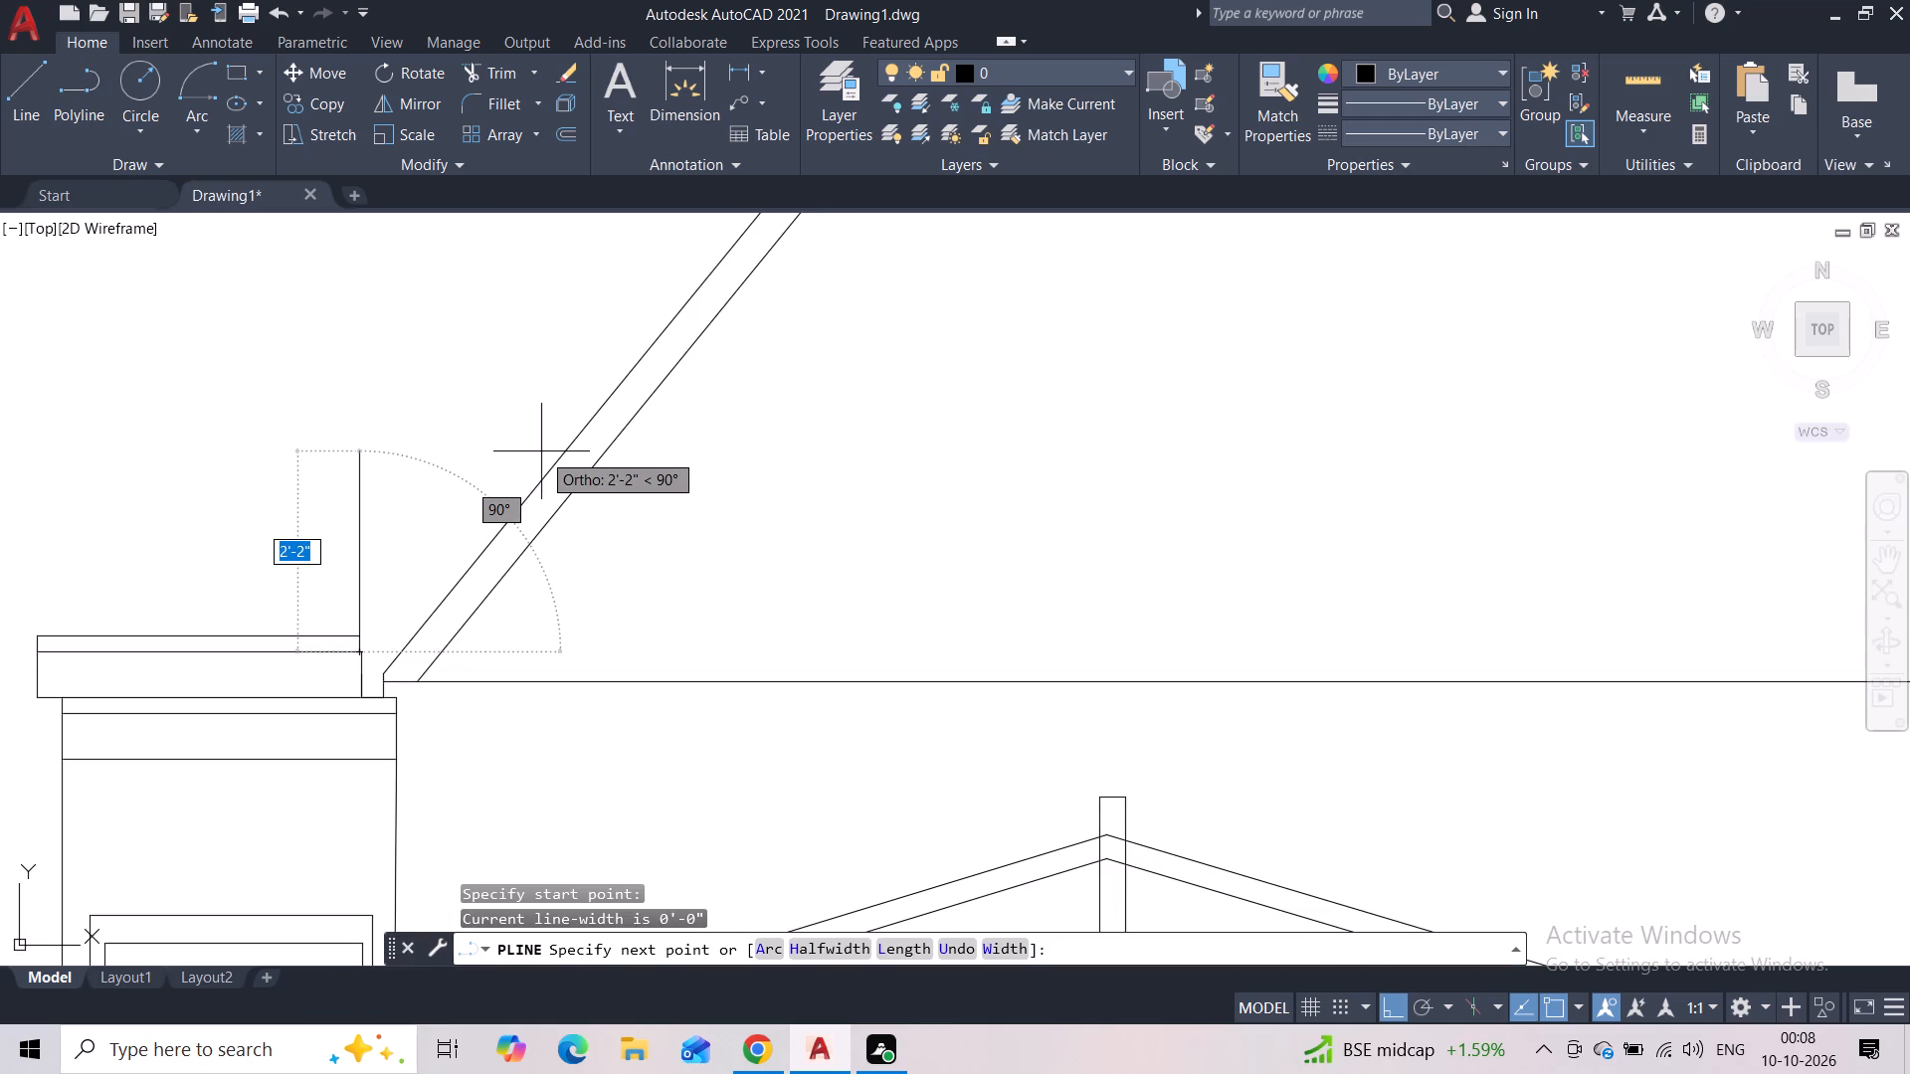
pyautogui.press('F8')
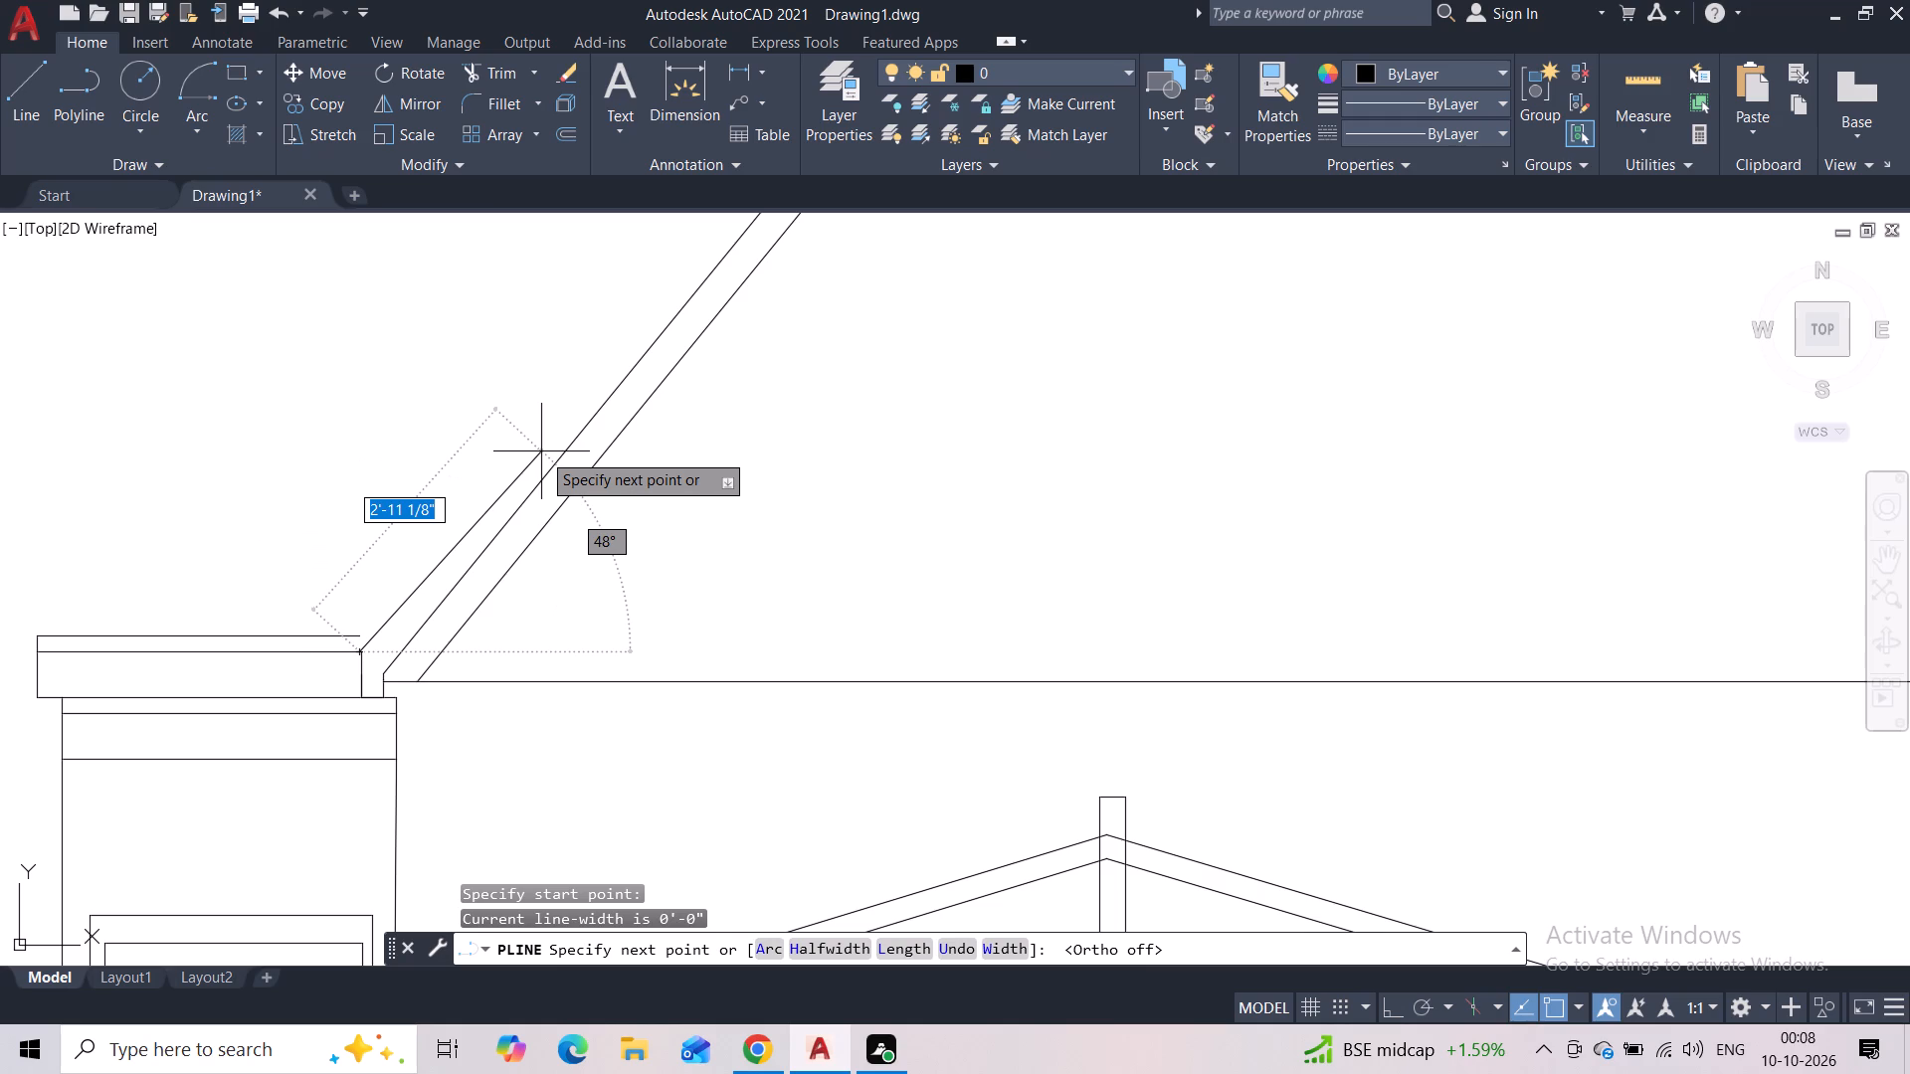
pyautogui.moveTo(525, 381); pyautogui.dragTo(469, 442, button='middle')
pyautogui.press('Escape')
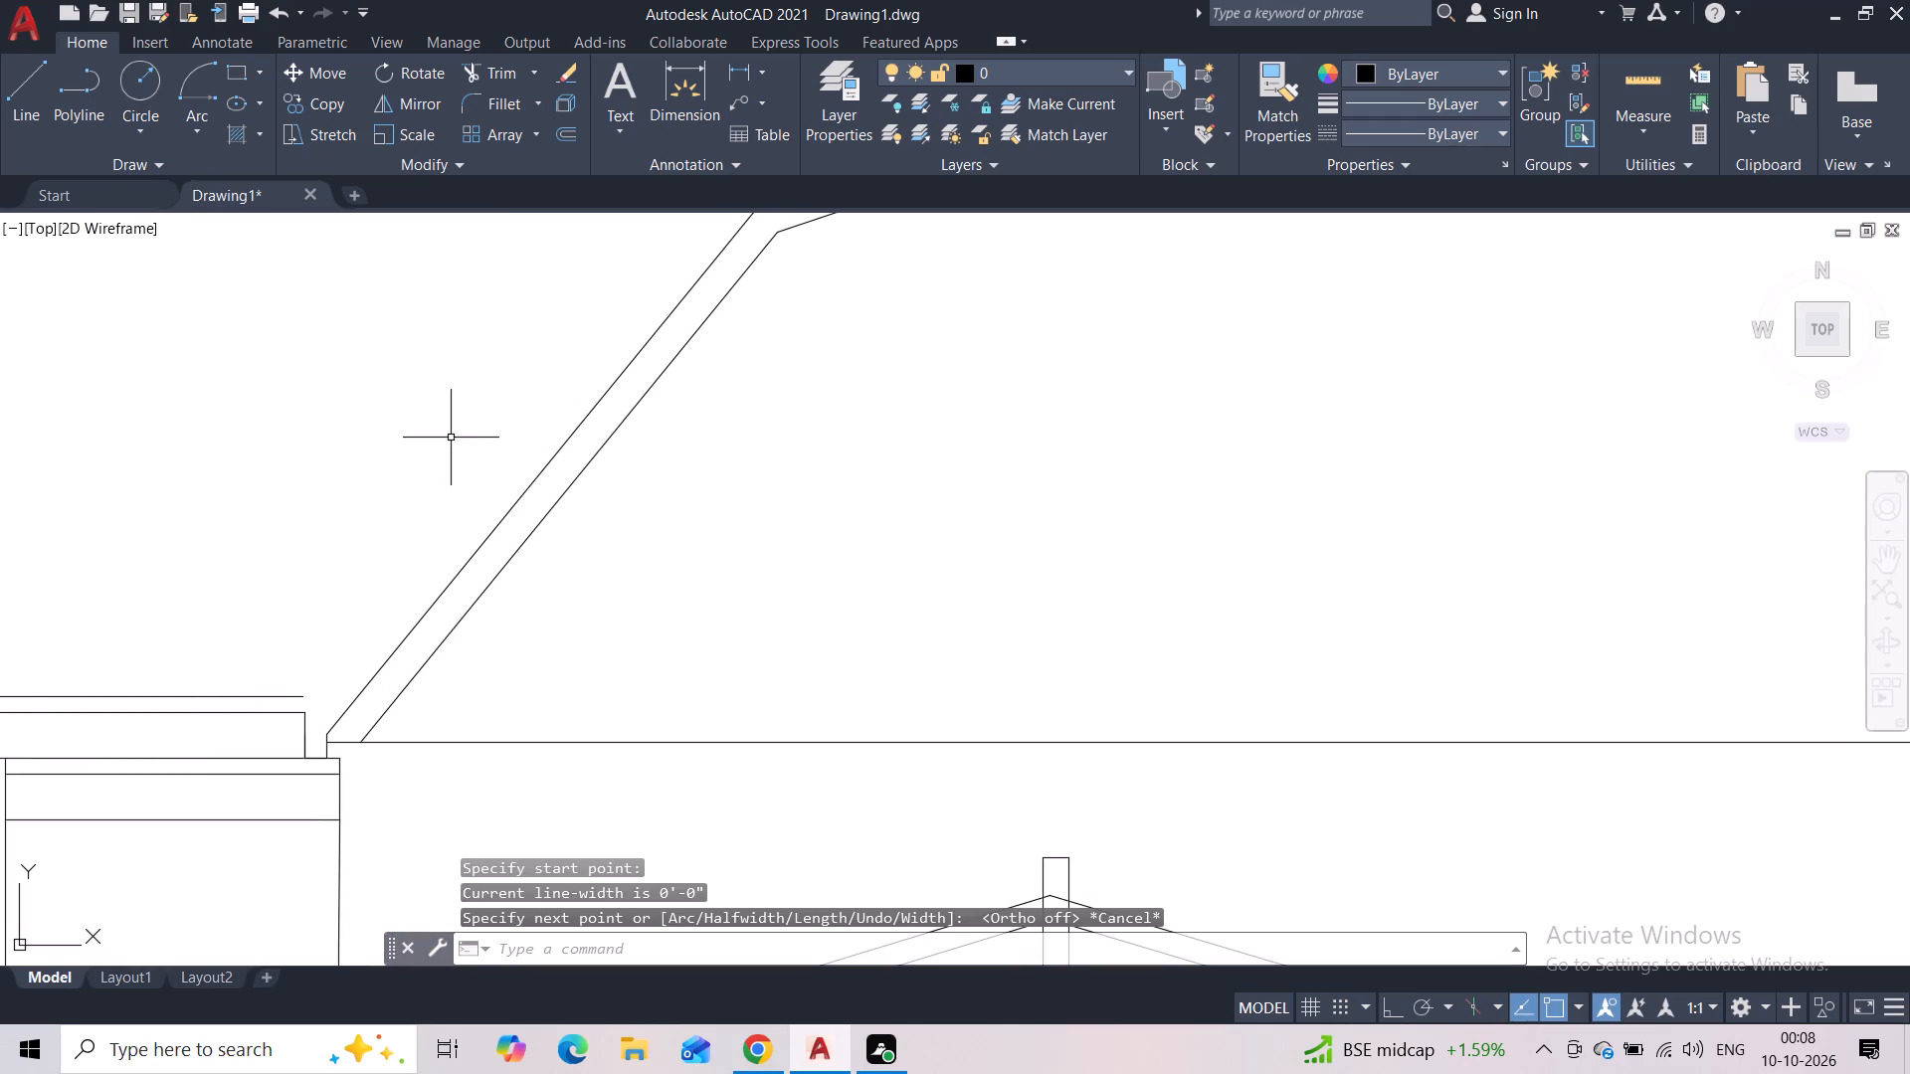
# Draw a five-segment polyline outside the arch from the left cap's top line end, starting with segments about 7'-7", 10'-4" and 7'-11".
pyautogui.press('space')
pyautogui.click(302, 697)
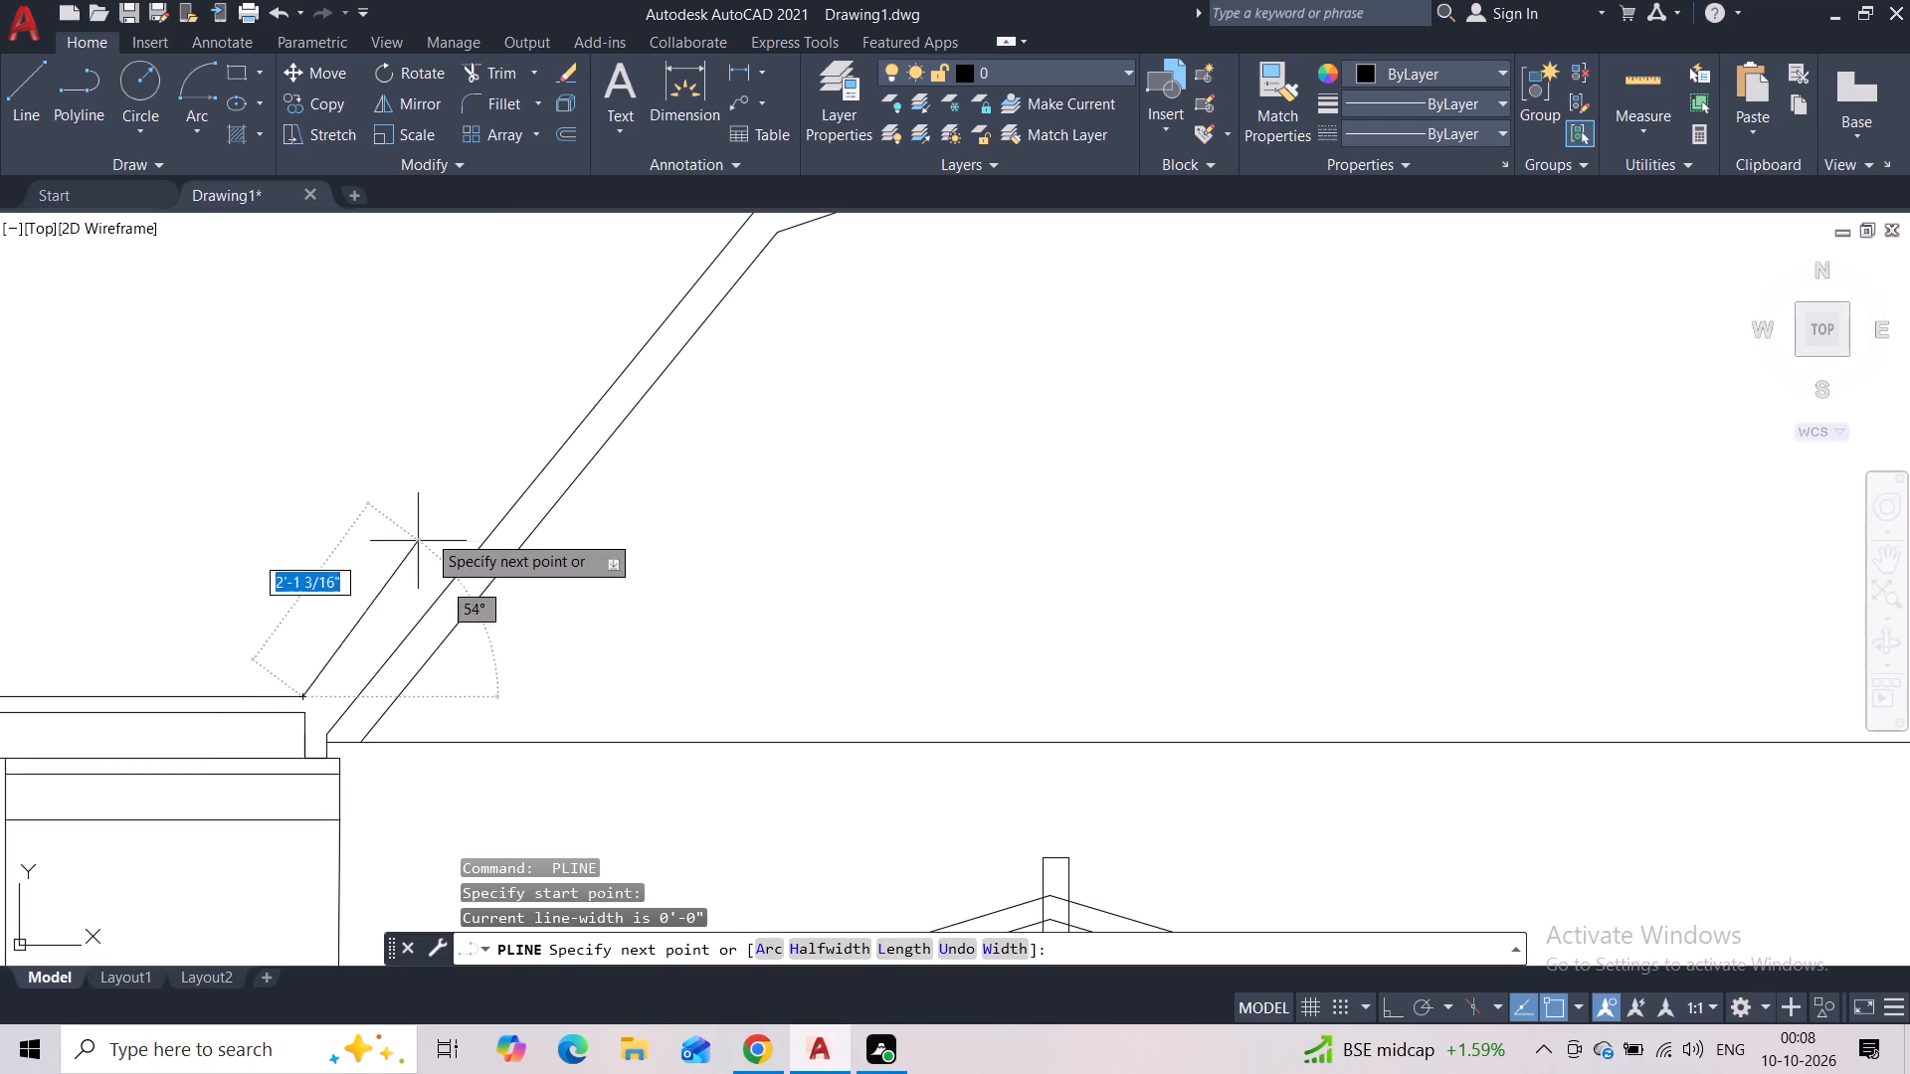
pyautogui.moveTo(477, 408); pyautogui.dragTo(400, 561, button='middle')
pyautogui.scroll(-2, 392, 535)
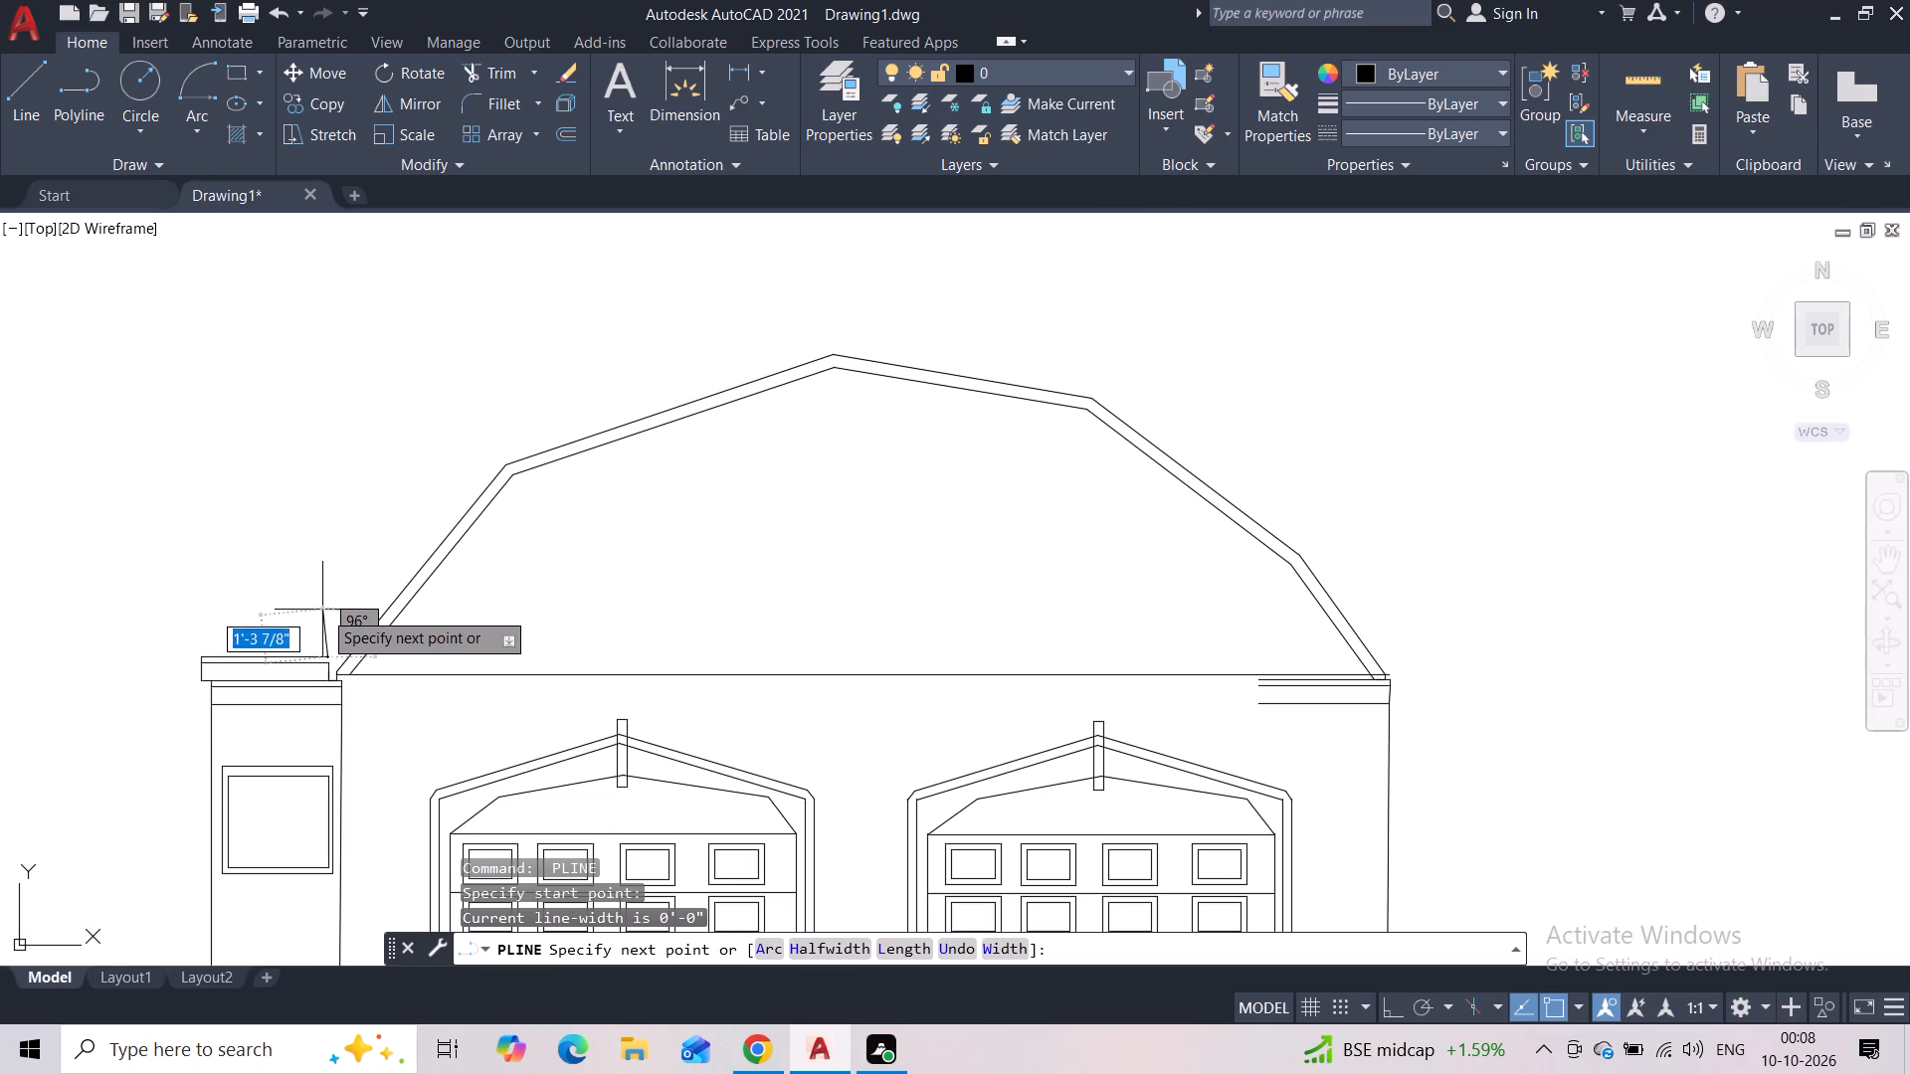
pyautogui.scroll(1, 330, 622)
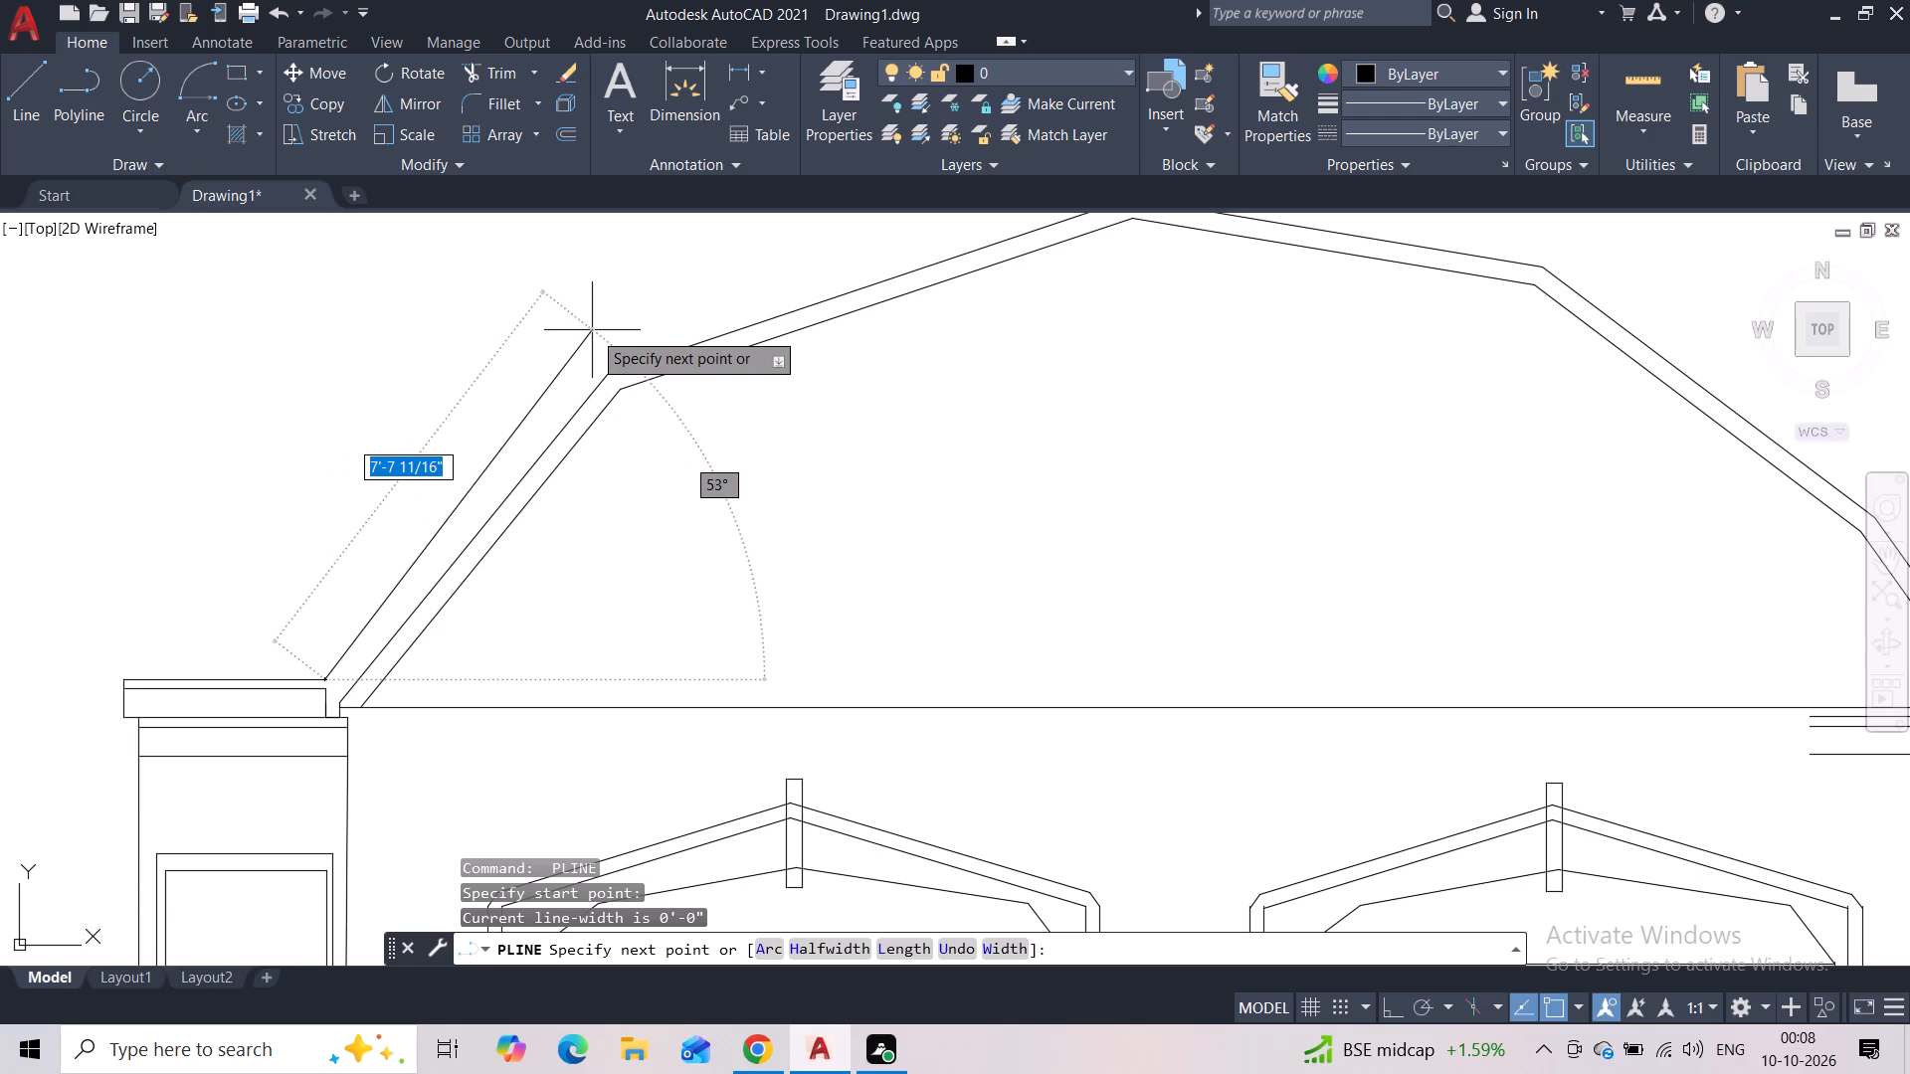
pyautogui.moveTo(504, 328); pyautogui.dragTo(409, 461, button='middle')
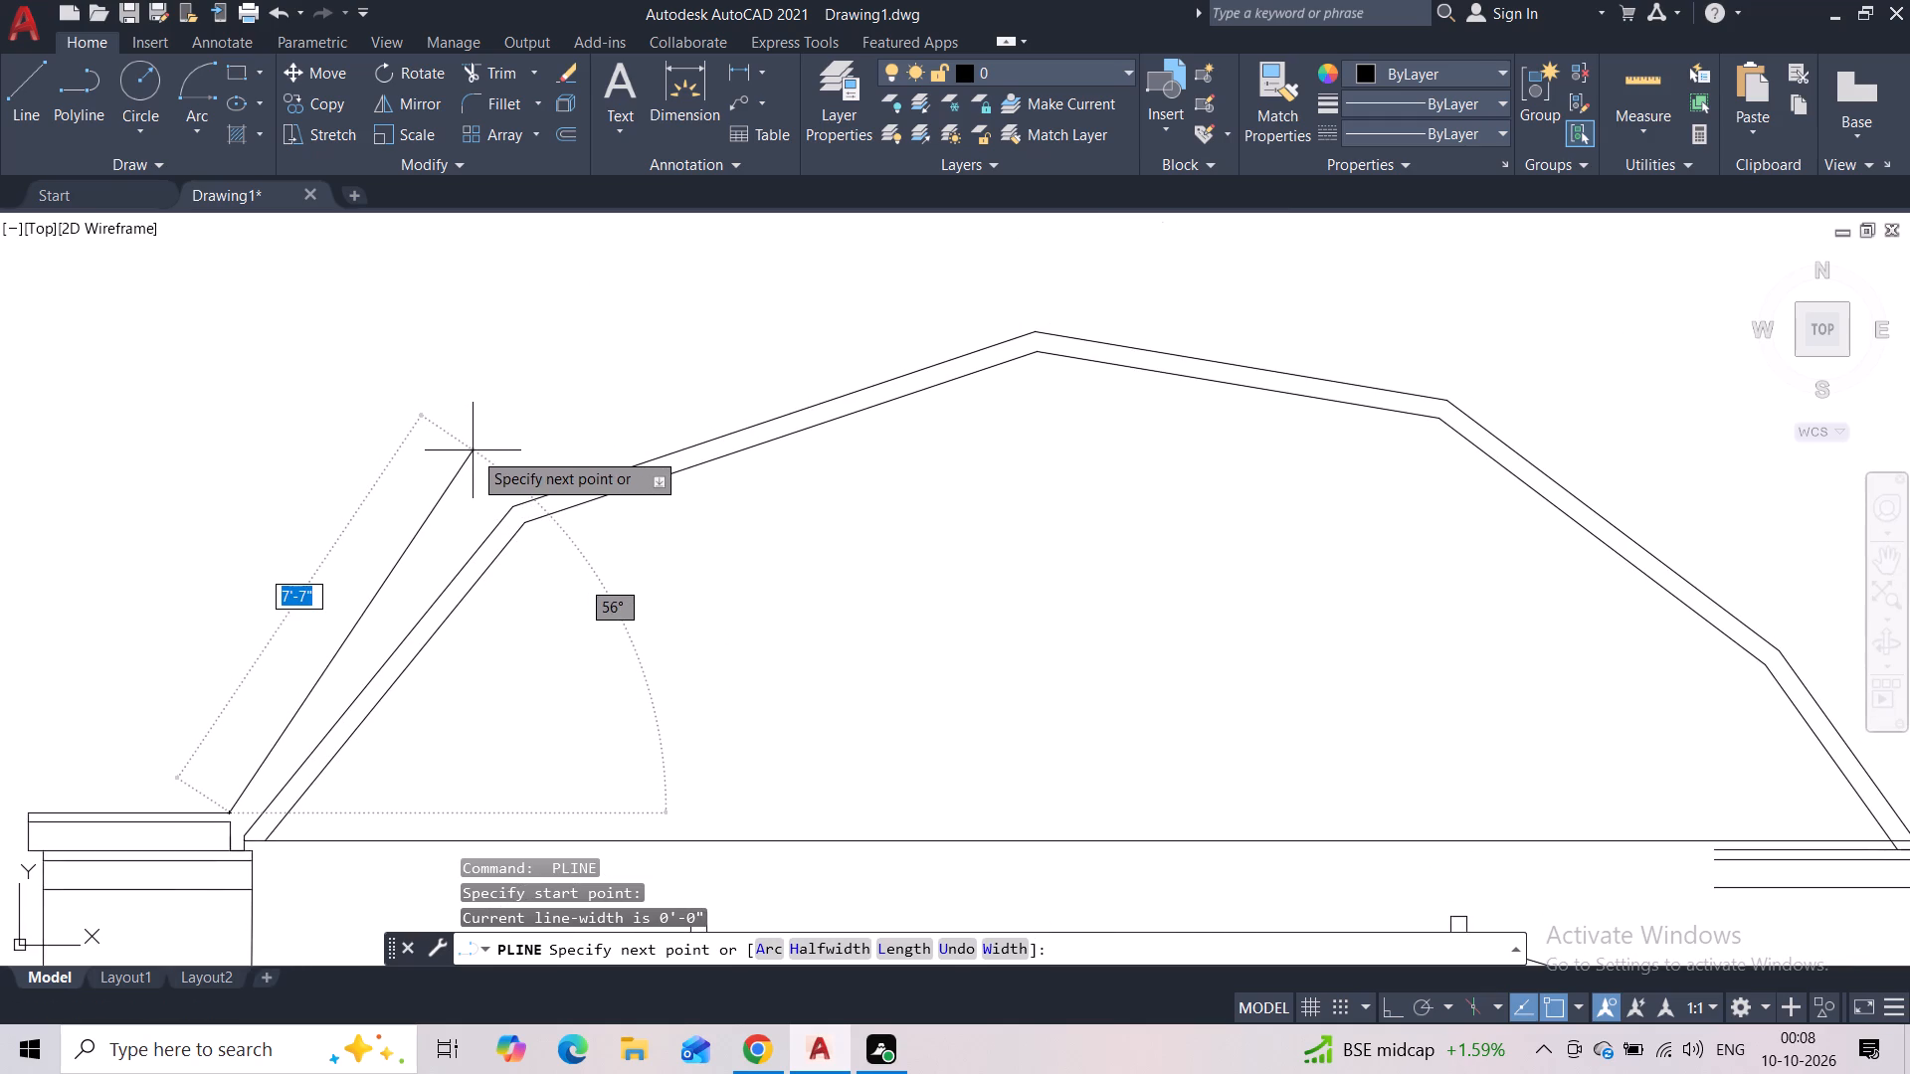
pyautogui.click(473, 450)
pyautogui.scroll(-2, 712, 337)
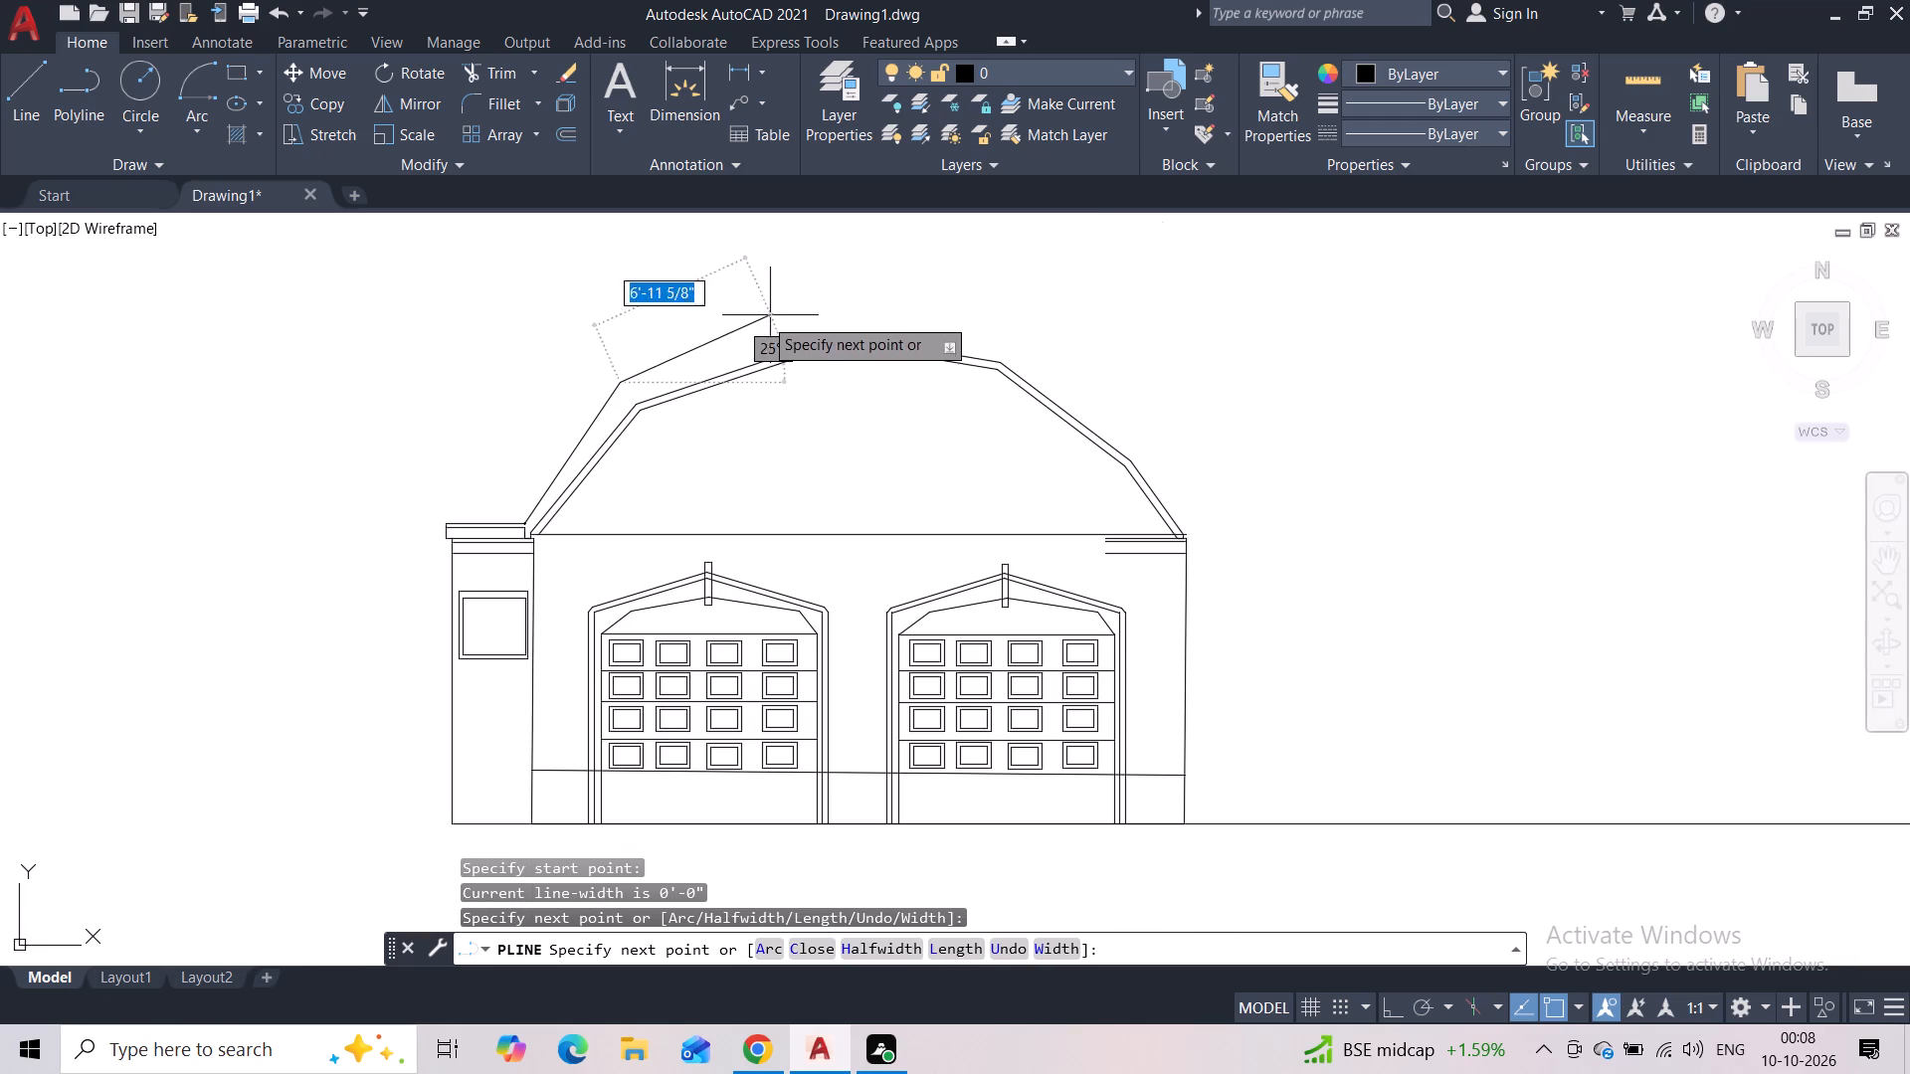
pyautogui.click(838, 304)
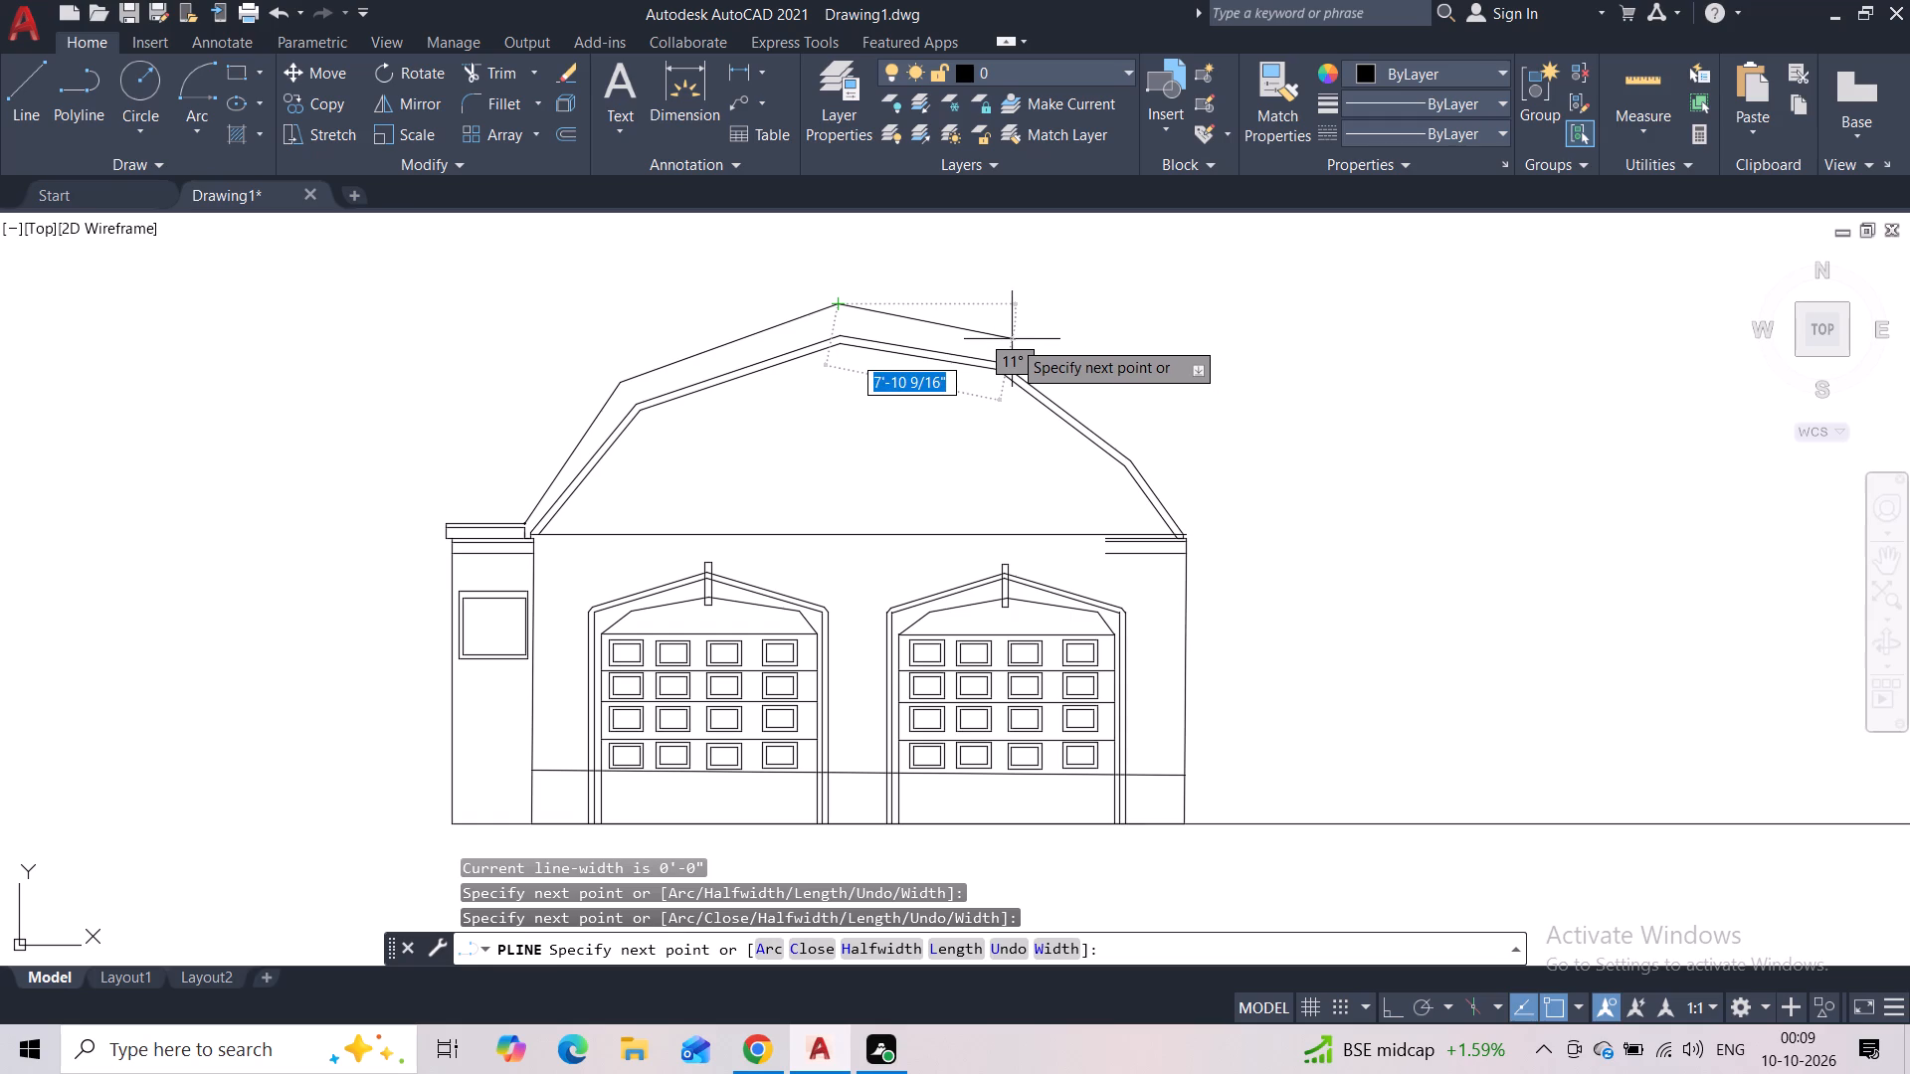
pyautogui.click(1012, 339)
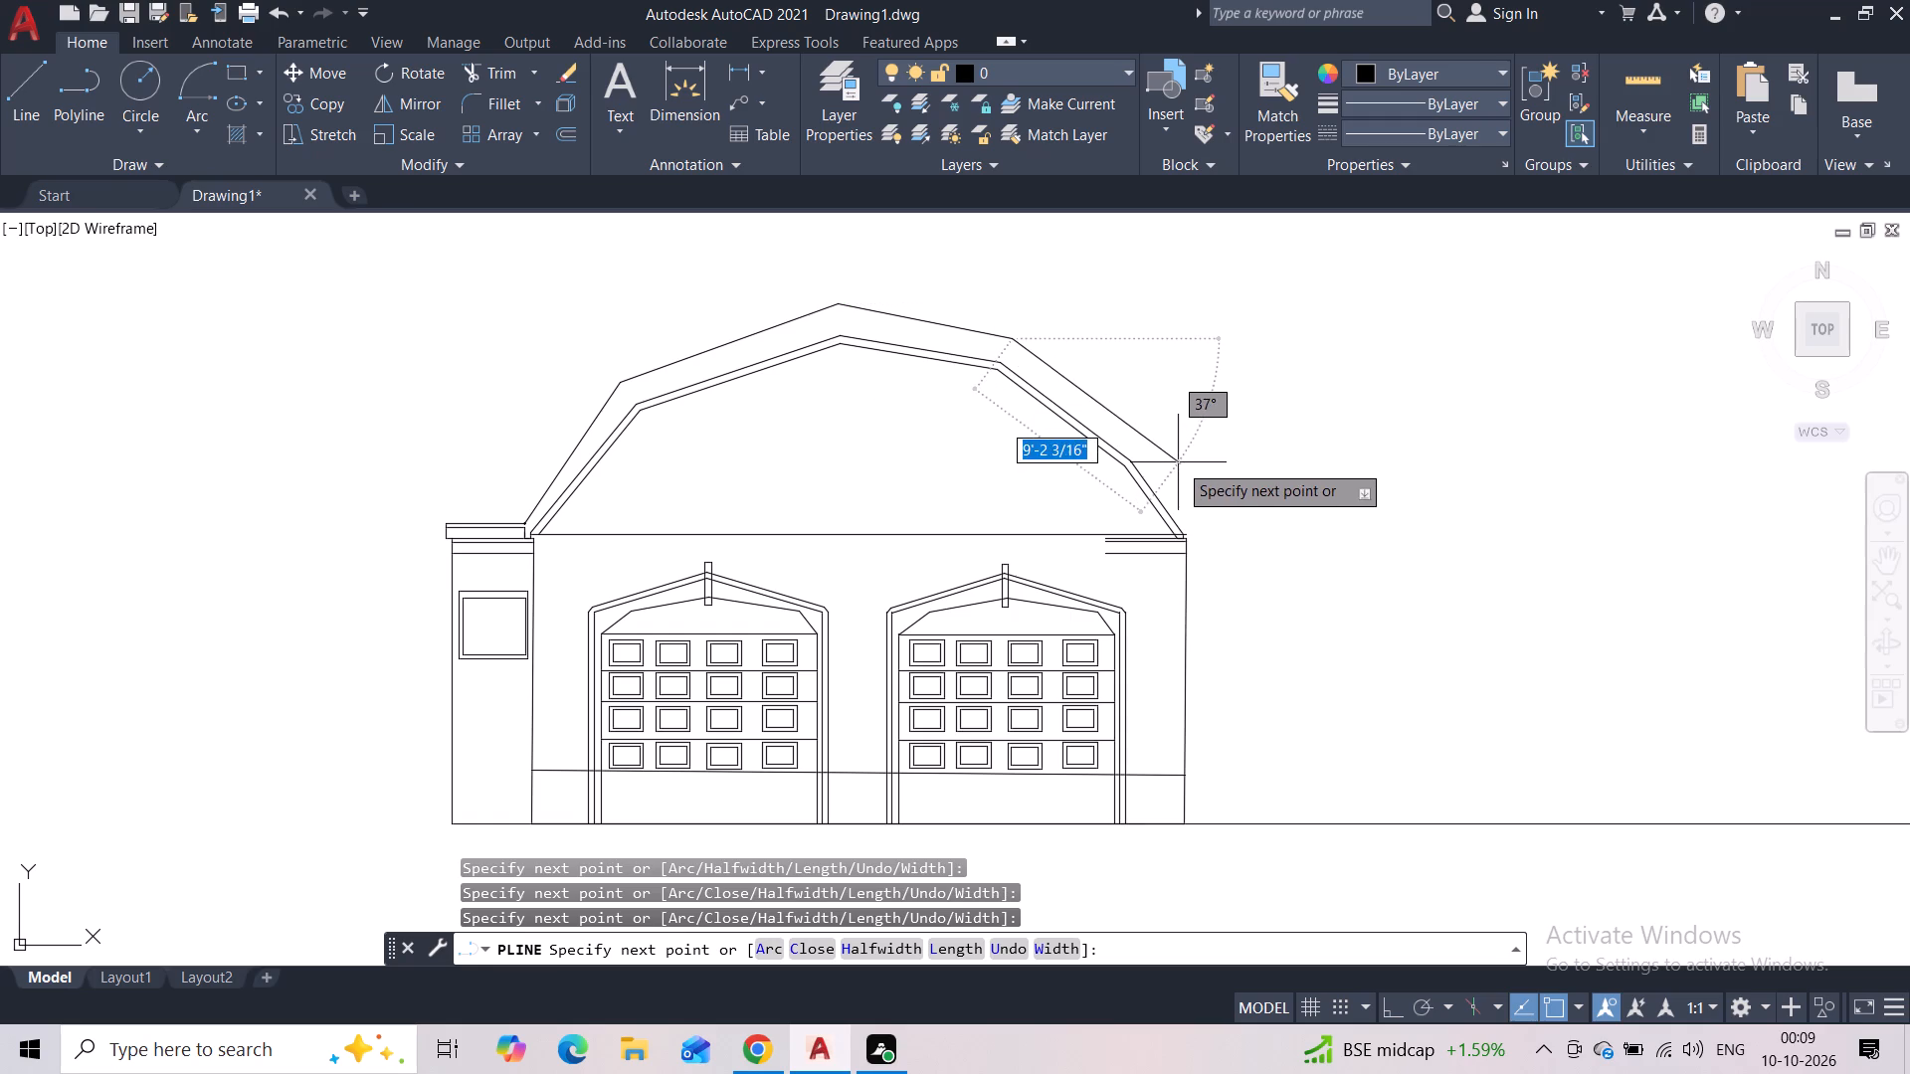
pyautogui.click(1151, 451)
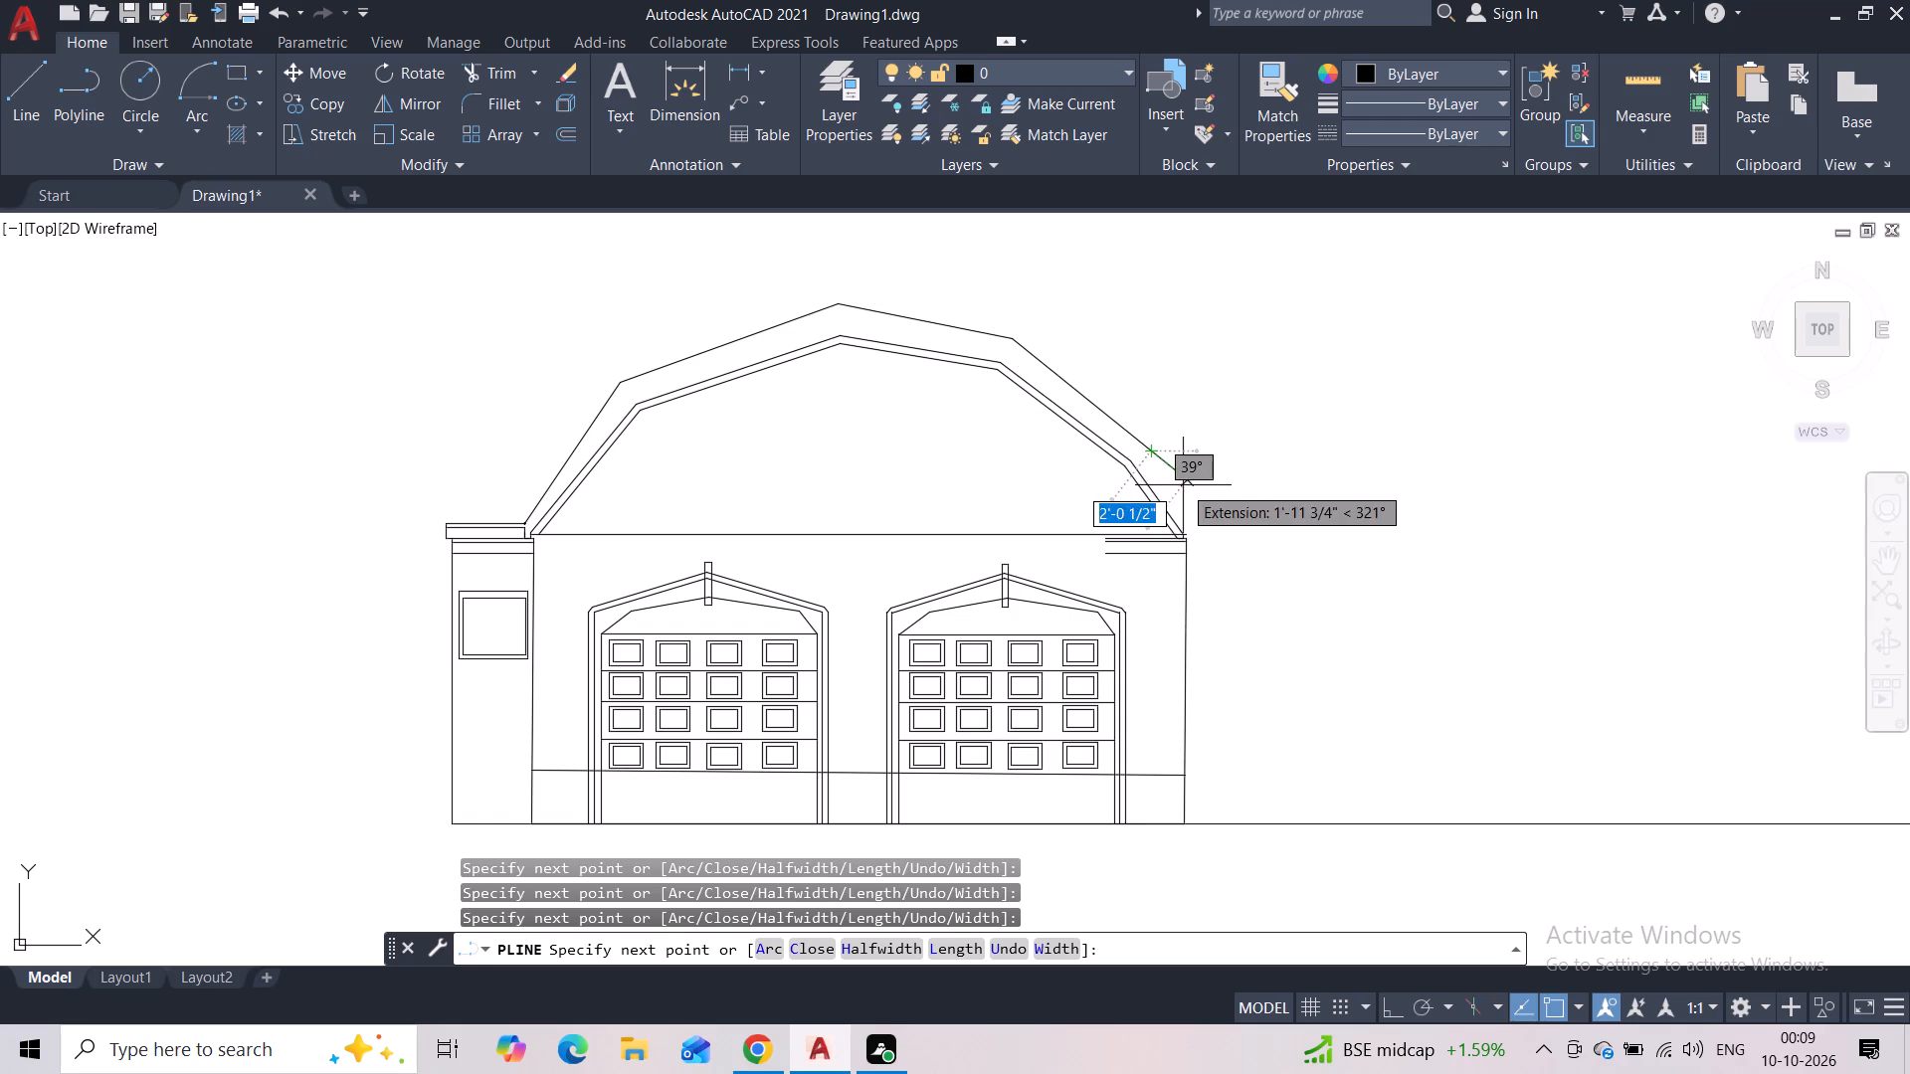
pyautogui.scroll(2, 1183, 485)
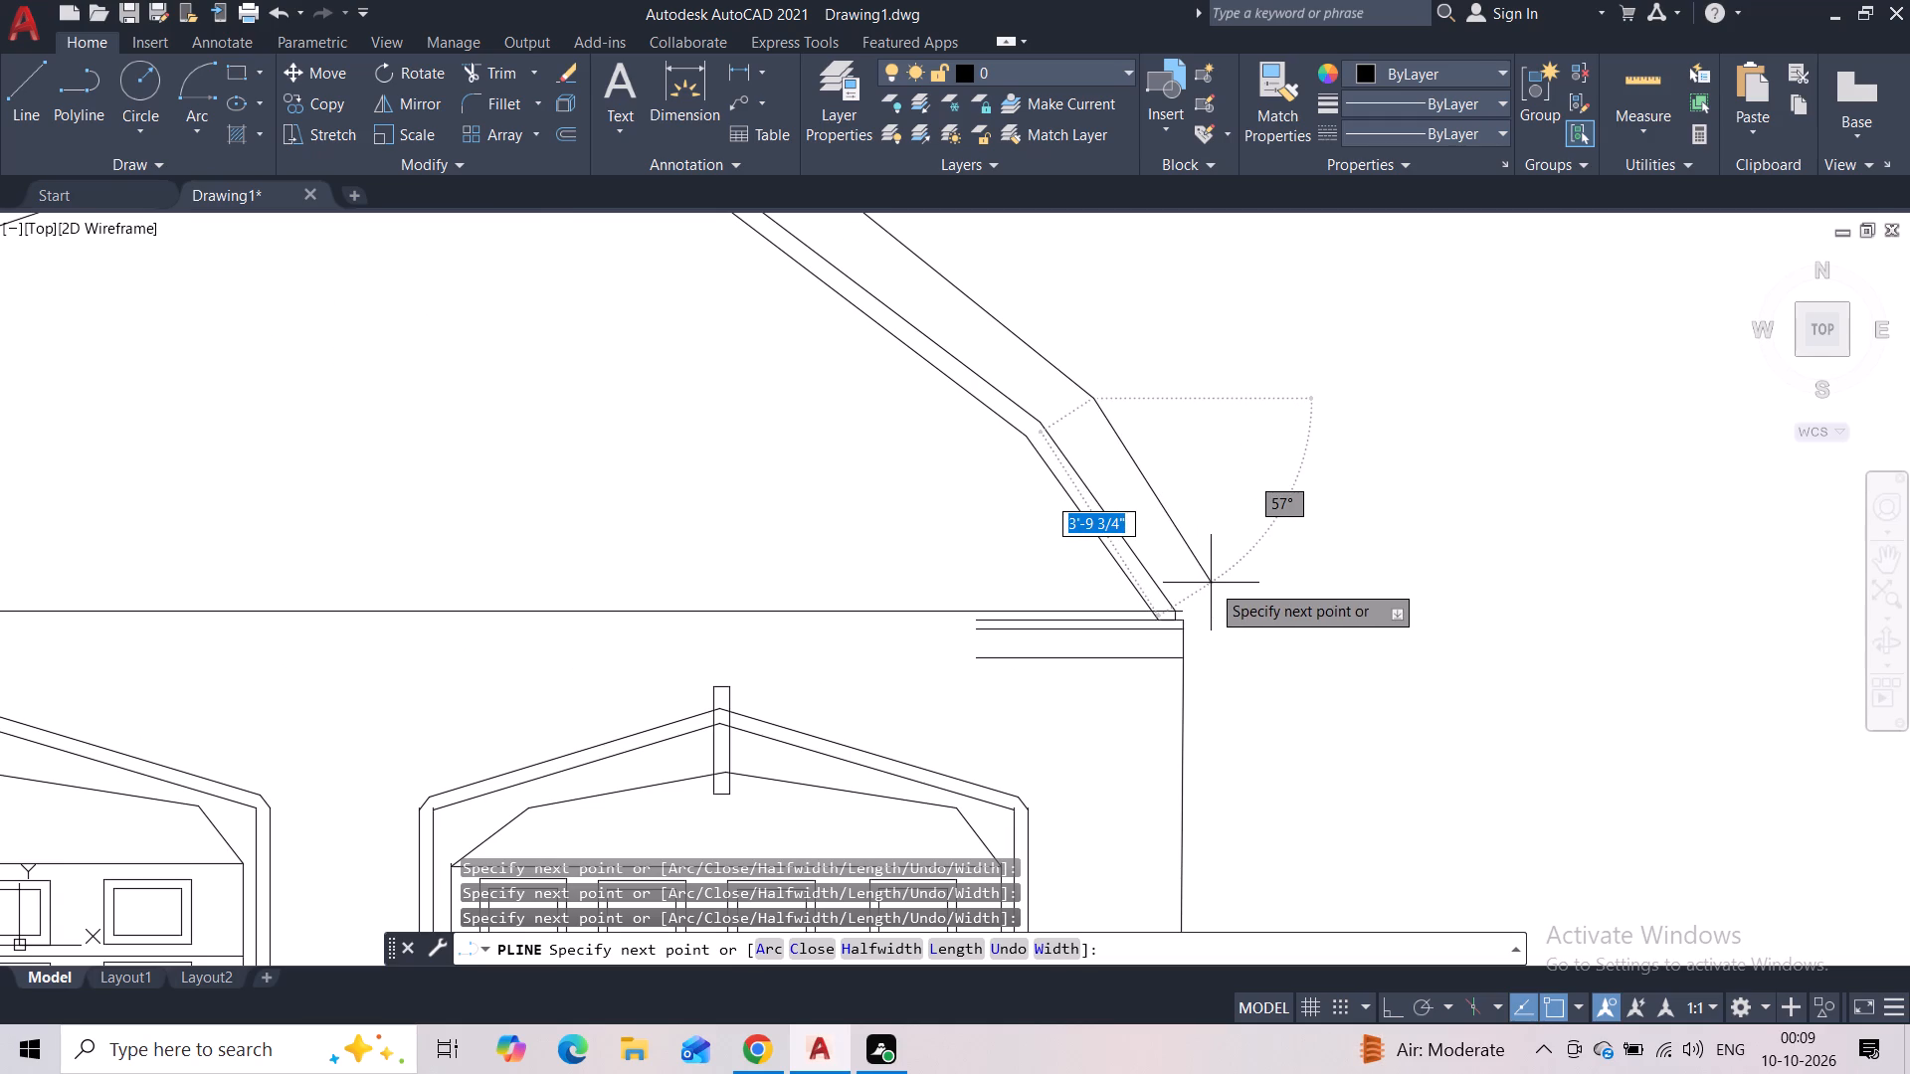
pyautogui.click(1225, 605)
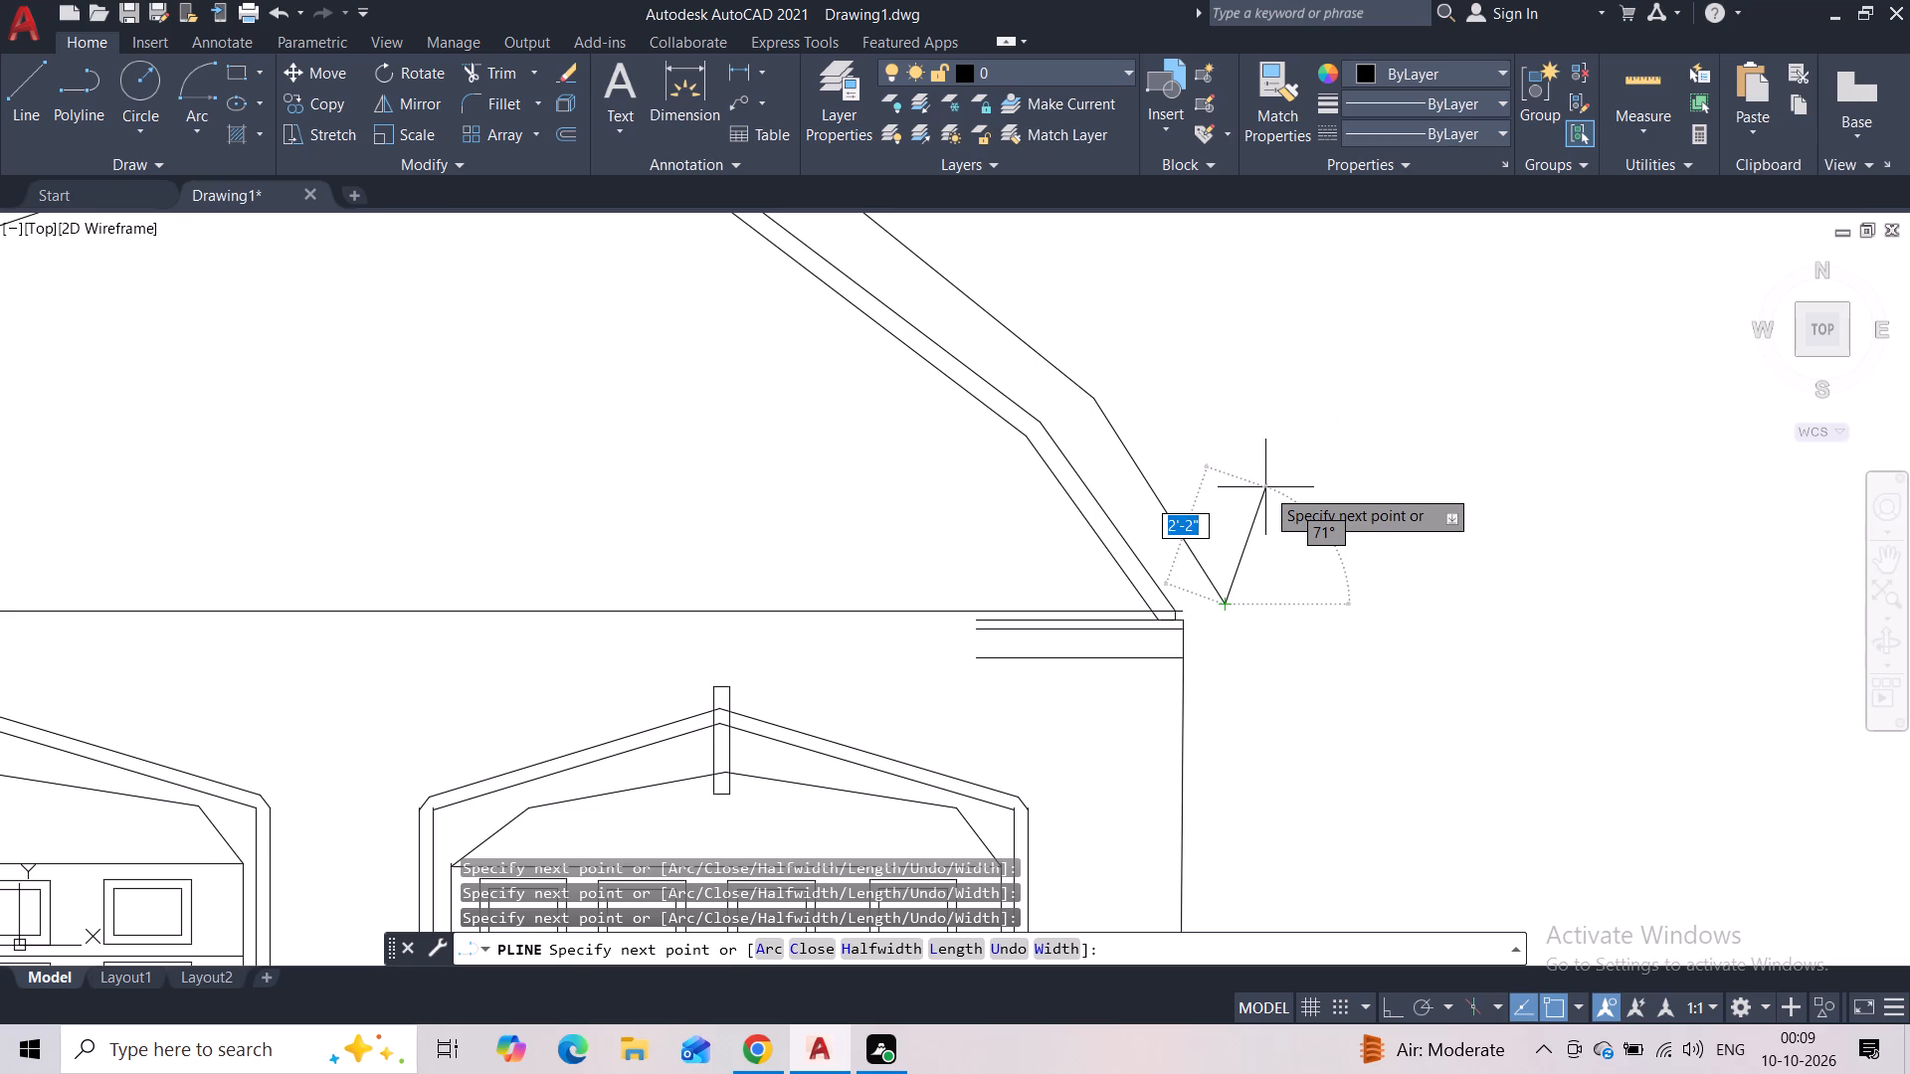
pyautogui.press('Escape')
pyautogui.scroll(-4, 1265, 487)
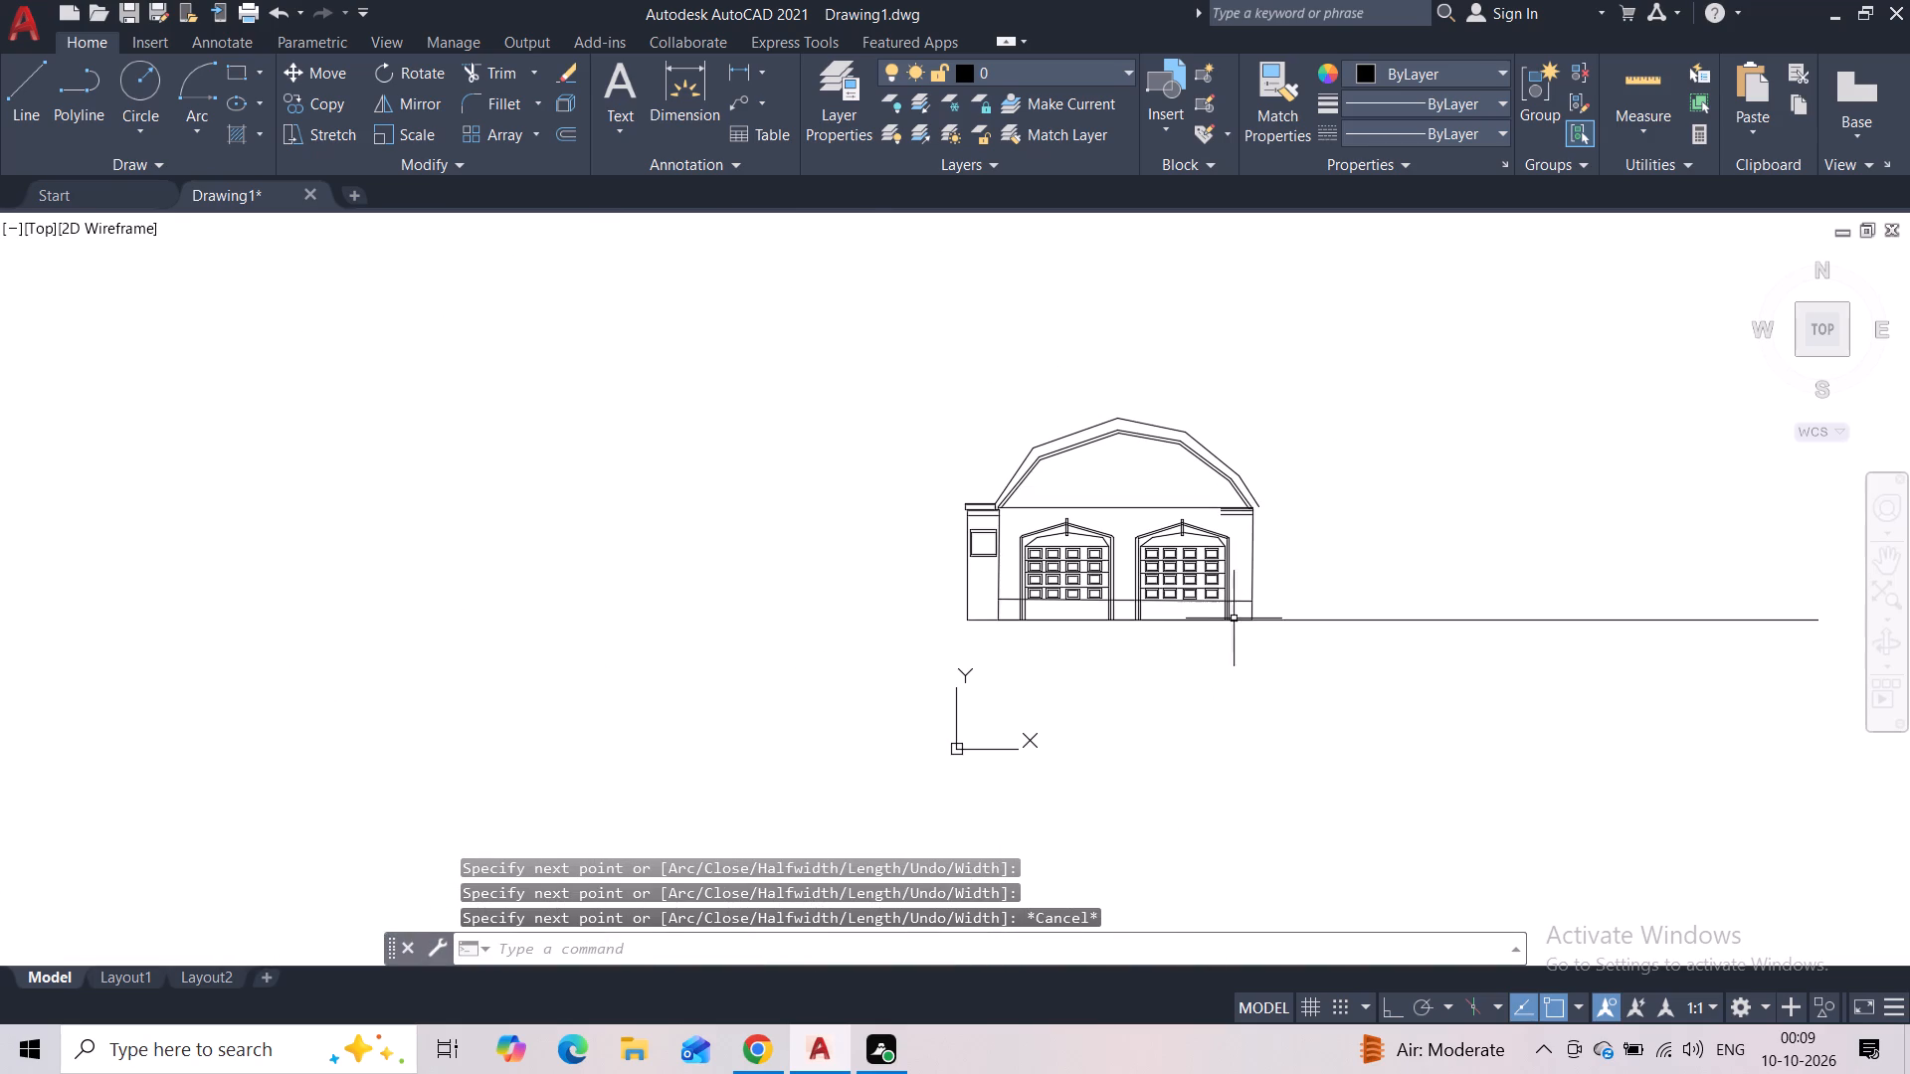
# Draw a horizontal line with Ortho on just above the arch's base line, ending above the inner end of the right upright's cap lines.
pyautogui.scroll(2, 1122, 494)
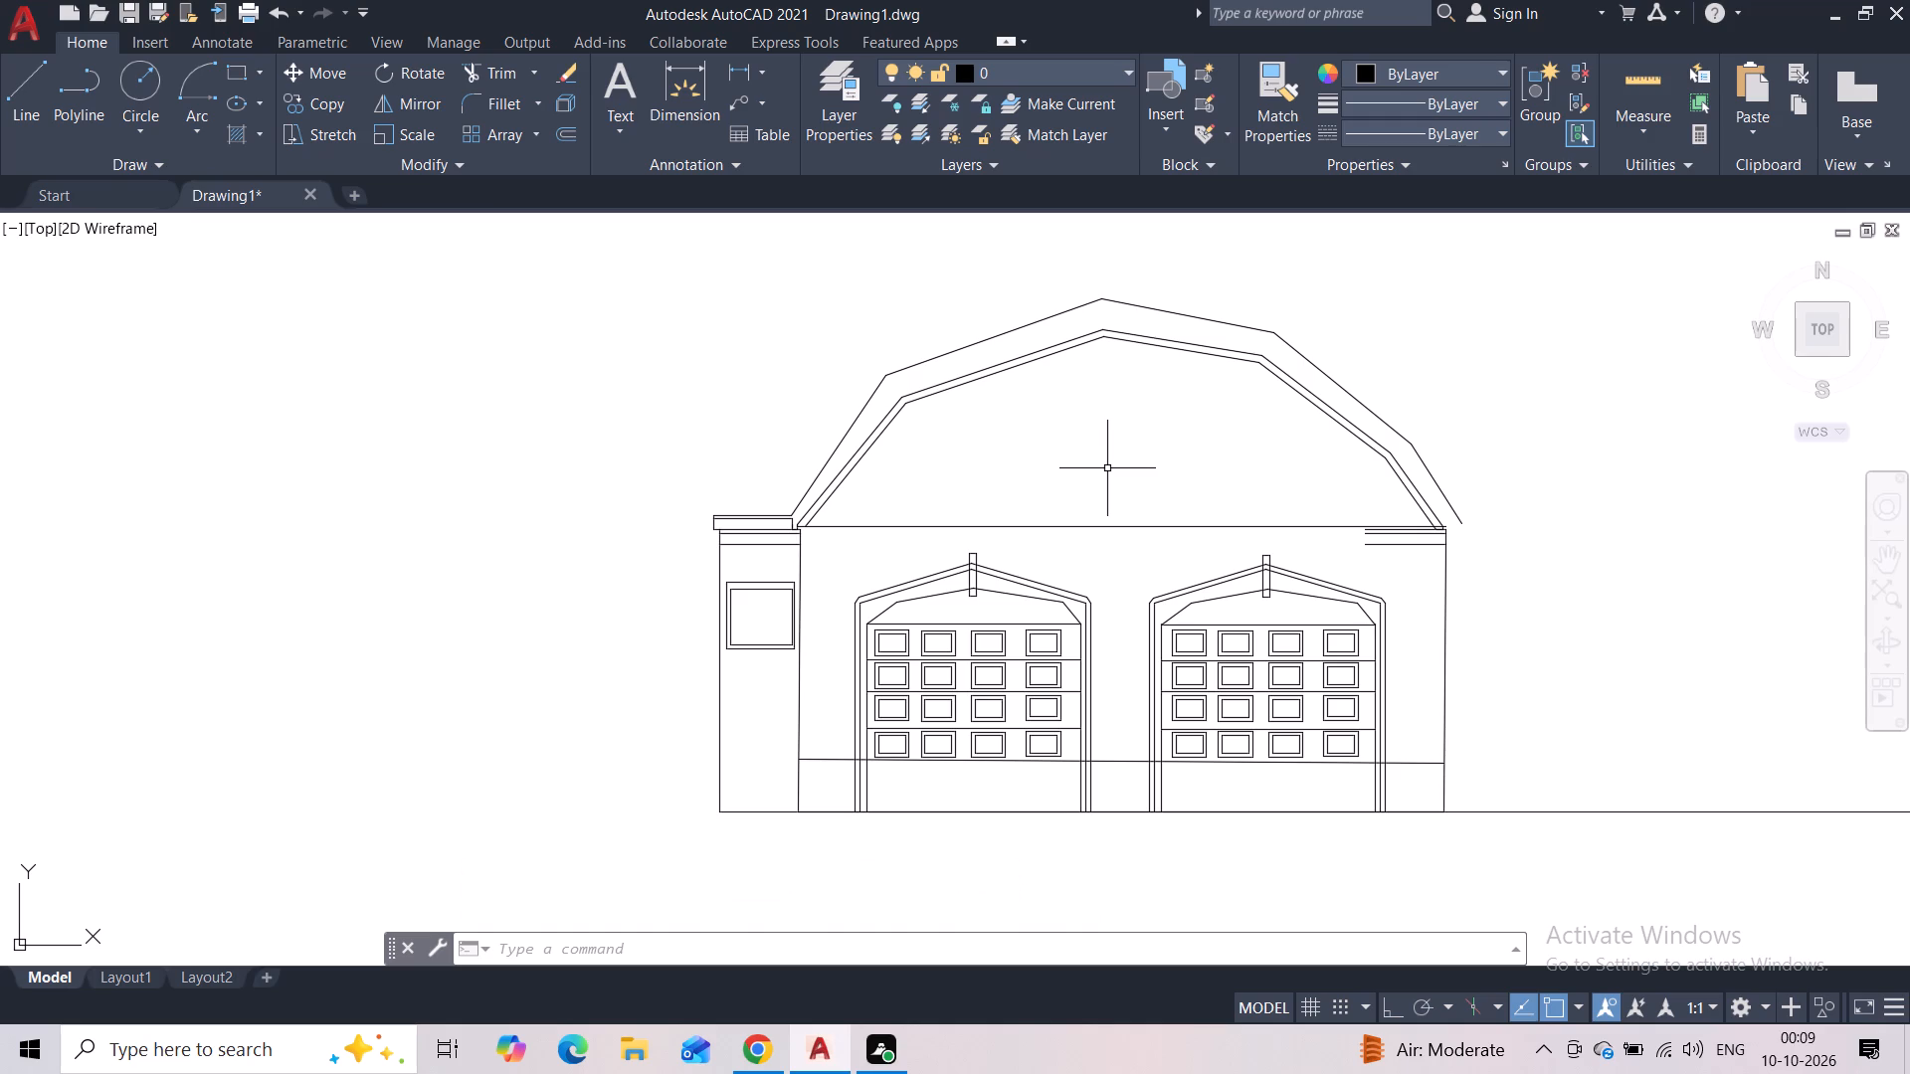
pyautogui.click(38, 101)
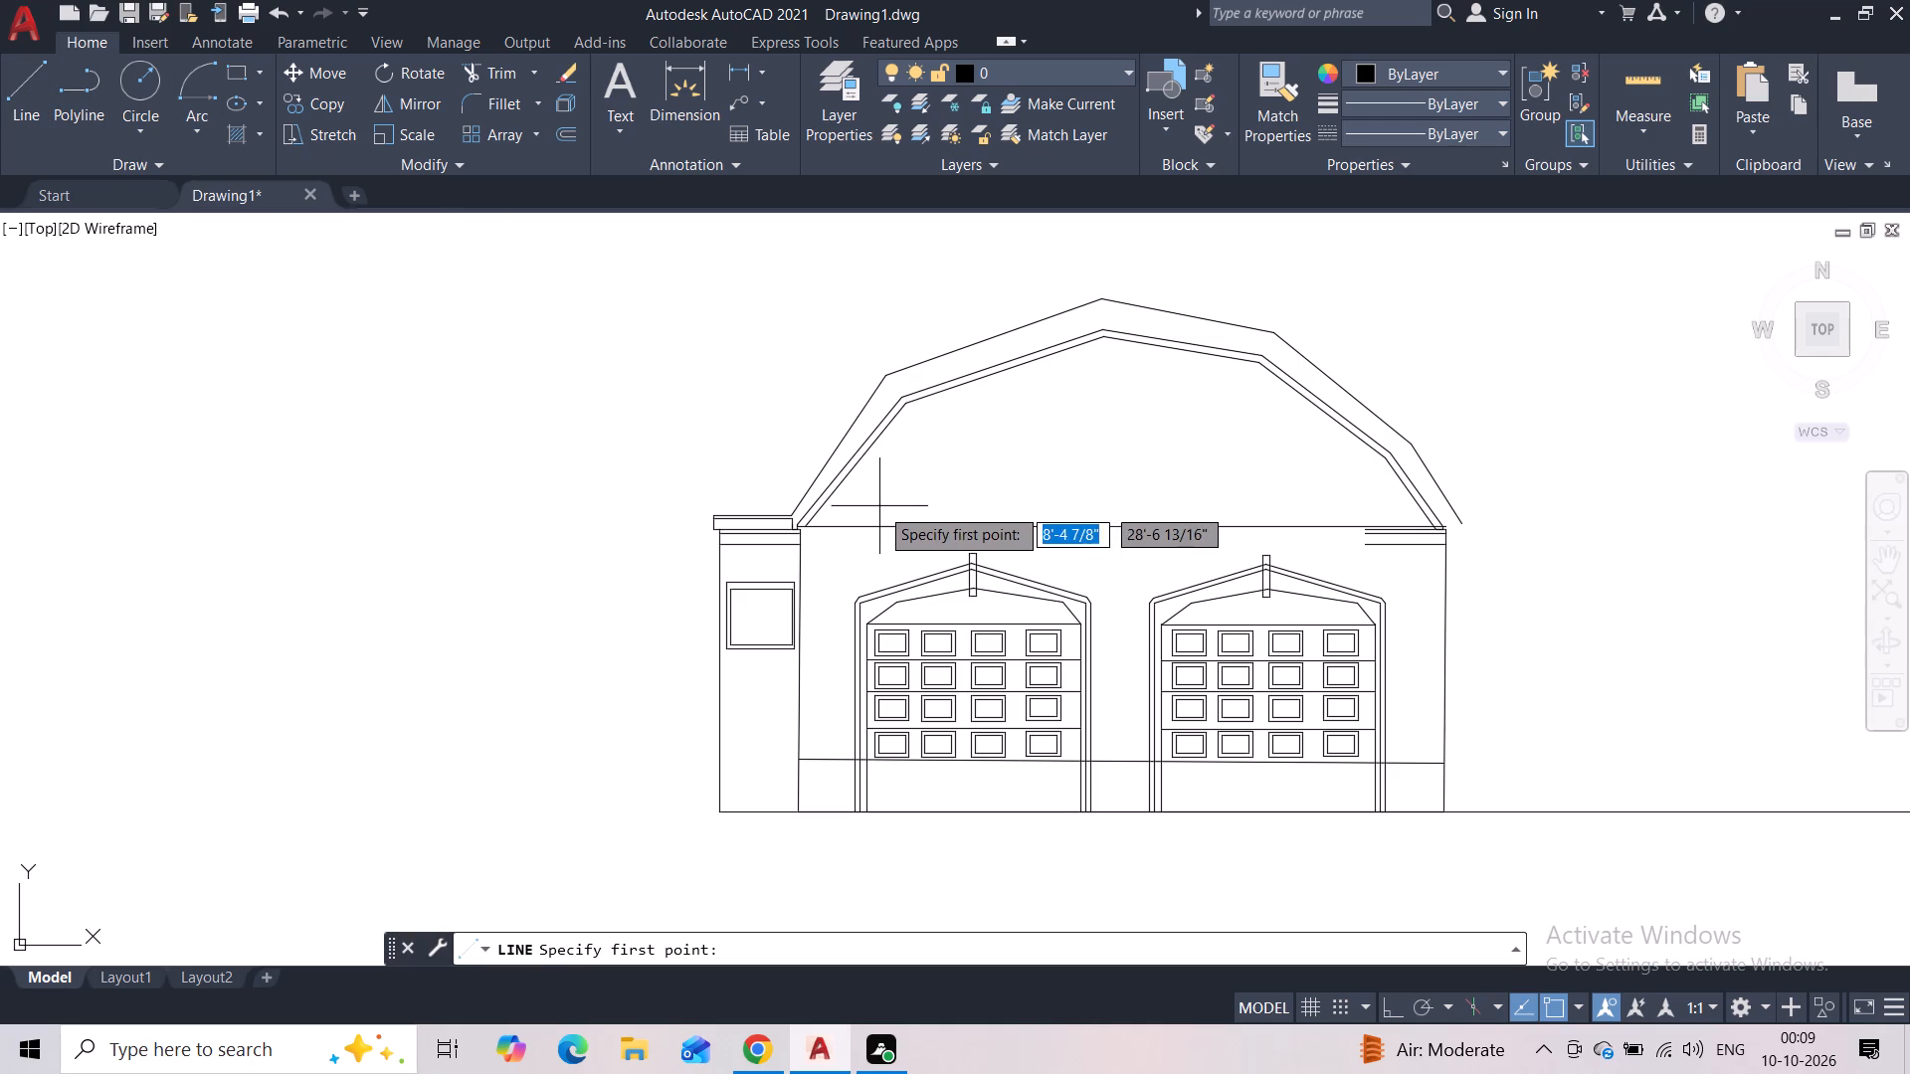
pyautogui.click(879, 507)
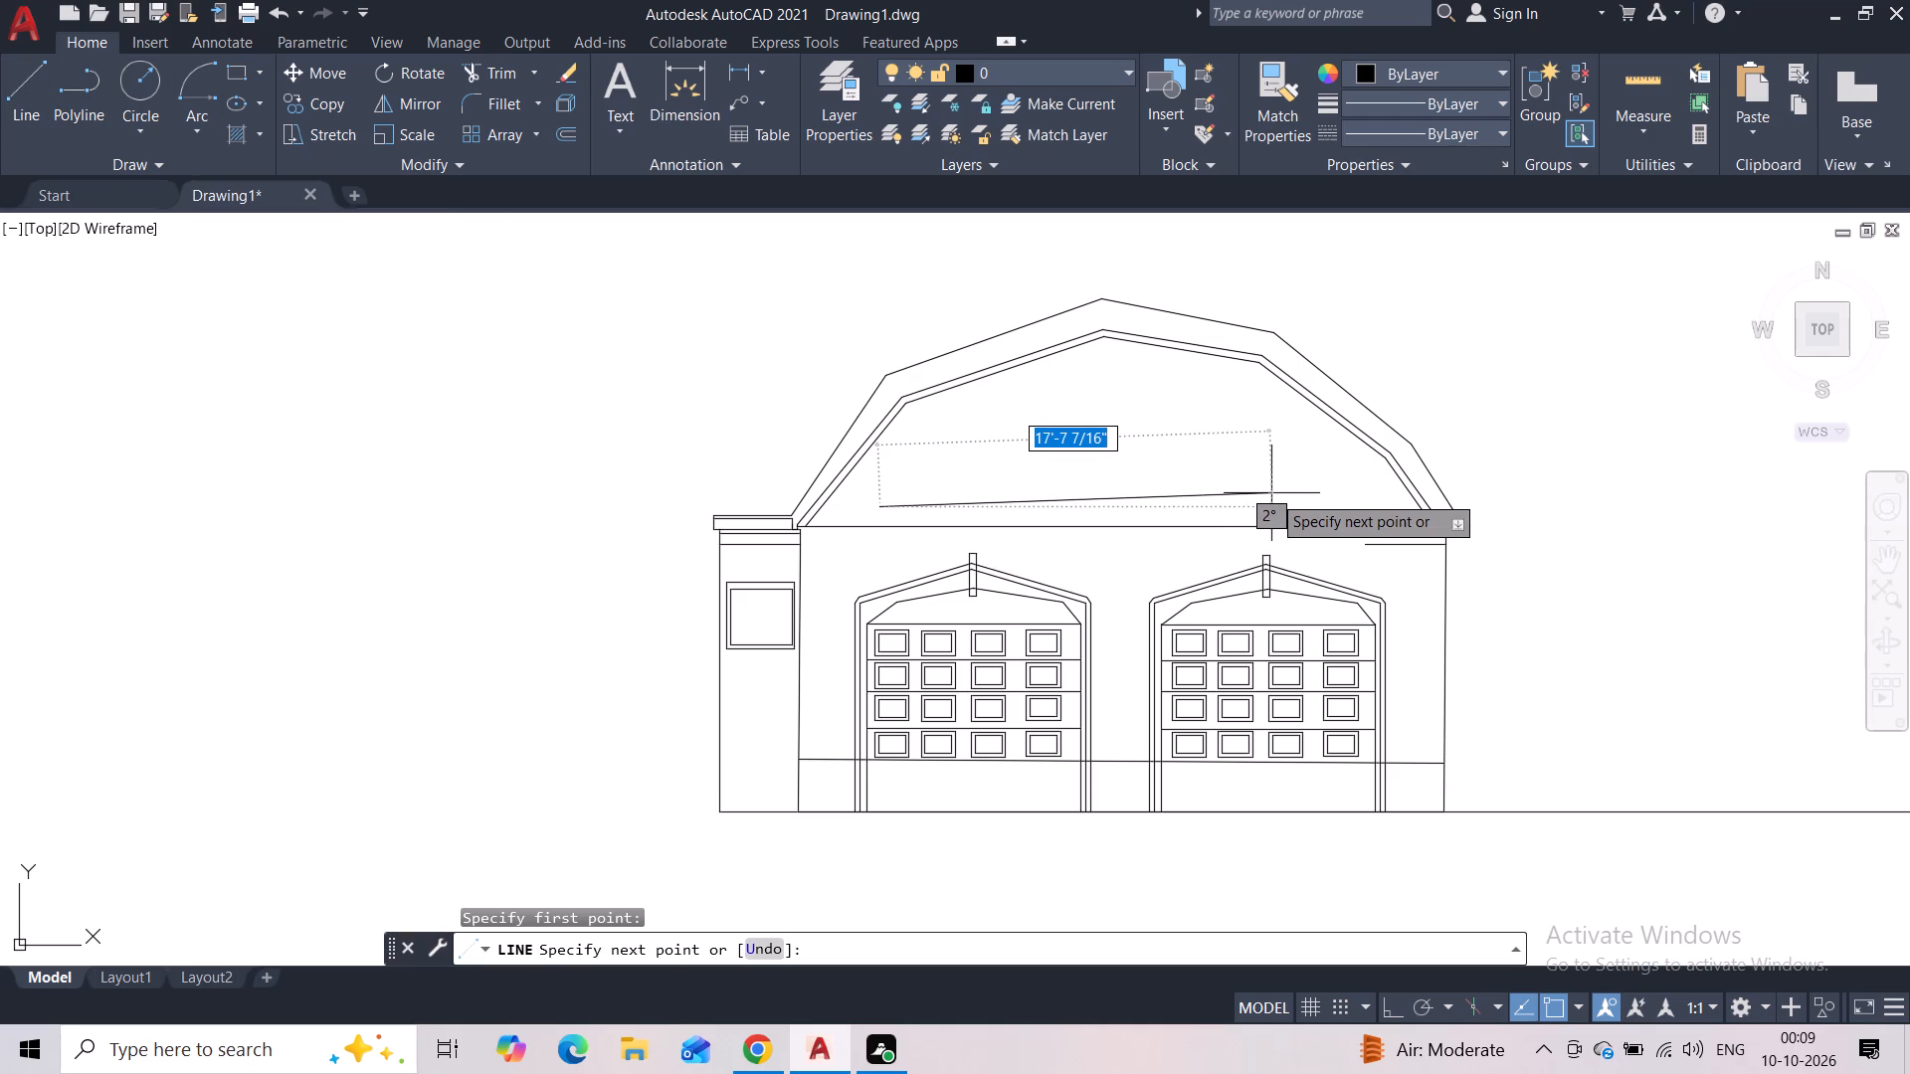
pyautogui.press('F9')
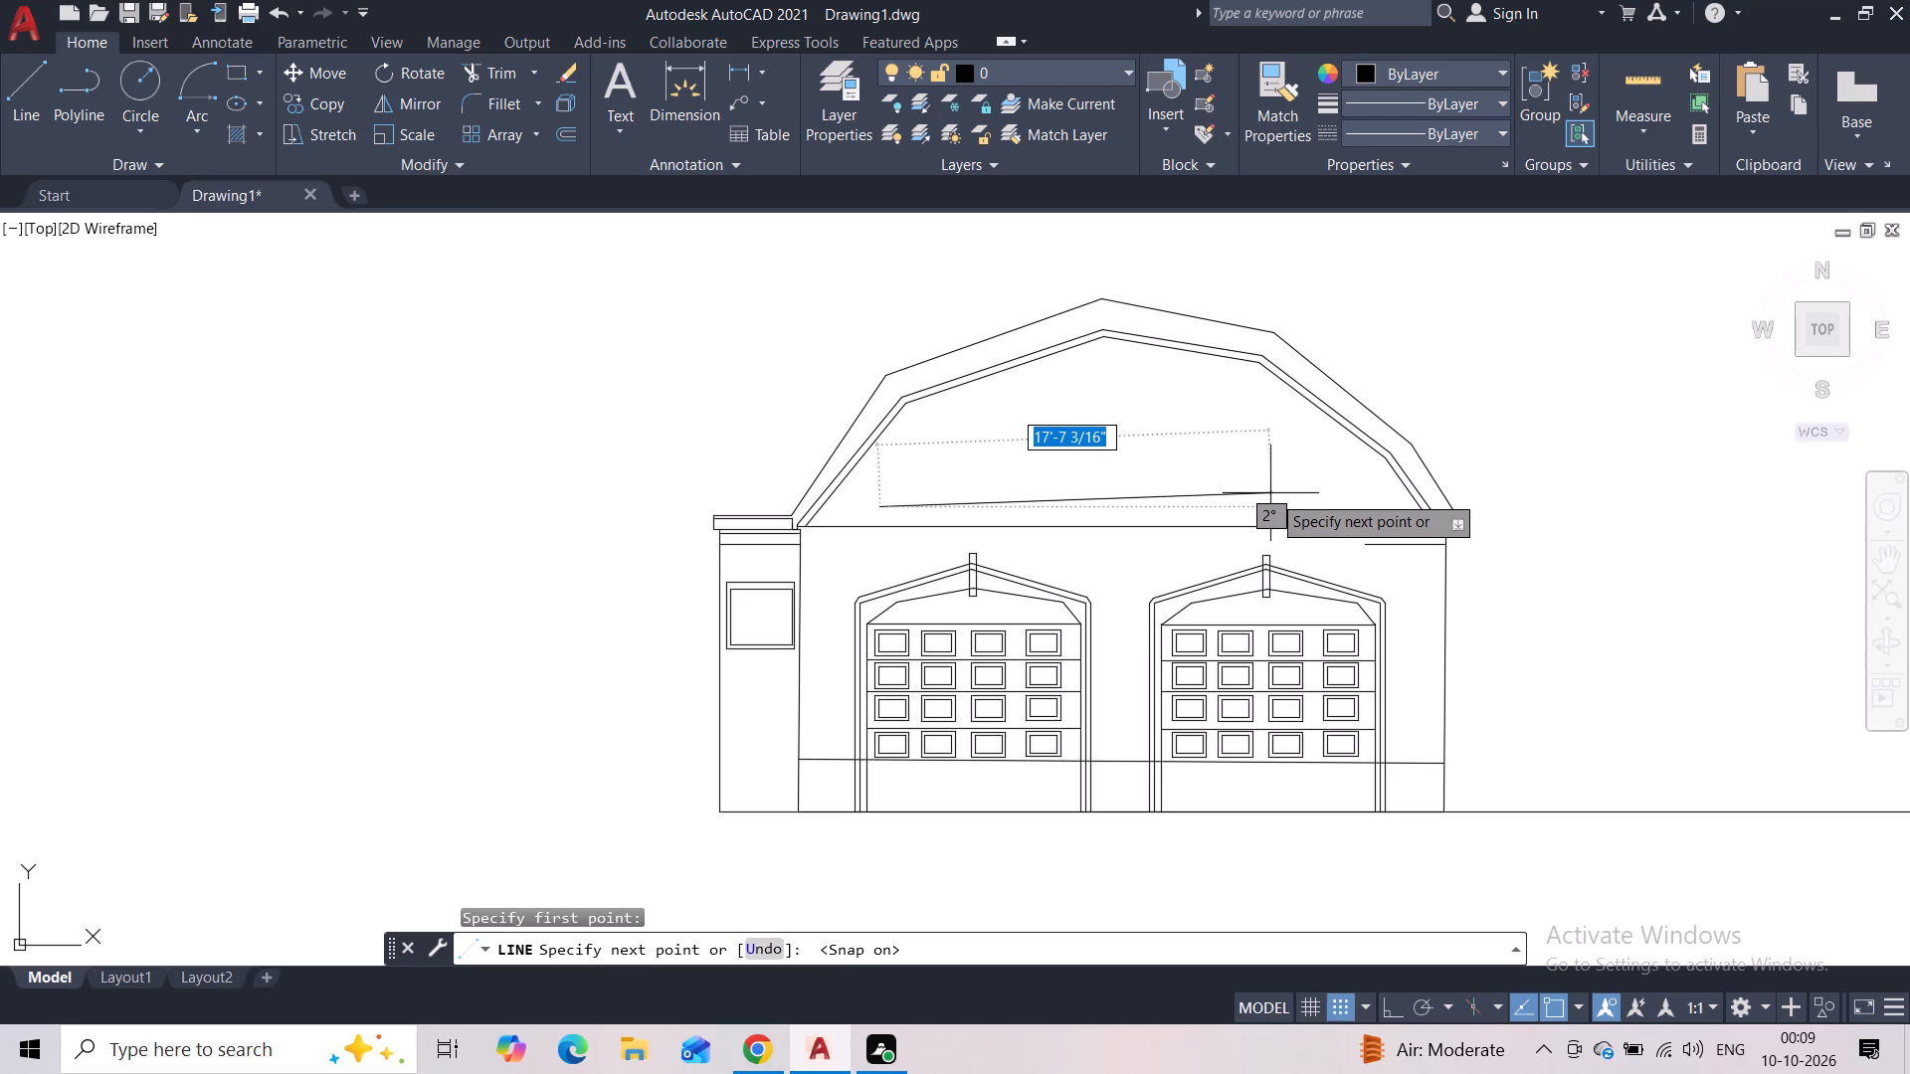
pyautogui.press('F8')
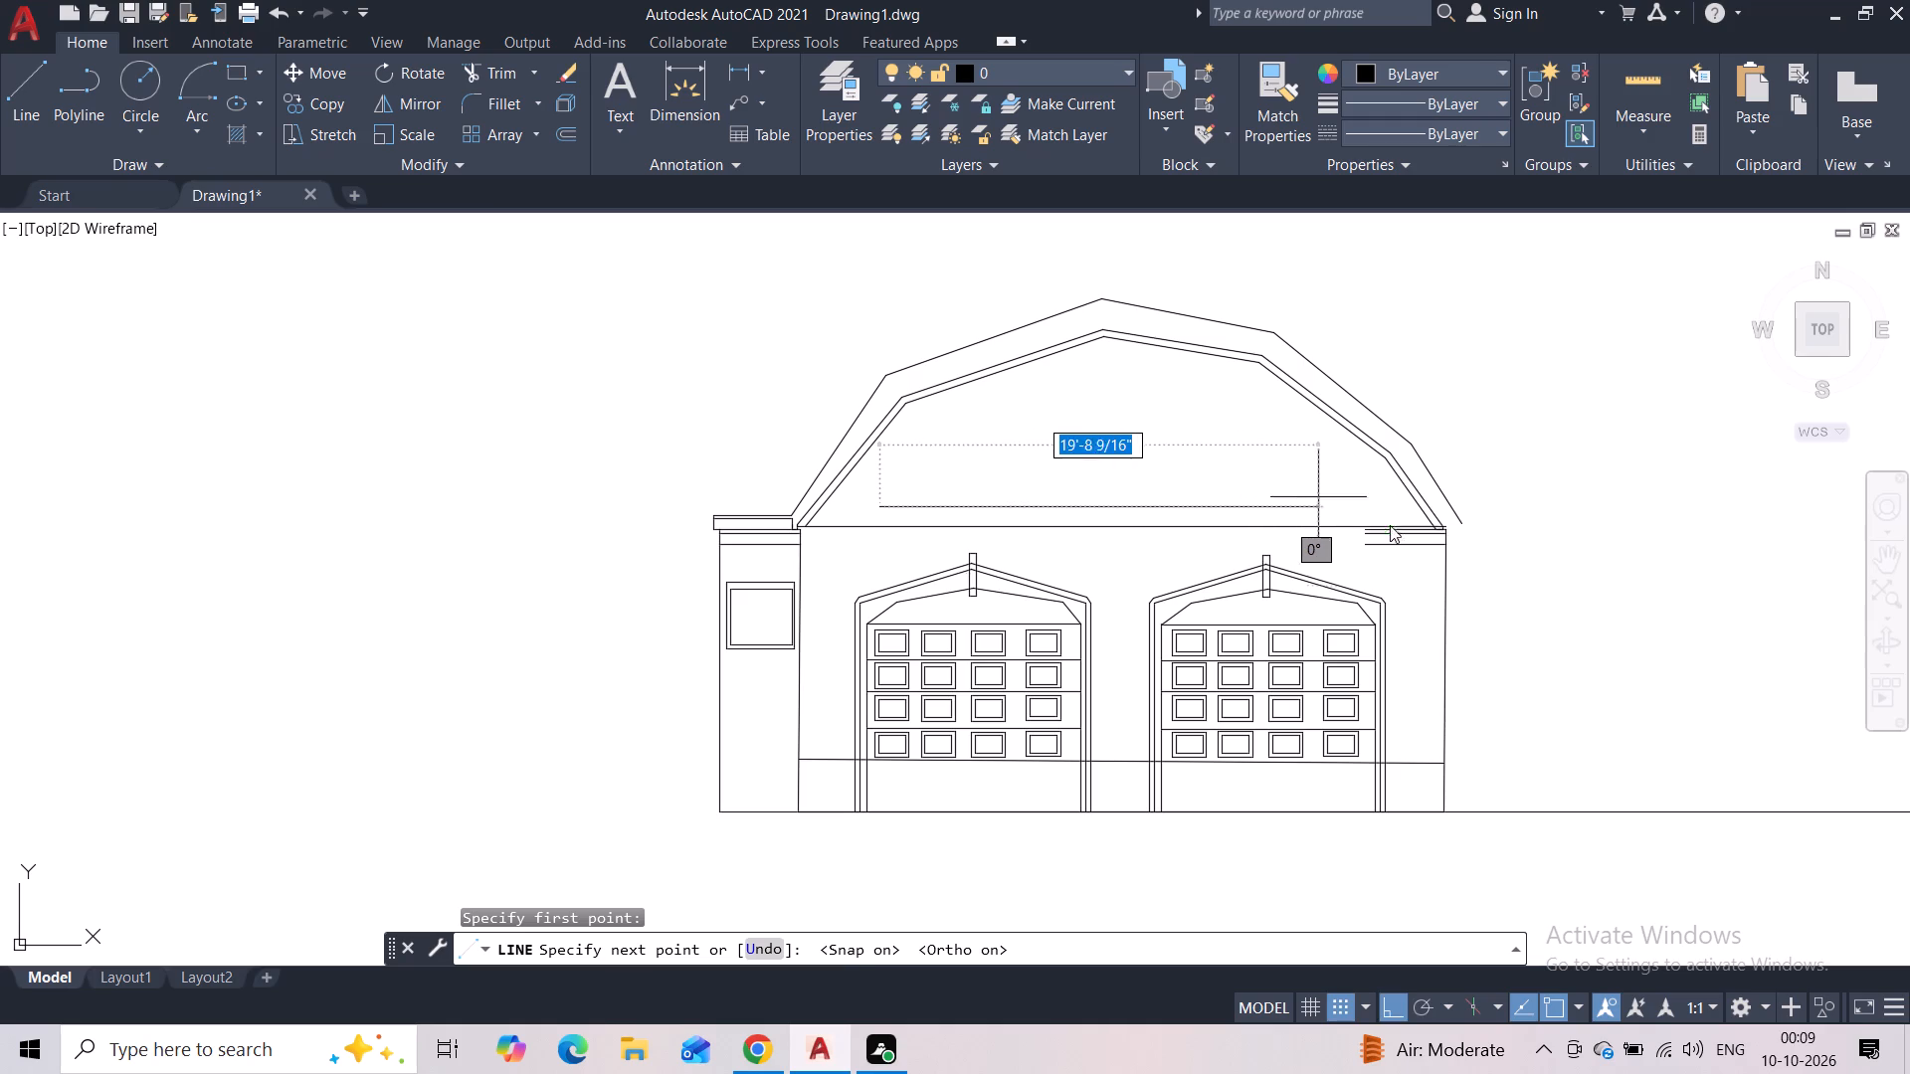
pyautogui.click(1362, 510)
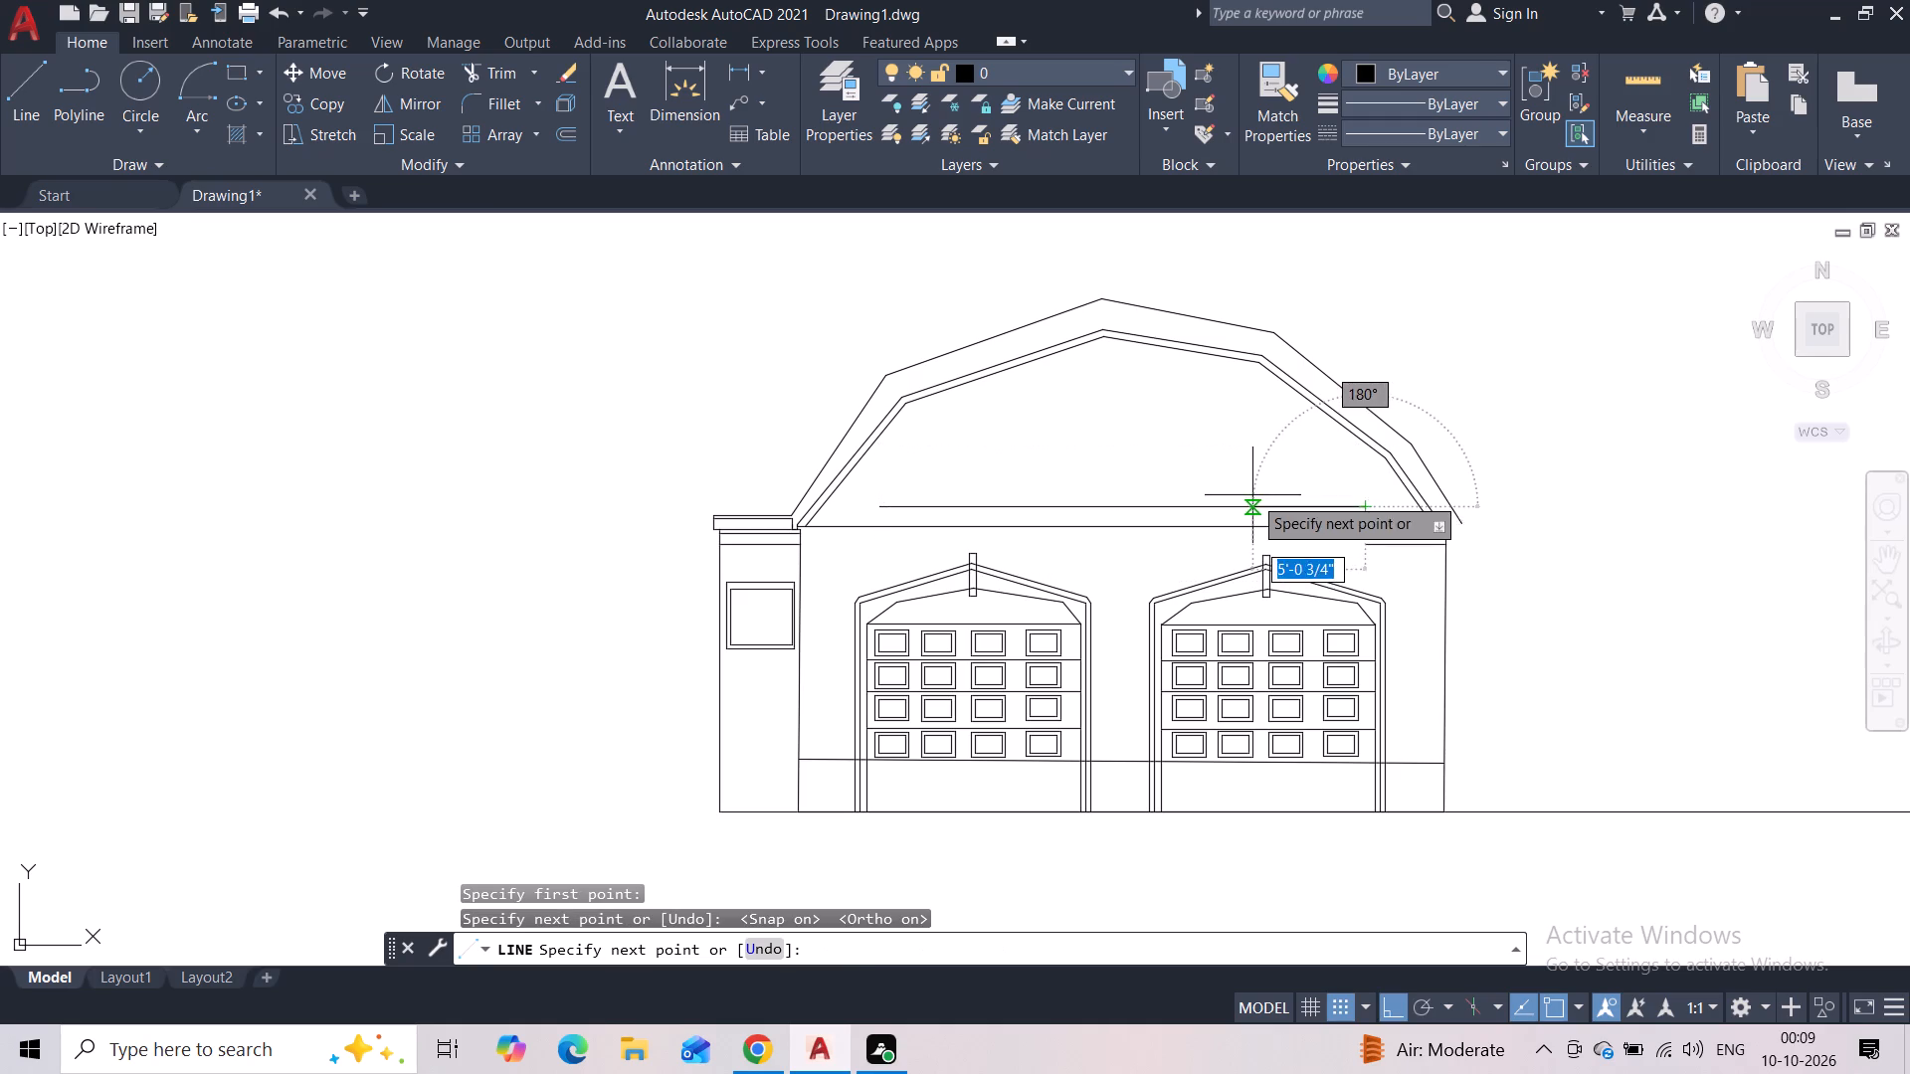
pyautogui.press('Escape')
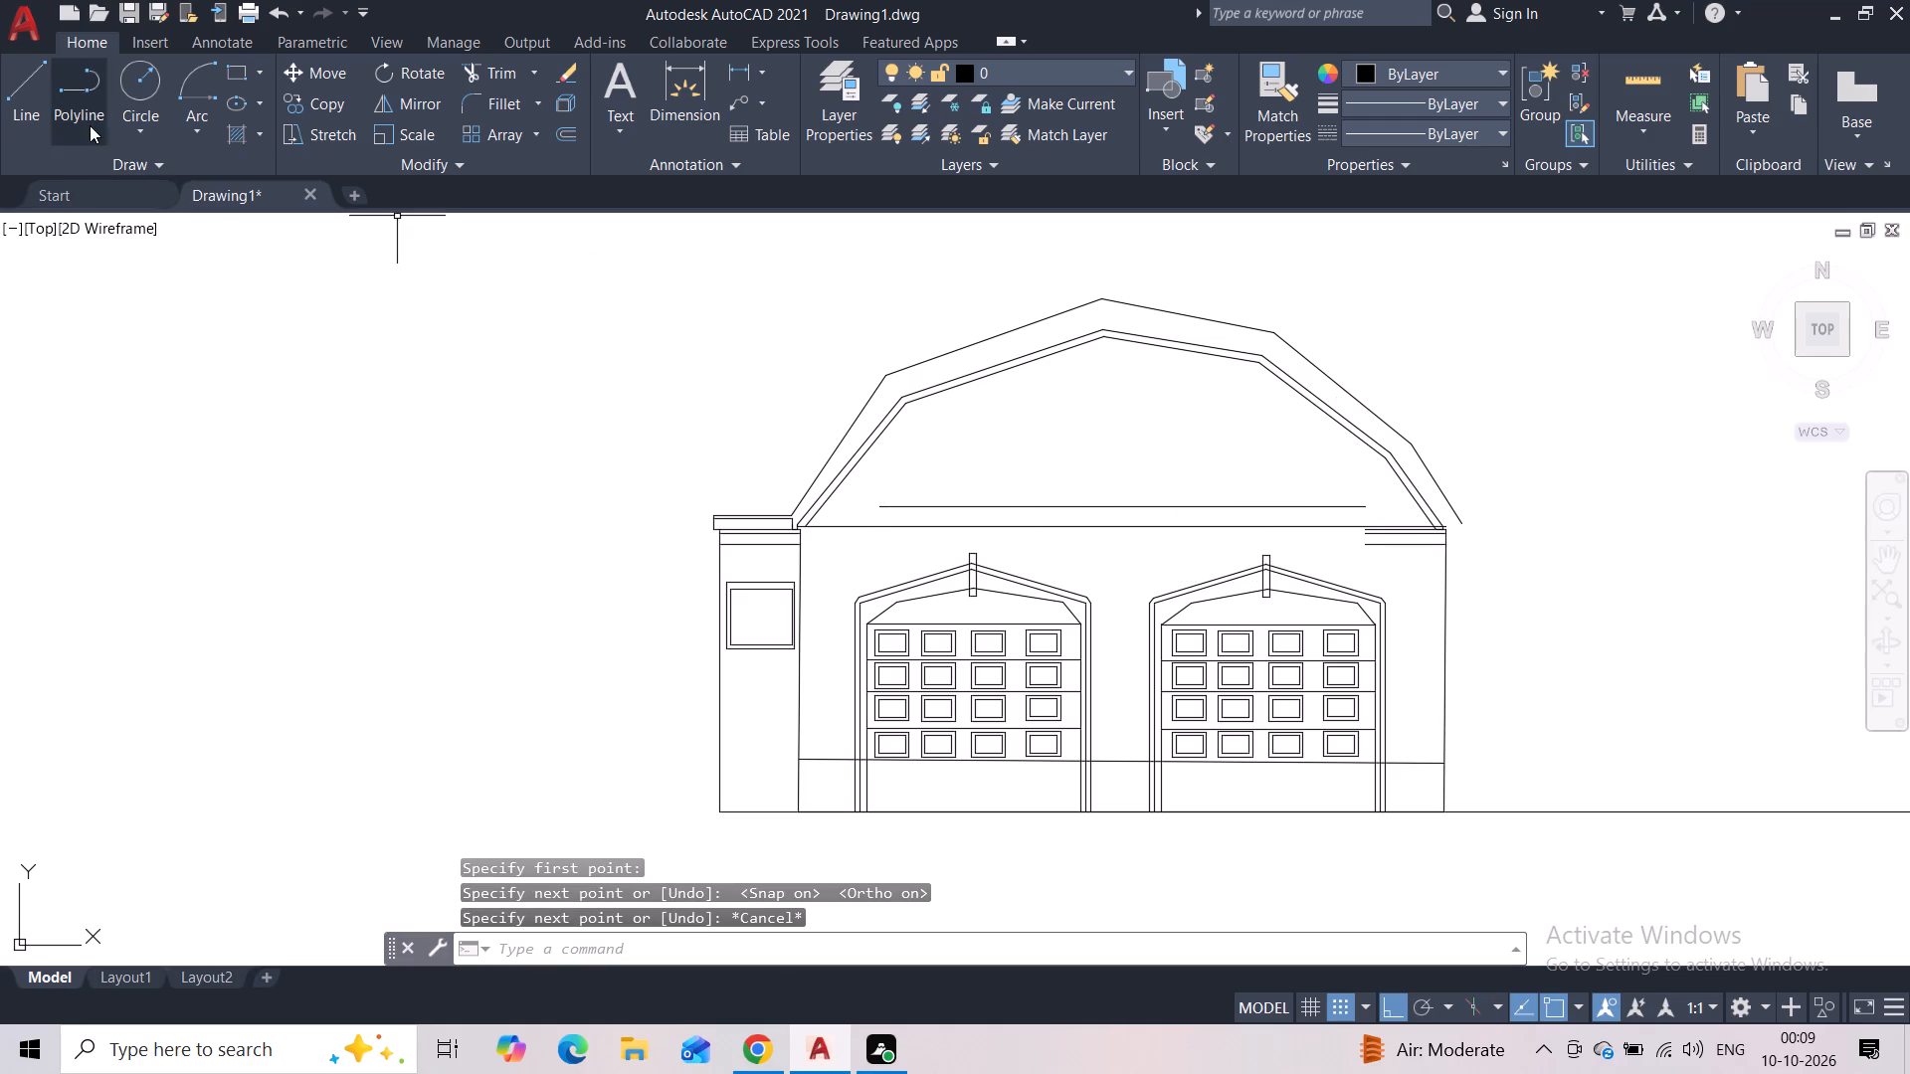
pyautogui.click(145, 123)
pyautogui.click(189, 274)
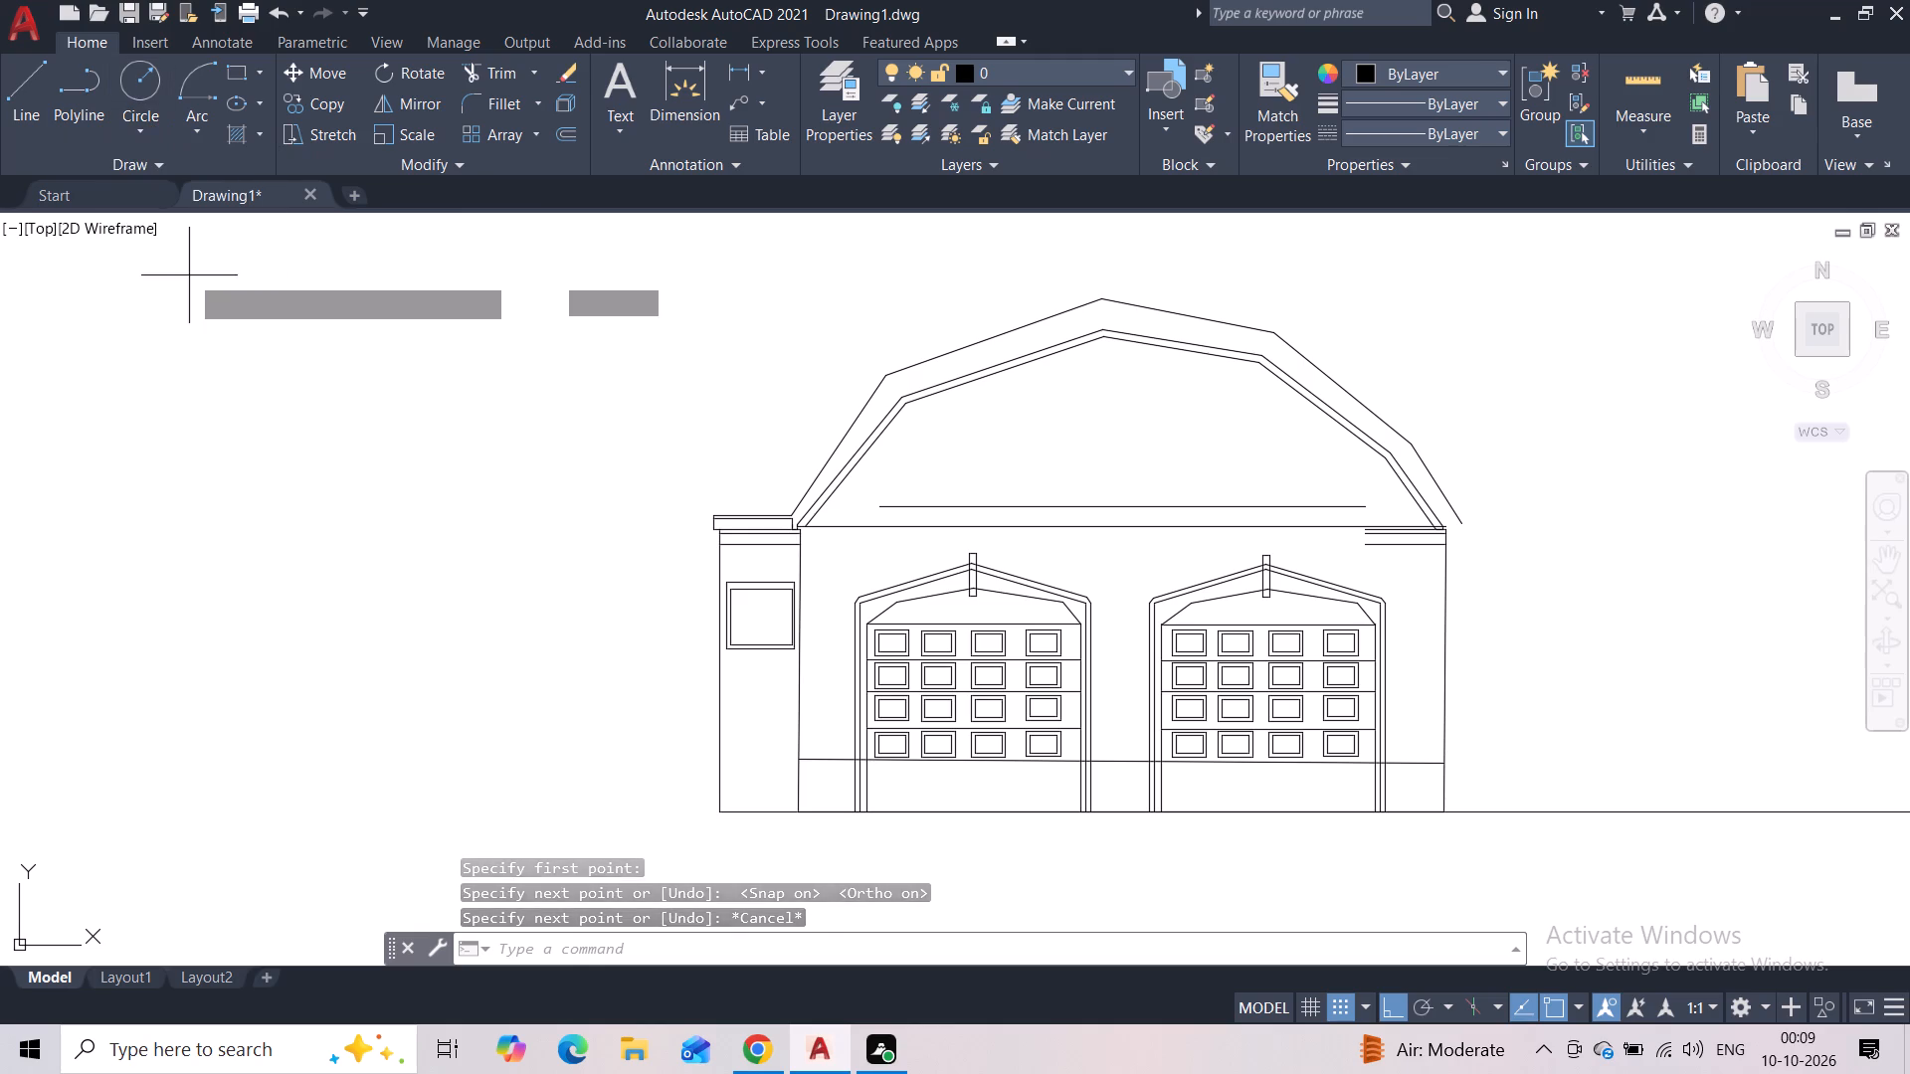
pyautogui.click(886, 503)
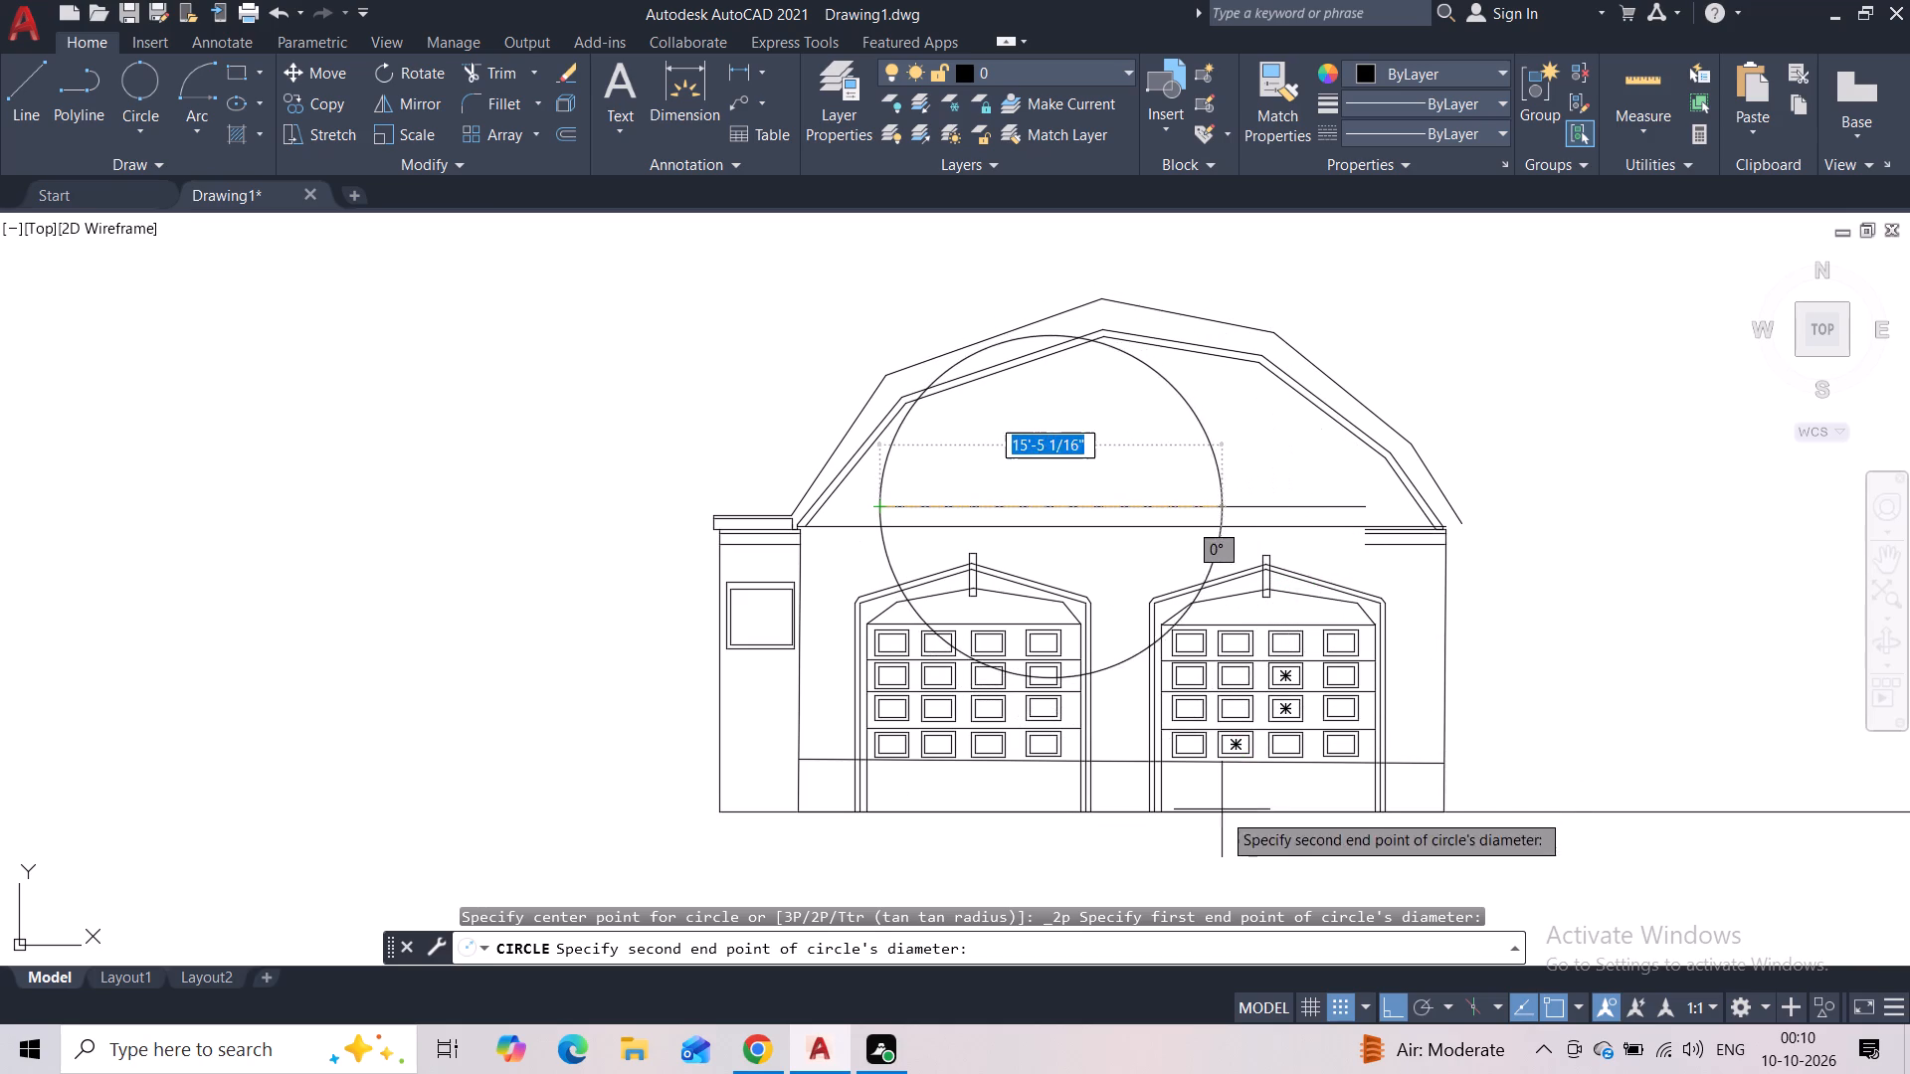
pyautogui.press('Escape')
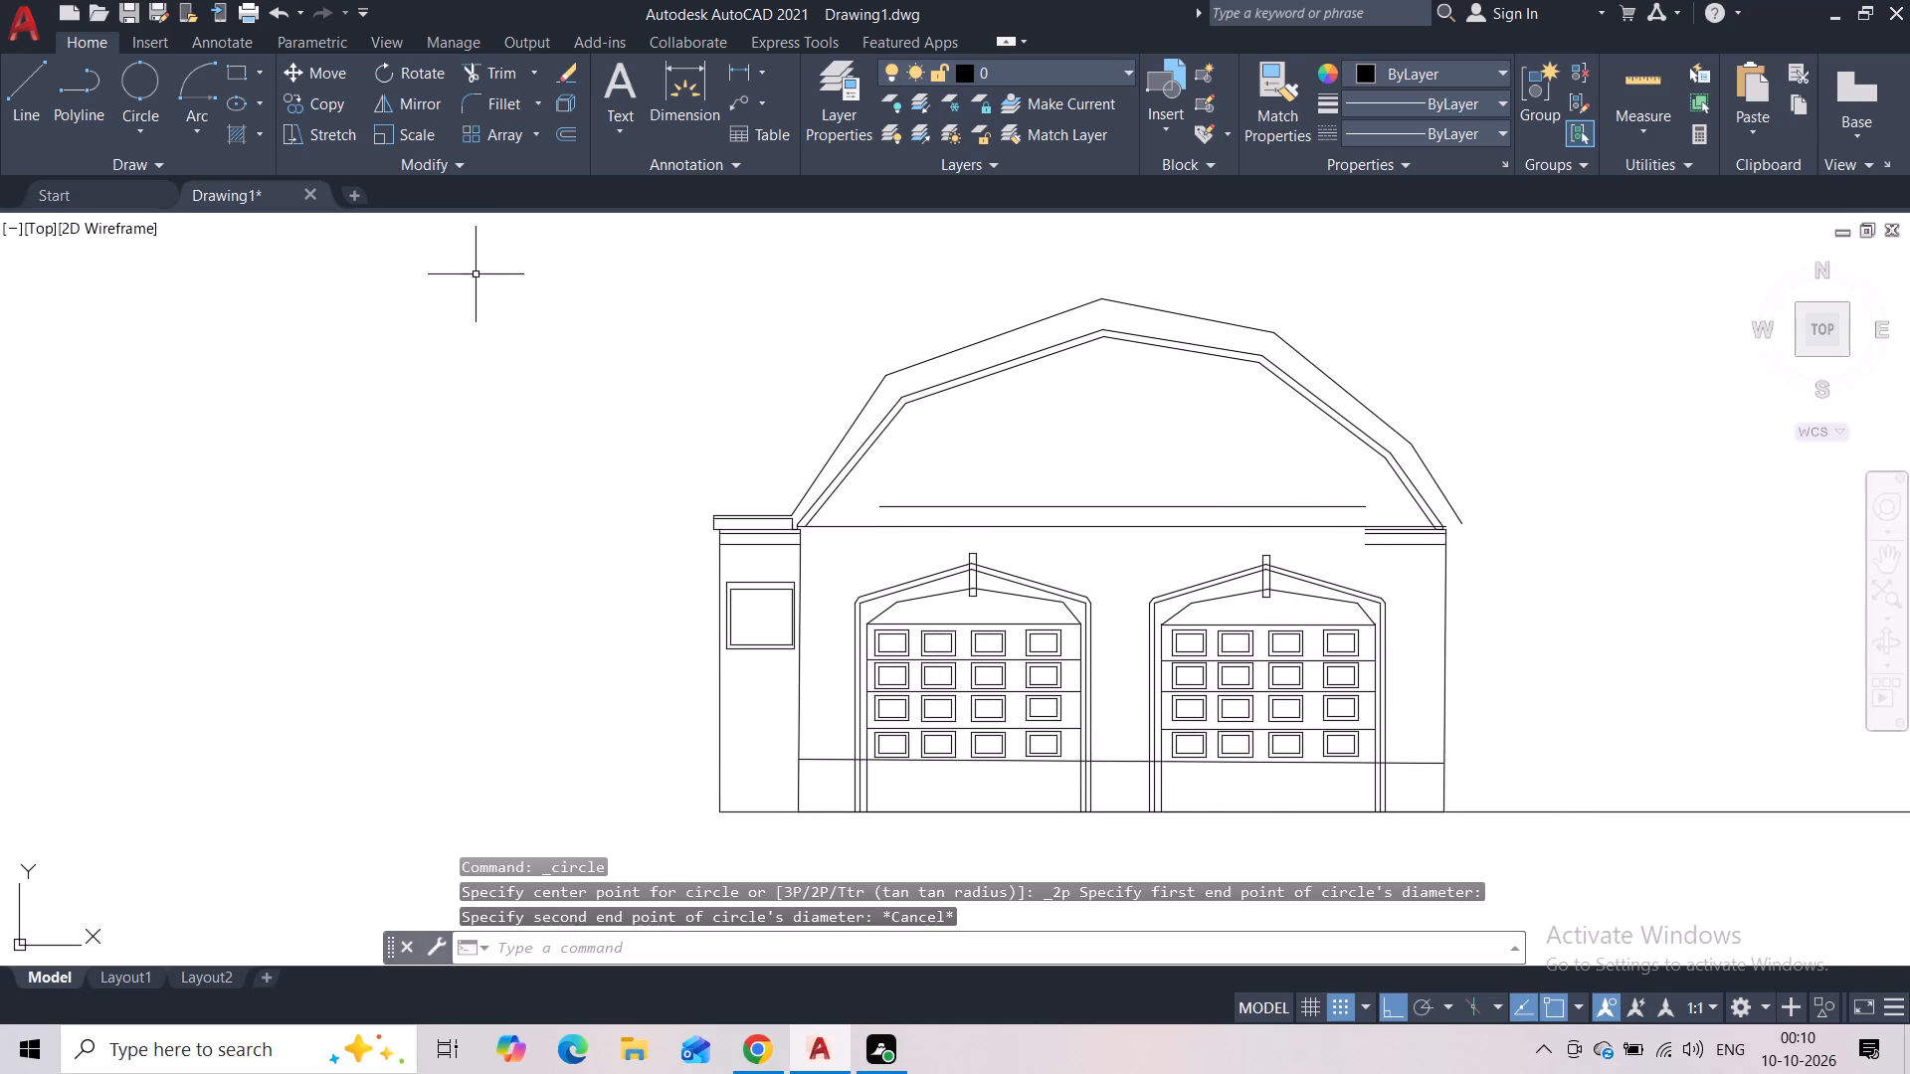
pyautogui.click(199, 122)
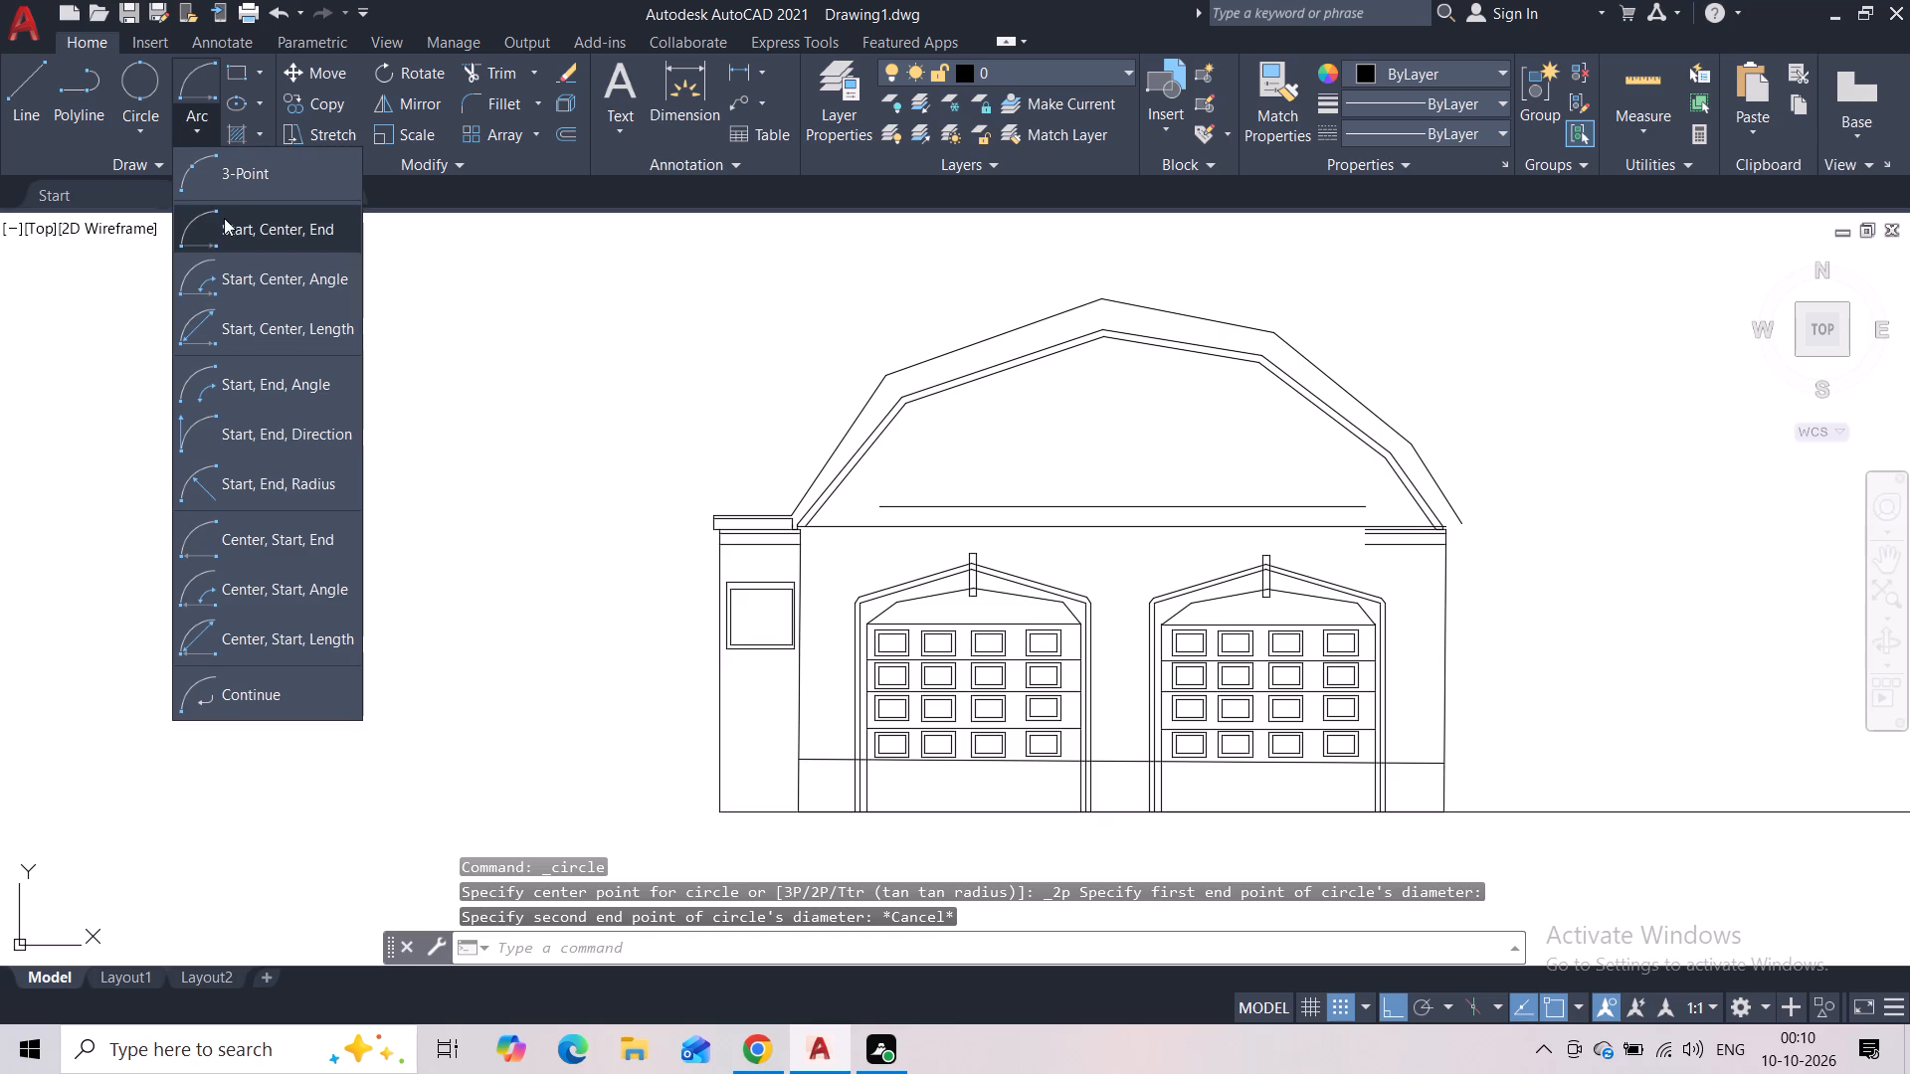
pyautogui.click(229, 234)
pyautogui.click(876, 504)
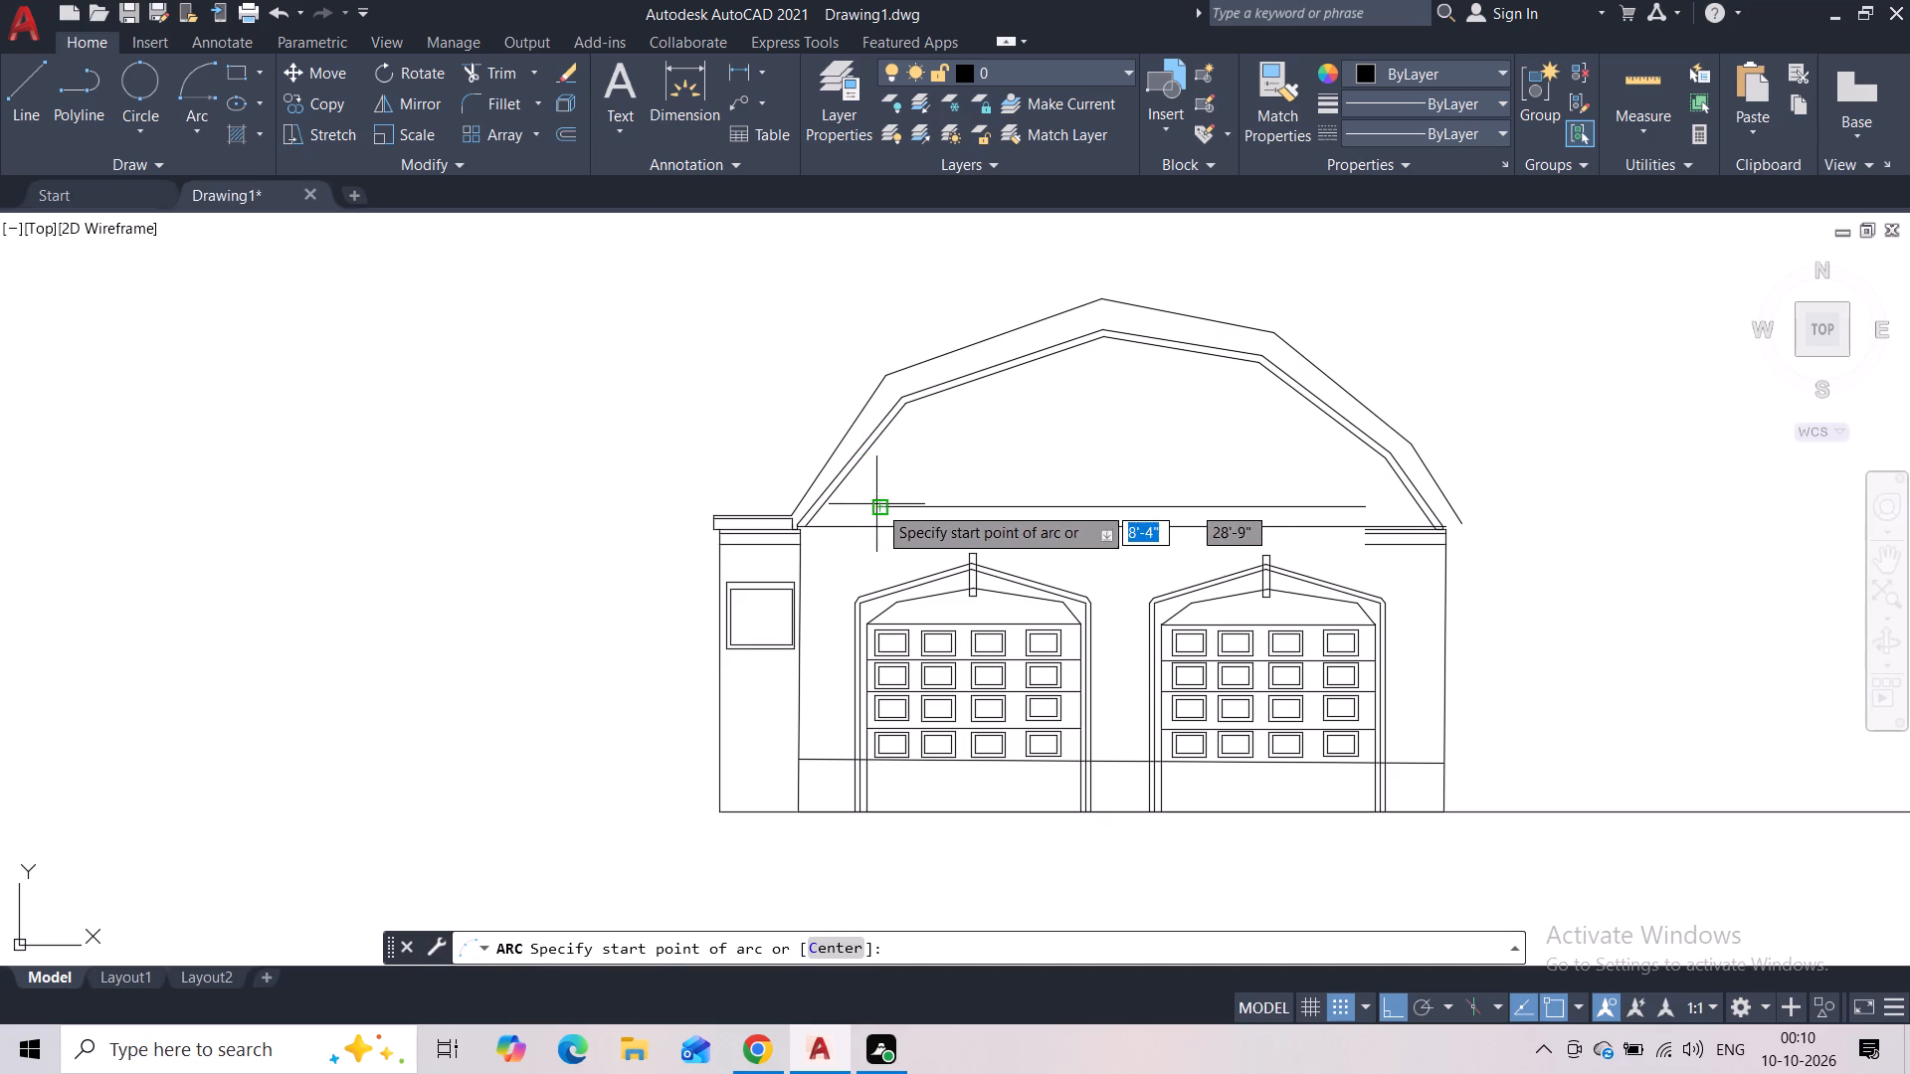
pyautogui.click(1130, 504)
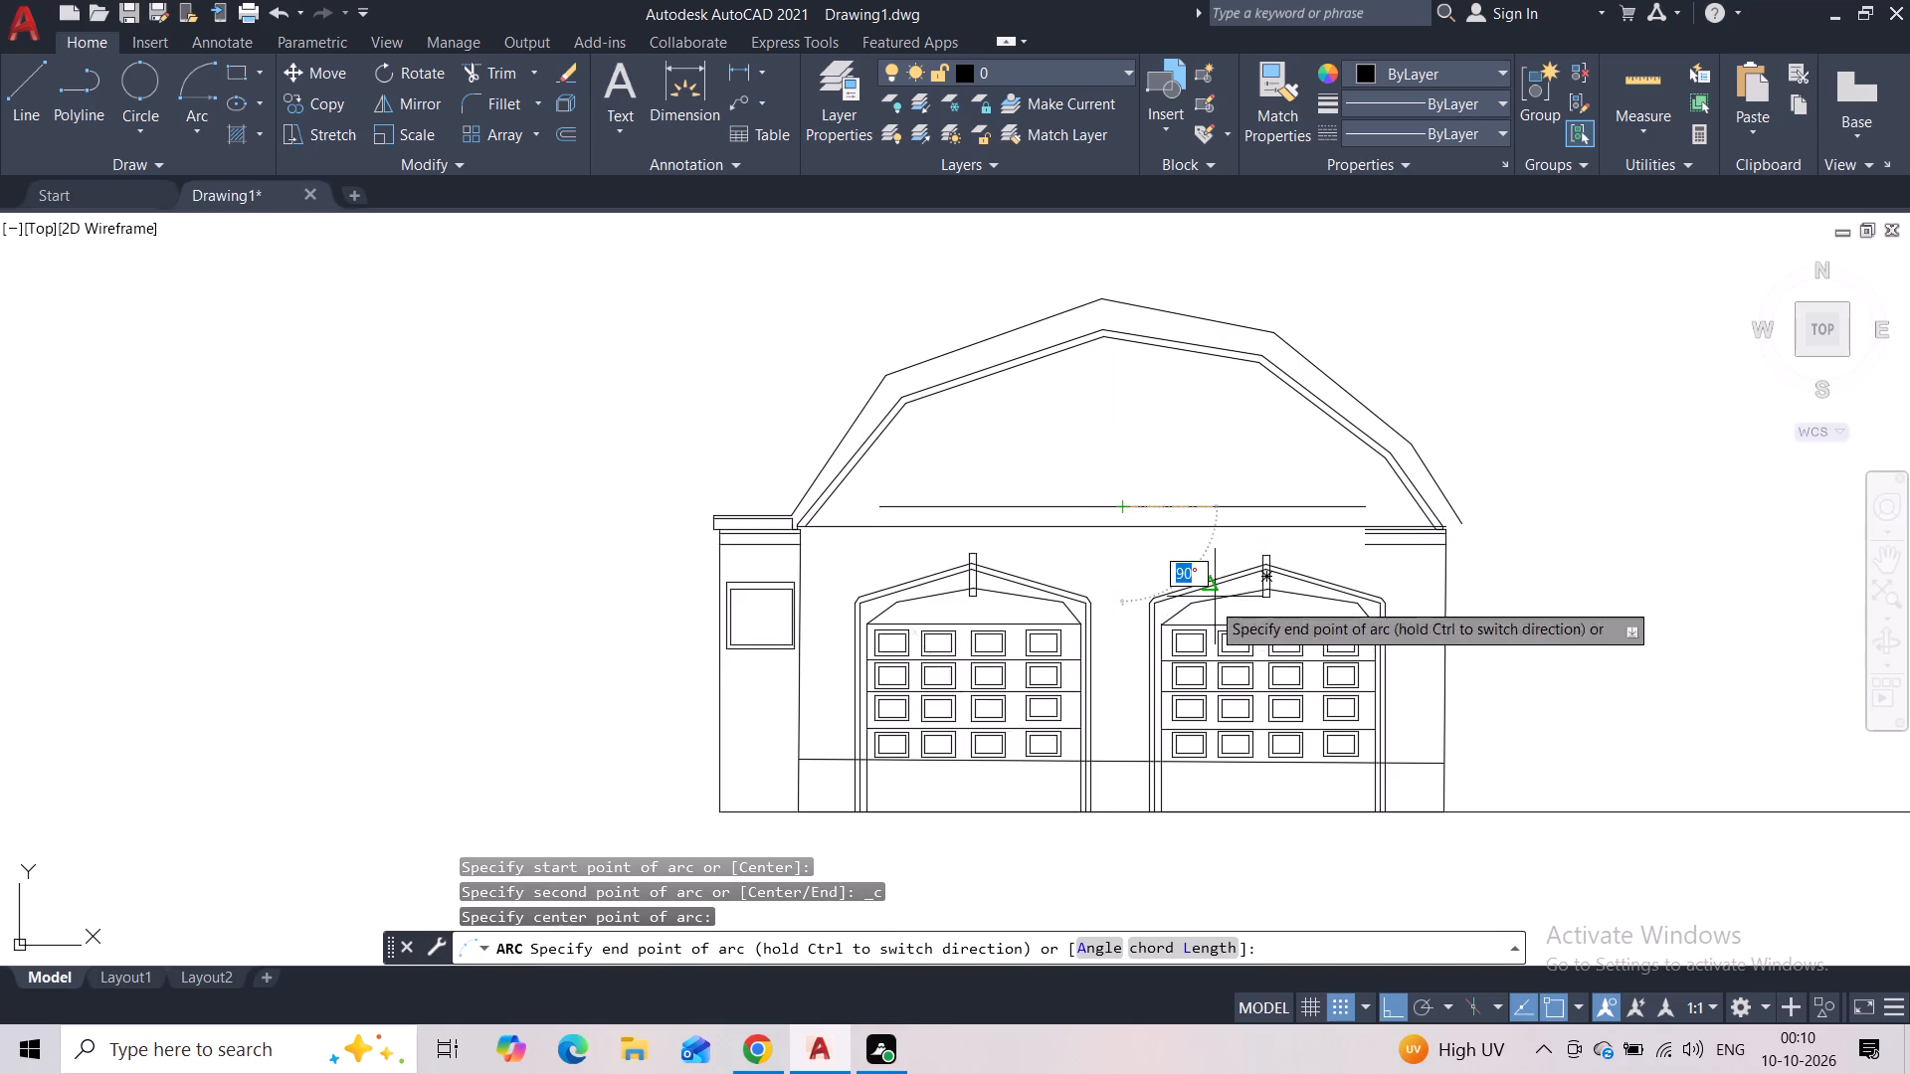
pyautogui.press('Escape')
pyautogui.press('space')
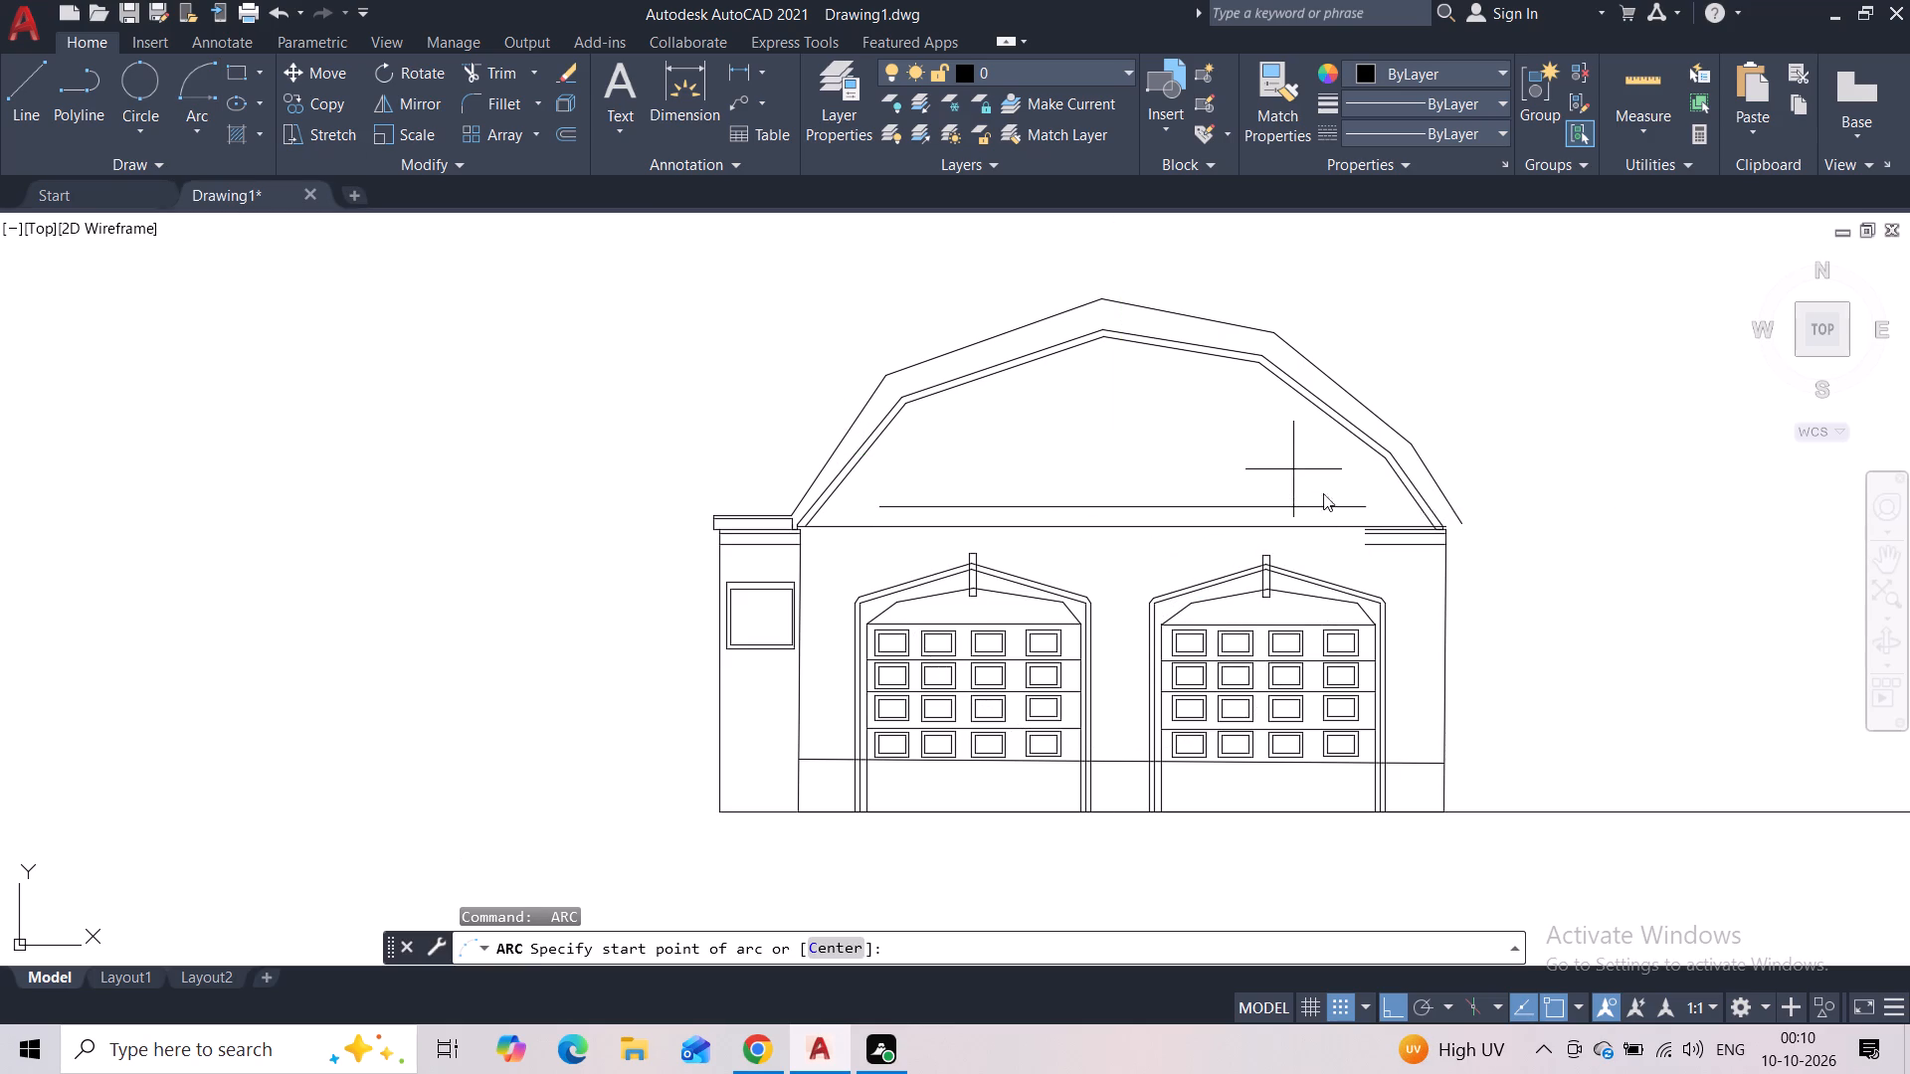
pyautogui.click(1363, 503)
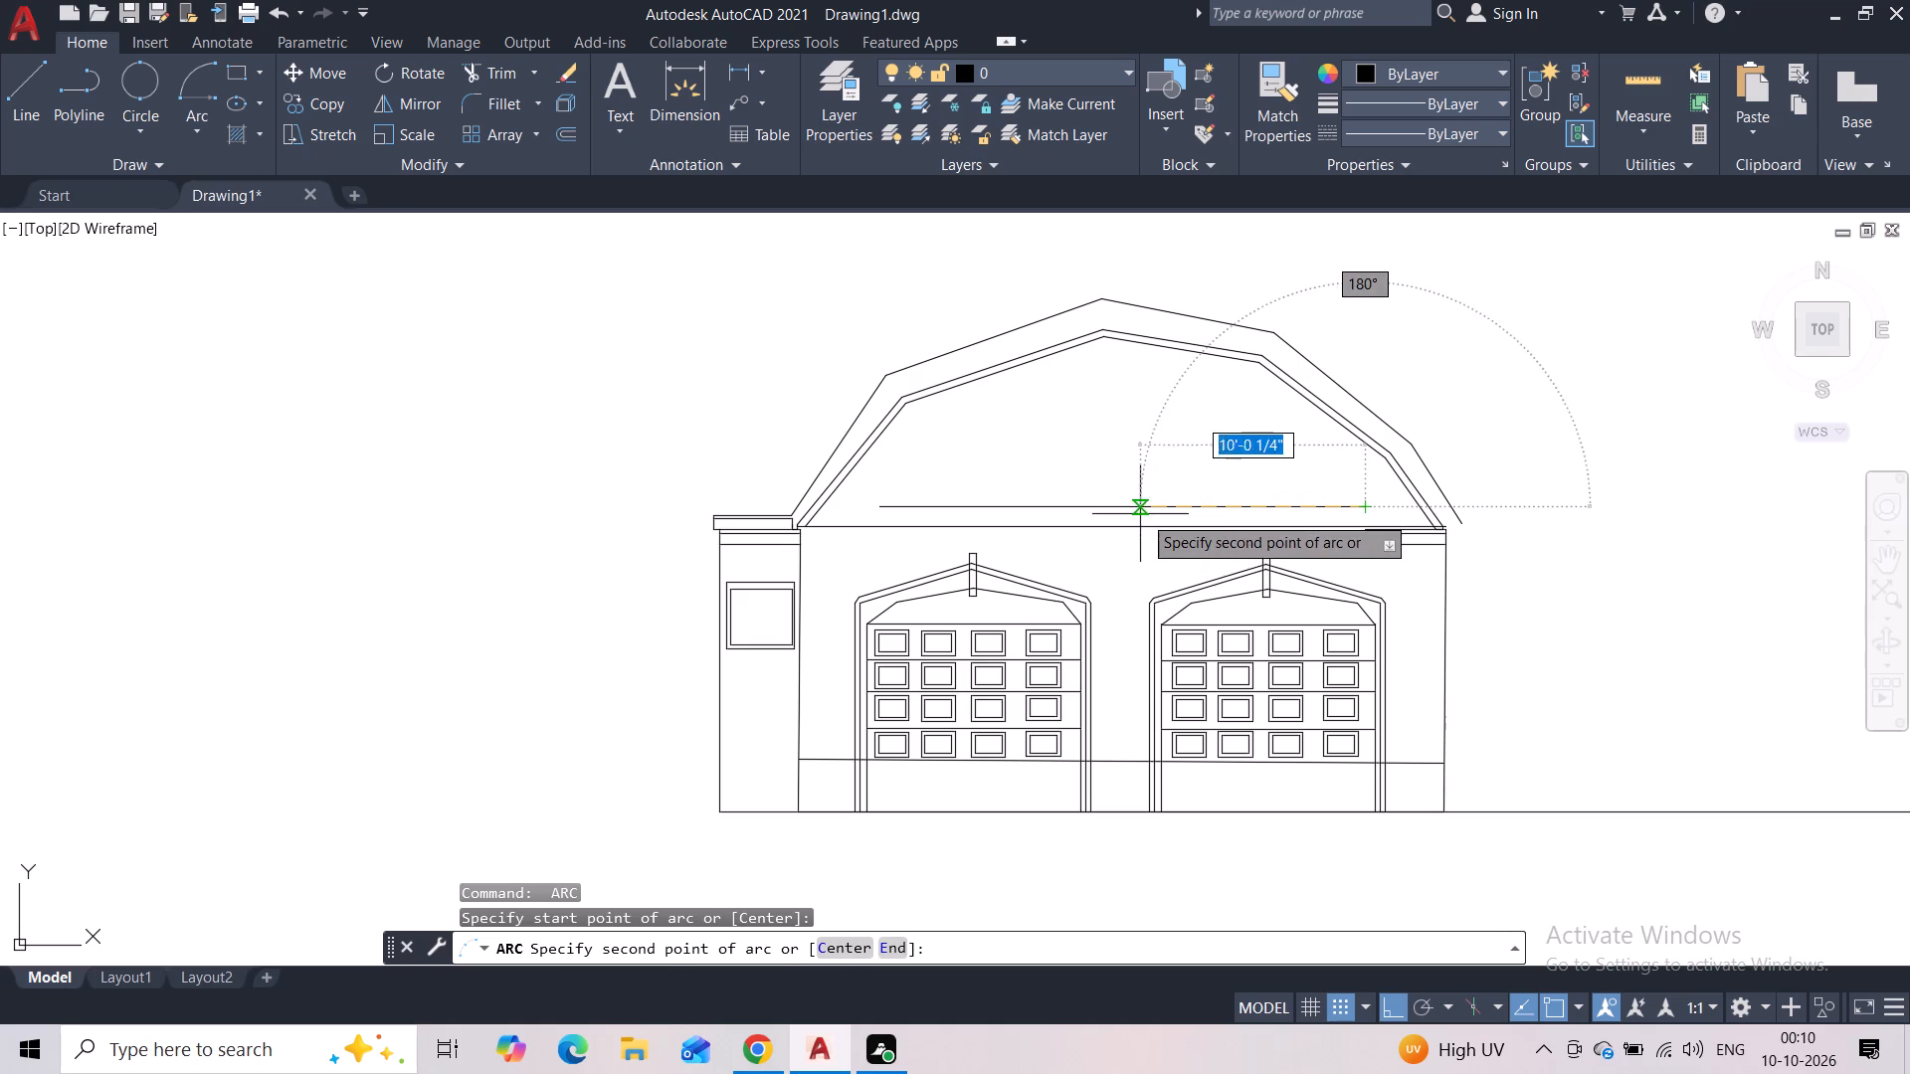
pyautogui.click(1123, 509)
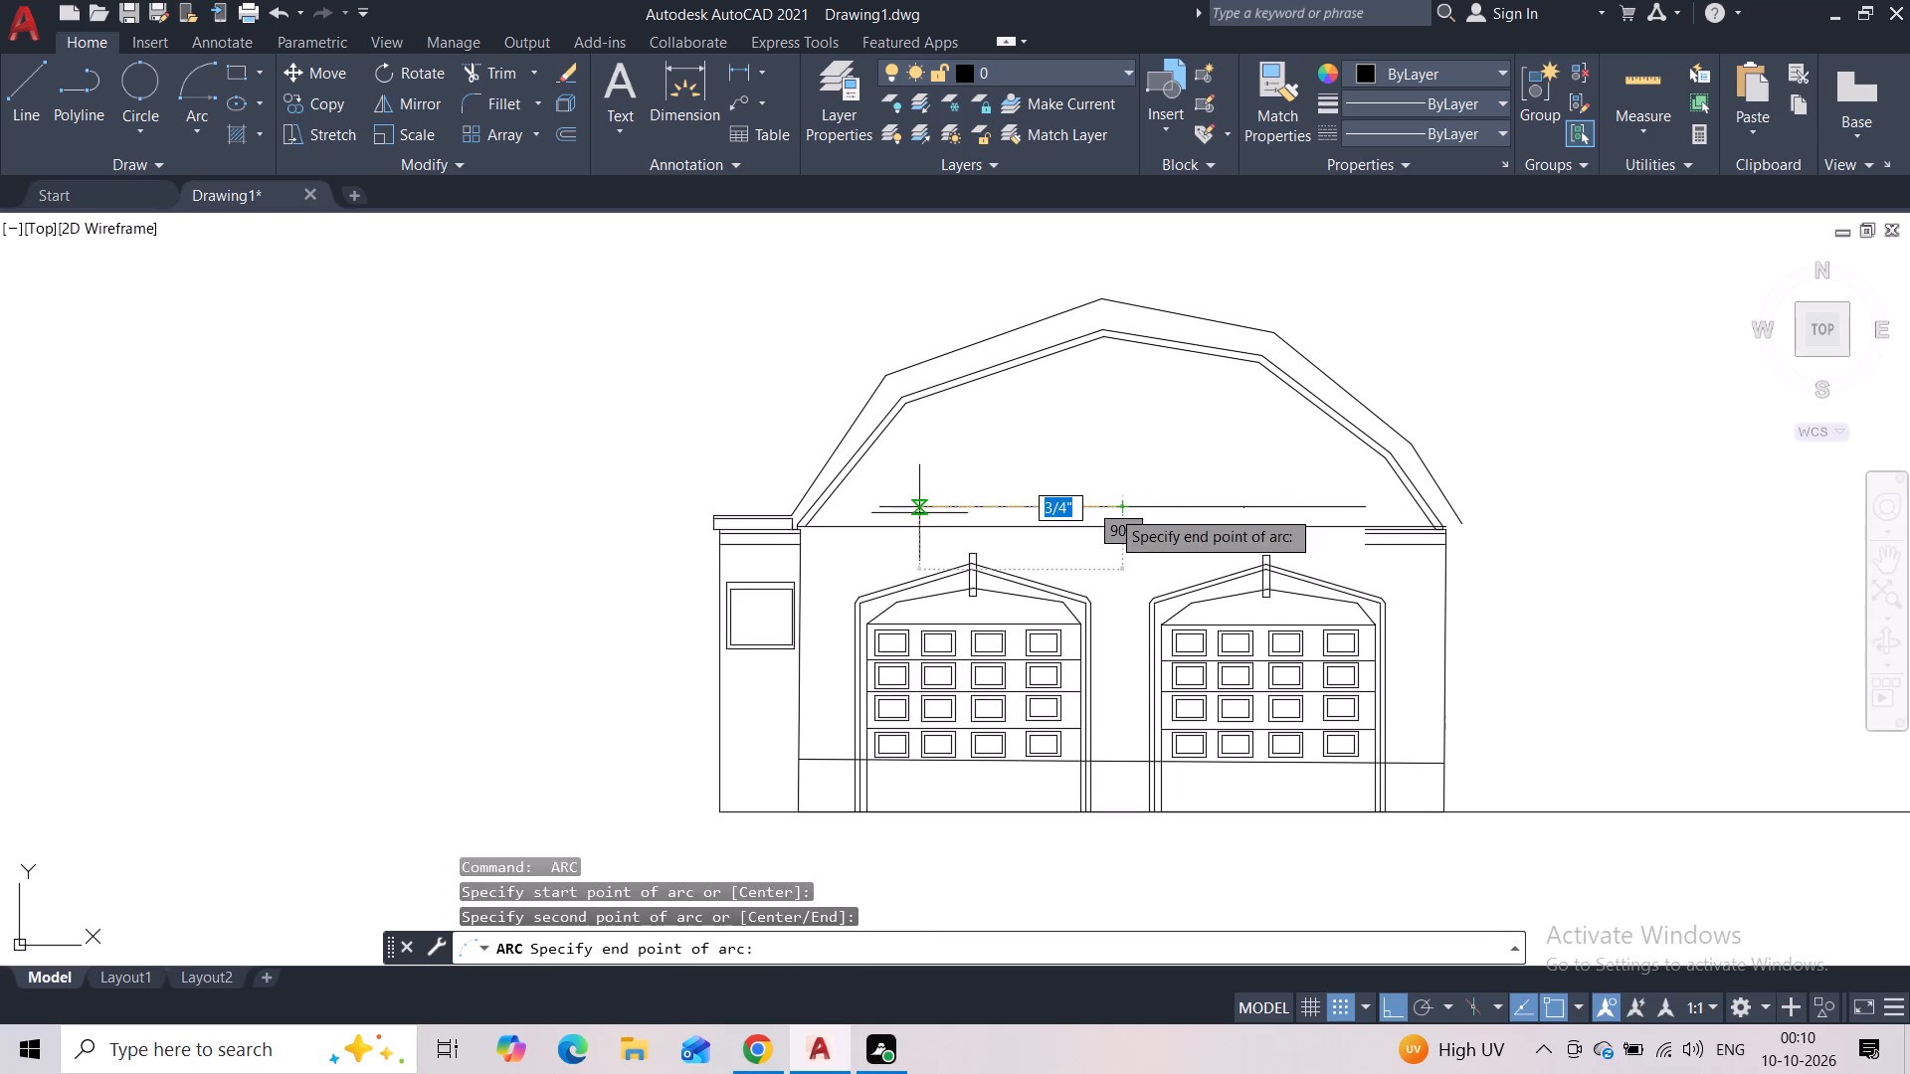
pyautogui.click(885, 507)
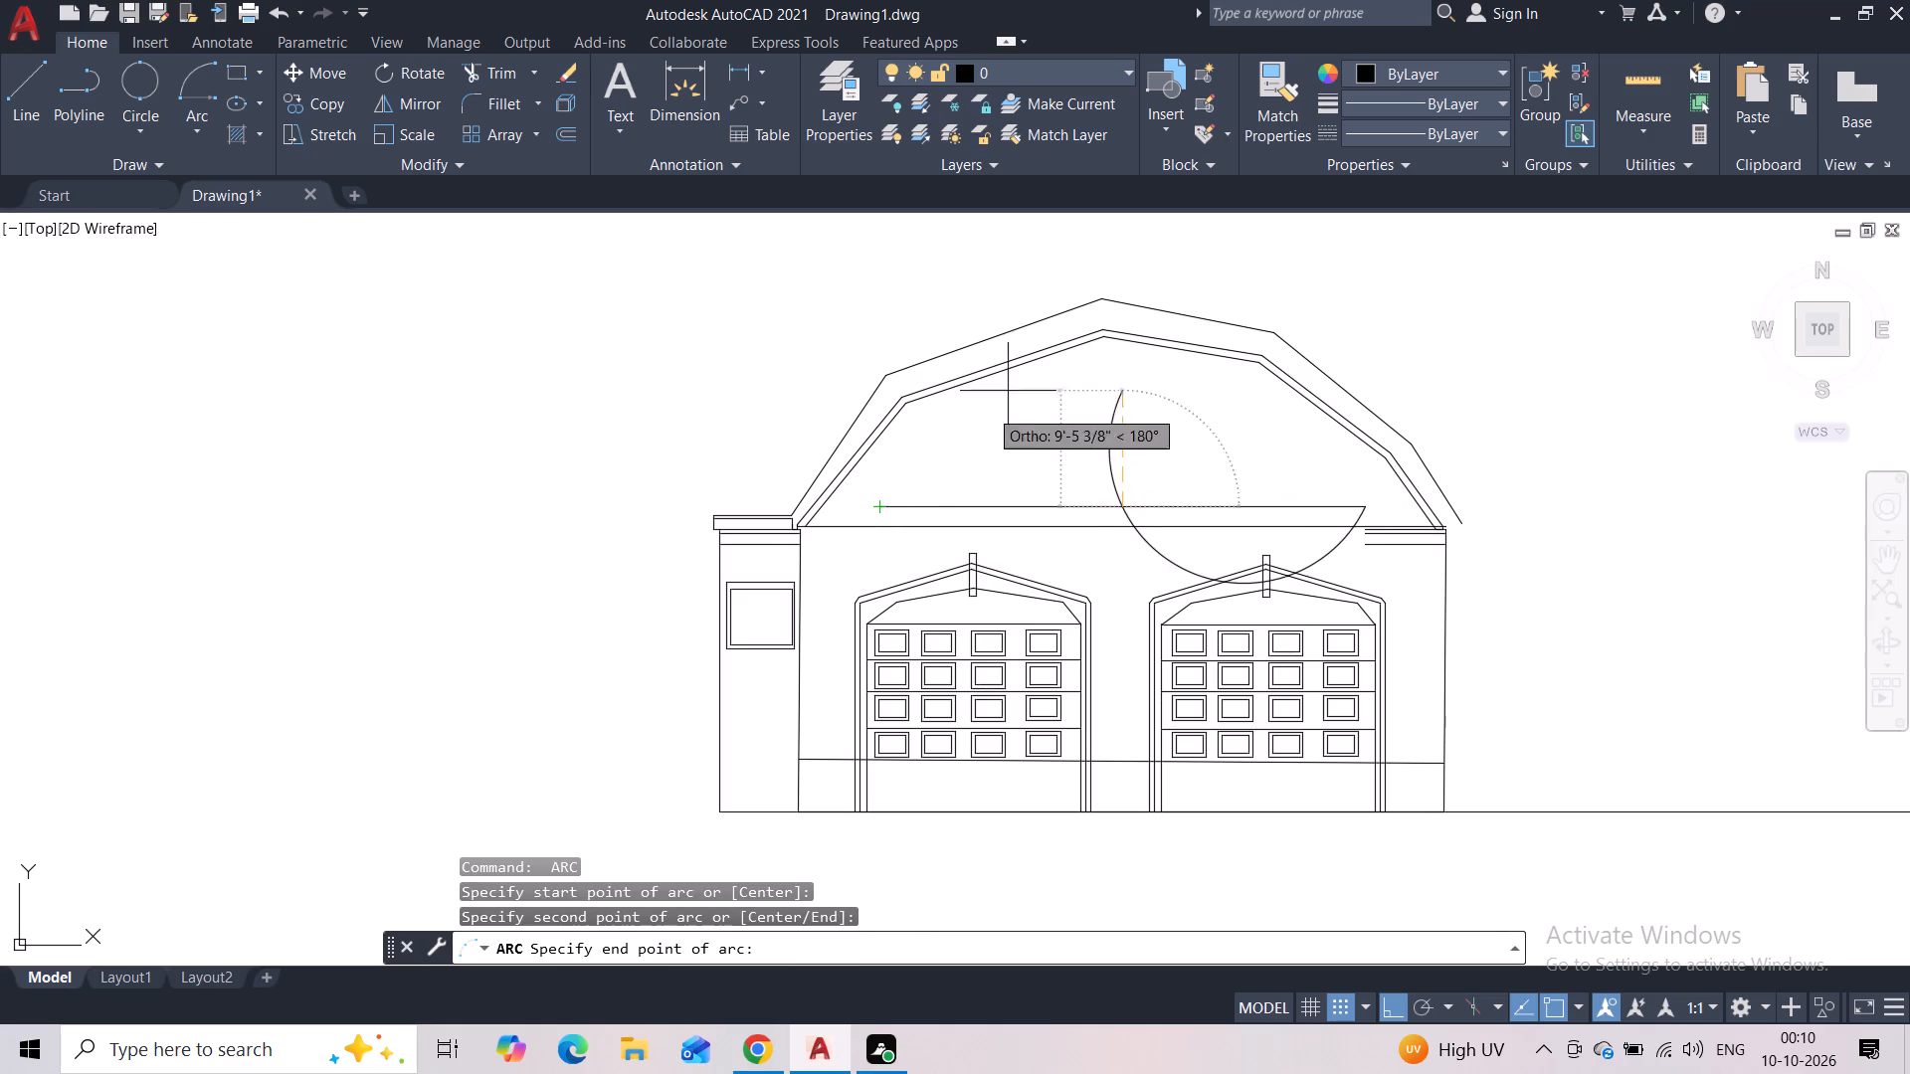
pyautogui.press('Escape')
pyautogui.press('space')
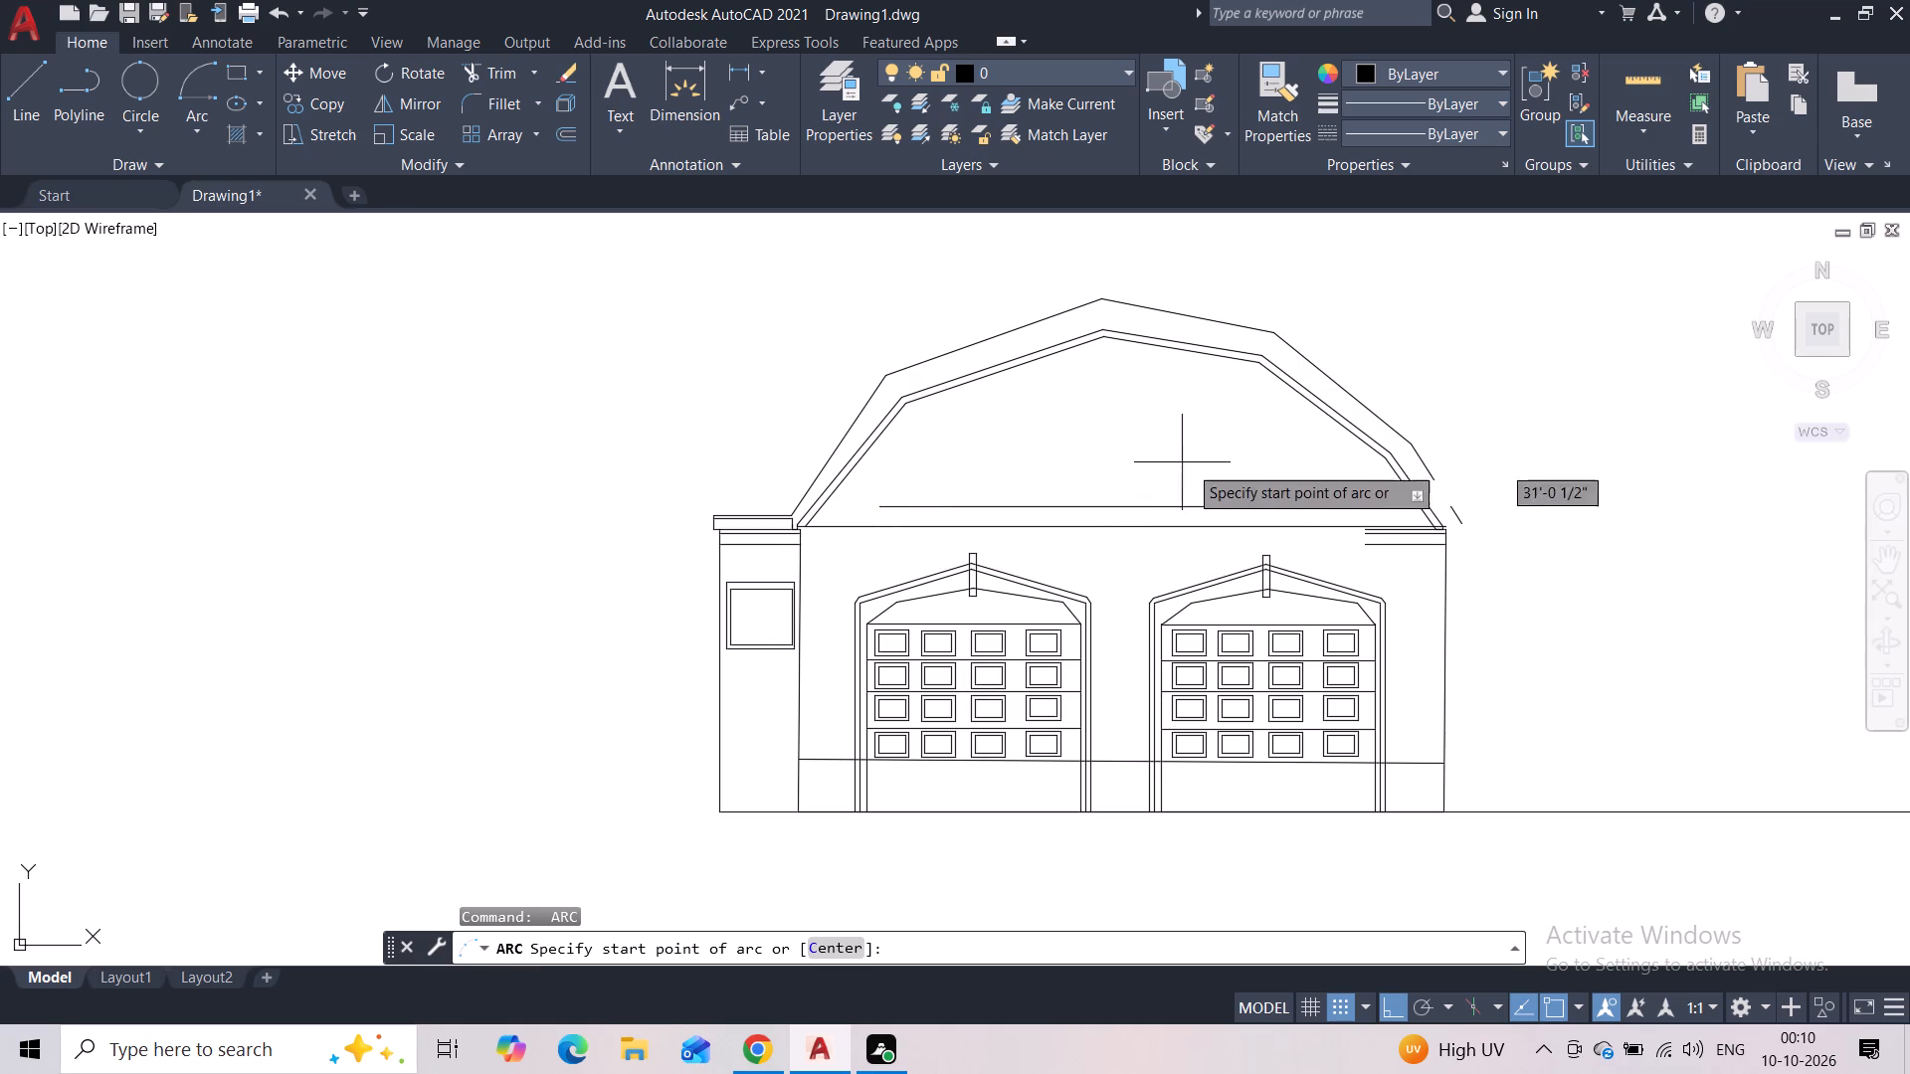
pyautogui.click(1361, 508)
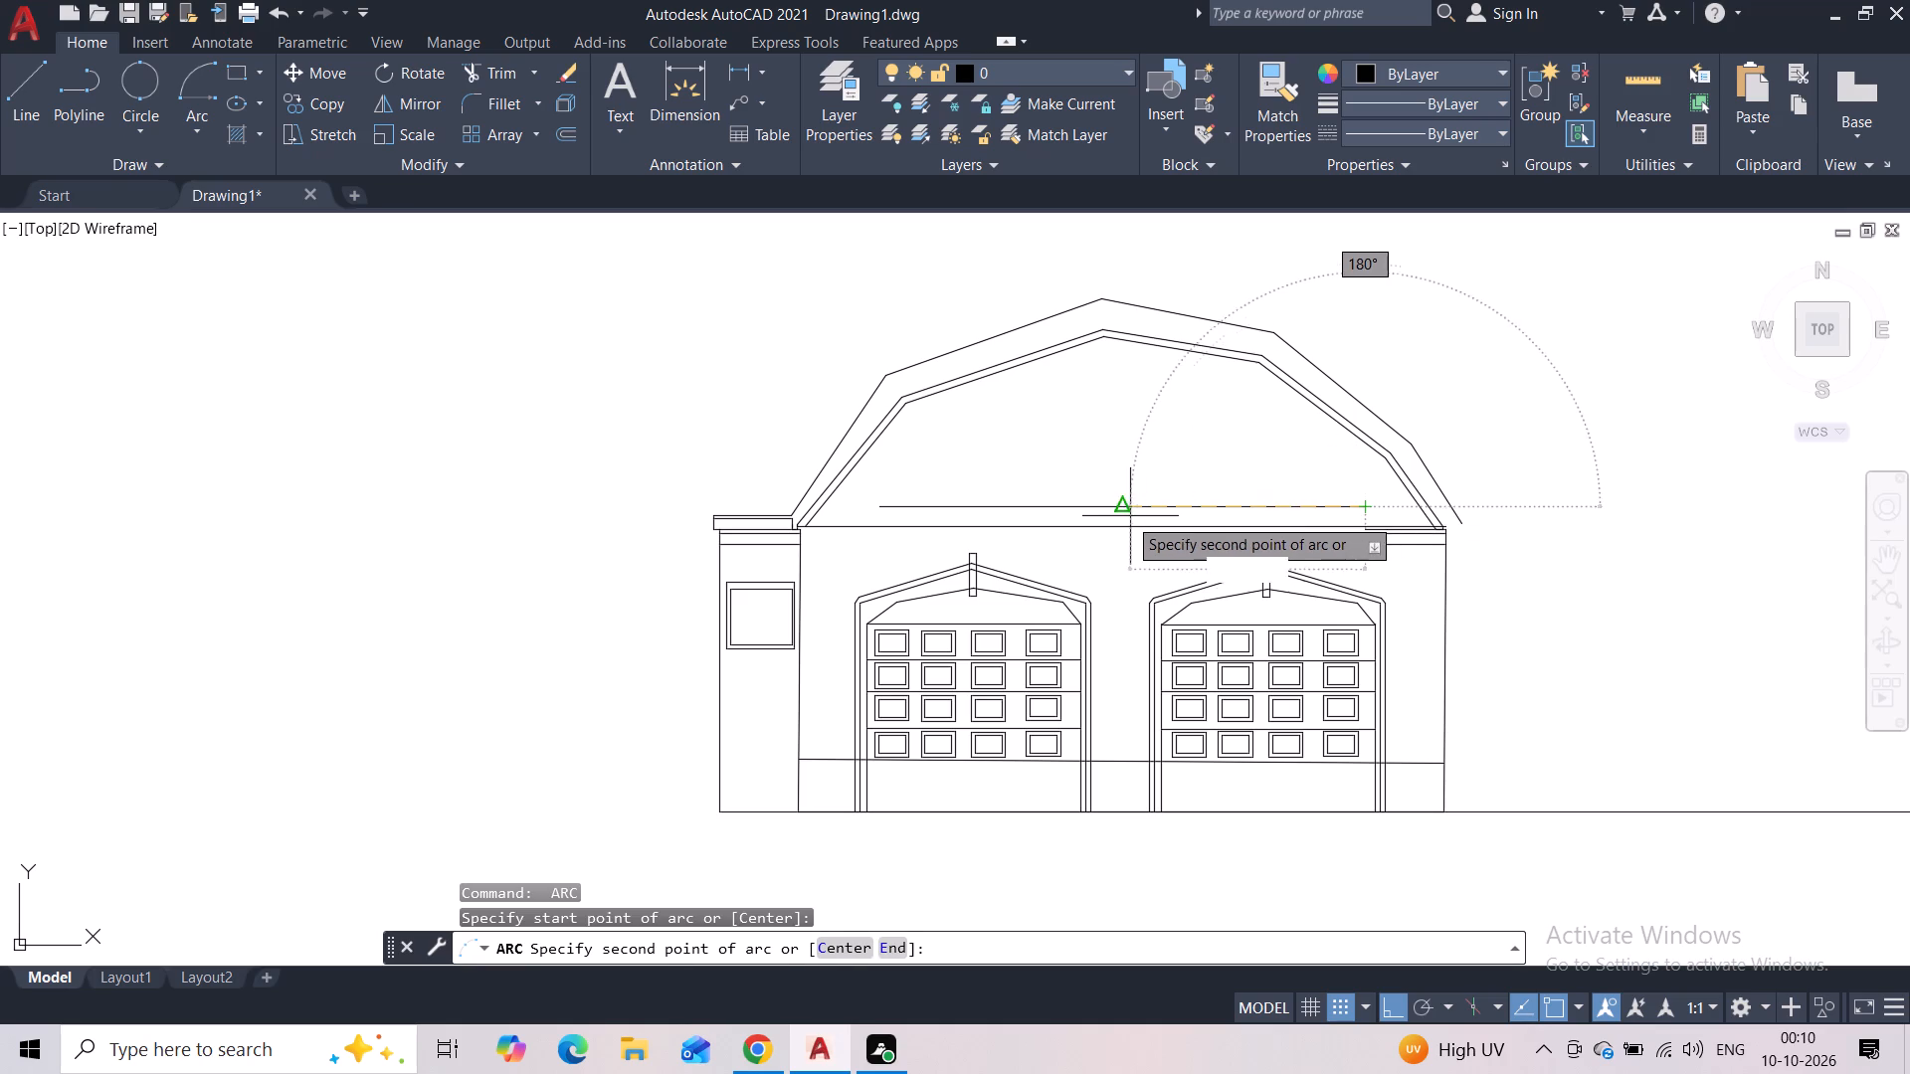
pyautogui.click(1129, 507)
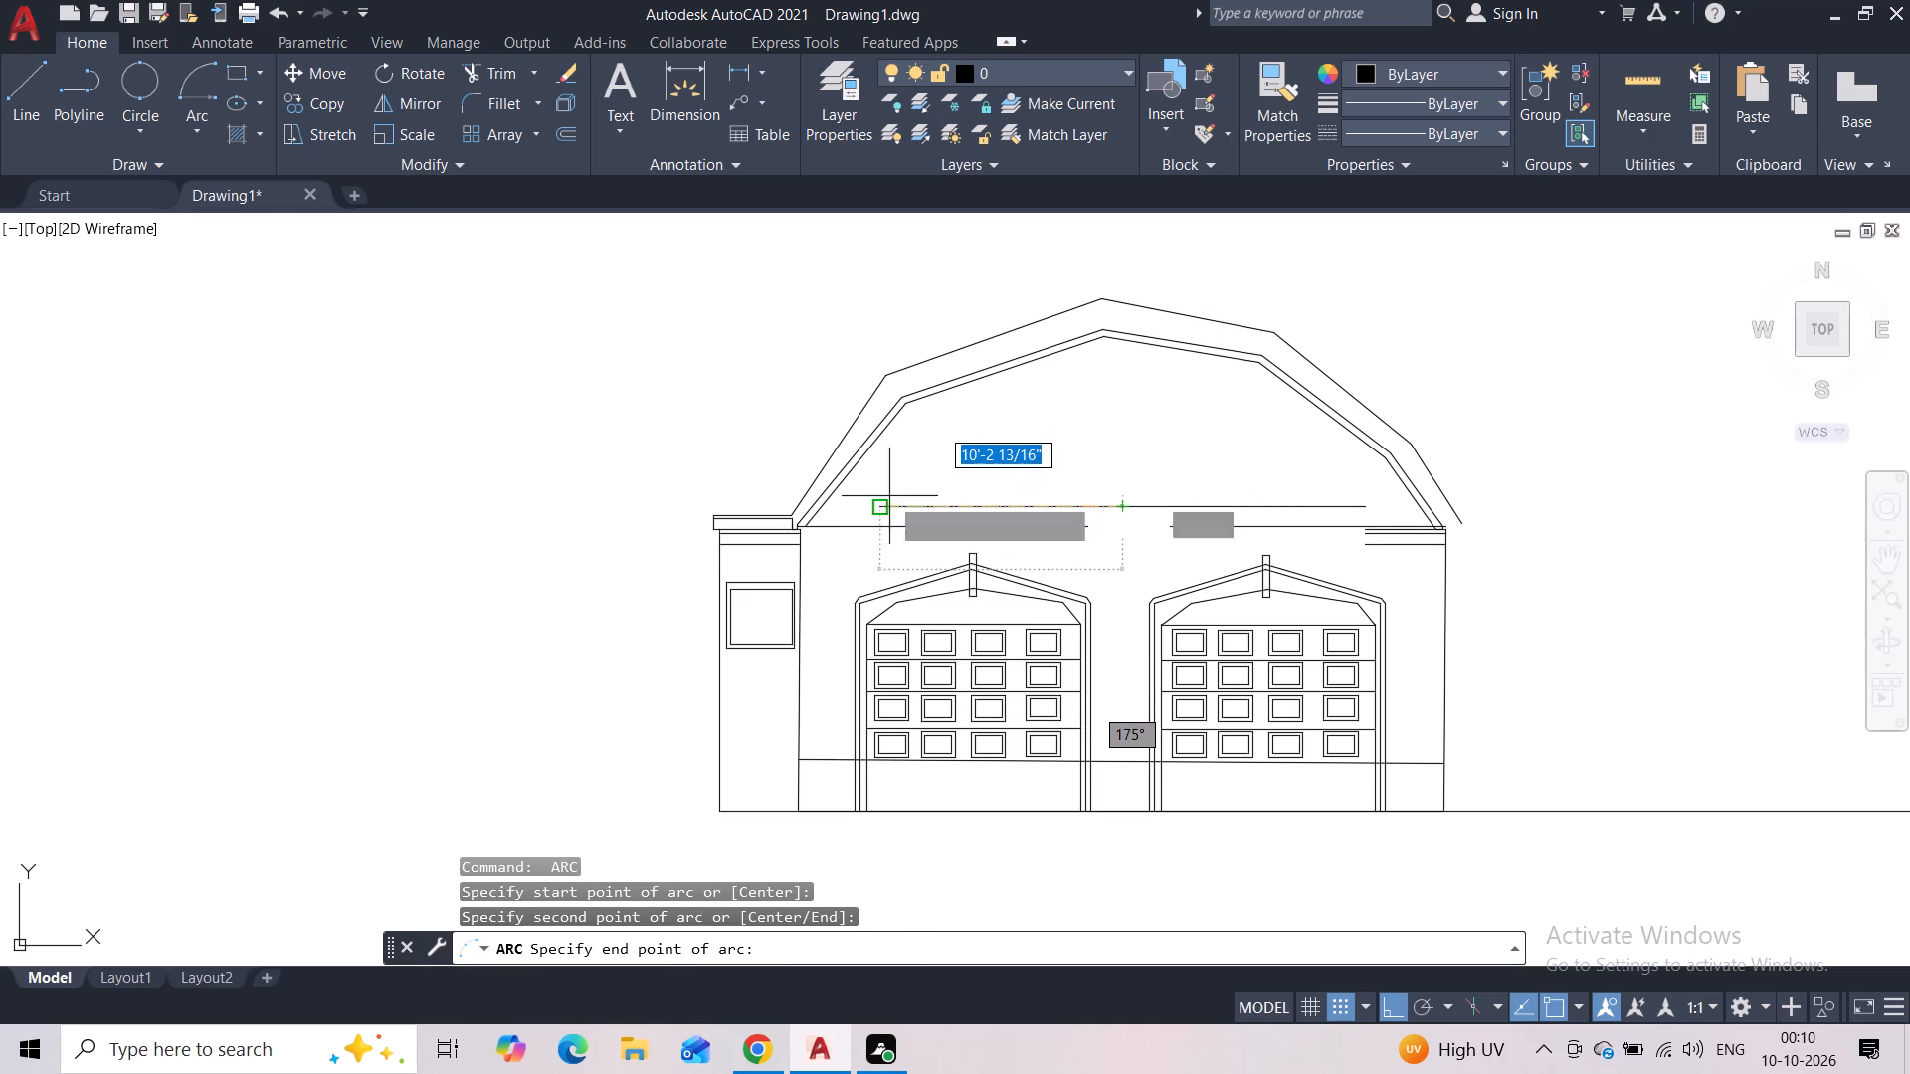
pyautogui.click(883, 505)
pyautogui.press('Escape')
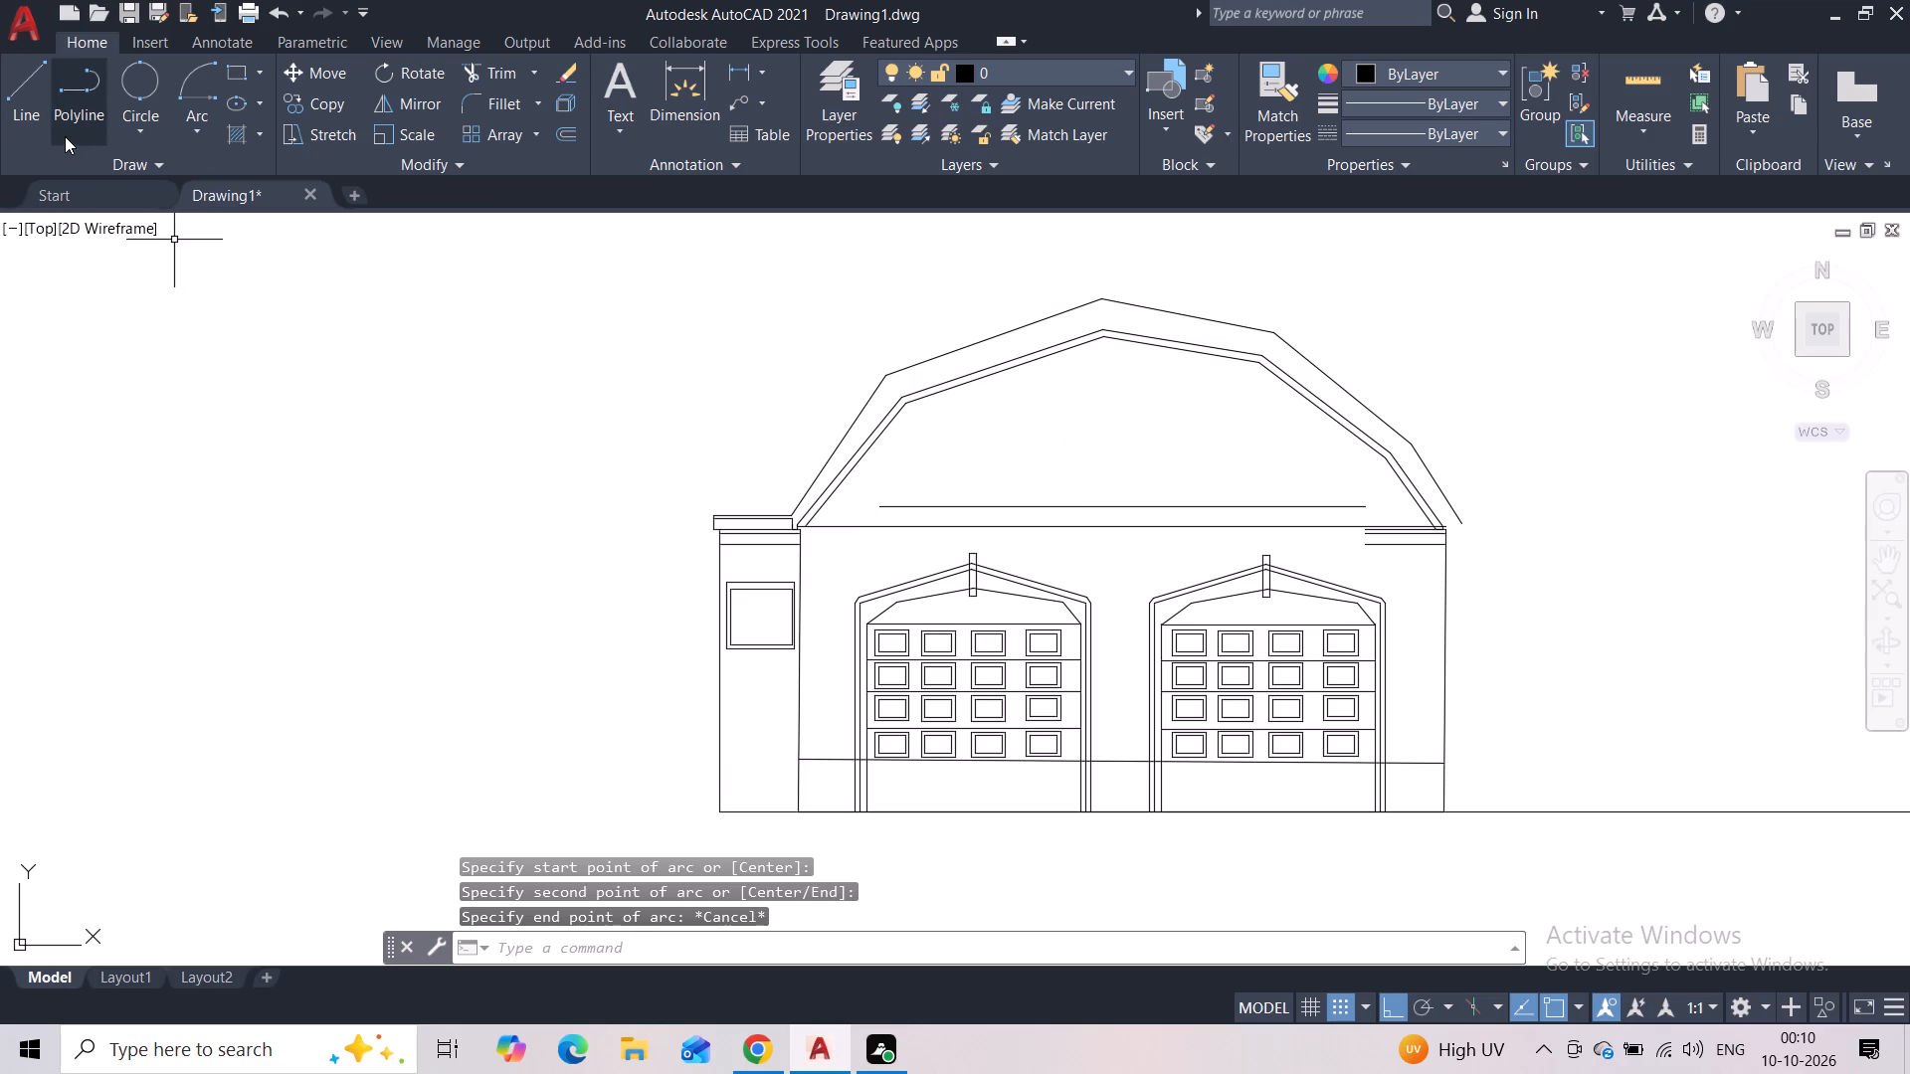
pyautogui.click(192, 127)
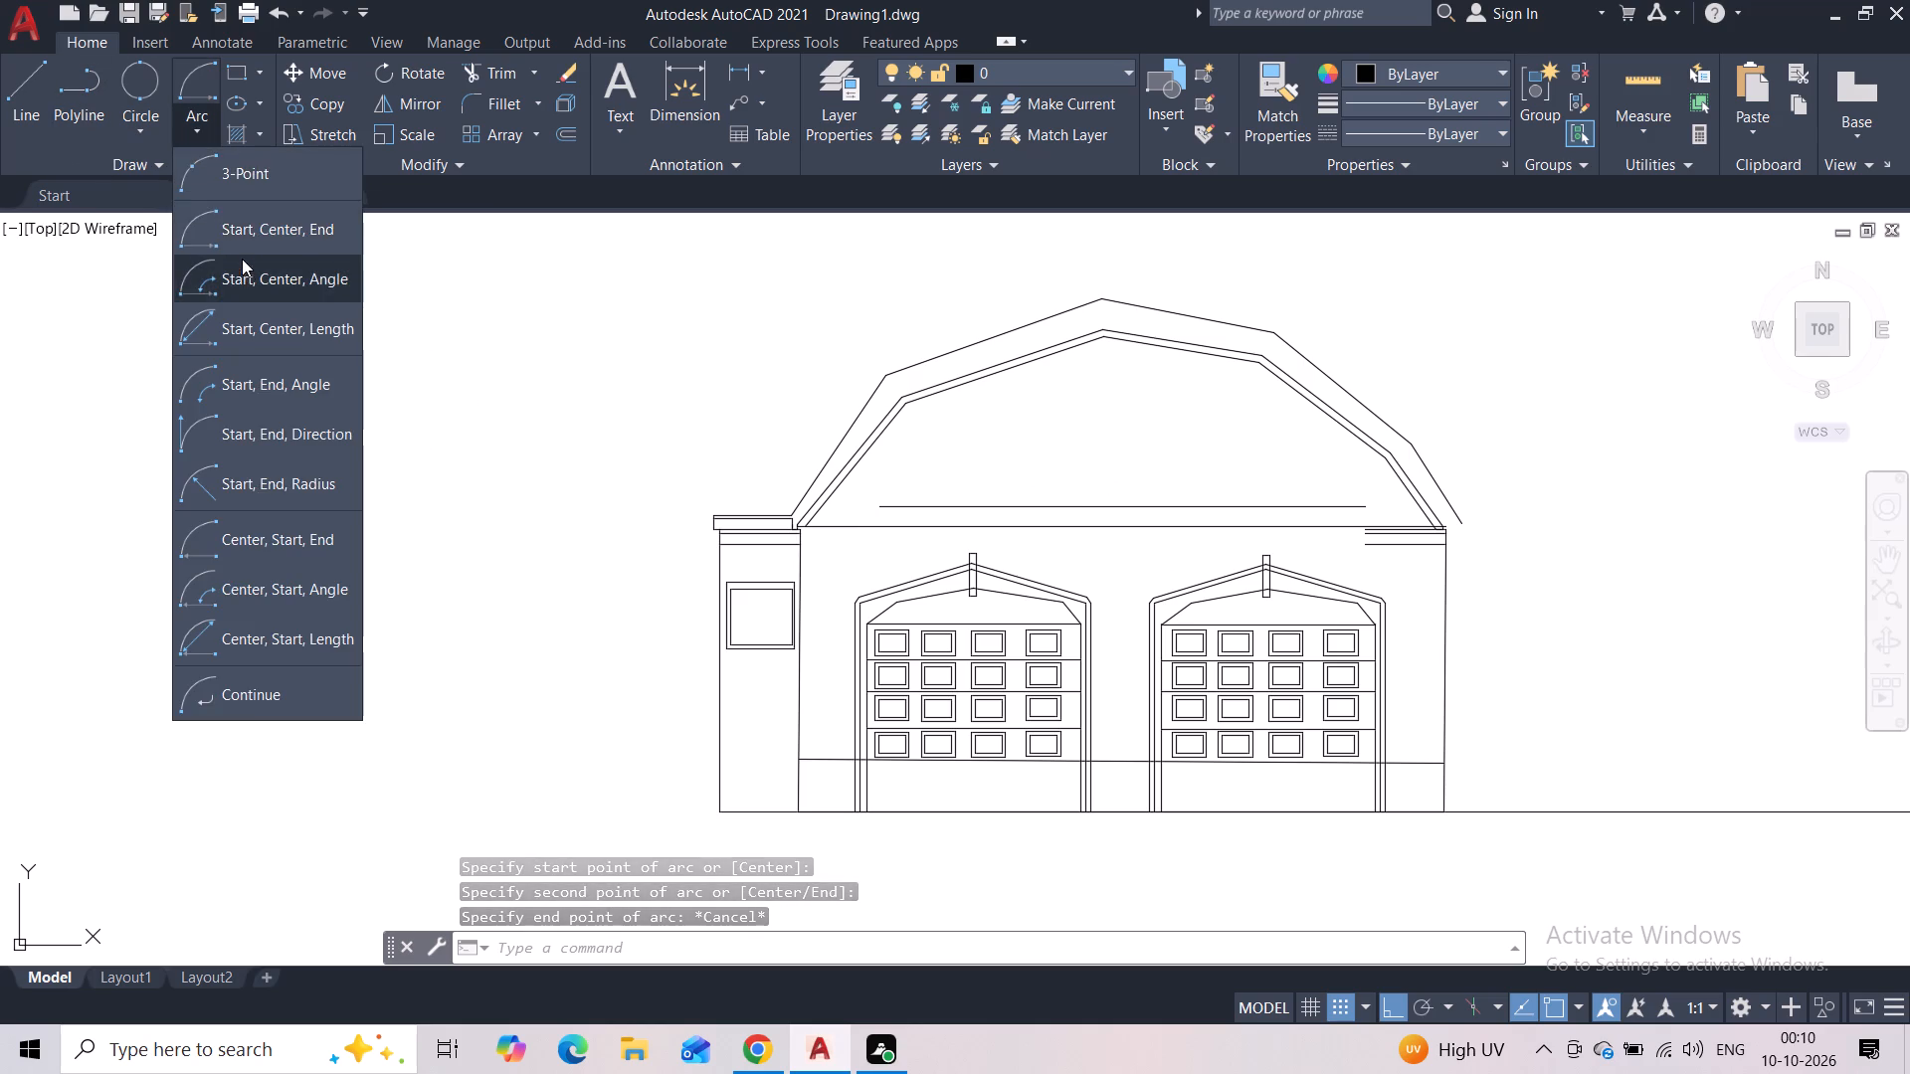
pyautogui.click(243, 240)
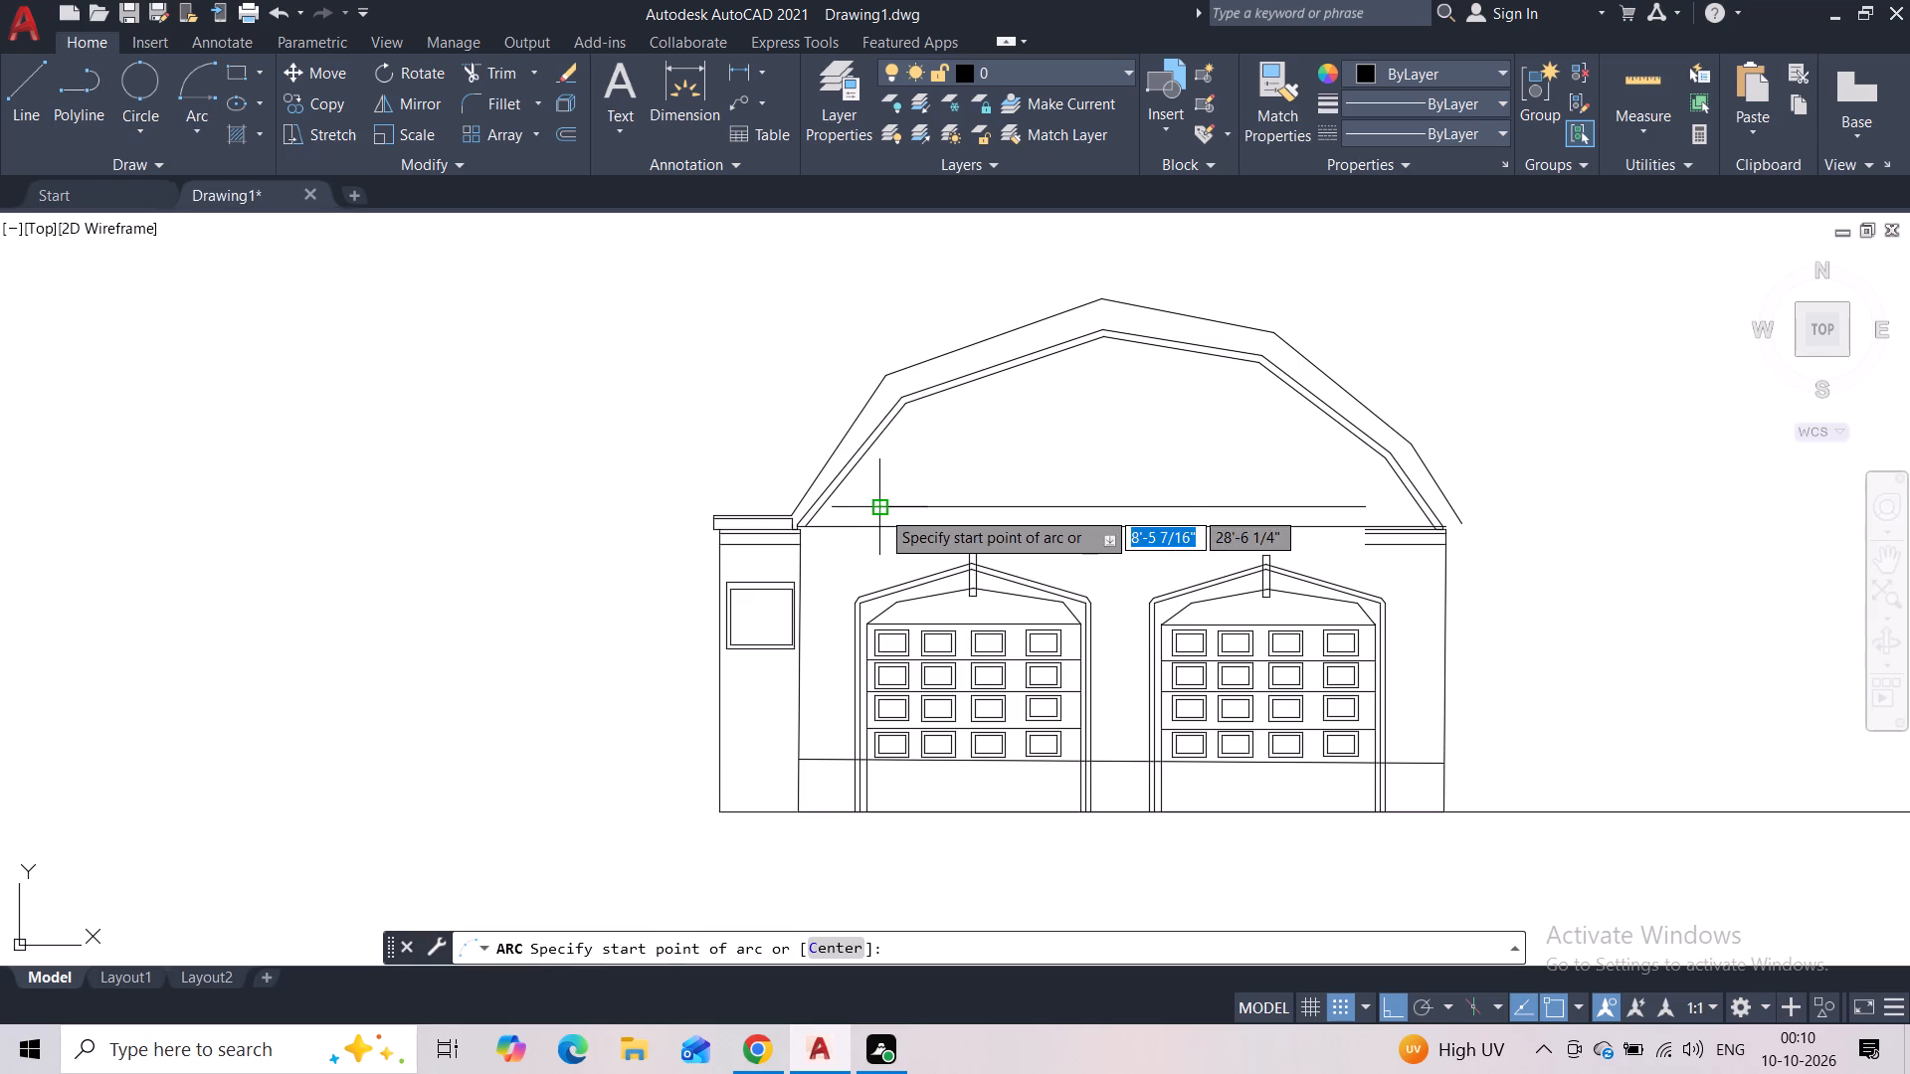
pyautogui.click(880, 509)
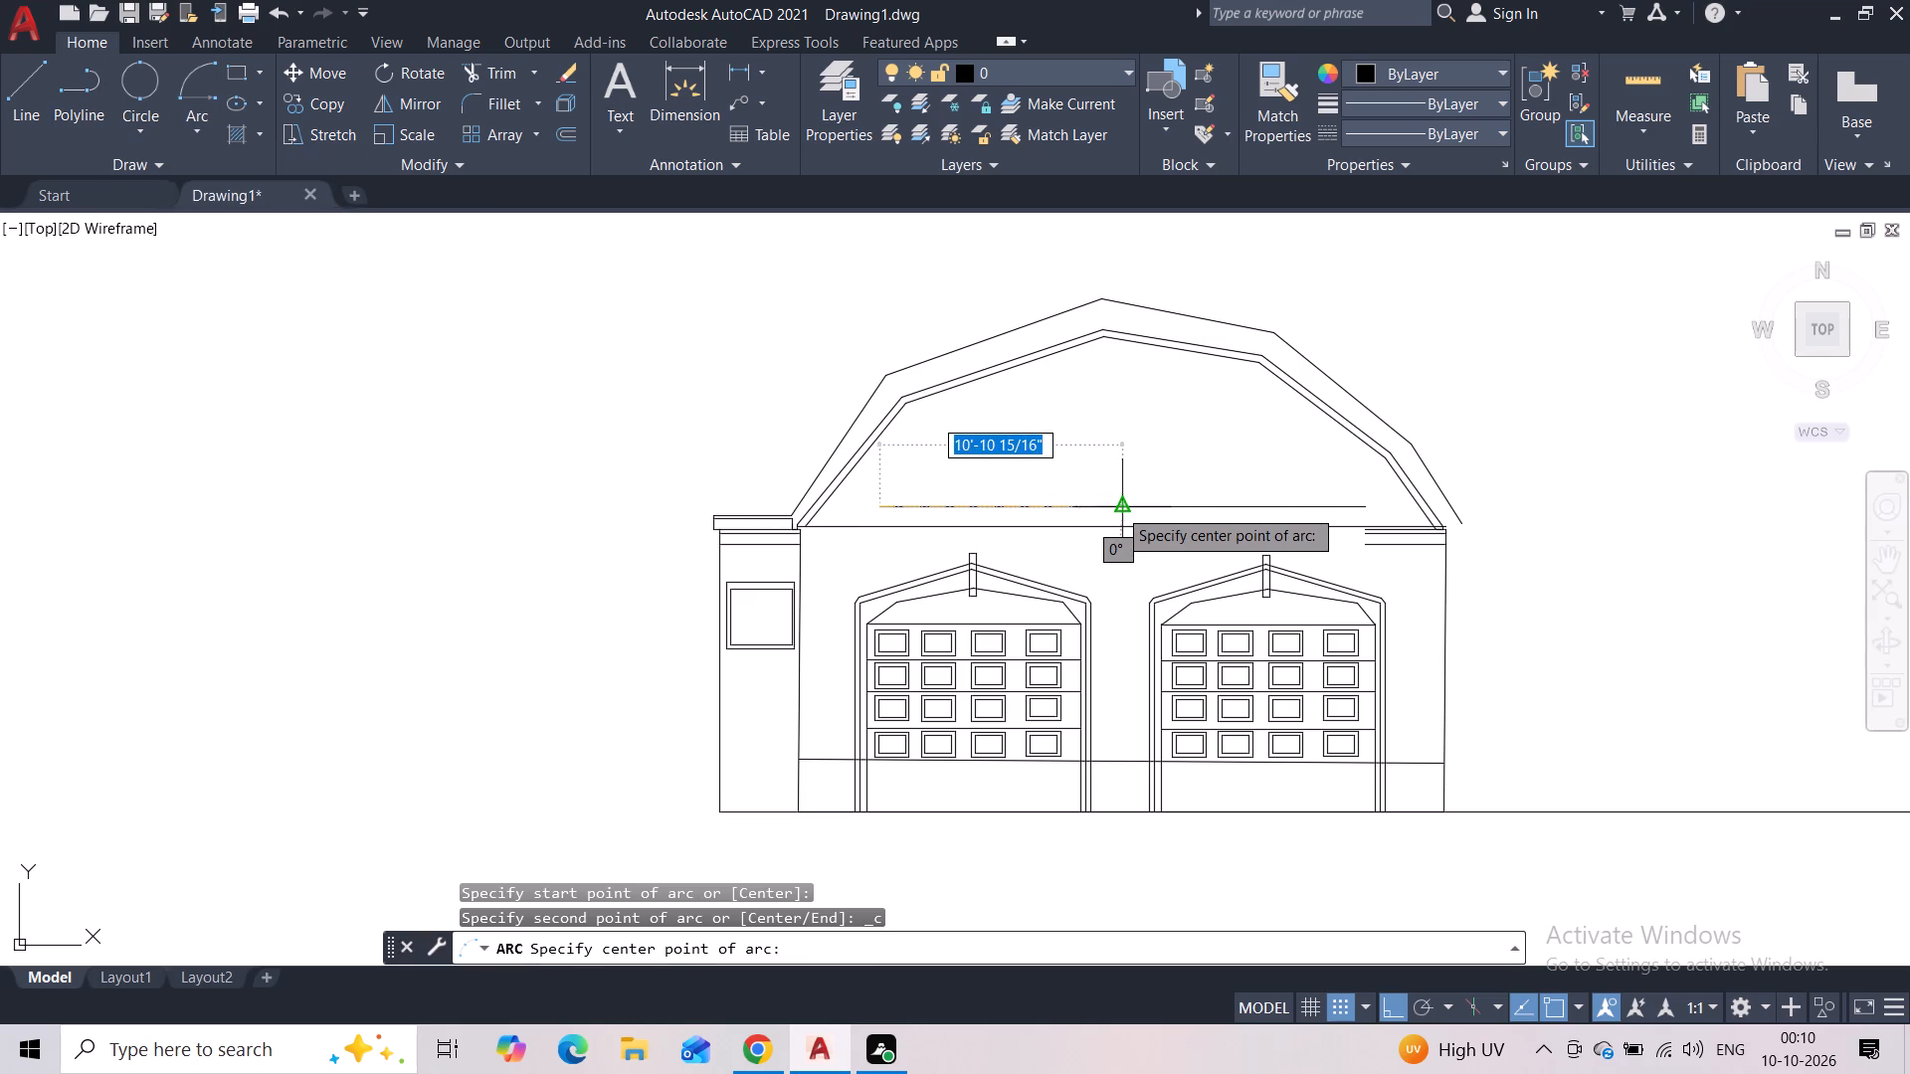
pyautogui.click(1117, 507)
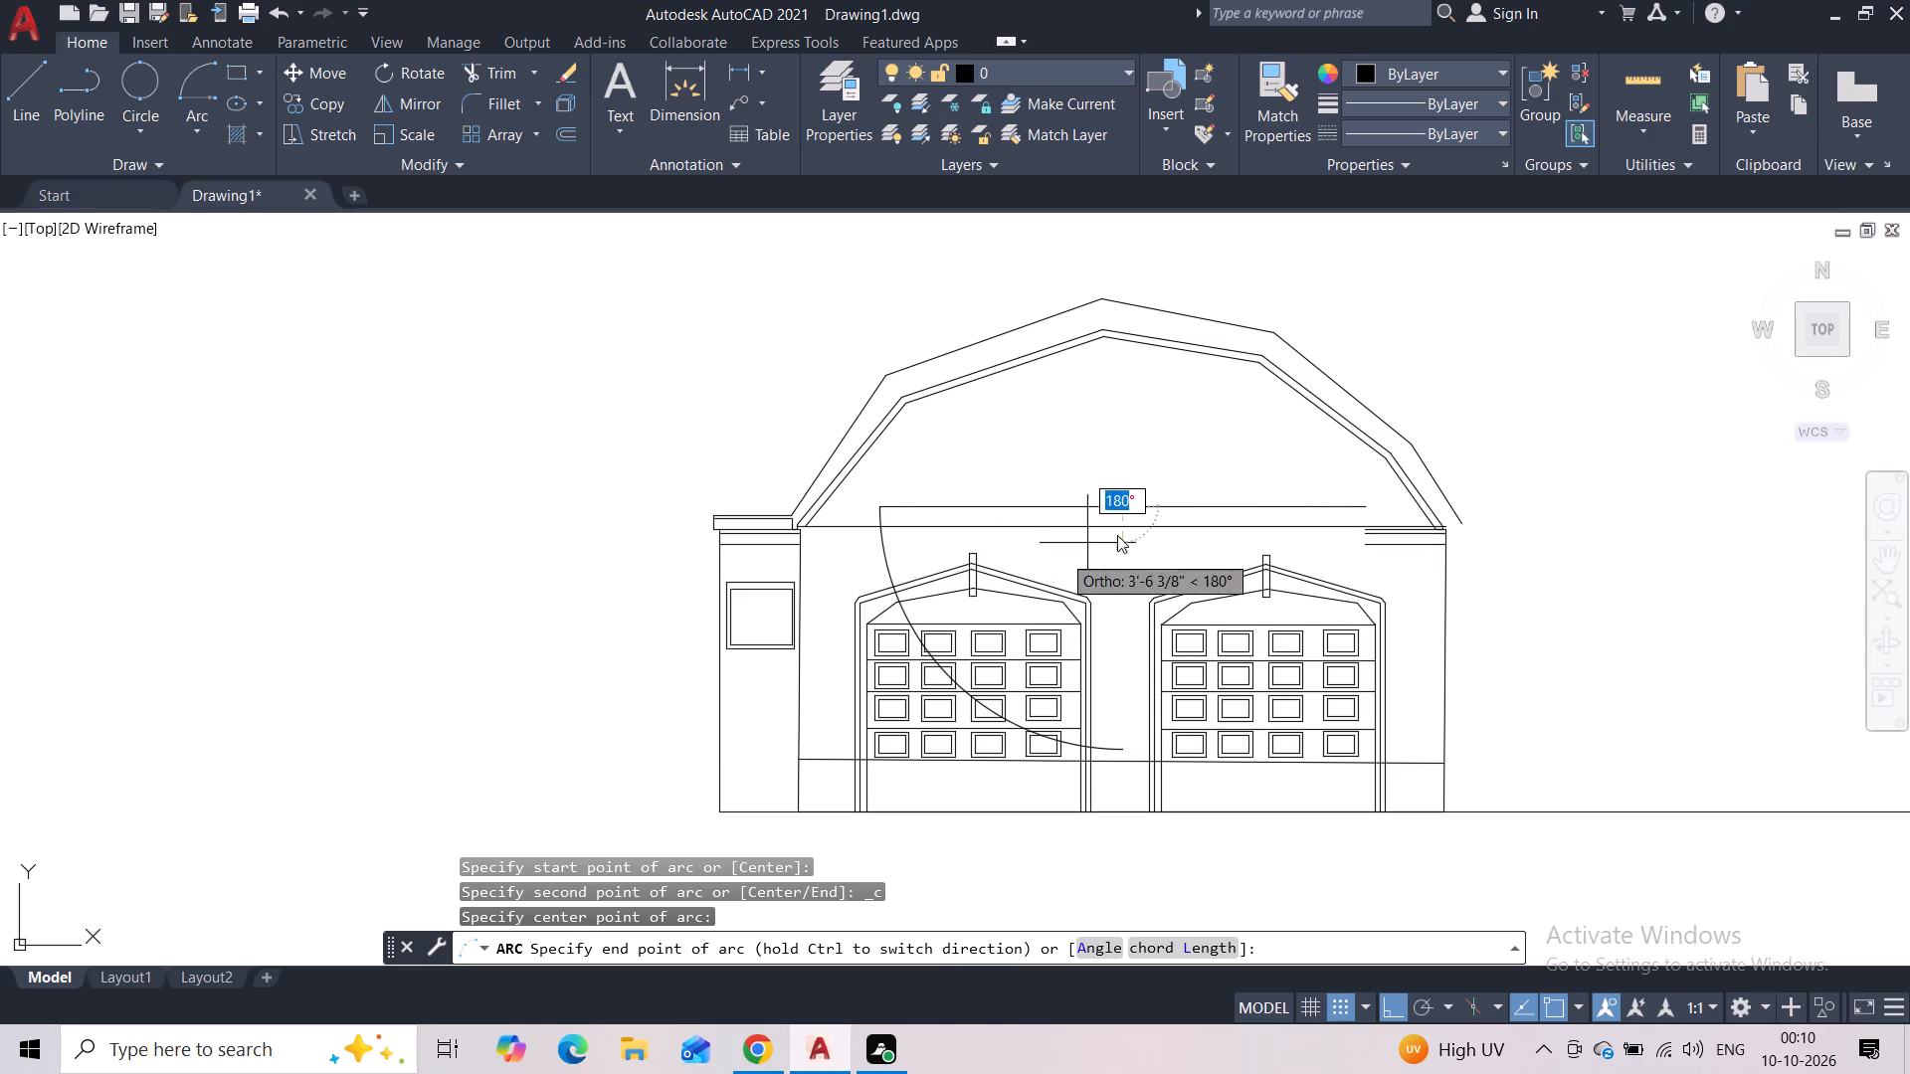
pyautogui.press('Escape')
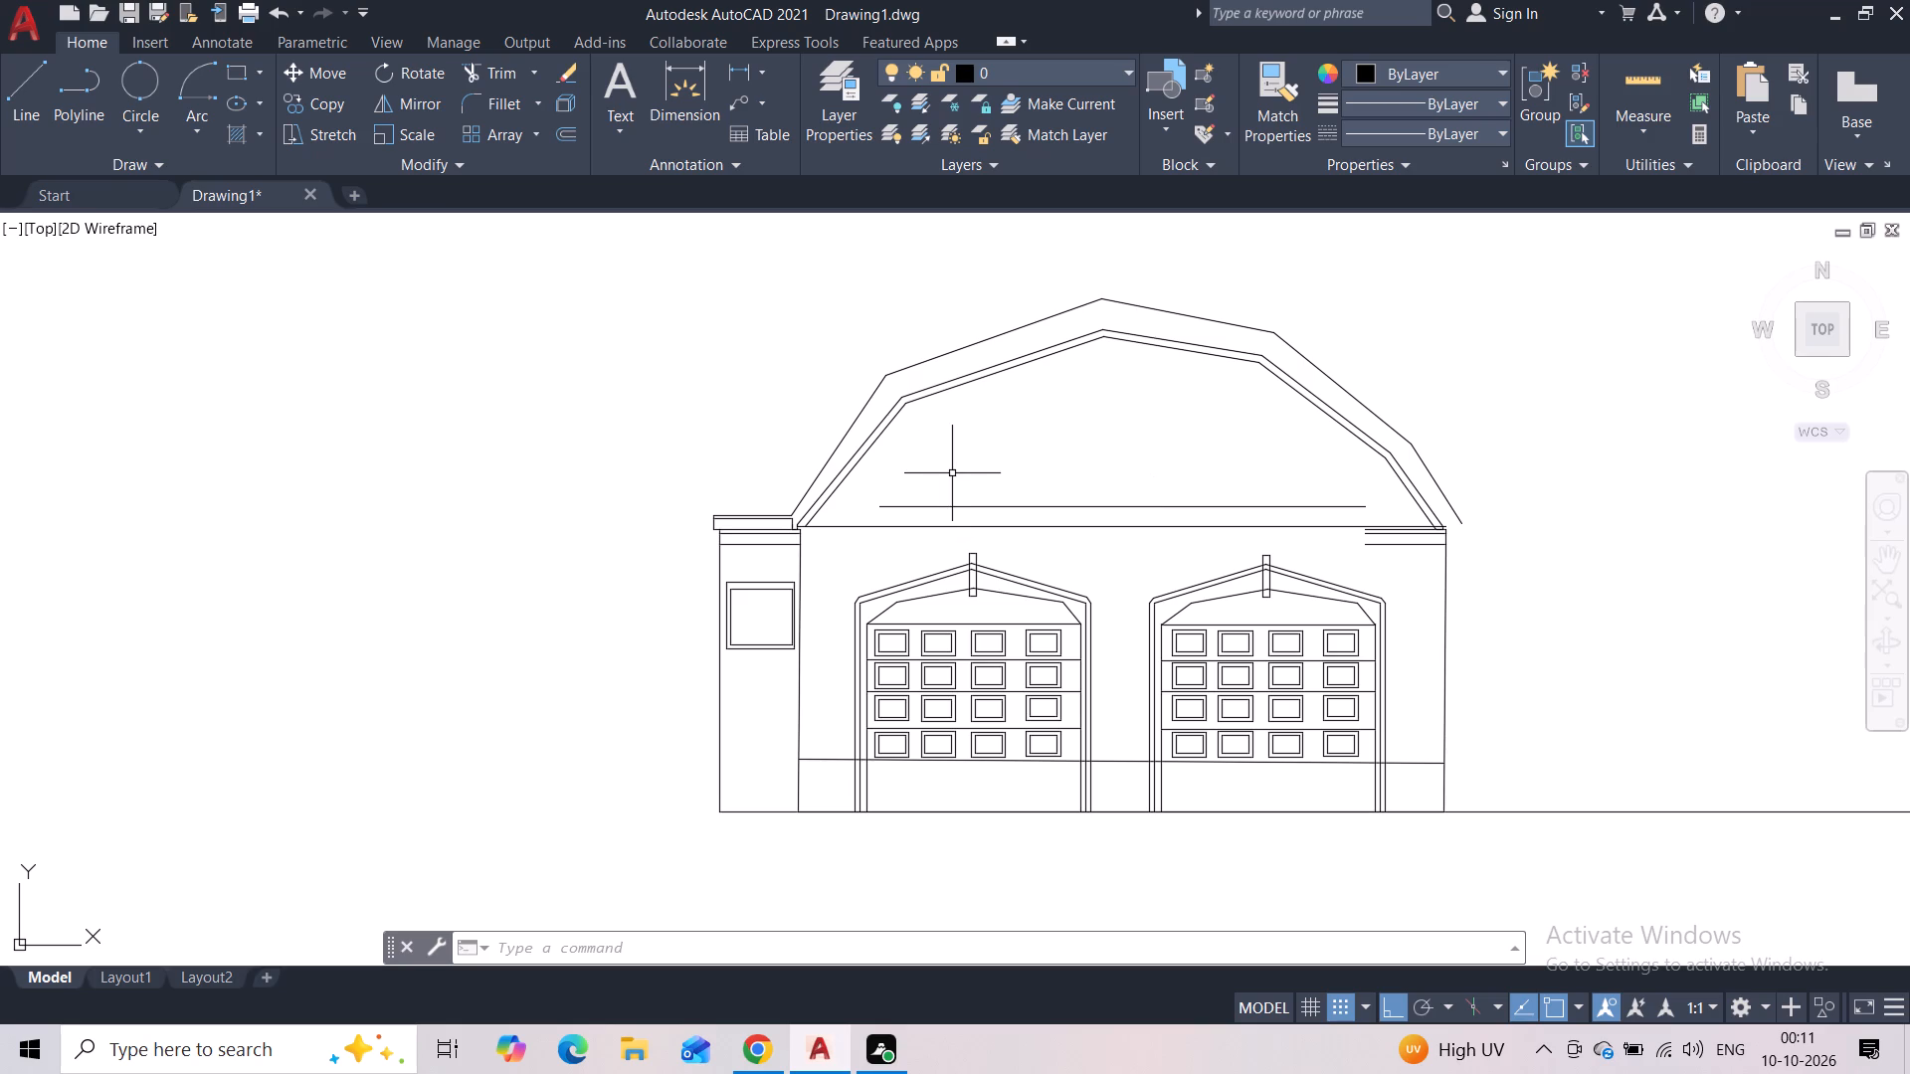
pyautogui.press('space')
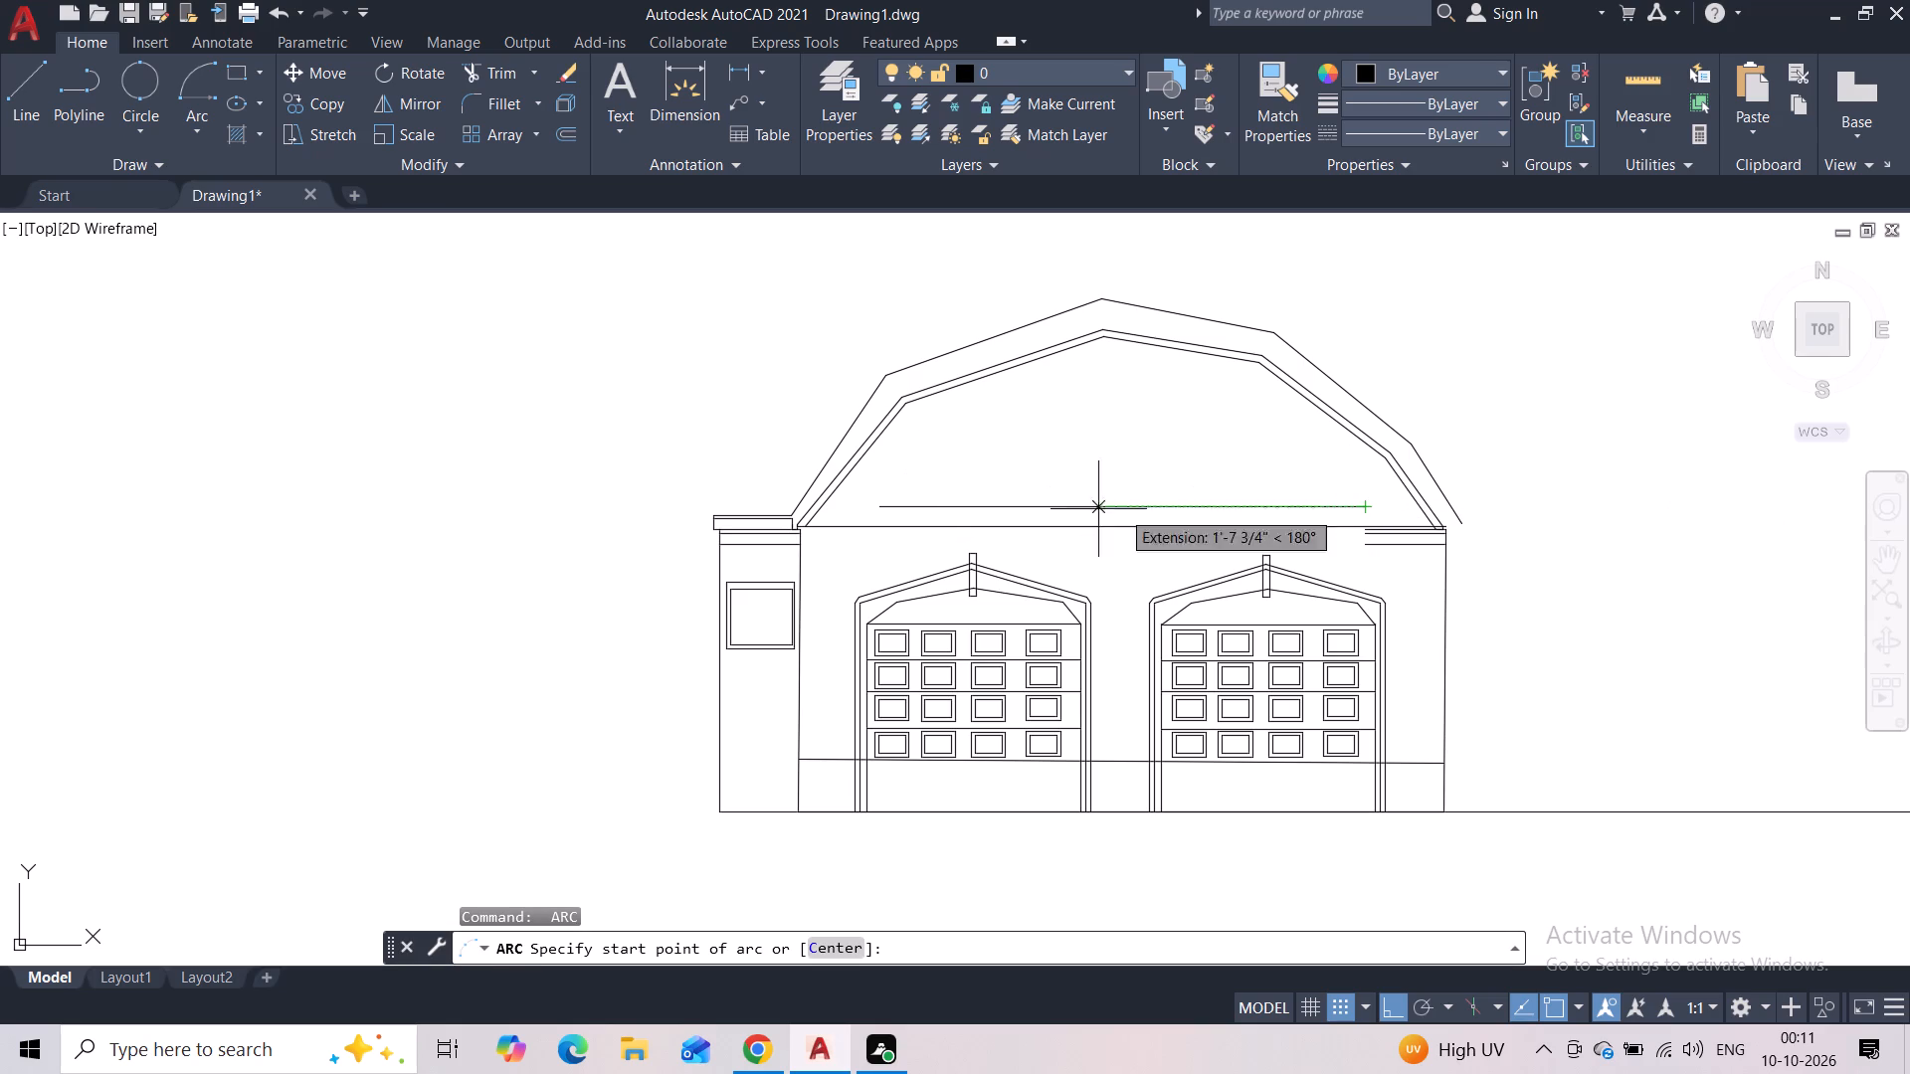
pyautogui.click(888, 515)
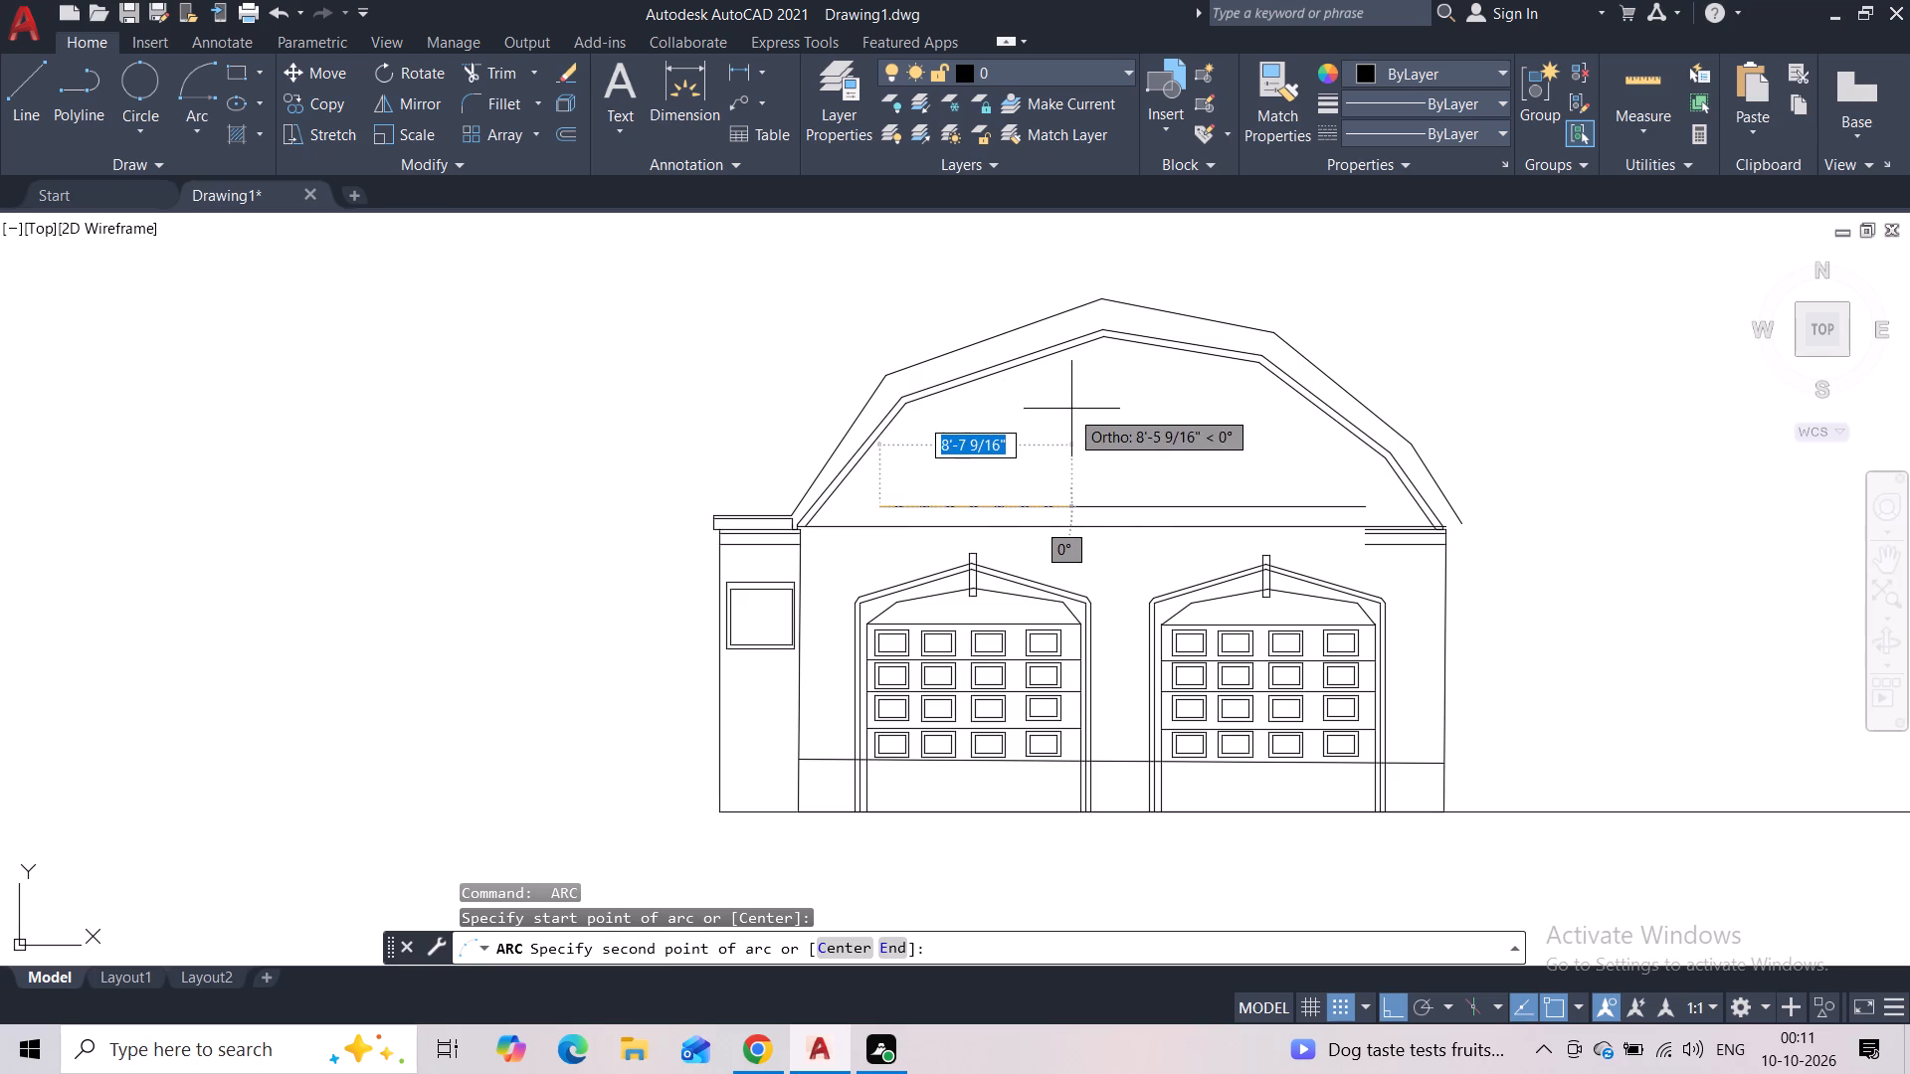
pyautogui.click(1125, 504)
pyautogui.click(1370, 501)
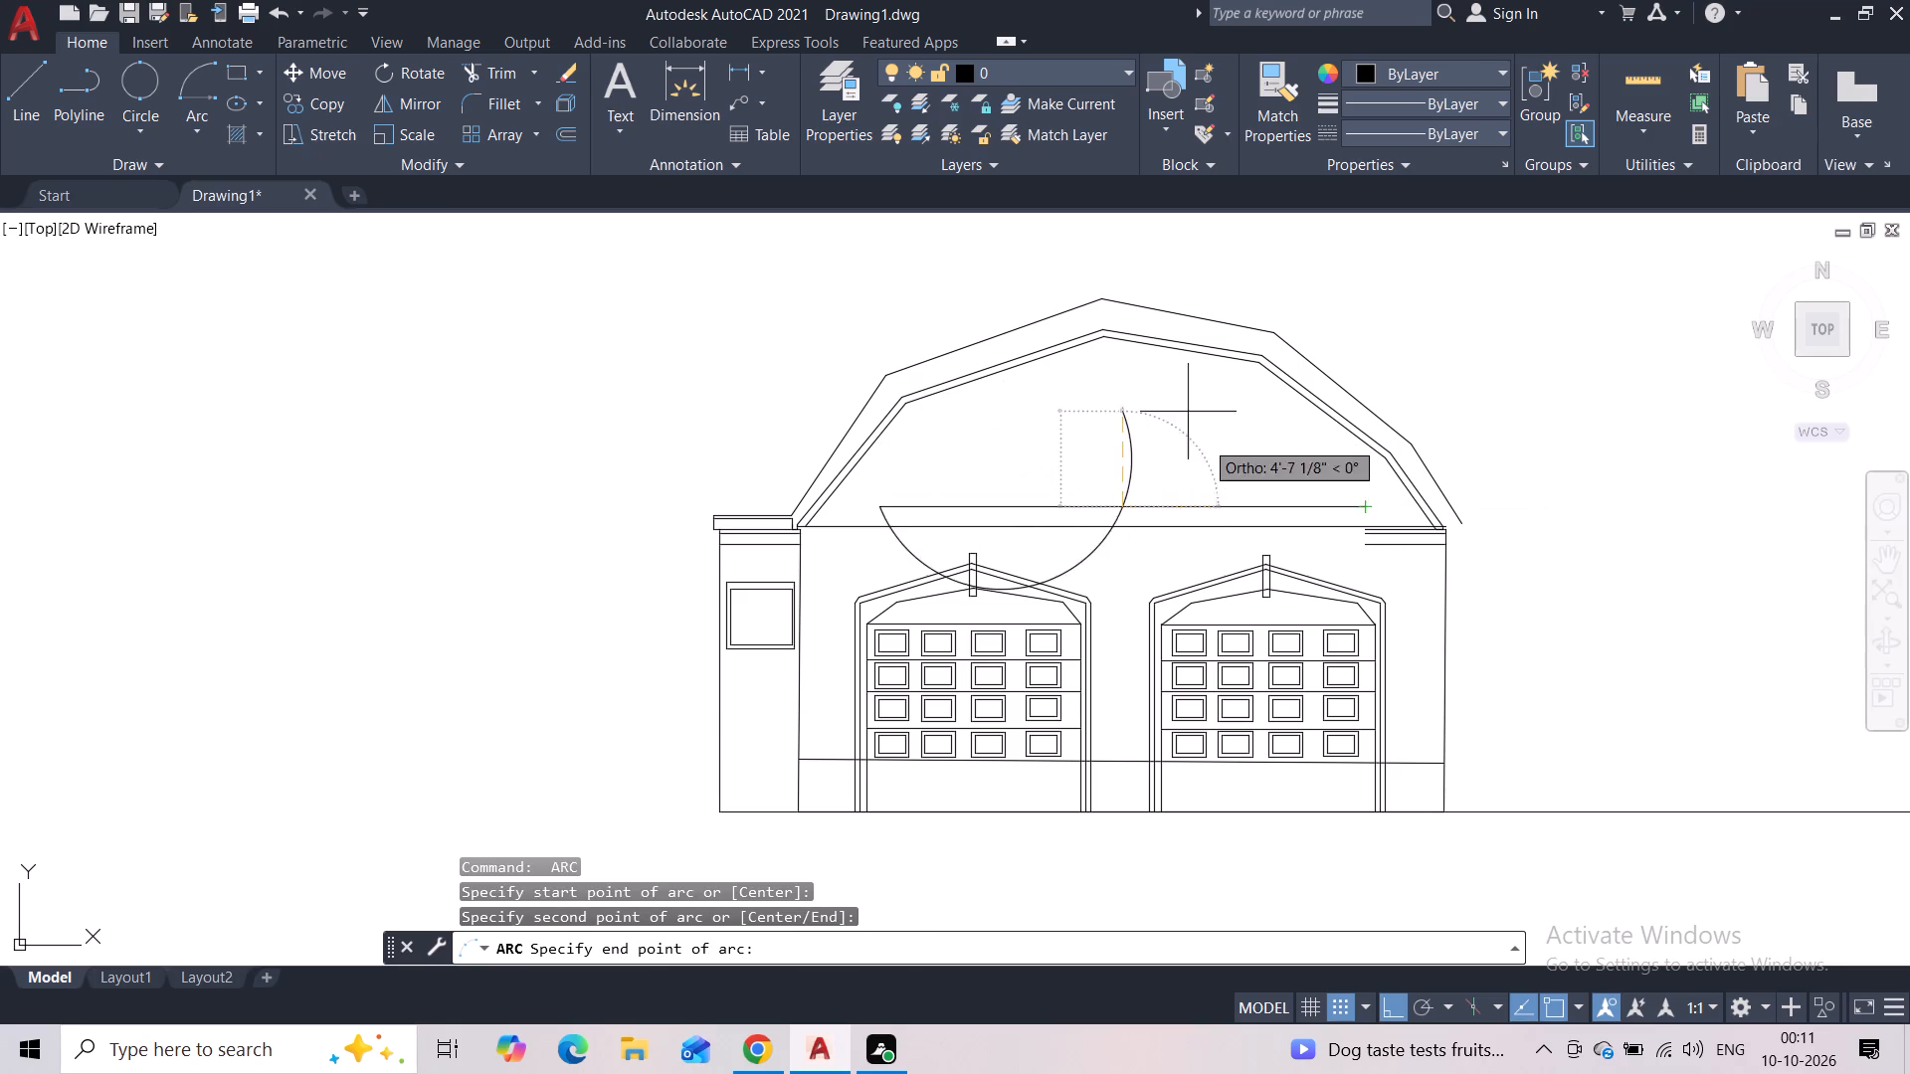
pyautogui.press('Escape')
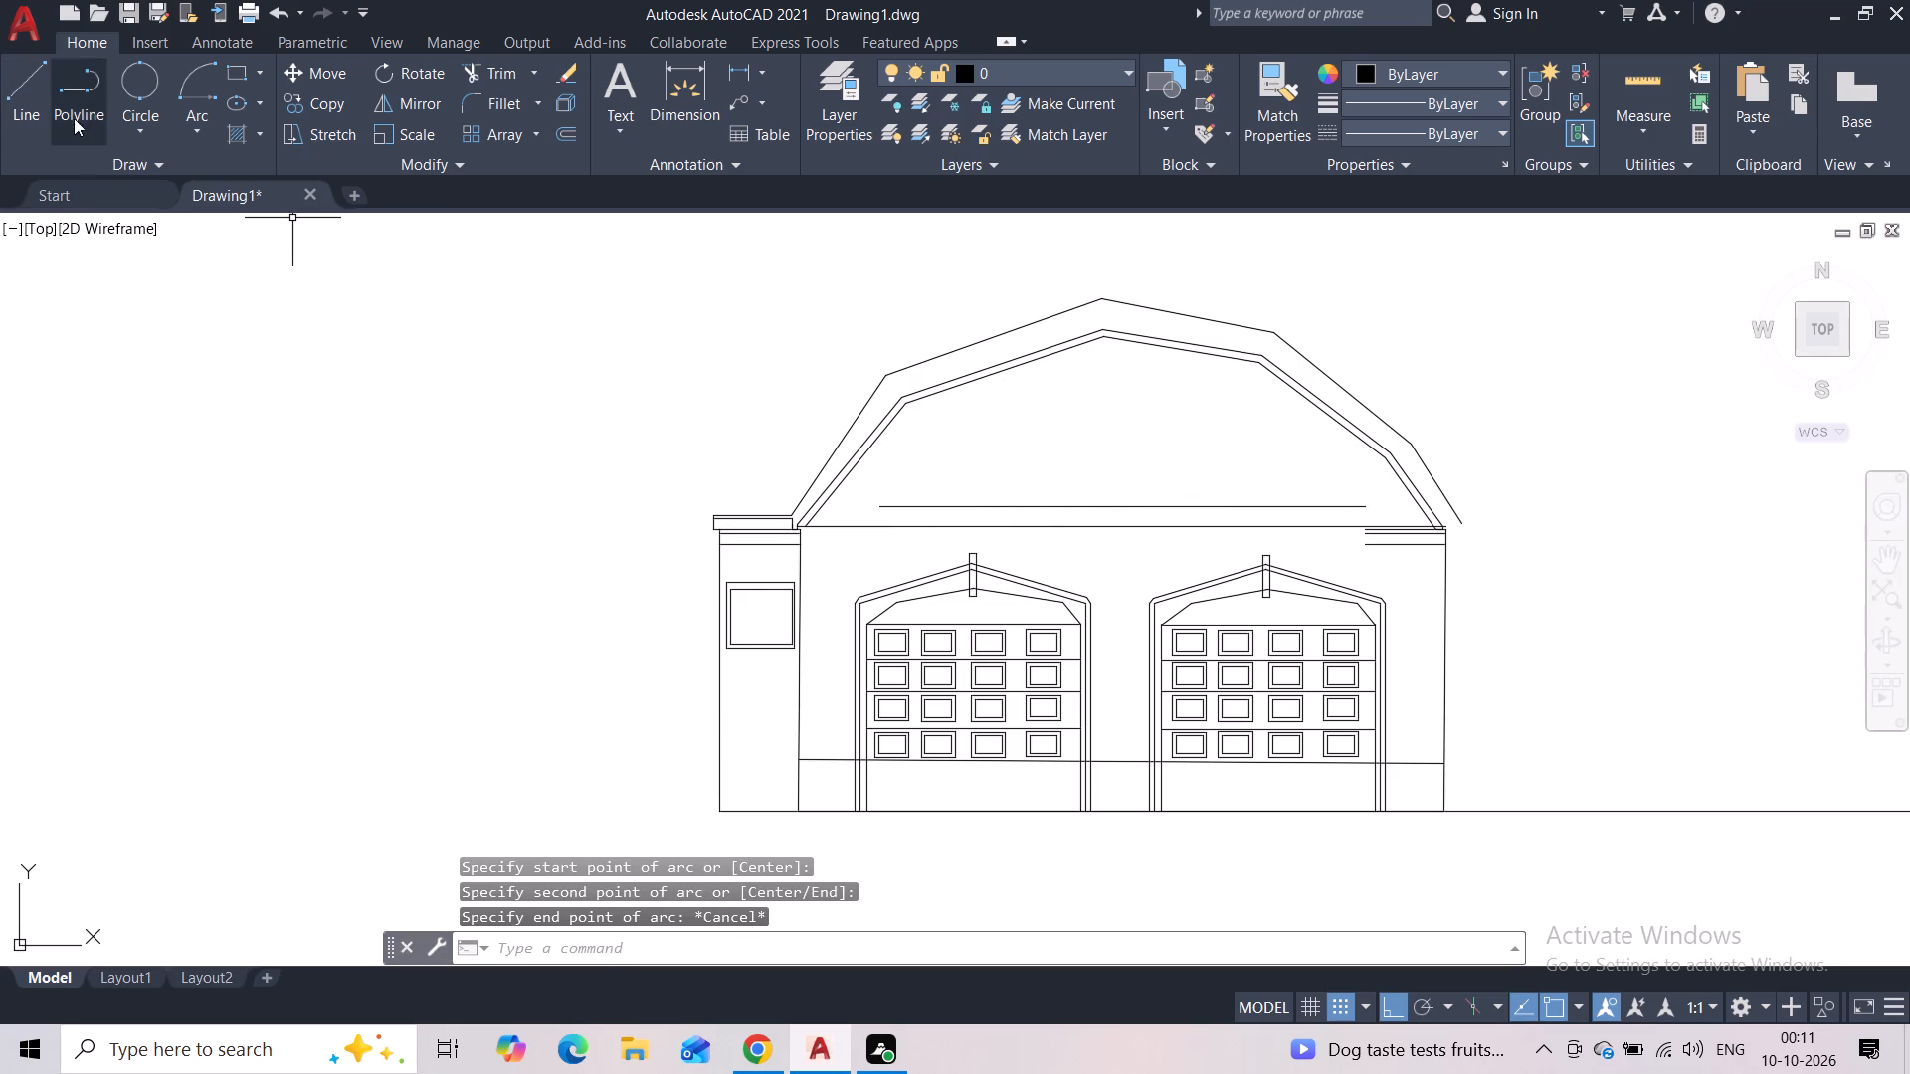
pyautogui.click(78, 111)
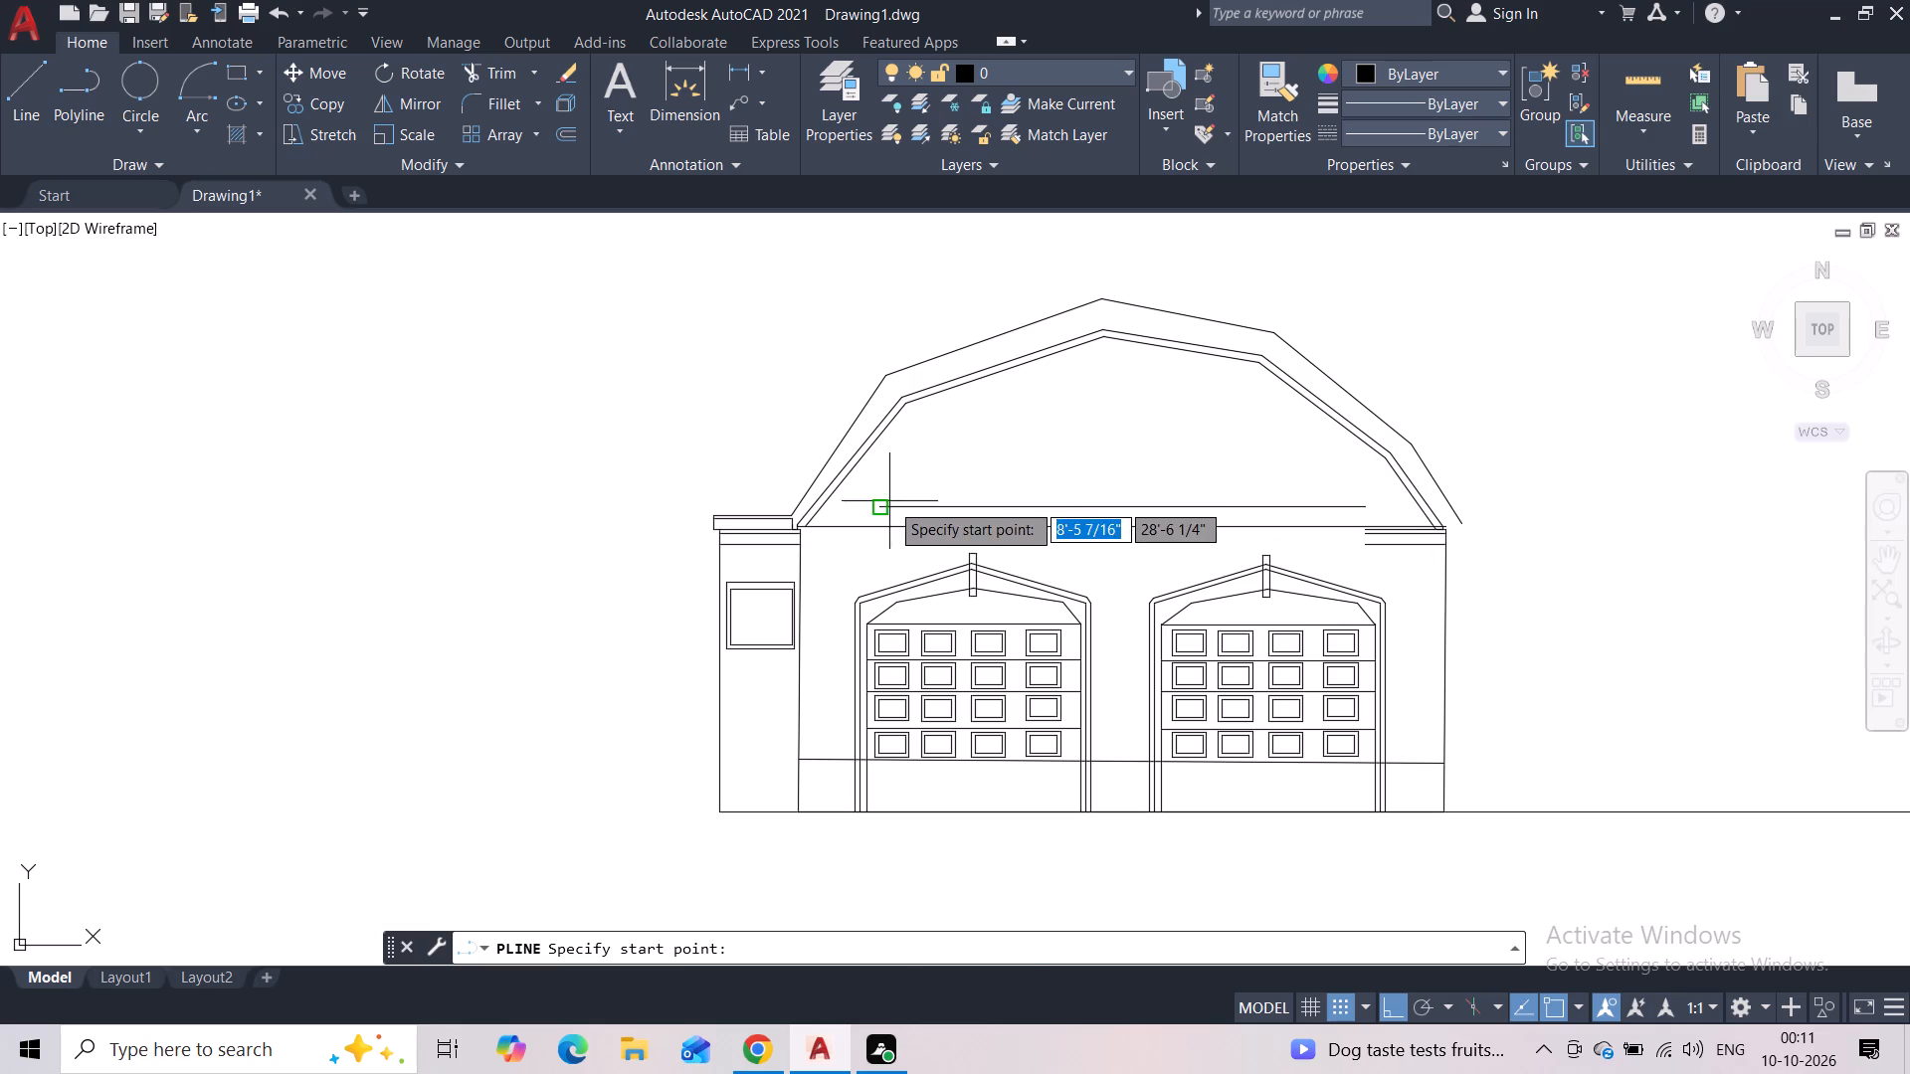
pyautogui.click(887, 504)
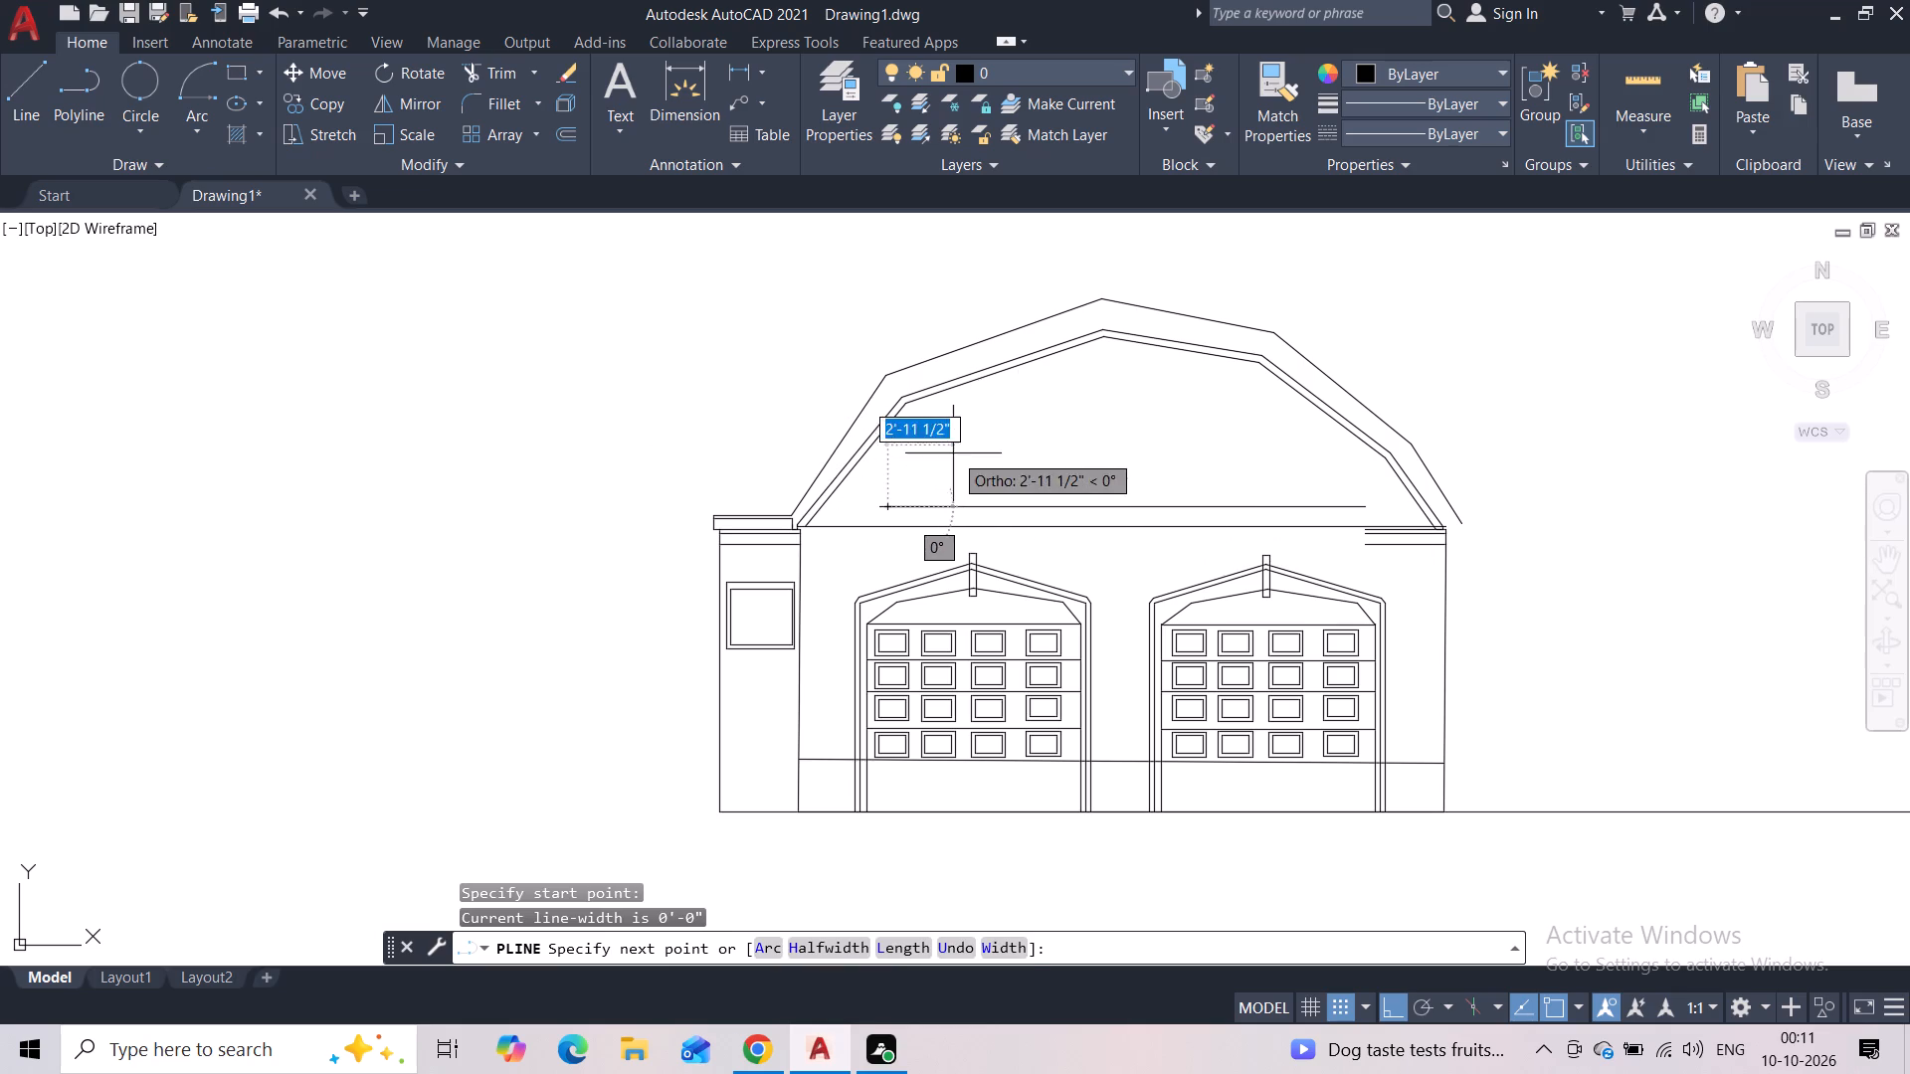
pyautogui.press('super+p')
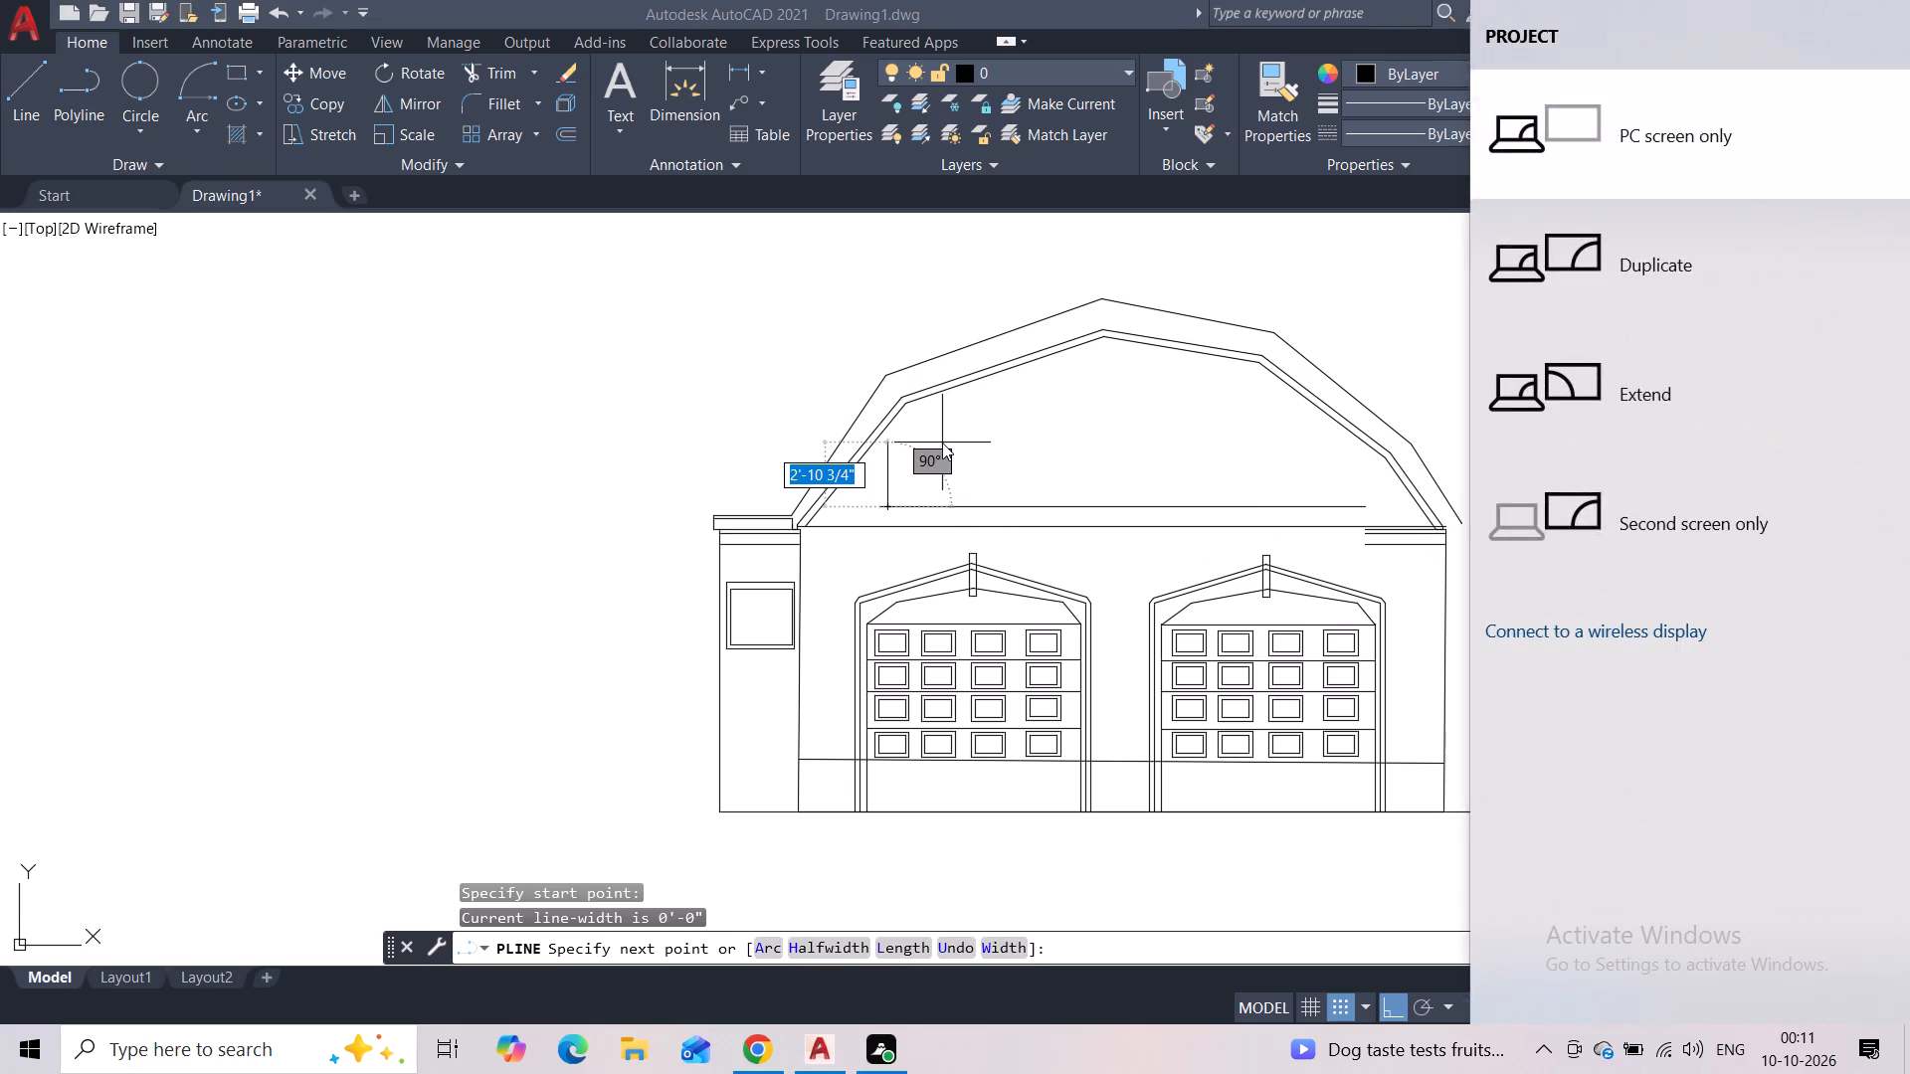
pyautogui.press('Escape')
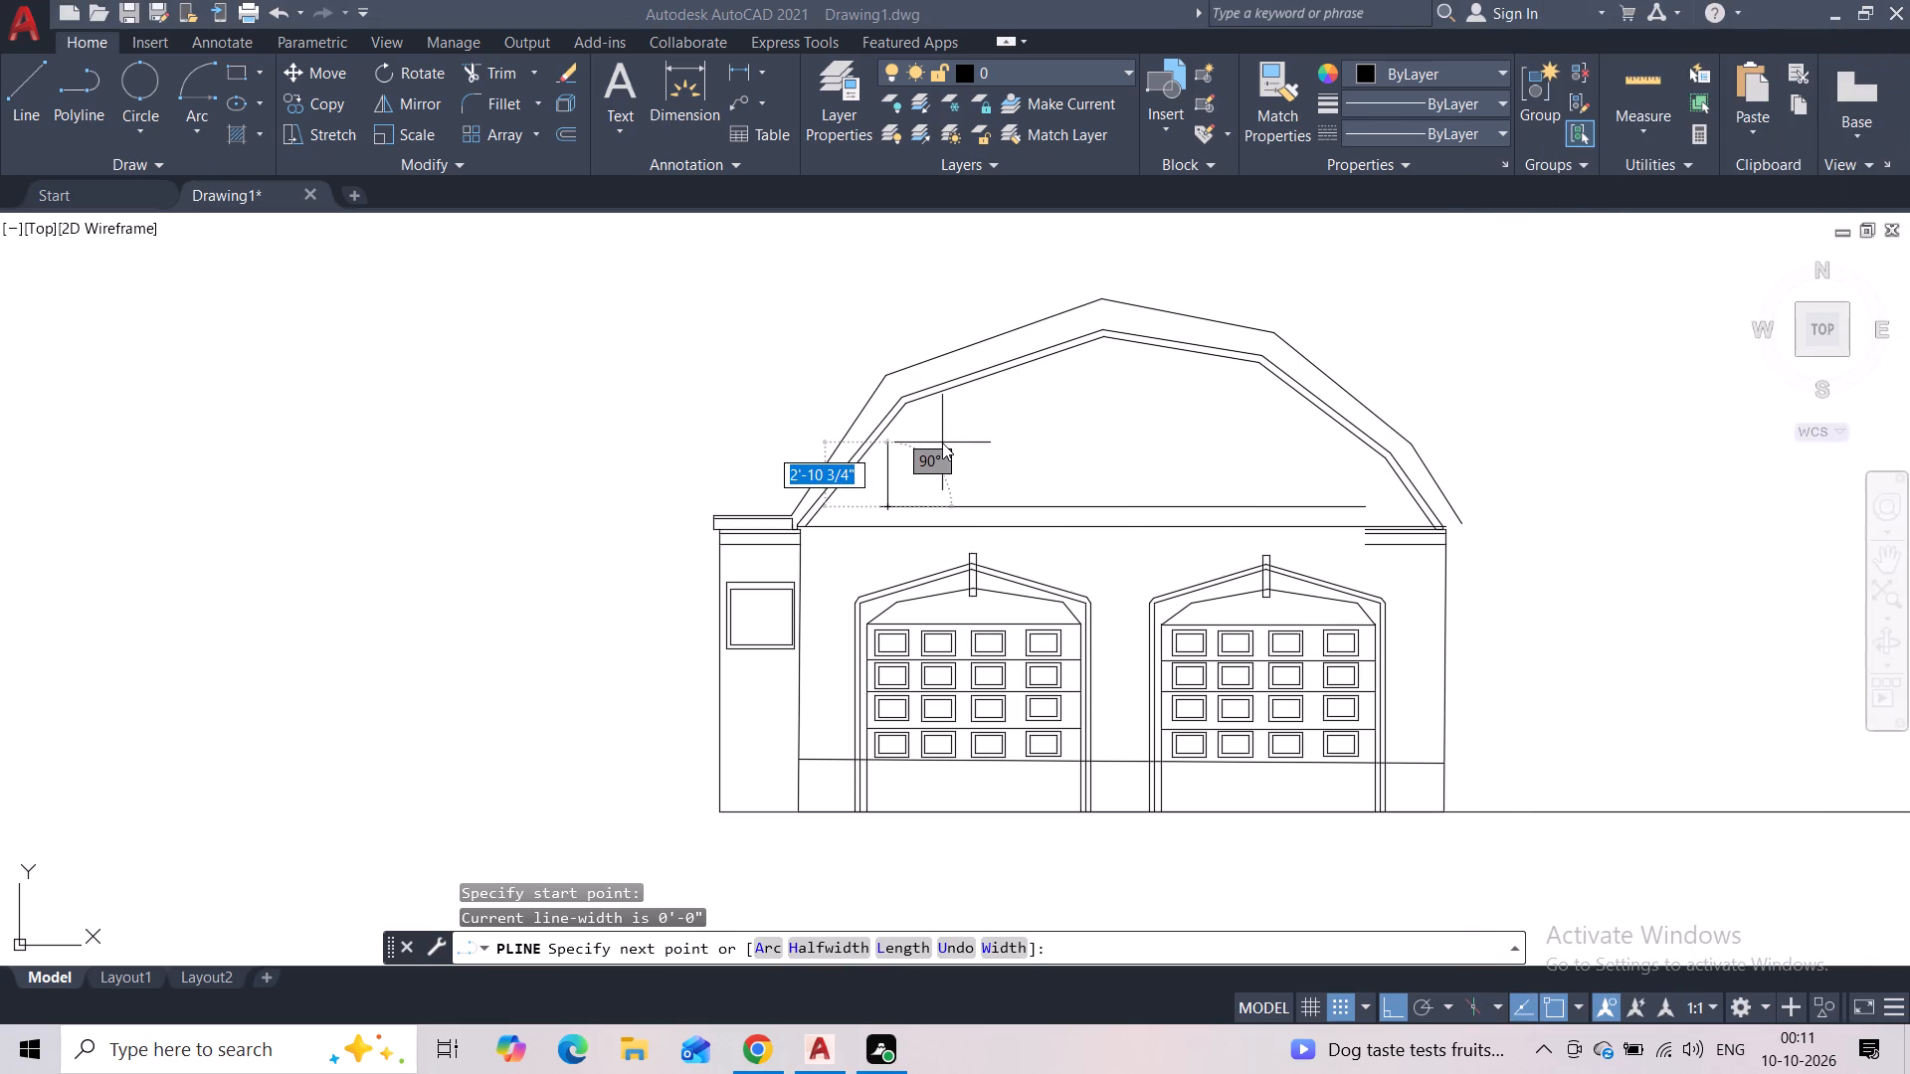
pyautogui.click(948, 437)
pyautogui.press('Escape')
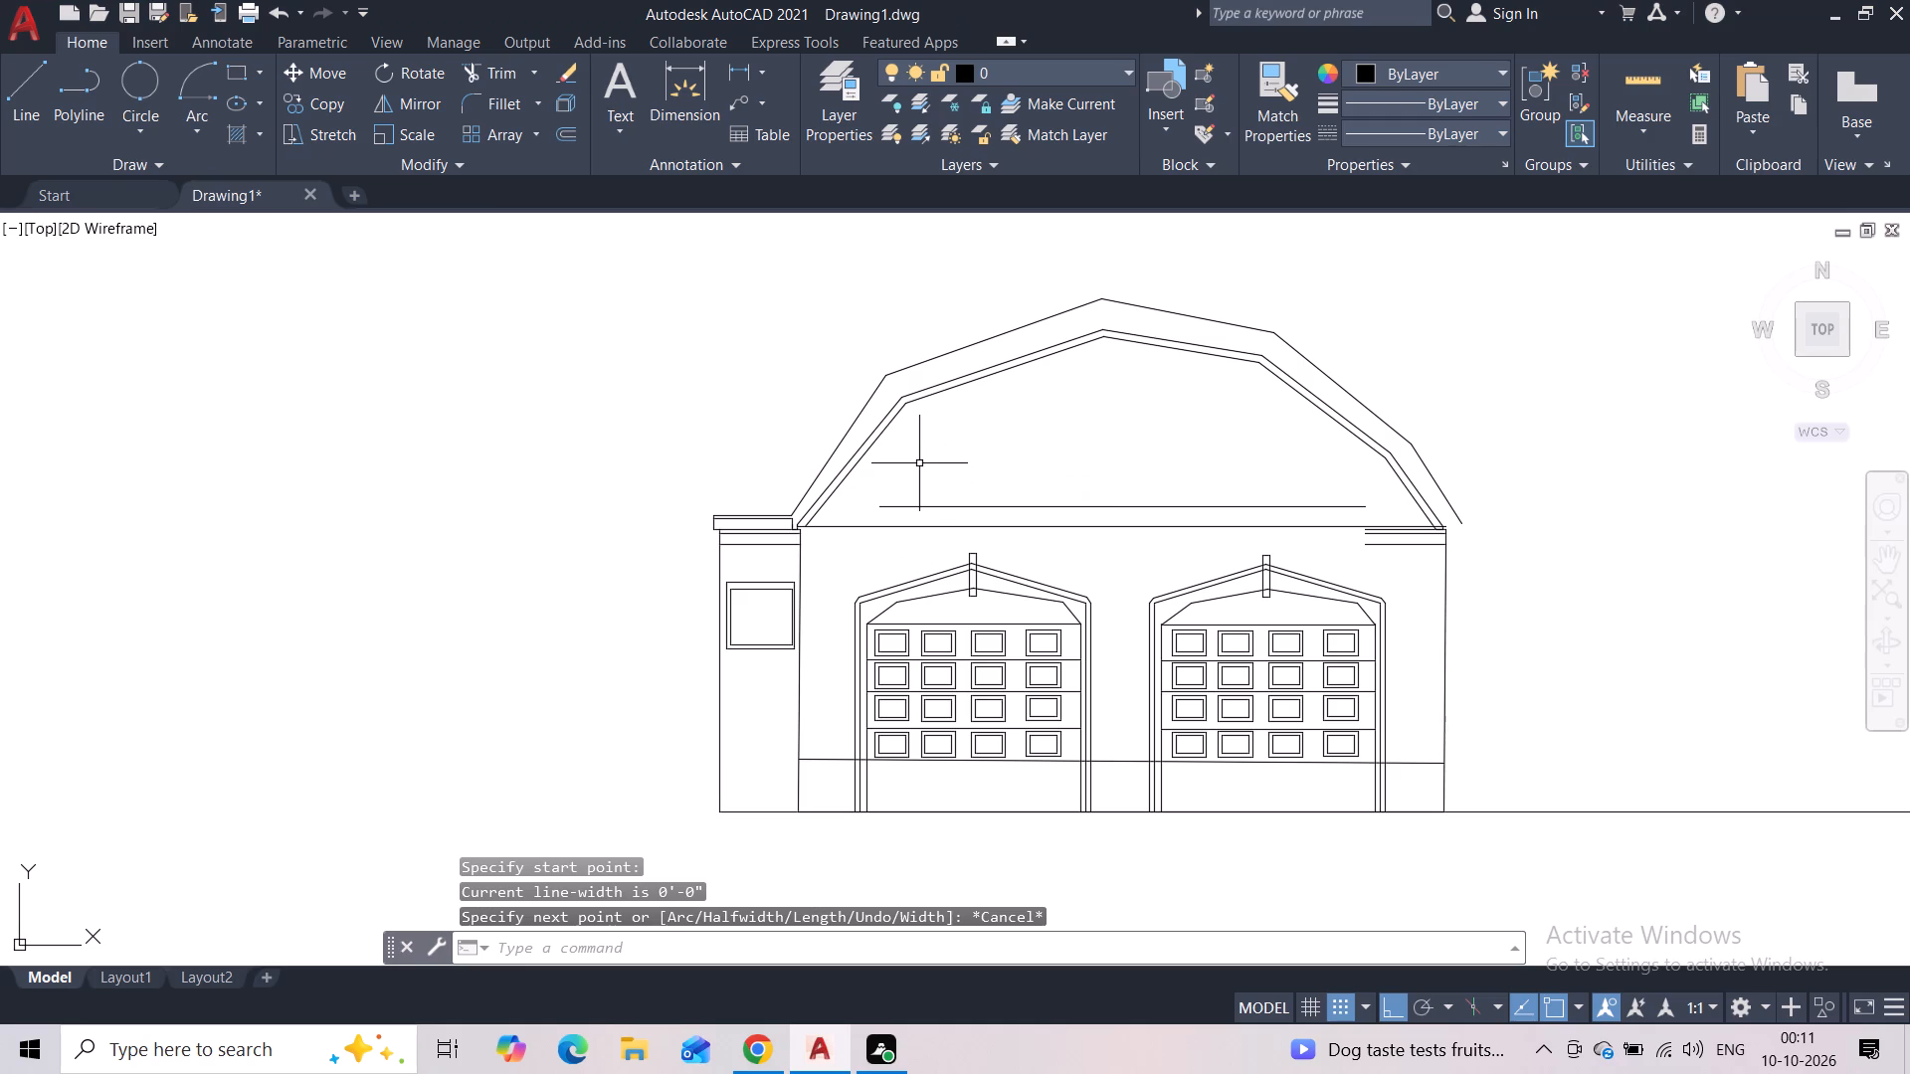
# With Ortho off, draw an inner-arch polyline from the horizontal line's left end, with three rising segments, the third about 3'-9", and a level fourth.
pyautogui.press('F8')
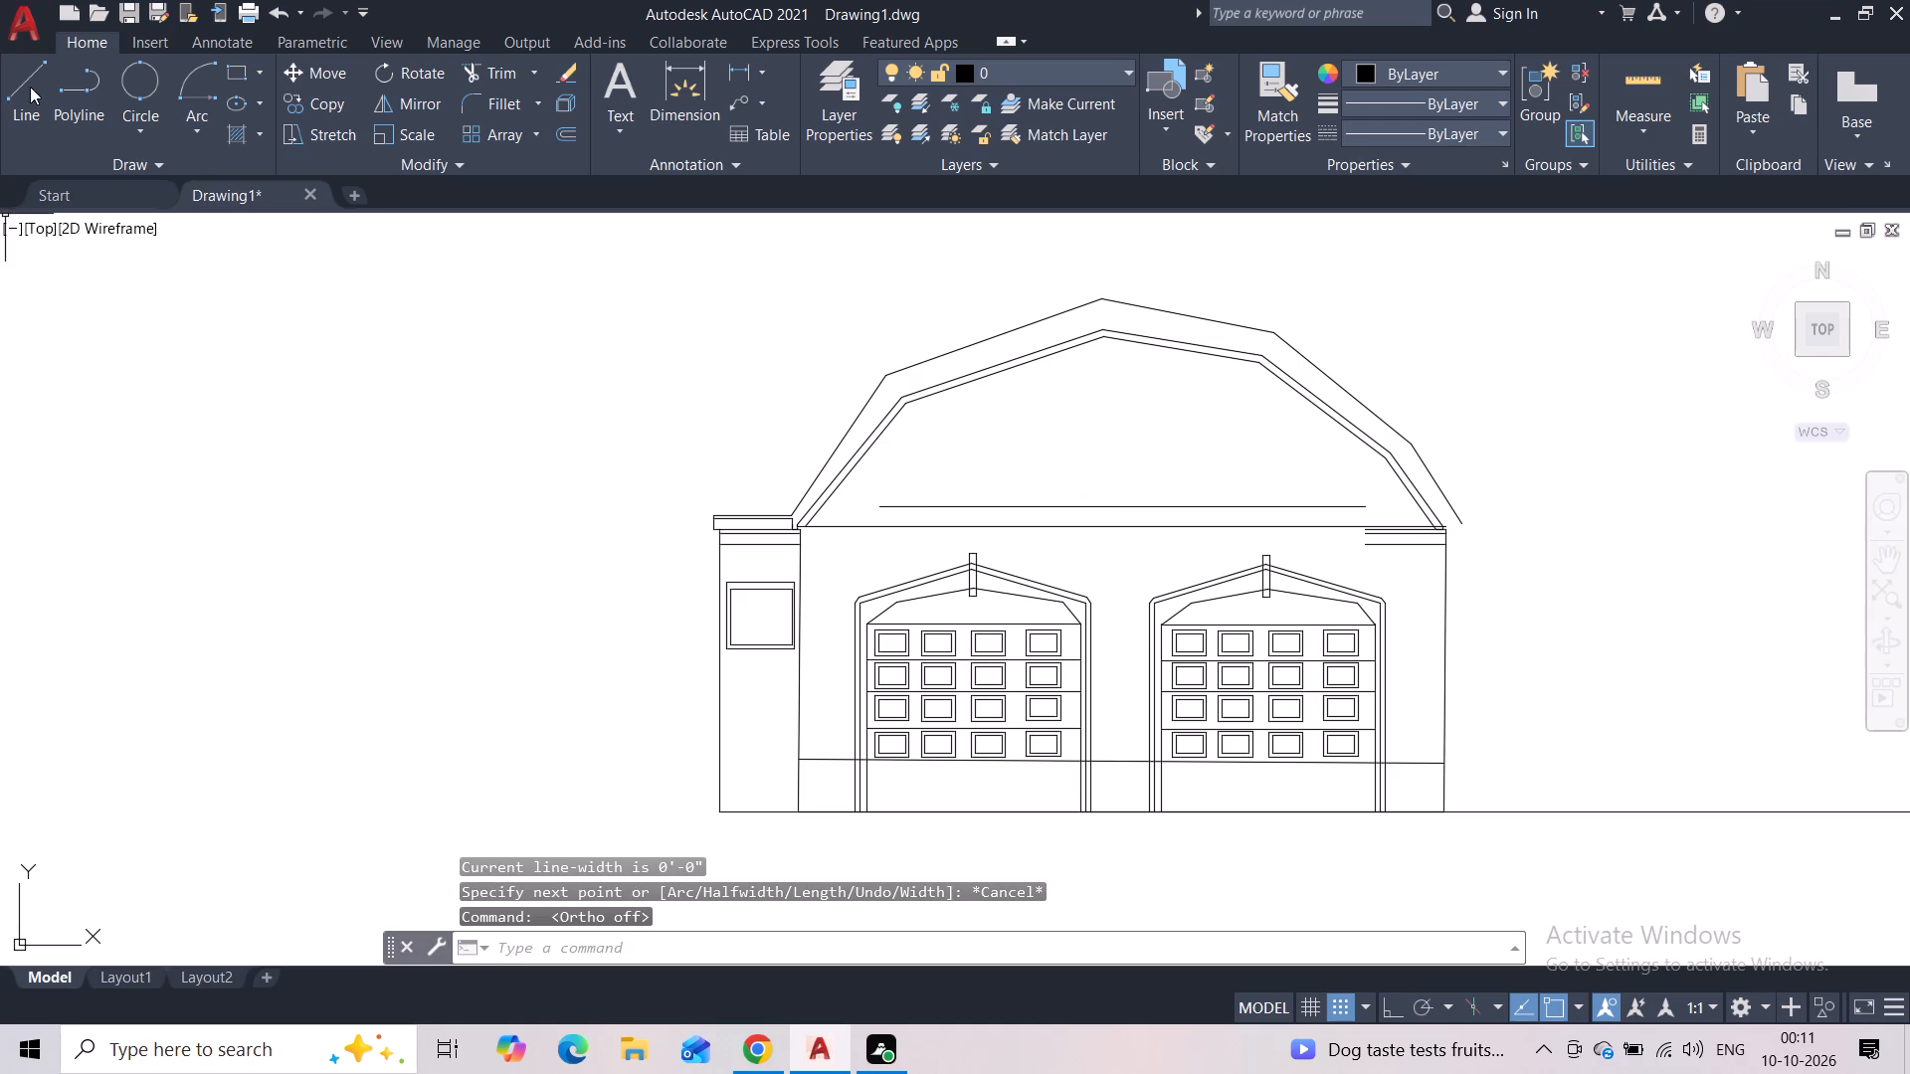
pyautogui.click(73, 112)
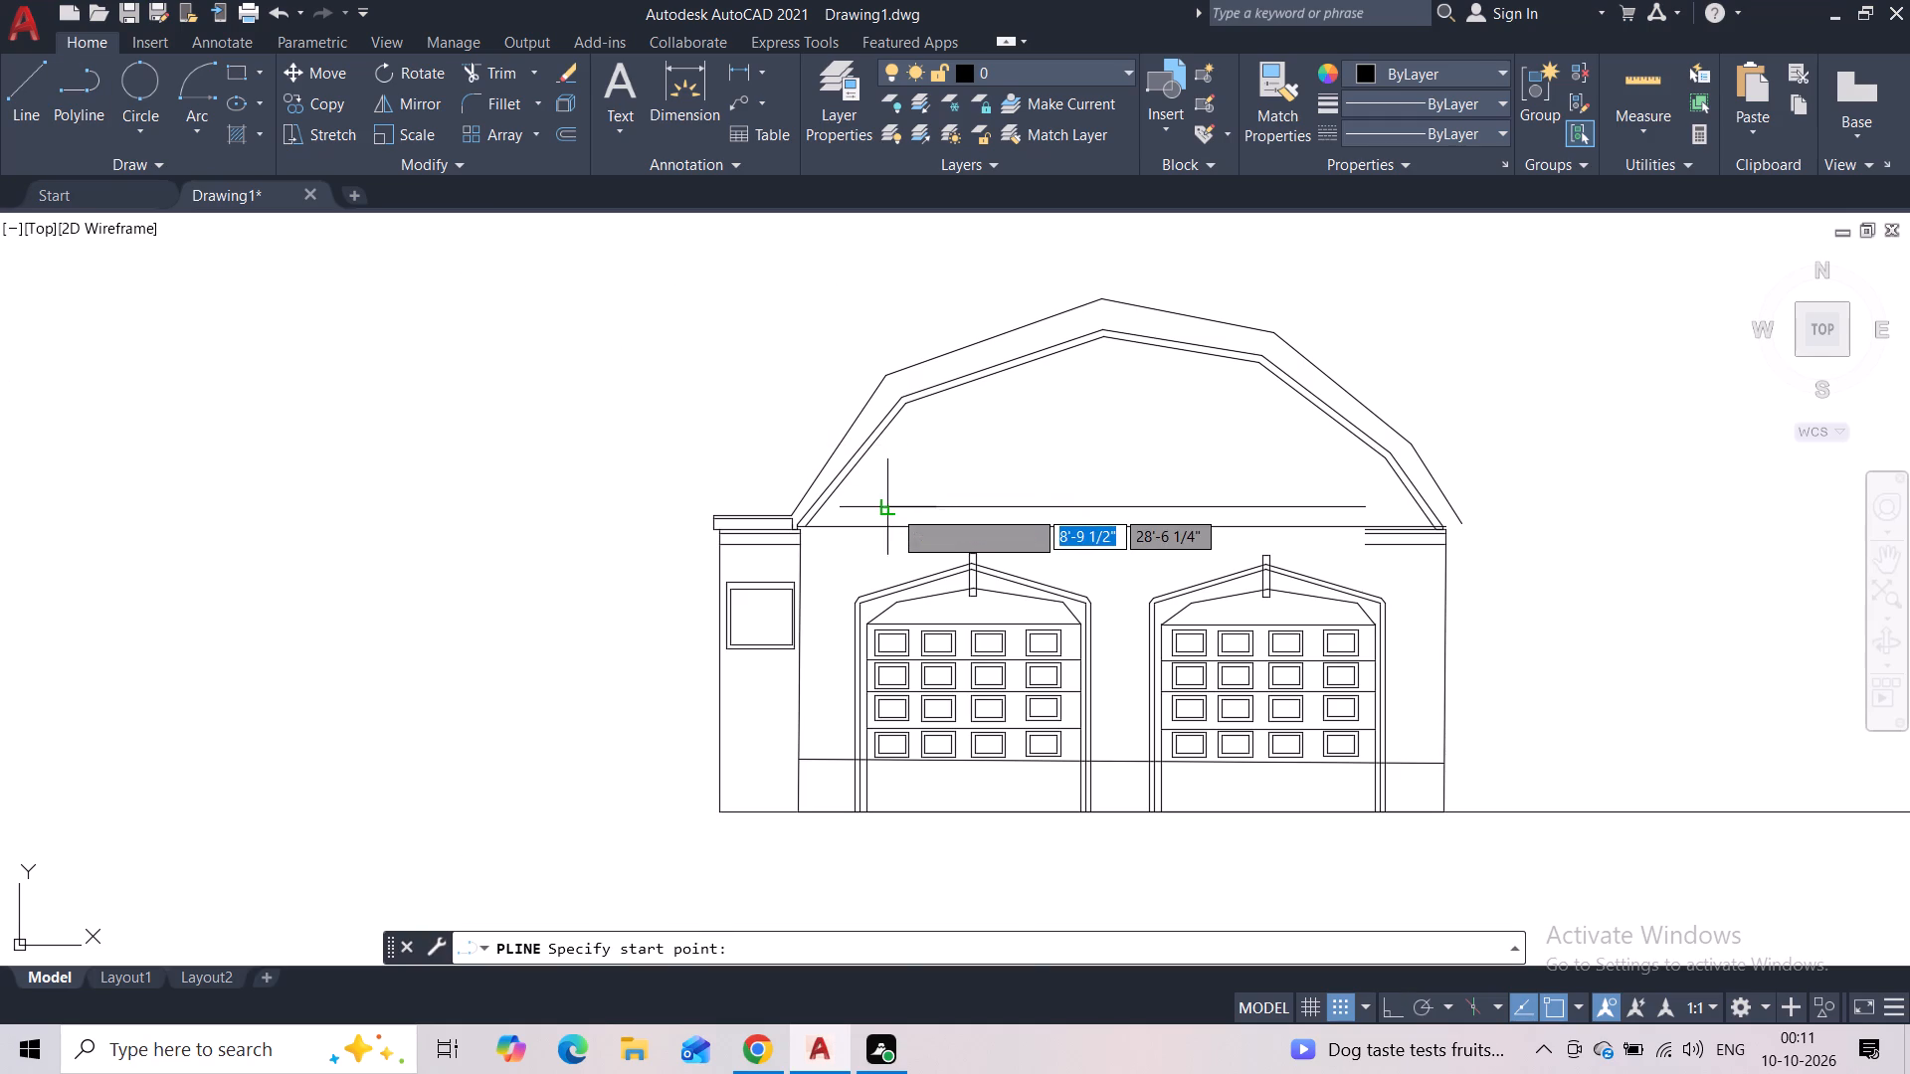
pyautogui.click(878, 510)
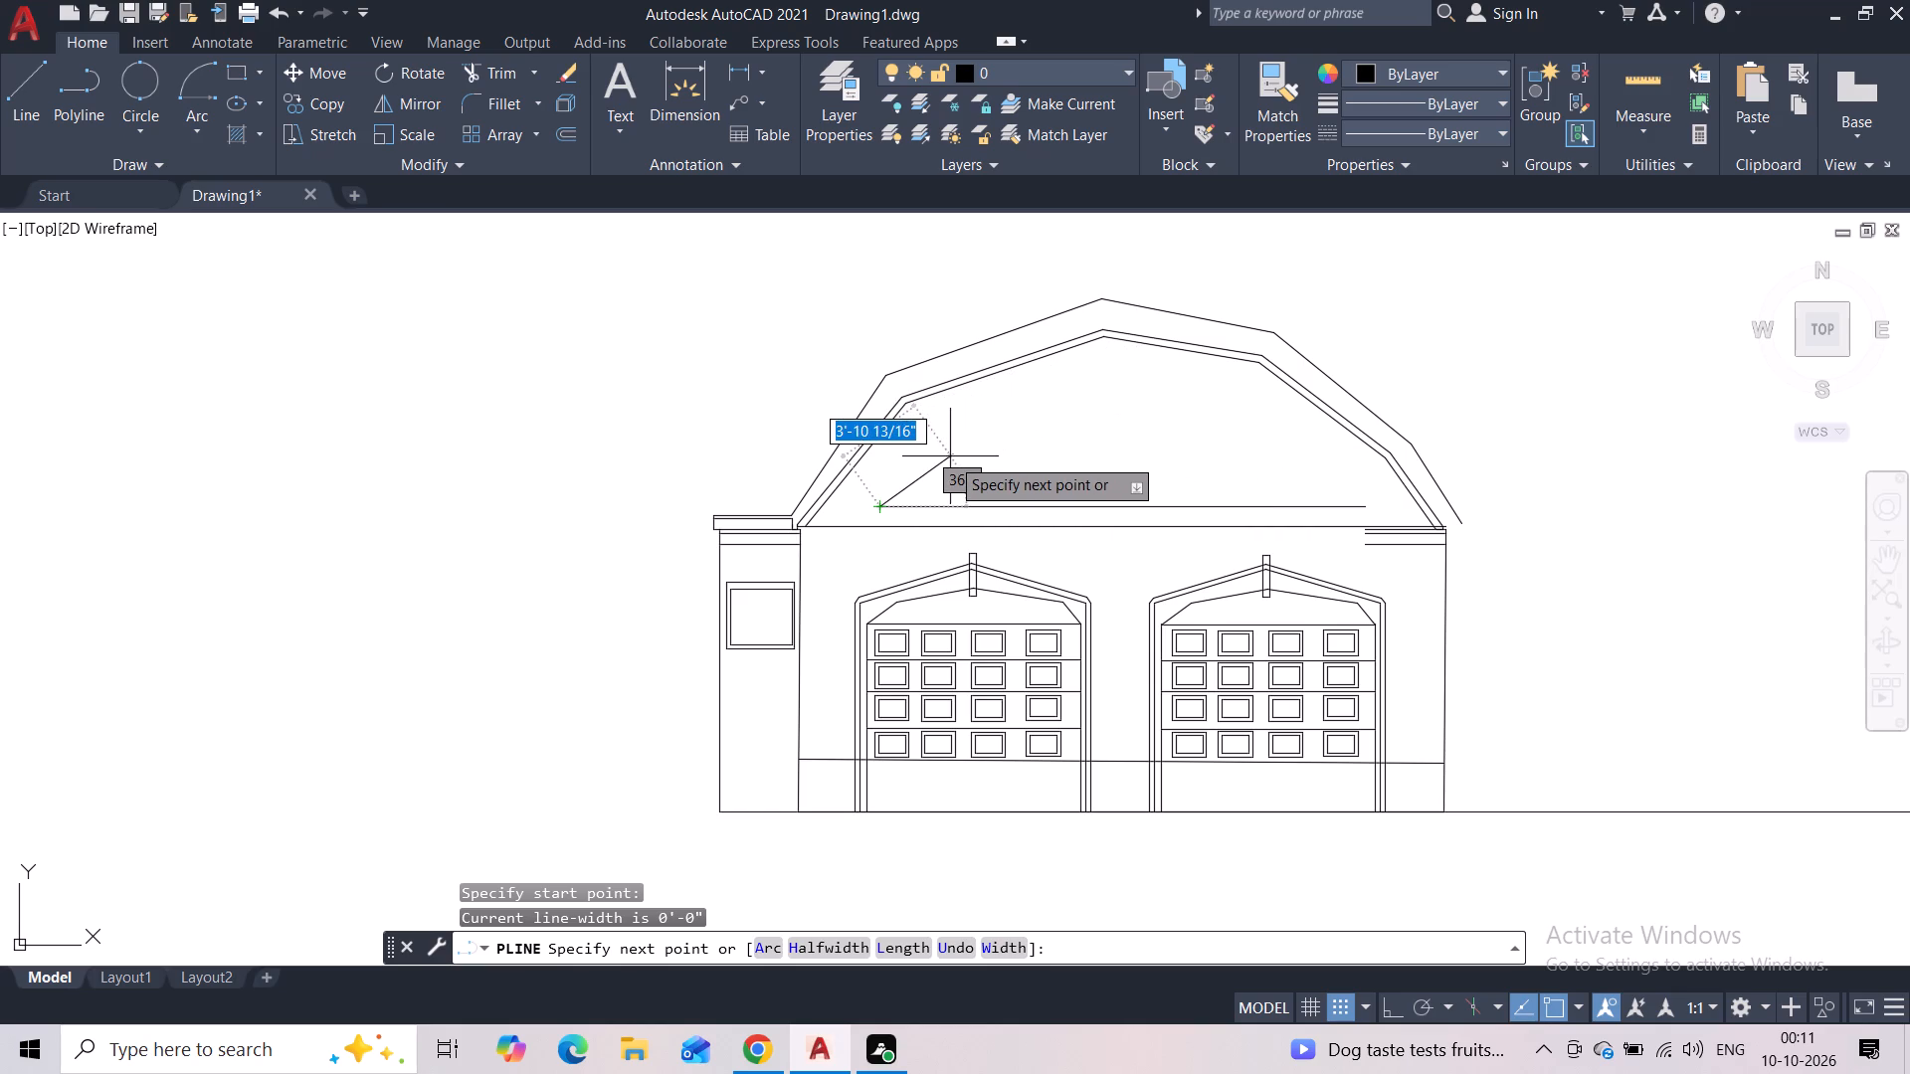
pyautogui.click(920, 466)
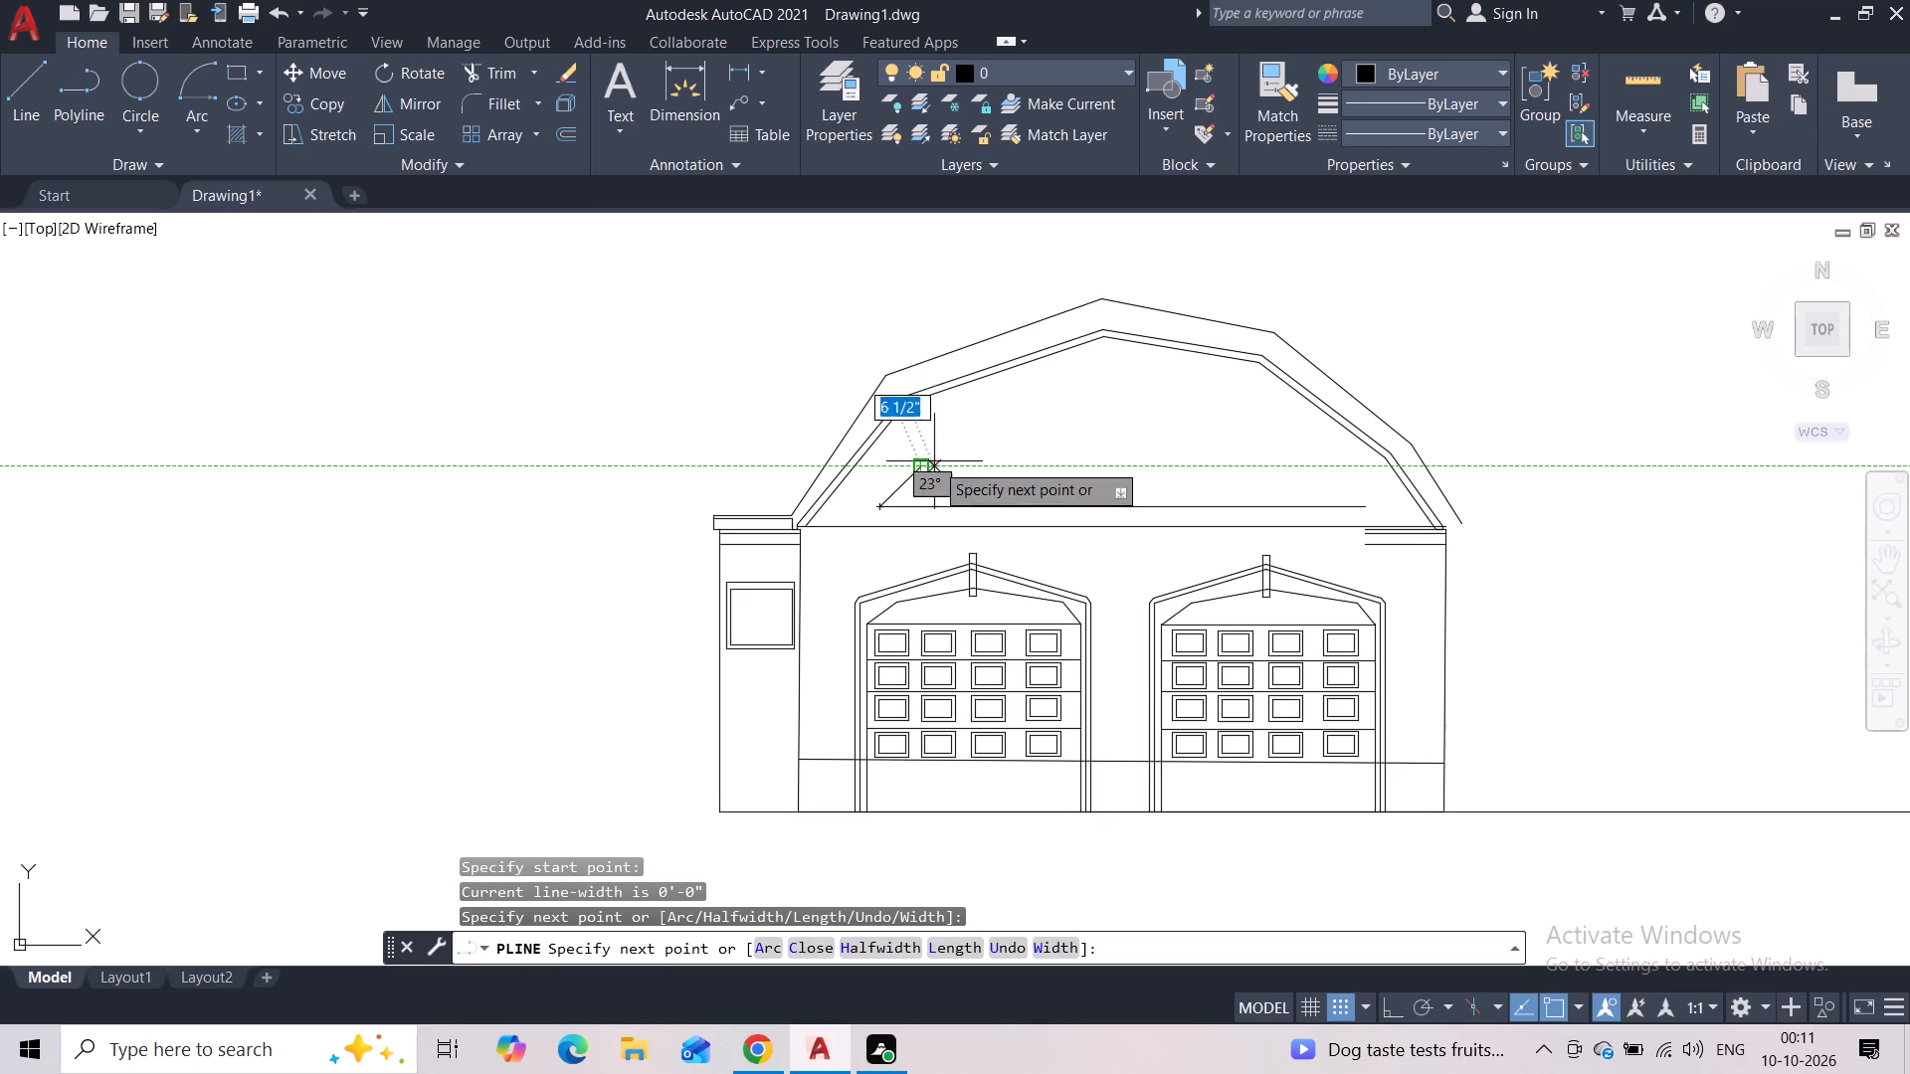
pyautogui.click(979, 442)
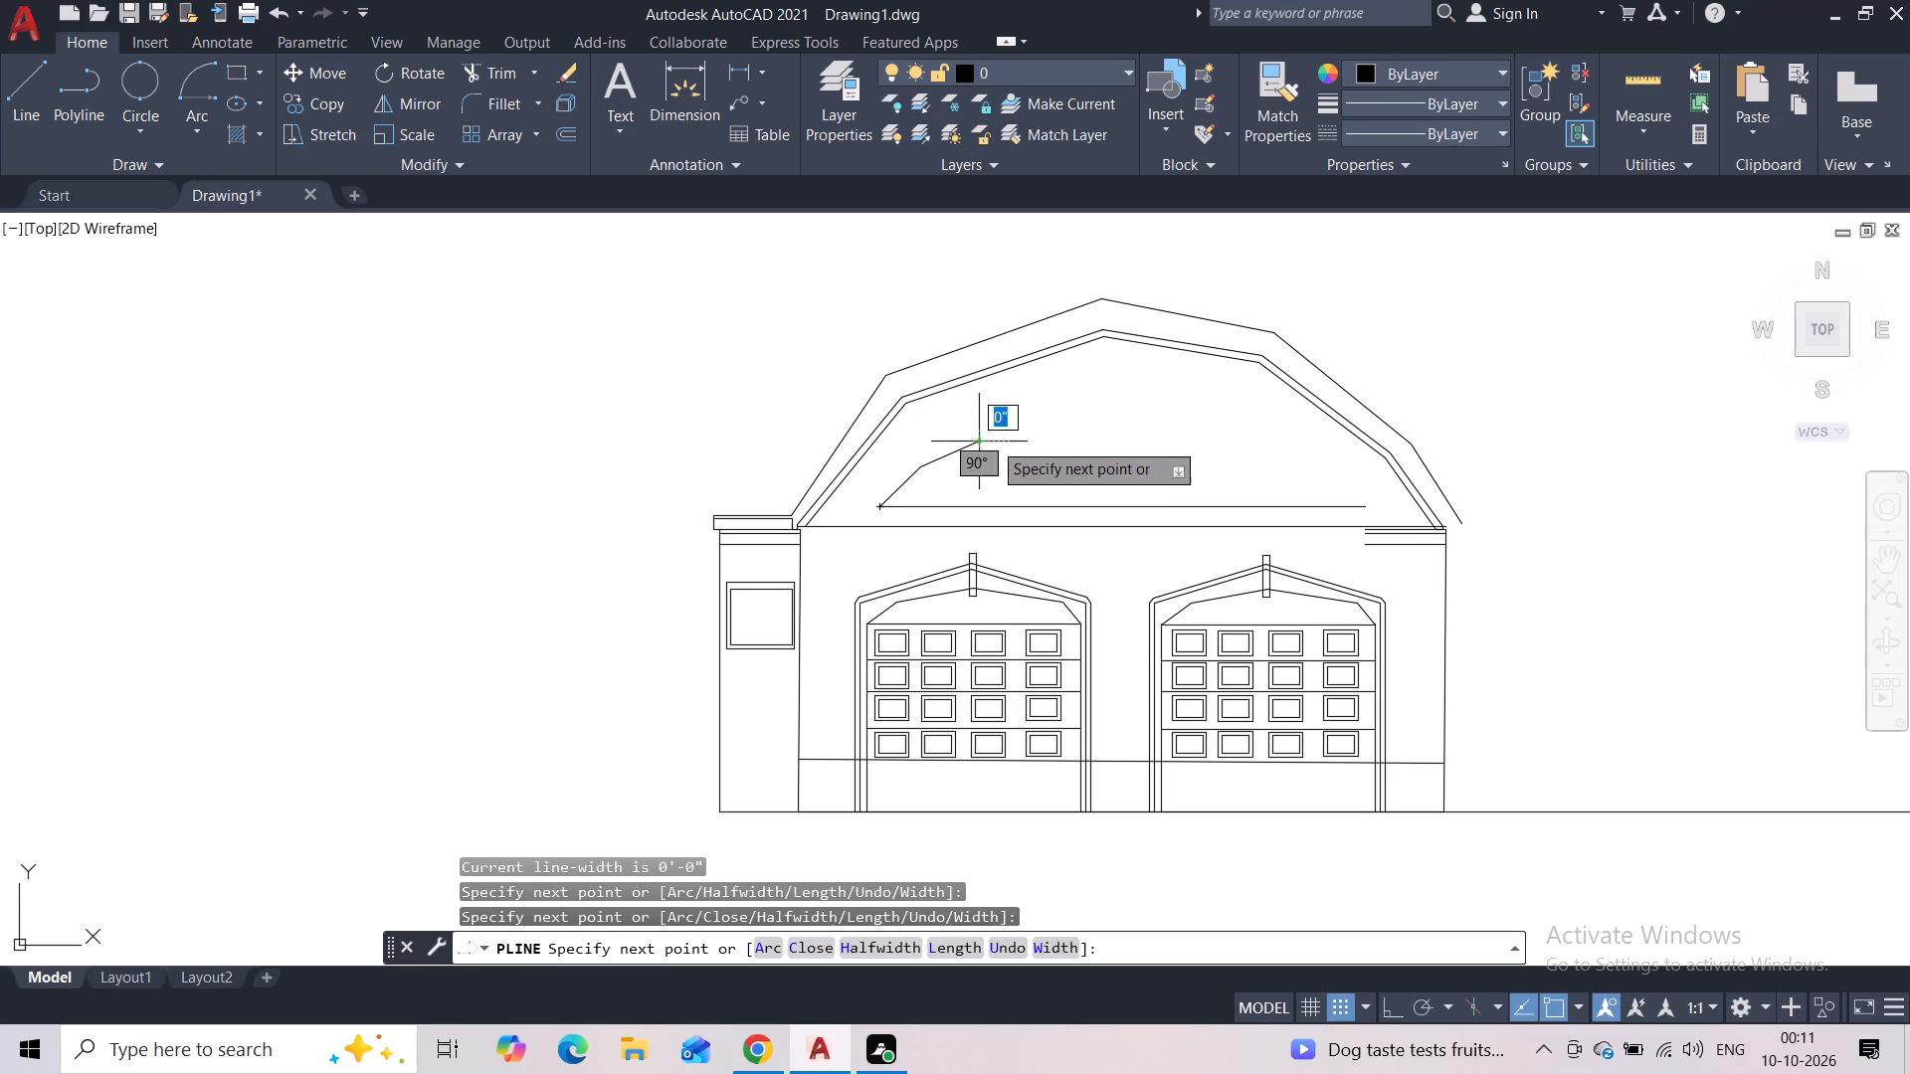
pyautogui.click(1060, 424)
pyautogui.click(1156, 423)
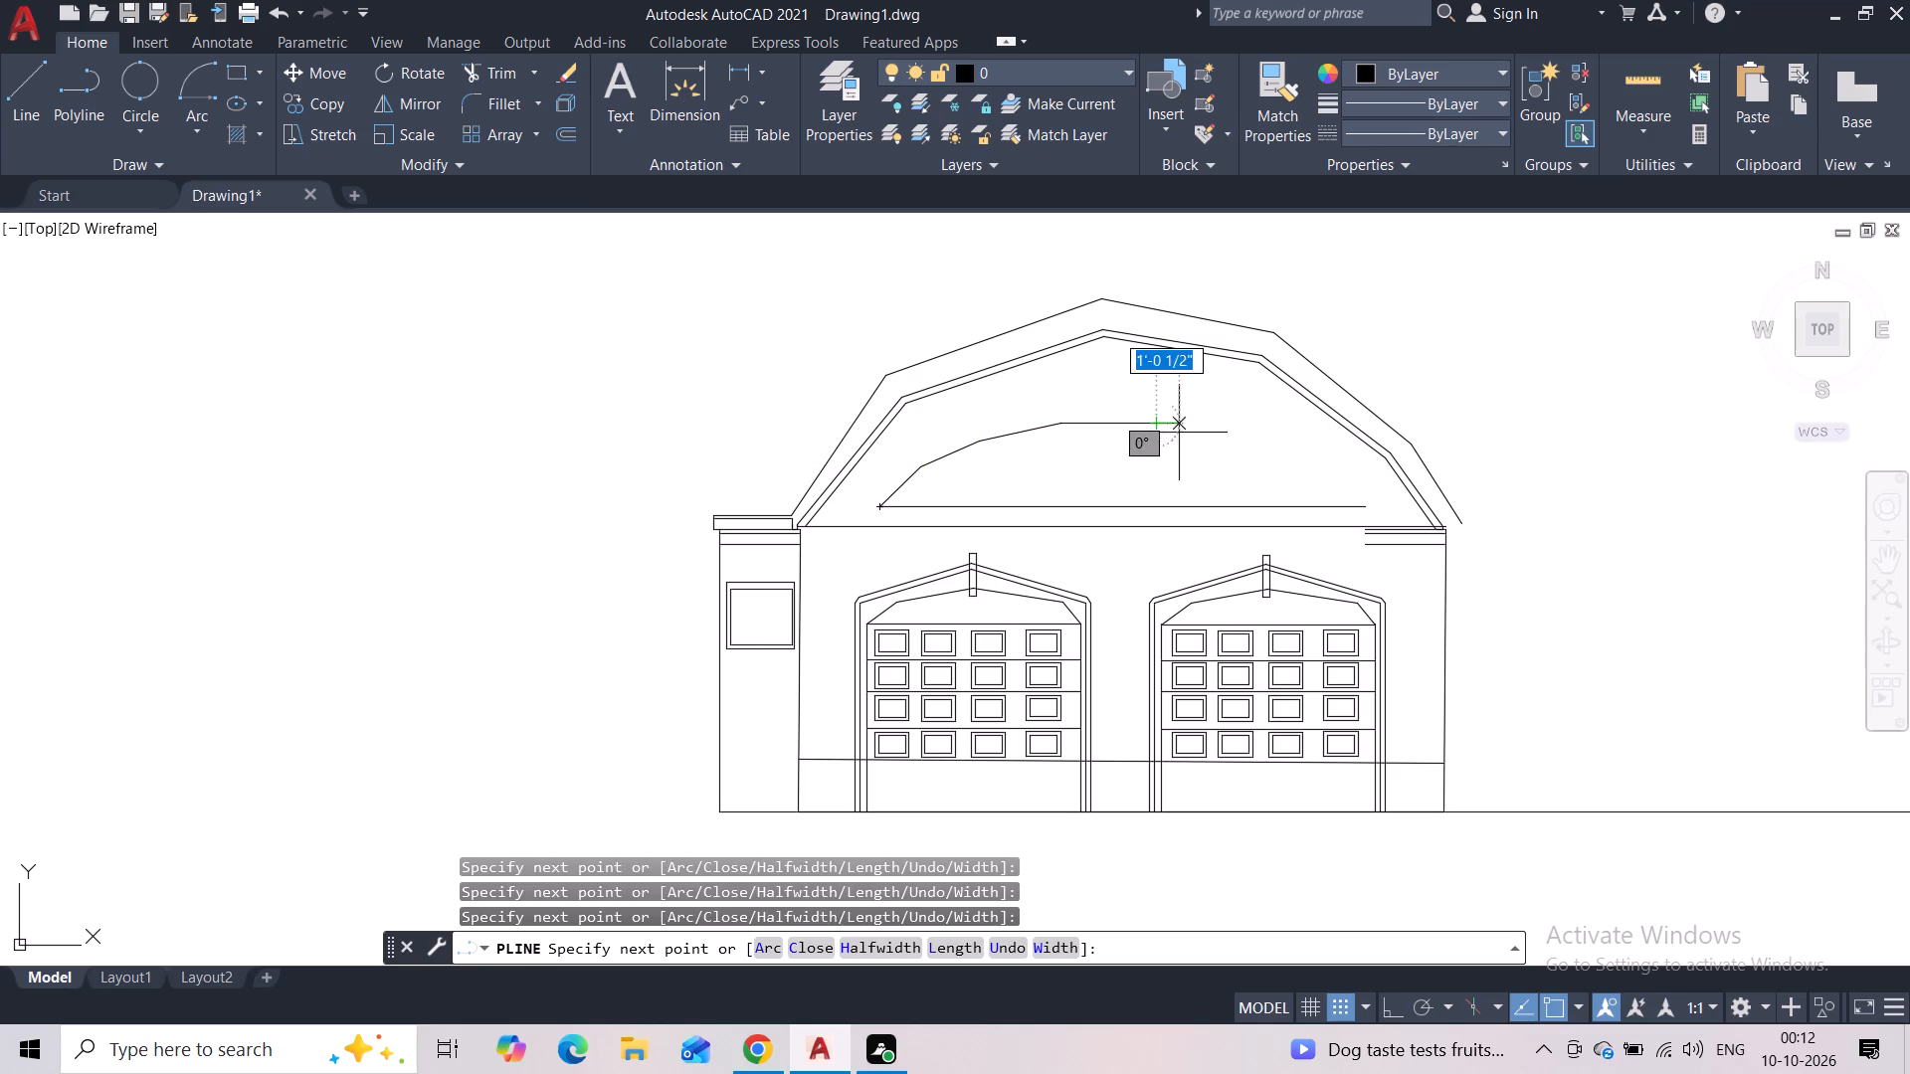
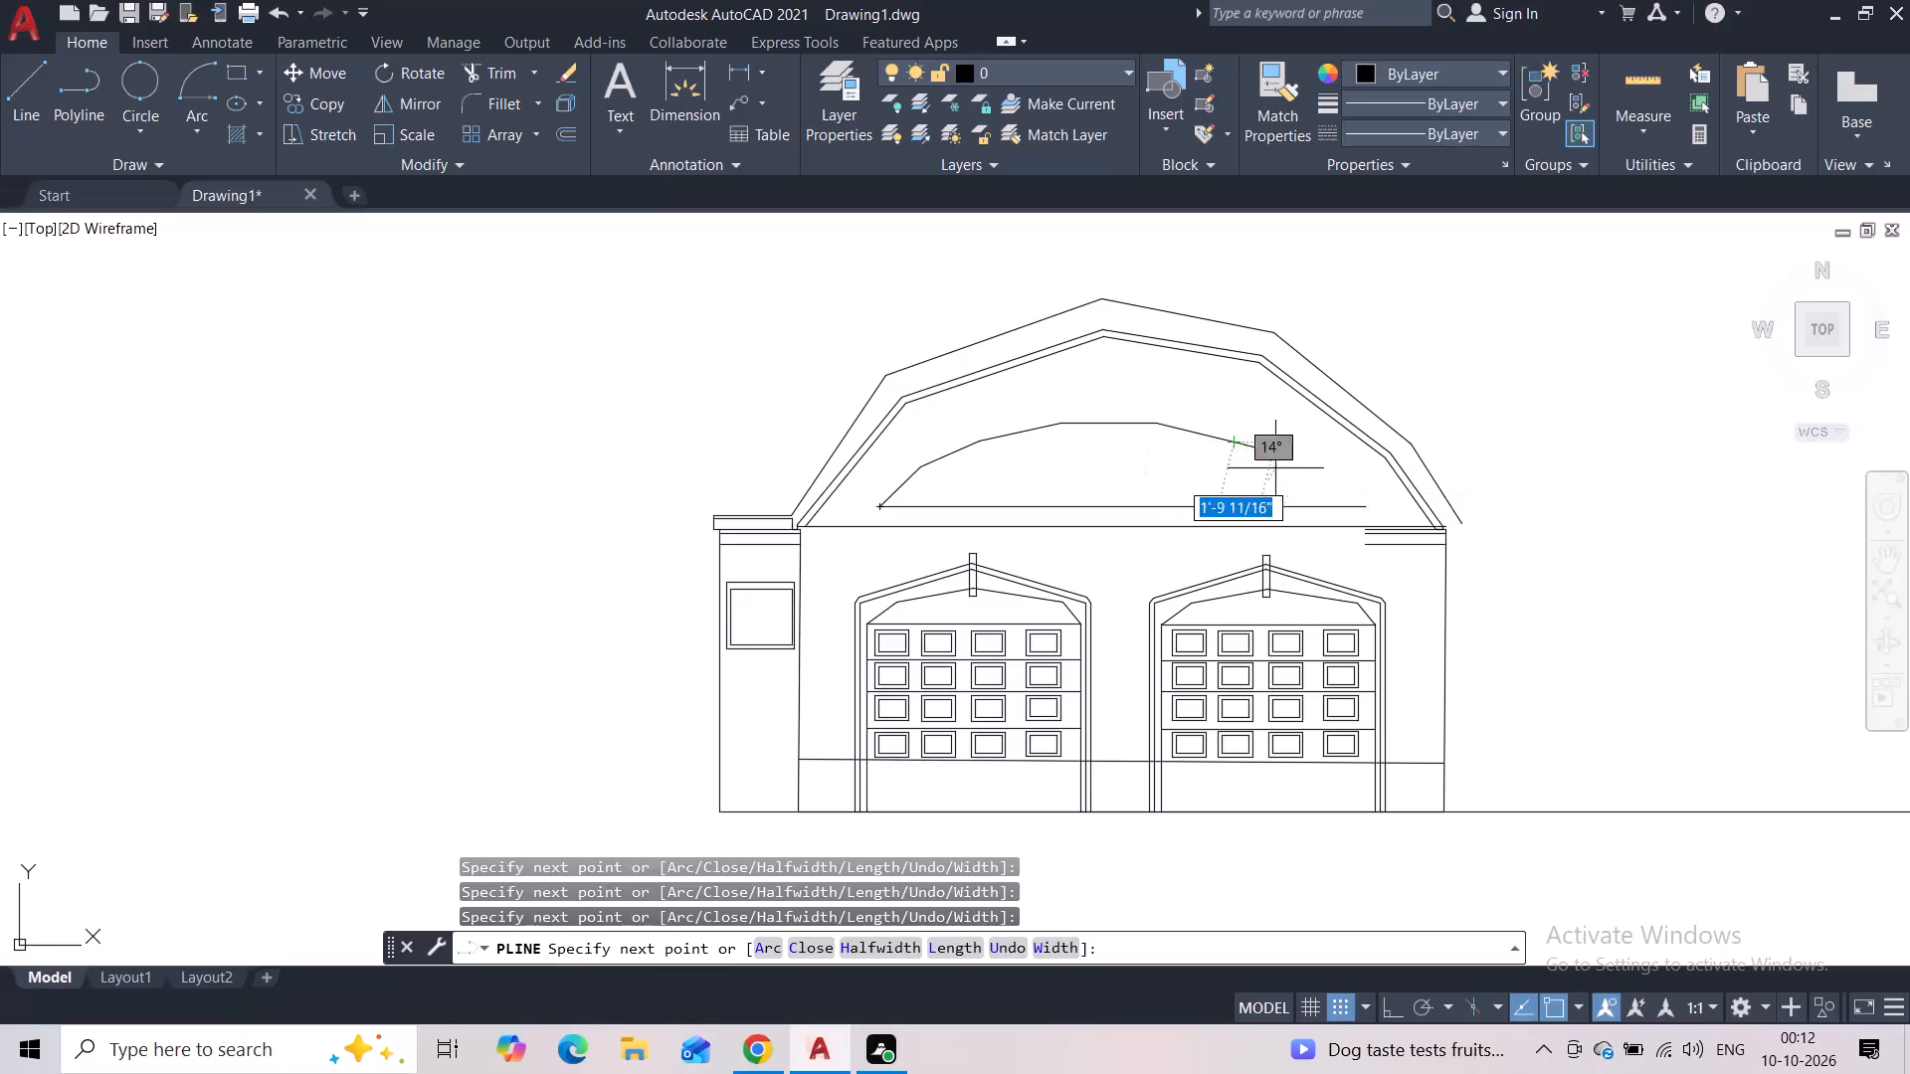
# Finish the inner-arch polyline with two more descending segments, ending at the right end of its horizontal base line.
pyautogui.click(1309, 475)
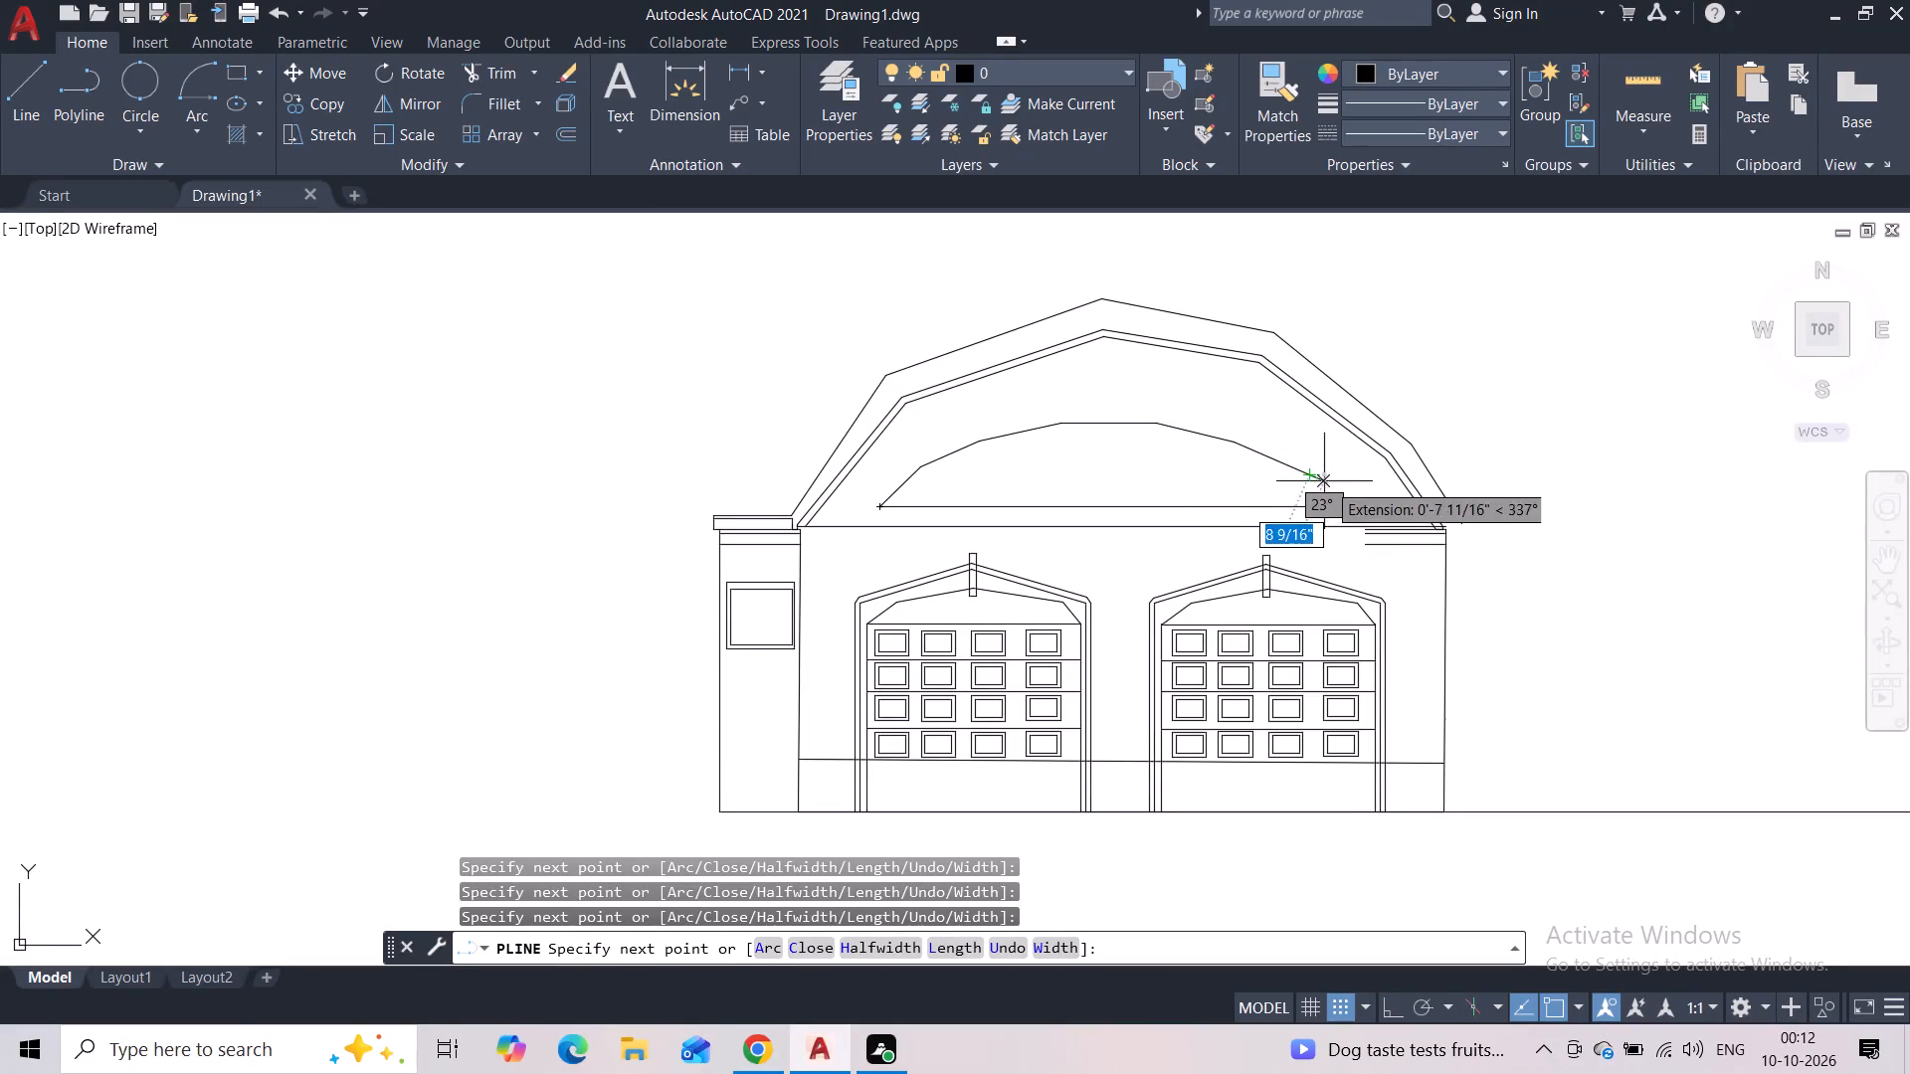
pyautogui.click(1365, 503)
pyautogui.press('Escape')
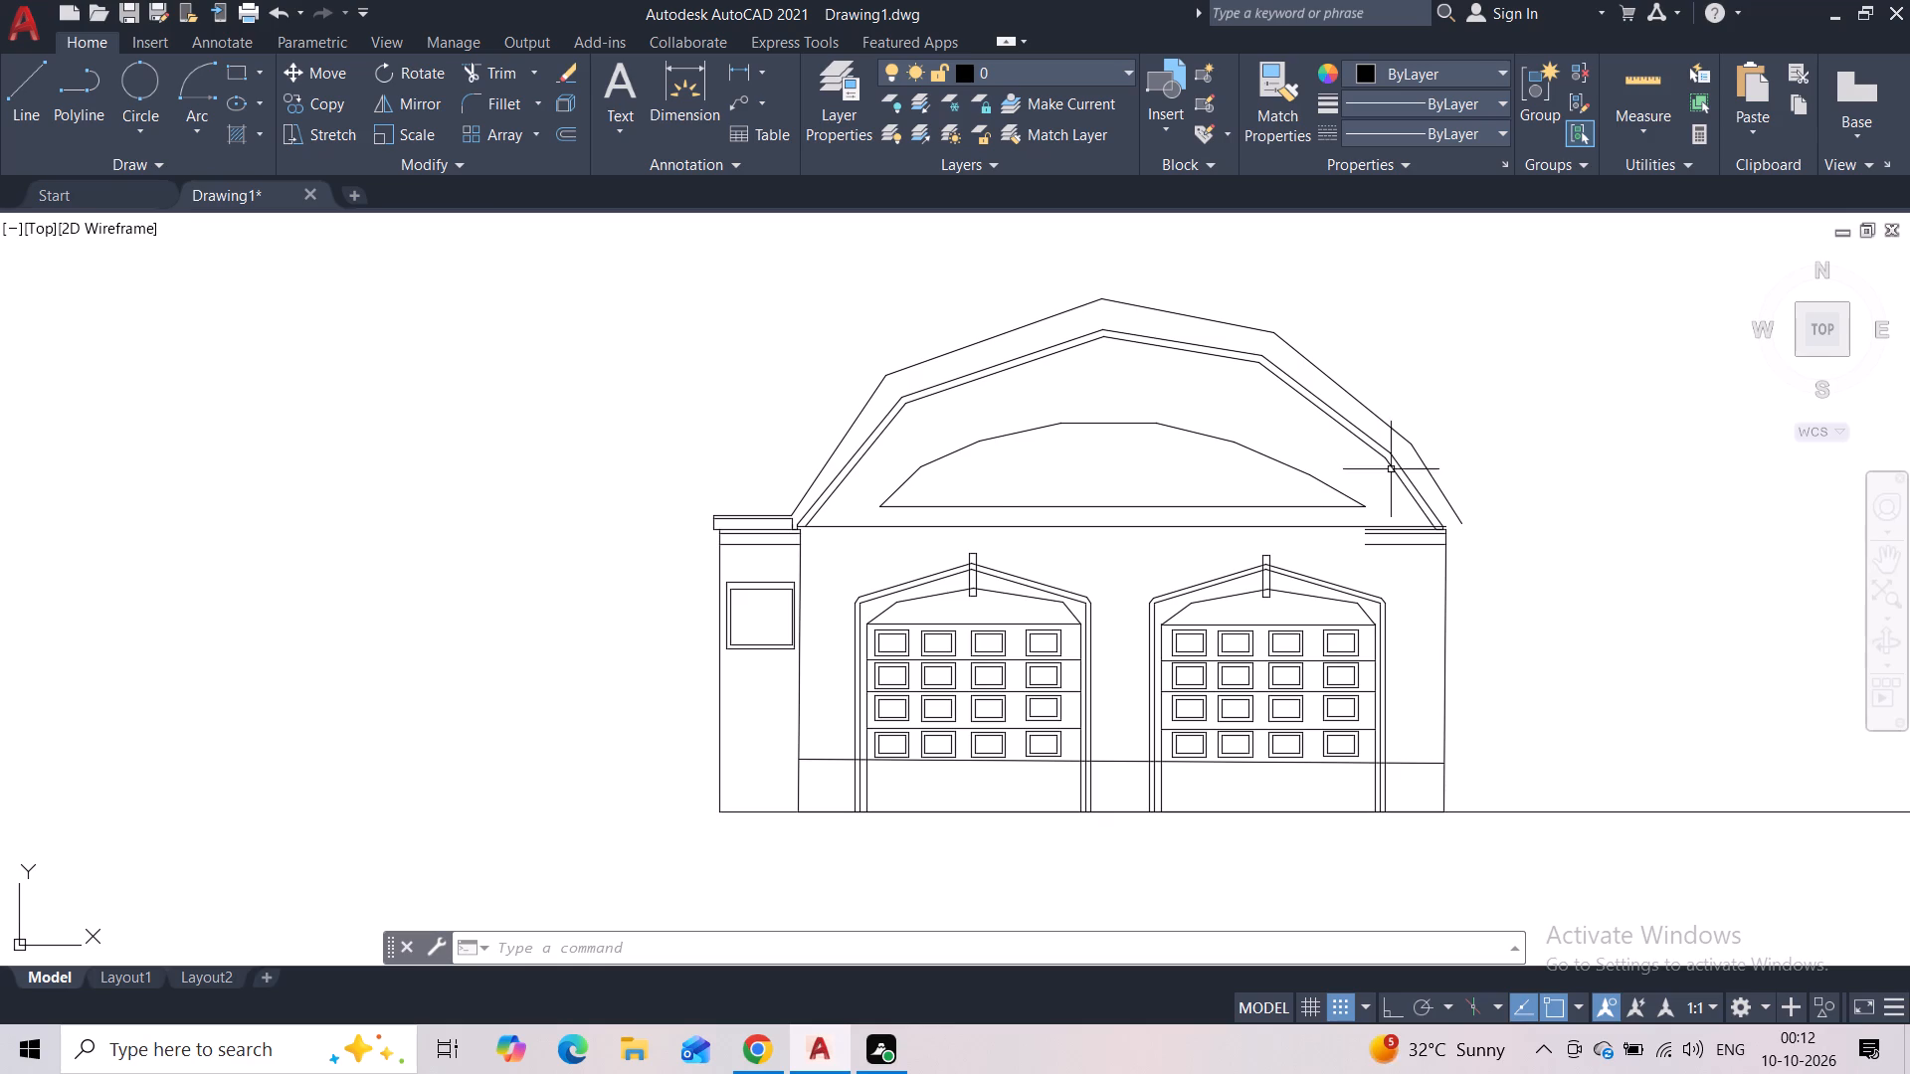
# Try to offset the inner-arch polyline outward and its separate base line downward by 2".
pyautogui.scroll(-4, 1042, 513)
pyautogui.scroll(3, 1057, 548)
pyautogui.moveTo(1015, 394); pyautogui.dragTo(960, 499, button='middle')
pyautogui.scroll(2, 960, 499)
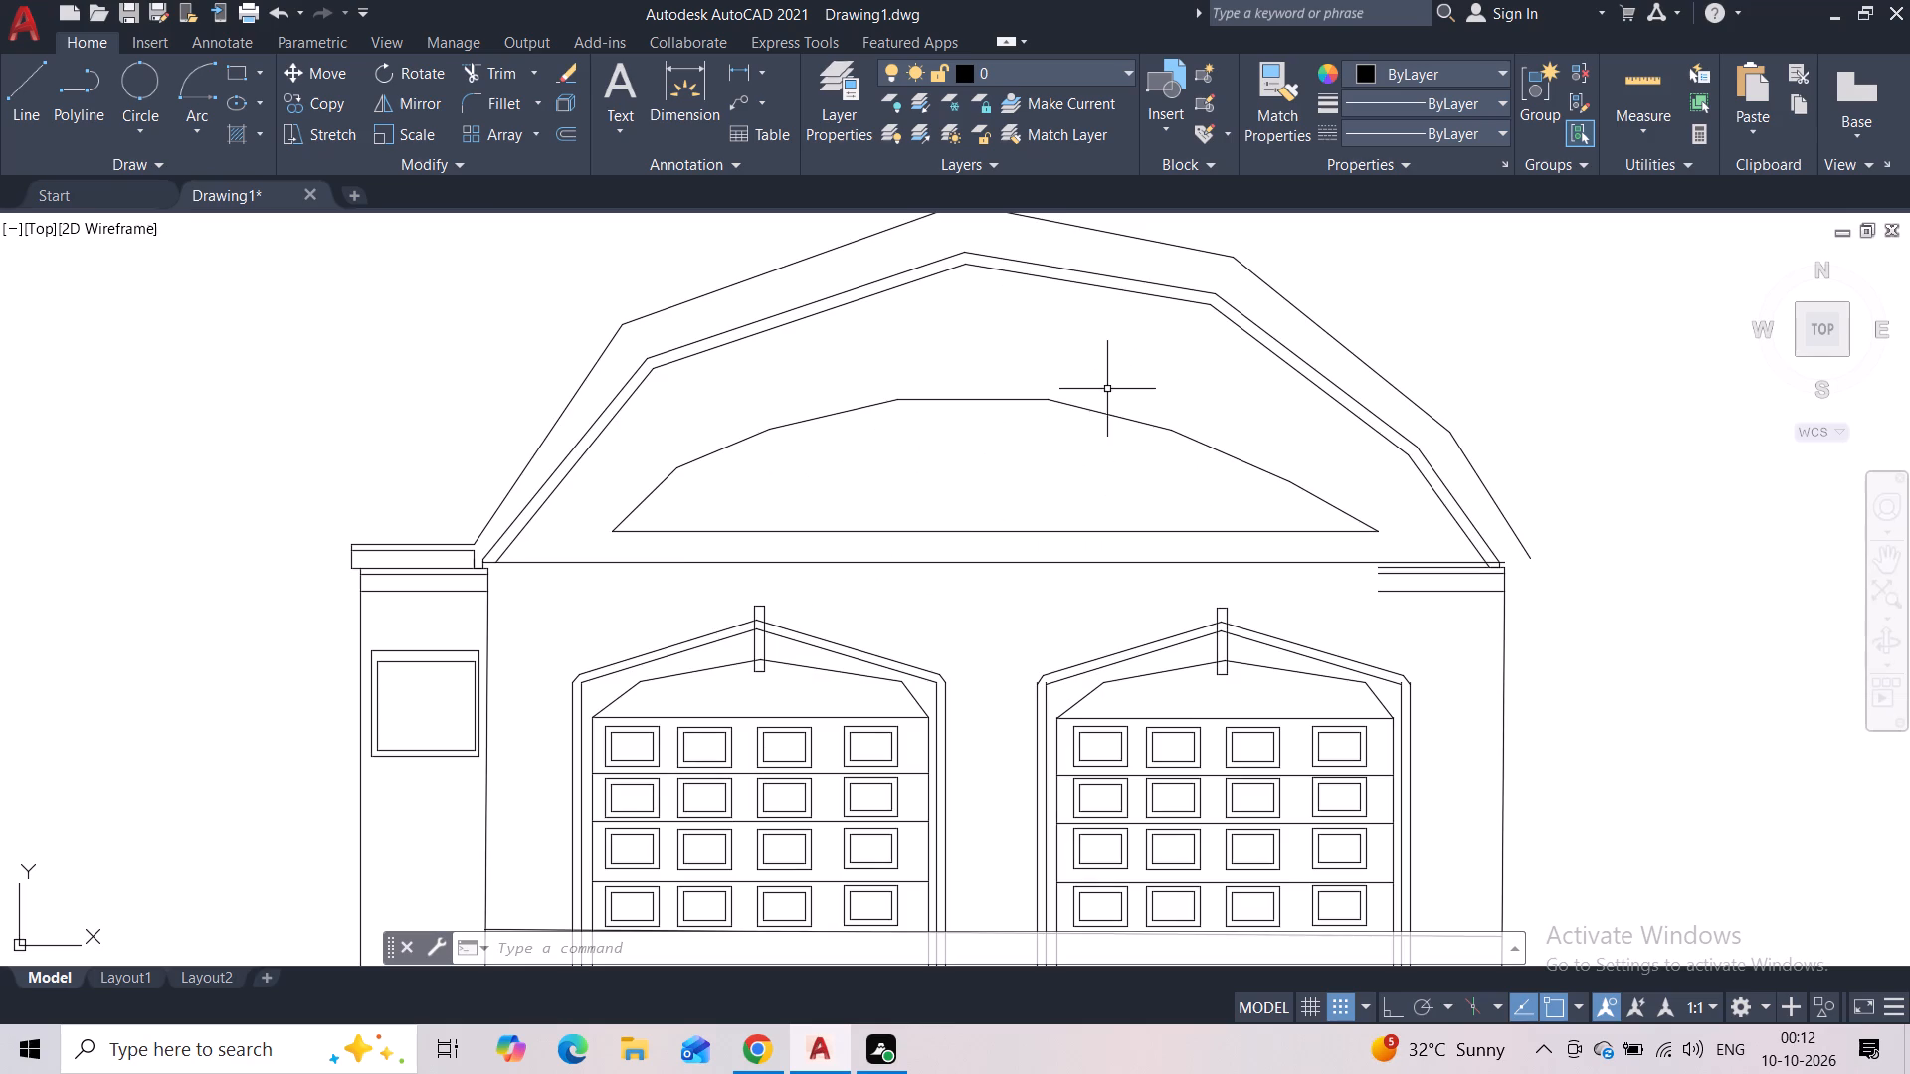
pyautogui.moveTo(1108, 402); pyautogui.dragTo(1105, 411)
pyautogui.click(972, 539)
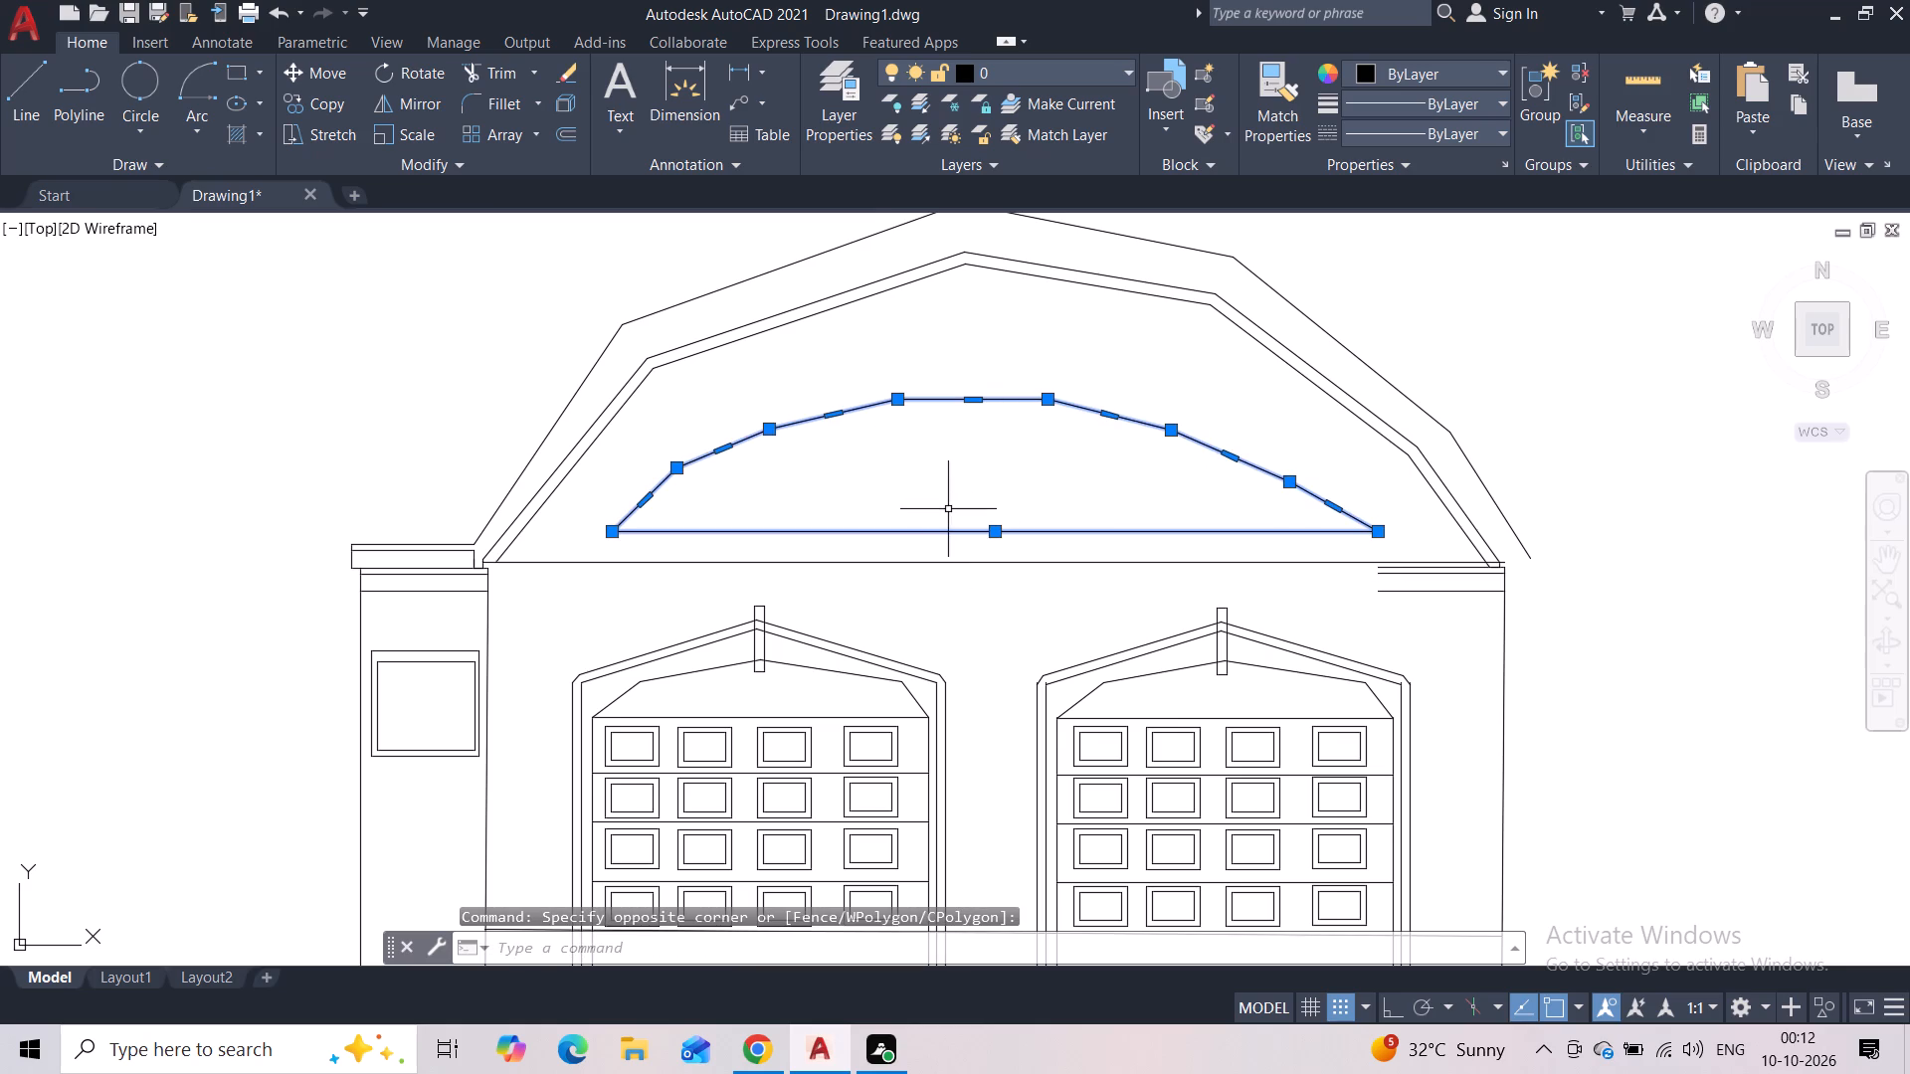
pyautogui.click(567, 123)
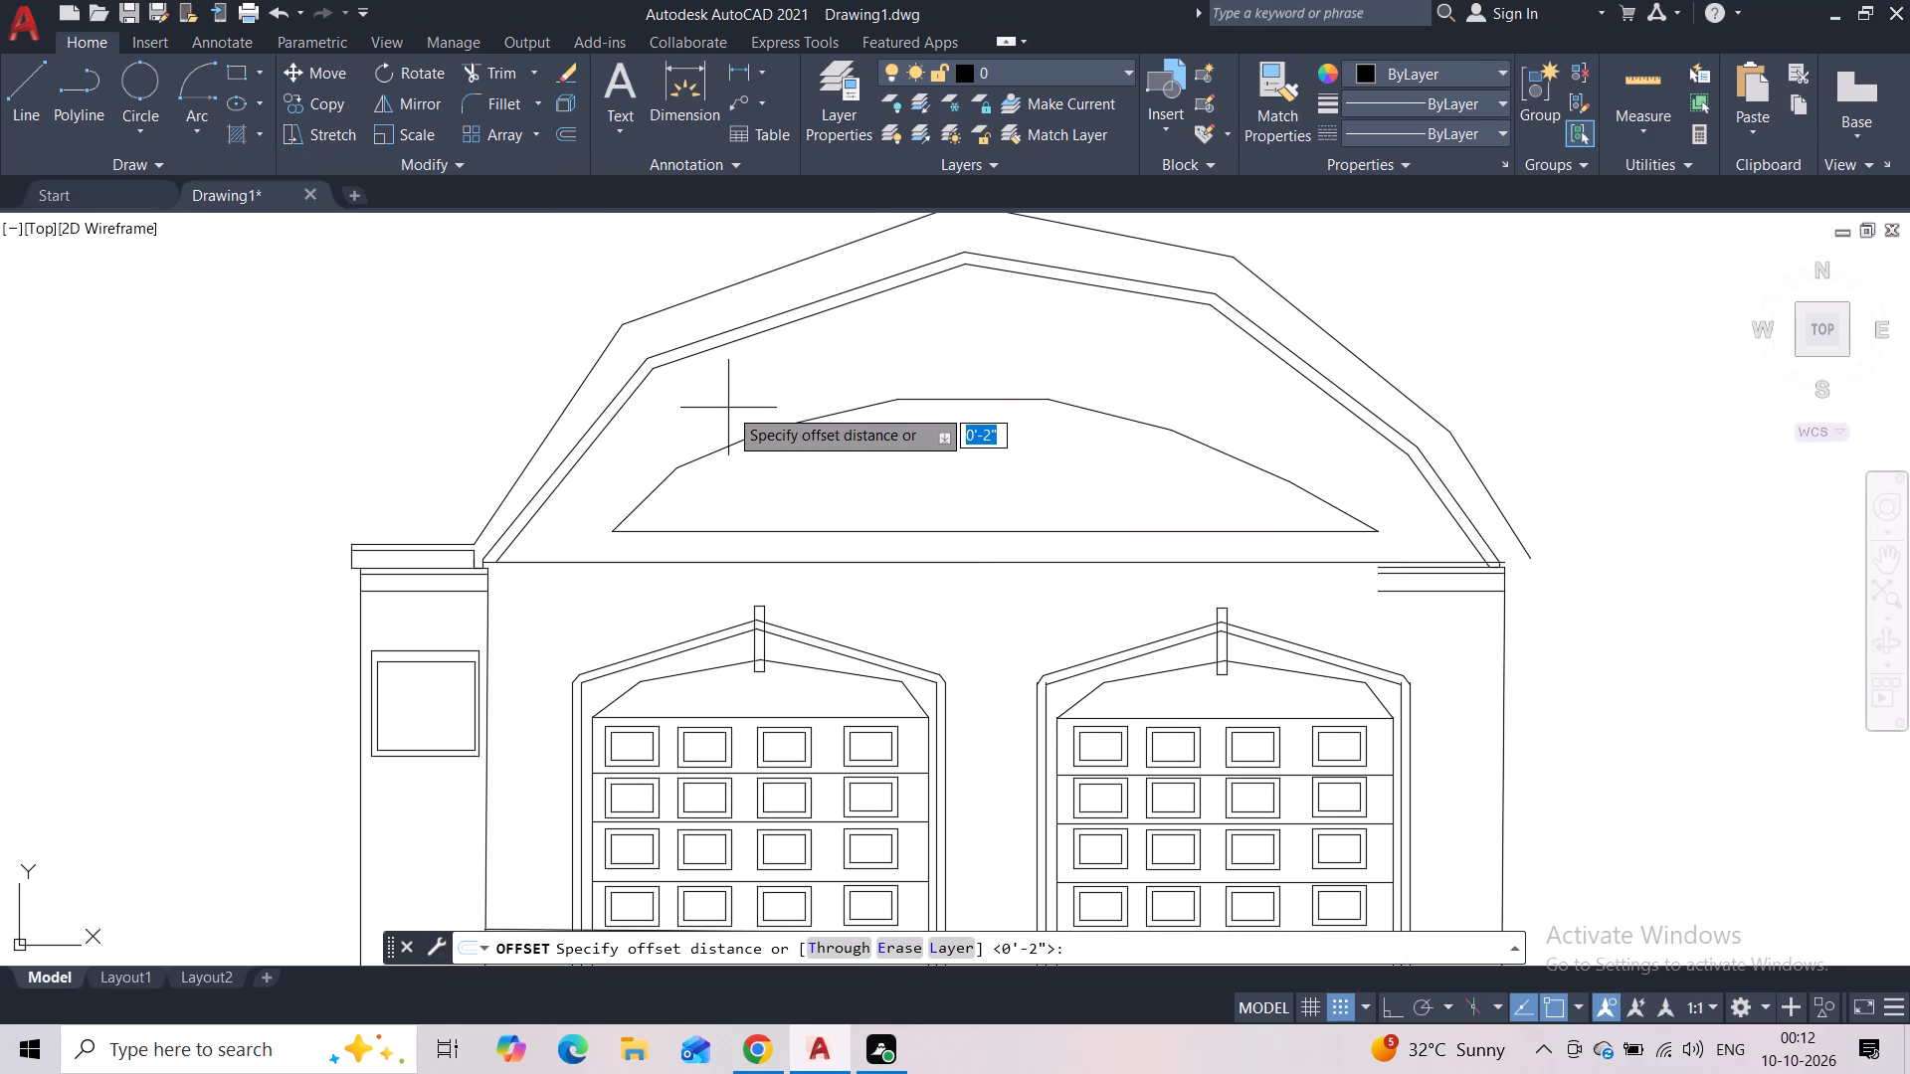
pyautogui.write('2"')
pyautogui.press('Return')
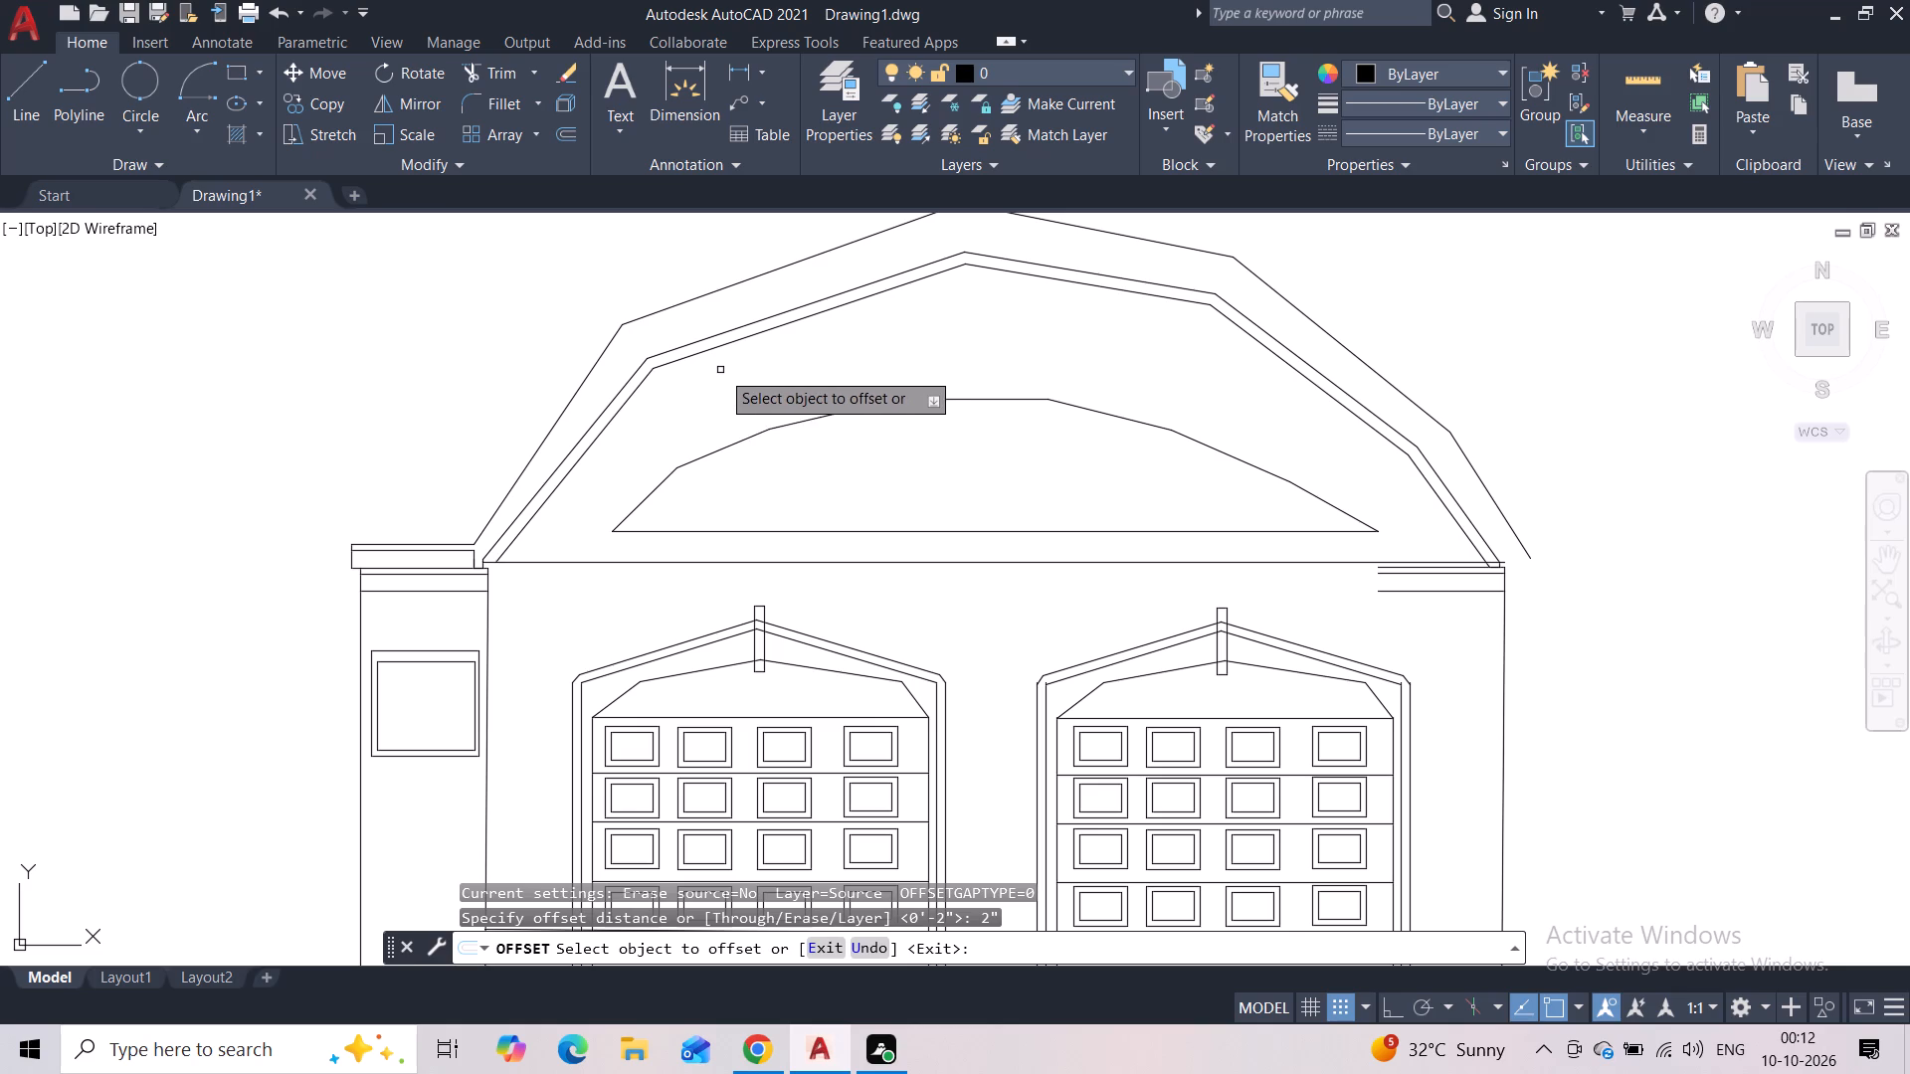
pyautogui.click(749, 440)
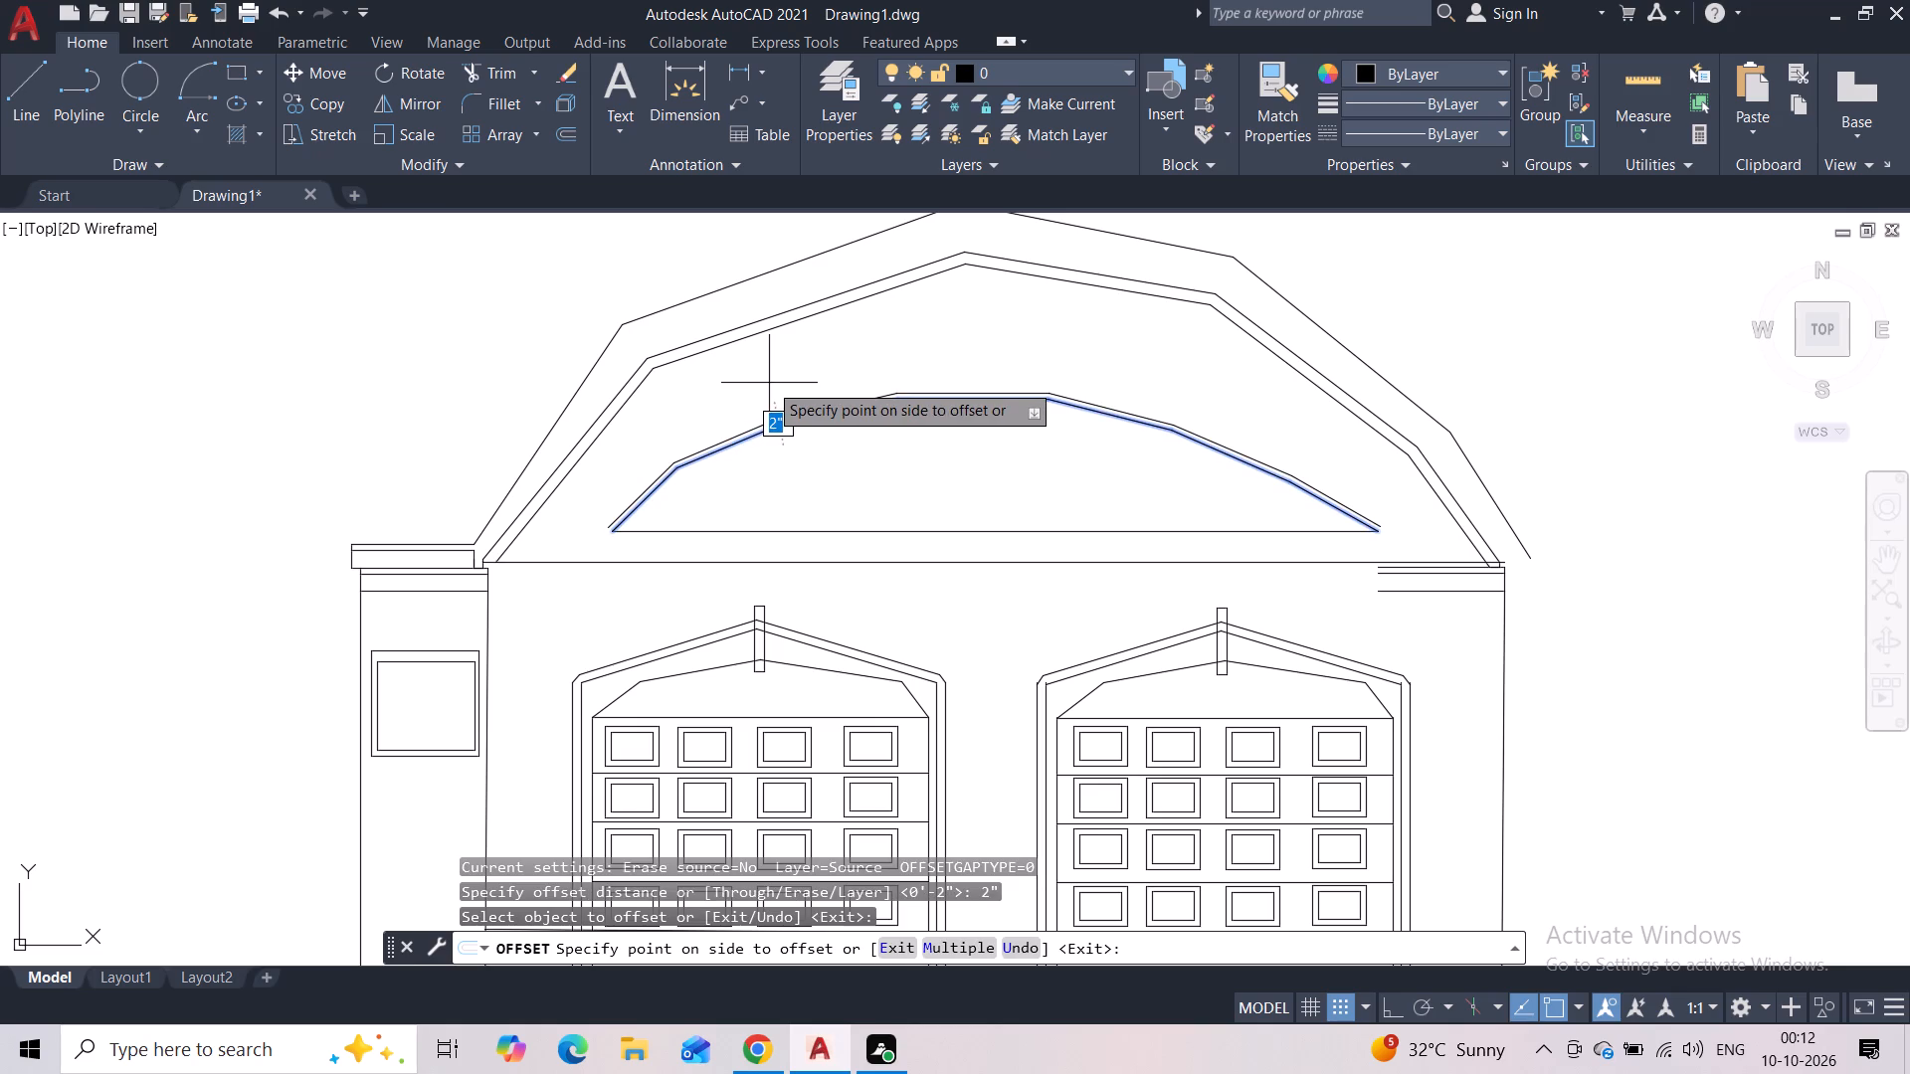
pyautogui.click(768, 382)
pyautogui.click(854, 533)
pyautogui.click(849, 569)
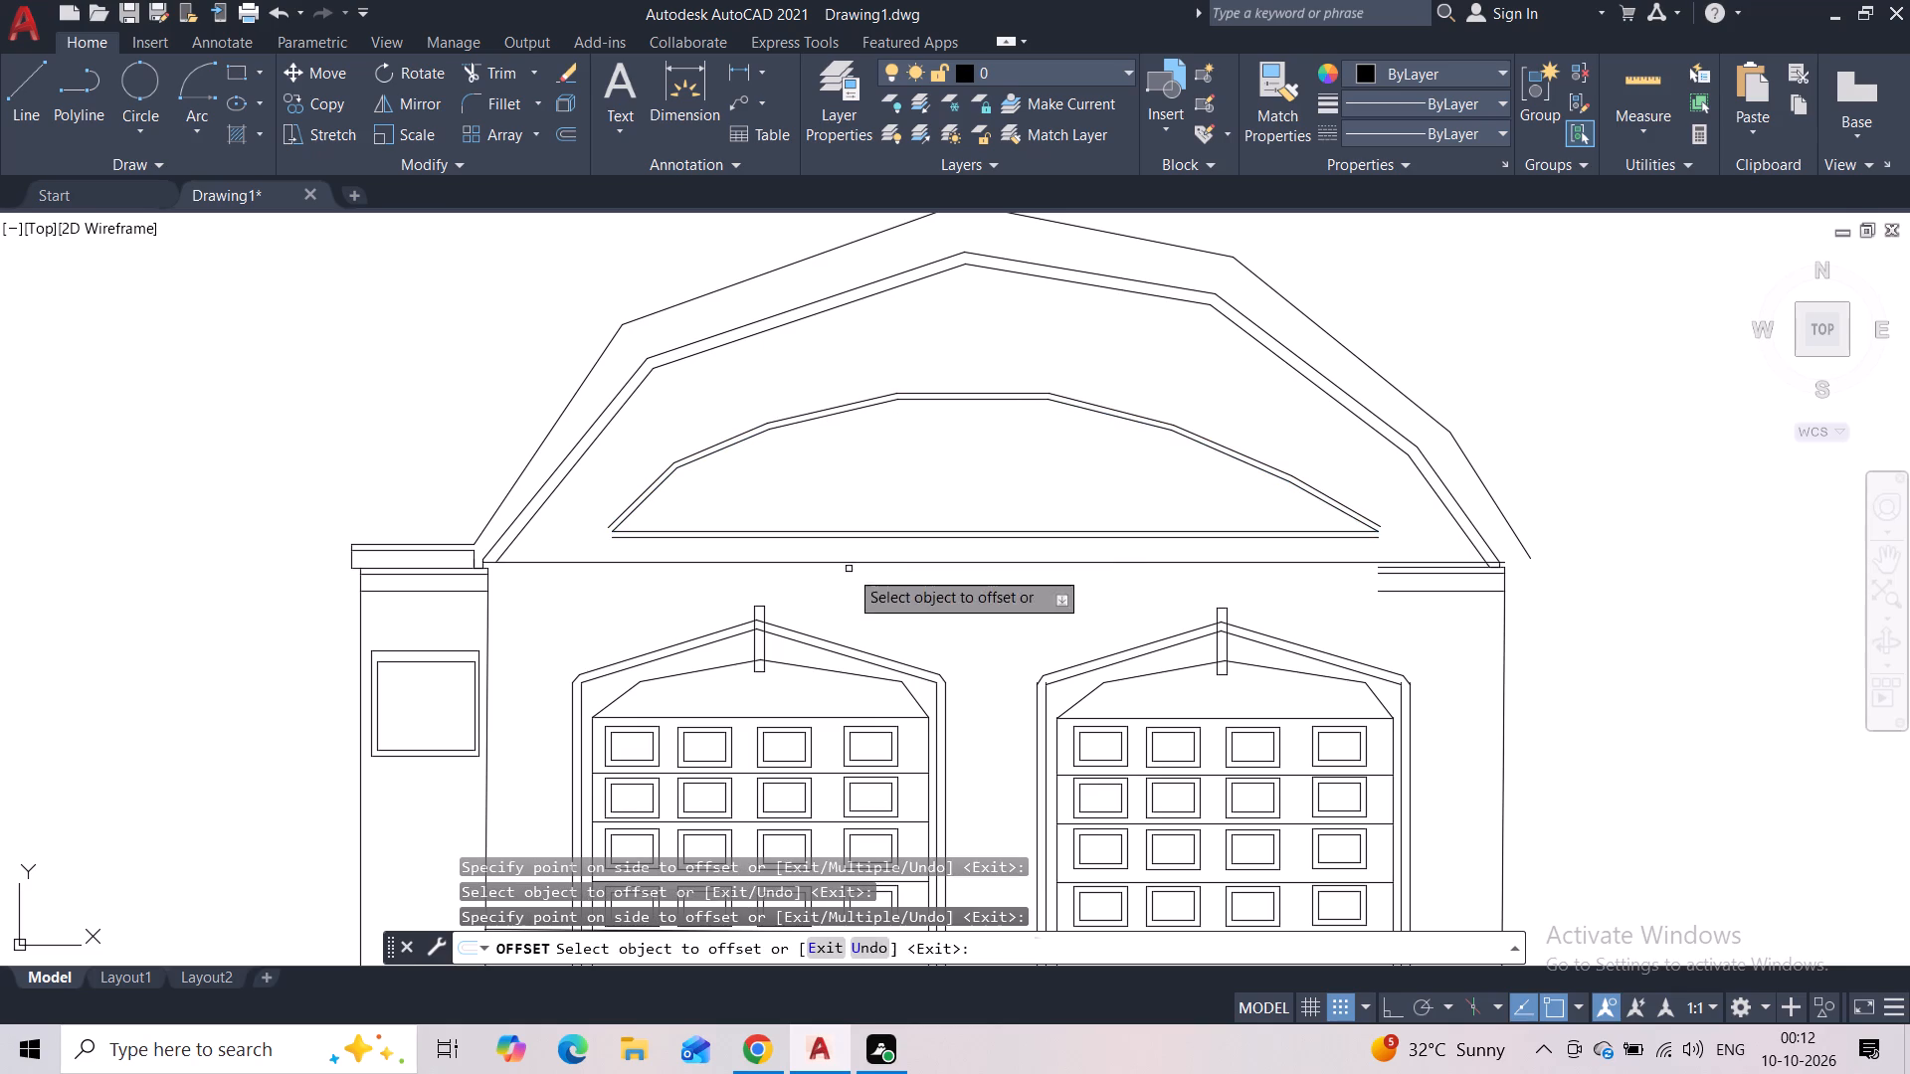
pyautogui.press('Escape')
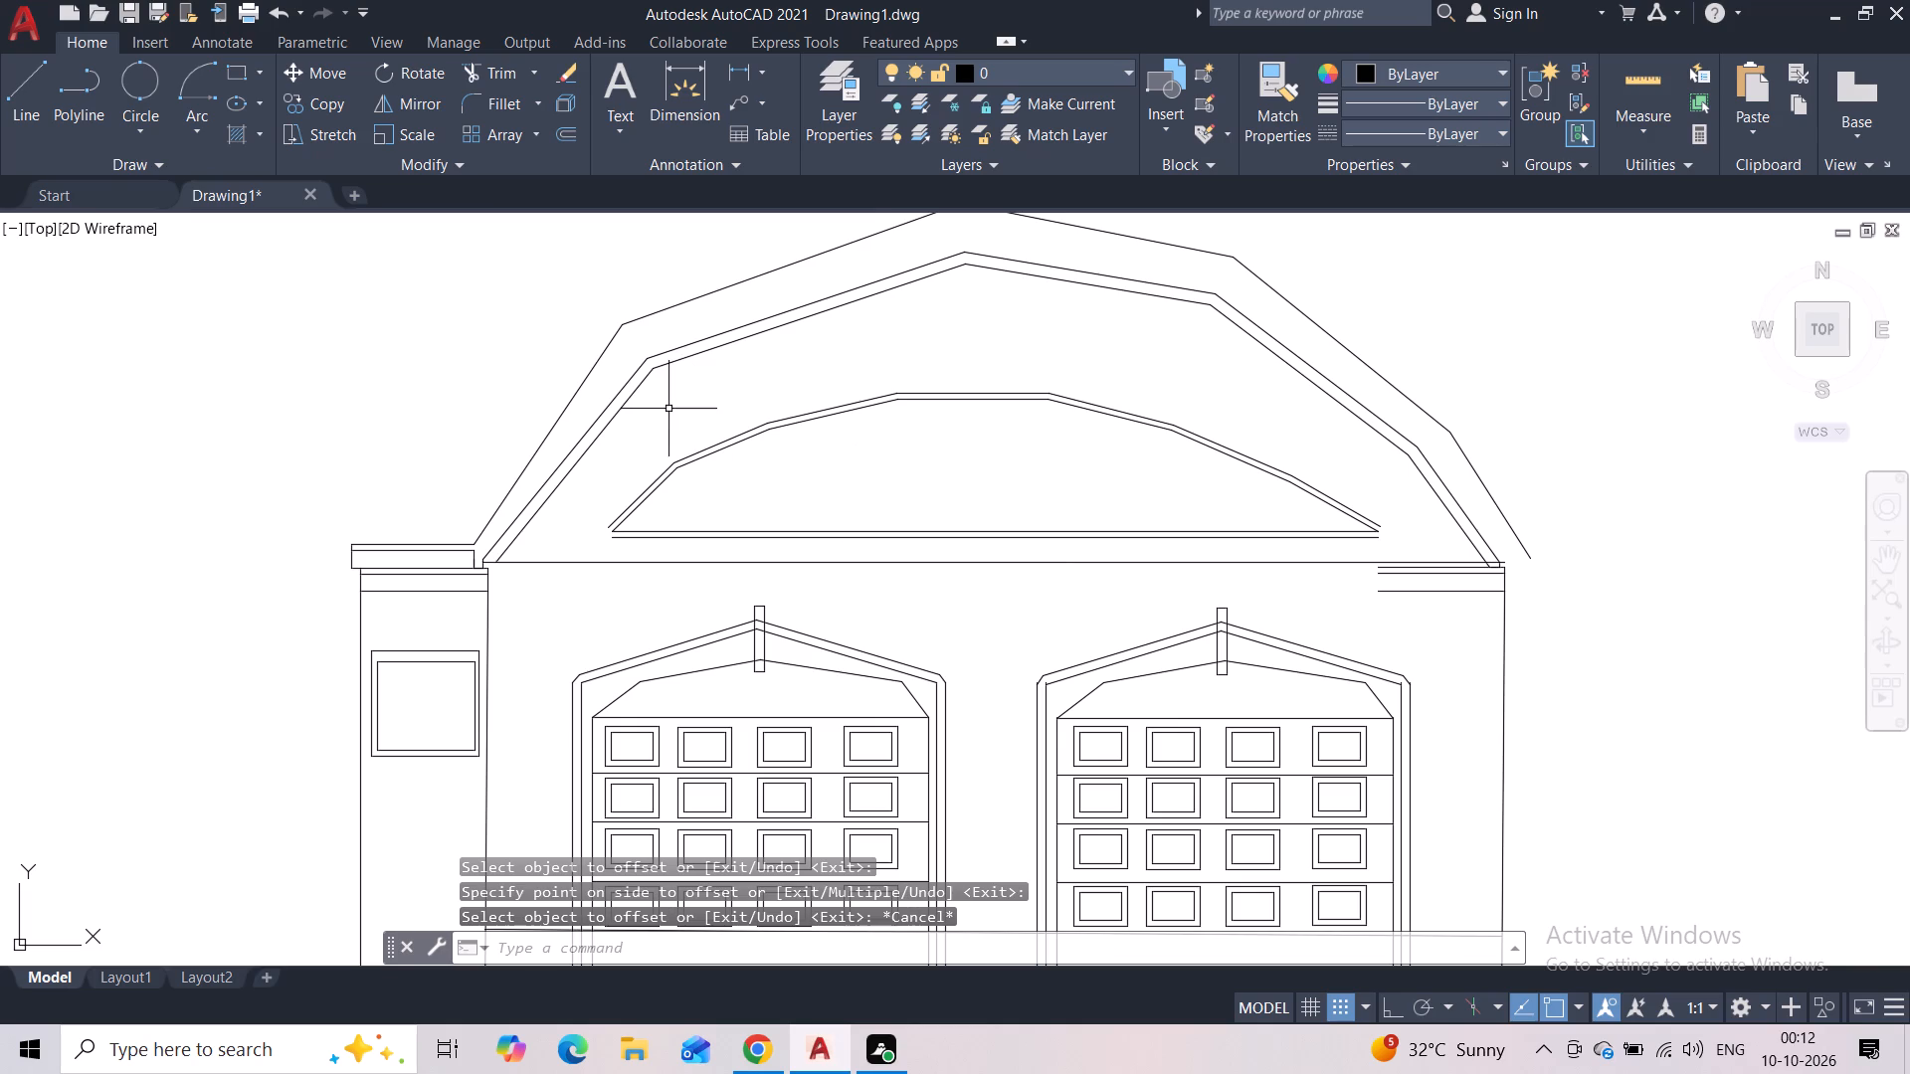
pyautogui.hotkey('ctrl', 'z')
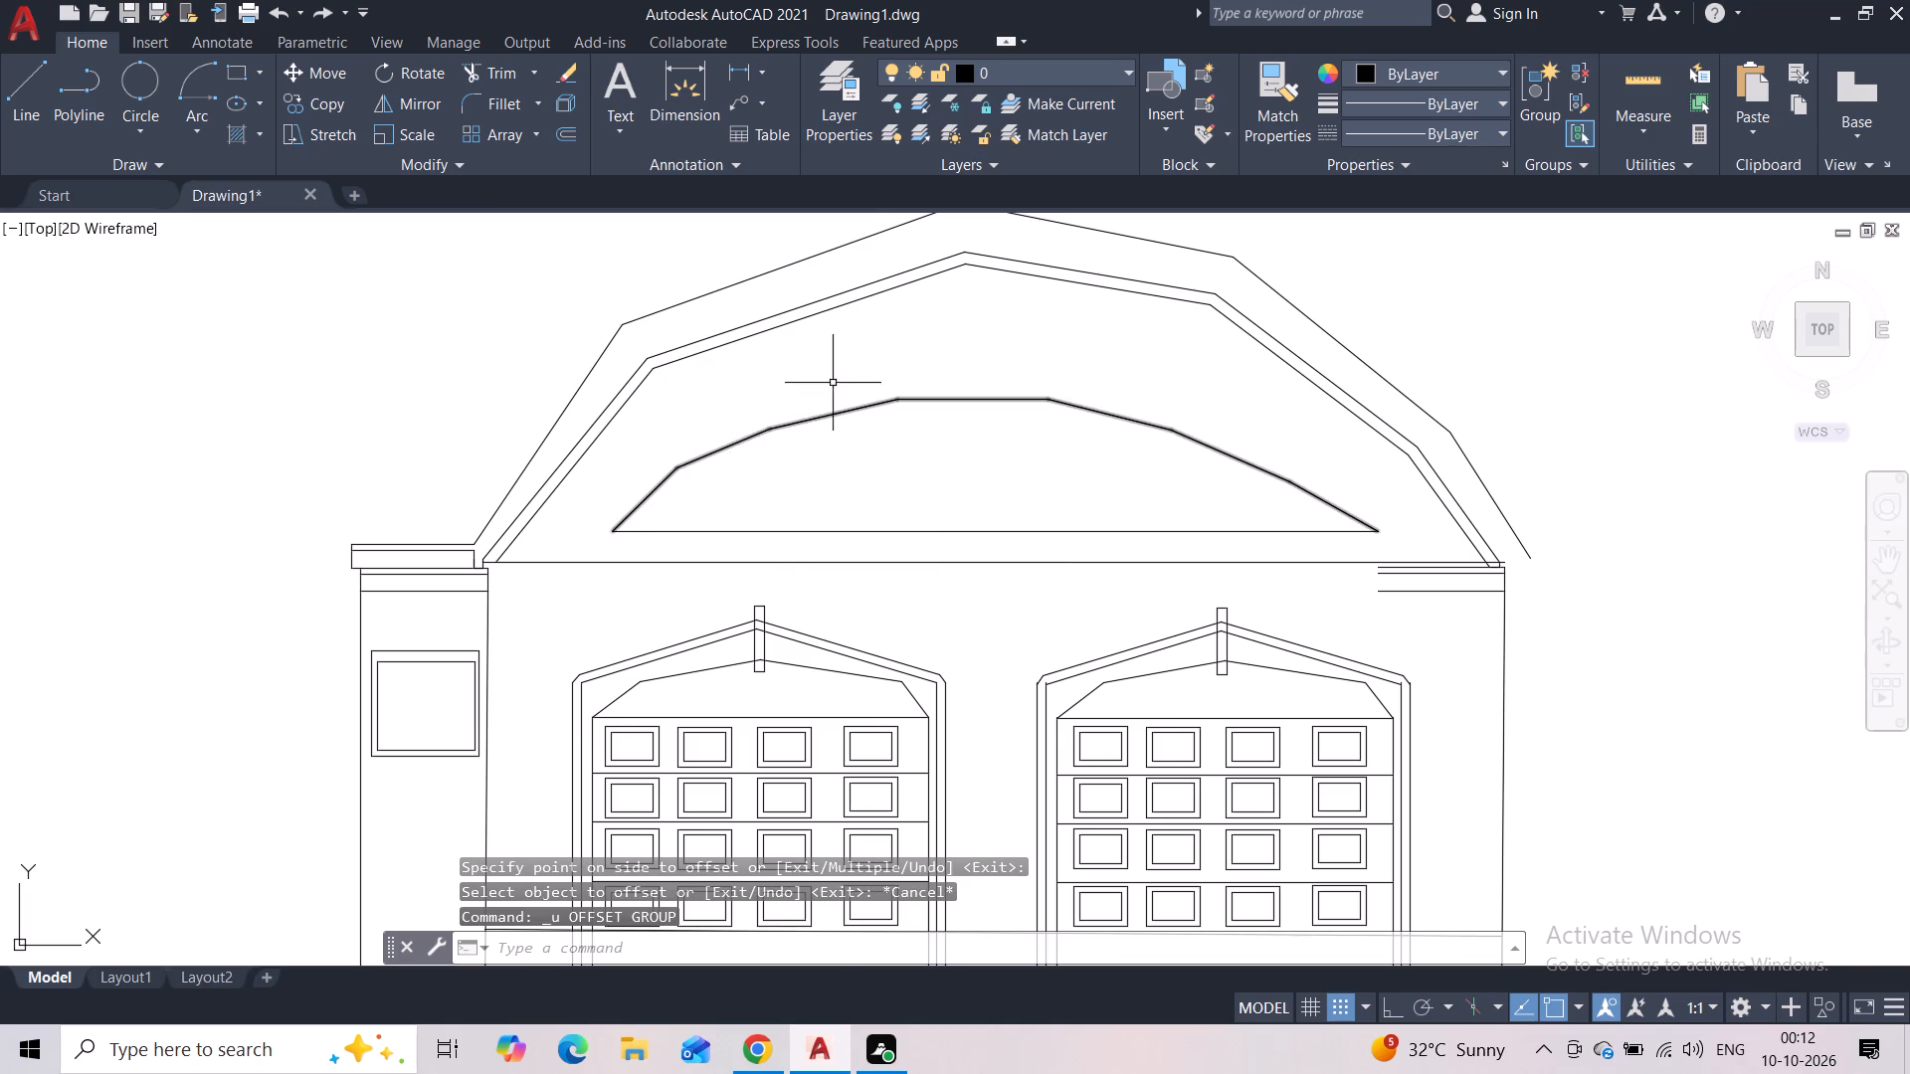
# Join the inner-arch polyline and its horizontal base line into one polyline.
pyautogui.click(854, 374)
pyautogui.click(728, 538)
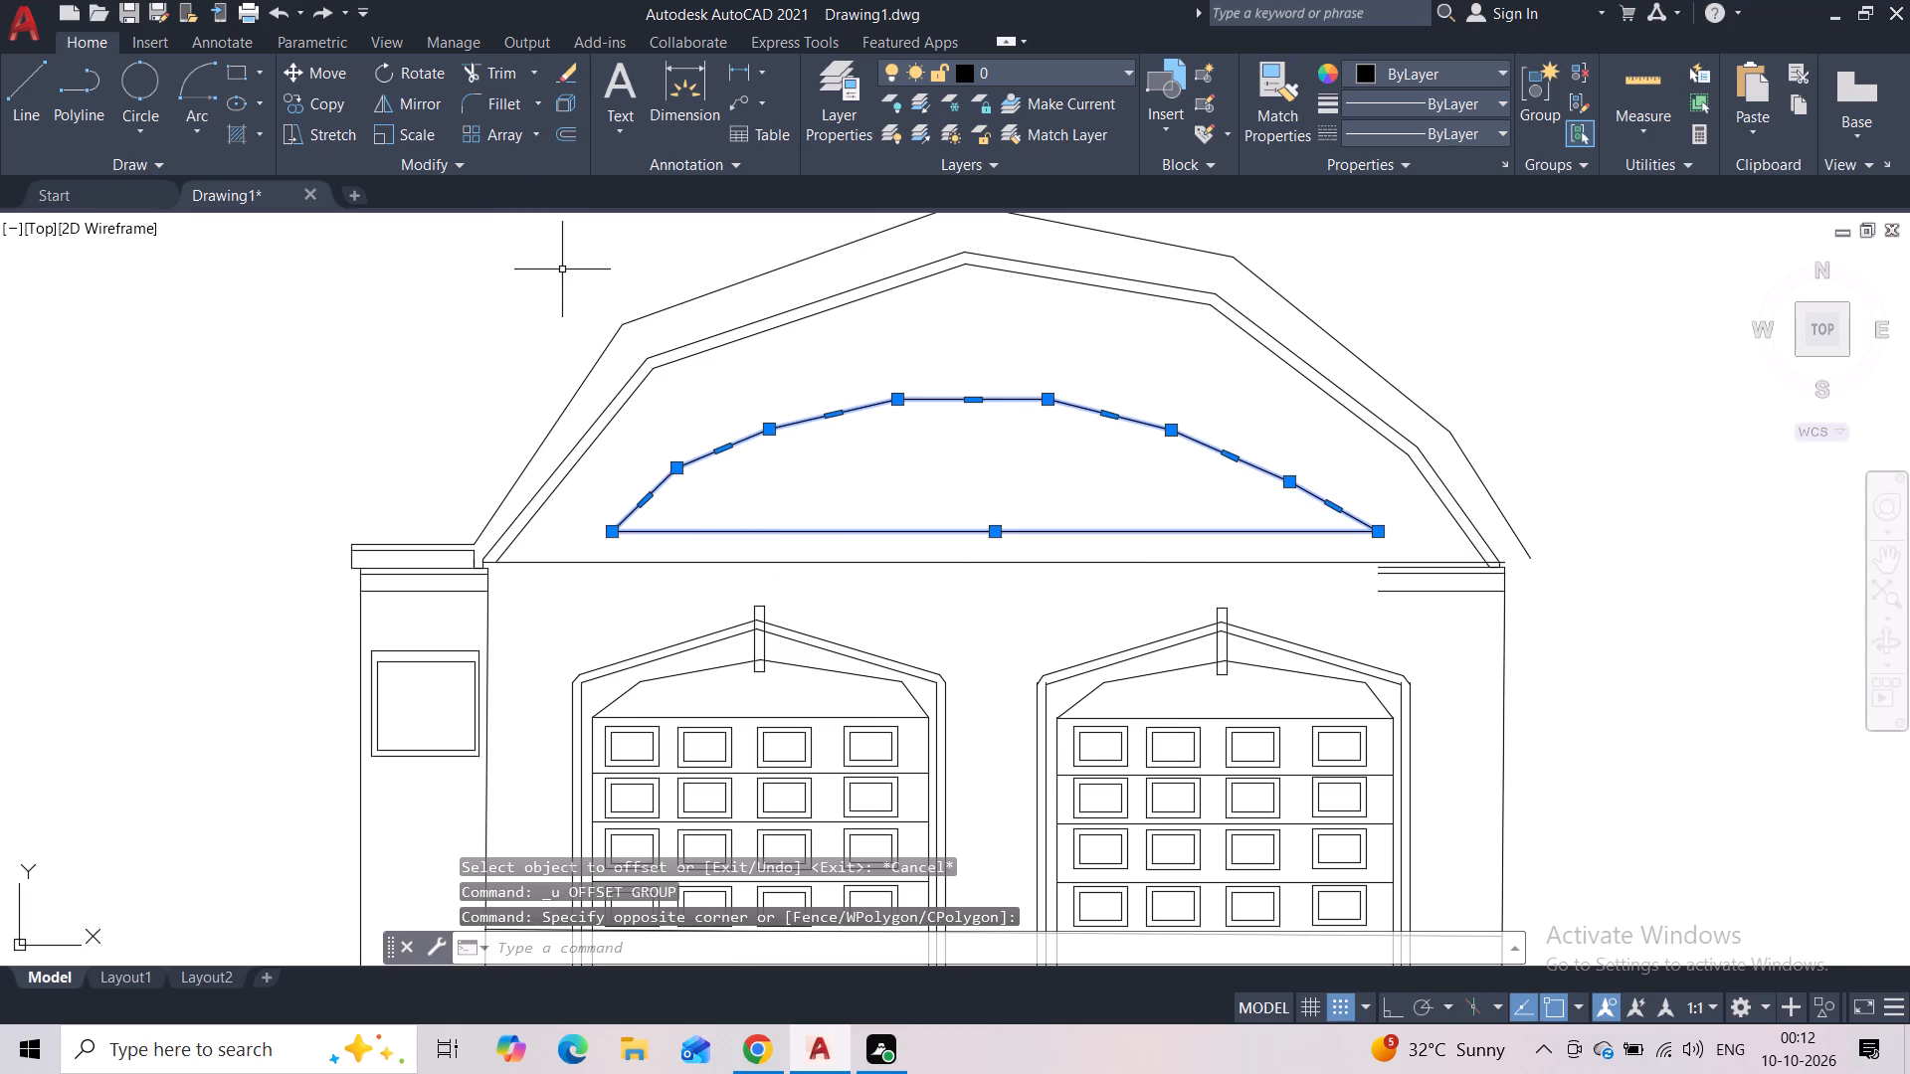
pyautogui.press('j')
pyautogui.press('Return')
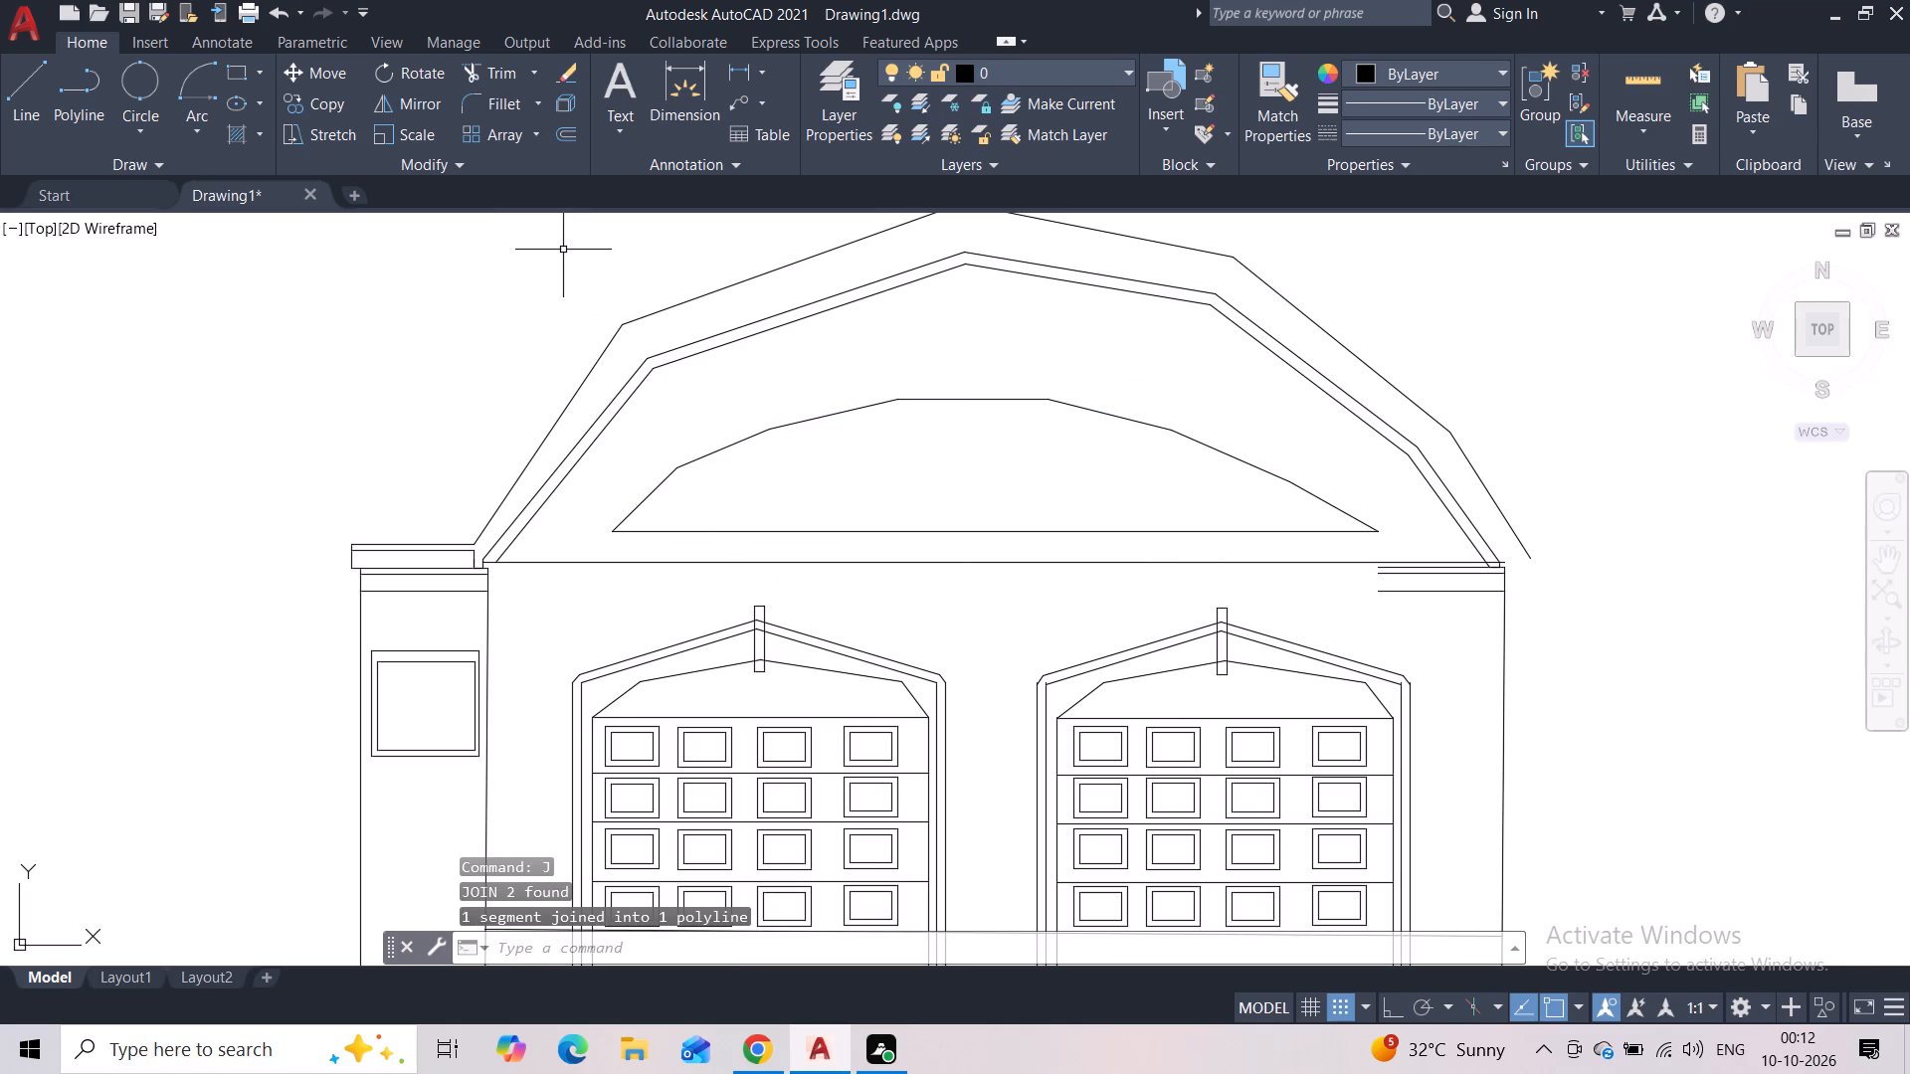
# Offset the joined inner-arch outline outward by 3".
pyautogui.click(759, 438)
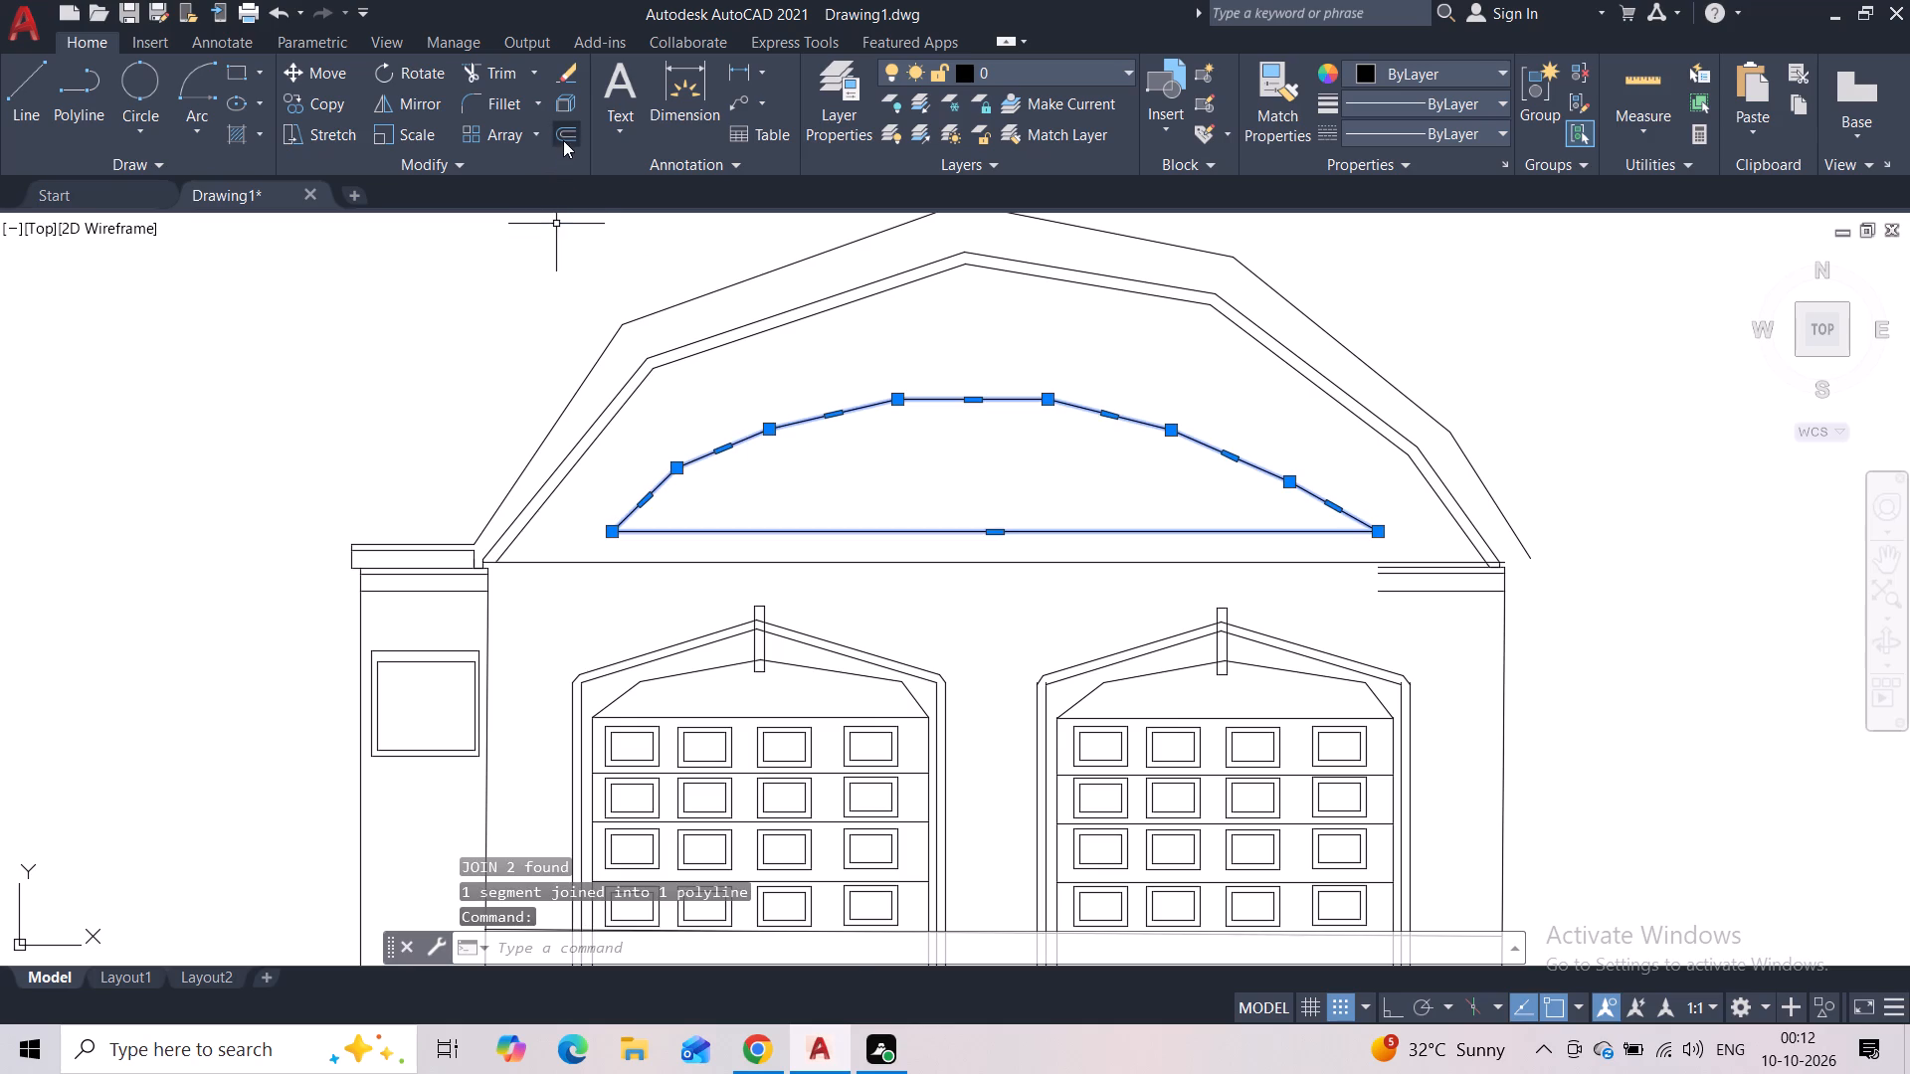
pyautogui.click(563, 140)
pyautogui.write('3"')
pyautogui.press('Return')
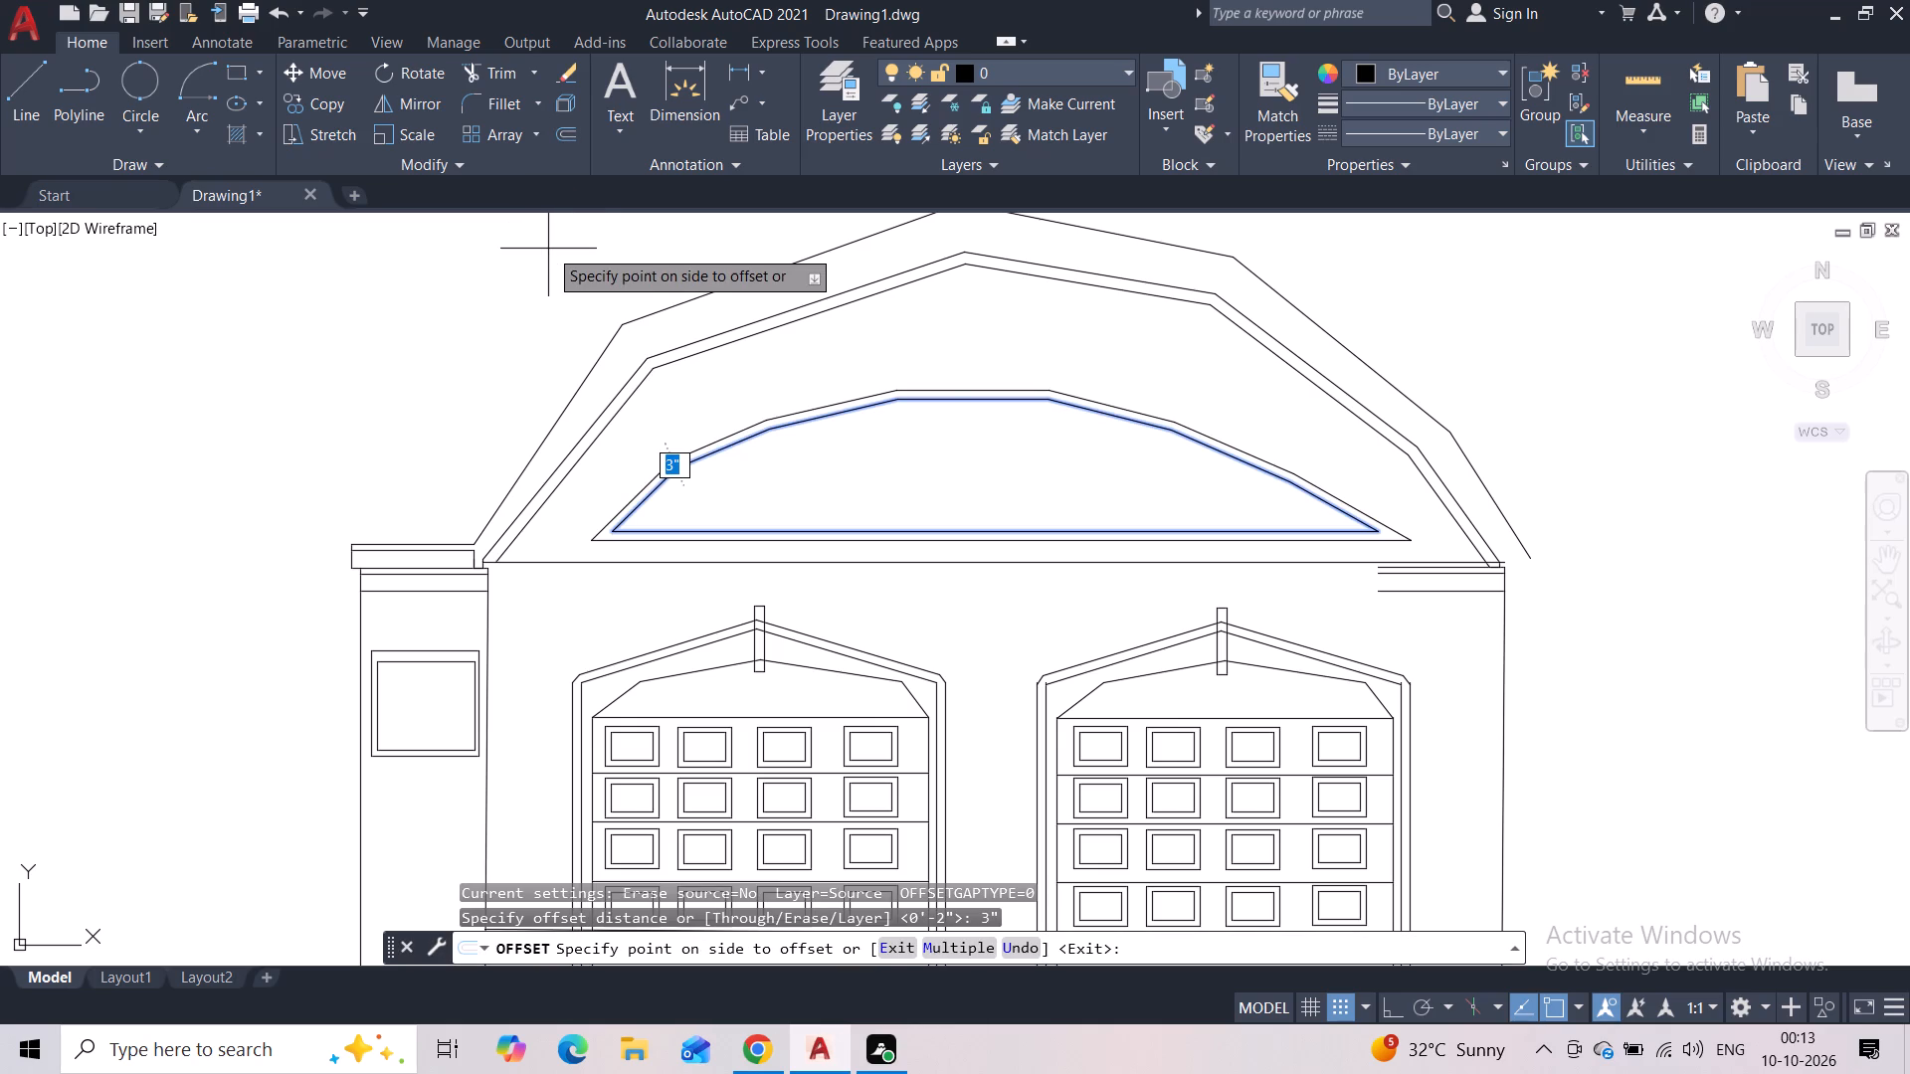
pyautogui.click(701, 400)
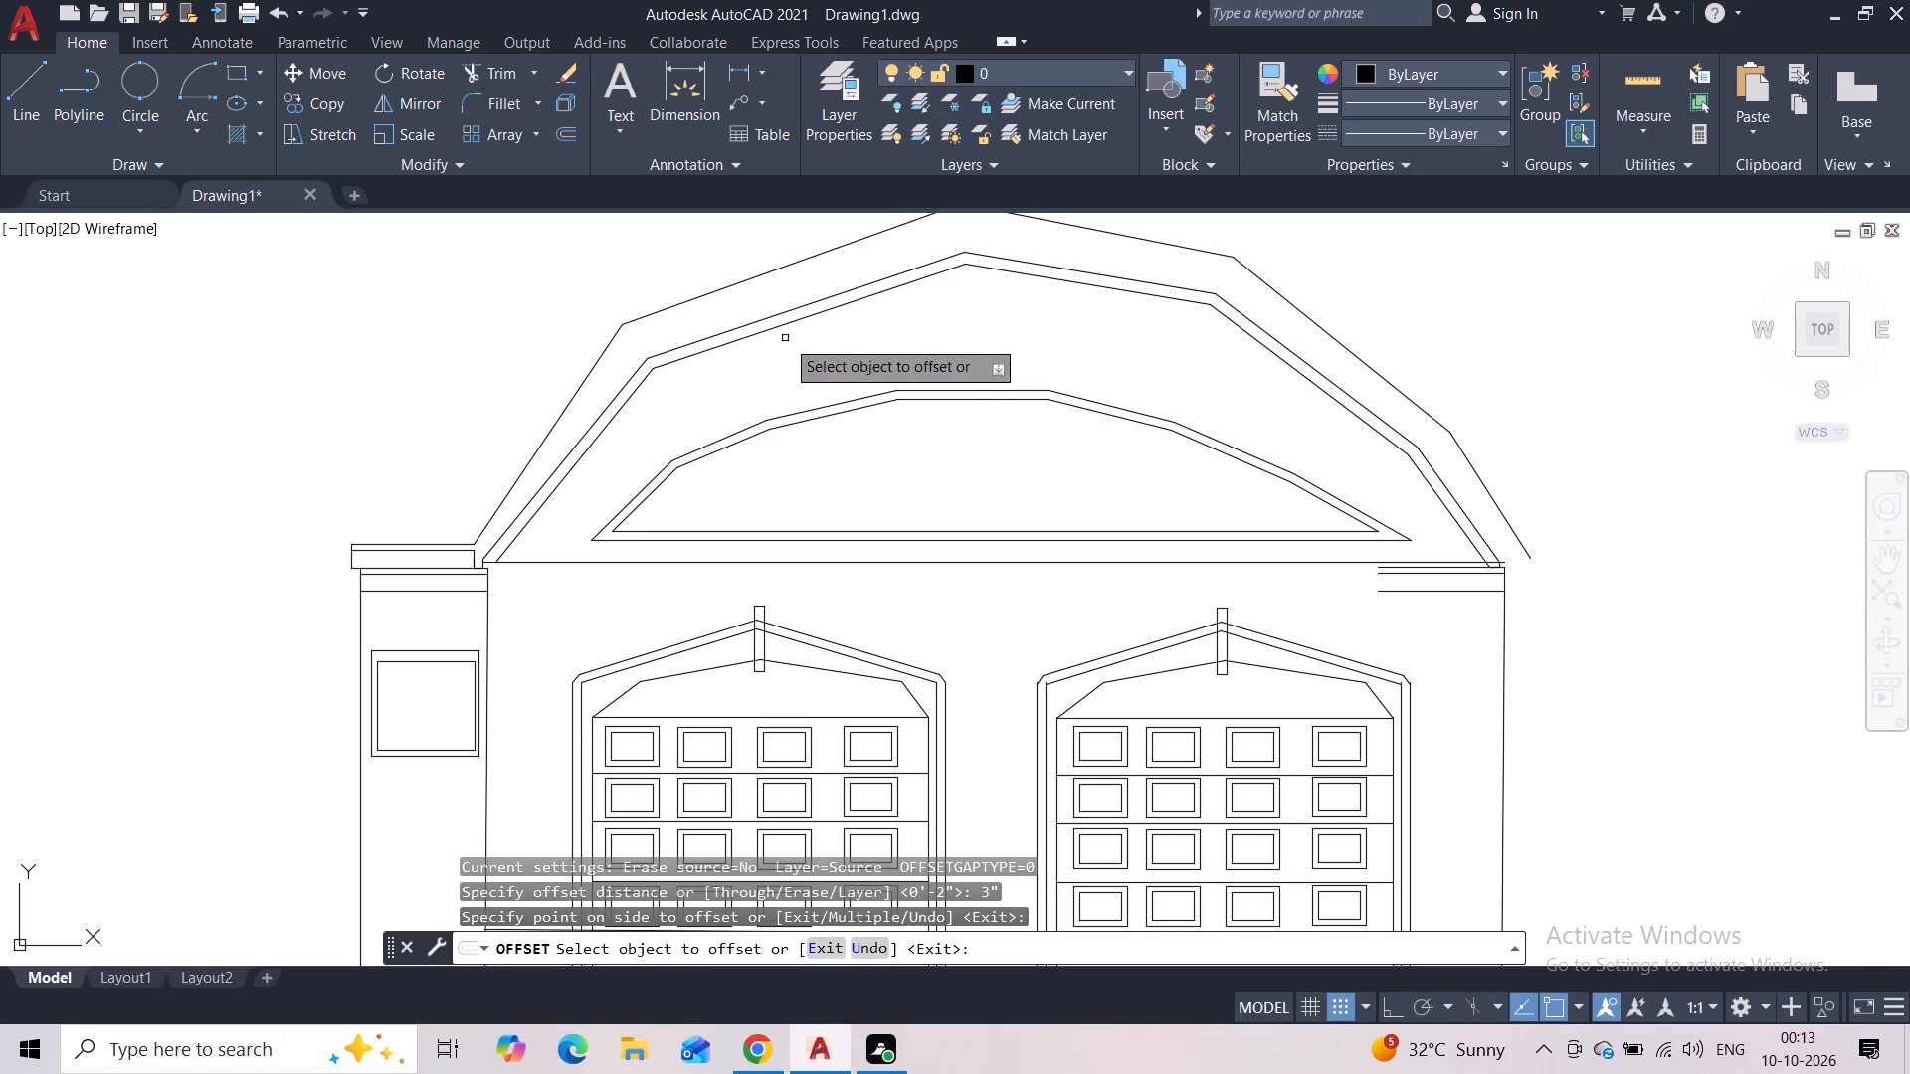
pyautogui.click(759, 421)
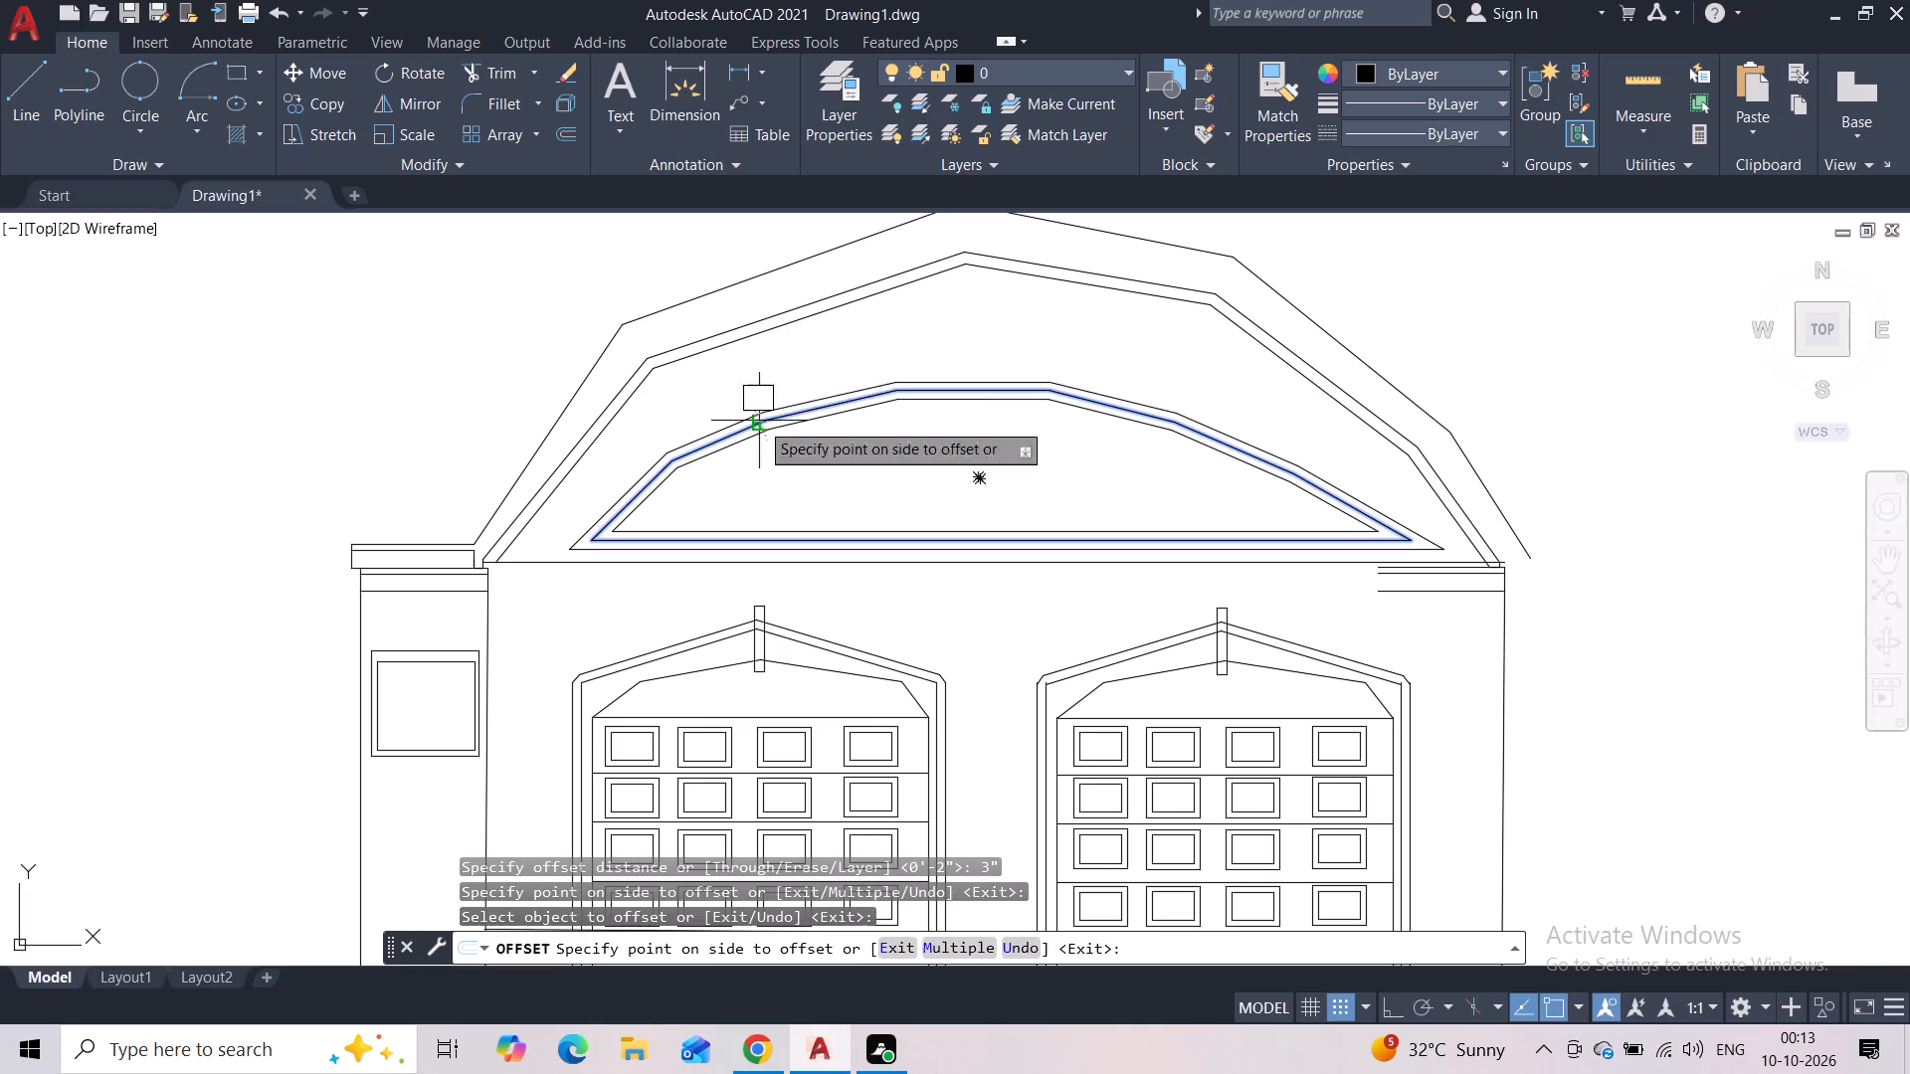
pyautogui.press('Escape')
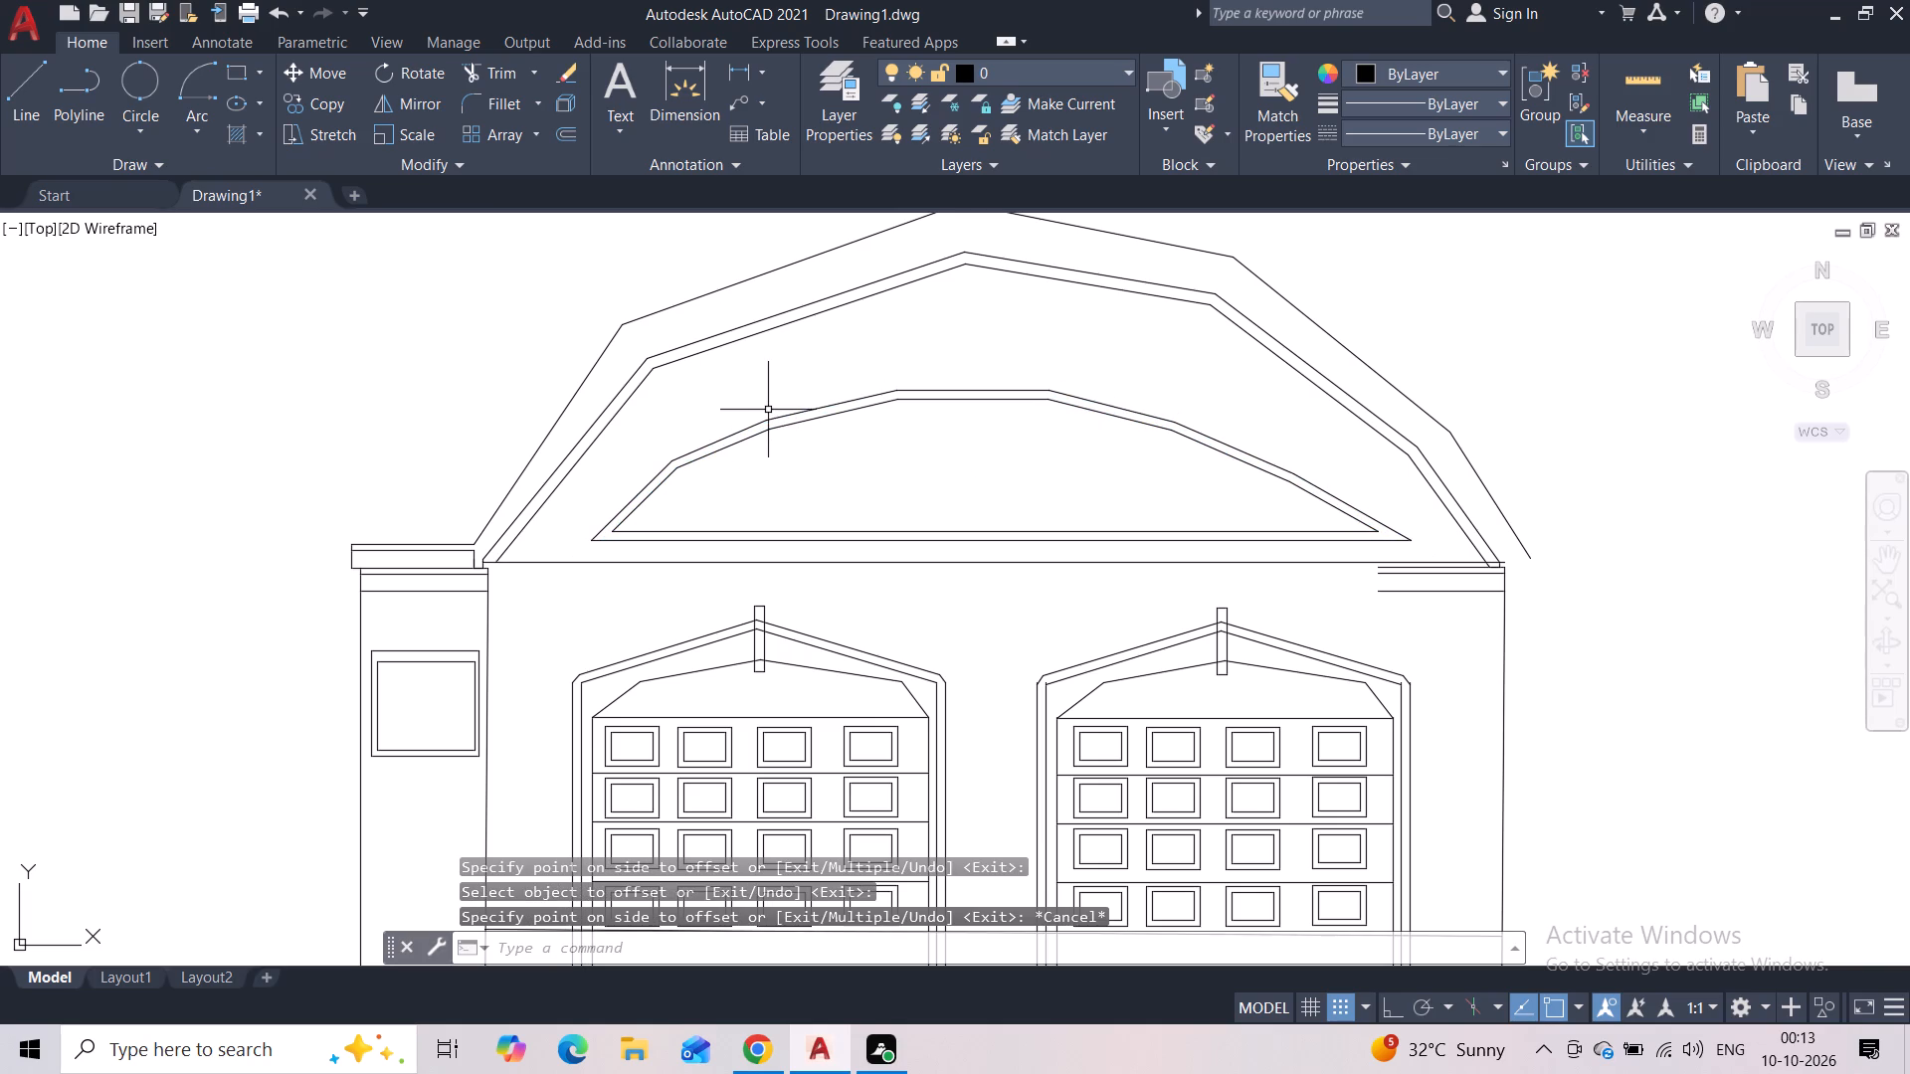
# Offset the outer of the two inner-arch outlines outward by 4".
pyautogui.click(765, 422)
pyautogui.click(558, 138)
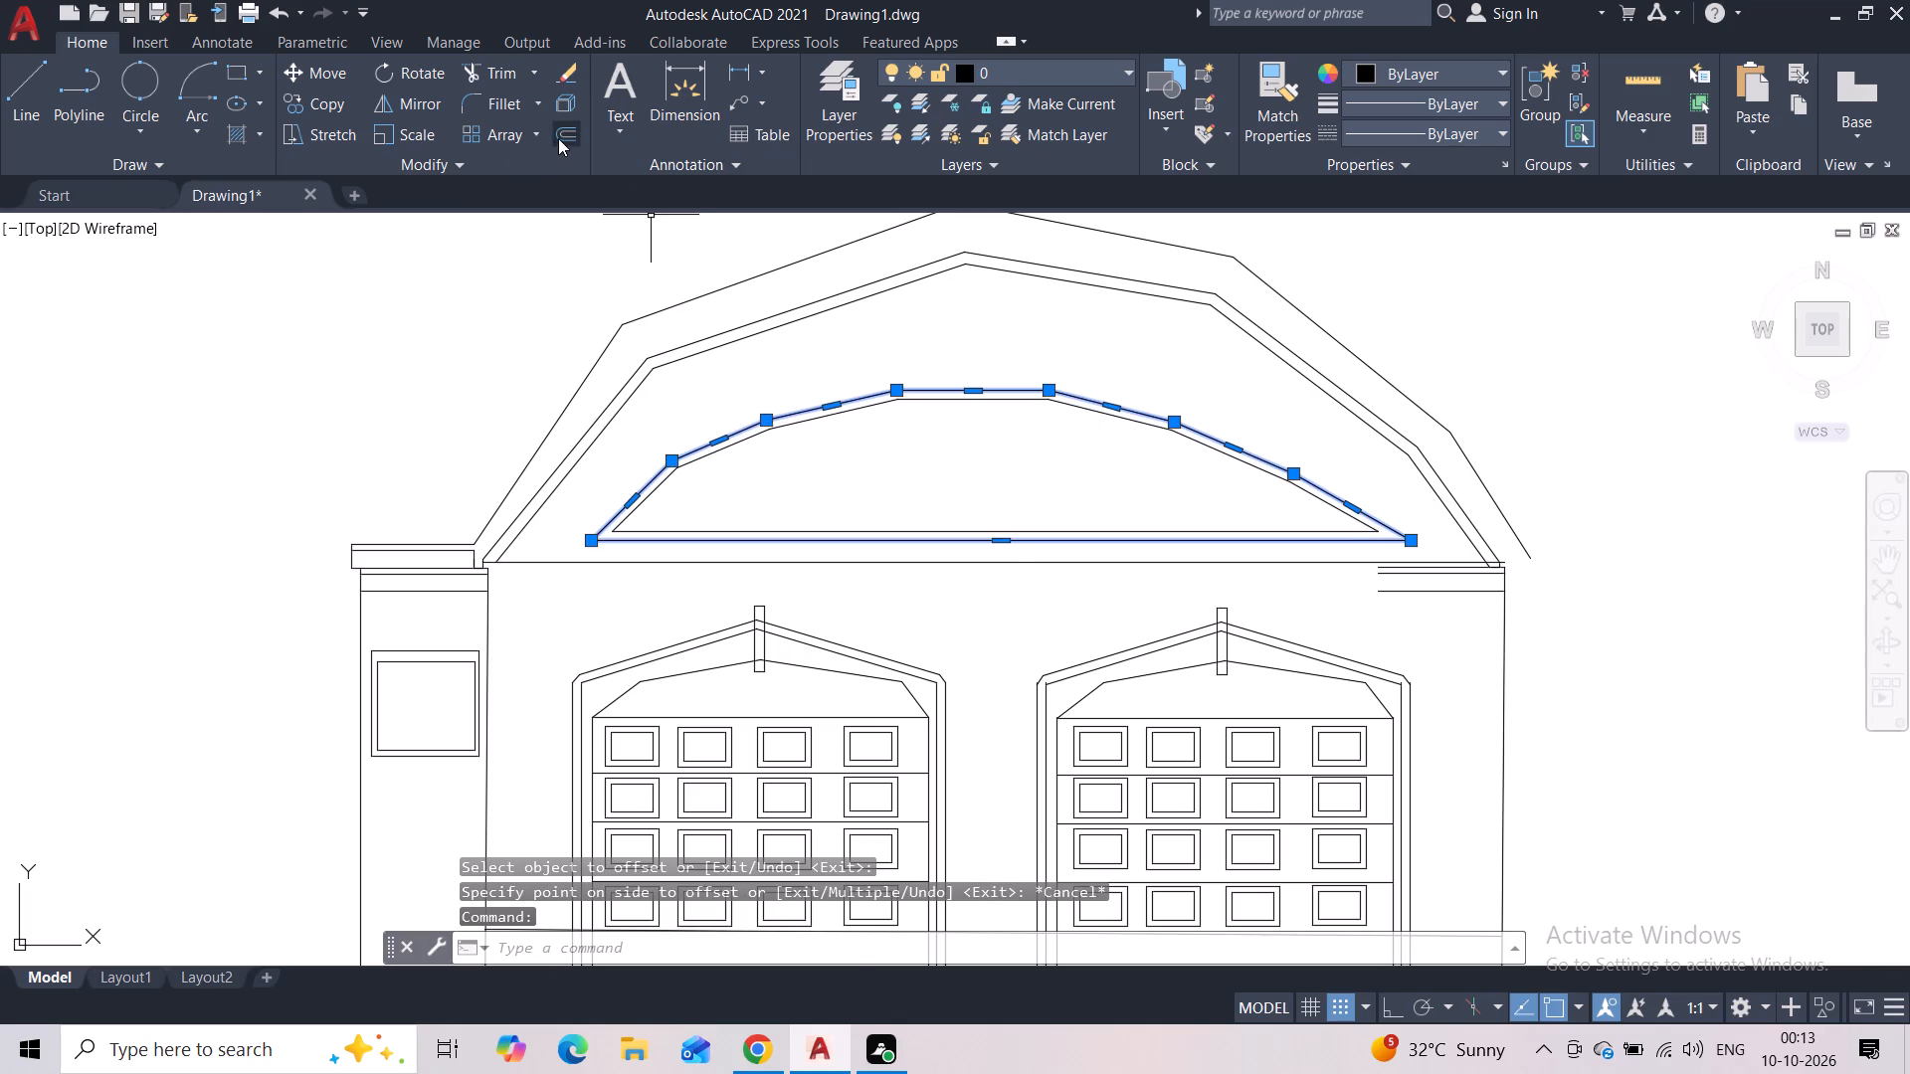
pyautogui.write('4"')
pyautogui.press('Return')
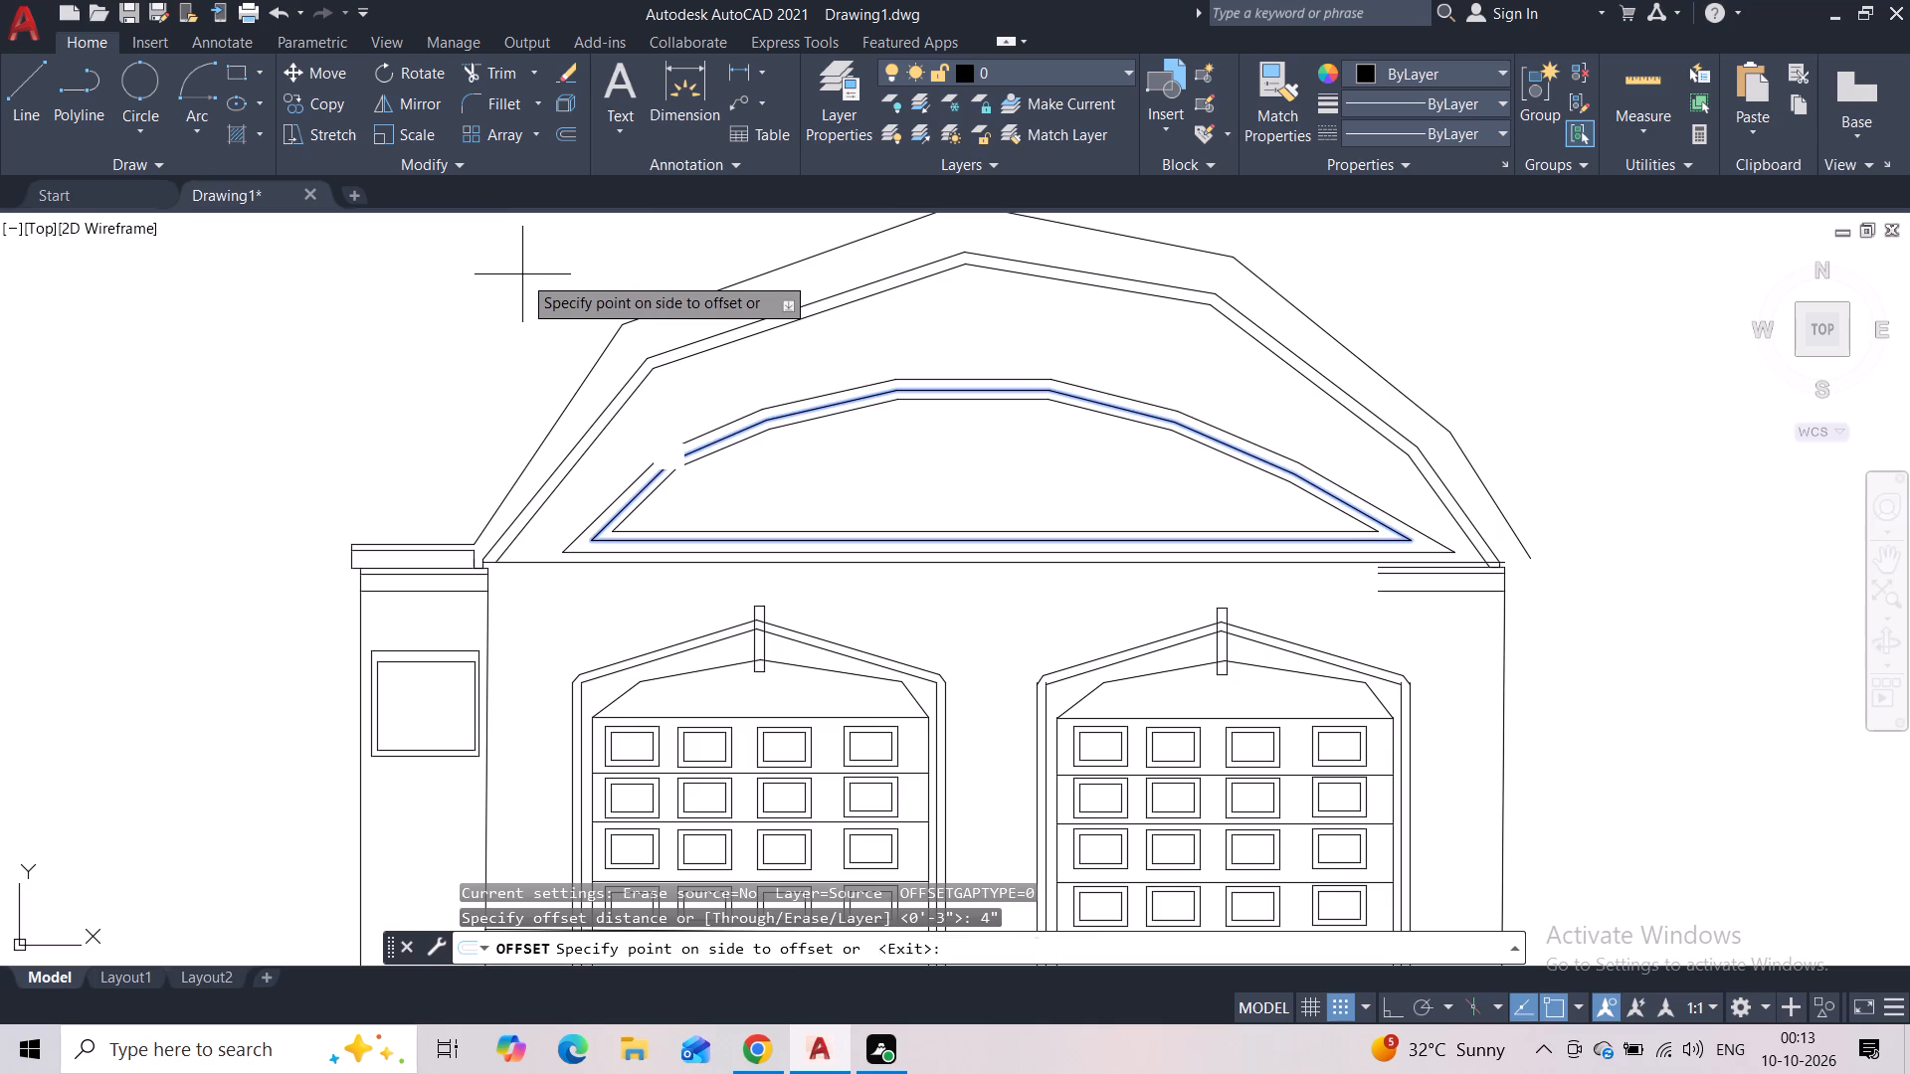
pyautogui.click(523, 274)
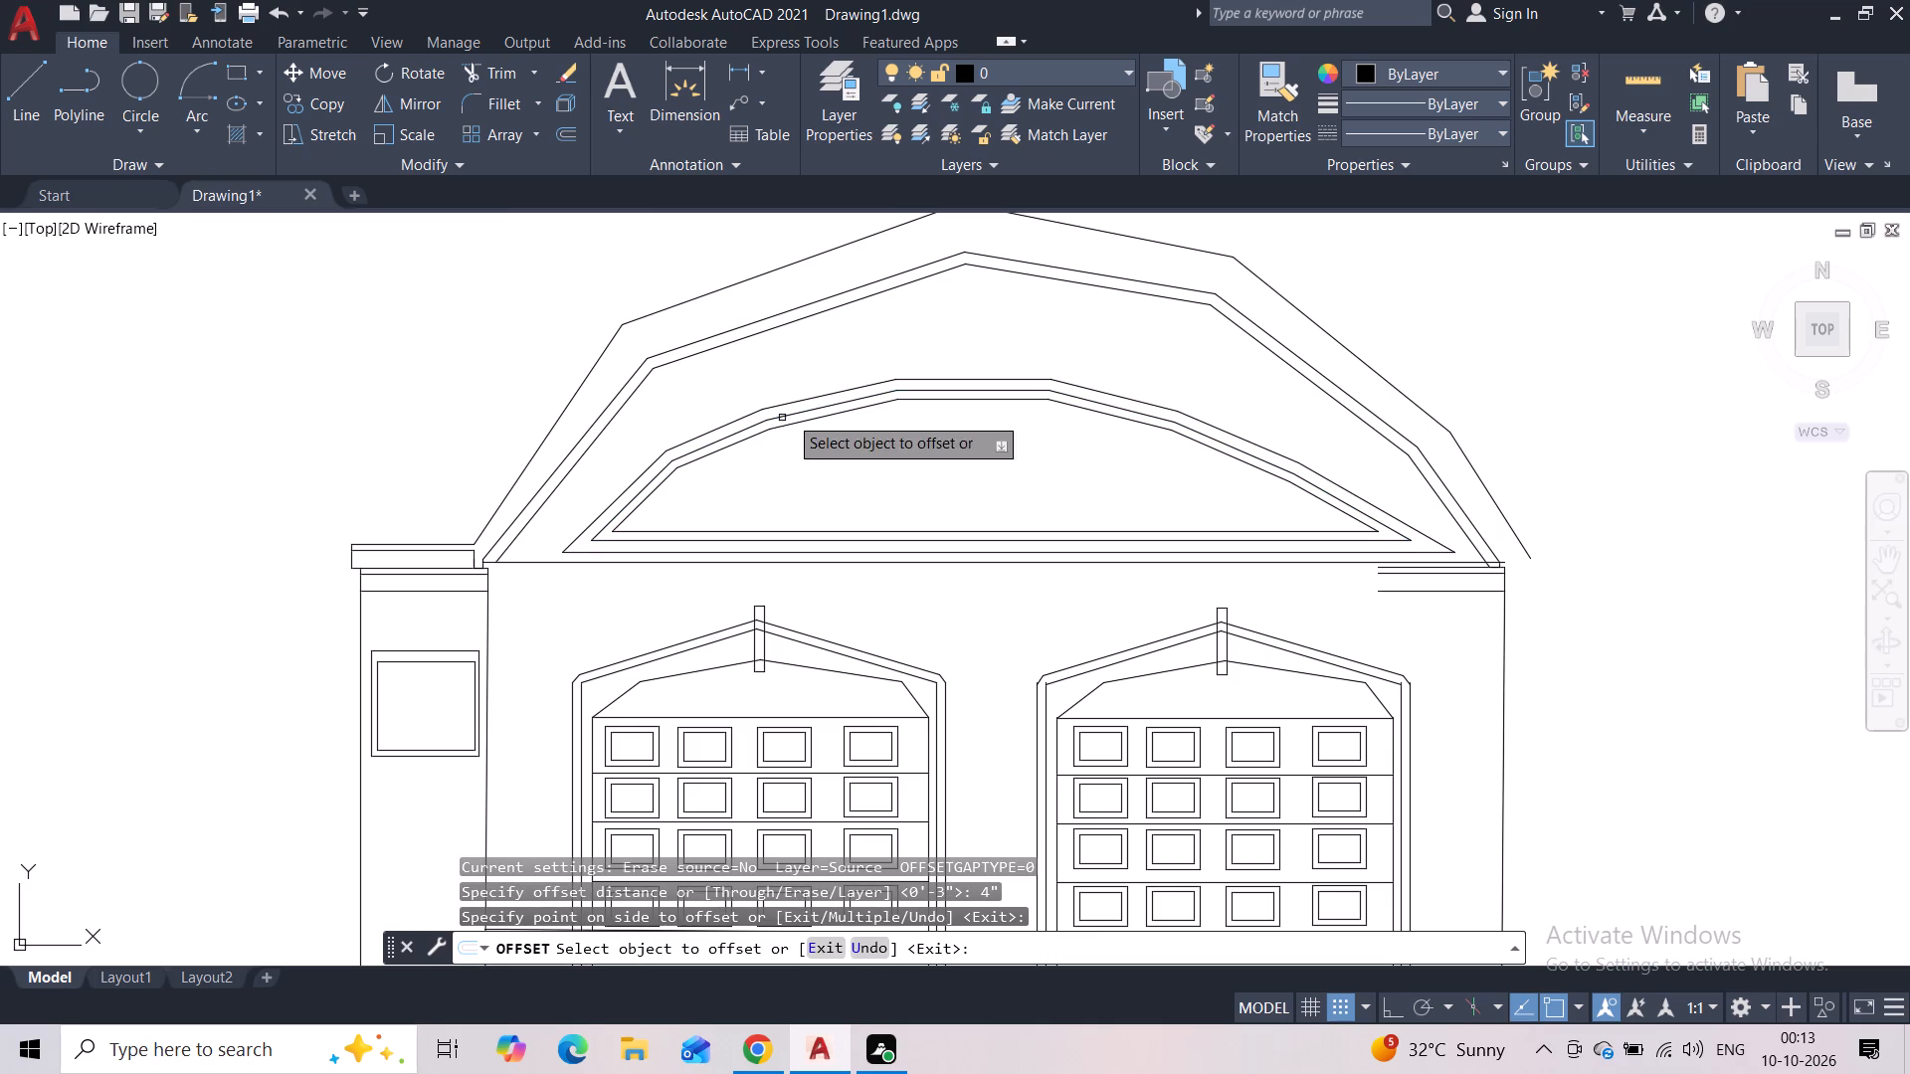
pyautogui.scroll(-2, 834, 424)
pyautogui.press('Escape')
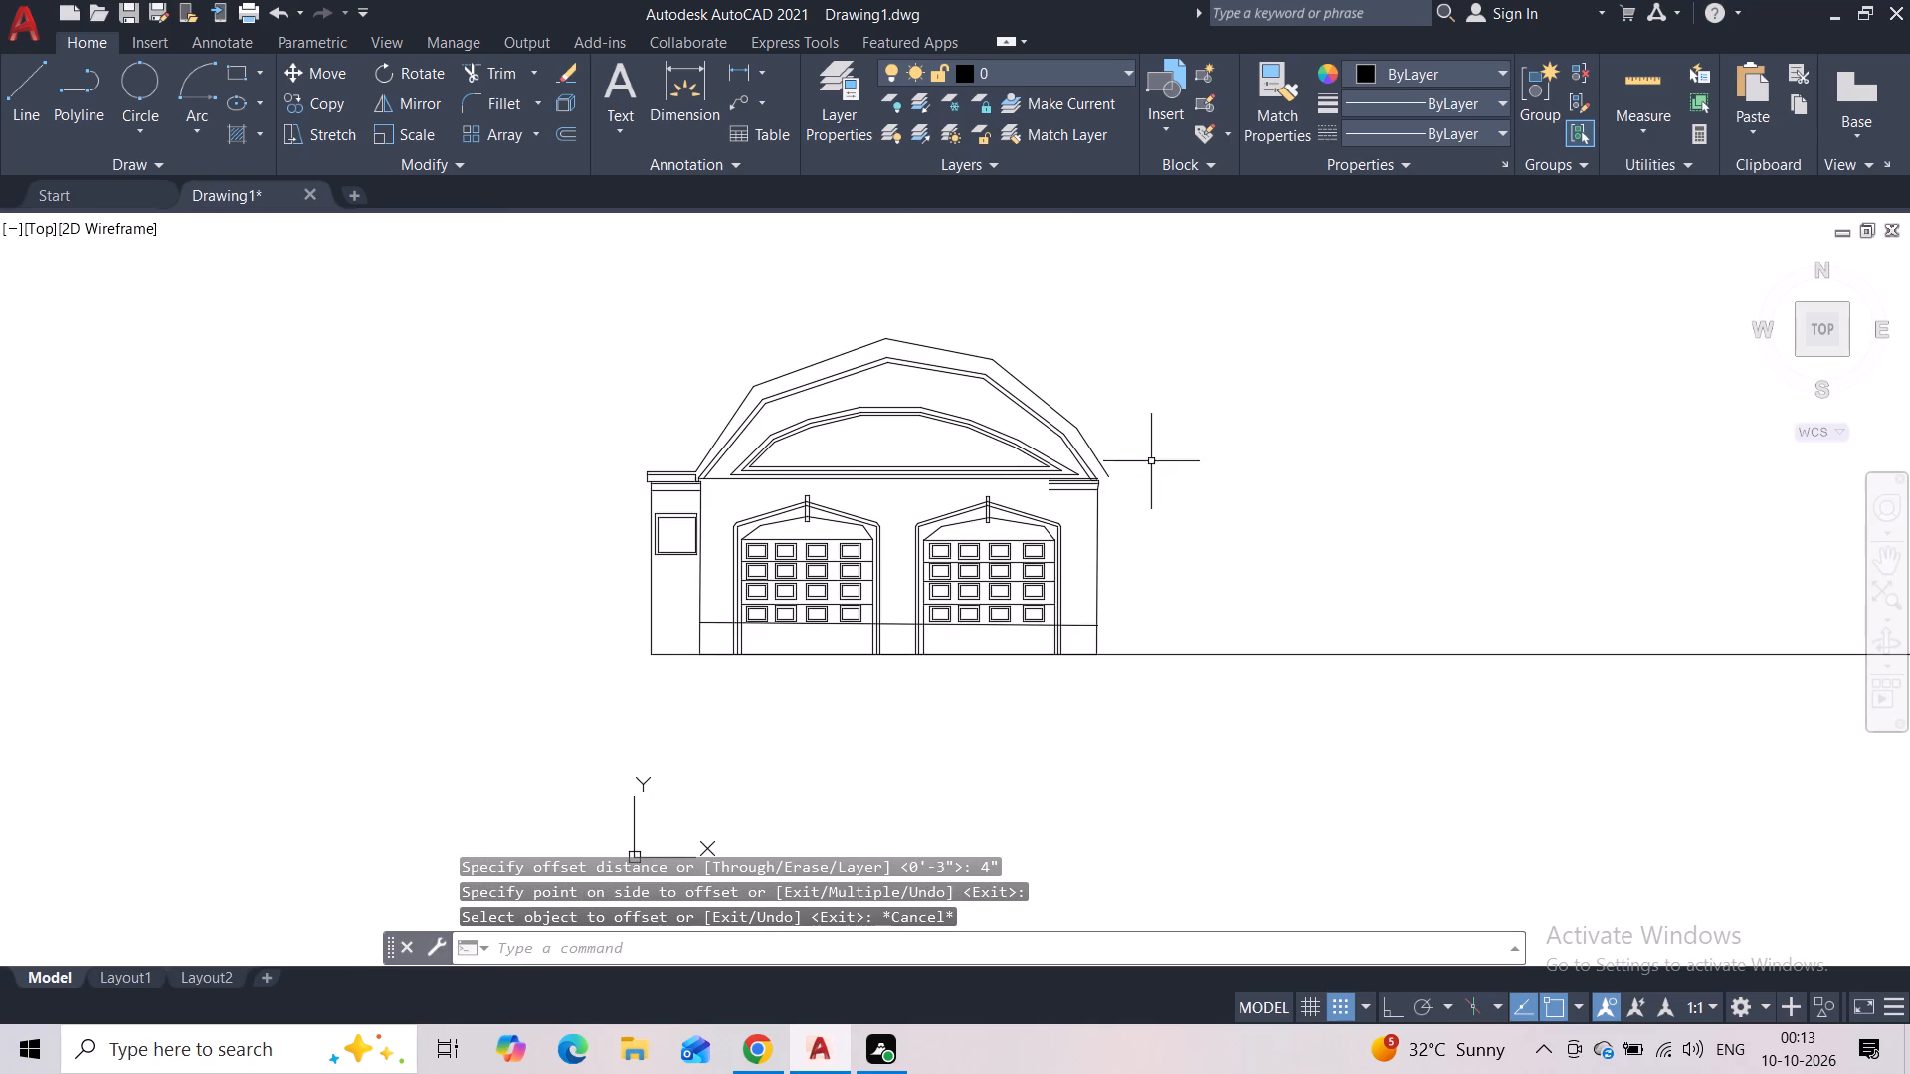
# Trim the main arch's base line between and beyond the double arch lines above the right upright.
pyautogui.moveTo(1189, 514); pyautogui.dragTo(1132, 457, button='middle')
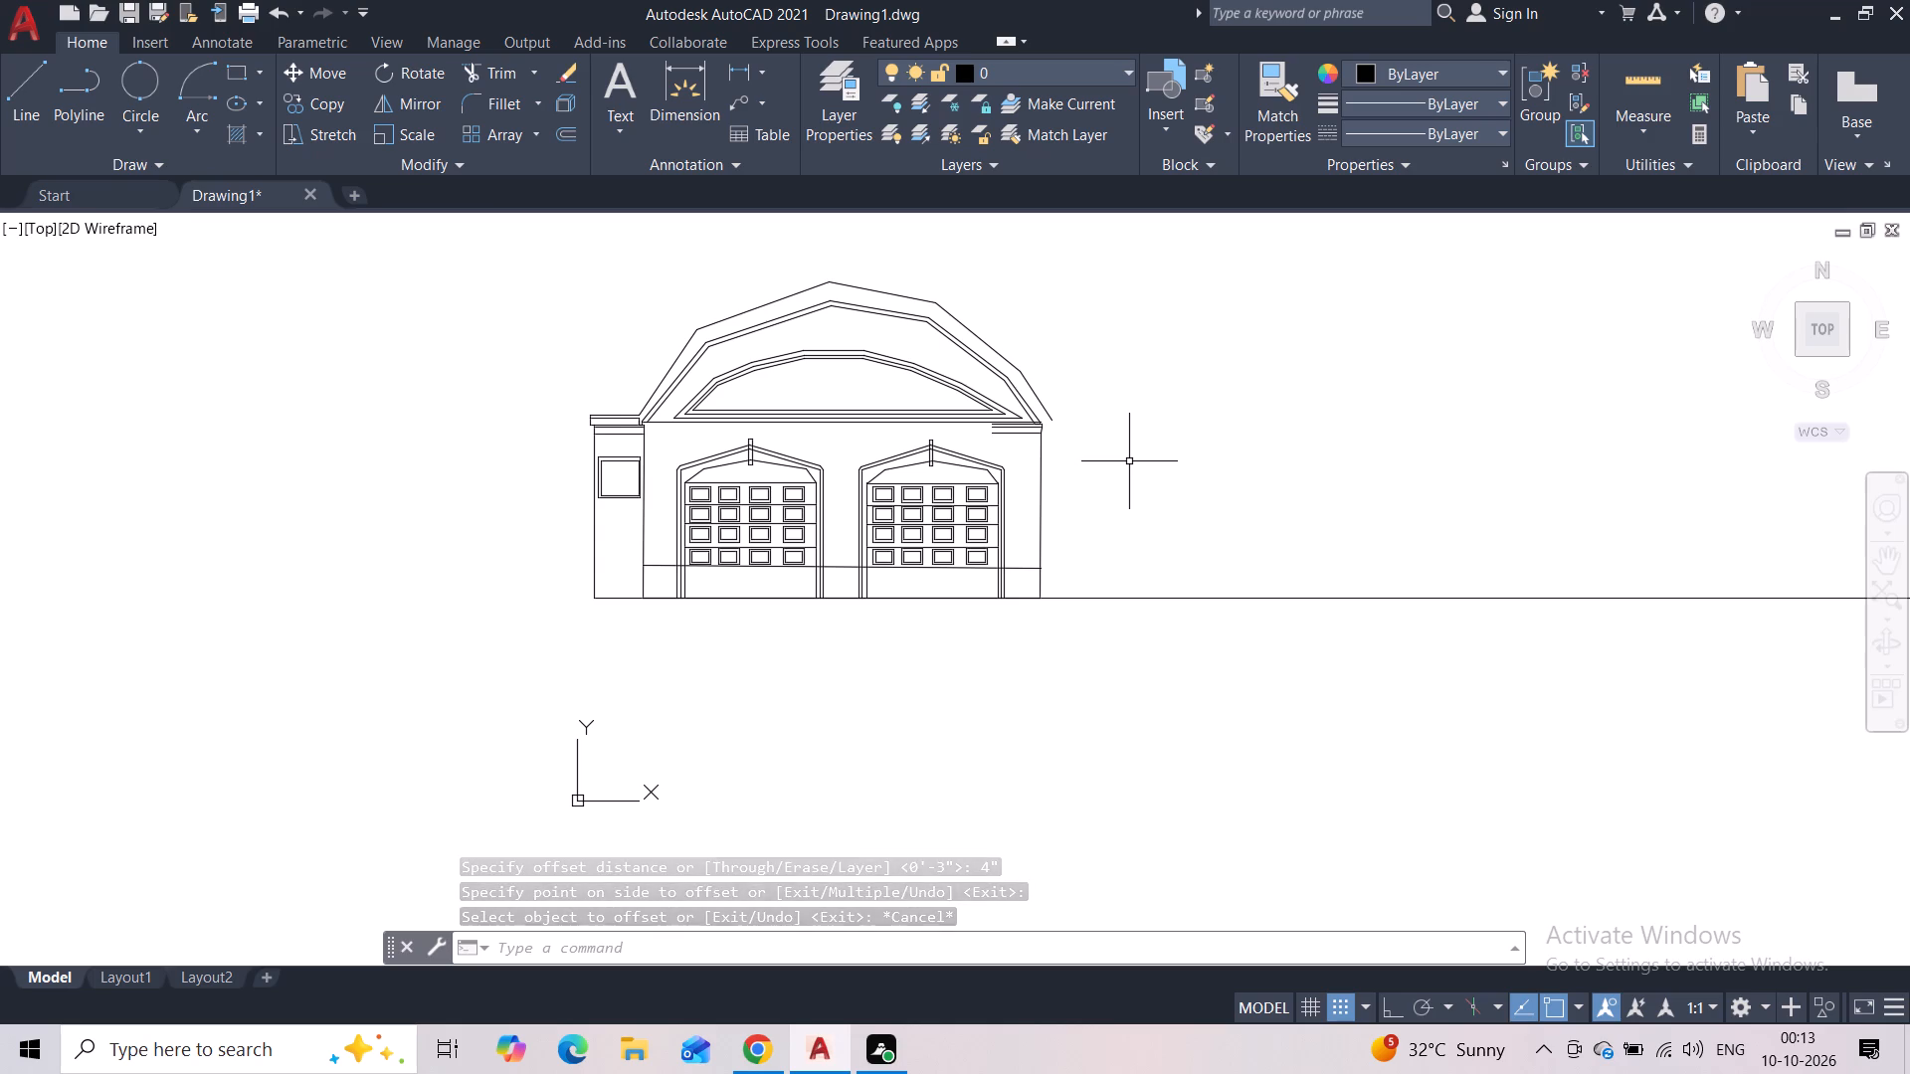
pyautogui.moveTo(1073, 447); pyautogui.dragTo(1069, 455, button='middle')
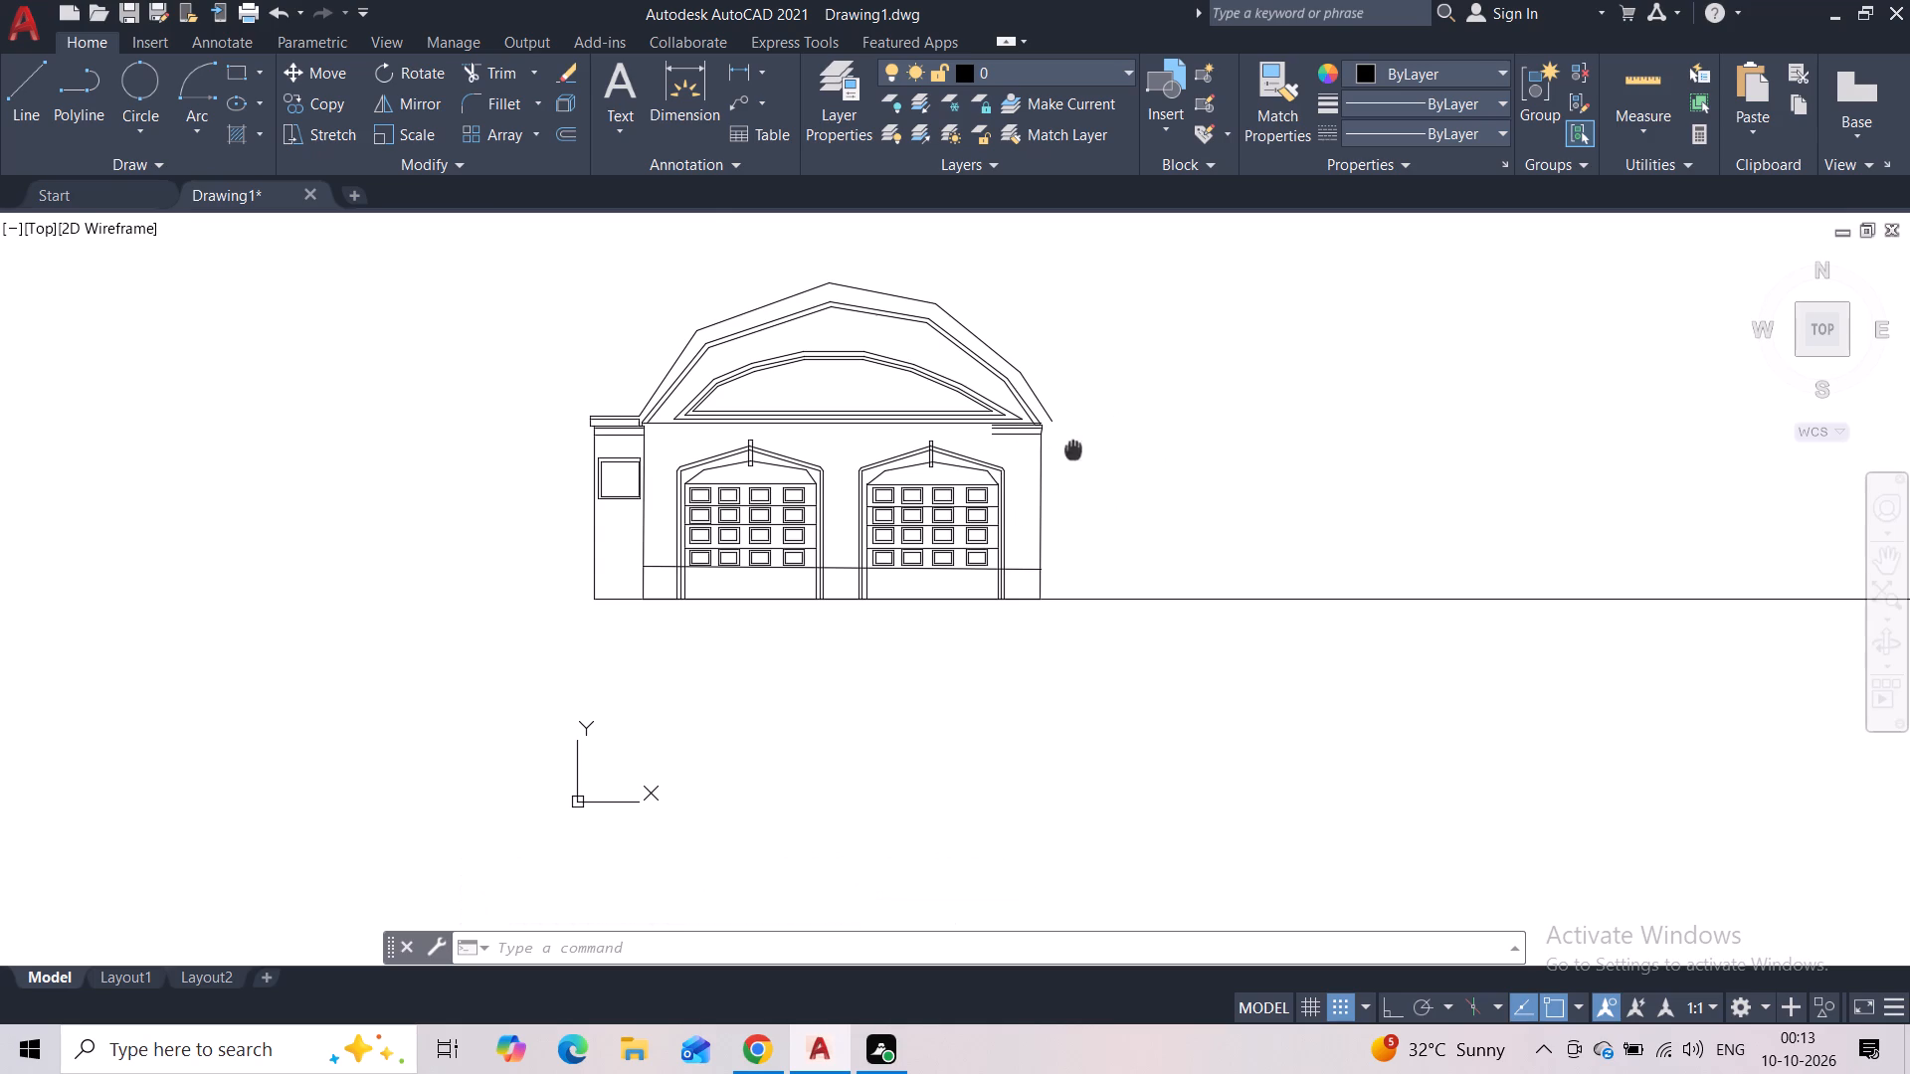
pyautogui.scroll(1, 1041, 482)
pyautogui.moveTo(1069, 455); pyautogui.dragTo(1028, 494, button='middle')
pyautogui.scroll(1, 985, 494)
pyautogui.scroll(-1, 932, 524)
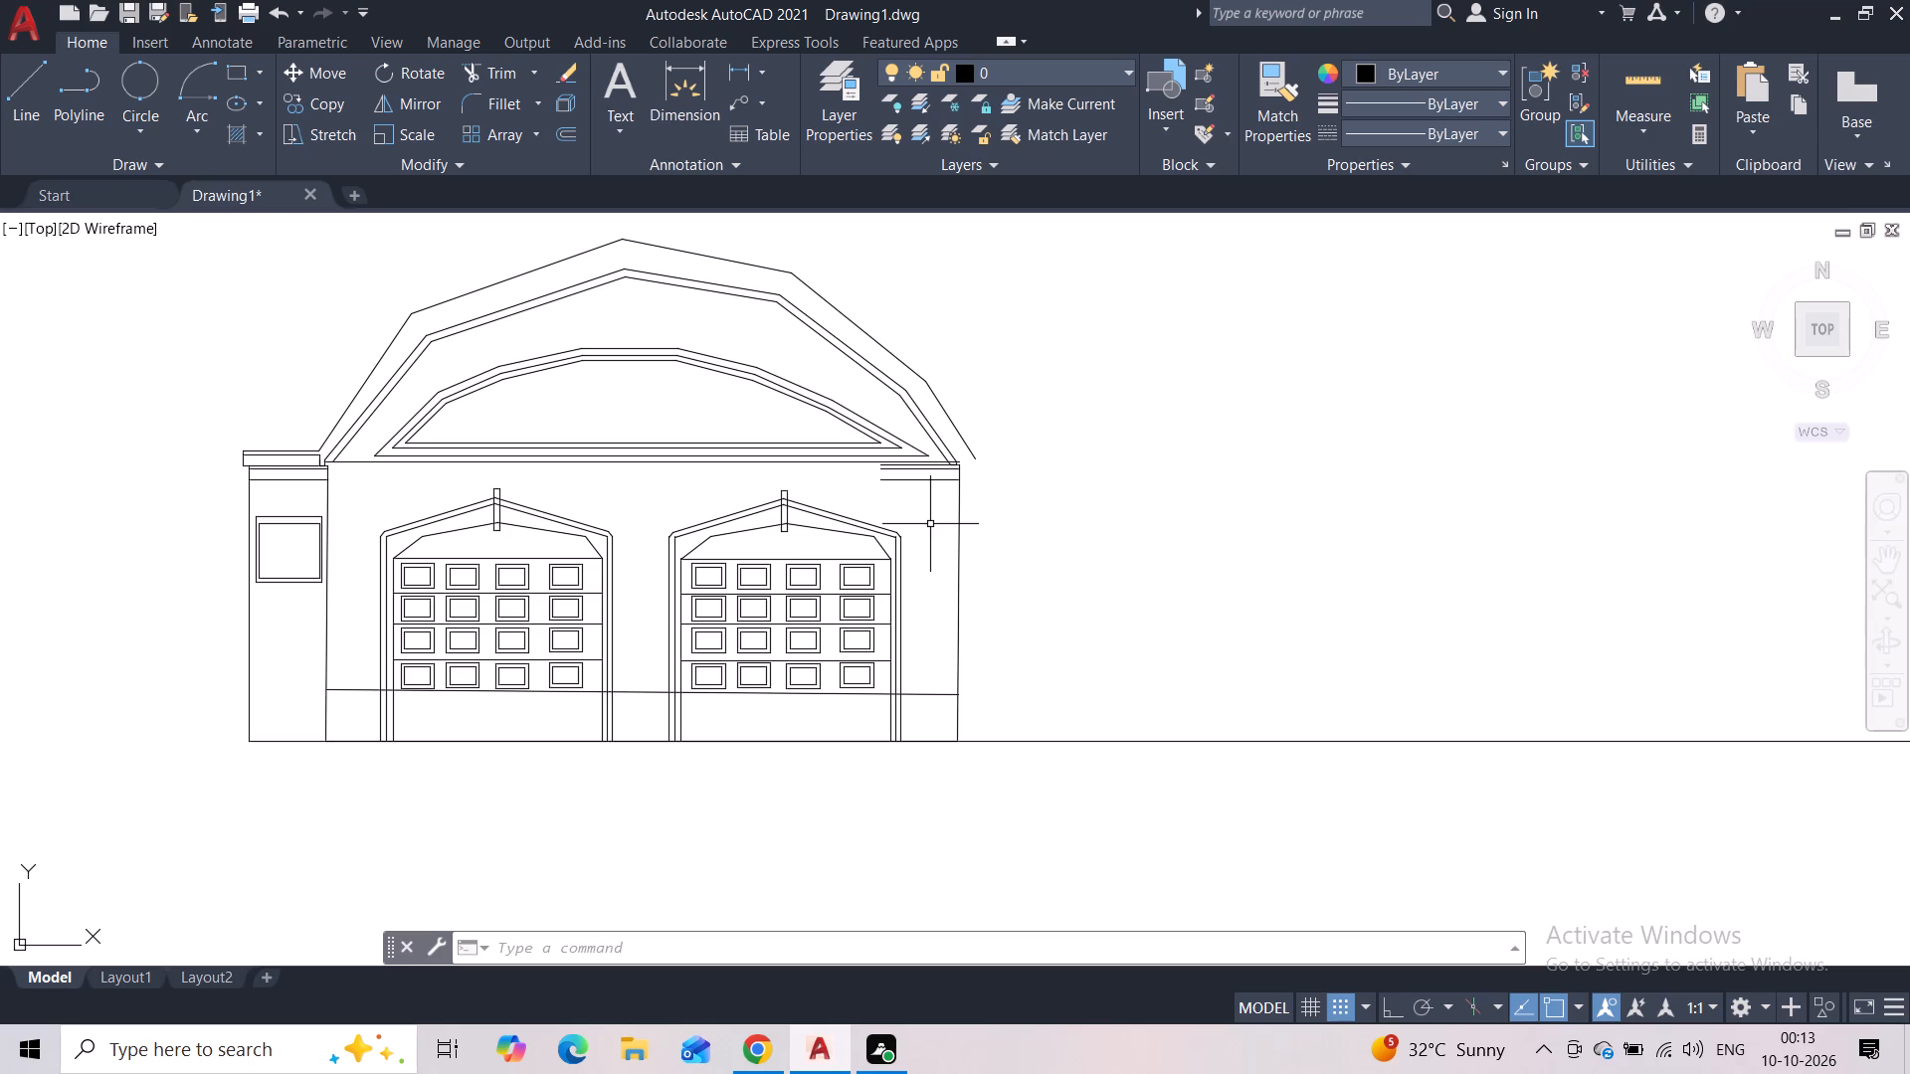
pyautogui.scroll(2, 924, 457)
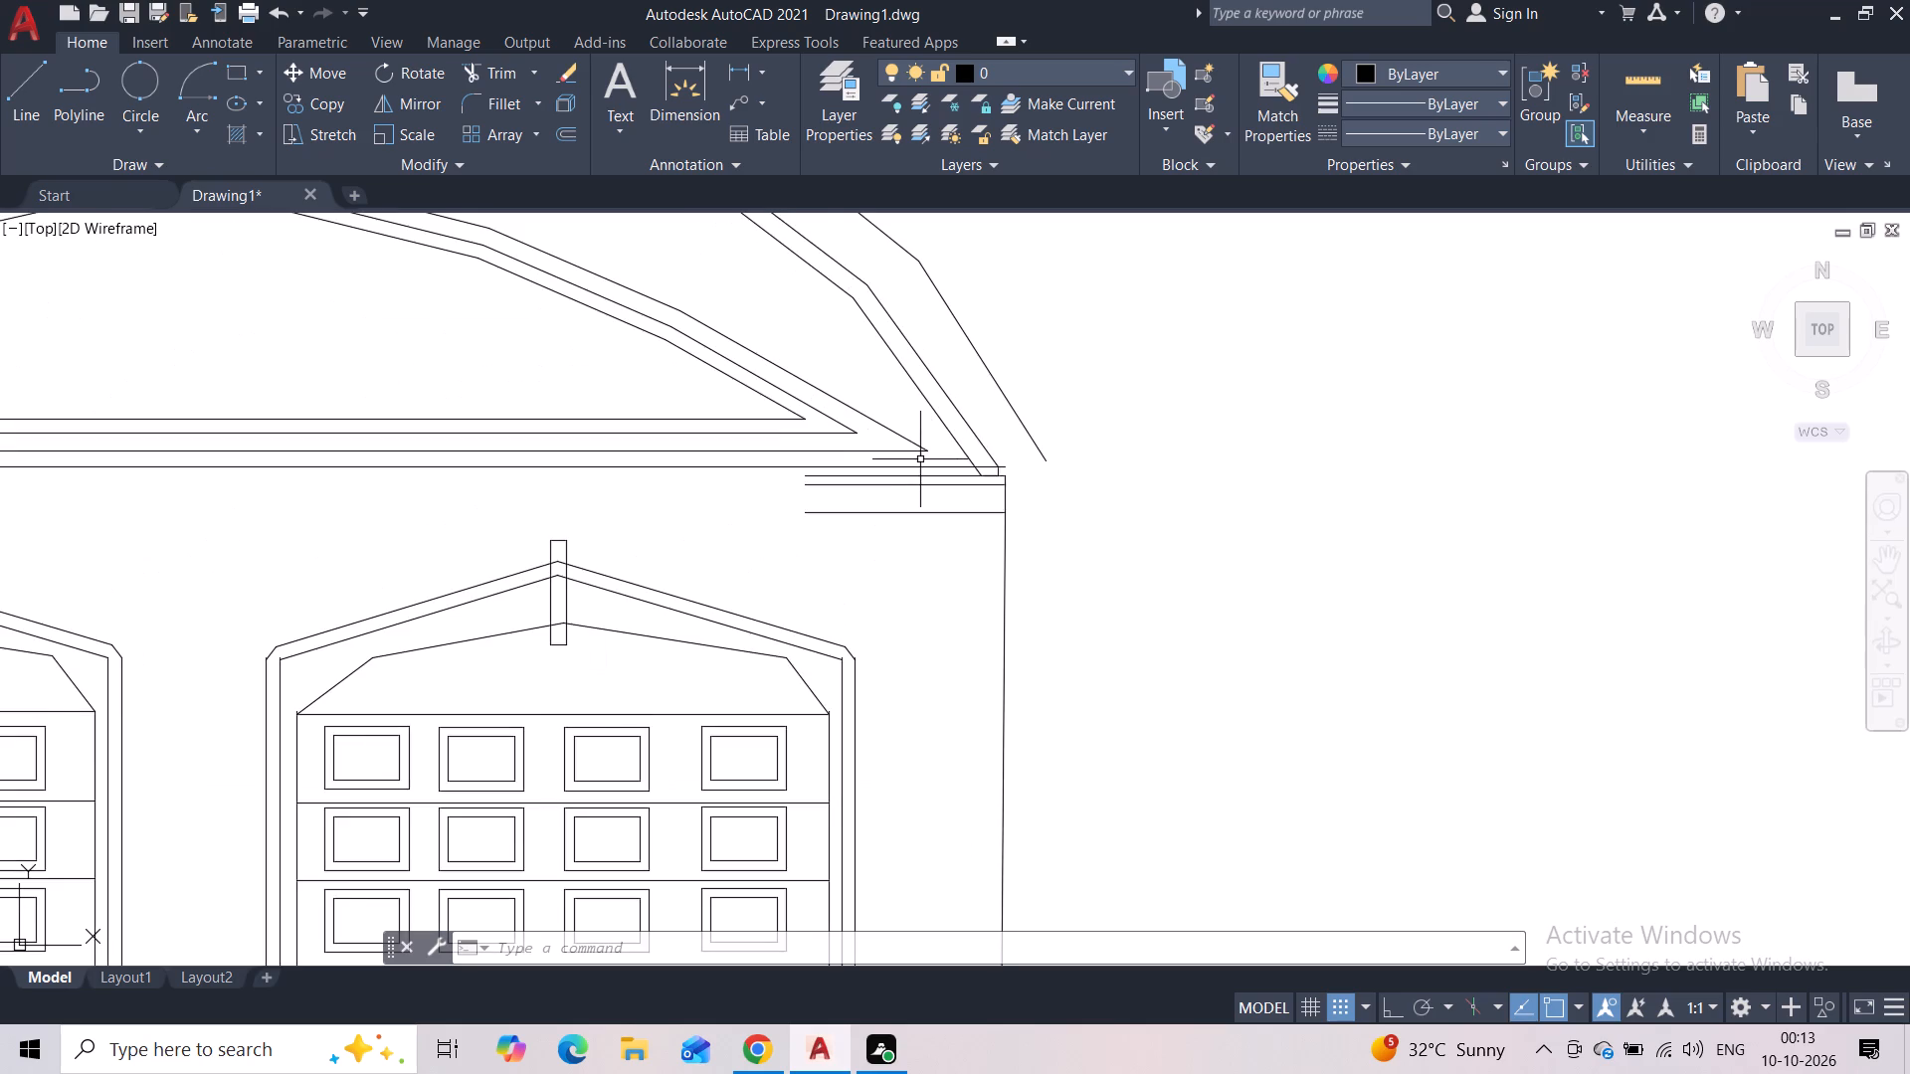
pyautogui.scroll(2, 916, 459)
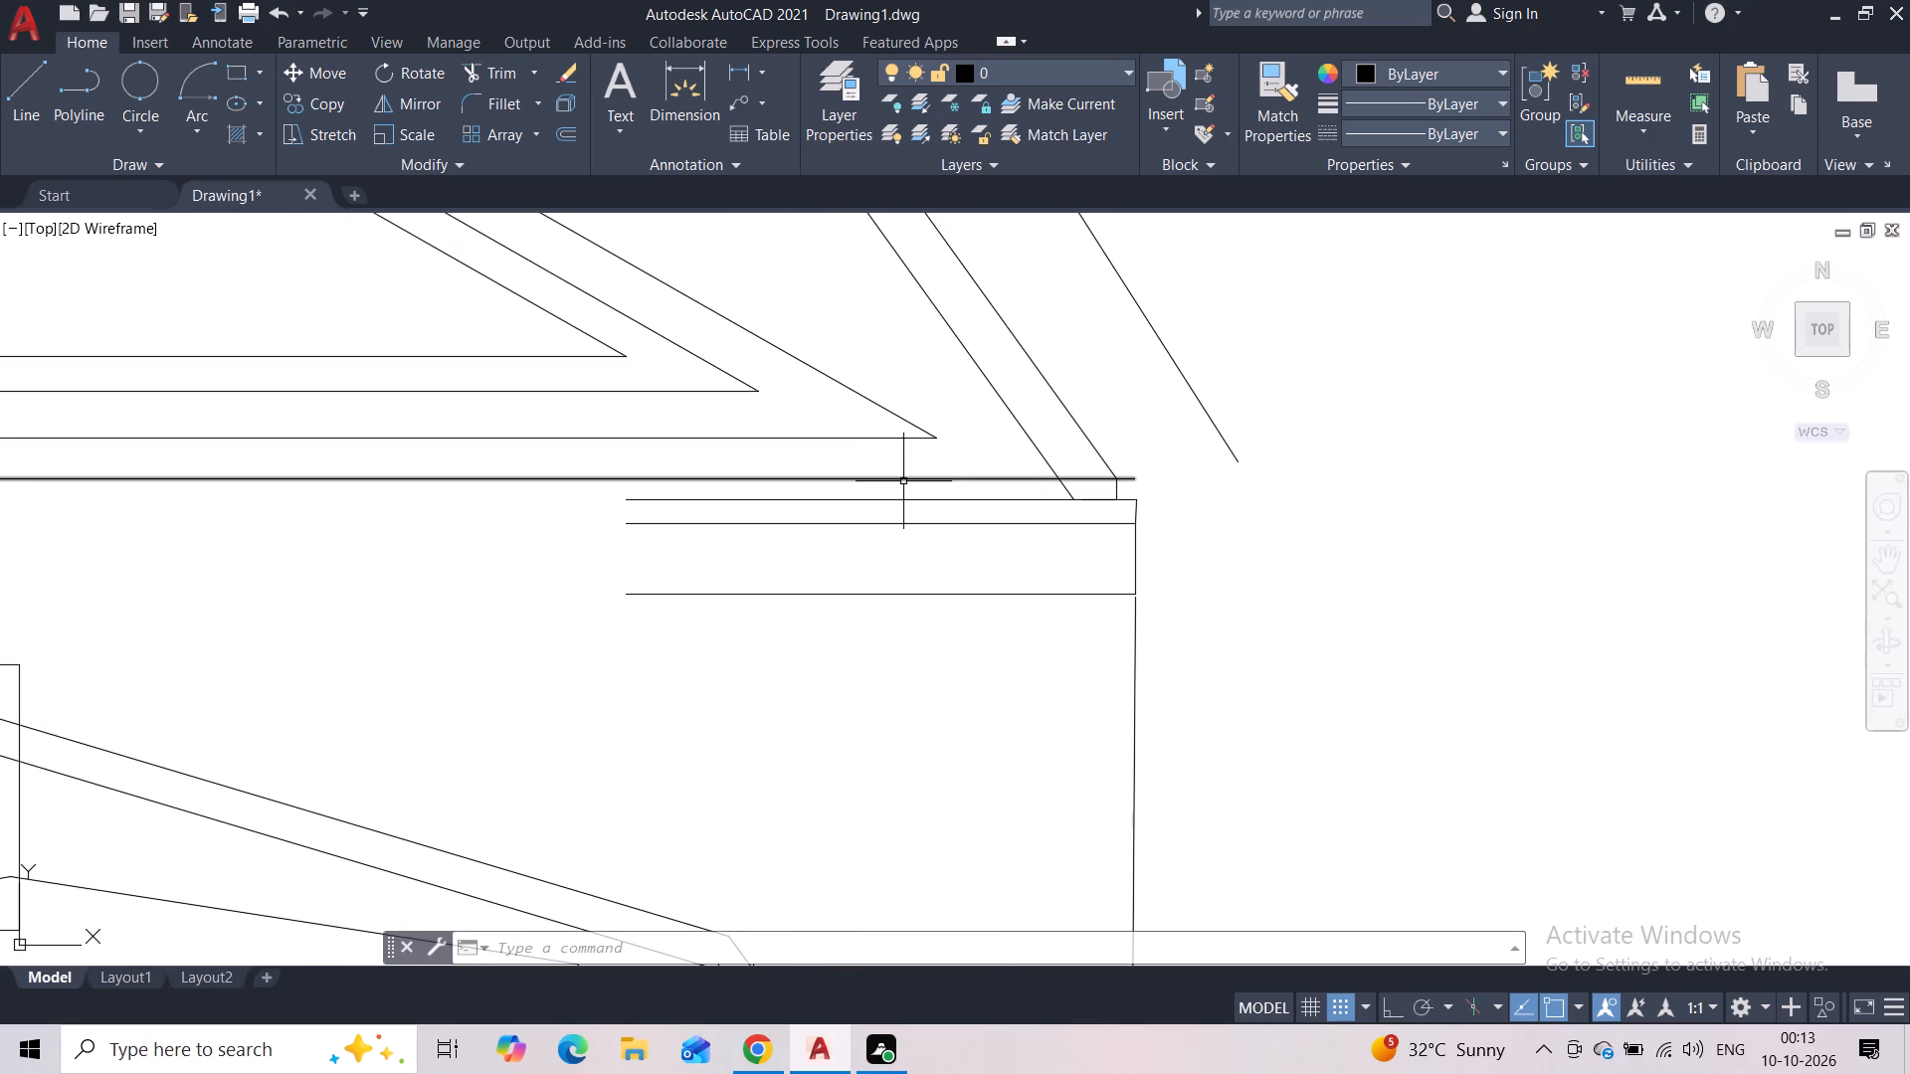
pyautogui.scroll(-4, 902, 481)
pyautogui.scroll(3, 902, 481)
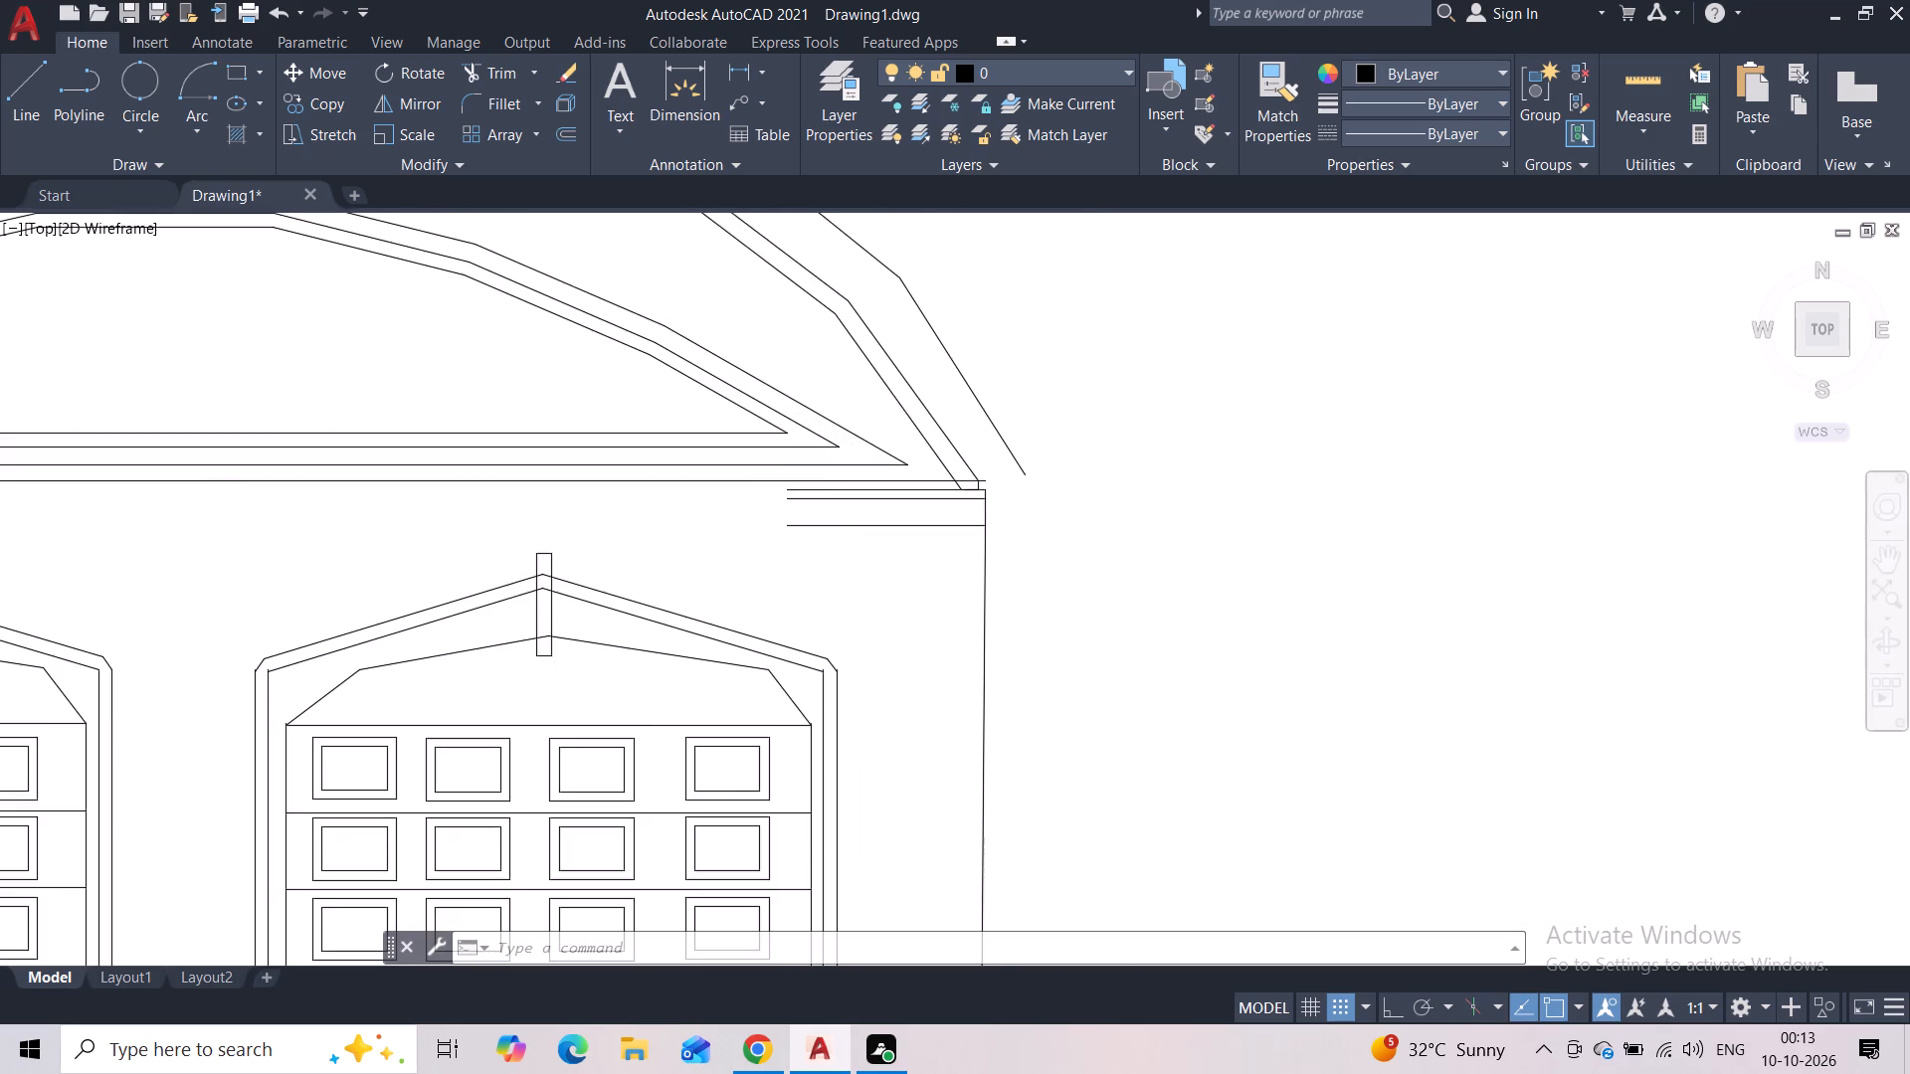
pyautogui.scroll(1, 902, 481)
pyautogui.click(460, 71)
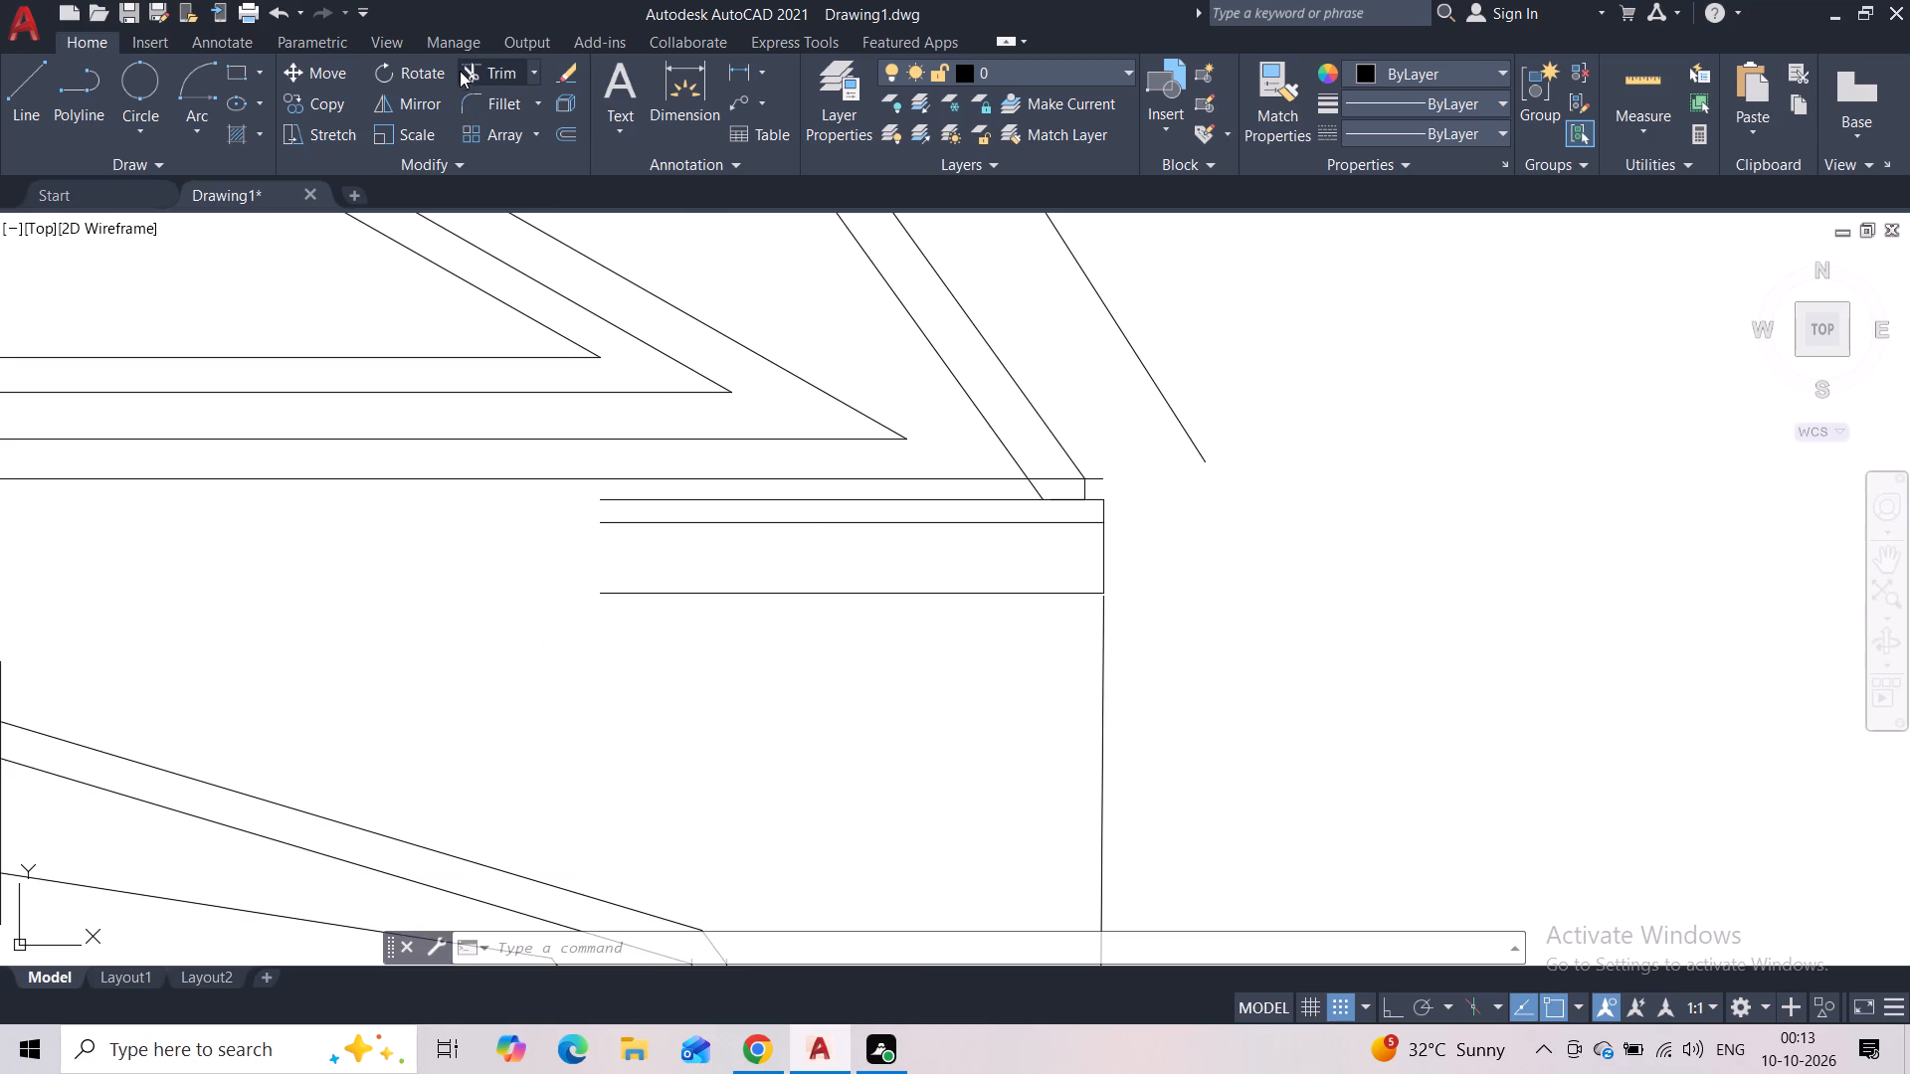
pyautogui.scroll(3, 1083, 525)
pyautogui.moveTo(963, 323); pyautogui.dragTo(986, 385)
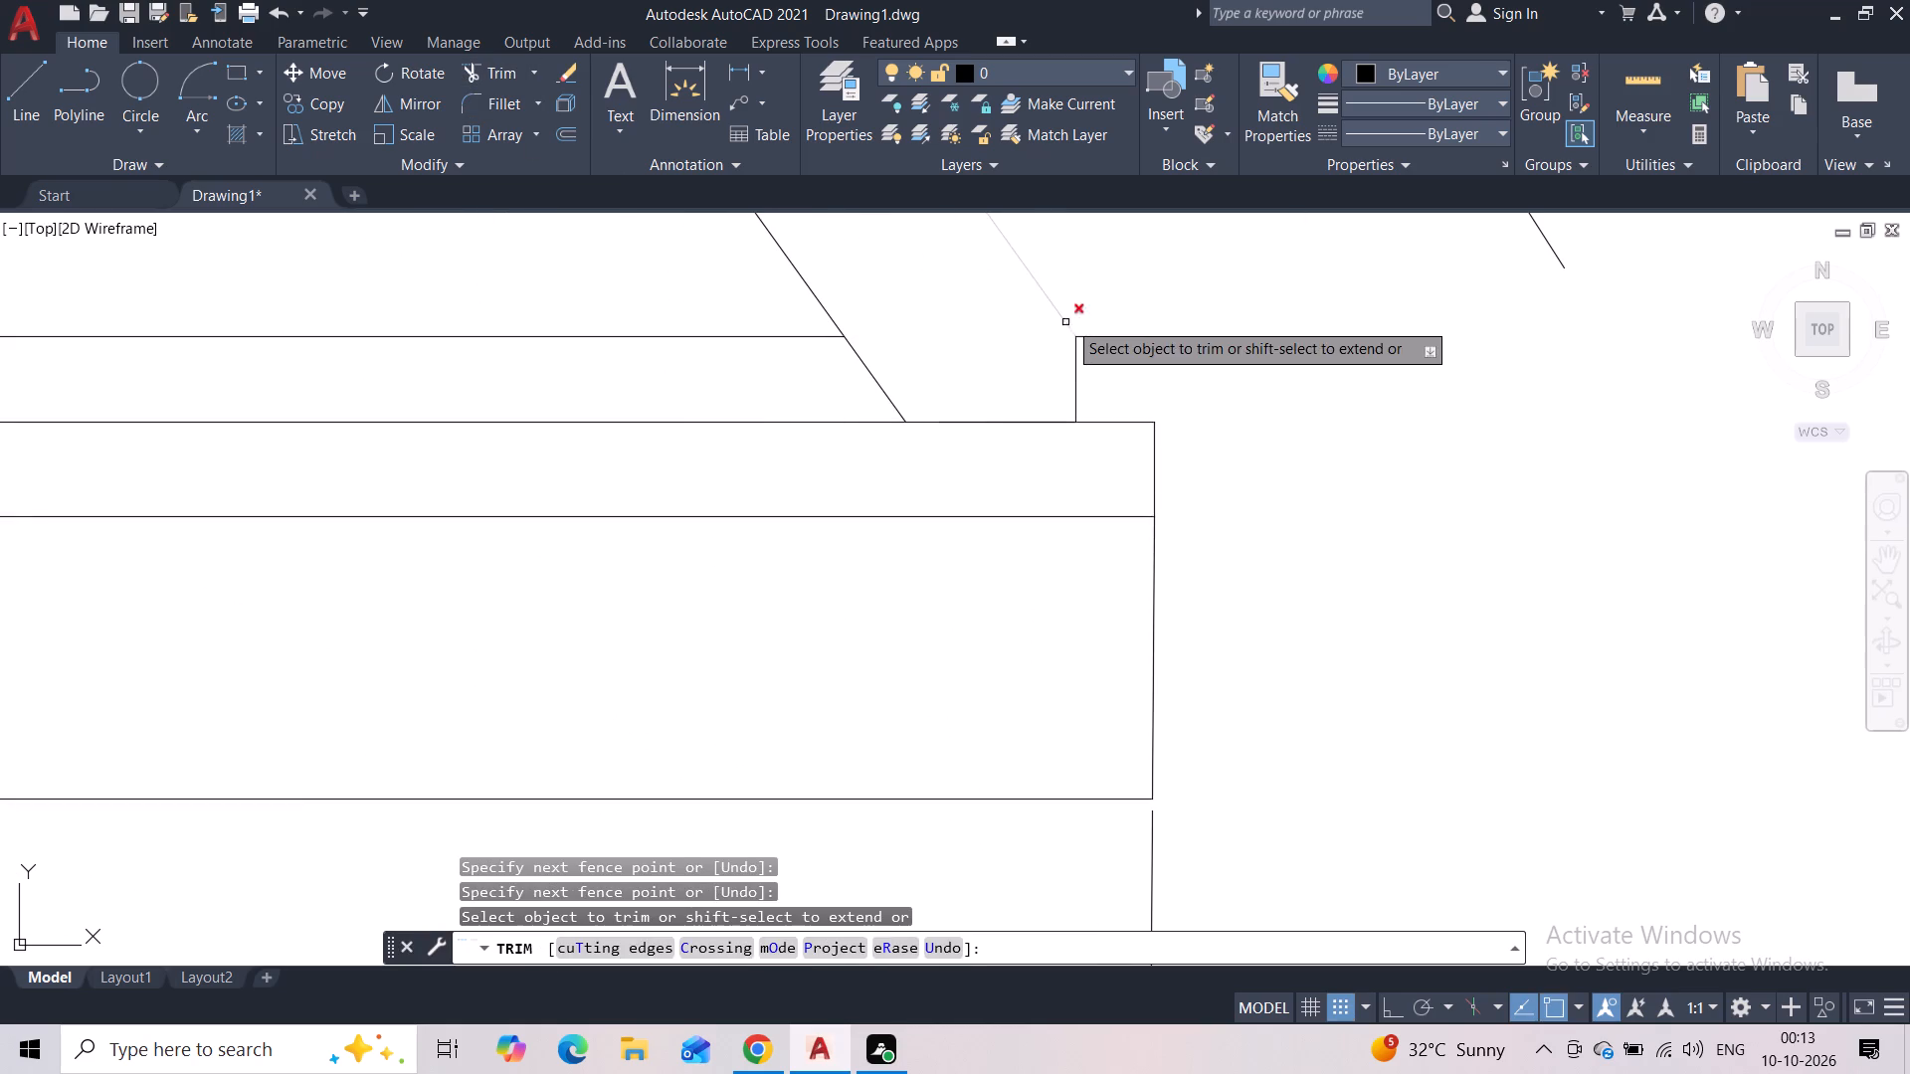
pyautogui.moveTo(1106, 305); pyautogui.dragTo(1107, 368)
pyautogui.scroll(-1, 1107, 364)
pyautogui.scroll(-2, 1084, 447)
pyautogui.scroll(-2, 951, 584)
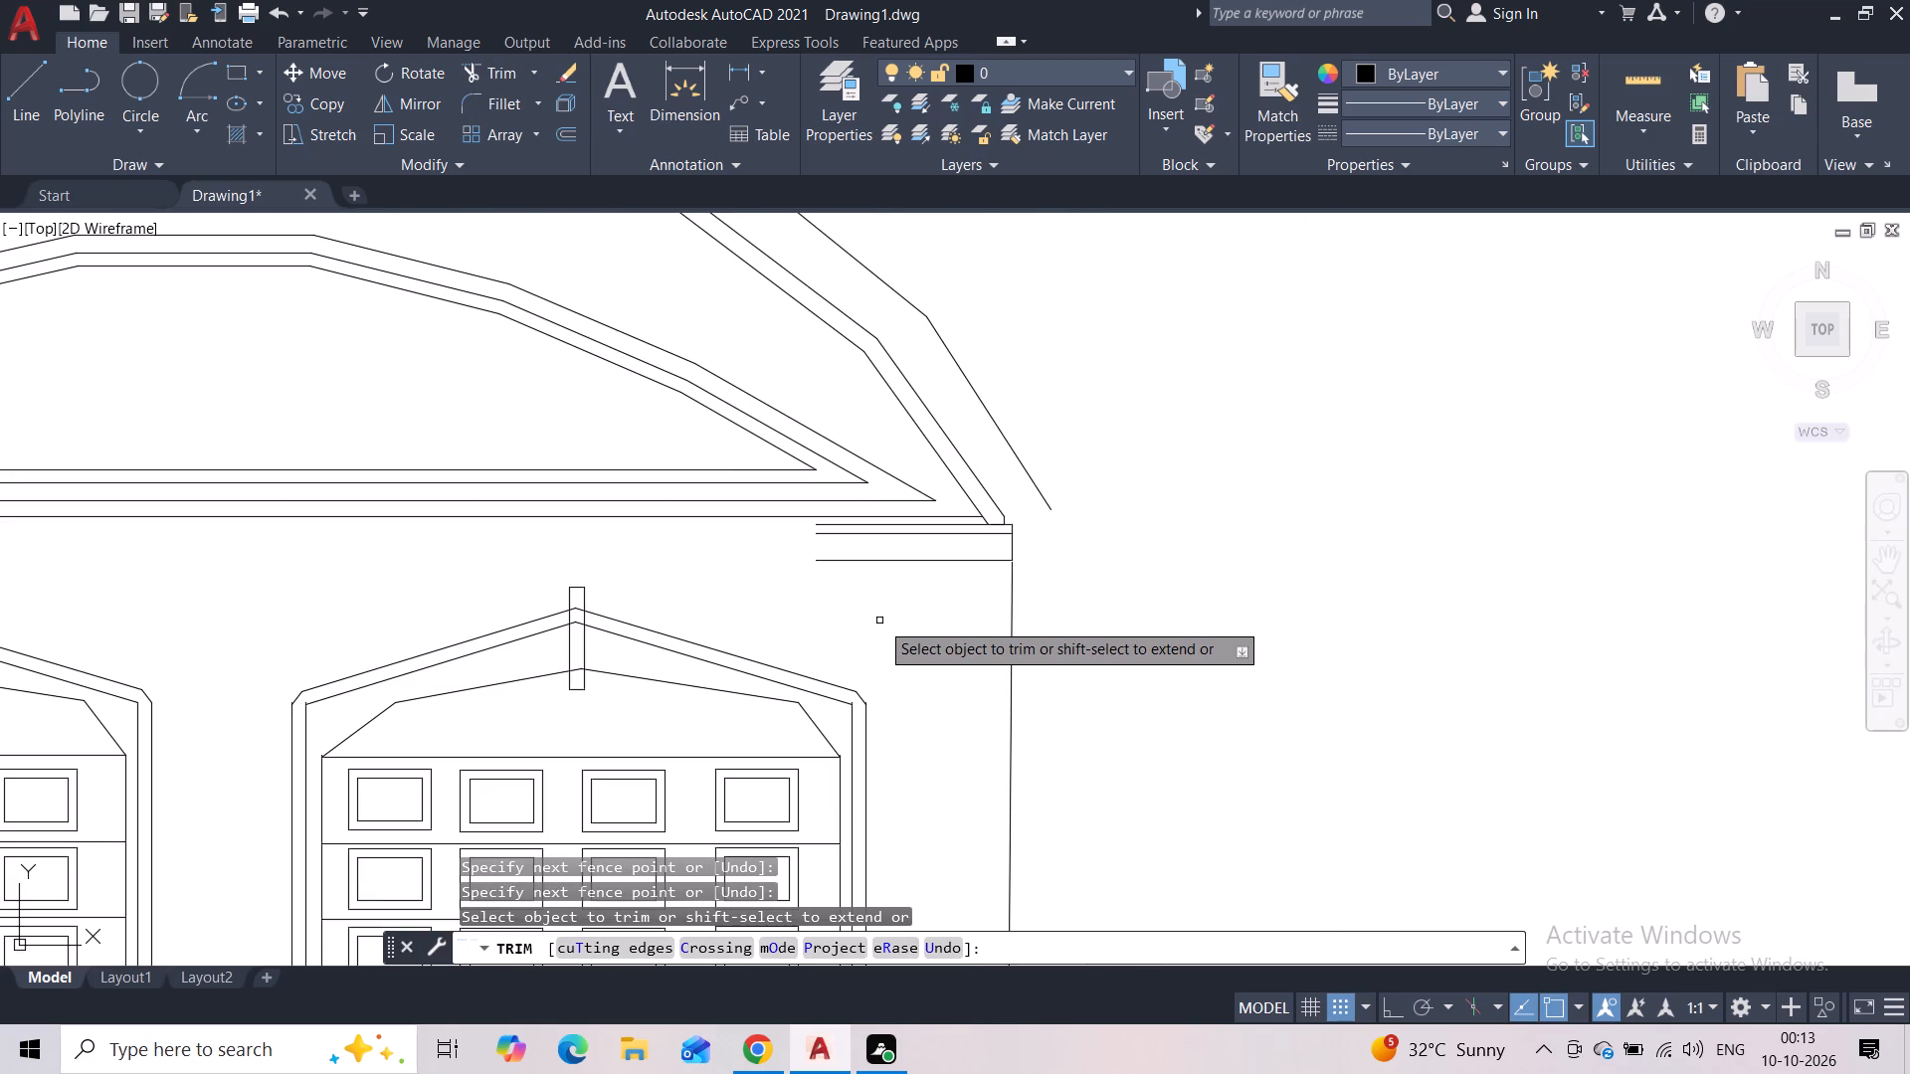
pyautogui.scroll(-2, 878, 593)
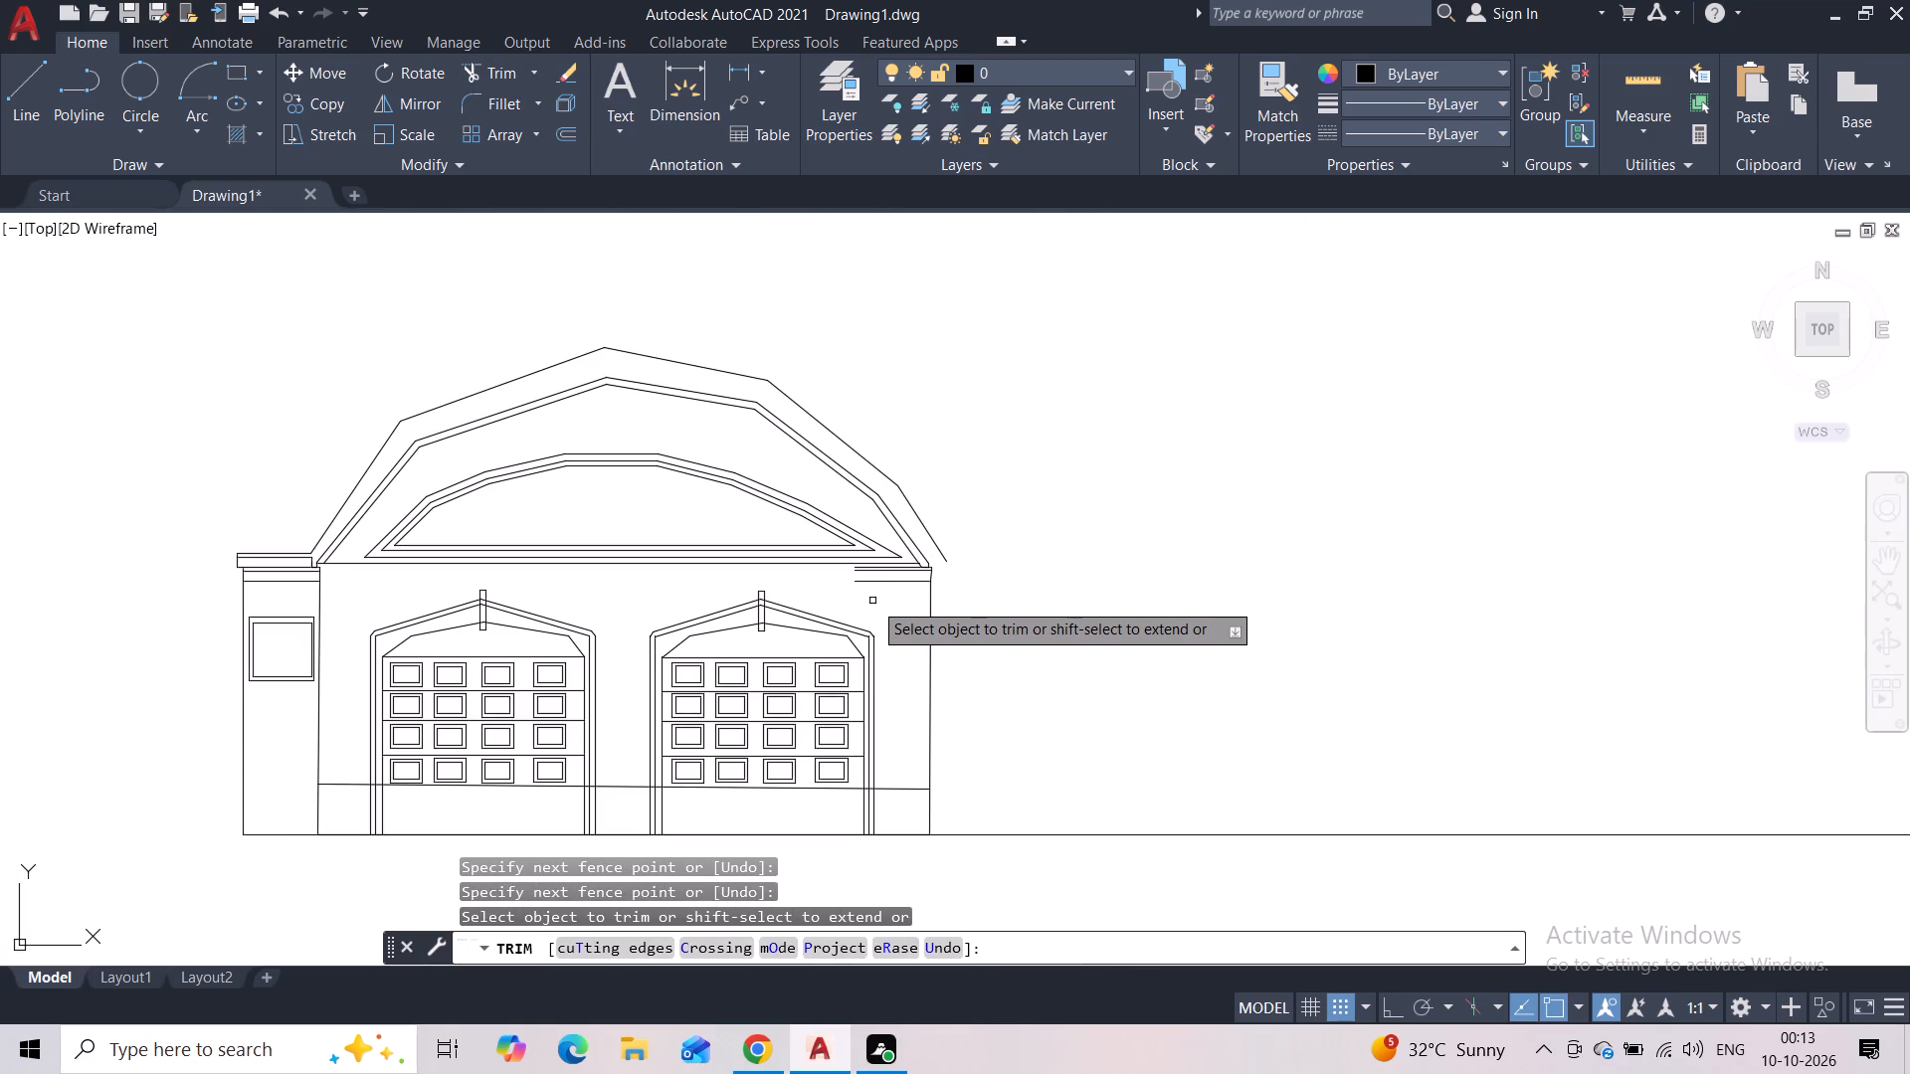
pyautogui.press('Escape')
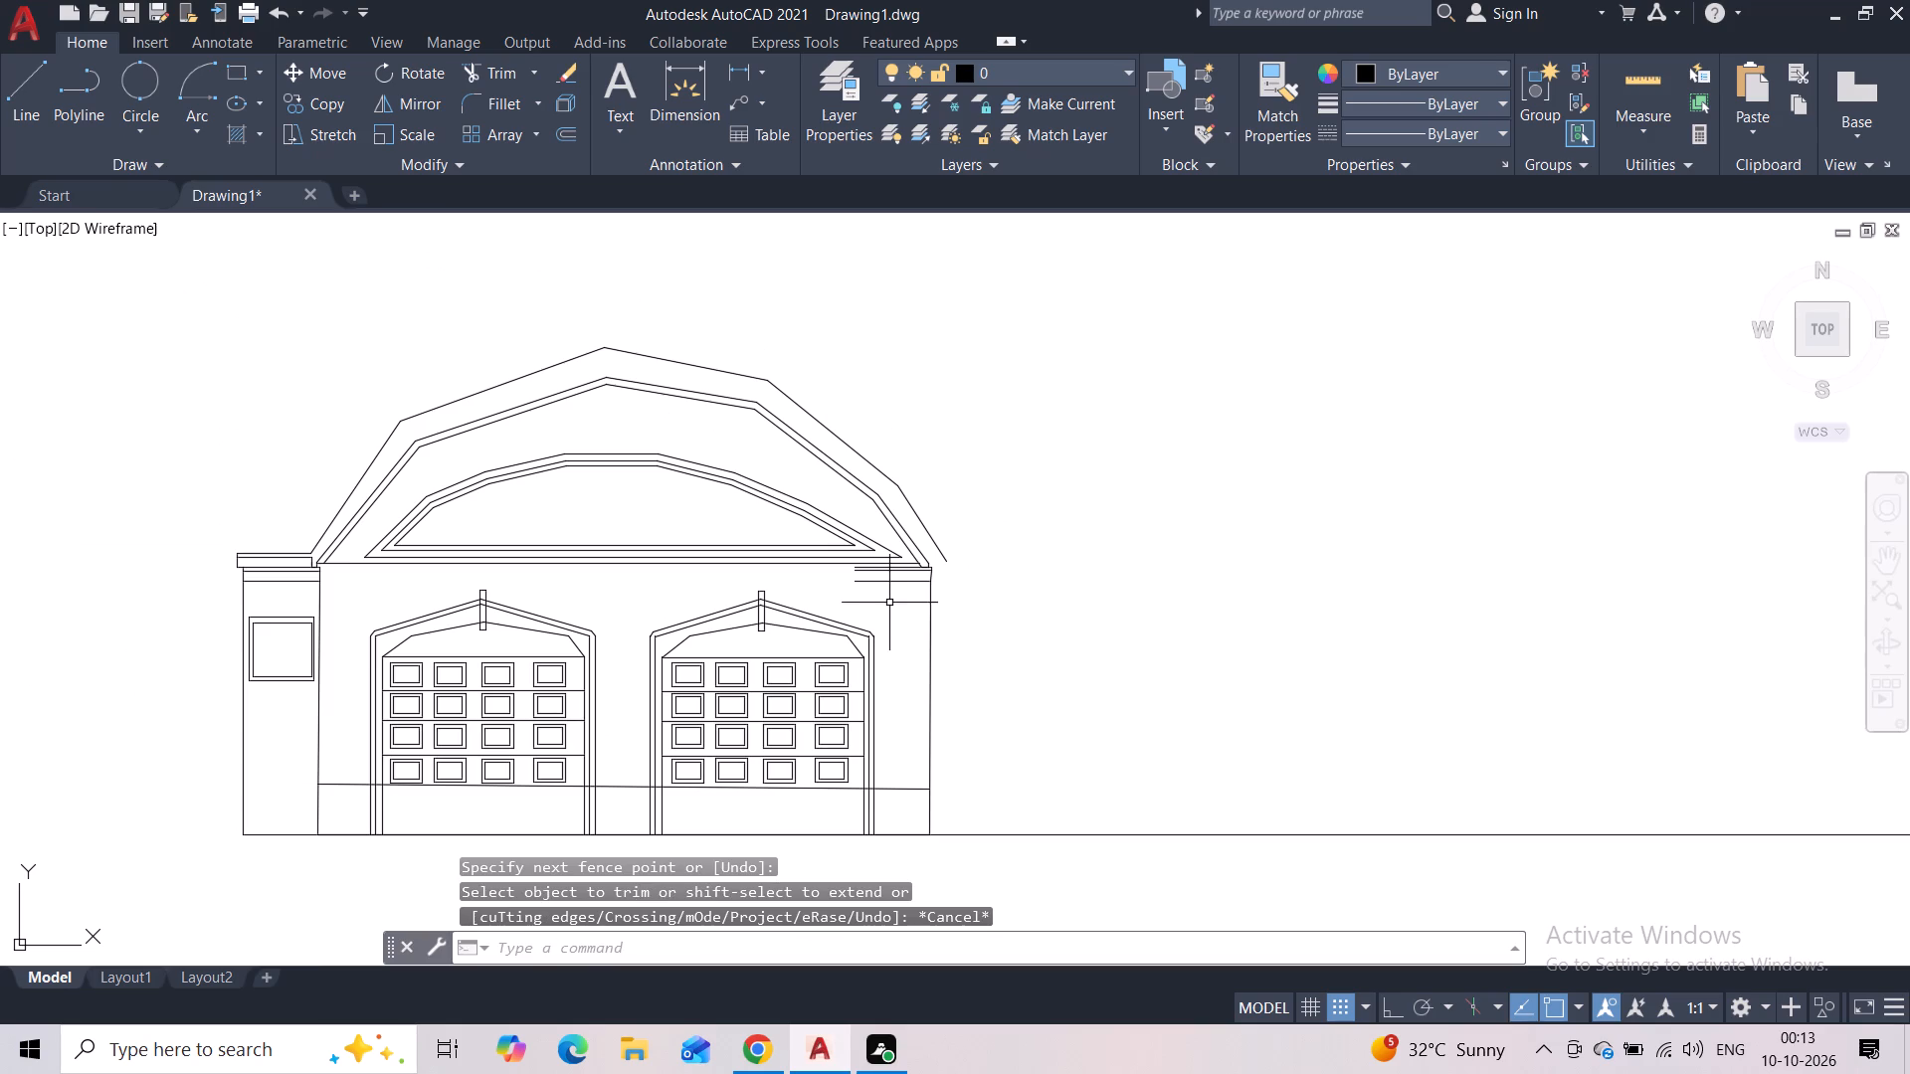
# With Ortho on, draw a horizontal line from the left upright's inner edge, at its lower cap line, across to the right upright's matching line.
pyautogui.click(36, 106)
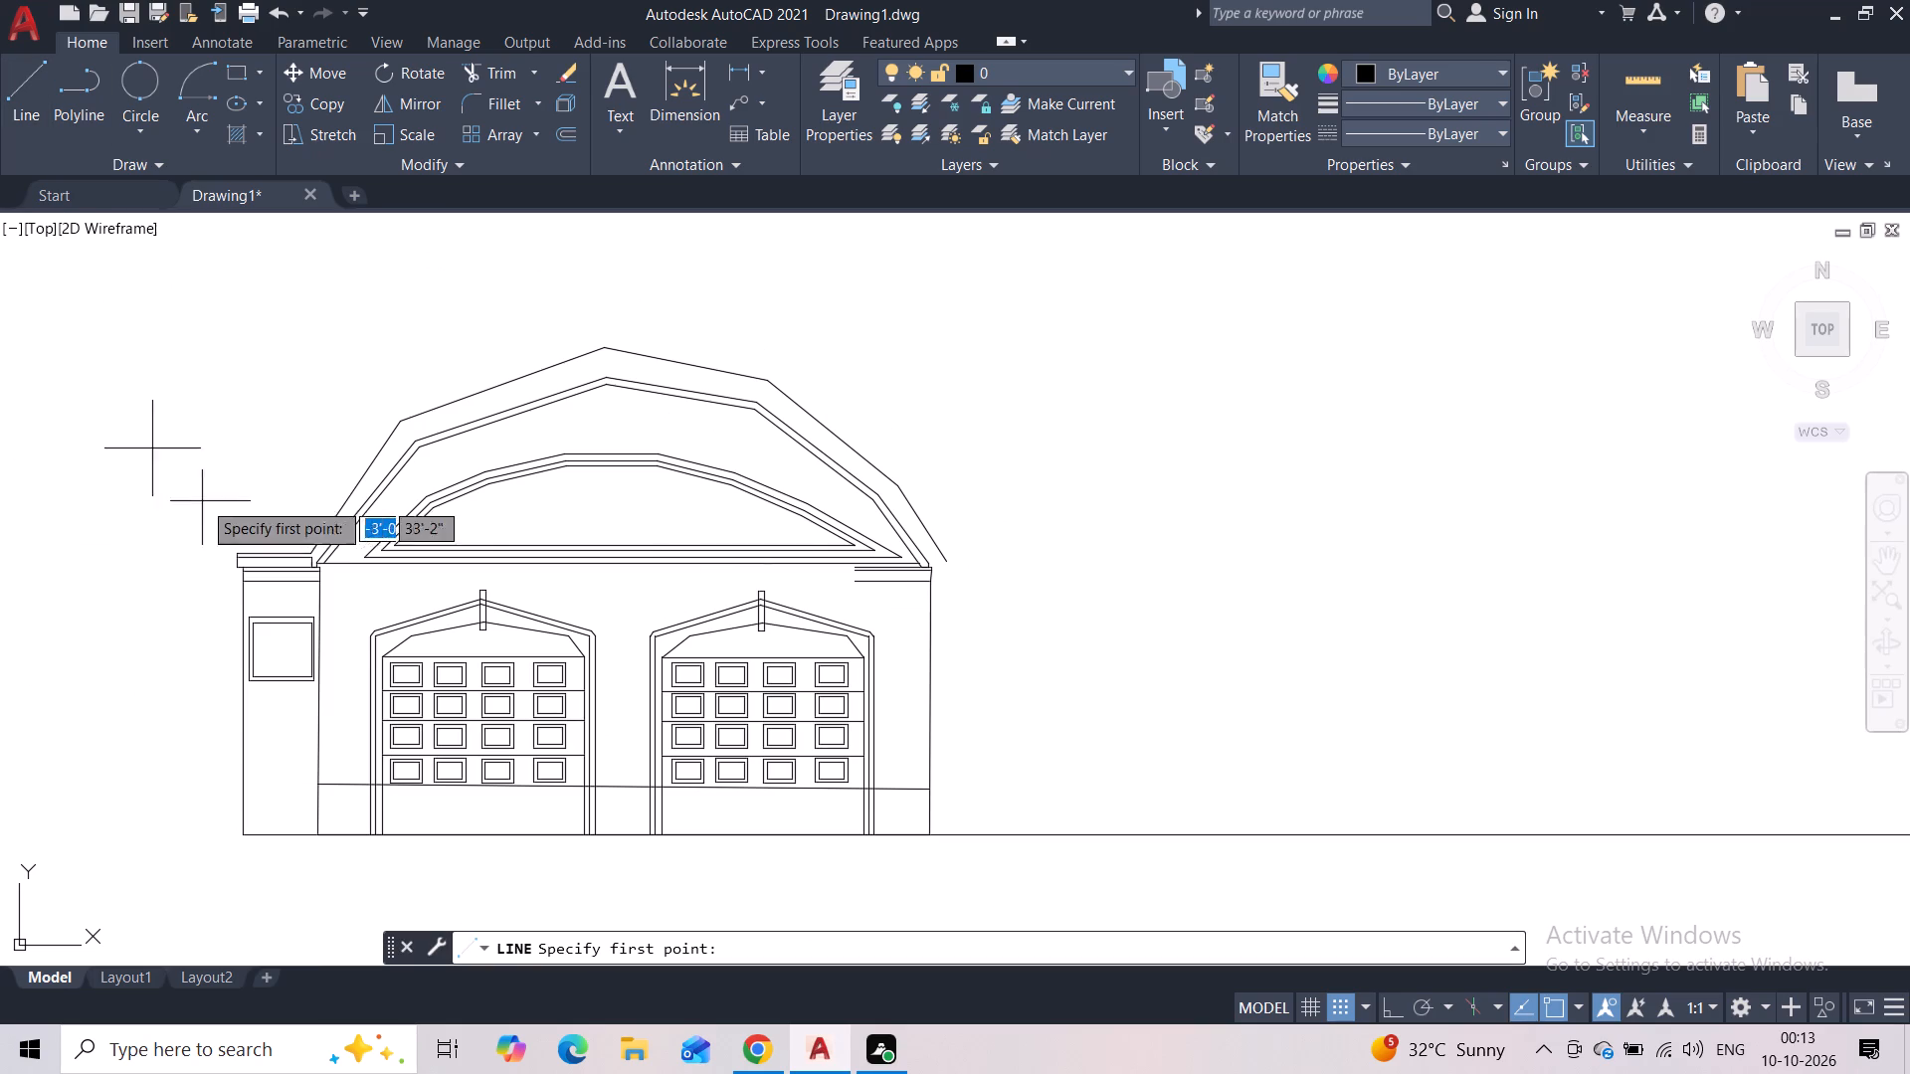
pyautogui.click(325, 583)
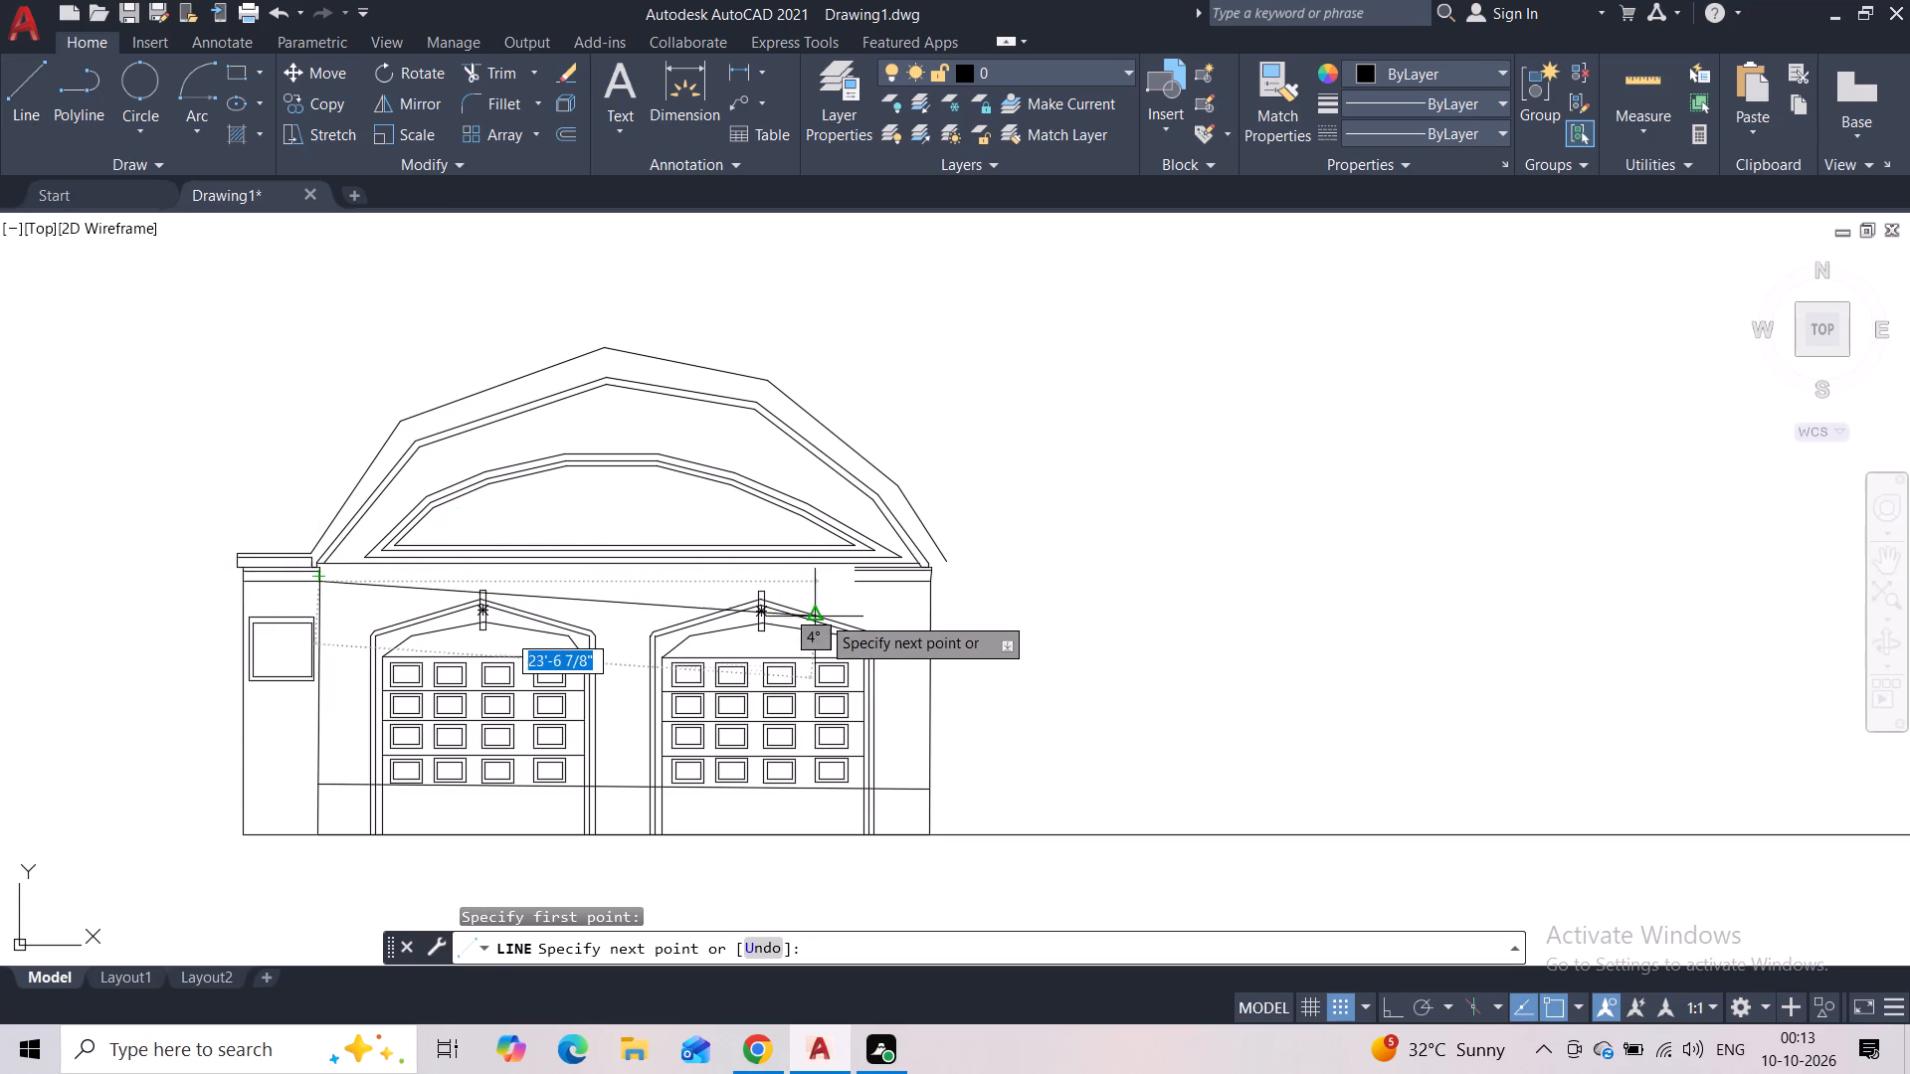
pyautogui.press('F8')
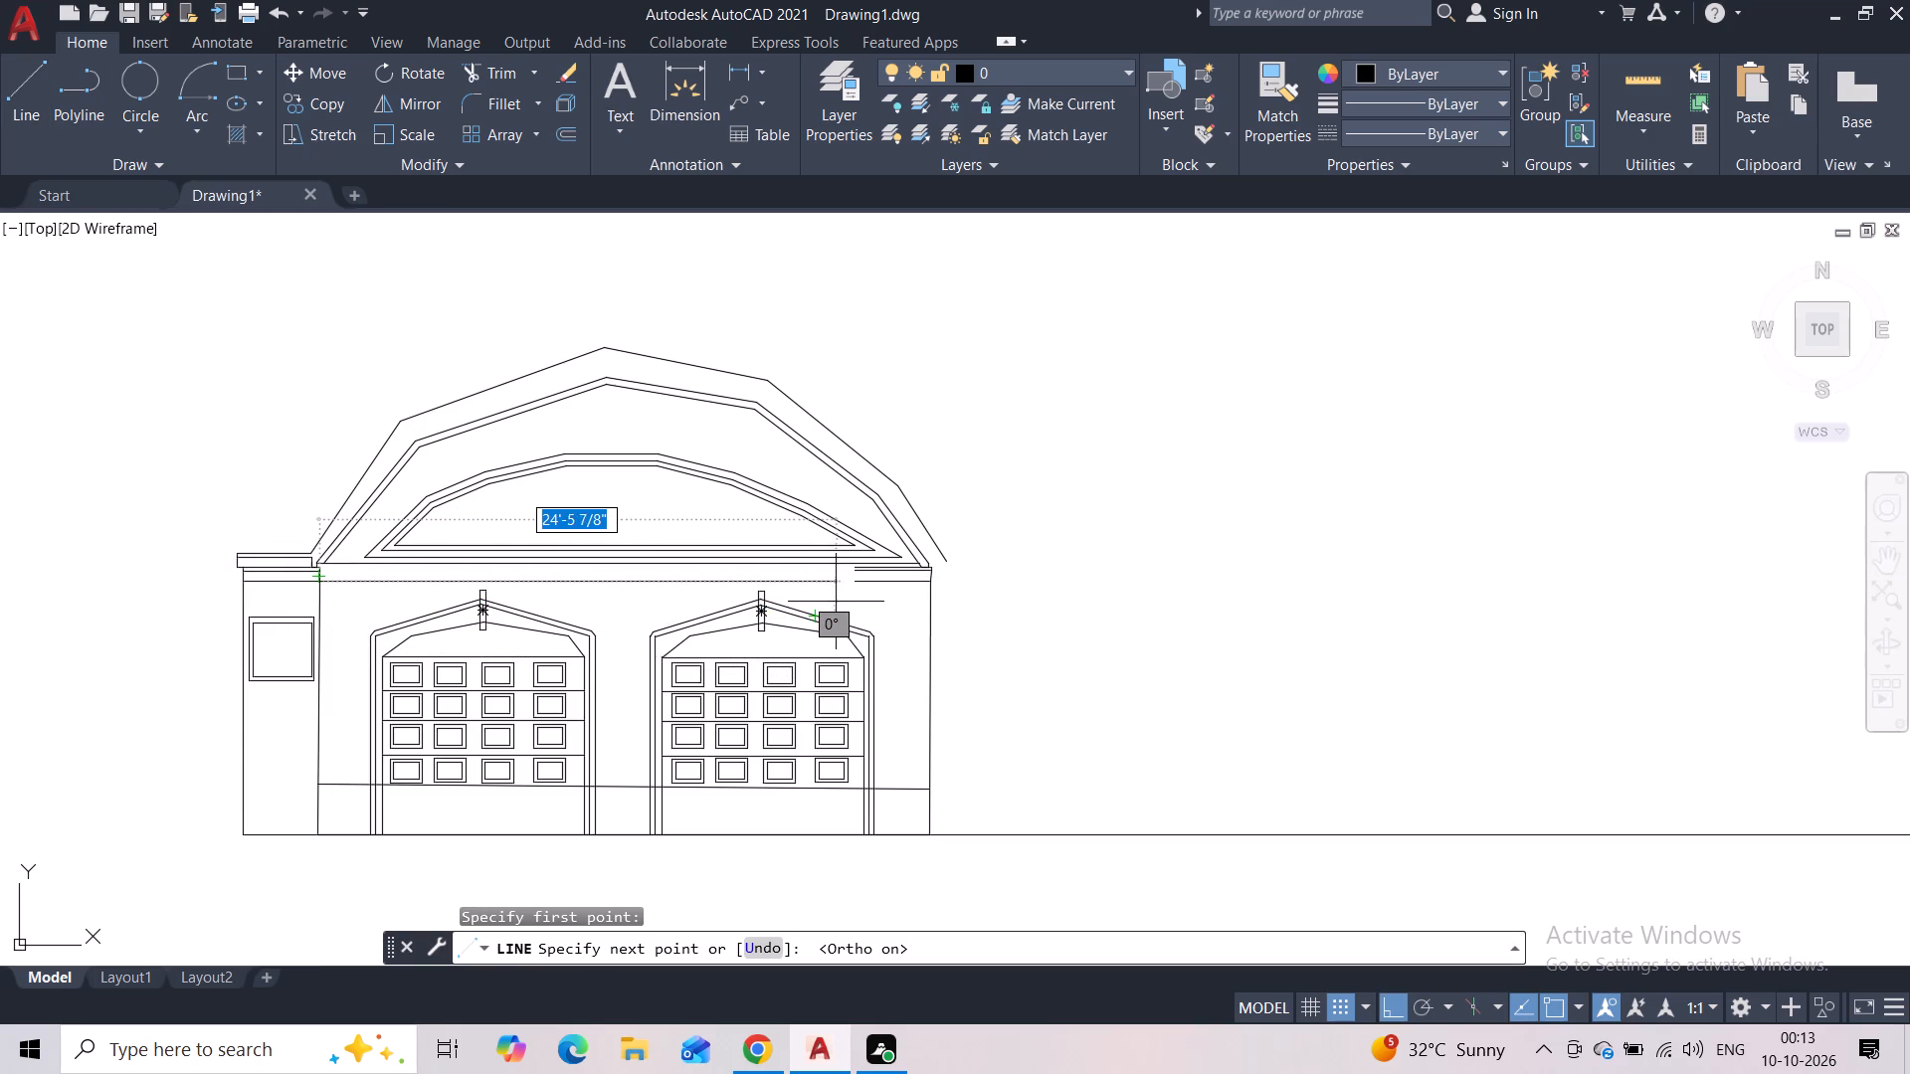
pyautogui.scroll(2, 838, 601)
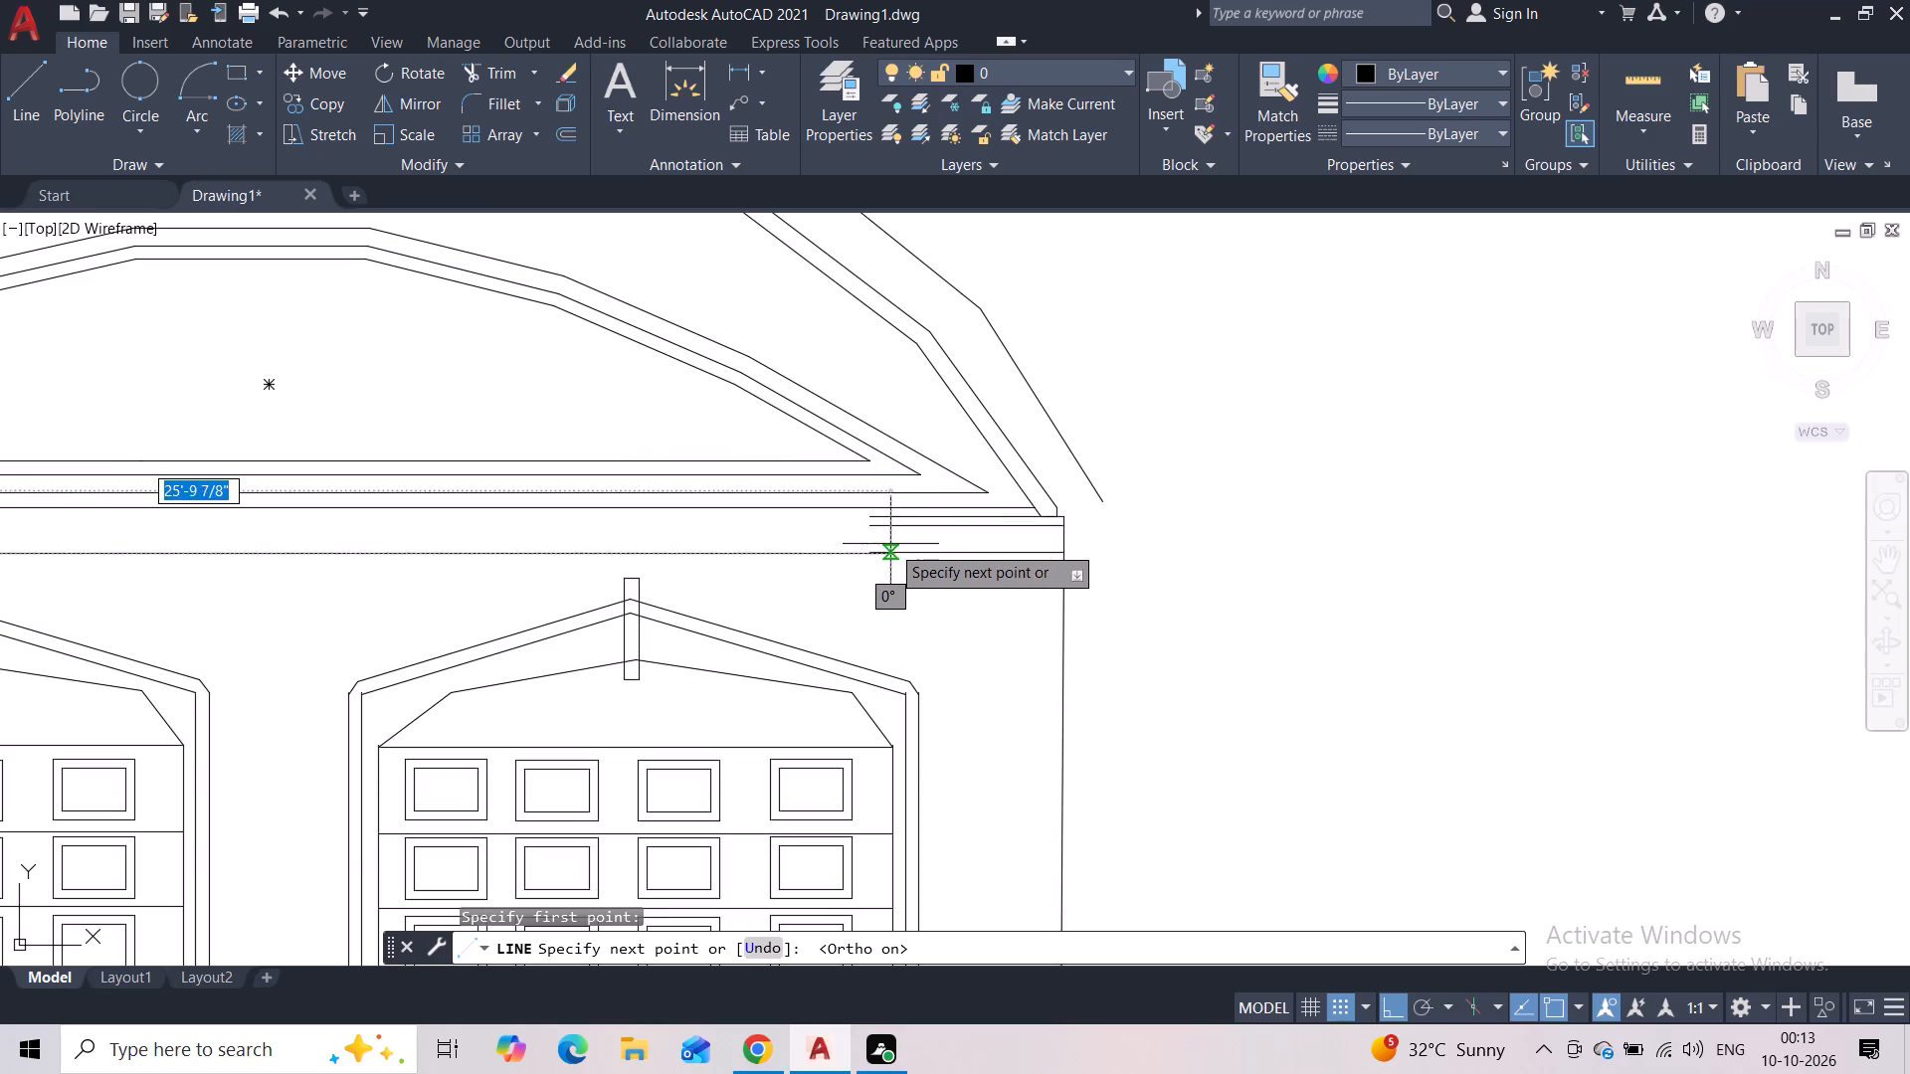
pyautogui.click(874, 552)
pyautogui.press('Escape')
# Close the inner end of the right upright's thin cap band with a short vertical line.
pyautogui.scroll(-1, 843, 547)
pyautogui.moveTo(771, 541); pyautogui.dragTo(969, 498, button='middle')
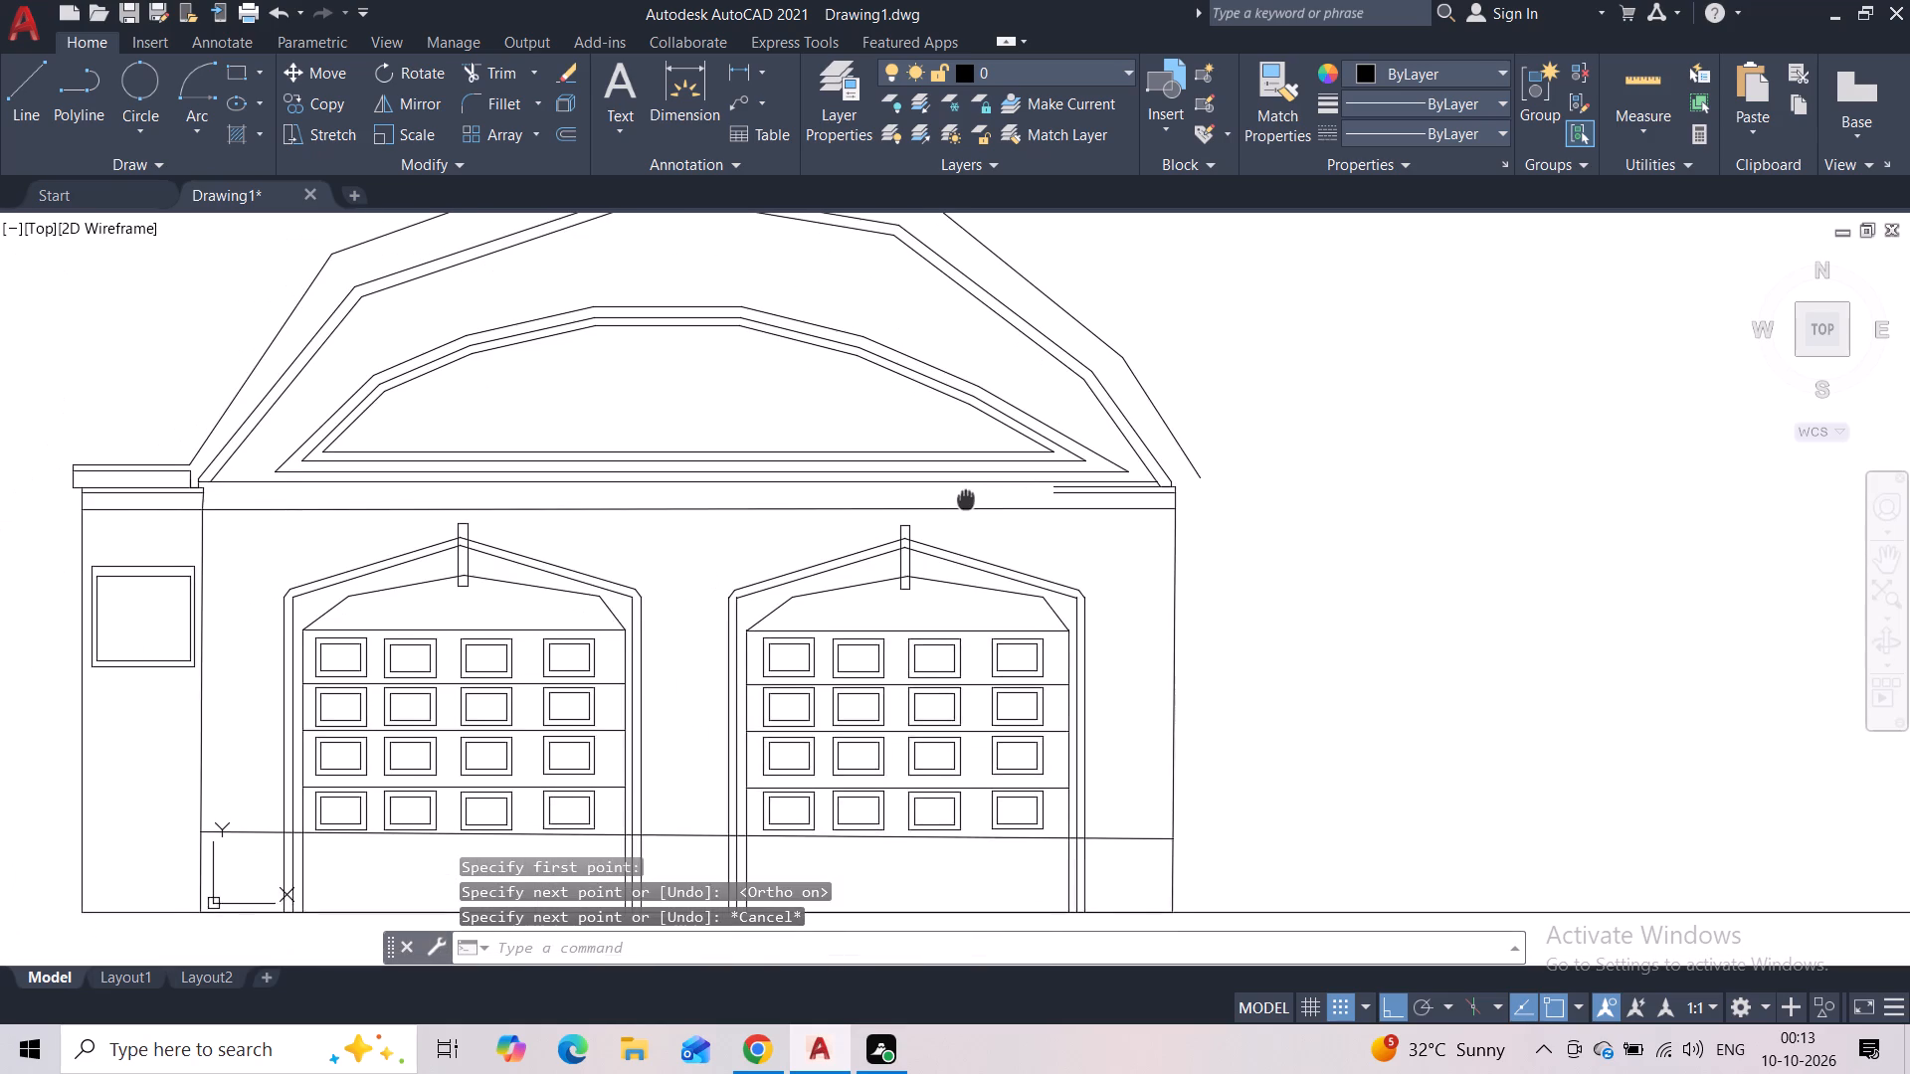
pyautogui.moveTo(969, 498); pyautogui.dragTo(980, 496, button='middle')
pyautogui.scroll(3, 1101, 492)
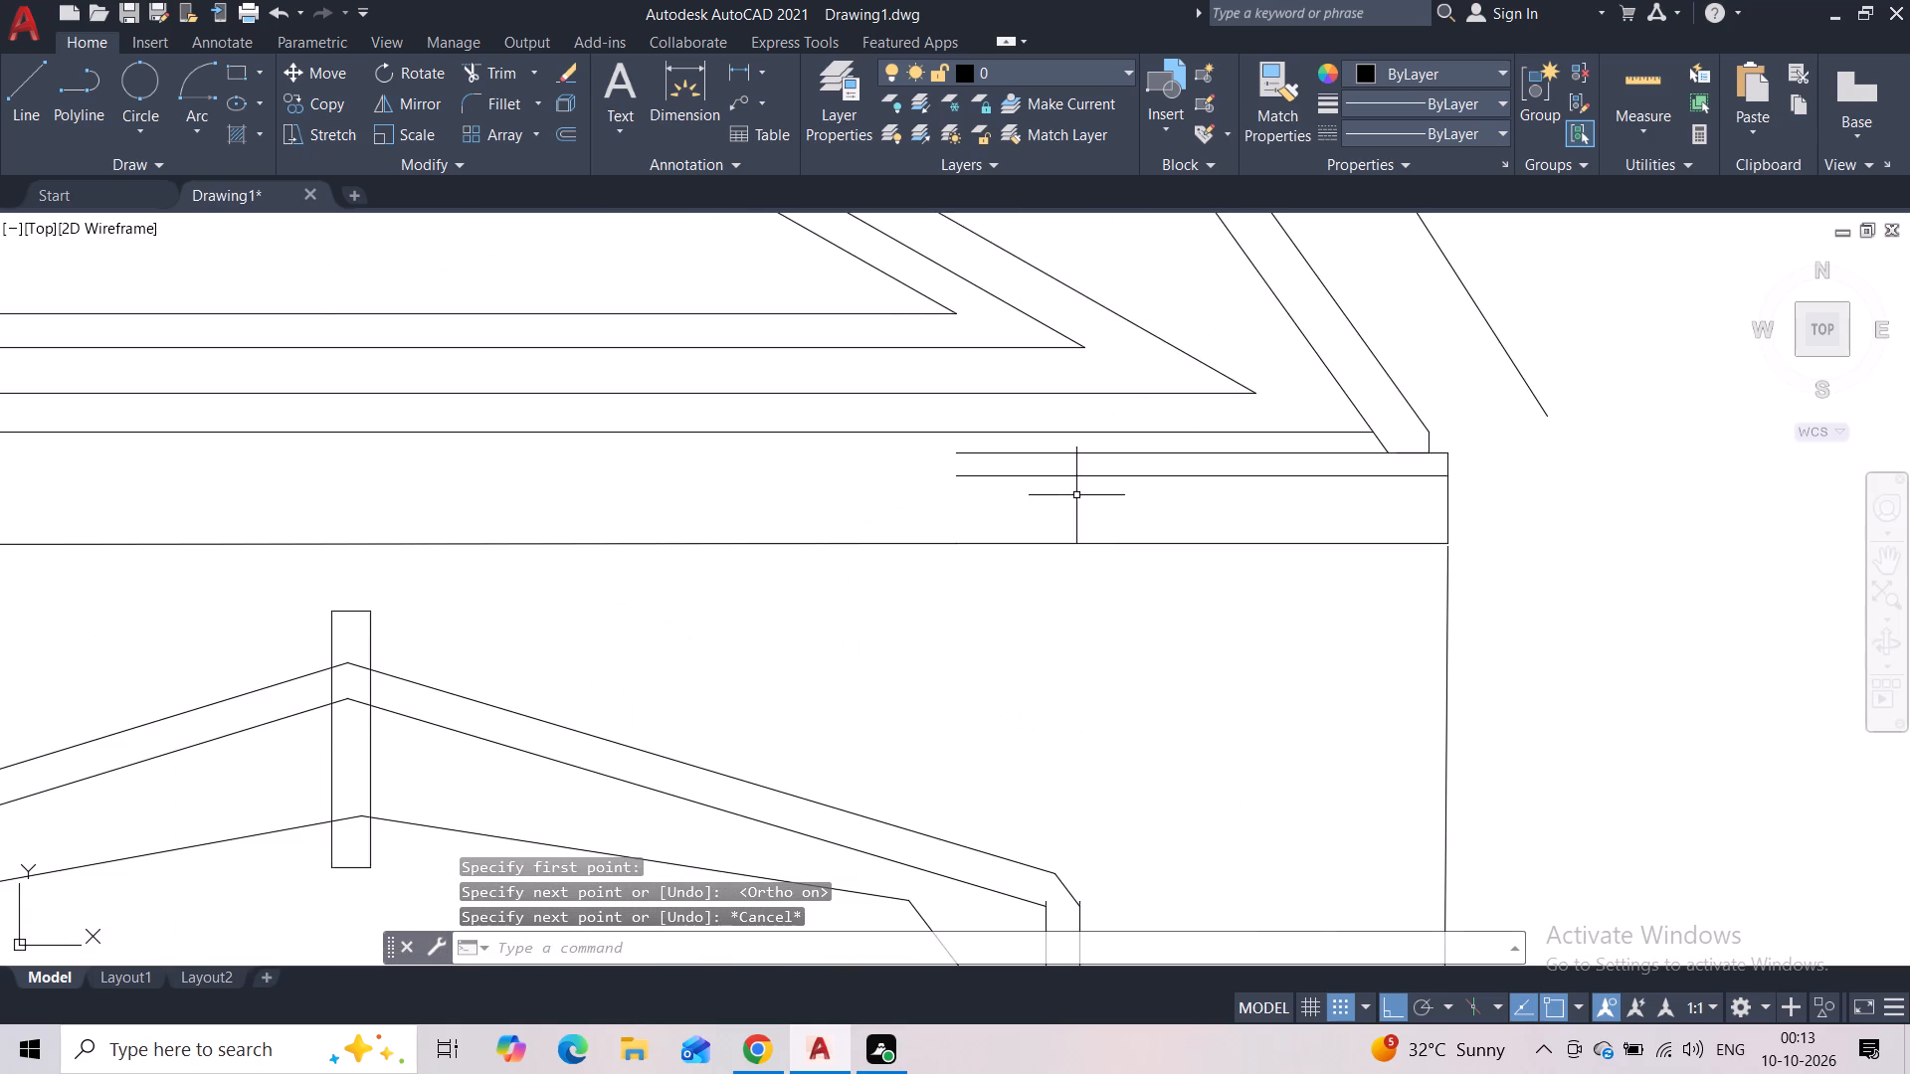
pyautogui.press('space')
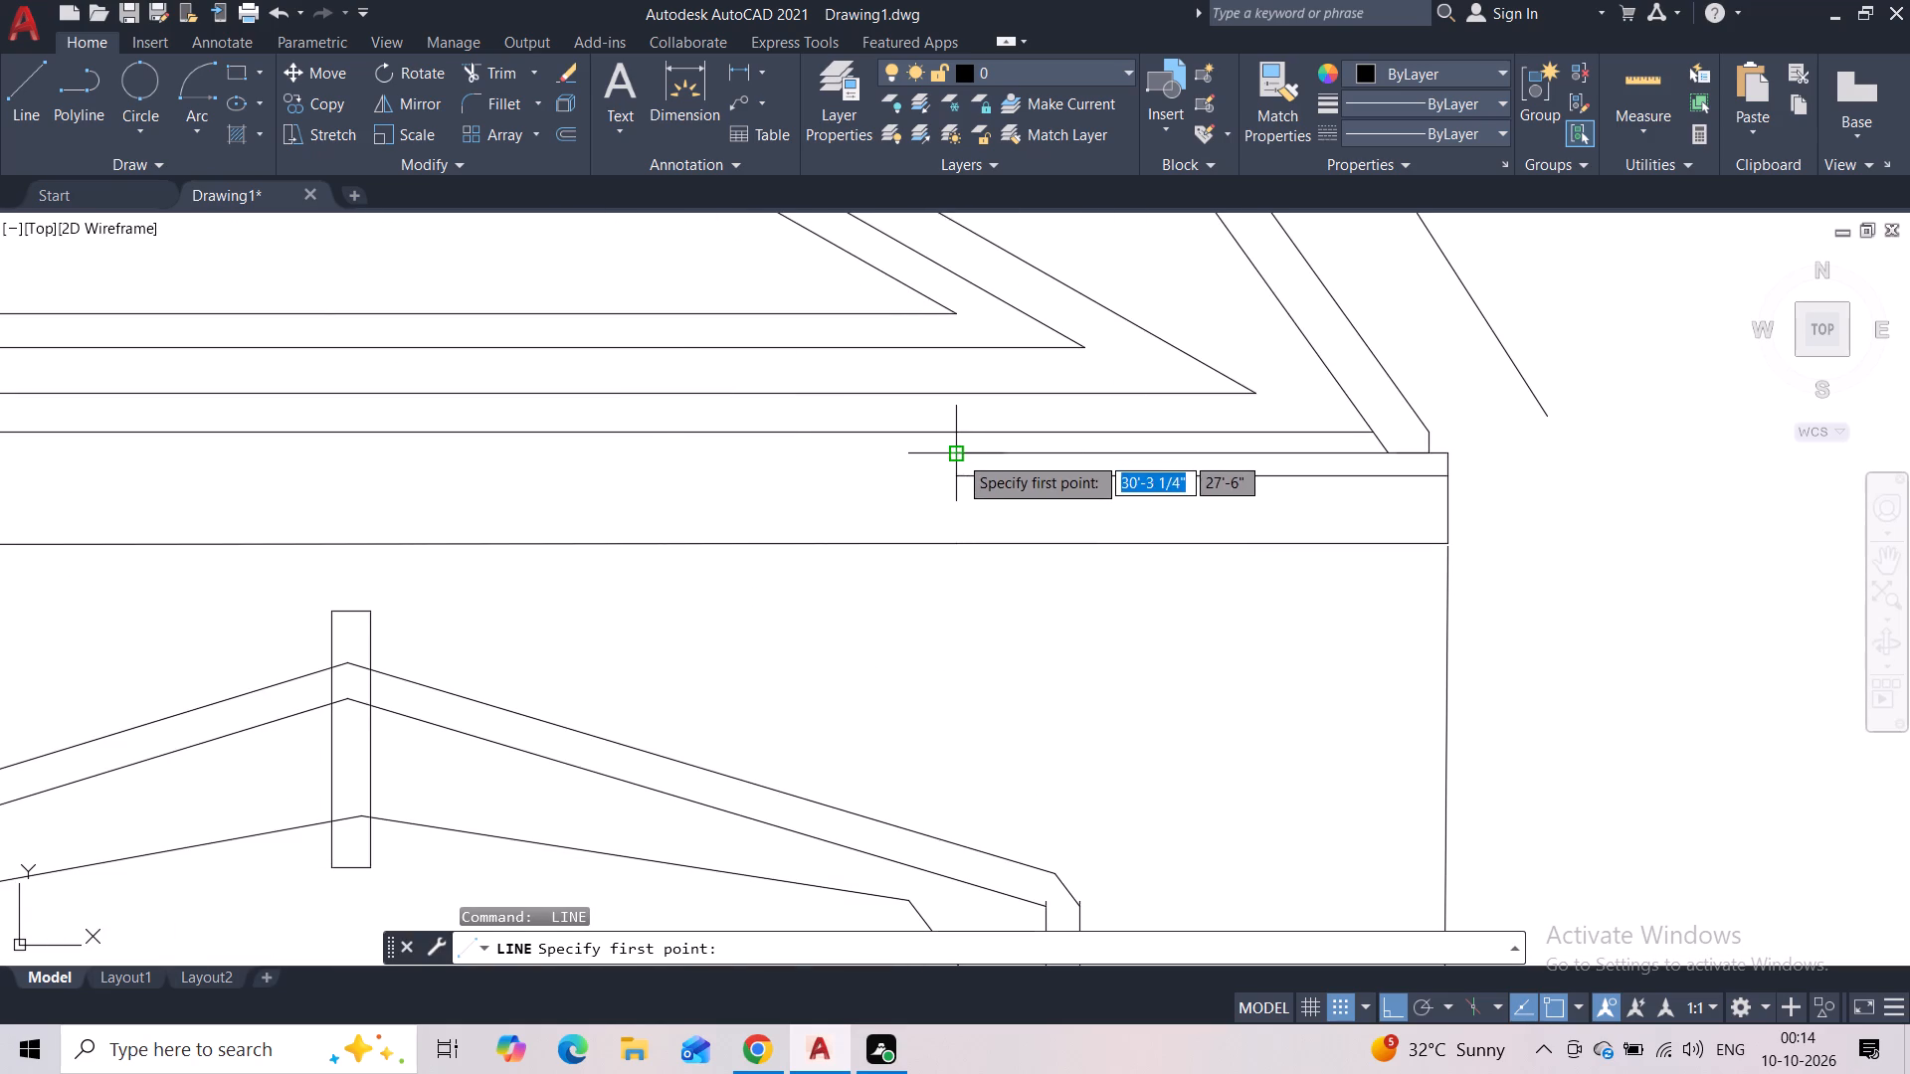
pyautogui.click(958, 454)
pyautogui.click(961, 471)
pyautogui.press('Escape')
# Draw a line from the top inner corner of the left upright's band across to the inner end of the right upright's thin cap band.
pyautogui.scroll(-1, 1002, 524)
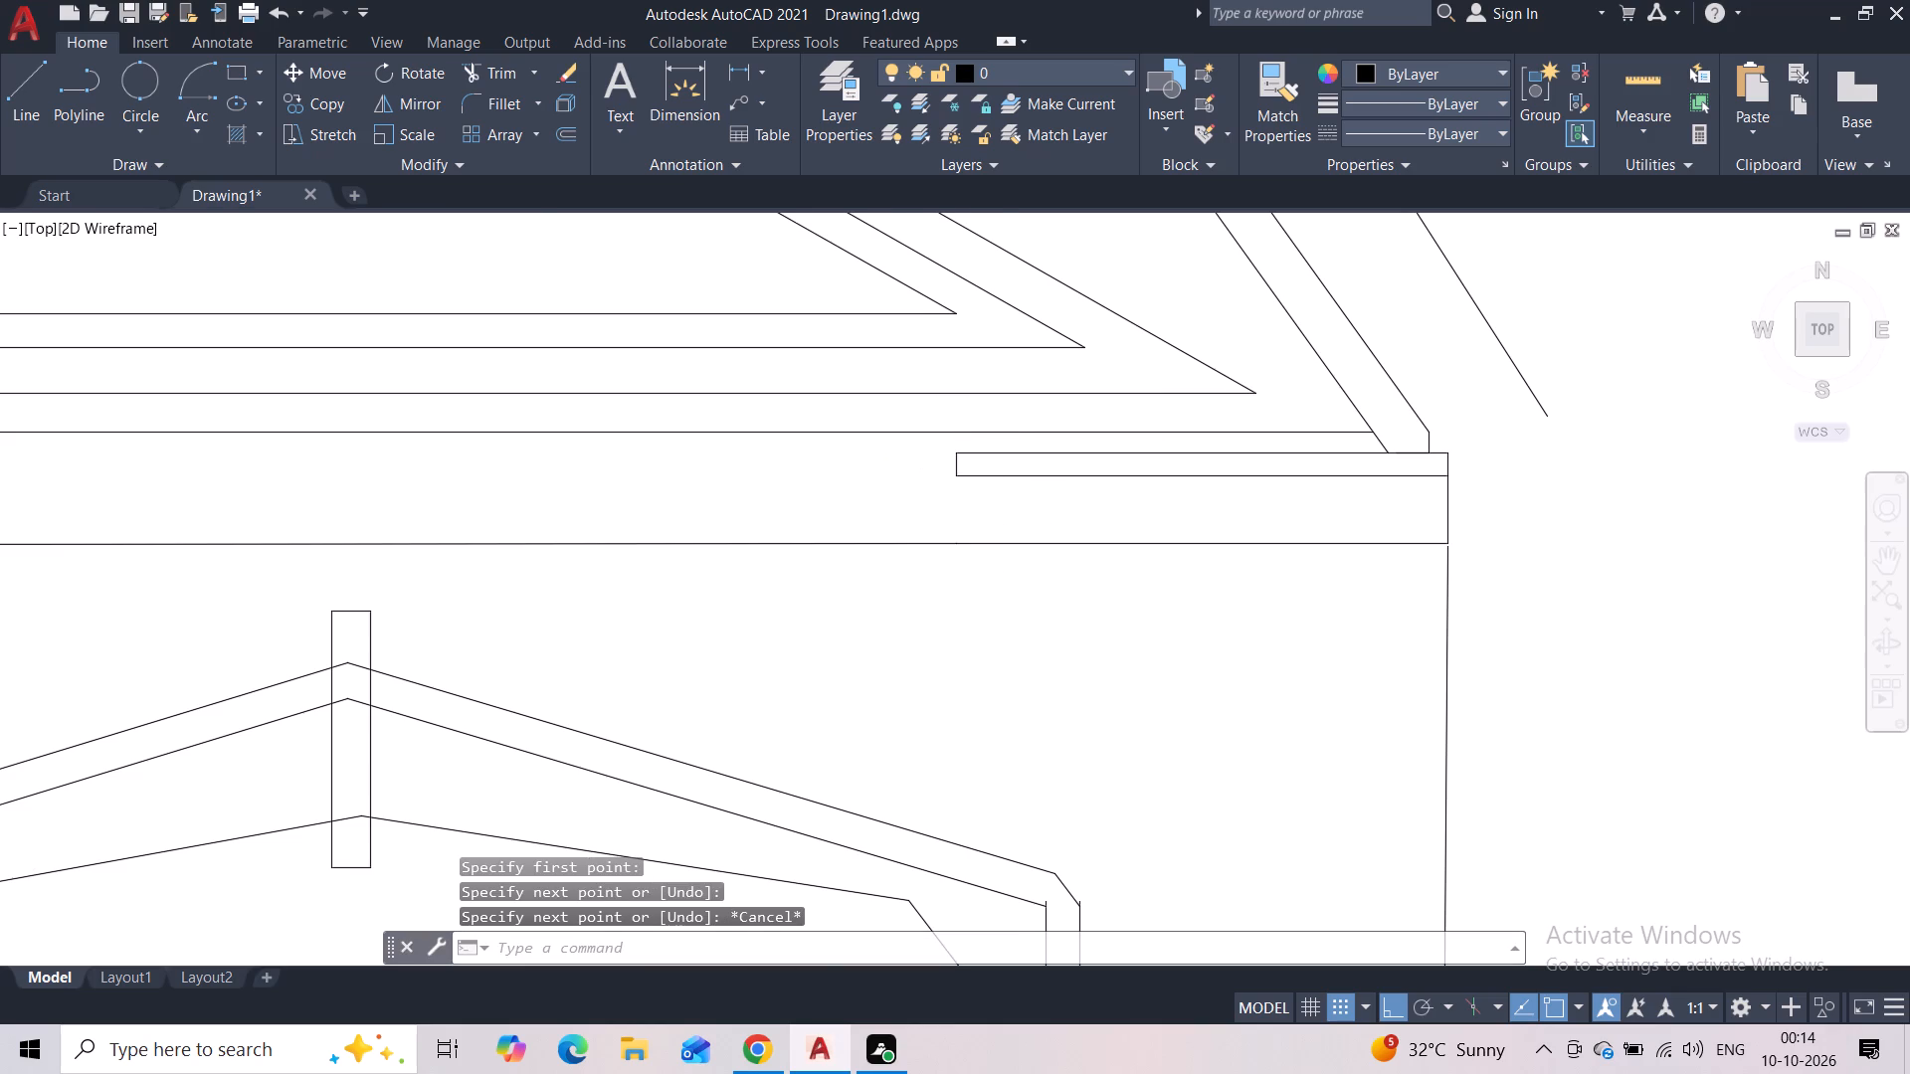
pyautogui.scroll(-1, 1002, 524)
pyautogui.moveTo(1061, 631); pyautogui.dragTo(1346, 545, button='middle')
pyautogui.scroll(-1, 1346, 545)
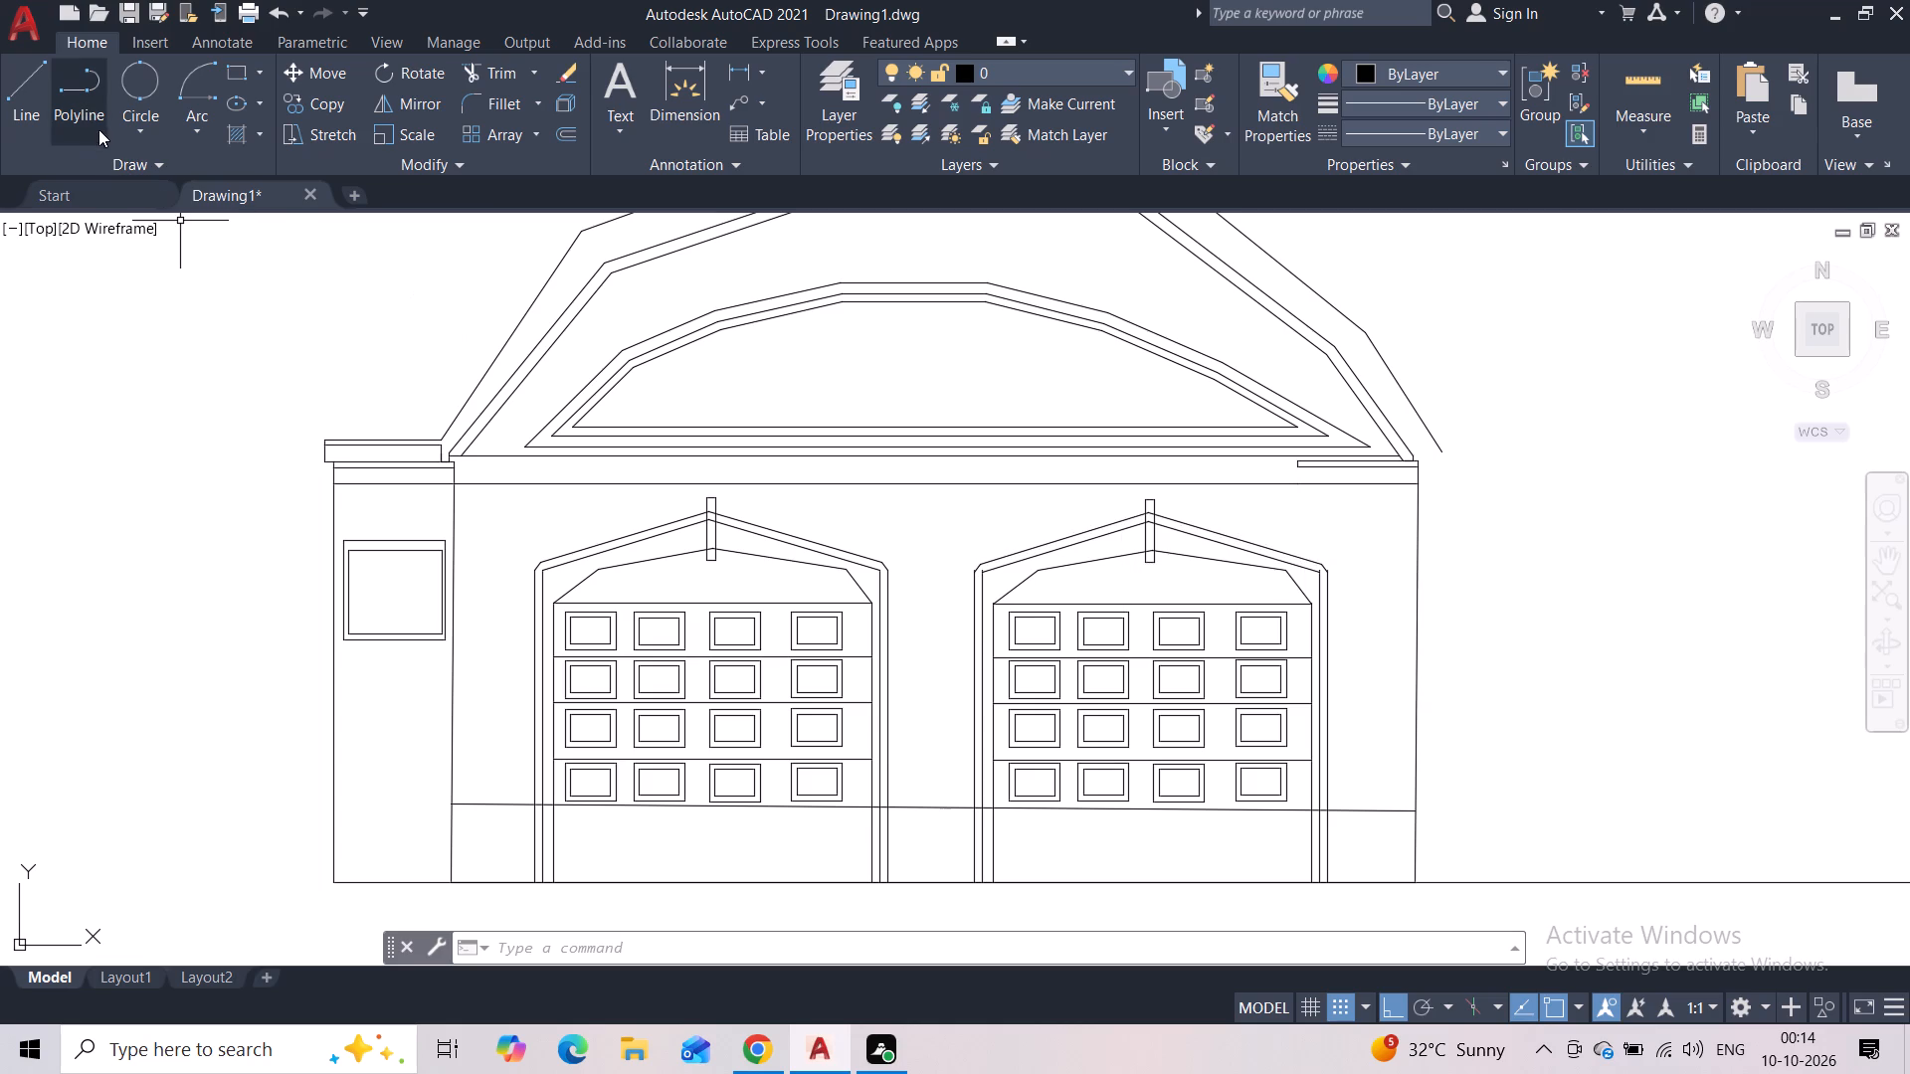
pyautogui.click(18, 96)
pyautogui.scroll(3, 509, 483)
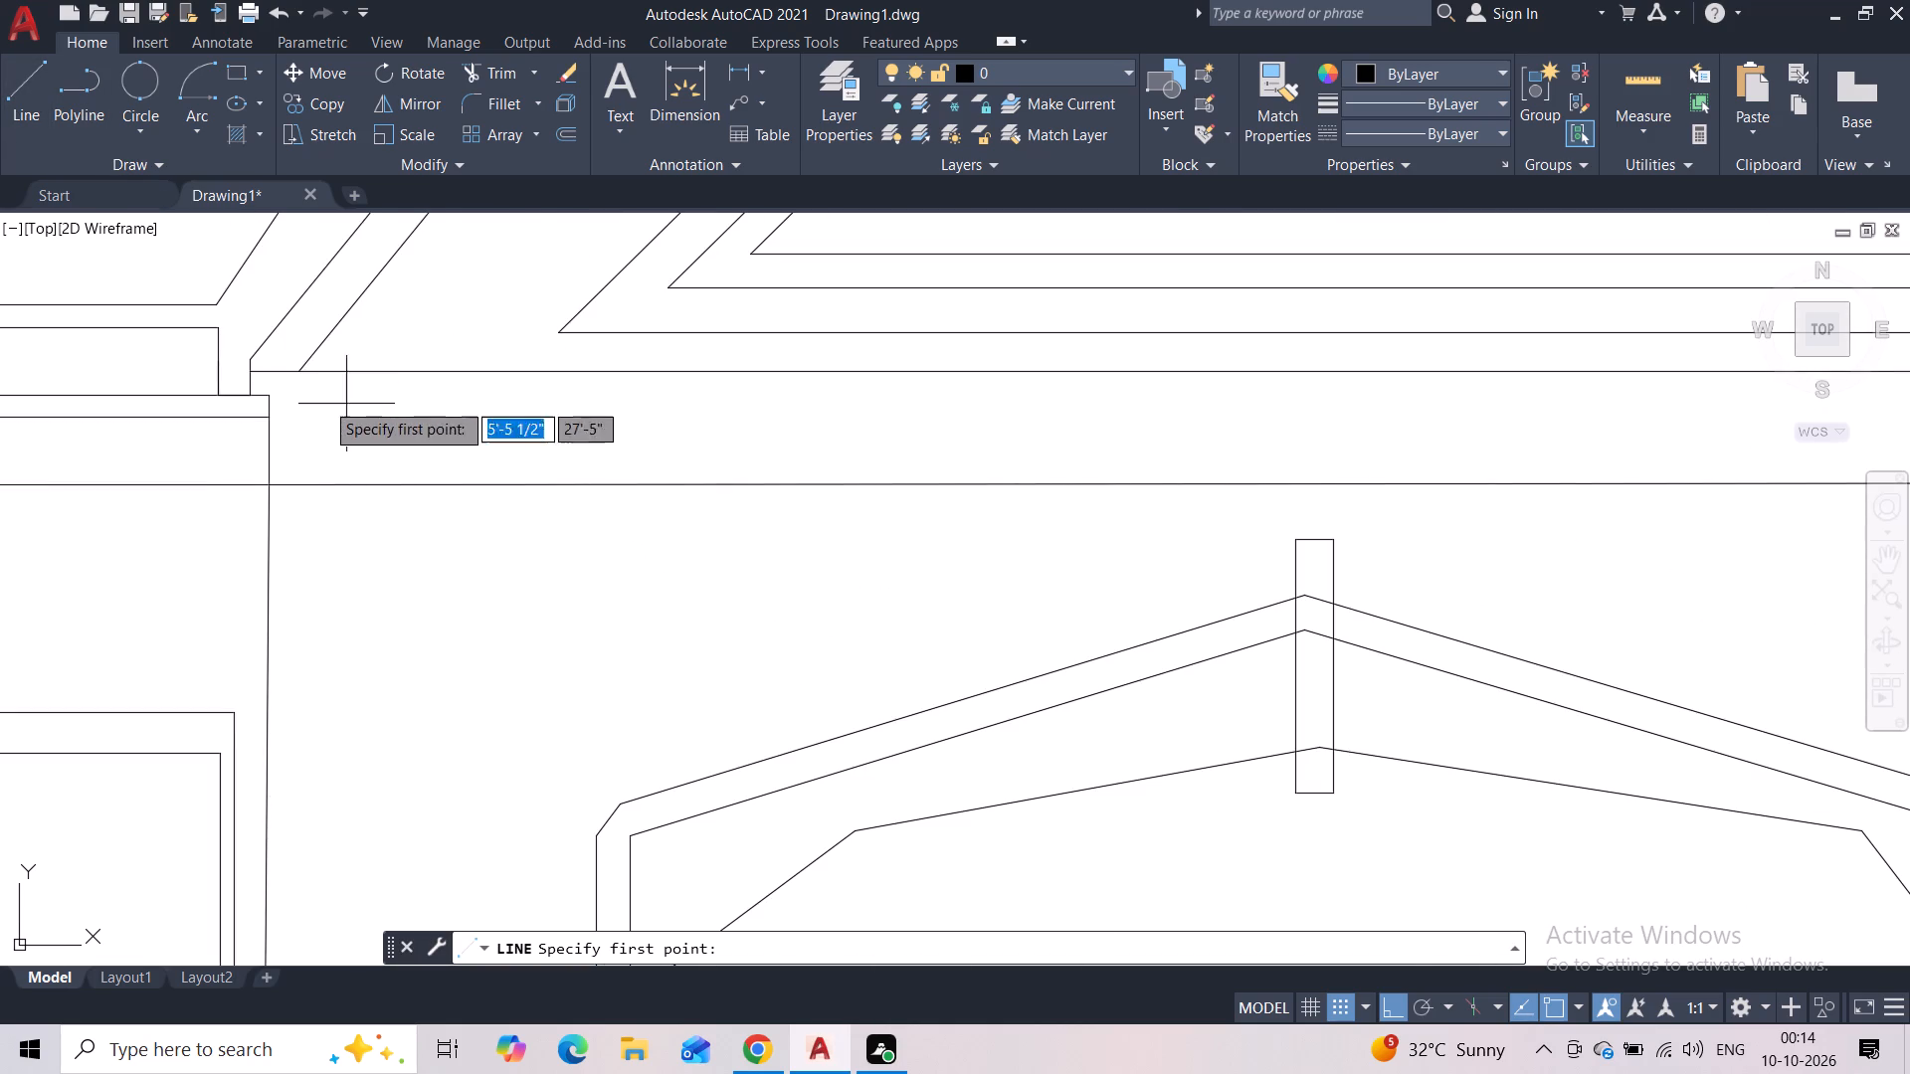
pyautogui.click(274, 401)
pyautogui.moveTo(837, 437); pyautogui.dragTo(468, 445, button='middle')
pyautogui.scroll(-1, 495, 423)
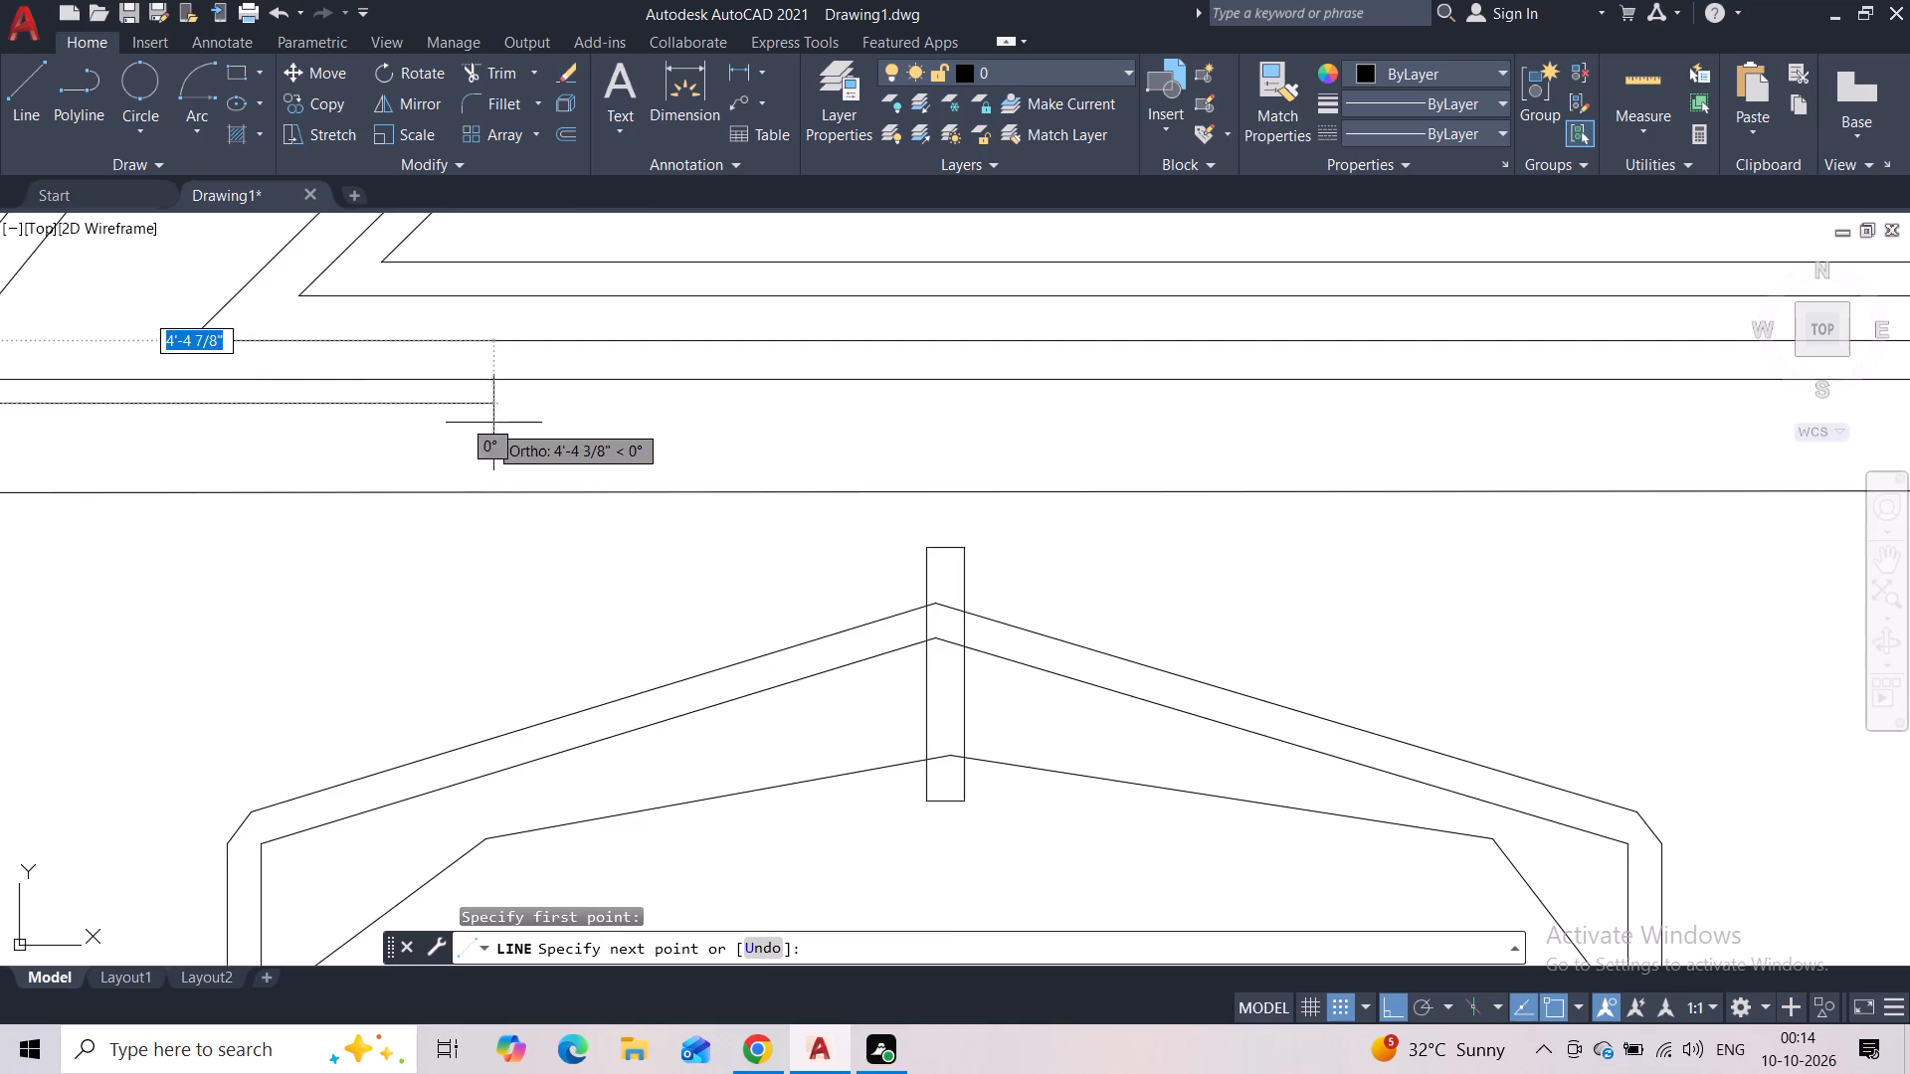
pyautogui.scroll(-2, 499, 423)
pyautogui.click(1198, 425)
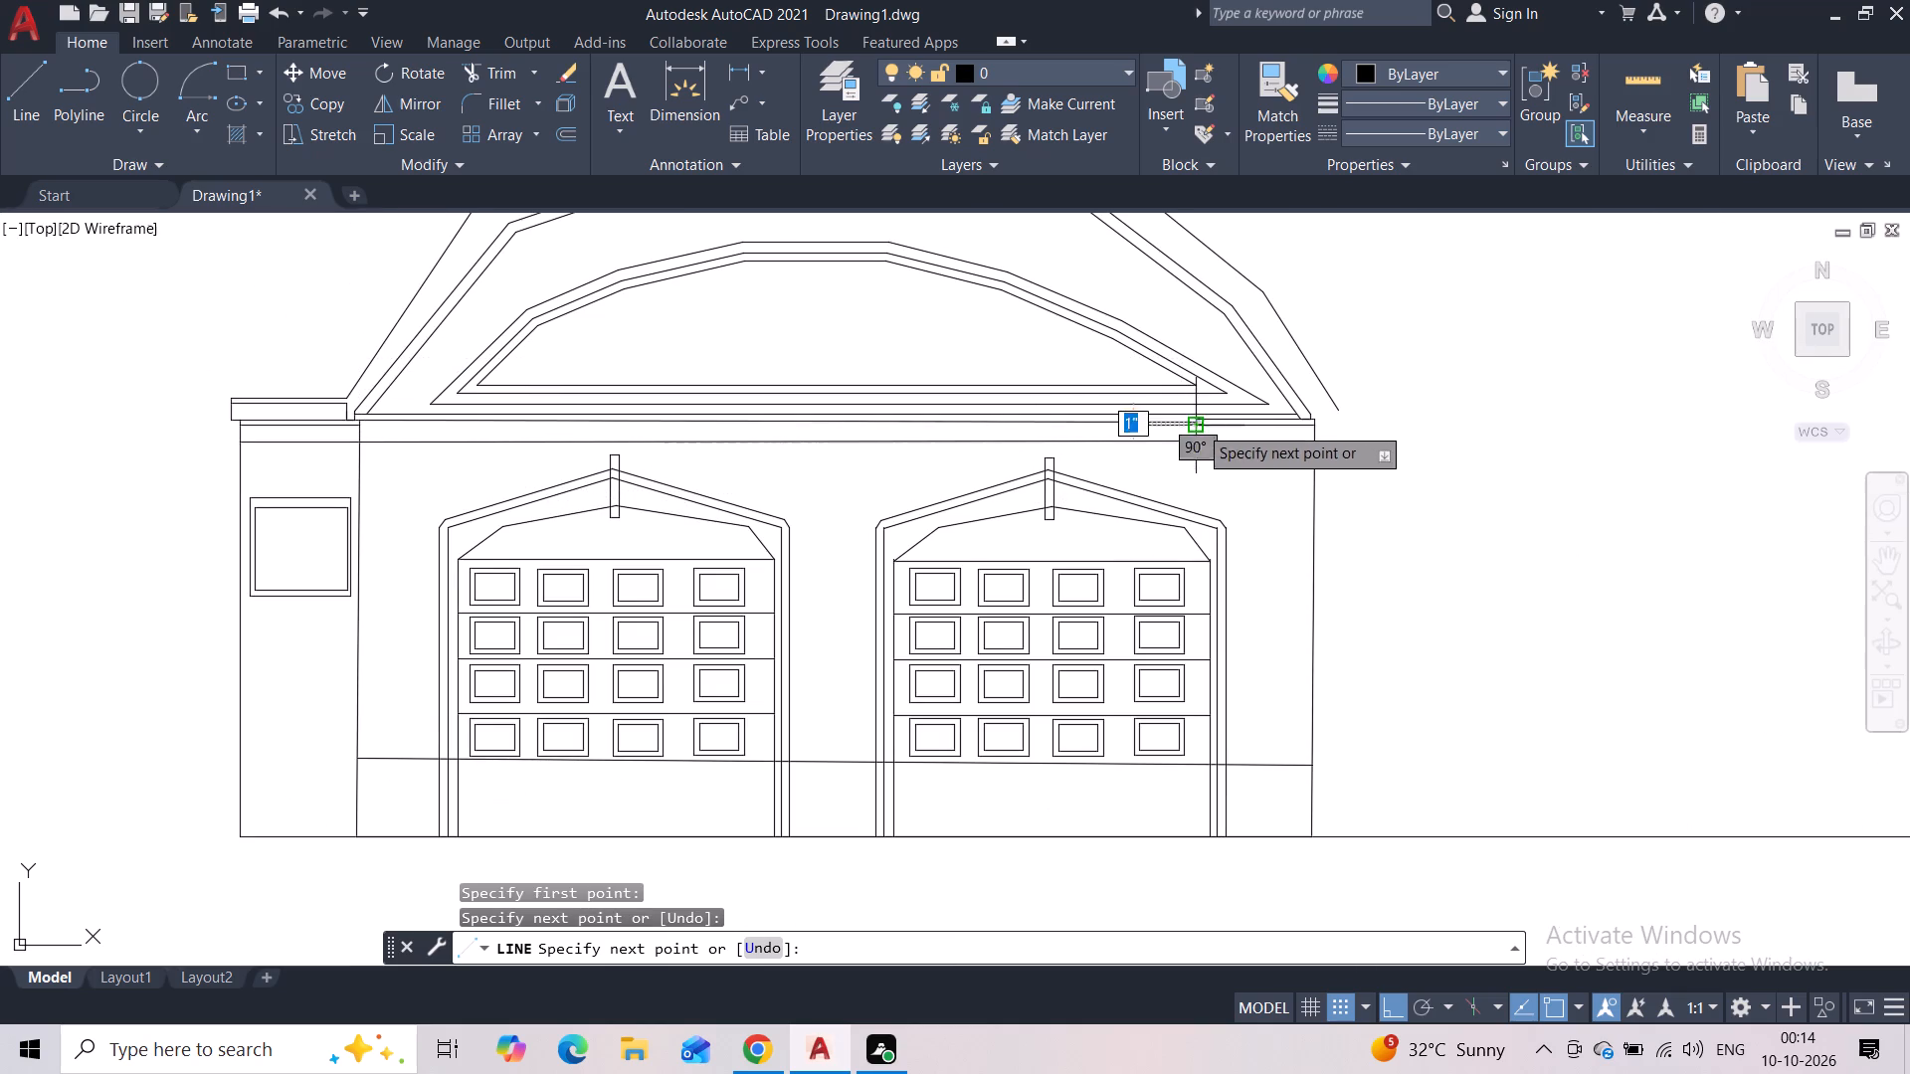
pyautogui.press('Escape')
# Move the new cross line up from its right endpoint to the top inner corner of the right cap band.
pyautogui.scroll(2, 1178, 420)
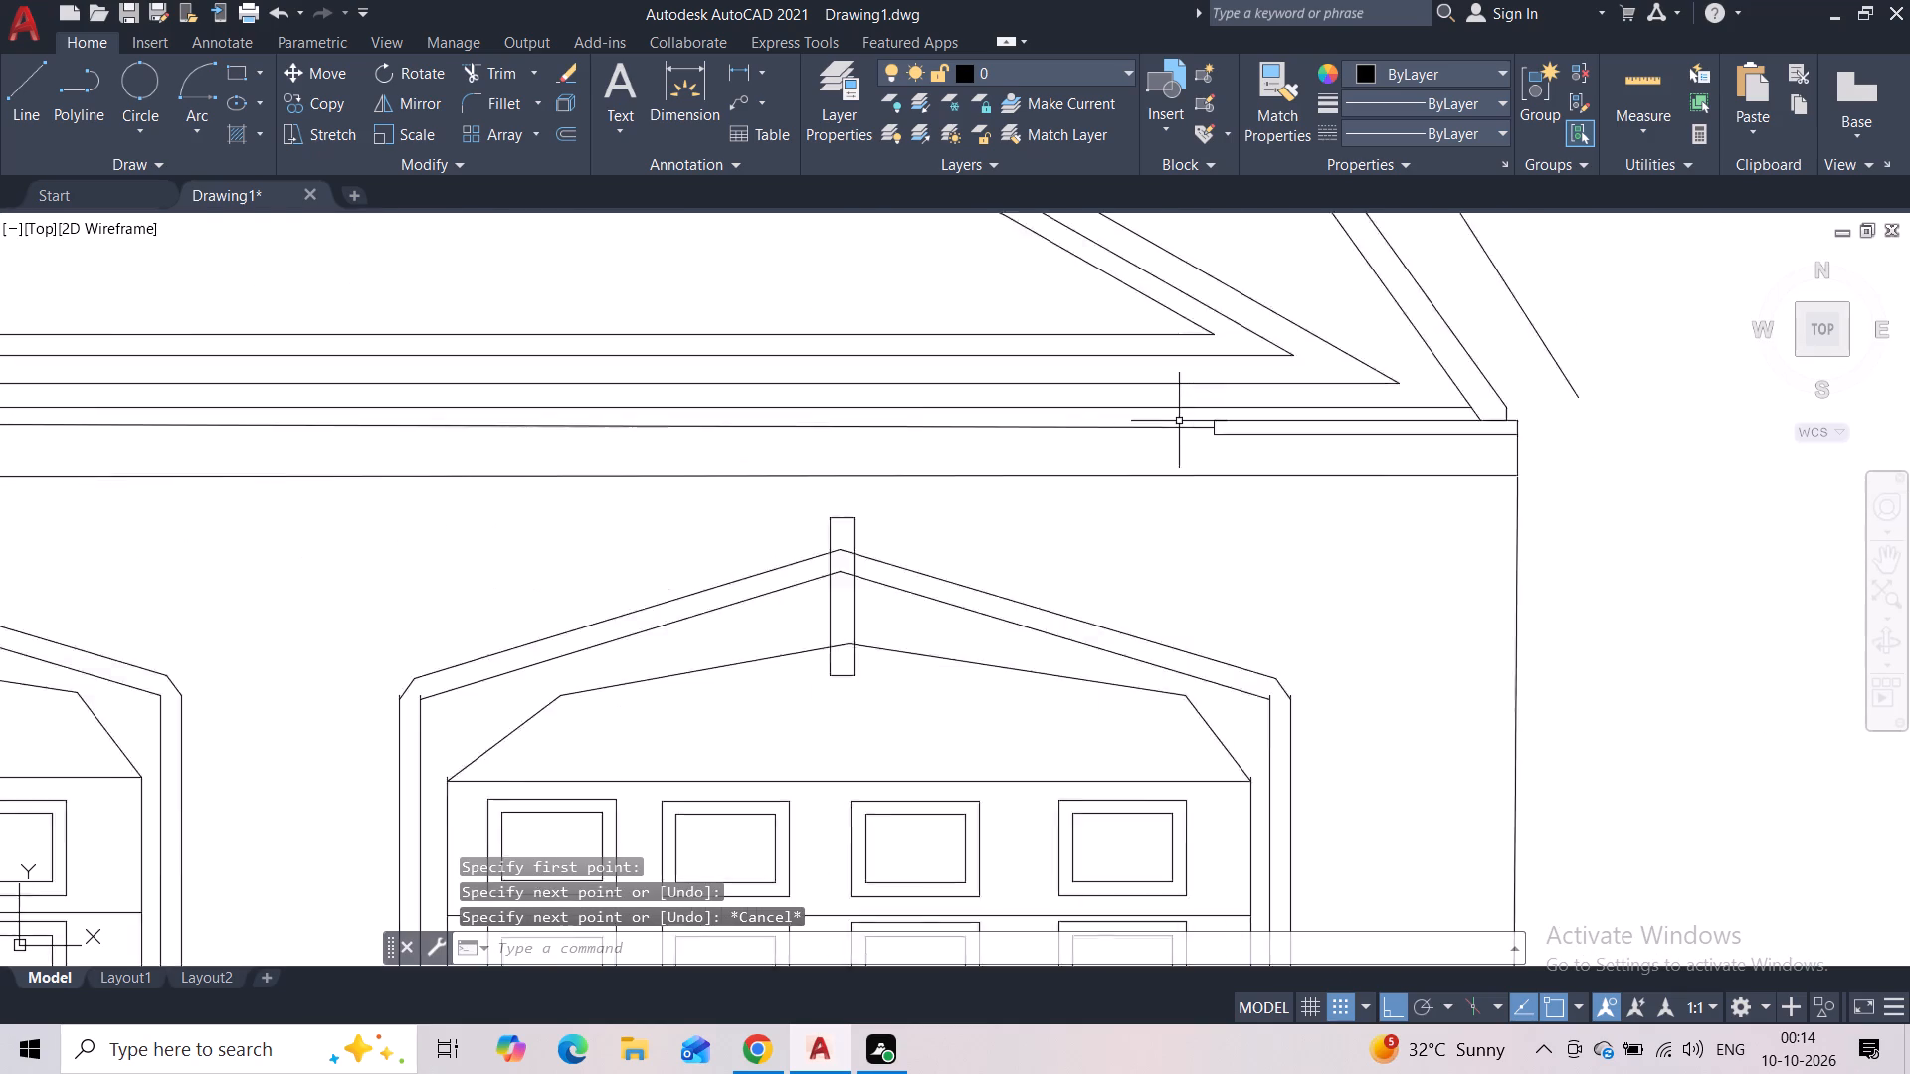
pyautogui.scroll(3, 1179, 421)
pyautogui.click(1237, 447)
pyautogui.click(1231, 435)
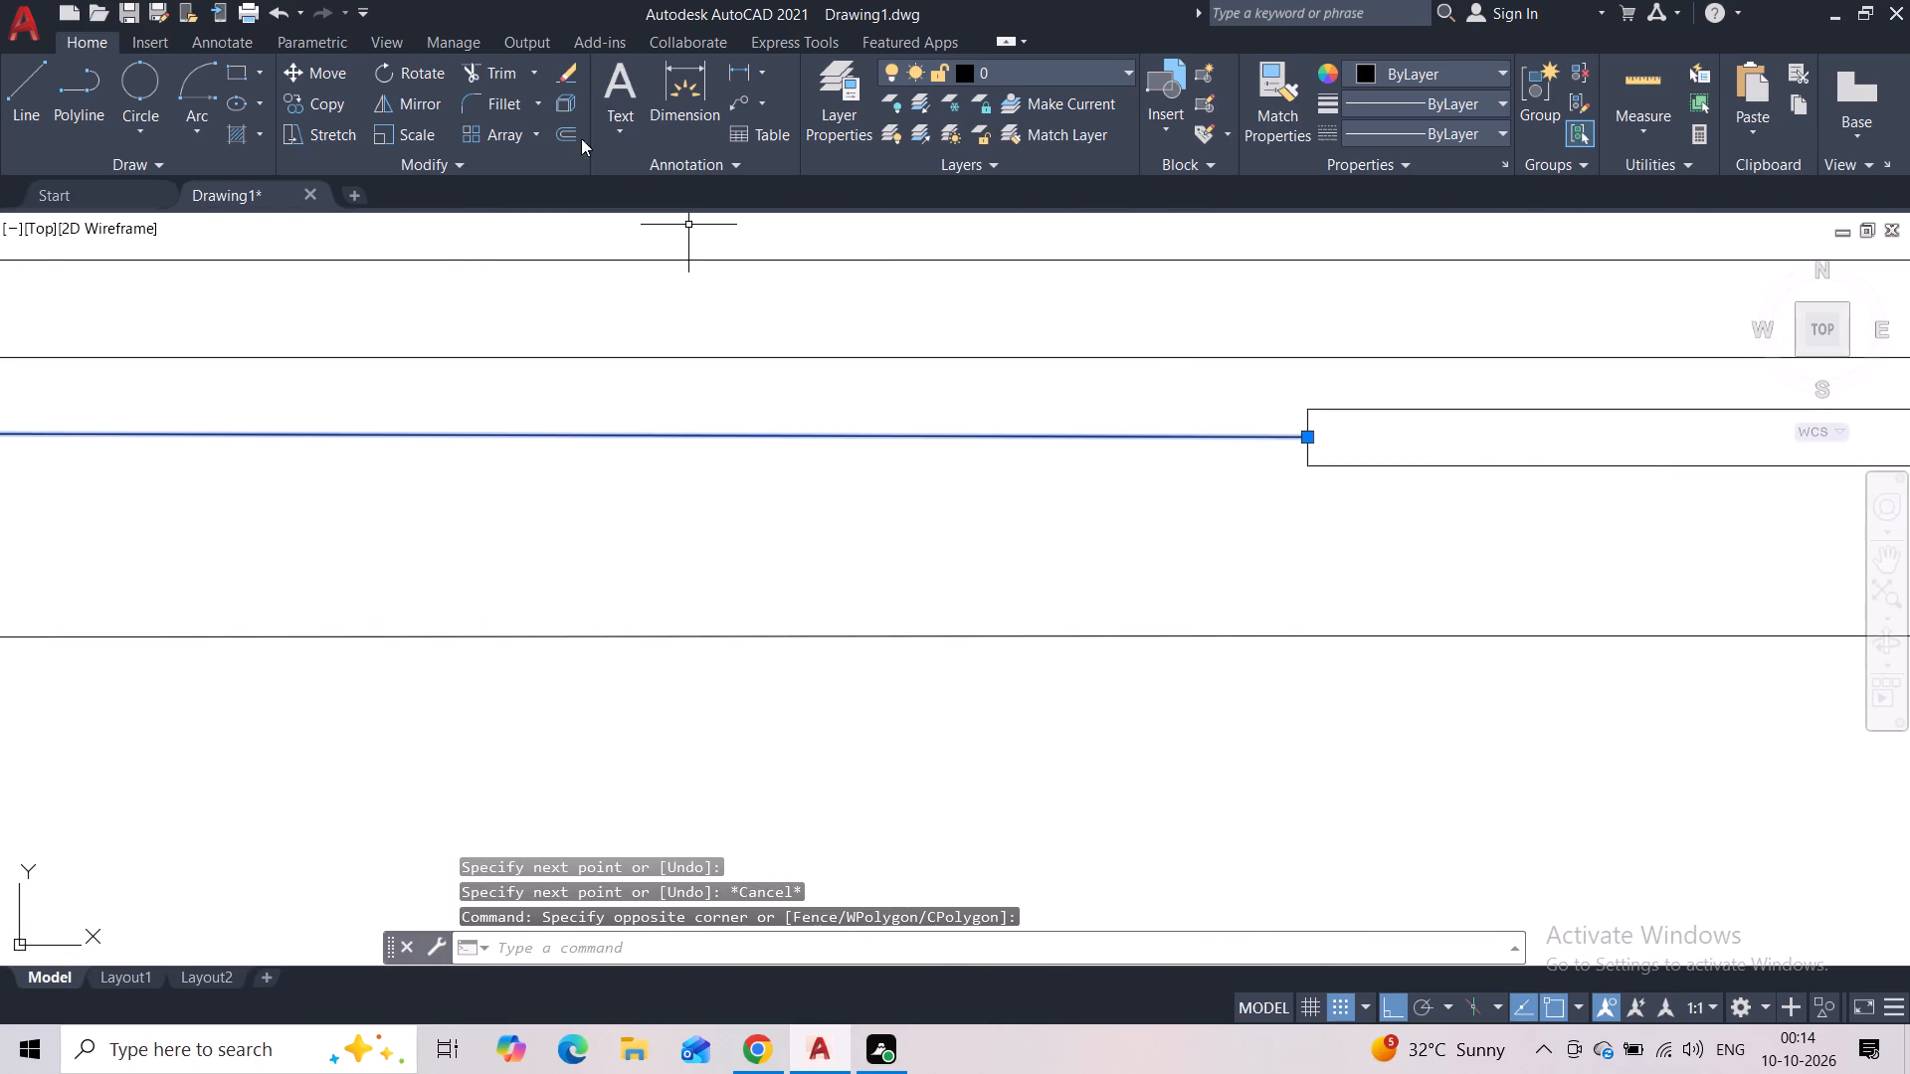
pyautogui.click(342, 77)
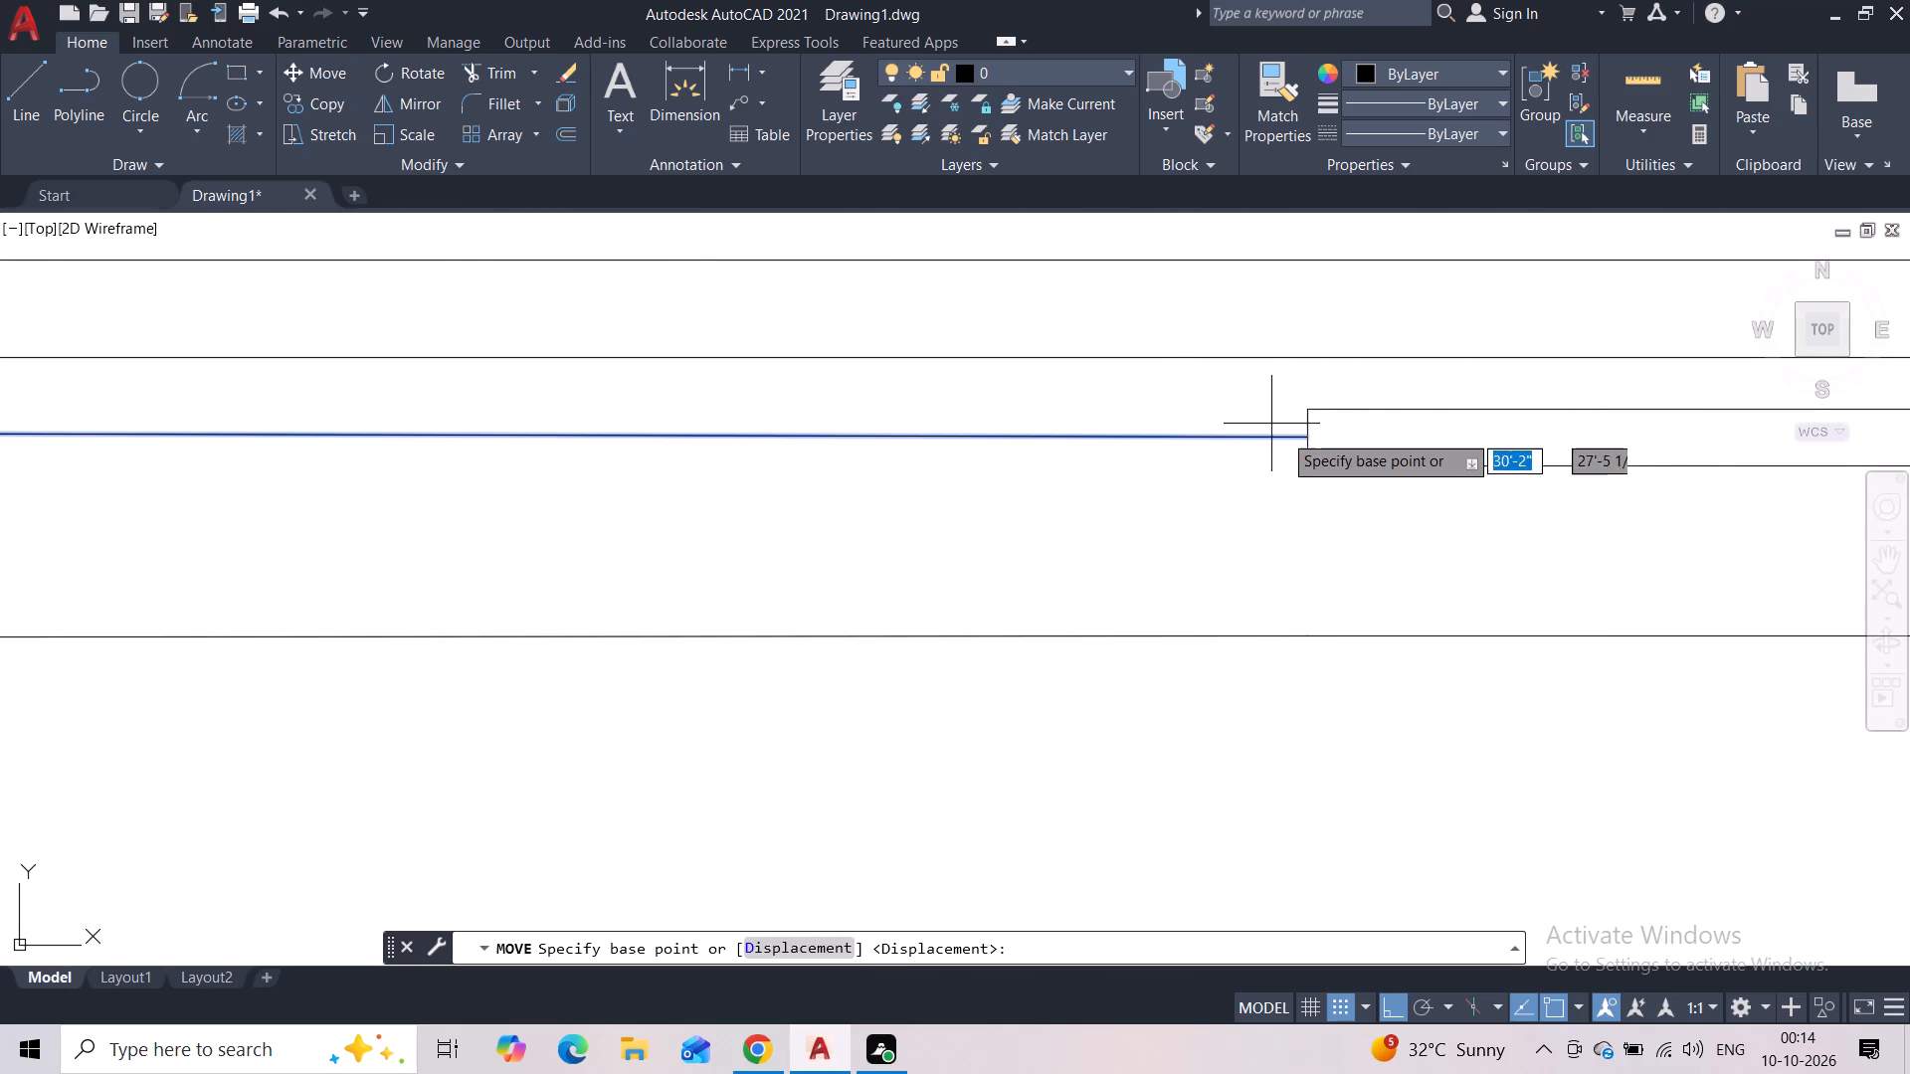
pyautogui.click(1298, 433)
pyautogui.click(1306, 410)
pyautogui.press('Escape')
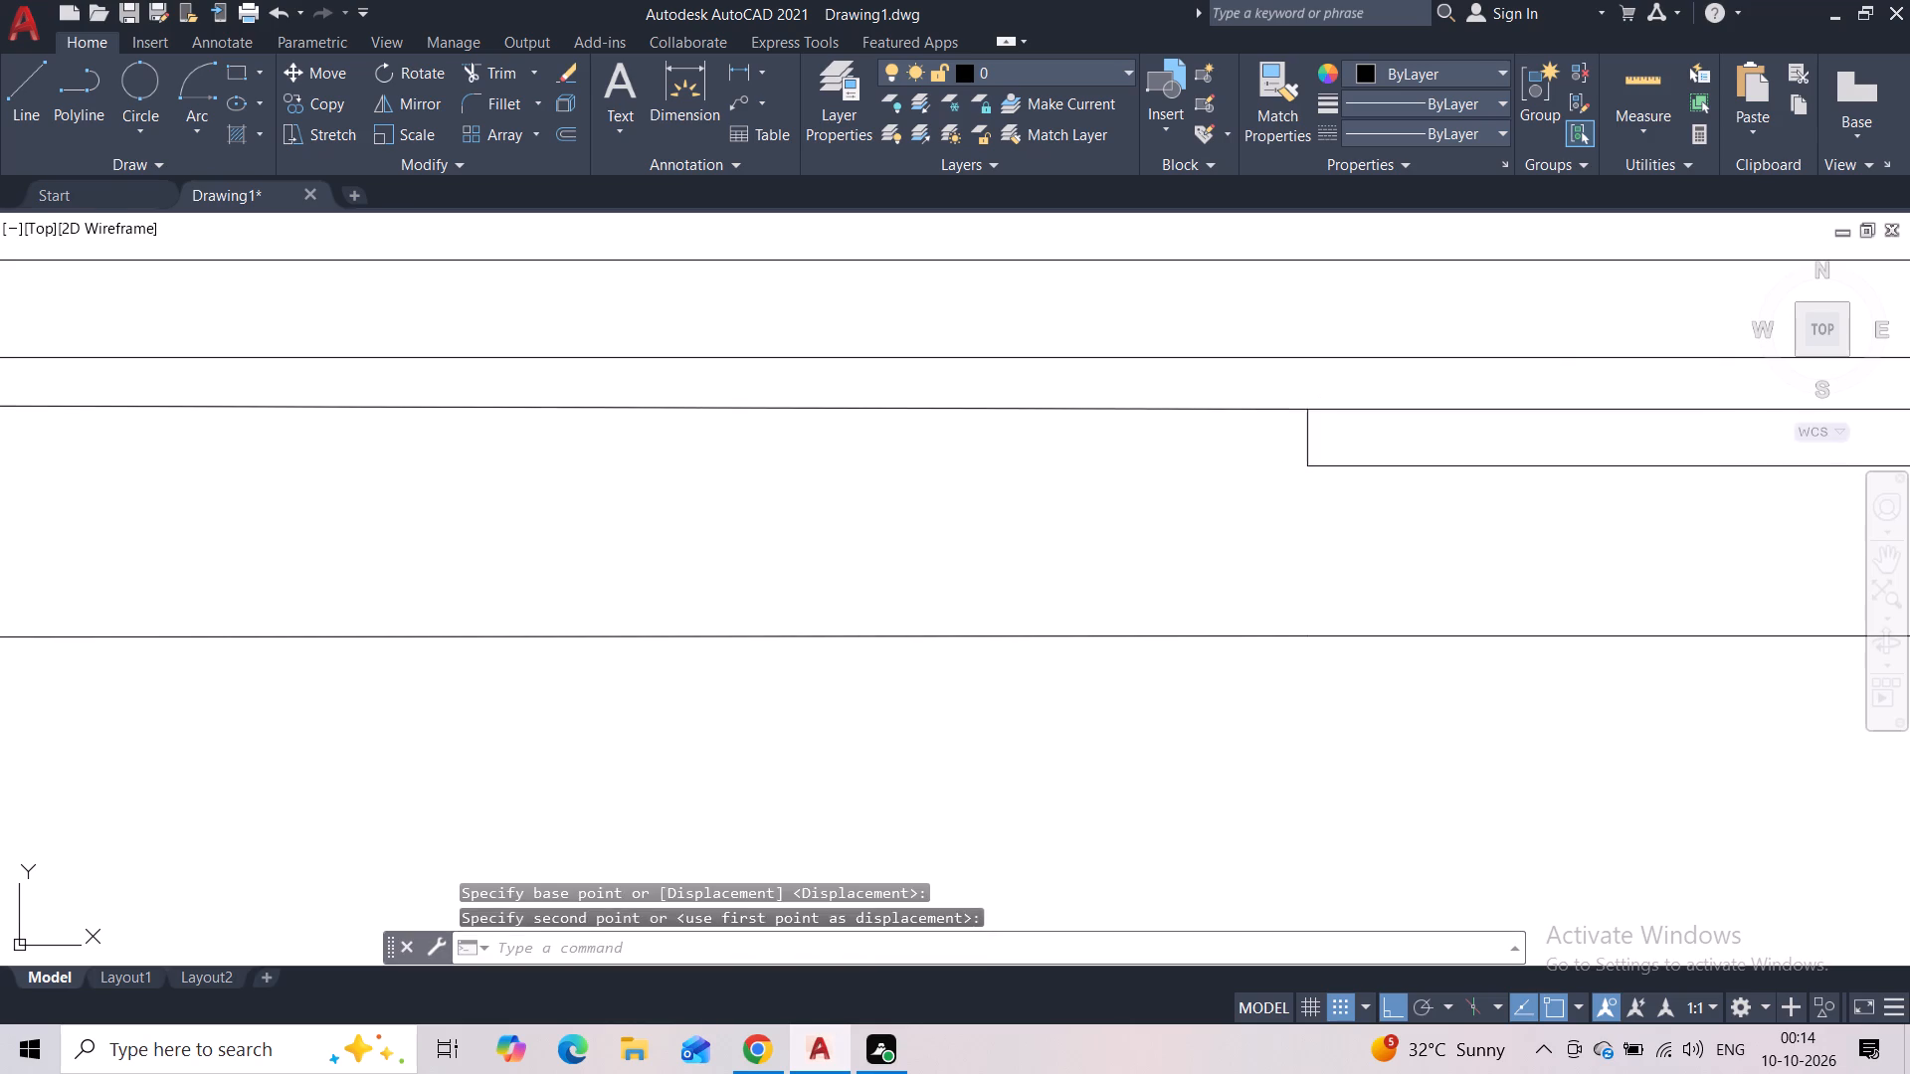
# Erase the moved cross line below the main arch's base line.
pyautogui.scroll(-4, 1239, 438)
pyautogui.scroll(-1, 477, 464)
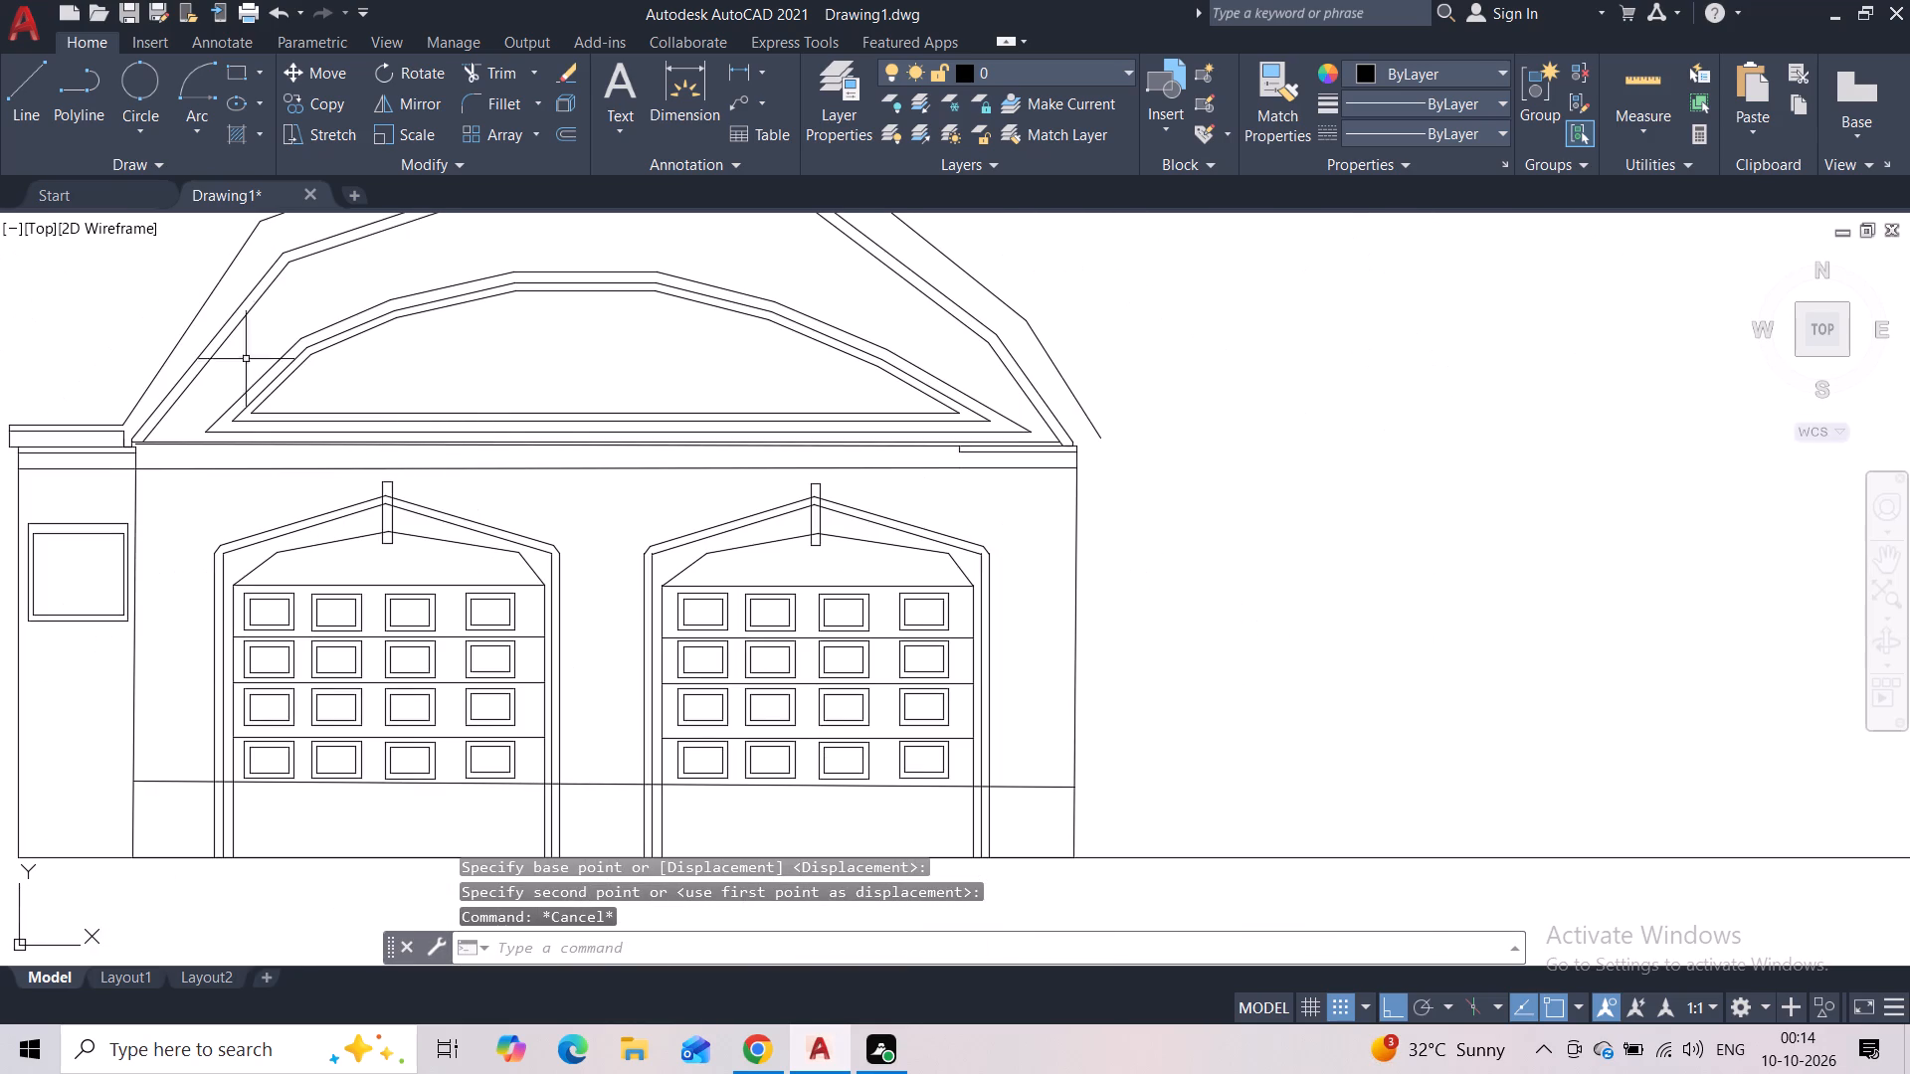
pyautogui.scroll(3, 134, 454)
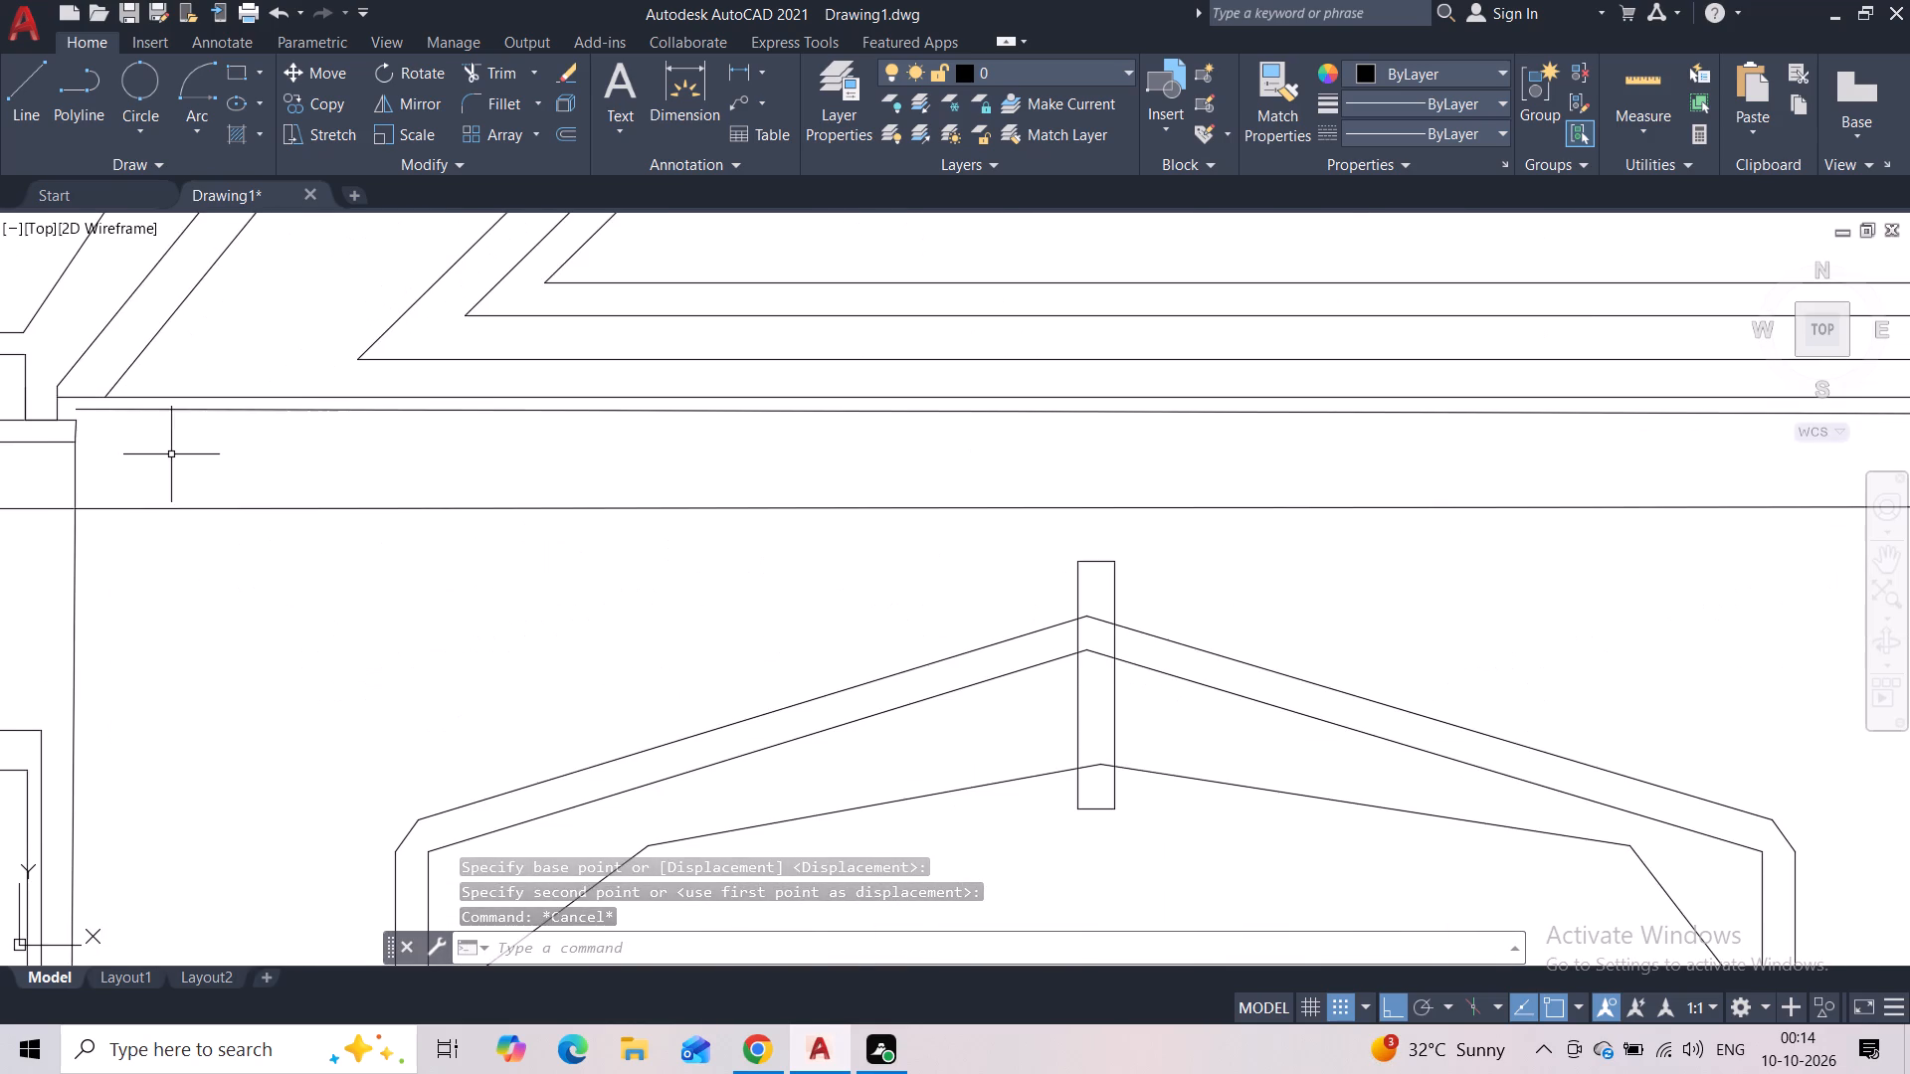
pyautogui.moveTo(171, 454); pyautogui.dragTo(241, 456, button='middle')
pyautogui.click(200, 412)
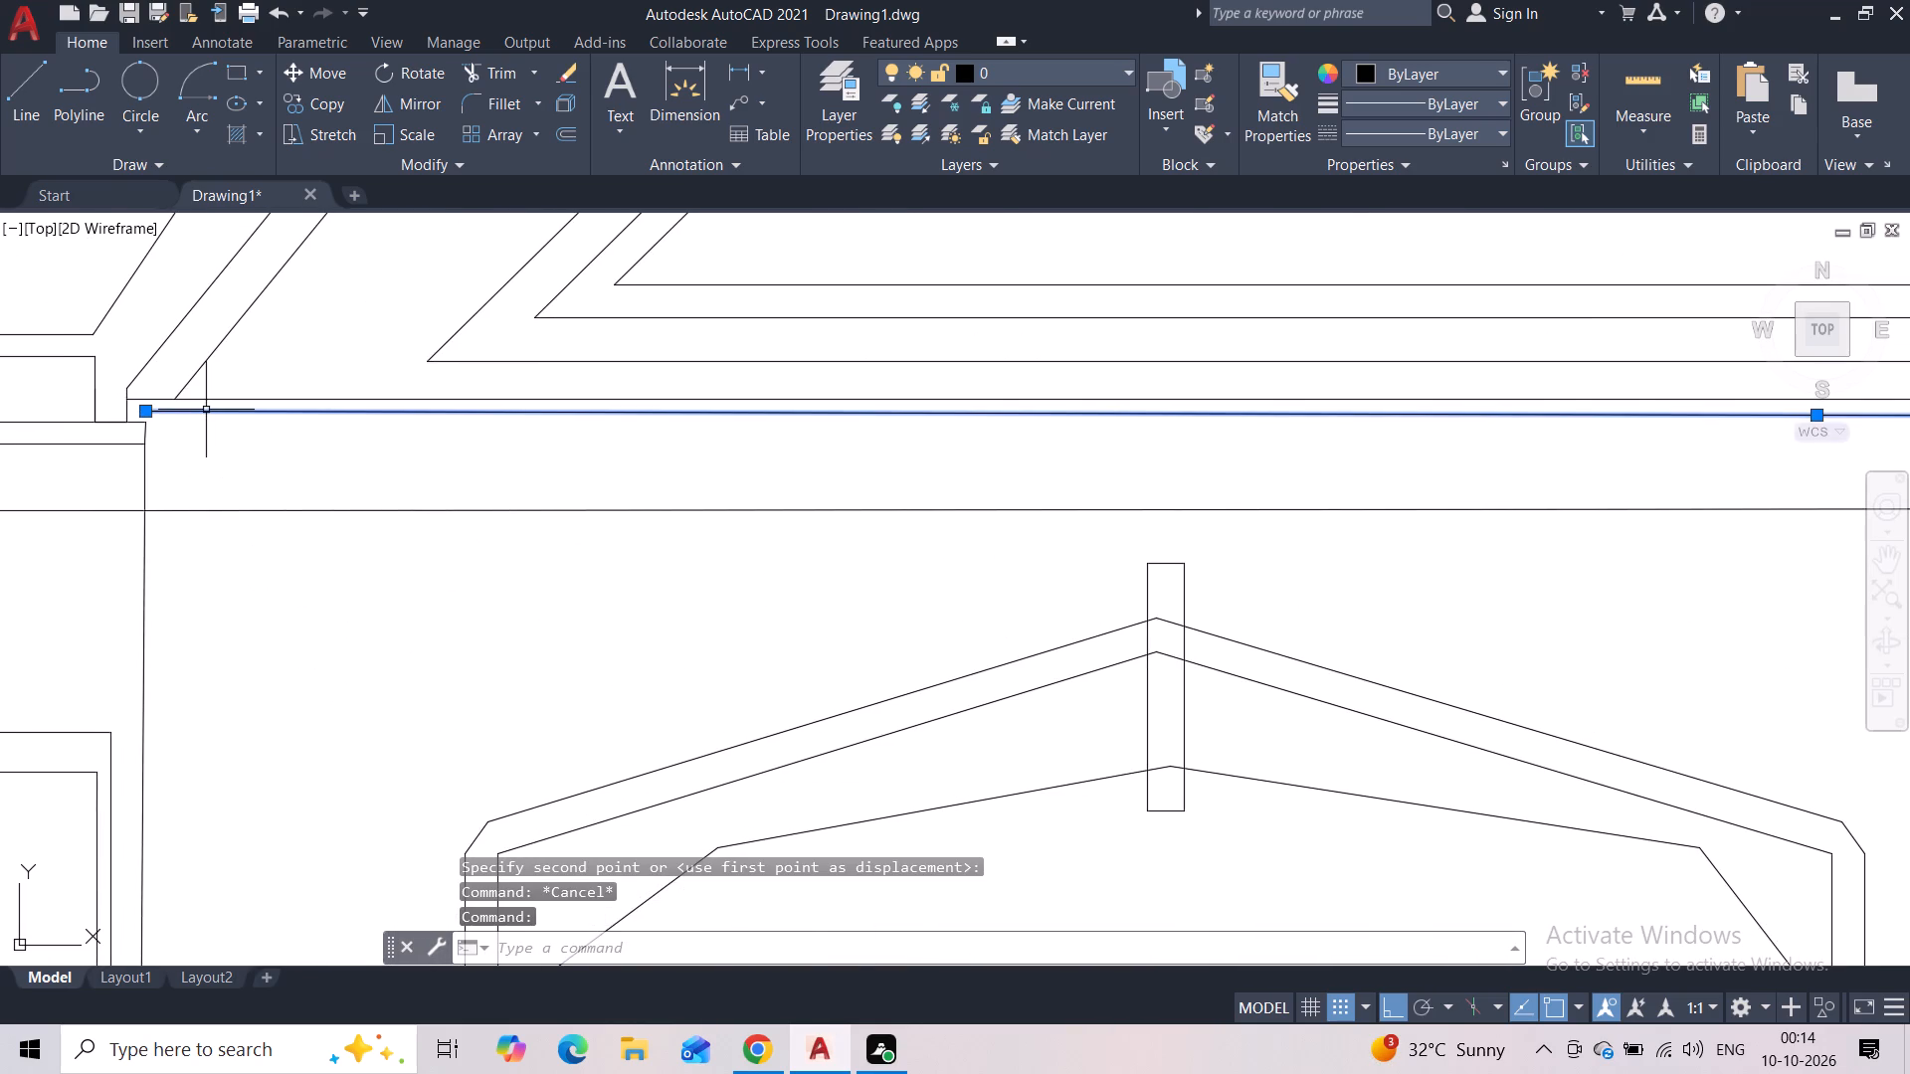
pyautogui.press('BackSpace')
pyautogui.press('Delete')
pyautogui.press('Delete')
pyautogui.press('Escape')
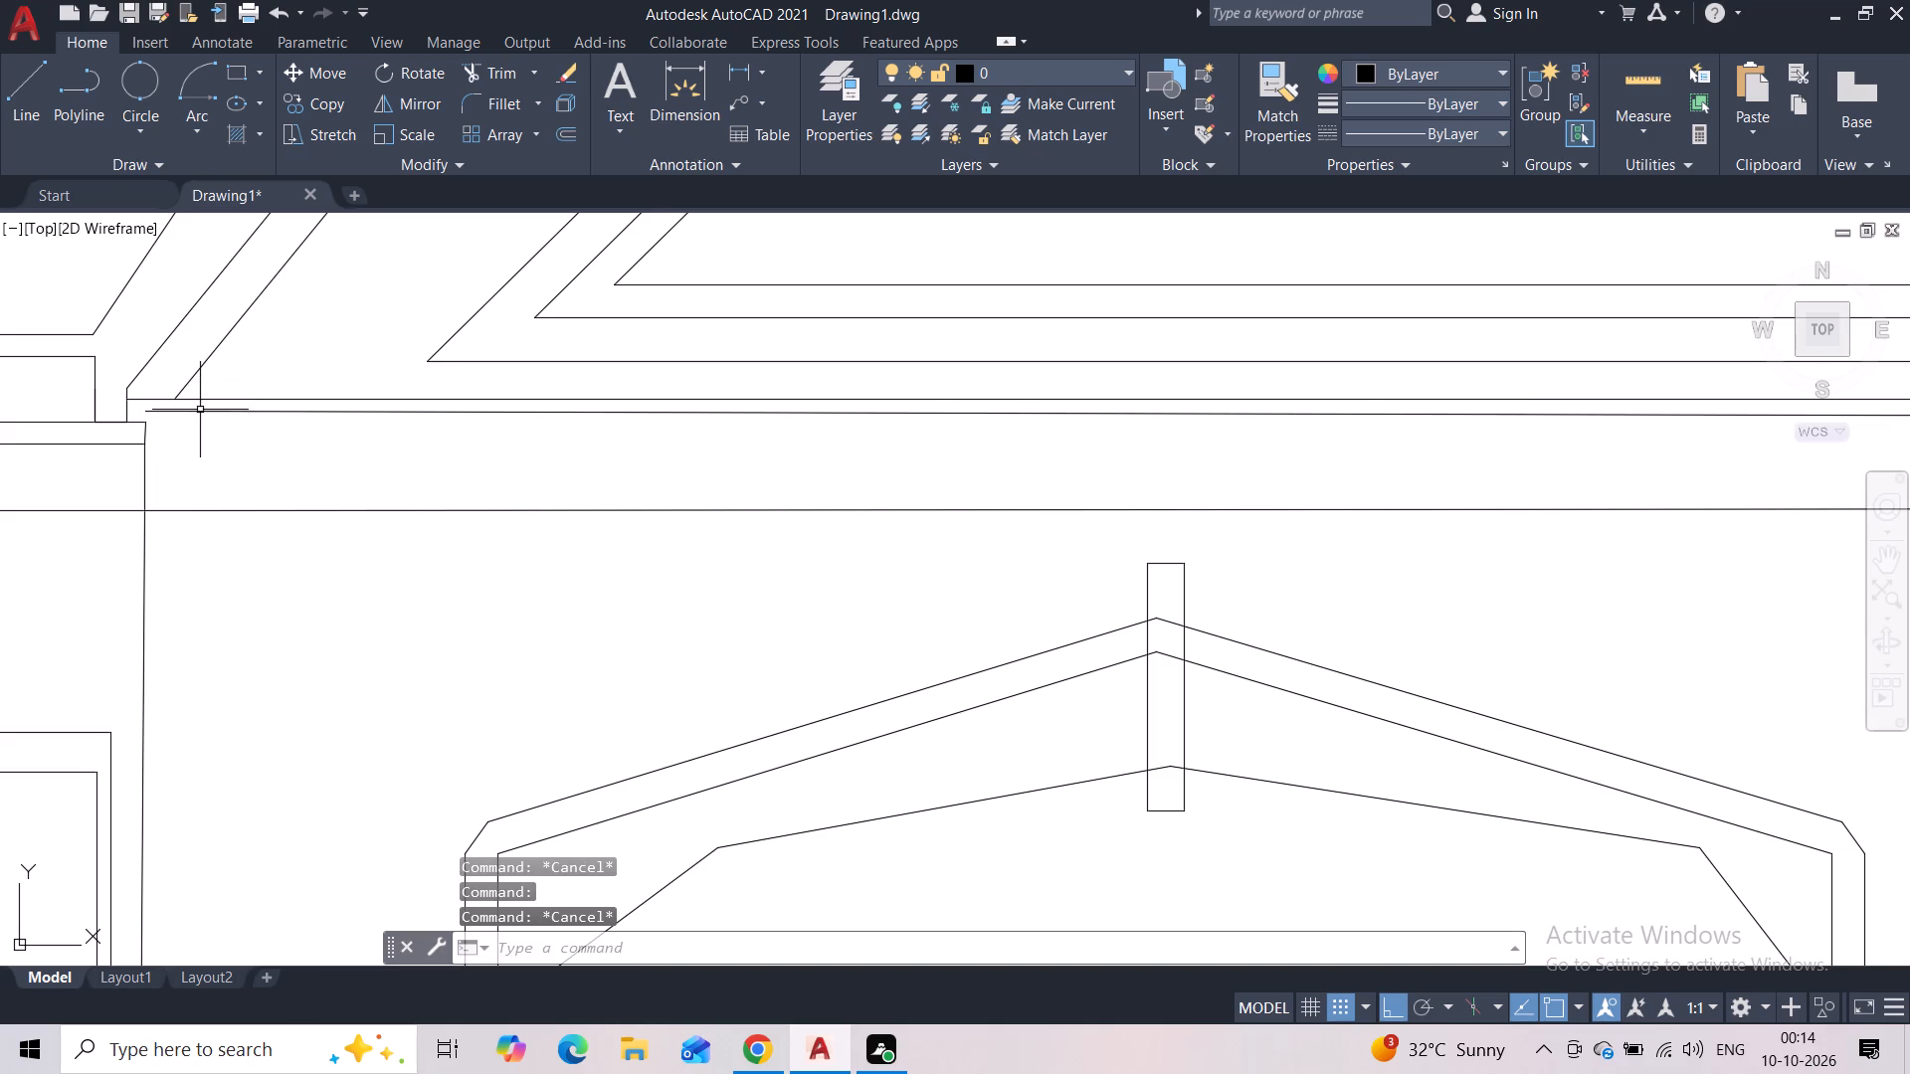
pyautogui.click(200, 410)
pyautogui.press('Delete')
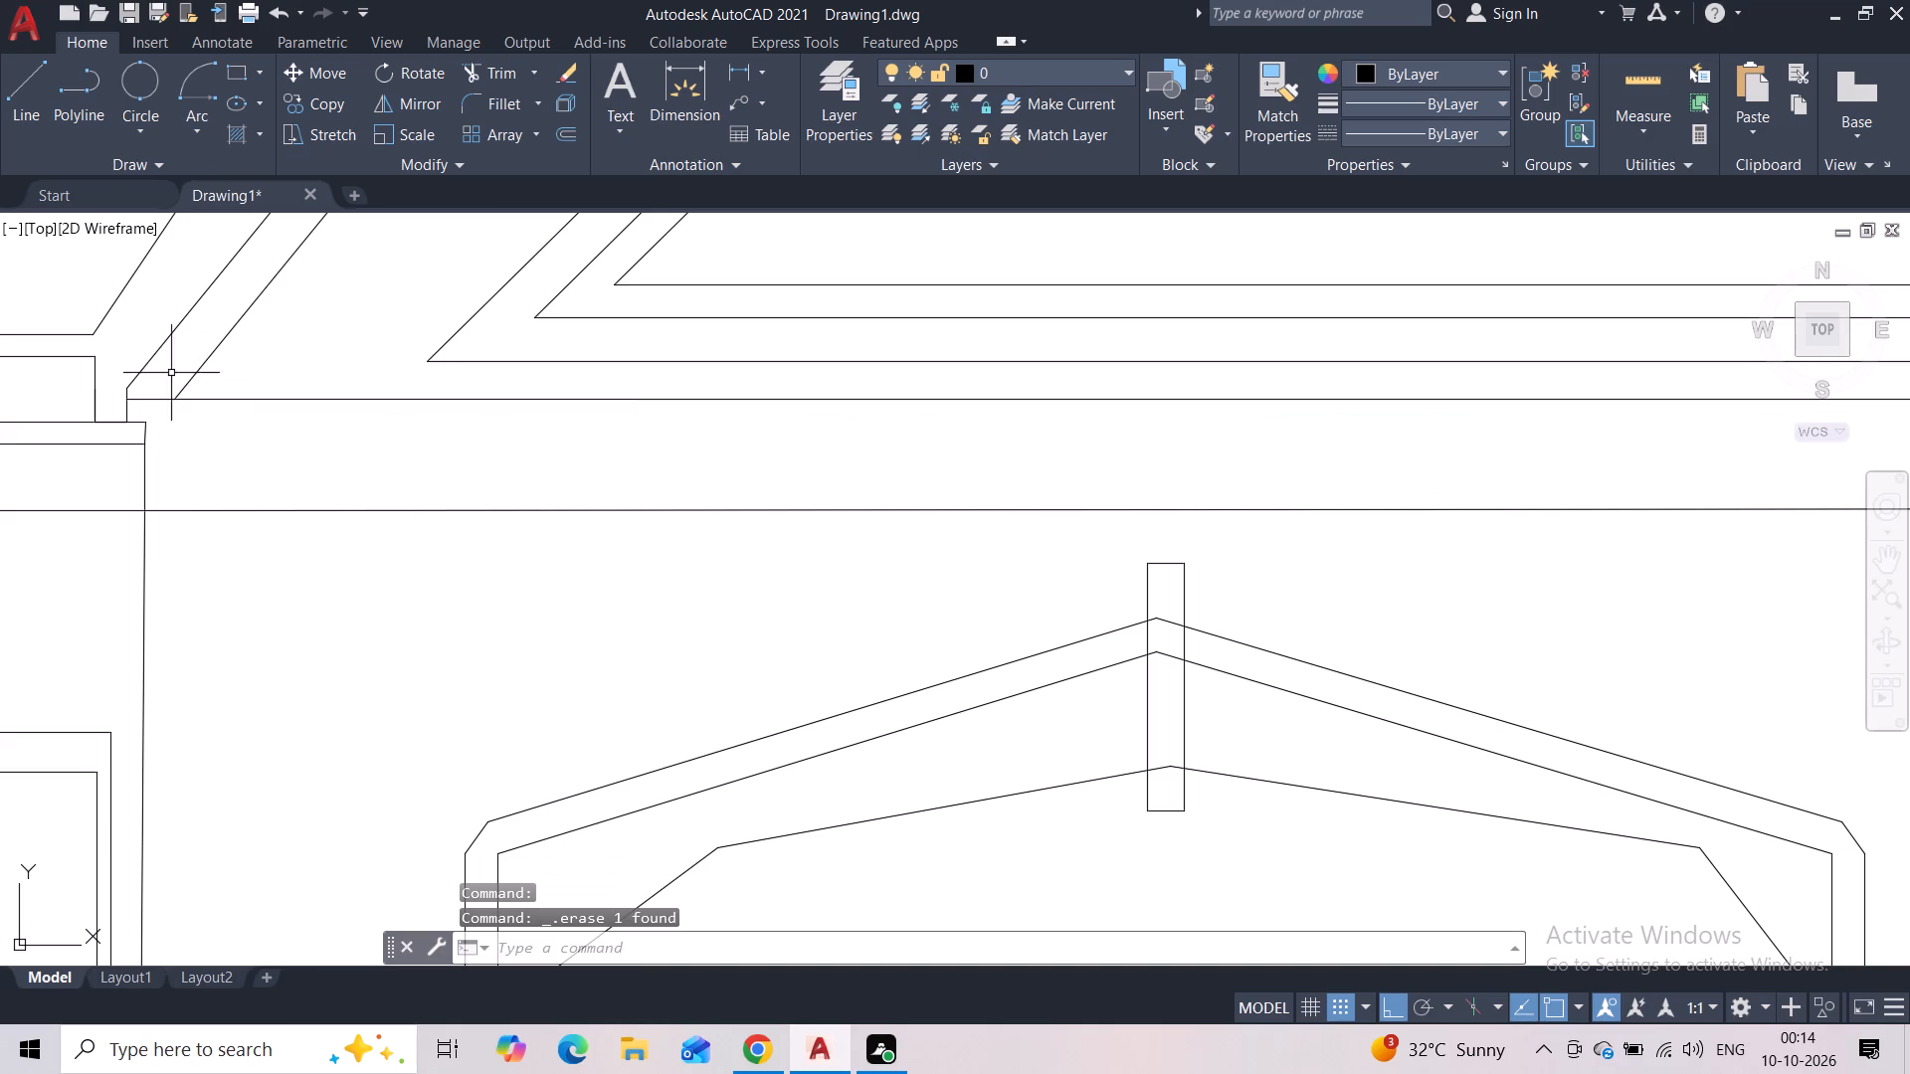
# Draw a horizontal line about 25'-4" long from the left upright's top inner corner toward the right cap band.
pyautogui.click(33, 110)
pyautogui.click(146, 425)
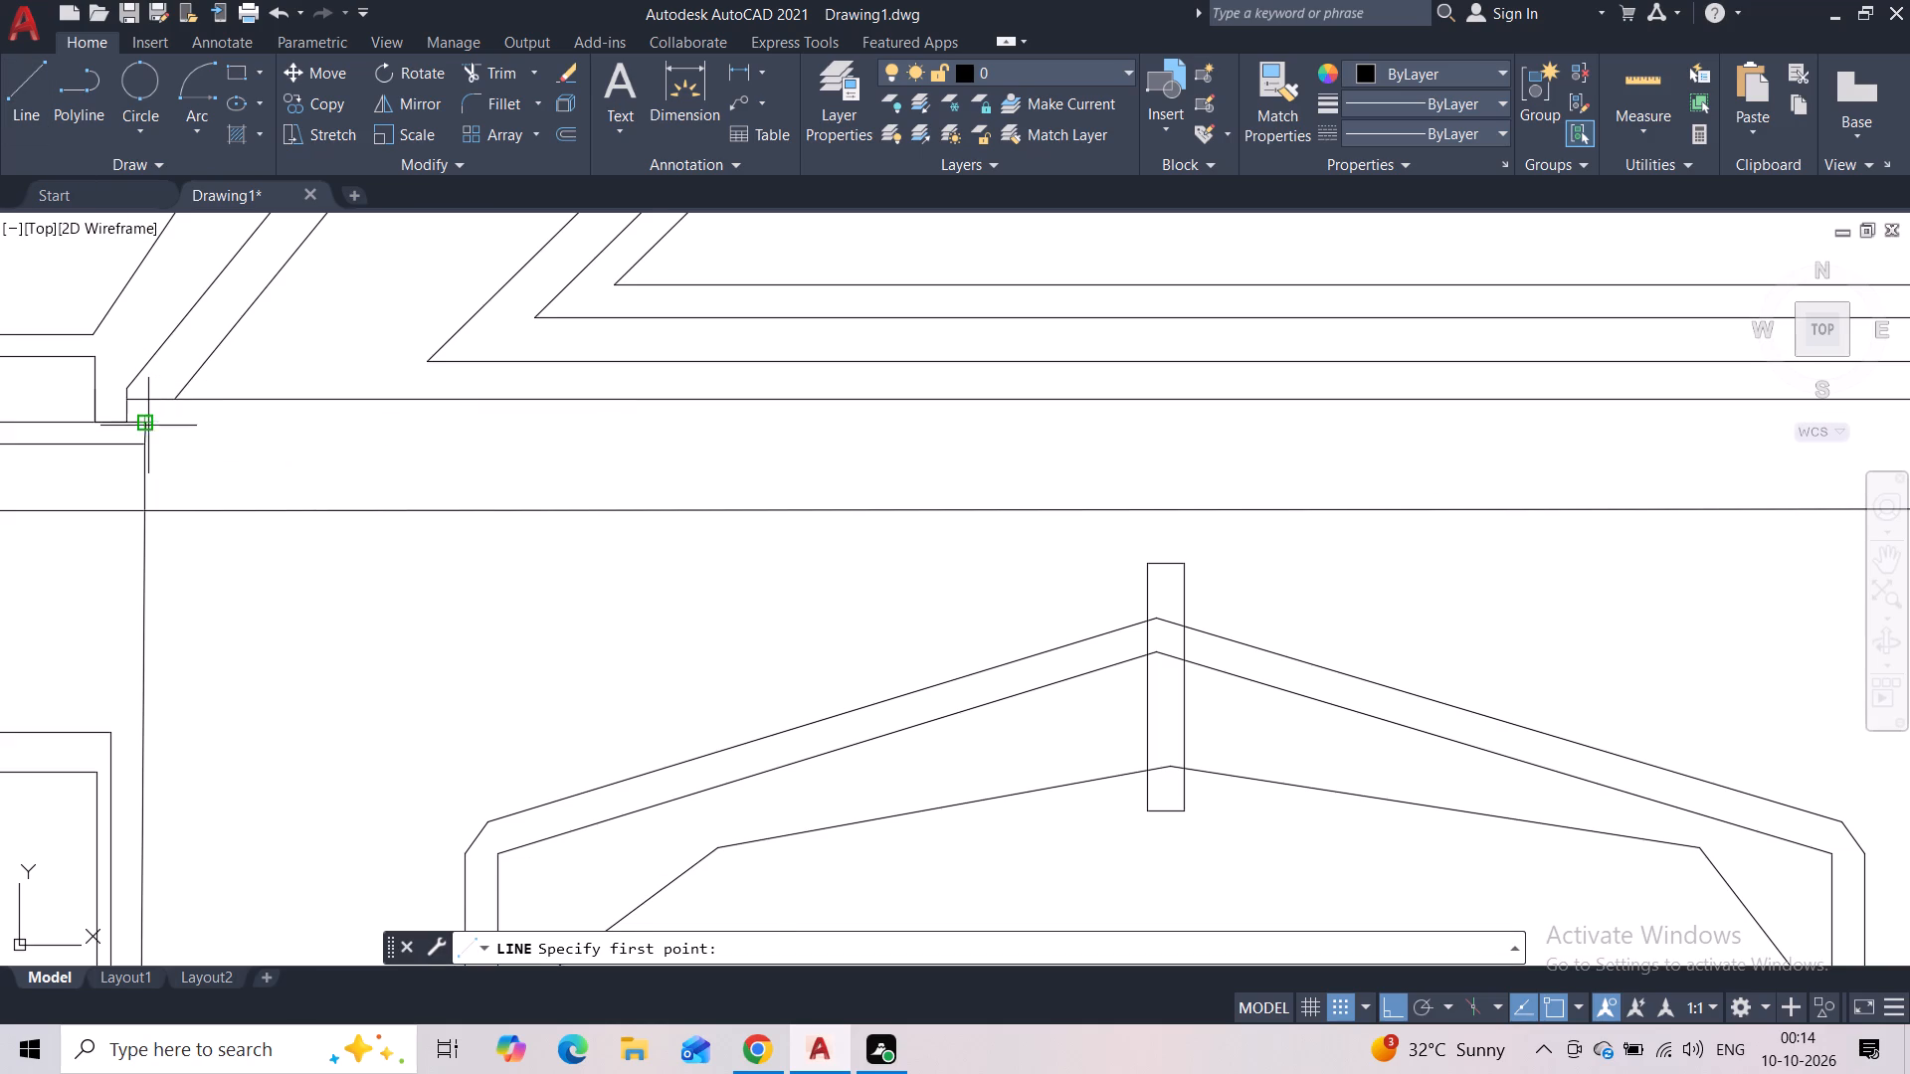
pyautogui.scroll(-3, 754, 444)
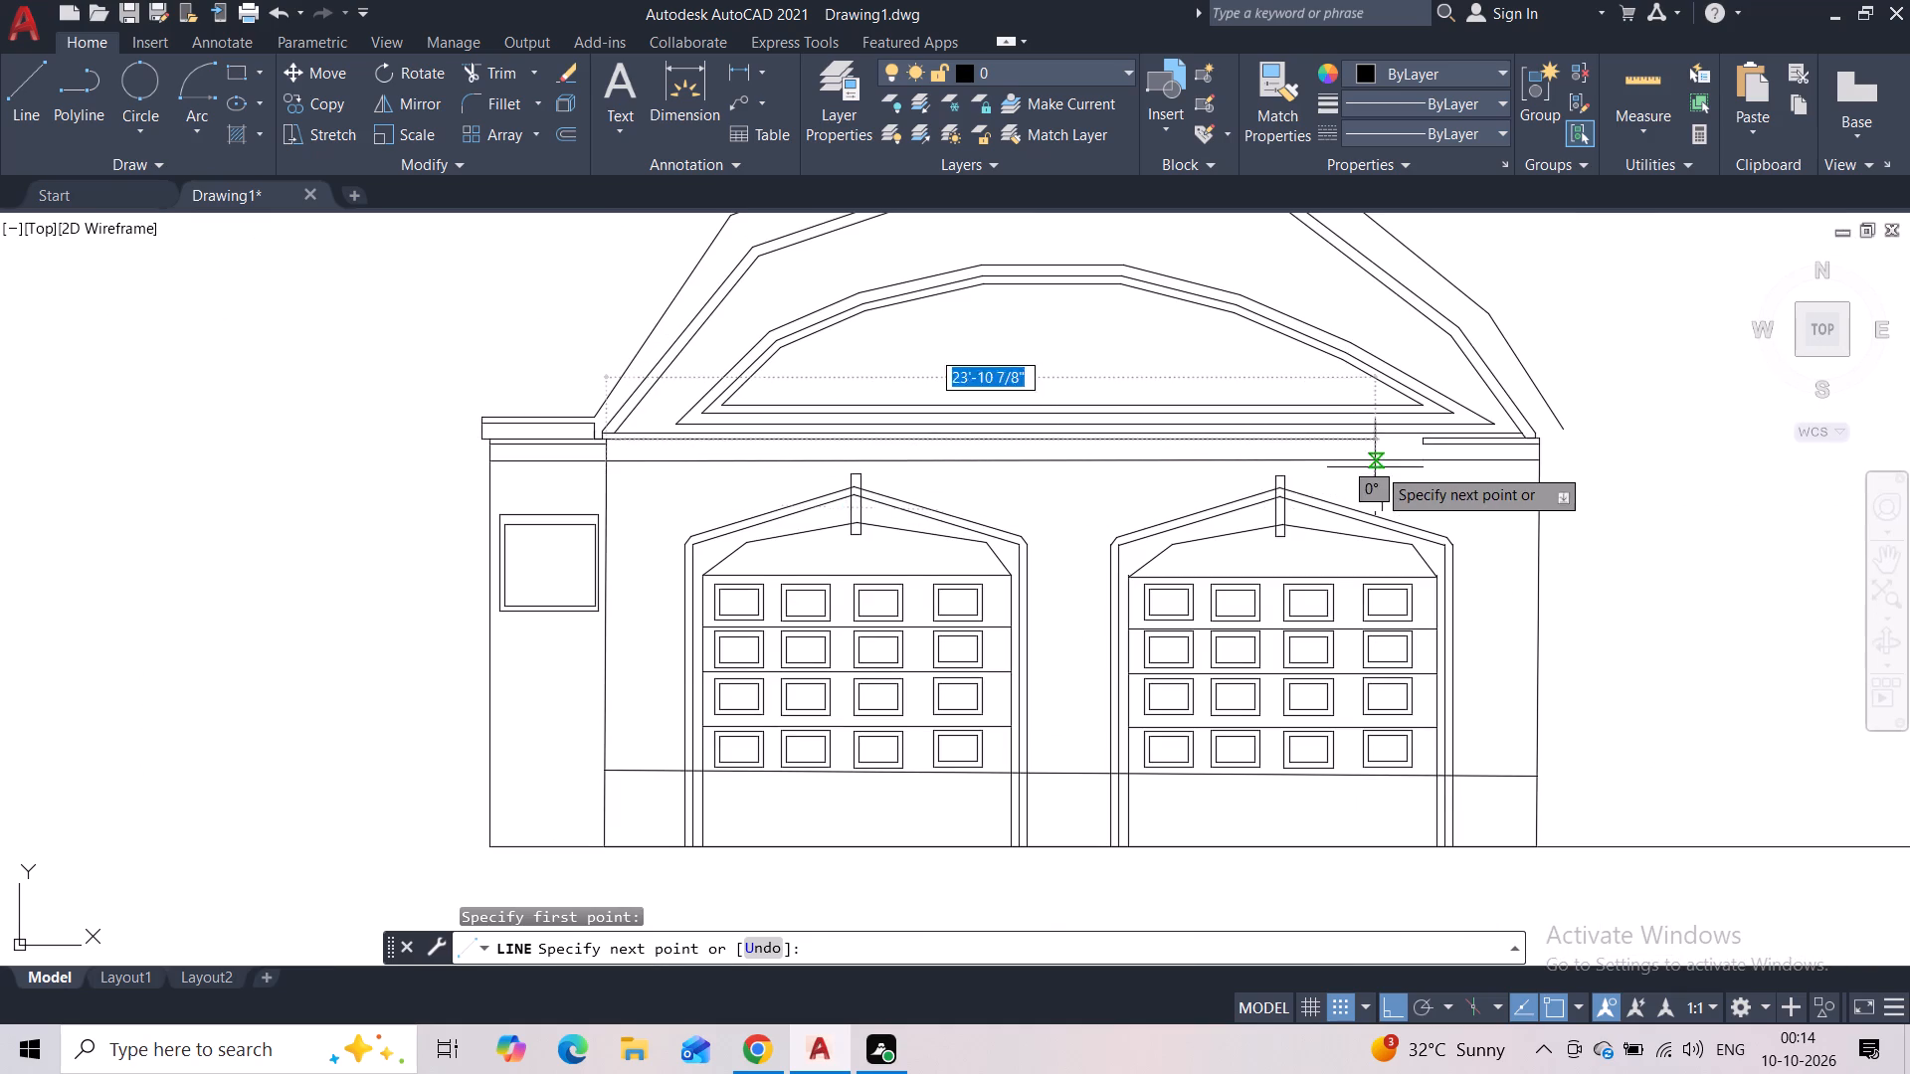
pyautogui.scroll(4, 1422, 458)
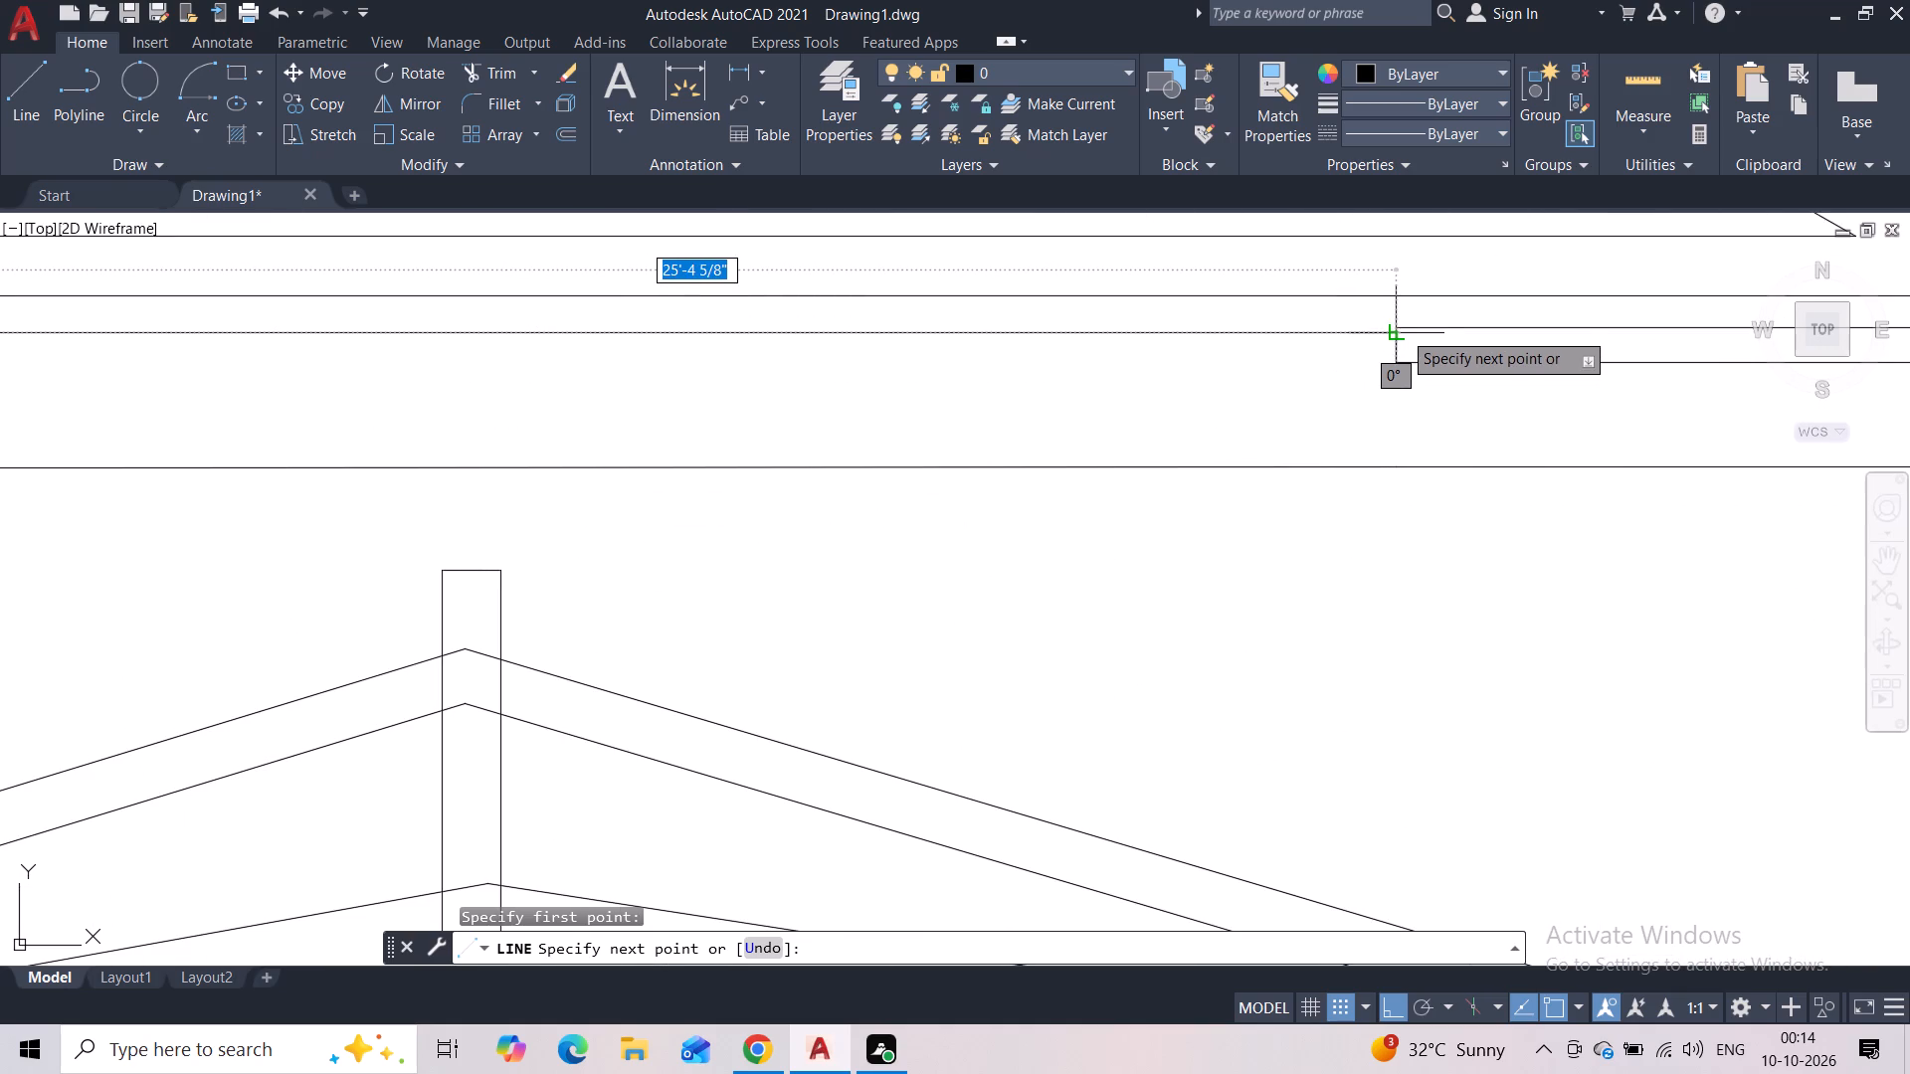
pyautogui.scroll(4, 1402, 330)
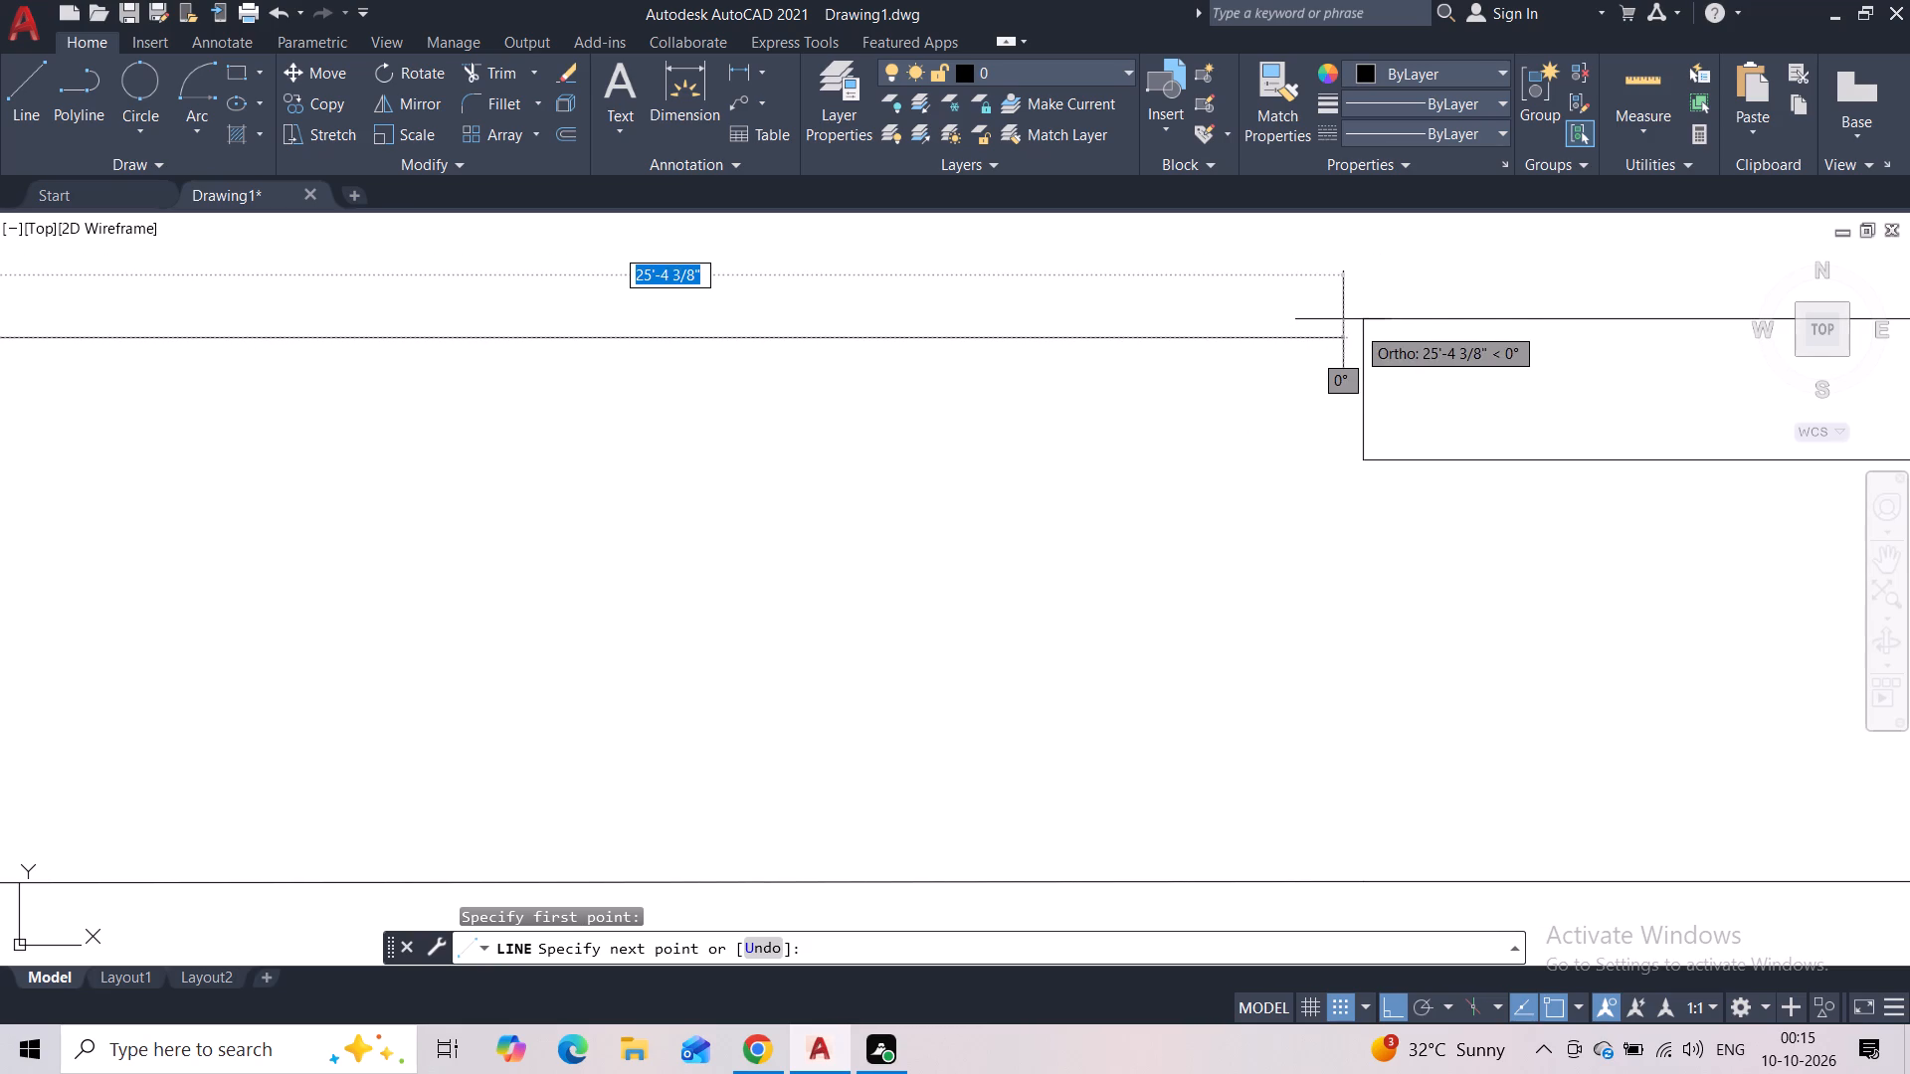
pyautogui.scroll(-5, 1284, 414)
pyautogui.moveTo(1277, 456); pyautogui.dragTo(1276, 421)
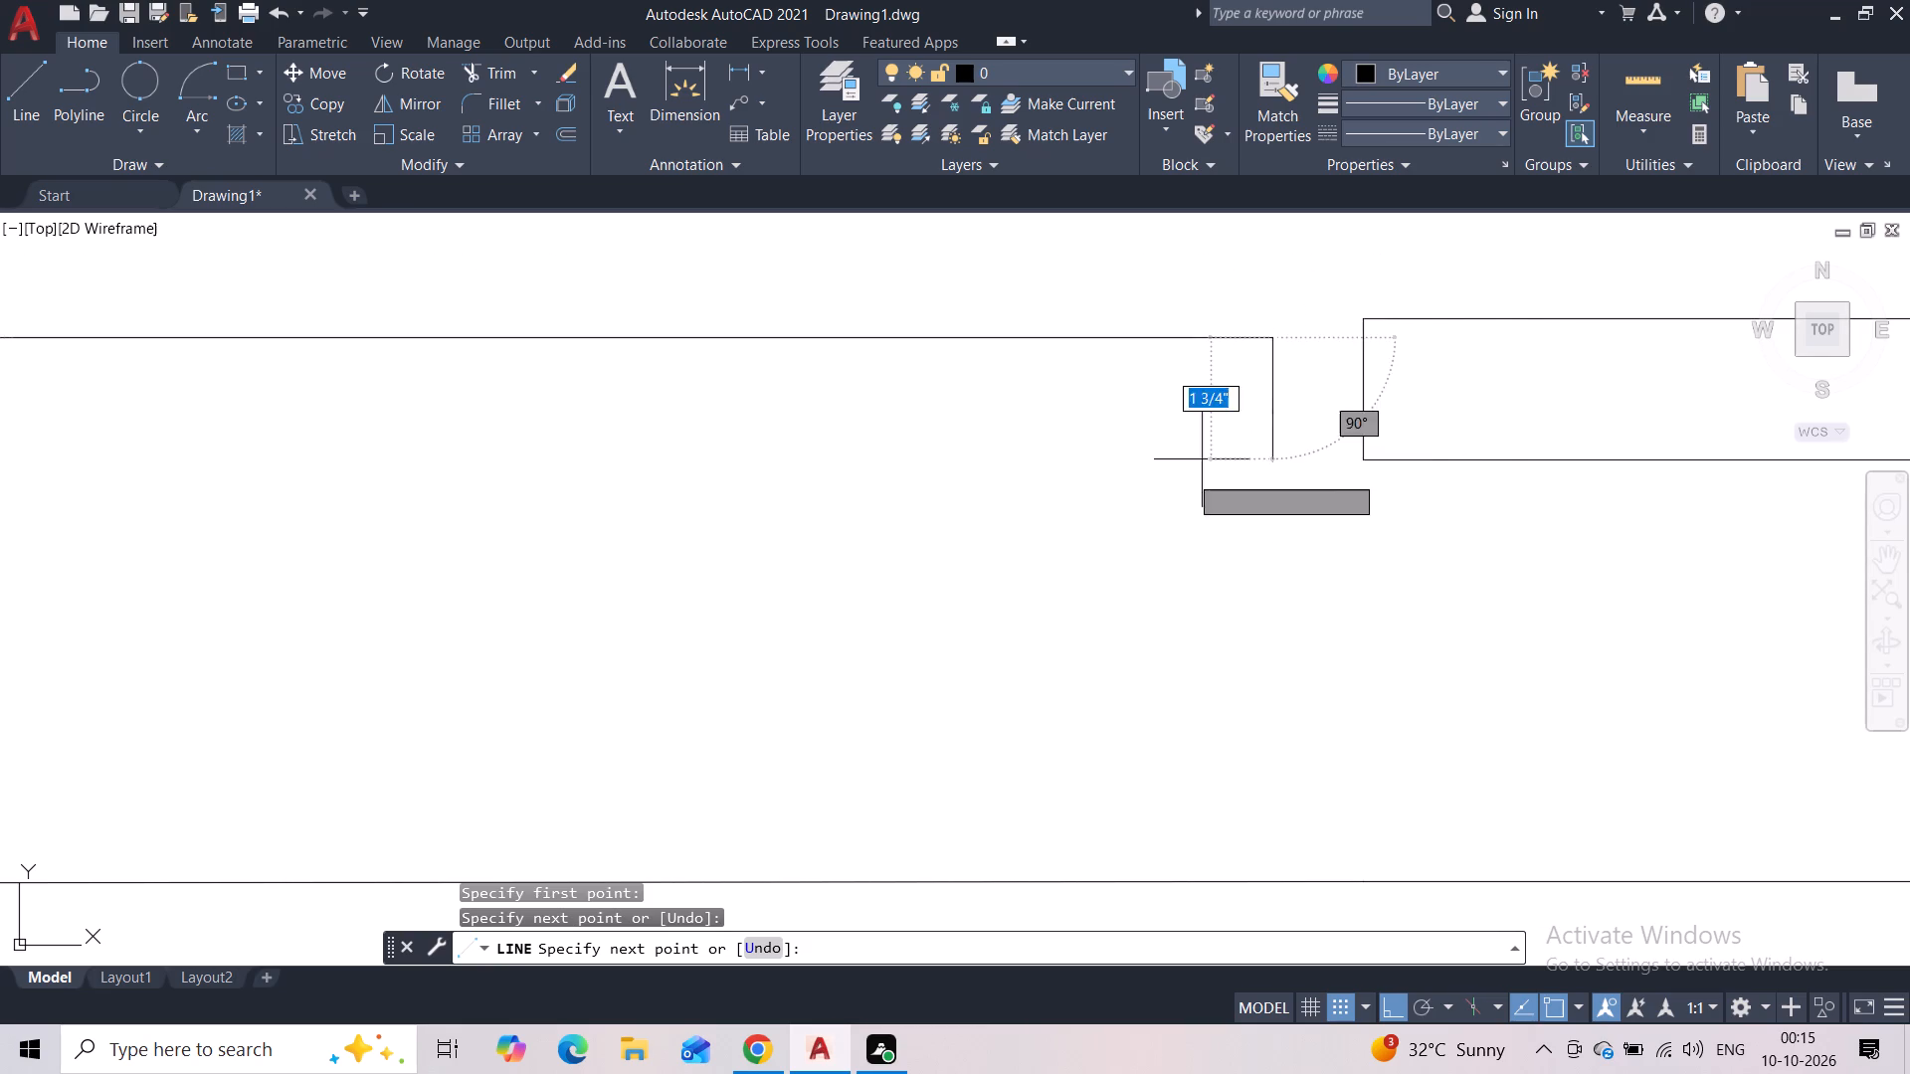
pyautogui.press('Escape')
# Turn off grid snap while starting a new line near the right cap band.
pyautogui.scroll(3, 1328, 318)
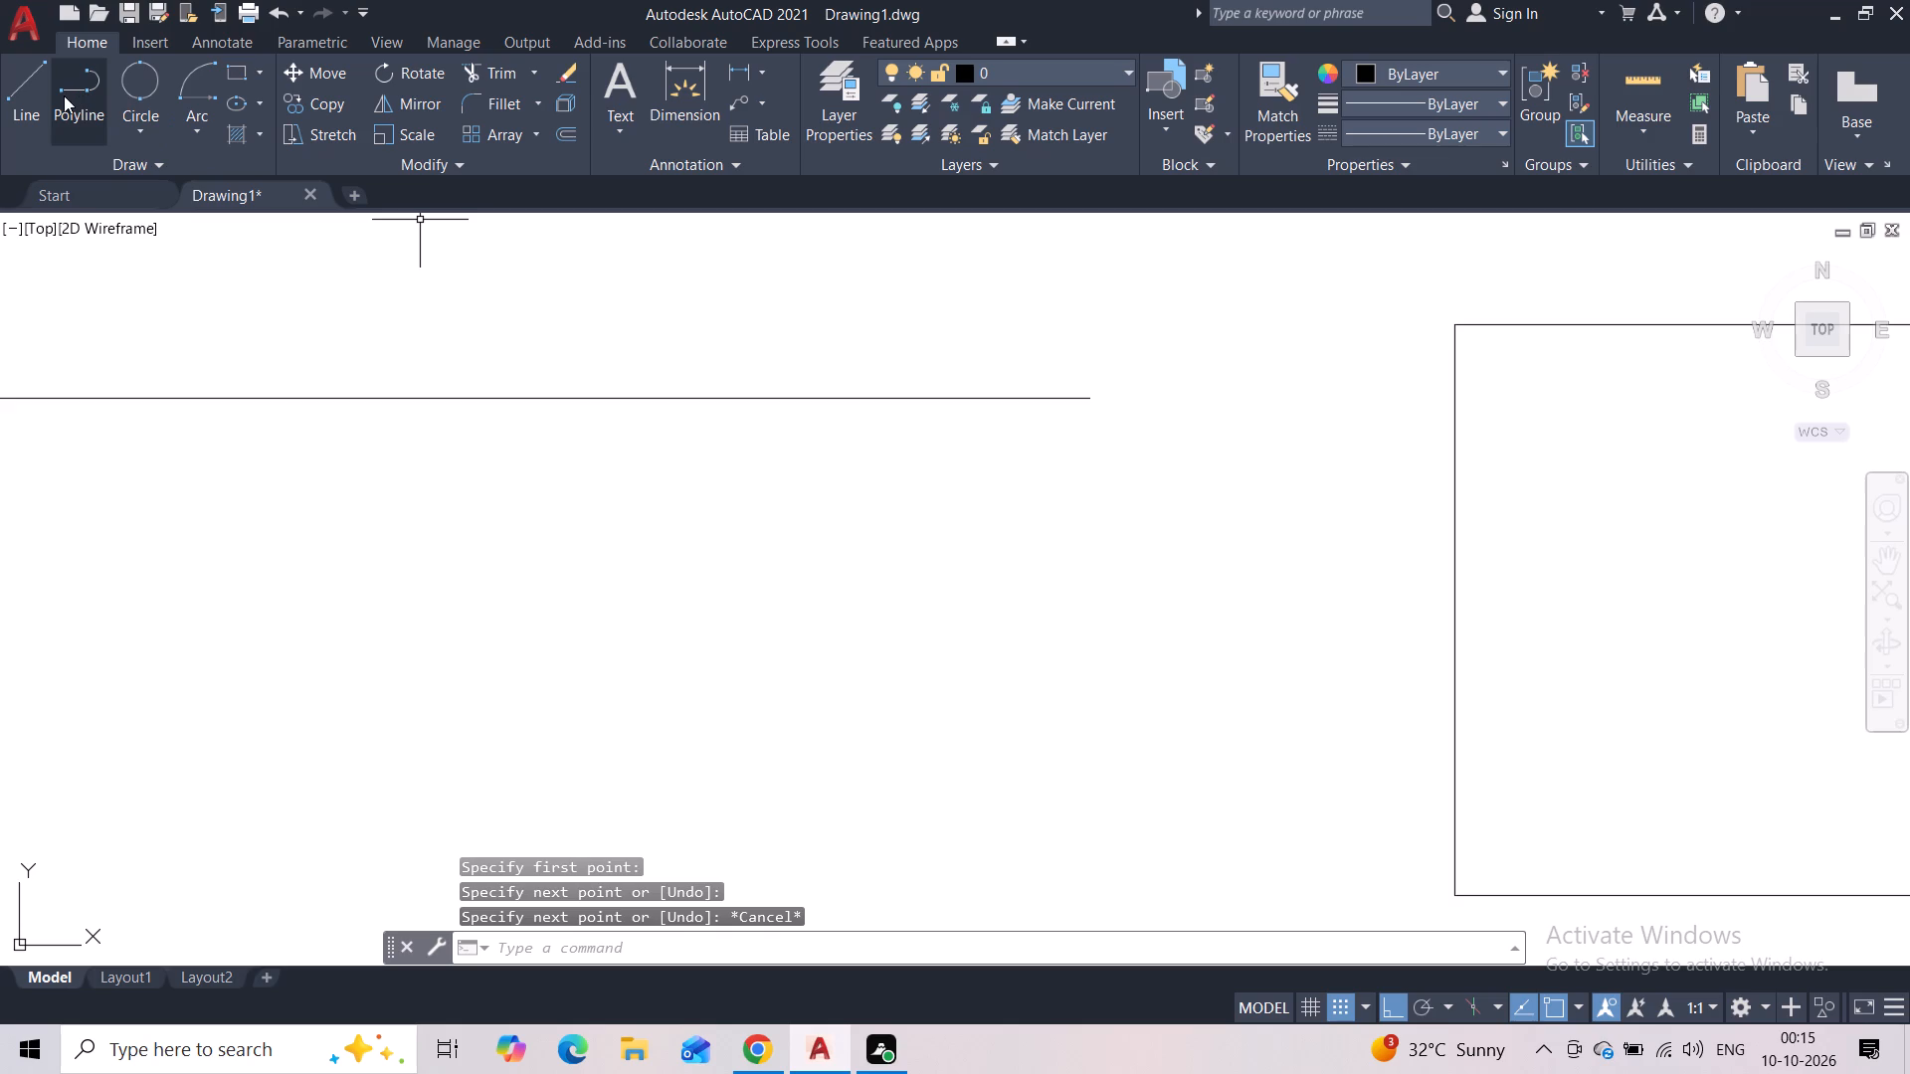
pyautogui.click(11, 95)
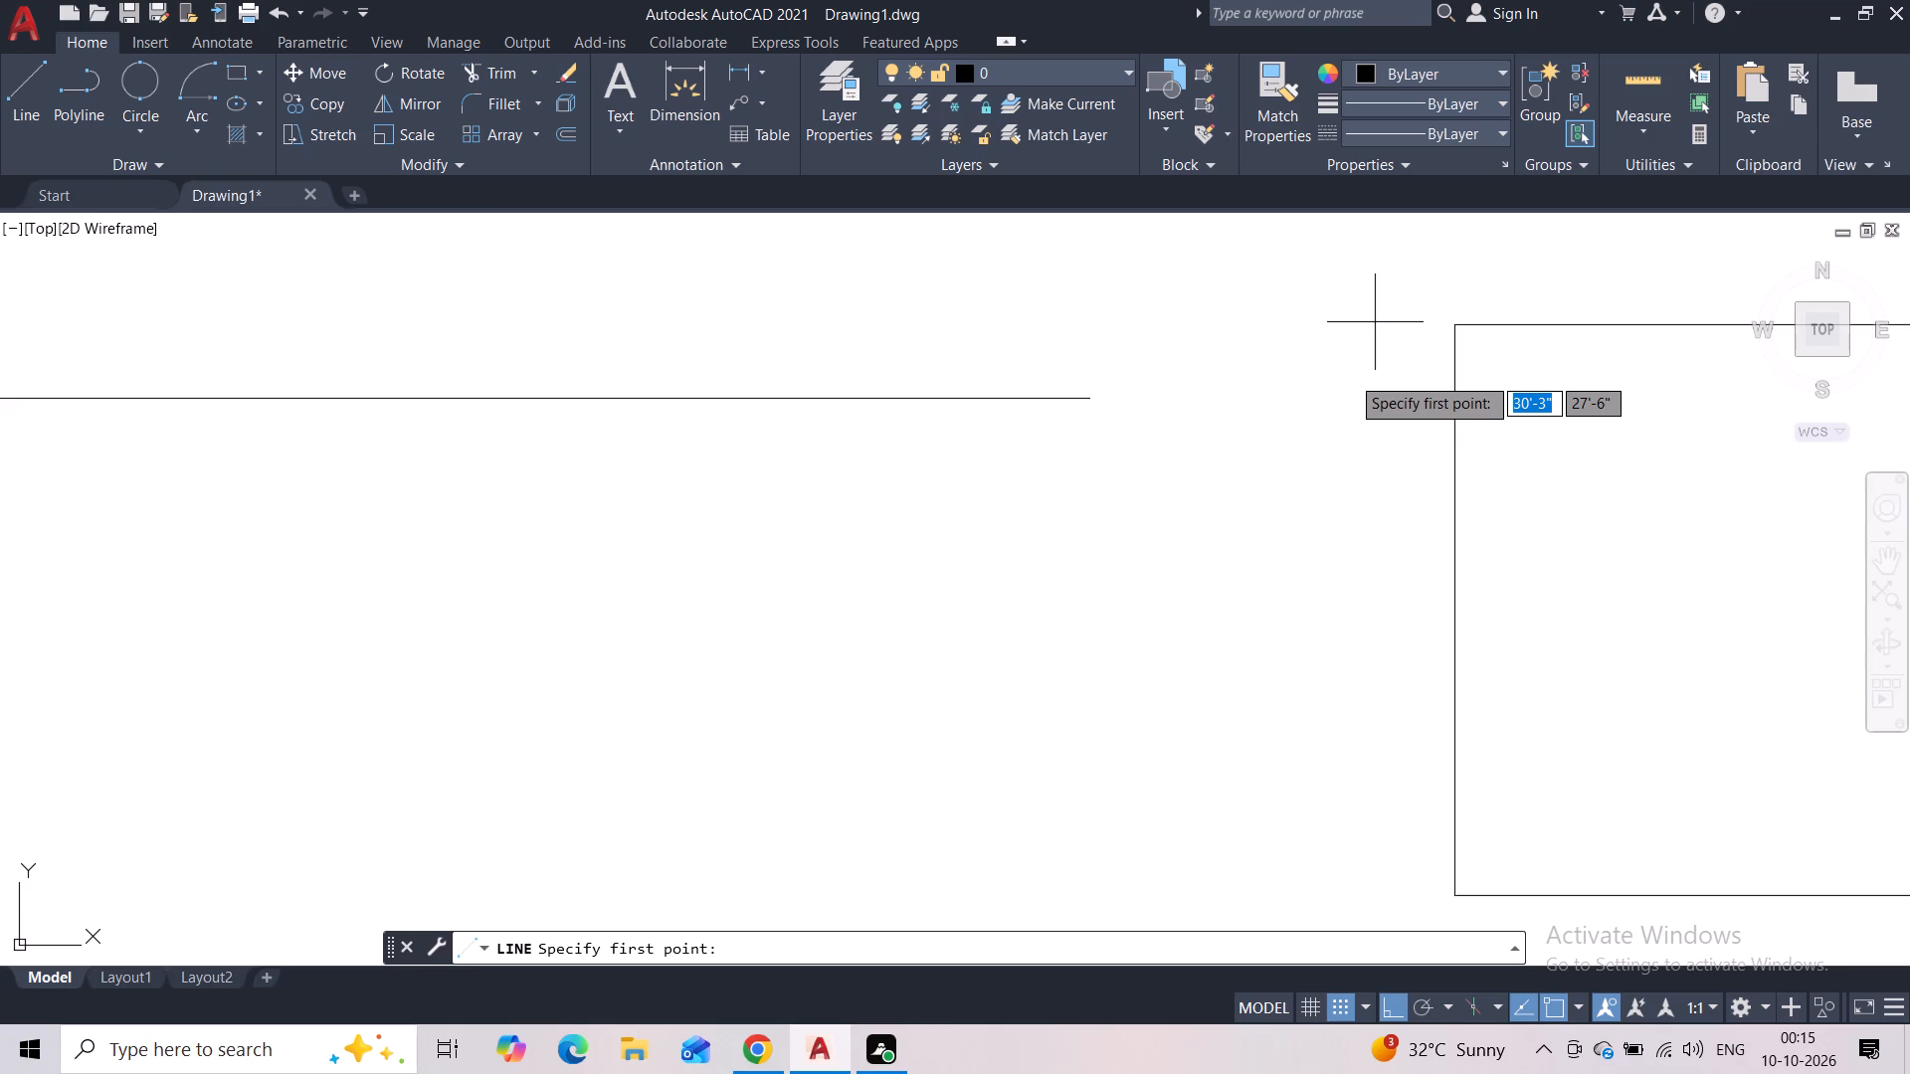
pyautogui.press('F9')
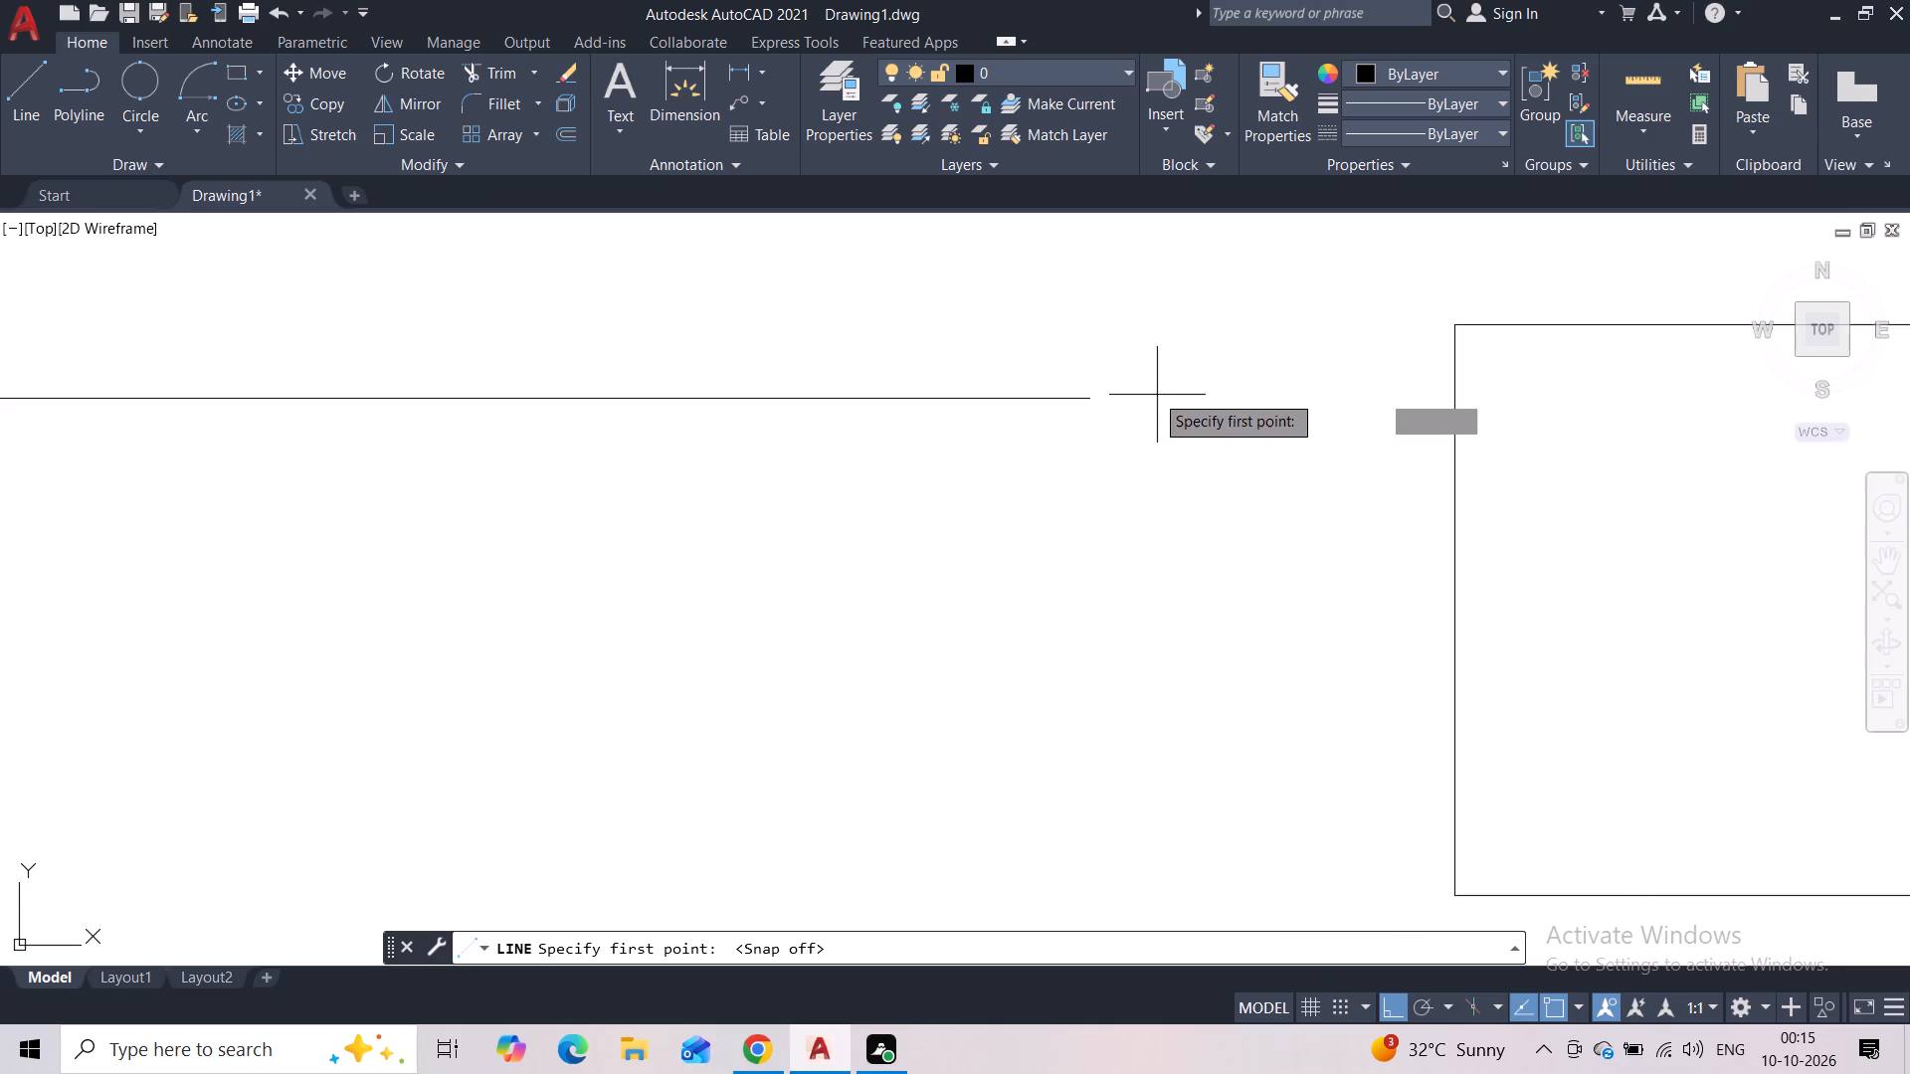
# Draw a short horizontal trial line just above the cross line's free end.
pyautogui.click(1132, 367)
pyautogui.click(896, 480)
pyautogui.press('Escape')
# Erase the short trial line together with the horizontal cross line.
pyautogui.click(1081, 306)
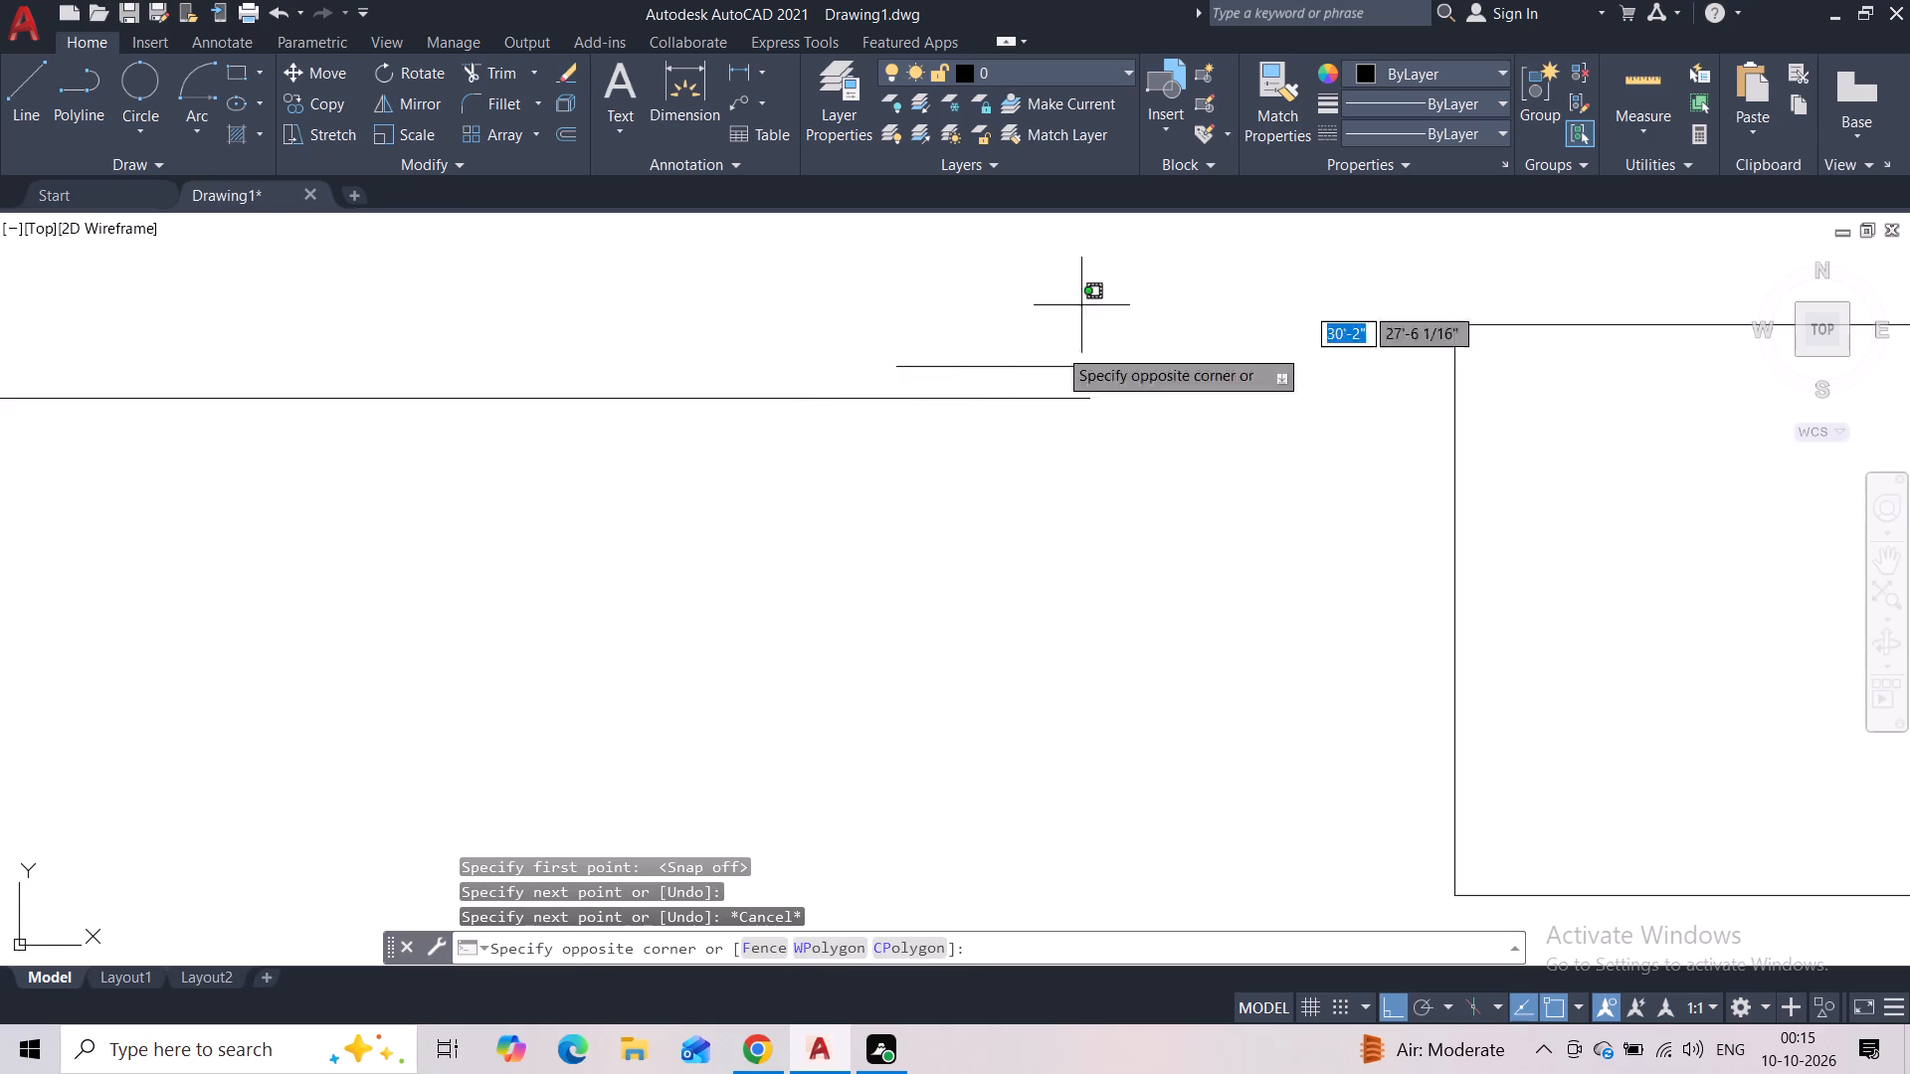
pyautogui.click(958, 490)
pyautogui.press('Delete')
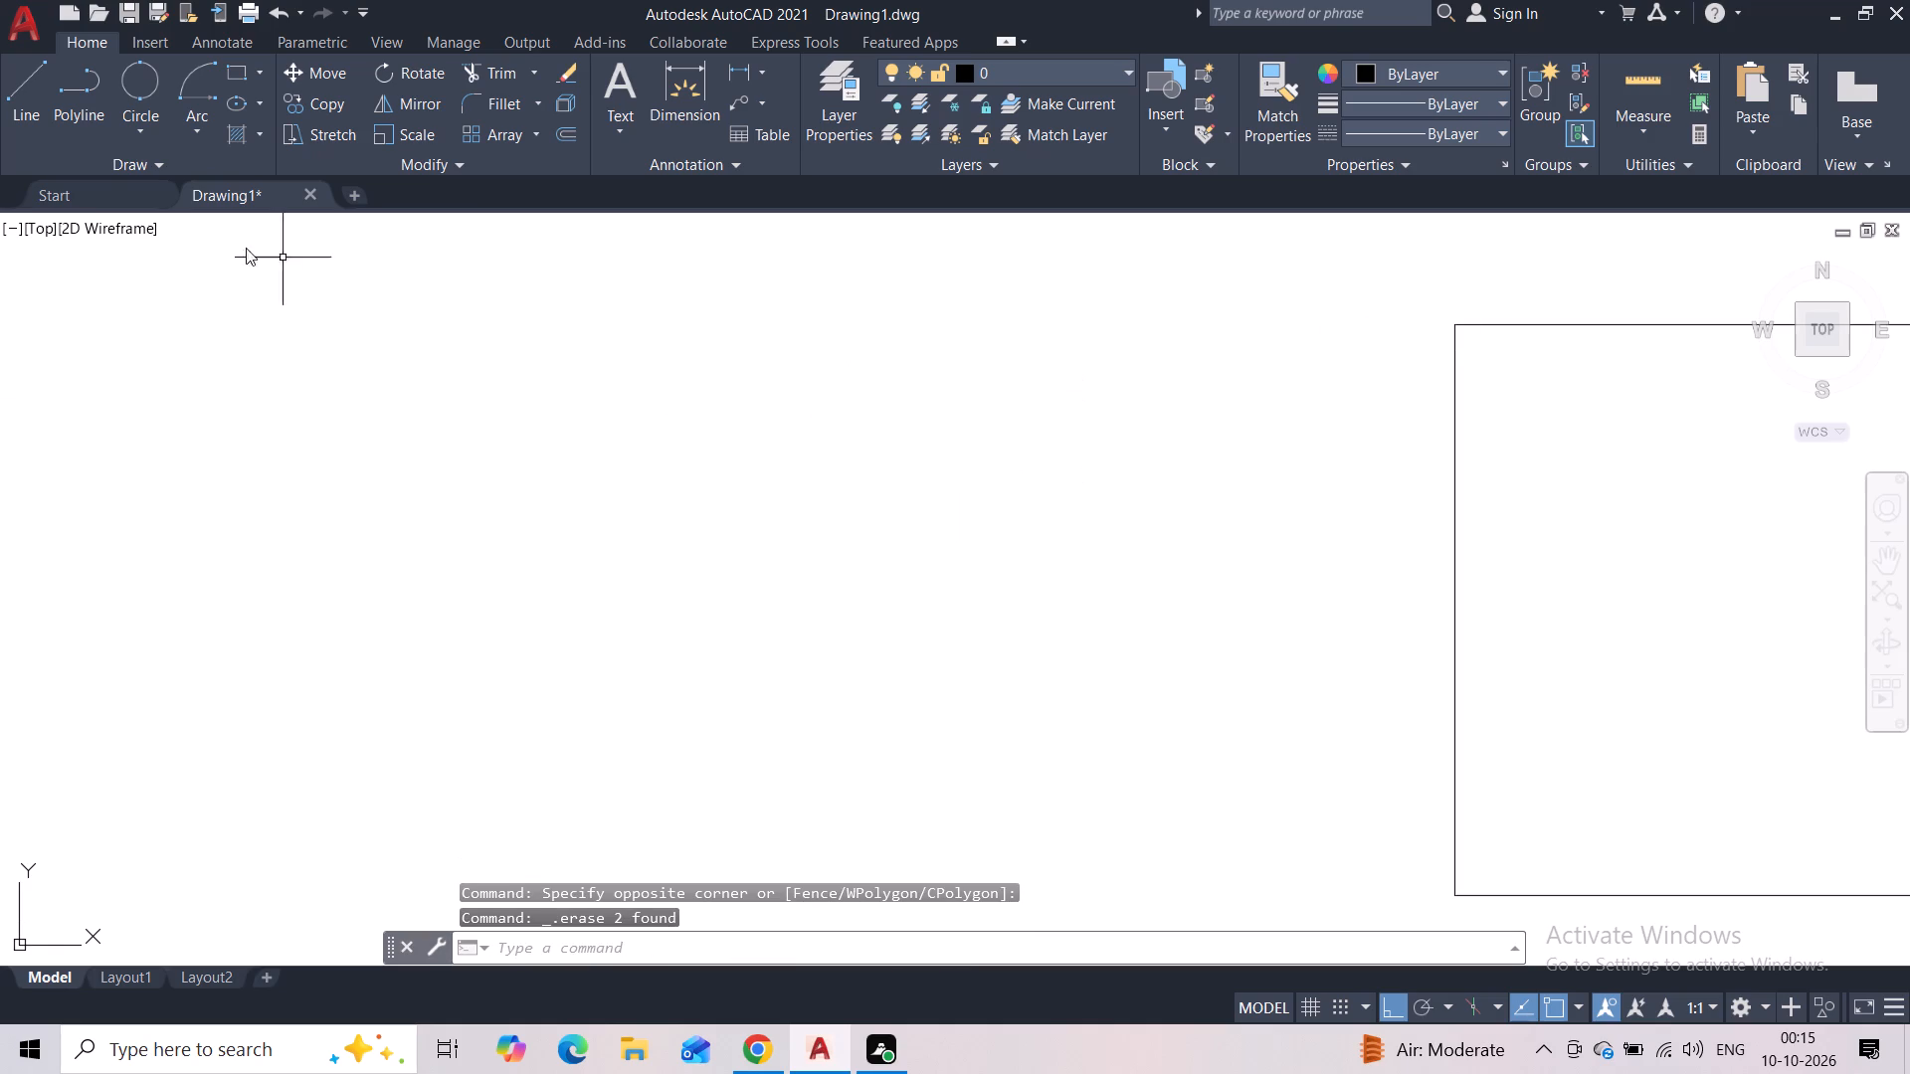
# Draw a horizontal line about 25'-4" long from the right cap band's upper end corner to the left upright's top inner corner.
pyautogui.click(32, 131)
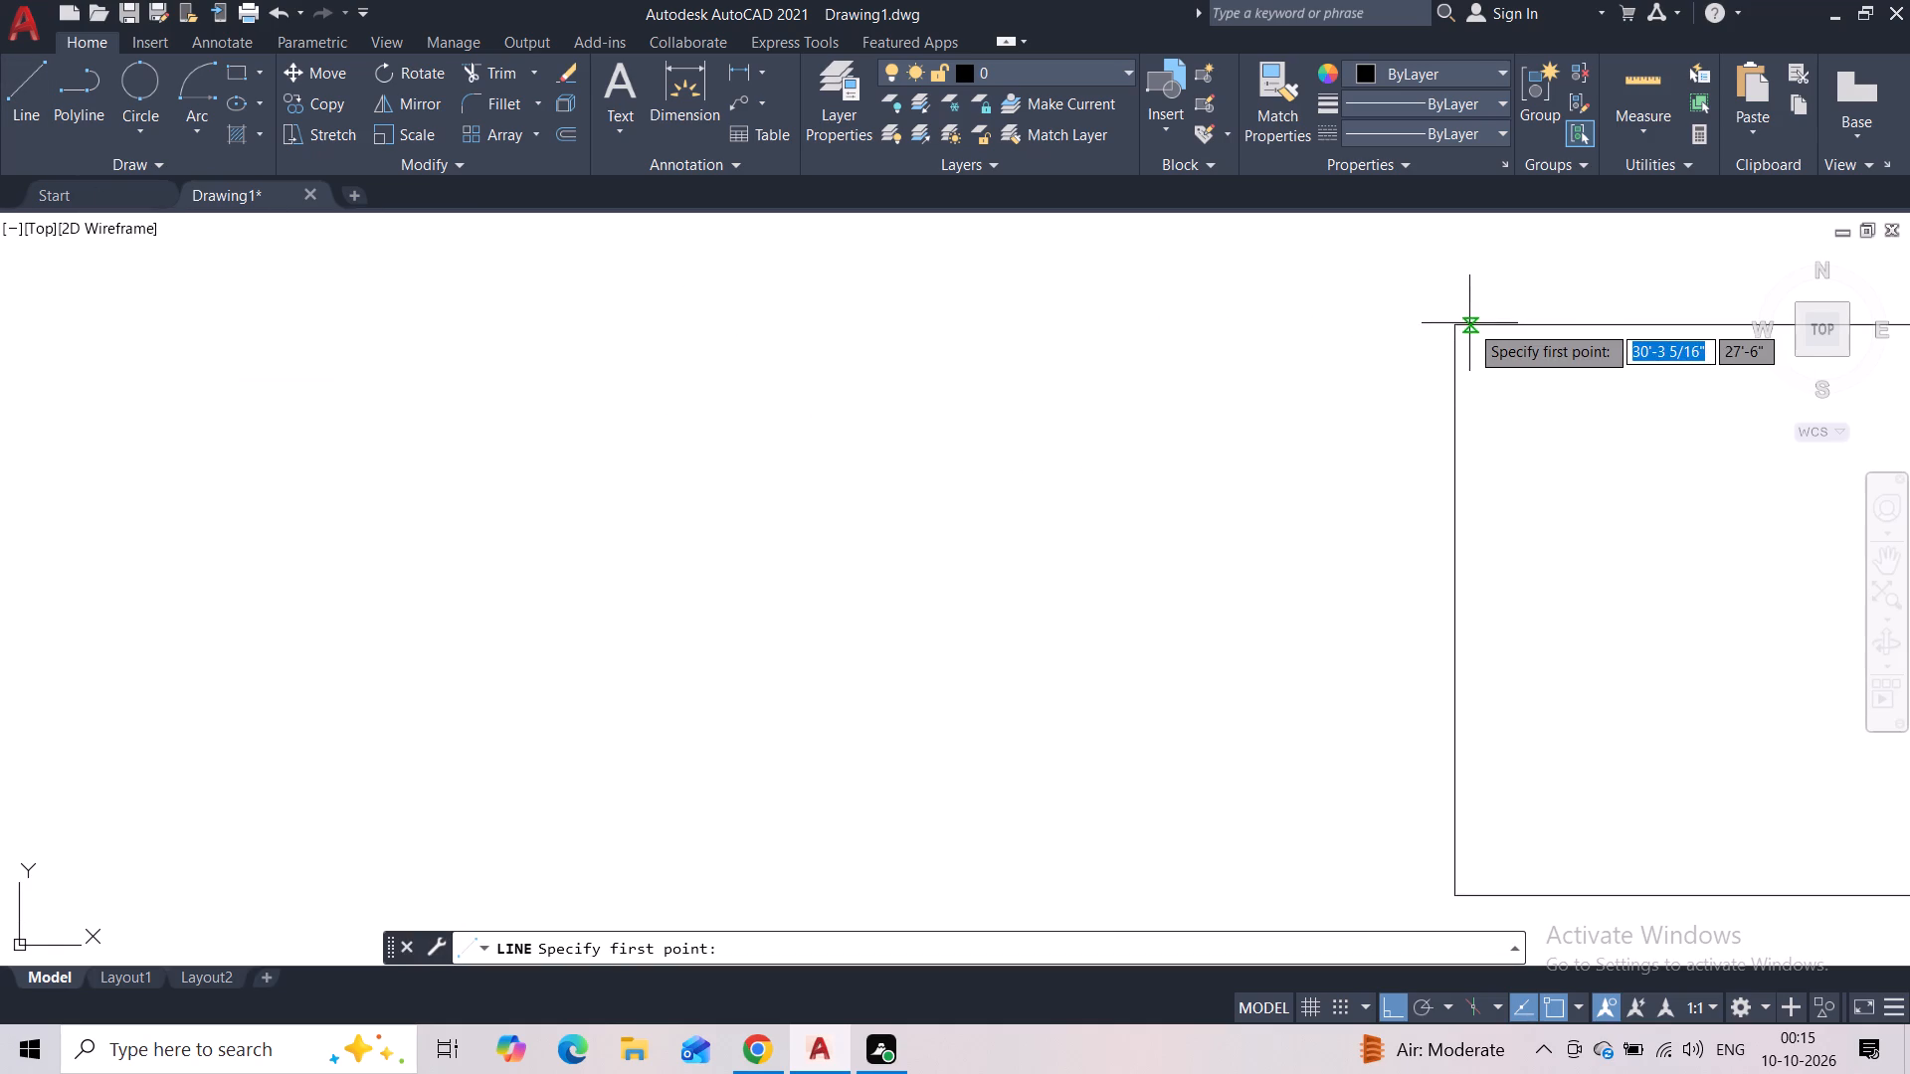
pyautogui.click(1452, 325)
pyautogui.scroll(-3, 992, 460)
pyautogui.moveTo(653, 502); pyautogui.dragTo(1117, 500, button='middle')
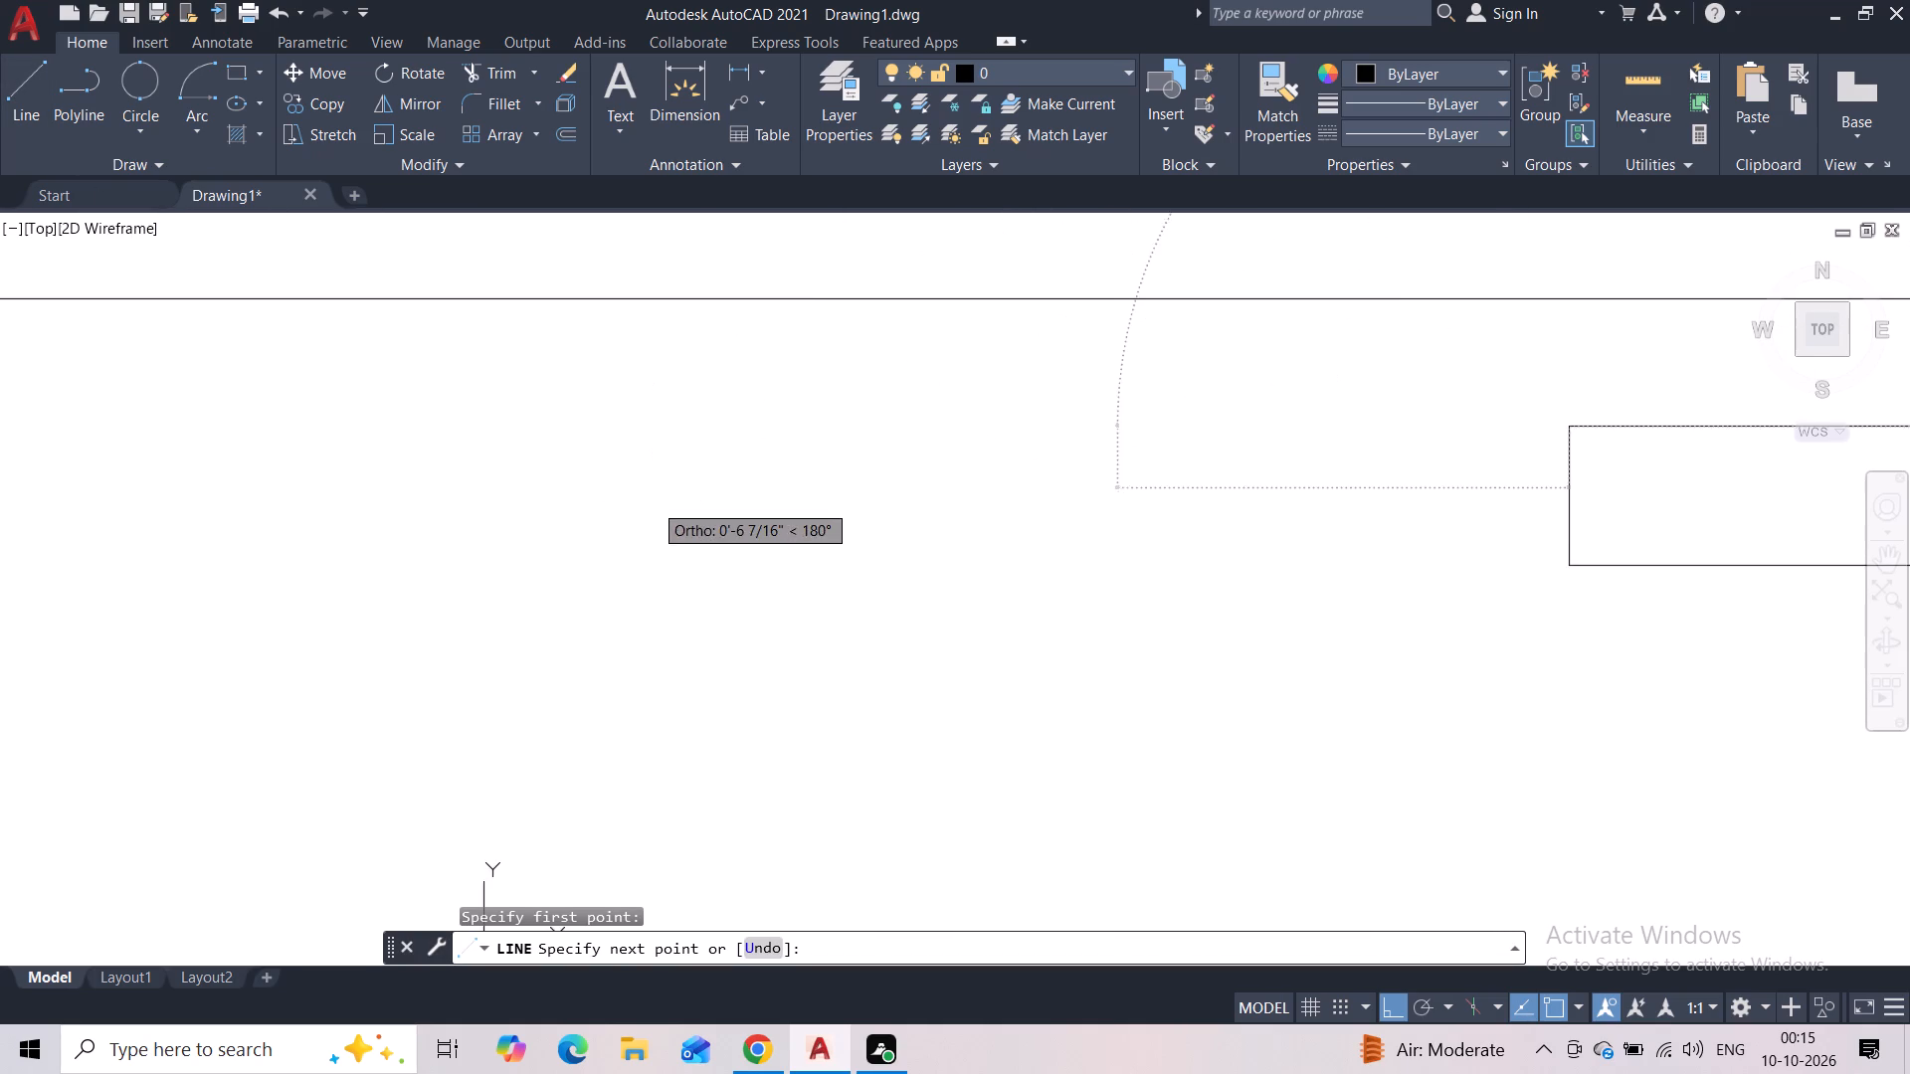
pyautogui.scroll(-5, 601, 565)
pyautogui.moveTo(317, 591); pyautogui.dragTo(1296, 603, button='middle')
pyautogui.moveTo(306, 636); pyautogui.dragTo(286, 636, button='middle')
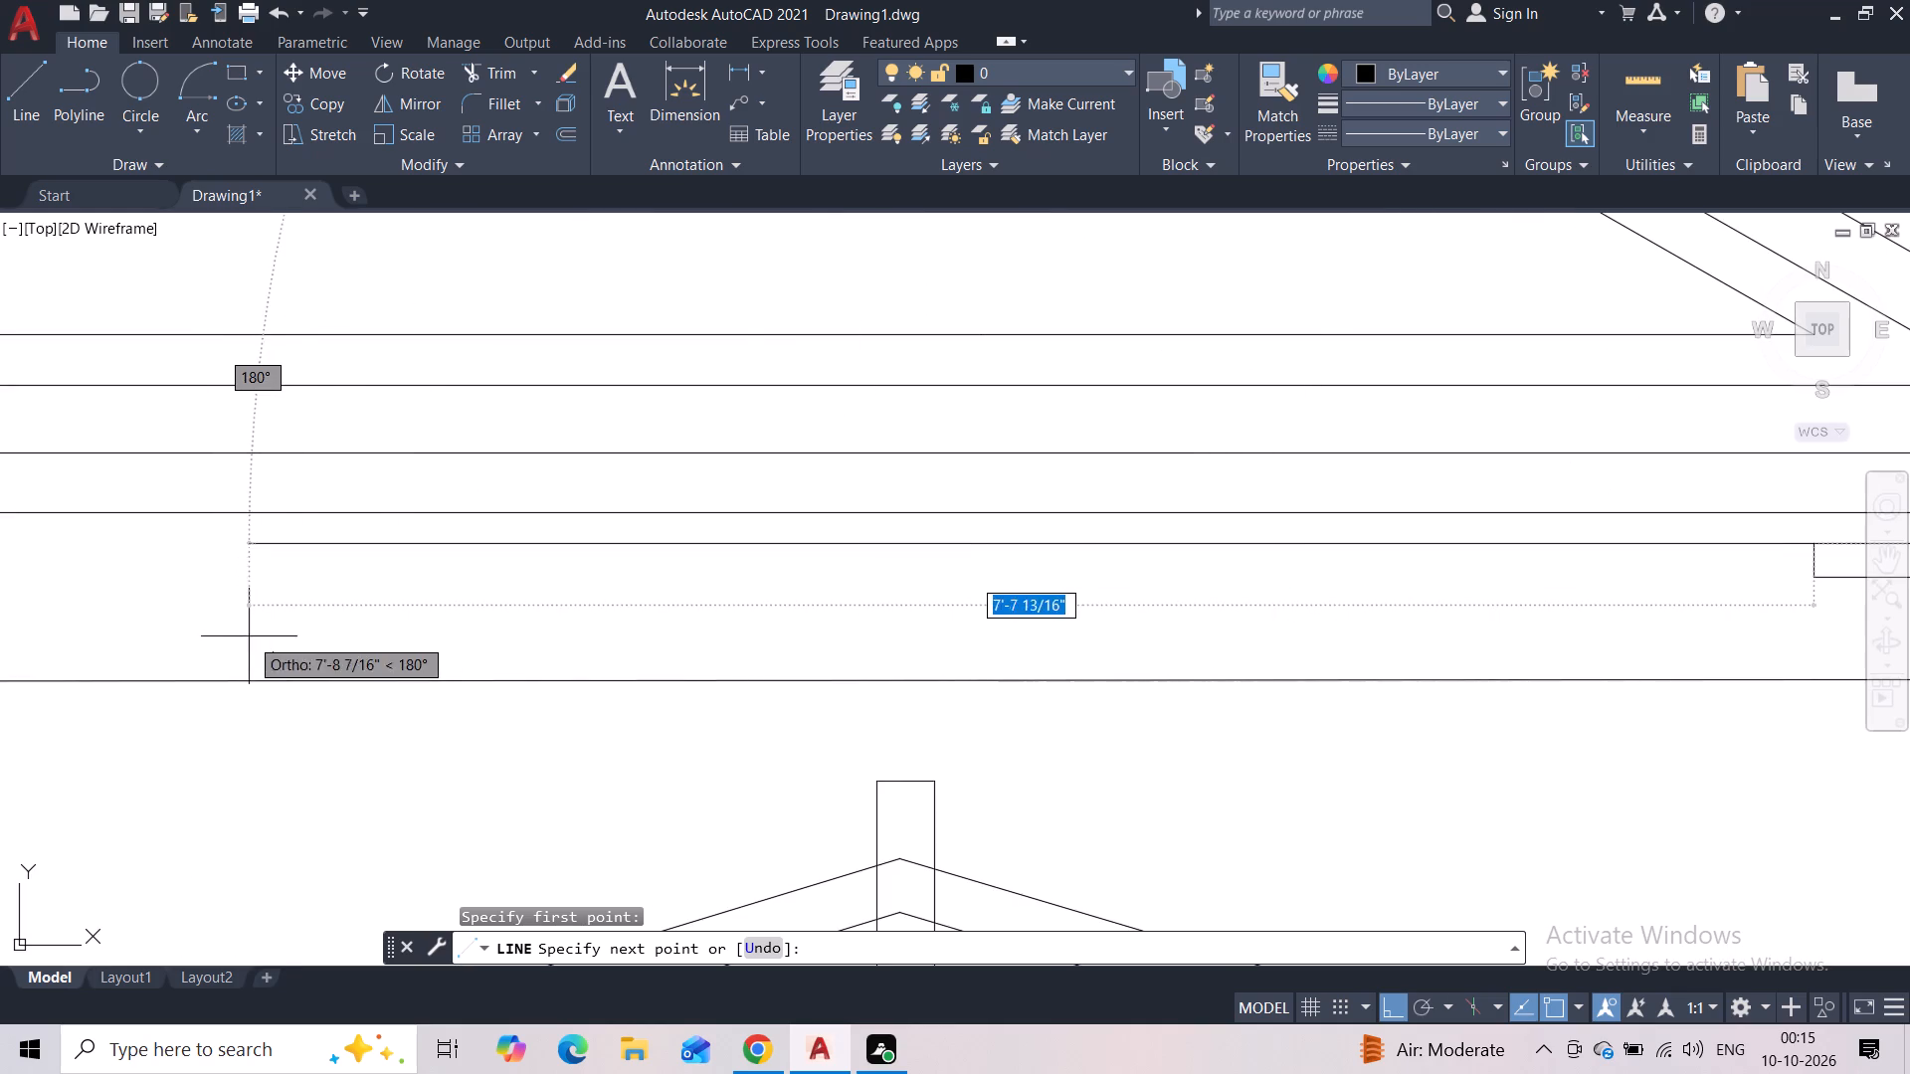
pyautogui.moveTo(286, 636); pyautogui.dragTo(1074, 636, button='middle')
pyautogui.scroll(-4, 458, 678)
pyautogui.moveTo(238, 678); pyautogui.dragTo(1220, 562, button='middle')
pyautogui.scroll(1, 792, 570)
pyautogui.scroll(3, 635, 544)
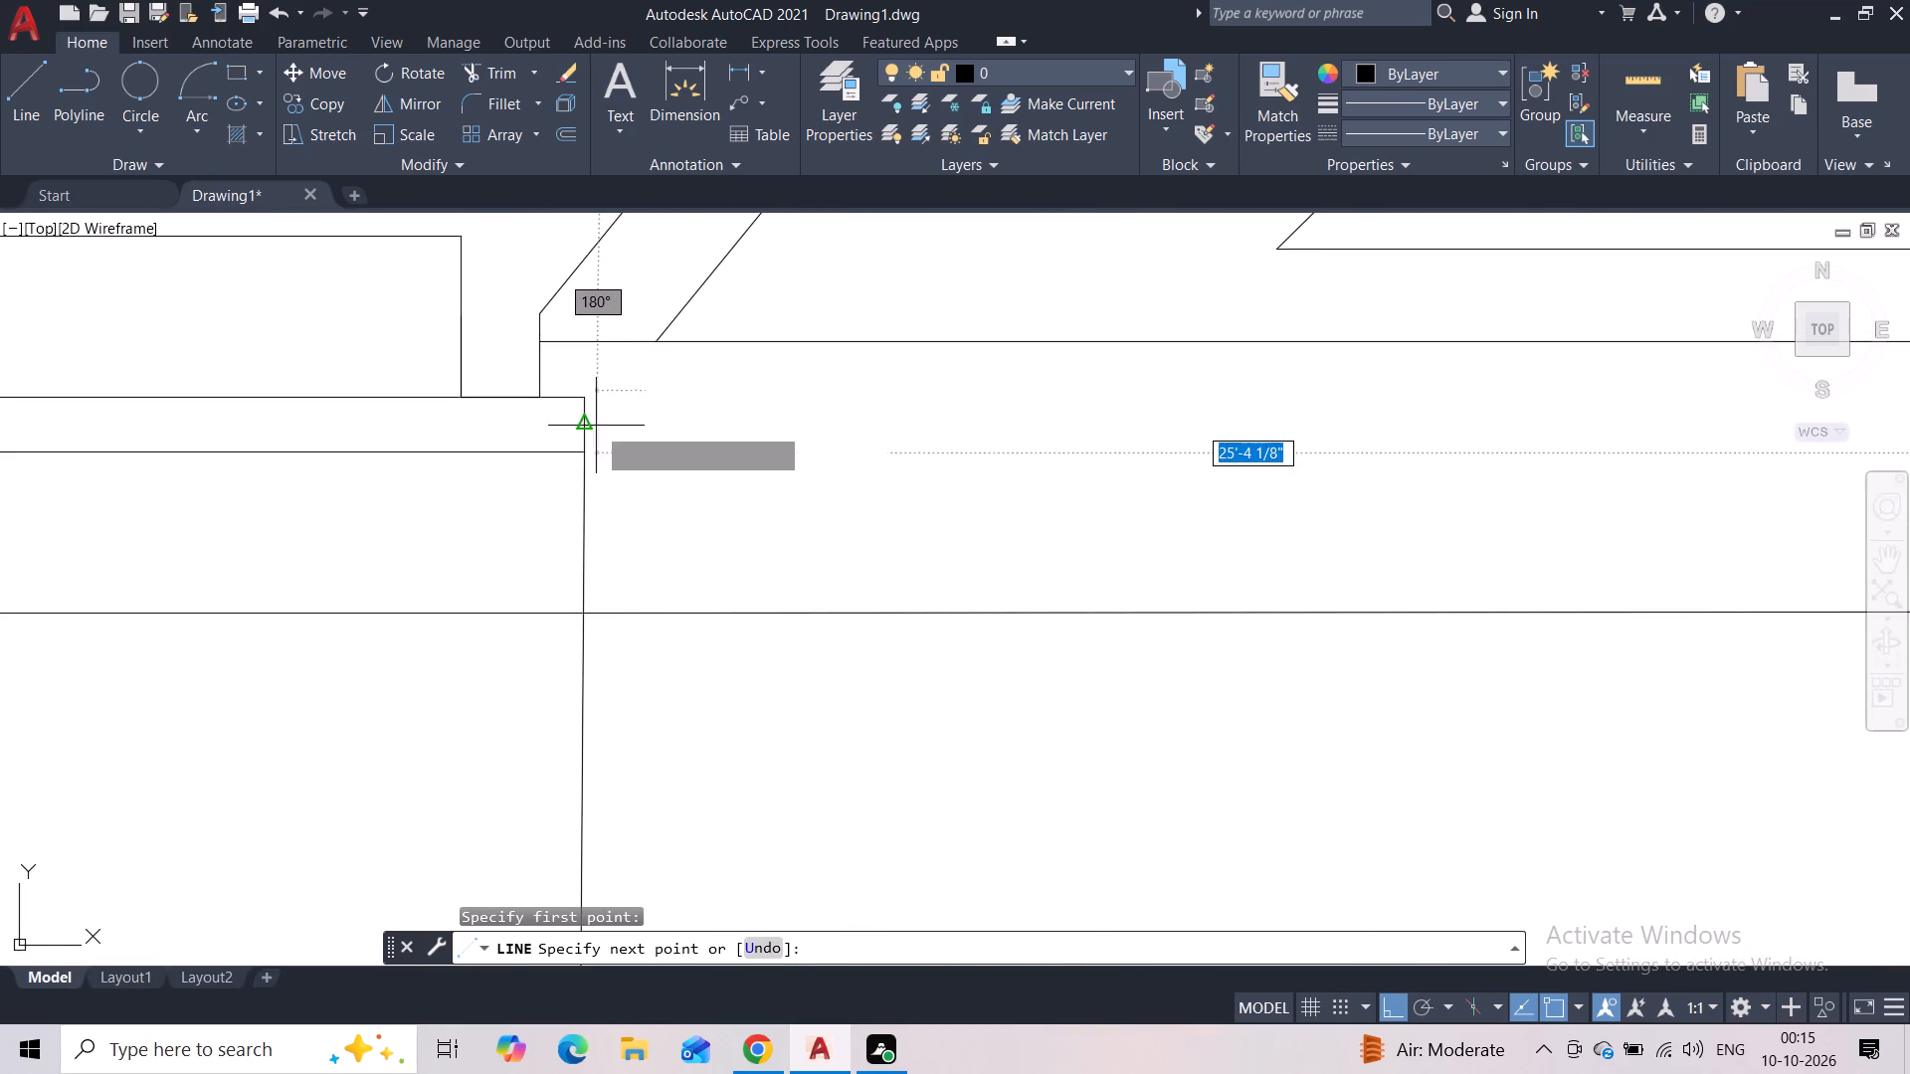
pyautogui.click(581, 403)
pyautogui.press('Escape')
# Copy the new horizontal line down from the left upright's top inner corner to the lower cap band line.
pyautogui.click(659, 400)
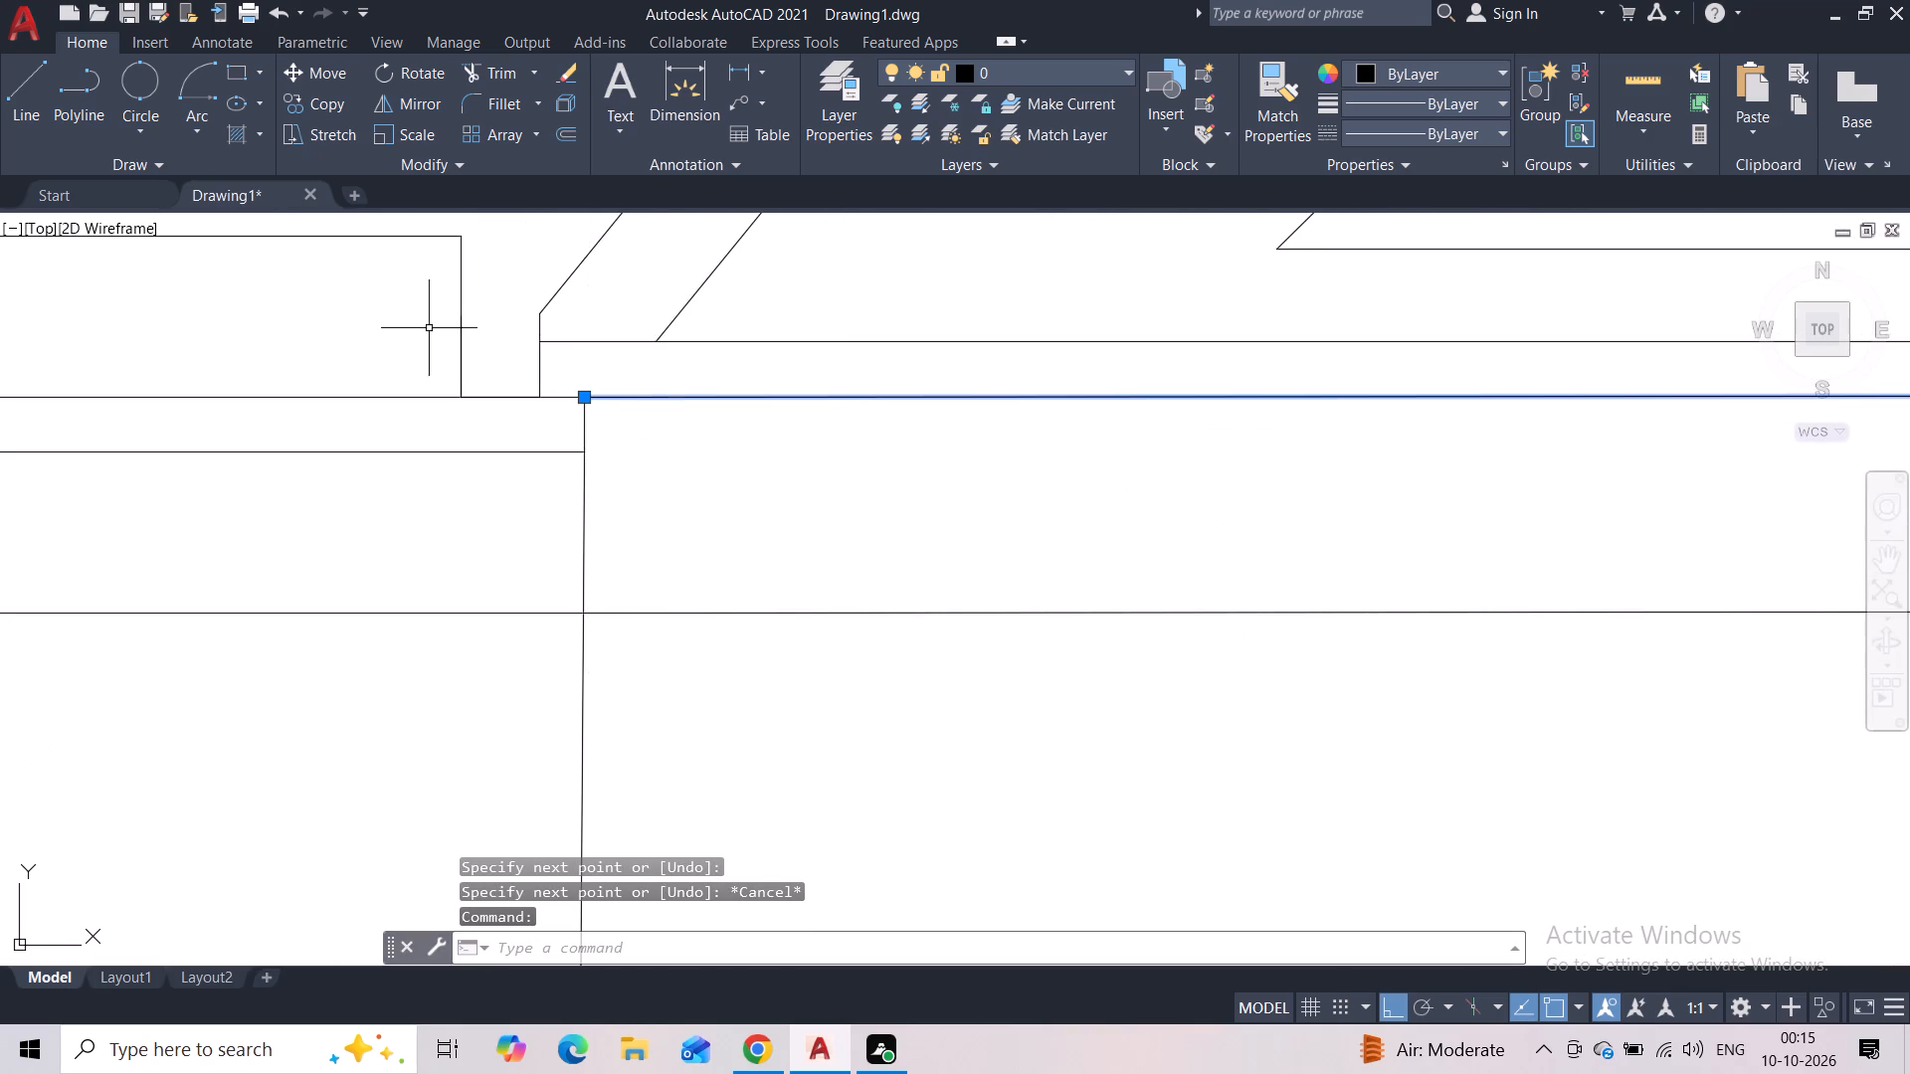
pyautogui.click(346, 112)
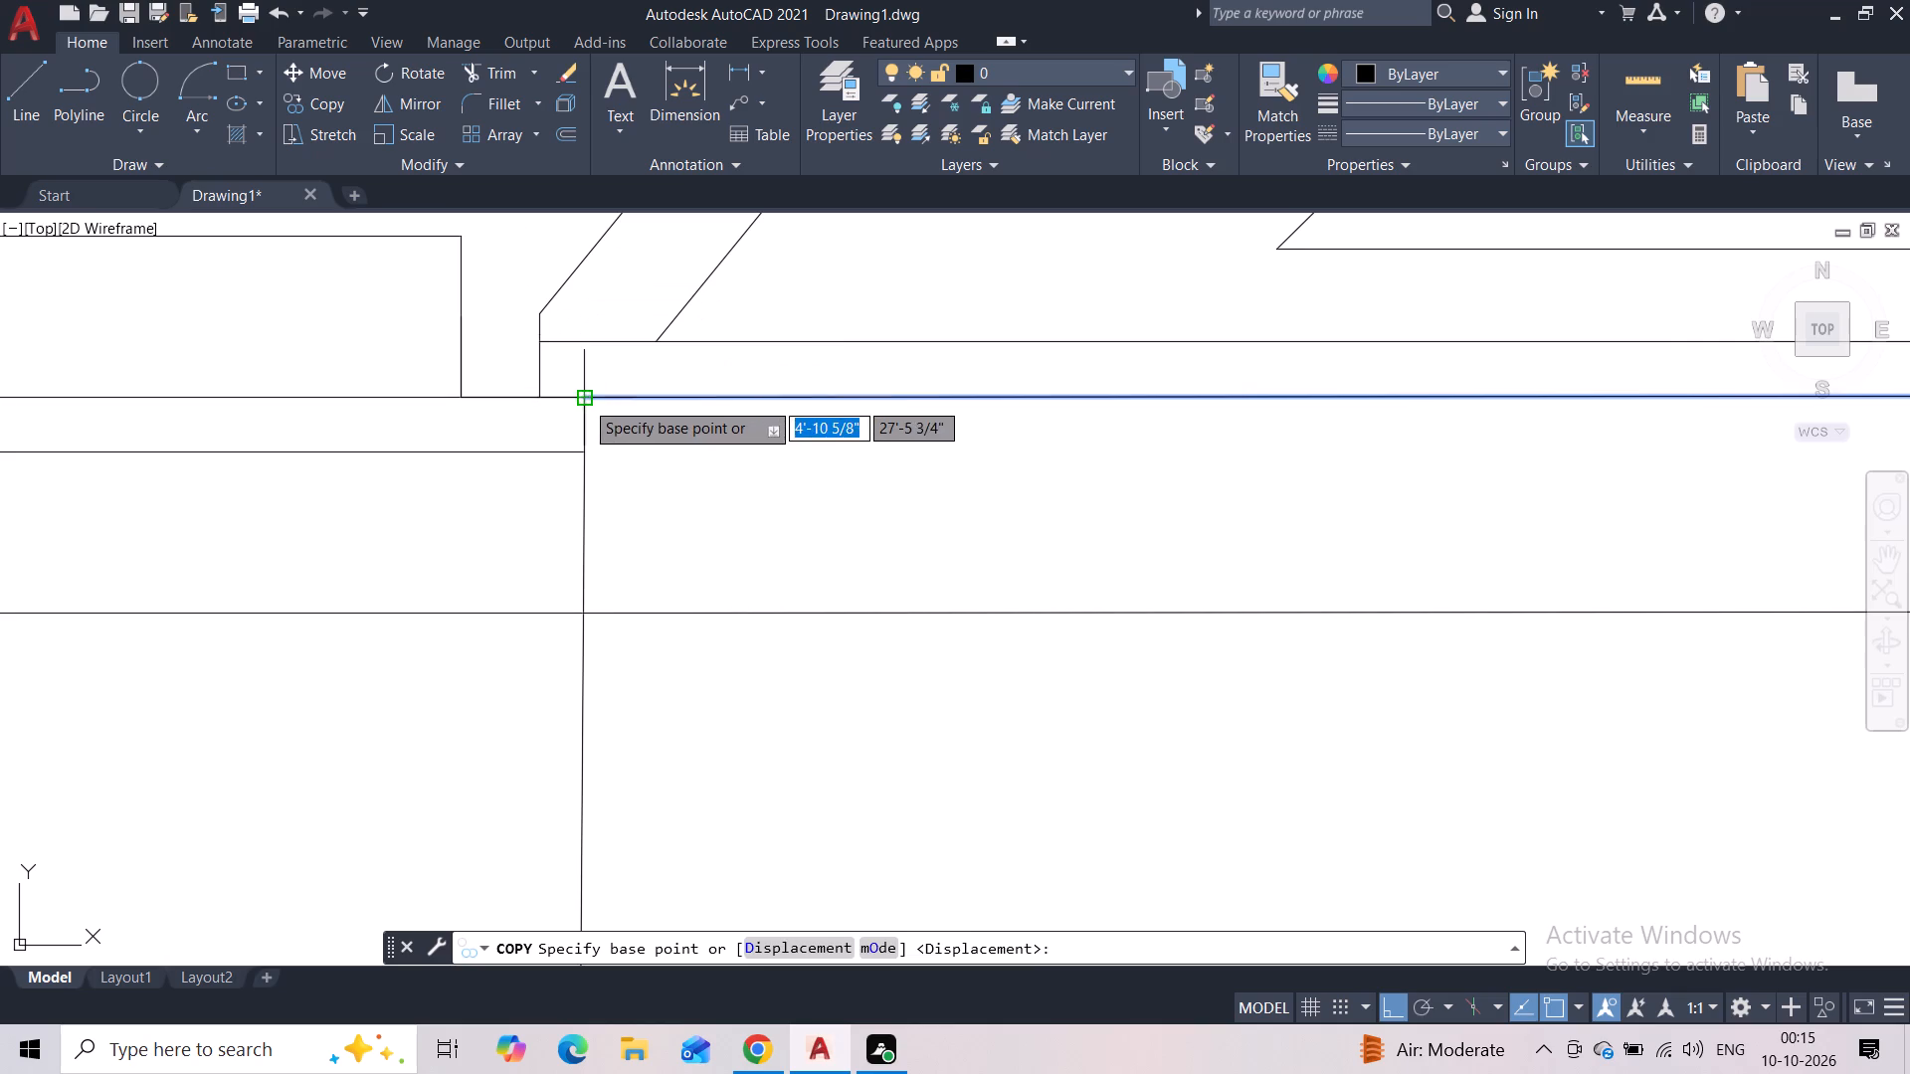
pyautogui.click(584, 400)
pyautogui.click(580, 450)
pyautogui.press('Escape')
# Trim away the short vertical line where the two new horizontal lines meet the right cap band.
pyautogui.scroll(-3, 711, 470)
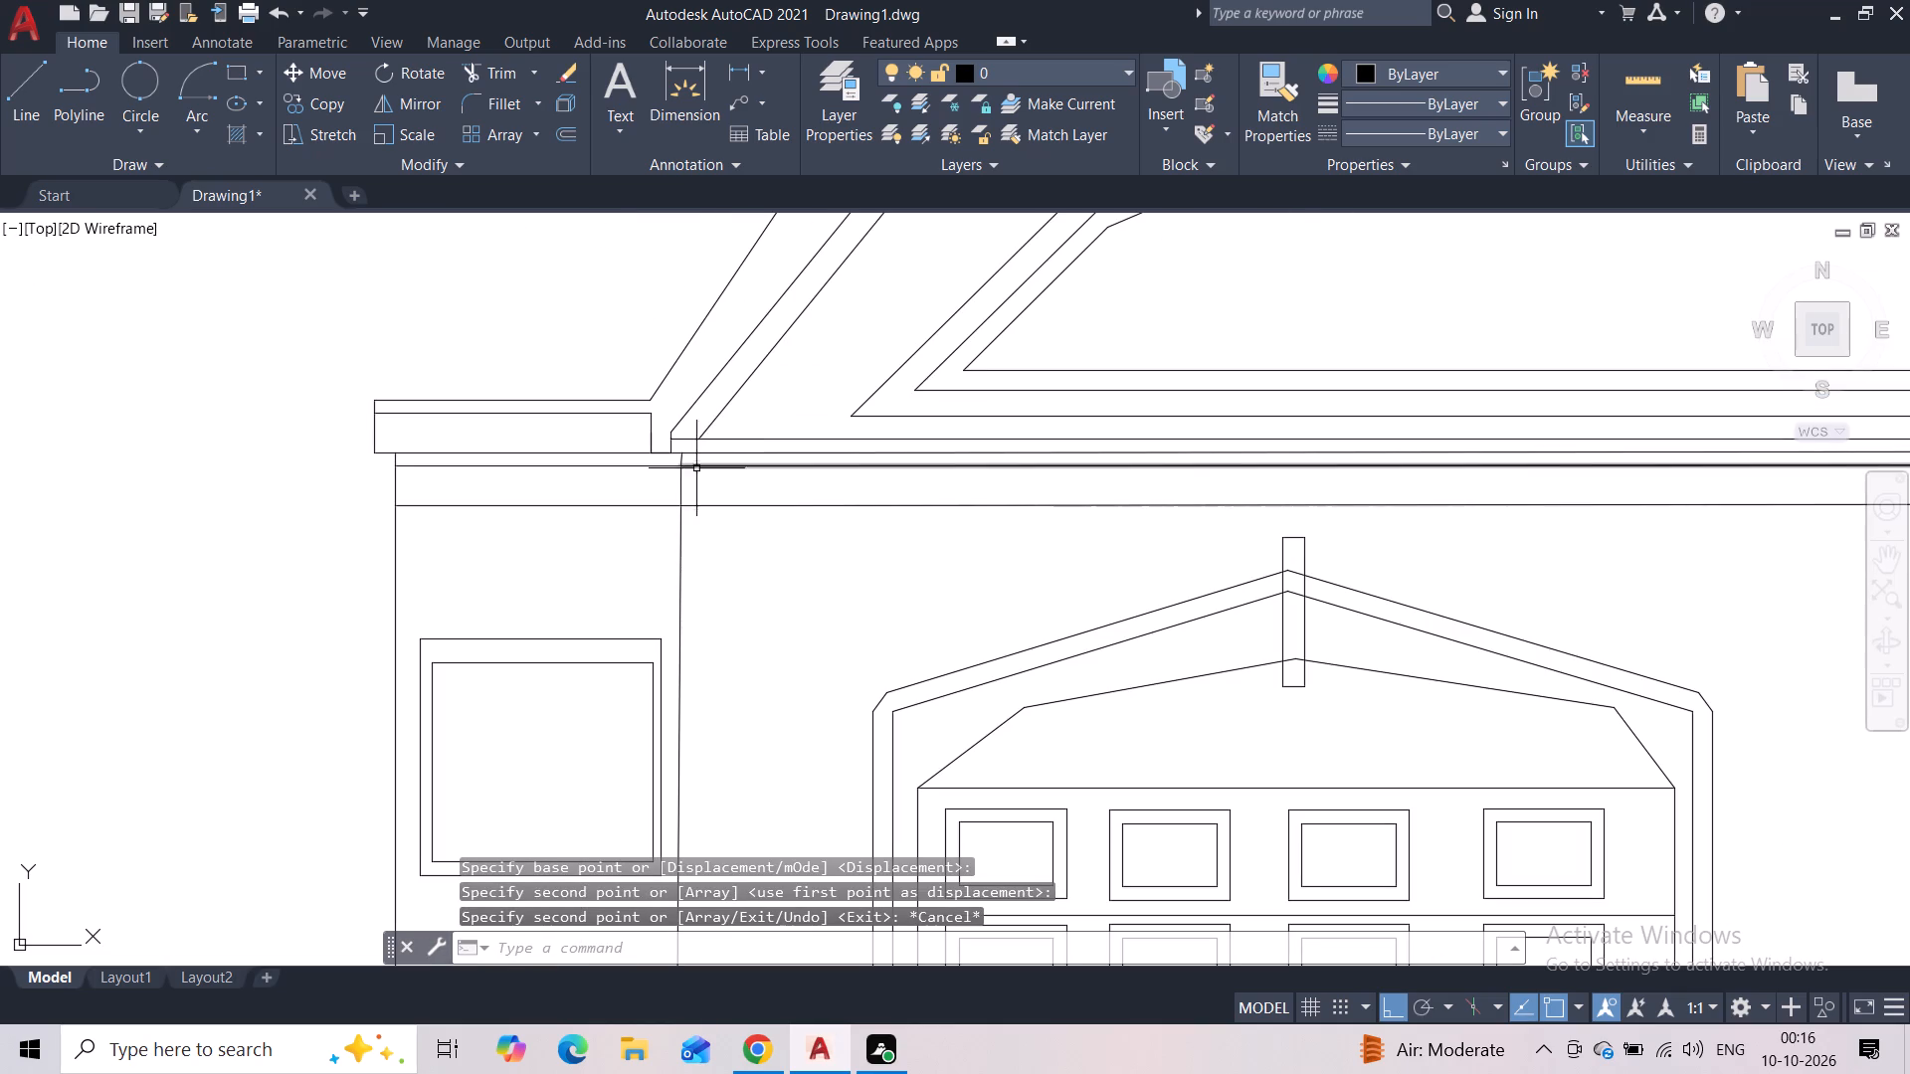
pyautogui.moveTo(1270, 485); pyautogui.dragTo(539, 527, button='middle')
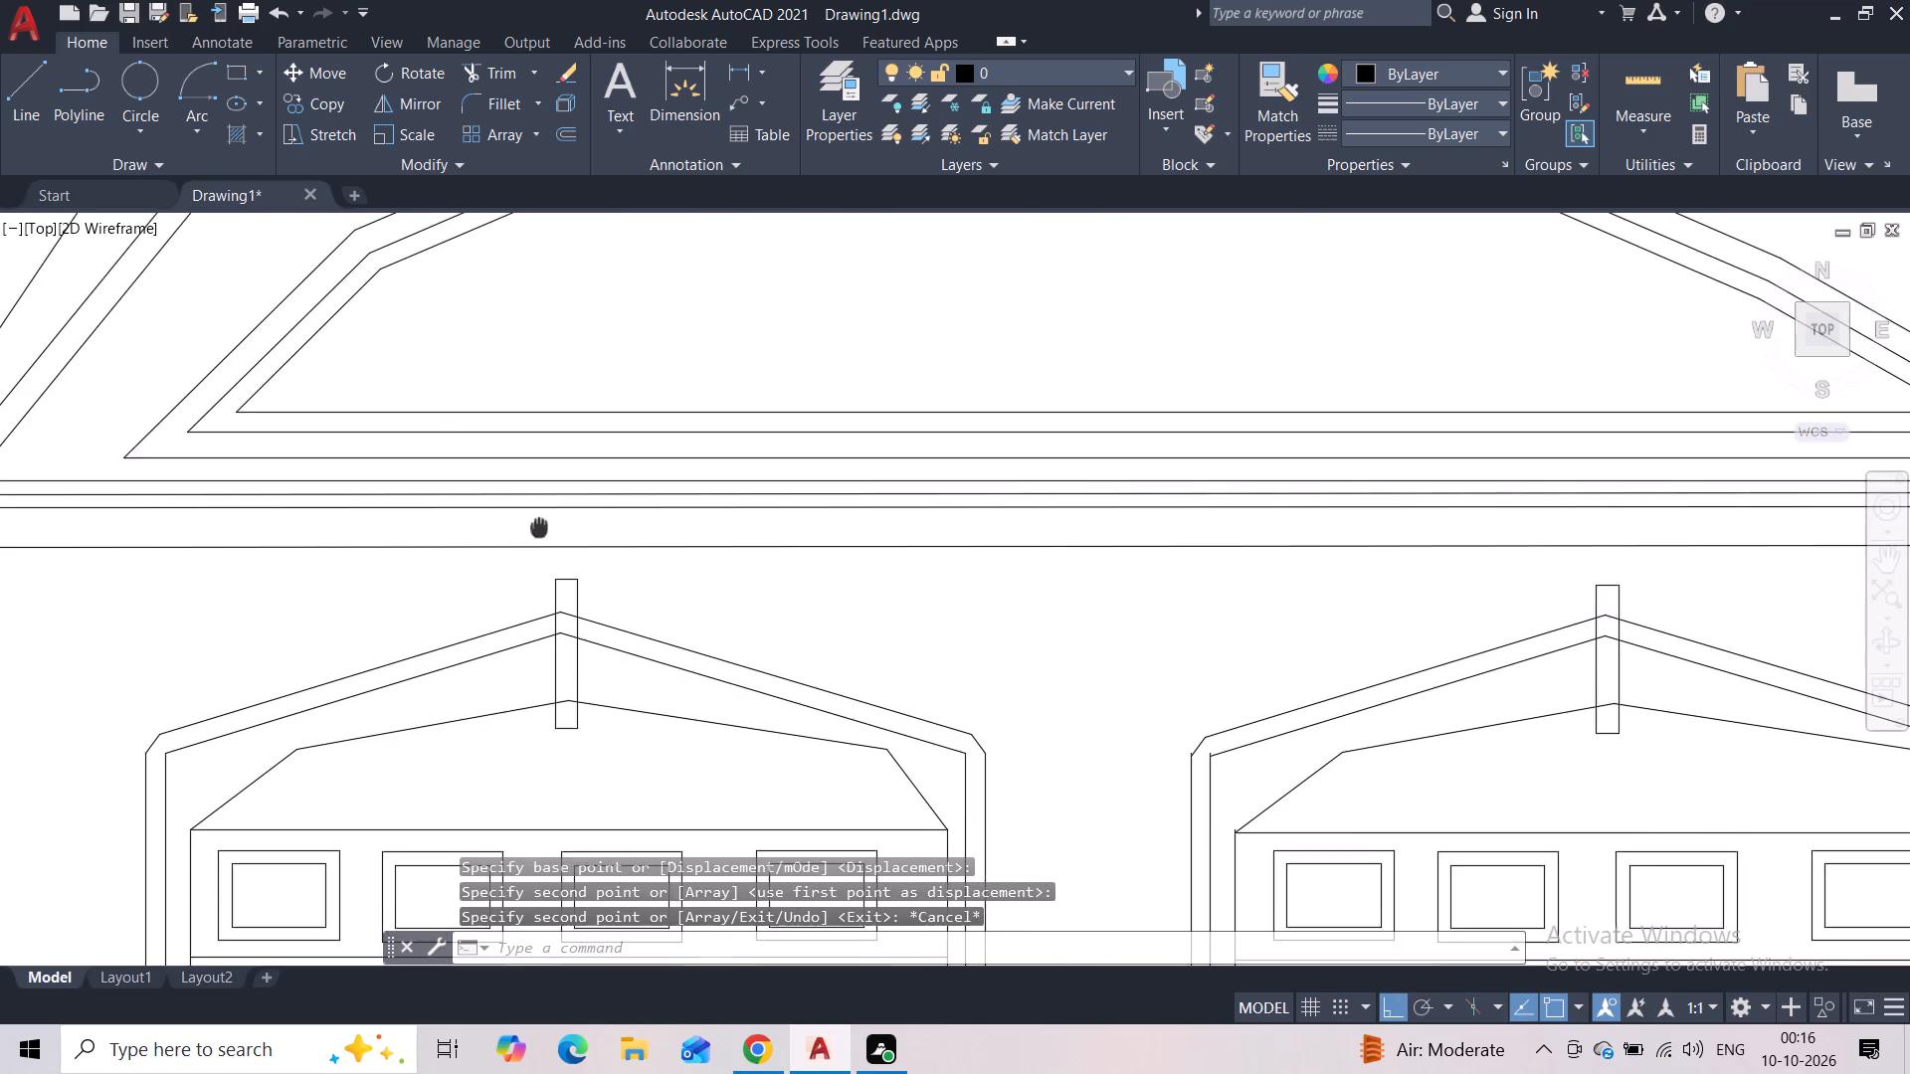
pyautogui.moveTo(539, 527); pyautogui.dragTo(549, 527, button='middle')
pyautogui.scroll(-3, 1465, 510)
pyautogui.scroll(5, 1630, 519)
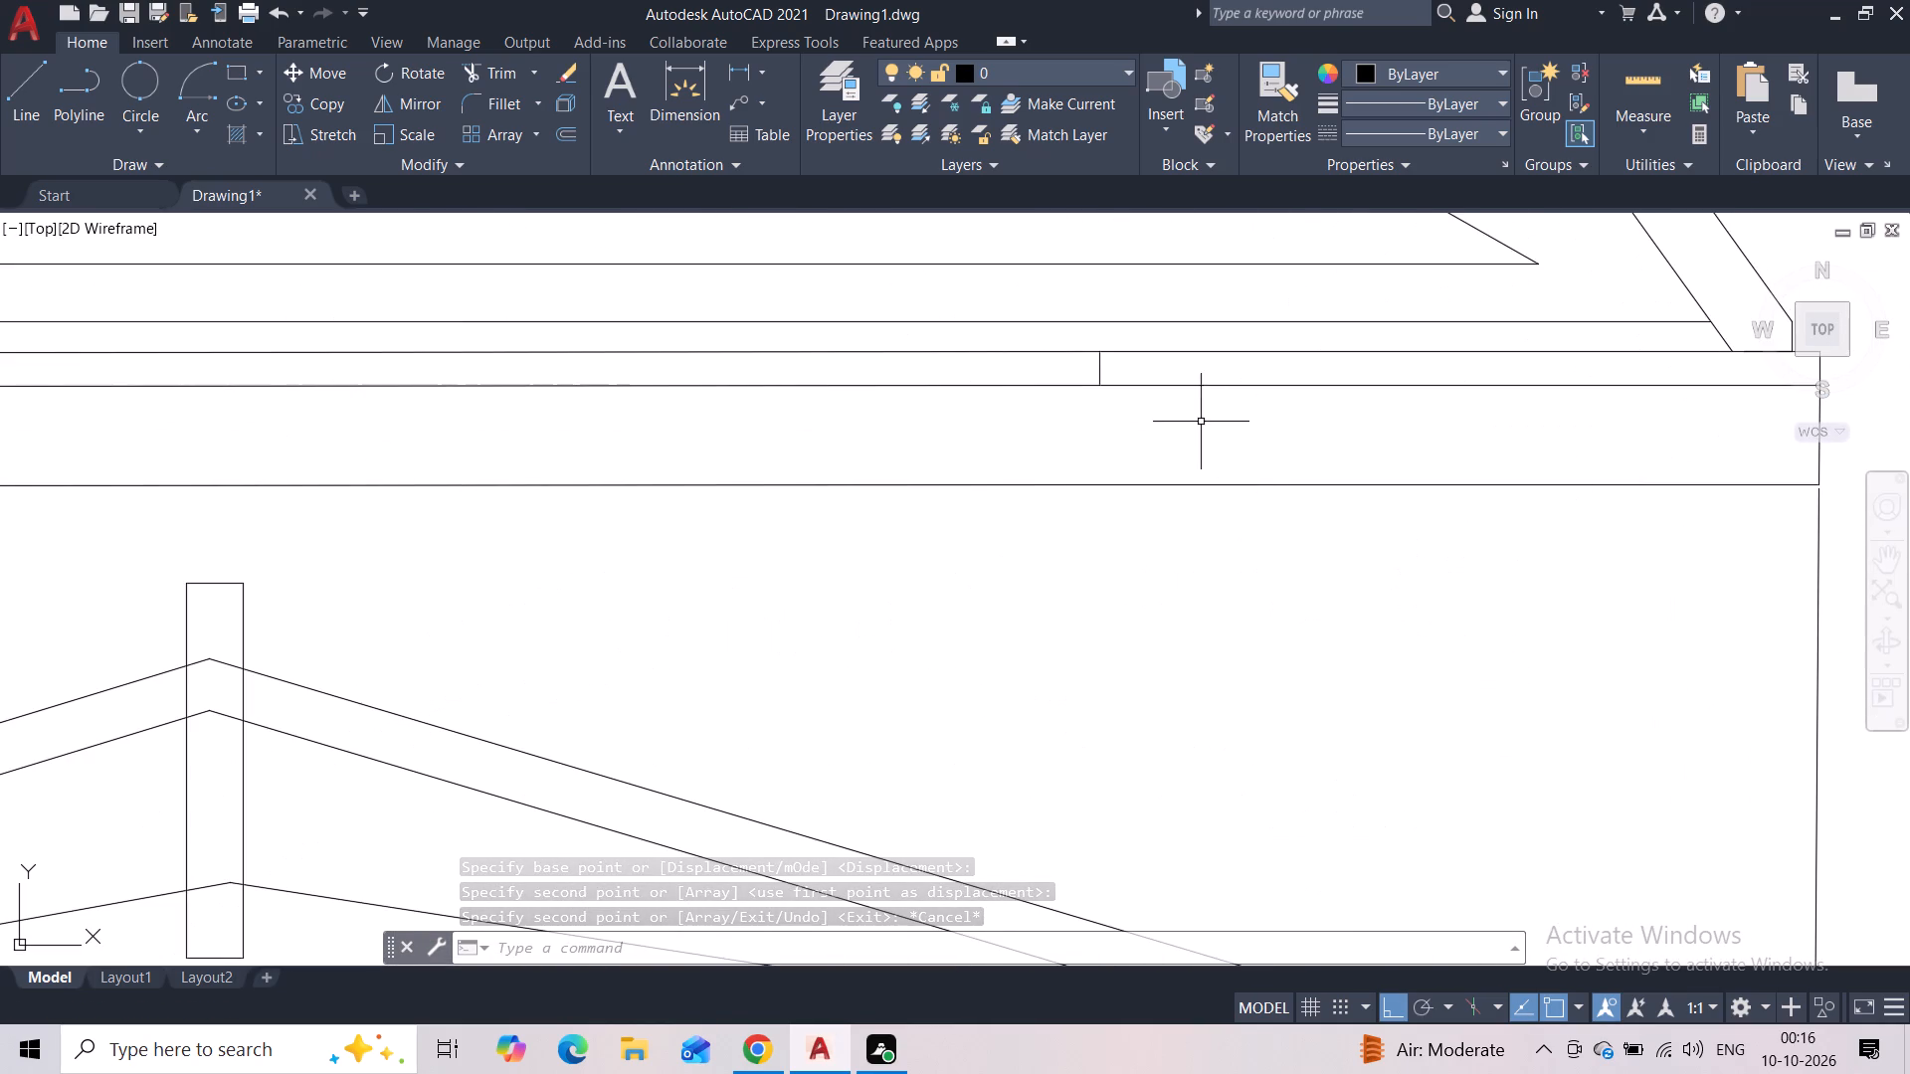
pyautogui.click(483, 79)
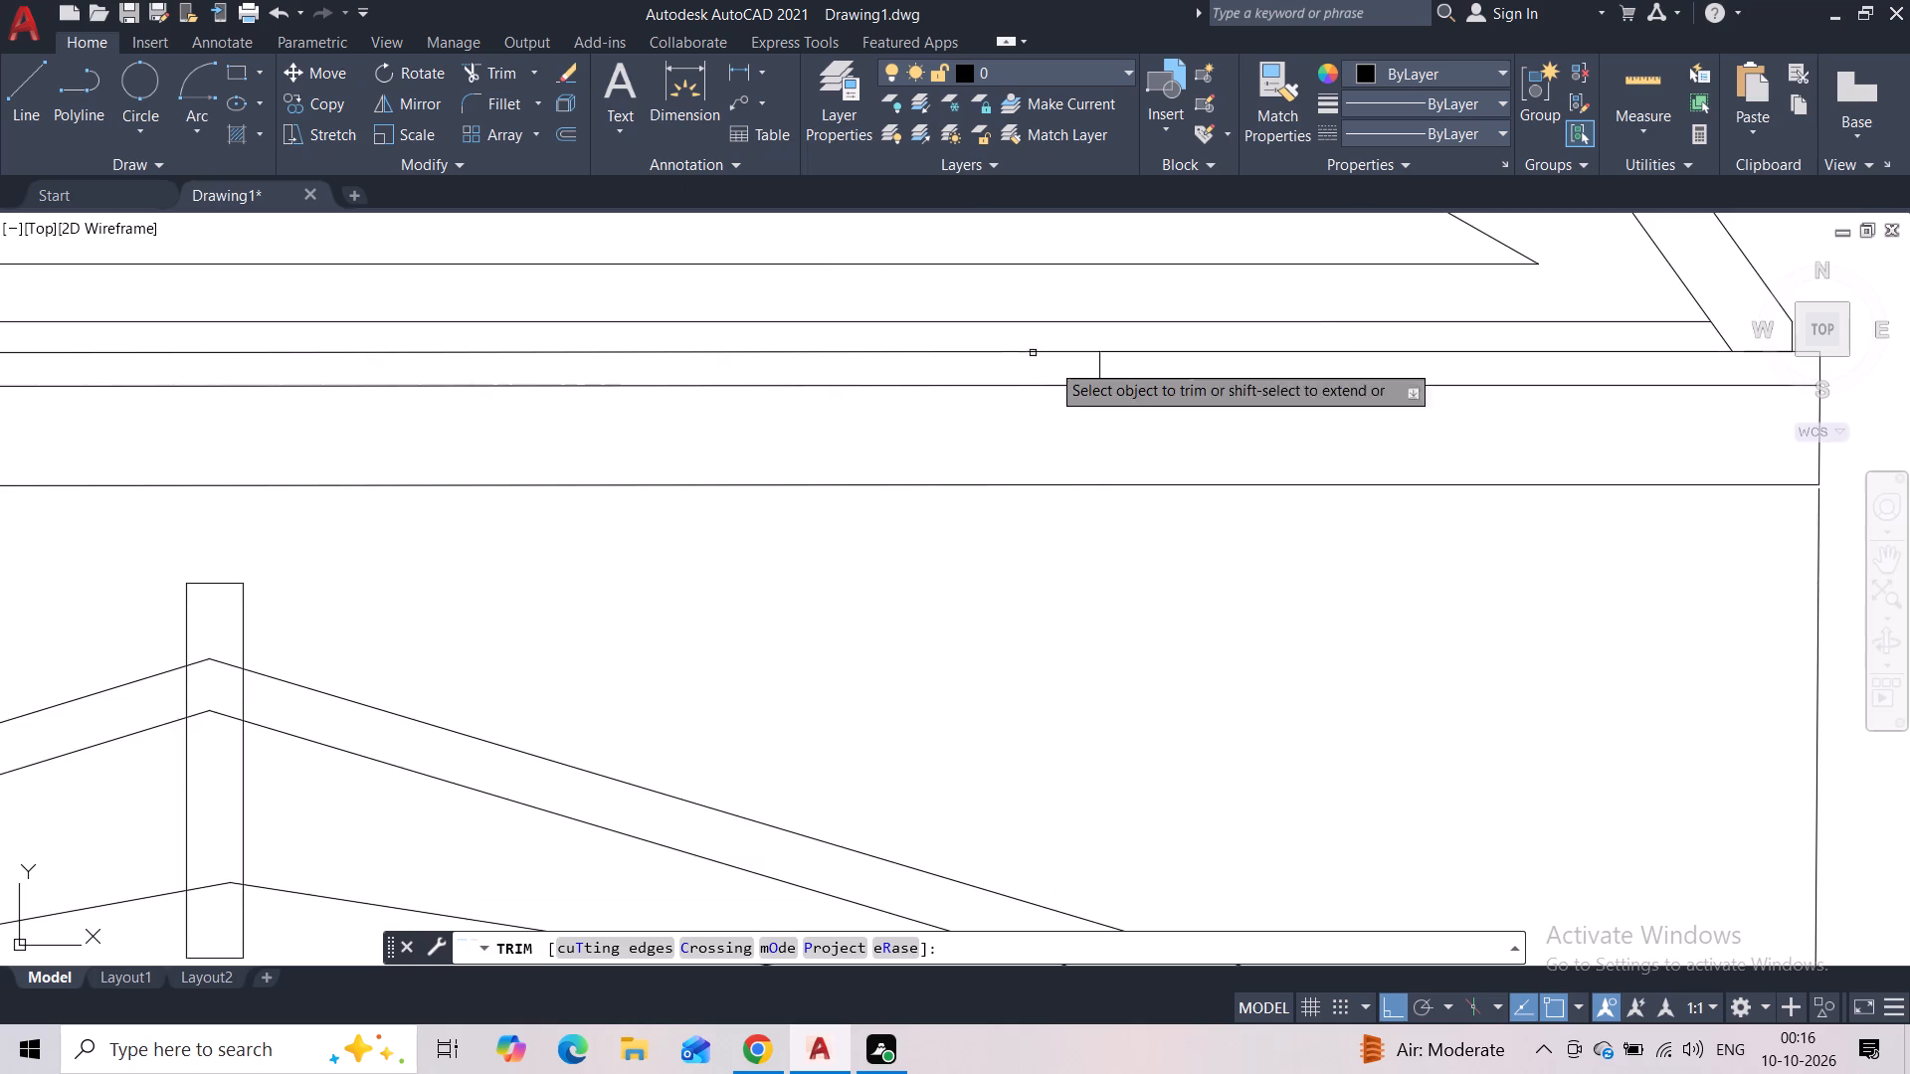
pyautogui.scroll(1, 1097, 376)
pyautogui.moveTo(1131, 370); pyautogui.dragTo(1036, 358)
pyautogui.press('Escape')
# Erase the long horizontal line at the outer arch's base, just above the cap band's top line.
pyautogui.scroll(-3, 1035, 358)
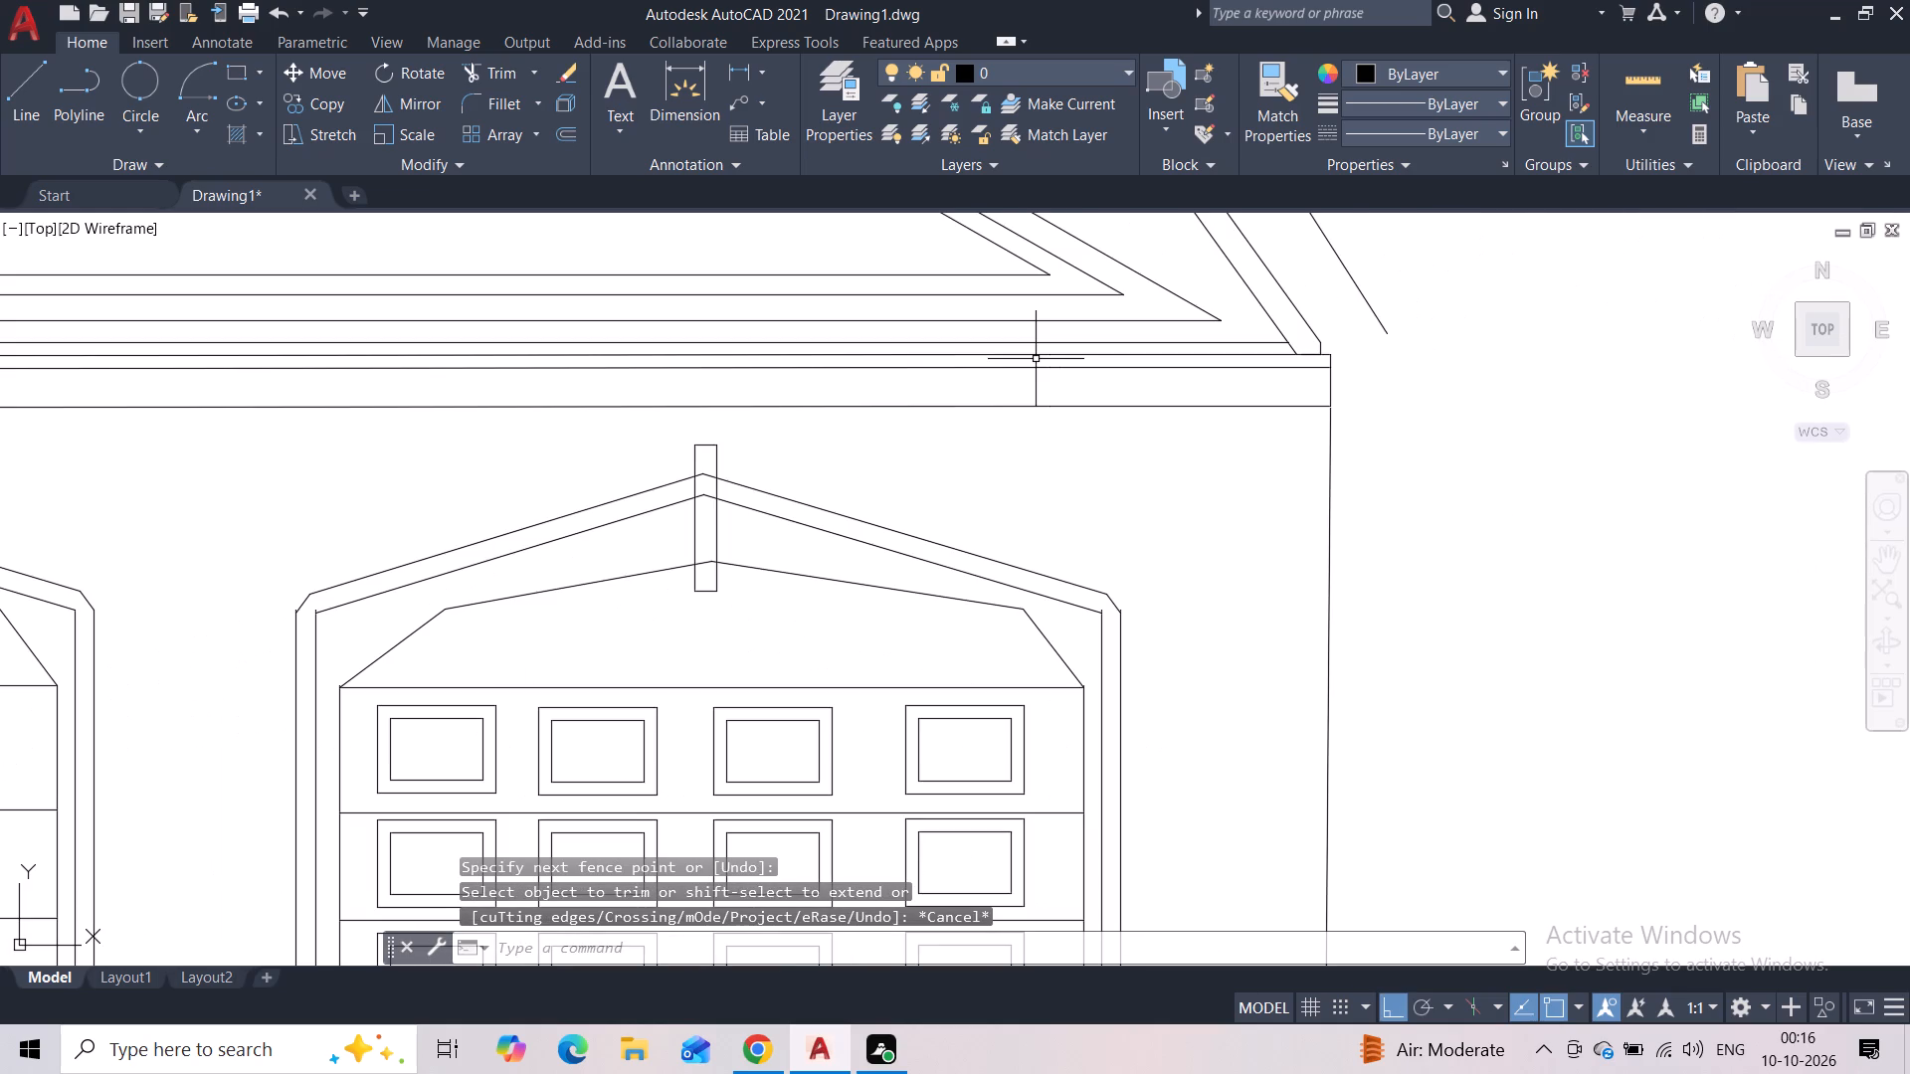
pyautogui.scroll(-3, 1143, 418)
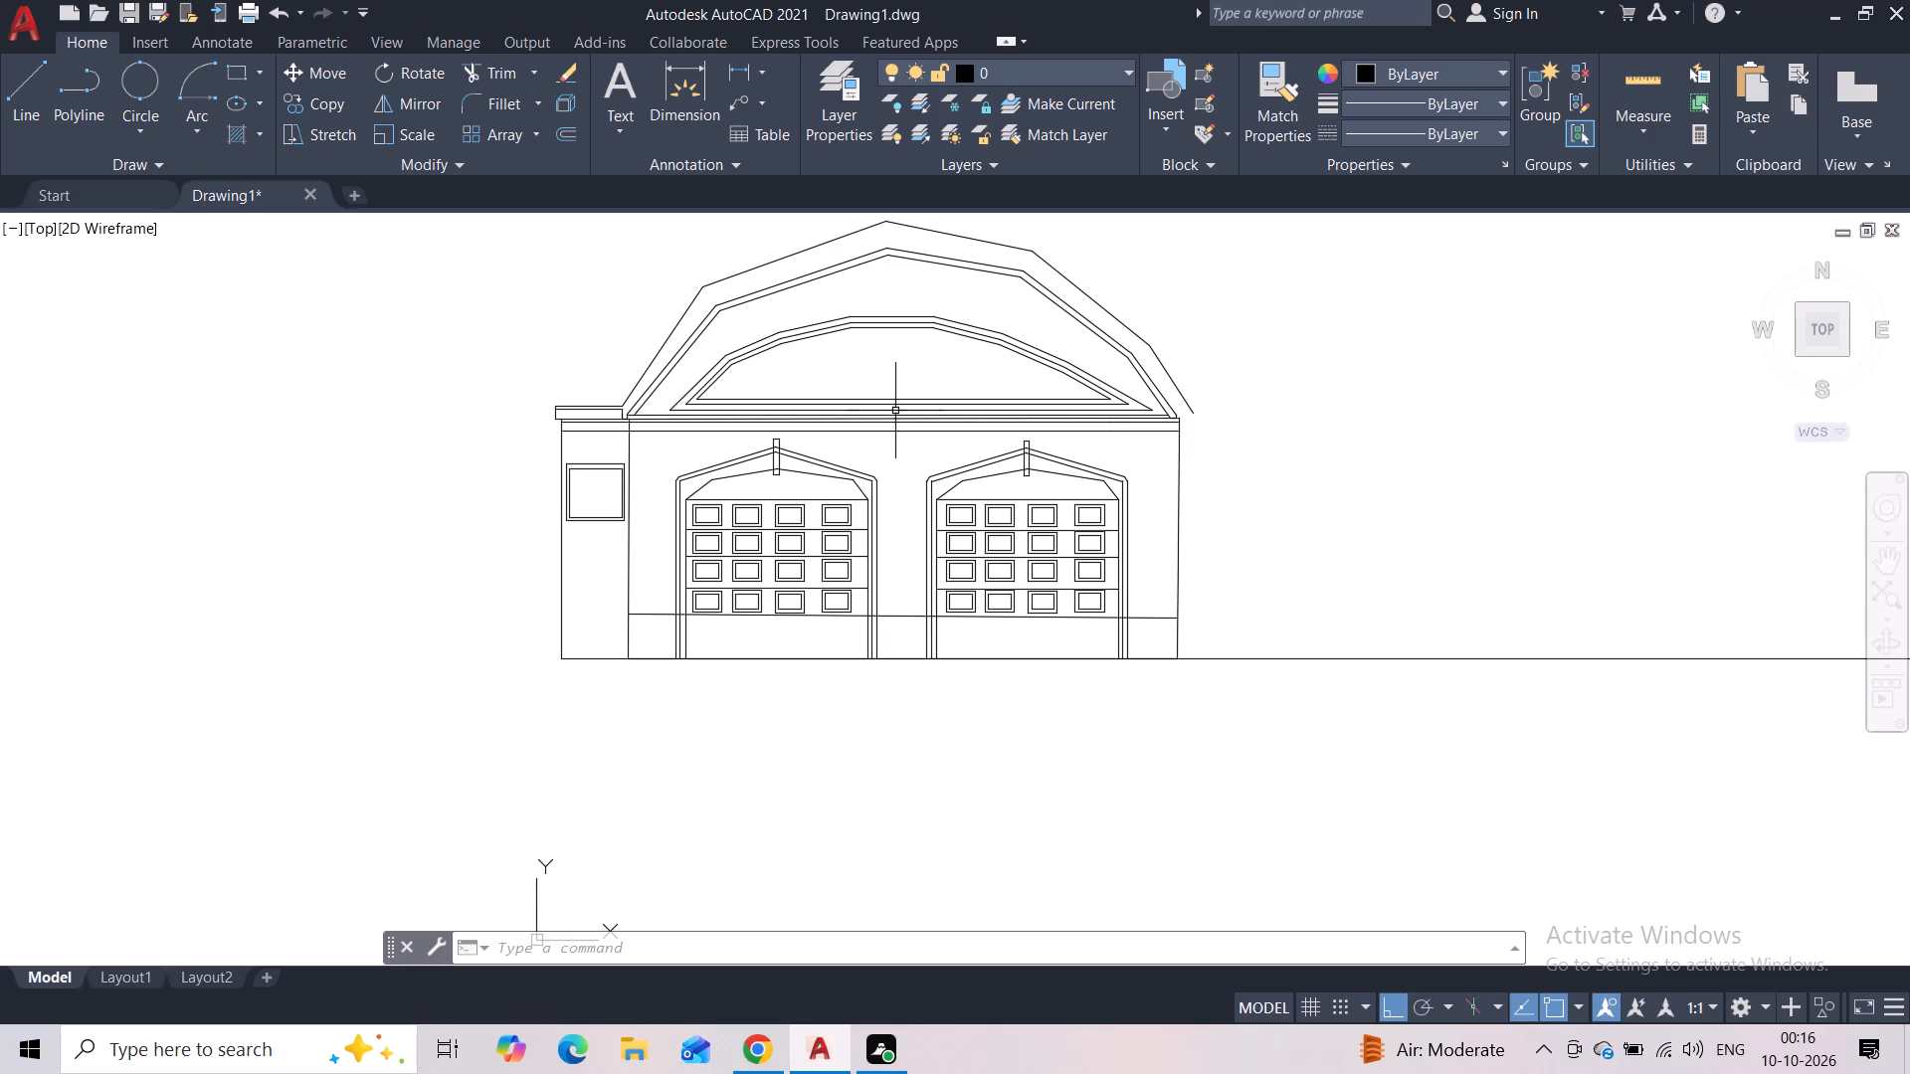
pyautogui.scroll(2, 677, 430)
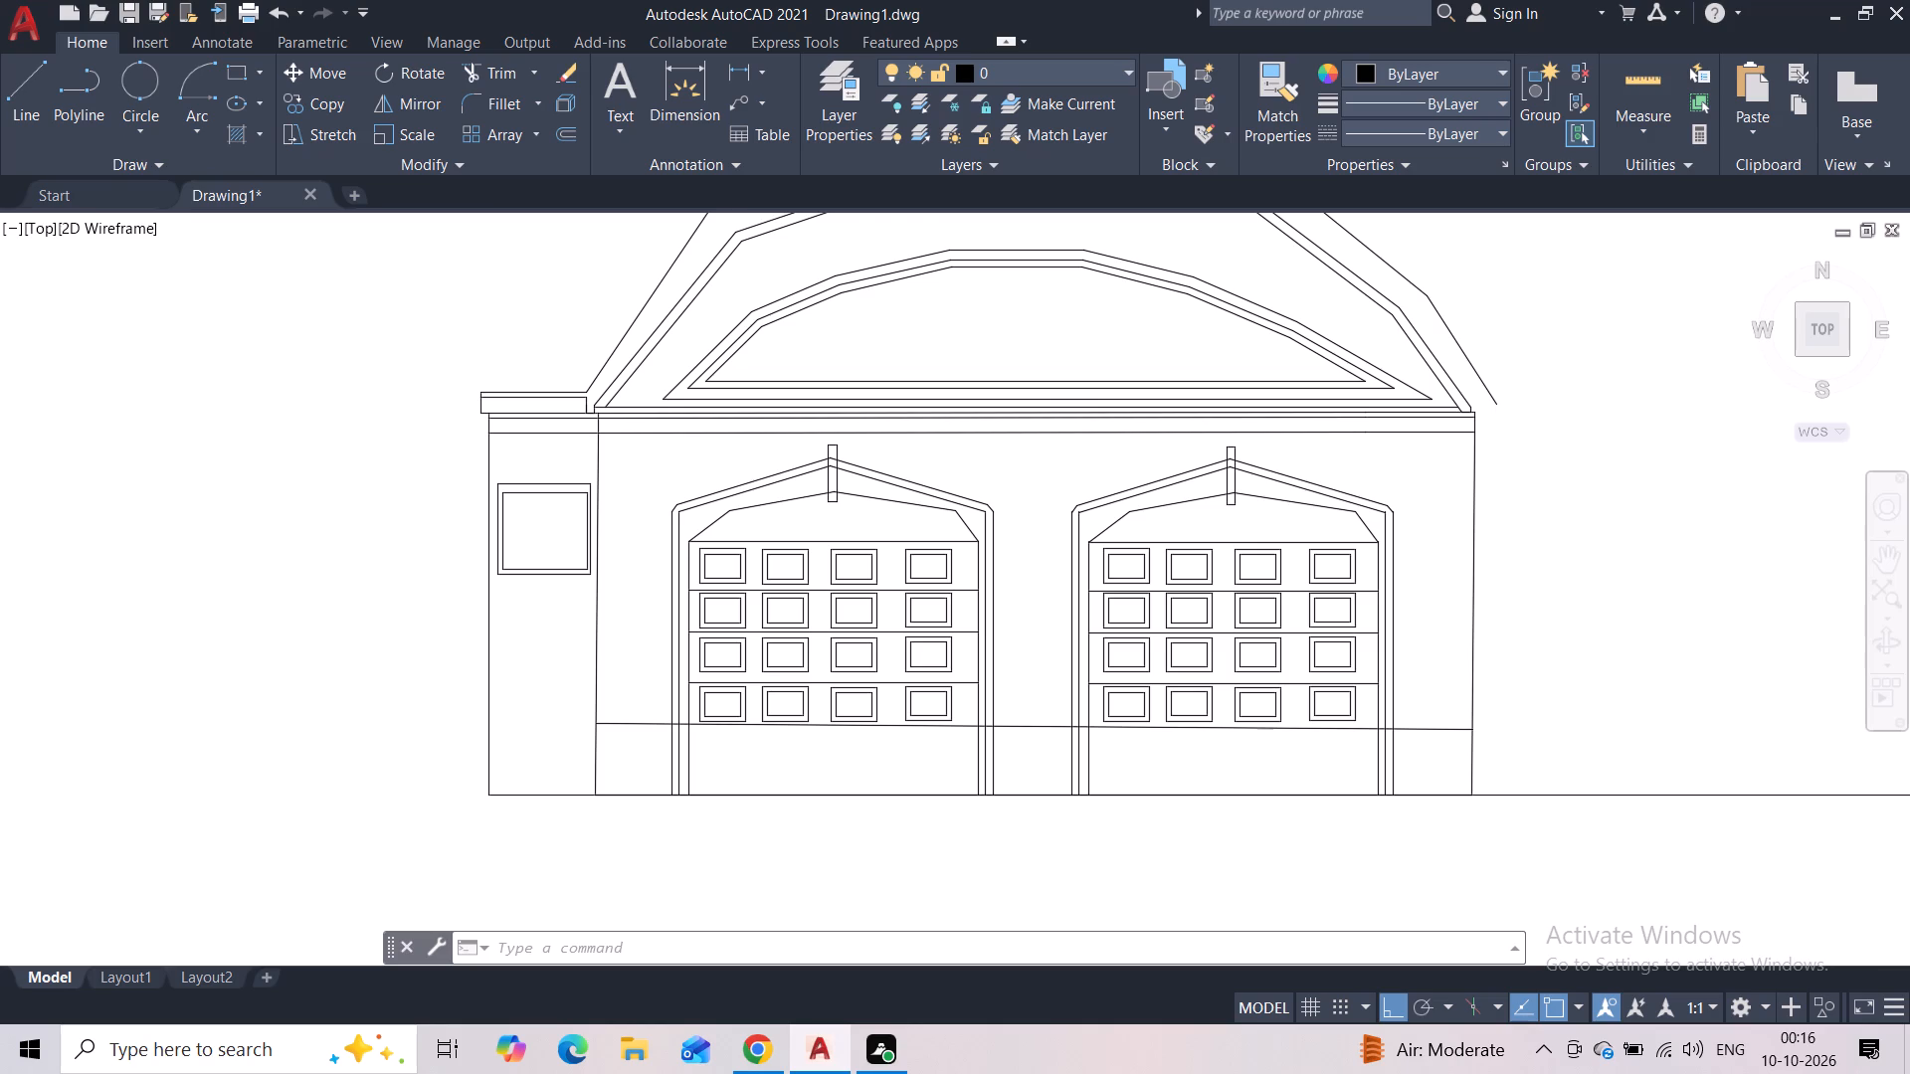
pyautogui.scroll(2, 651, 401)
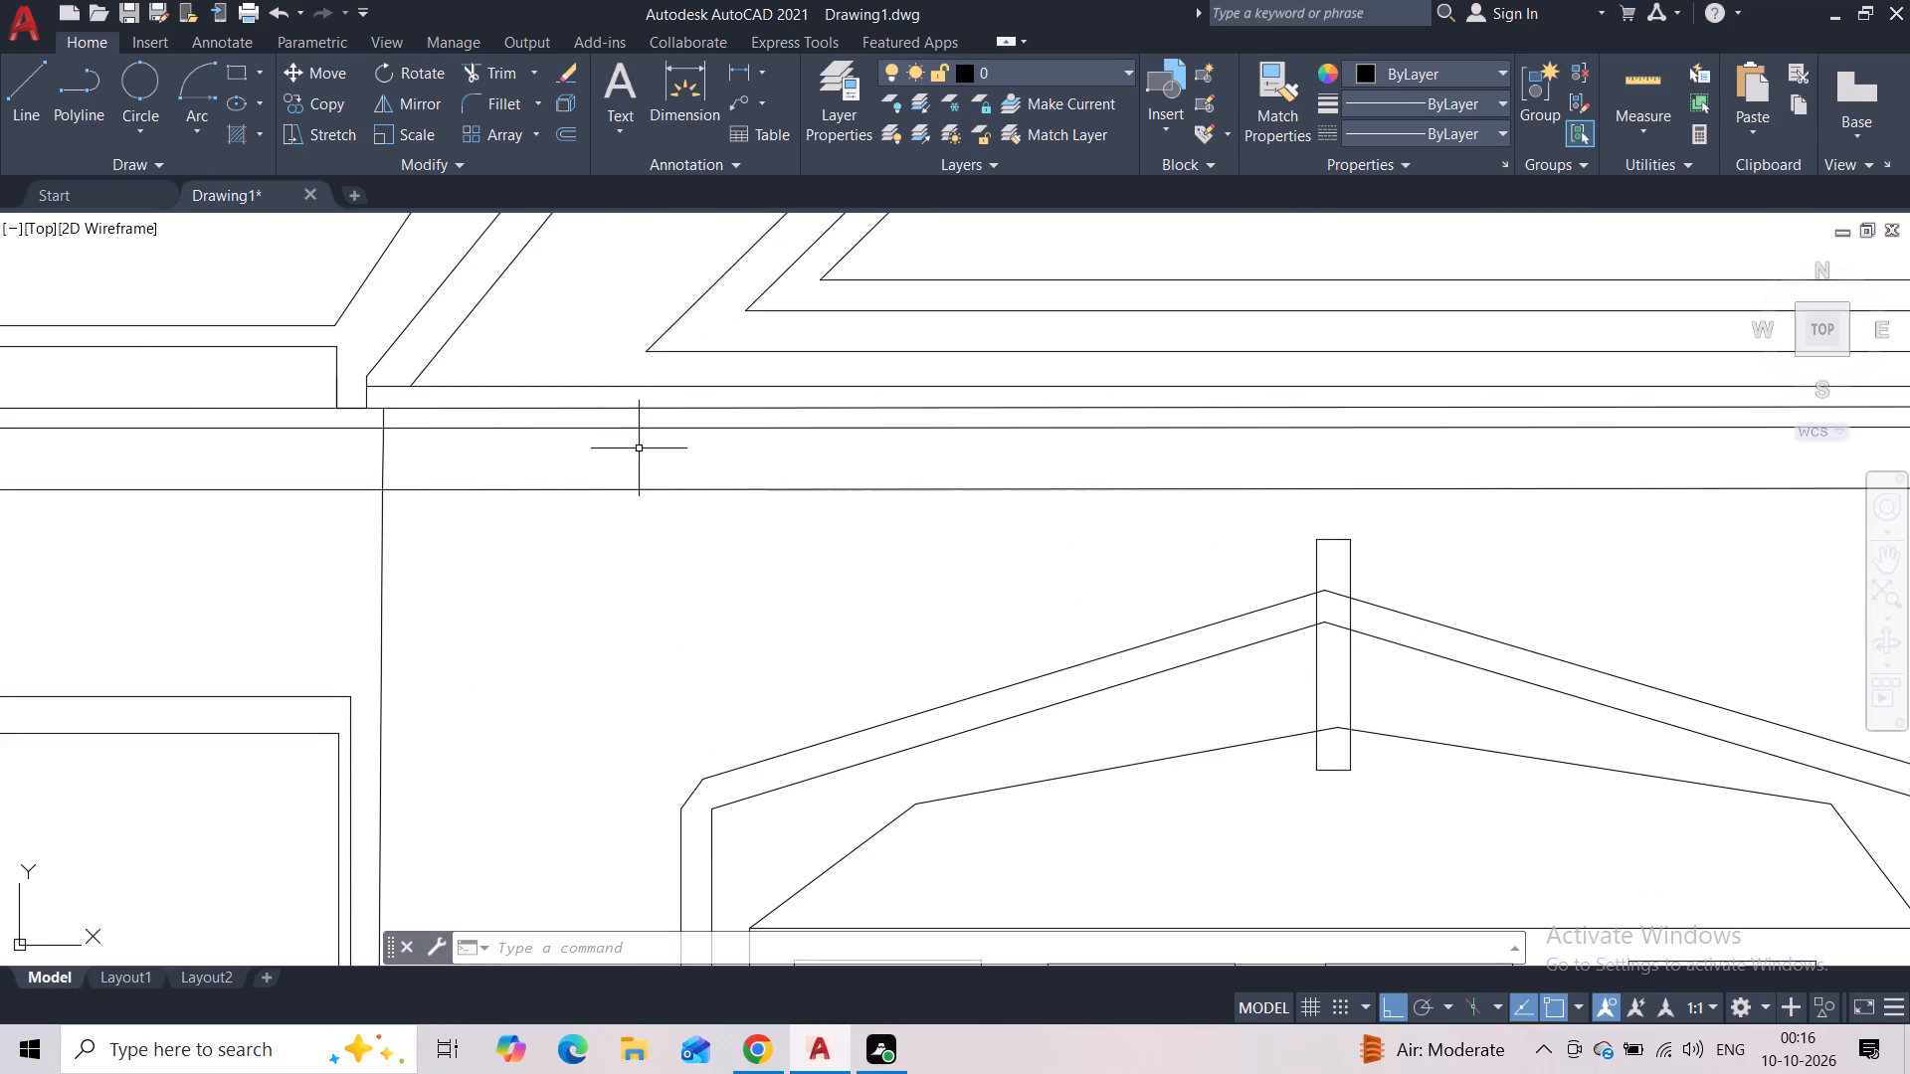
pyautogui.click(611, 386)
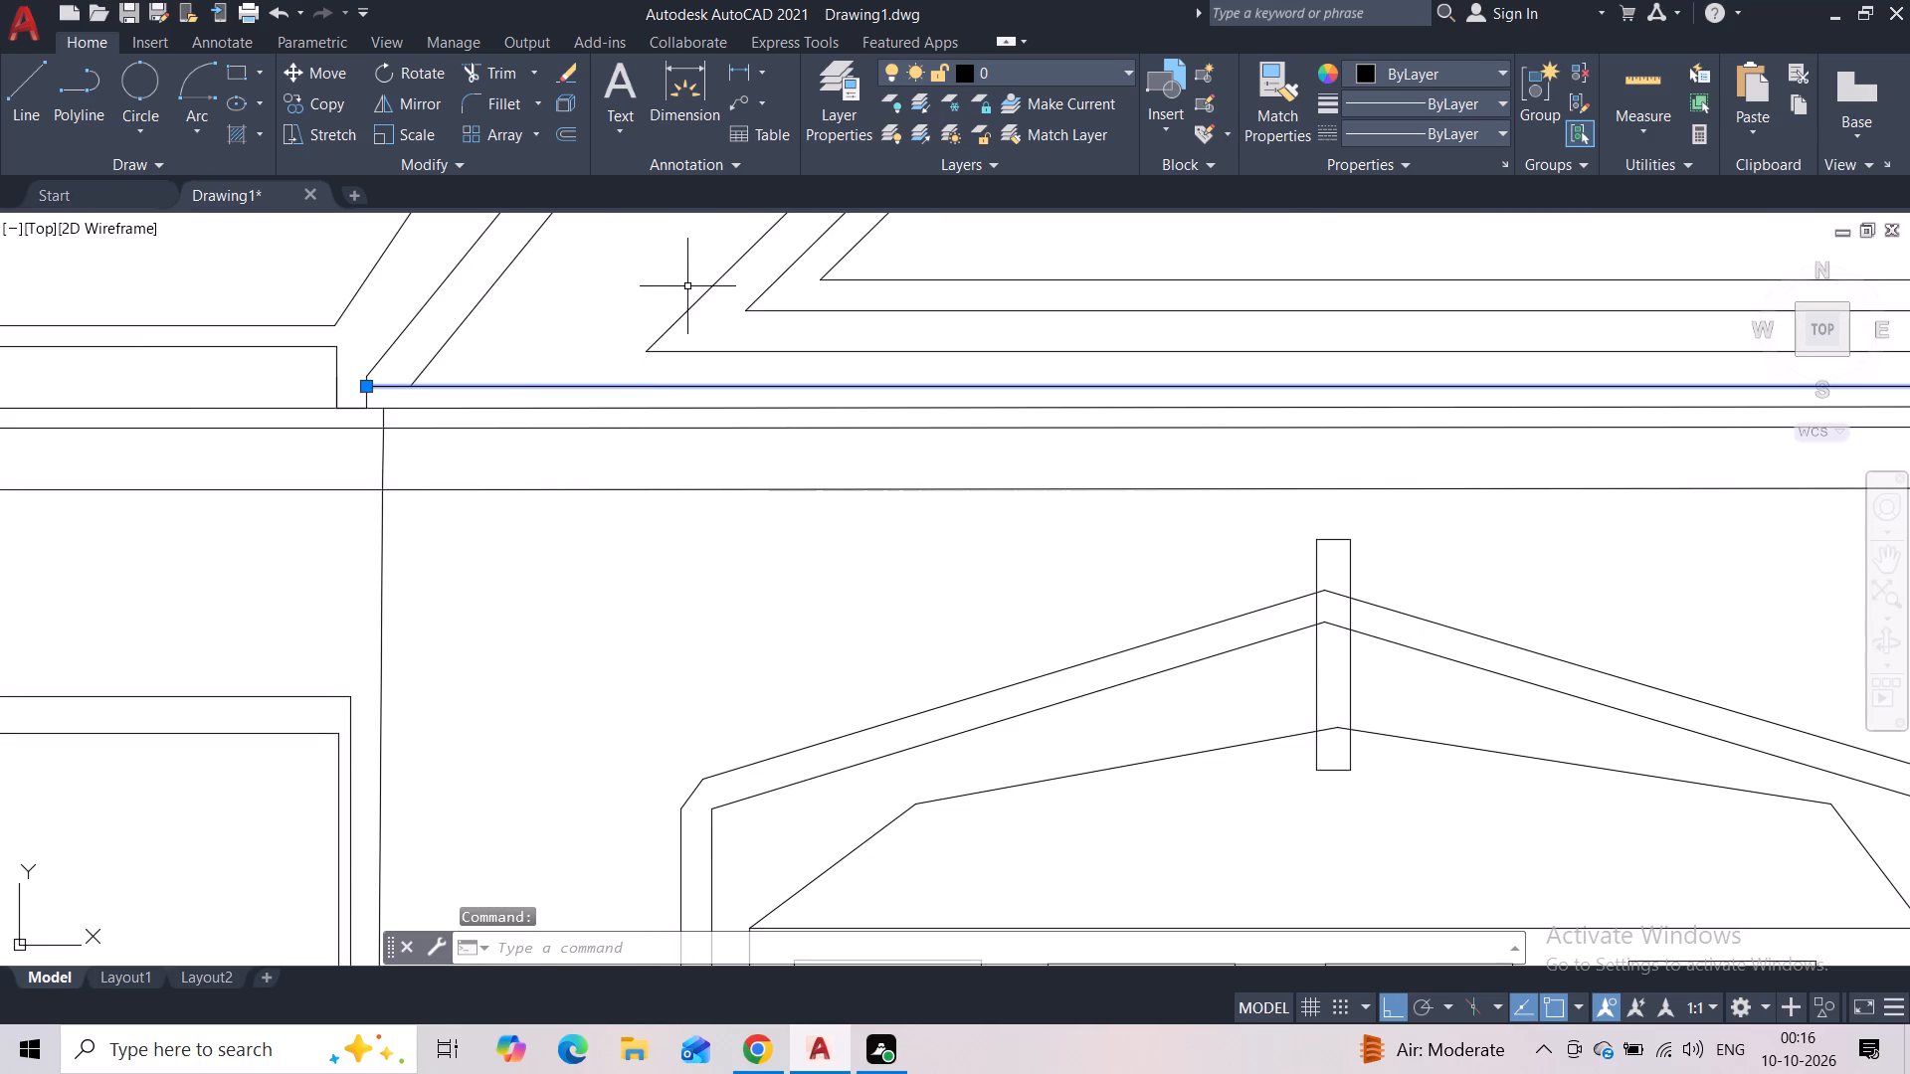
pyautogui.press('Delete')
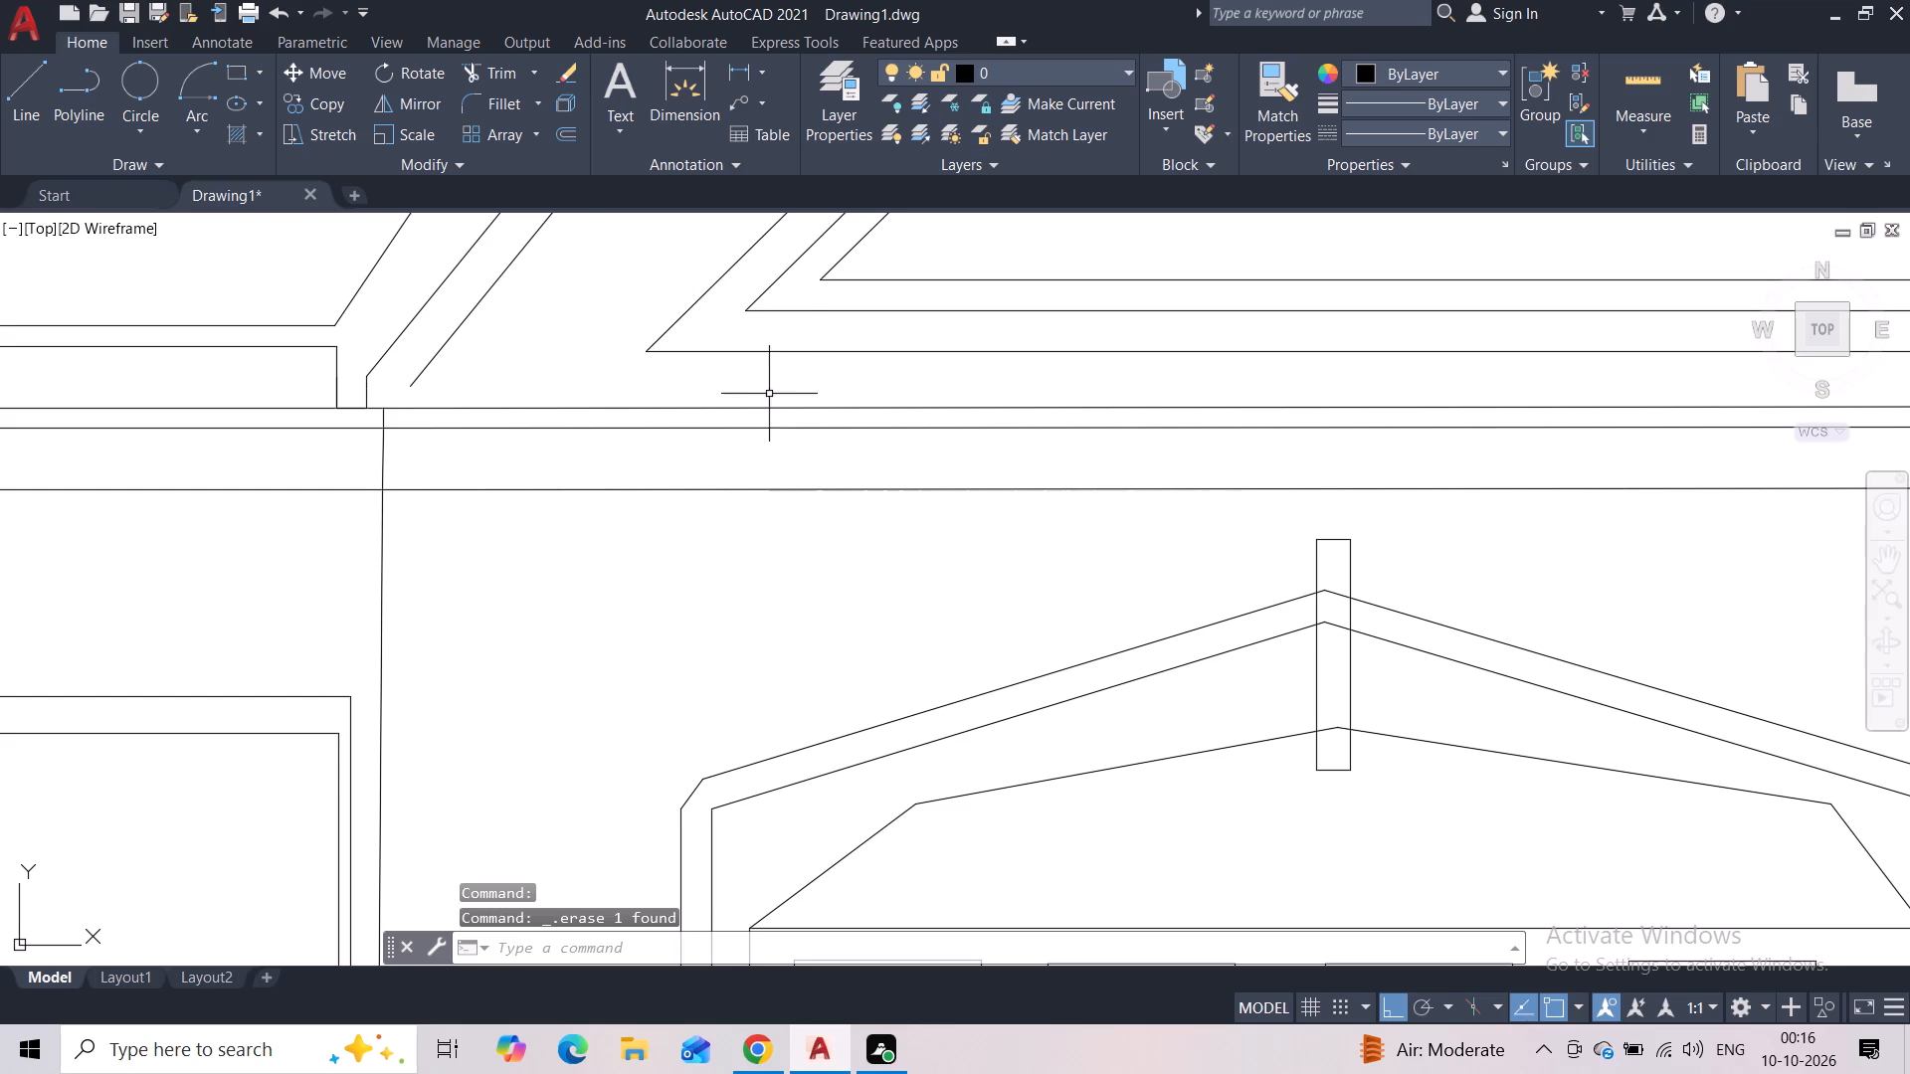
# Draw a short horizontal line closing the foot of the outer arch's double band at its left end.
pyautogui.scroll(-1, 748, 400)
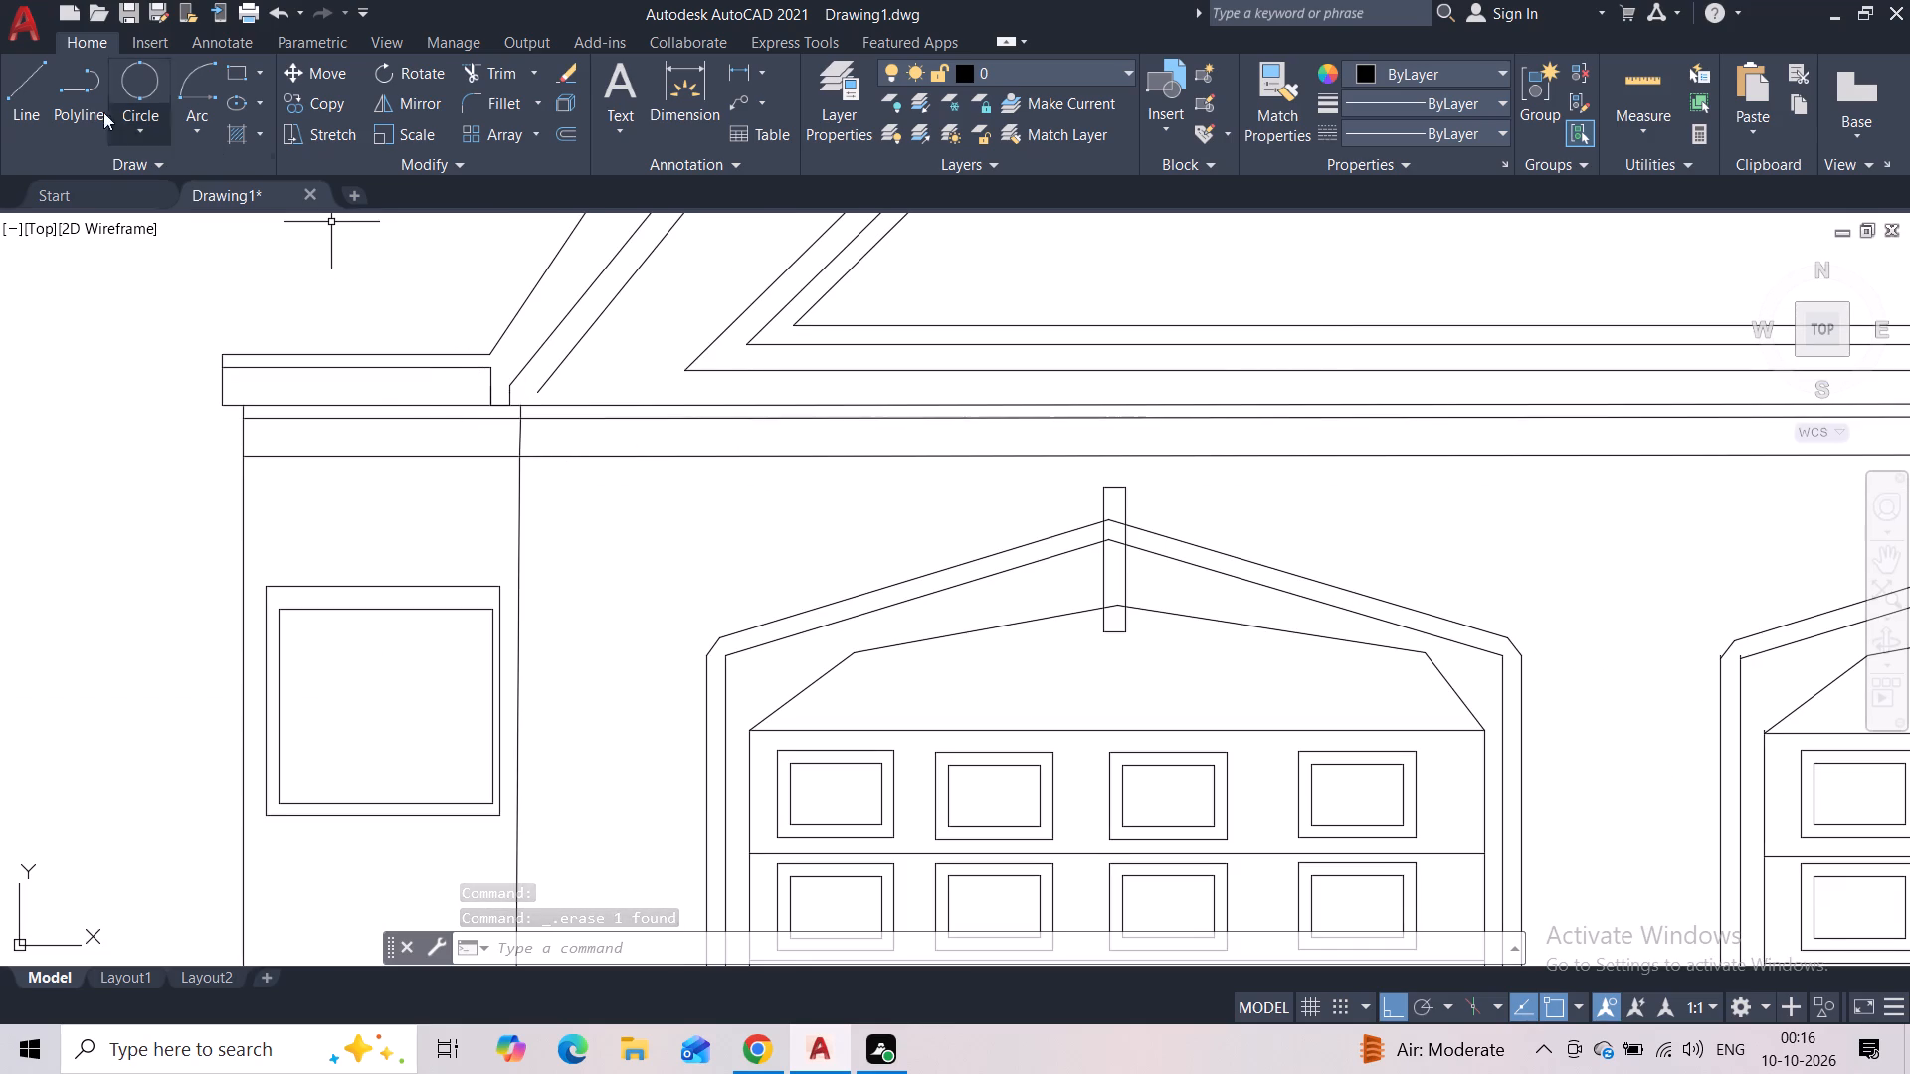
pyautogui.click(5, 99)
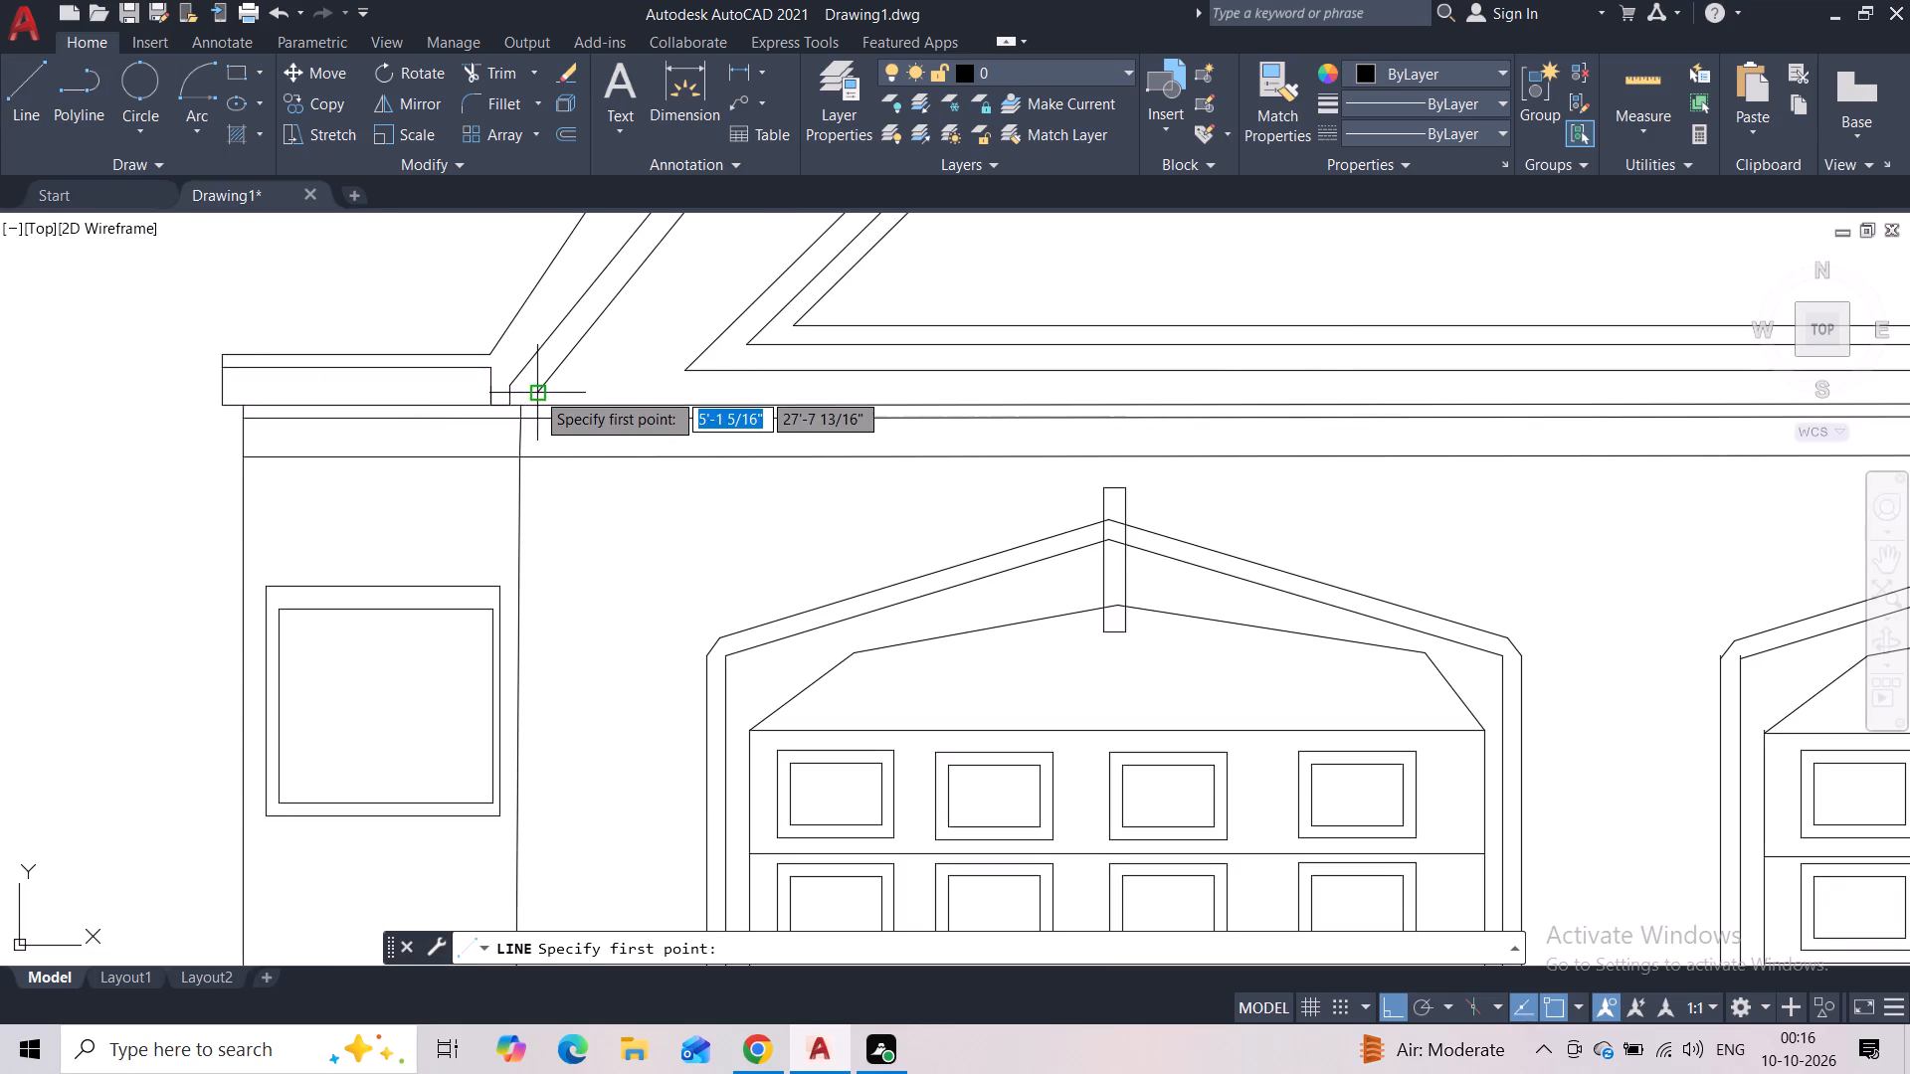
pyautogui.click(535, 391)
pyautogui.click(507, 391)
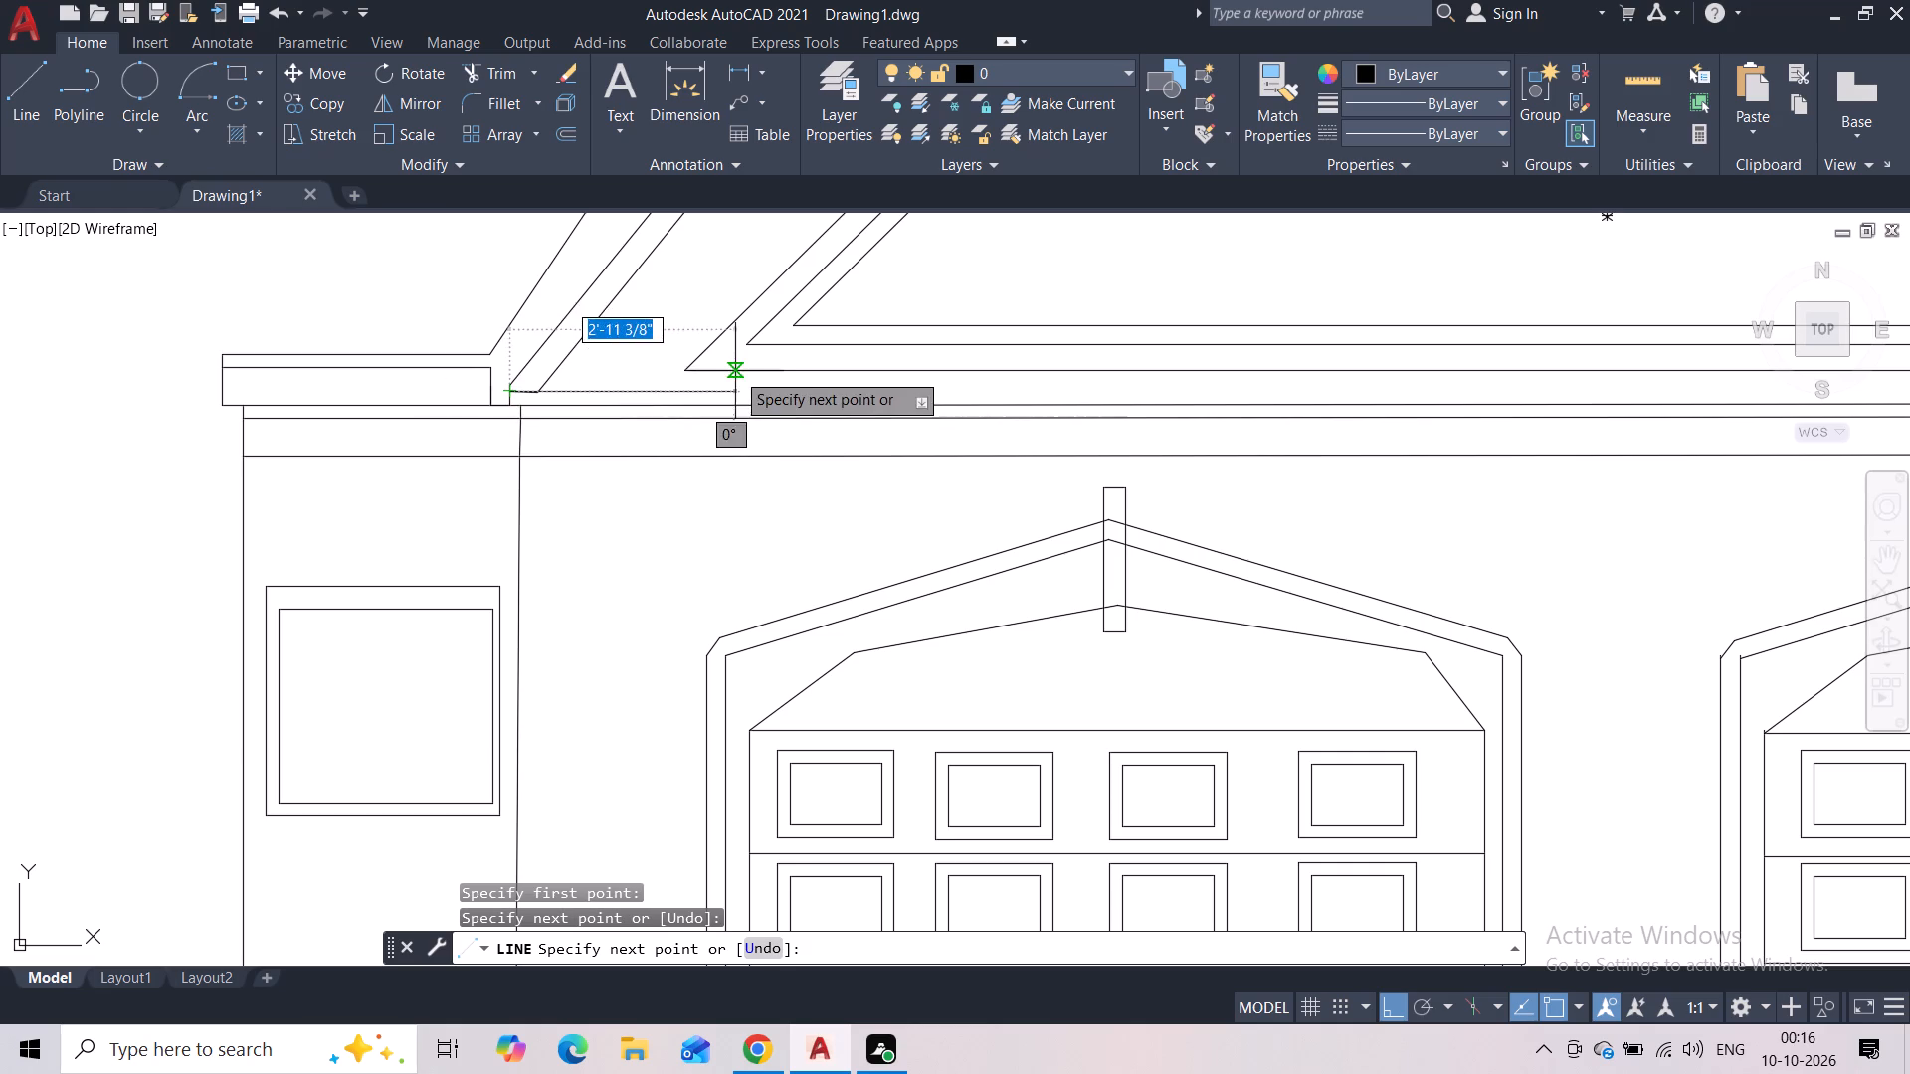
pyautogui.press('Escape')
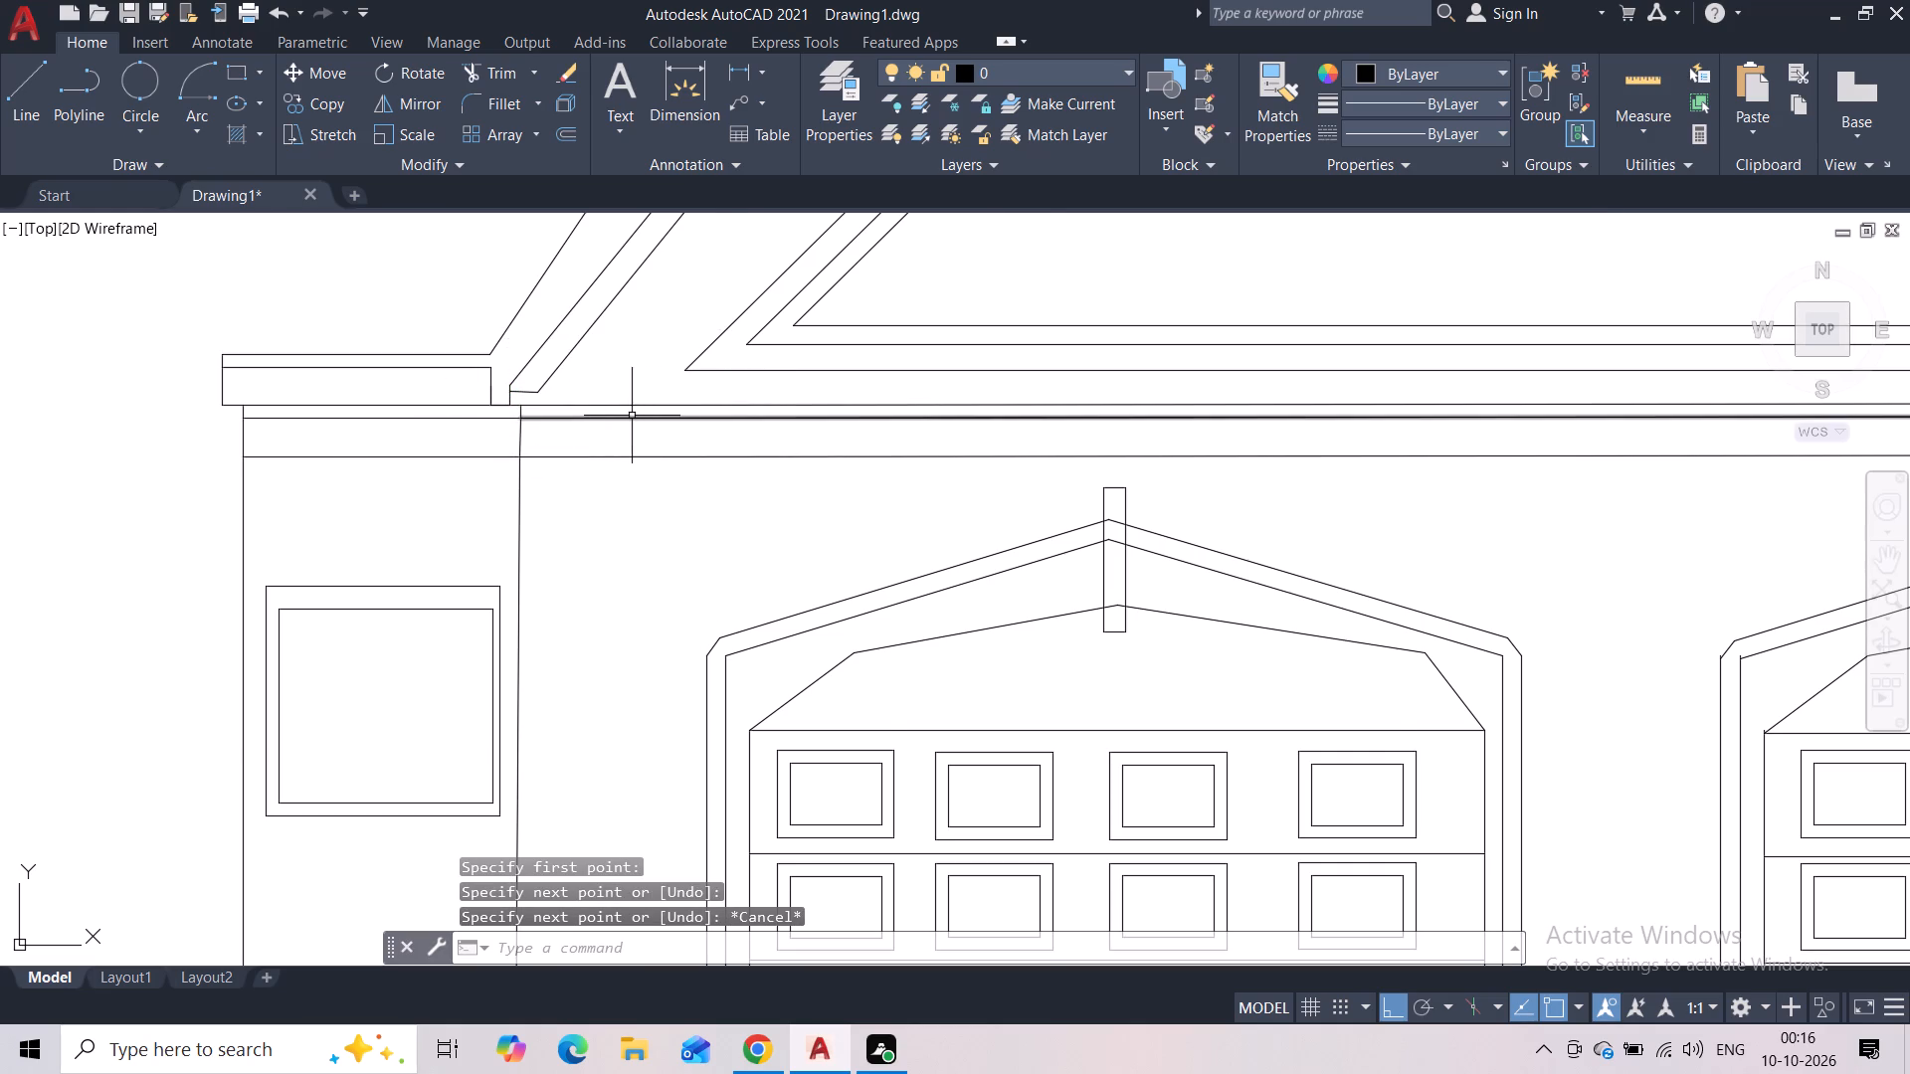
# Draw a short vertical line upward from the right end of the cap band's top line.
pyautogui.scroll(-2, 626, 510)
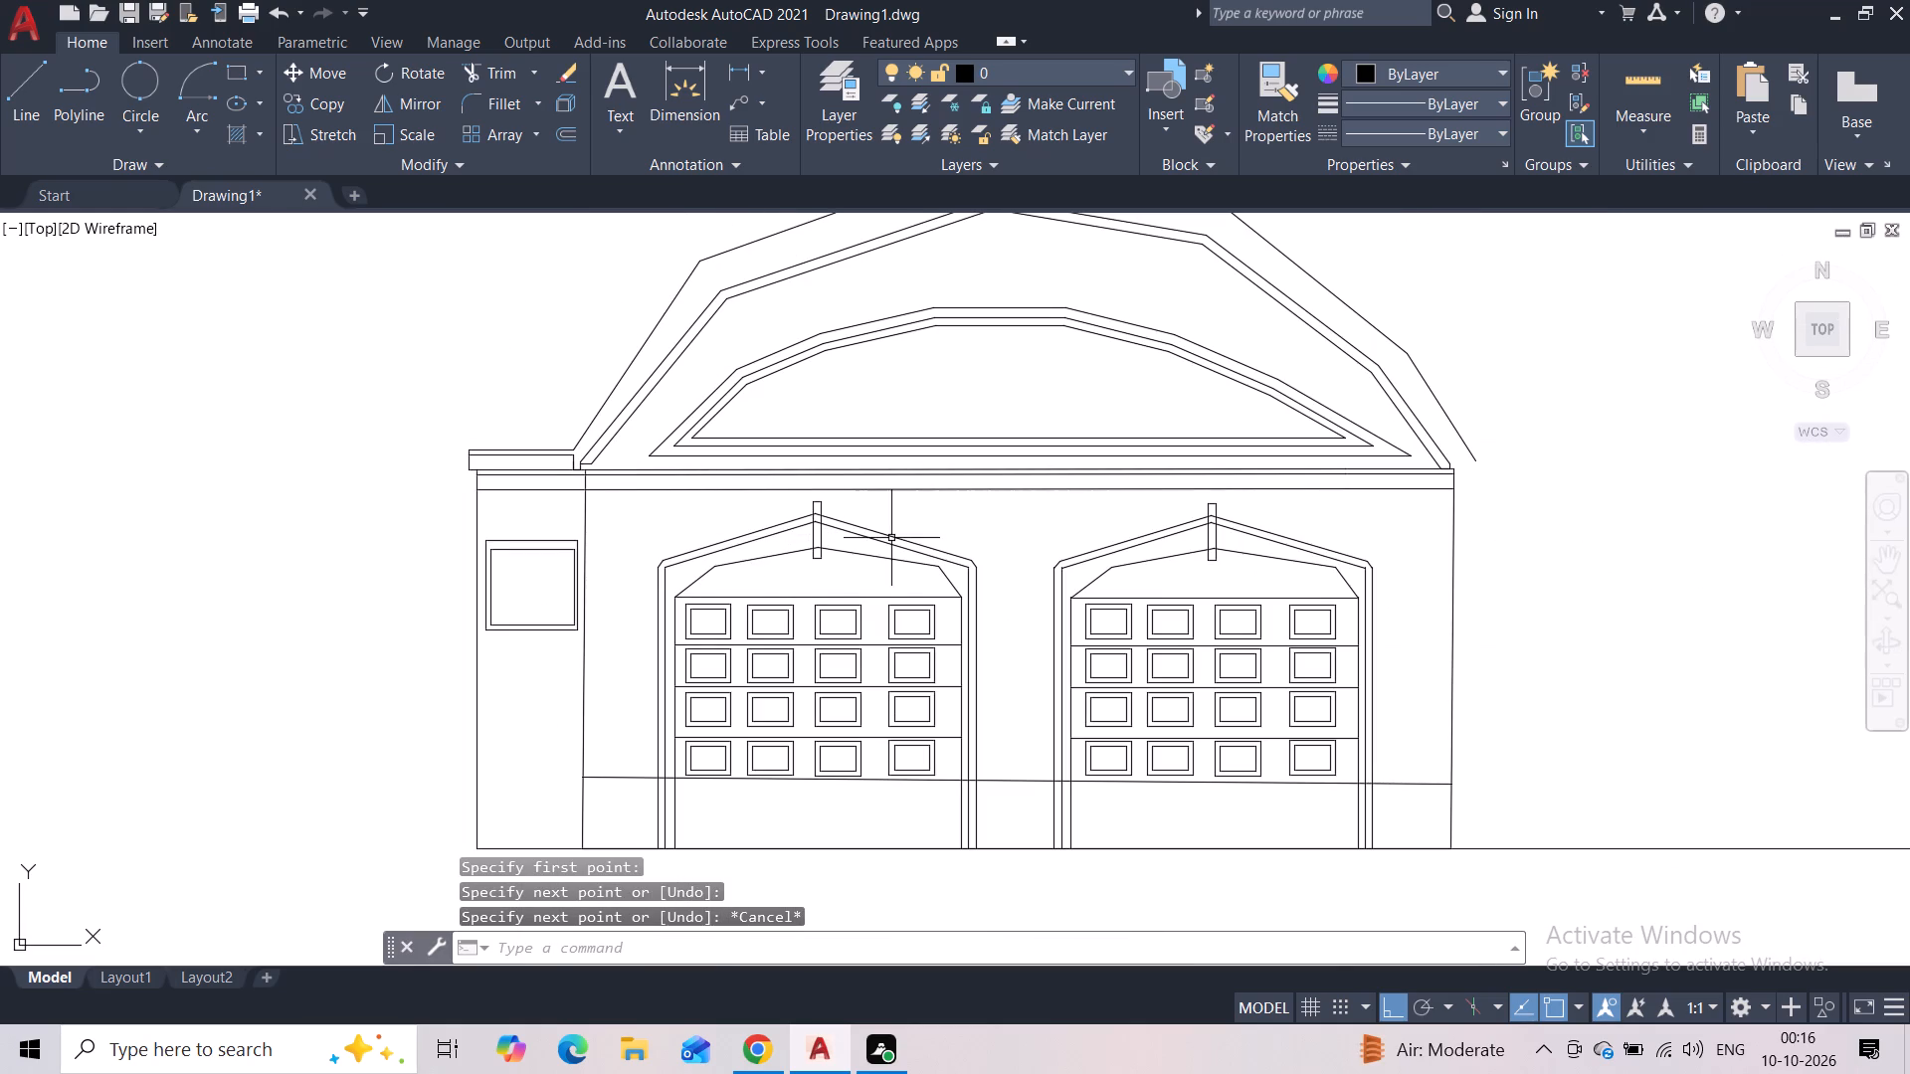
pyautogui.scroll(2, 1427, 477)
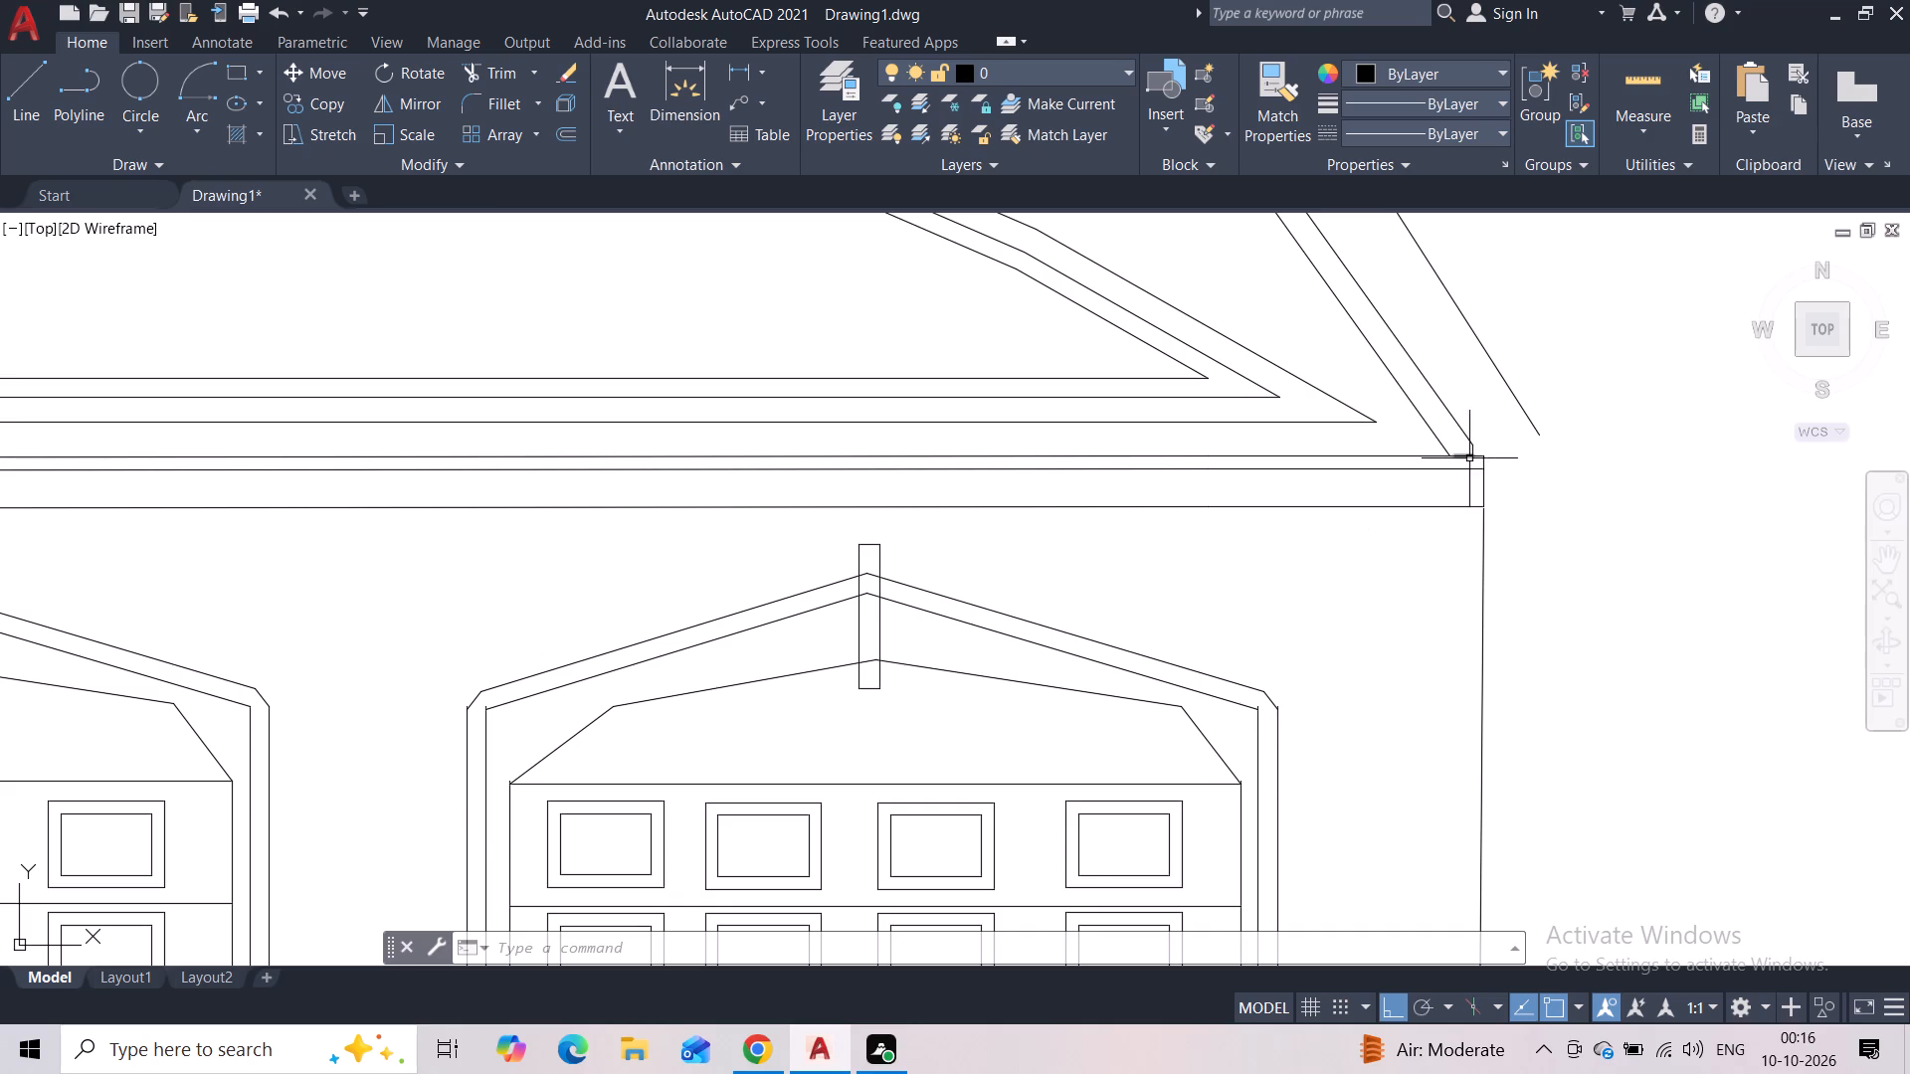
pyautogui.scroll(-2, 1463, 510)
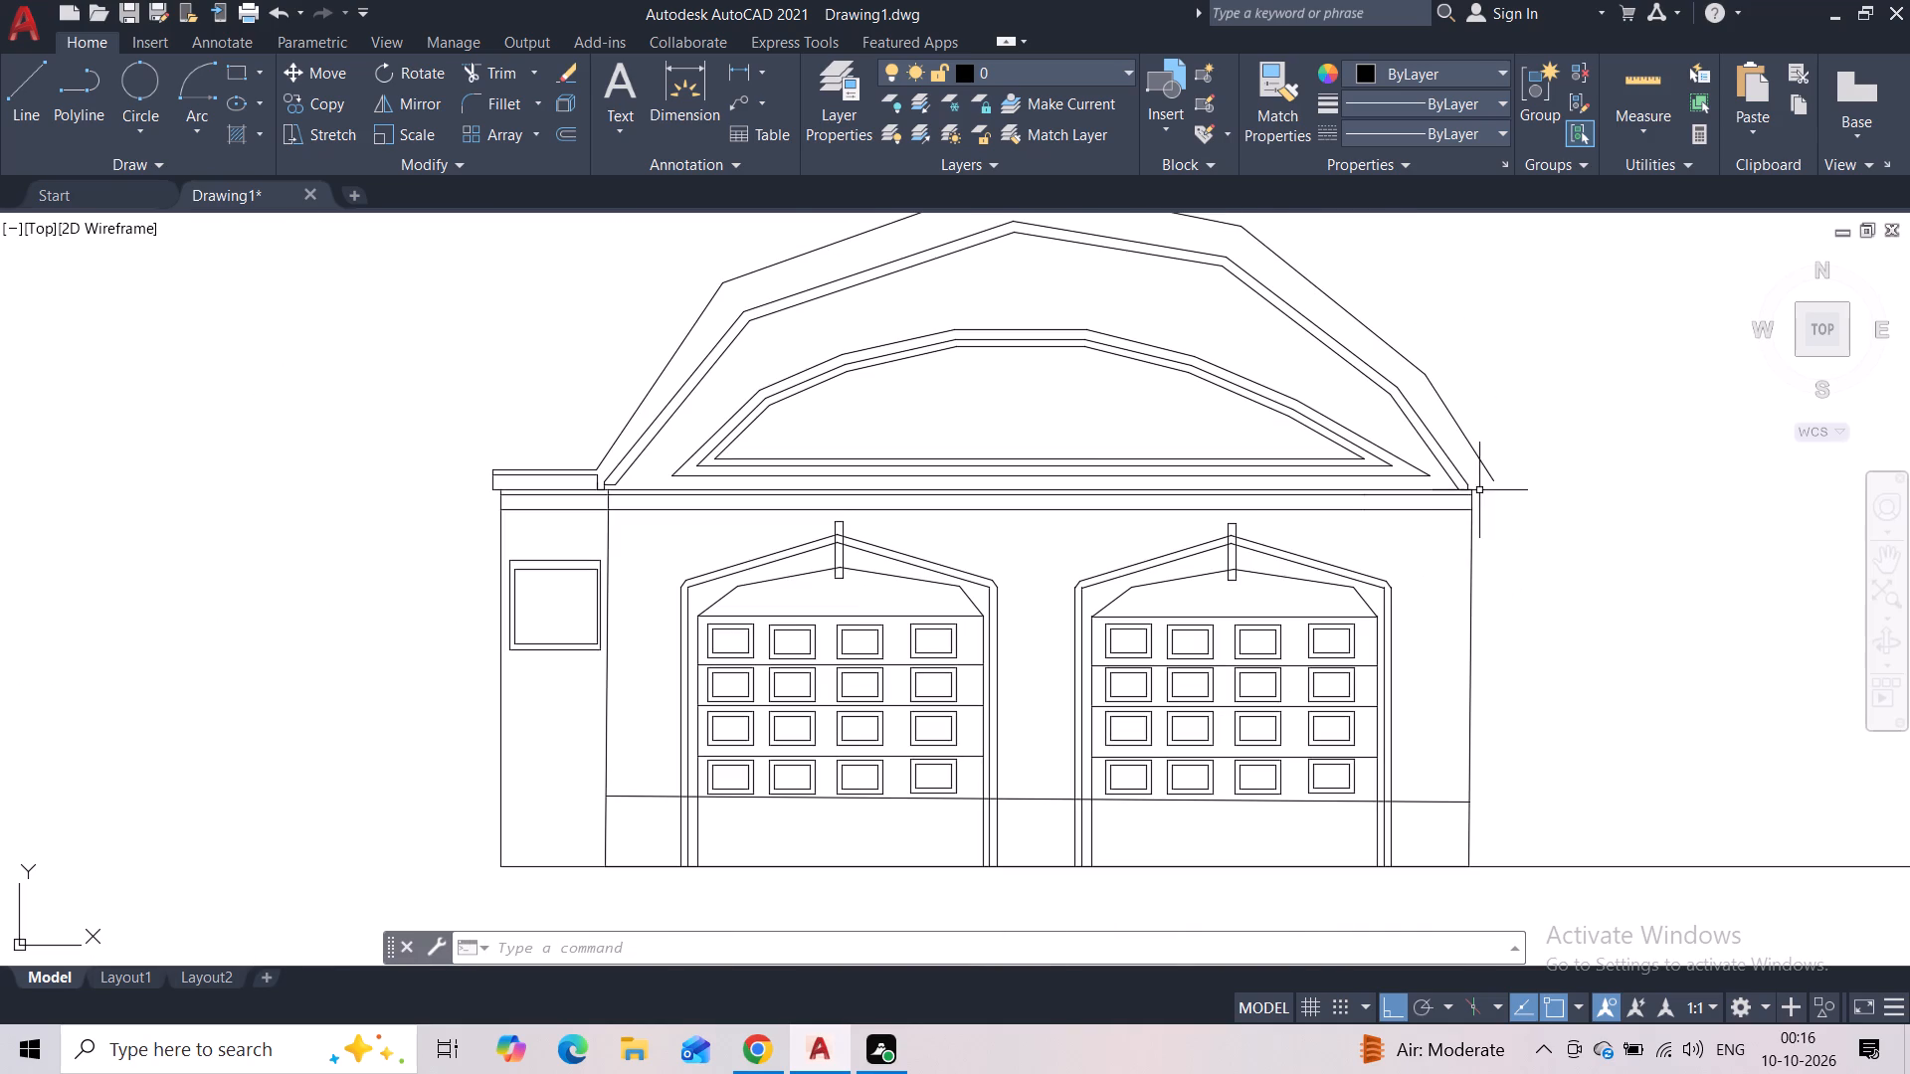
pyautogui.scroll(6, 1479, 490)
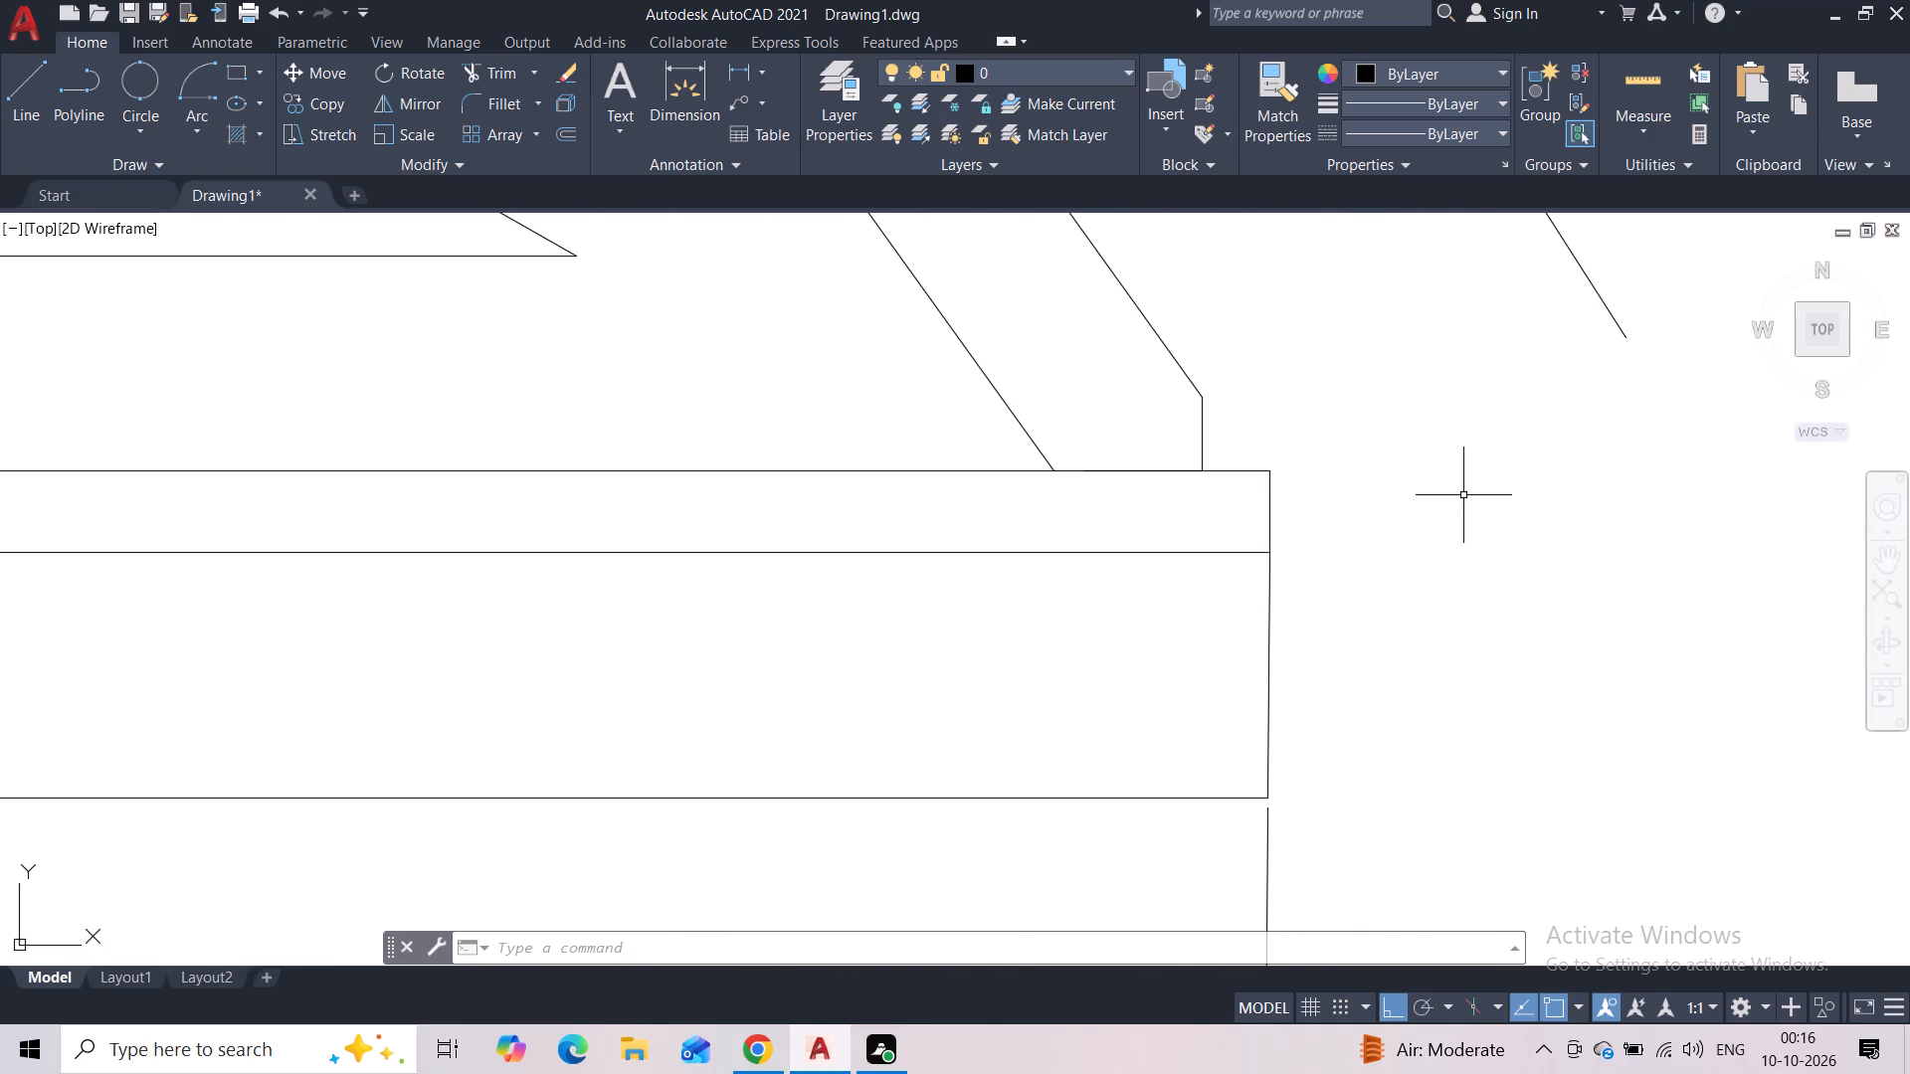
pyautogui.scroll(-2, 1078, 547)
pyautogui.scroll(-2, 935, 618)
pyautogui.moveTo(806, 675); pyautogui.dragTo(1535, 618, button='middle')
pyautogui.scroll(-3, 298, 600)
pyautogui.scroll(1, 117, 595)
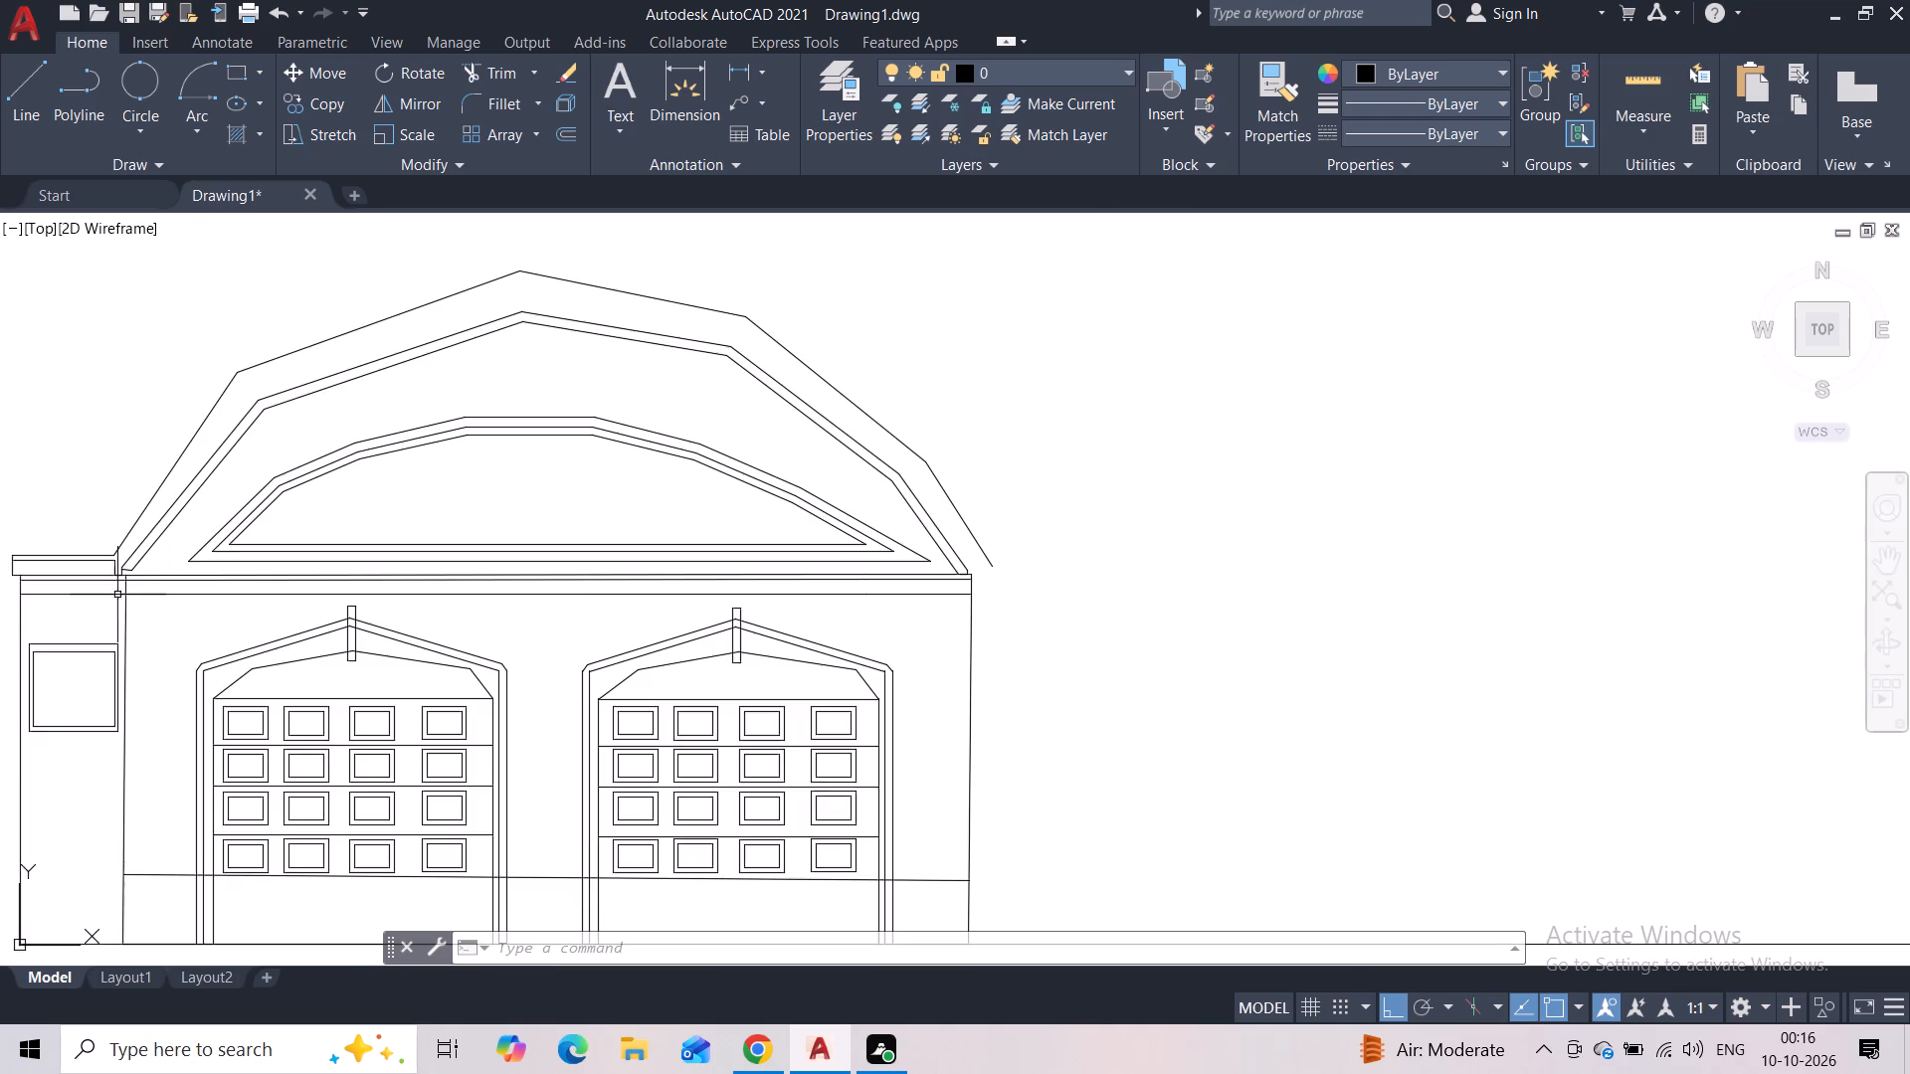
pyautogui.scroll(1, 117, 595)
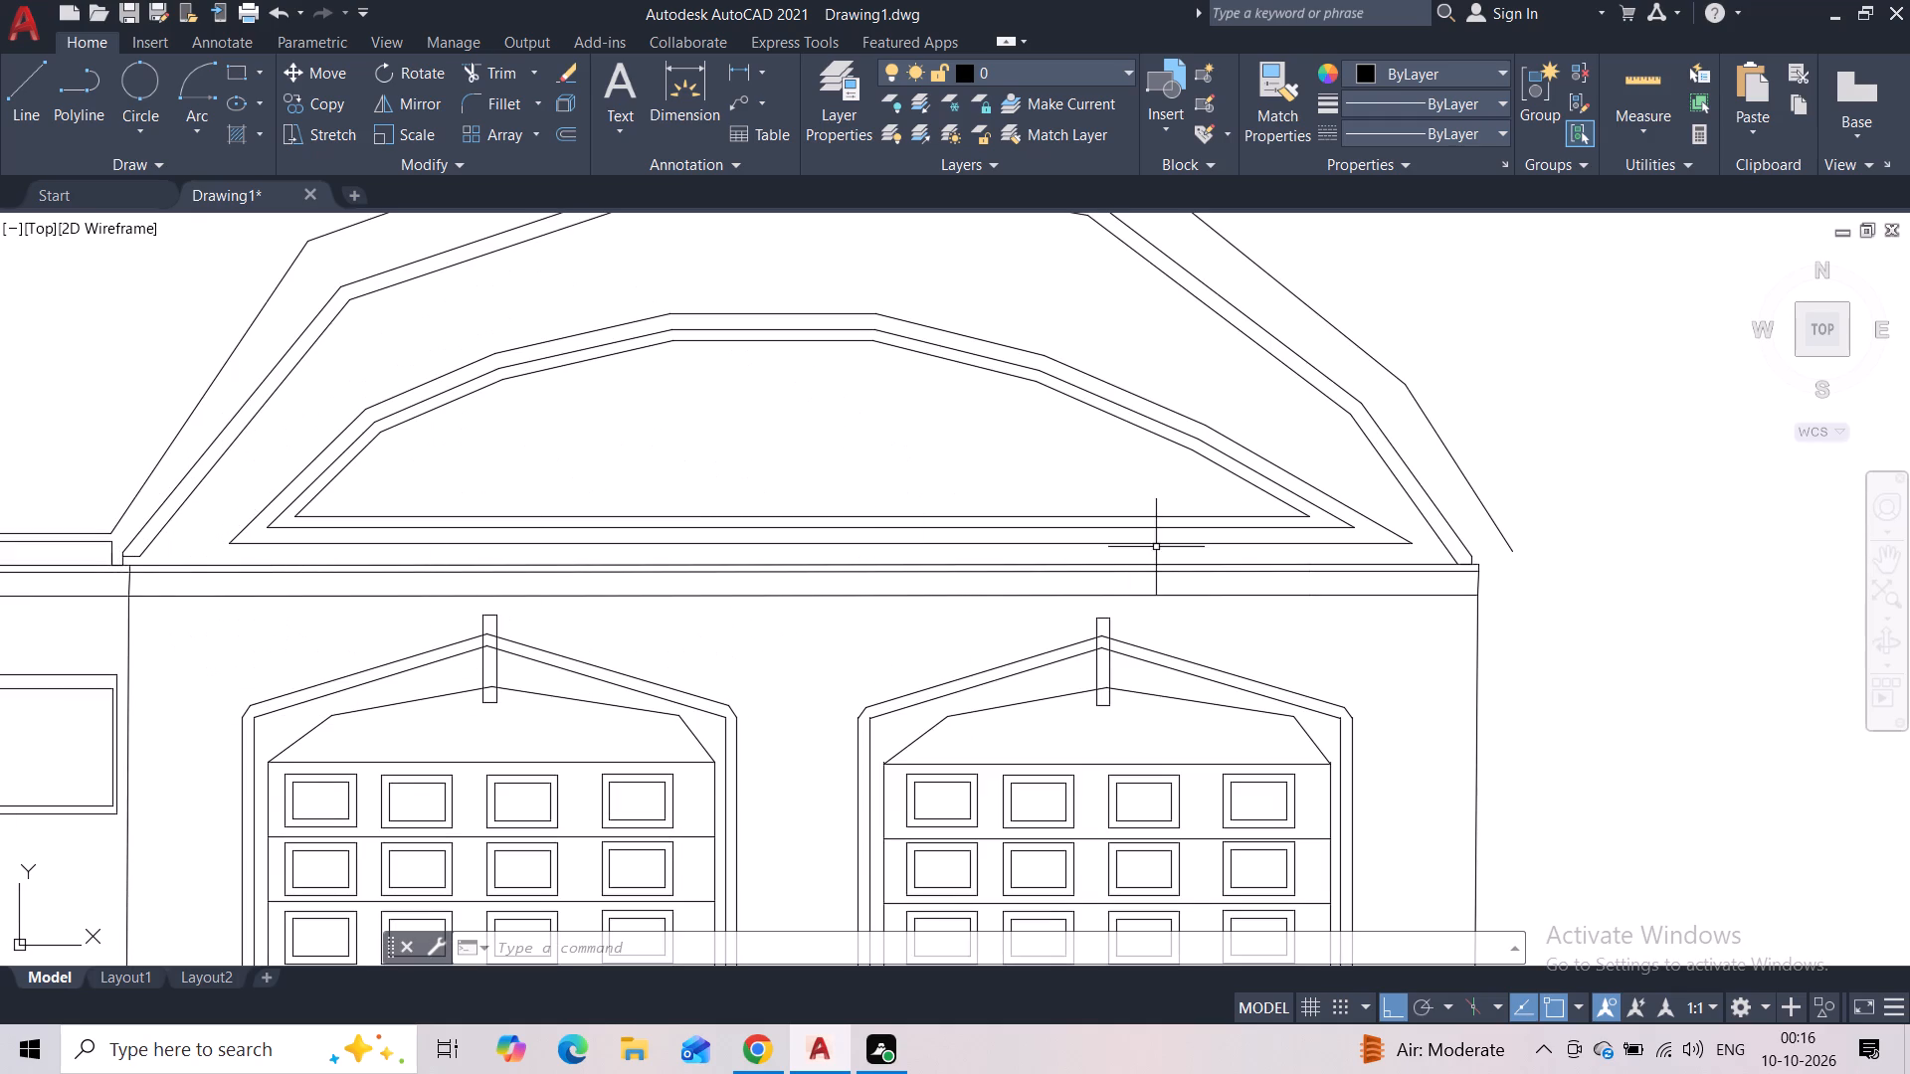
pyautogui.scroll(3, 1463, 537)
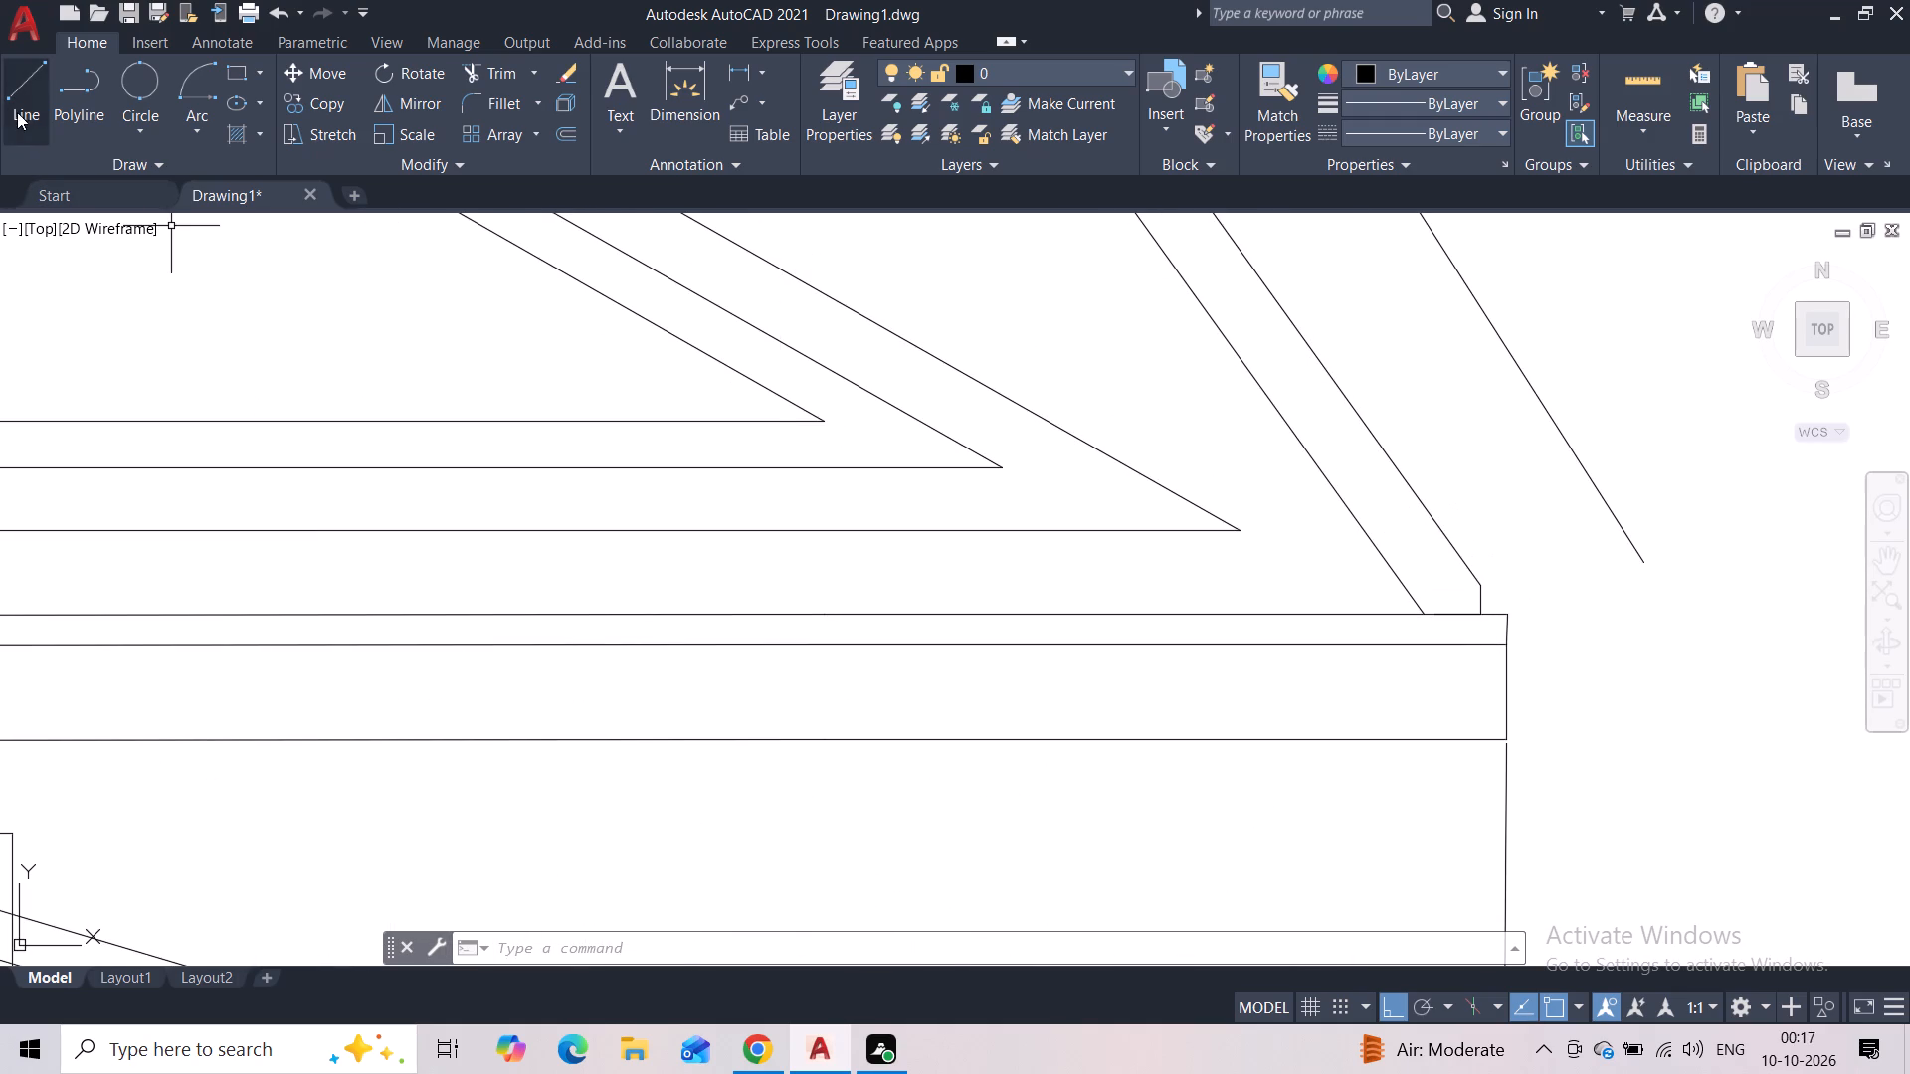
pyautogui.click(17, 112)
pyautogui.click(1506, 615)
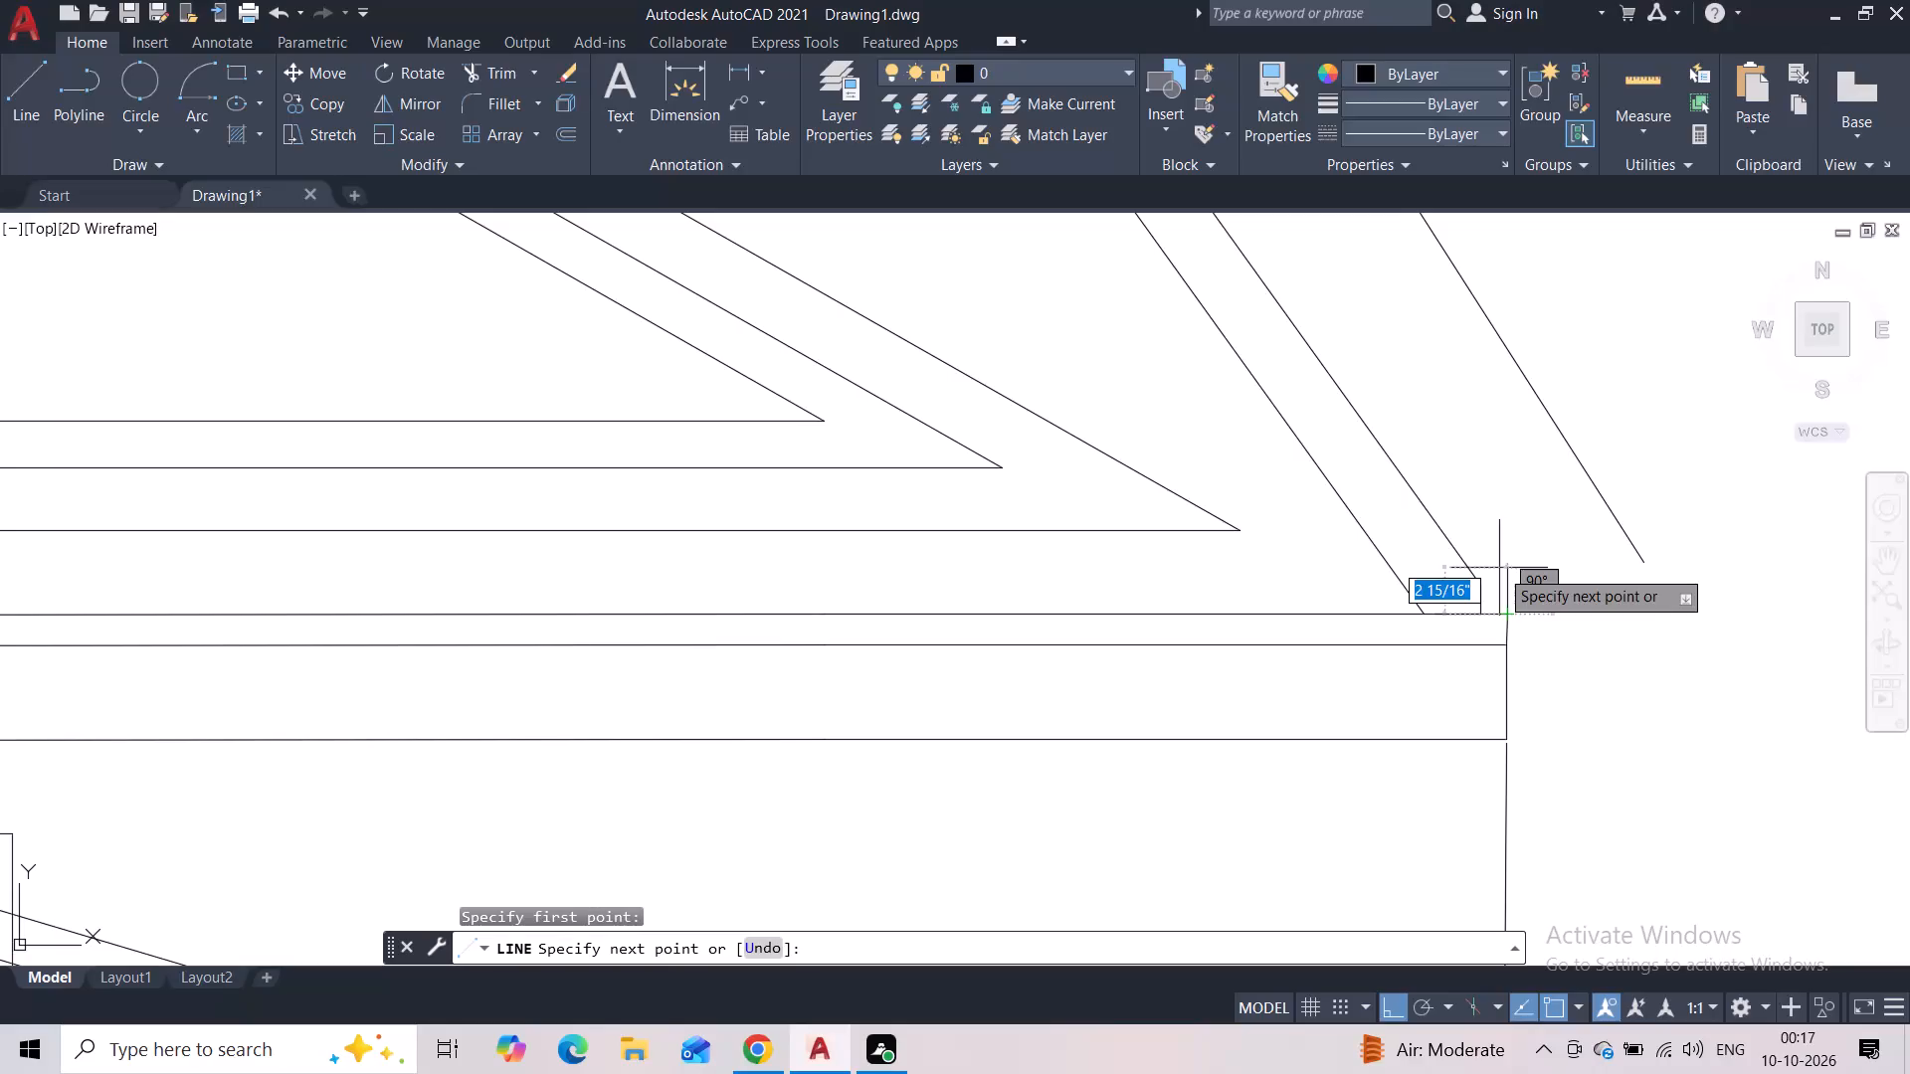
pyautogui.click(1495, 579)
pyautogui.press('Escape')
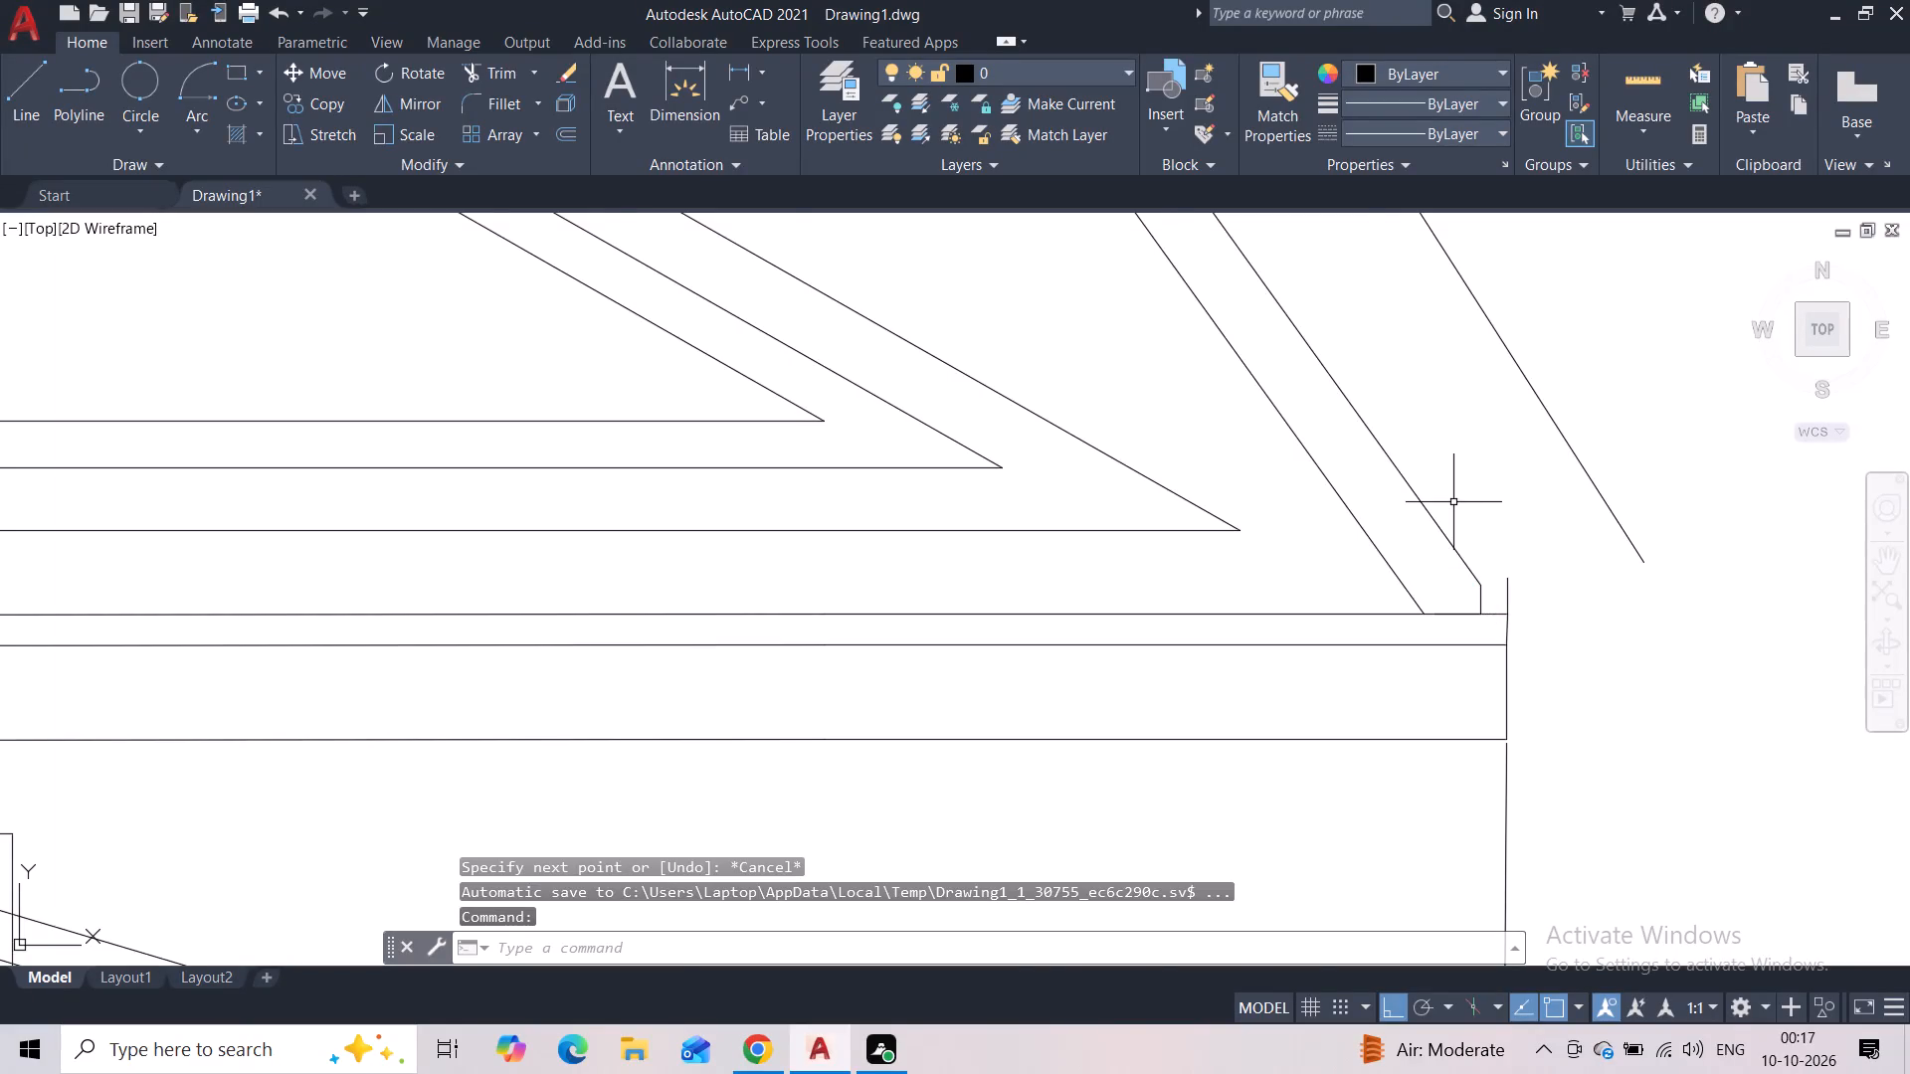
# Stretch the right end of the outer arch band's outer edge to the top of the new short vertical line.
pyautogui.scroll(-3, 1453, 502)
pyautogui.click(1446, 500)
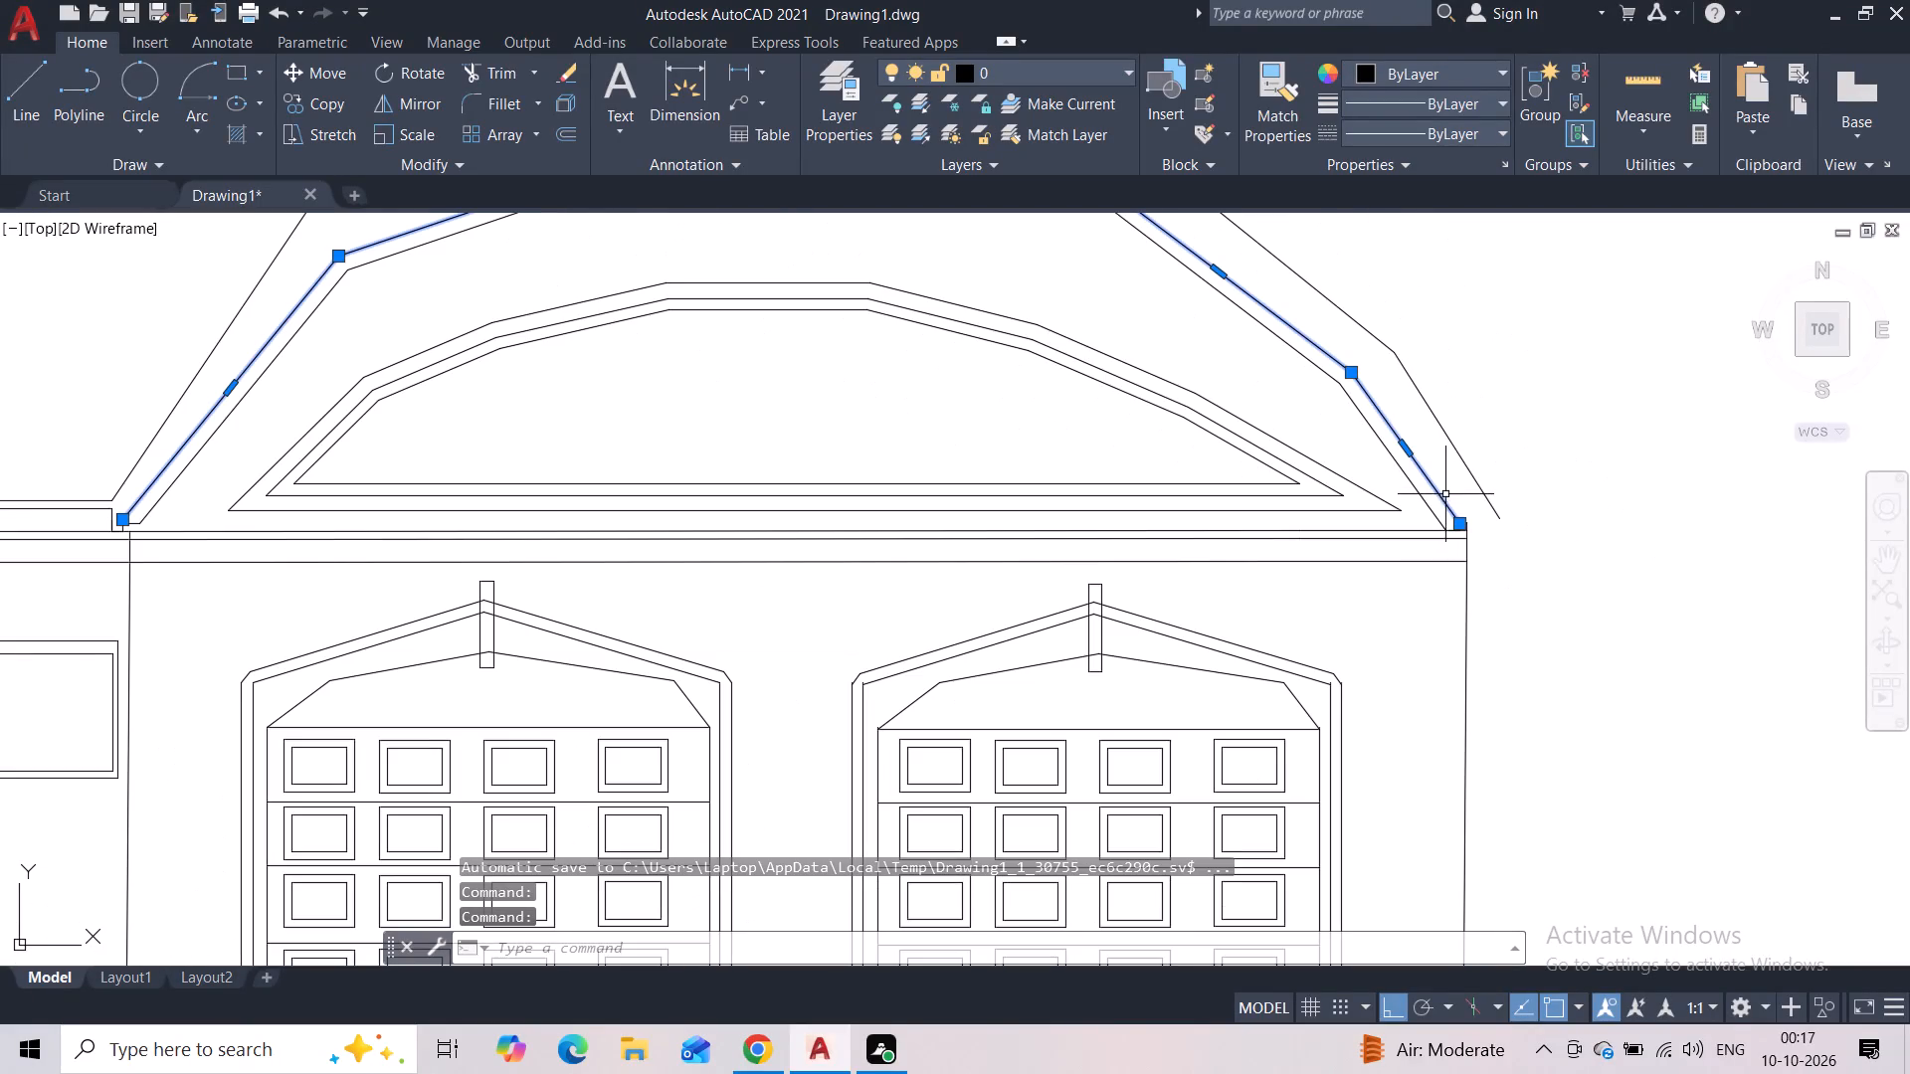
pyautogui.scroll(5, 1467, 521)
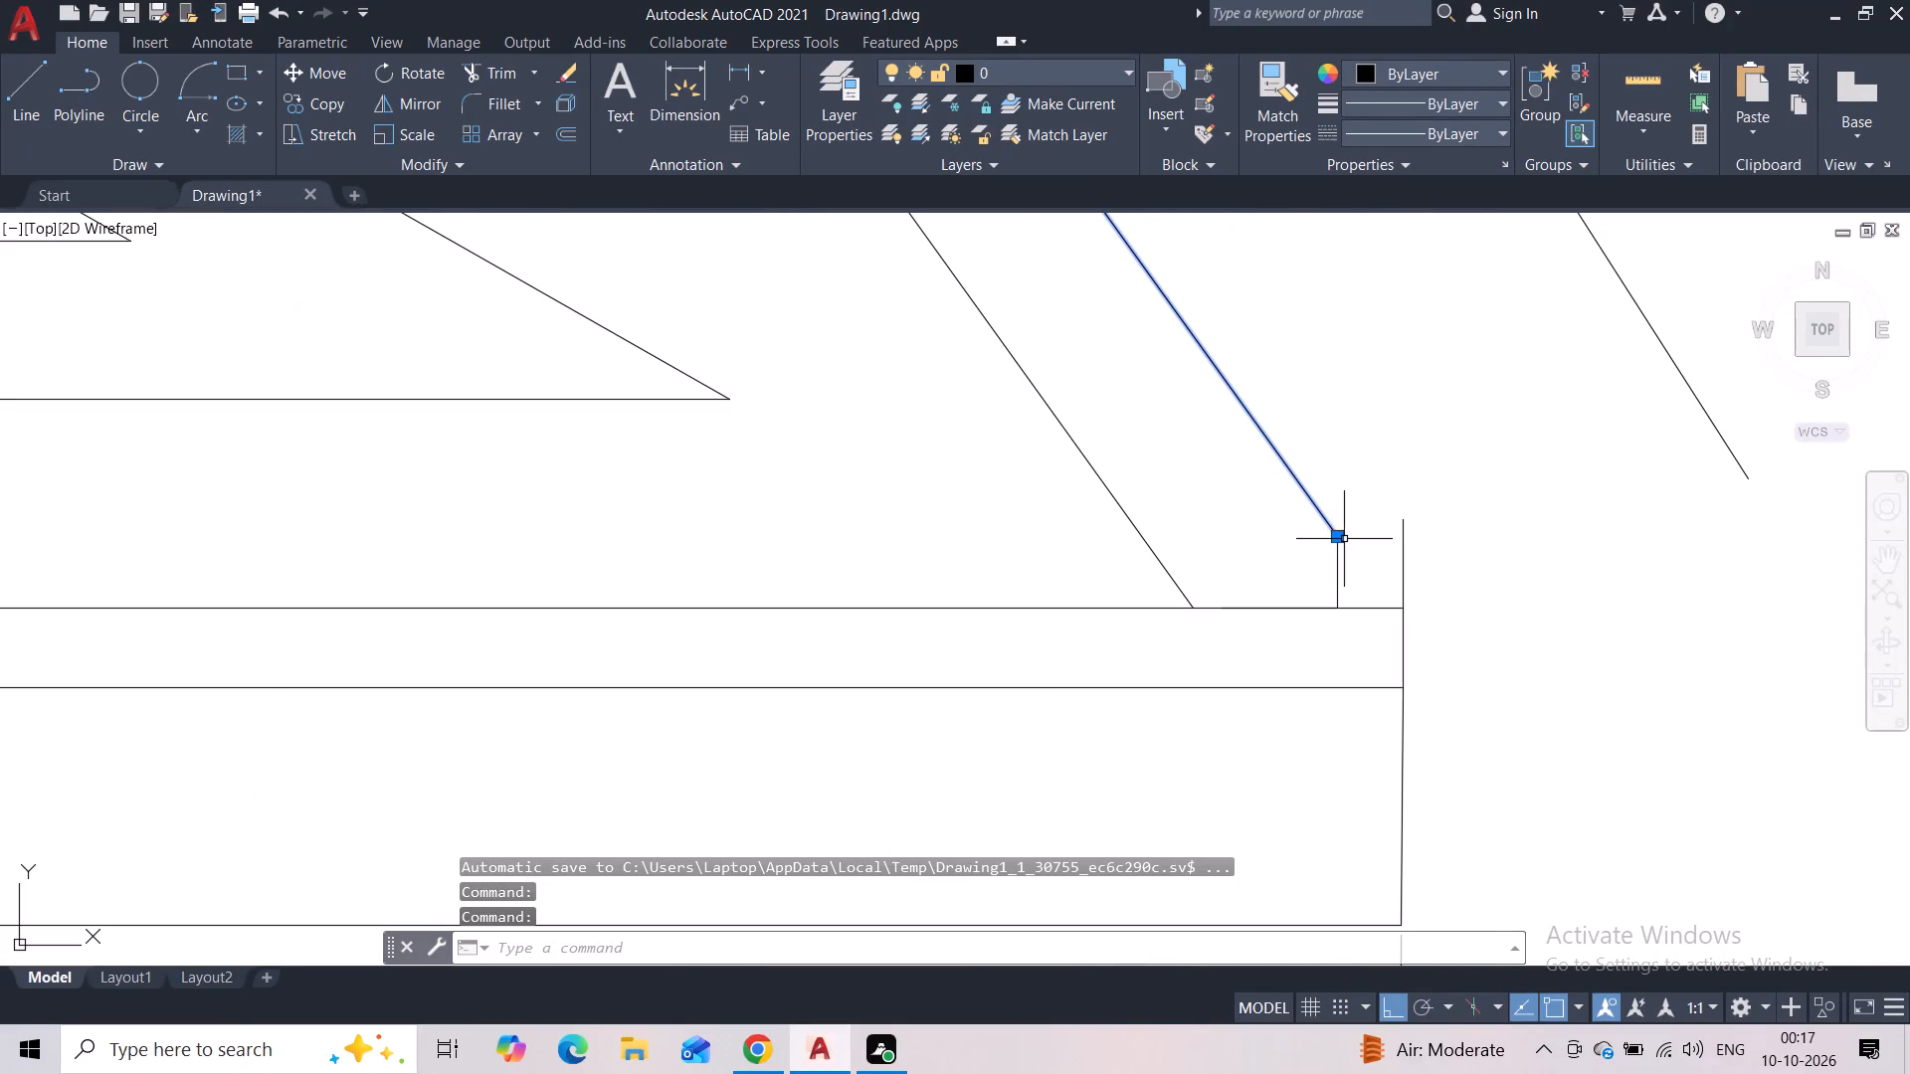
pyautogui.moveTo(1337, 539); pyautogui.dragTo(1407, 526)
pyautogui.click(1407, 526)
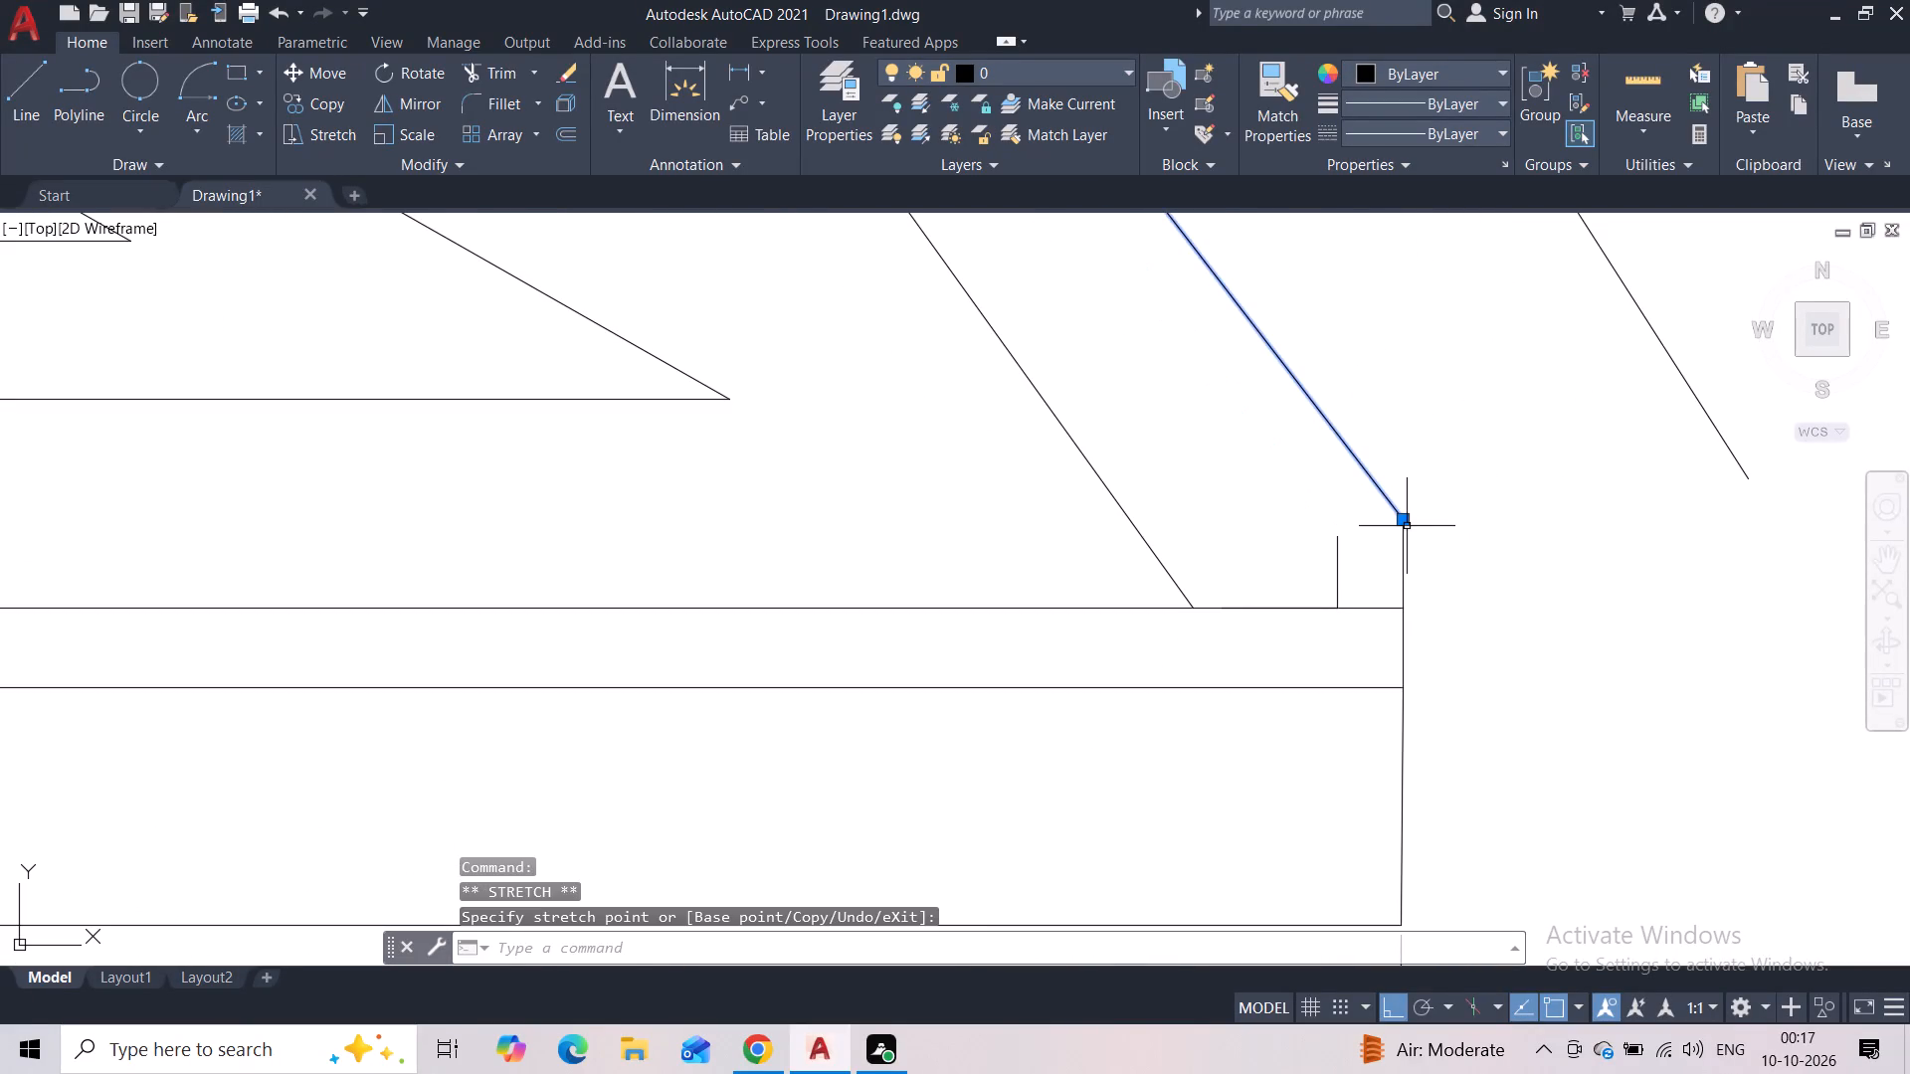
pyautogui.press('Escape')
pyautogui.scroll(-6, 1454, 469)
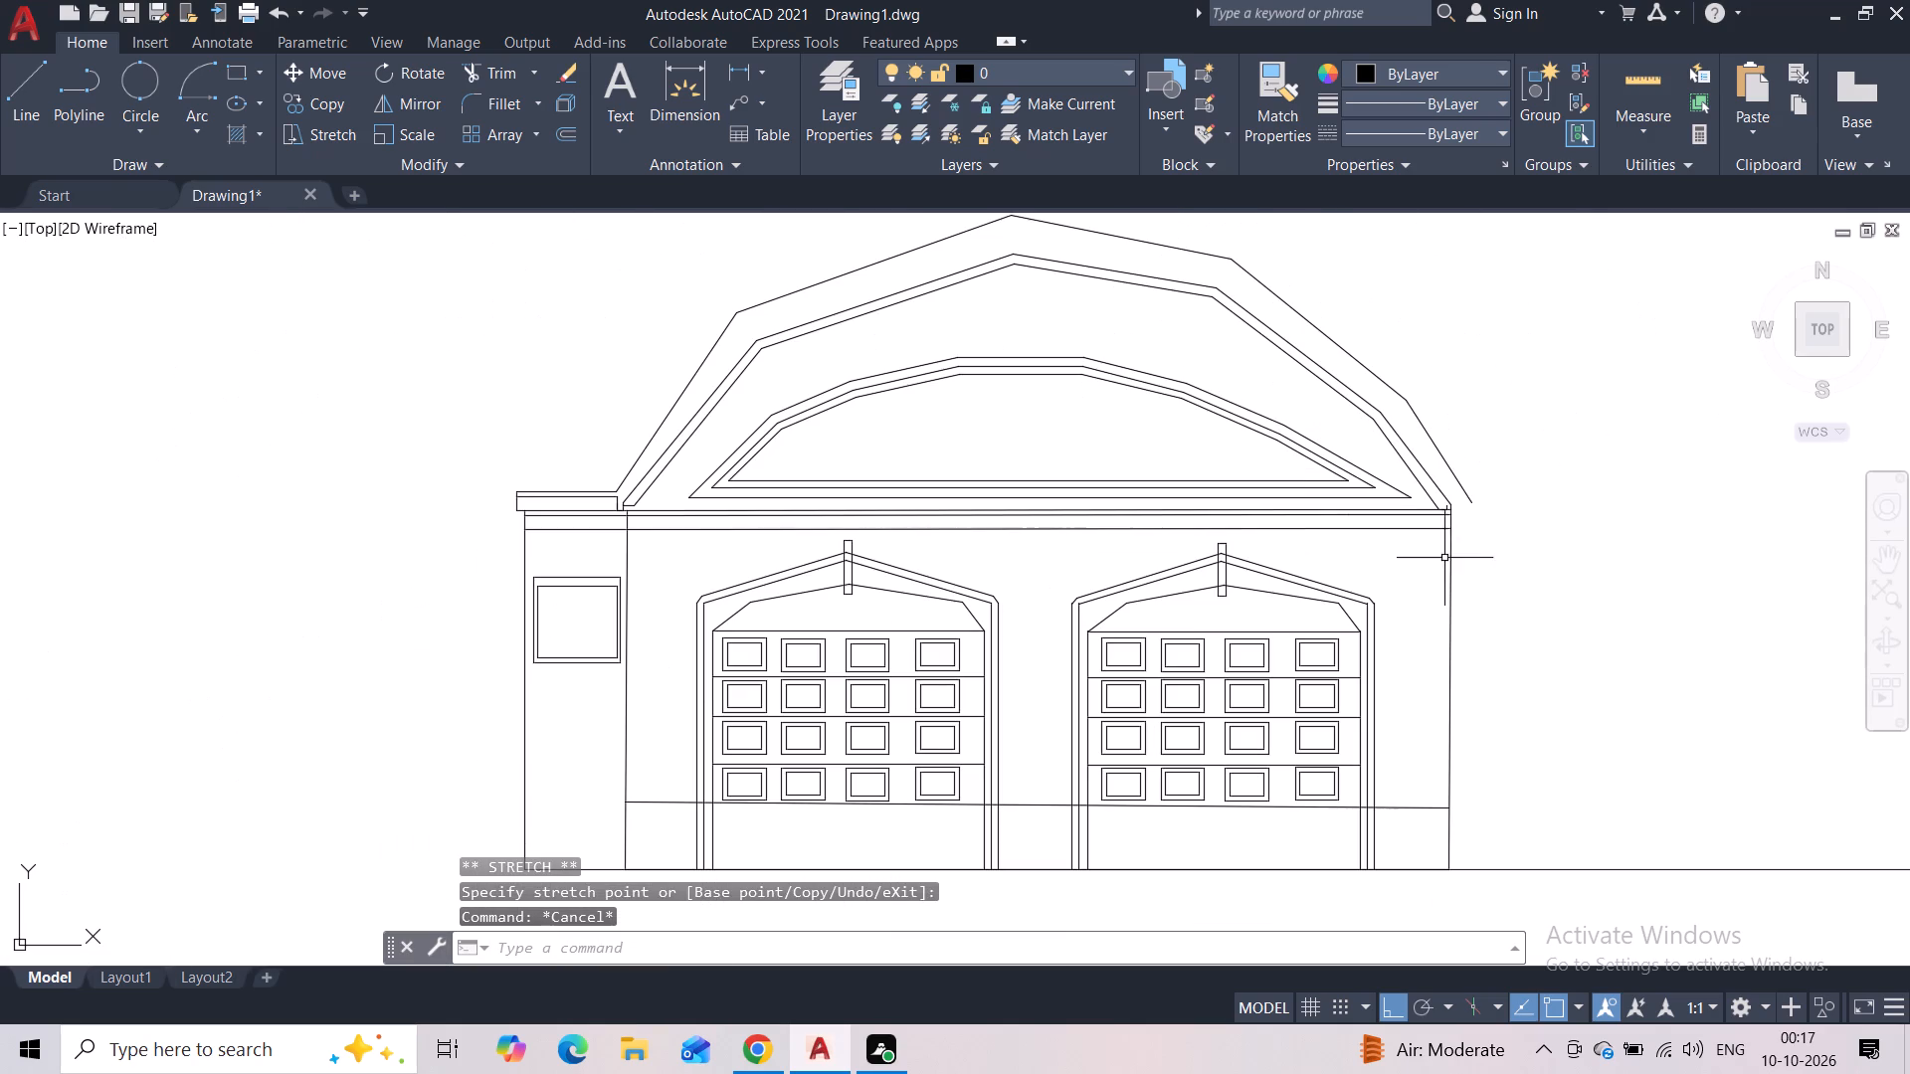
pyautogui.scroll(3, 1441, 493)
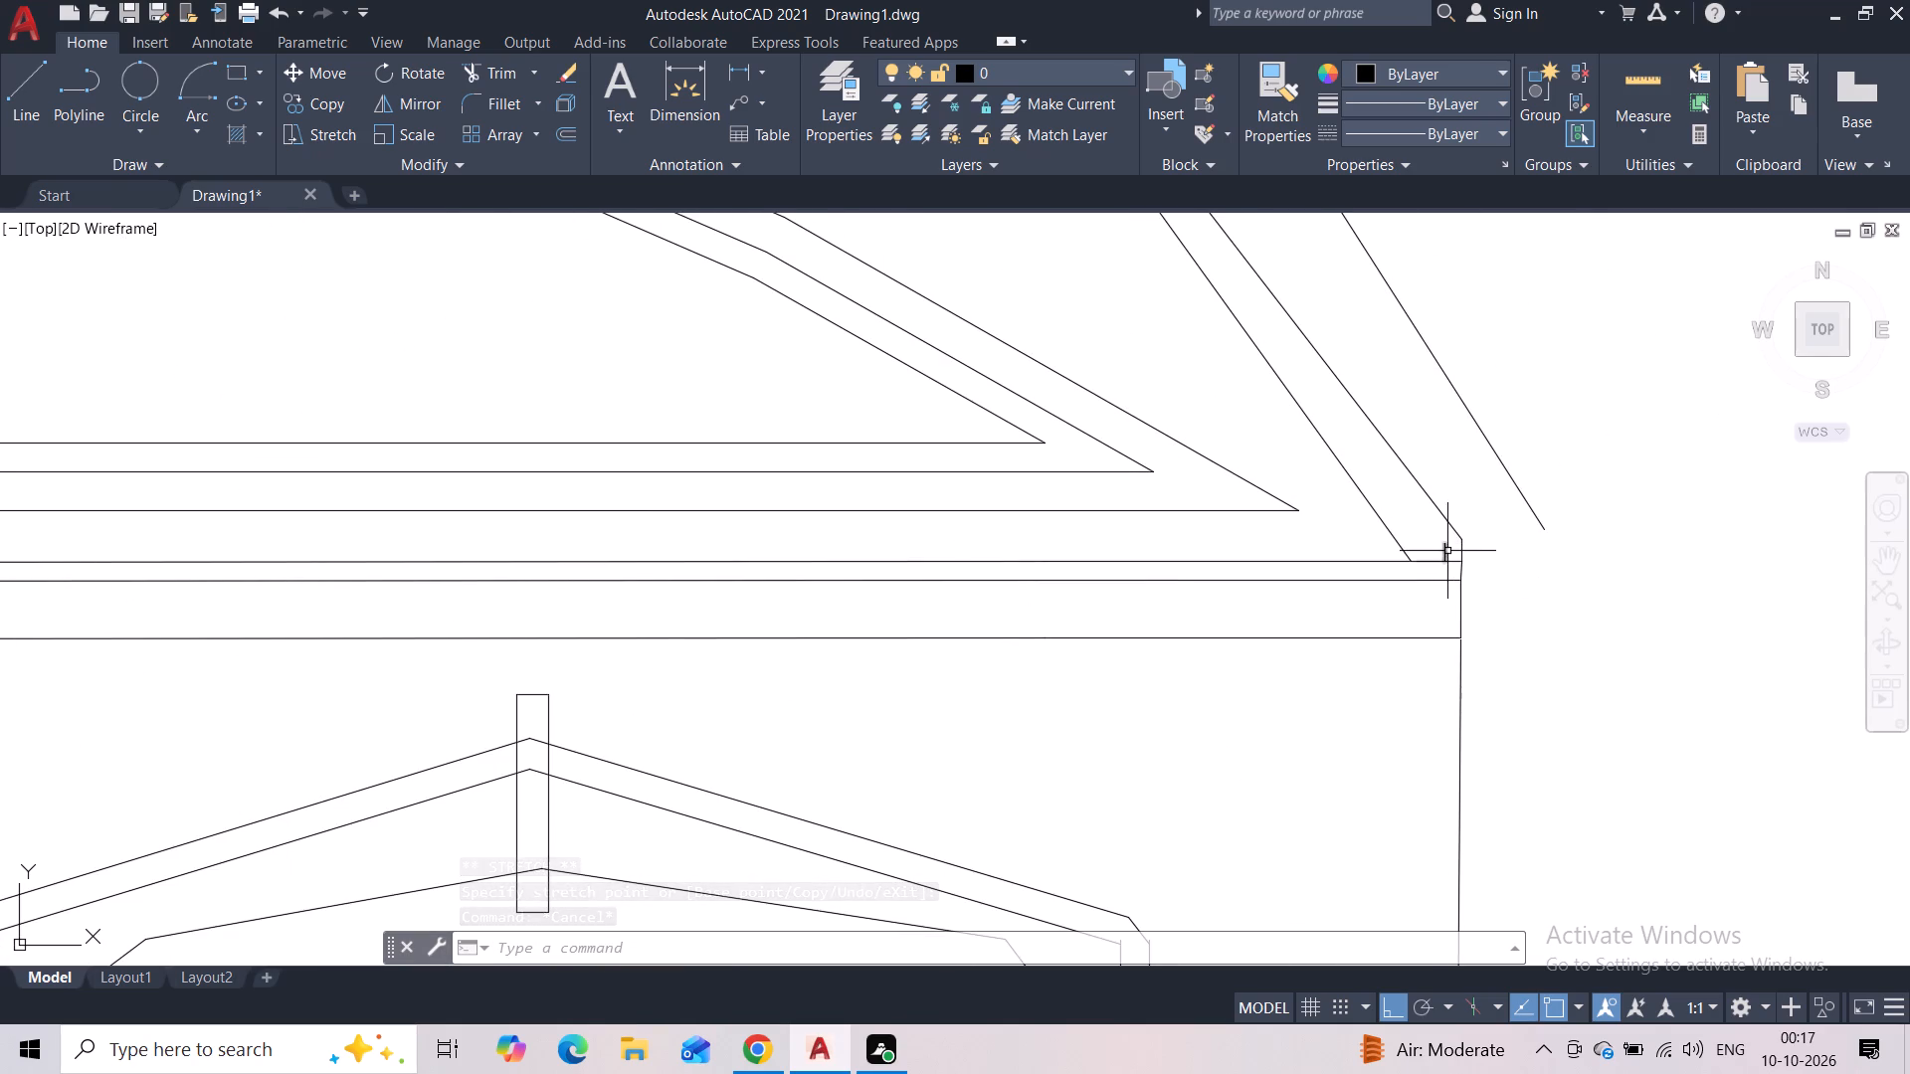
# Erase the stray short line inside the foot of the outer arch's double band at its right end.
pyautogui.click(1442, 551)
pyautogui.press('Delete')
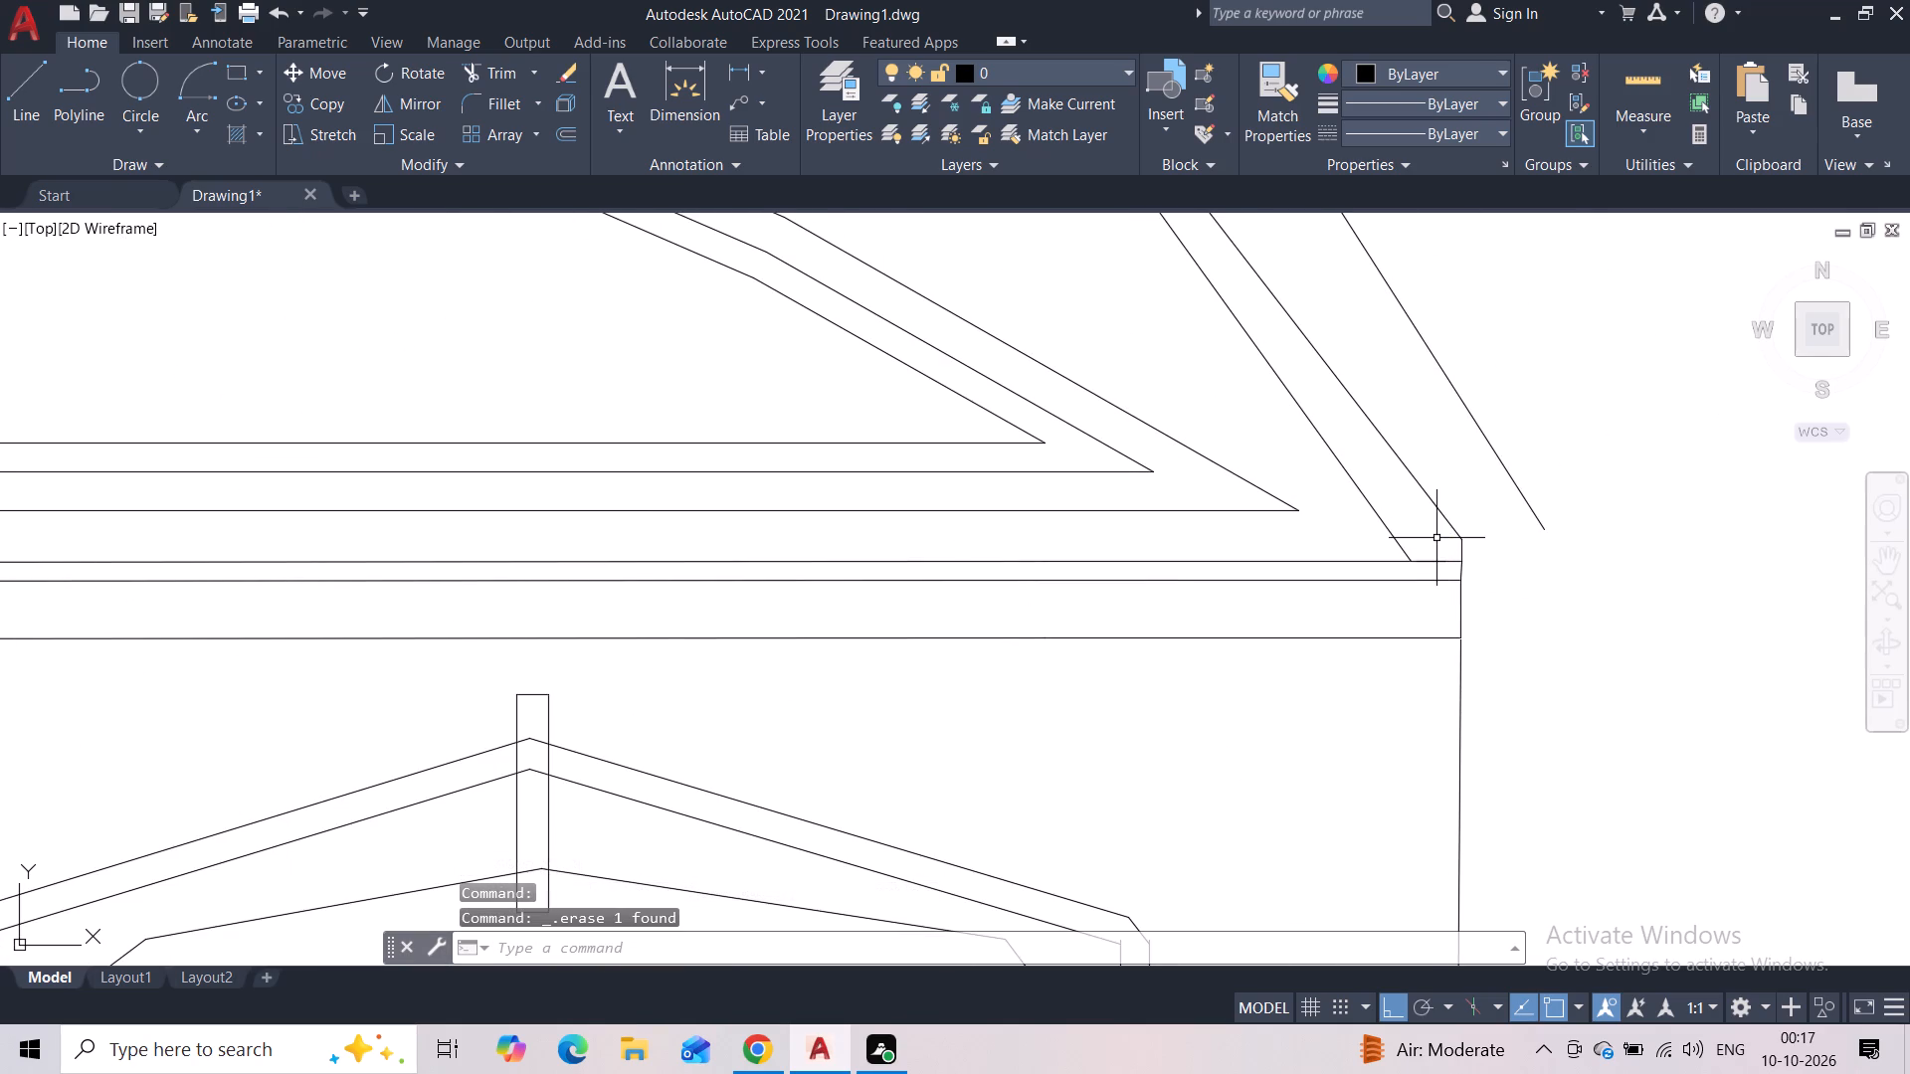
# Draw a short line from the top of the small vertical line to the band's inner edge, closing the outer arch's right foot.
pyautogui.click(30, 93)
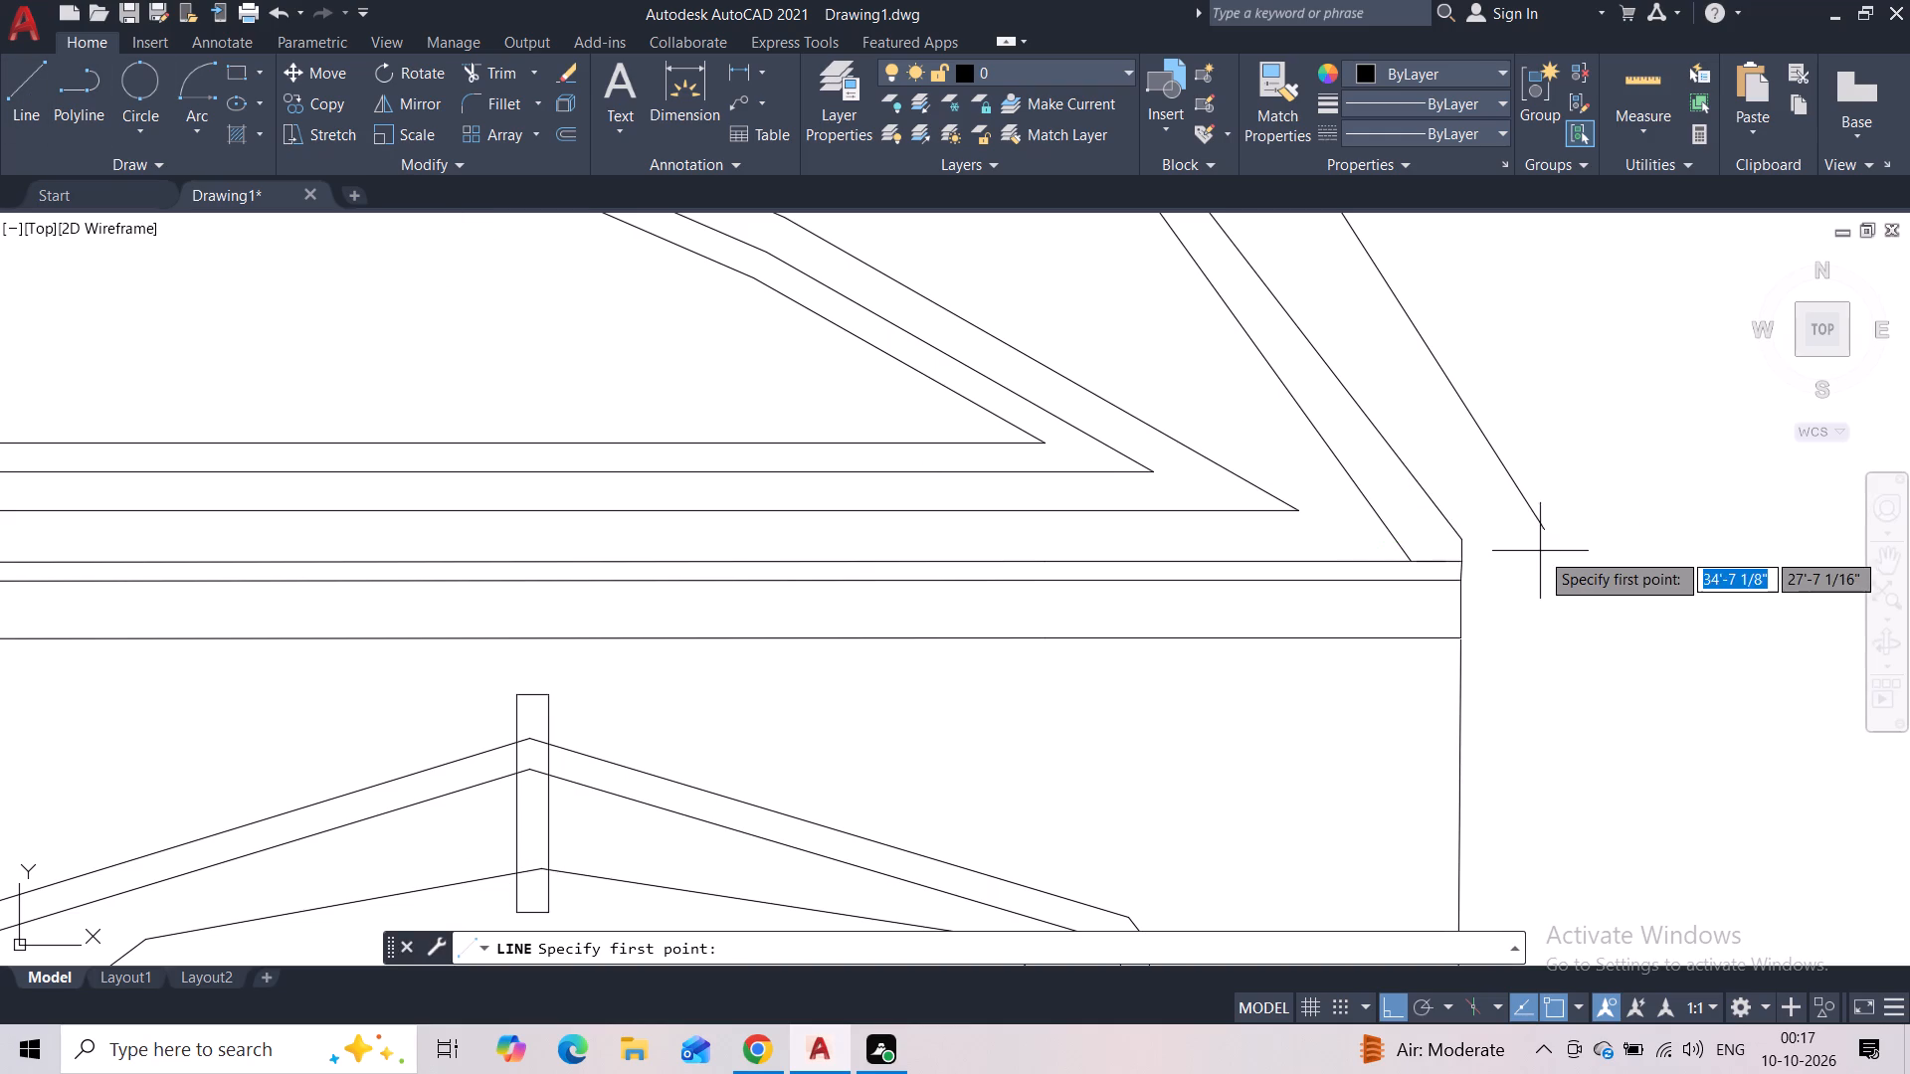
pyautogui.click(1462, 544)
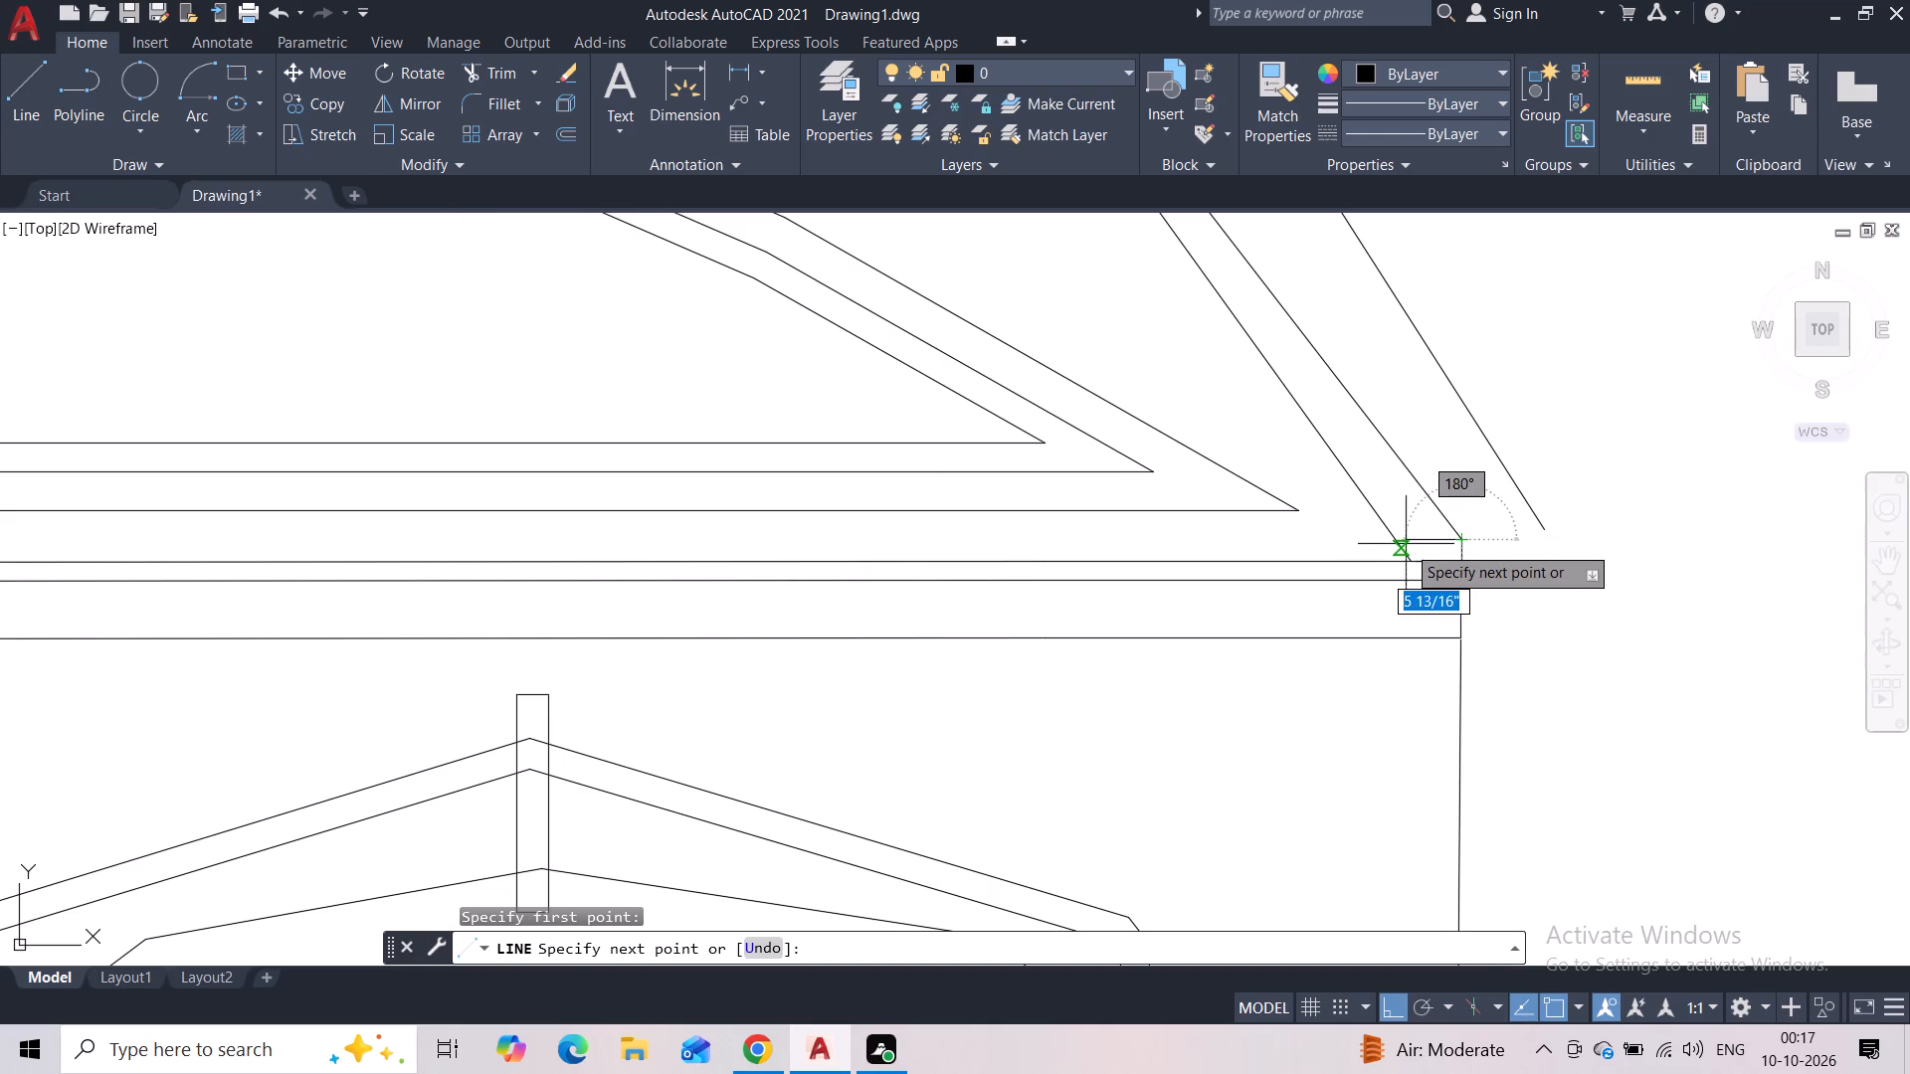
pyautogui.click(1393, 548)
pyautogui.press('Escape')
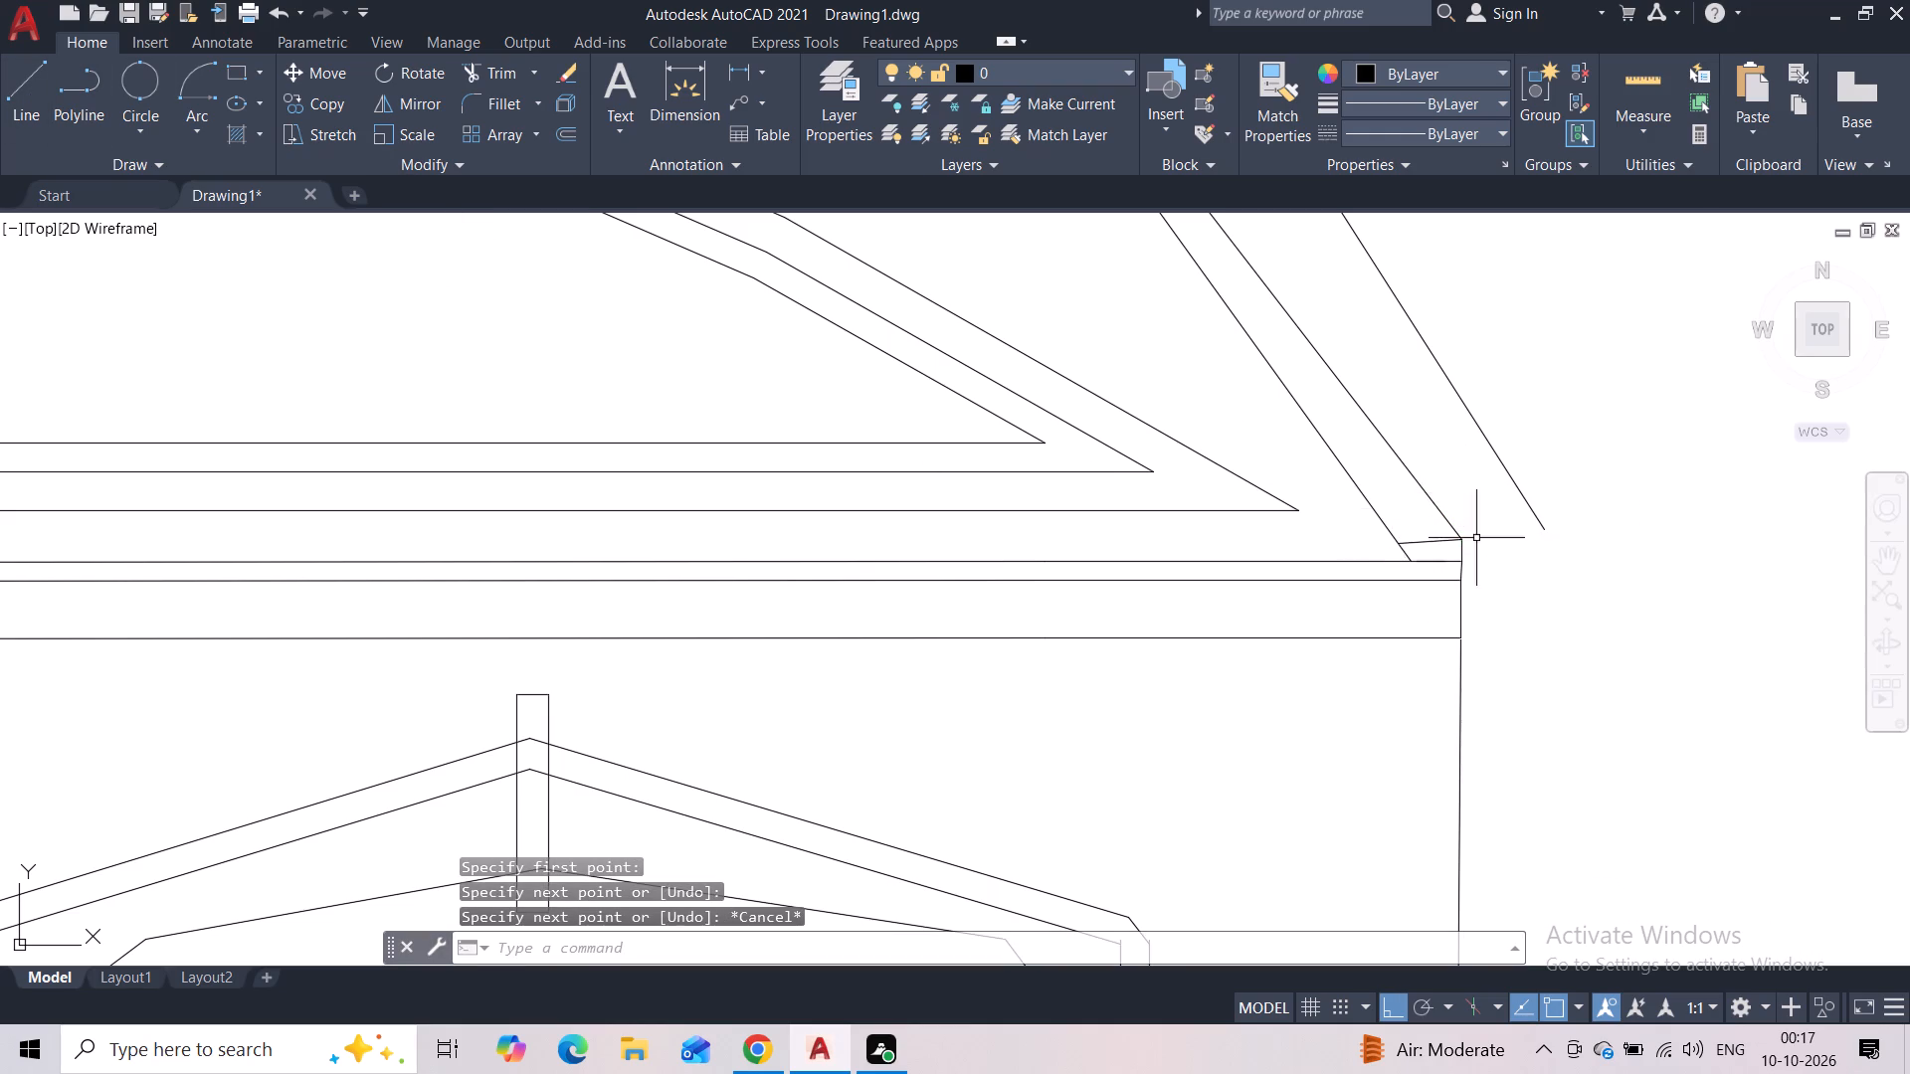
# Trim the piece of the band's inner edge that projects below the new closing line at the right foot.
pyautogui.scroll(3, 1435, 550)
pyautogui.click(1337, 572)
pyautogui.click(1270, 569)
pyautogui.press('Escape')
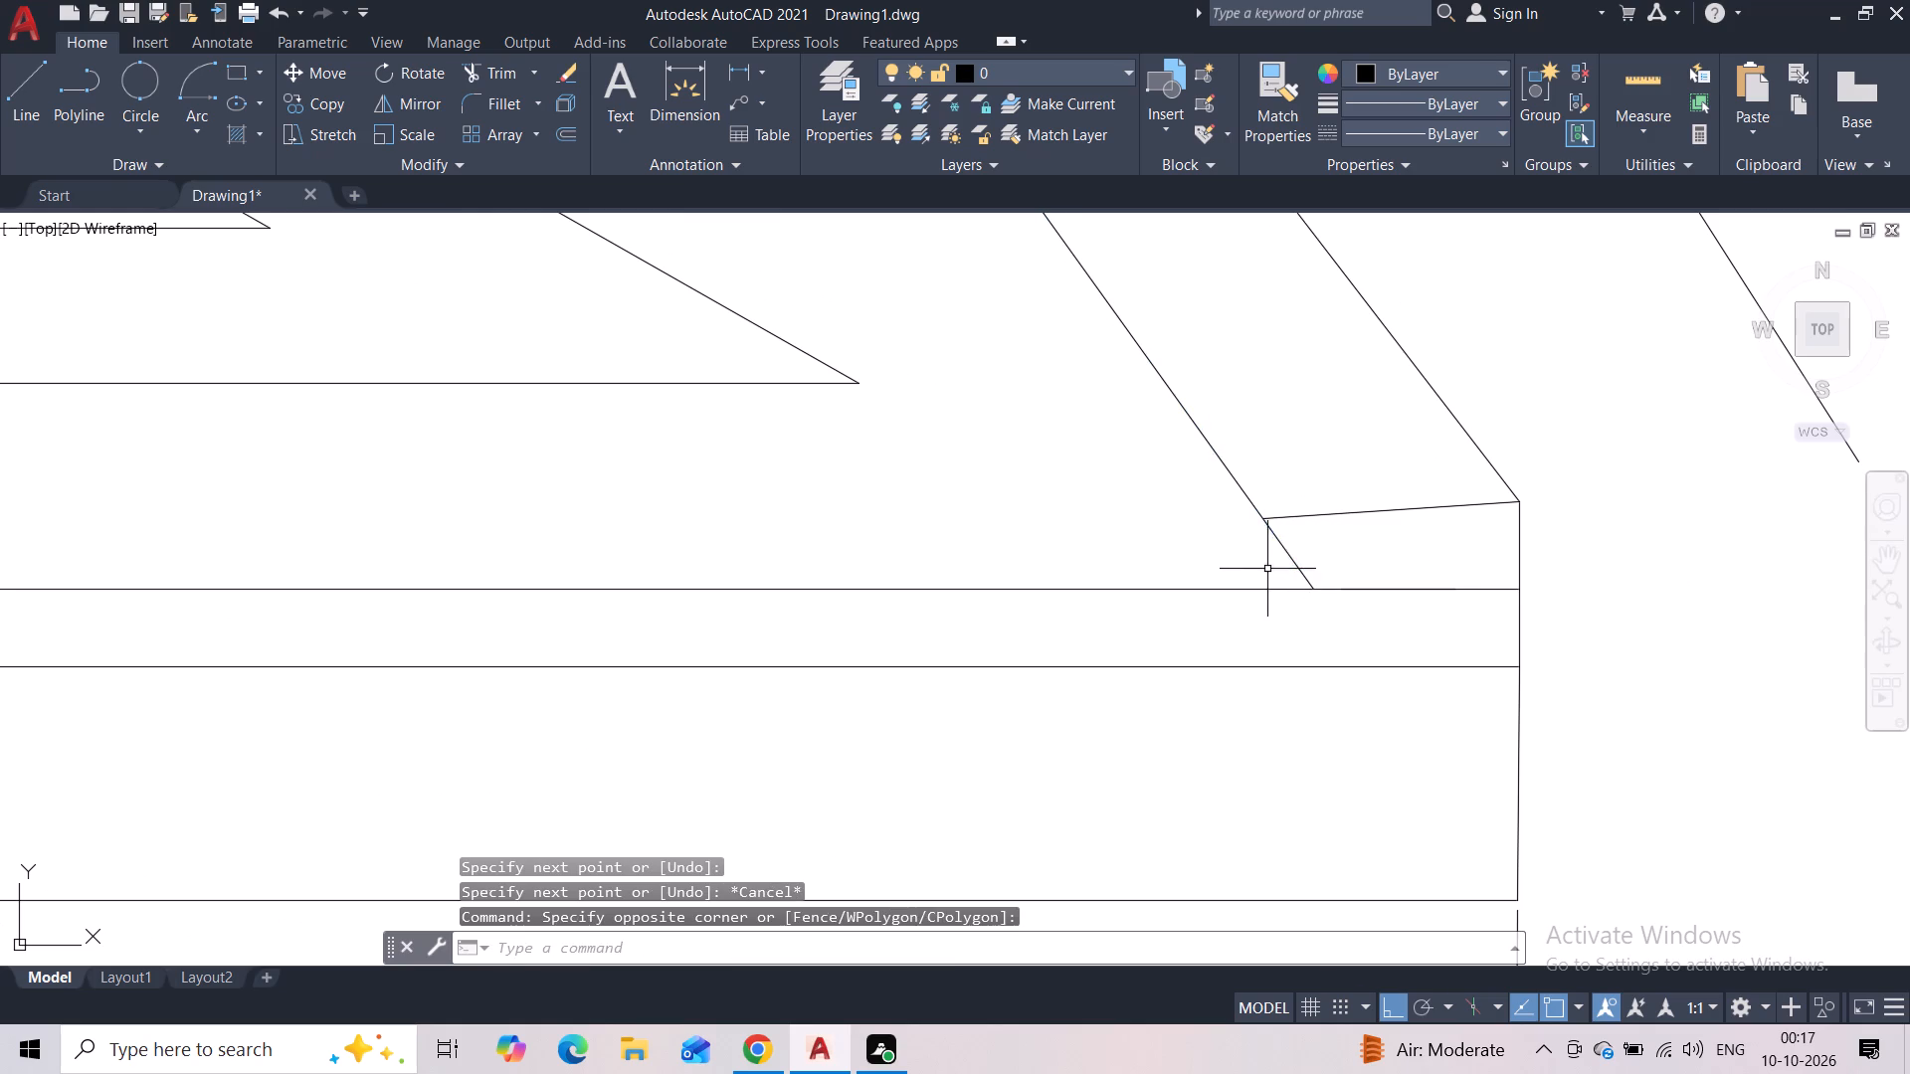
pyautogui.click(473, 70)
pyautogui.moveTo(1294, 544); pyautogui.dragTo(1271, 557)
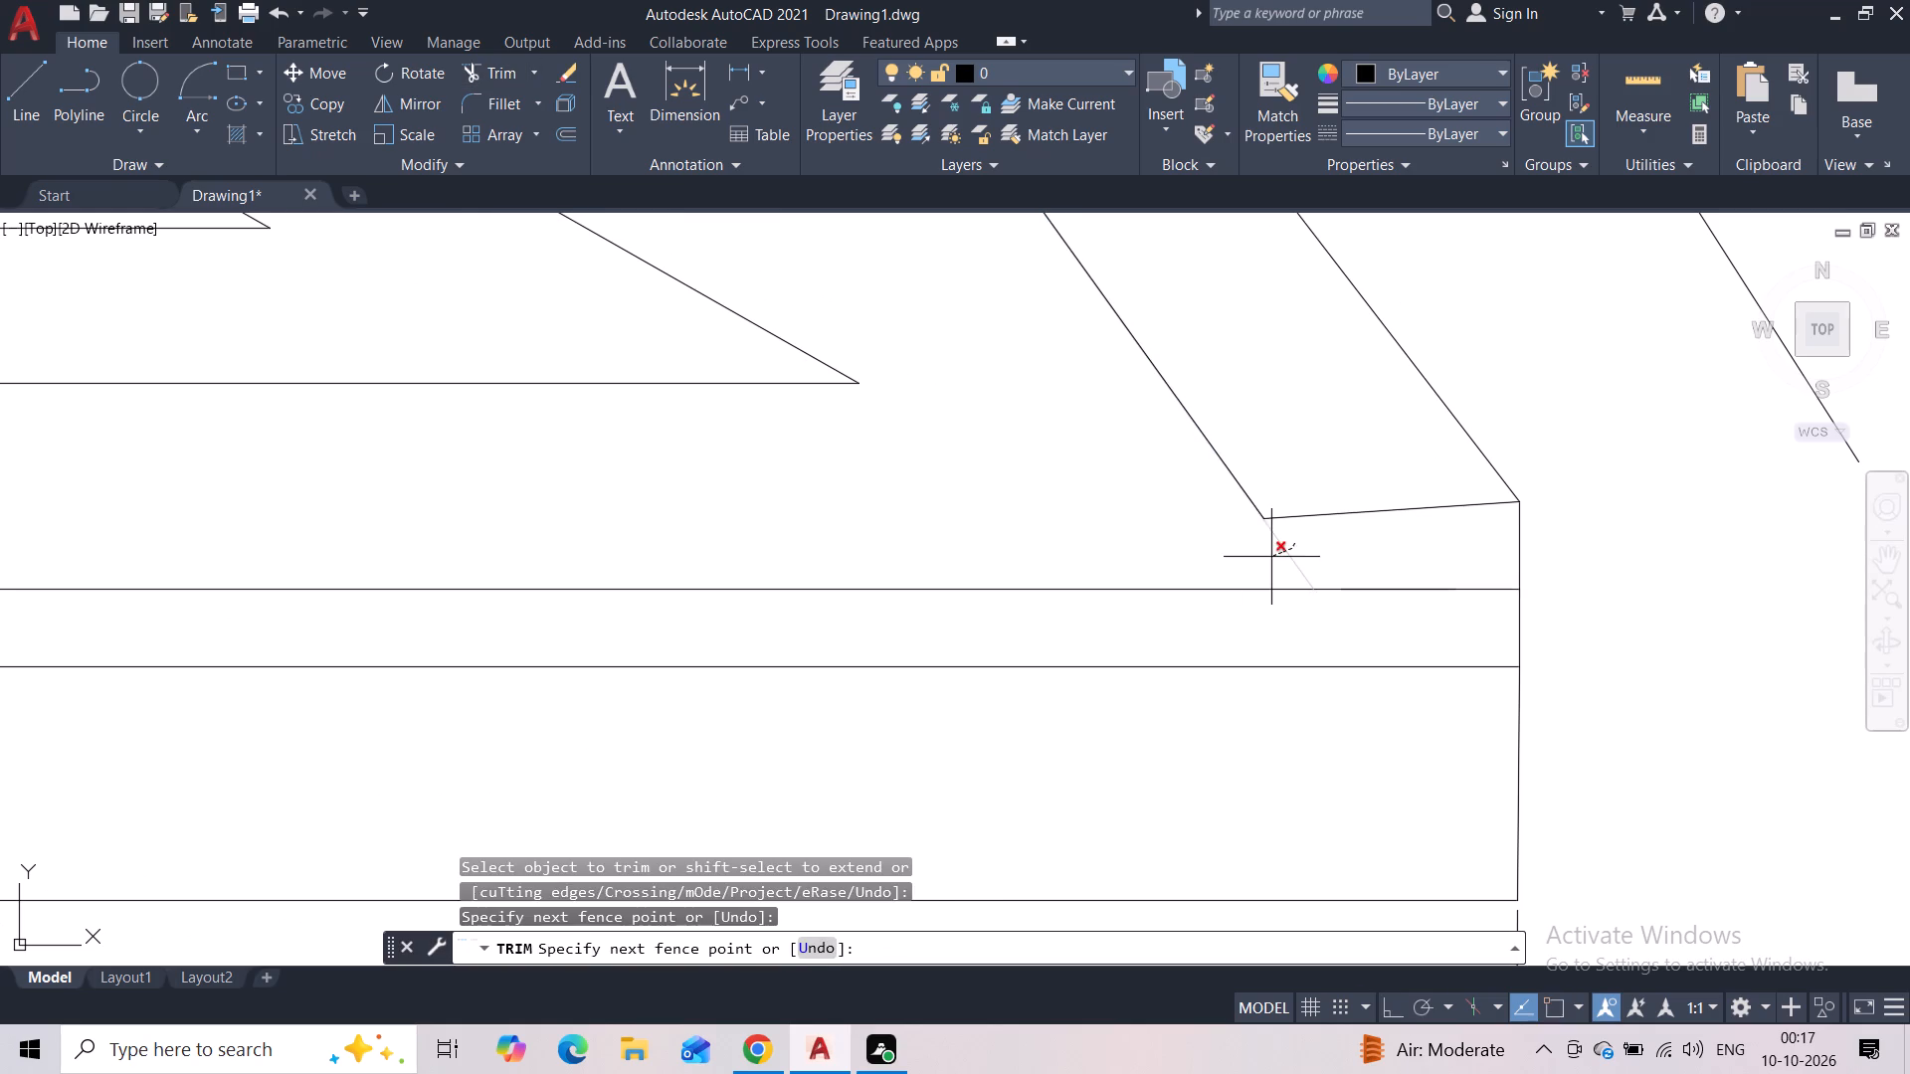
pyautogui.moveTo(1271, 557); pyautogui.dragTo(1264, 558)
pyautogui.press('Escape')
pyautogui.scroll(-7, 1260, 558)
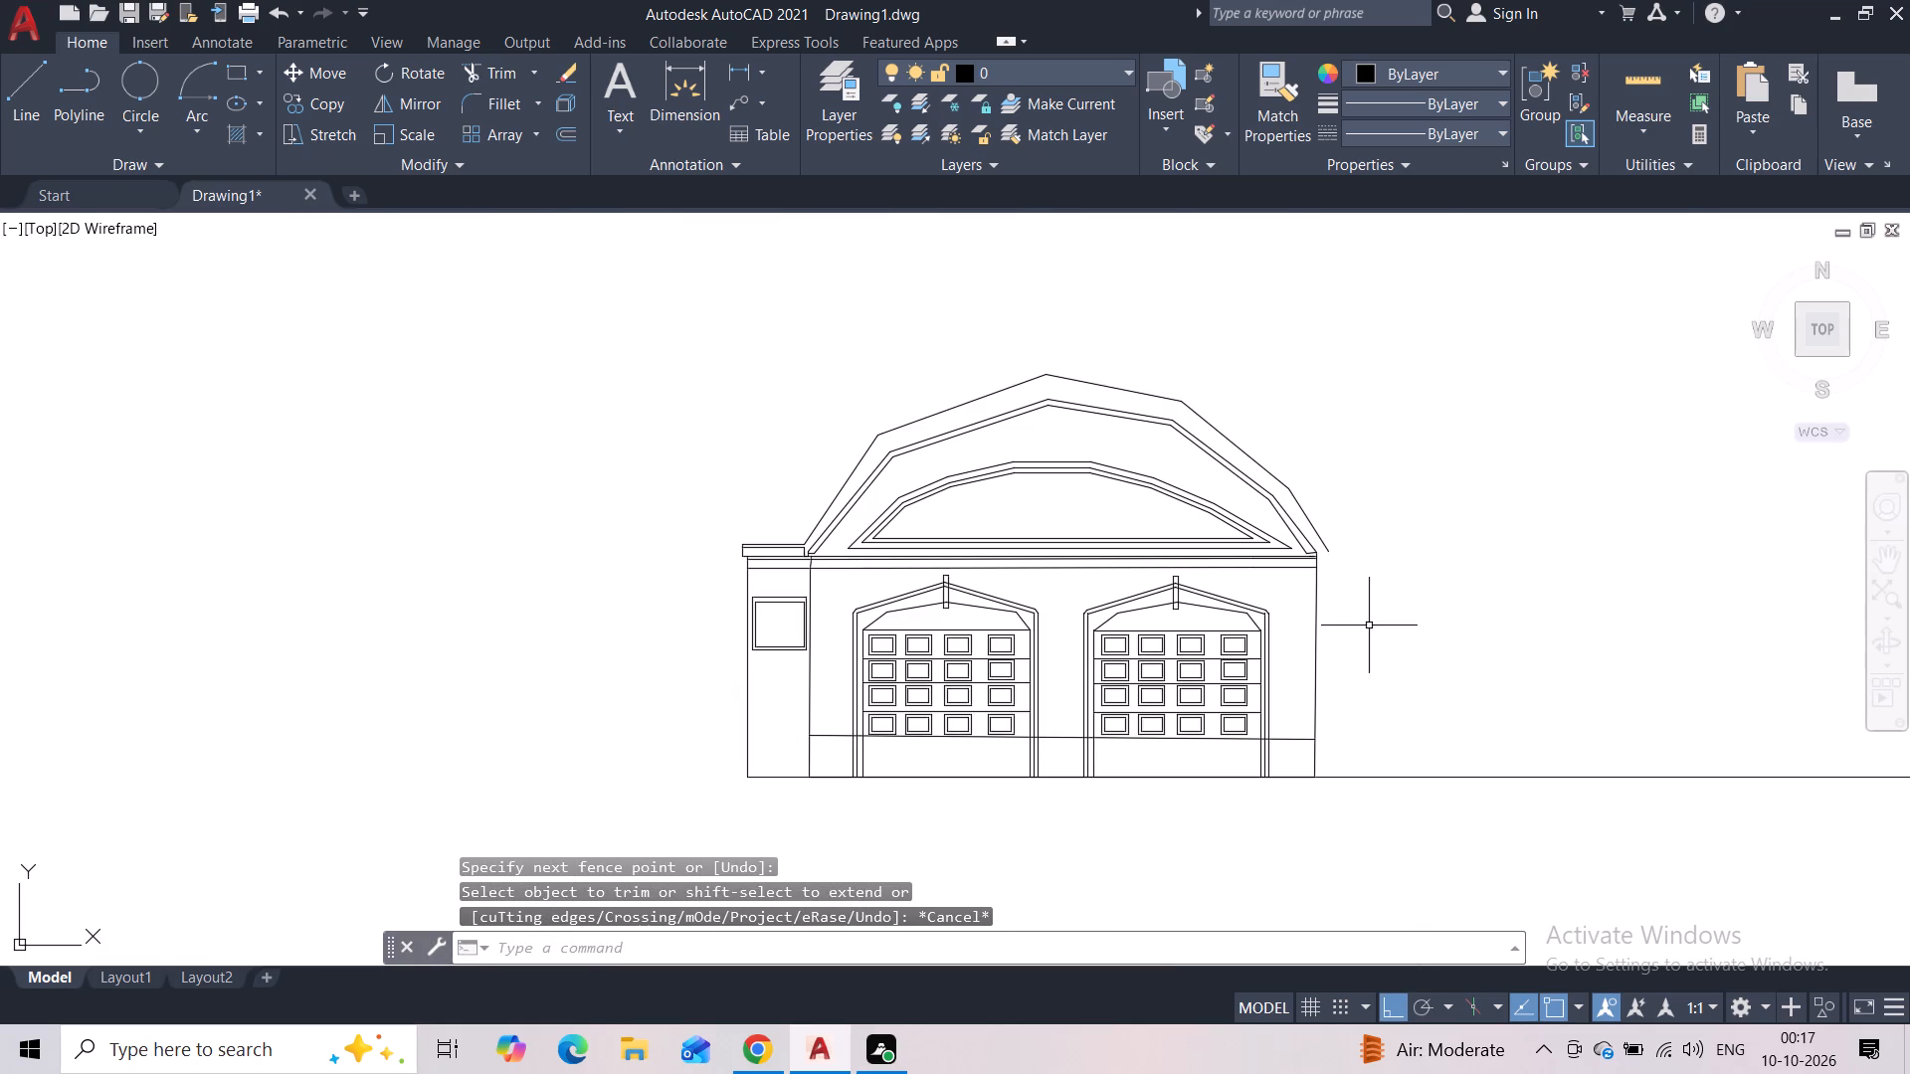
pyautogui.press('Escape')
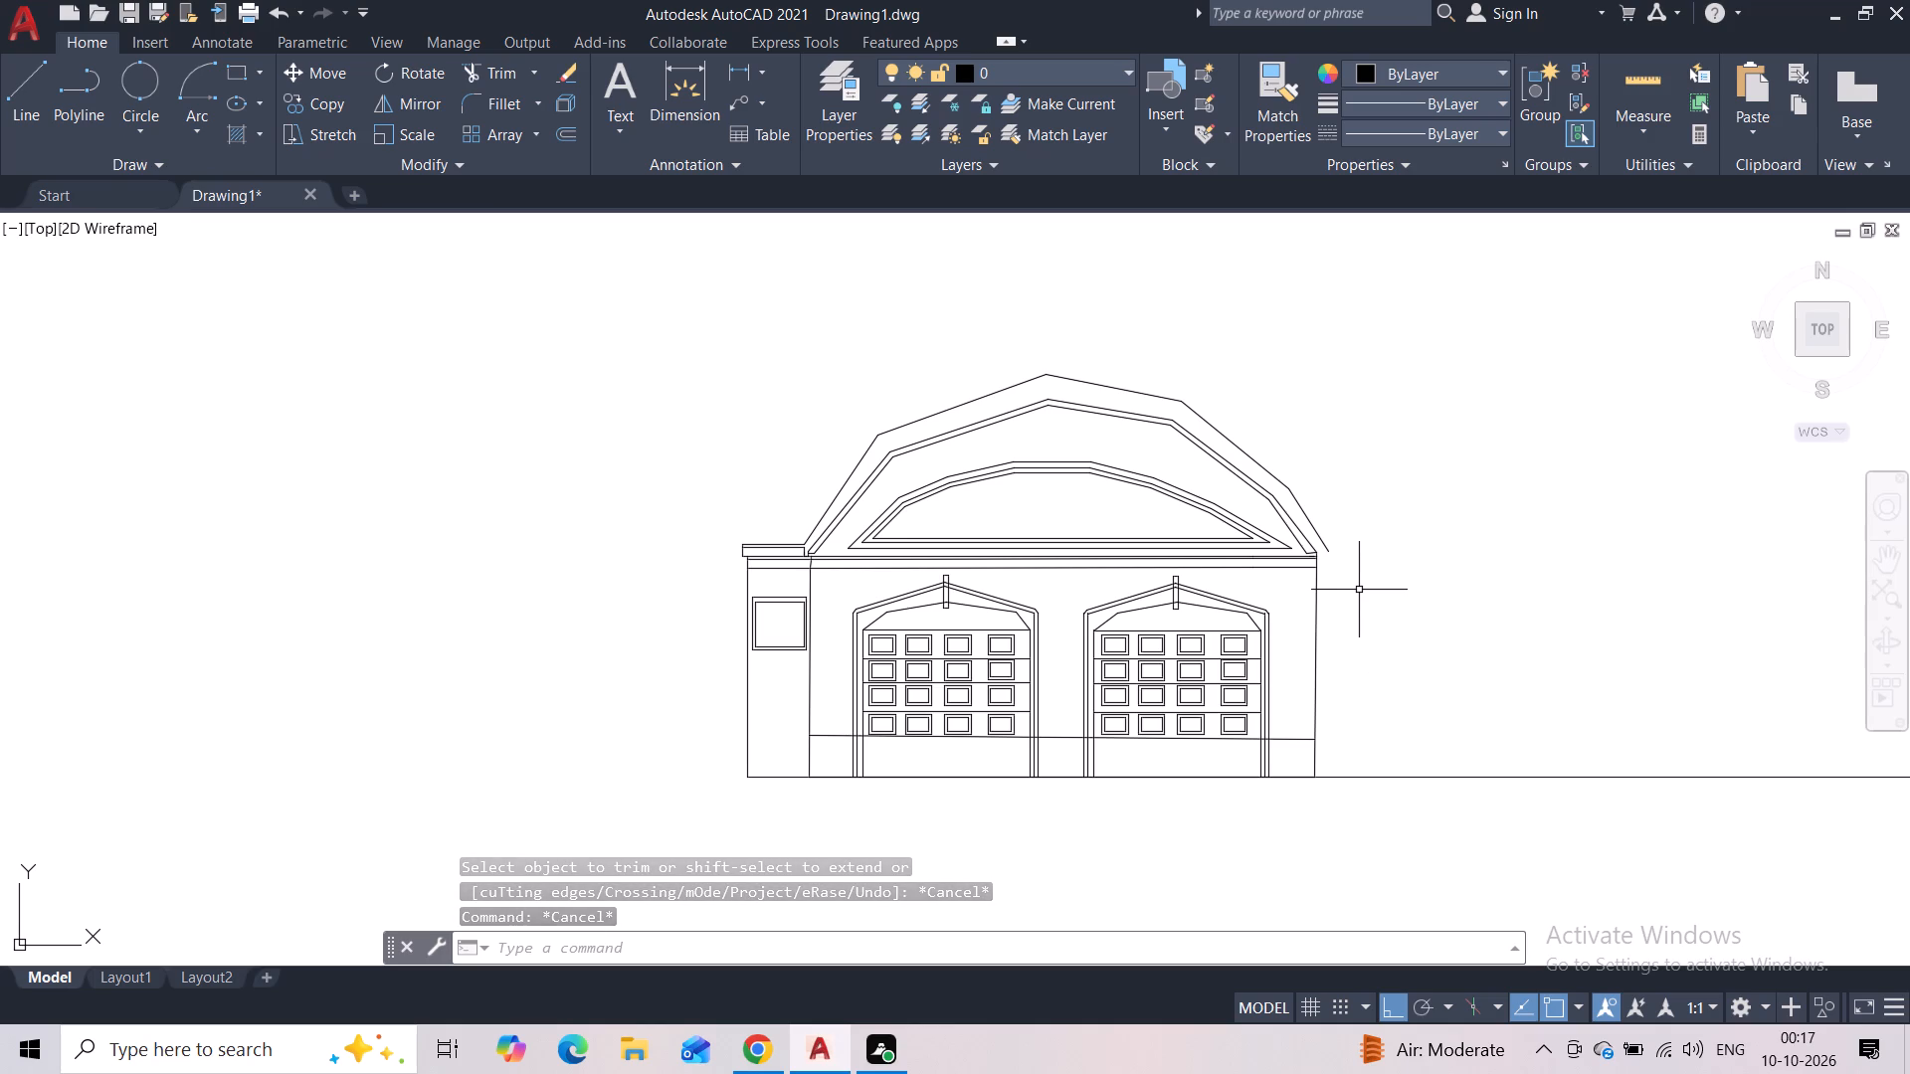
# Draw a line about 8 11/16" outward from the cap band's top right corner, then up to the outermost arch line's end.
pyautogui.scroll(3, 1359, 590)
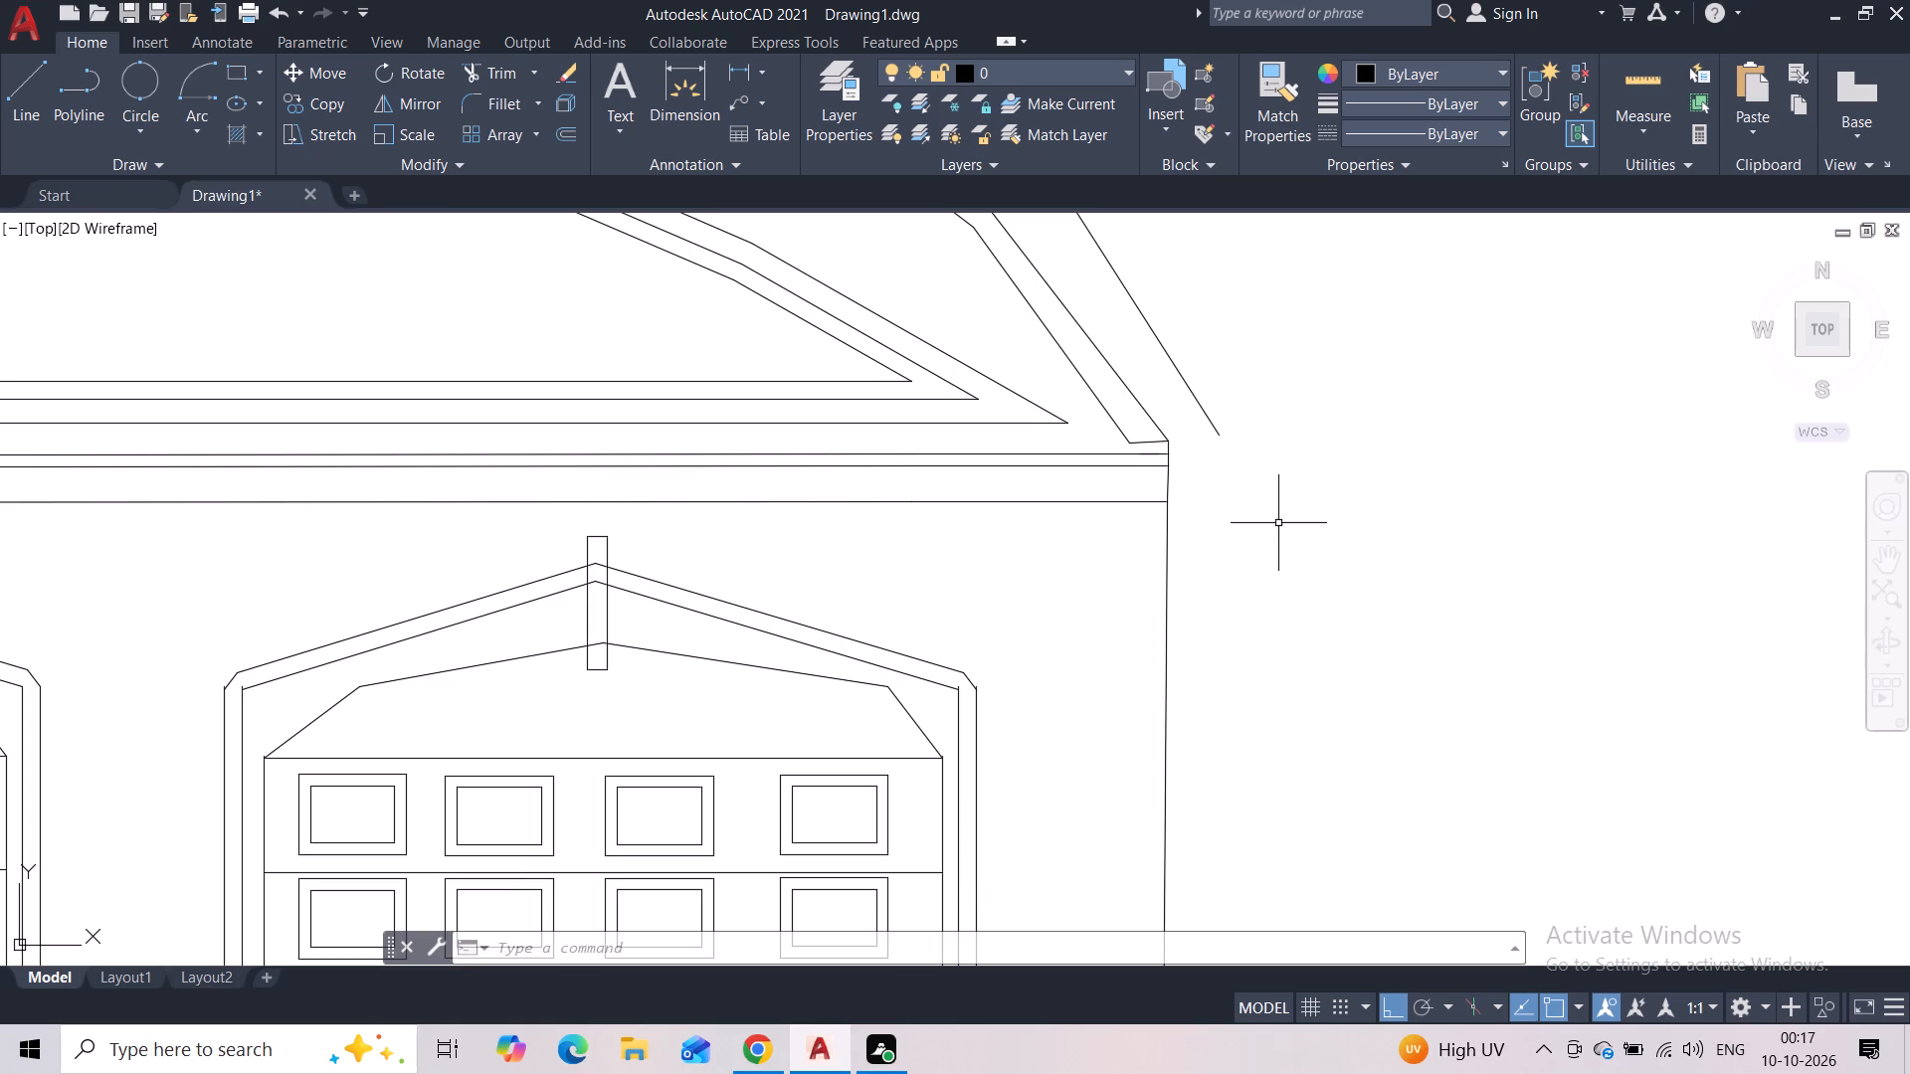
pyautogui.scroll(2, 1179, 469)
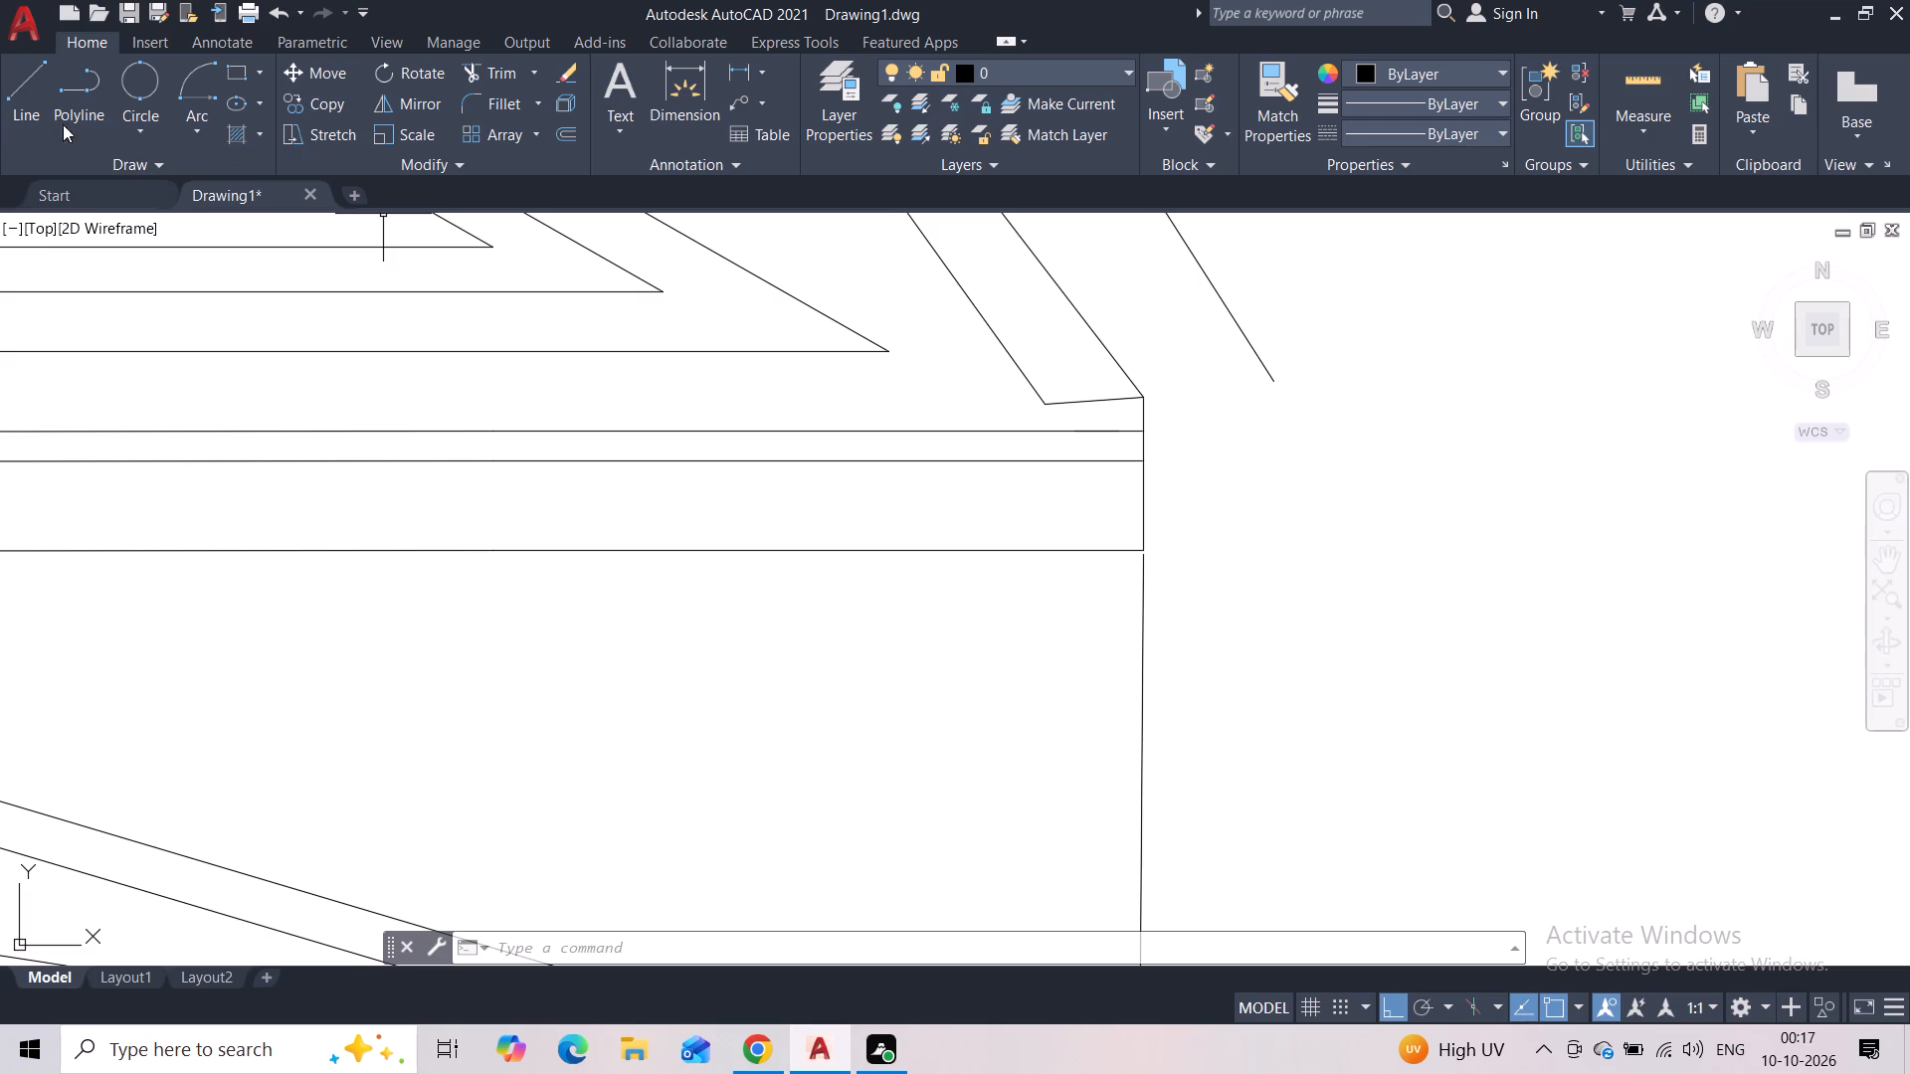
pyautogui.click(0, 124)
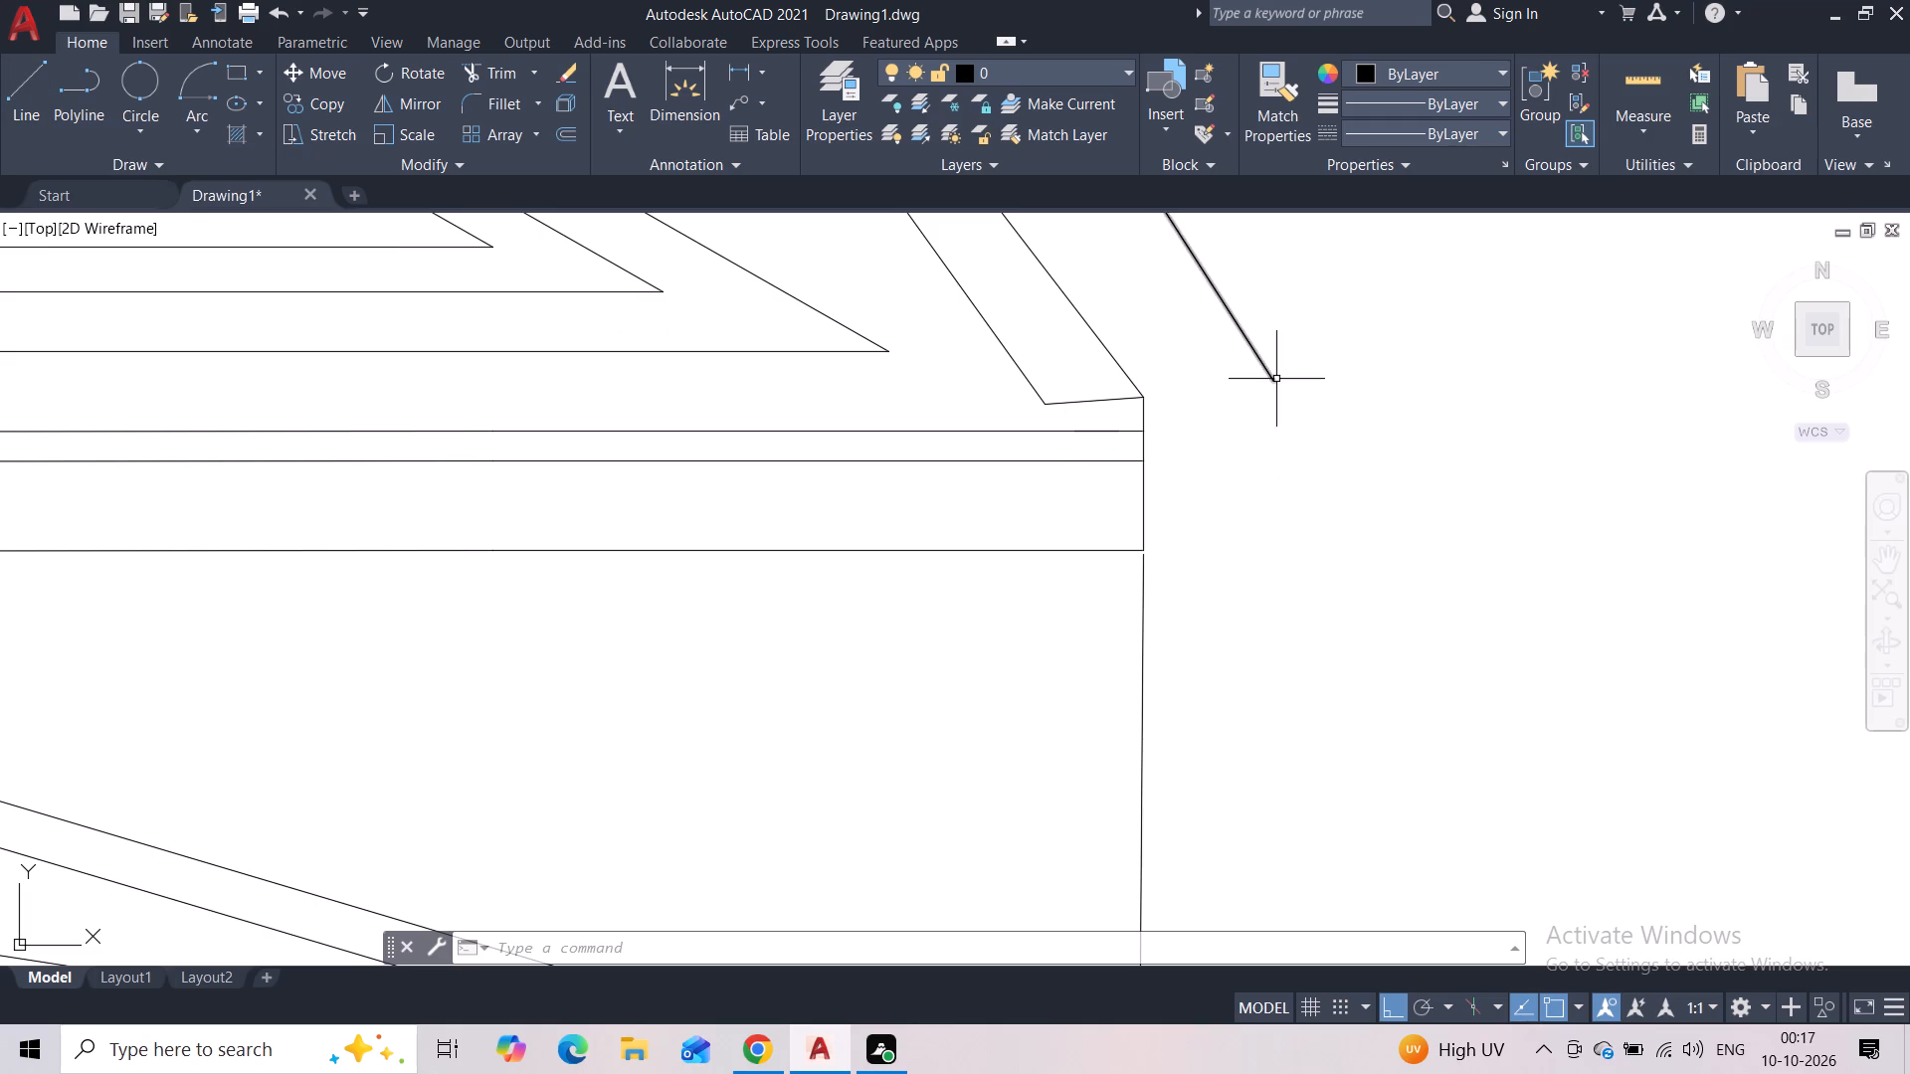
pyautogui.click(26, 113)
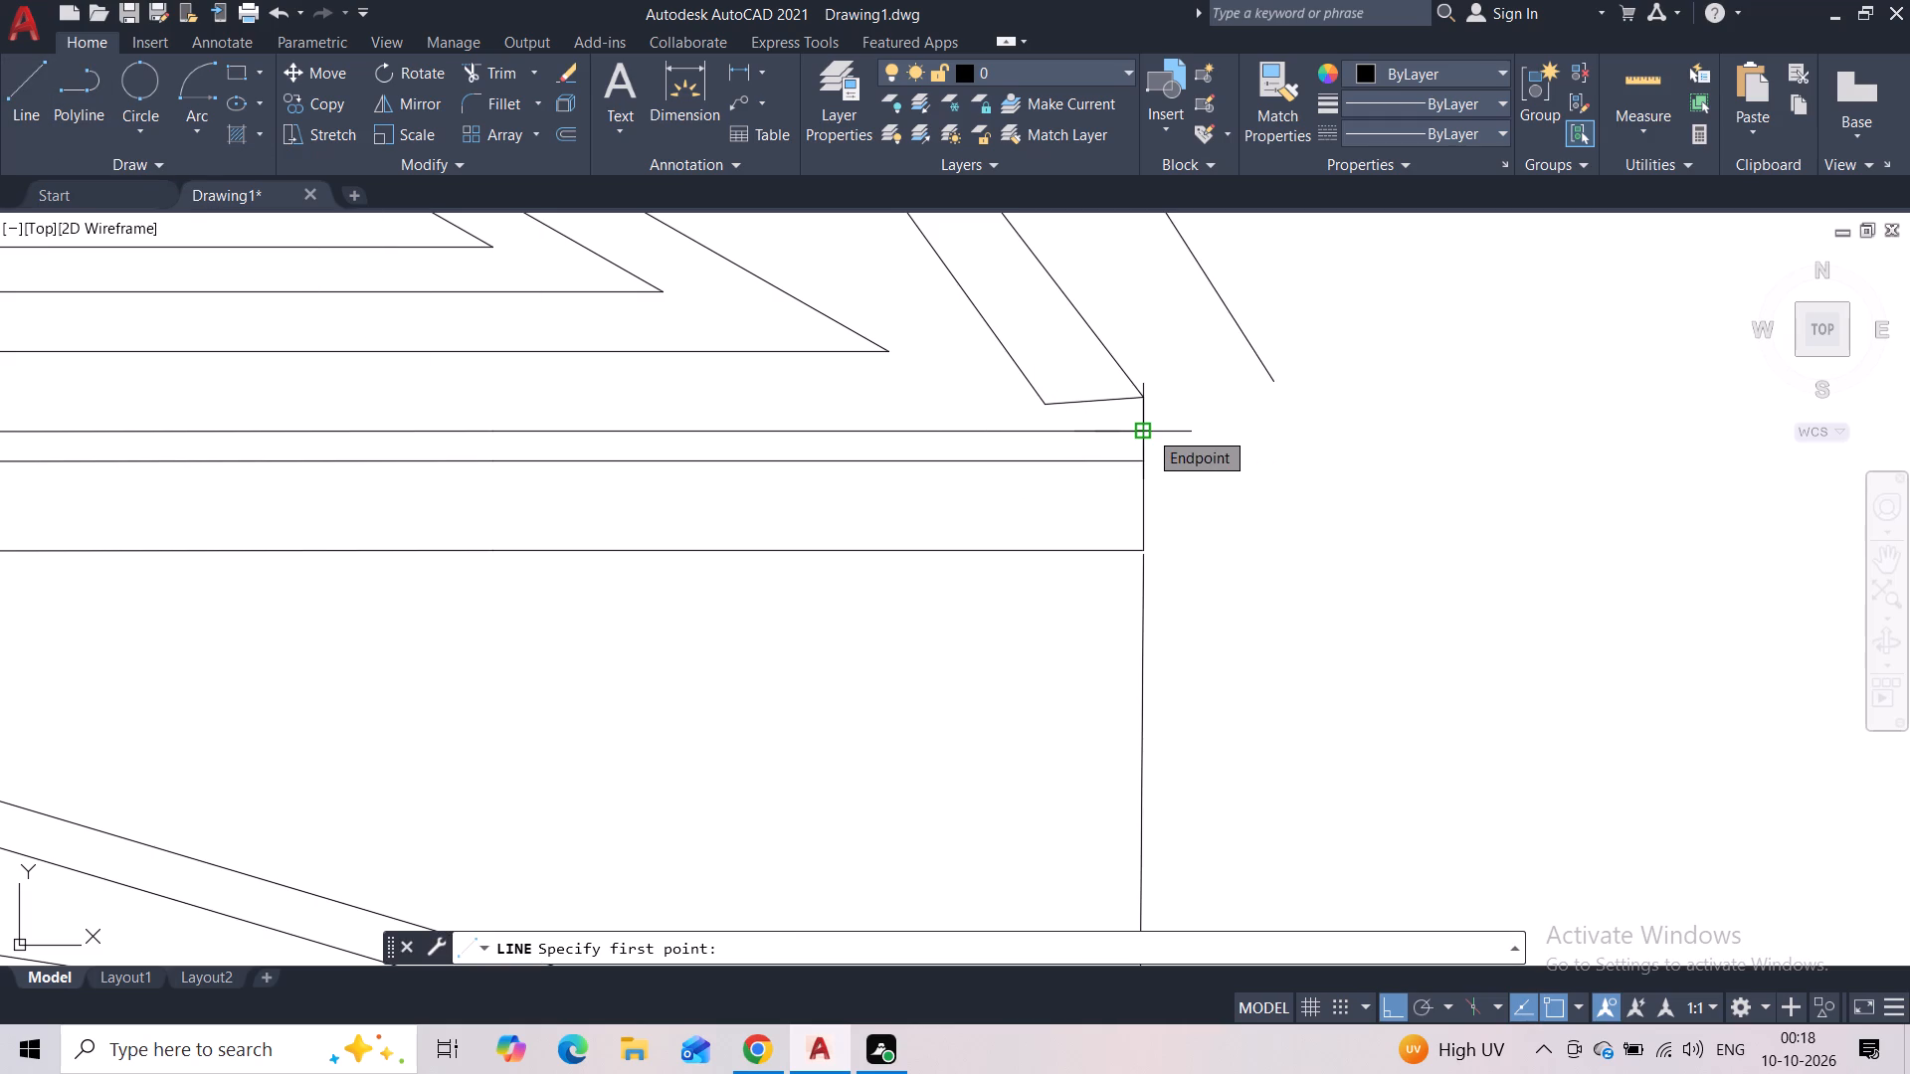
pyautogui.click(1148, 430)
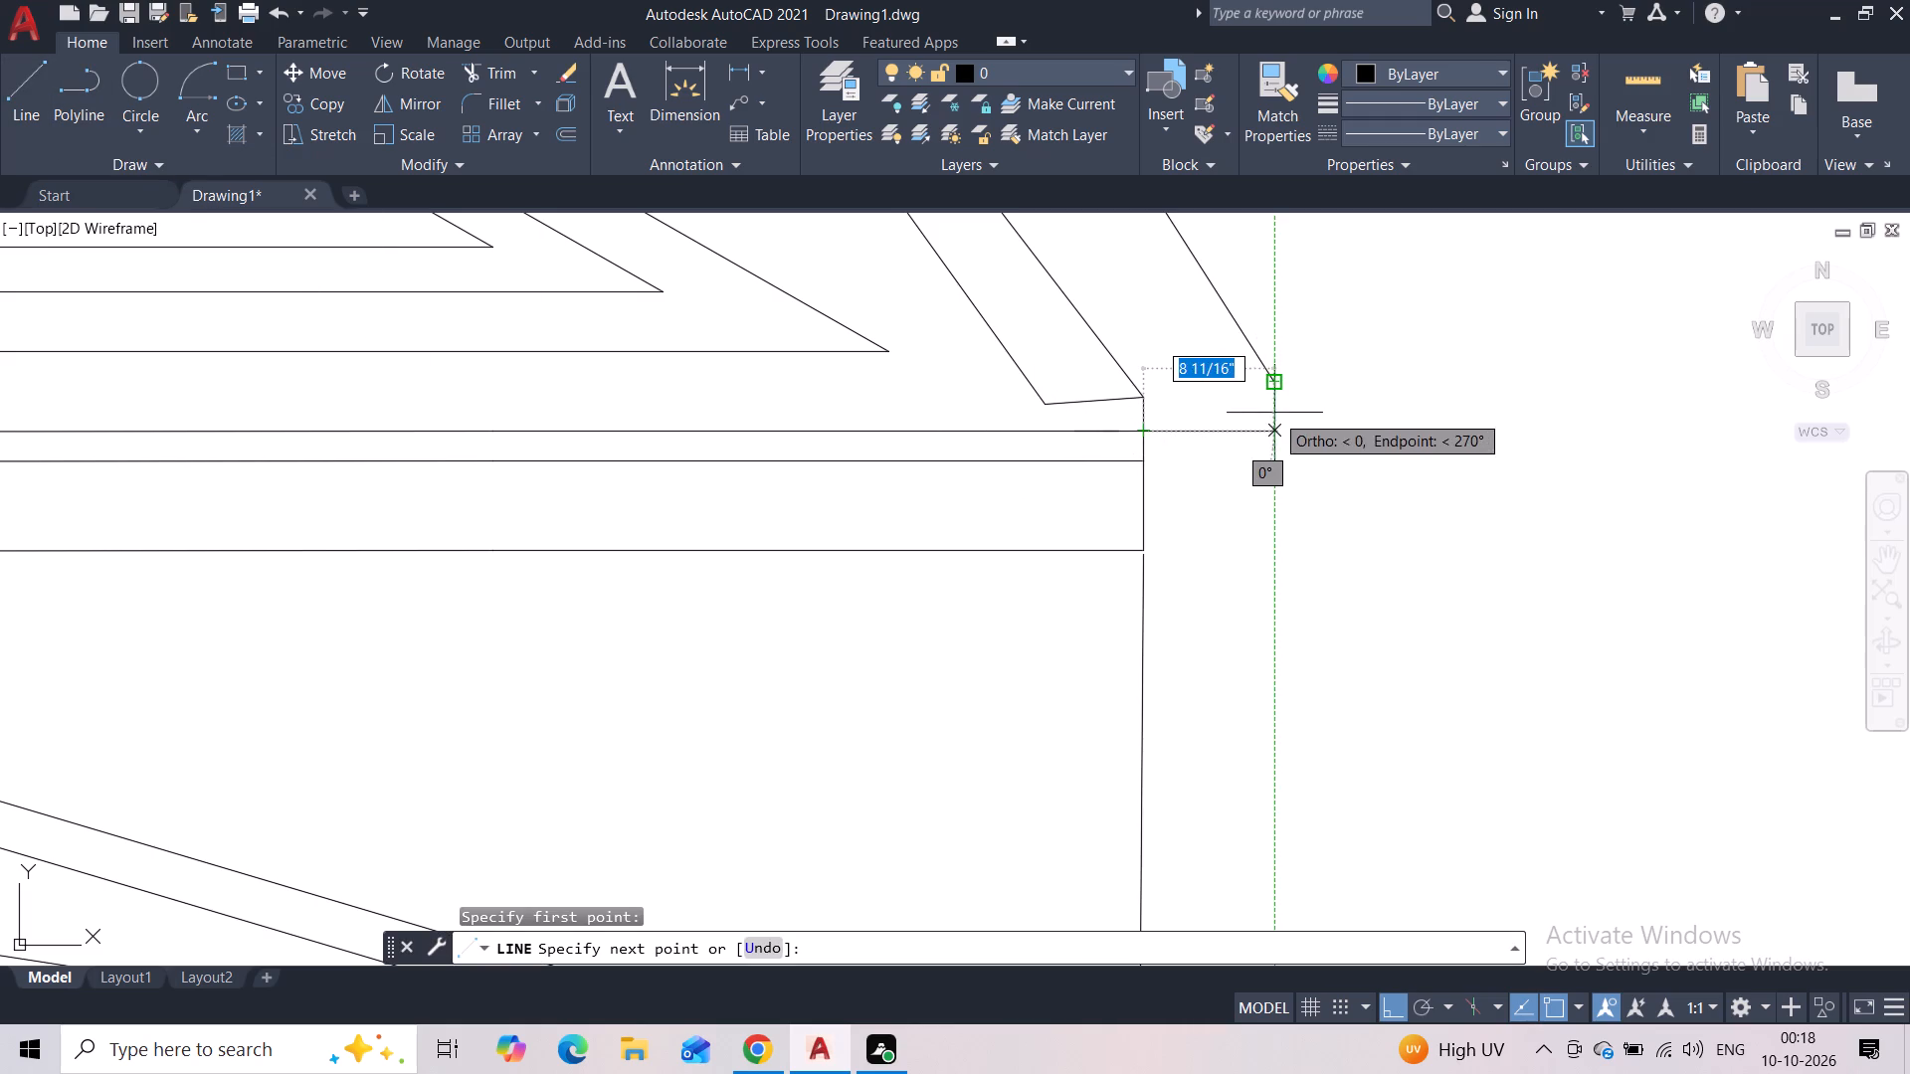
pyautogui.click(1273, 432)
pyautogui.click(1267, 389)
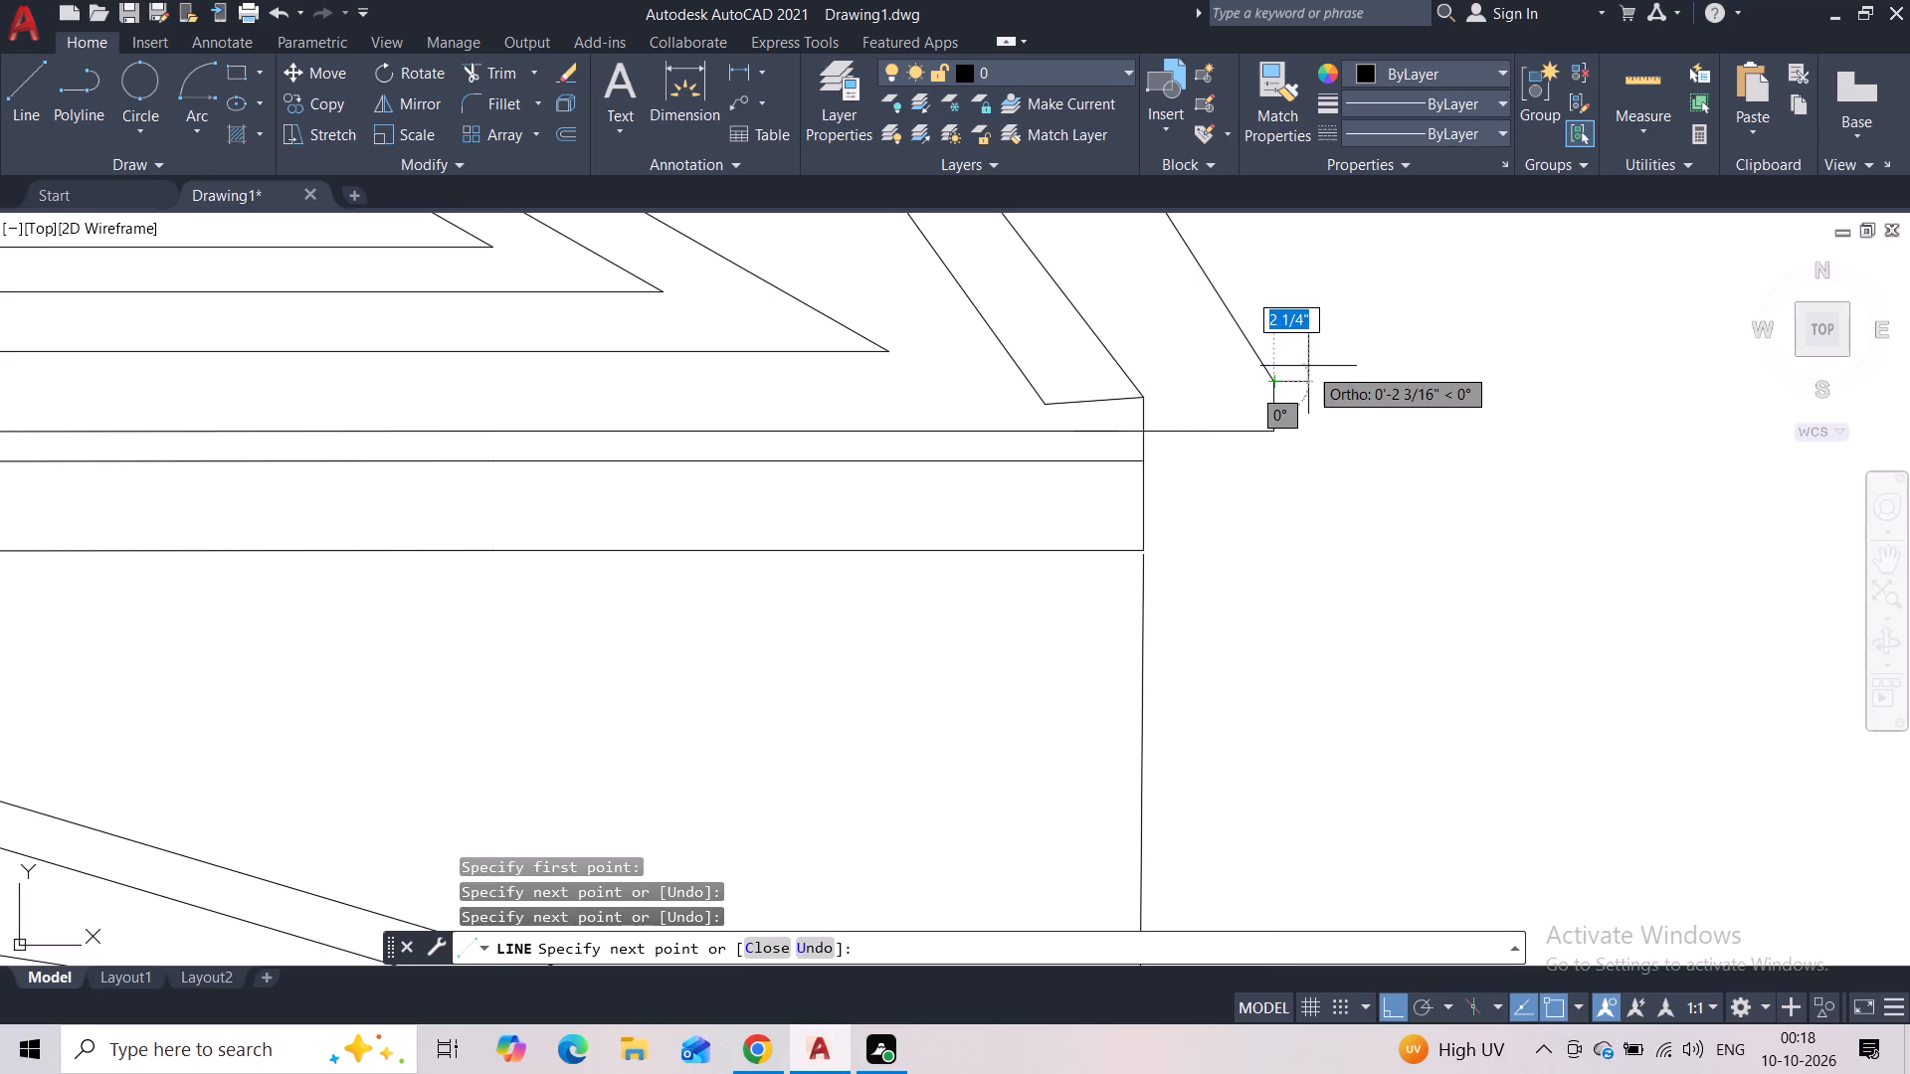
pyautogui.press('Escape')
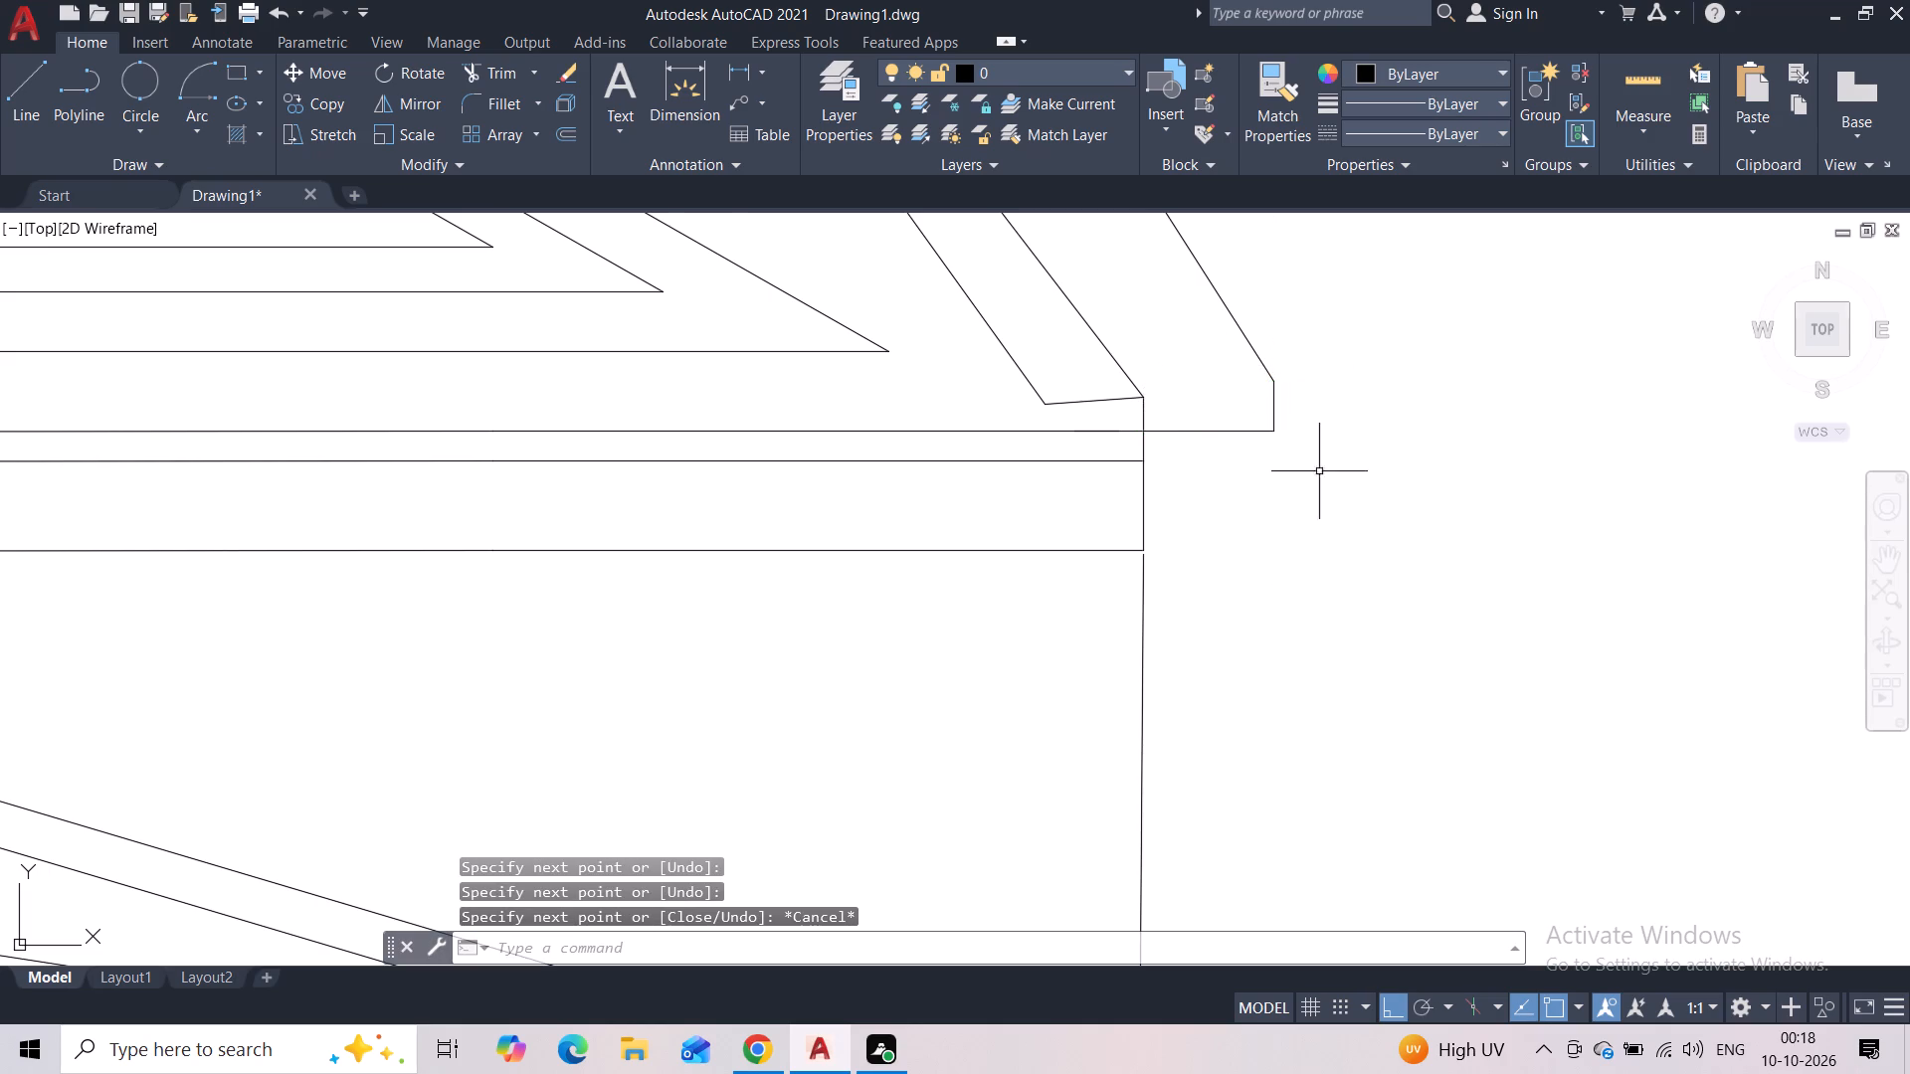
# Draw a 12" vertical line upward from the outermost arch's upper left slope.
pyautogui.scroll(-4, 1295, 473)
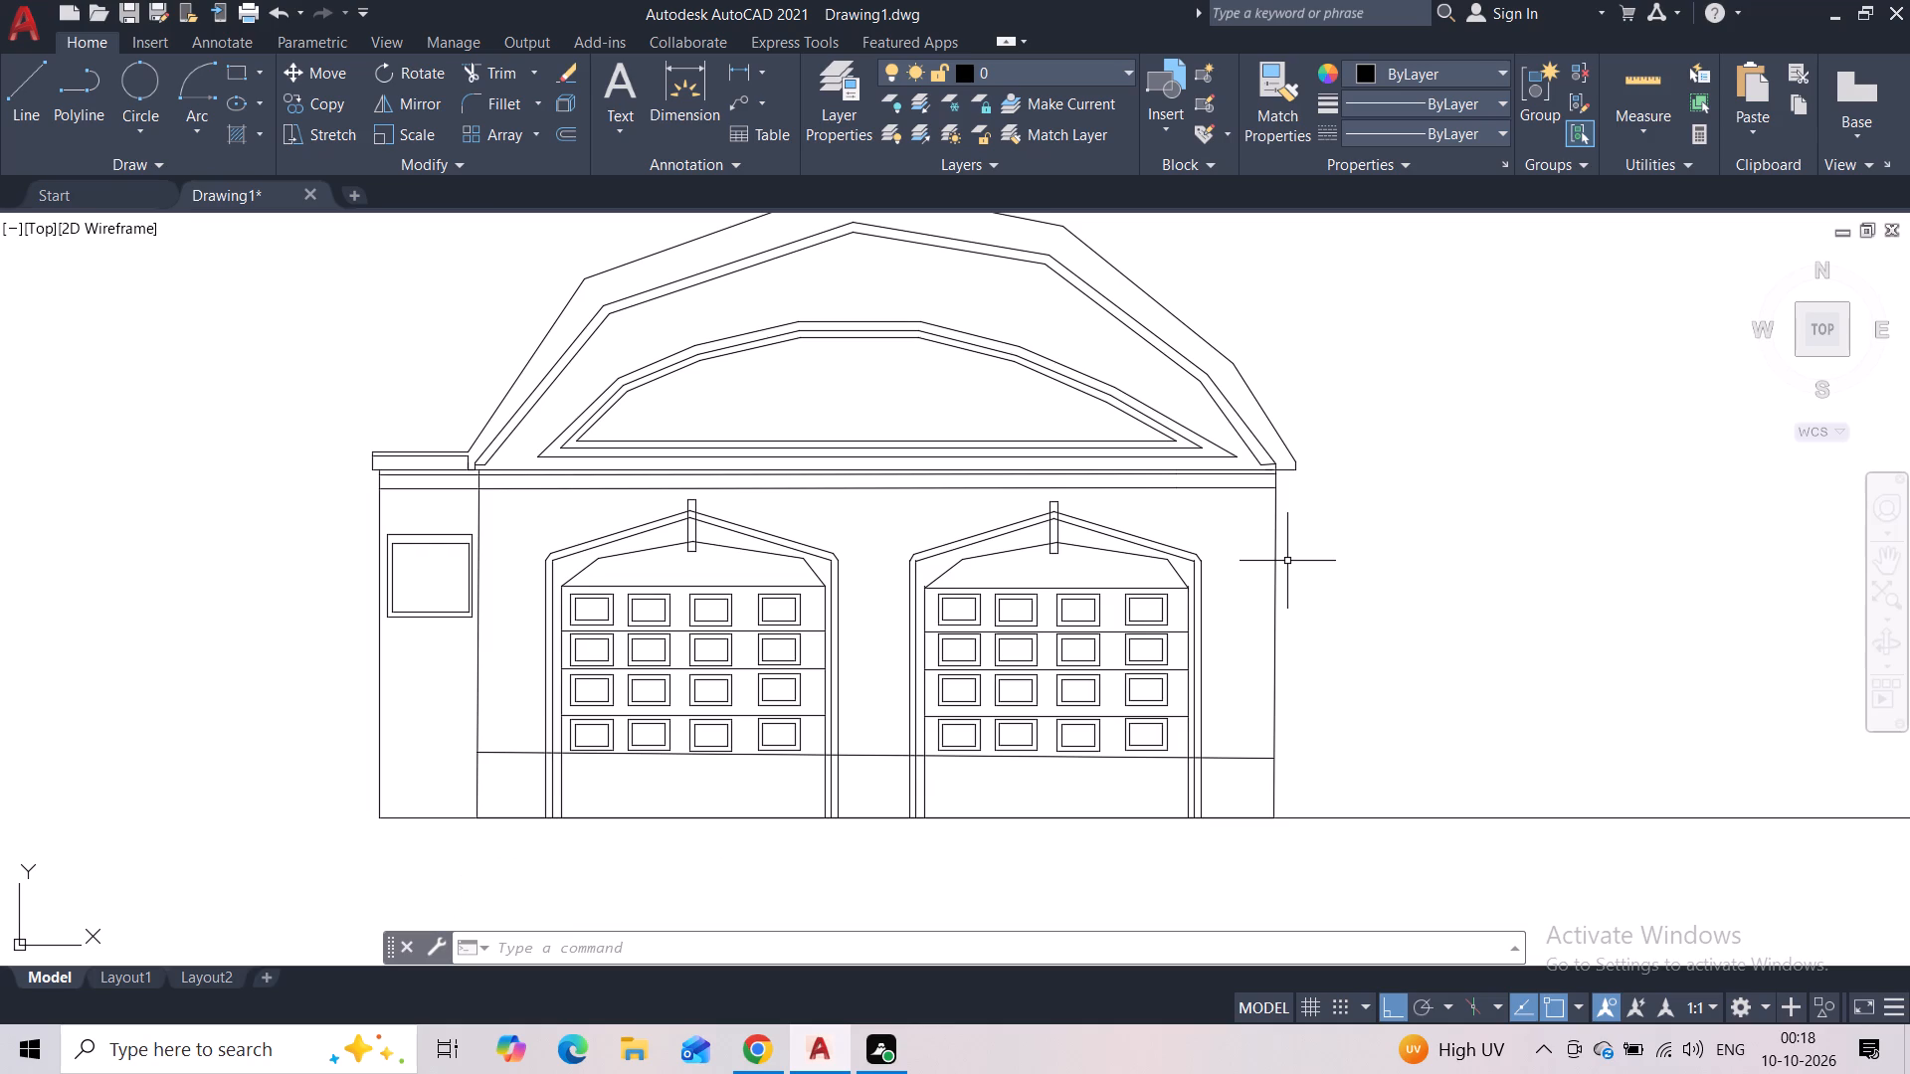
pyautogui.scroll(-2, 1050, 424)
pyautogui.moveTo(1176, 361); pyautogui.dragTo(1105, 507, button='middle')
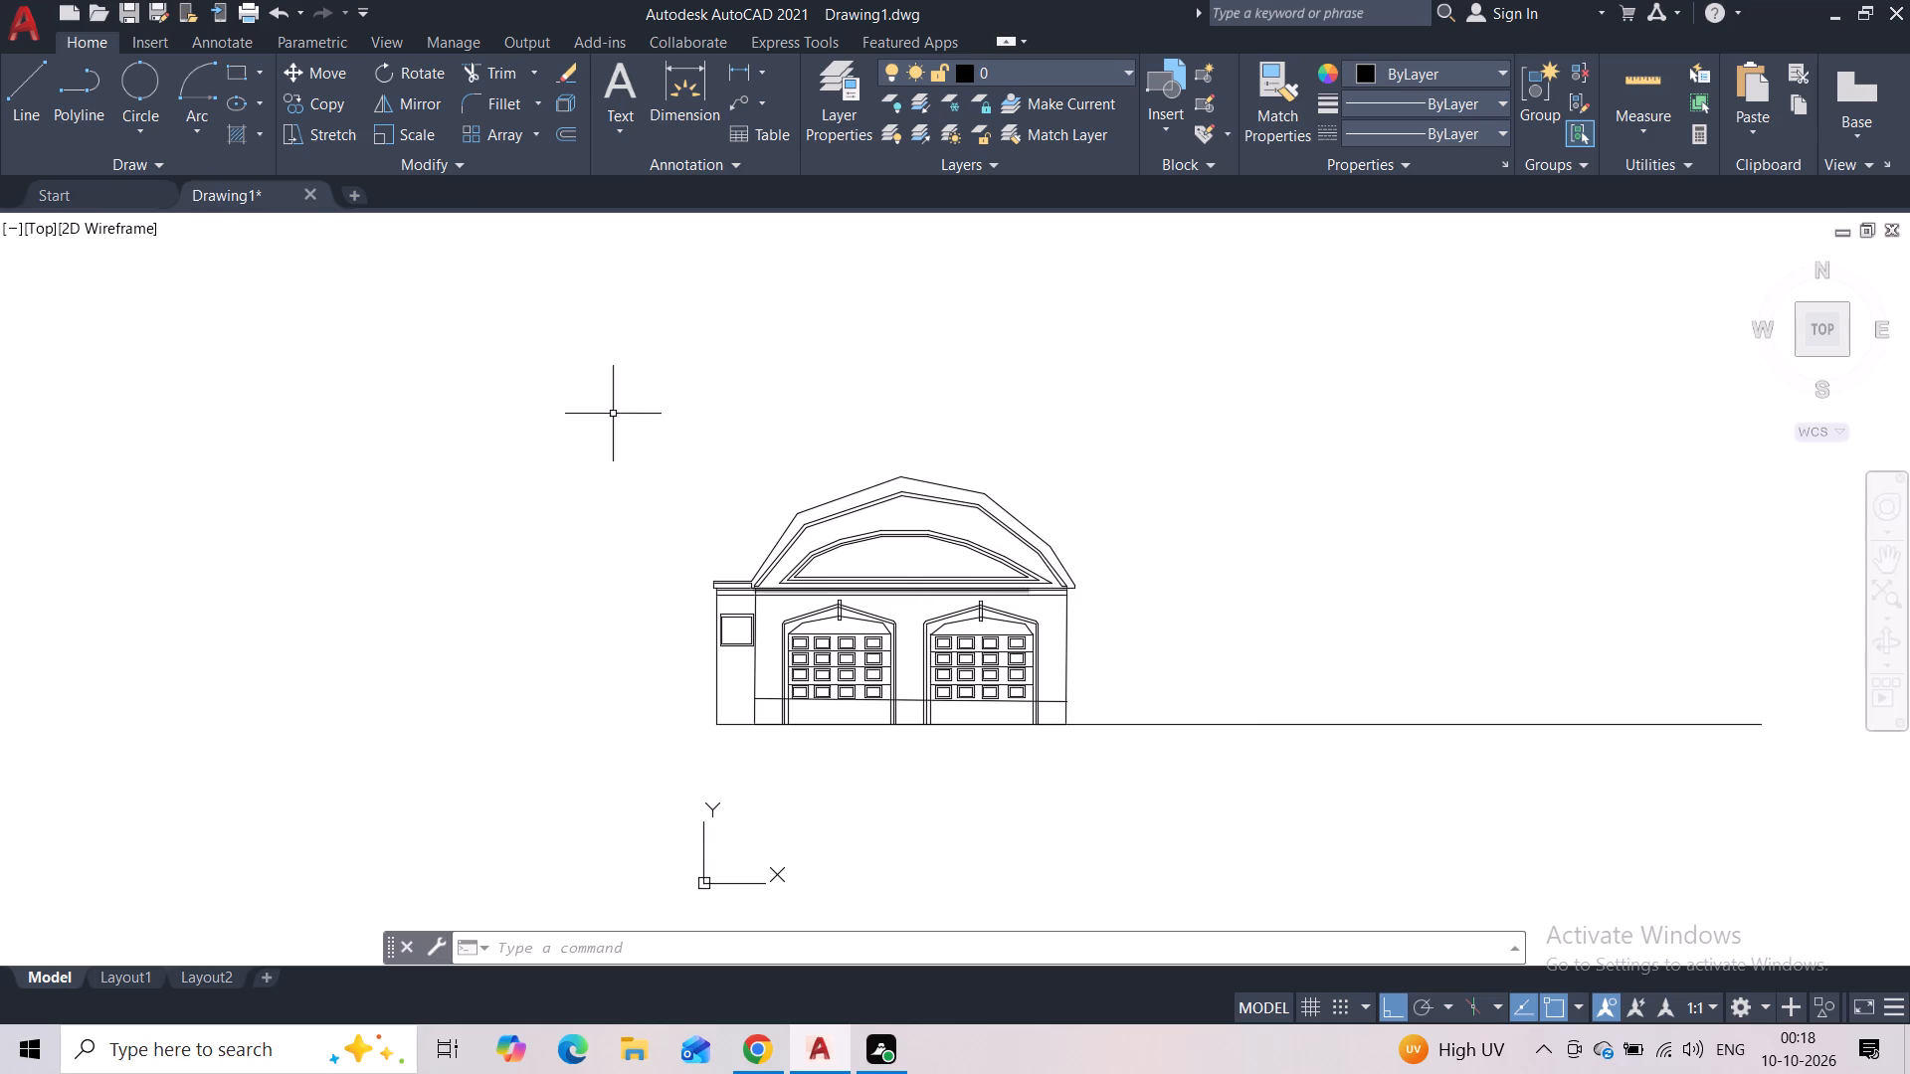
pyautogui.click(16, 102)
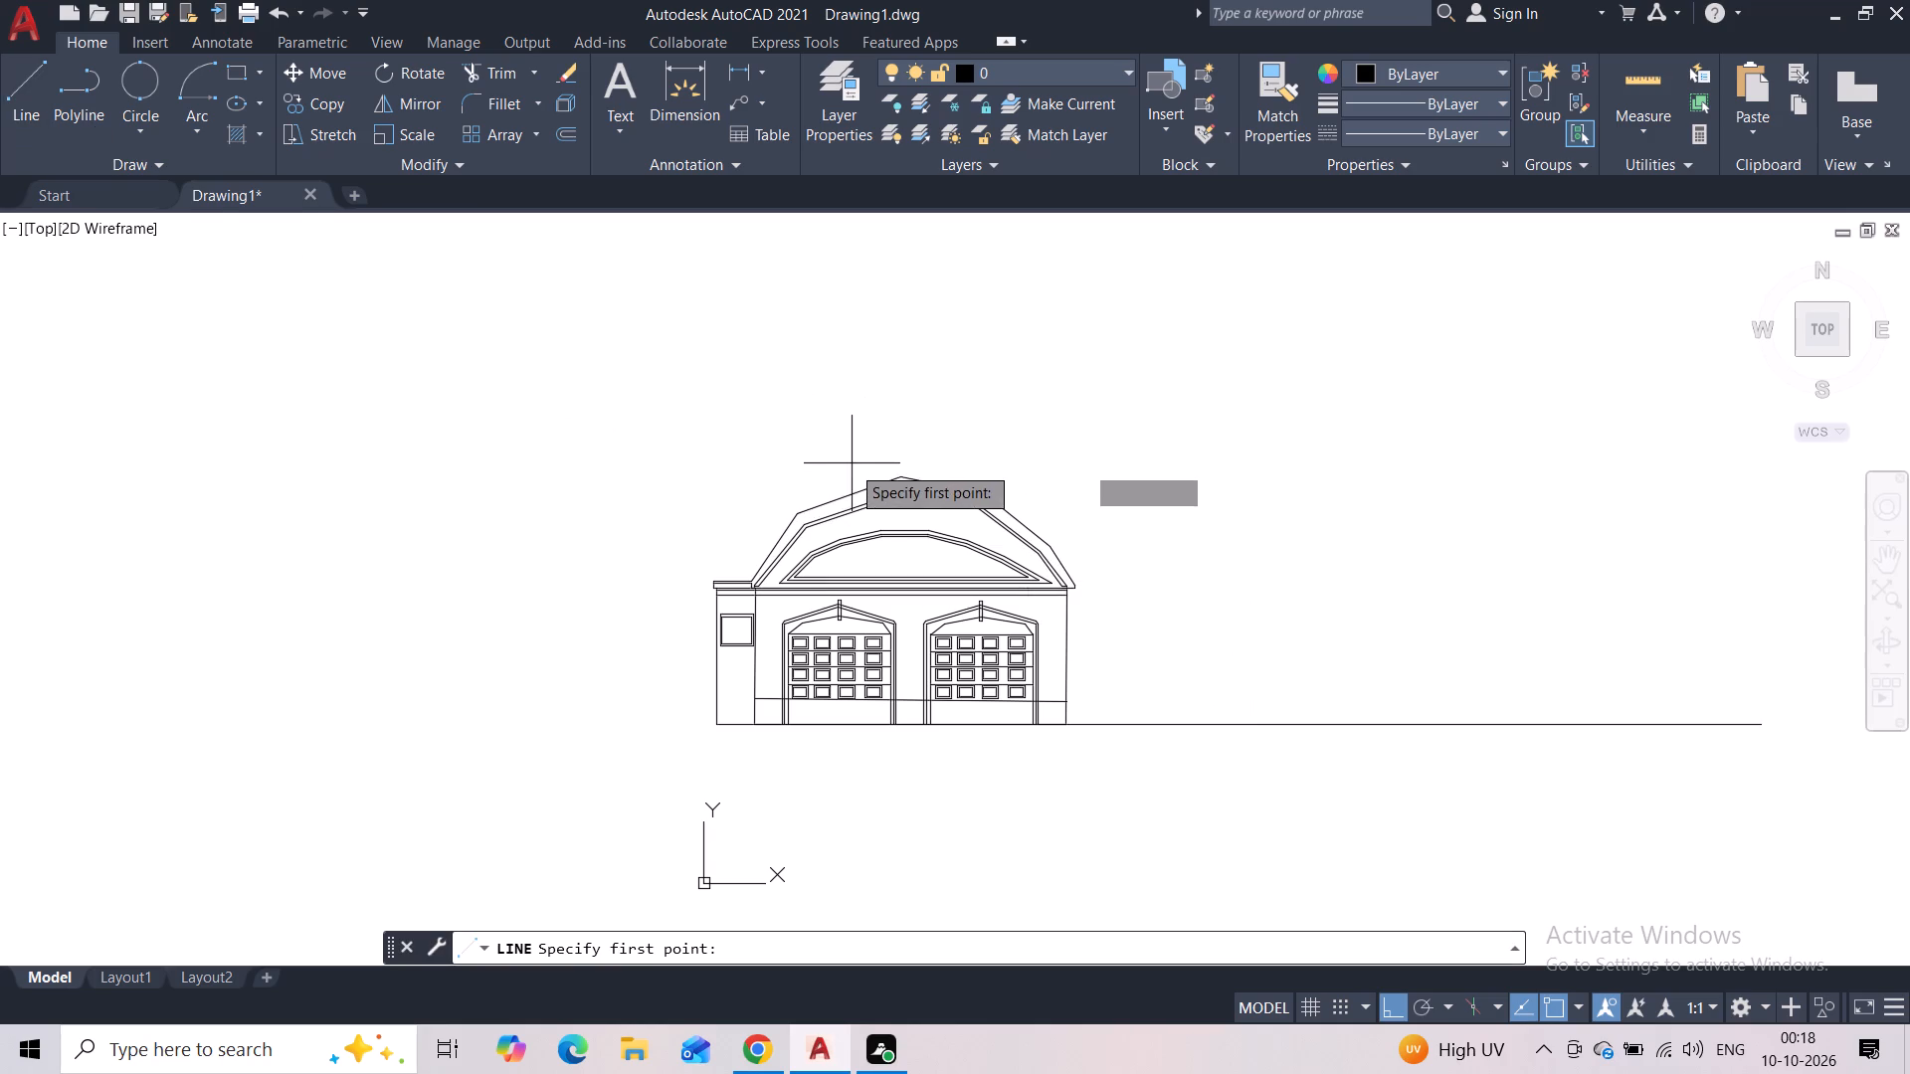
pyautogui.click(863, 491)
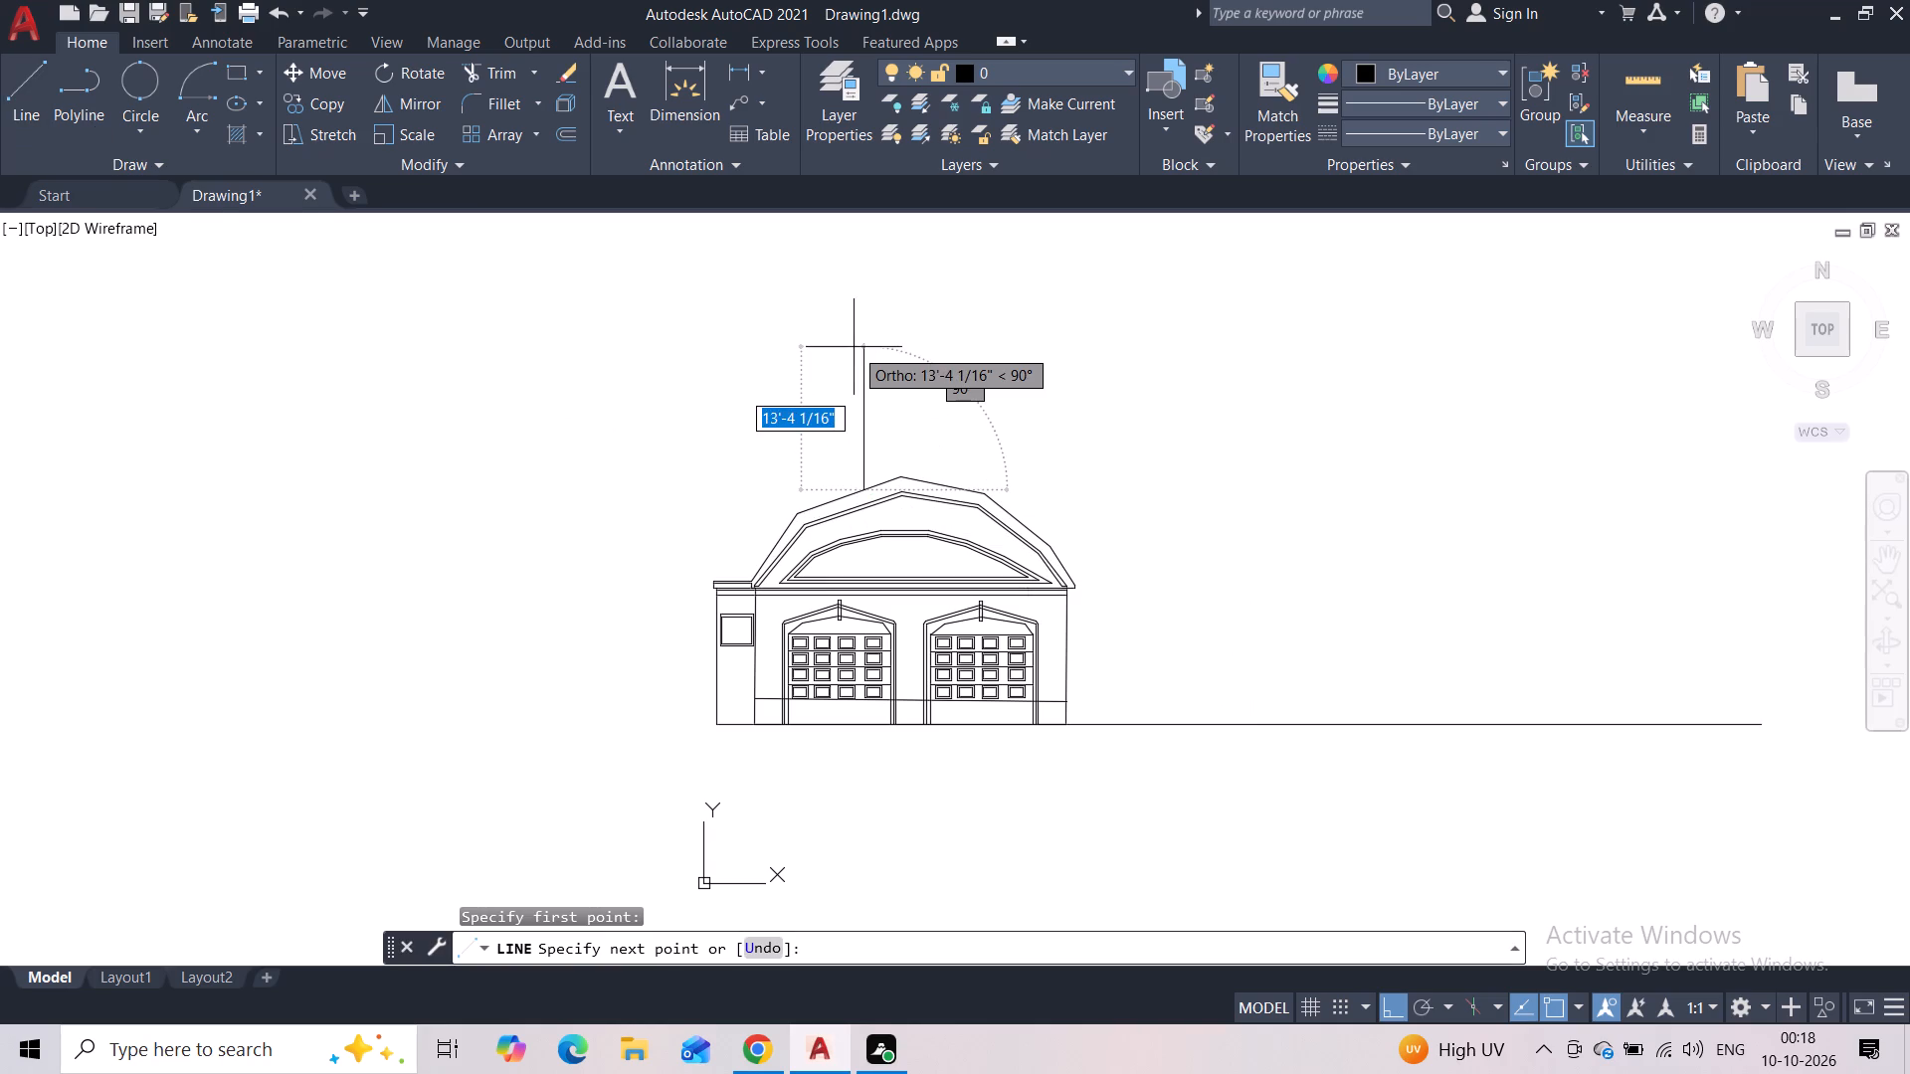
pyautogui.write('12"')
pyautogui.press('Return')
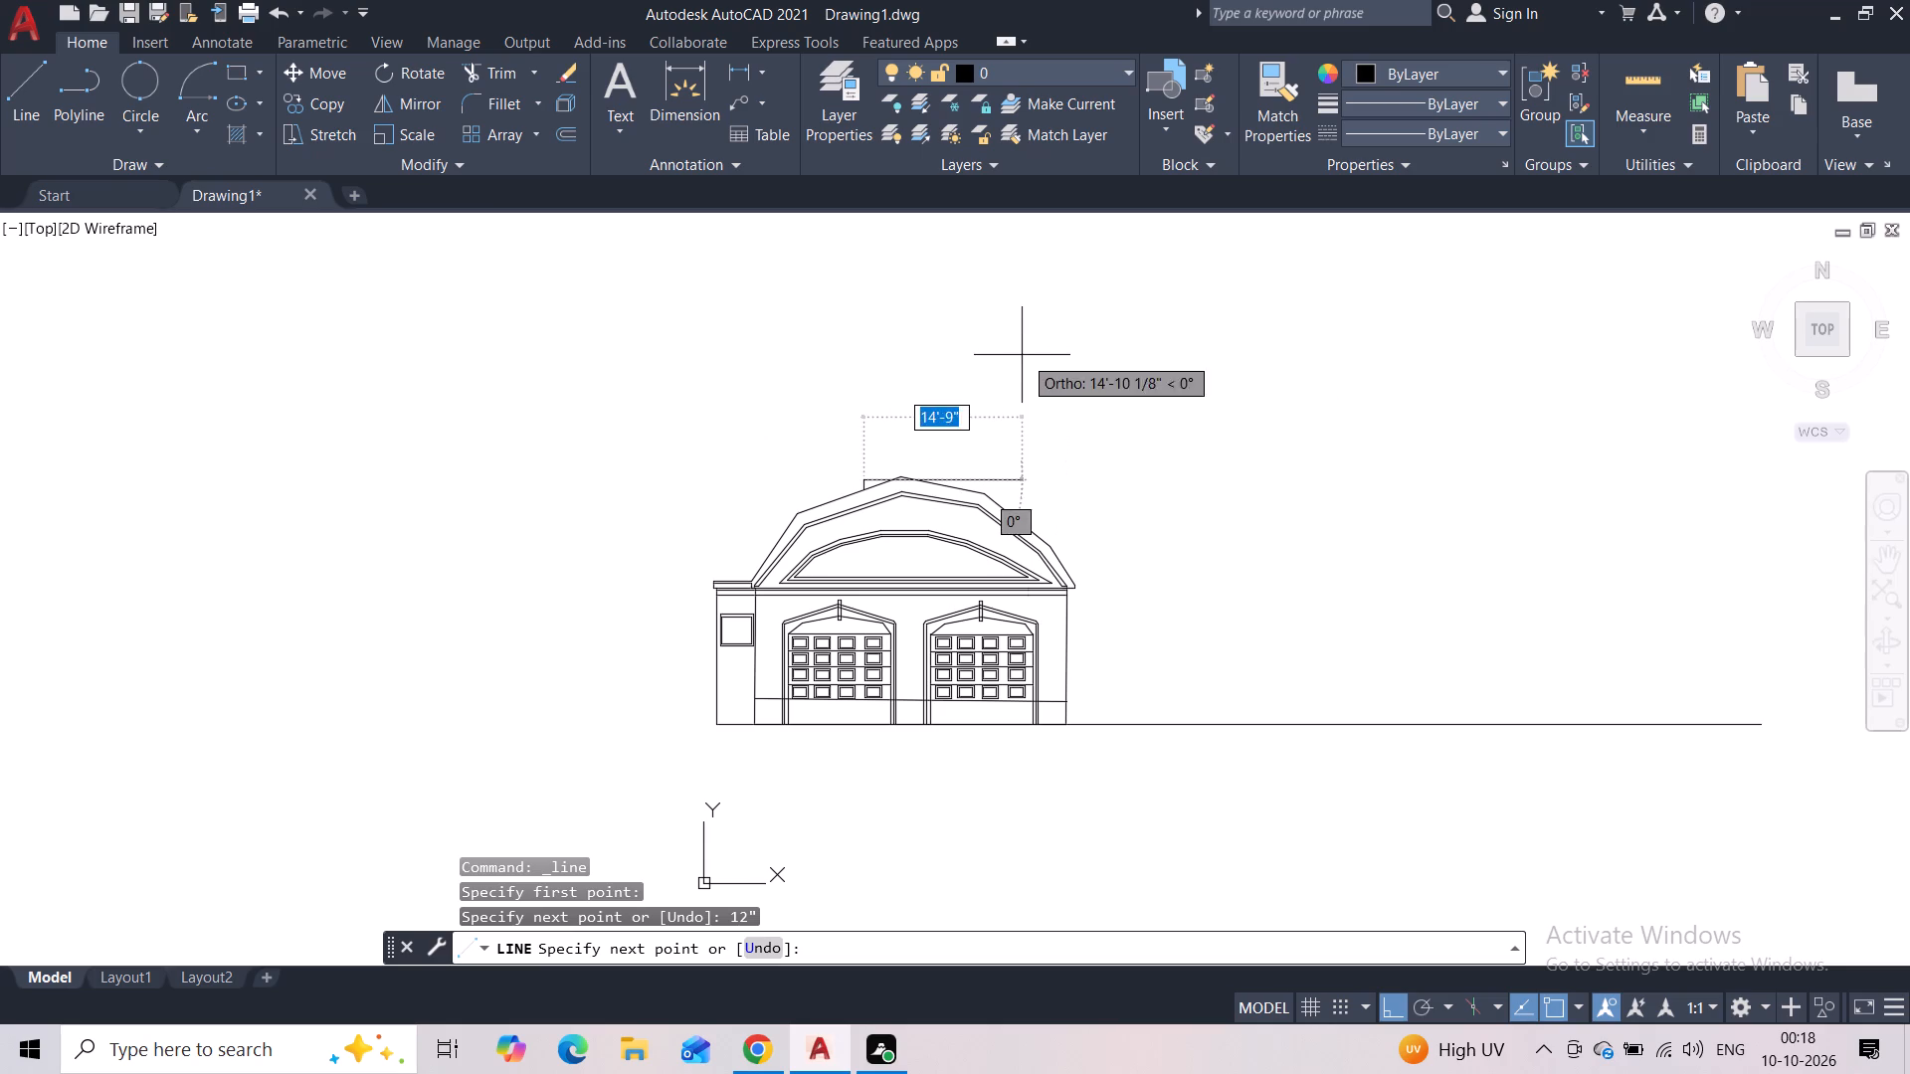
pyautogui.press('Escape')
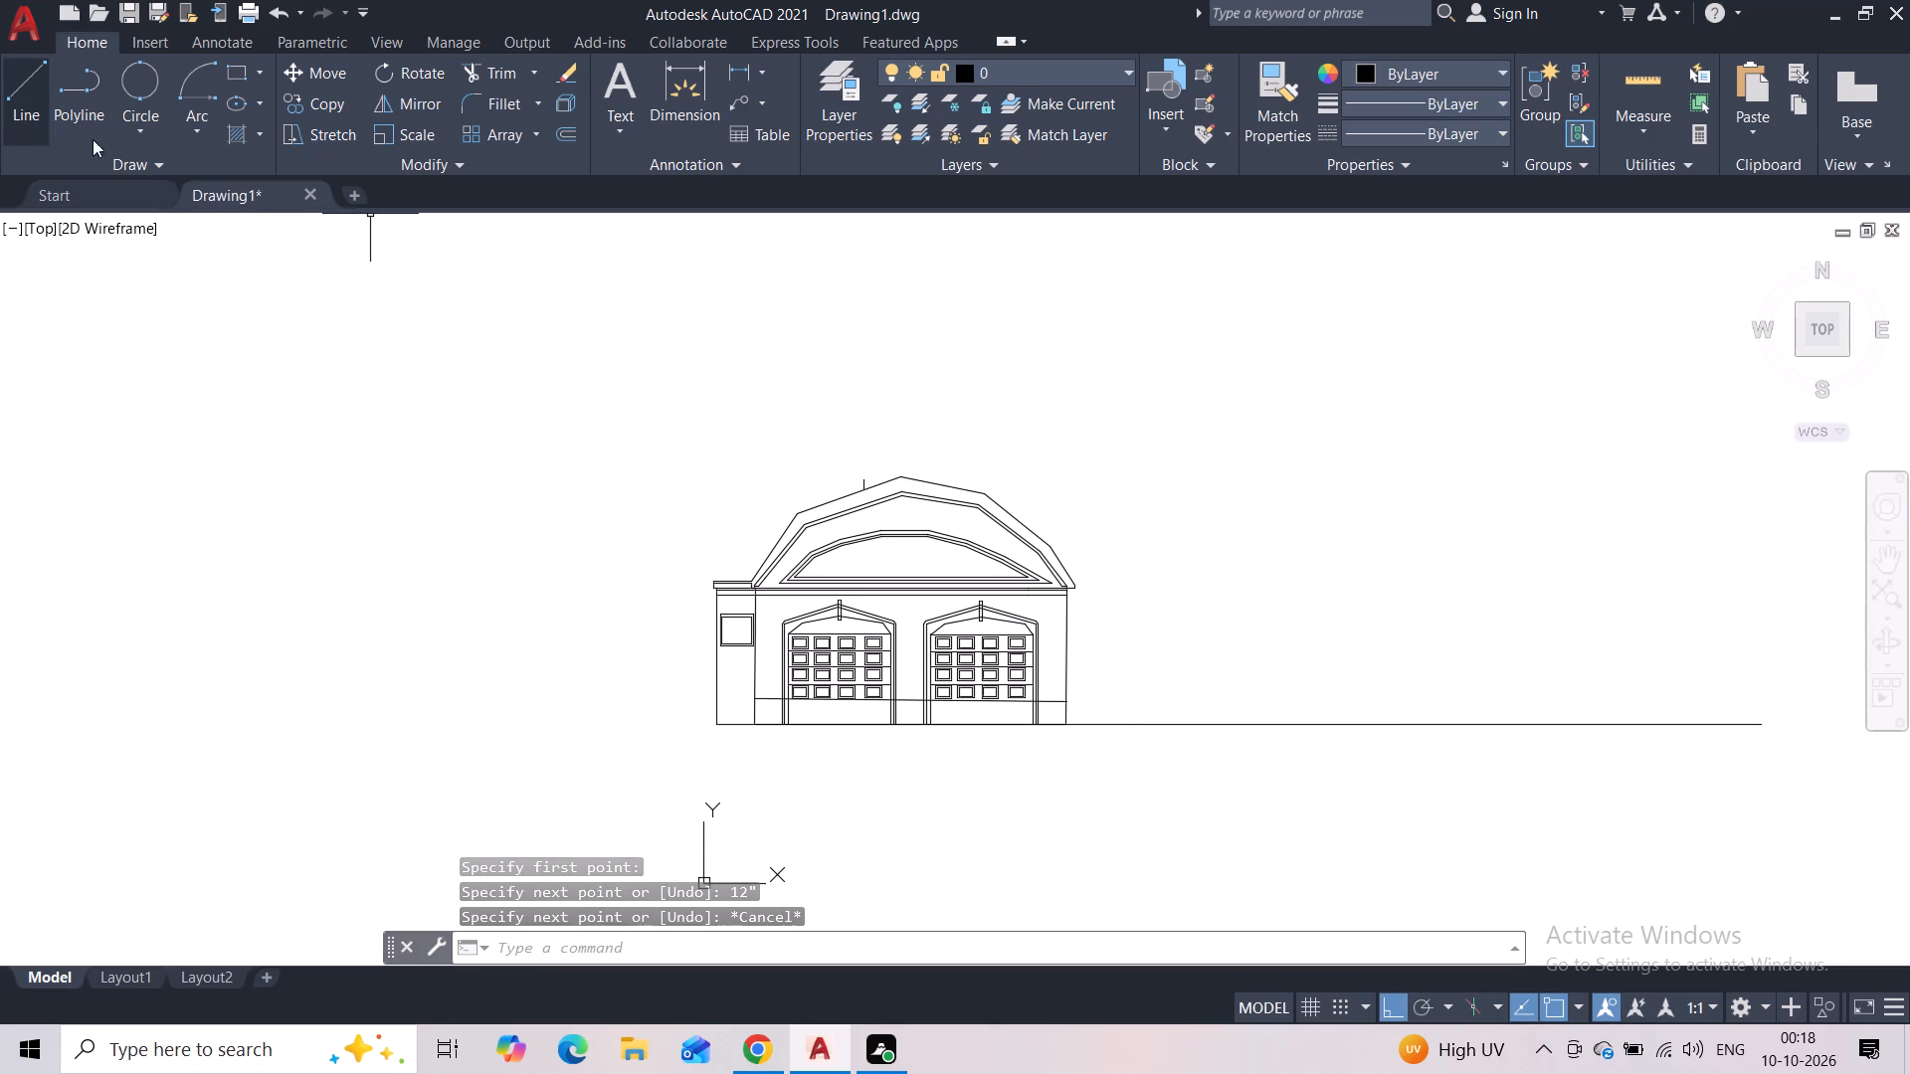
# Draw a 12' vertical line upward from the top of the short vertical line above the arch.
pyautogui.scroll(2, 827, 477)
pyautogui.scroll(3, 880, 413)
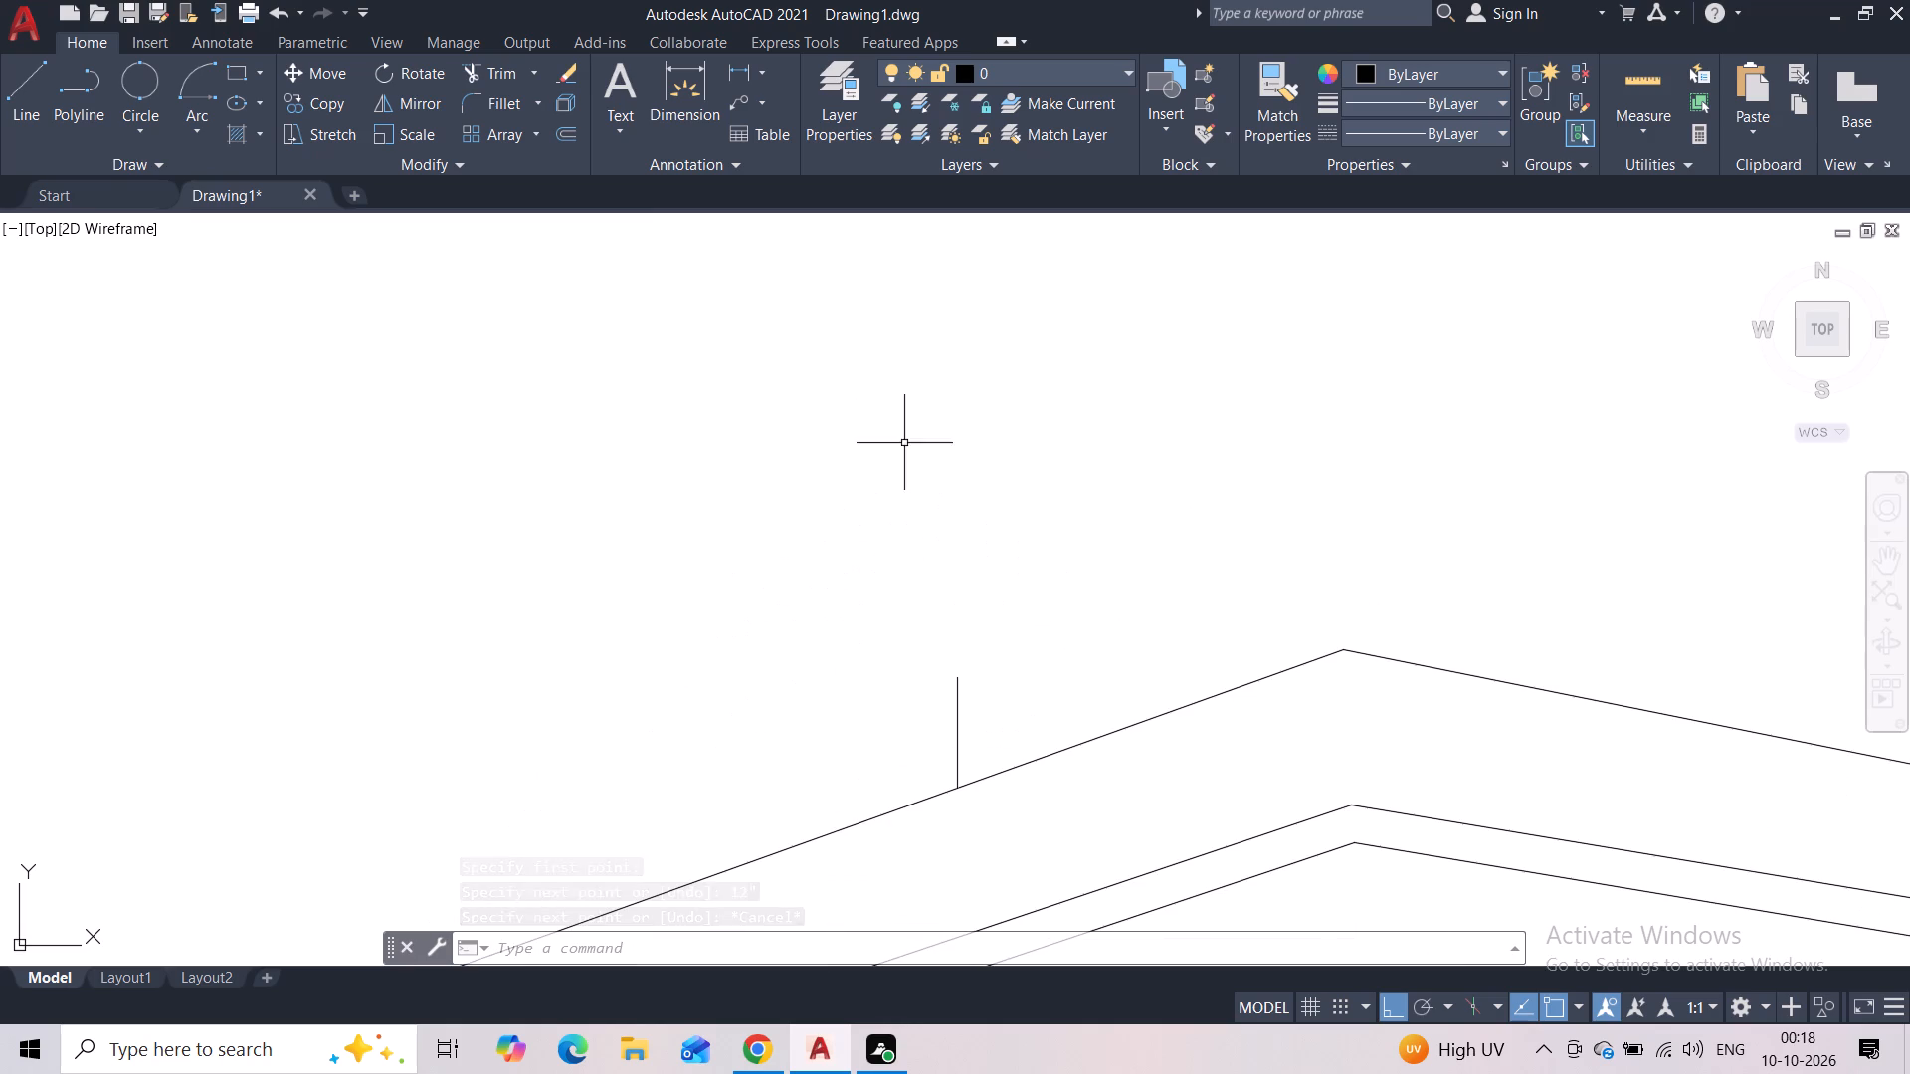
pyautogui.click(13, 120)
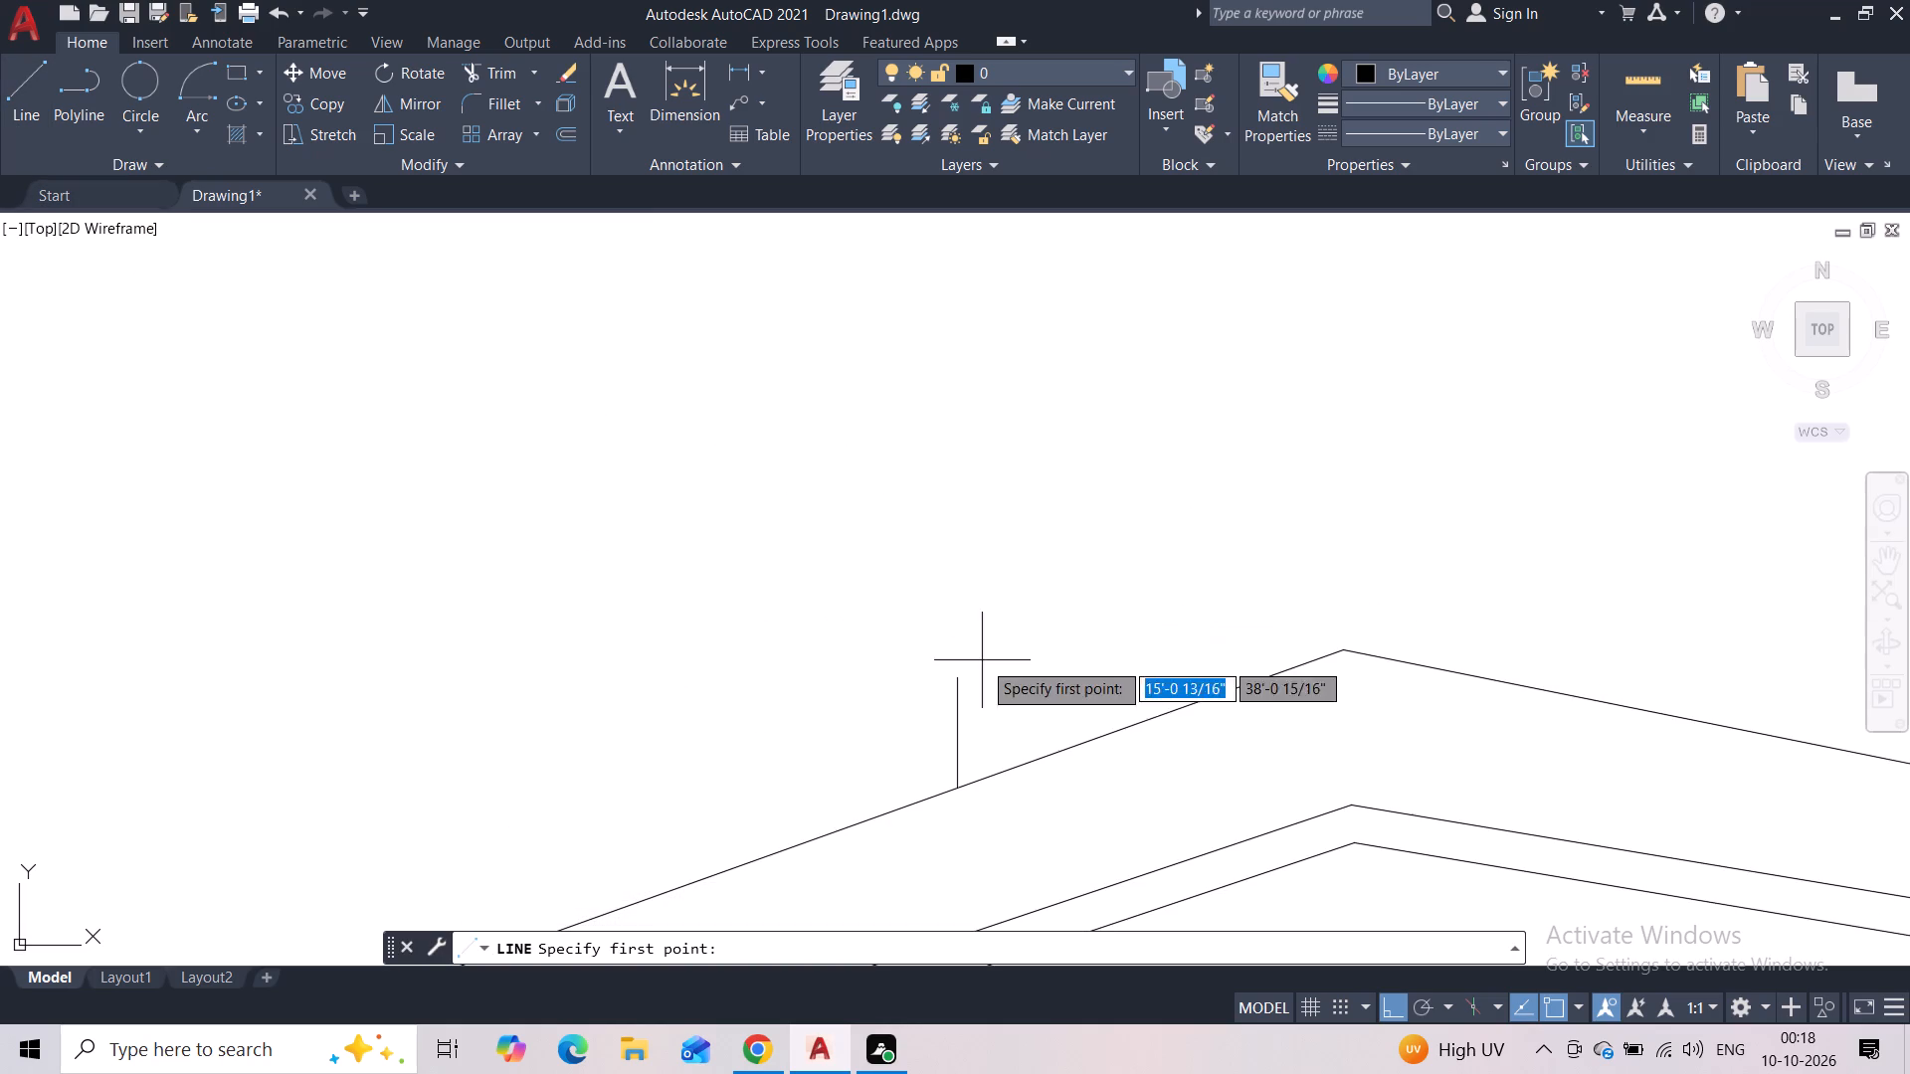
pyautogui.click(963, 683)
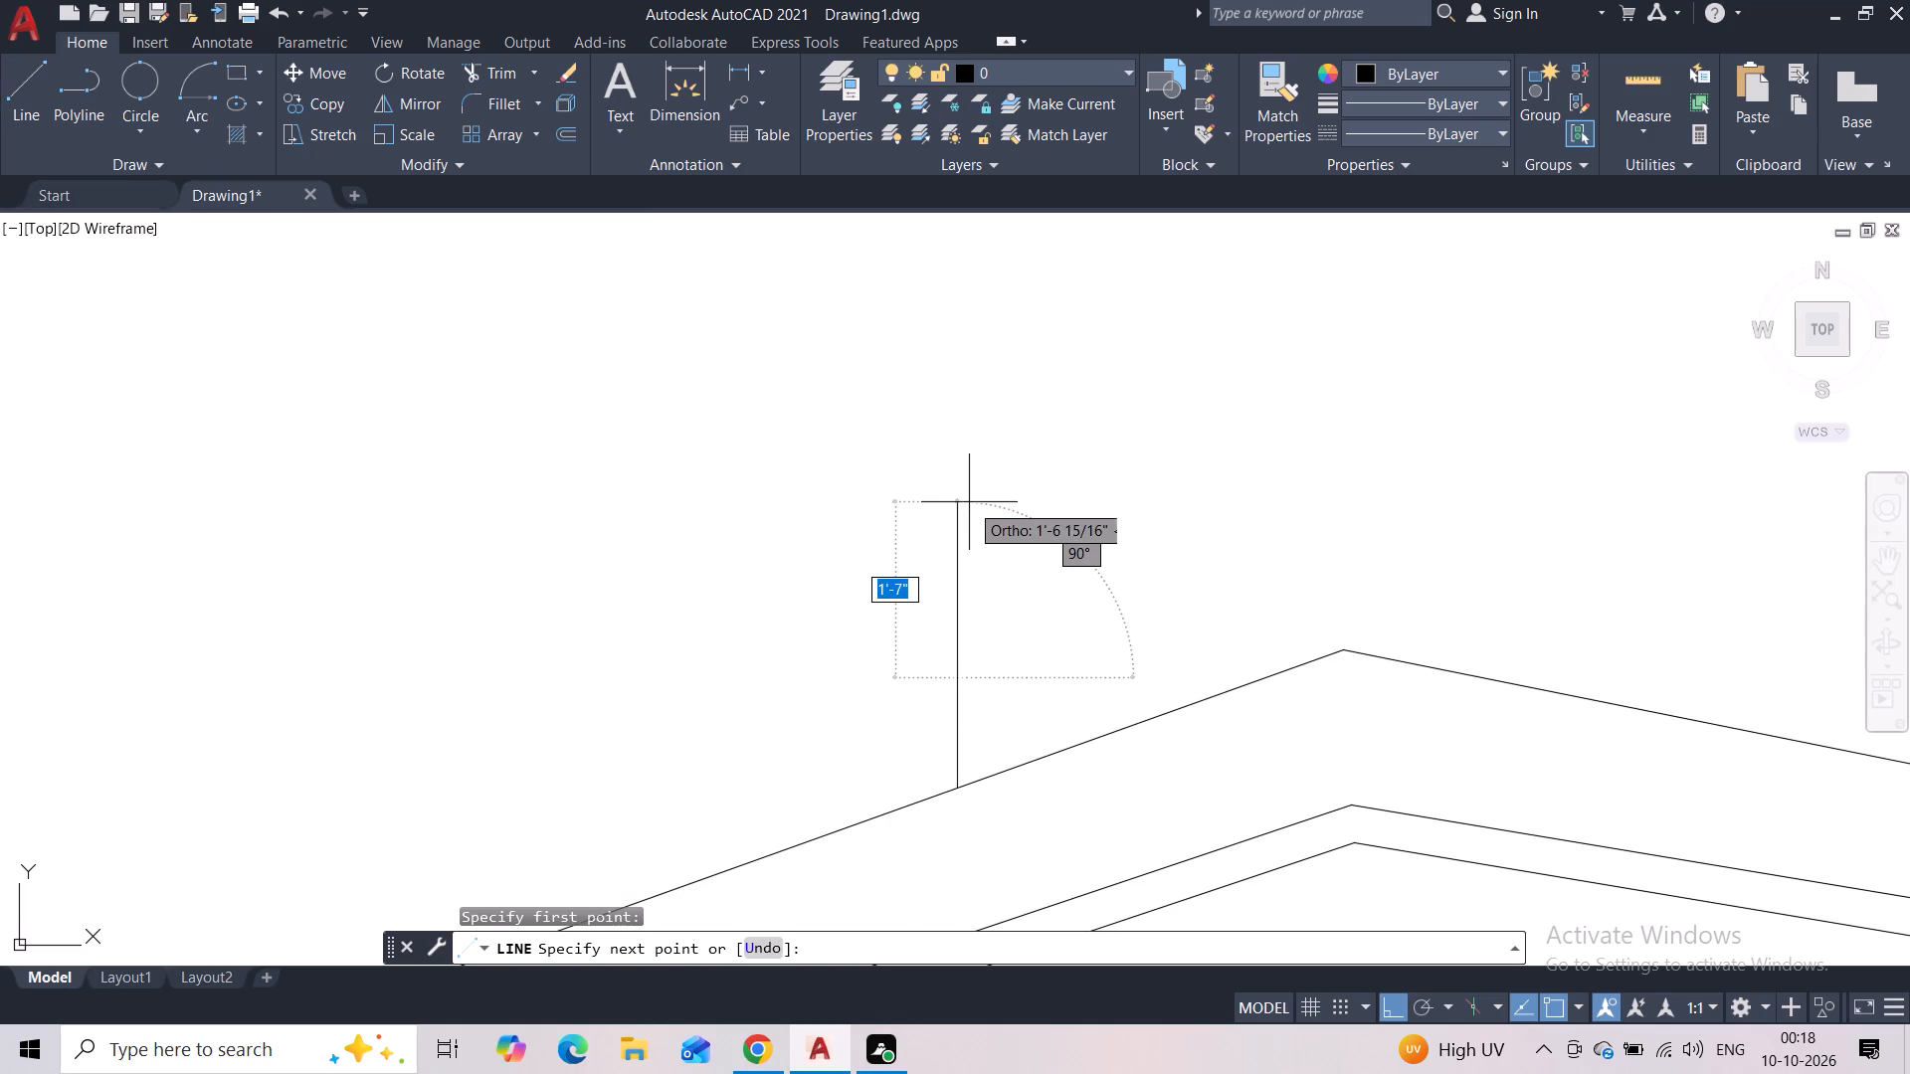
pyautogui.write("12'")
pyautogui.press('Return')
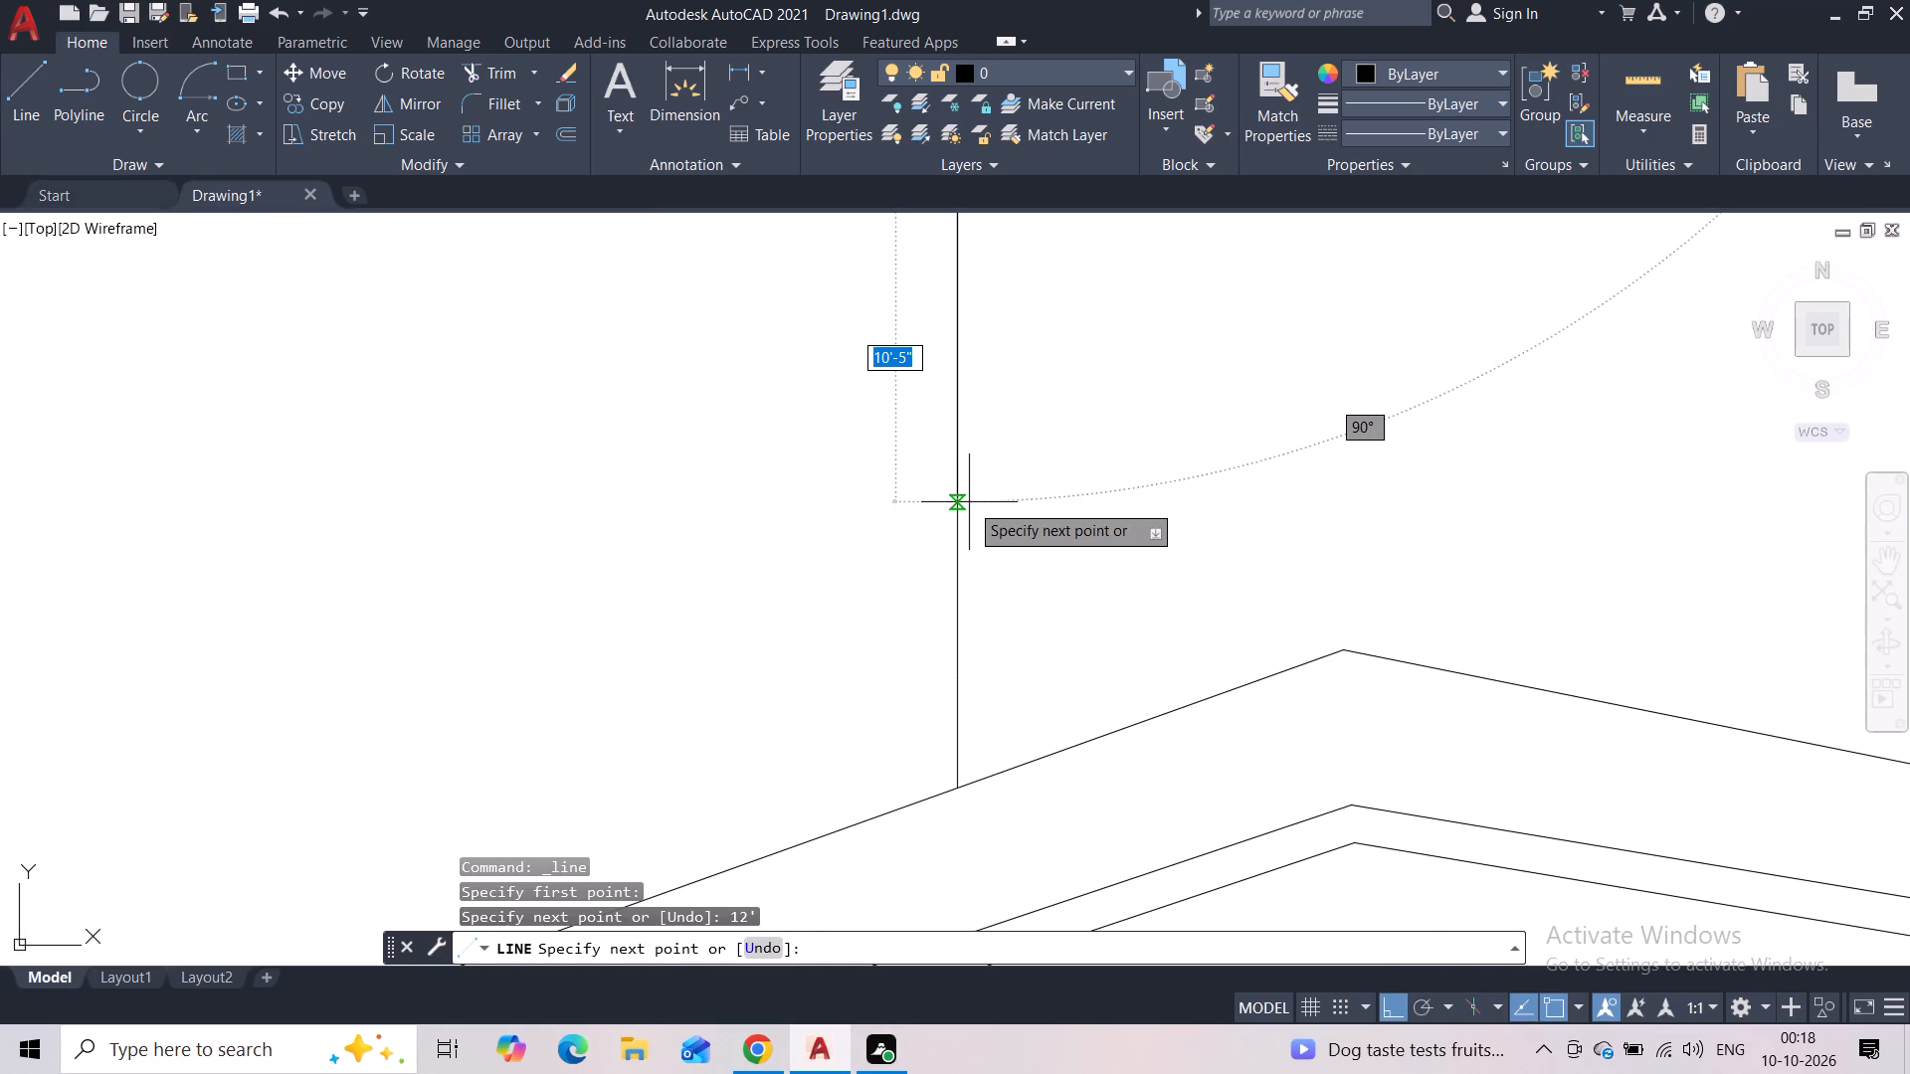
pyautogui.scroll(-5, 990, 499)
pyautogui.scroll(-2, 1476, 515)
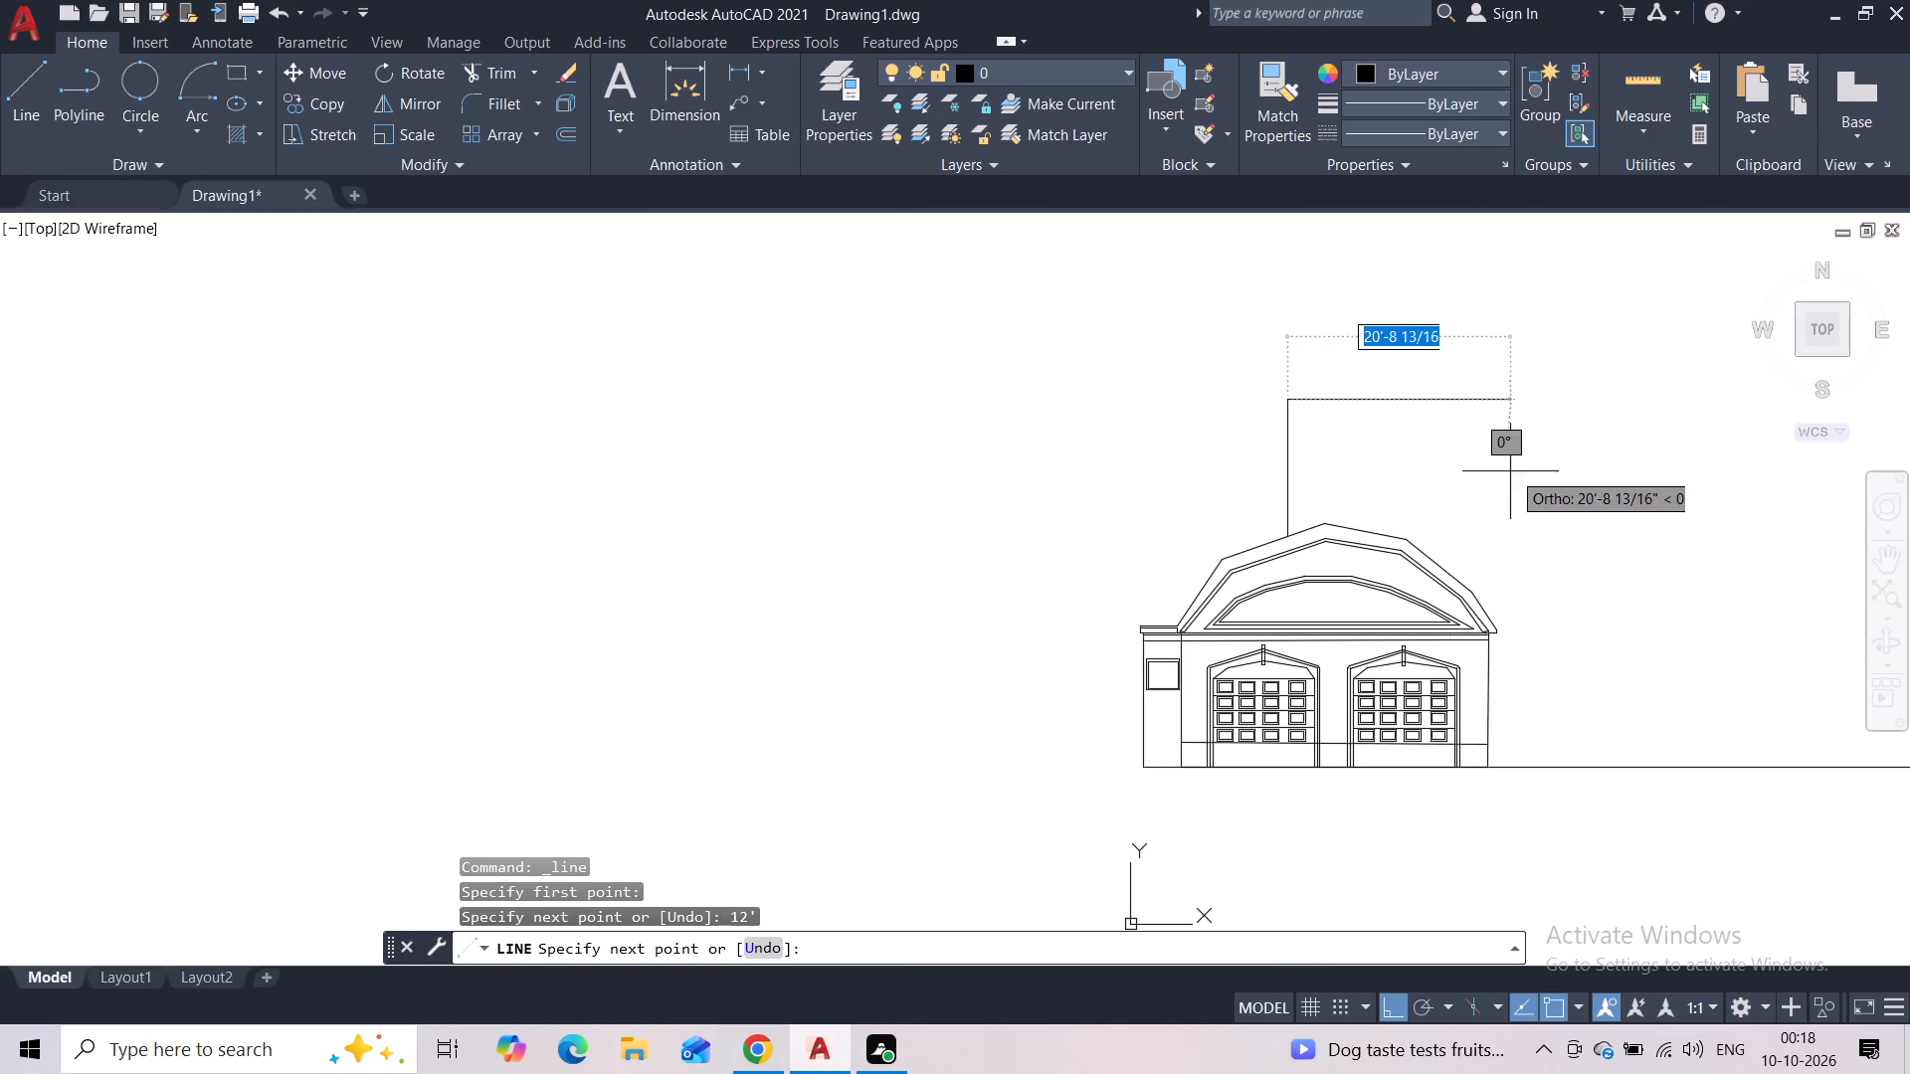
pyautogui.moveTo(1539, 460); pyautogui.dragTo(1241, 486, button='middle')
pyautogui.press('Escape')
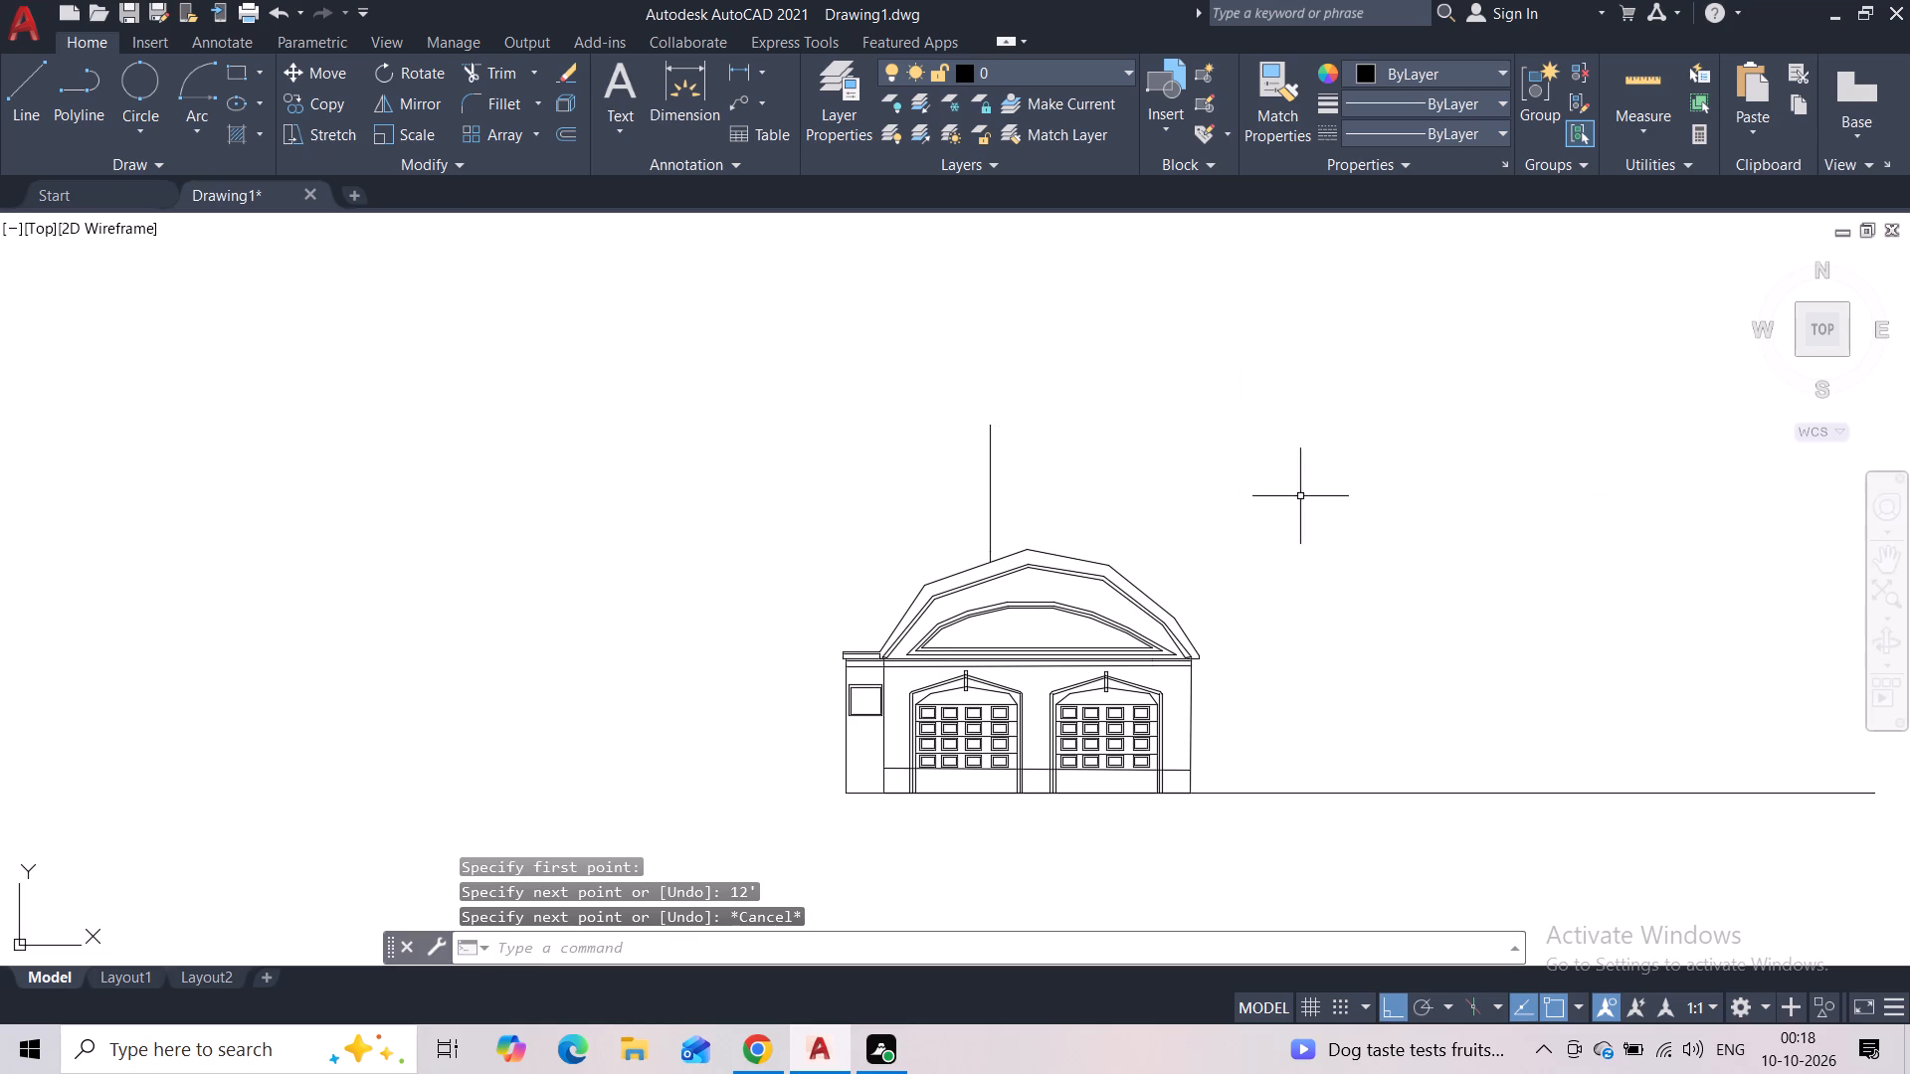
# Draw a horizontal line about 19'-8" rightward from the tall vertical line's top, ending in line with the outermost arch's right end.
pyautogui.press('space')
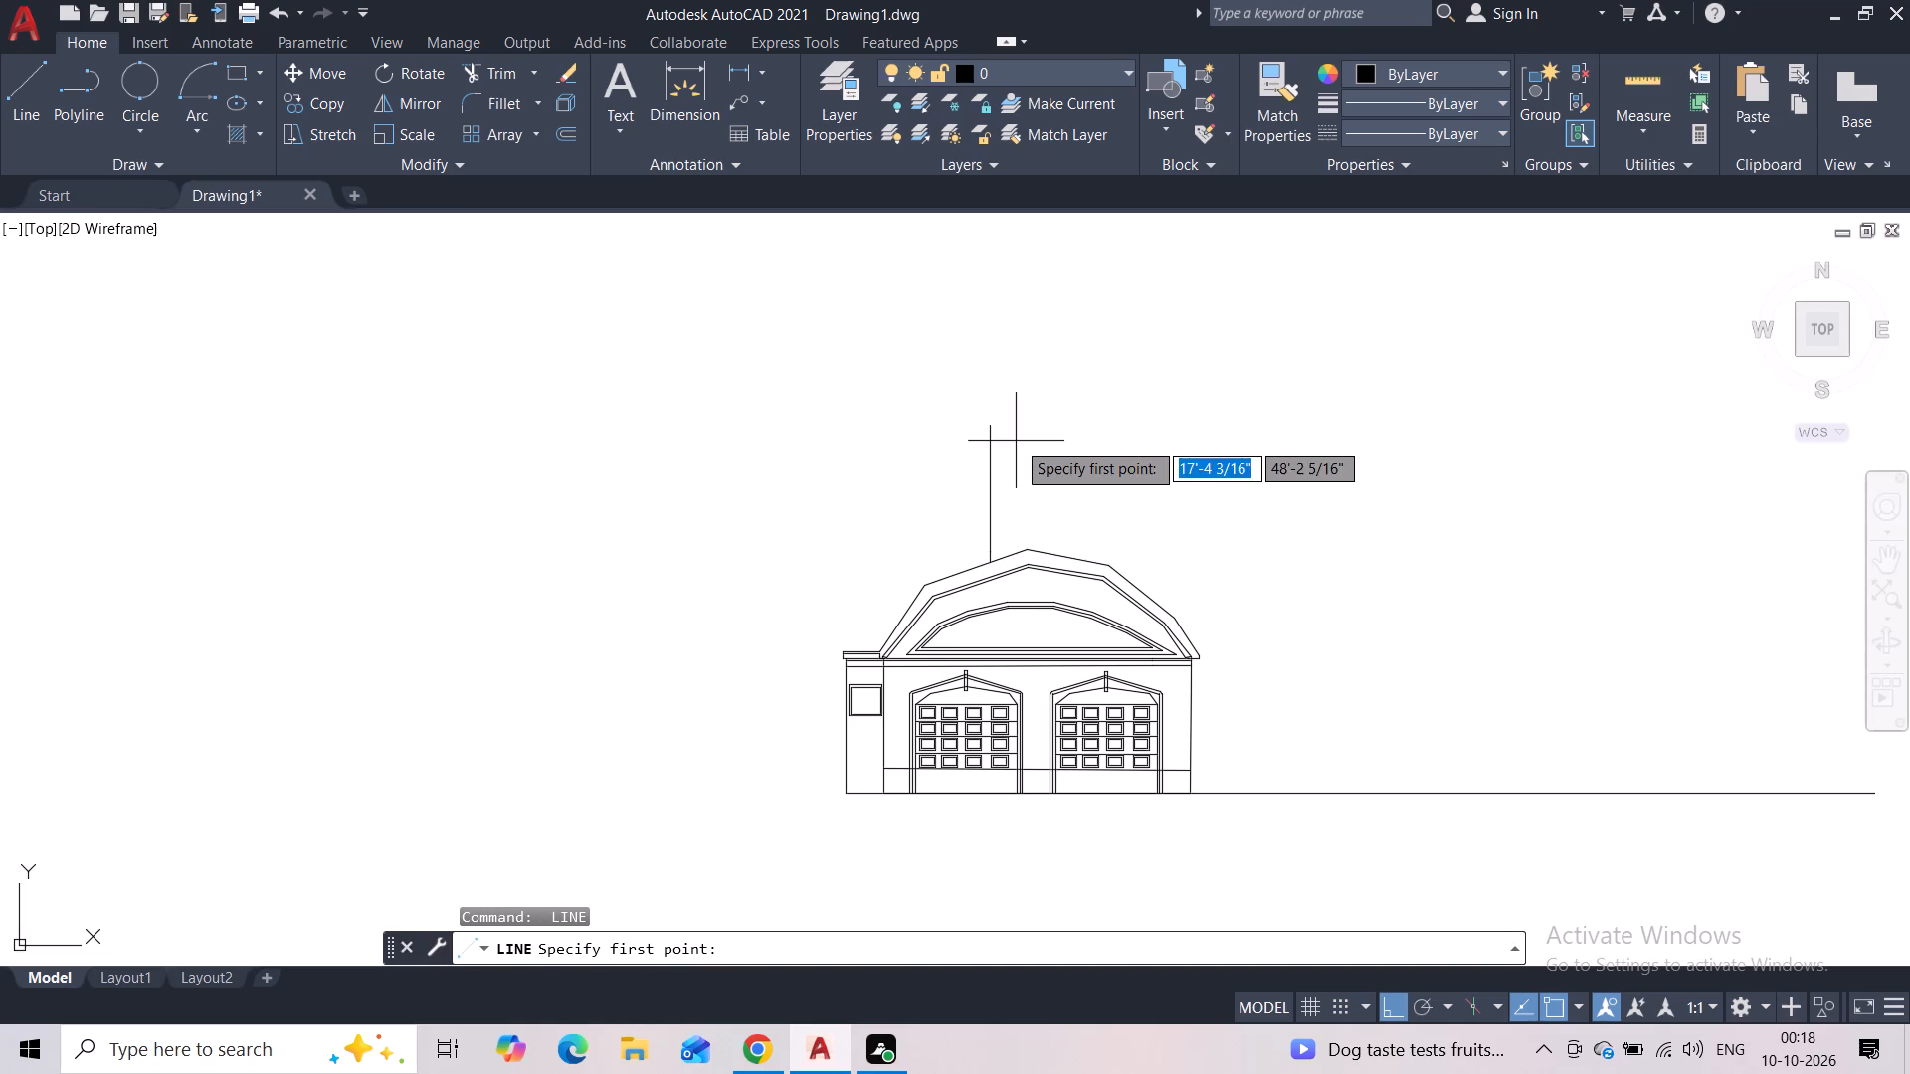
pyautogui.click(996, 431)
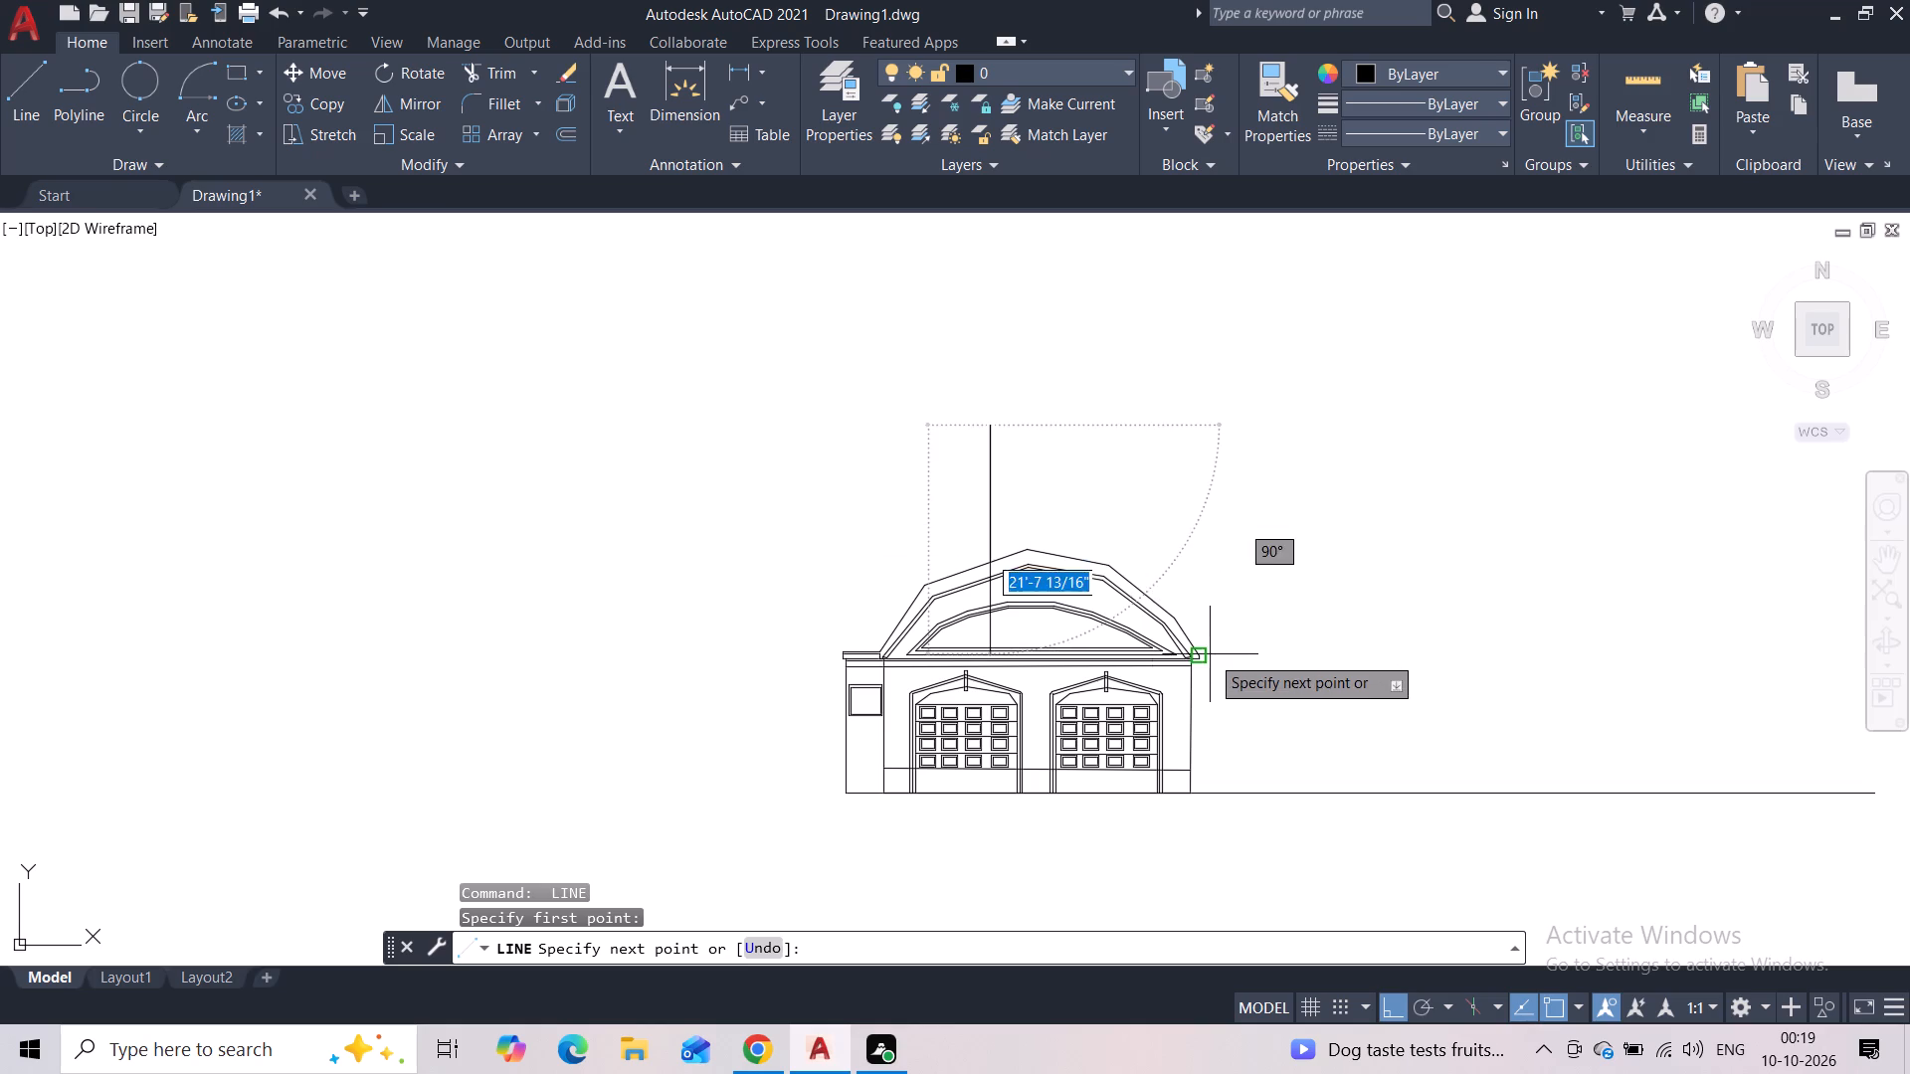
pyautogui.click(1197, 430)
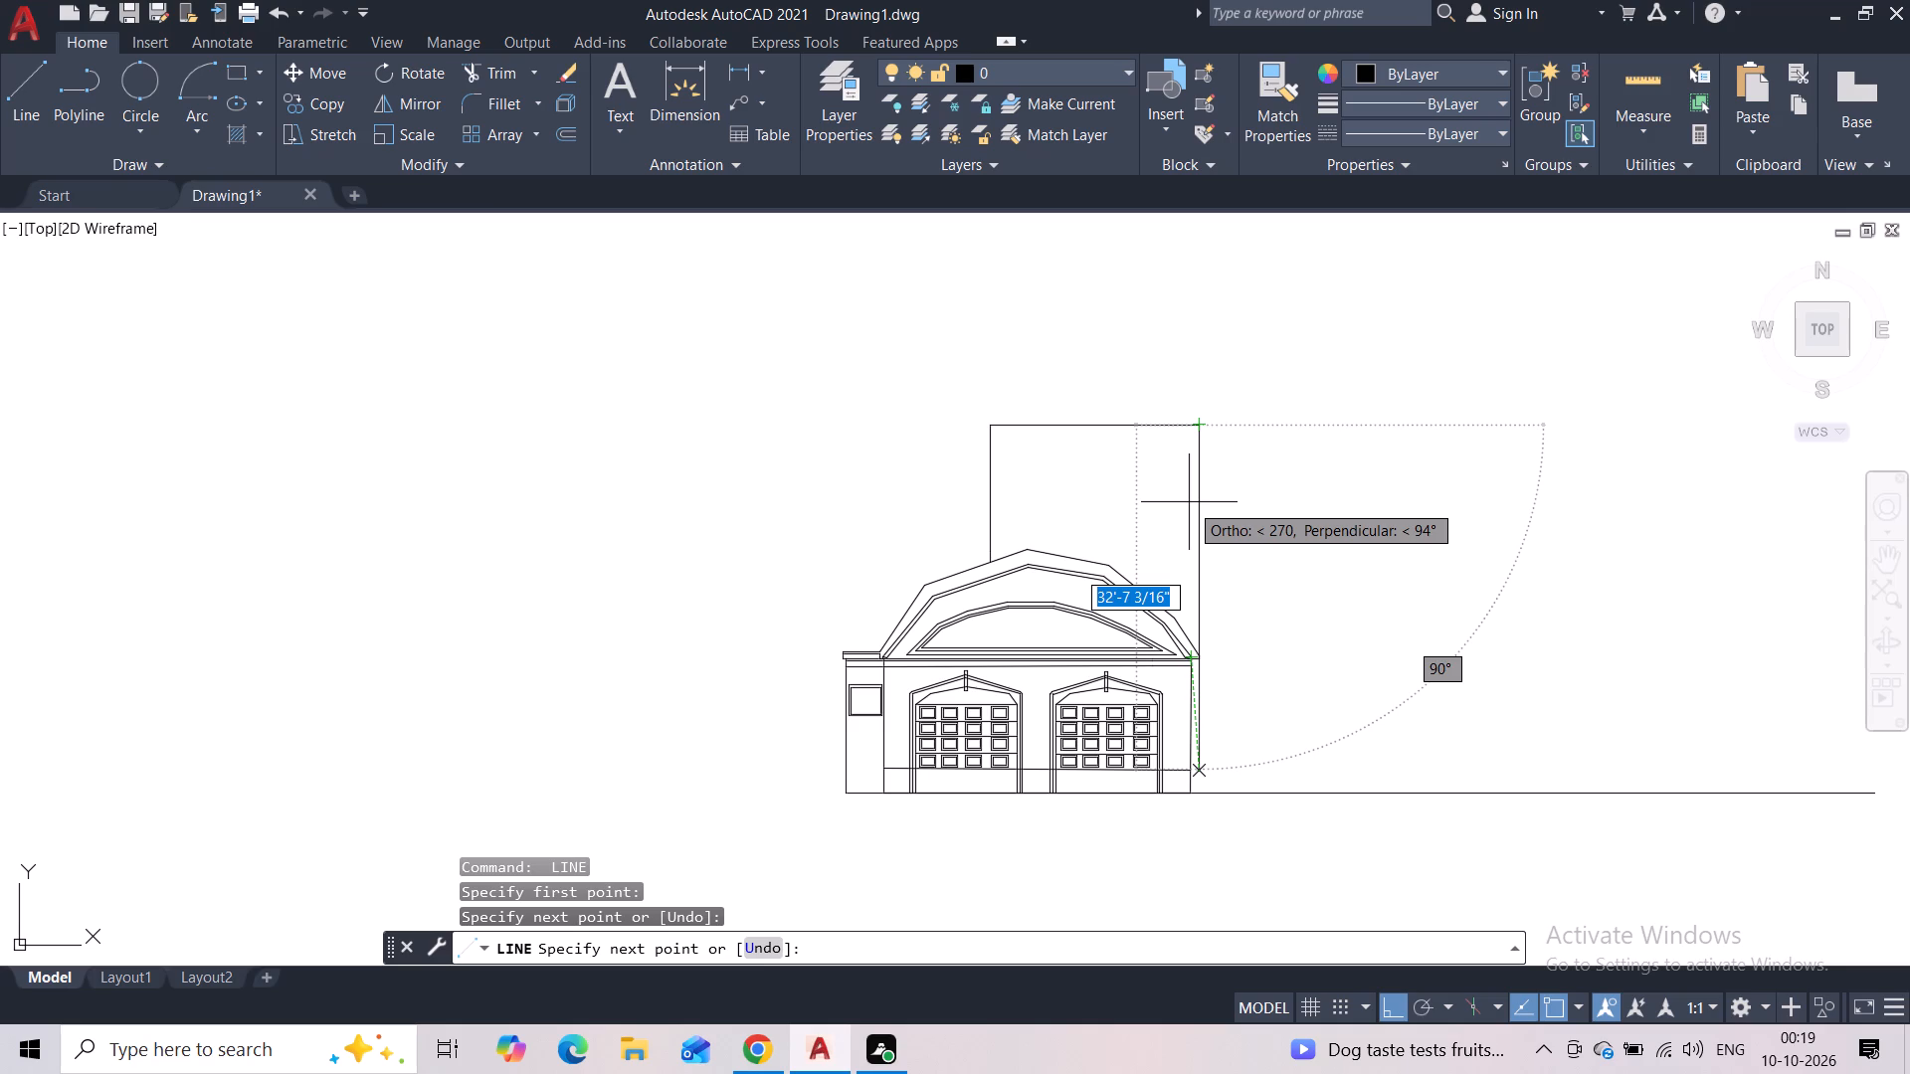
pyautogui.press('Escape')
# Draw a vertical line from the outermost arch's lower right vertex up to the new horizontal top line.
pyautogui.press('space')
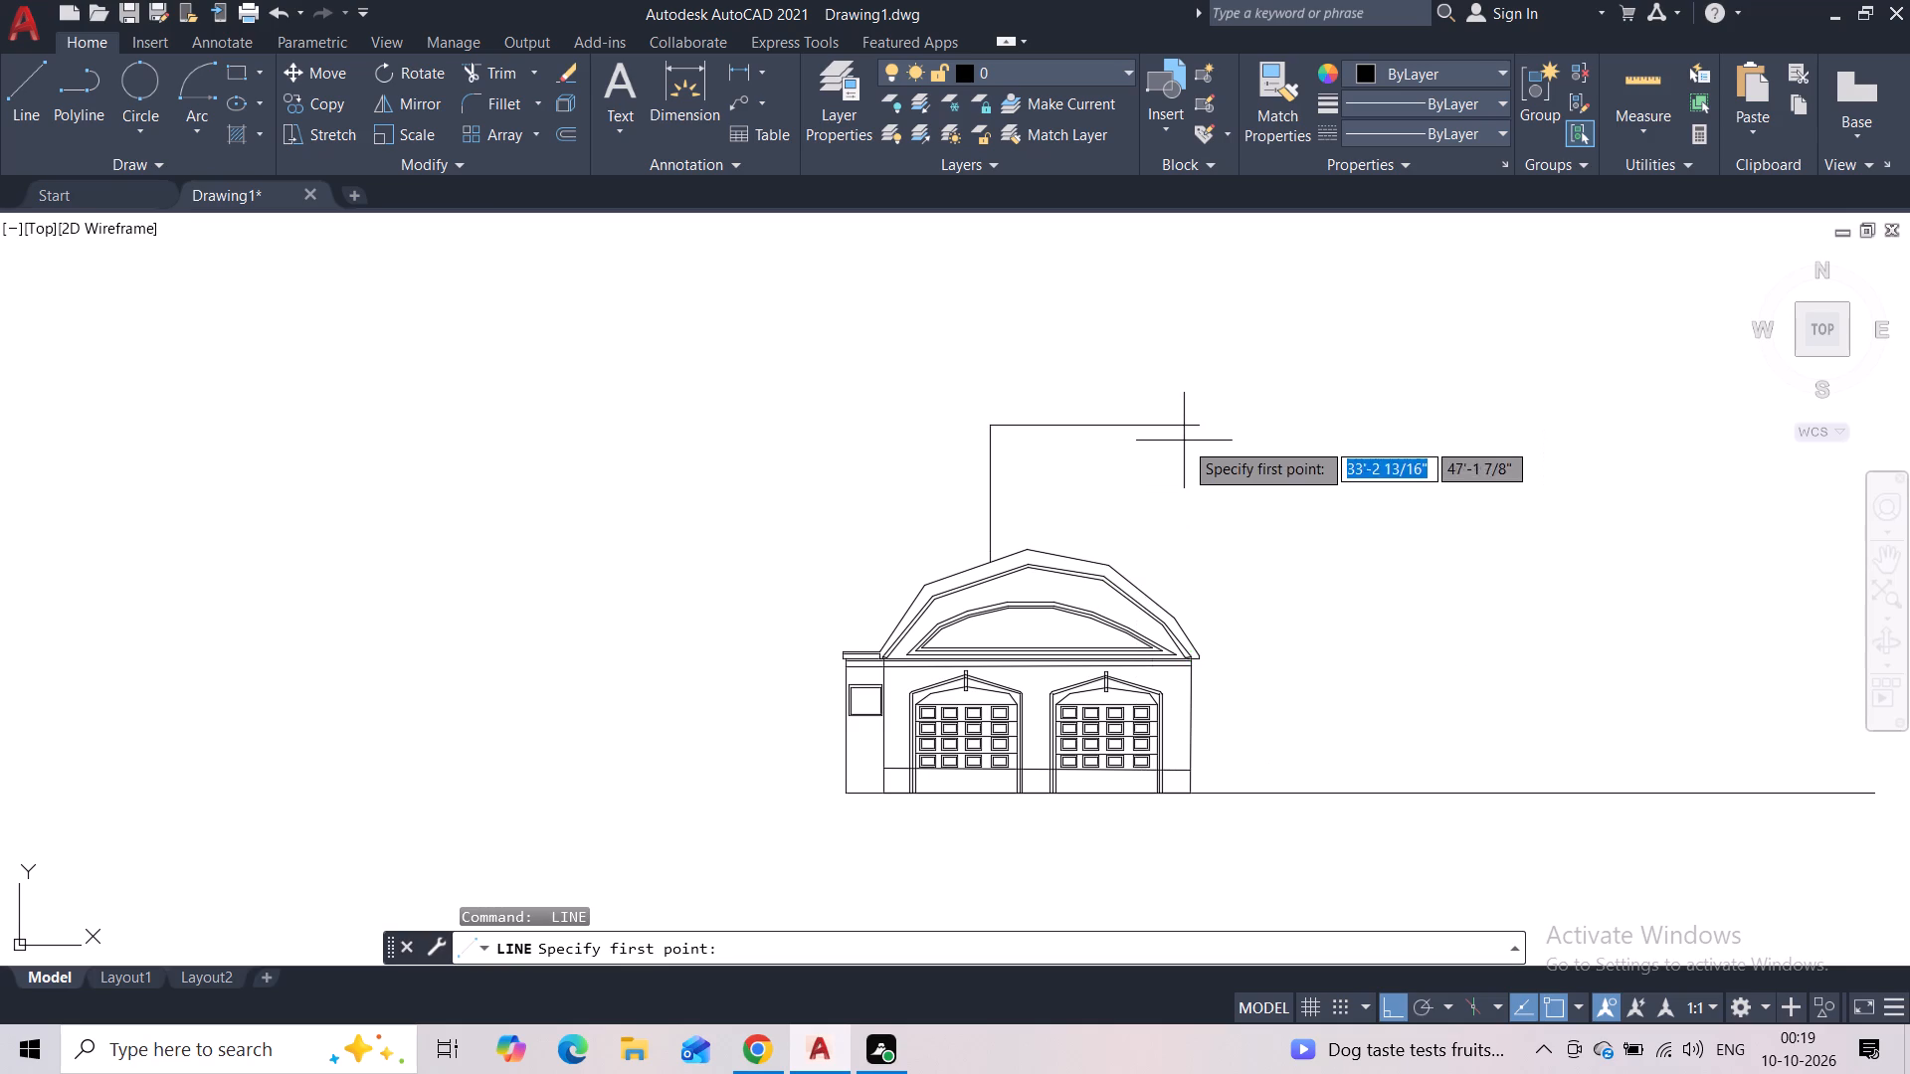
pyautogui.click(1175, 612)
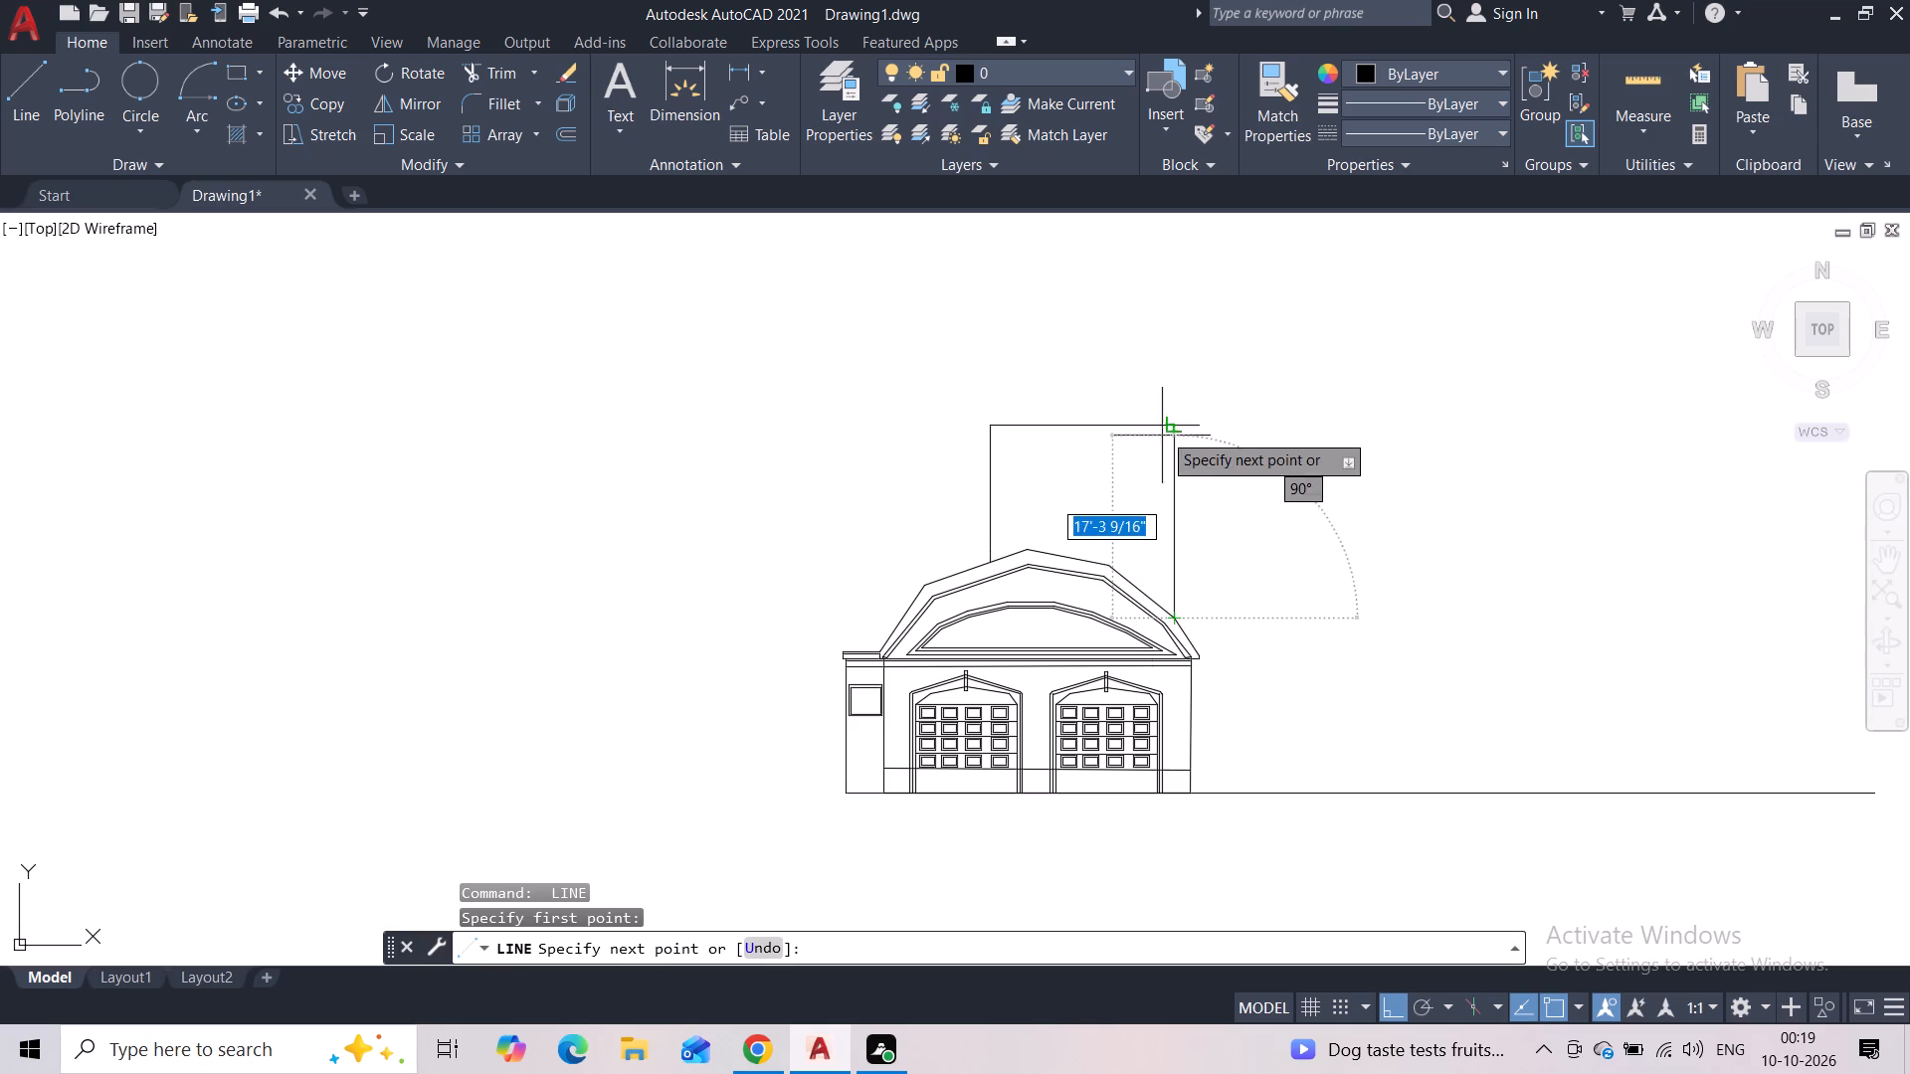
pyautogui.click(1162, 421)
pyautogui.press('Escape')
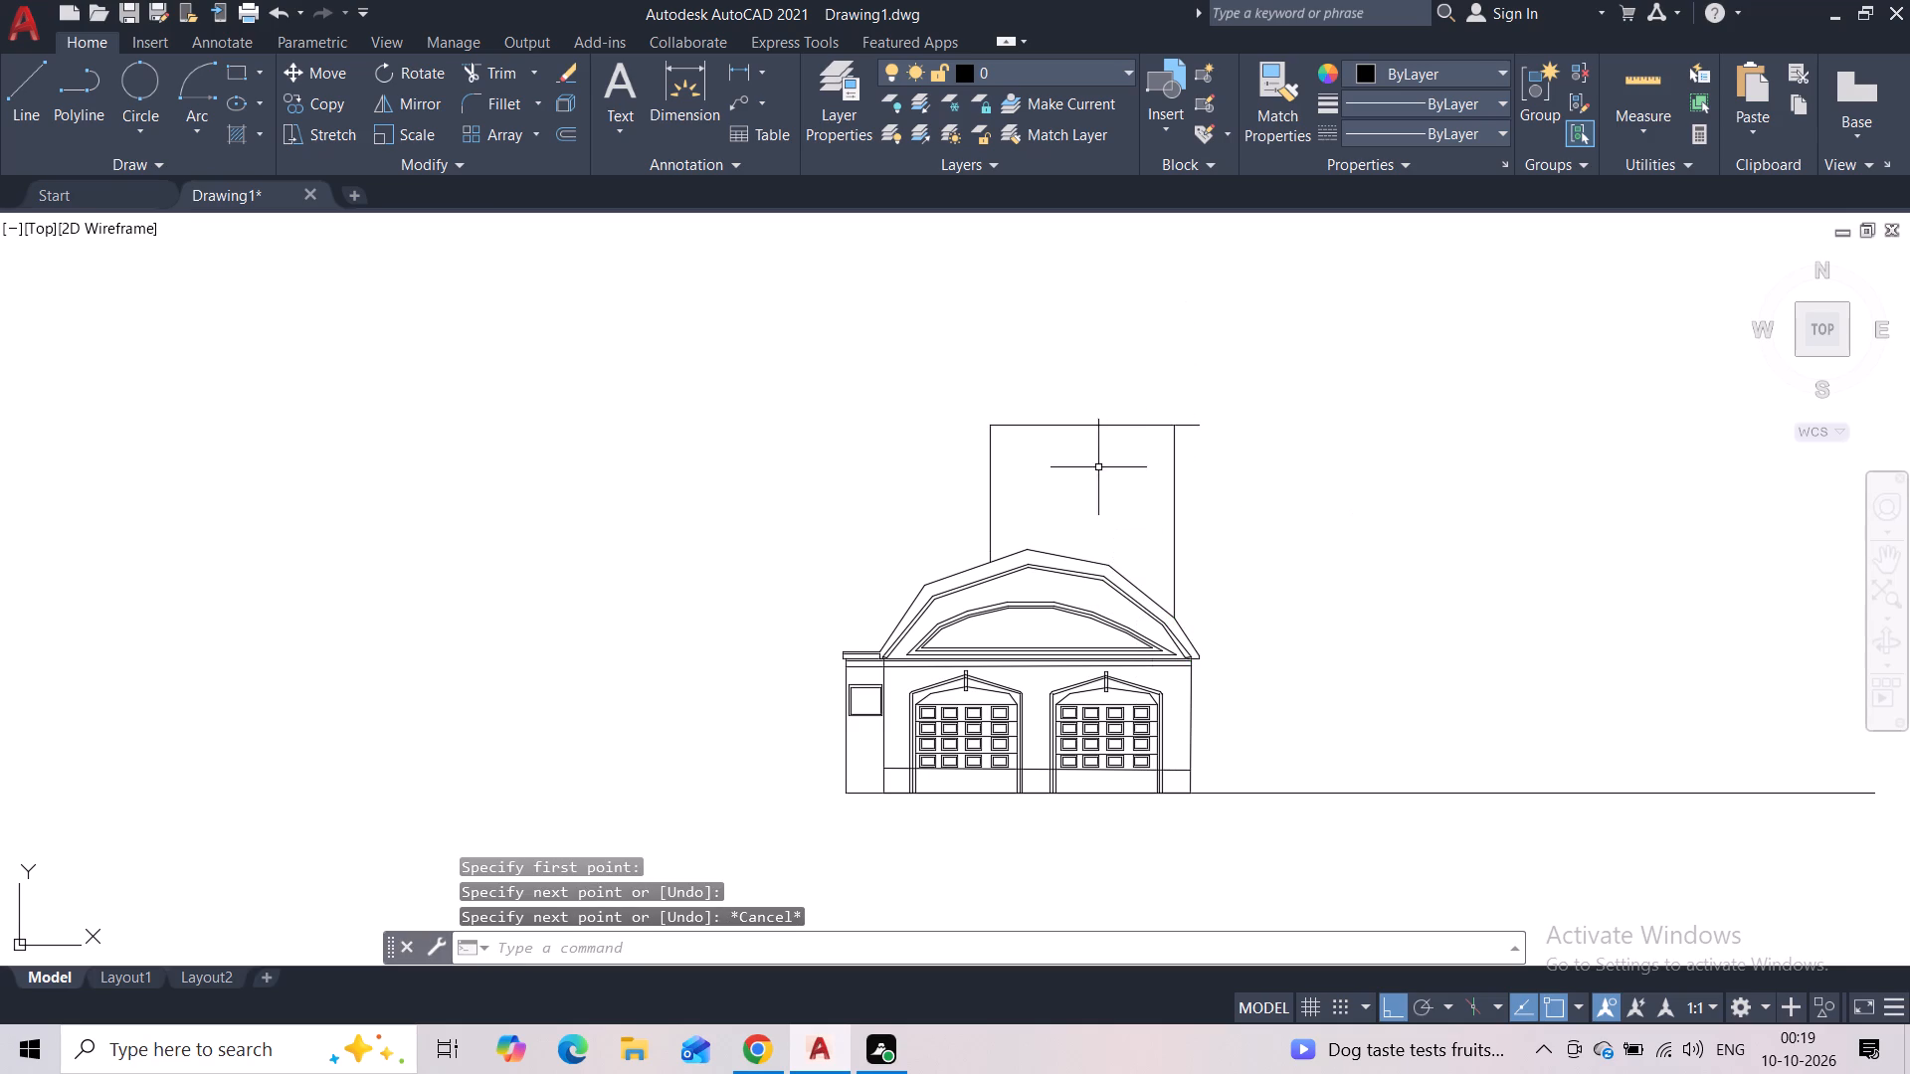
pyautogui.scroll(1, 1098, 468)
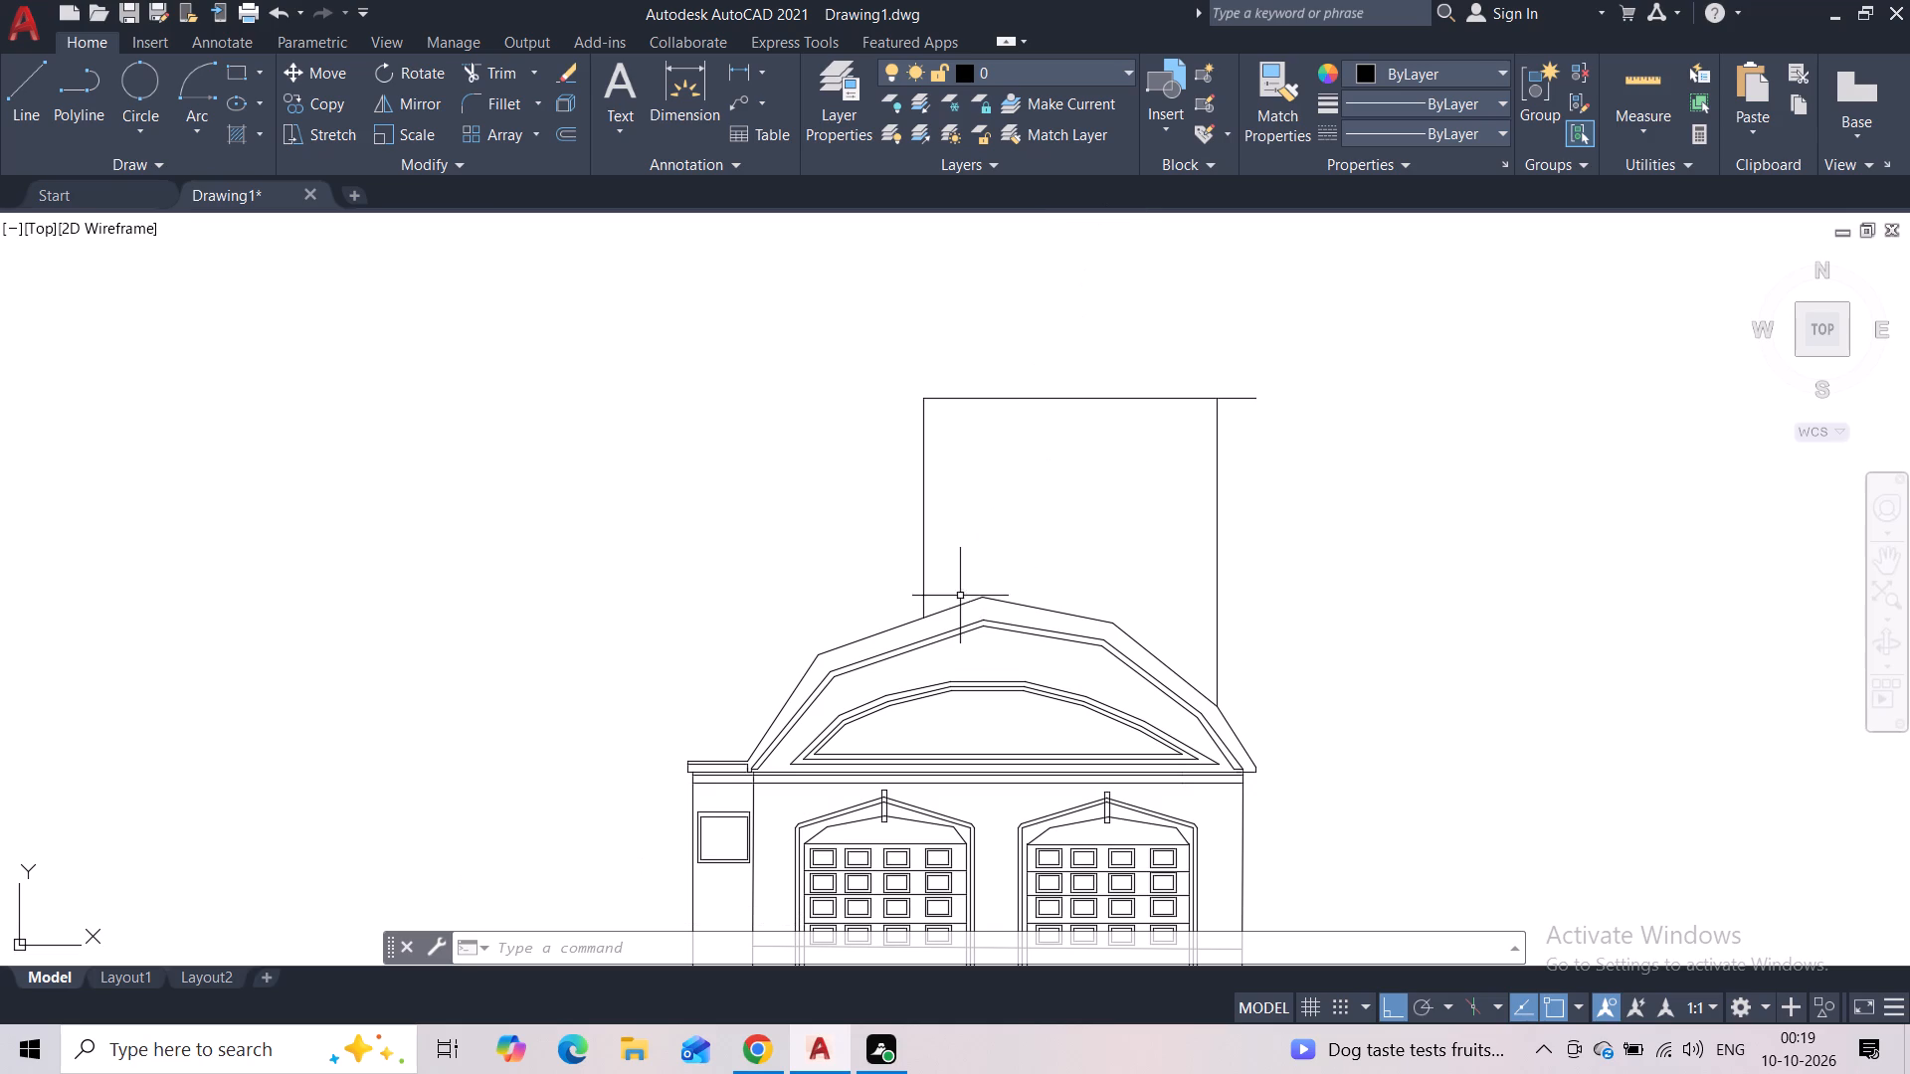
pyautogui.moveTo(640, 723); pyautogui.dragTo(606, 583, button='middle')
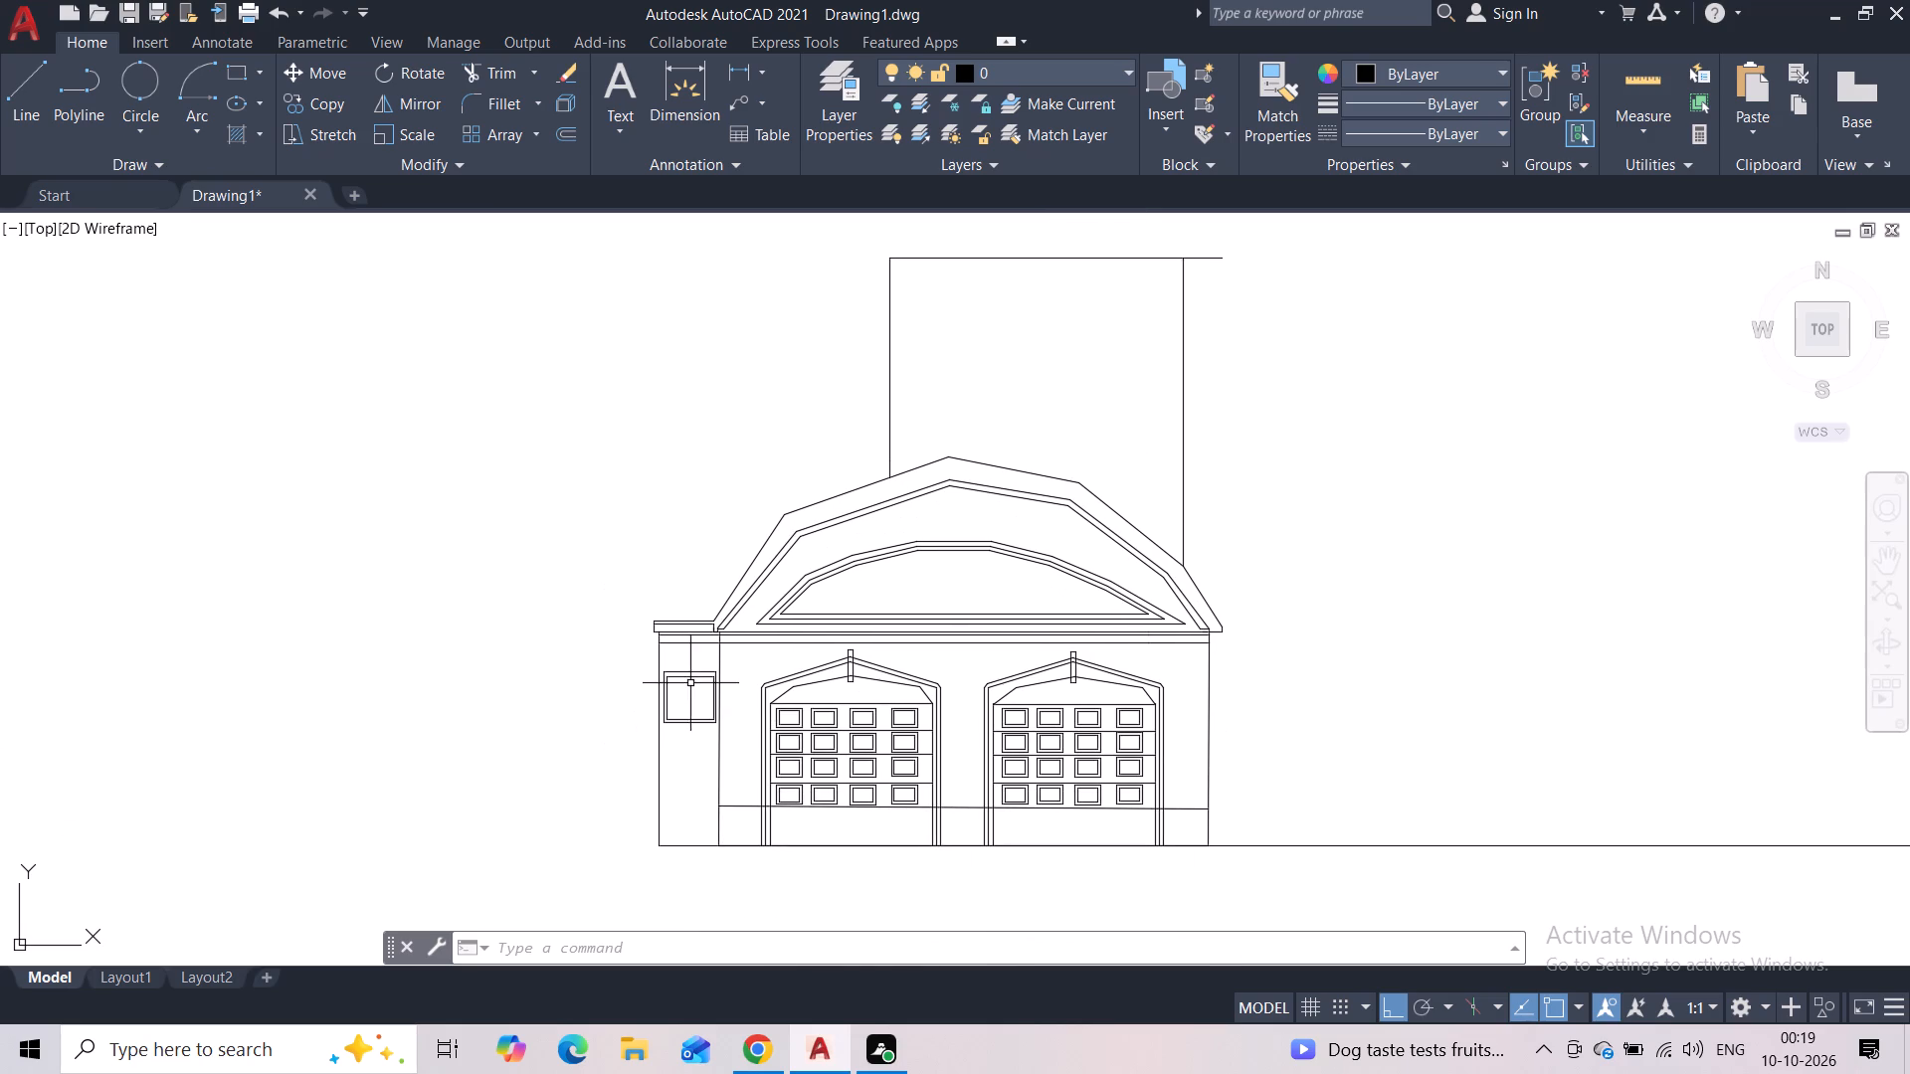
# Copy the framed window twice into the upper rectangular block, placing the copies side by side right of the block's centre.
pyautogui.click(695, 665)
pyautogui.click(680, 731)
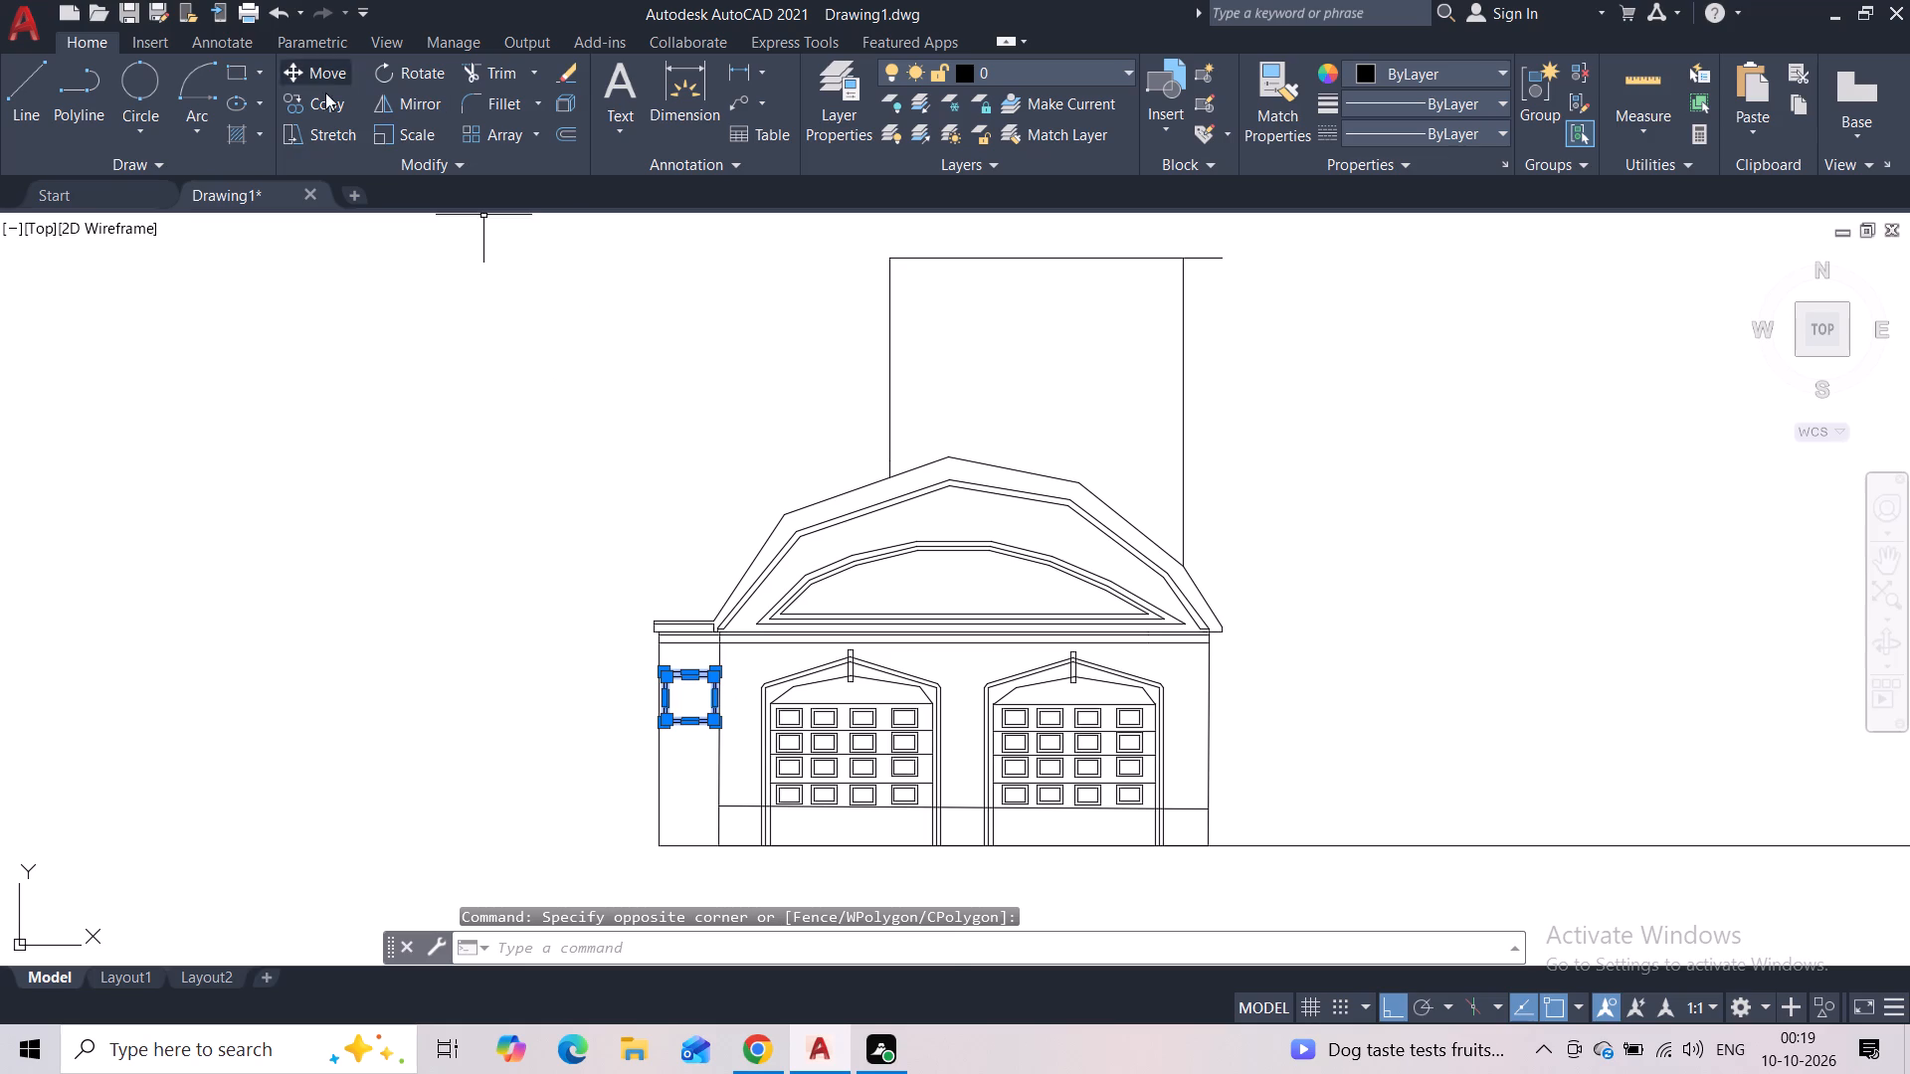
pyautogui.click(317, 99)
pyautogui.click(687, 699)
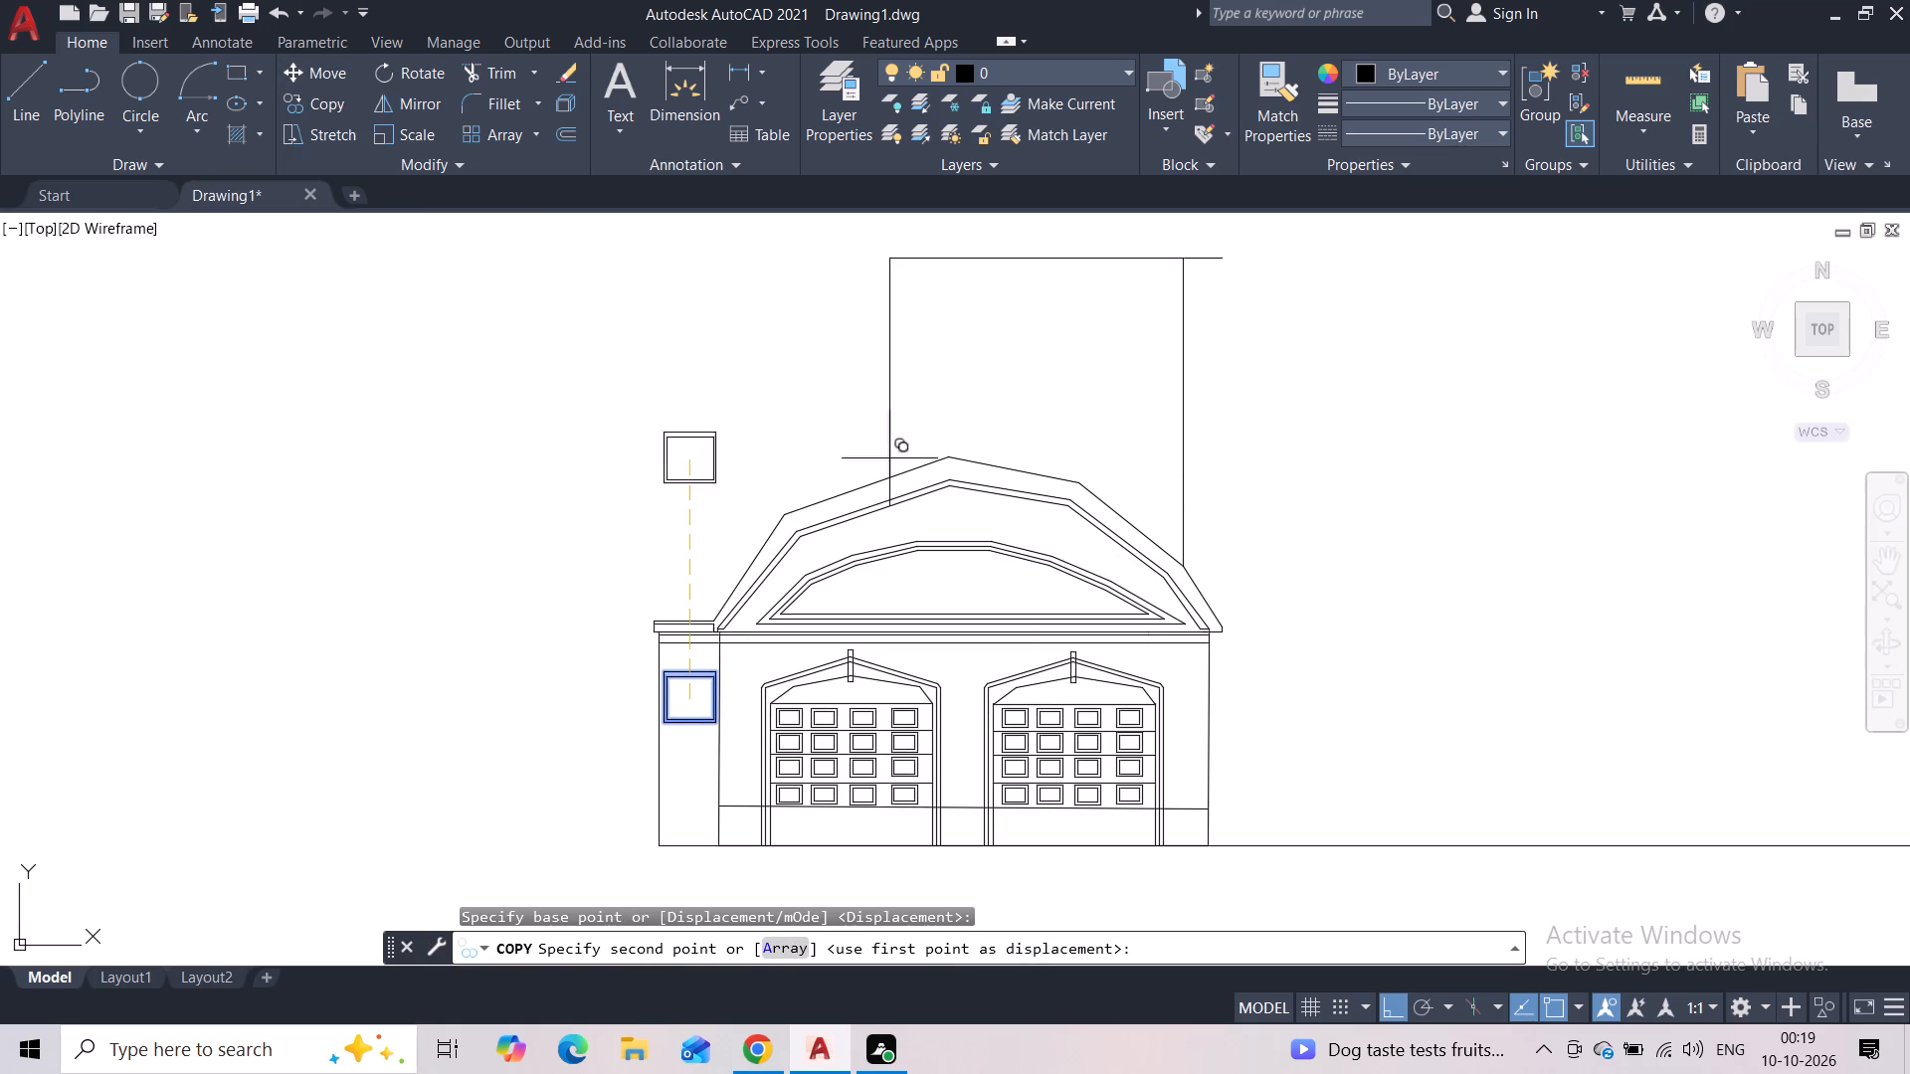
pyautogui.press('F8')
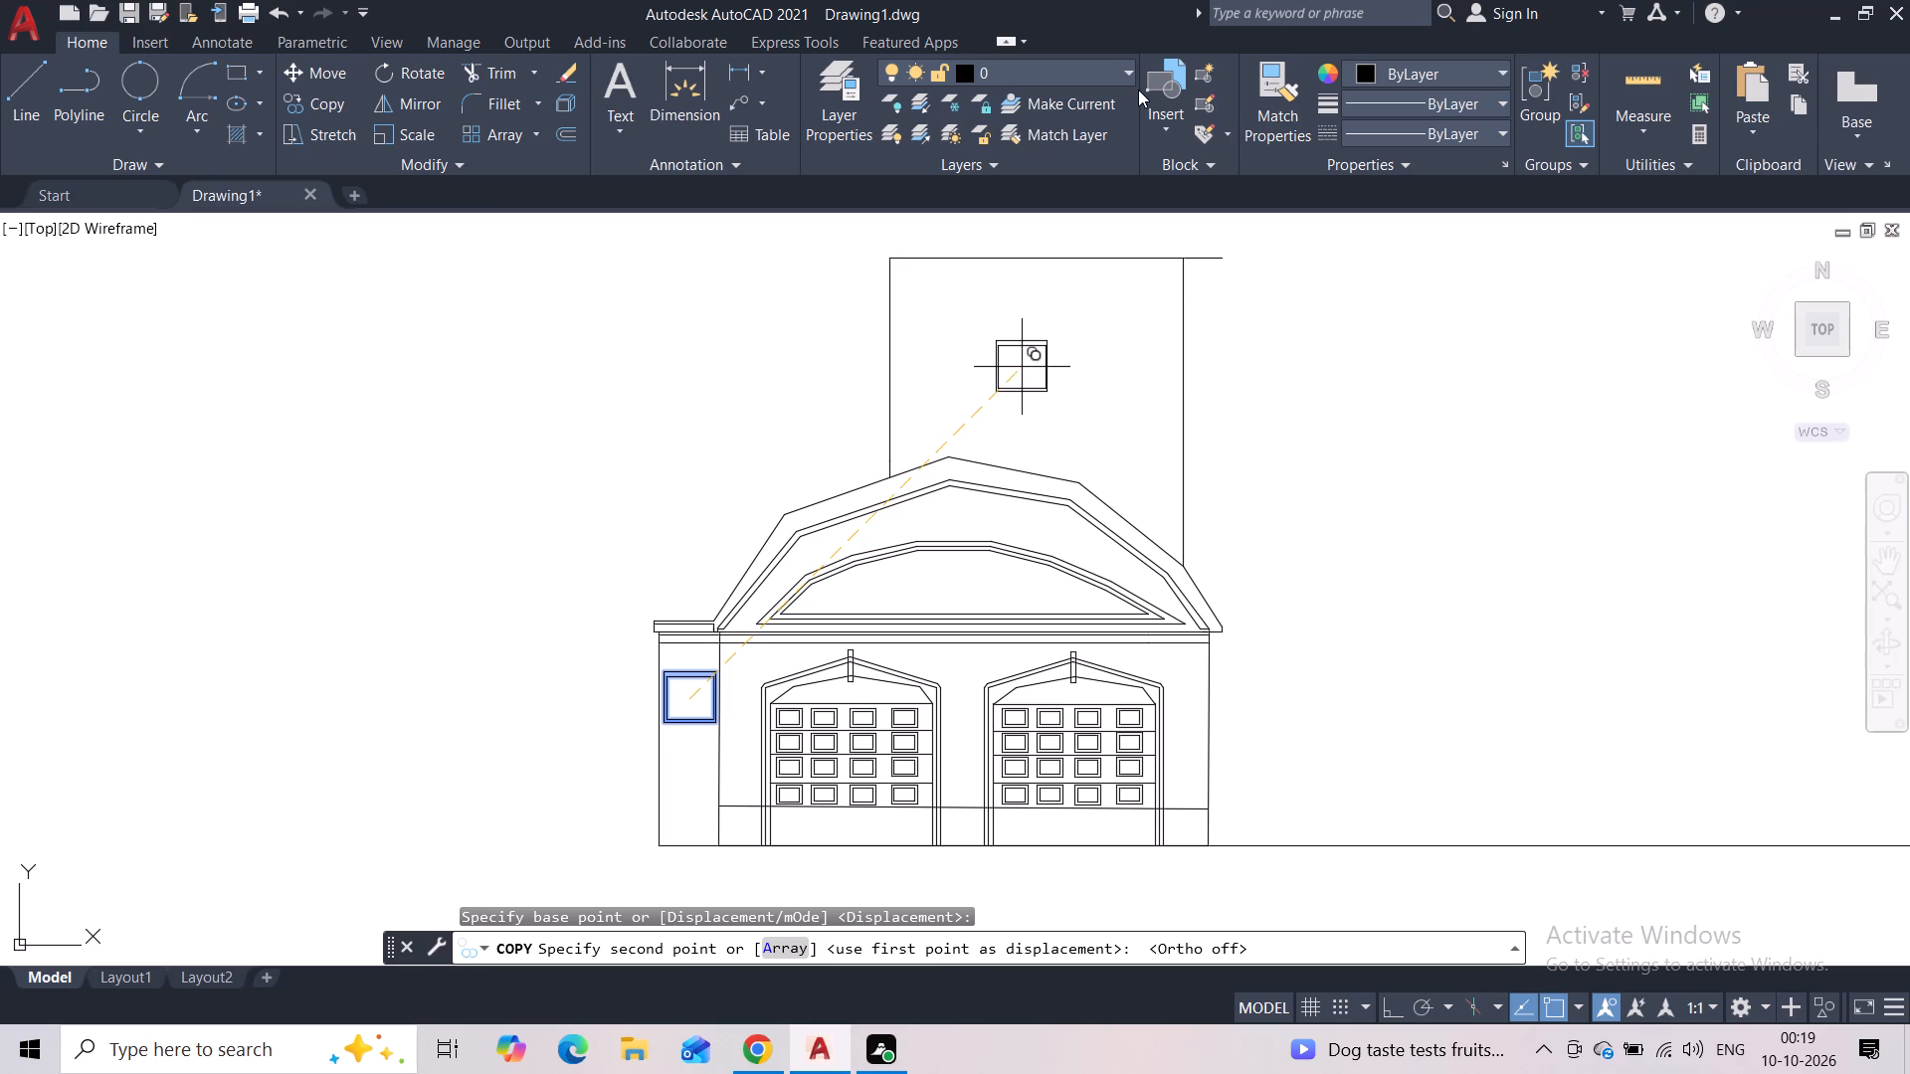
pyautogui.click(1052, 351)
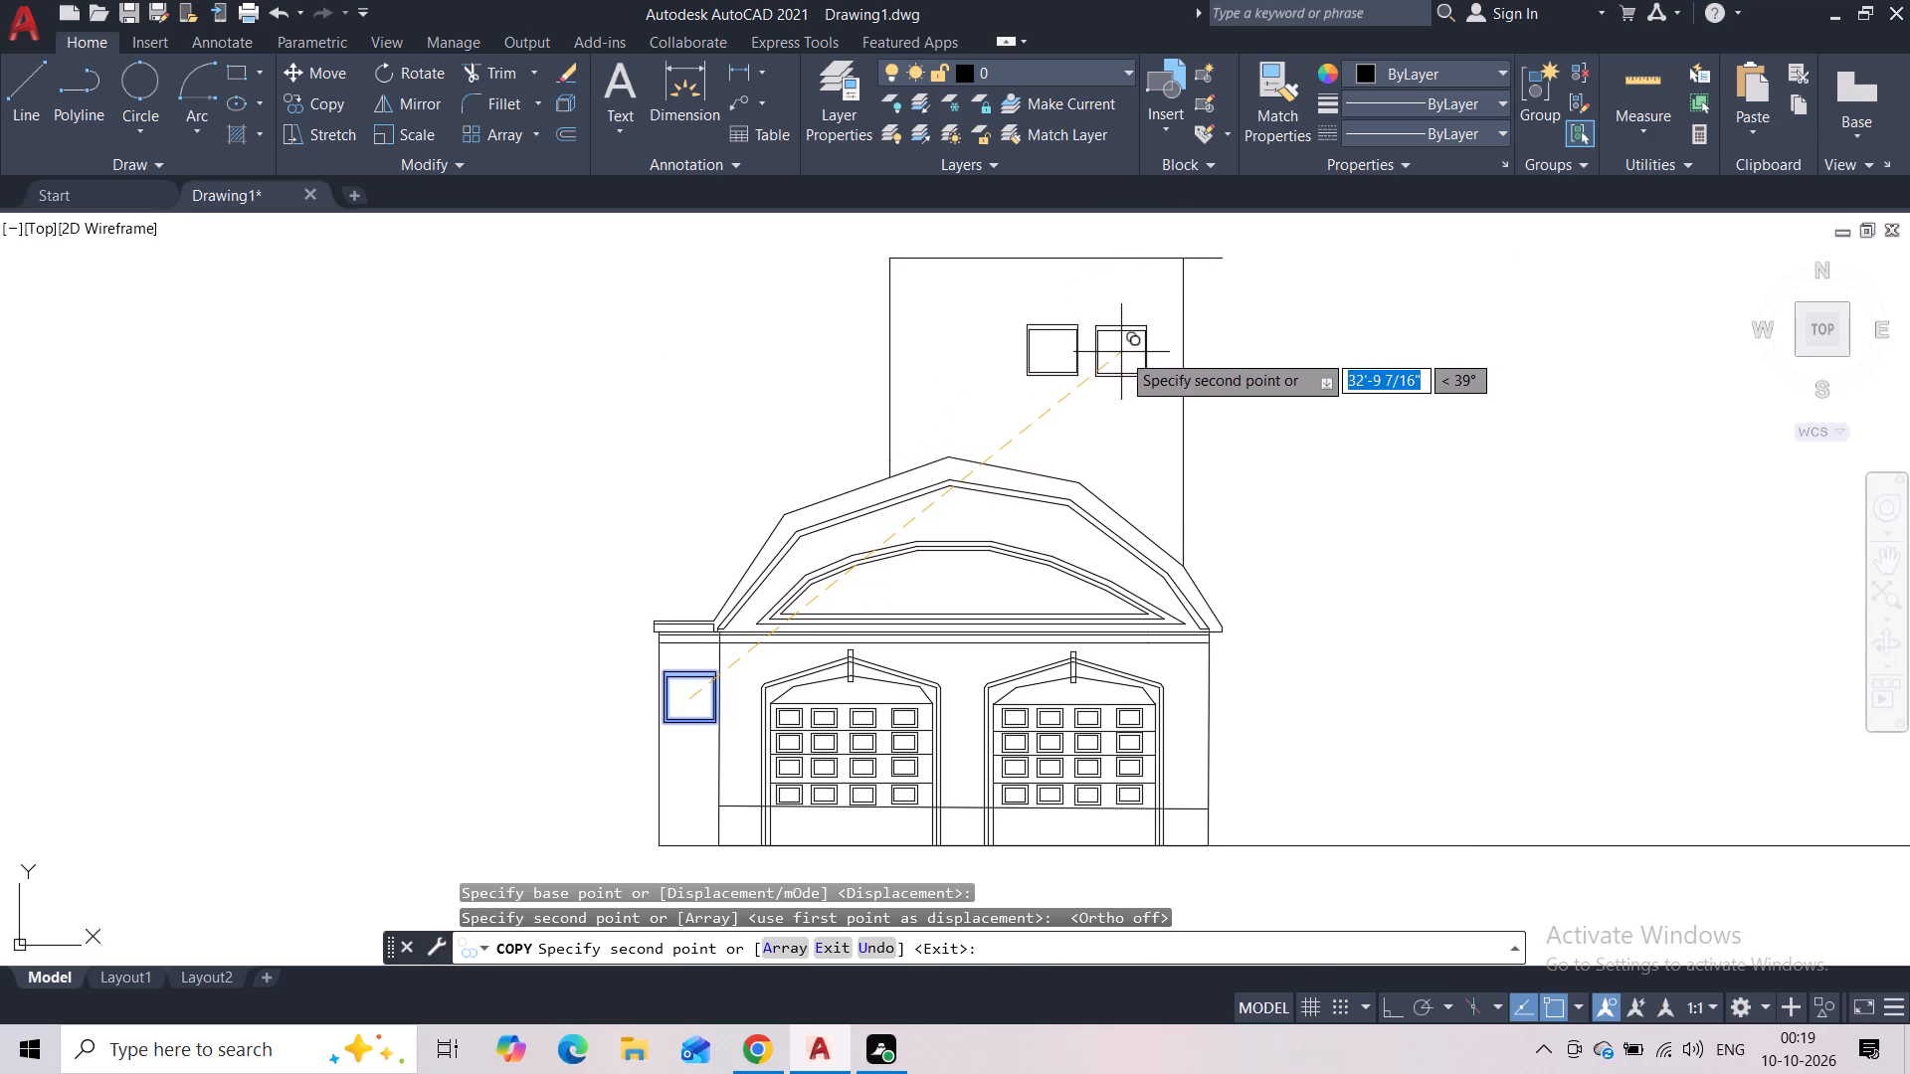
pyautogui.click(1122, 351)
pyautogui.press('Escape')
# Draw a narrow upright rectangle about 3 5/16" by 1'-5 1/4" across the top frame of the upper block's left window.
pyautogui.scroll(2, 1086, 340)
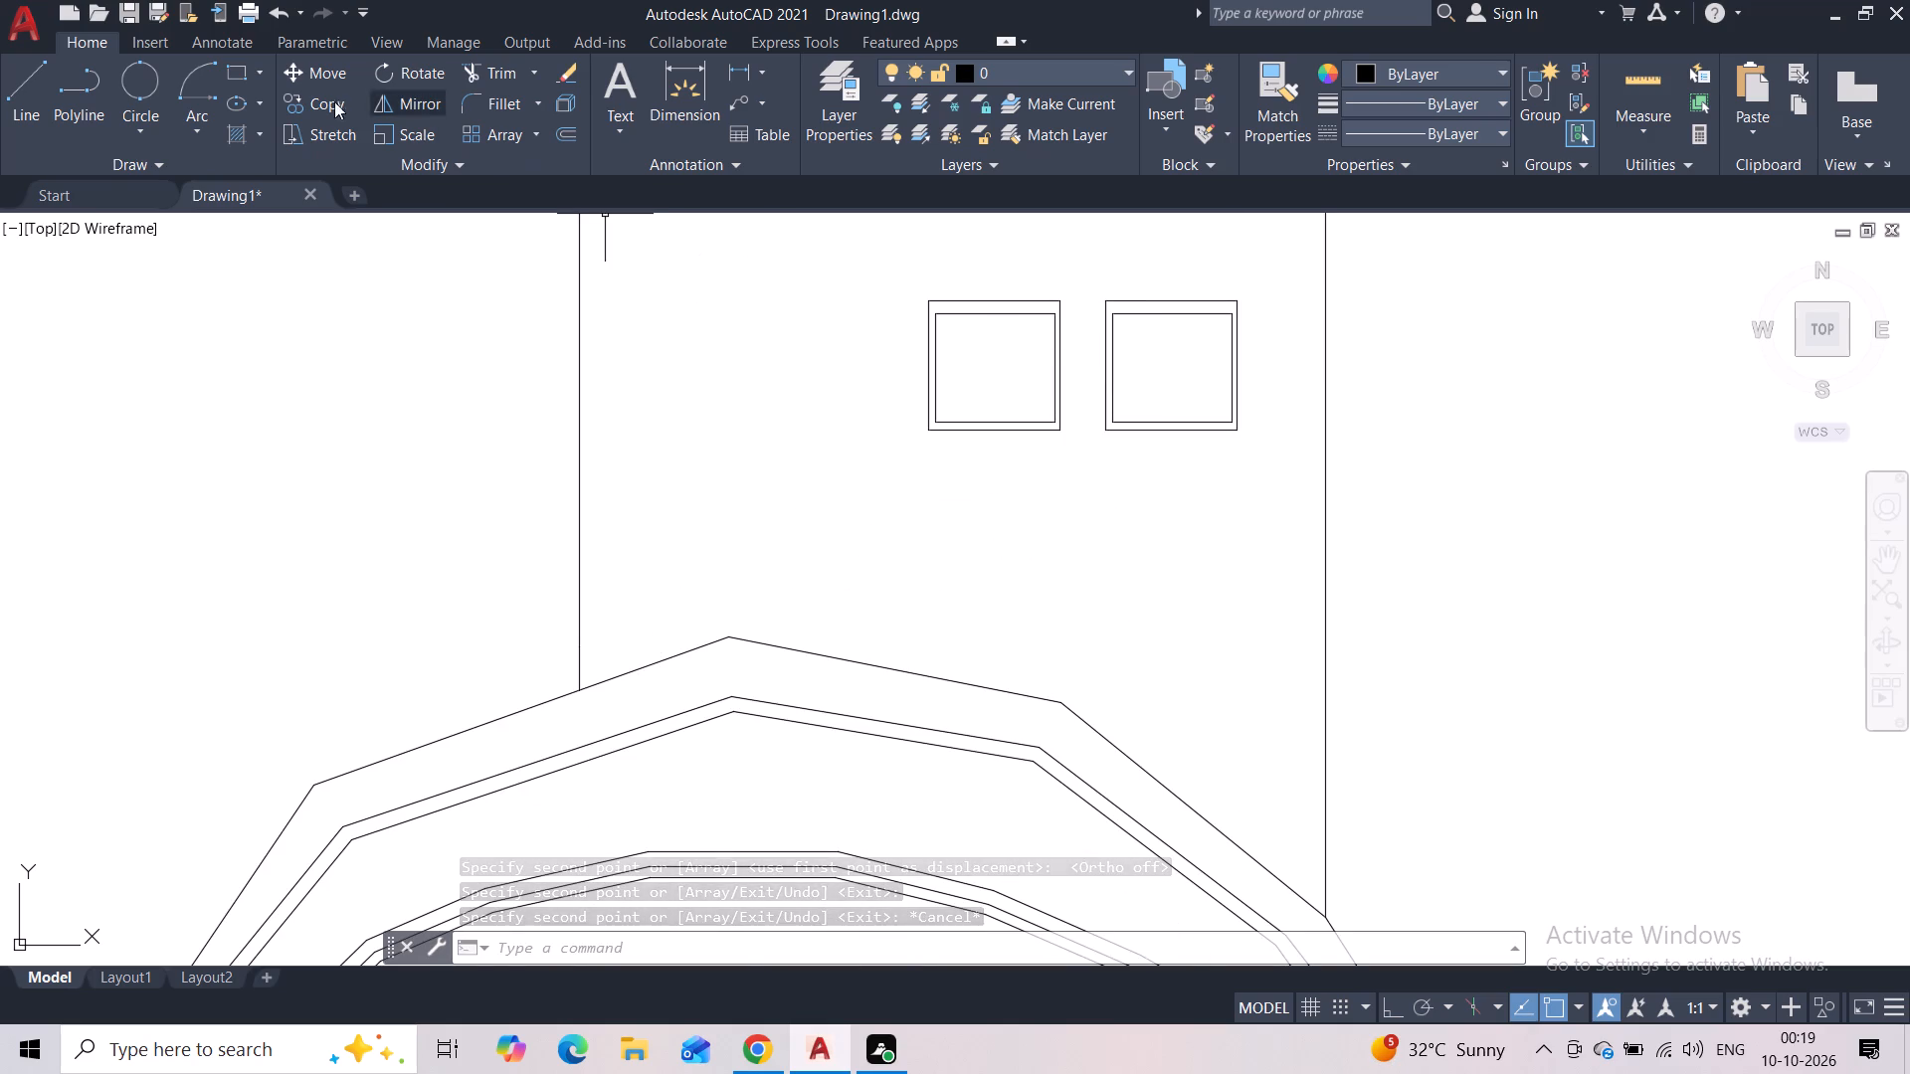
pyautogui.click(237, 79)
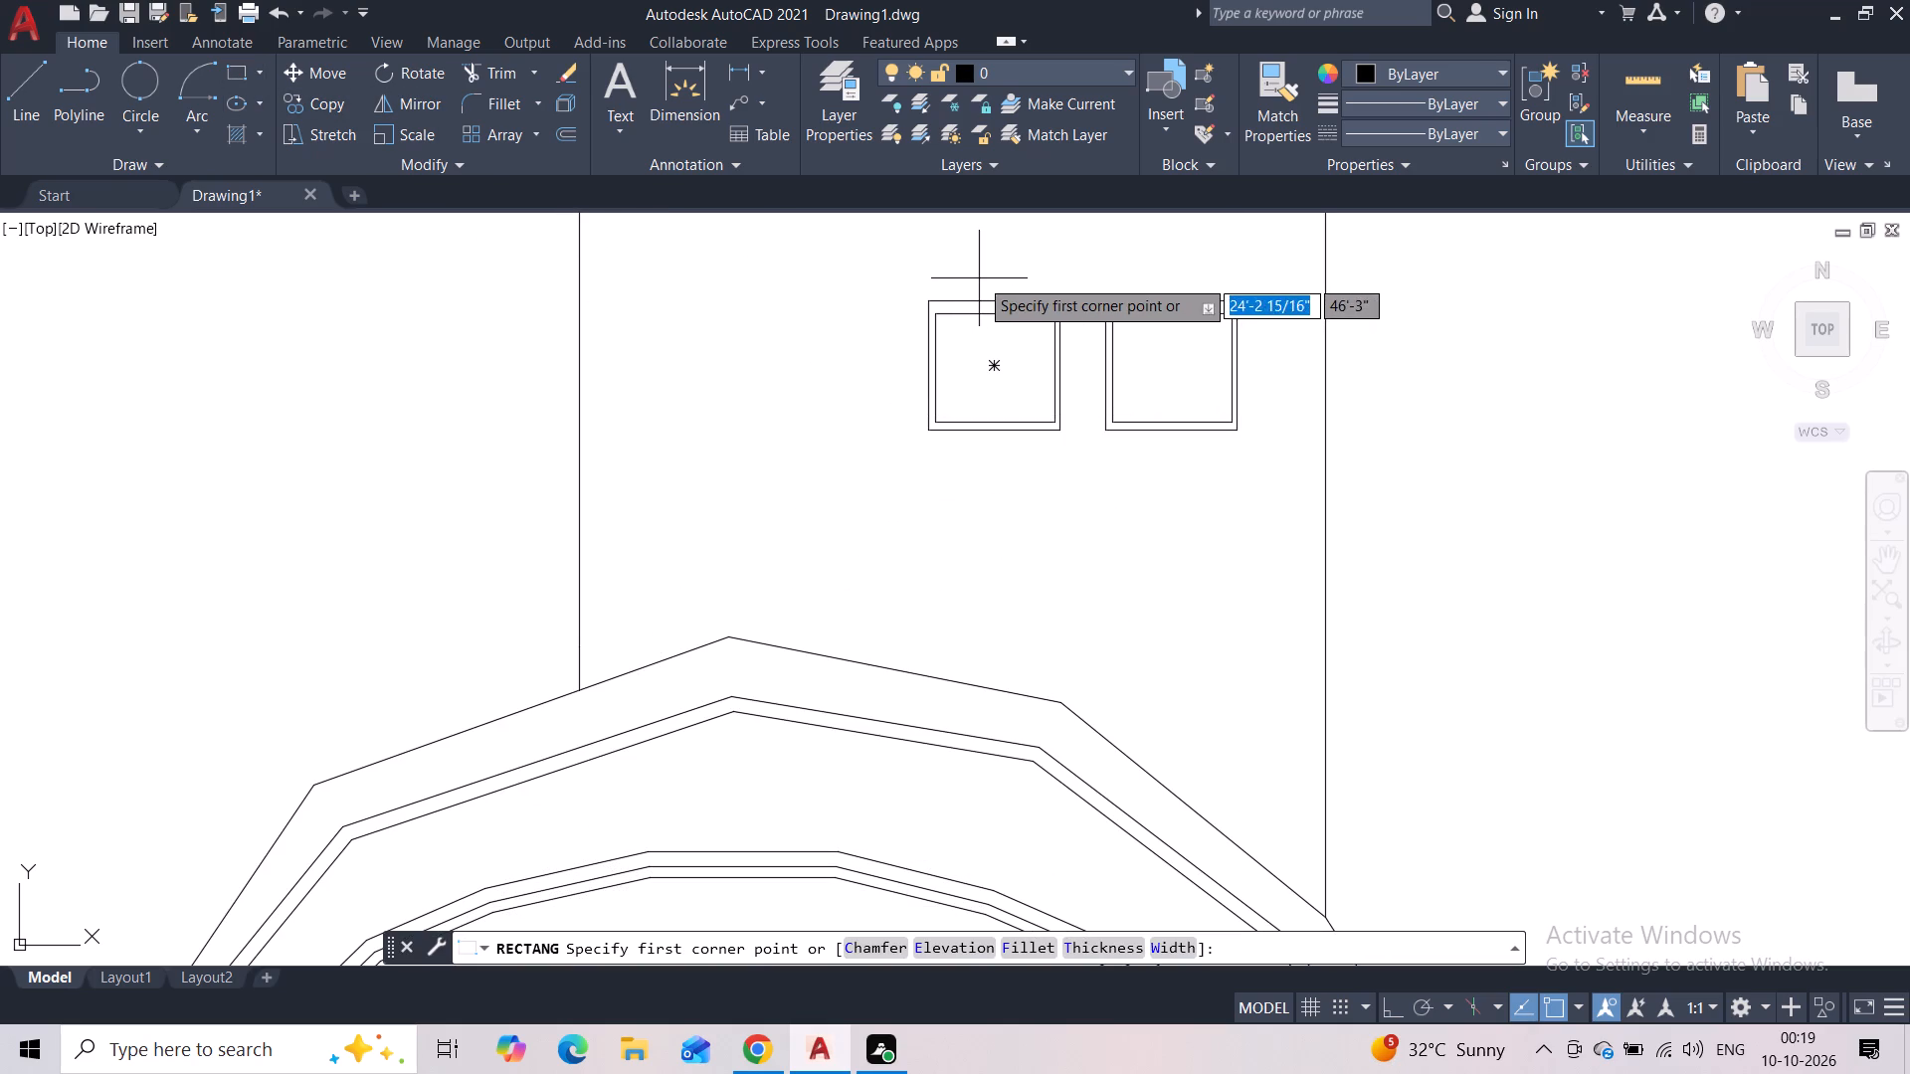
pyautogui.click(991, 285)
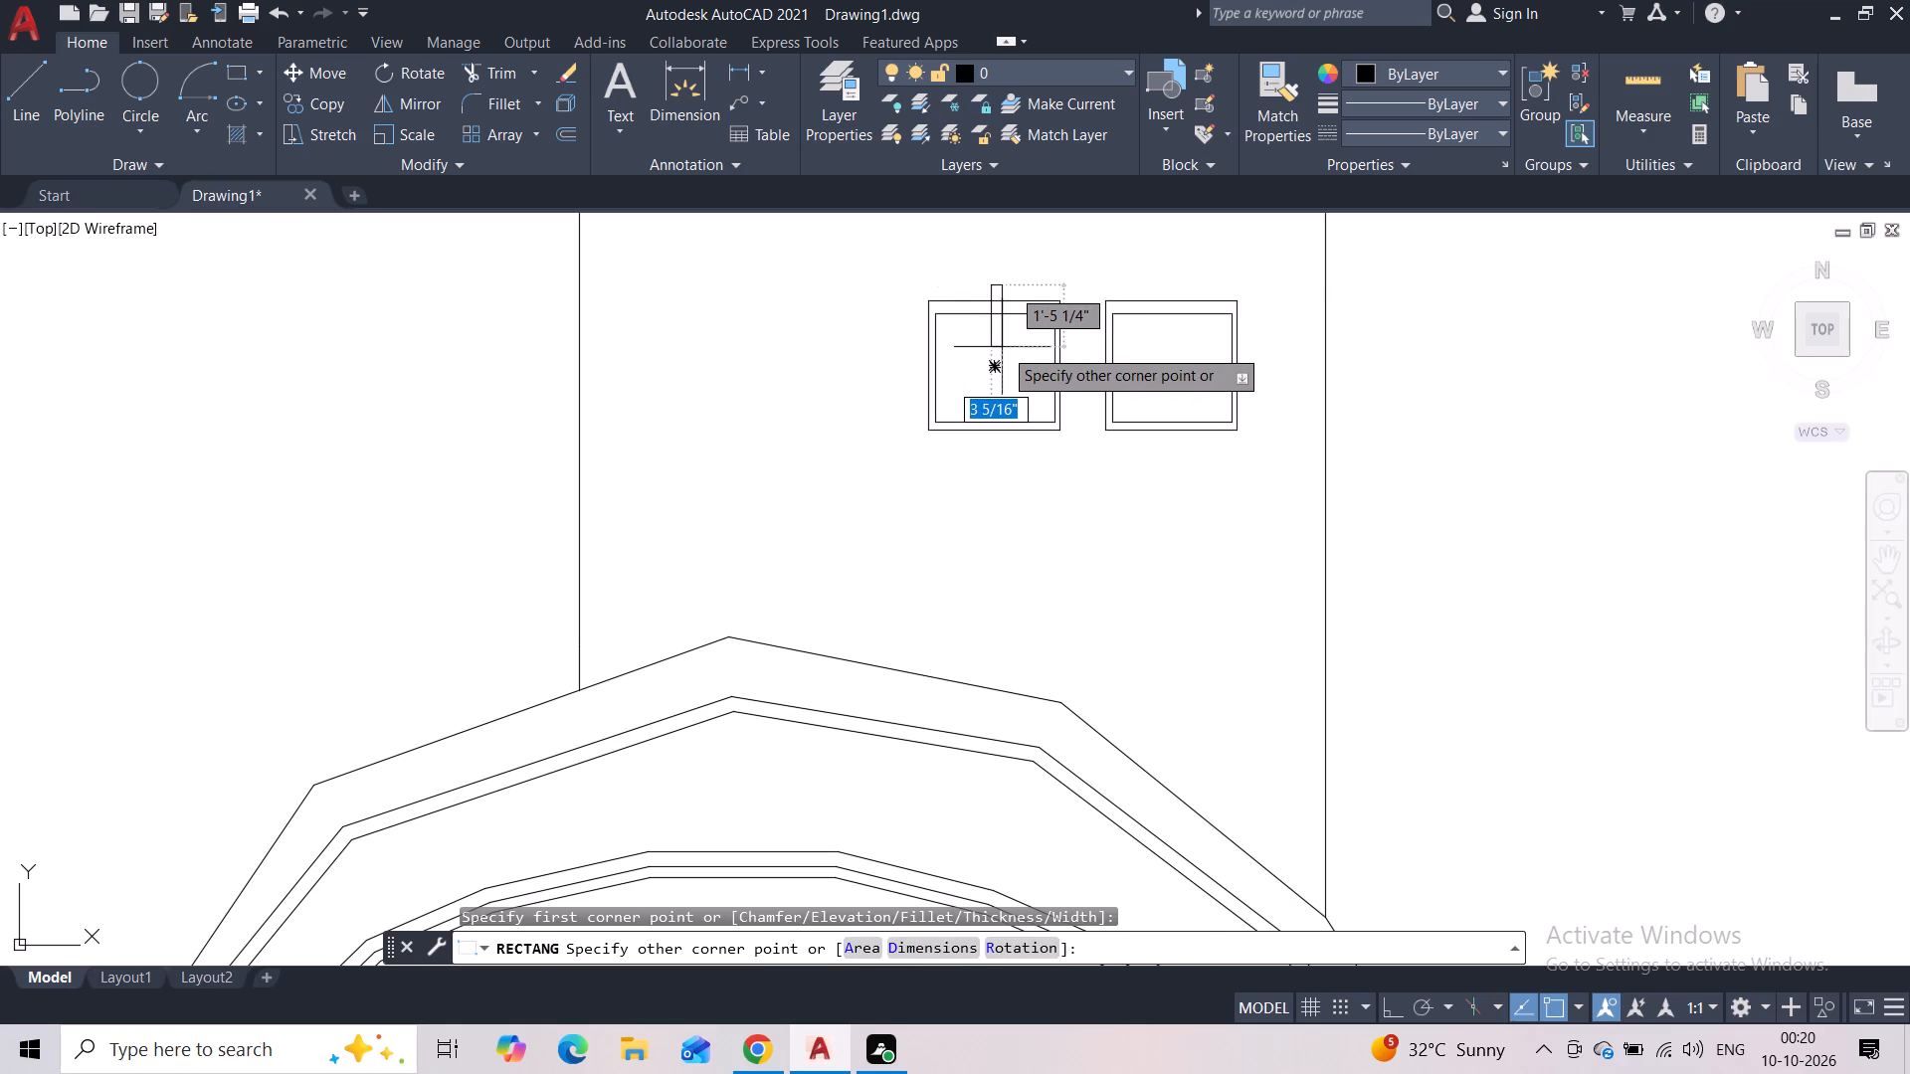
pyautogui.click(1002, 347)
pyautogui.press('Escape')
# Move the narrow rectangle horizontally onto the middle of the right upper window's top frame.
pyautogui.click(1009, 333)
pyautogui.click(987, 342)
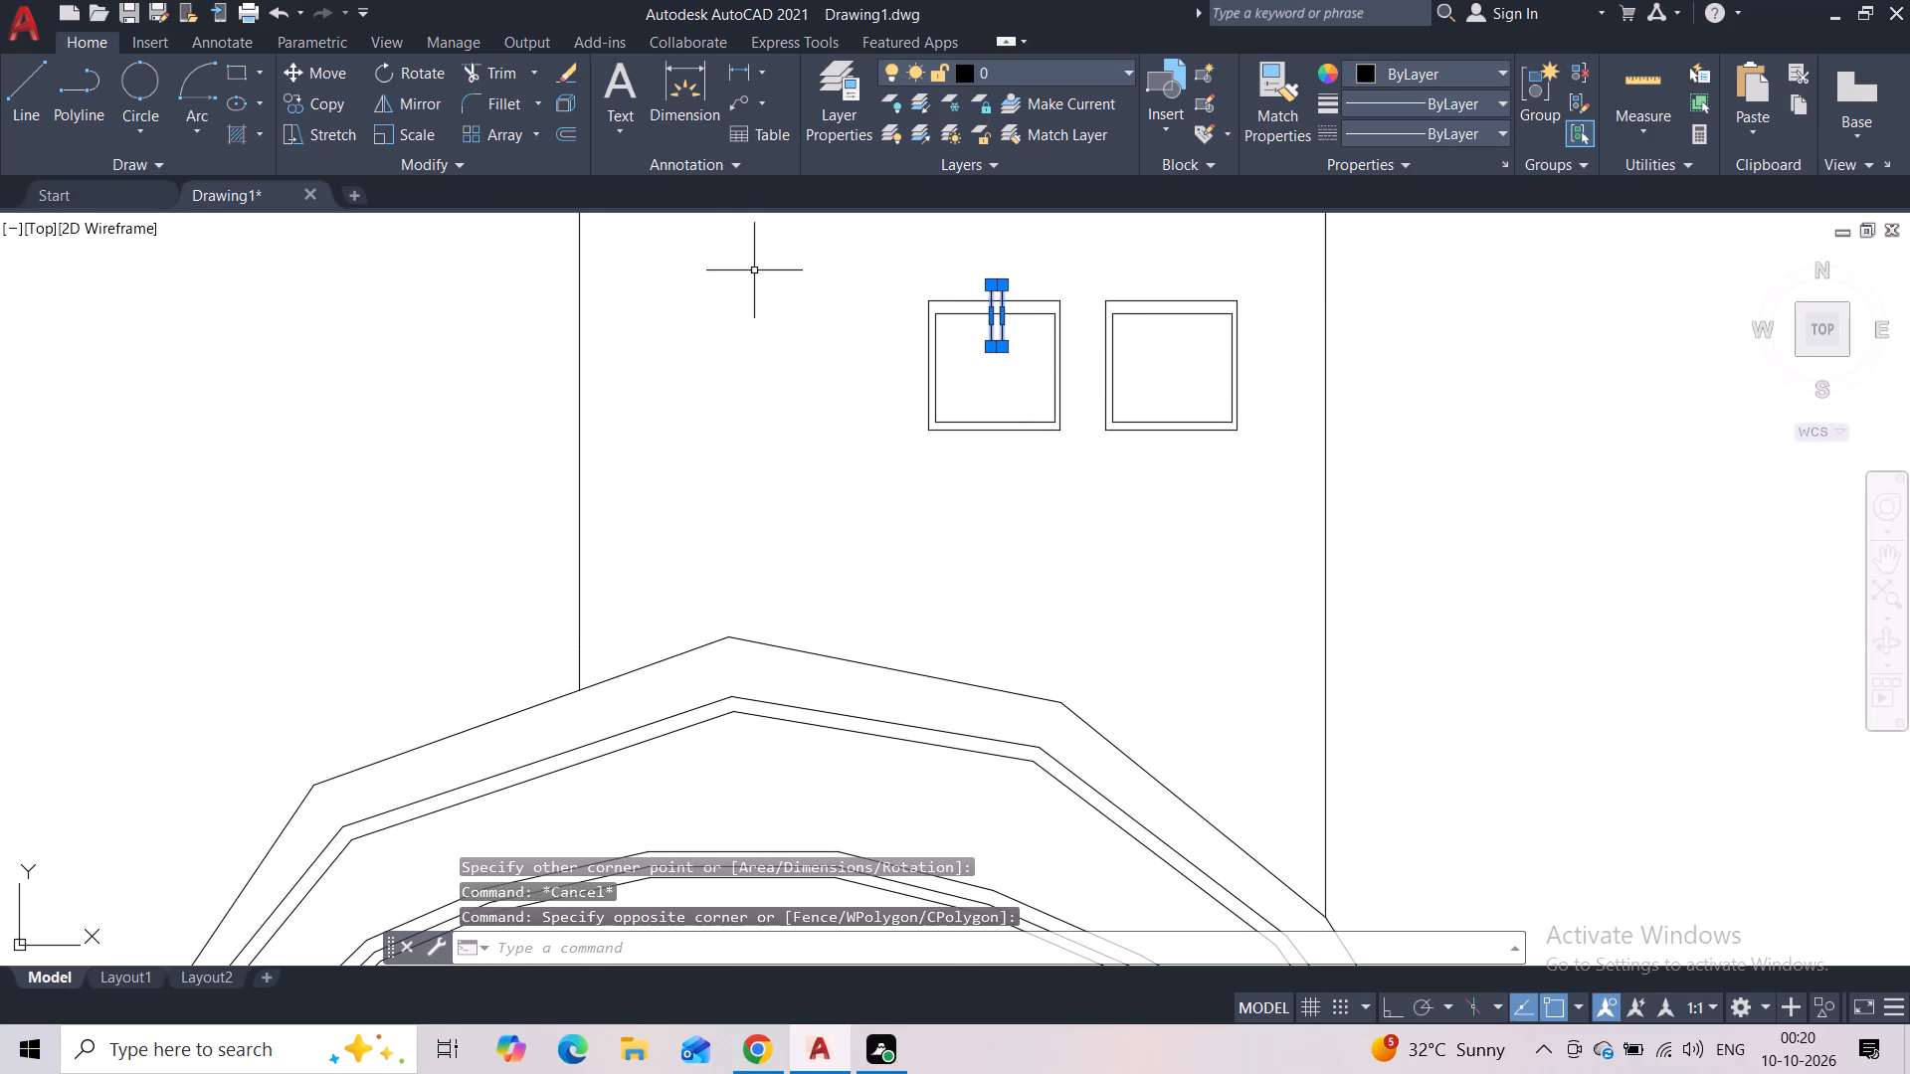
pyautogui.click(318, 76)
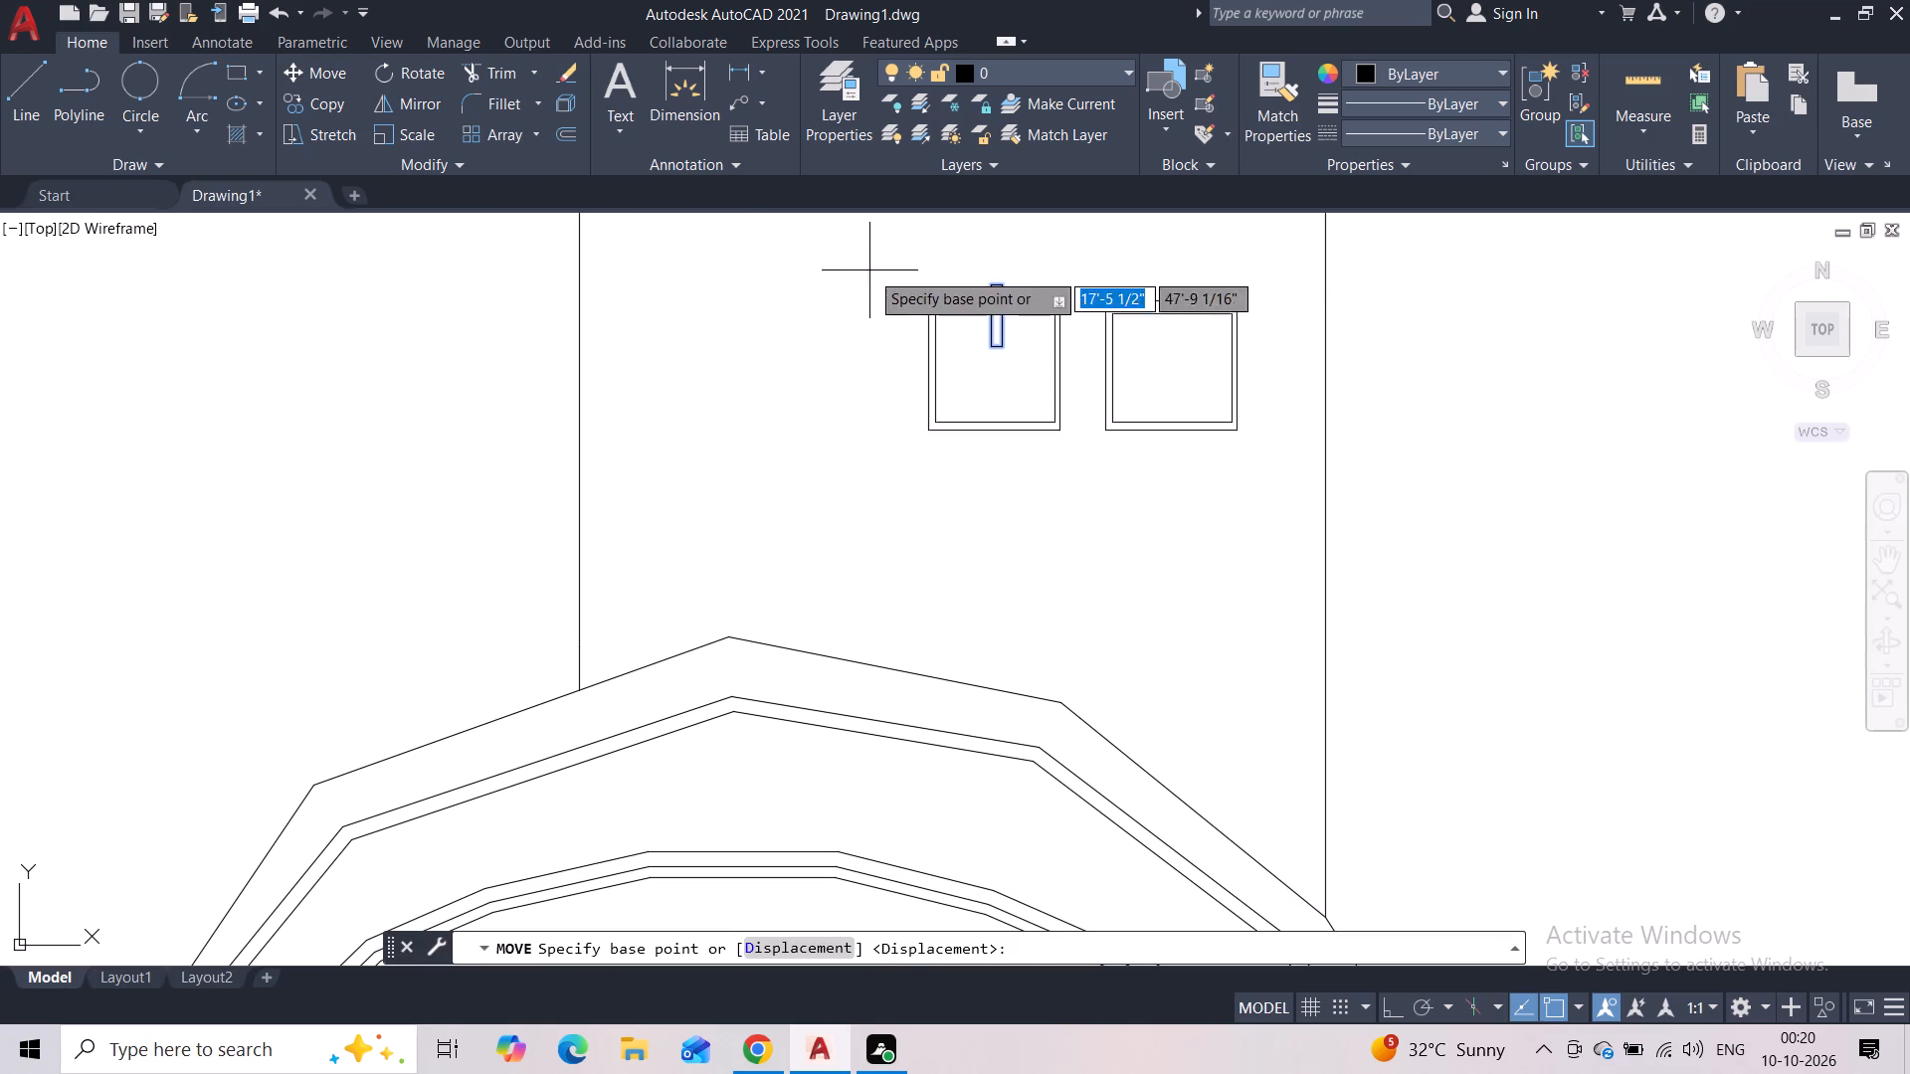
pyautogui.click(1000, 286)
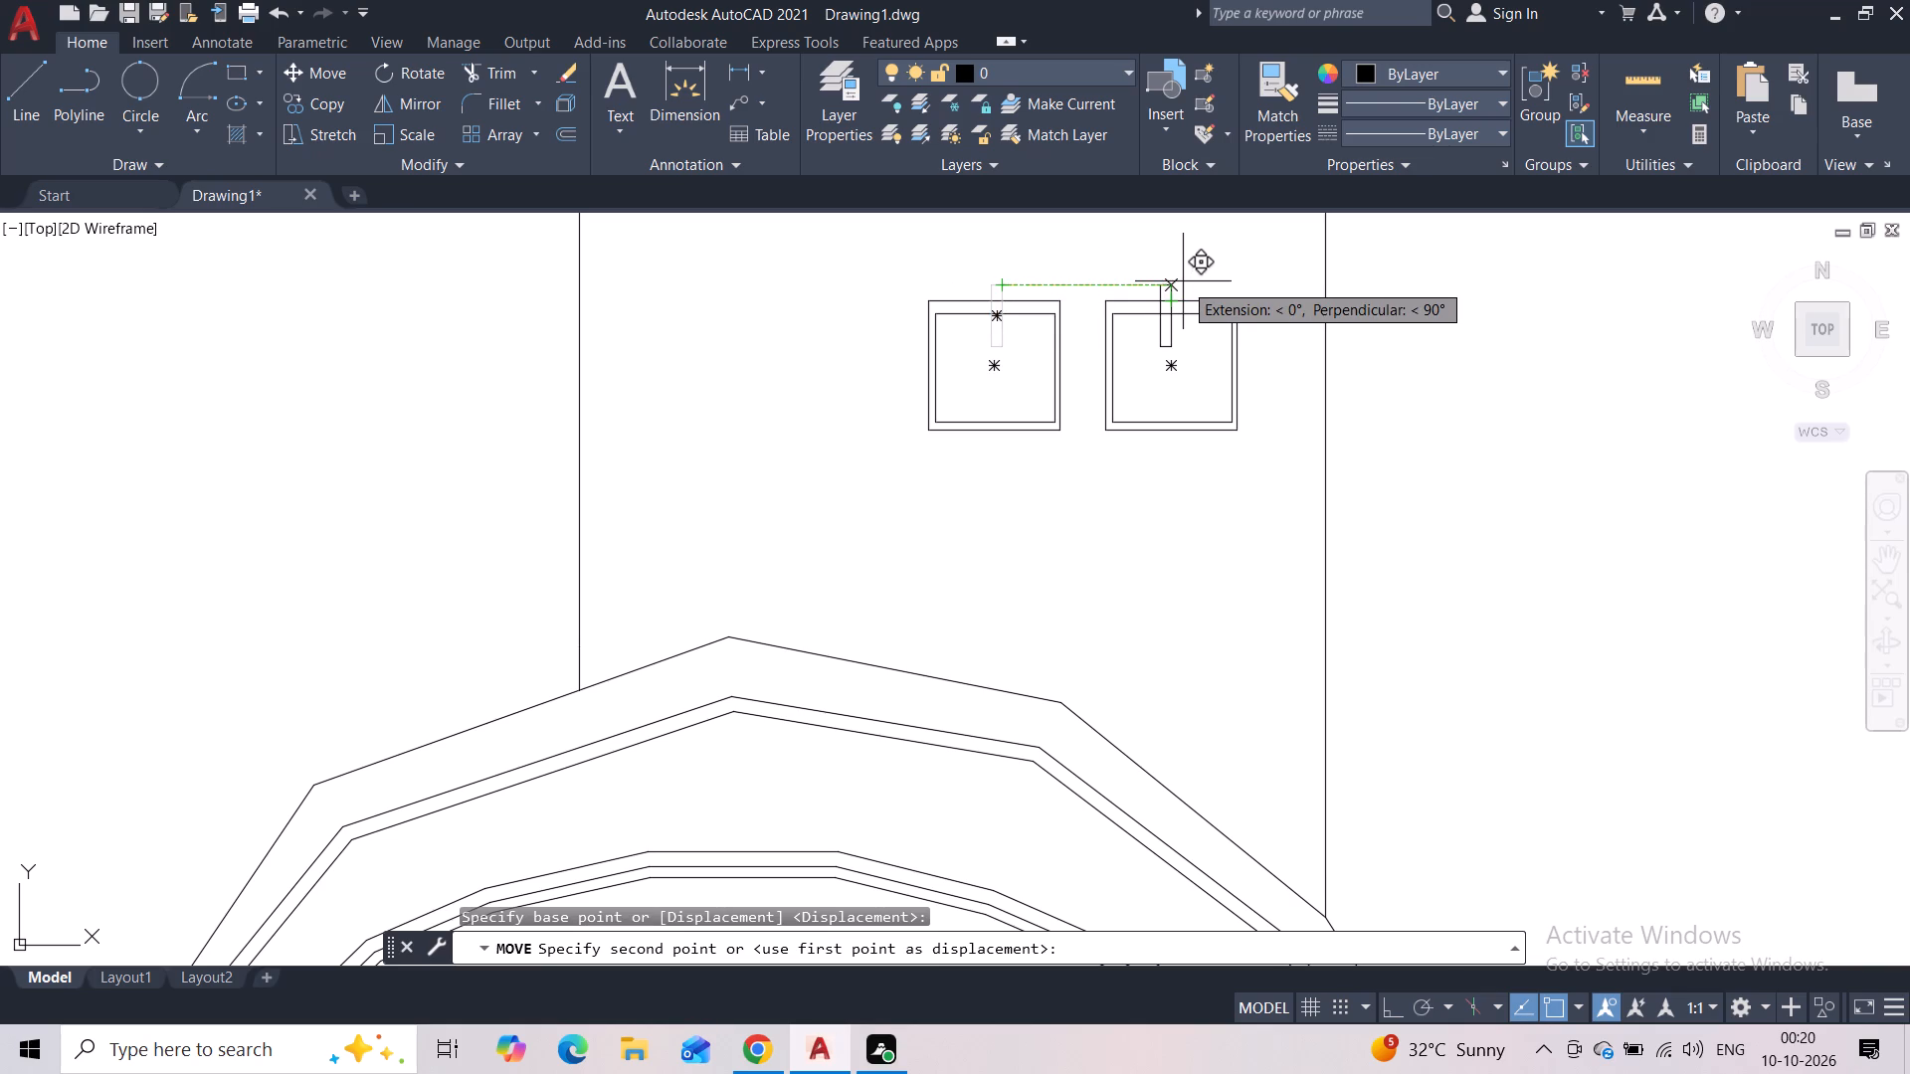
pyautogui.click(1181, 281)
pyautogui.press('Escape')
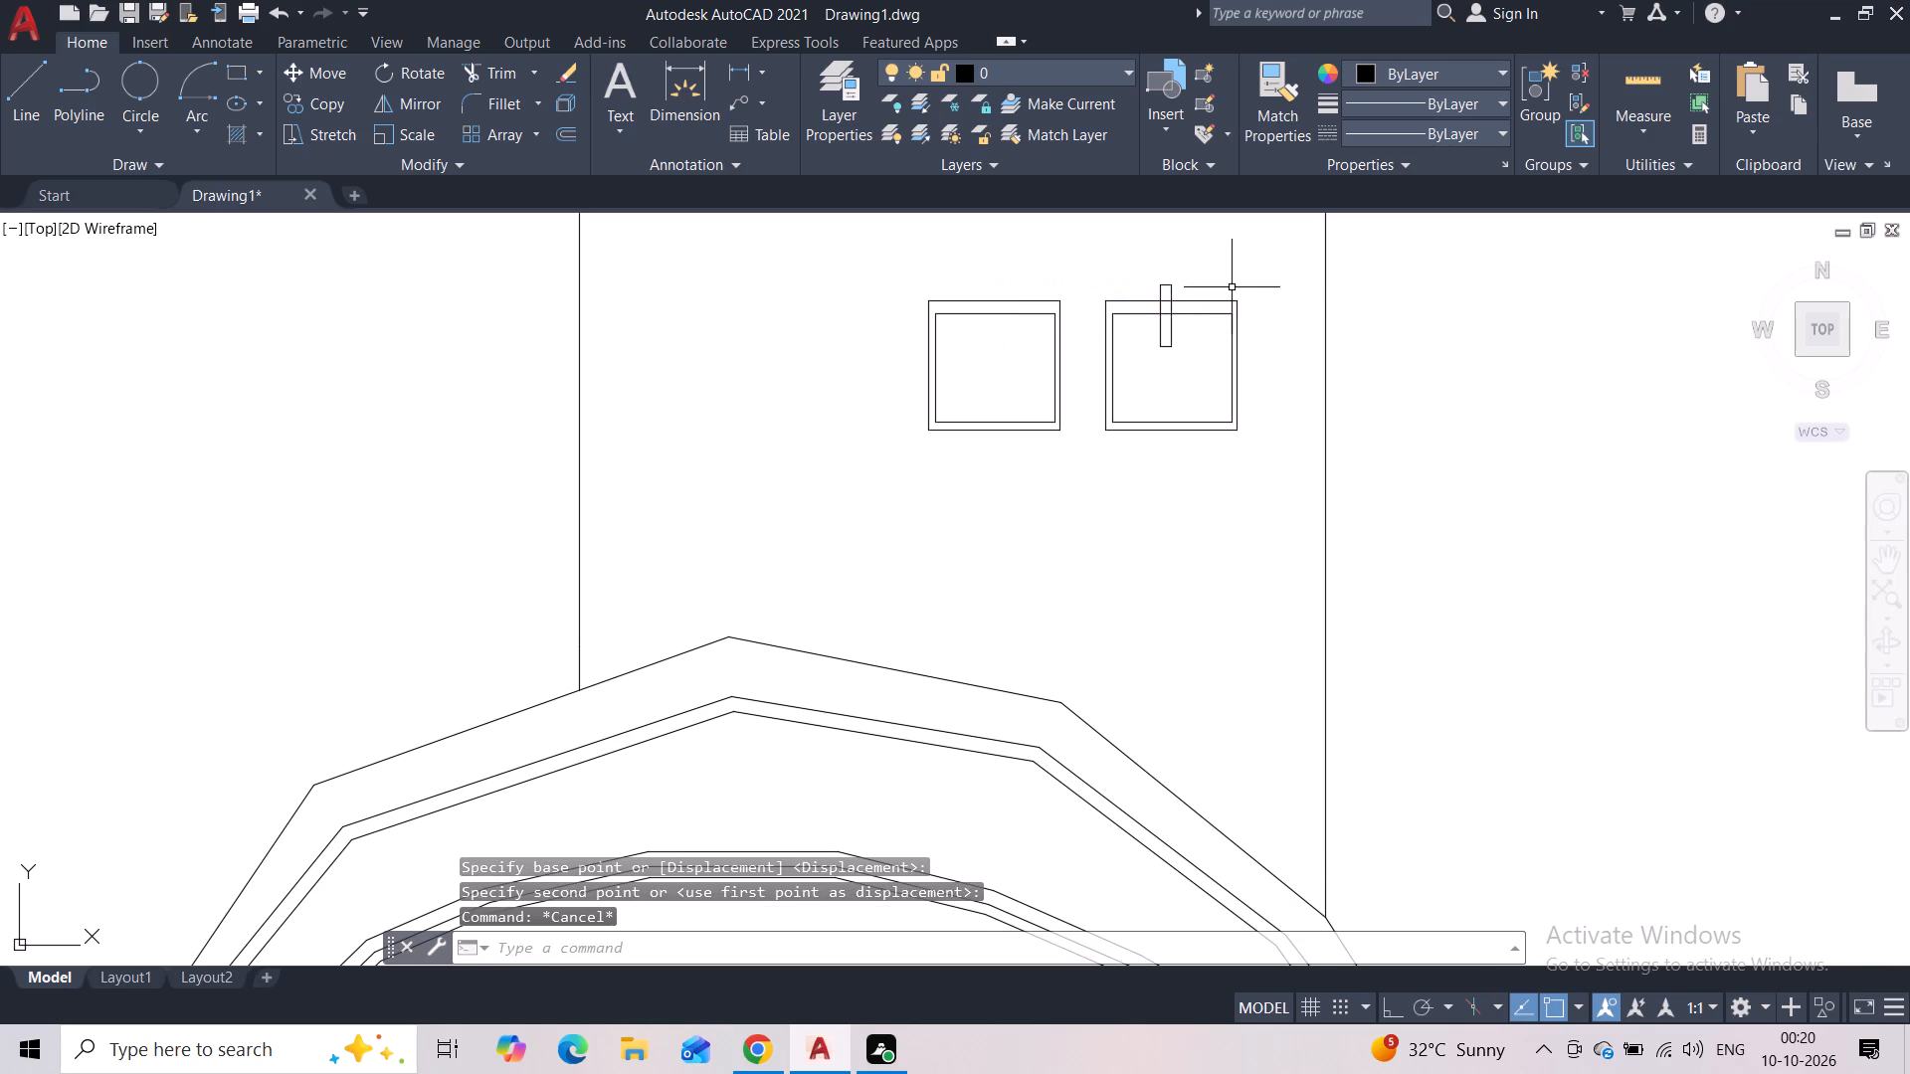
# Copy the narrow rectangle about 4'-1" horizontally back onto the middle of the left upper window's top frame.
pyautogui.click(1186, 286)
pyautogui.click(1156, 292)
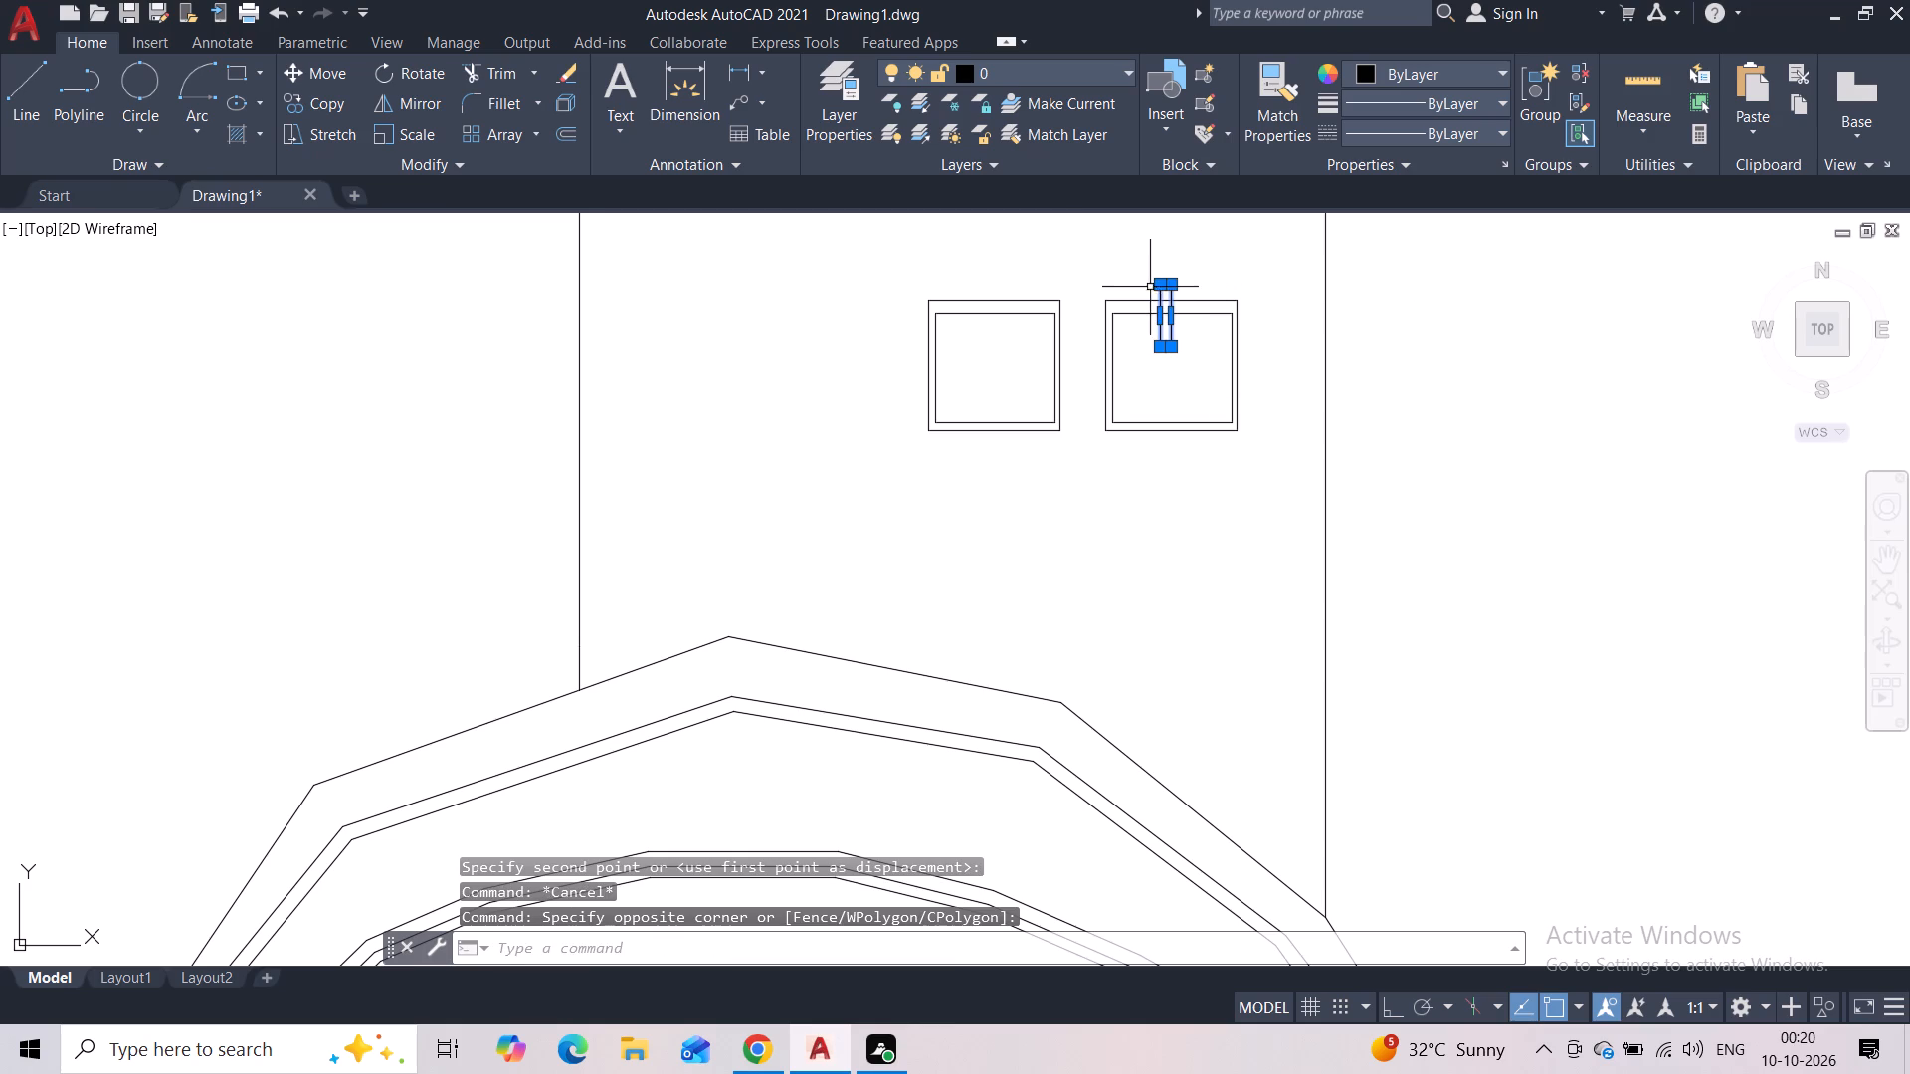
pyautogui.click(333, 107)
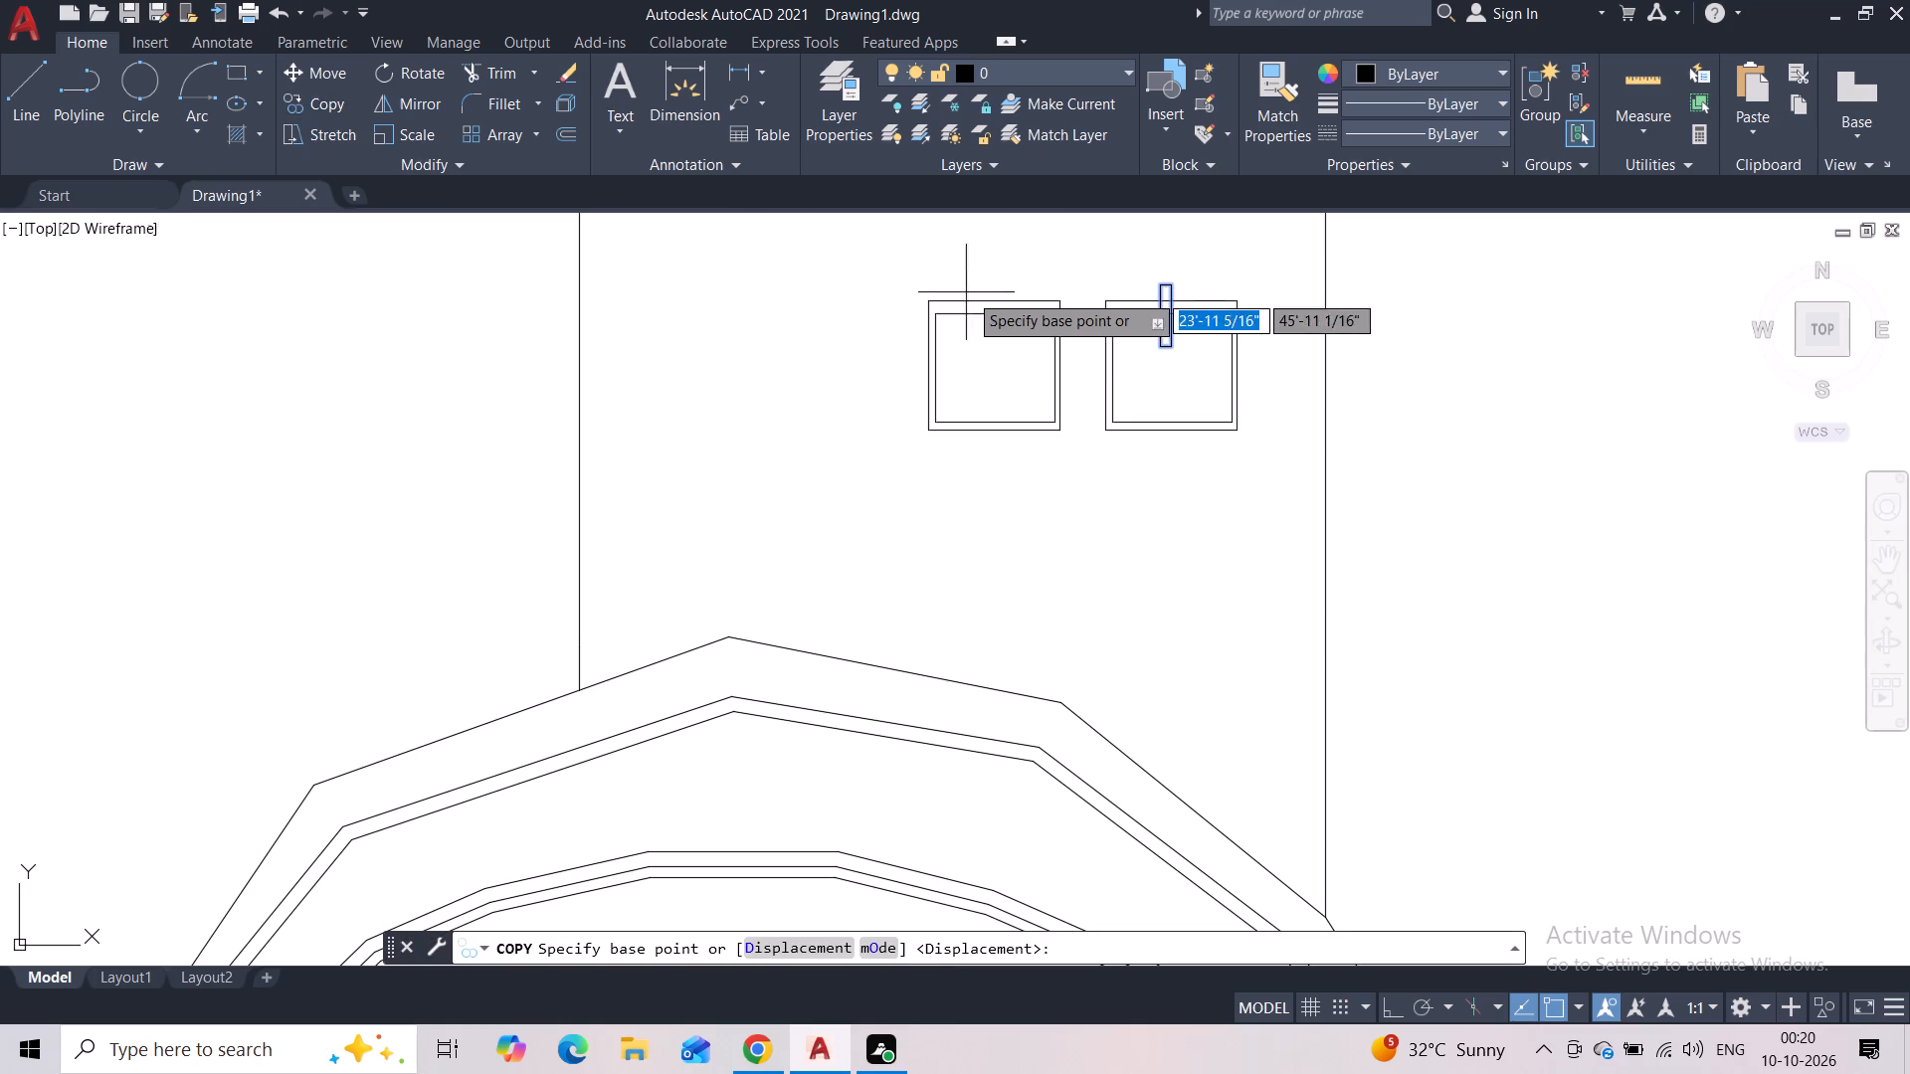
pyautogui.click(1171, 291)
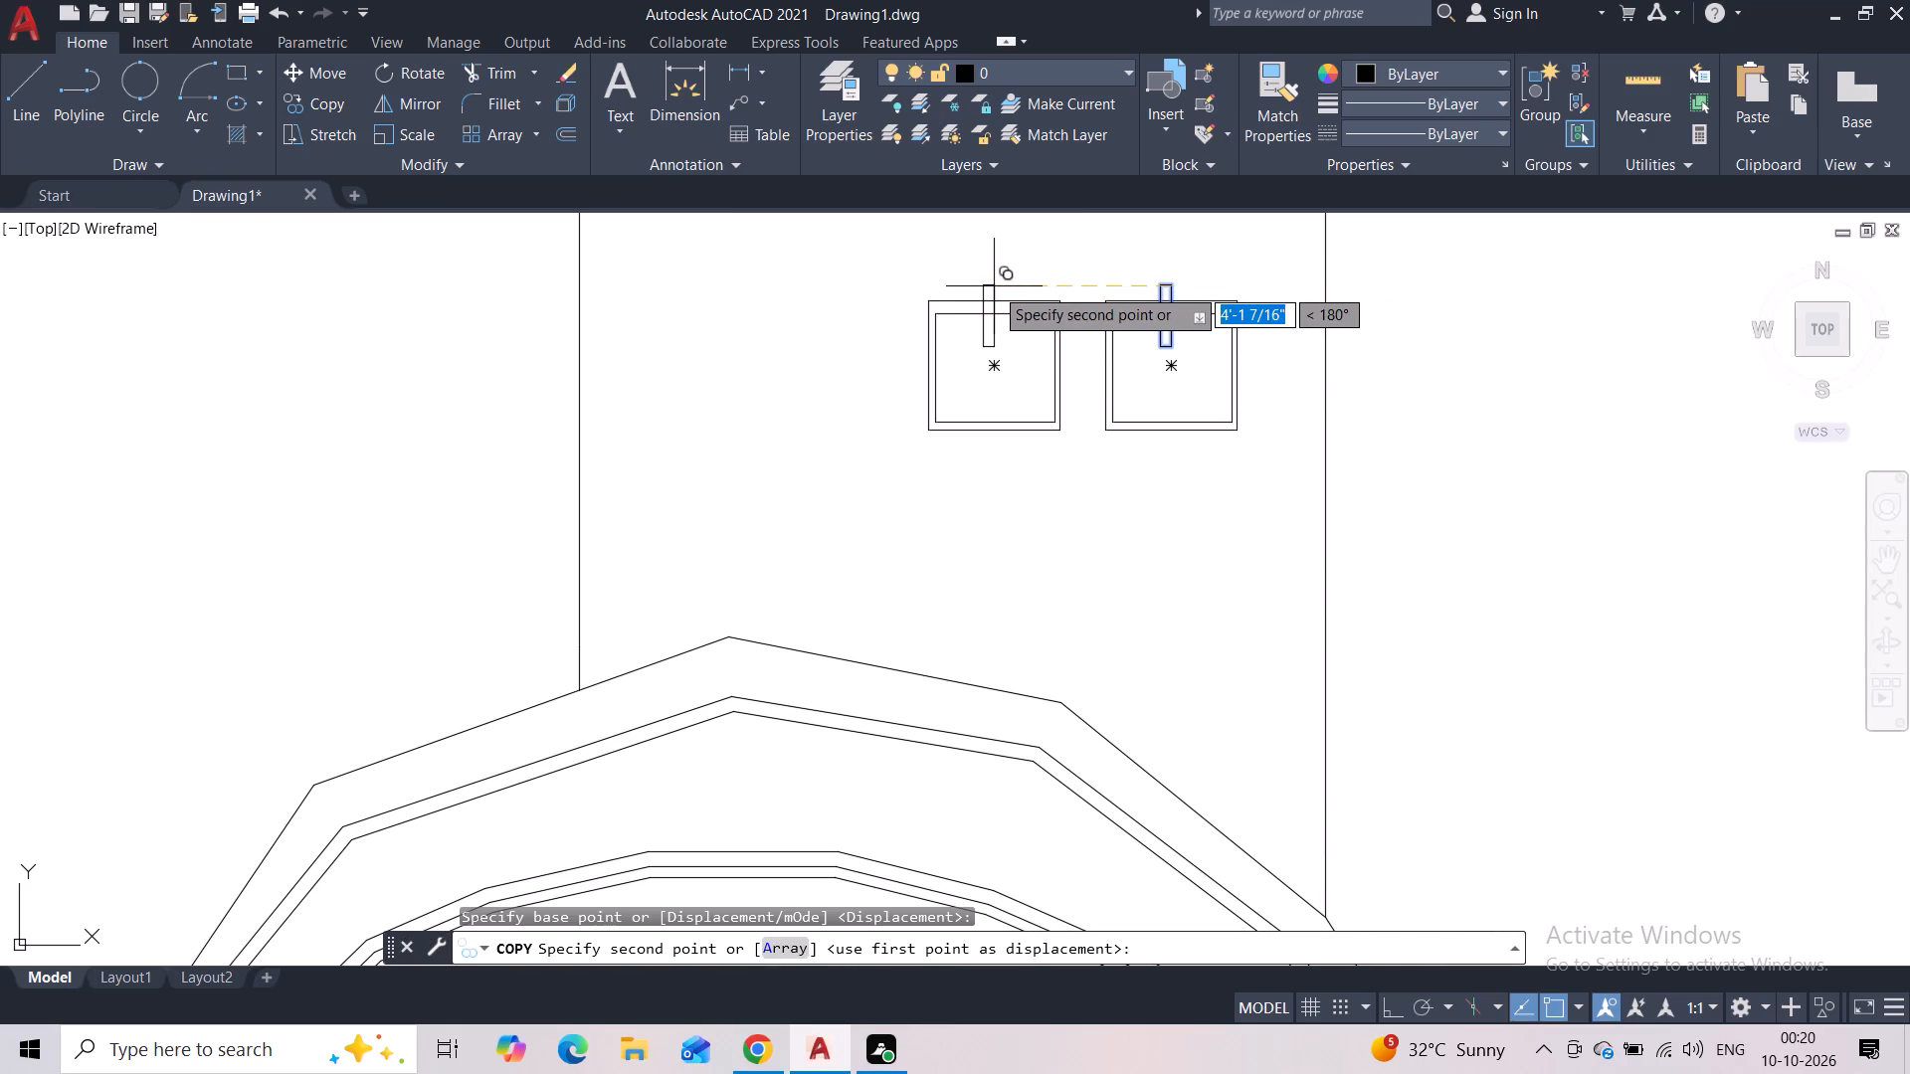
pyautogui.click(997, 286)
pyautogui.press('Escape')
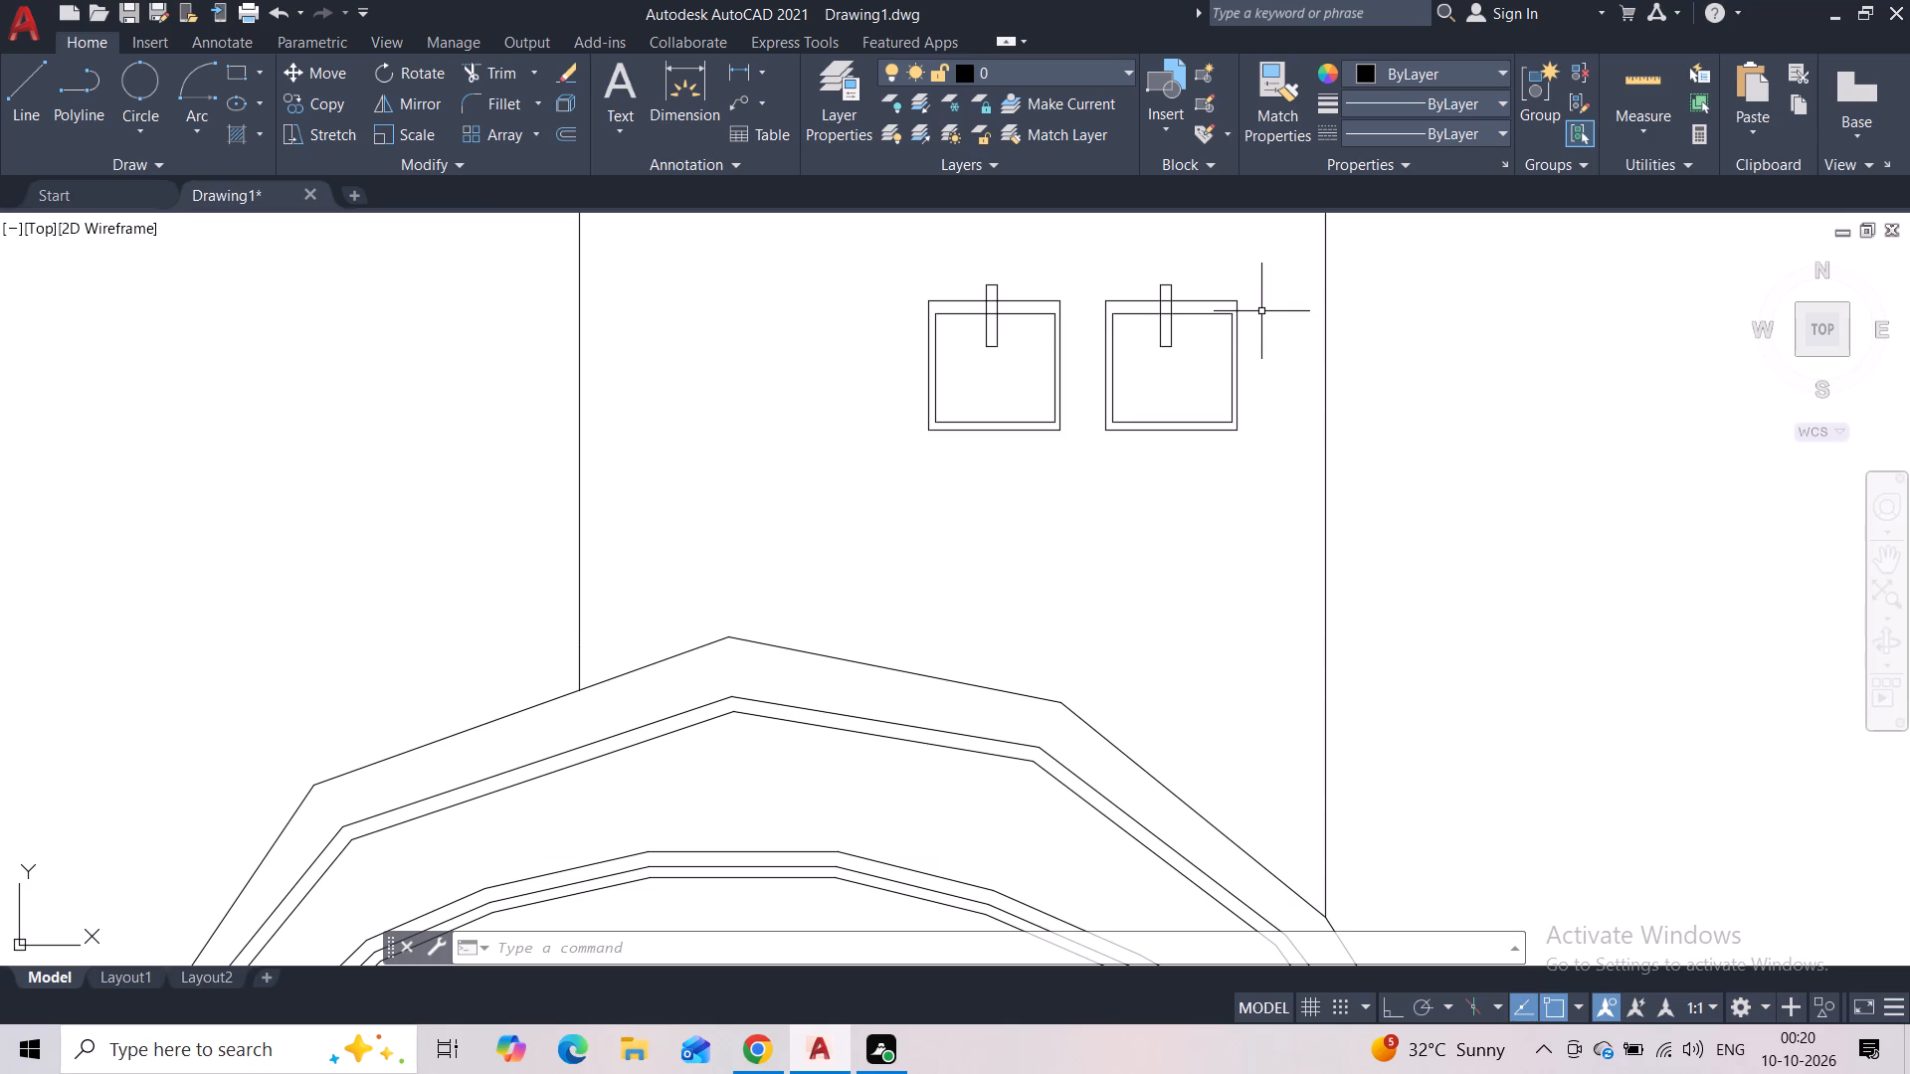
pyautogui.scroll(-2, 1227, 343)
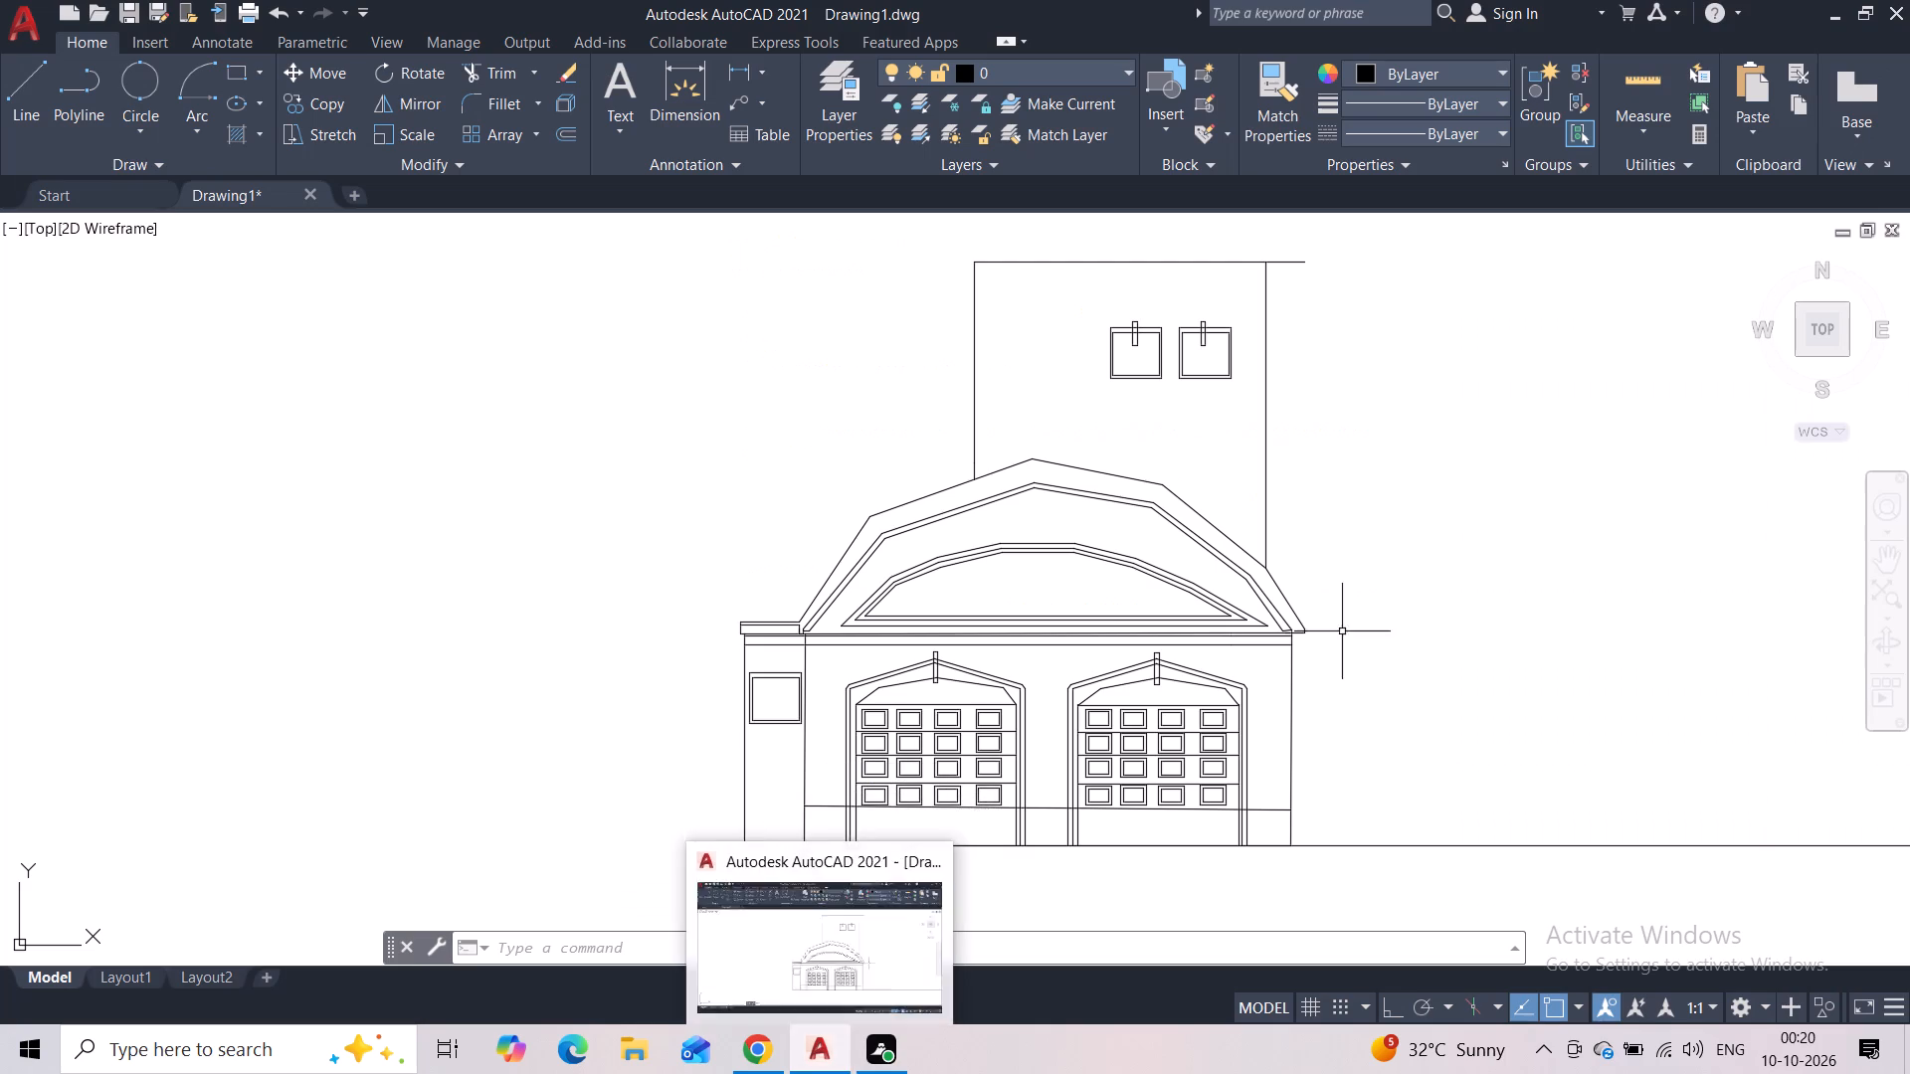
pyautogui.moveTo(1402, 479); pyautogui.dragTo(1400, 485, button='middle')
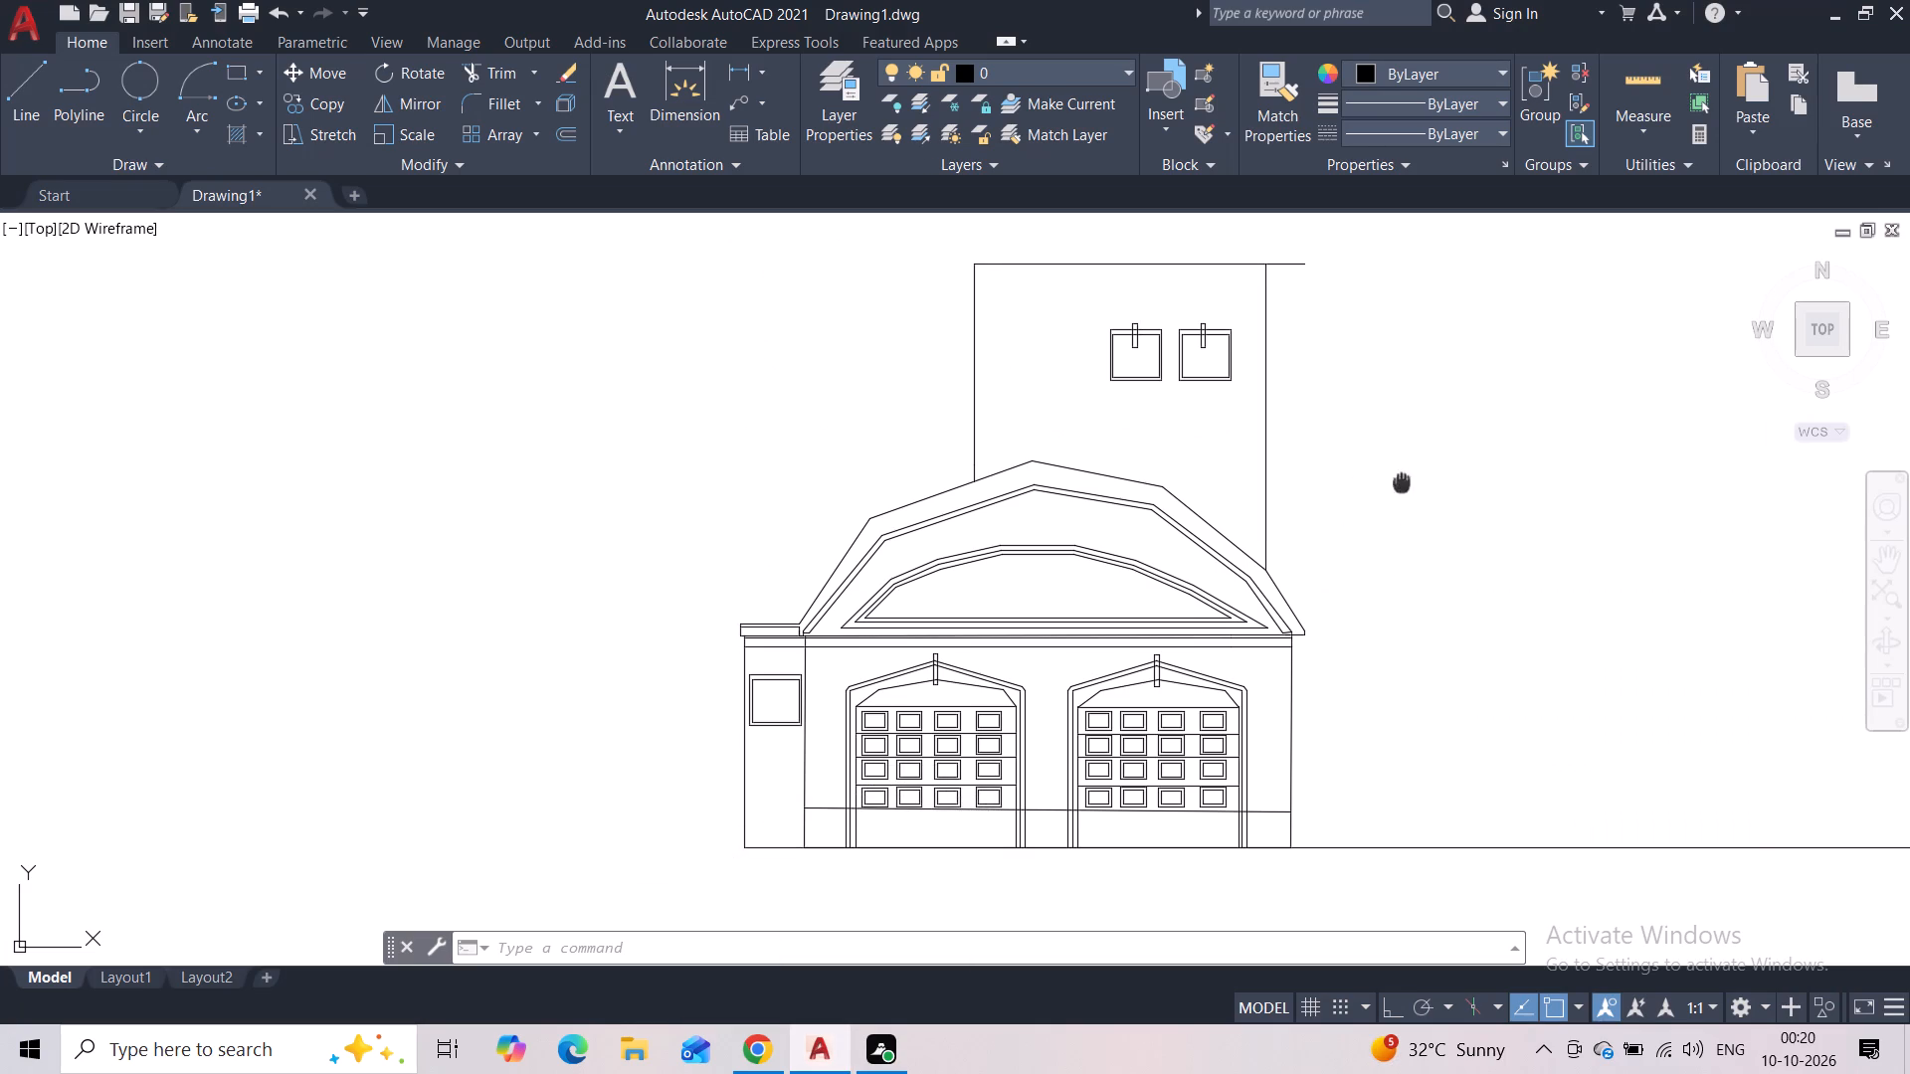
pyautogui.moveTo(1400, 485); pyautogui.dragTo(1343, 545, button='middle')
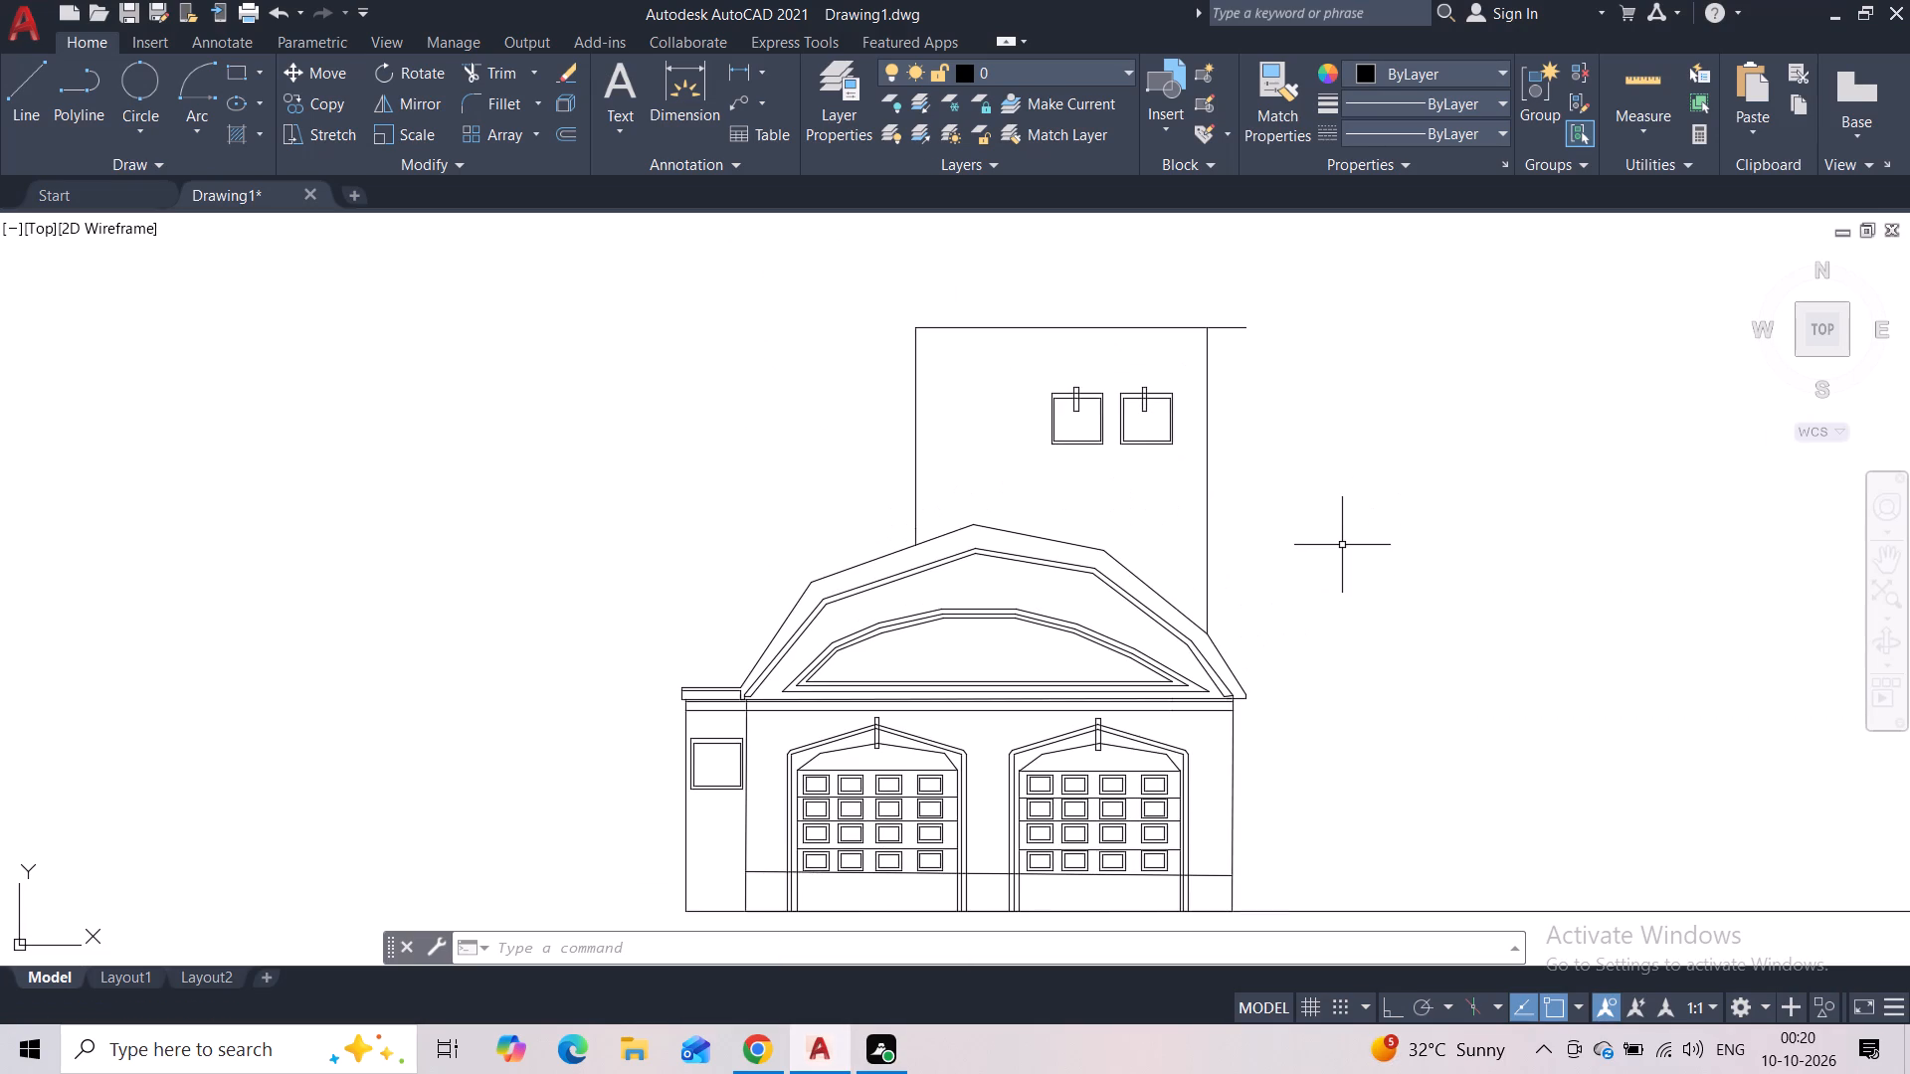
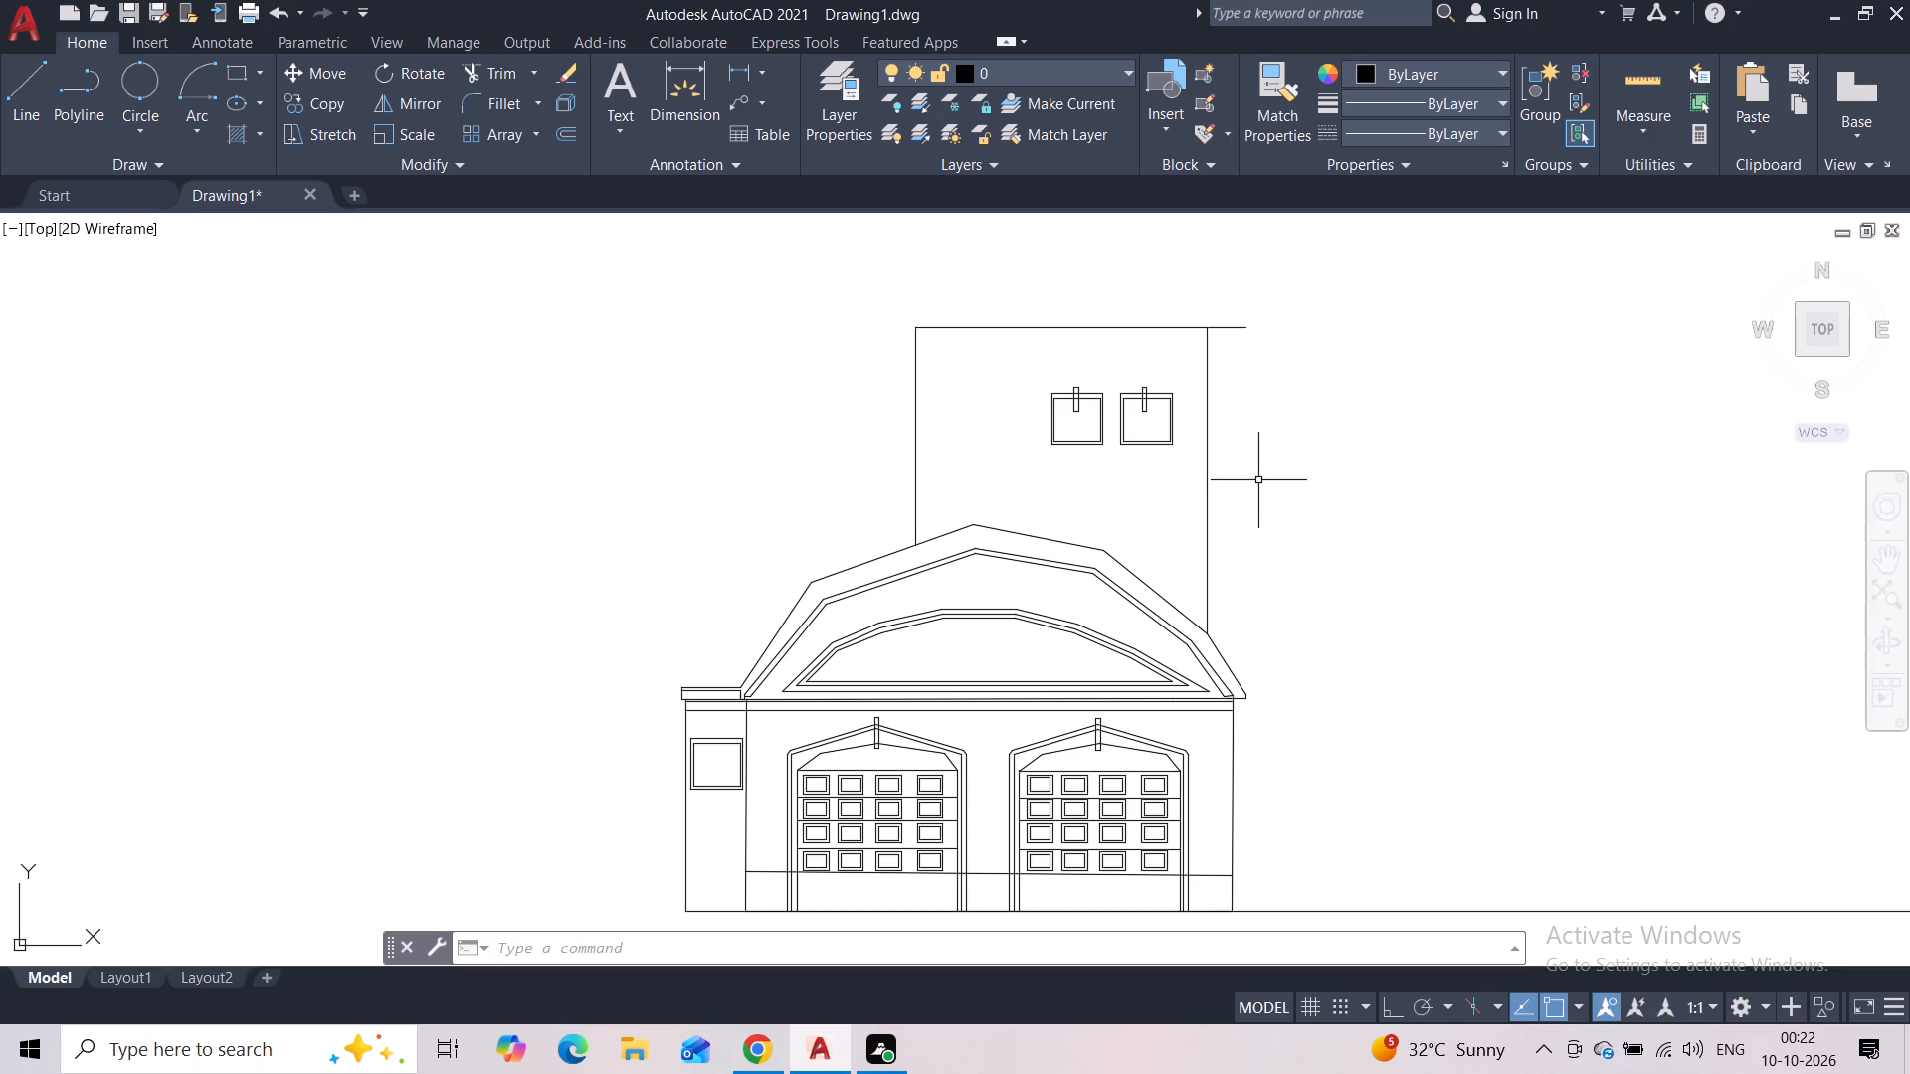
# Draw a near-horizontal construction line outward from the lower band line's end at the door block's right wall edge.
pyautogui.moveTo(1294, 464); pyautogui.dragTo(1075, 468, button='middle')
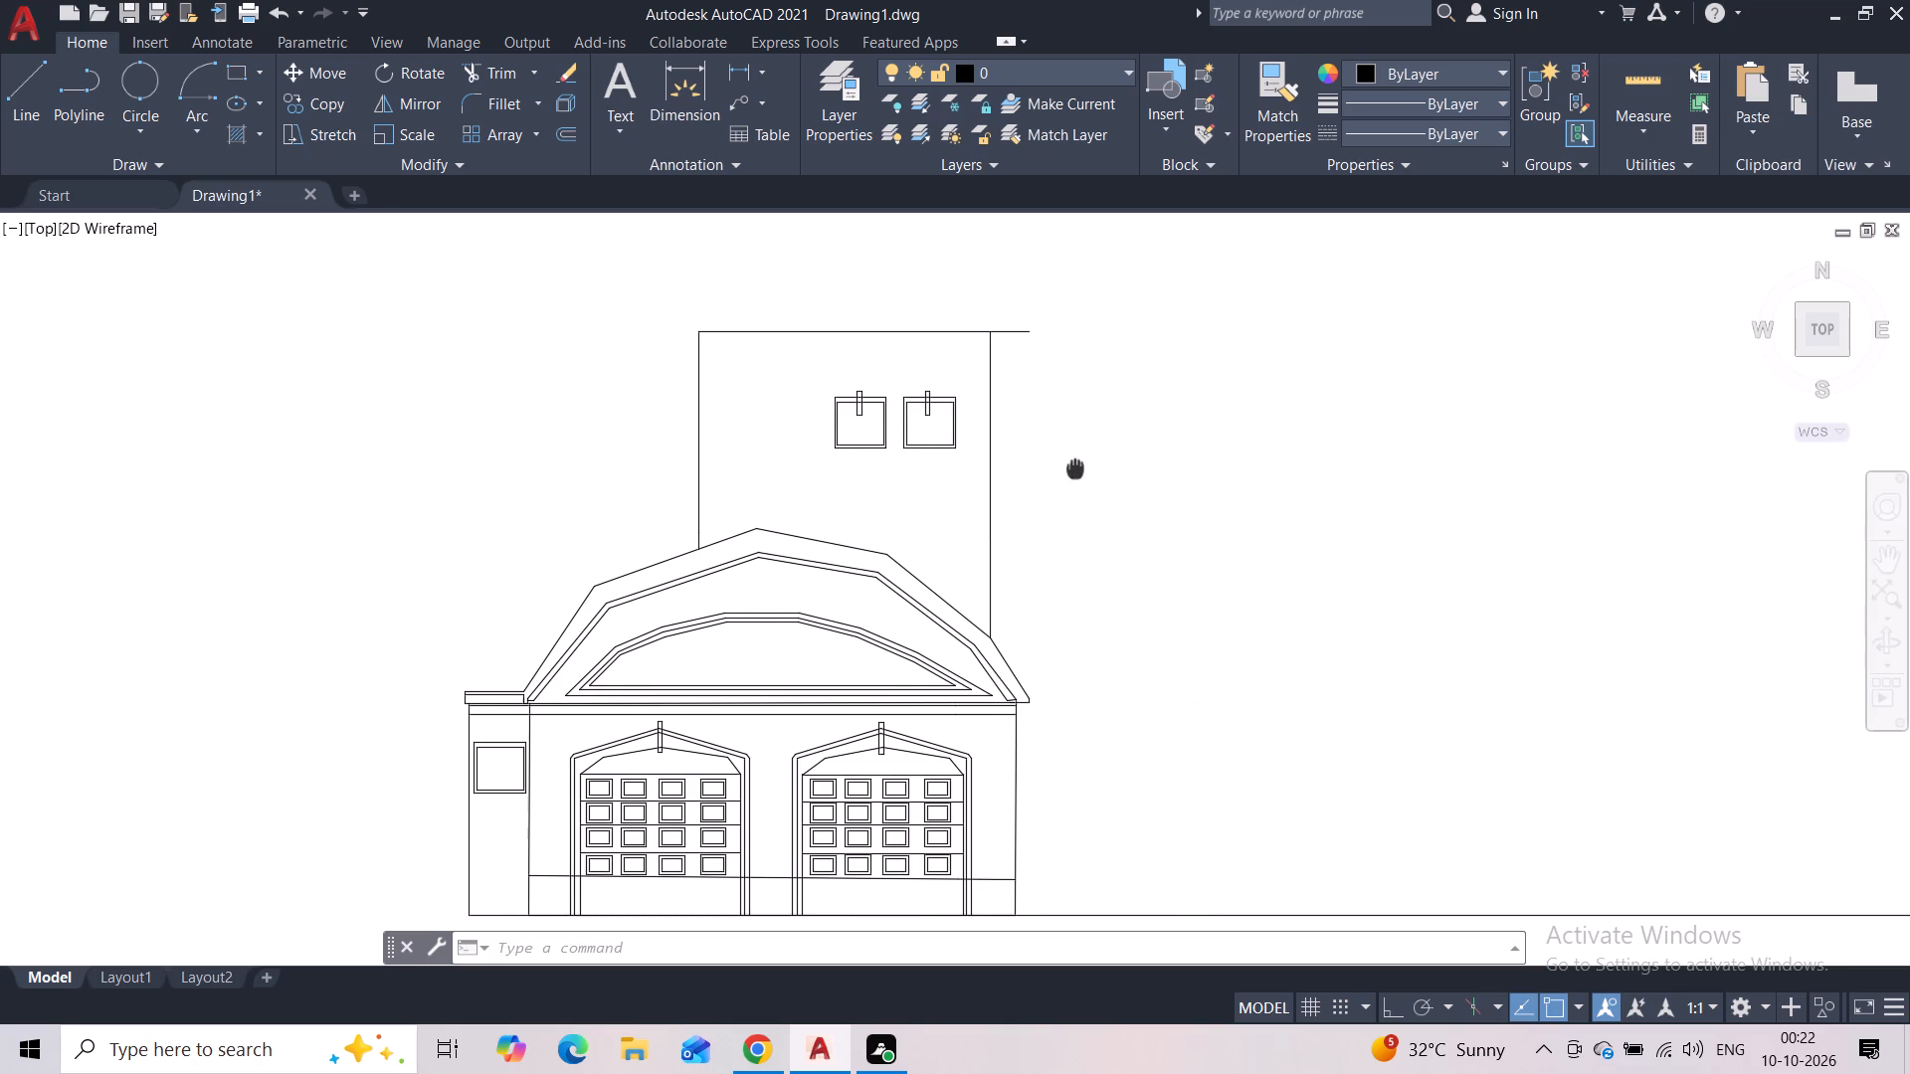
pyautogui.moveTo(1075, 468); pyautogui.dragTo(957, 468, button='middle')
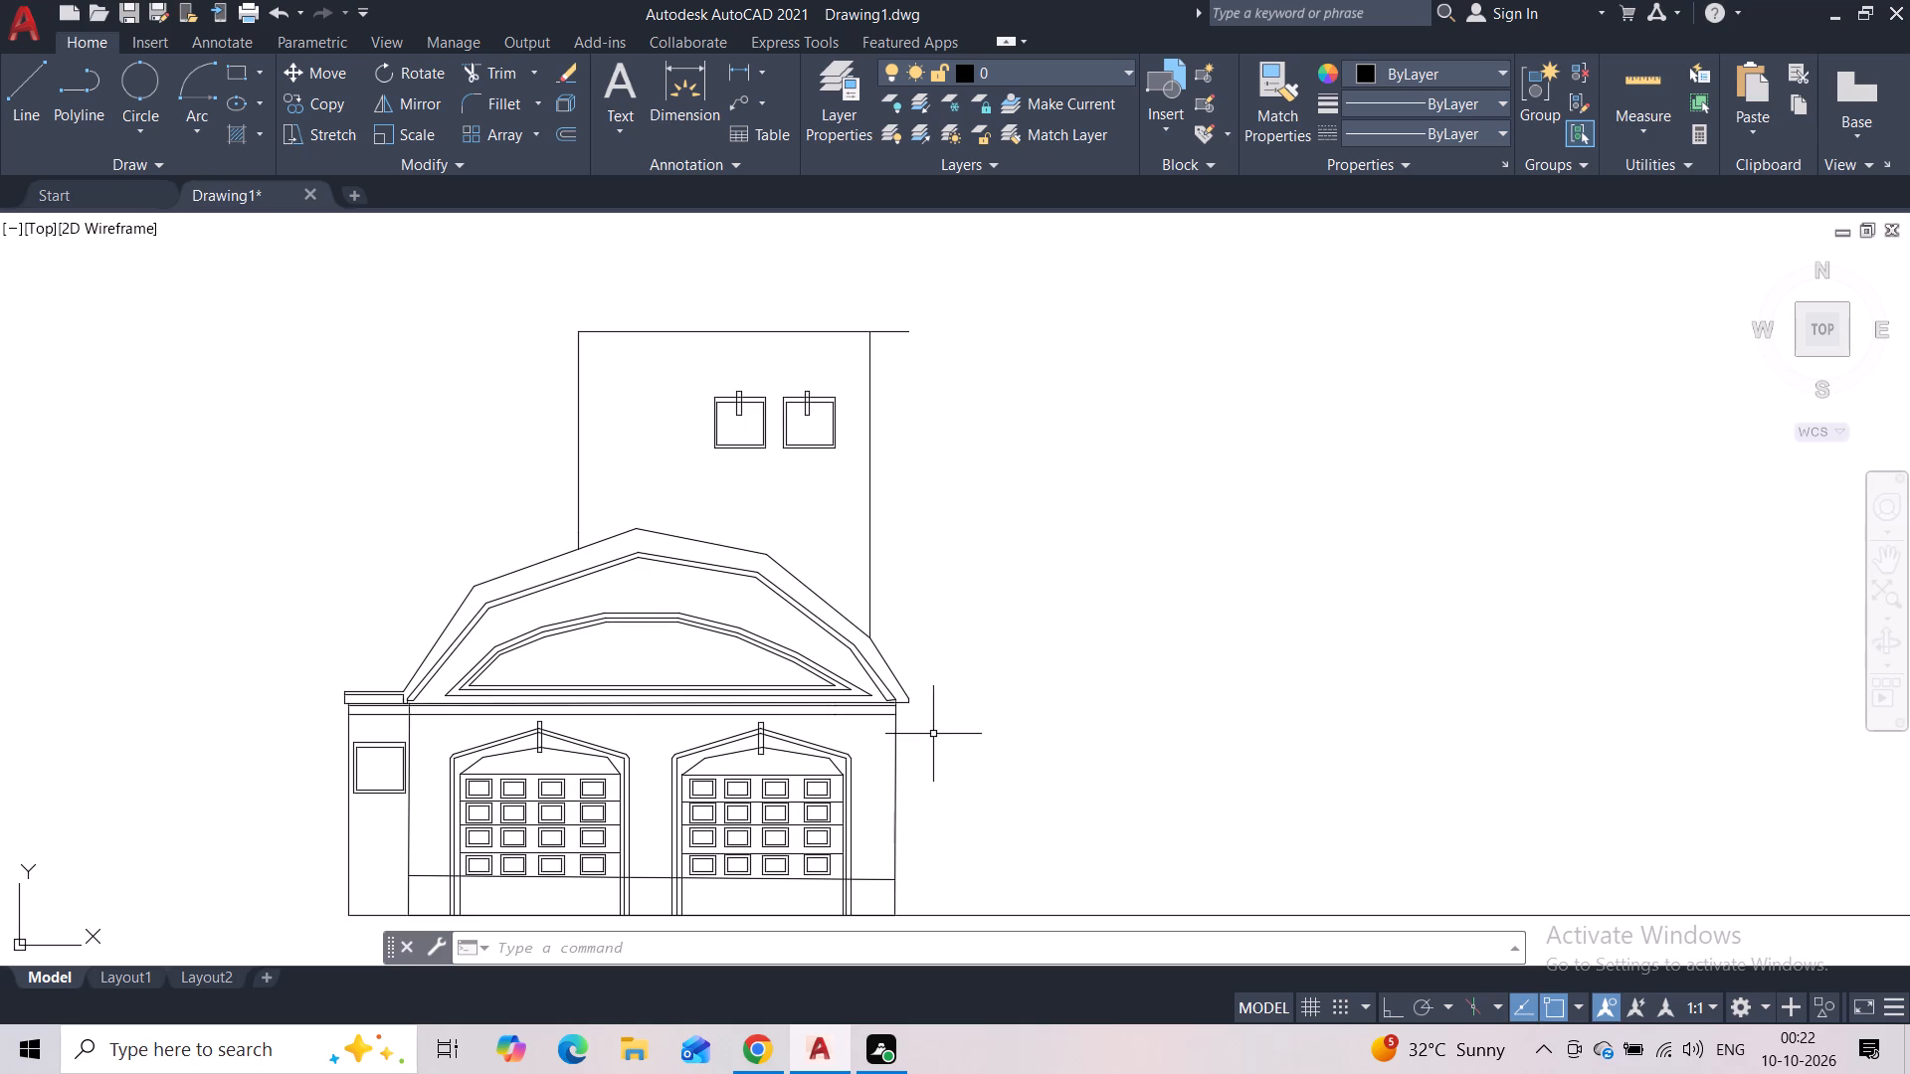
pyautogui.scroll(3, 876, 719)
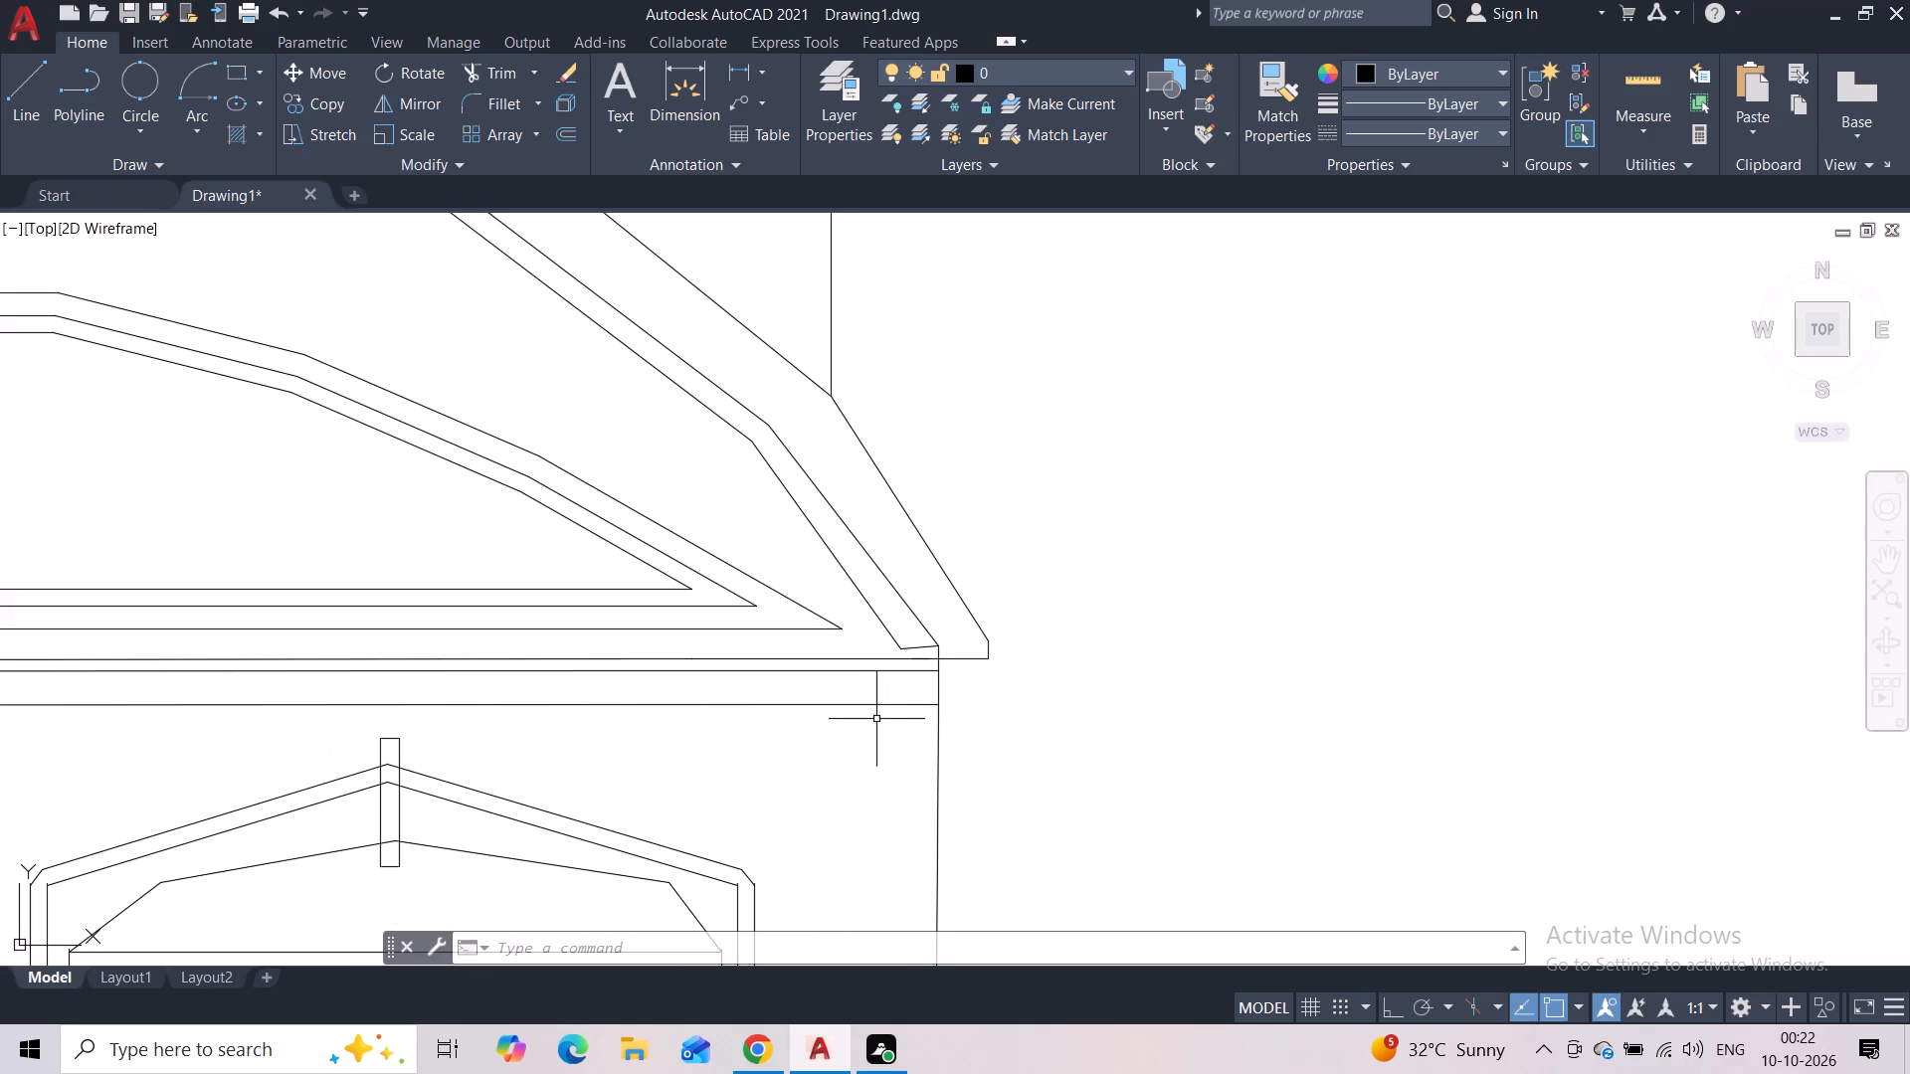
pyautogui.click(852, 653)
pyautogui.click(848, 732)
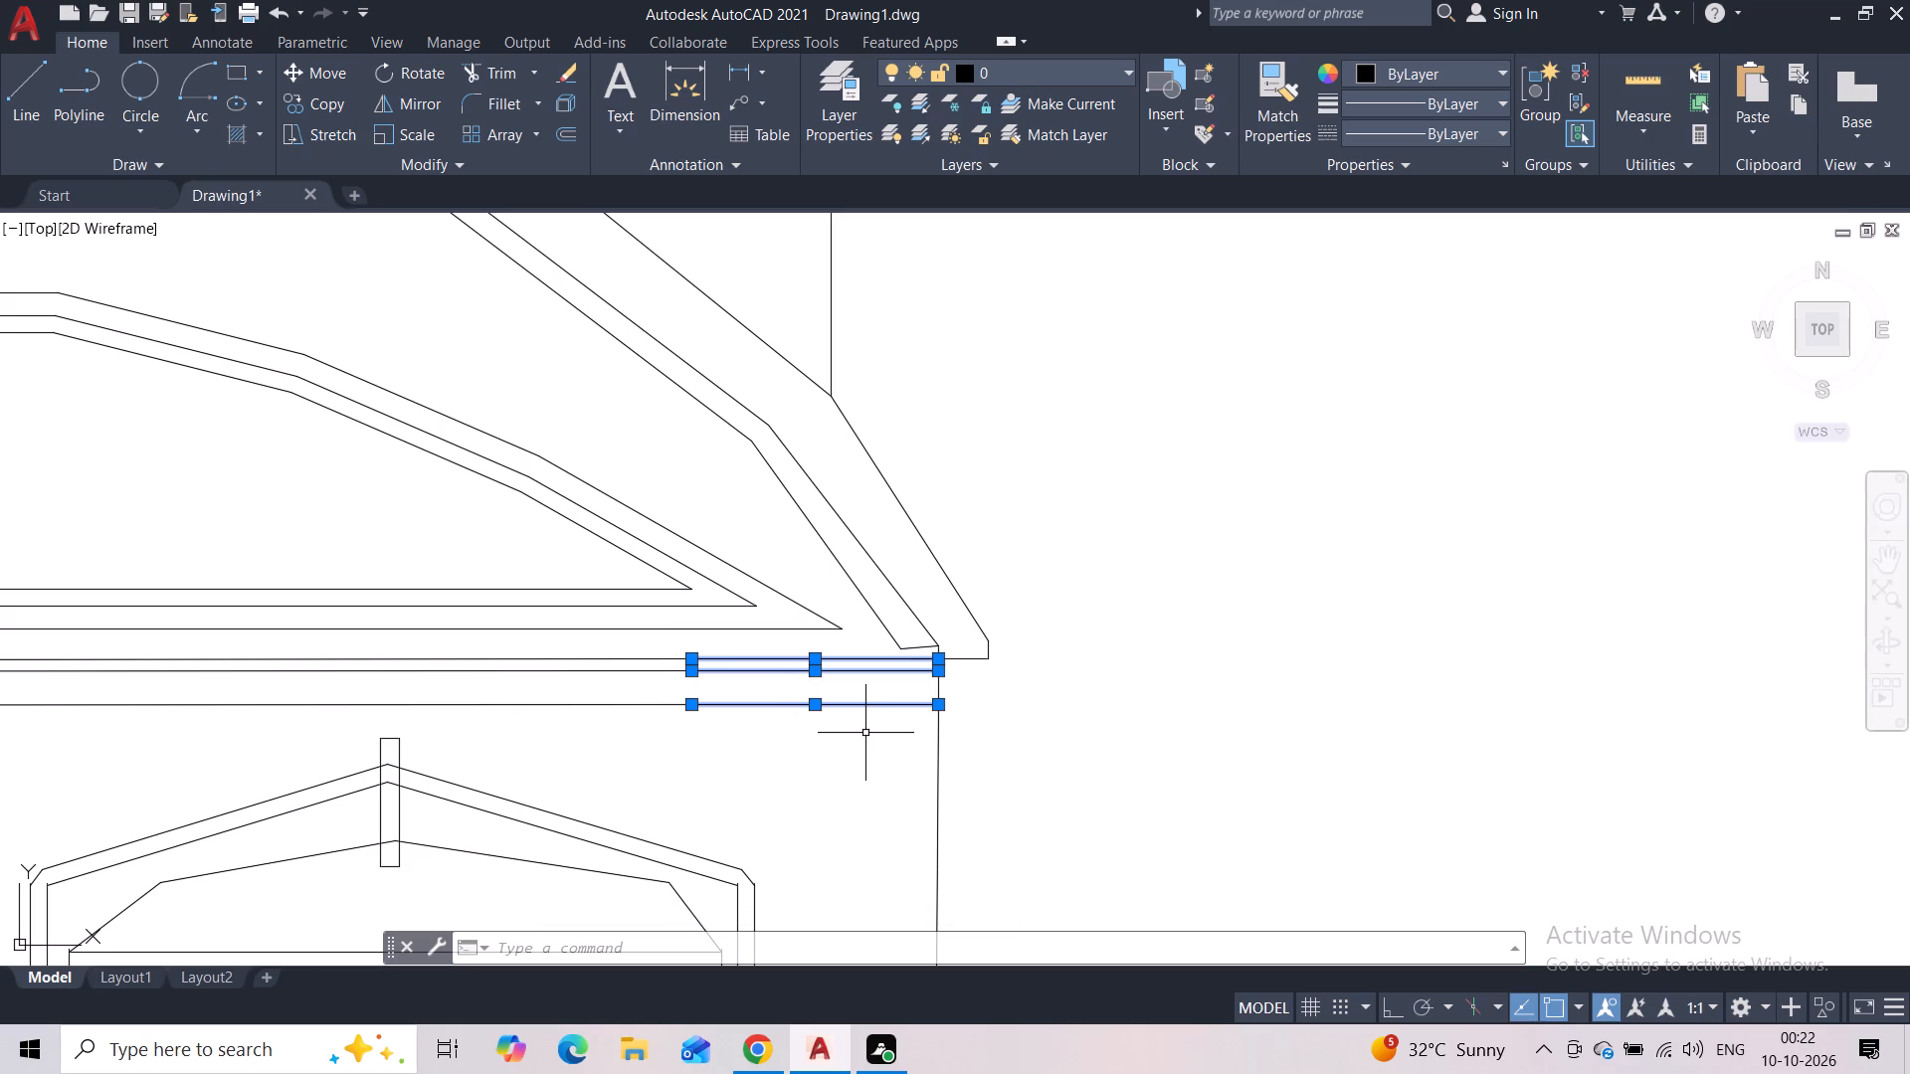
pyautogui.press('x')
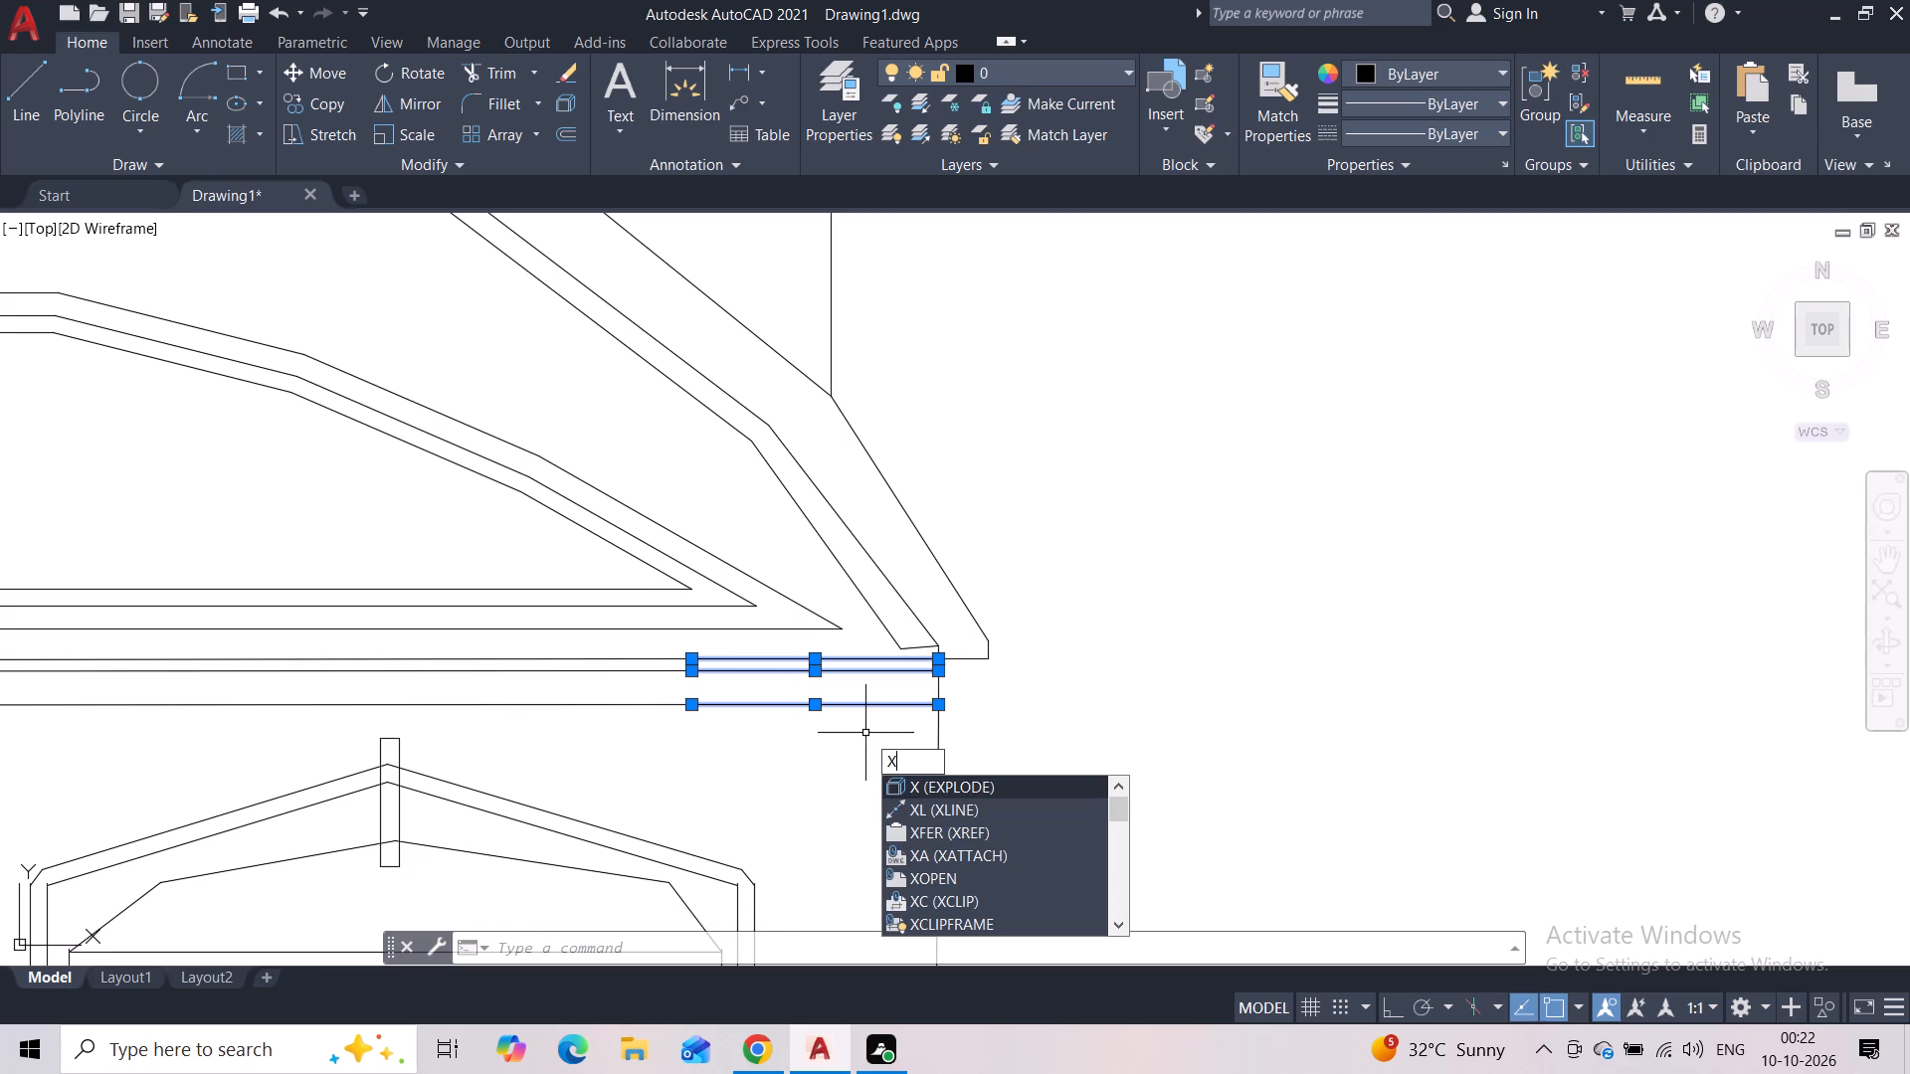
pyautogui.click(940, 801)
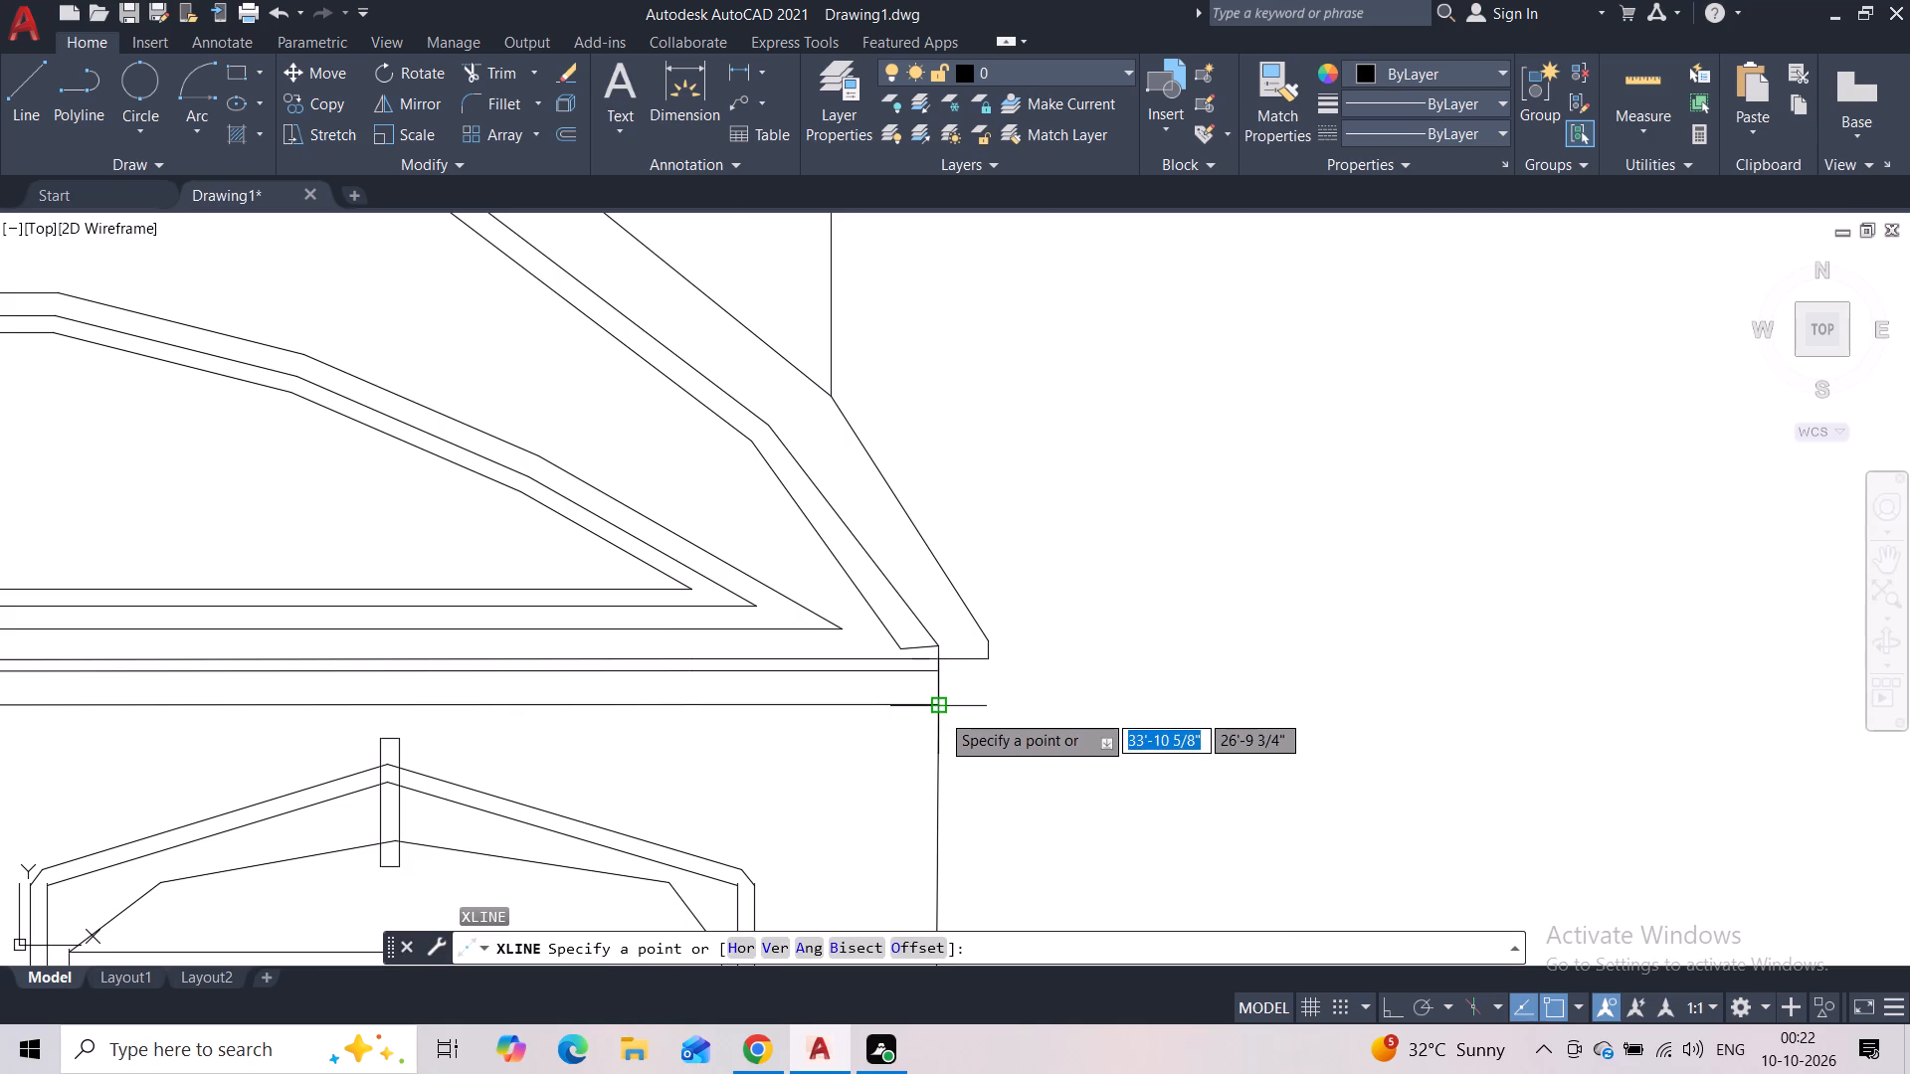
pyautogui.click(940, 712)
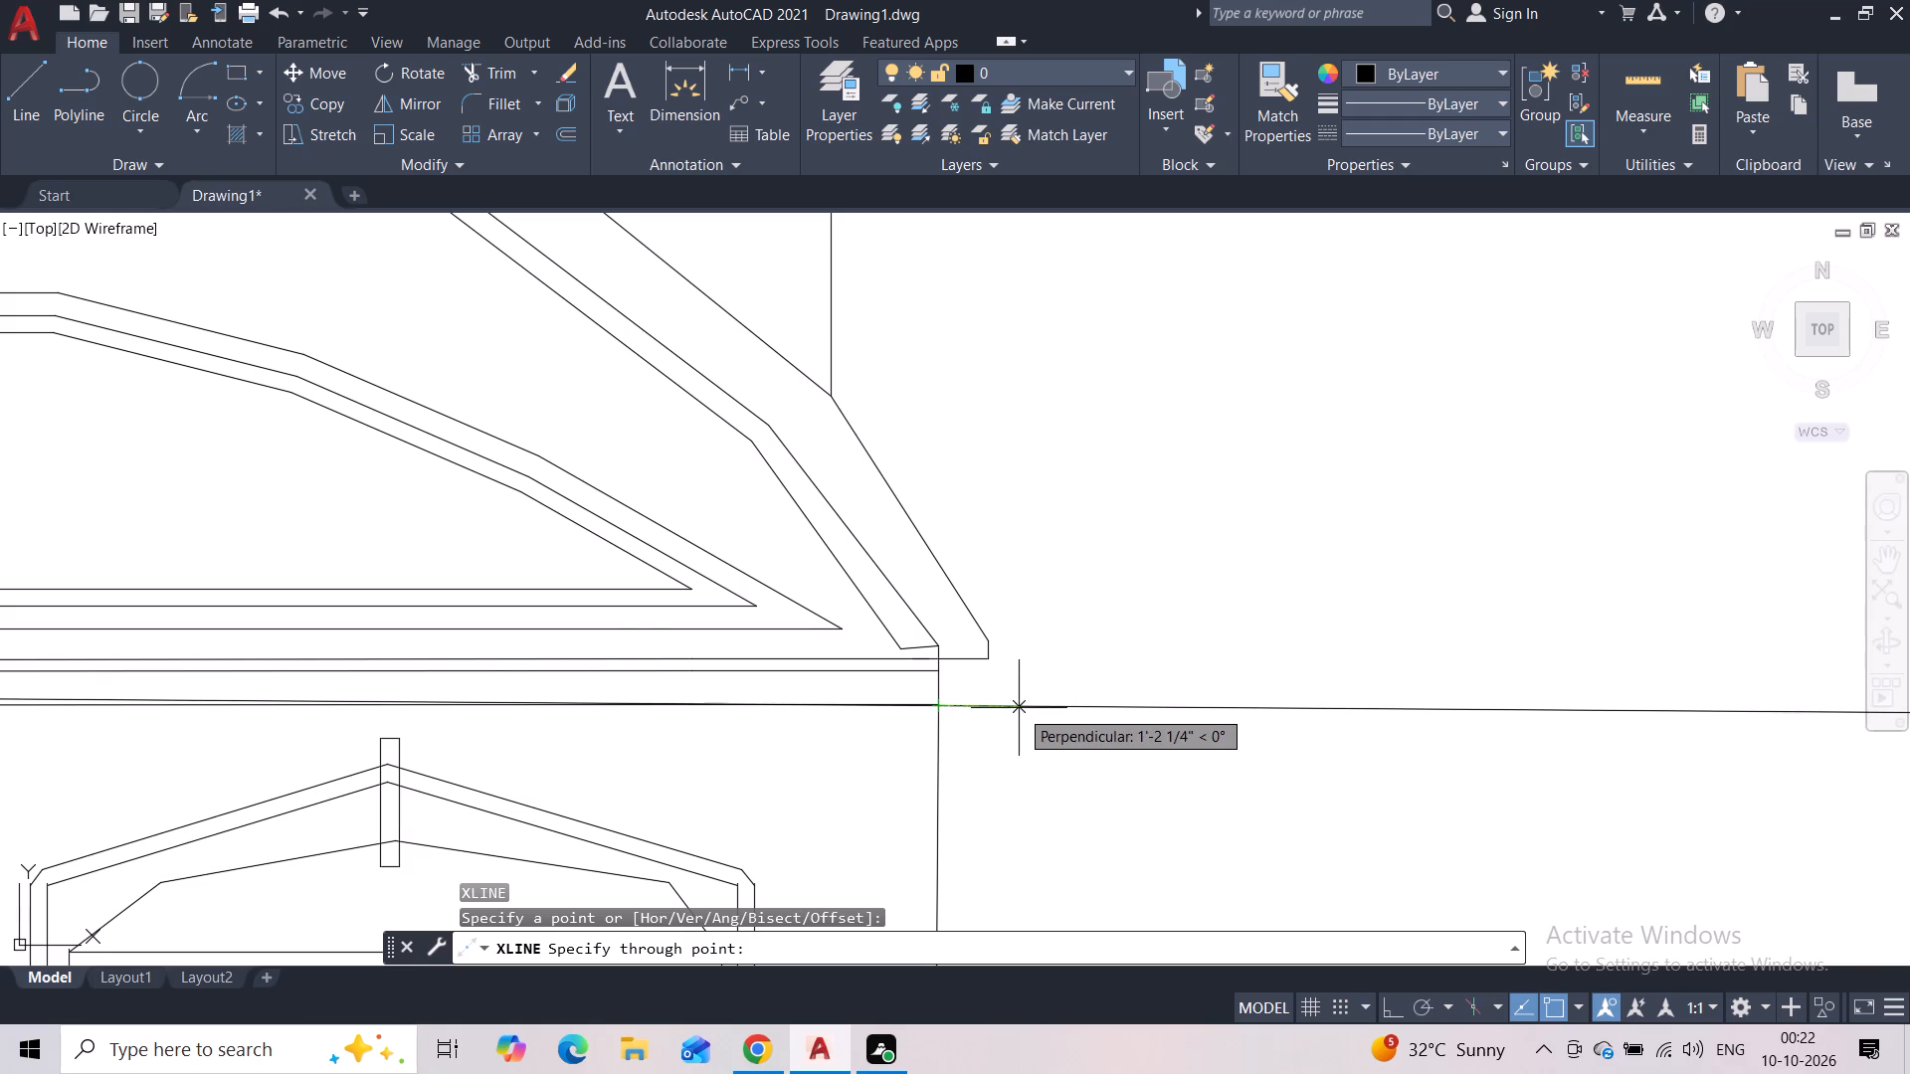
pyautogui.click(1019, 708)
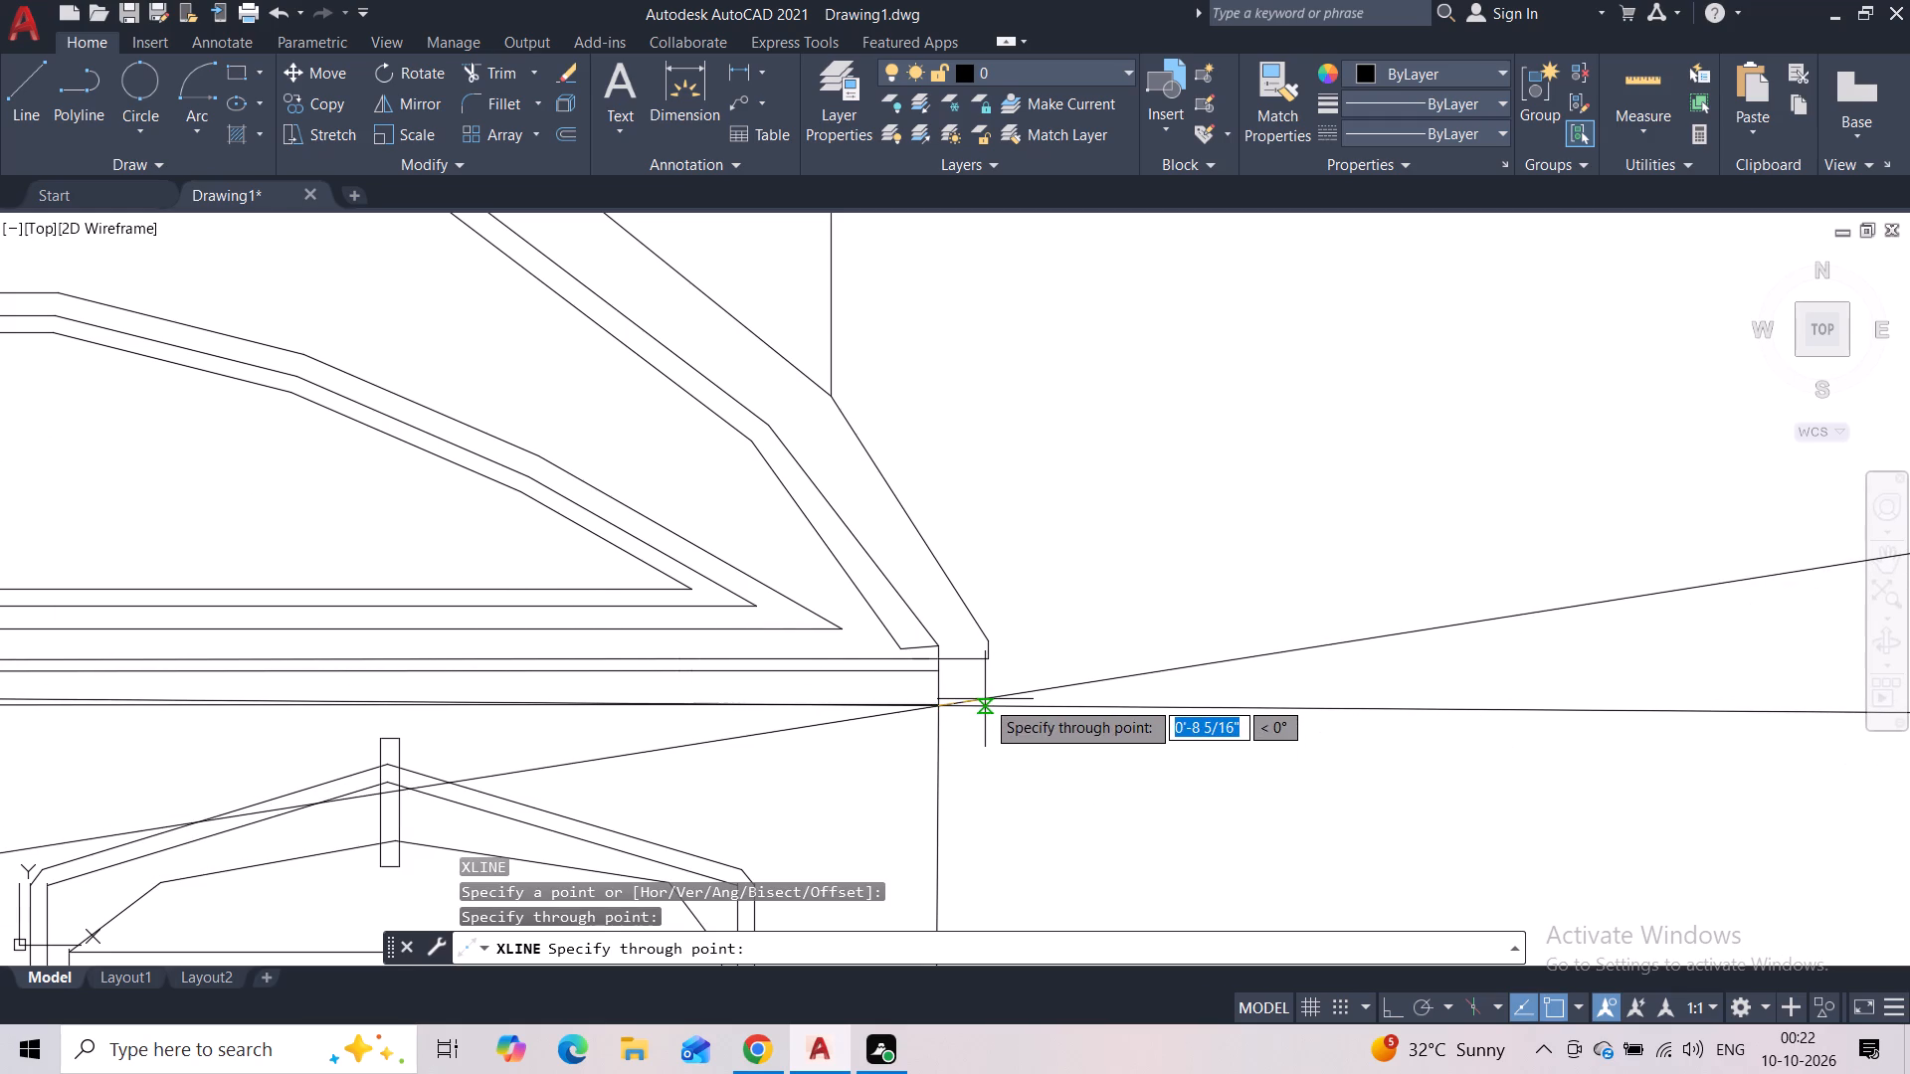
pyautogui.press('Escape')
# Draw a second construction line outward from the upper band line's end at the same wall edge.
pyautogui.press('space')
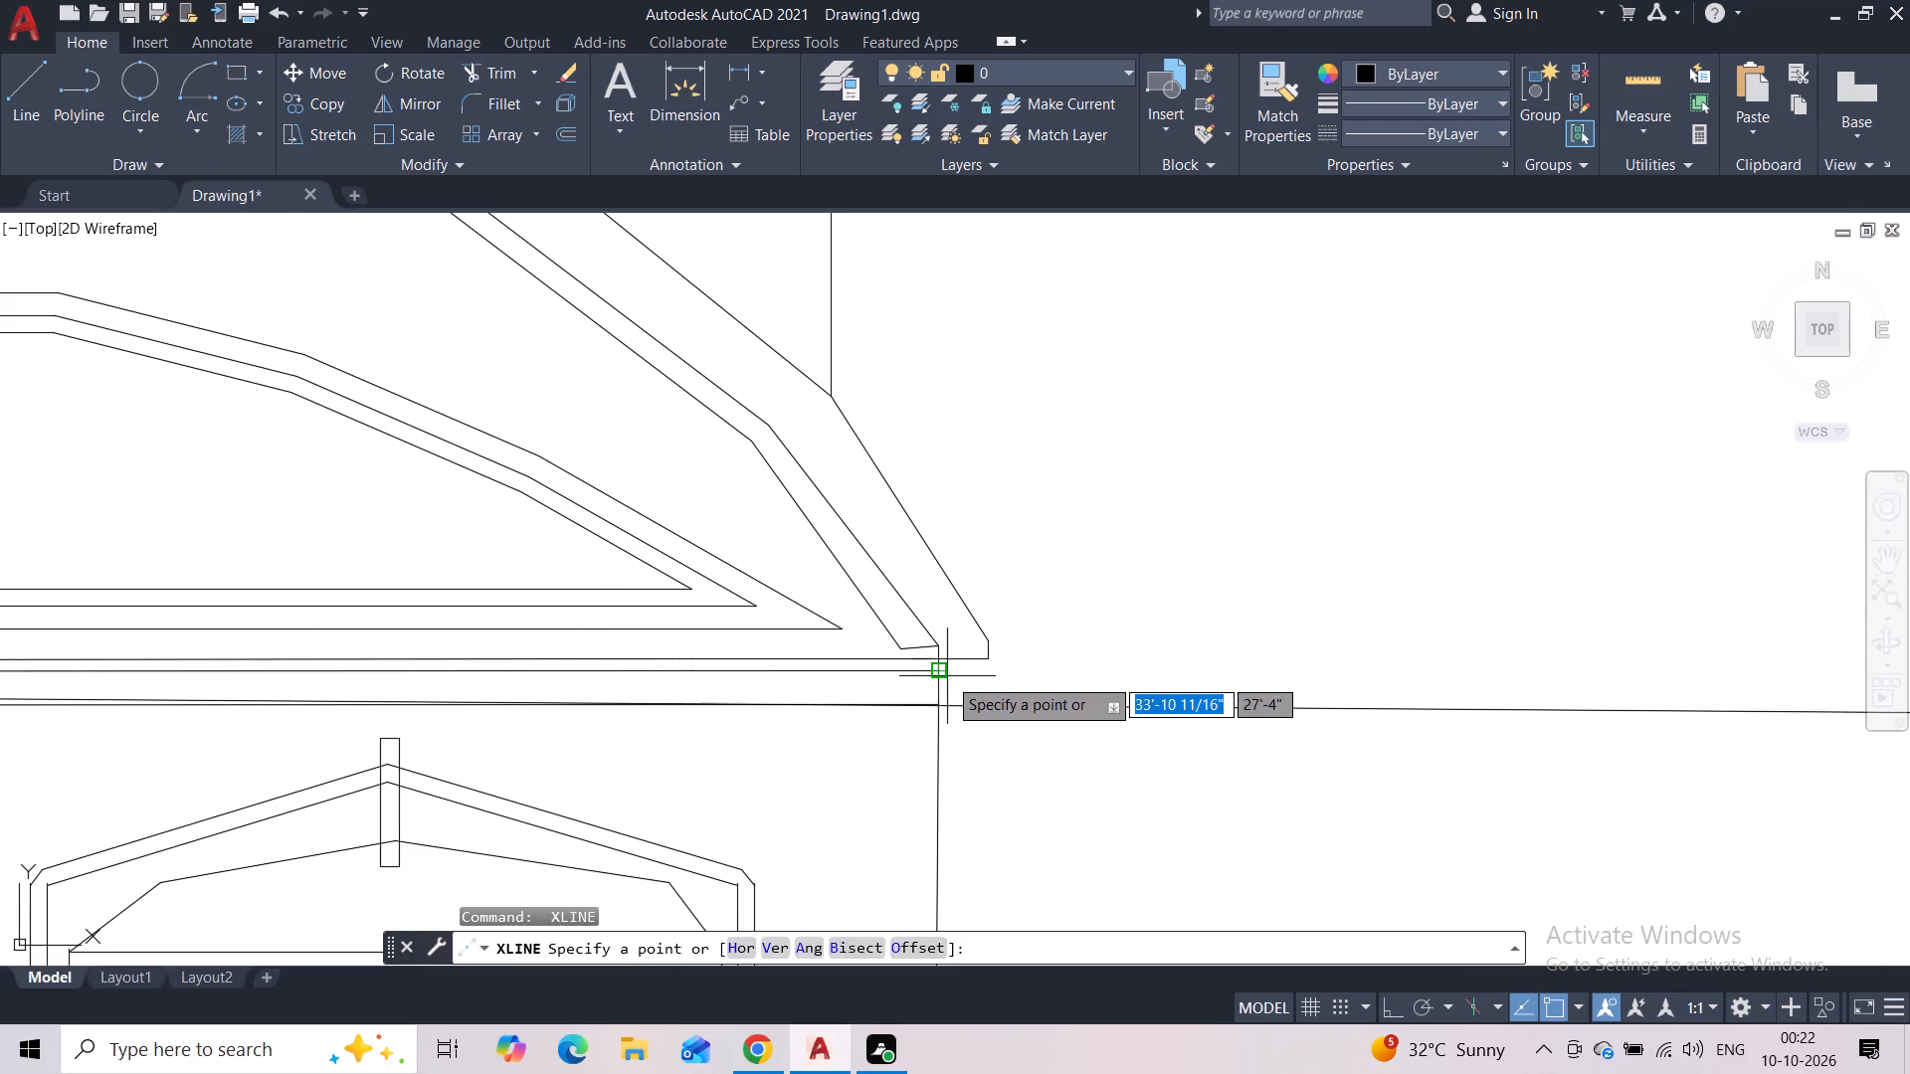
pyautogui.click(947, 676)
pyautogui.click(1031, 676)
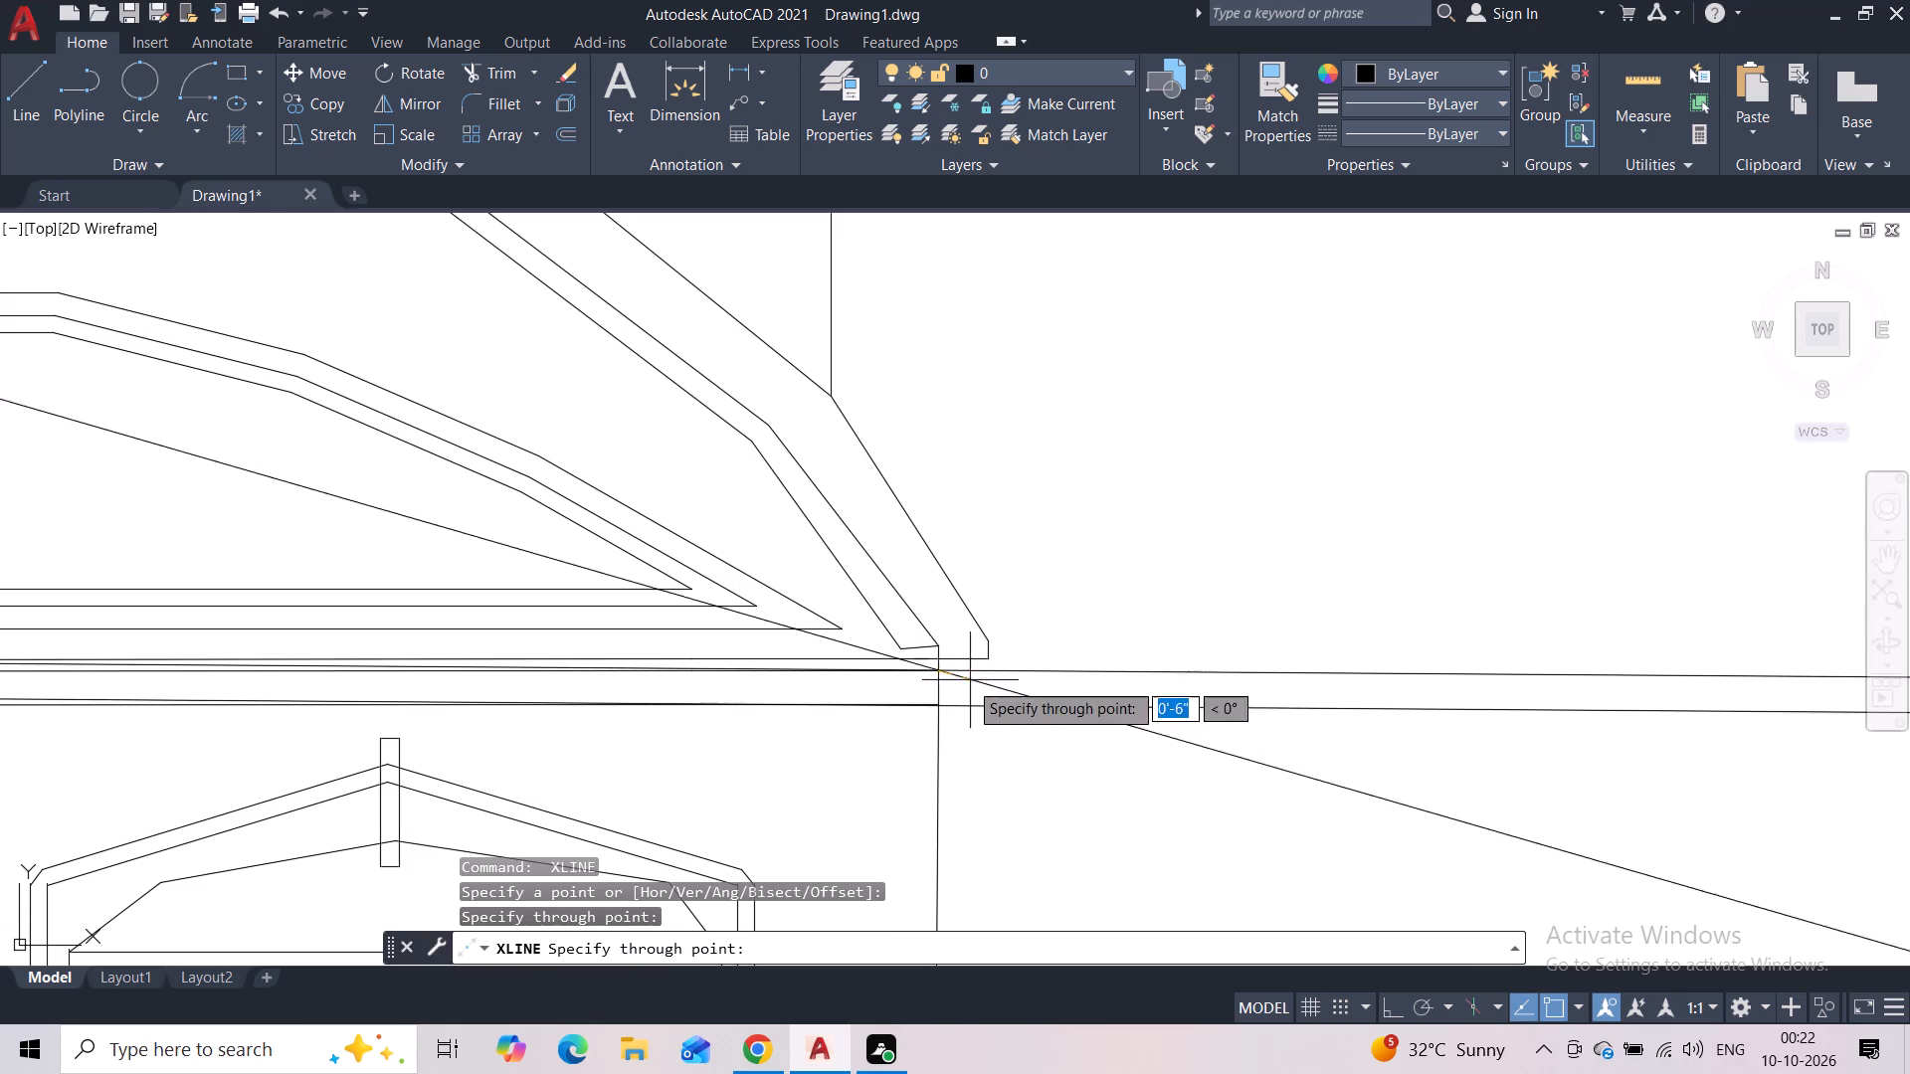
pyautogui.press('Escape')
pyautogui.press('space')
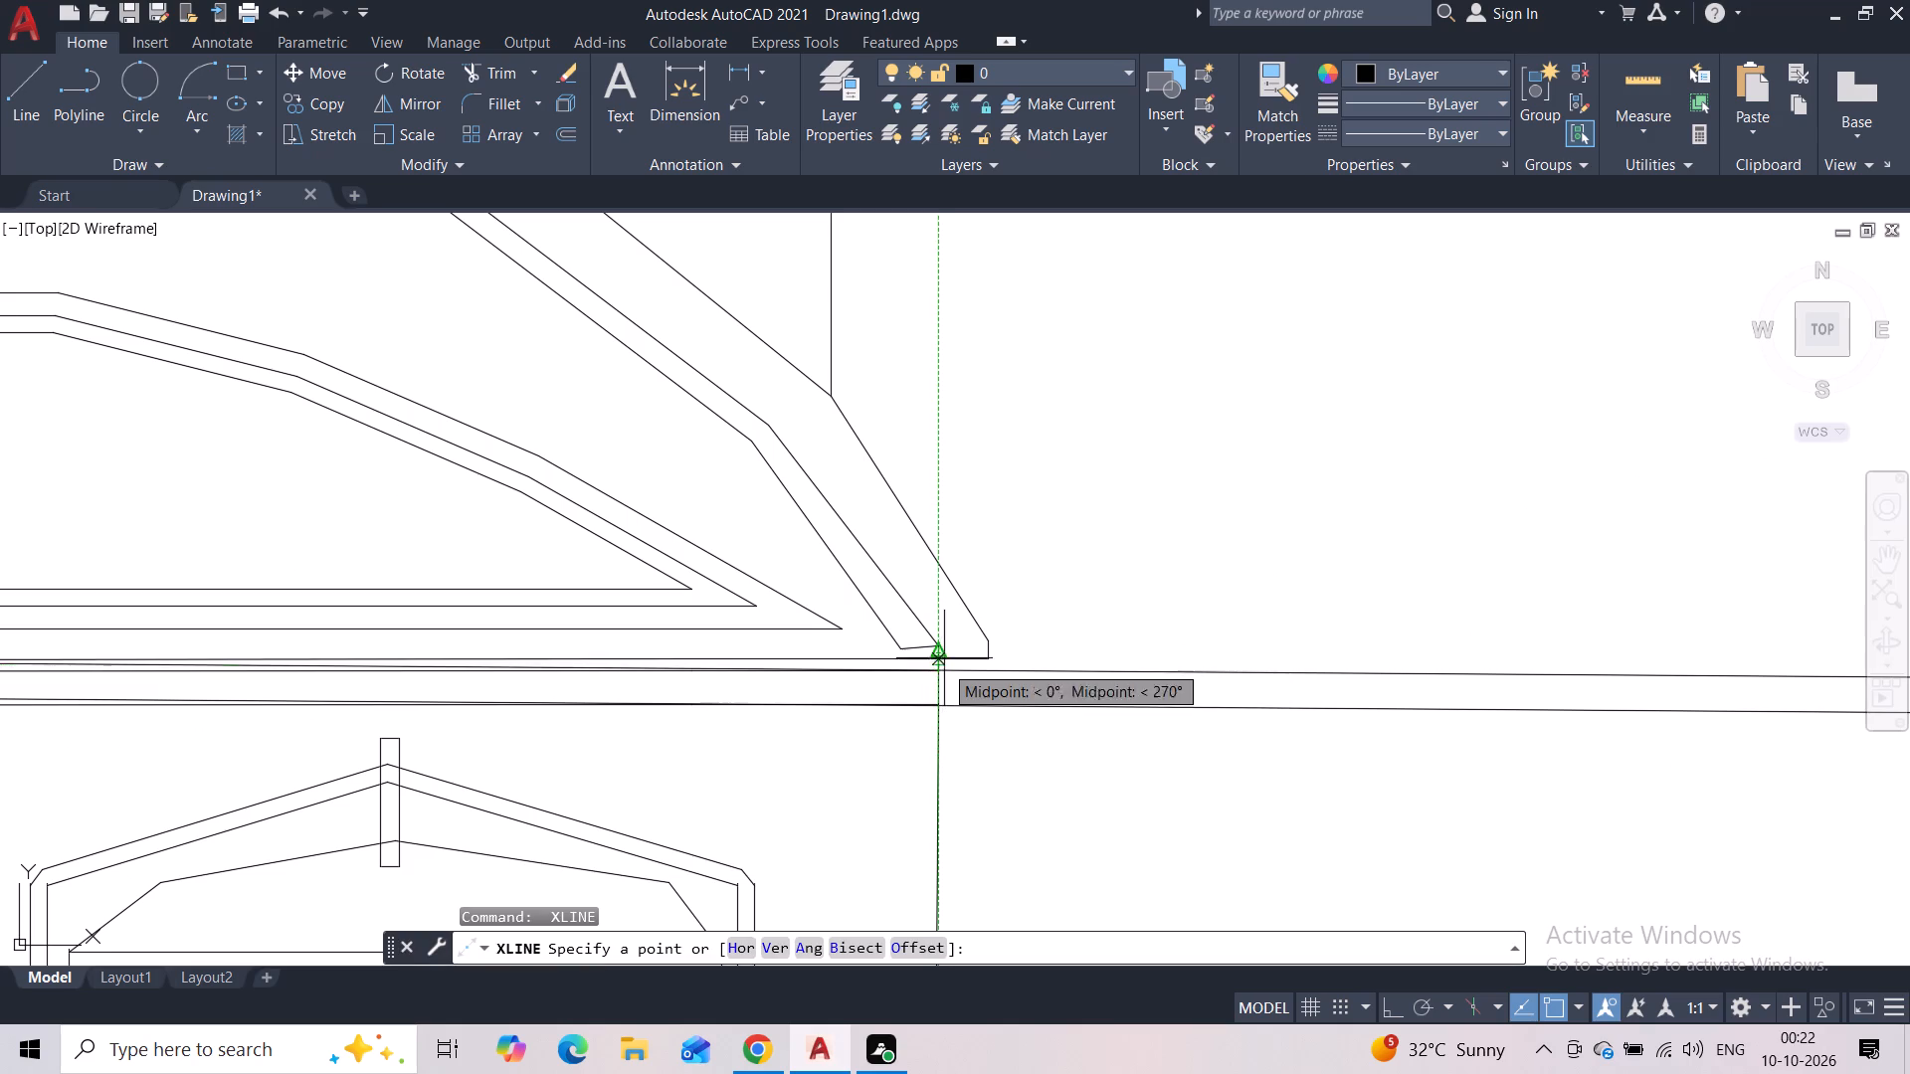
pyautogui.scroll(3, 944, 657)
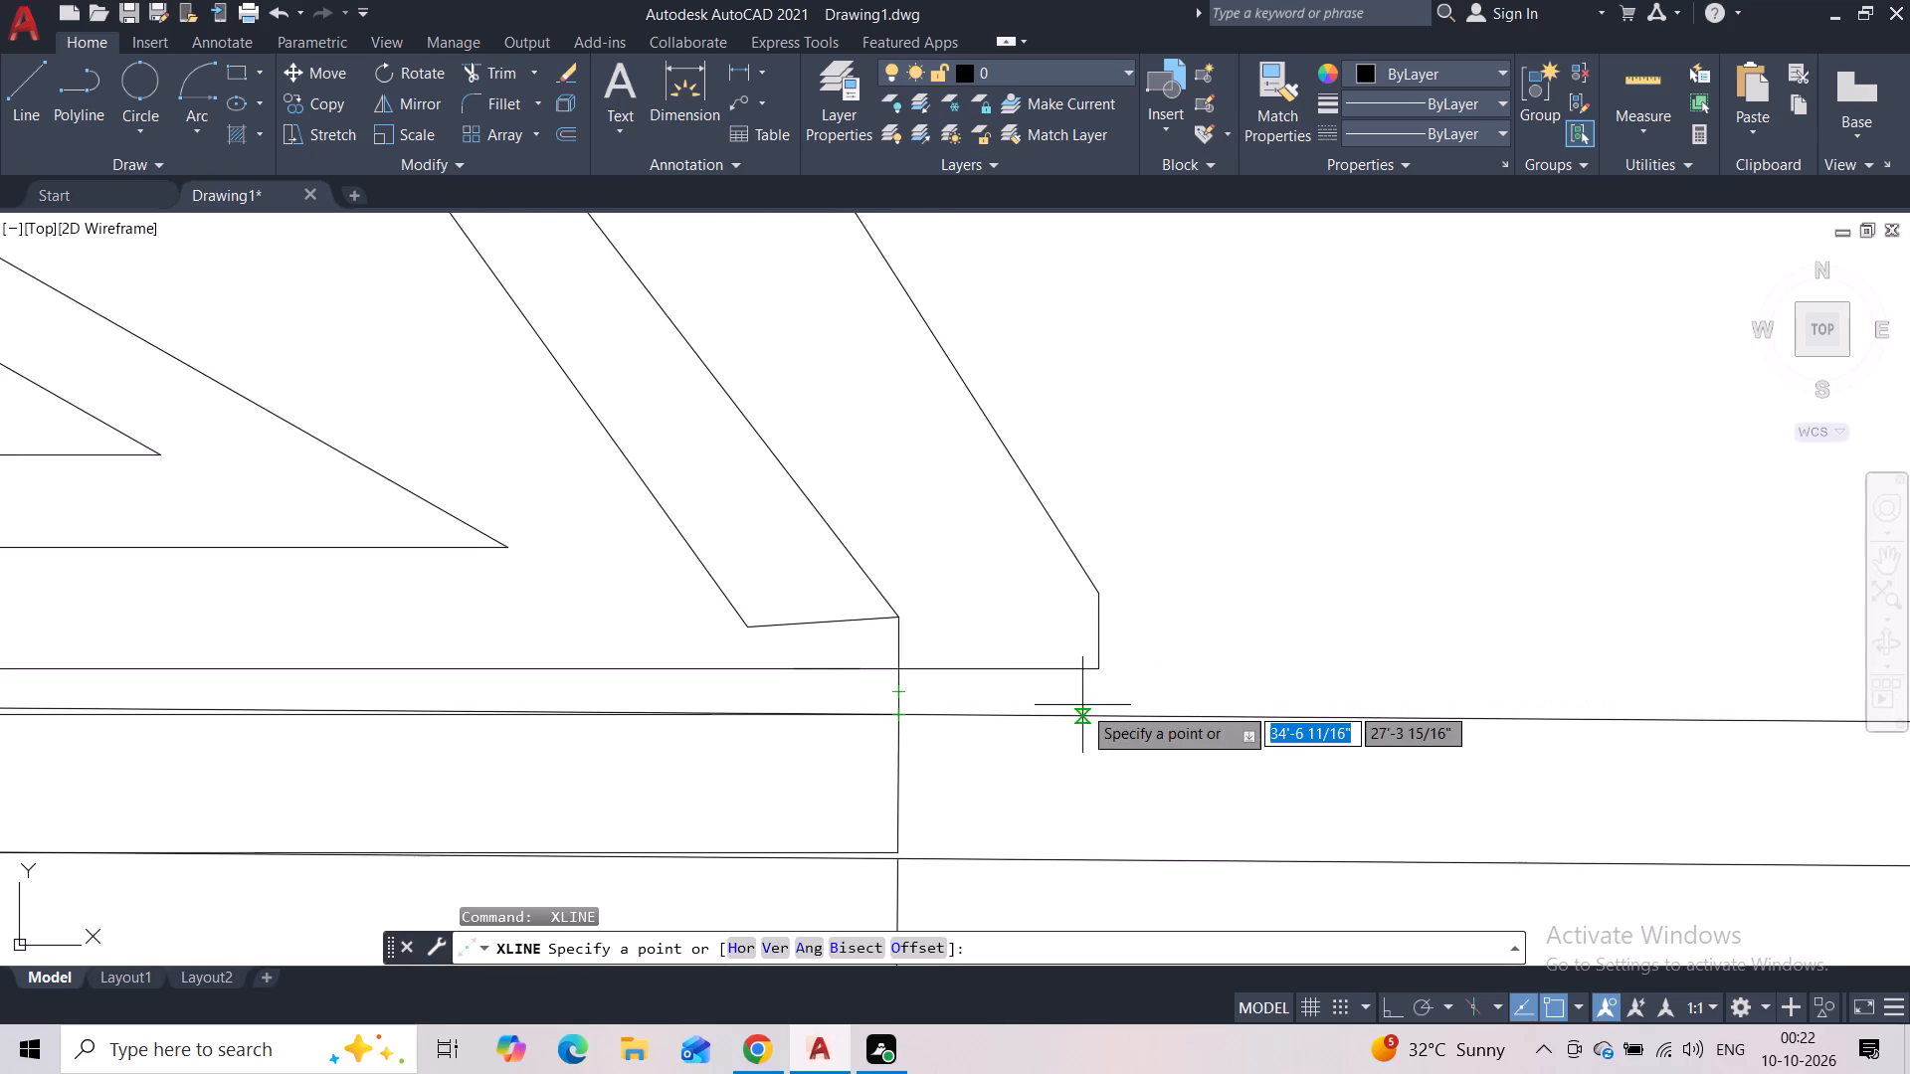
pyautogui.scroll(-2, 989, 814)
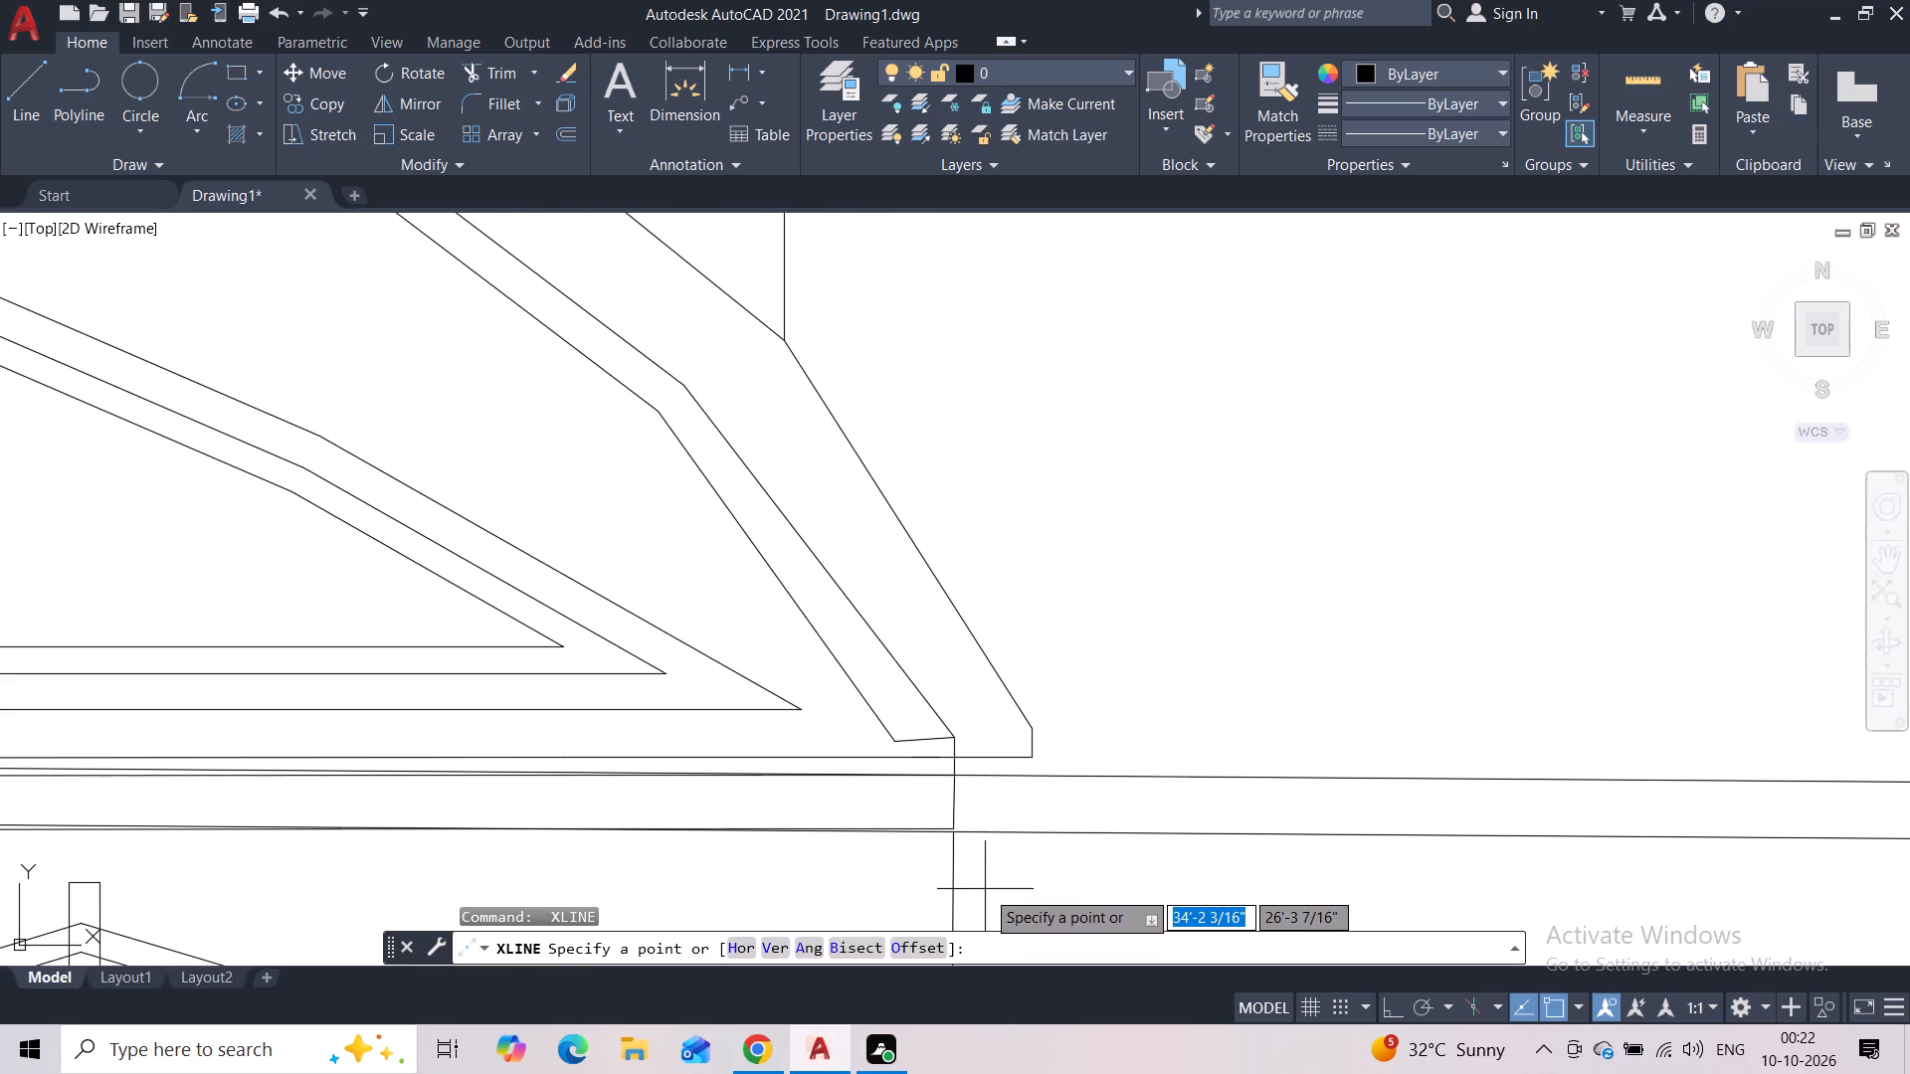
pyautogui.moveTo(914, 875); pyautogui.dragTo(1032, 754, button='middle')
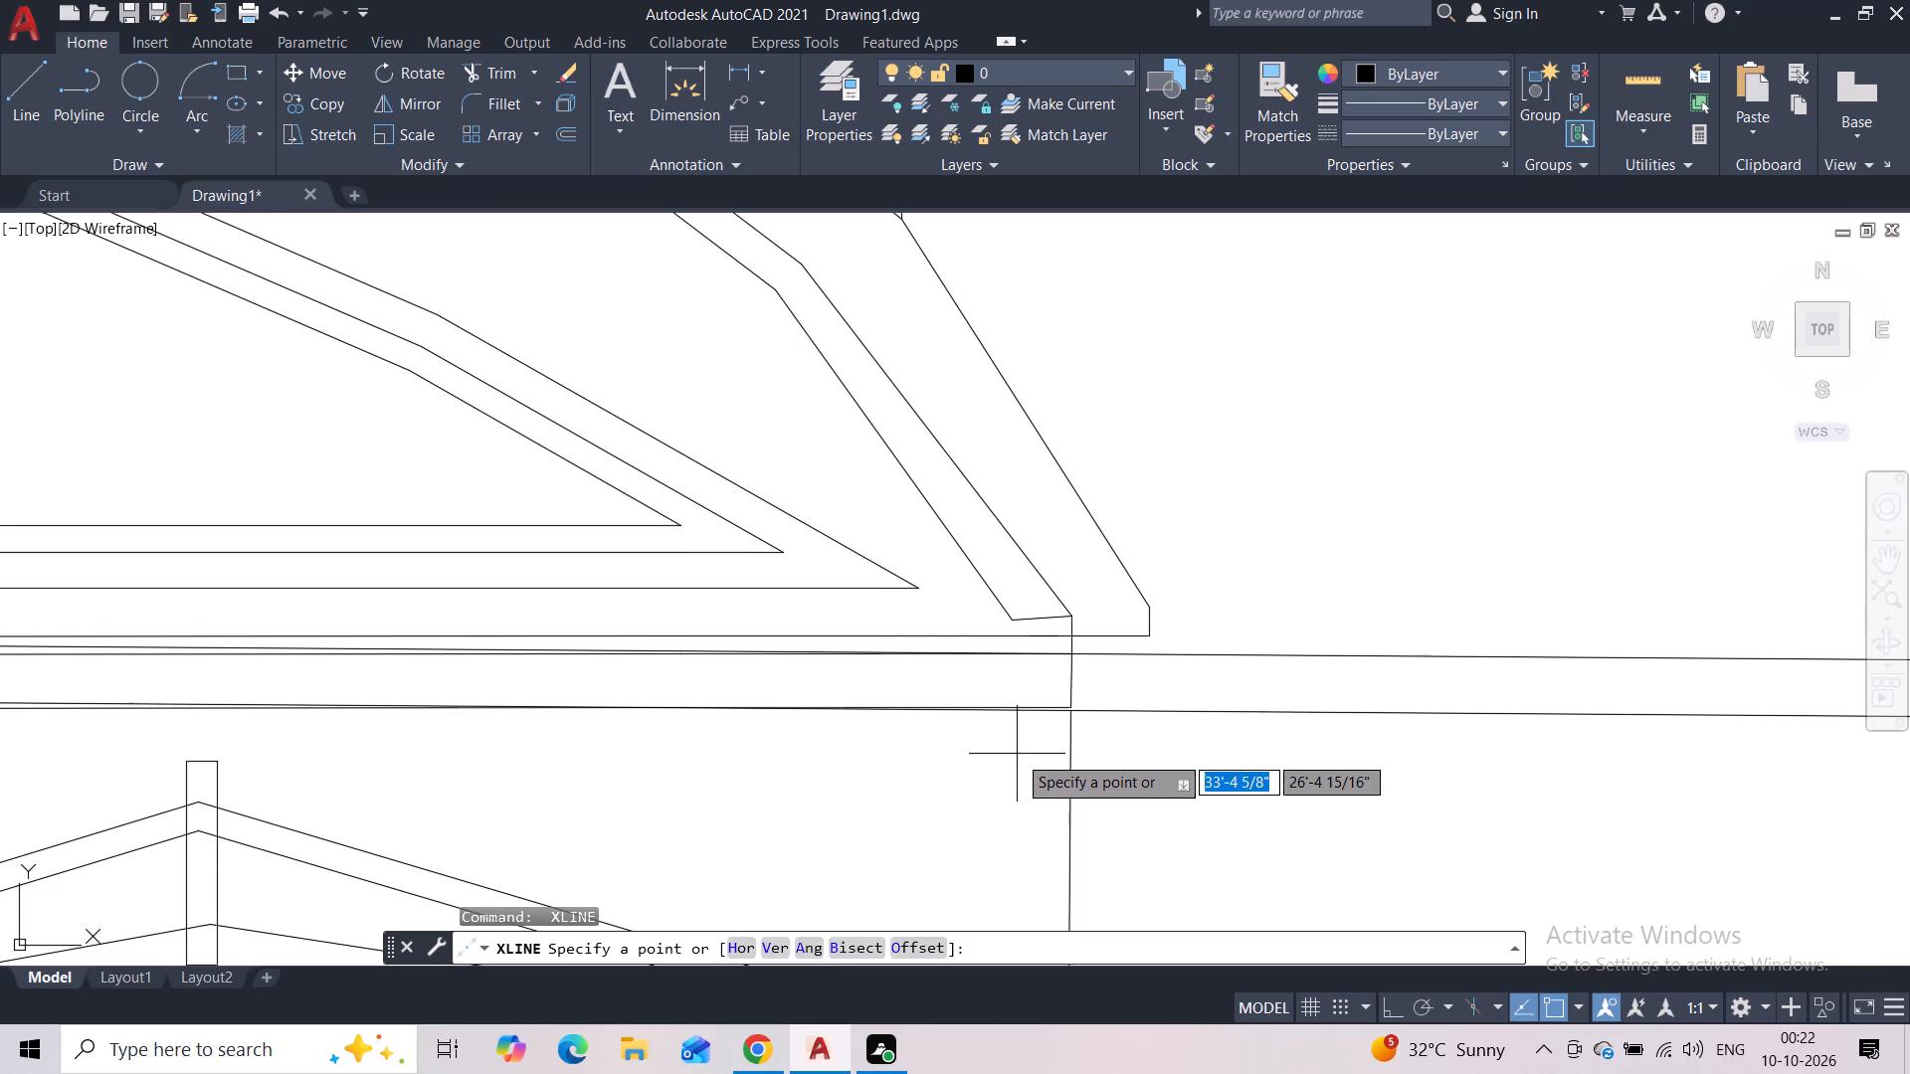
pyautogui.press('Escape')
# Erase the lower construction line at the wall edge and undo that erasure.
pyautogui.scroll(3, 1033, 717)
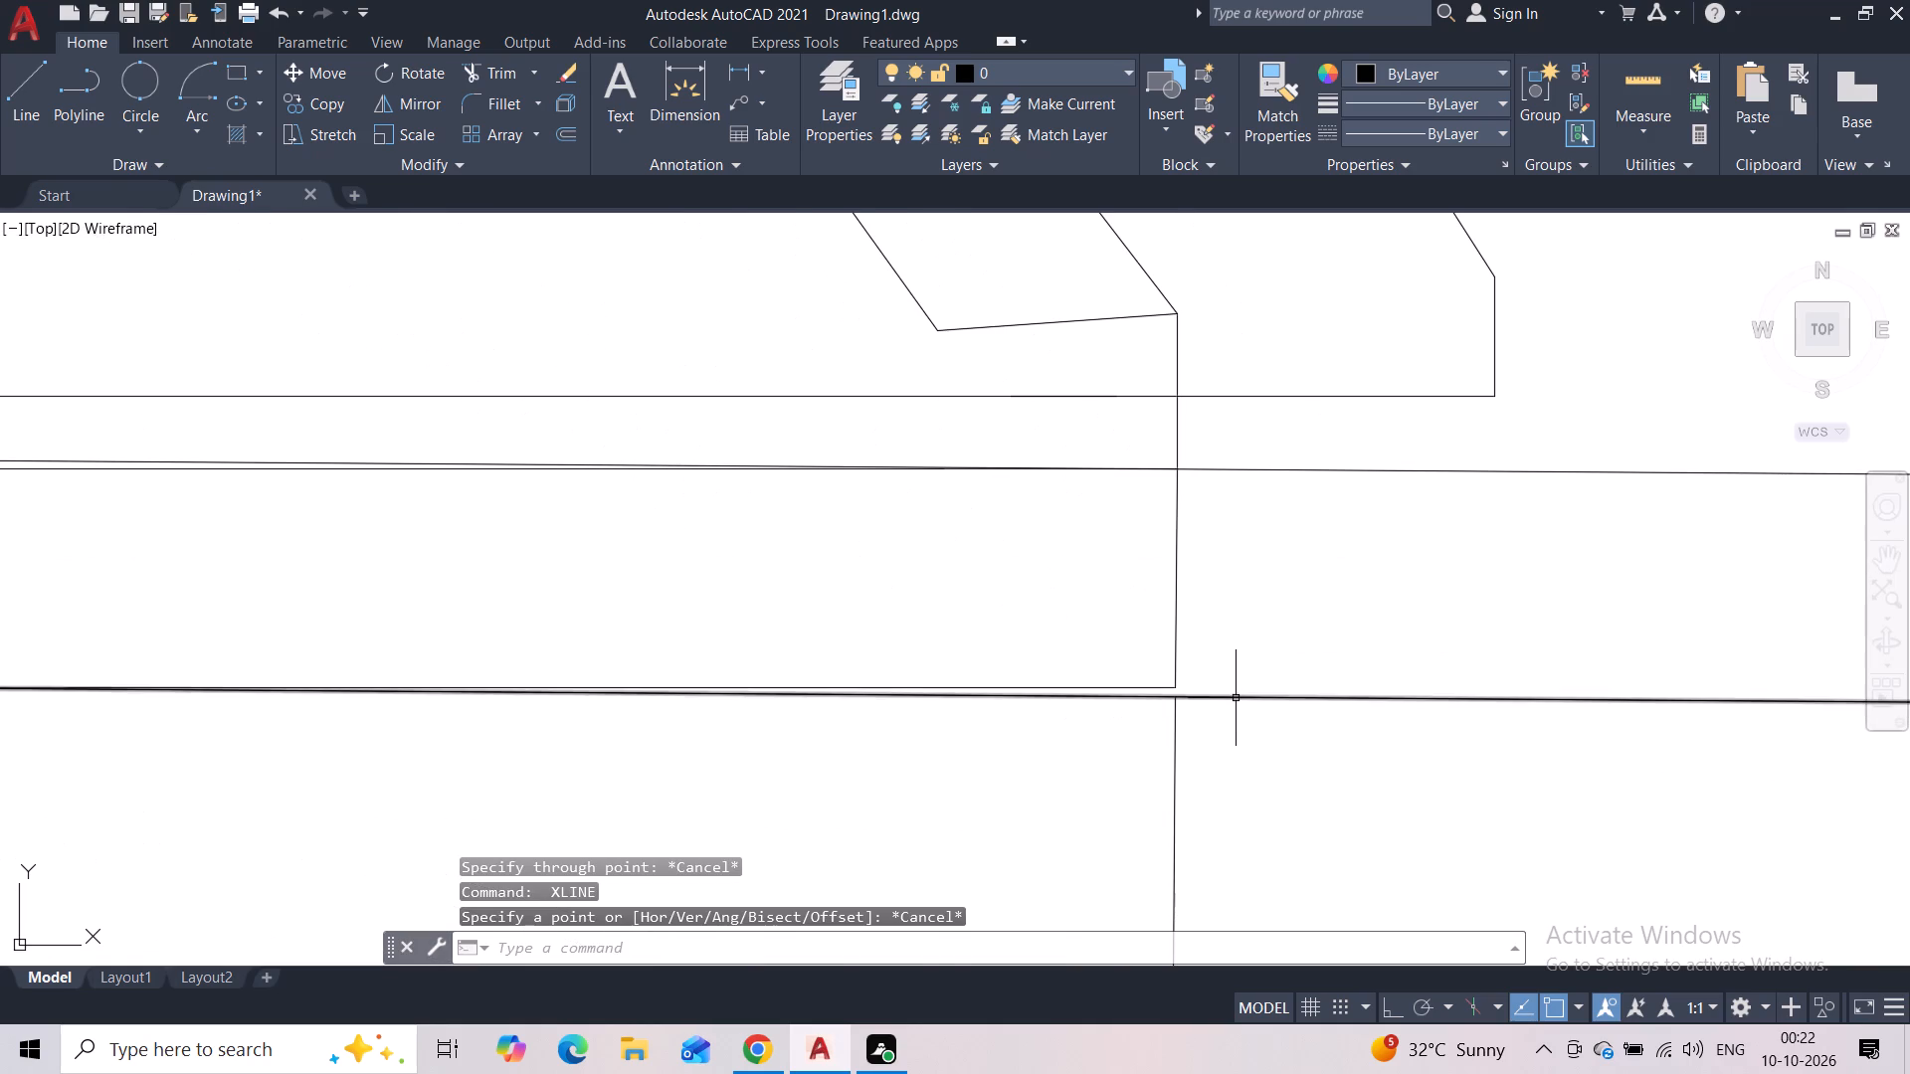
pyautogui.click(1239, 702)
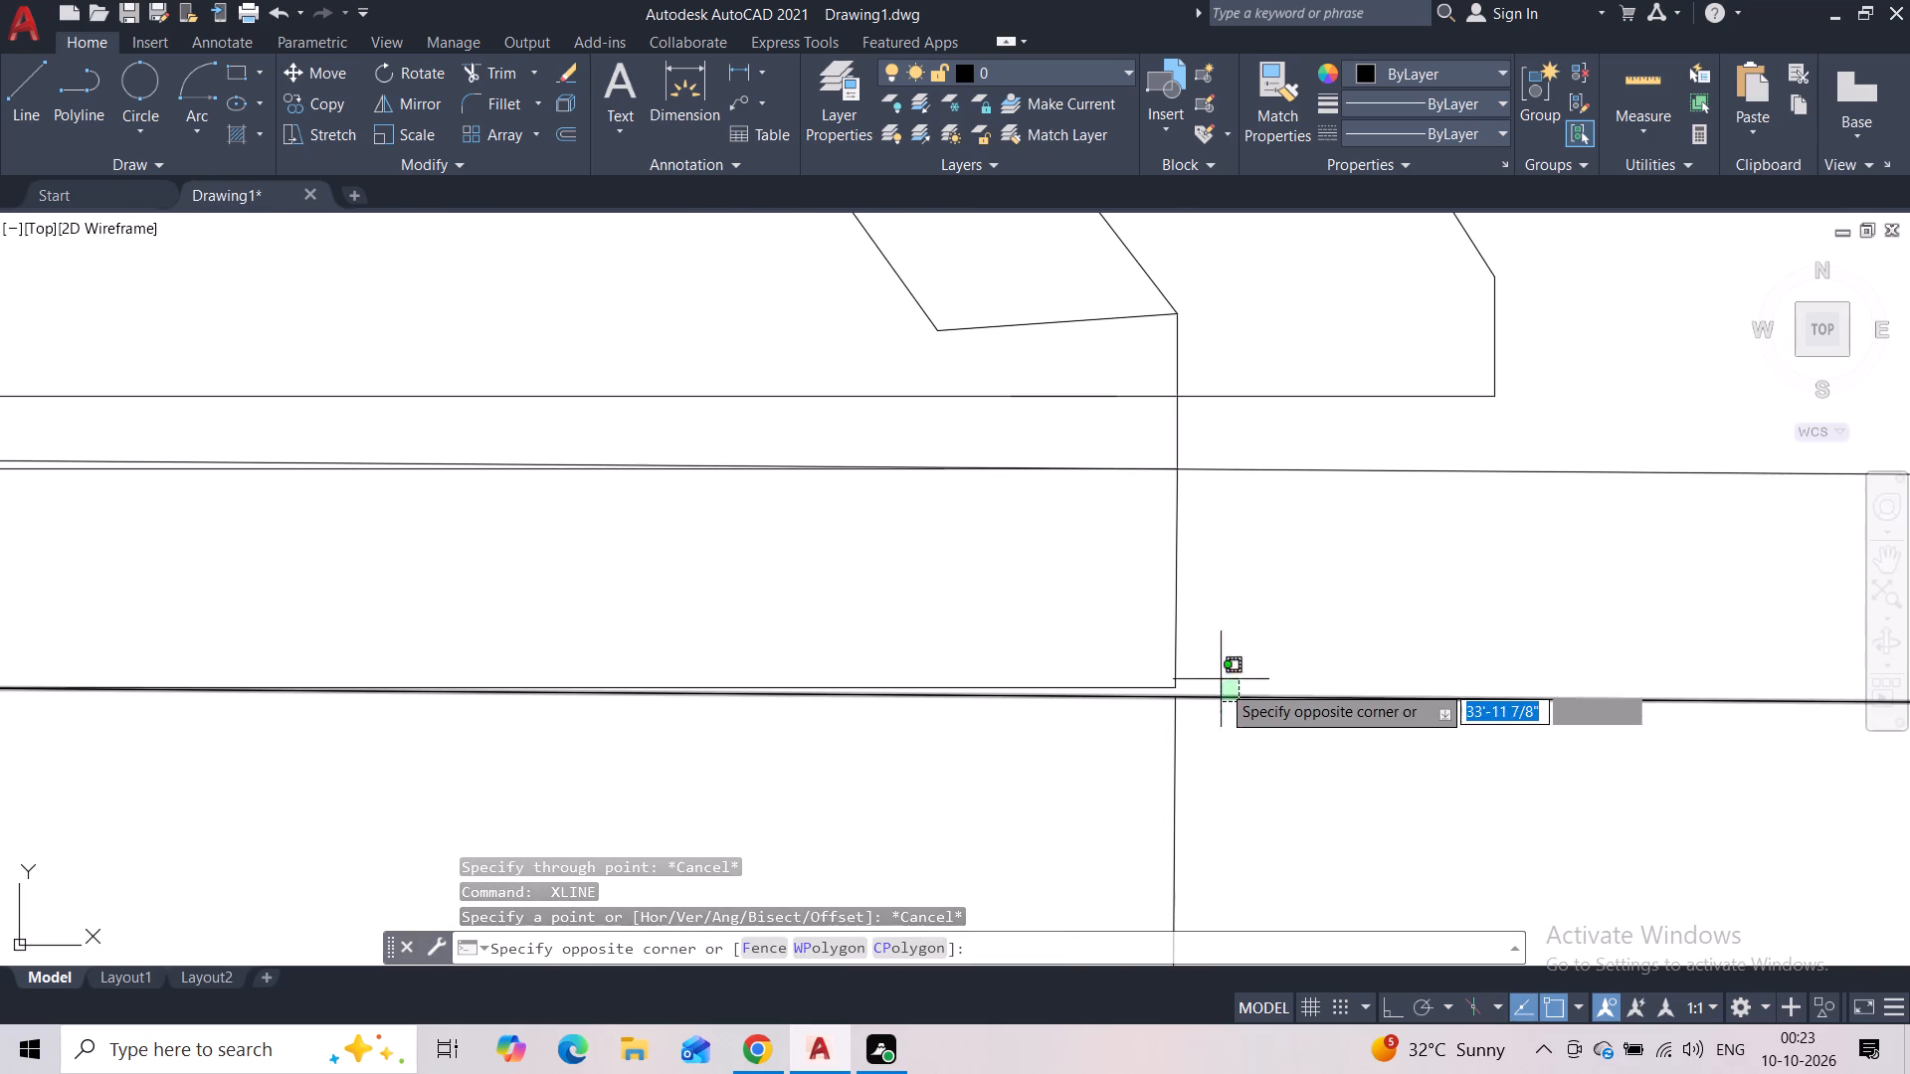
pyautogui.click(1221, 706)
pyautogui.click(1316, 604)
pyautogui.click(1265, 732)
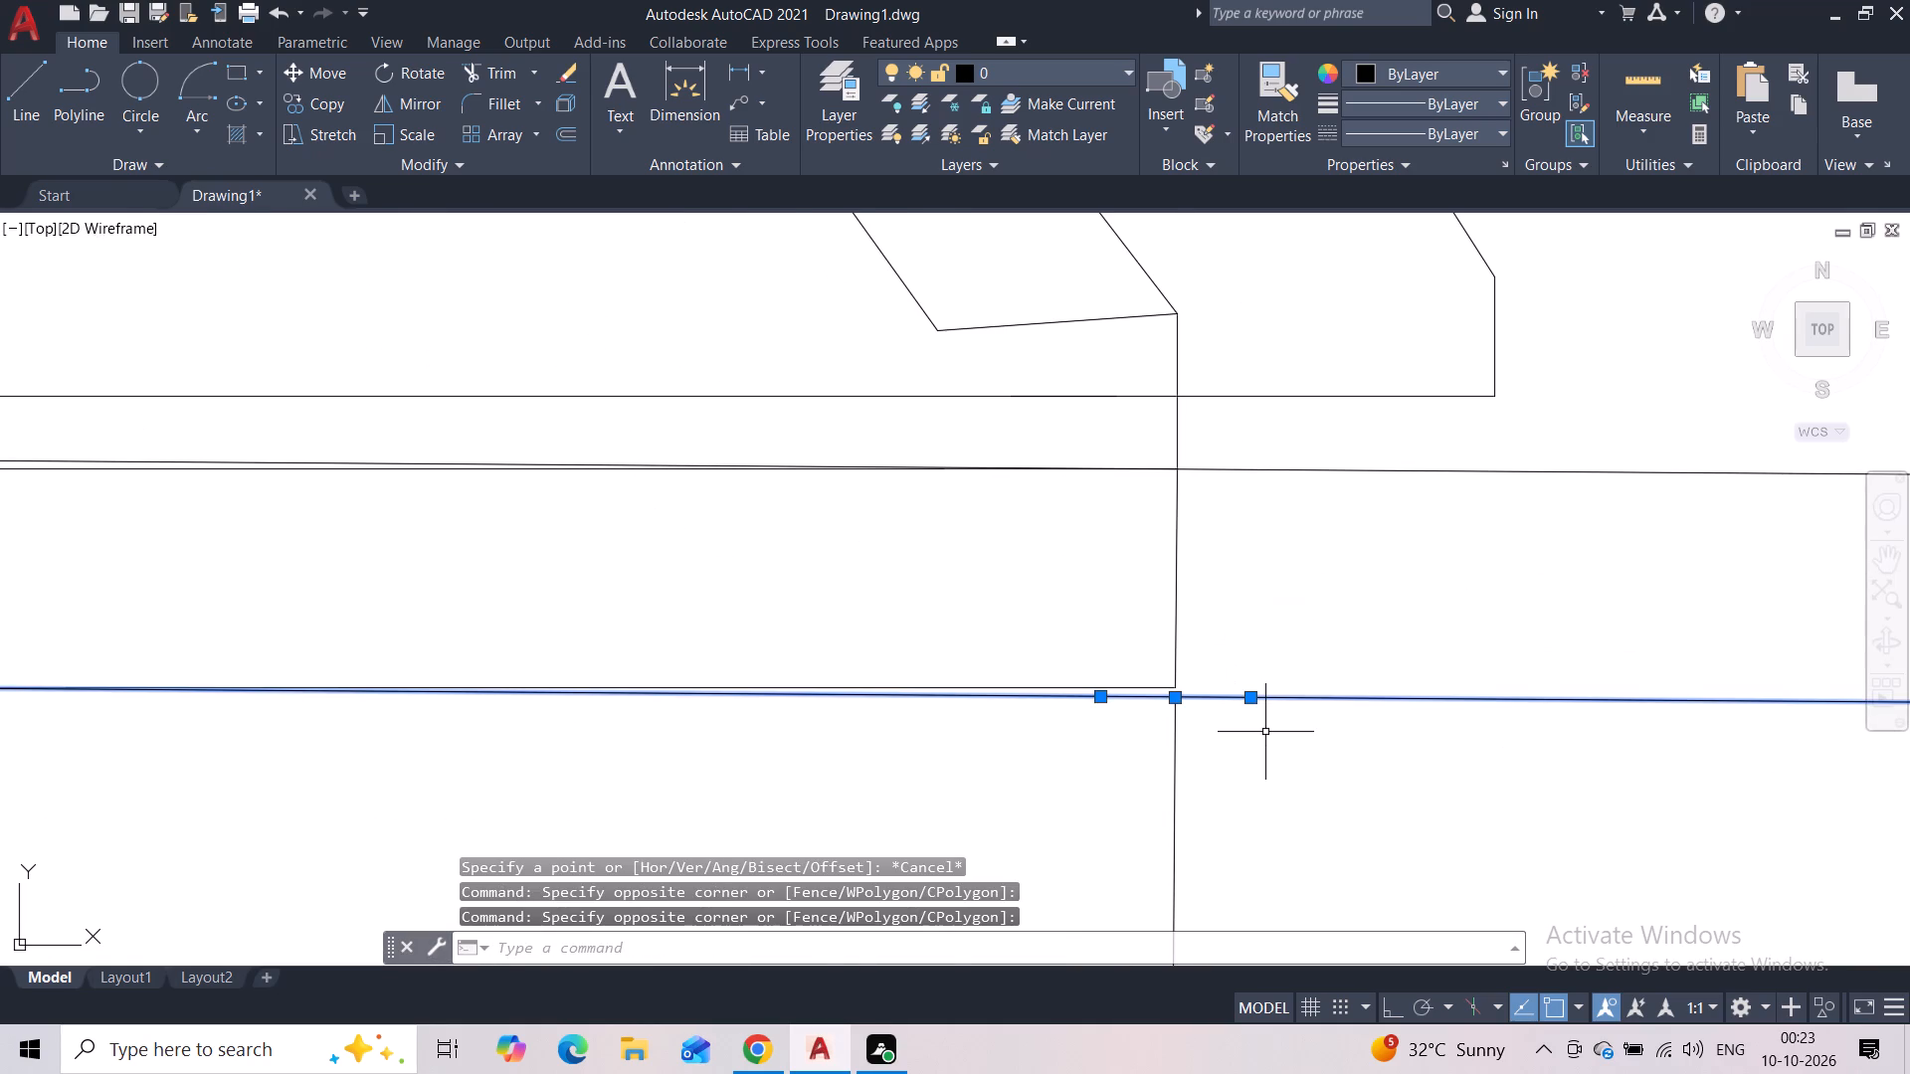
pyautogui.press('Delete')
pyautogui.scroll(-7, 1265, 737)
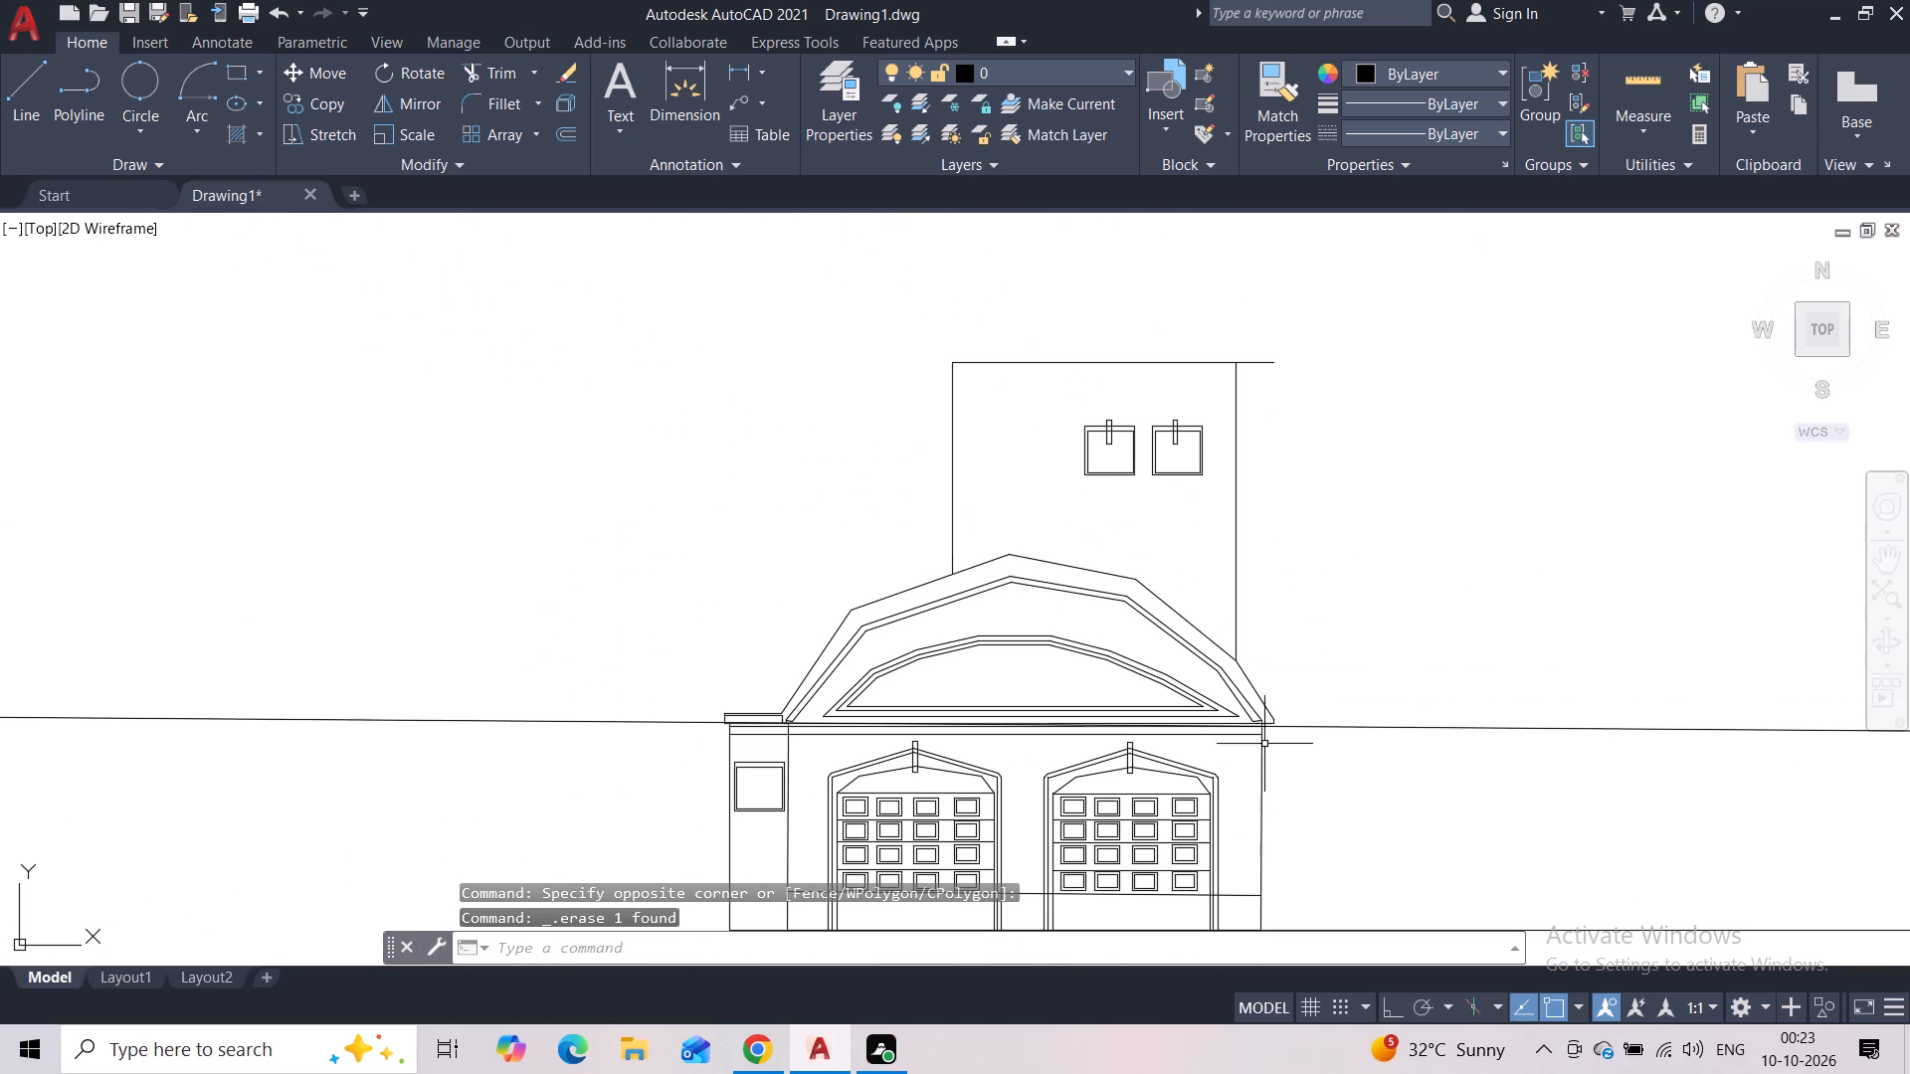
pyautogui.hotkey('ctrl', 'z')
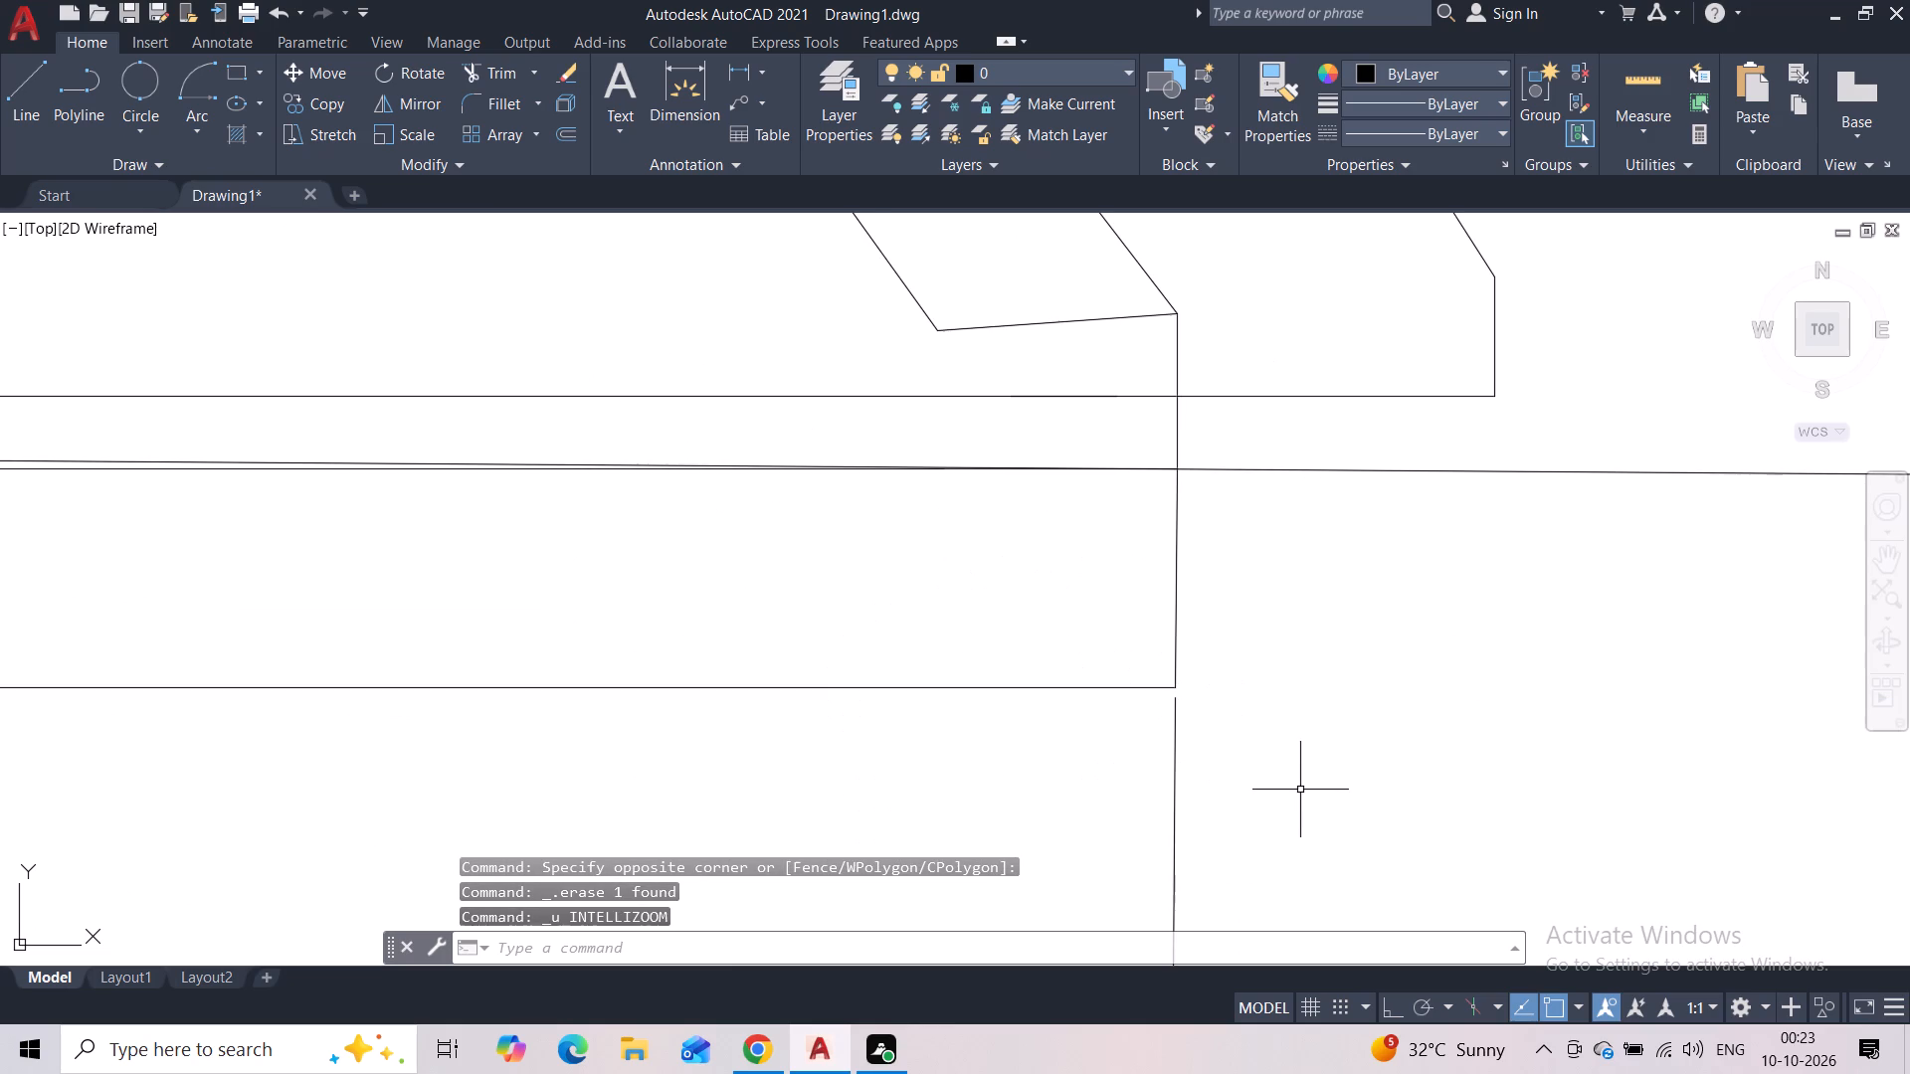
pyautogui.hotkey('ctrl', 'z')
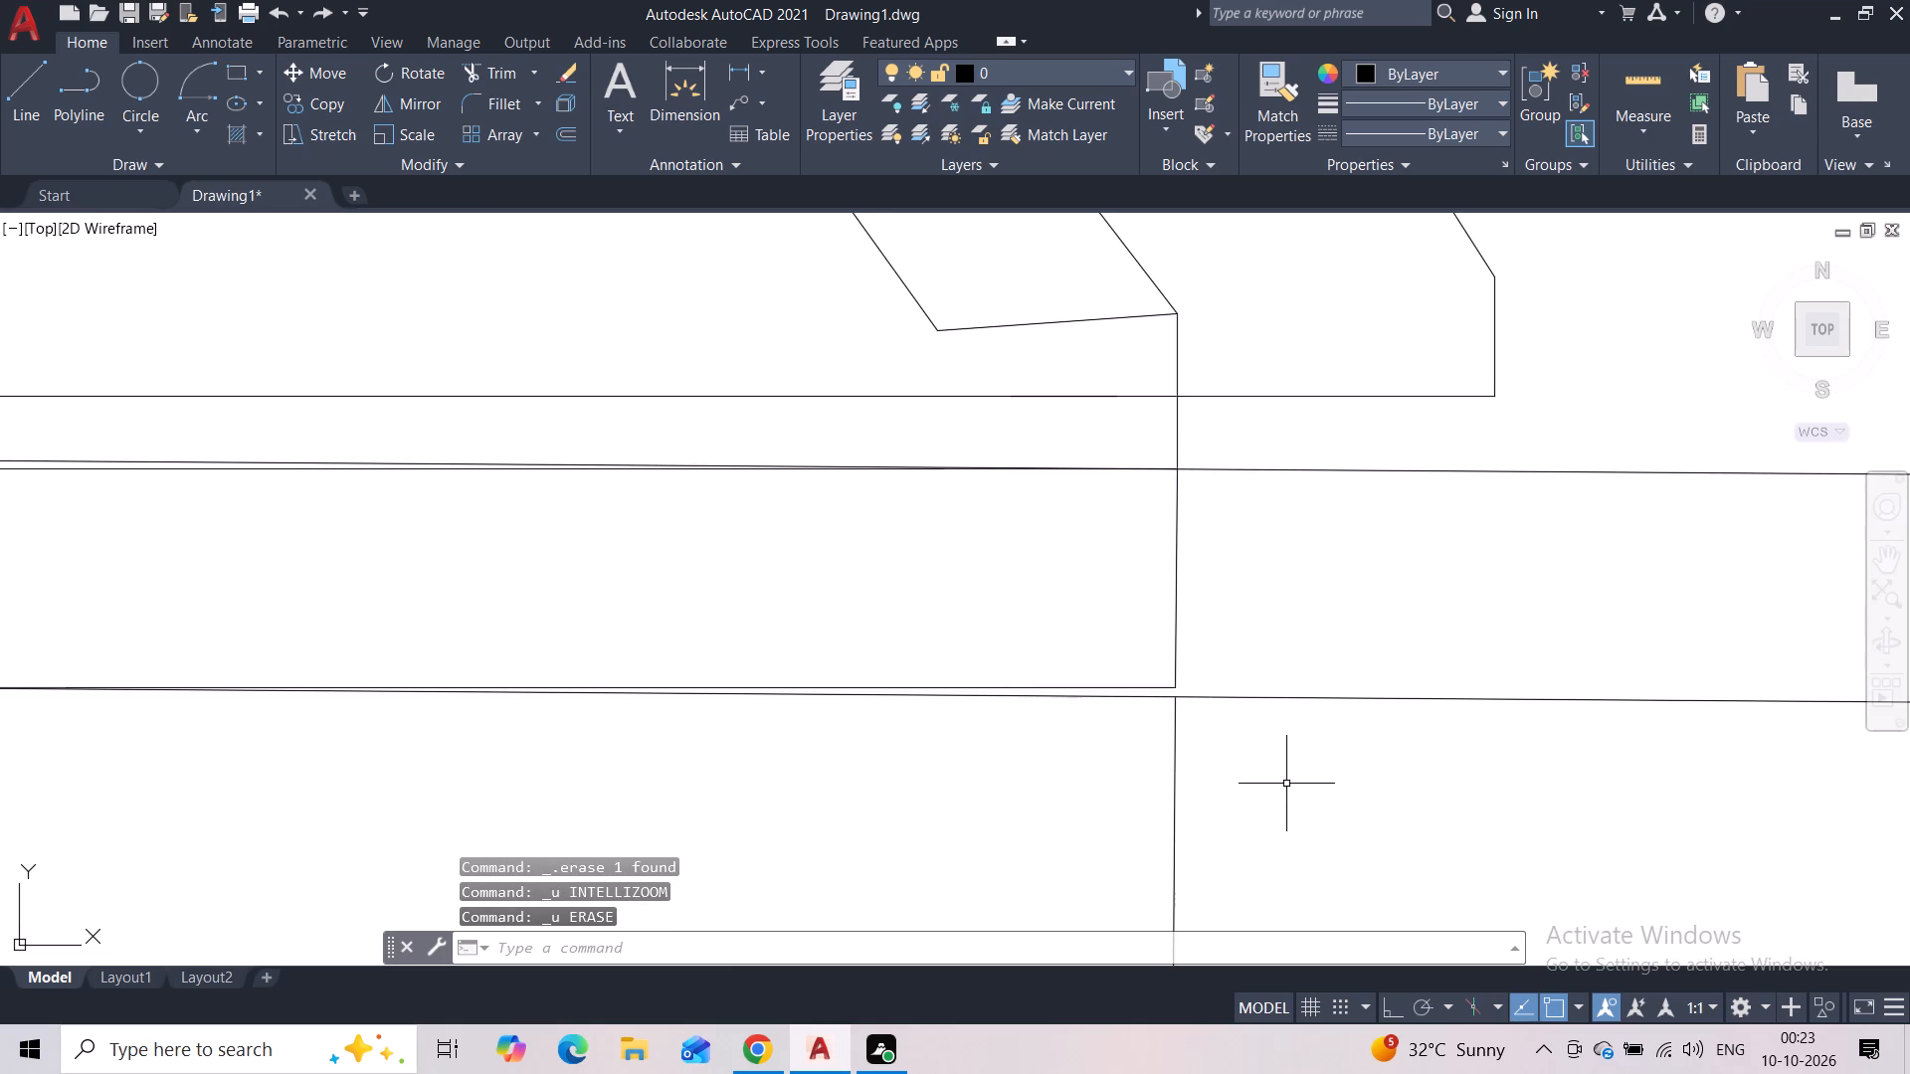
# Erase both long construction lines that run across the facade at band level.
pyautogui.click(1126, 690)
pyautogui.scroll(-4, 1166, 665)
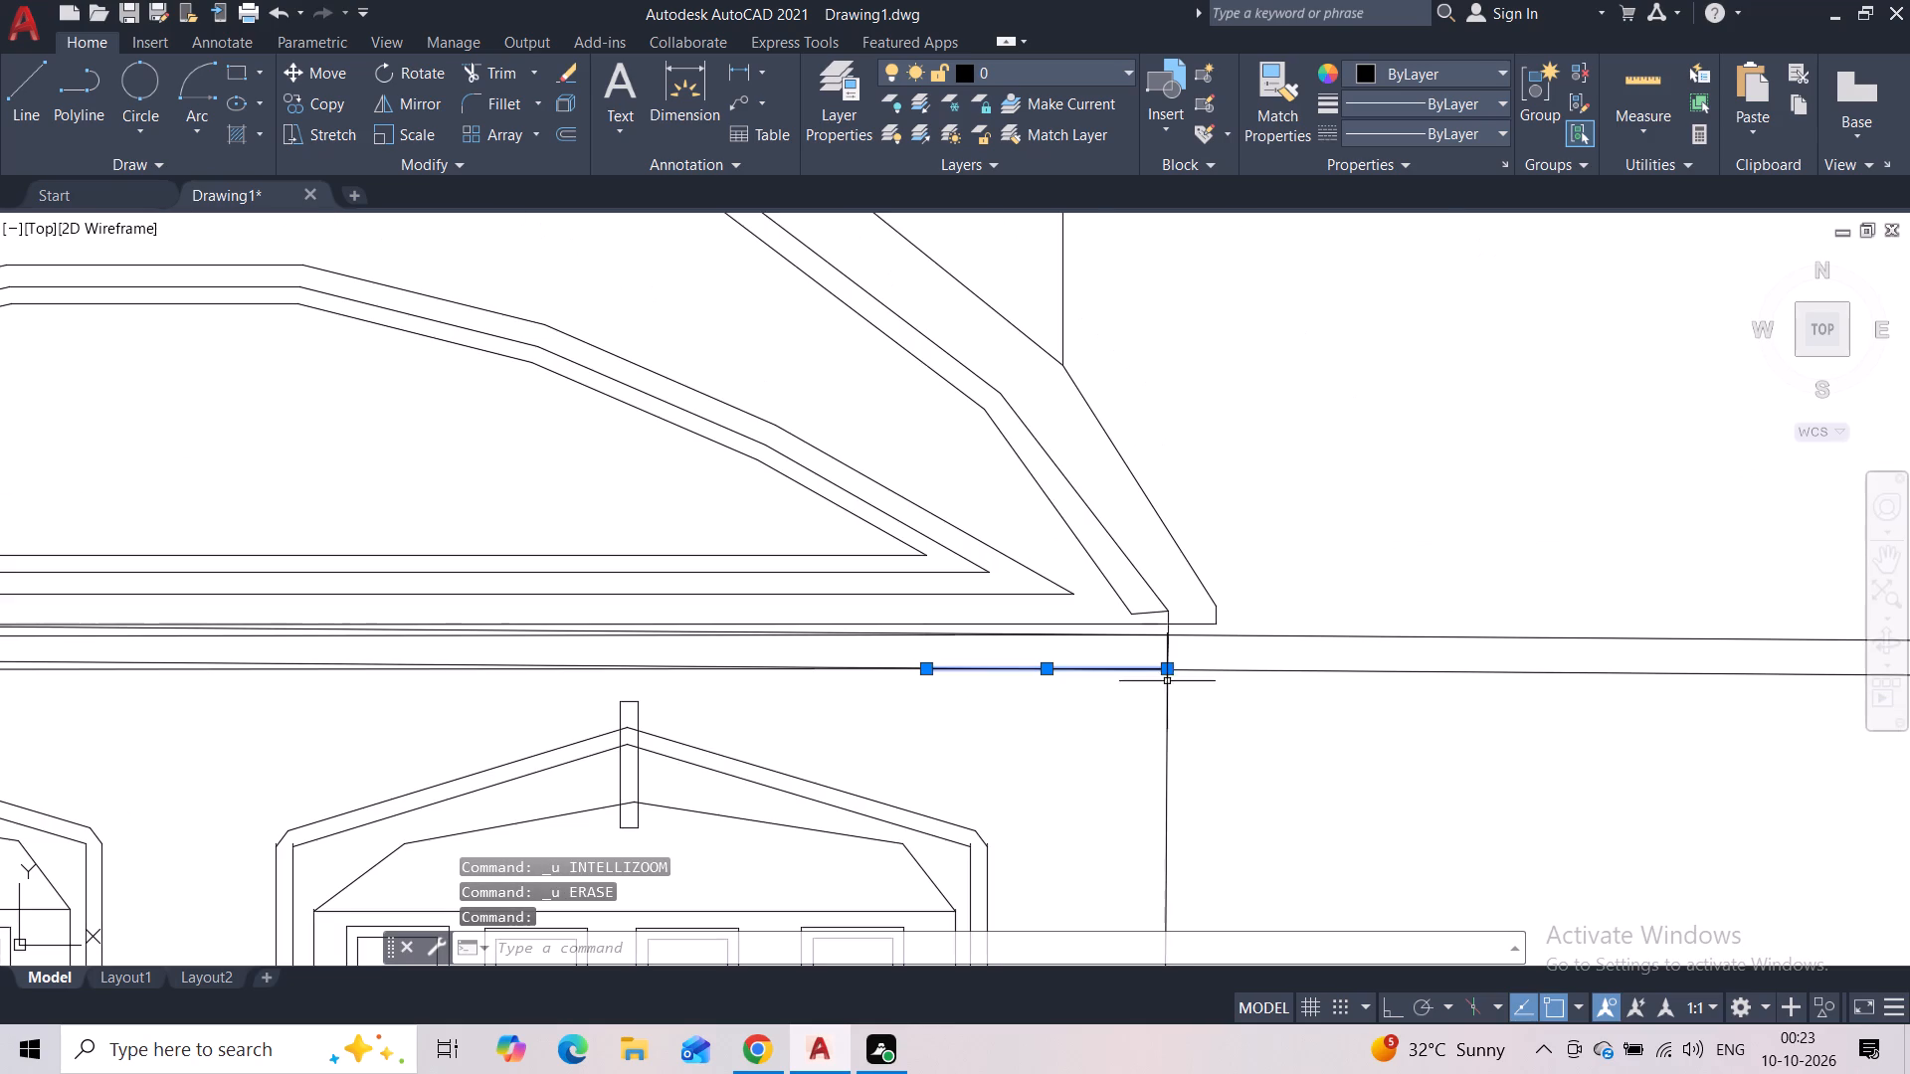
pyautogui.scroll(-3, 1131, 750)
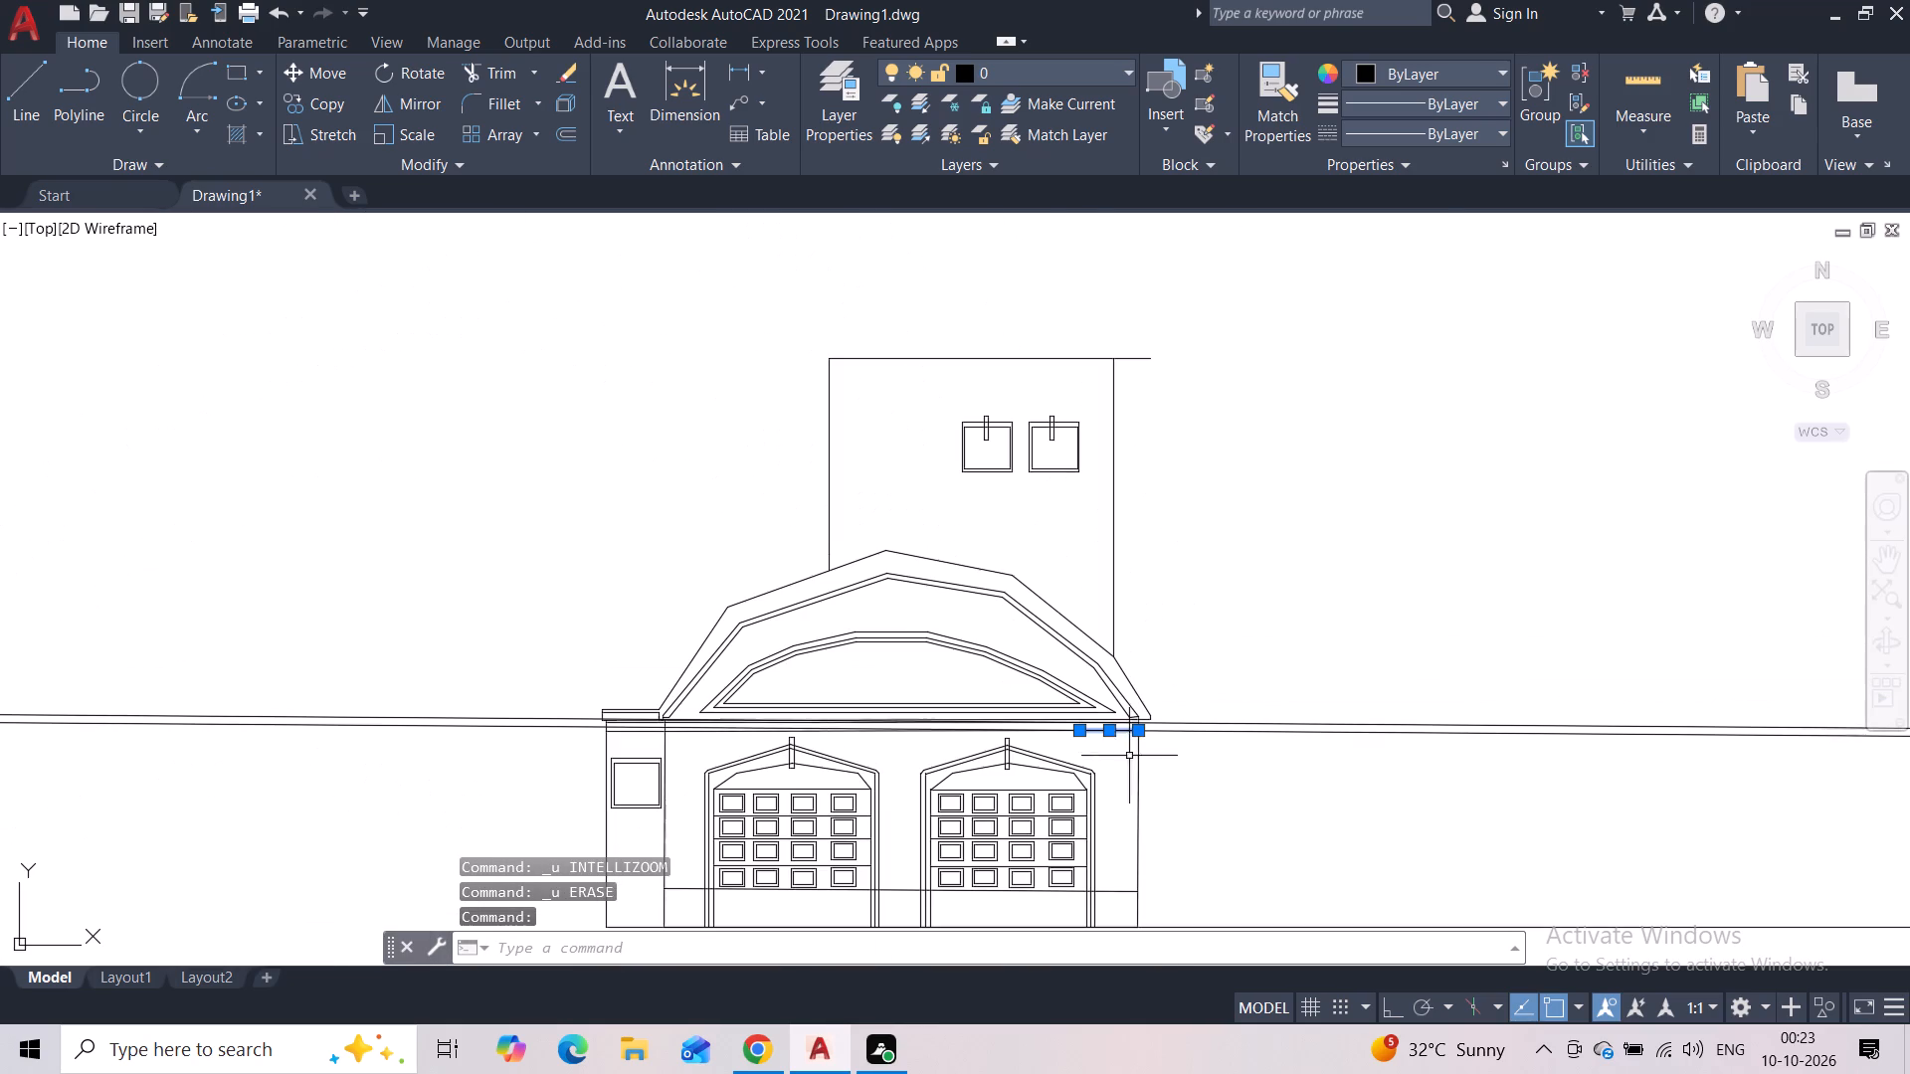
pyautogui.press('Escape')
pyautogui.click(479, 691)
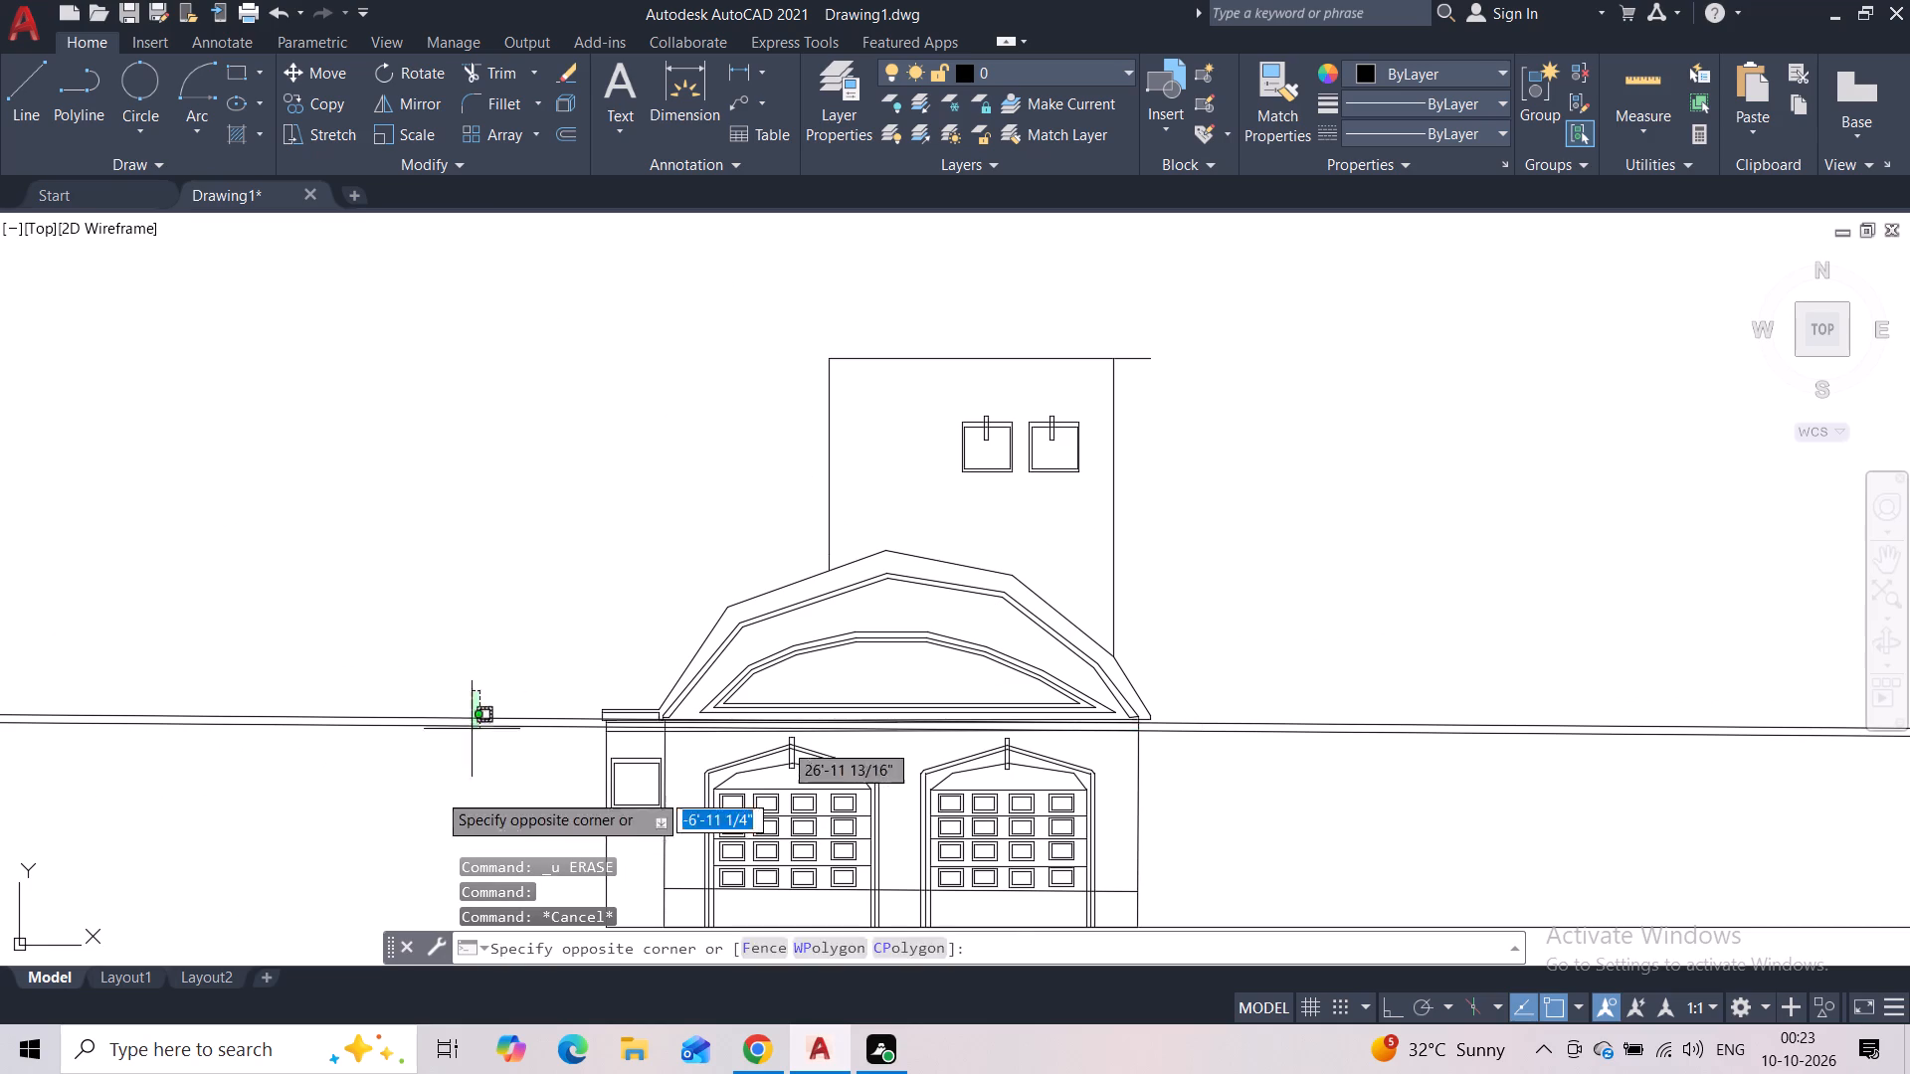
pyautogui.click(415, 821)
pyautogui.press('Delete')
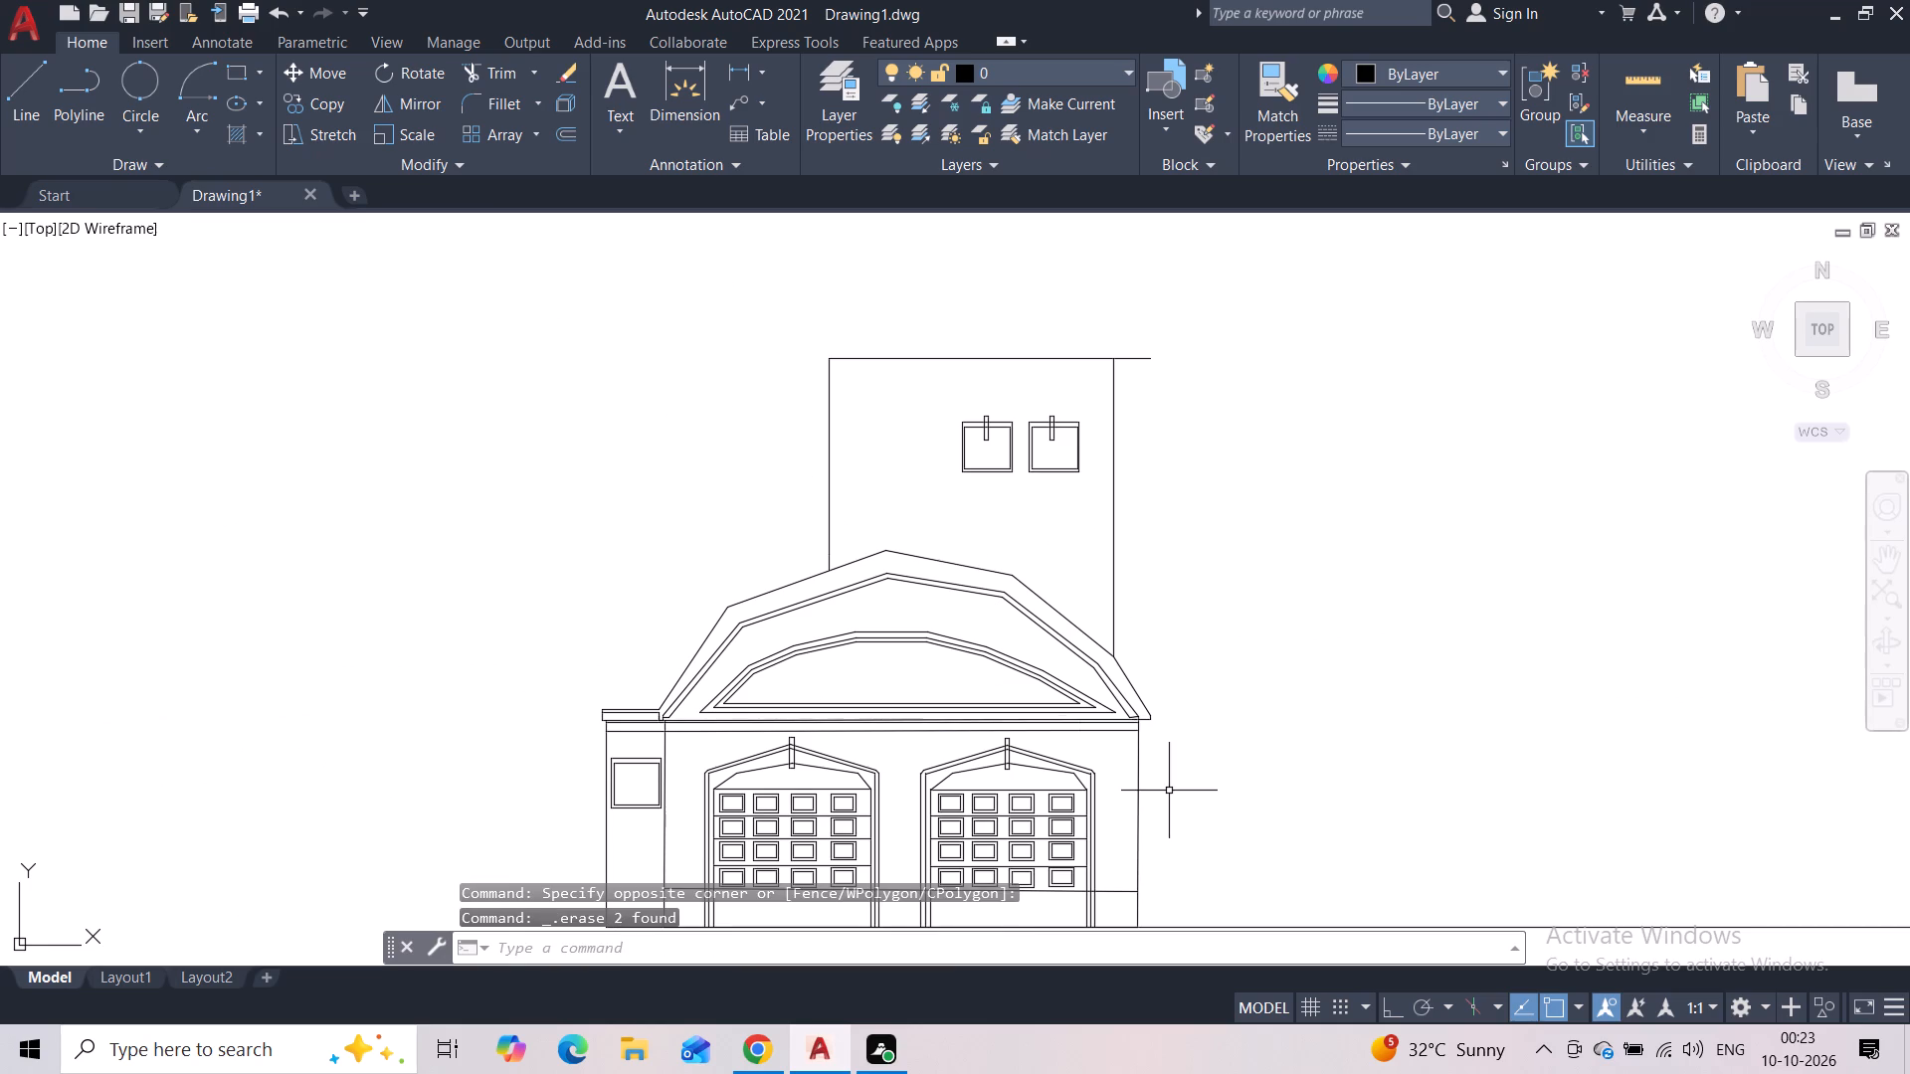
# With Ortho on, draw a horizontal line about 45' long rightward from the lower band line's end at the right wall edge.
pyautogui.scroll(1, 1169, 791)
pyautogui.moveTo(1170, 791); pyautogui.dragTo(394, 534, button='middle')
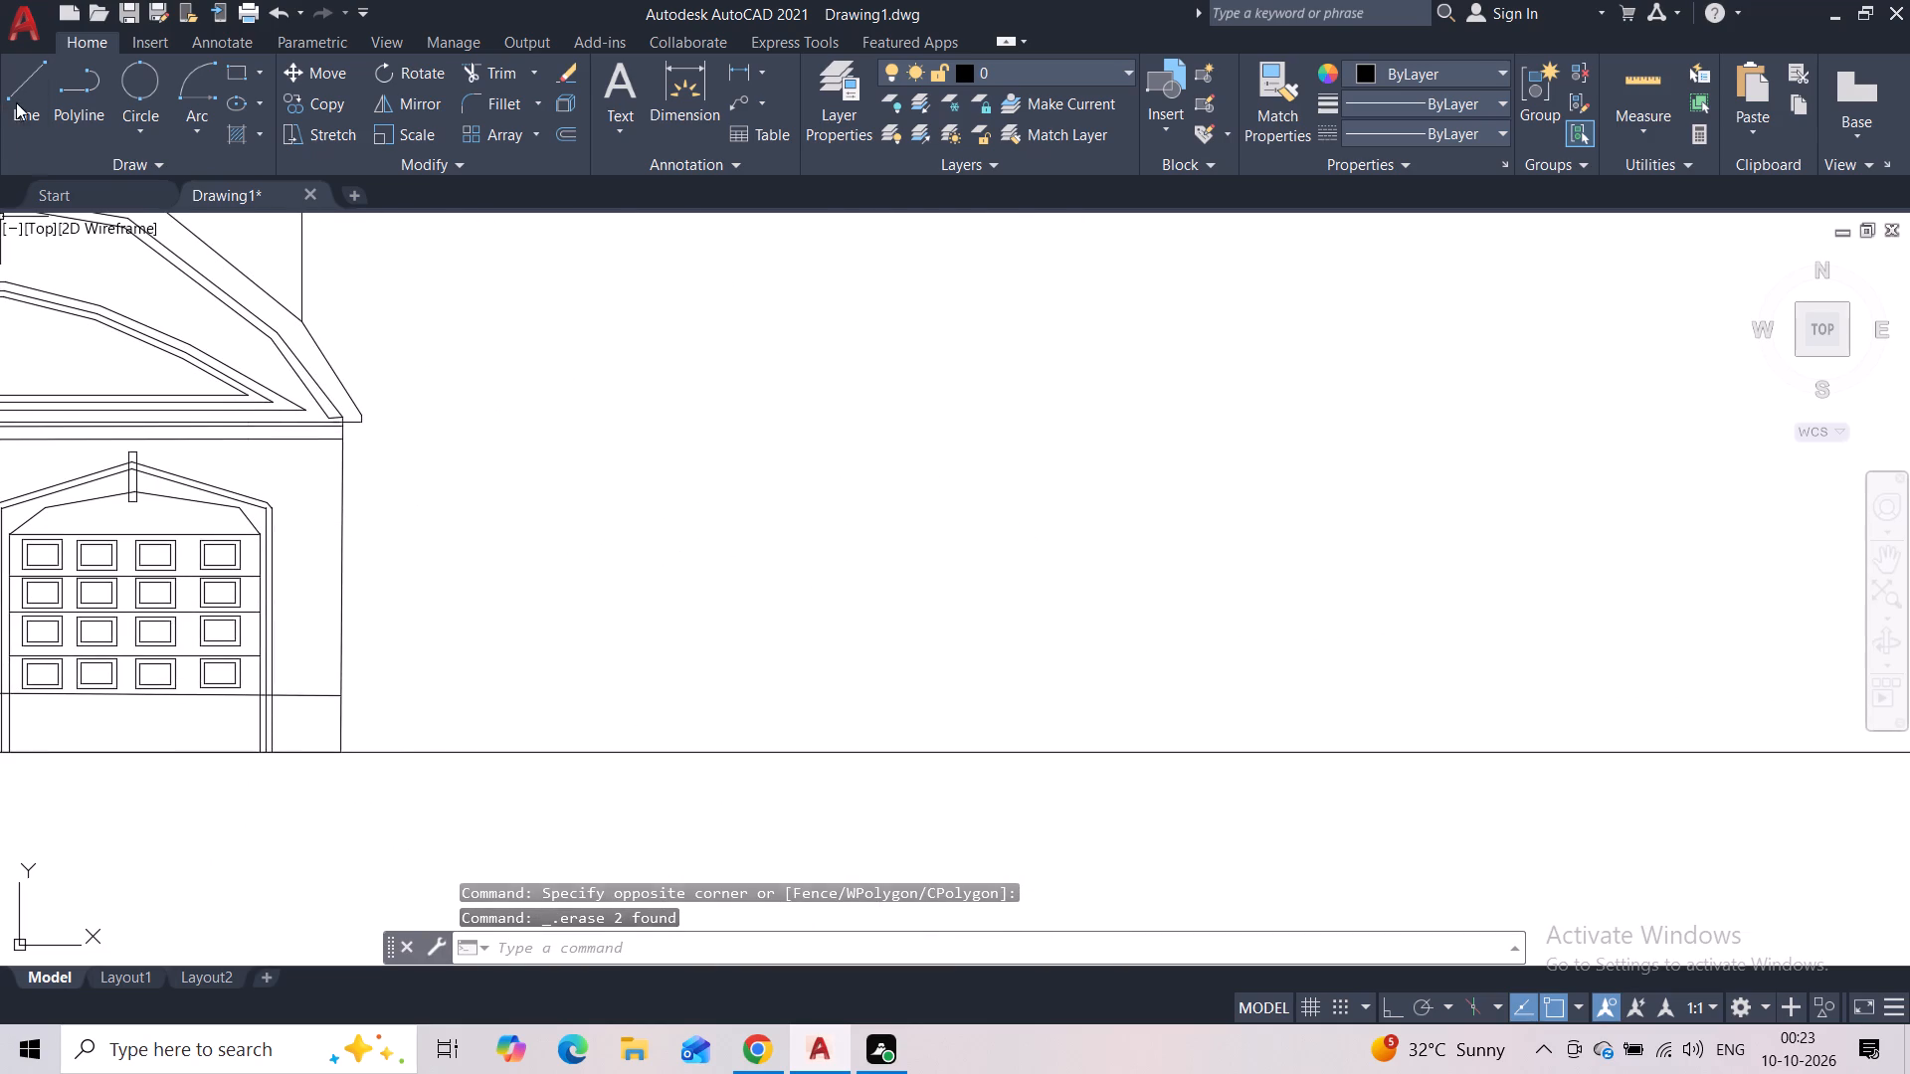
pyautogui.click(18, 103)
pyautogui.click(341, 439)
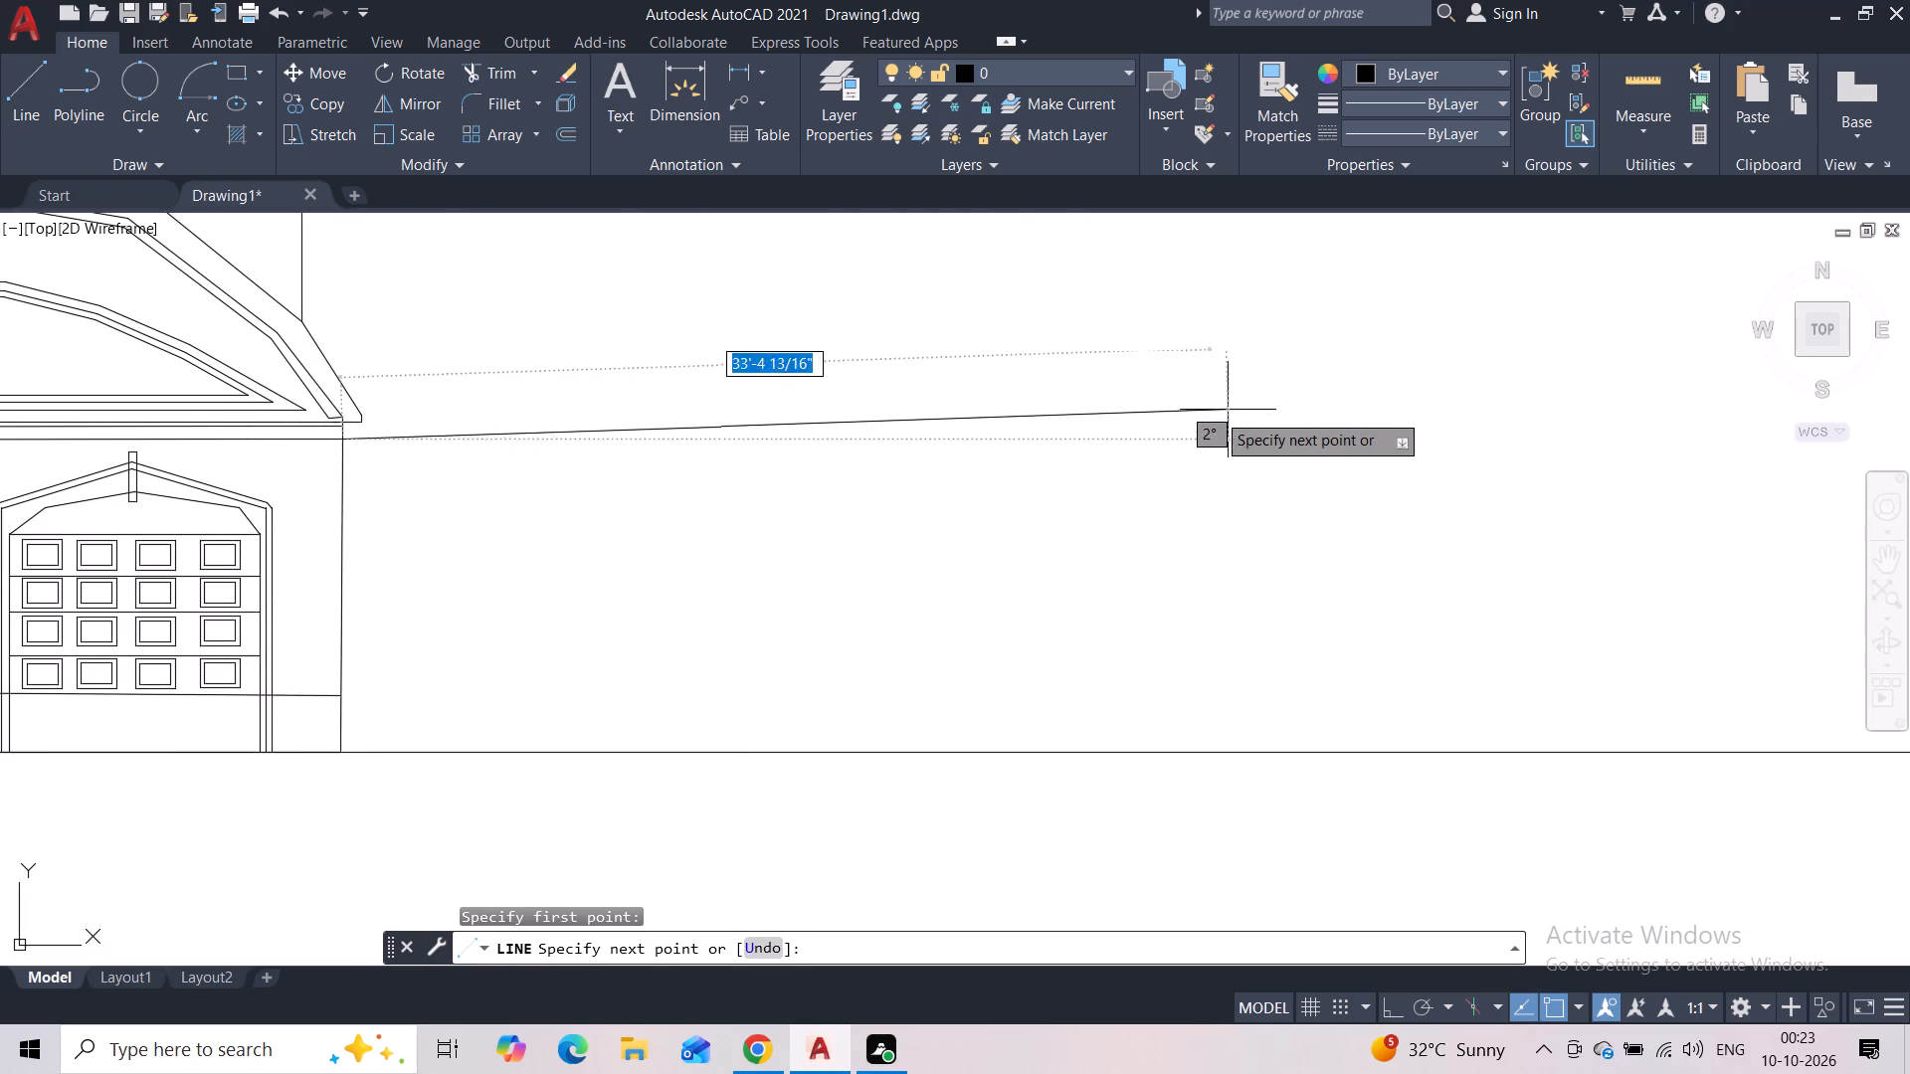
pyautogui.press('F8')
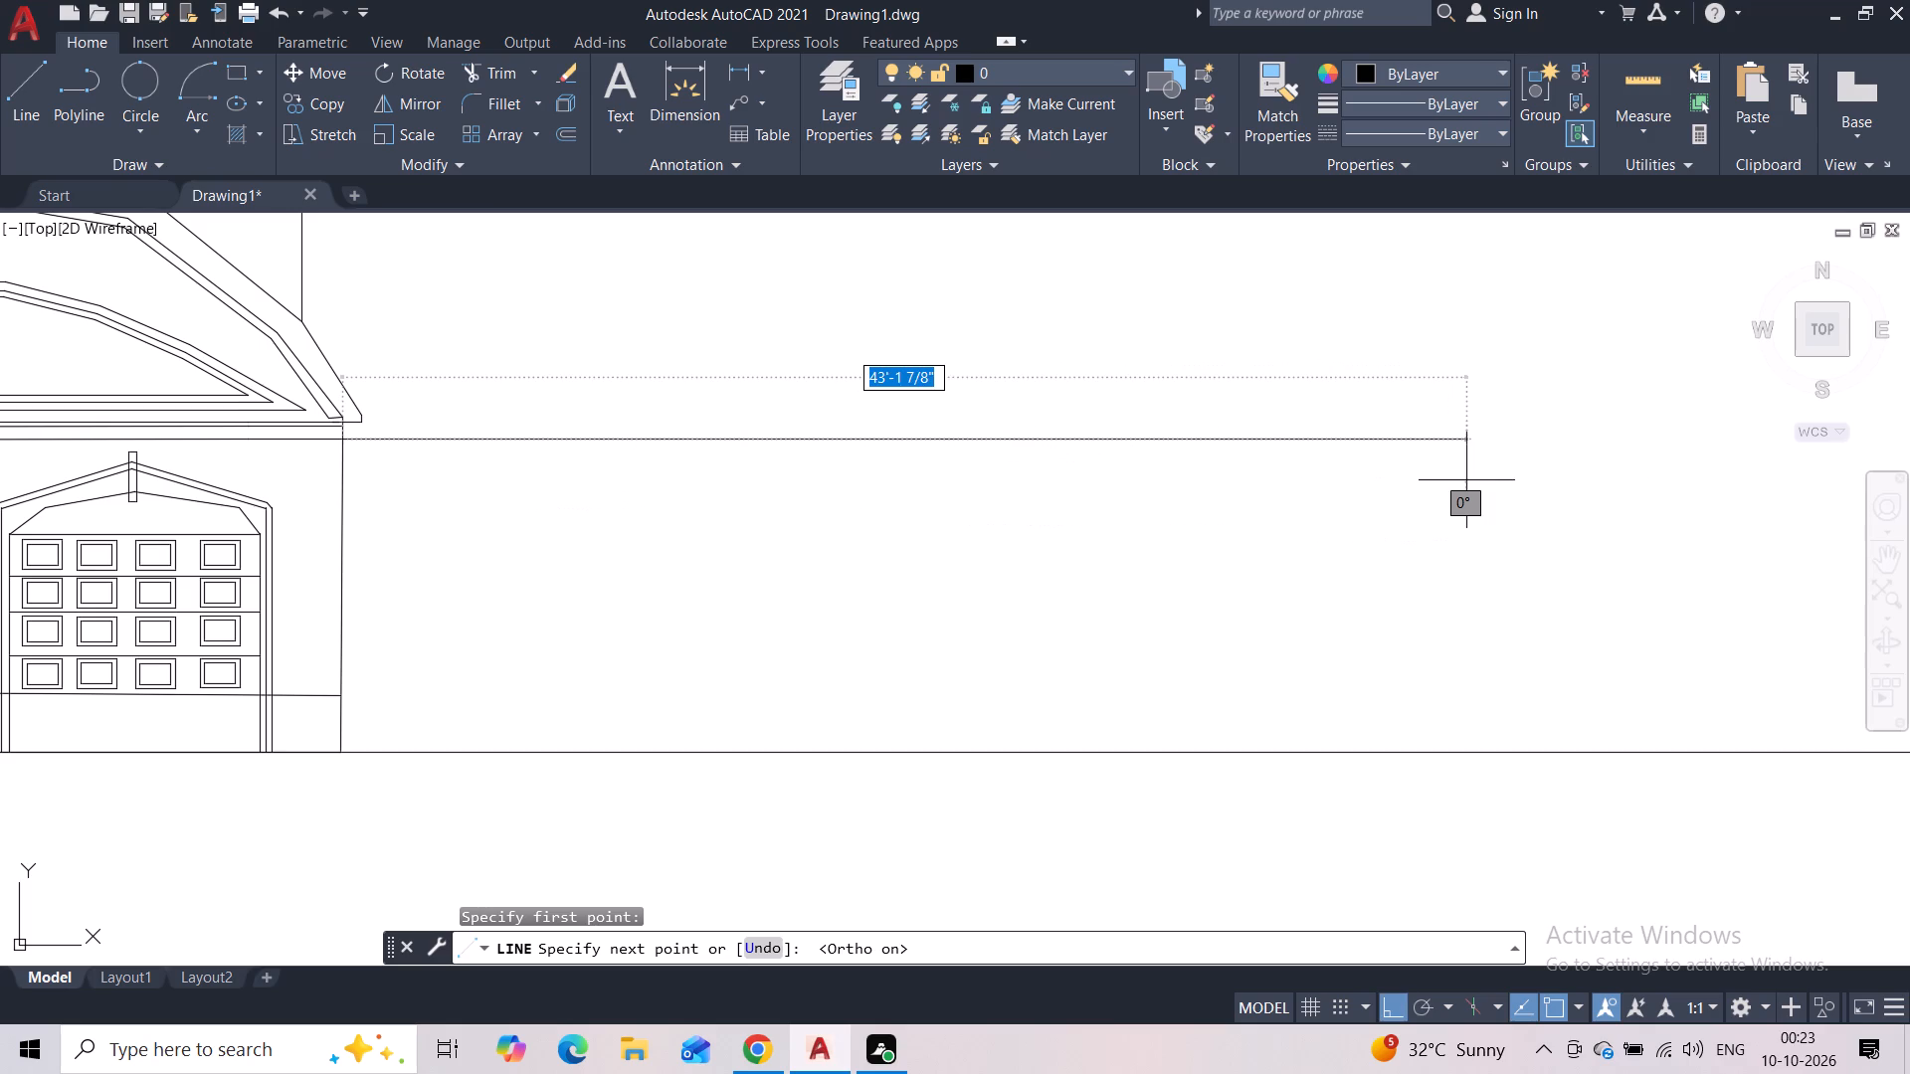
pyautogui.click(1503, 467)
pyautogui.press('Escape')
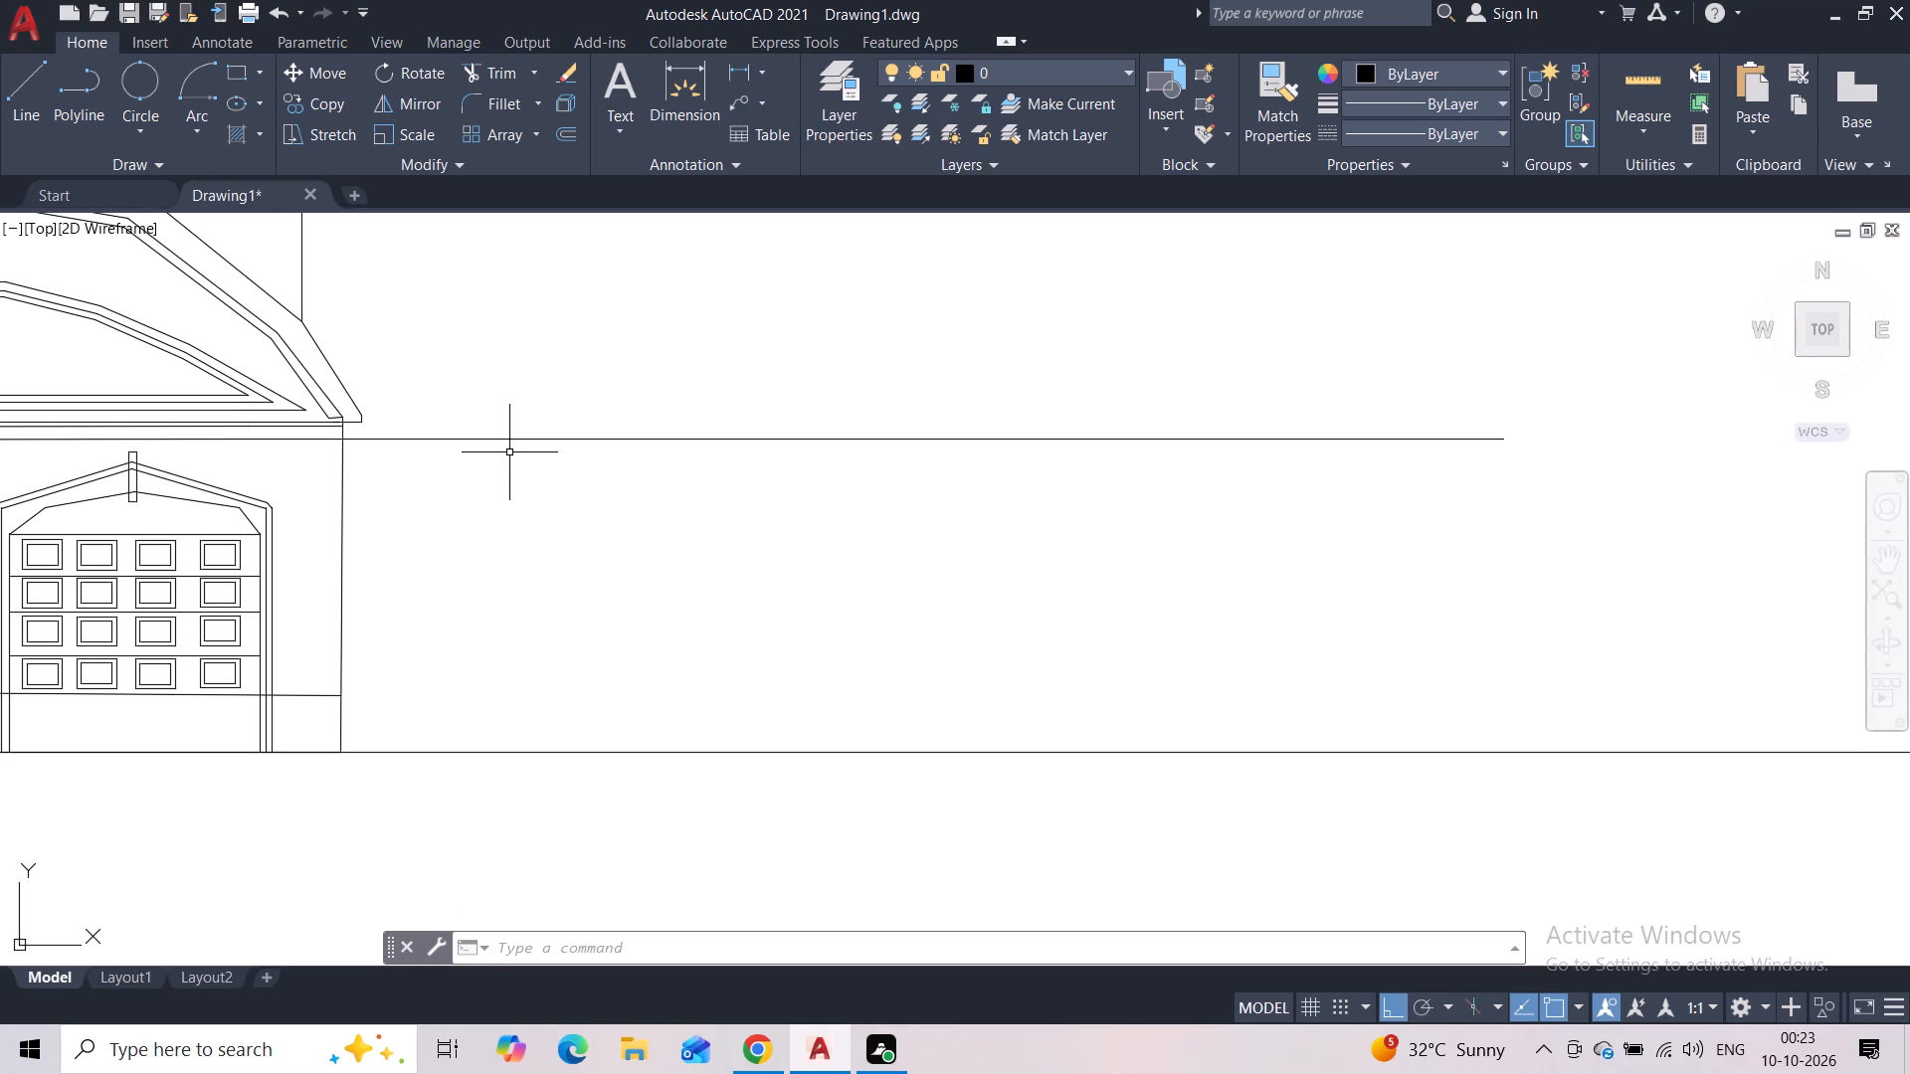
# Draw a parallel horizontal line about 43' long rightward from the upper band line's end at the right wall edge.
pyautogui.press('space')
pyautogui.scroll(2, 338, 426)
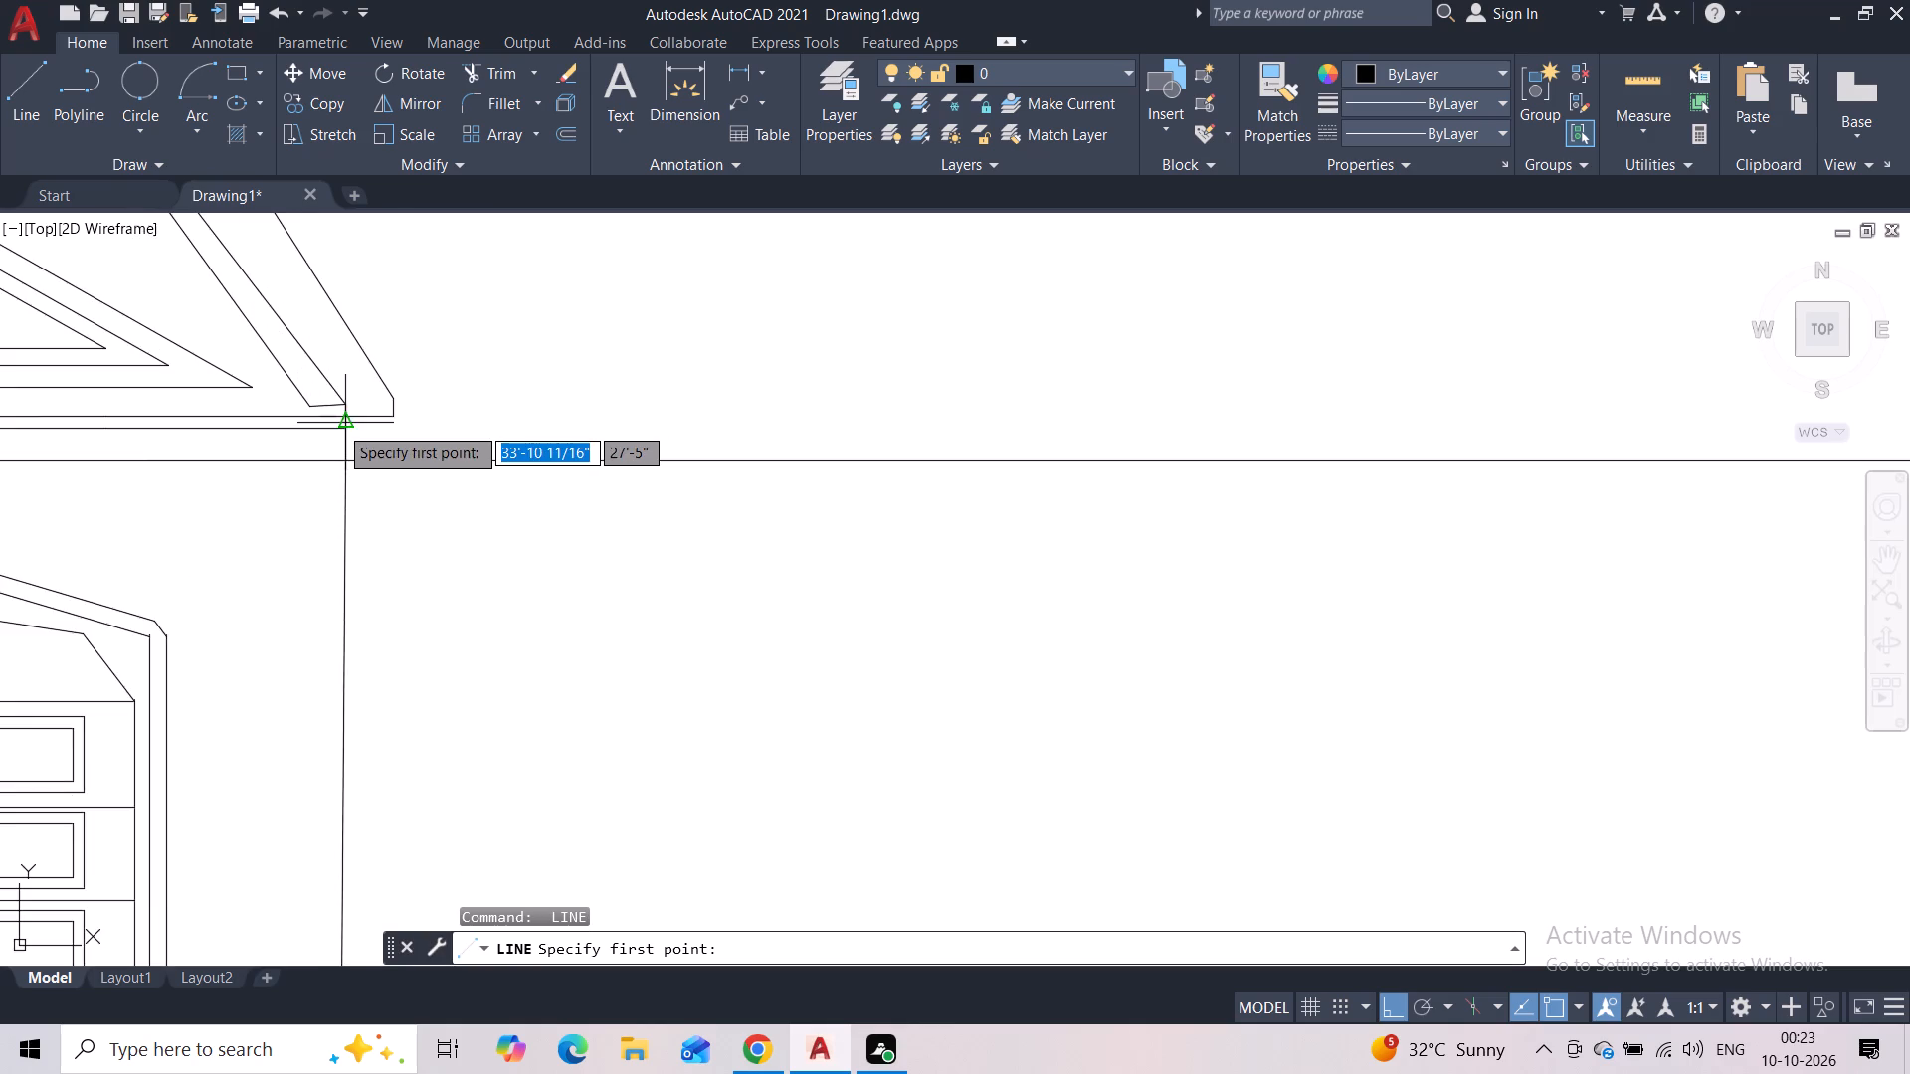
pyautogui.scroll(2, 338, 425)
pyautogui.click(371, 434)
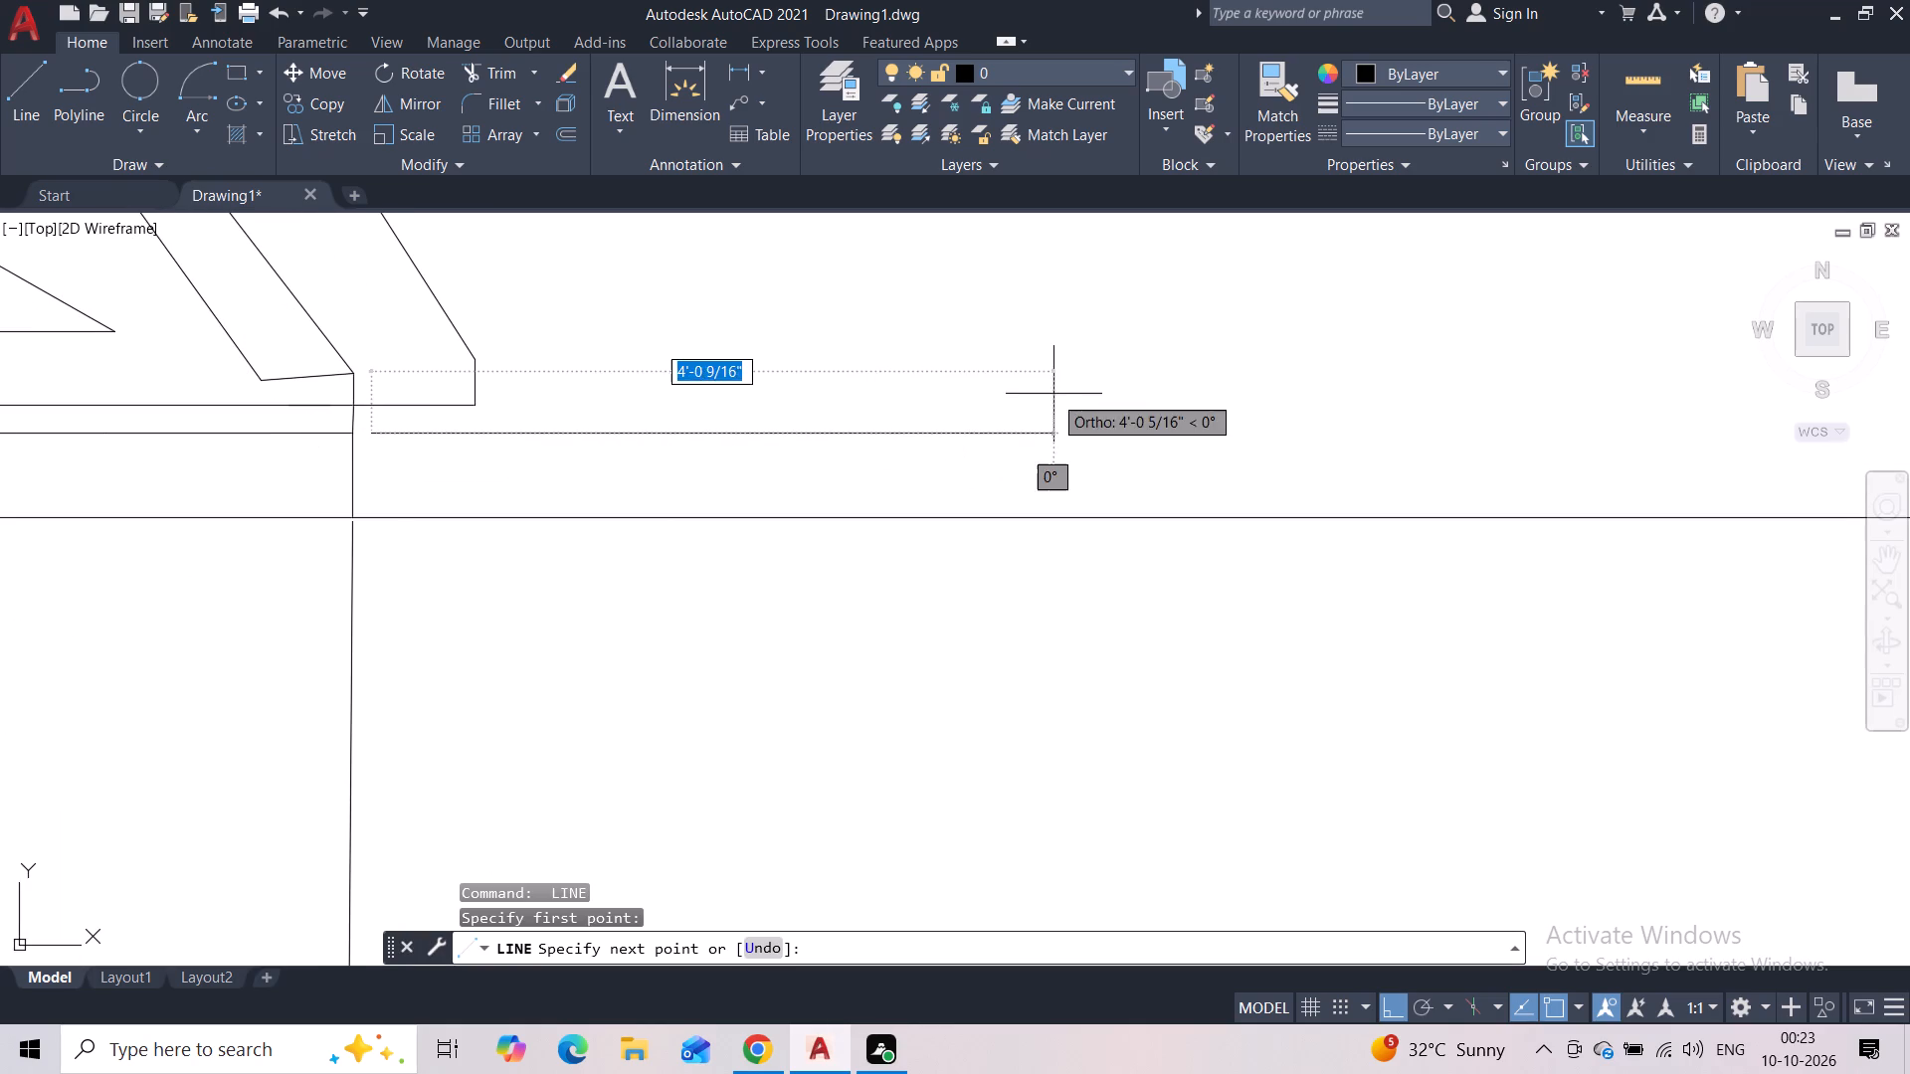
pyautogui.press('Escape')
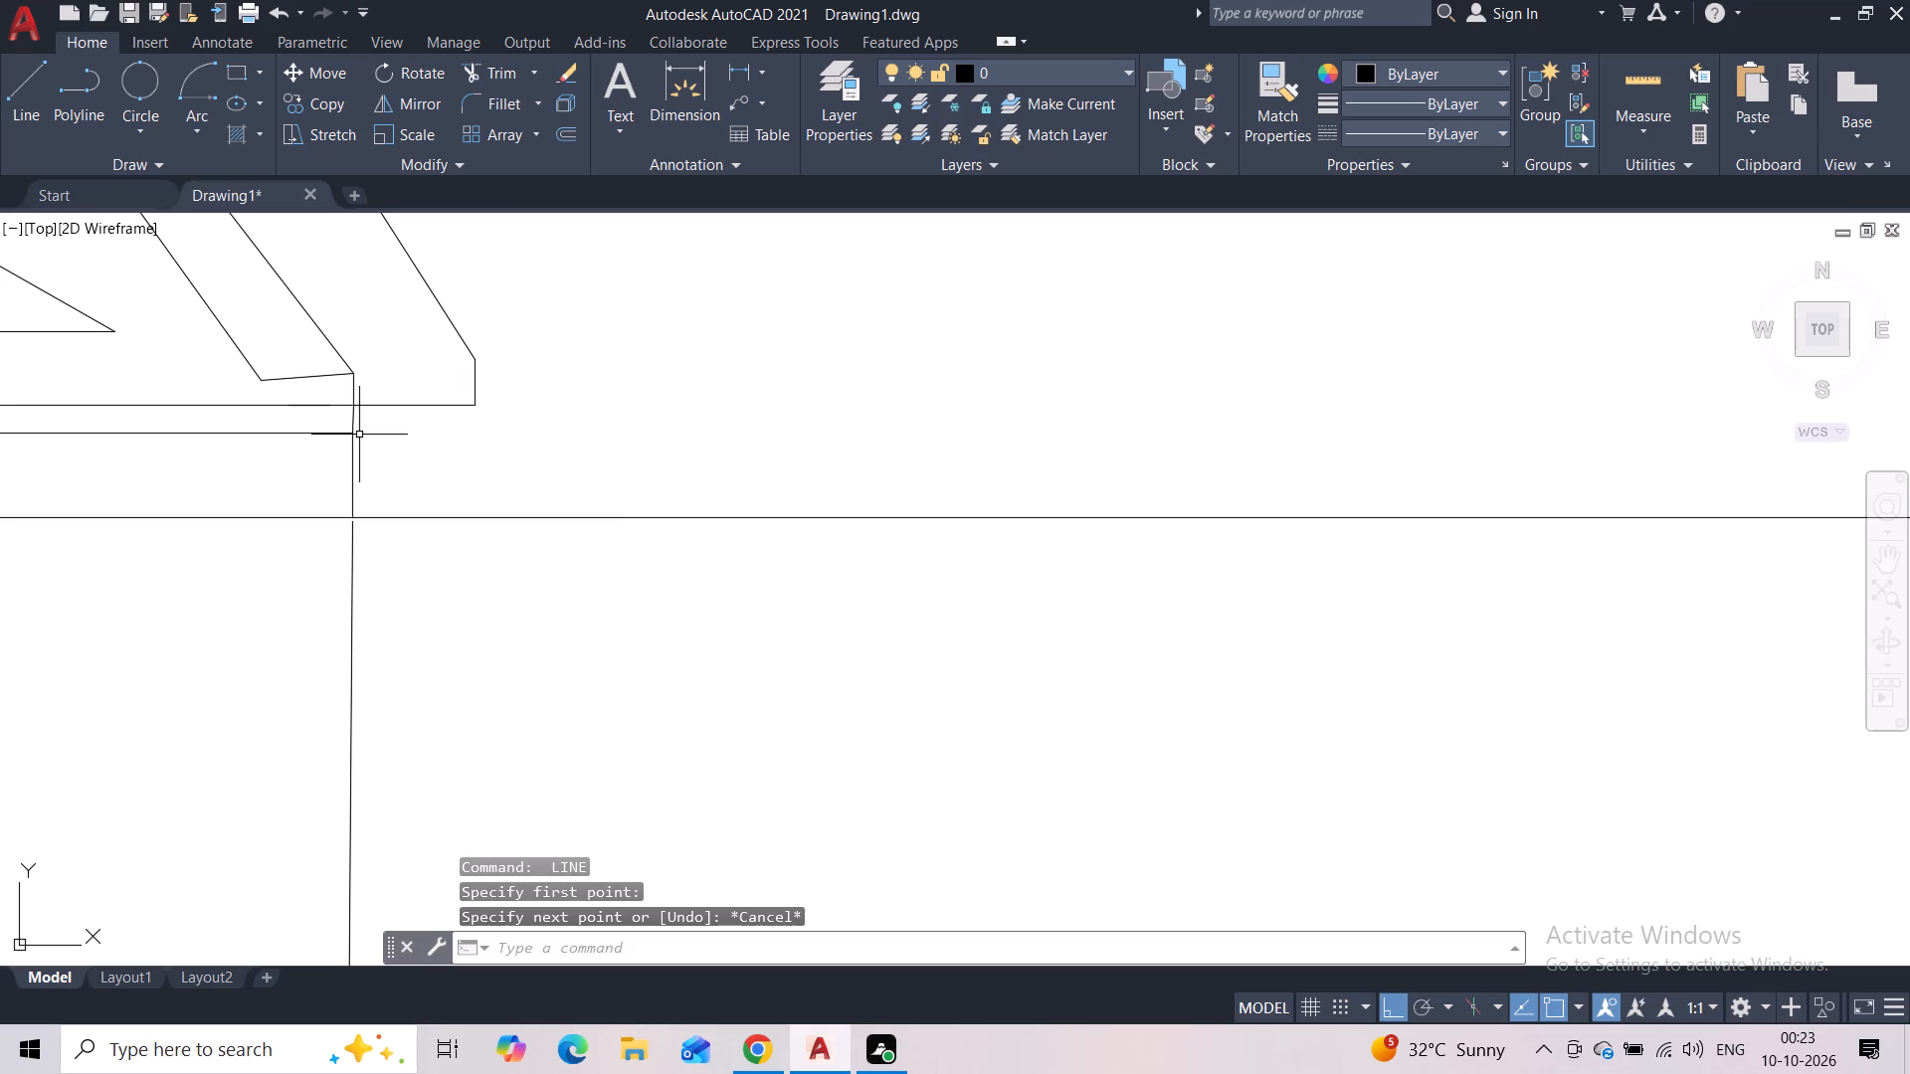
pyautogui.press('space')
pyautogui.click(349, 435)
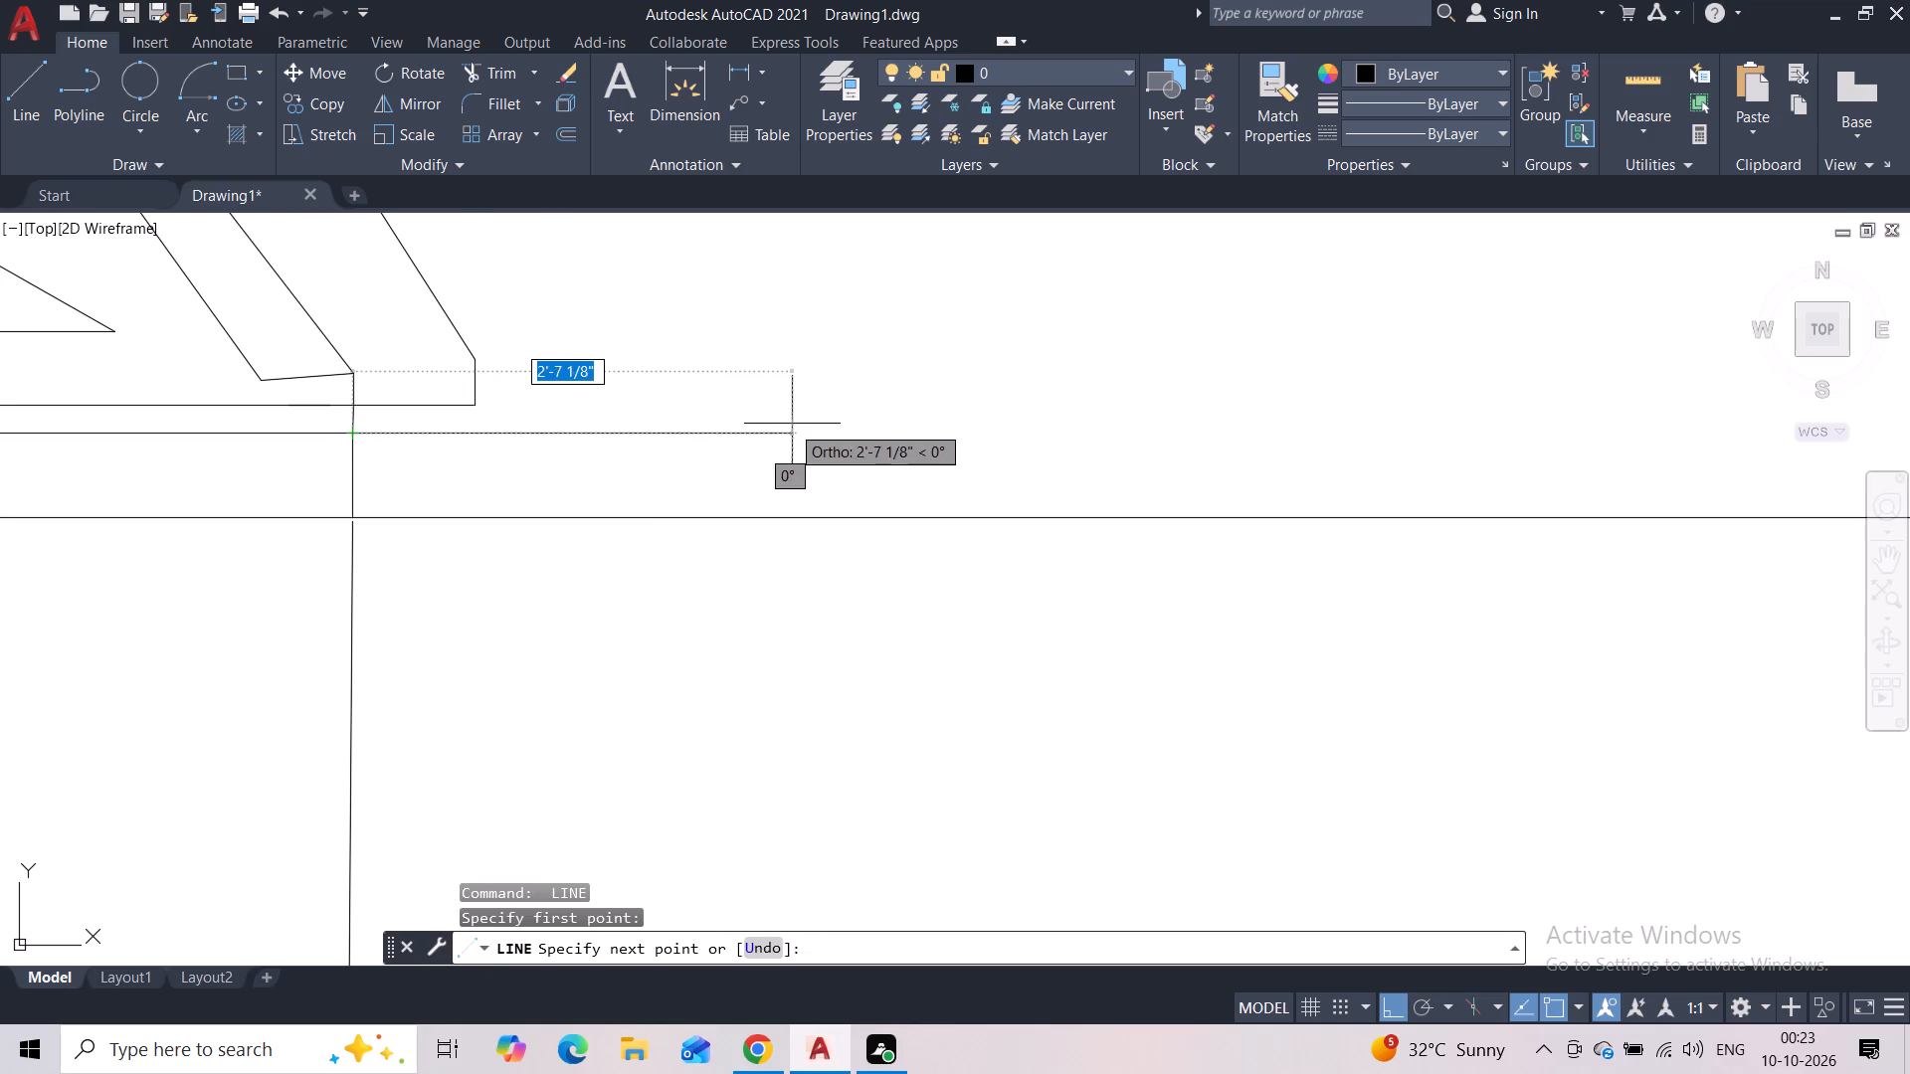
pyautogui.scroll(-2, 792, 424)
pyautogui.scroll(-3, 1375, 379)
pyautogui.moveTo(1375, 379); pyautogui.dragTo(593, 496, button='middle')
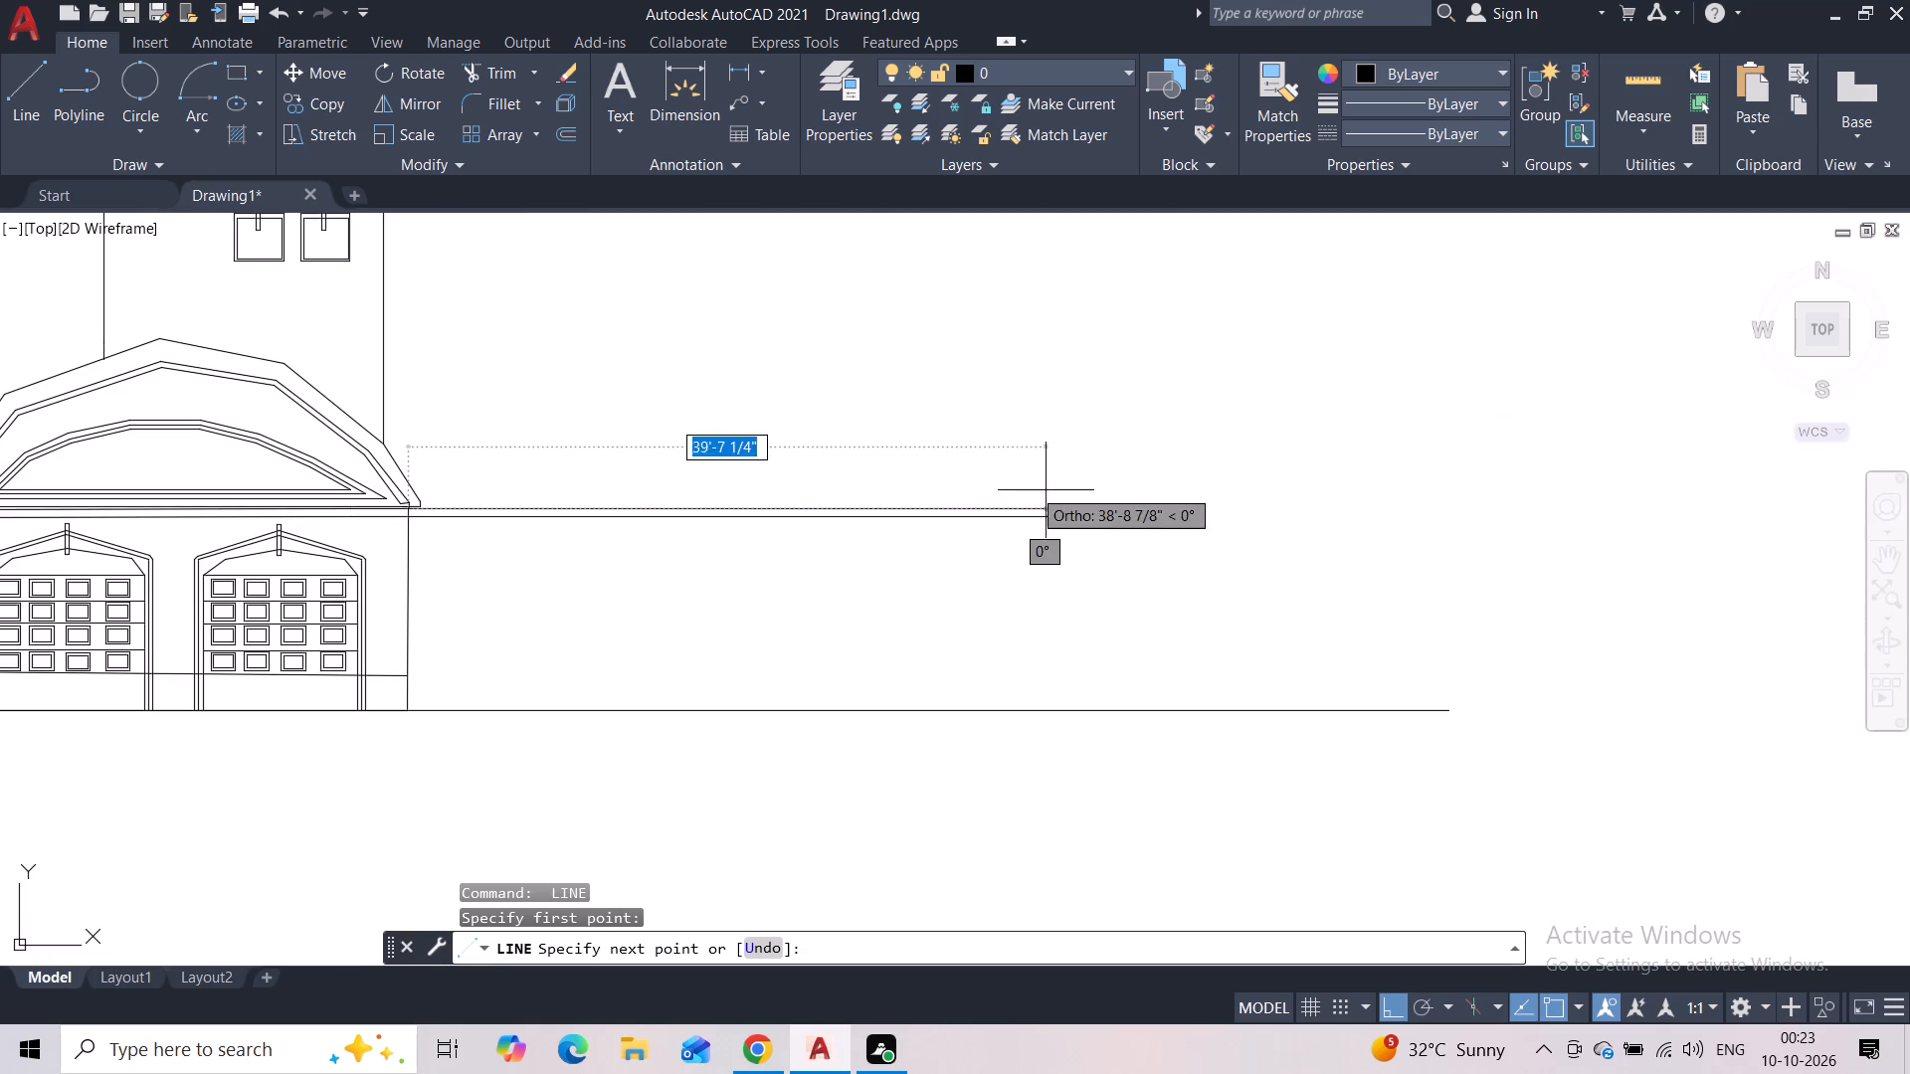
pyautogui.click(1094, 490)
pyautogui.press('Escape')
# Draw a short vertical line closing the gap in the right wall edge just below the lower band line.
pyautogui.scroll(3, 409, 531)
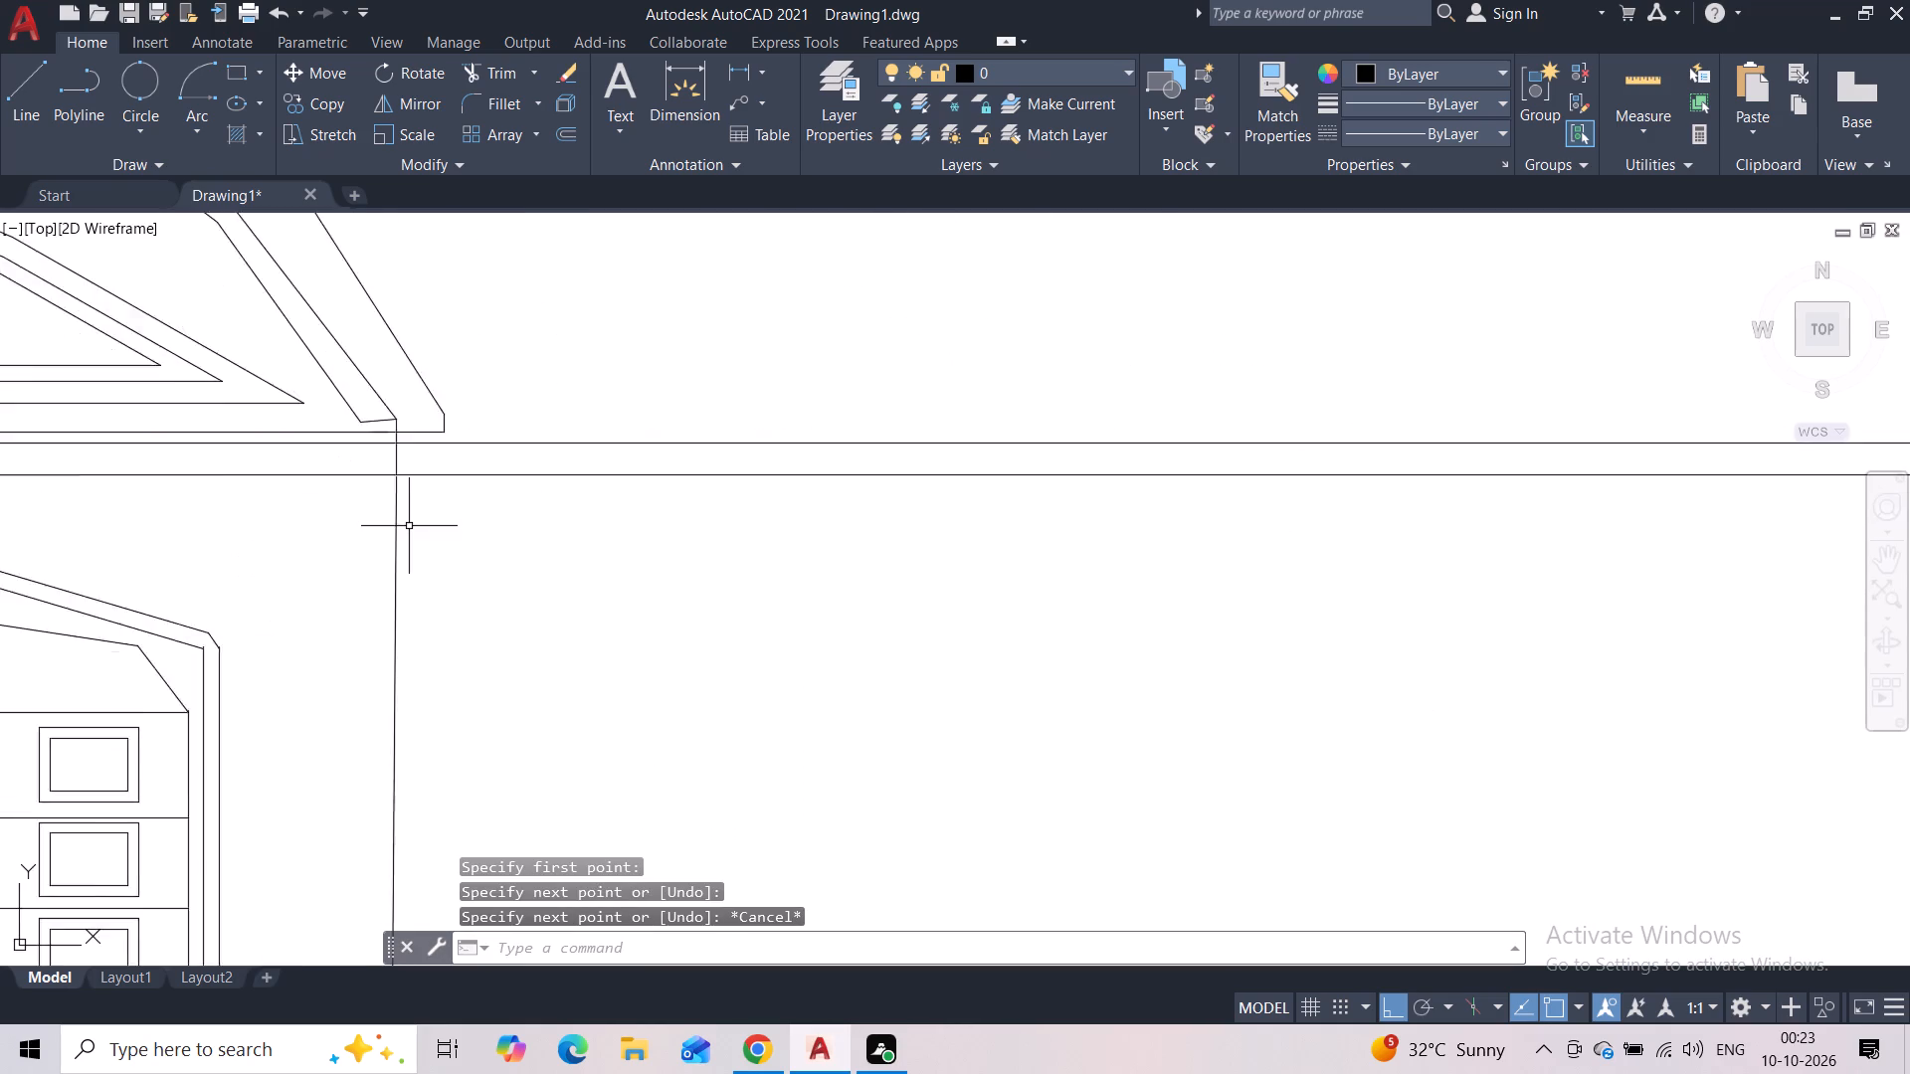
pyautogui.scroll(3, 409, 526)
pyautogui.scroll(3, 371, 380)
pyautogui.moveTo(339, 338); pyautogui.dragTo(339, 340, button='middle')
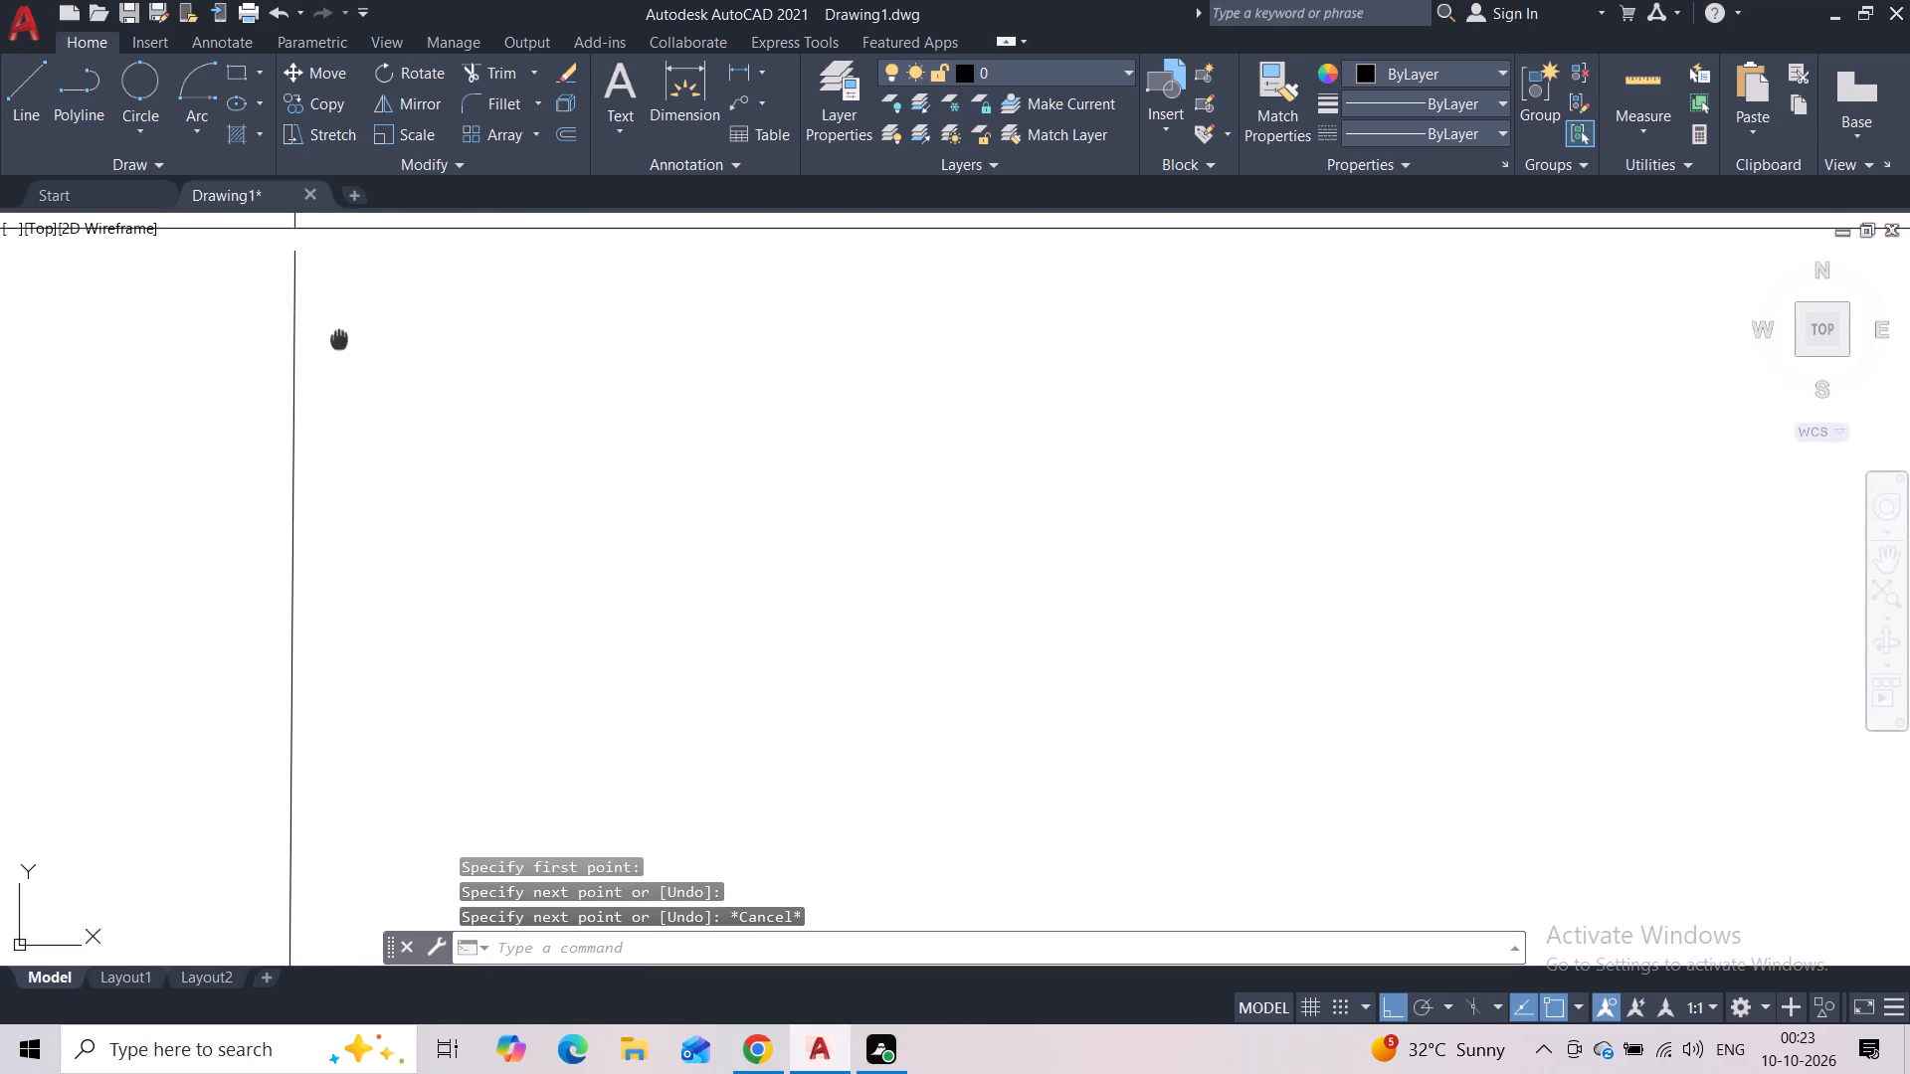
pyautogui.moveTo(339, 340); pyautogui.dragTo(353, 545, button='middle')
pyautogui.click(29, 135)
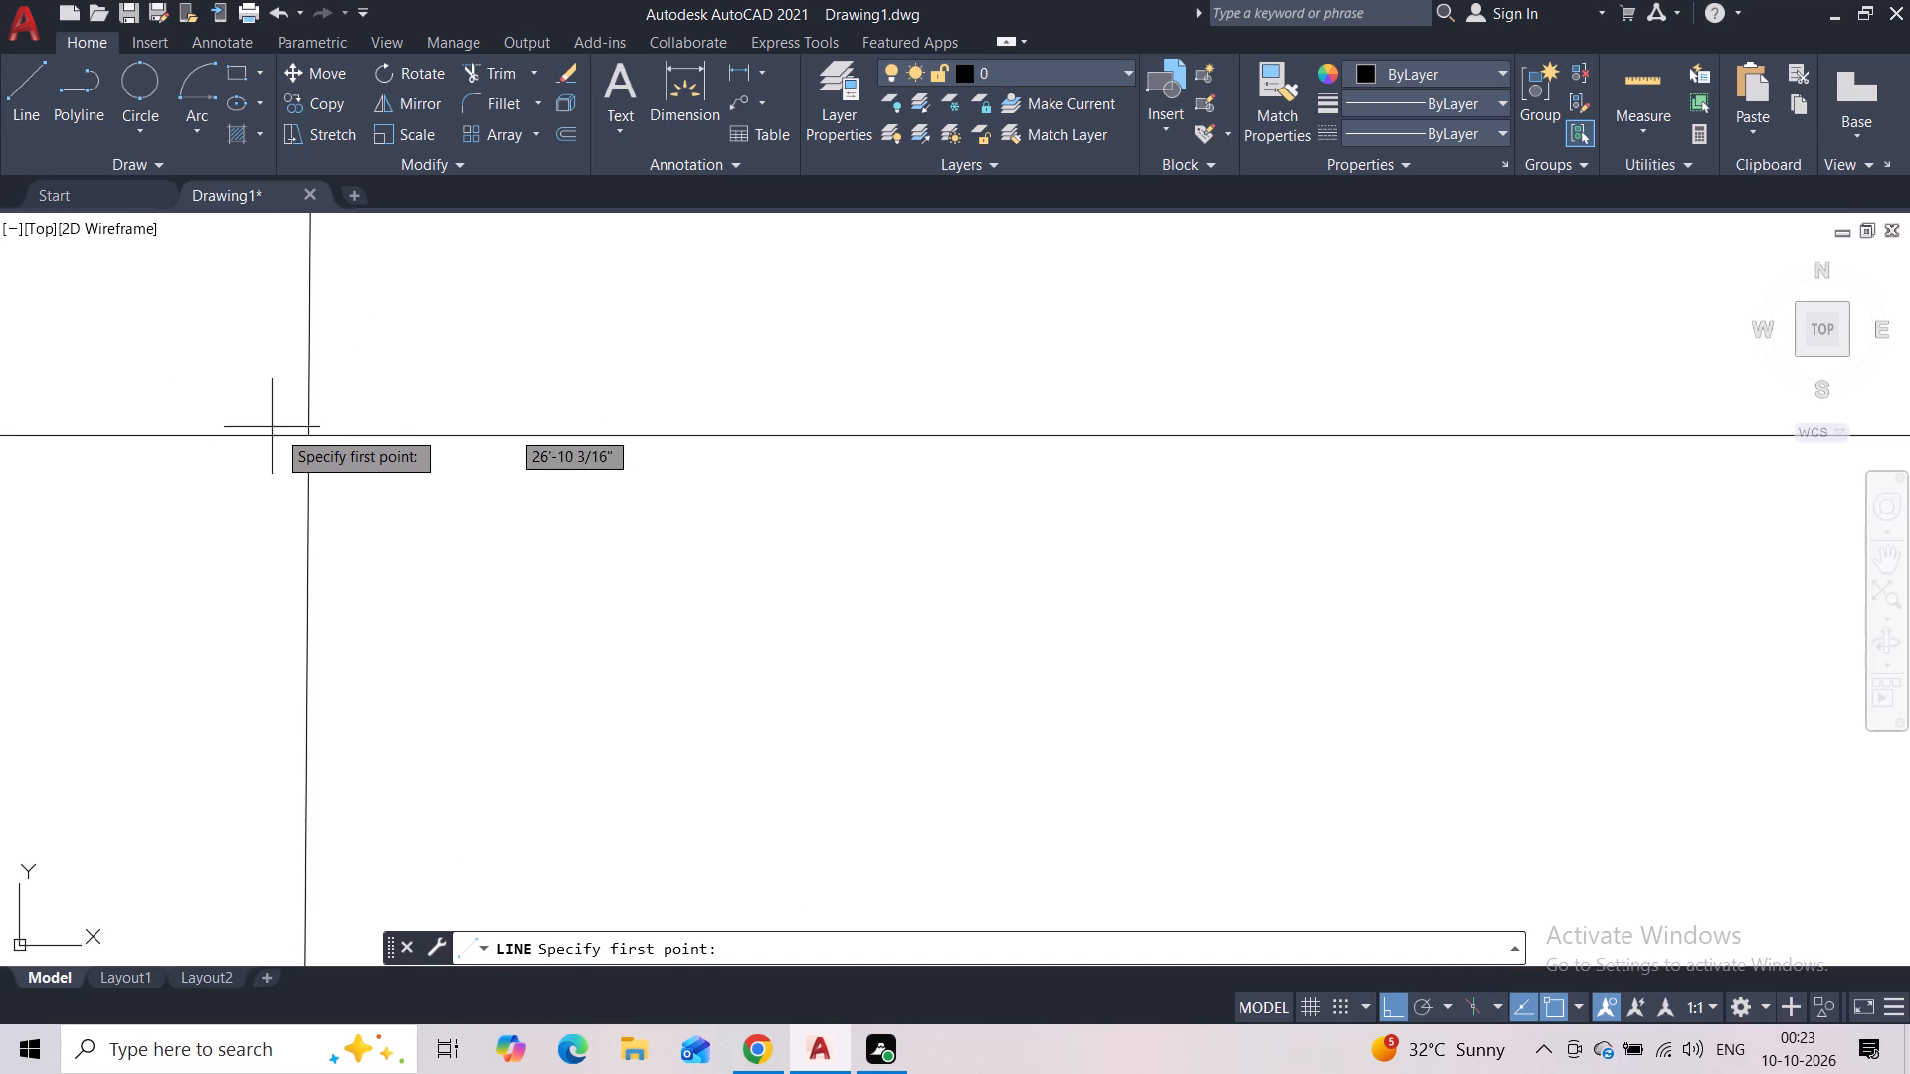
pyautogui.click(303, 439)
pyautogui.click(306, 456)
pyautogui.press('Escape')
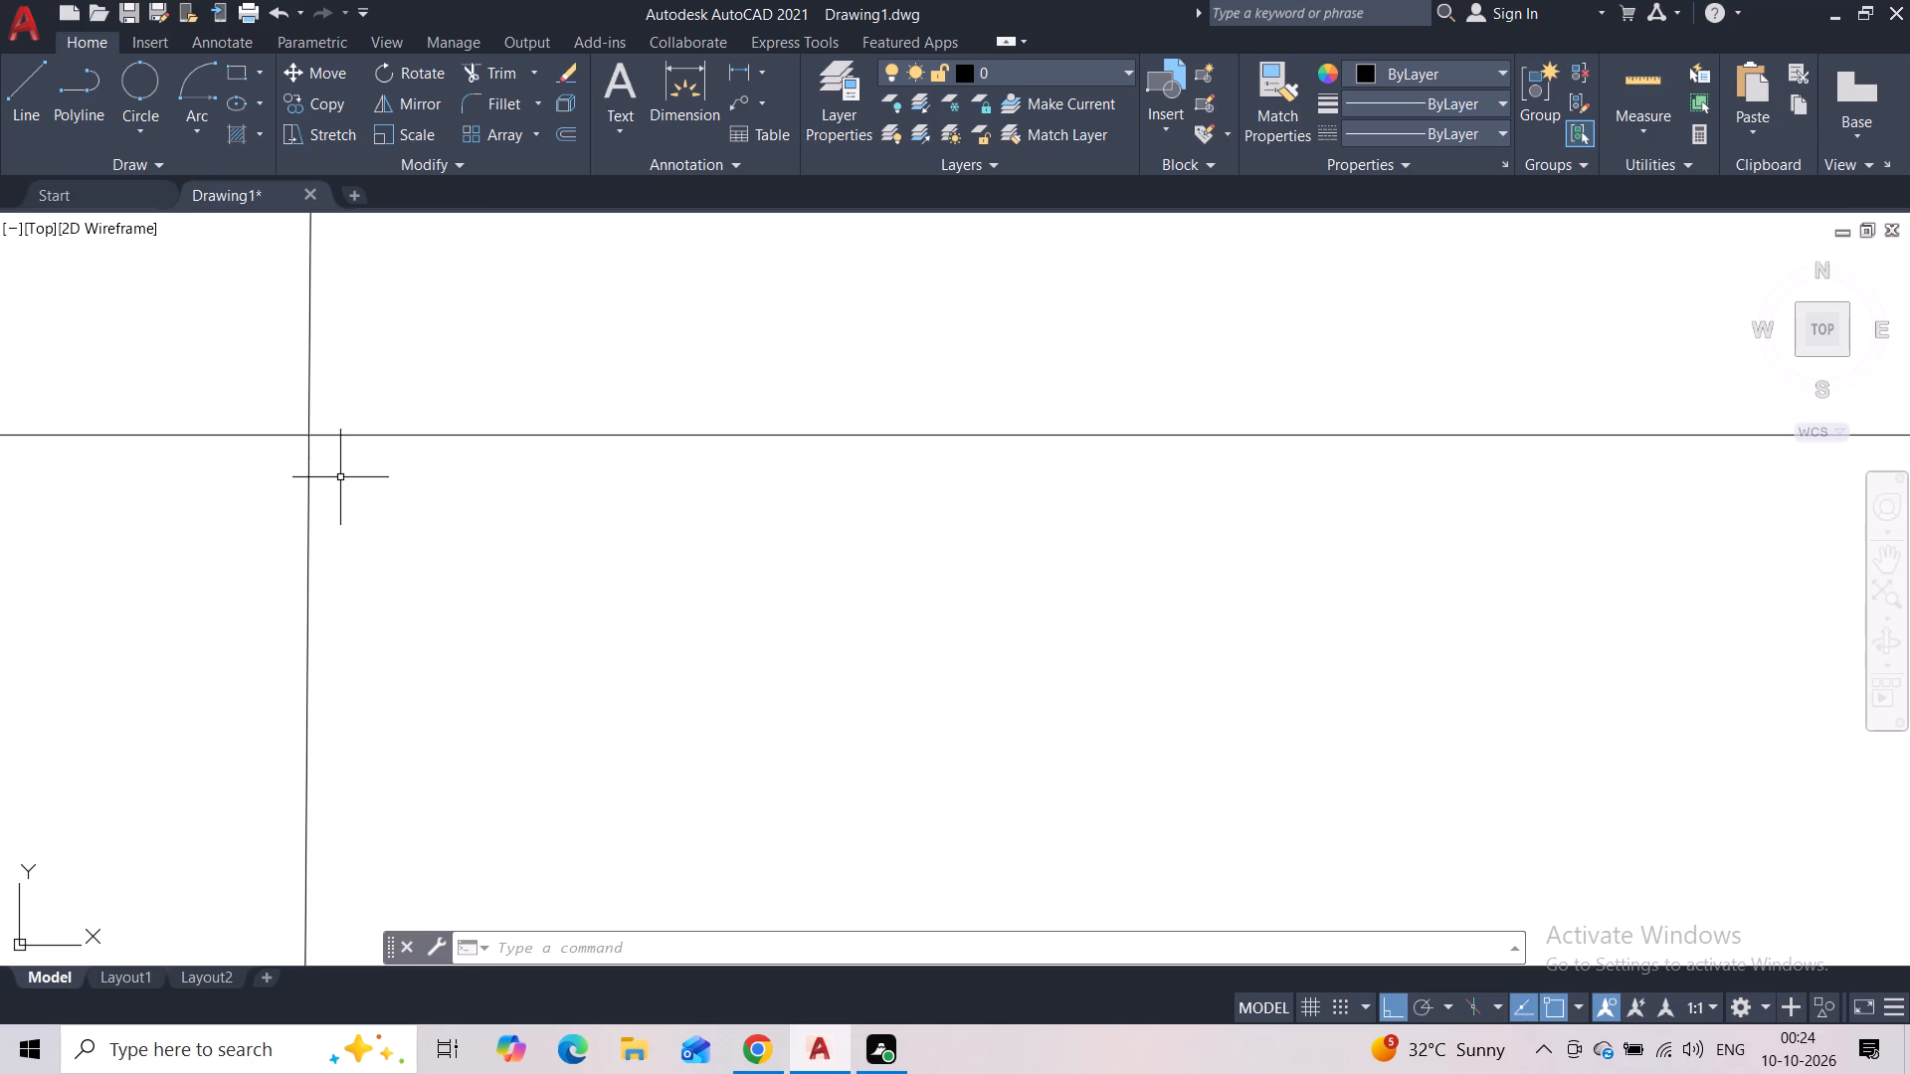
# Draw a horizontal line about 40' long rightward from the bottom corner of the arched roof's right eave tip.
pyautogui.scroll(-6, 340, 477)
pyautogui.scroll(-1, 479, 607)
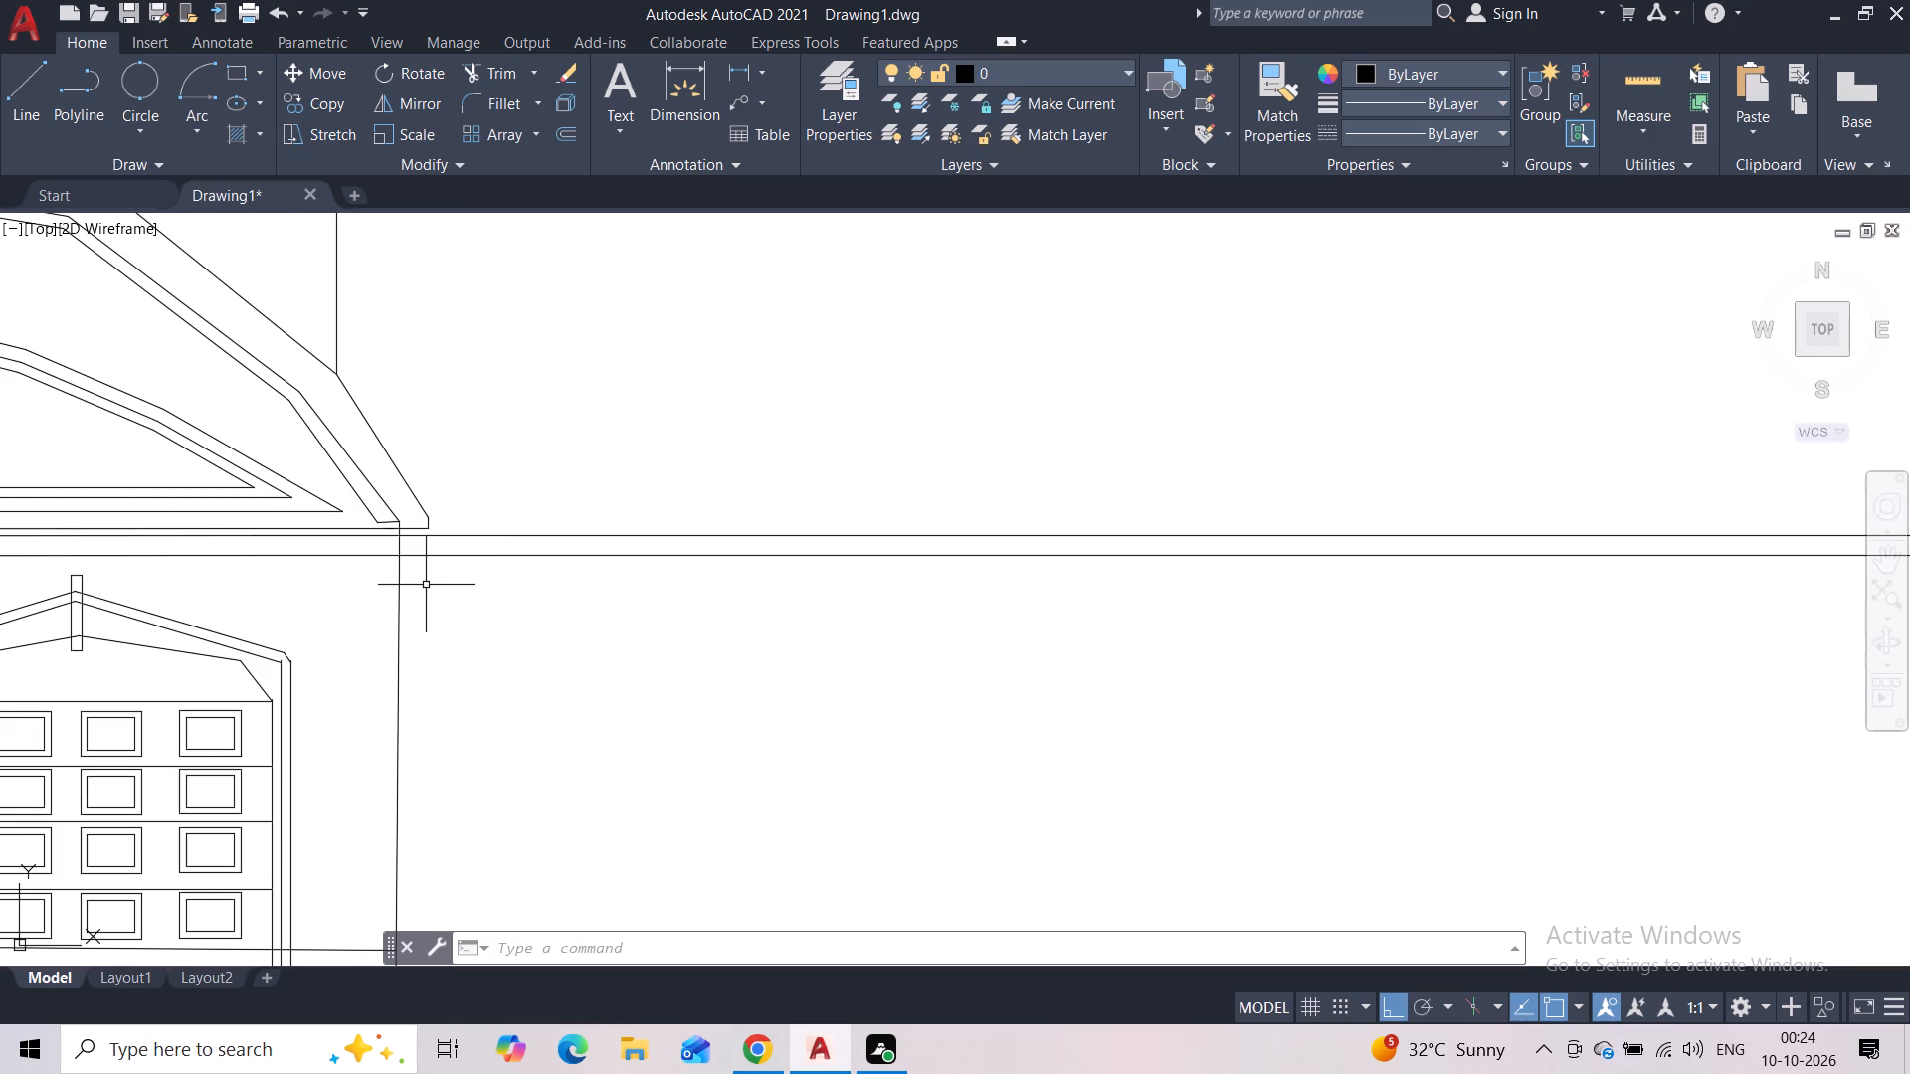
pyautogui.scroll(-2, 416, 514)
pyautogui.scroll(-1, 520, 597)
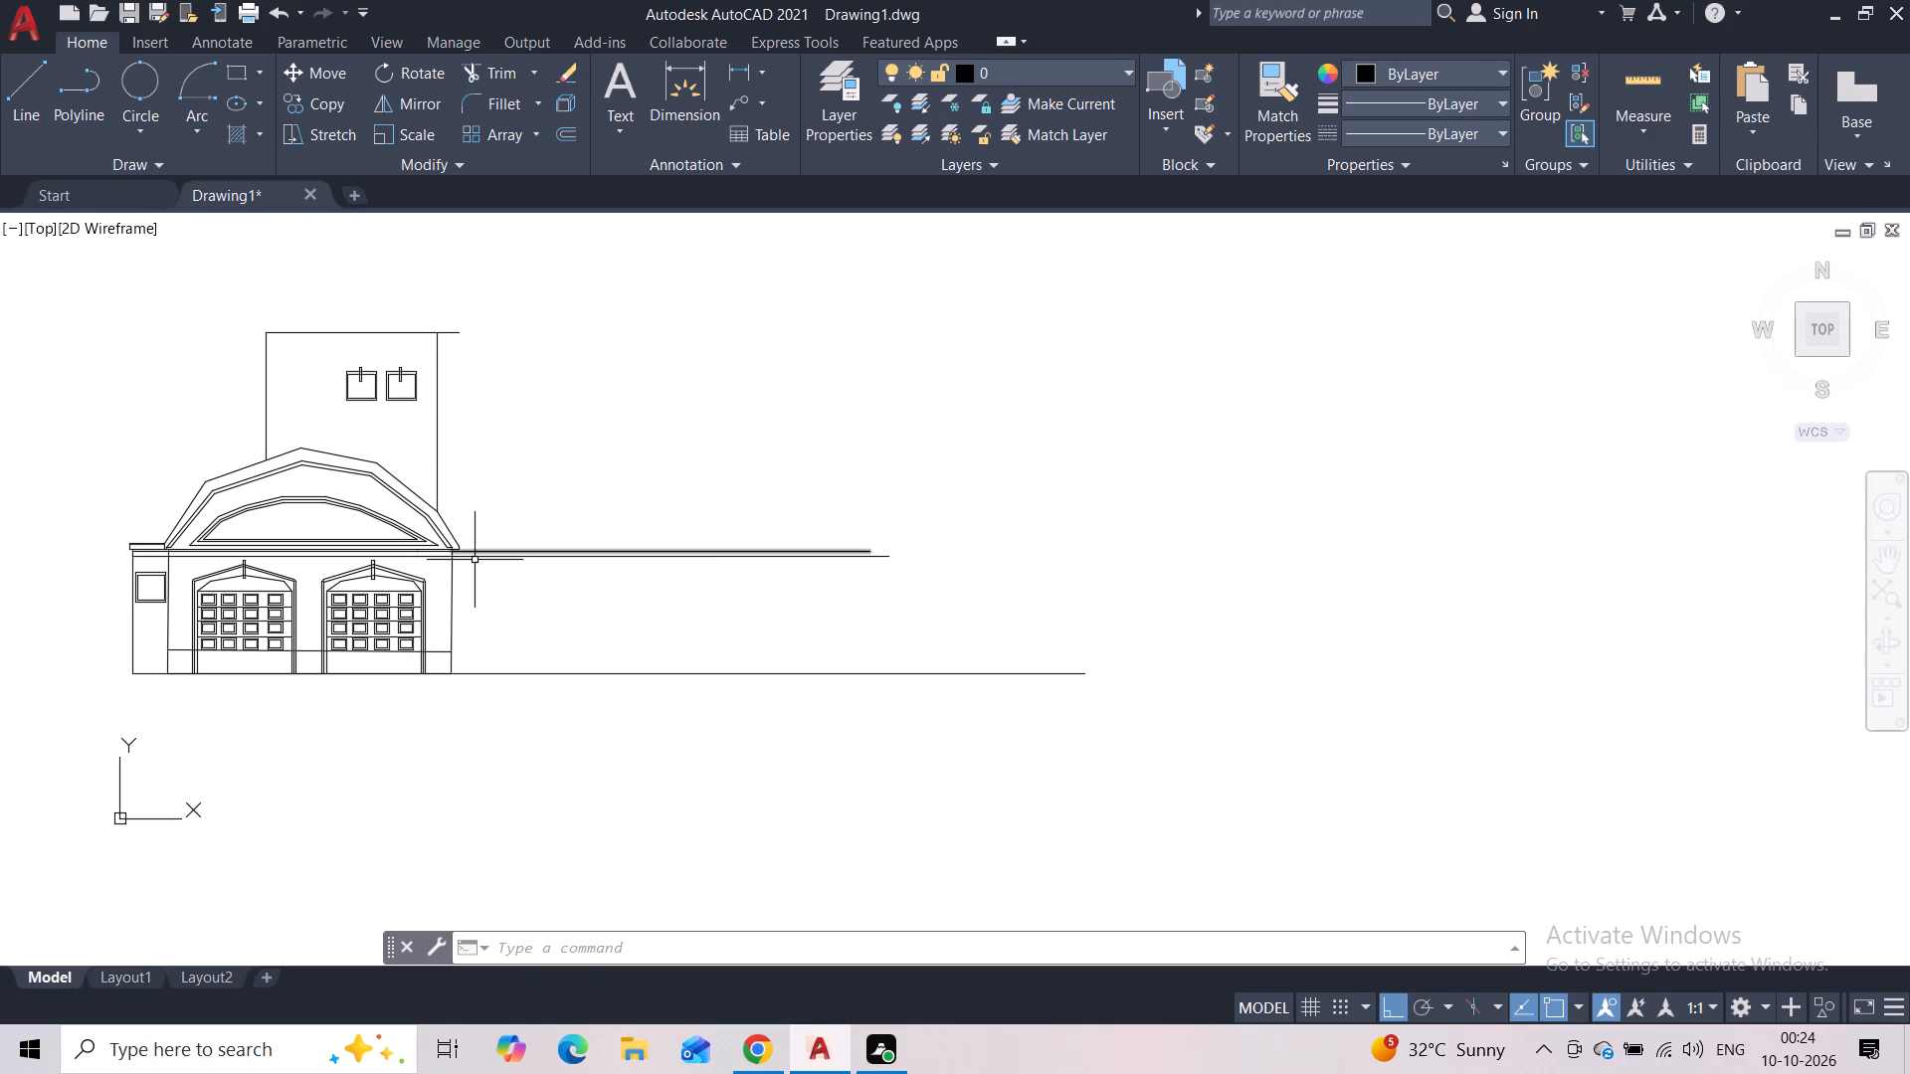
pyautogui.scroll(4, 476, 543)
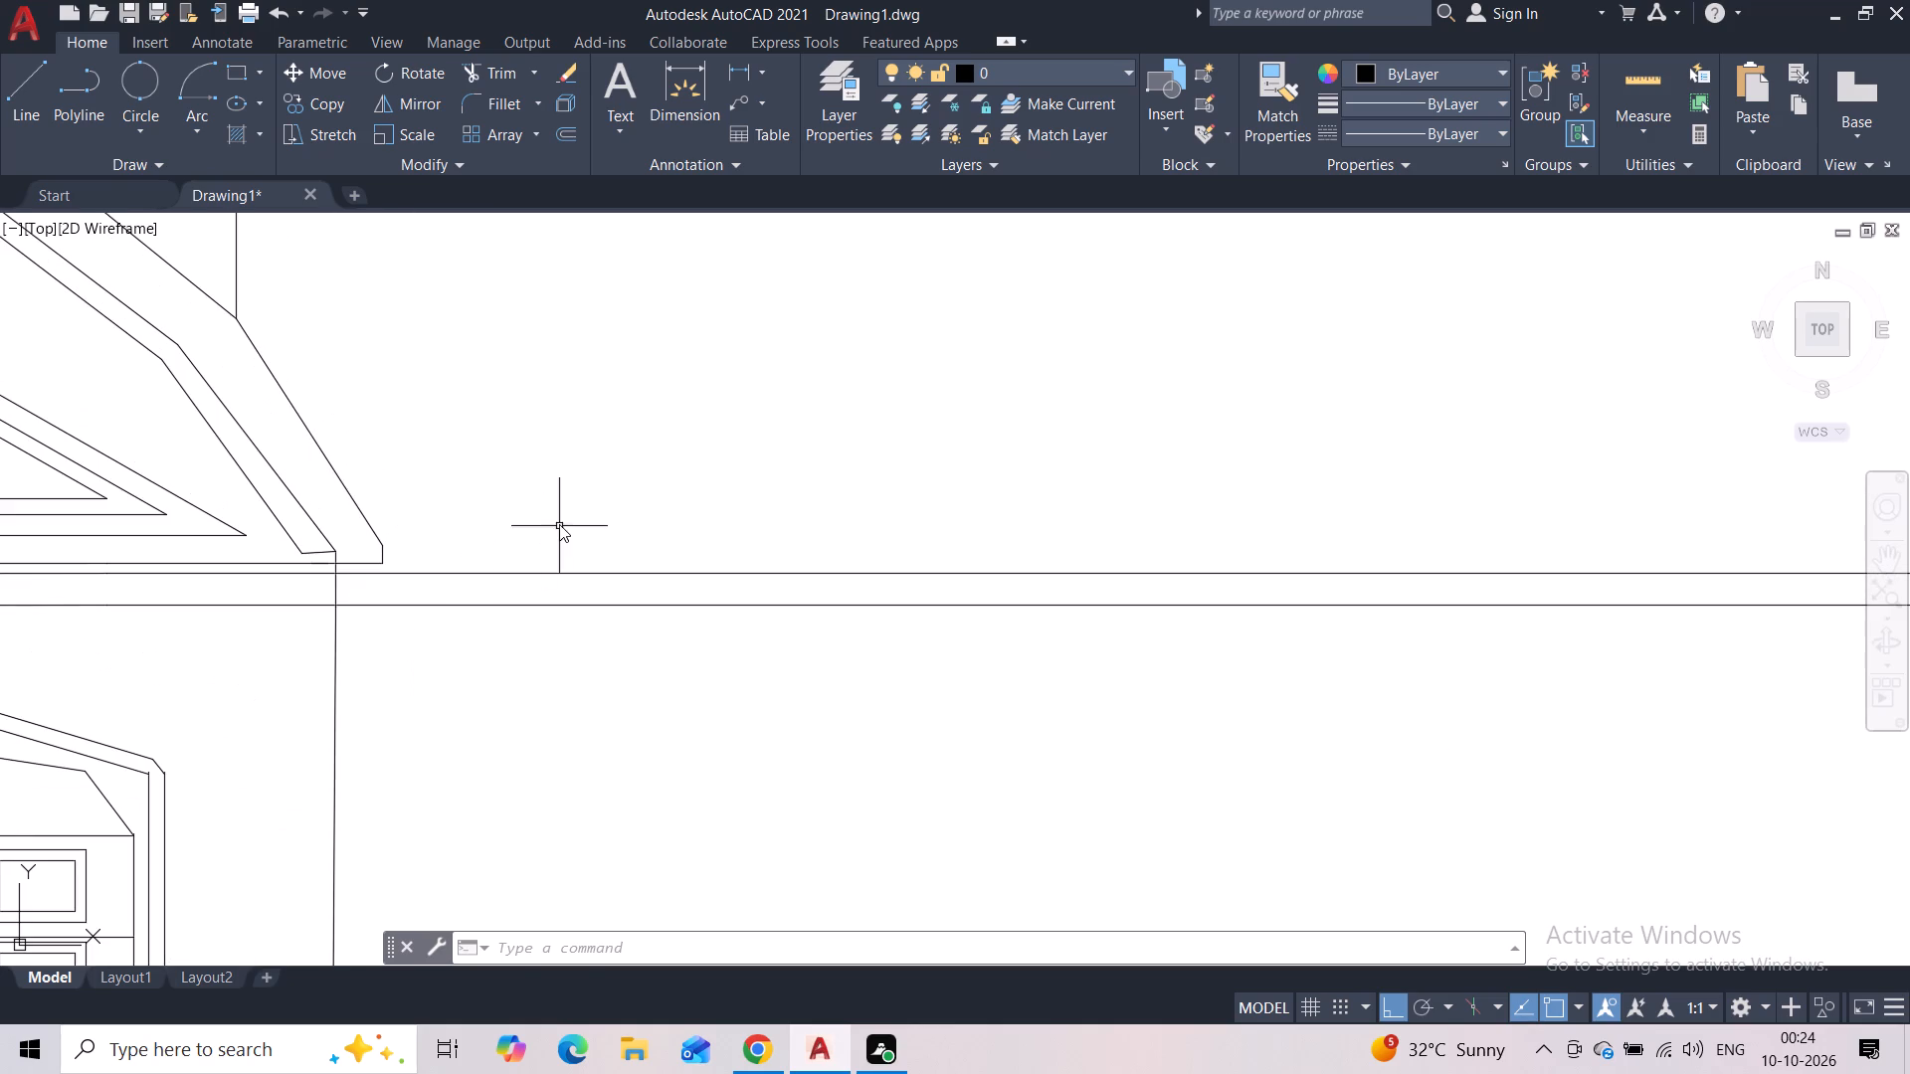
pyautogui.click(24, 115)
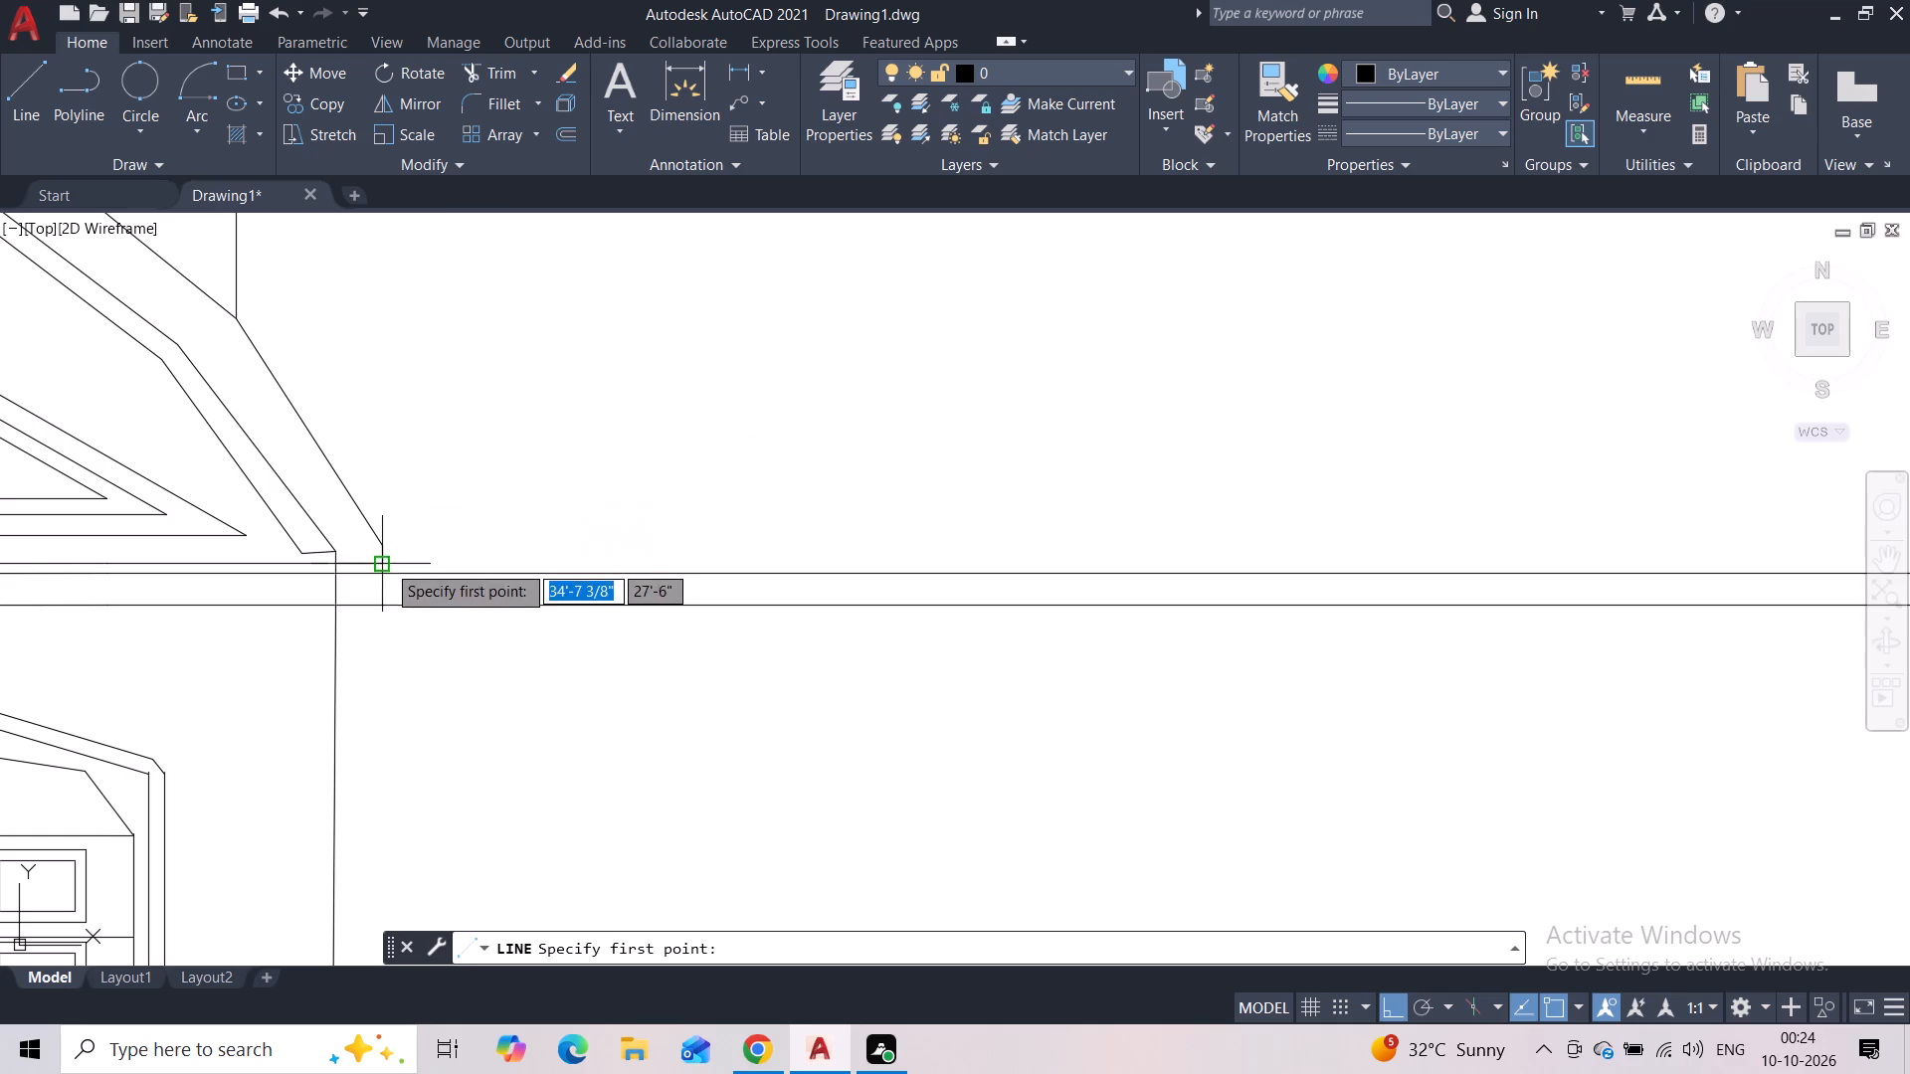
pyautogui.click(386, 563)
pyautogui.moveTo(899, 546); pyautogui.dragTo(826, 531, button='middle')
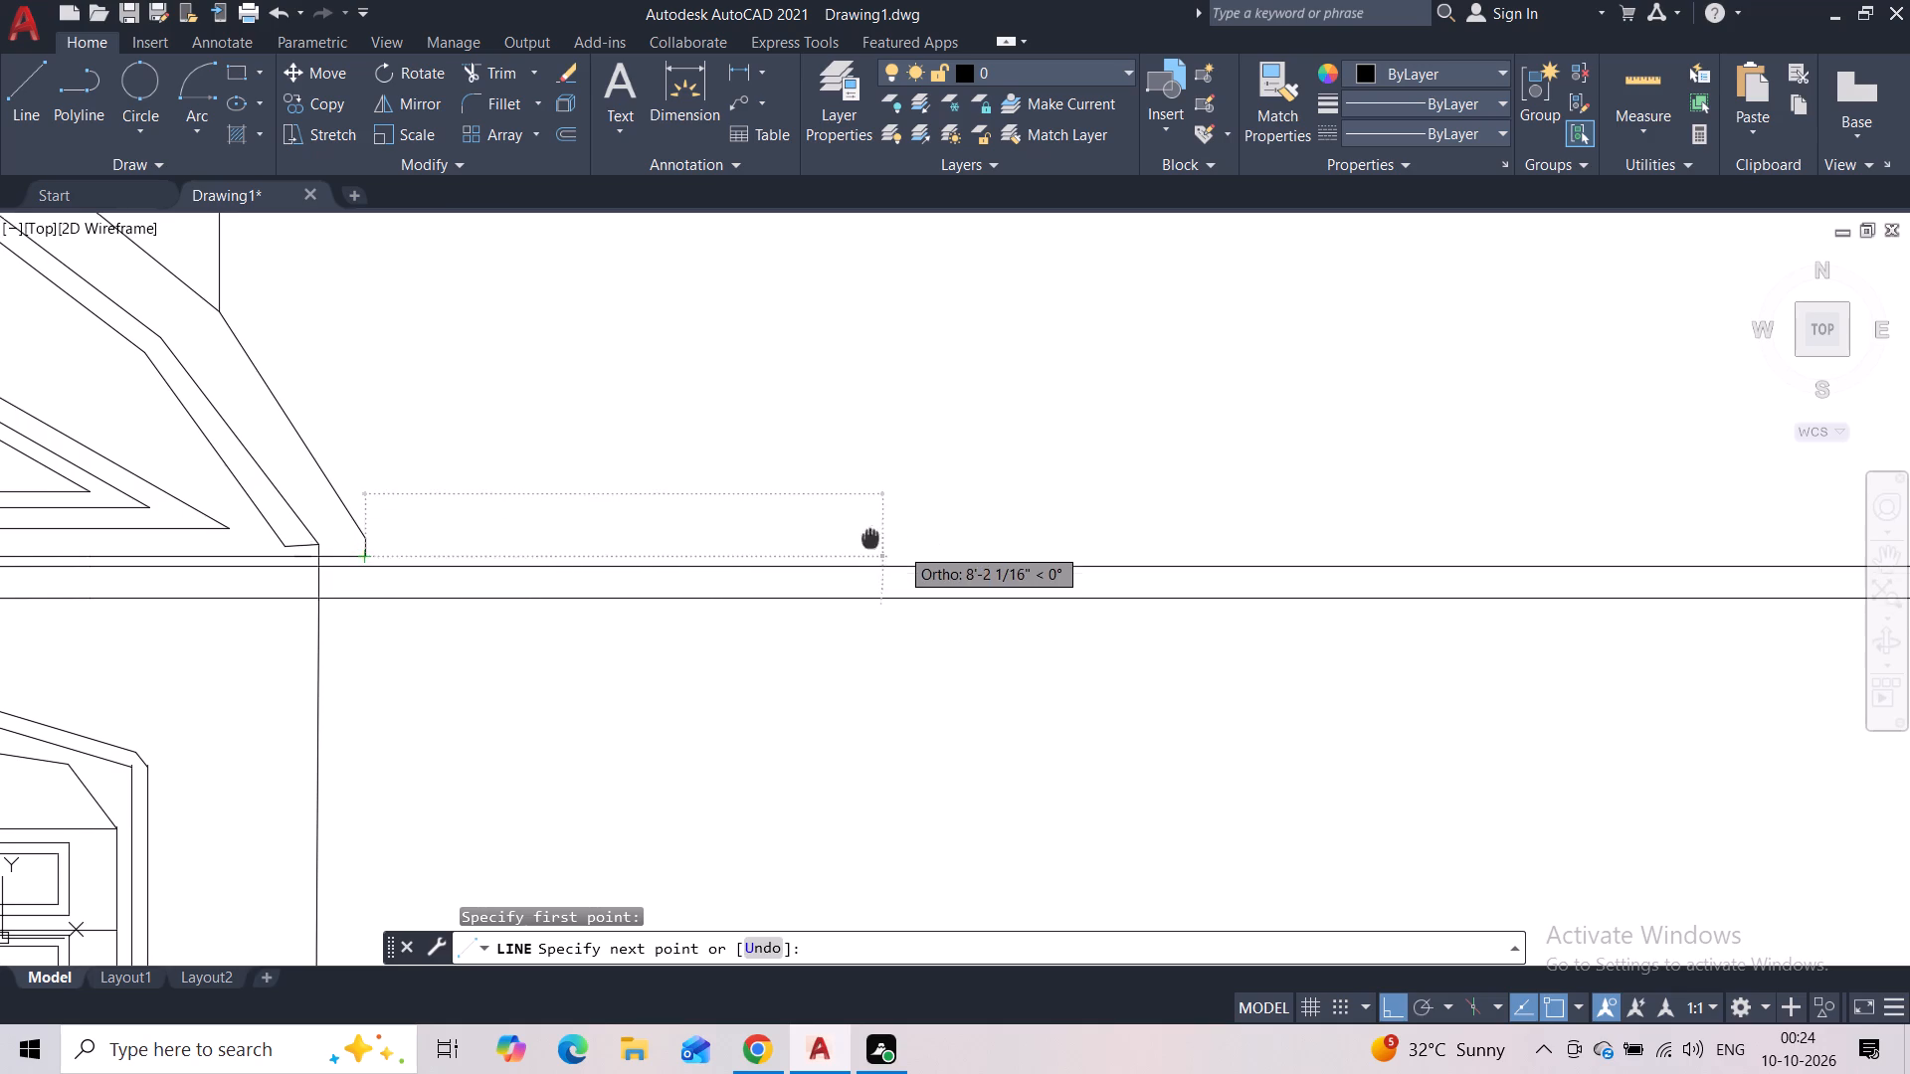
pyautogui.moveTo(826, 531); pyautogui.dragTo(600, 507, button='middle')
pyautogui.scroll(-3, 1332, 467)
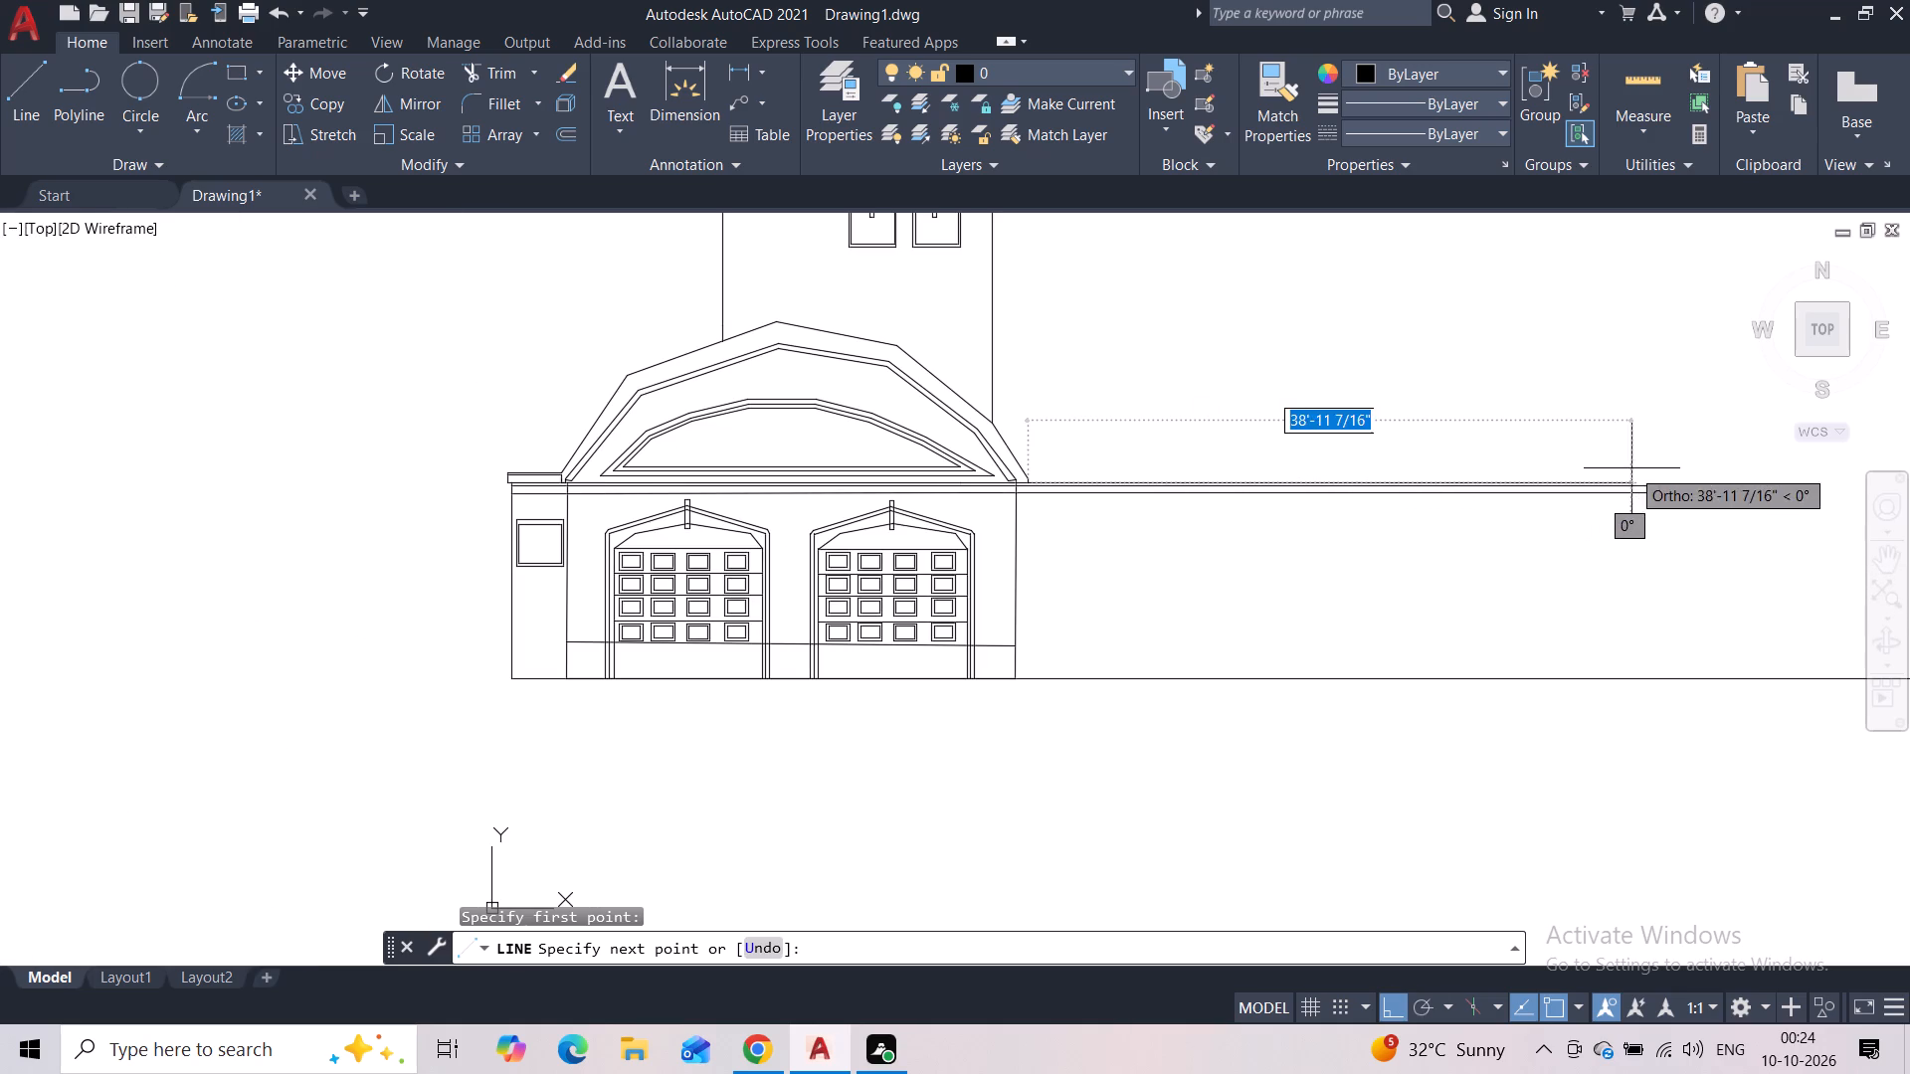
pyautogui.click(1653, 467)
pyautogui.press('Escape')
# Draw a long horizontal line rightward from the upper corner of the roof's right eave tip, ending near the ends of the band lines.
pyautogui.scroll(5, 1021, 479)
pyautogui.press('space')
pyautogui.click(1048, 470)
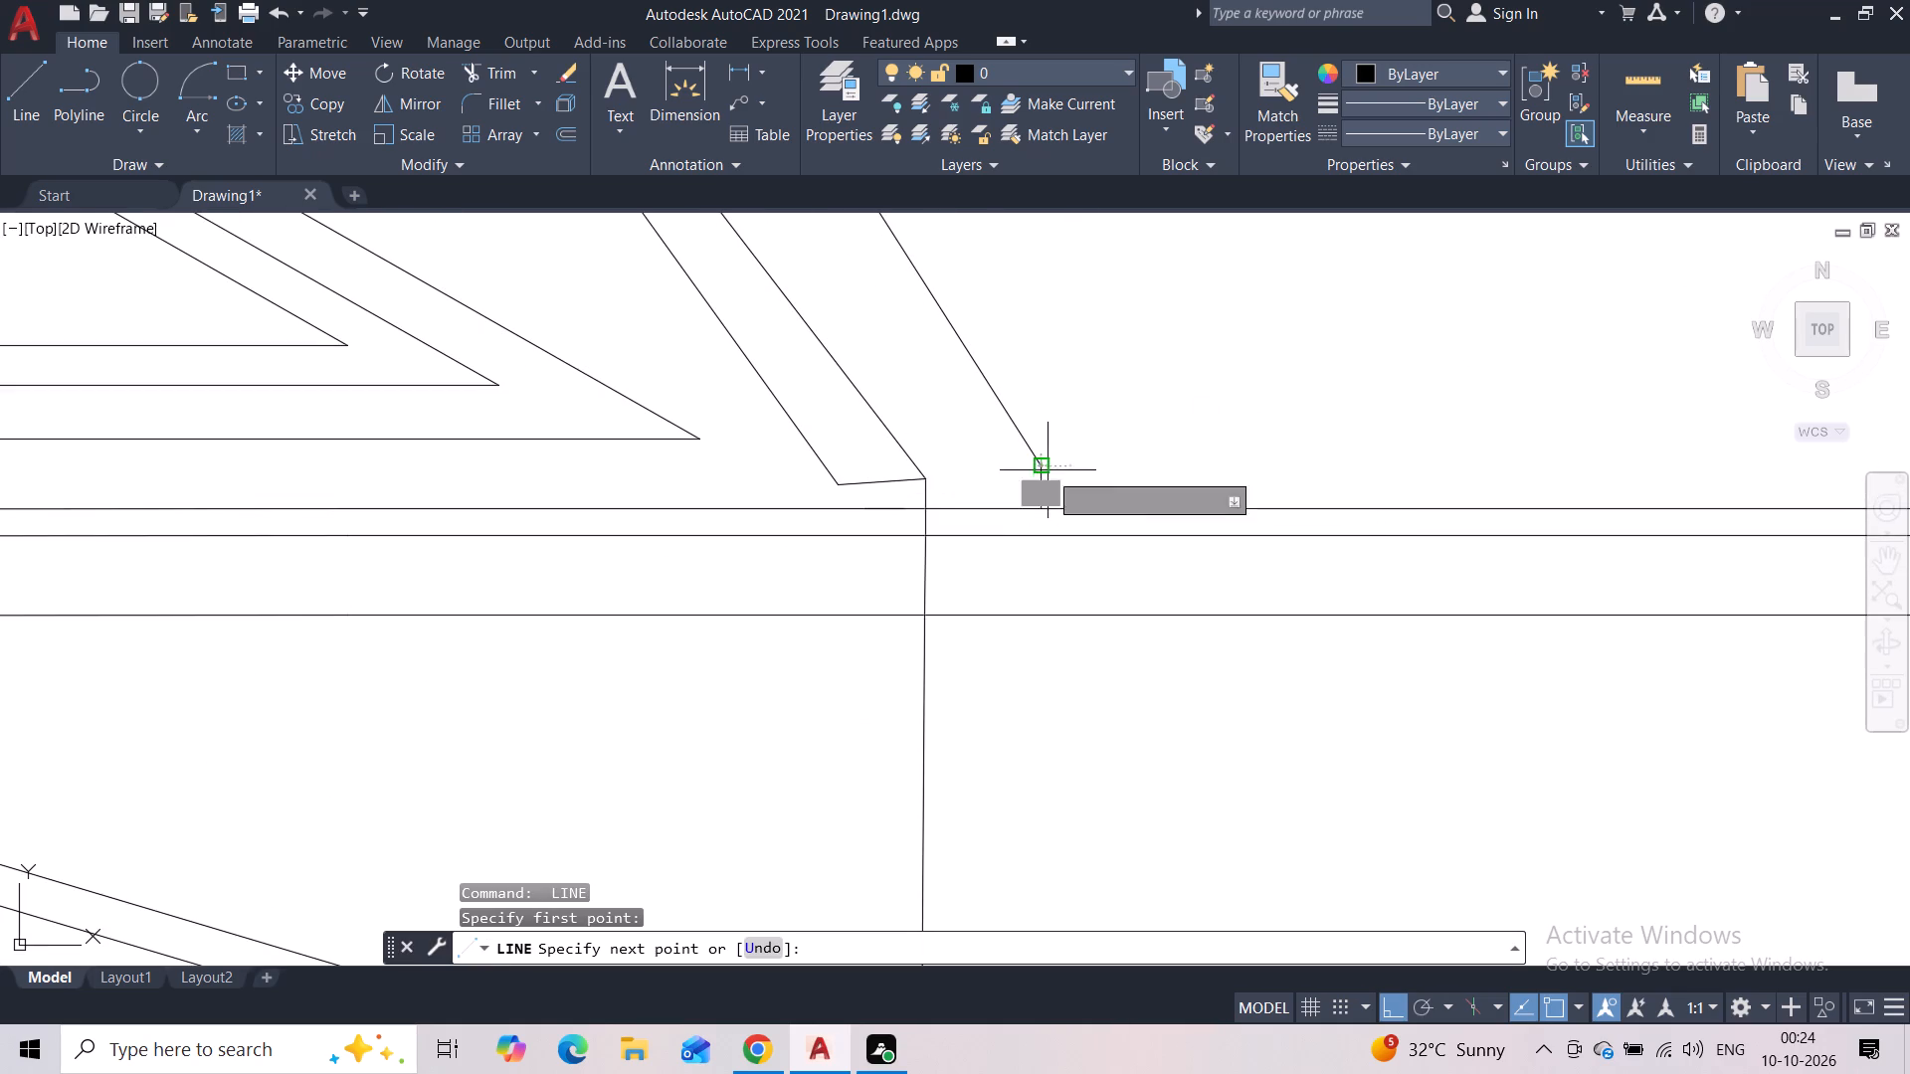
pyautogui.moveTo(1165, 460); pyautogui.dragTo(461, 445, button='middle')
pyautogui.scroll(-4, 457, 450)
pyautogui.scroll(-2, 1228, 448)
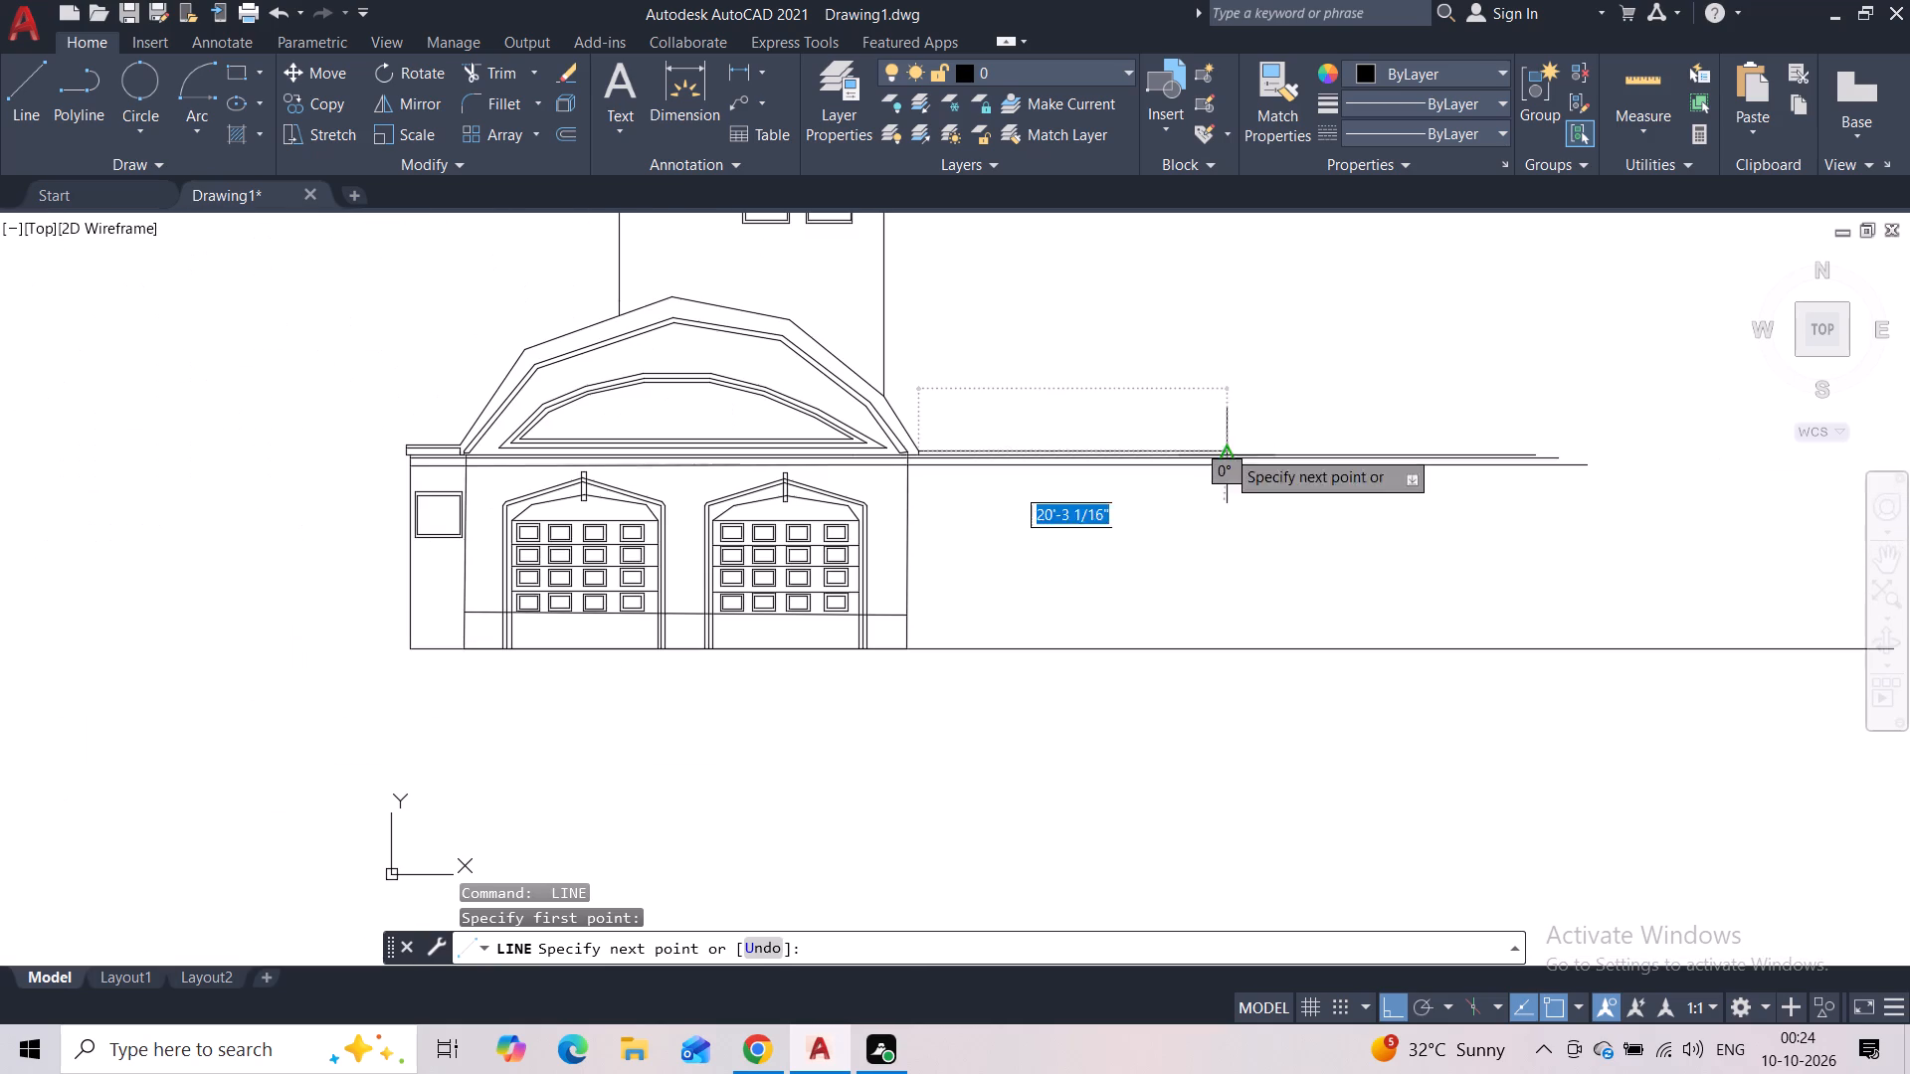
pyautogui.click(1578, 428)
pyautogui.press('Escape')
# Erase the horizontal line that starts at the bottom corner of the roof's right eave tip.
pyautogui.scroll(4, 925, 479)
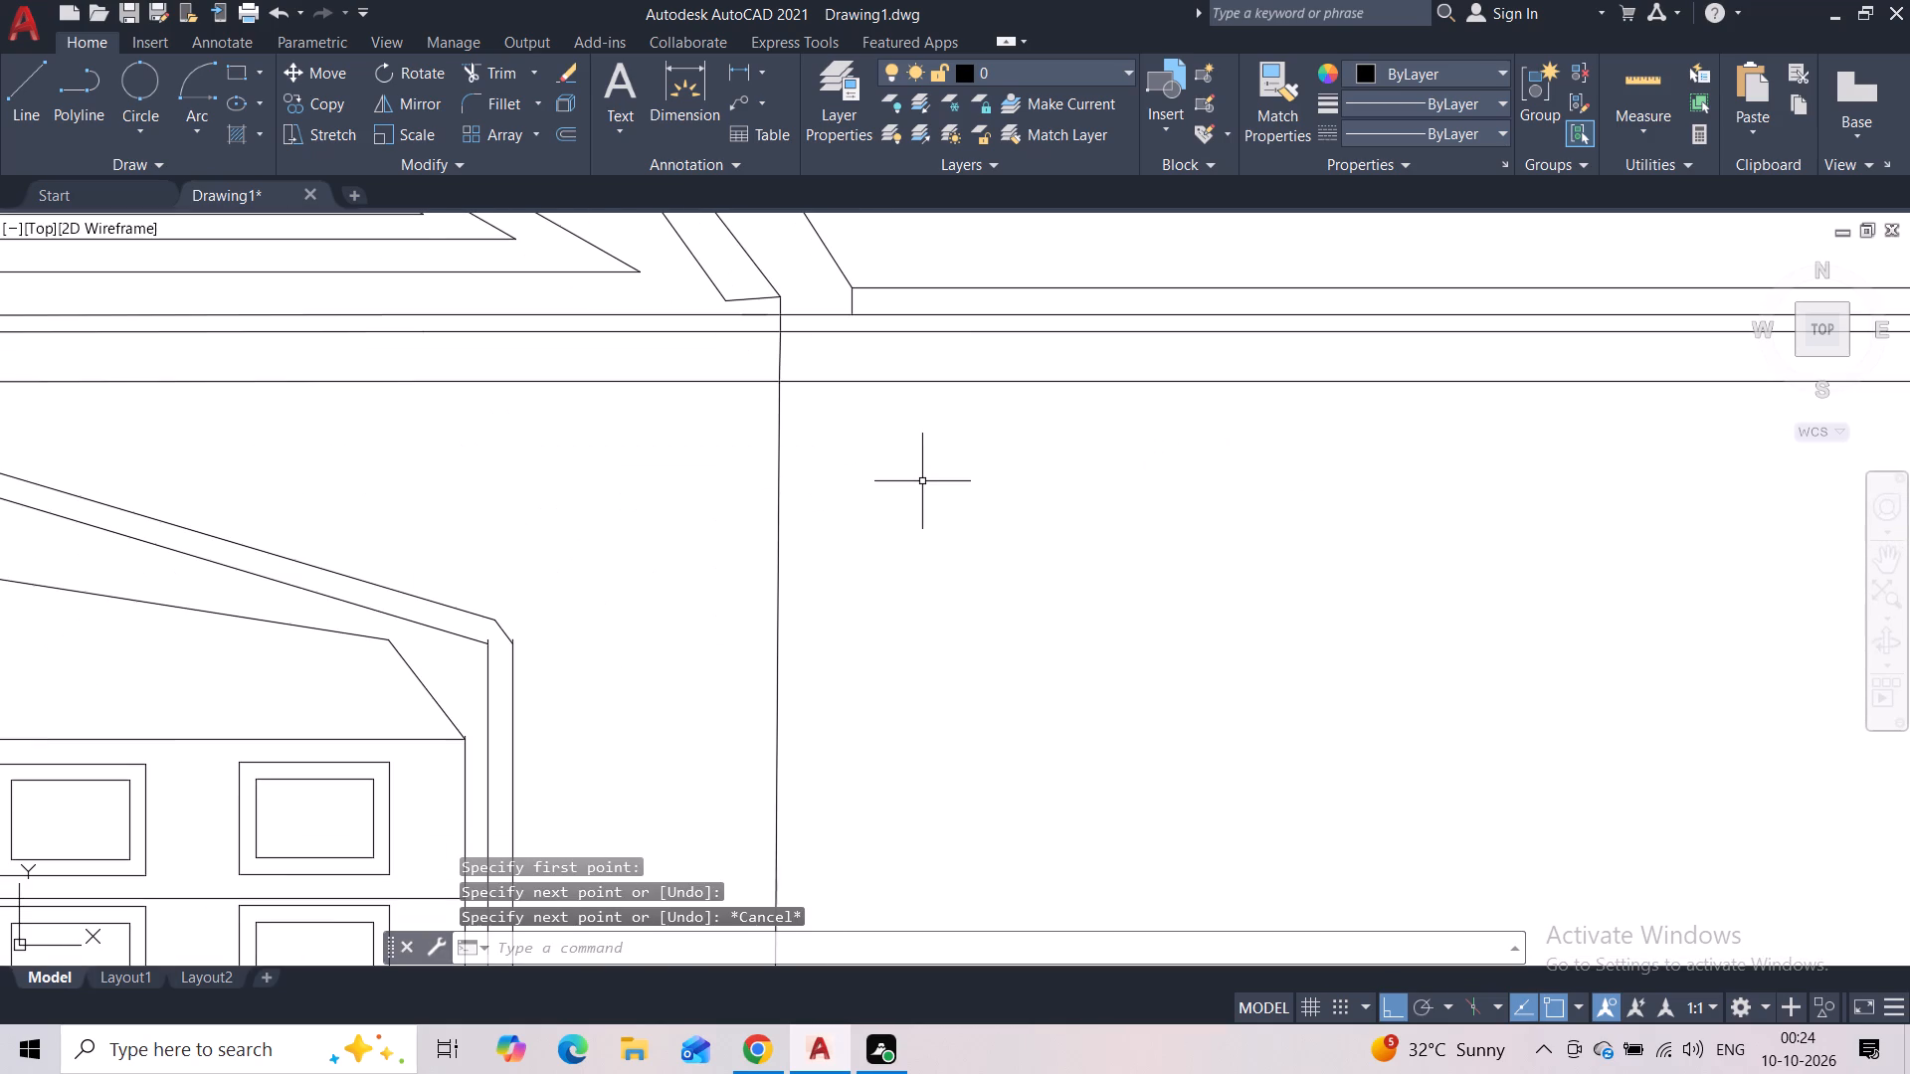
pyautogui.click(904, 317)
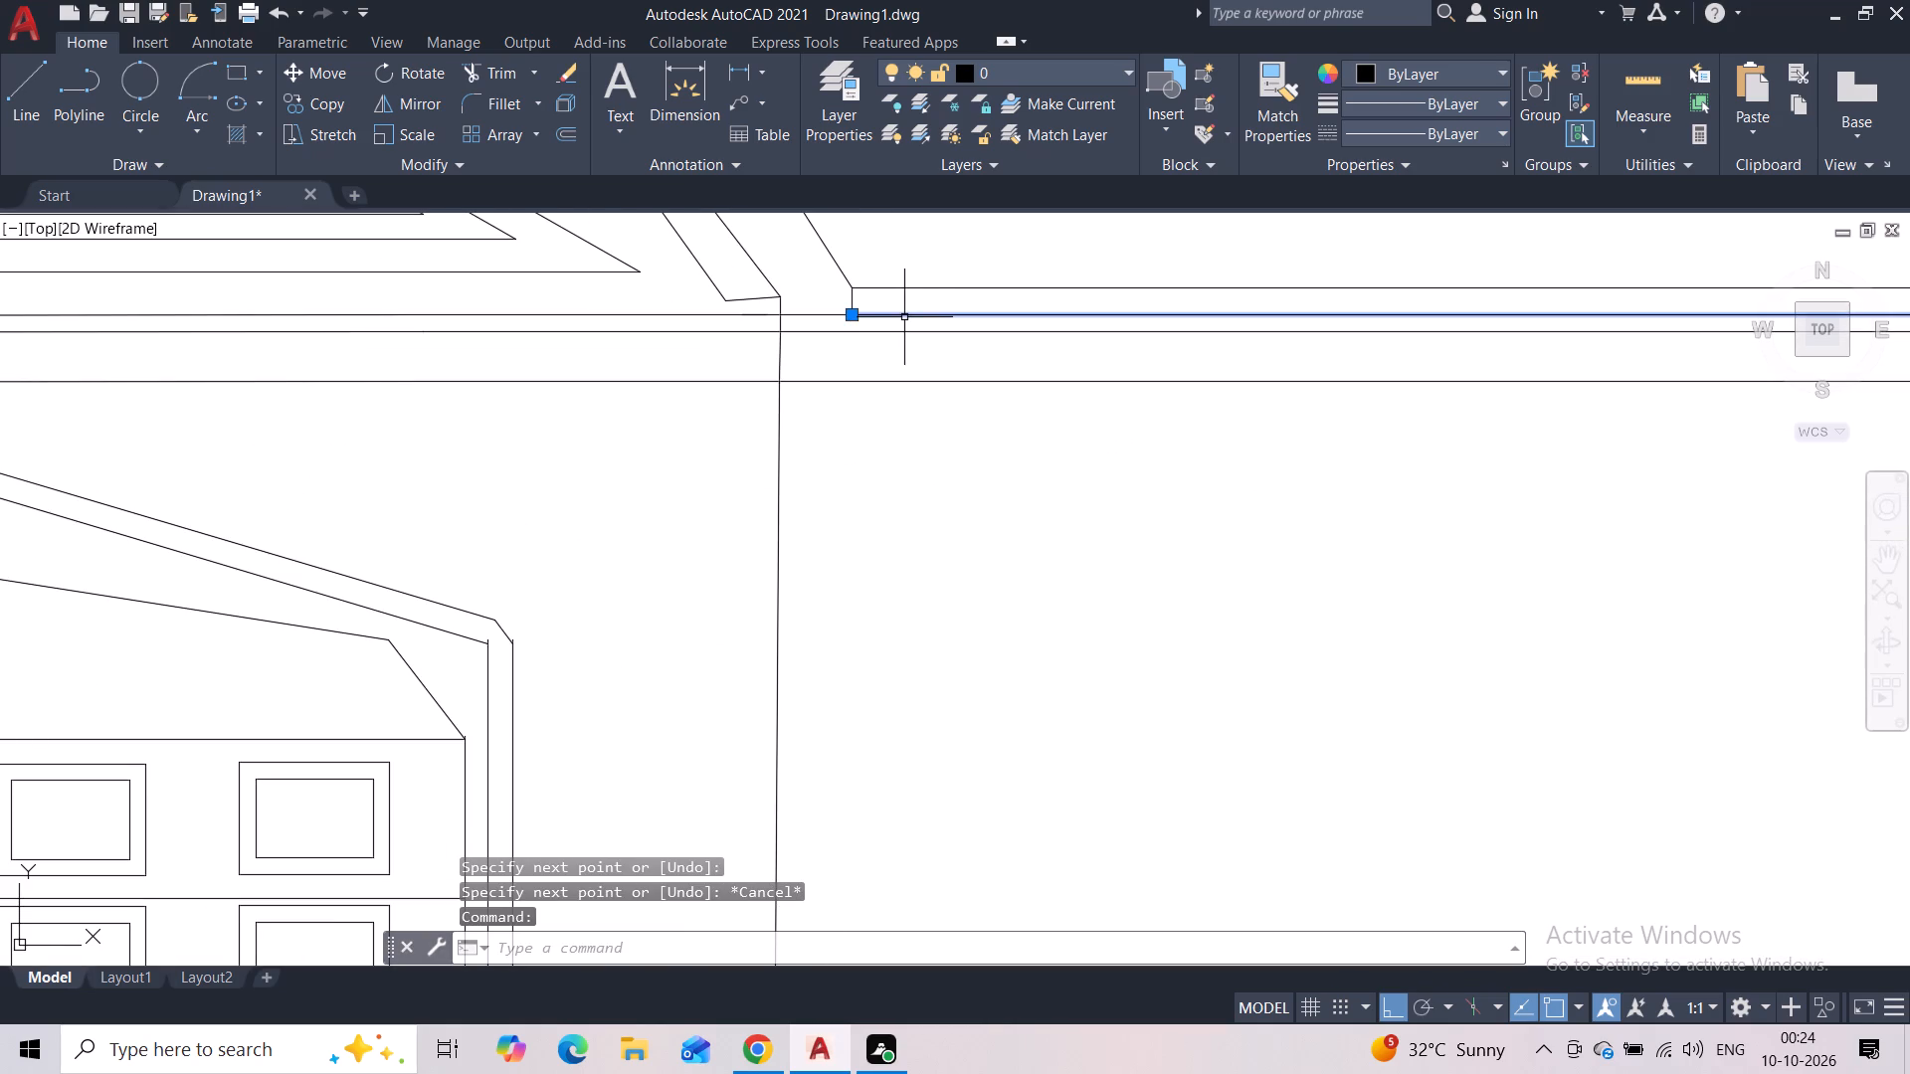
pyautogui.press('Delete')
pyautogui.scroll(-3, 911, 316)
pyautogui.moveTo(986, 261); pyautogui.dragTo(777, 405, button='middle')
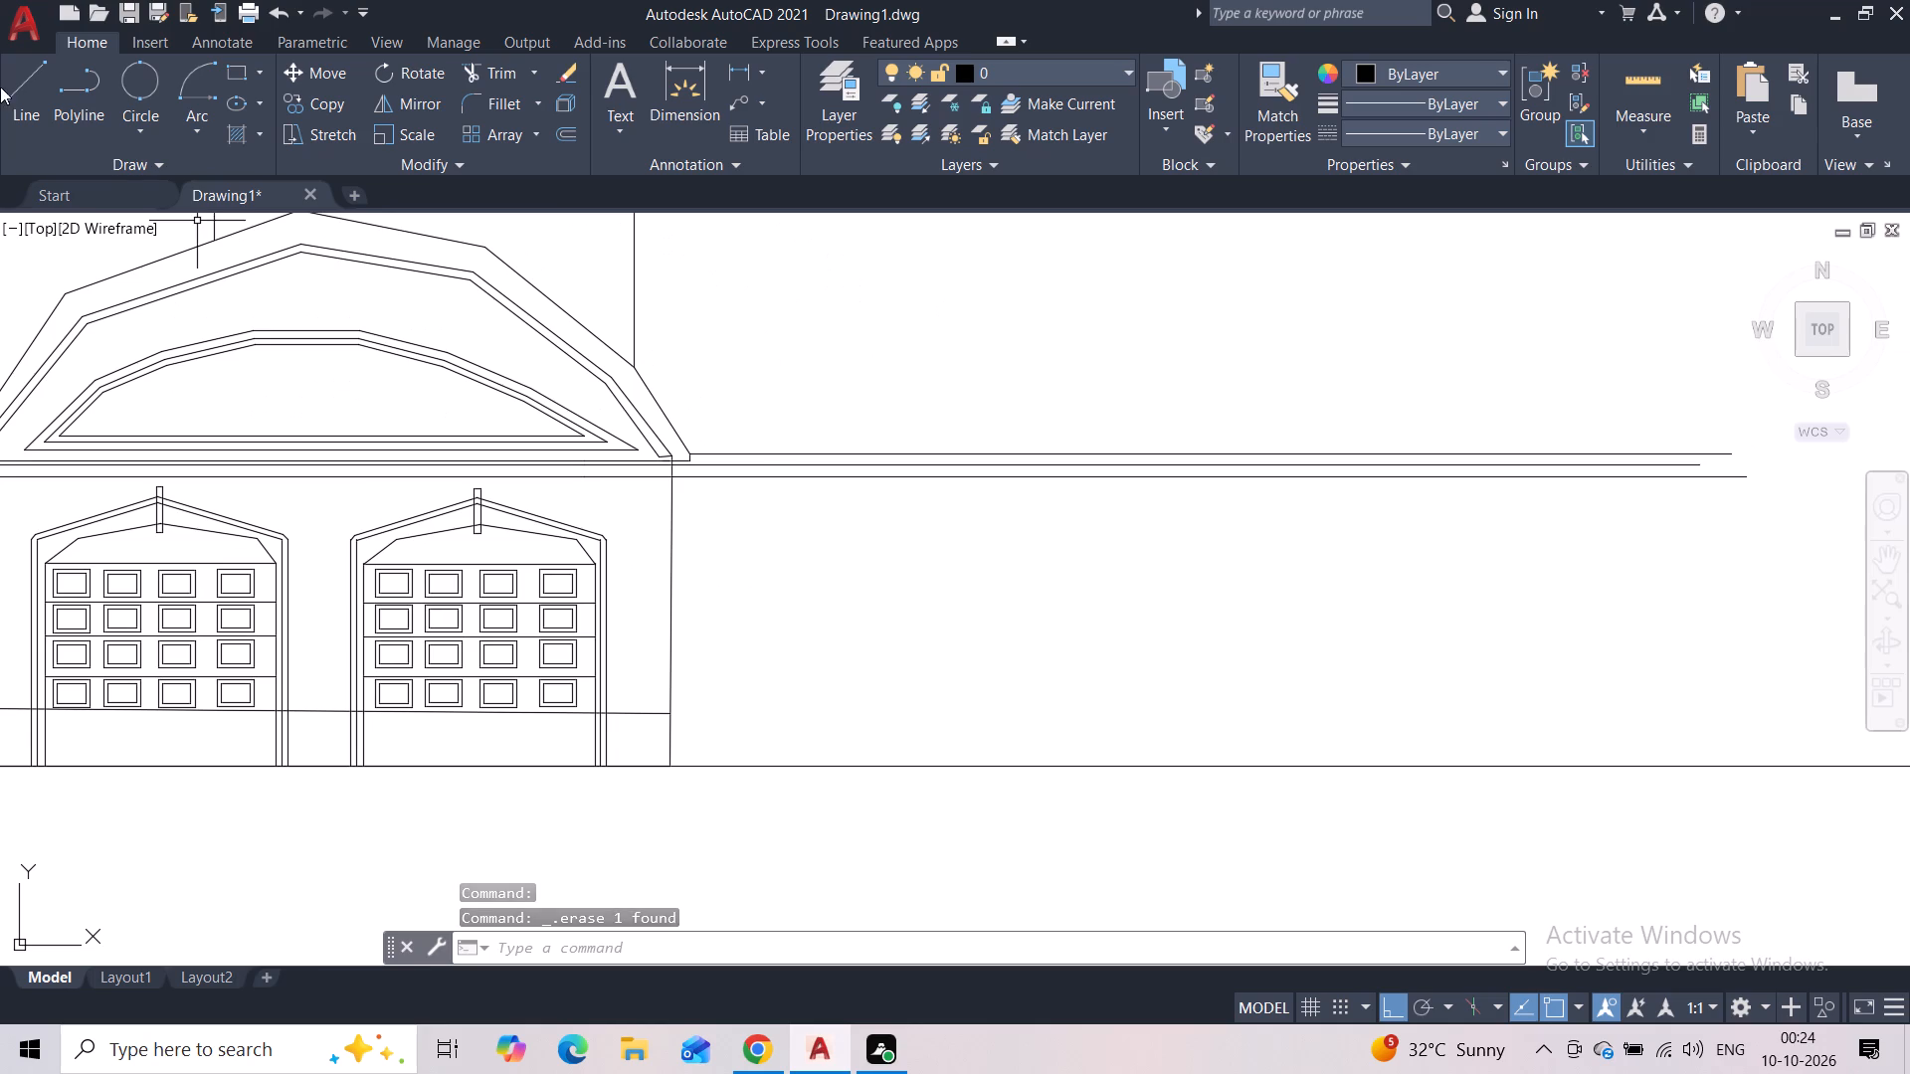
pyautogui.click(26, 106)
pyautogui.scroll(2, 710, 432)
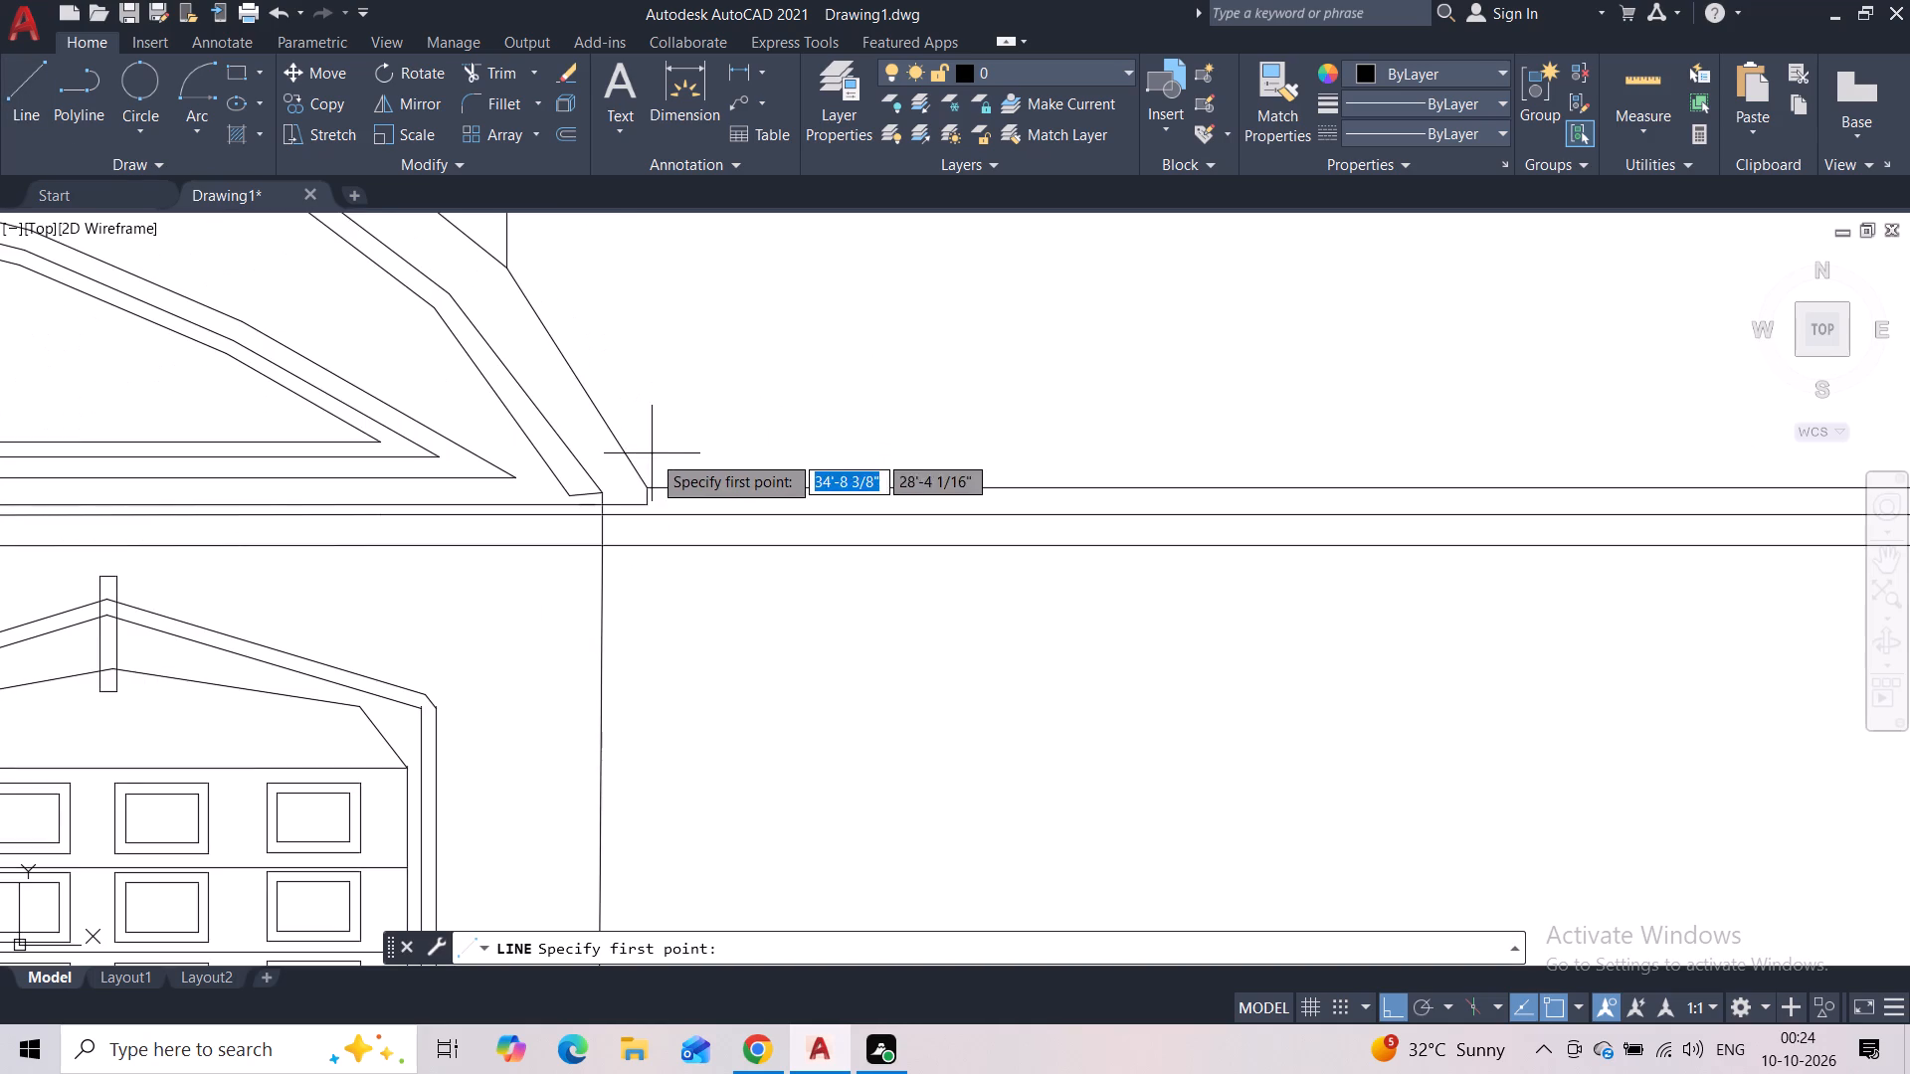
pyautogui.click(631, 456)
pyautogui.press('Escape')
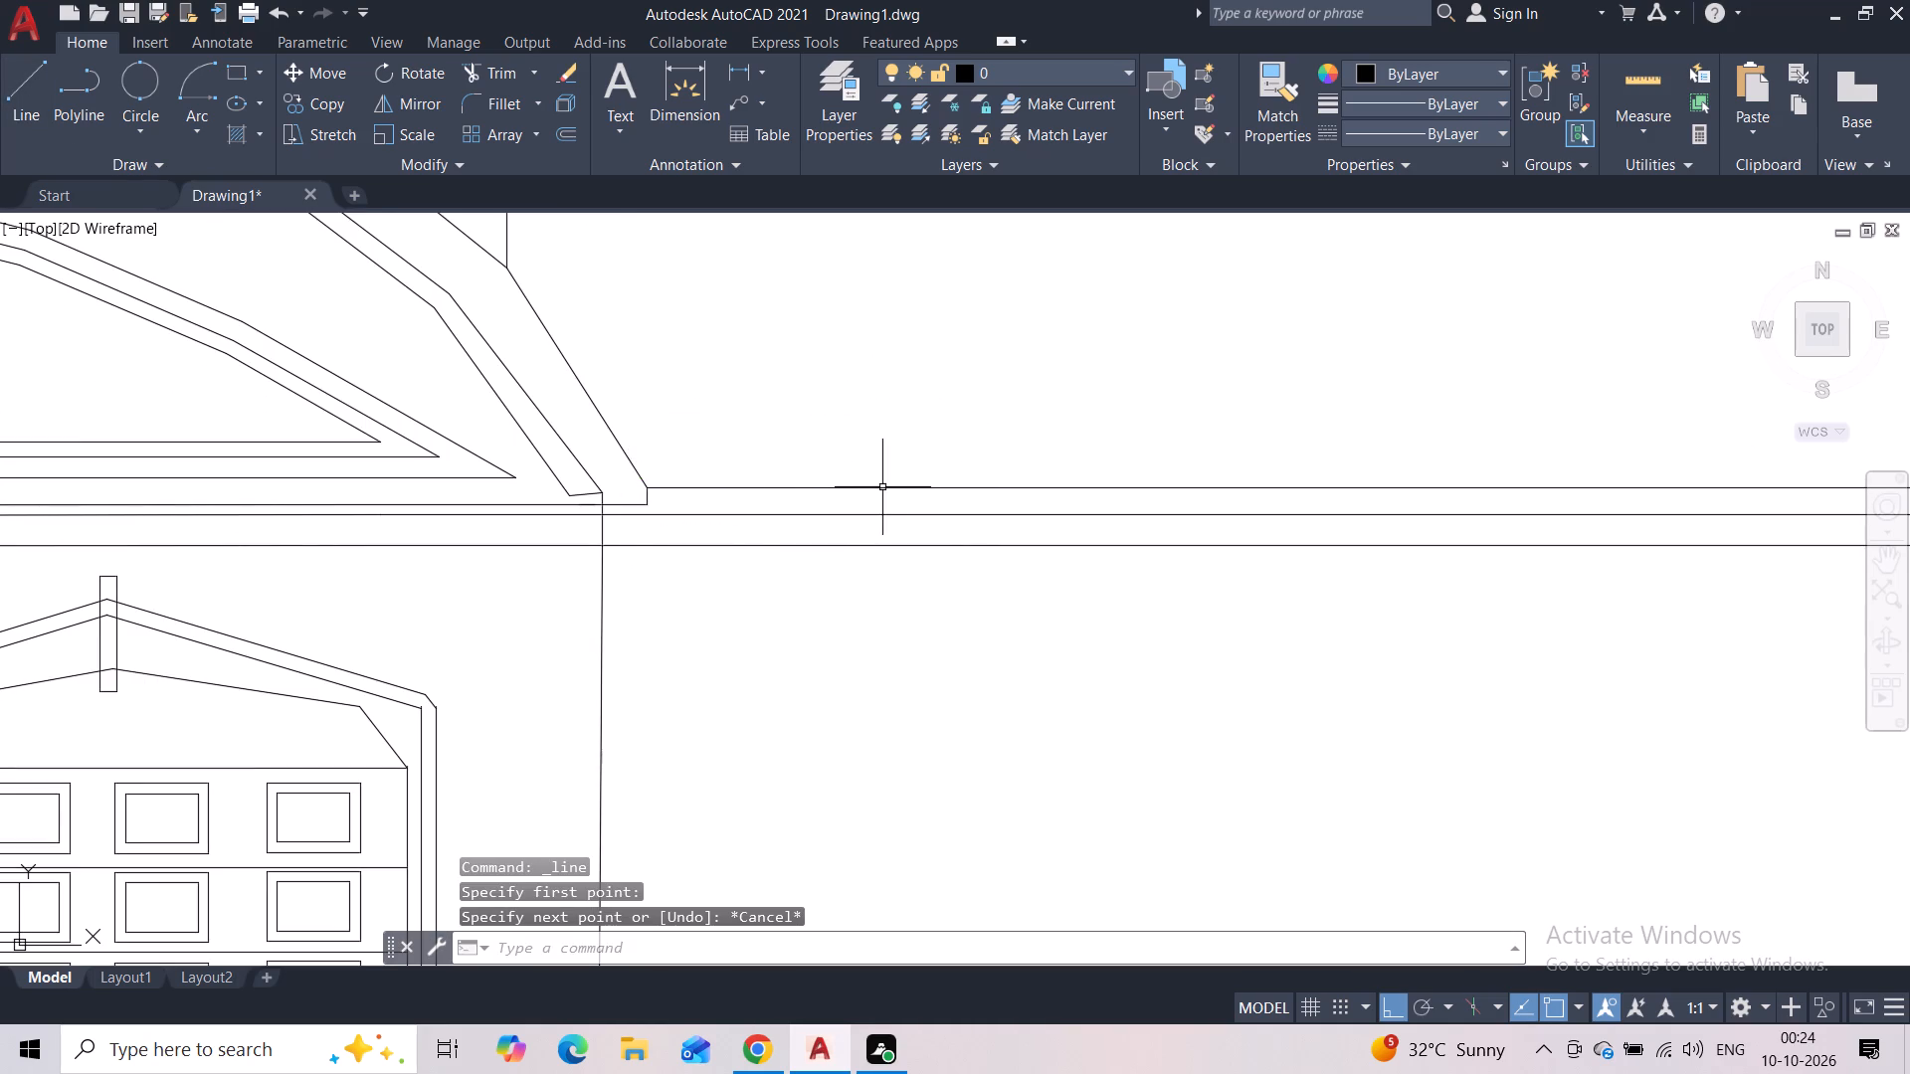
# Draw another long horizontal line above the wing lines, running rightward from the outer roof slope to near their ends.
pyautogui.press('space')
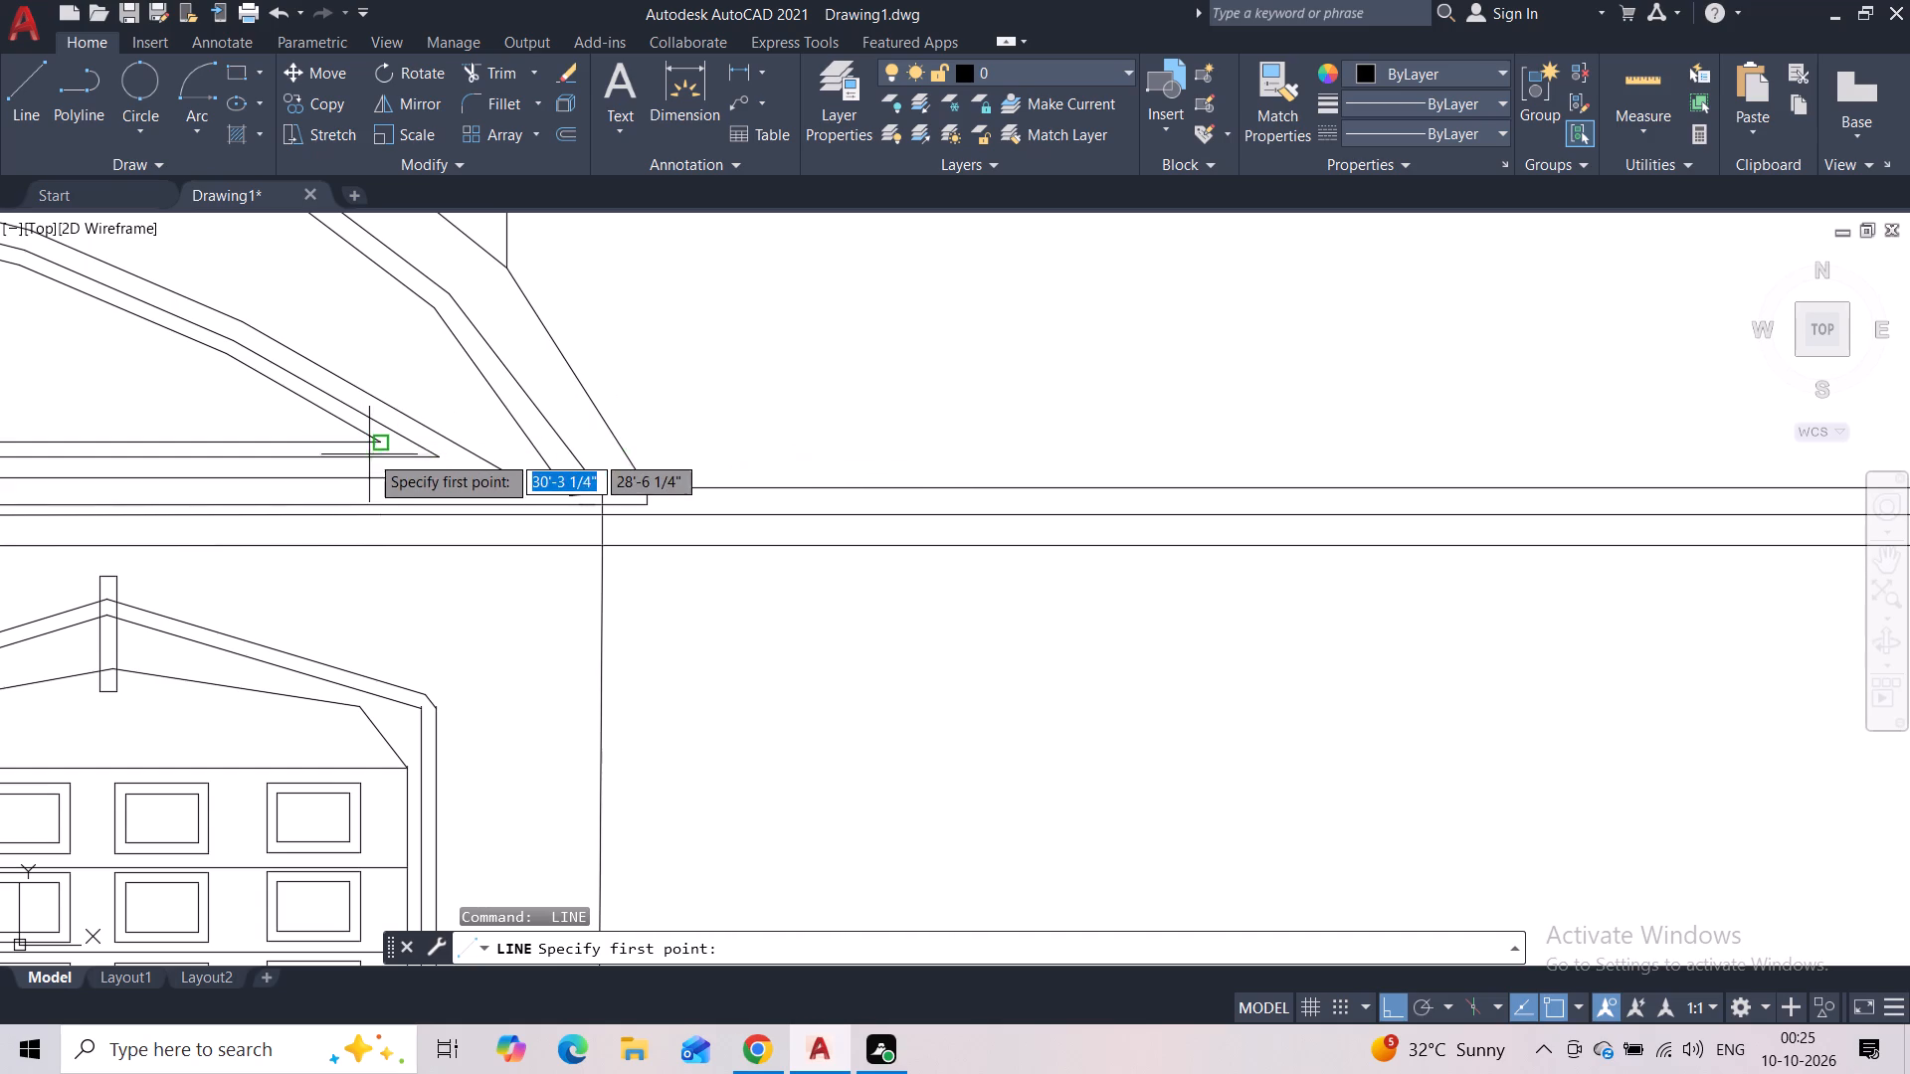
pyautogui.click(615, 436)
pyautogui.moveTo(854, 409); pyautogui.dragTo(398, 409, button='middle')
pyautogui.scroll(-4, 510, 422)
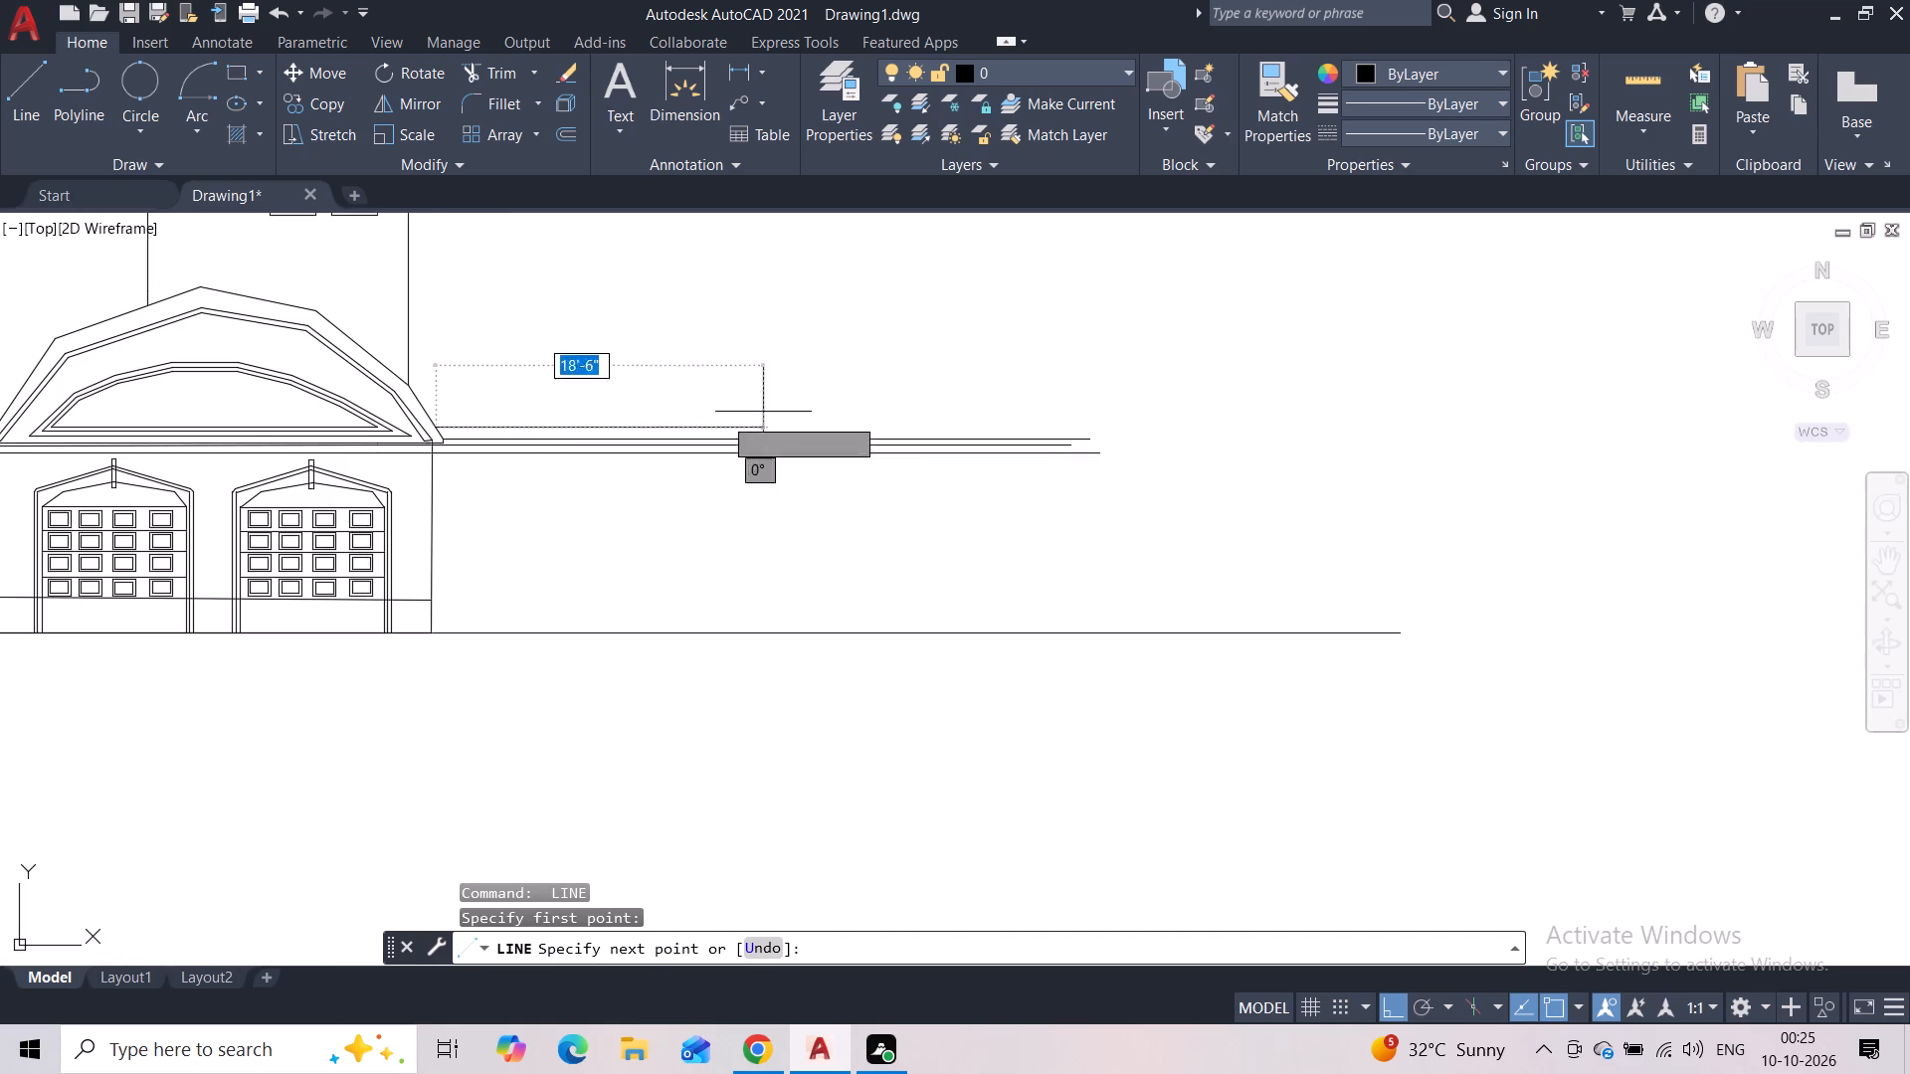
pyautogui.click(1097, 405)
pyautogui.press('Escape')
# Continue the upper block's top line rightward from its free end and drop a vertical edge down to the topmost wing line.
pyautogui.scroll(-3, 866, 357)
pyautogui.moveTo(808, 319); pyautogui.dragTo(789, 366, button='middle')
pyautogui.scroll(4, 742, 364)
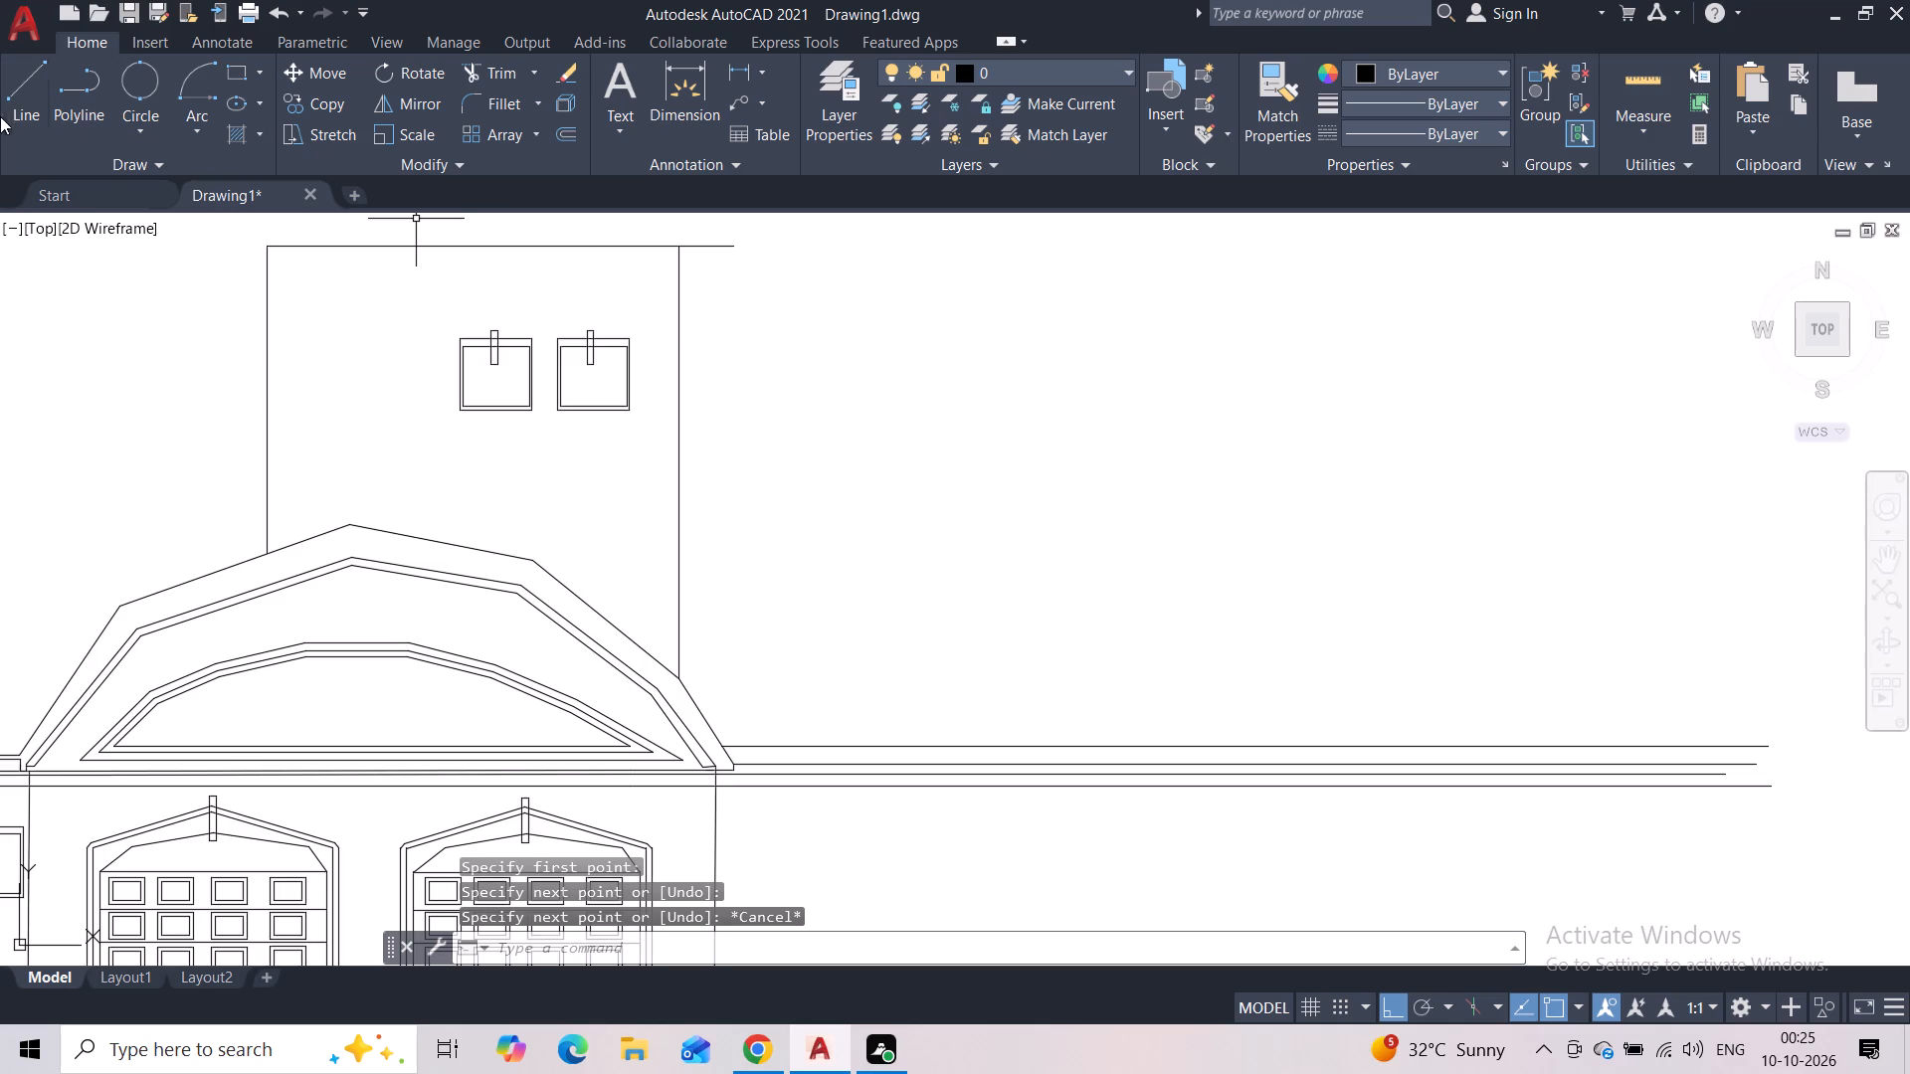
pyautogui.click(1, 116)
pyautogui.click(26, 125)
pyautogui.click(737, 250)
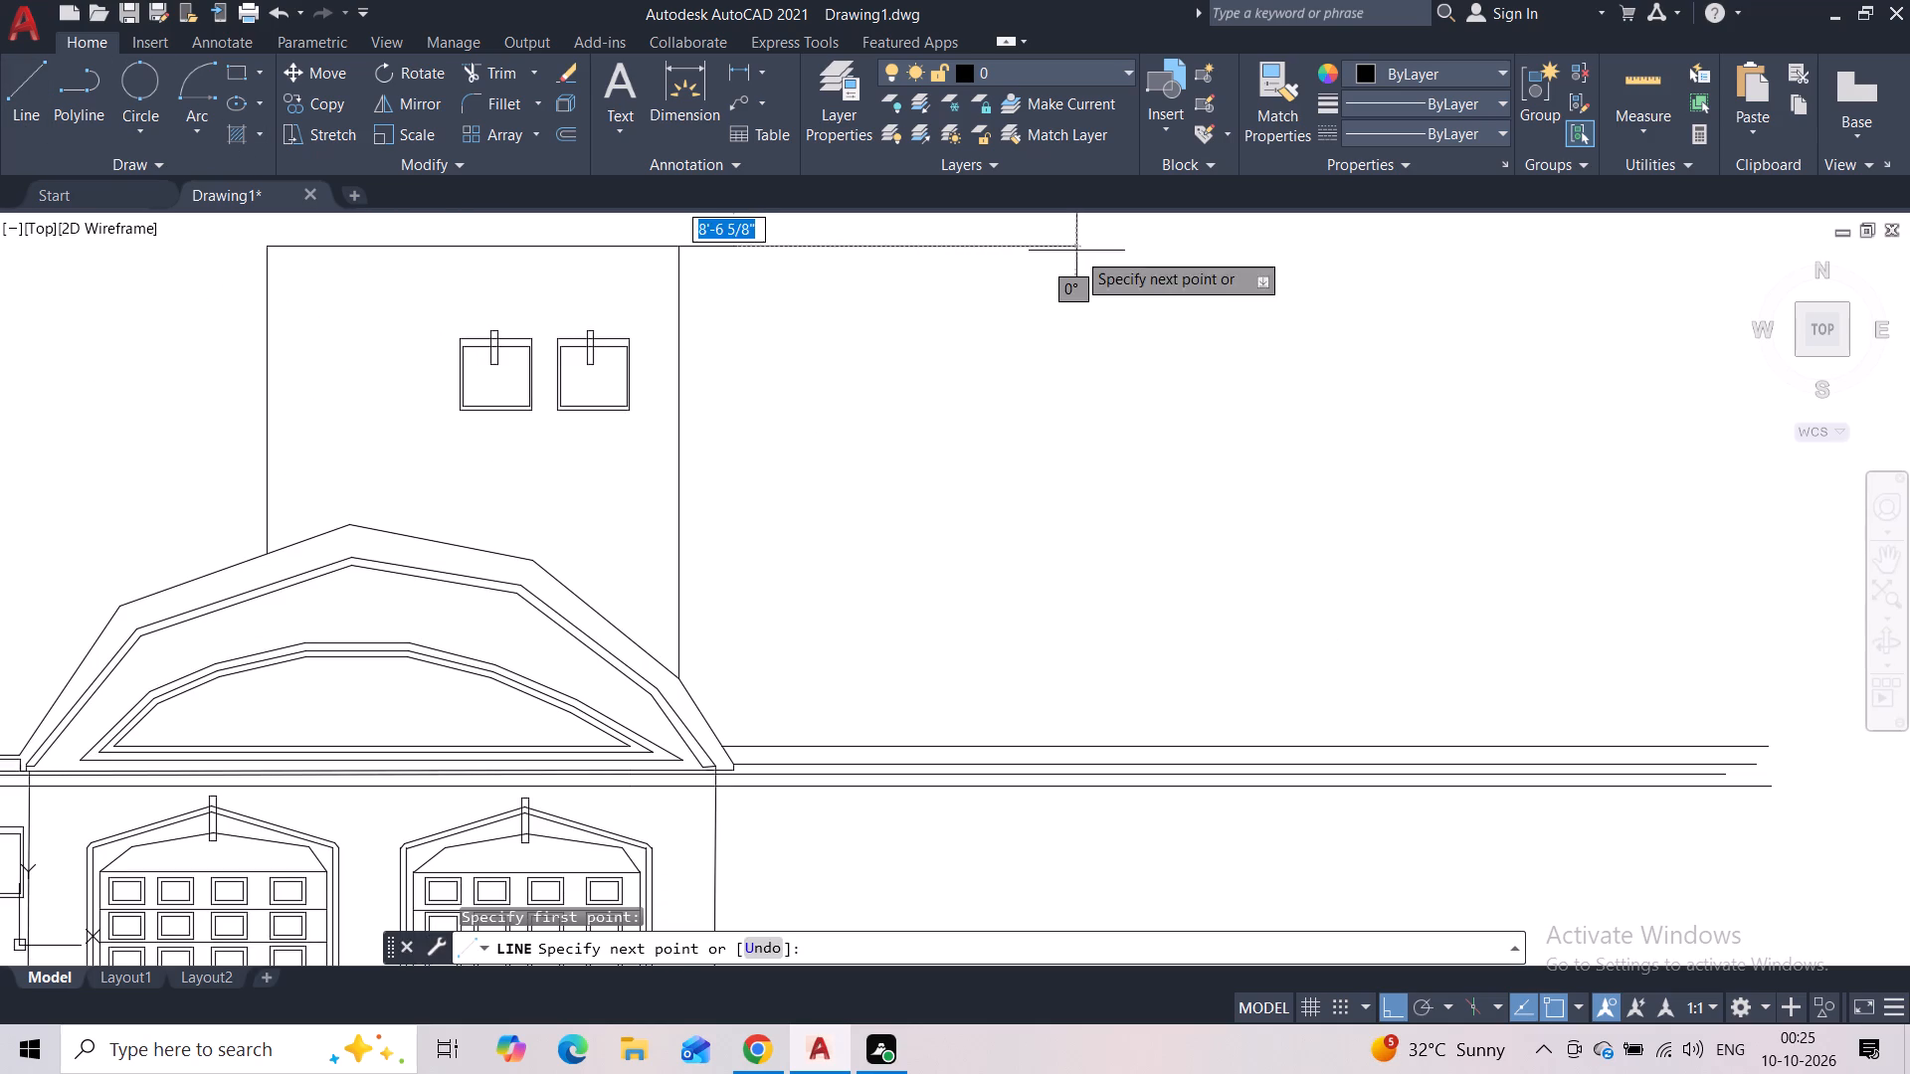
pyautogui.click(1199, 256)
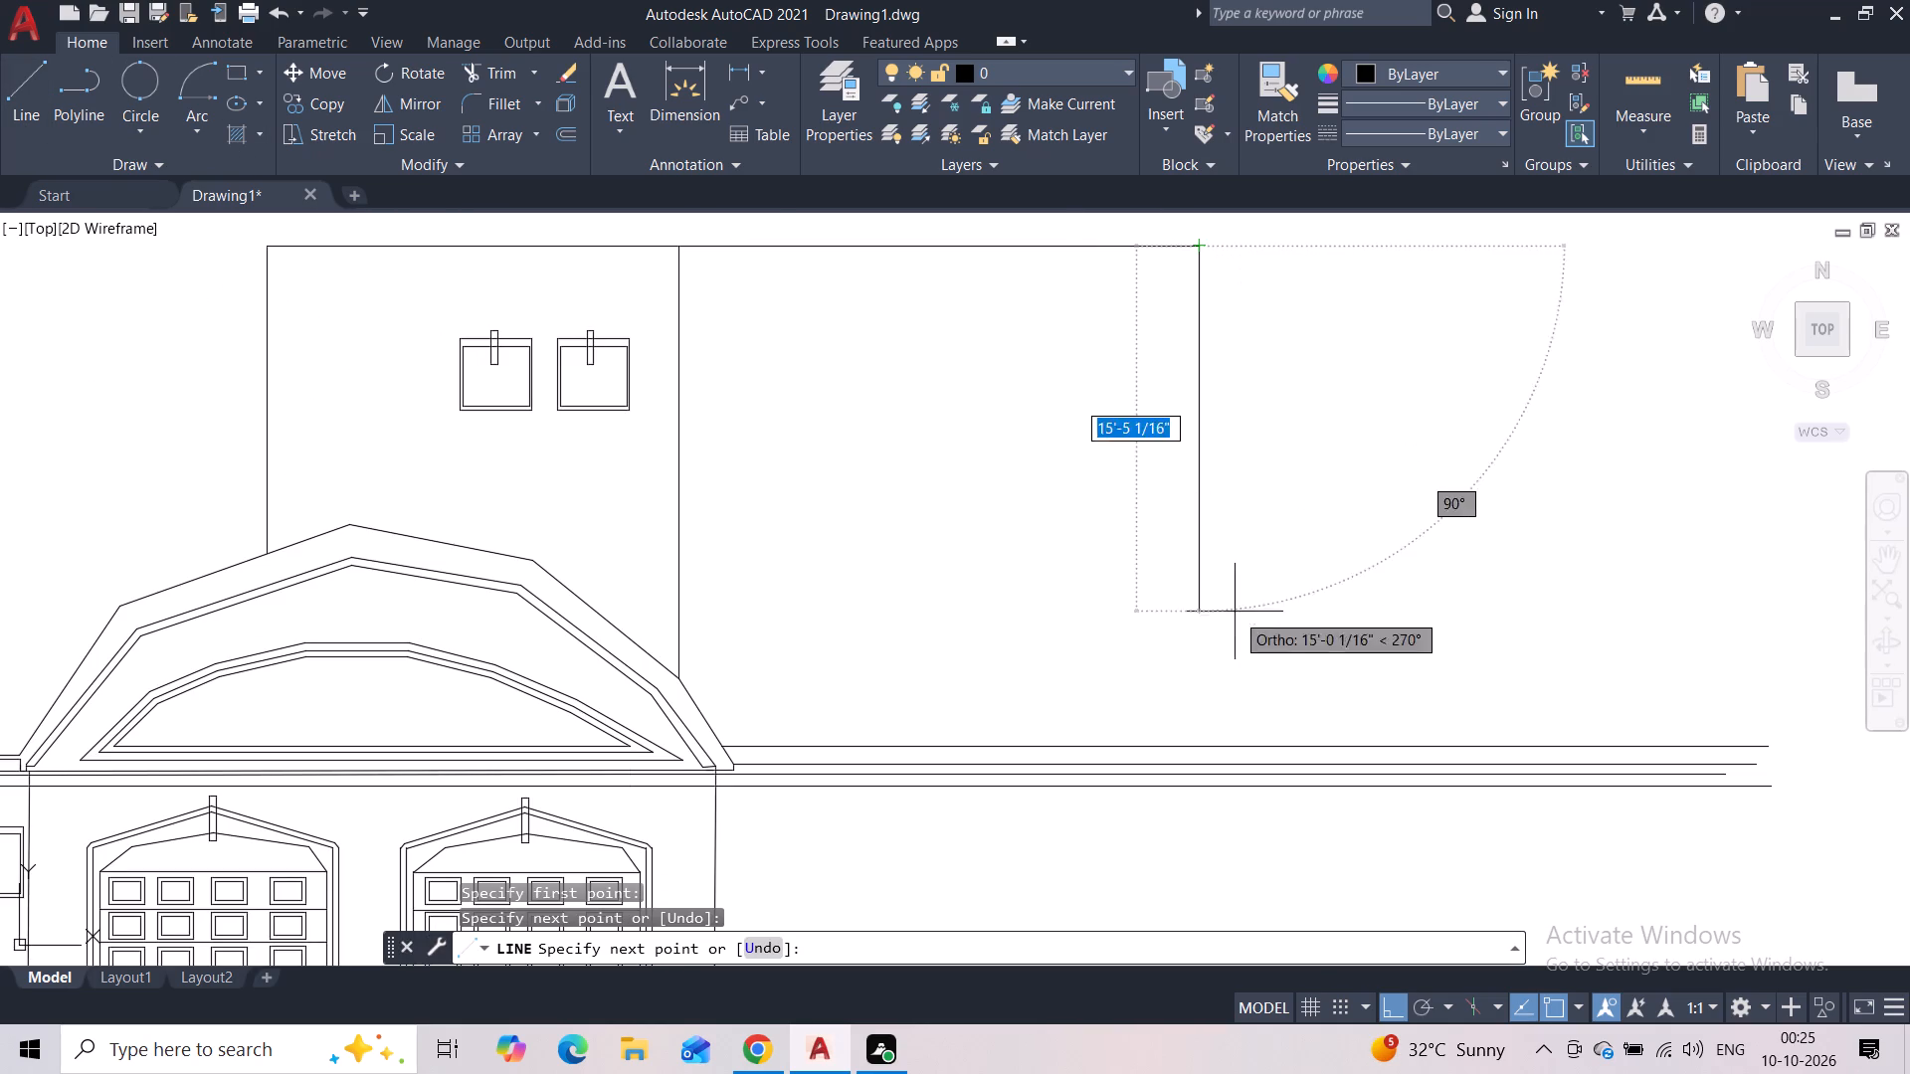
pyautogui.click(1210, 747)
pyautogui.press('Escape')
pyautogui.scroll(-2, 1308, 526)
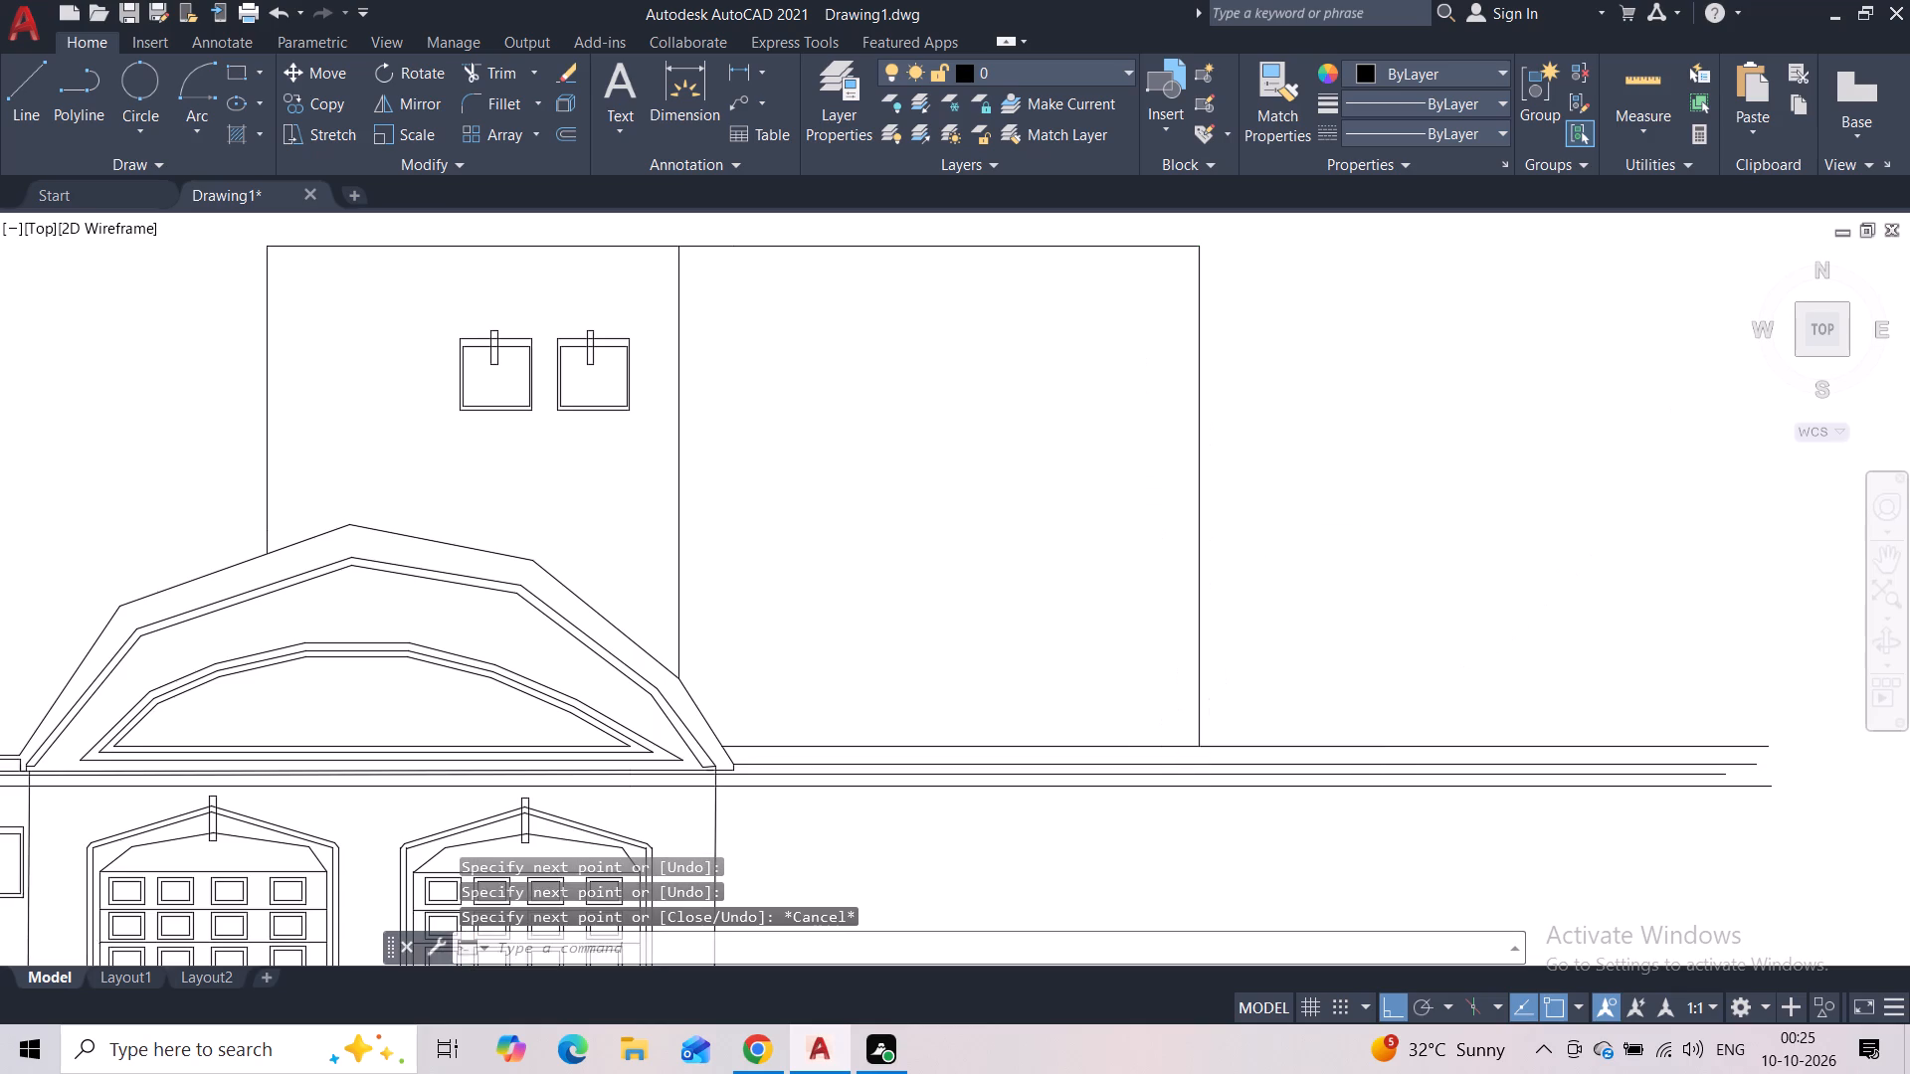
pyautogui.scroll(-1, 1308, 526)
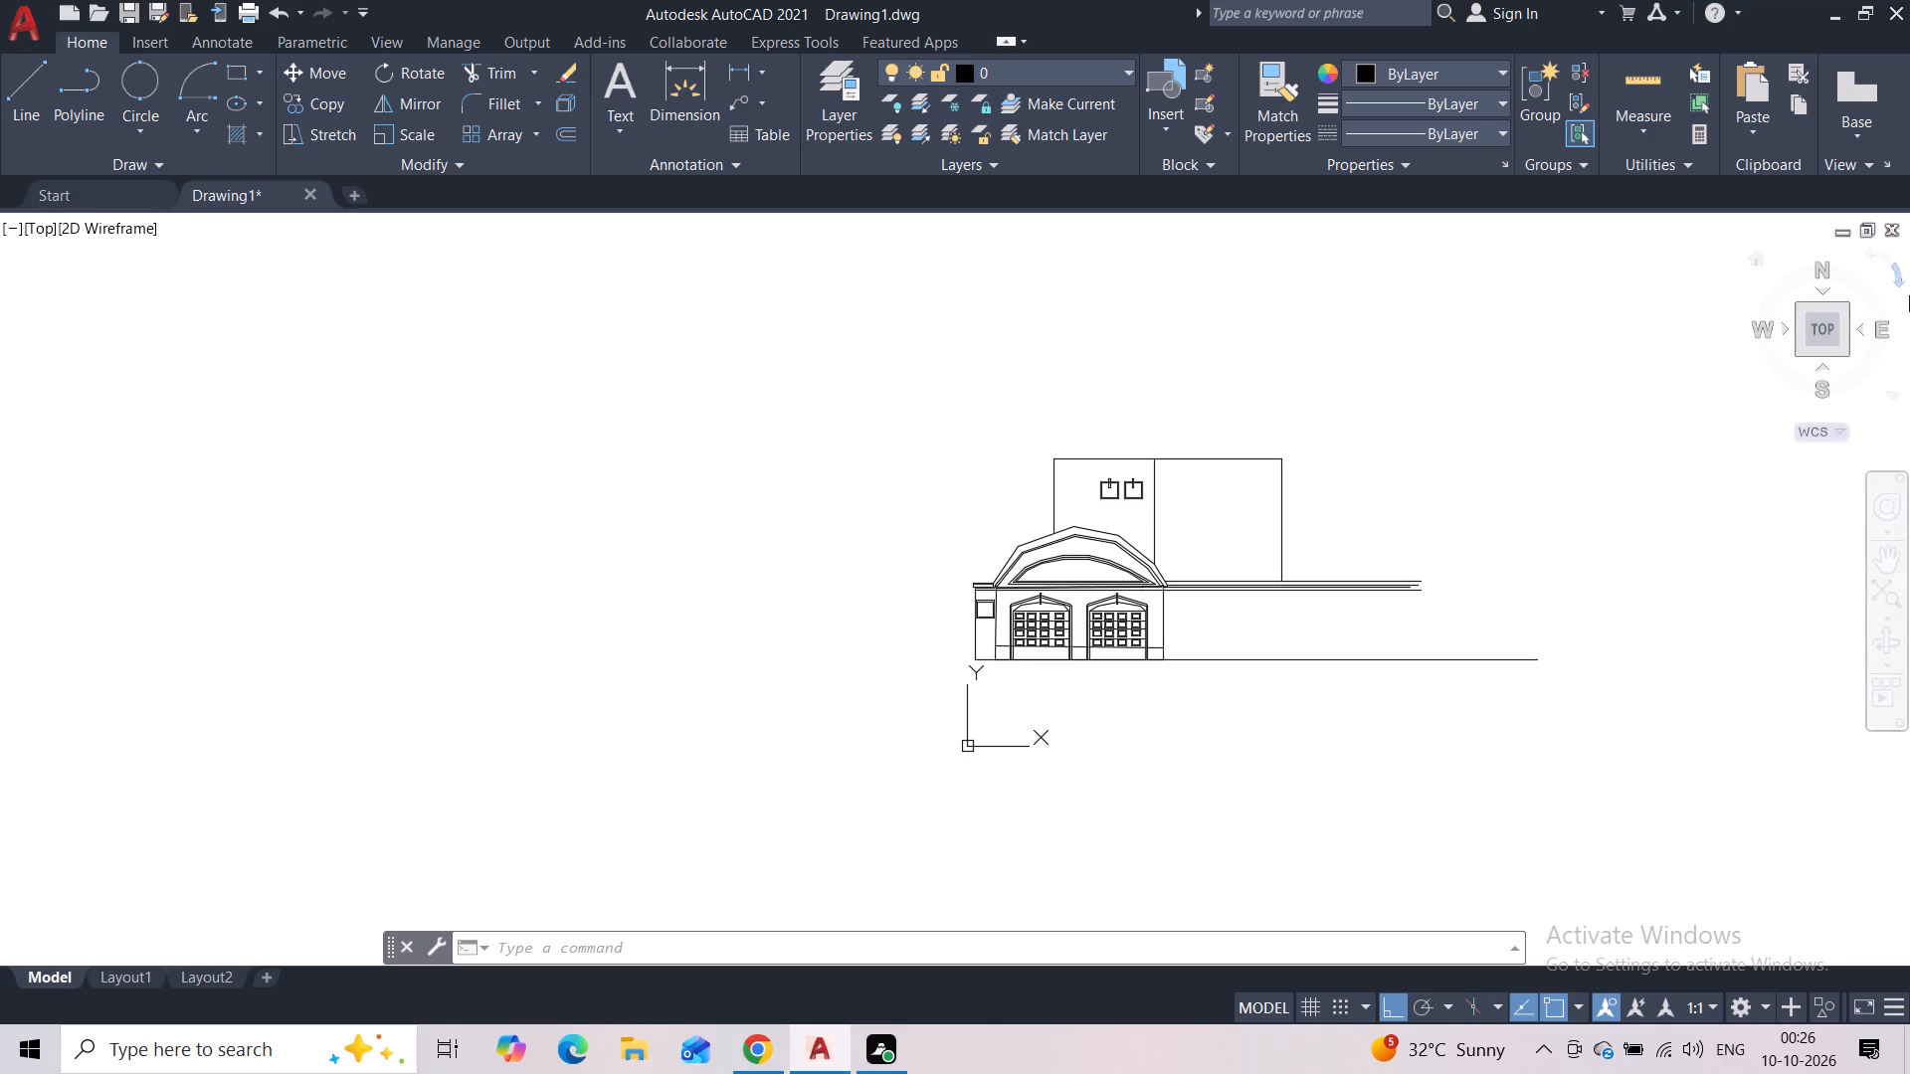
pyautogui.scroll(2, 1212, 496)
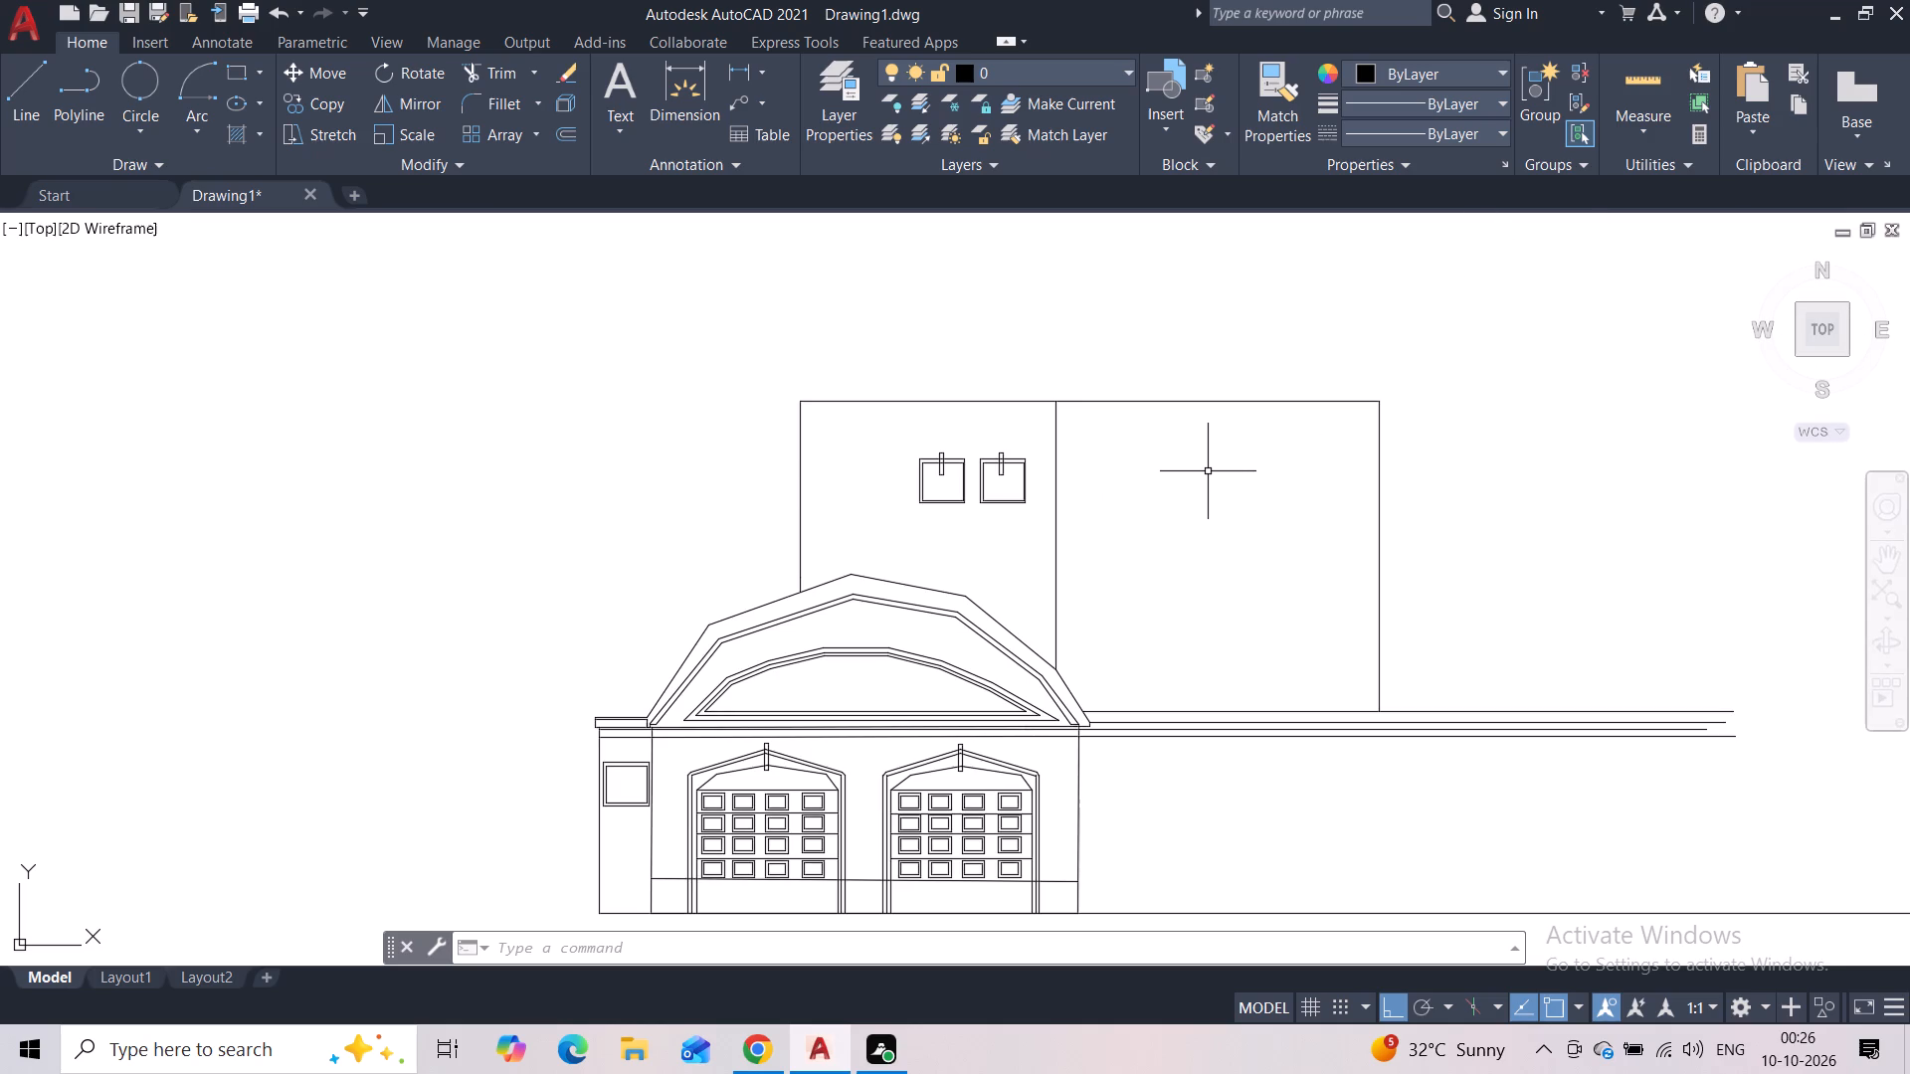
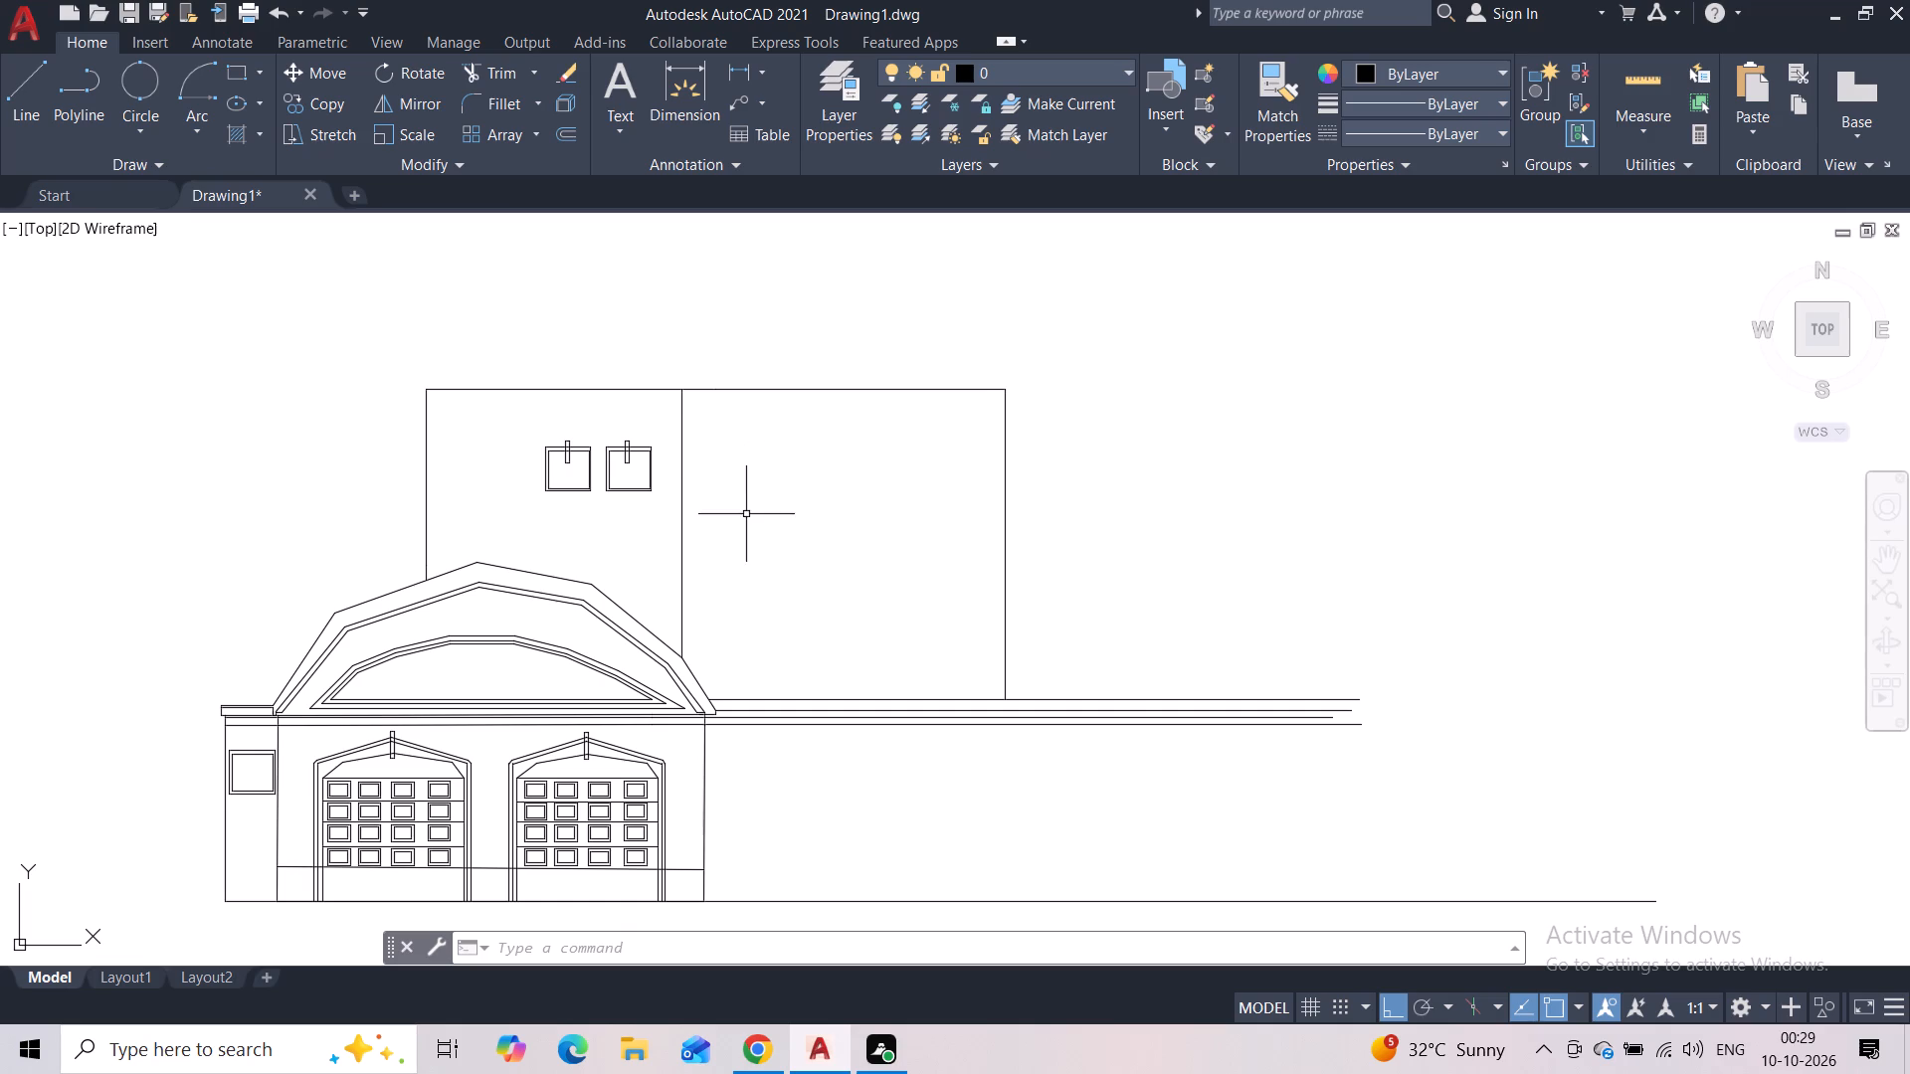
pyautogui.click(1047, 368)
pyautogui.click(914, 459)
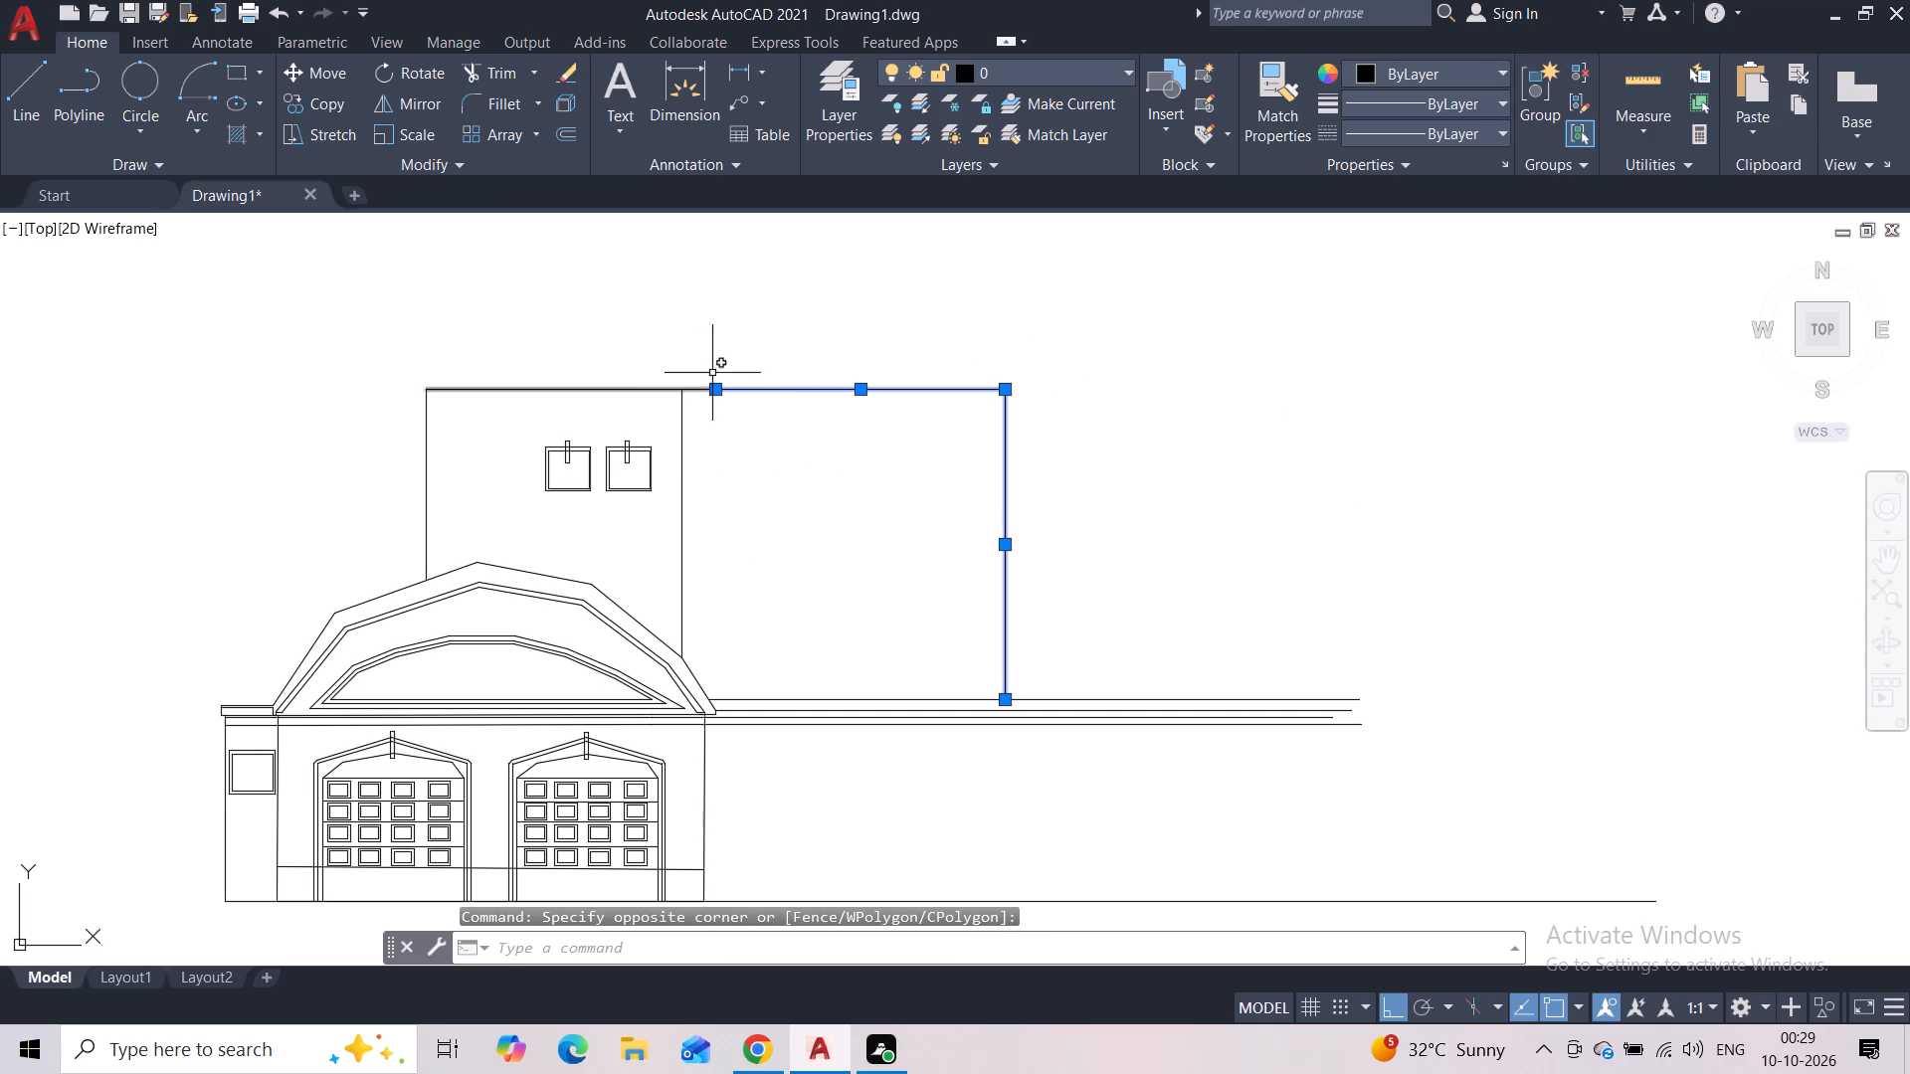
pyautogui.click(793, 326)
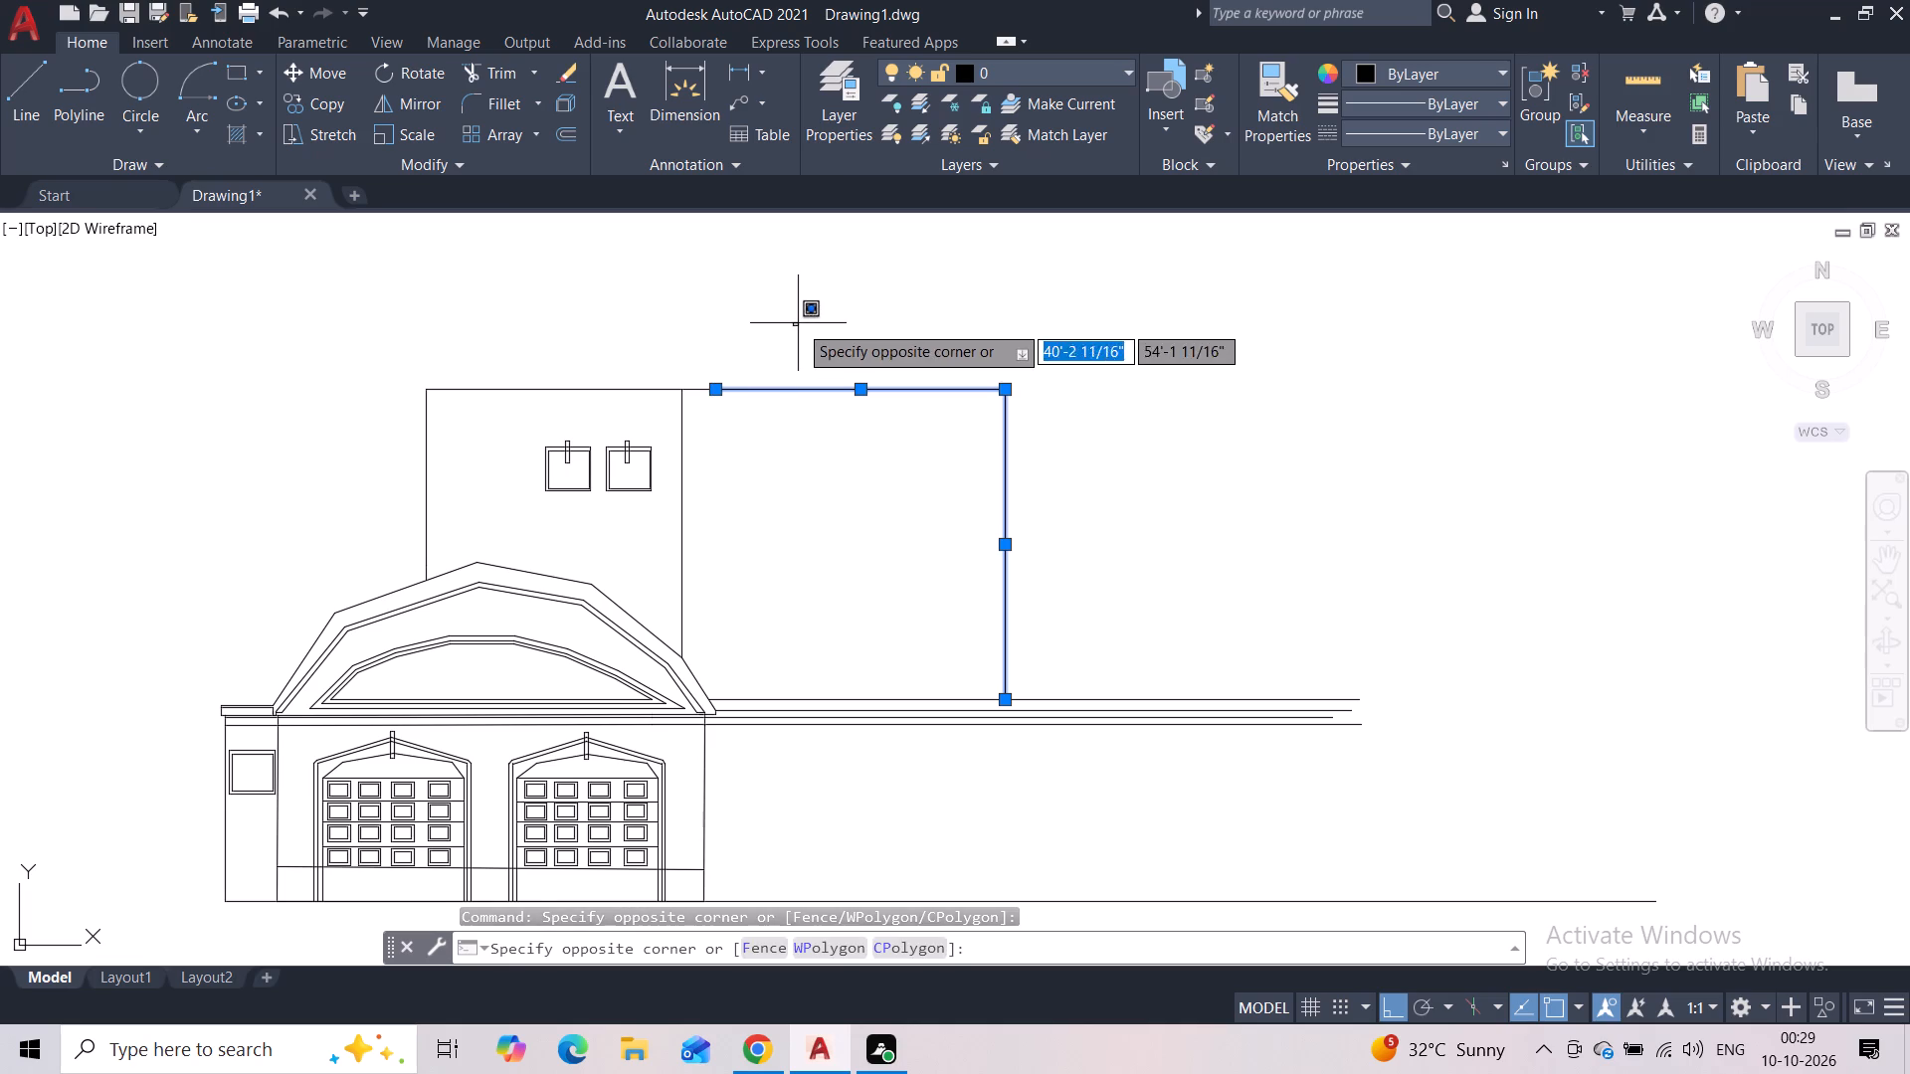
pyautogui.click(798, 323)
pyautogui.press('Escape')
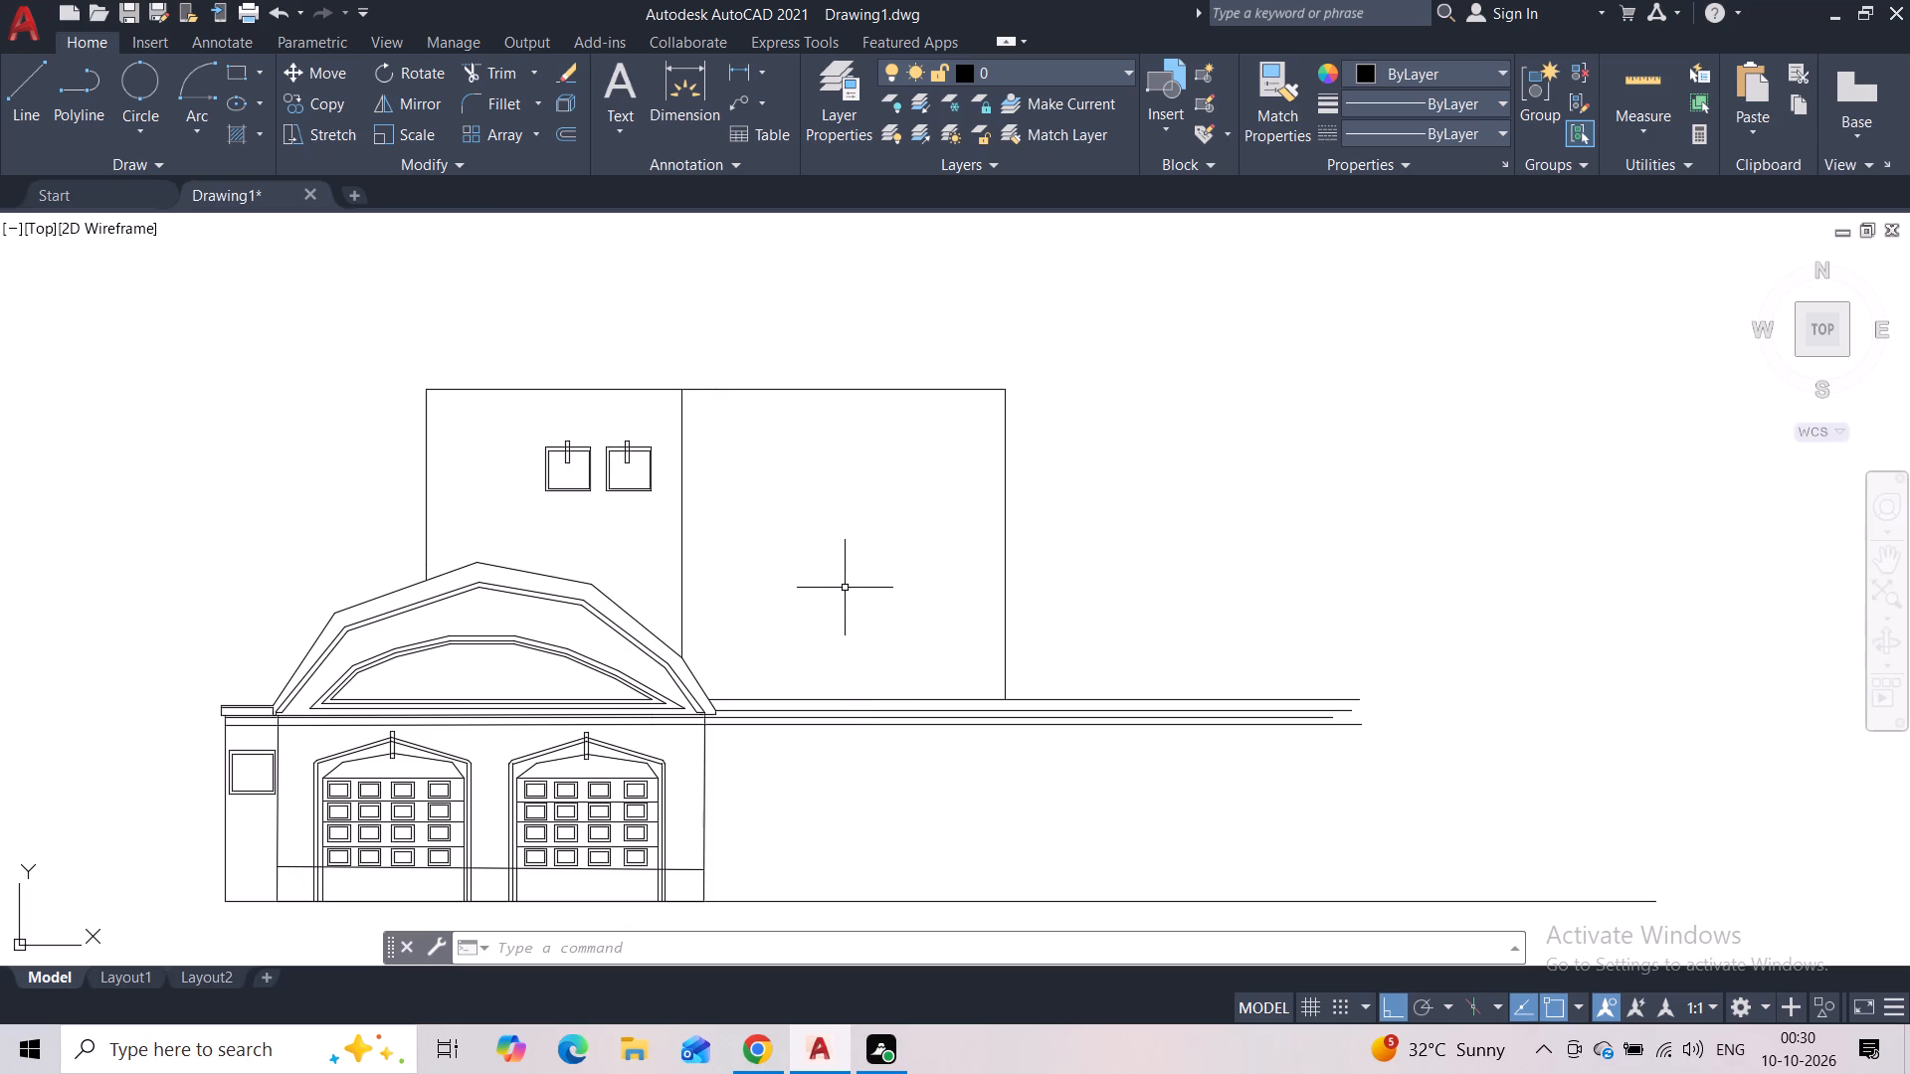
# Draw a window rectangle about 8'-9" wide by 11'-0" high inside the large blank upper wall right of the two small windows.
pyautogui.click(224, 67)
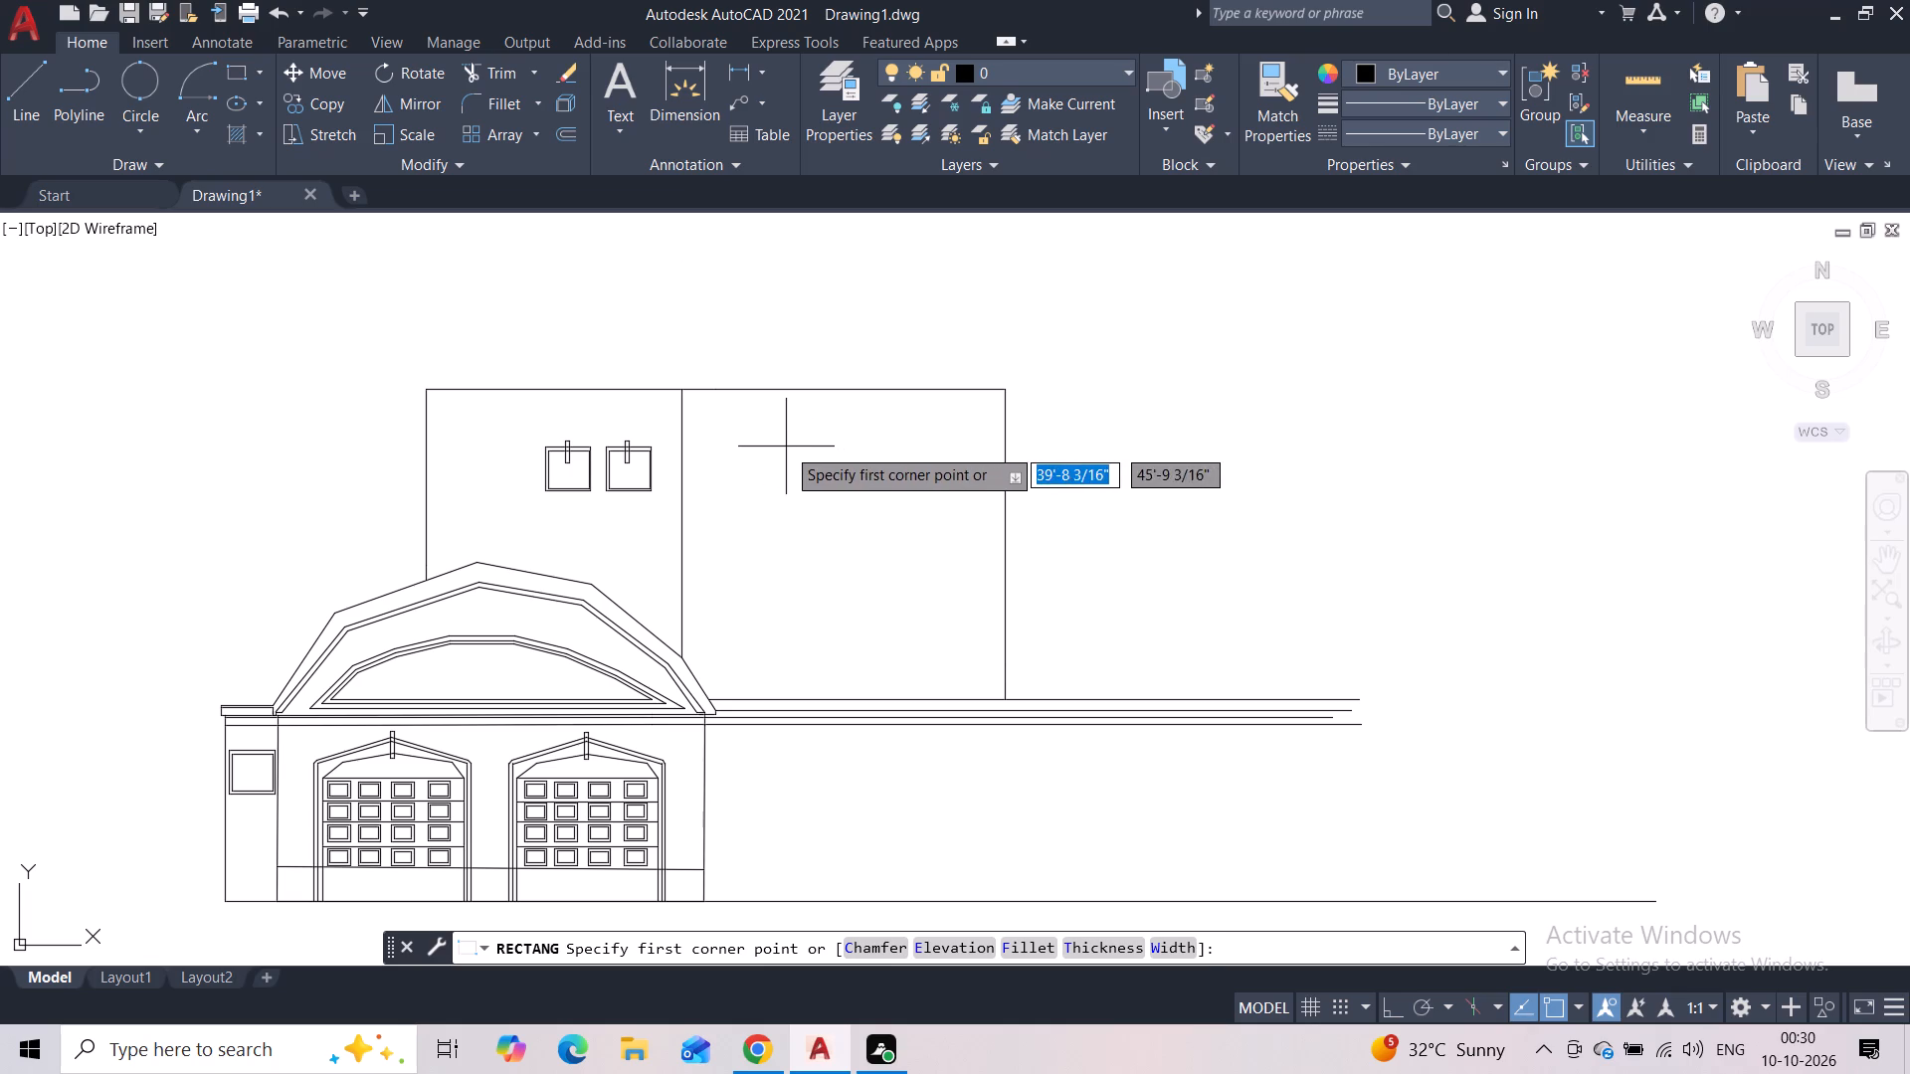
pyautogui.click(783, 447)
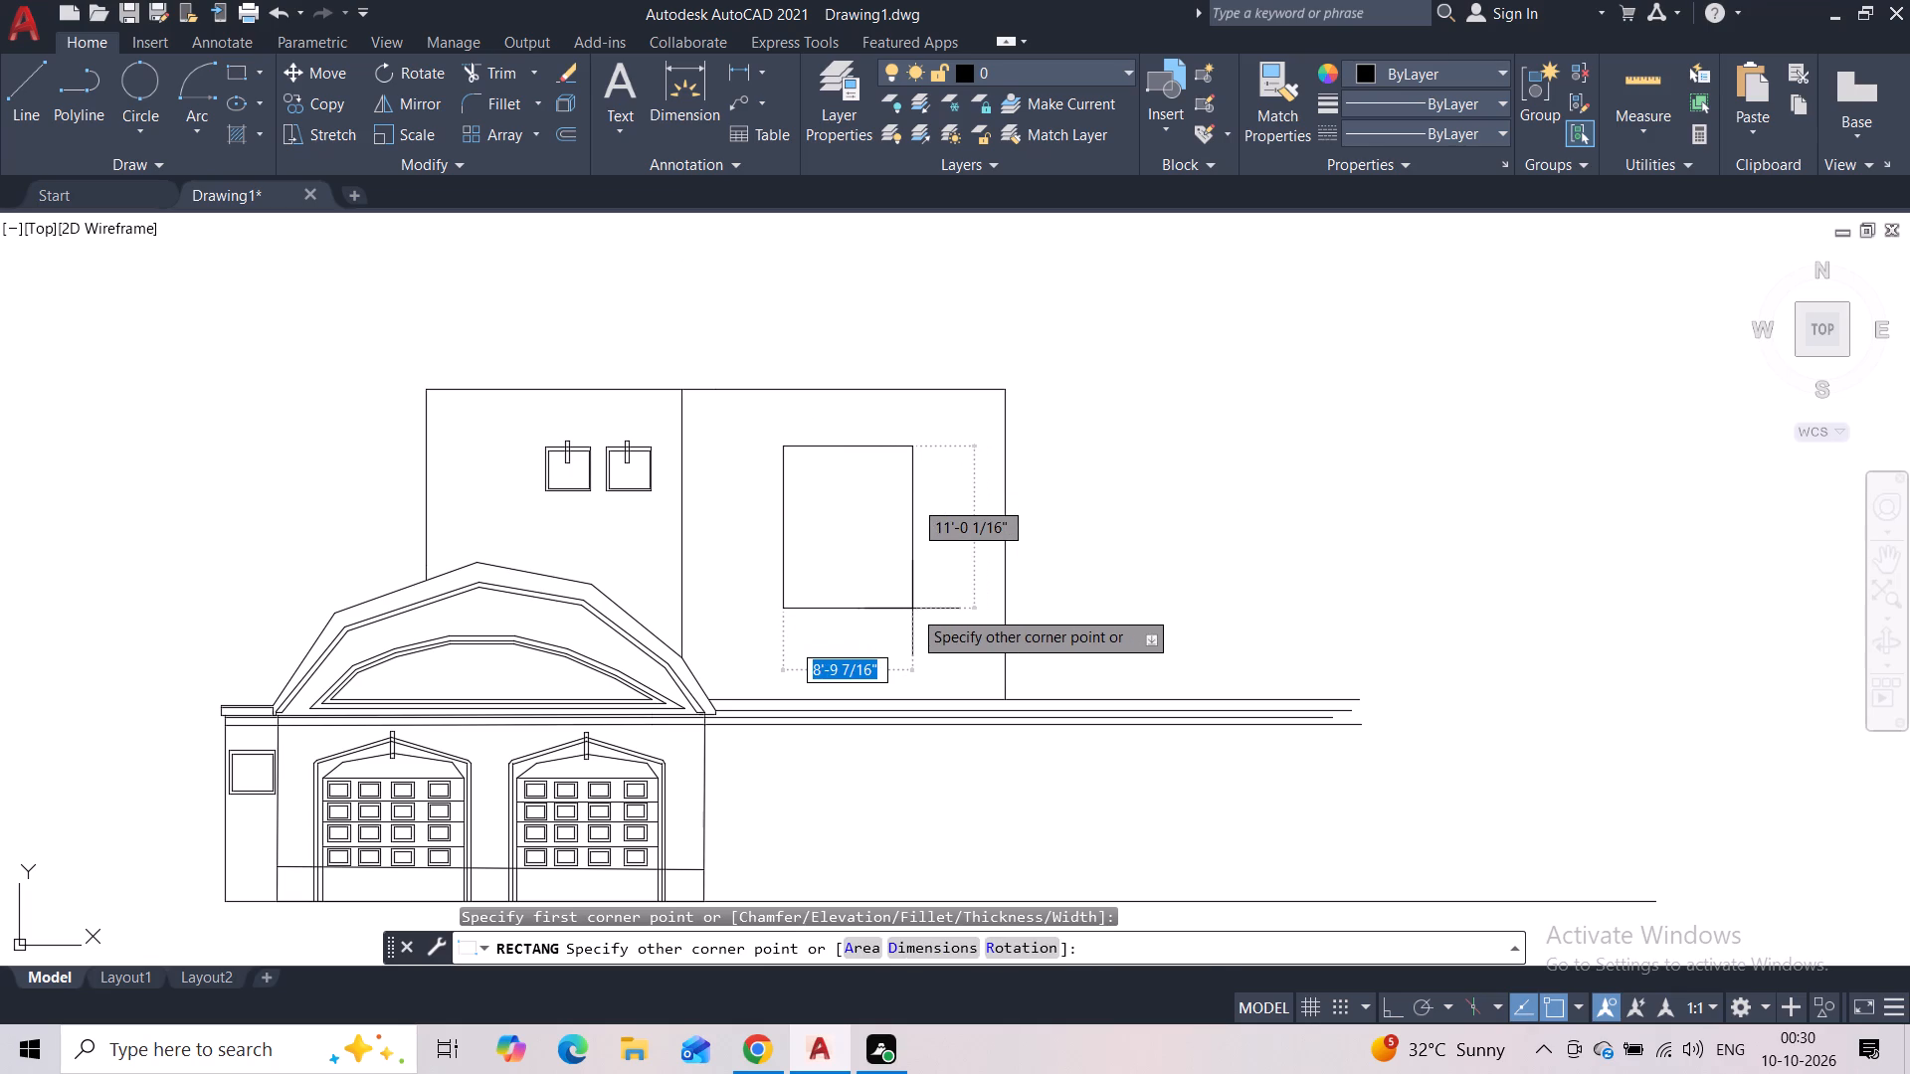
pyautogui.click(912, 609)
pyautogui.scroll(2, 927, 510)
pyautogui.scroll(-1, 927, 510)
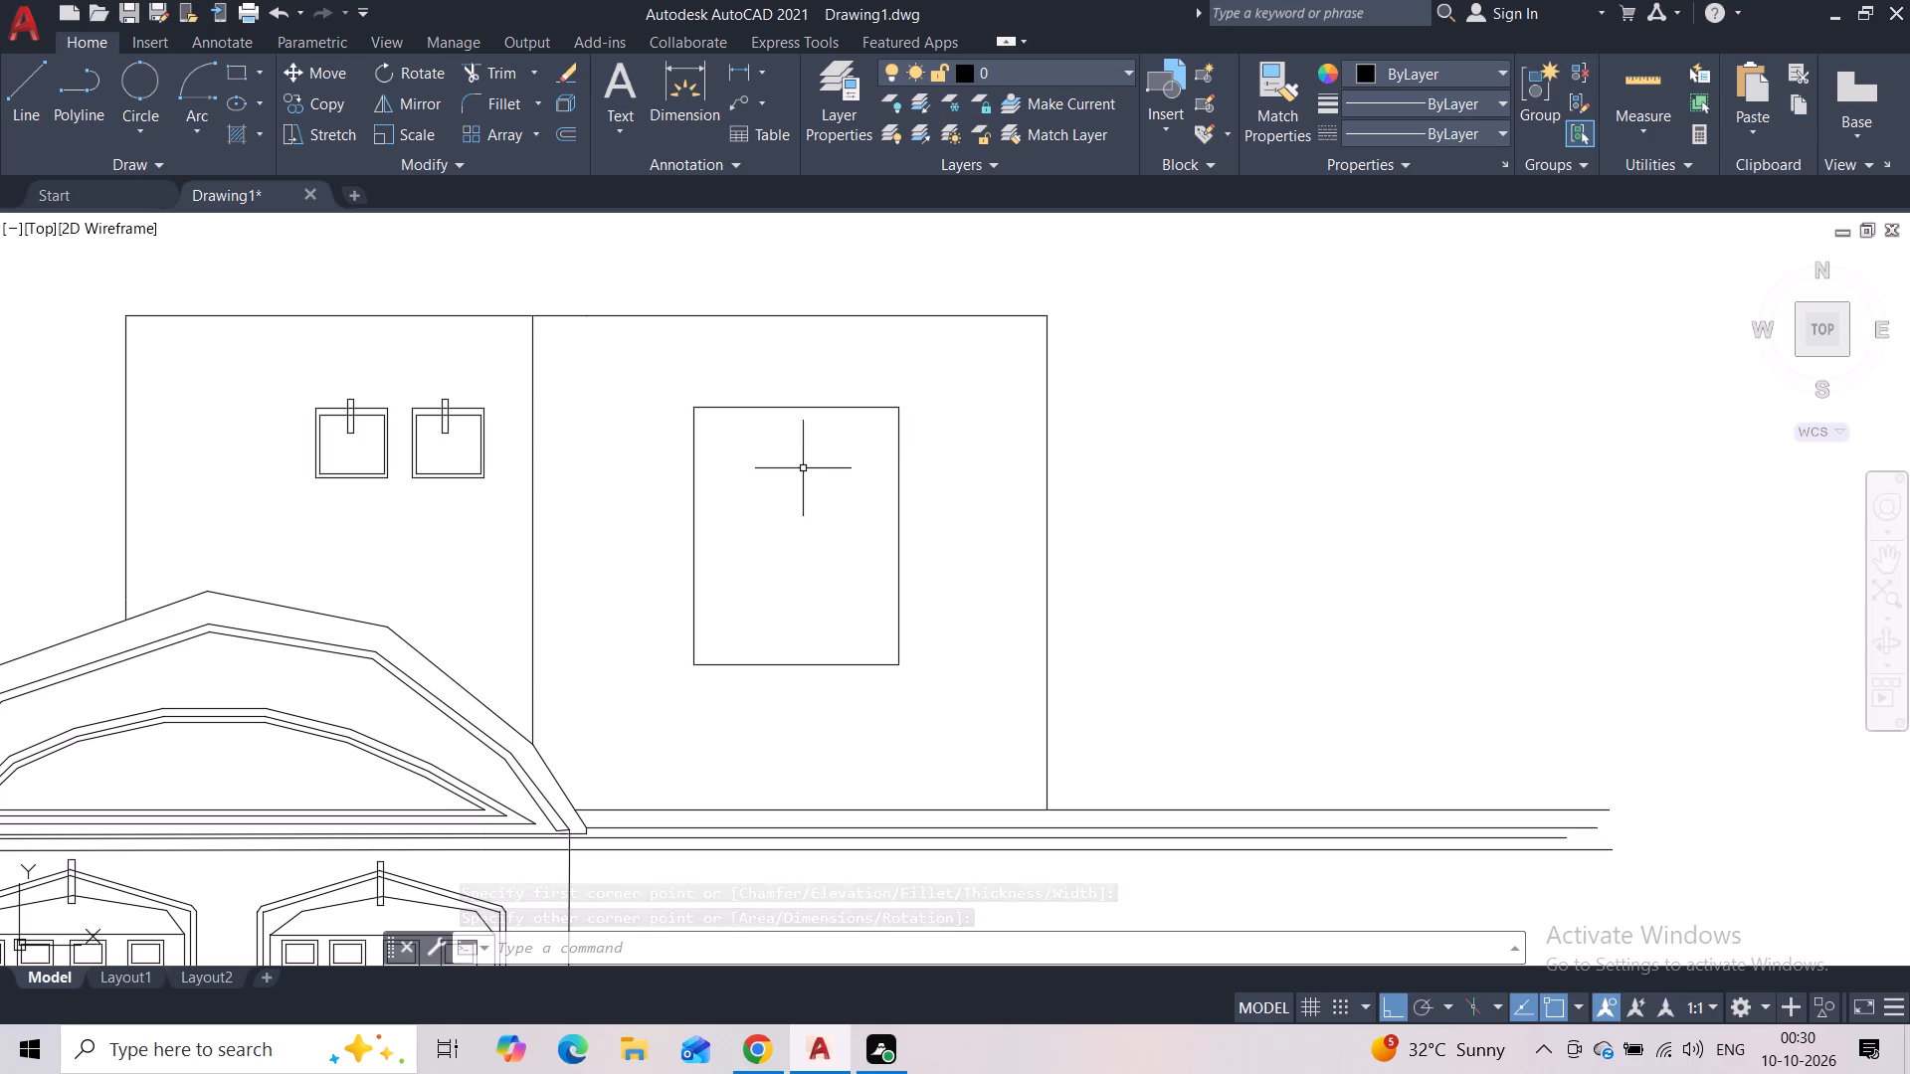
# Draw a second rectangle about 7'-2" wide by 8'-11" high inside the large window outline as its inner frame.
pyautogui.click(888, 375)
pyautogui.click(830, 464)
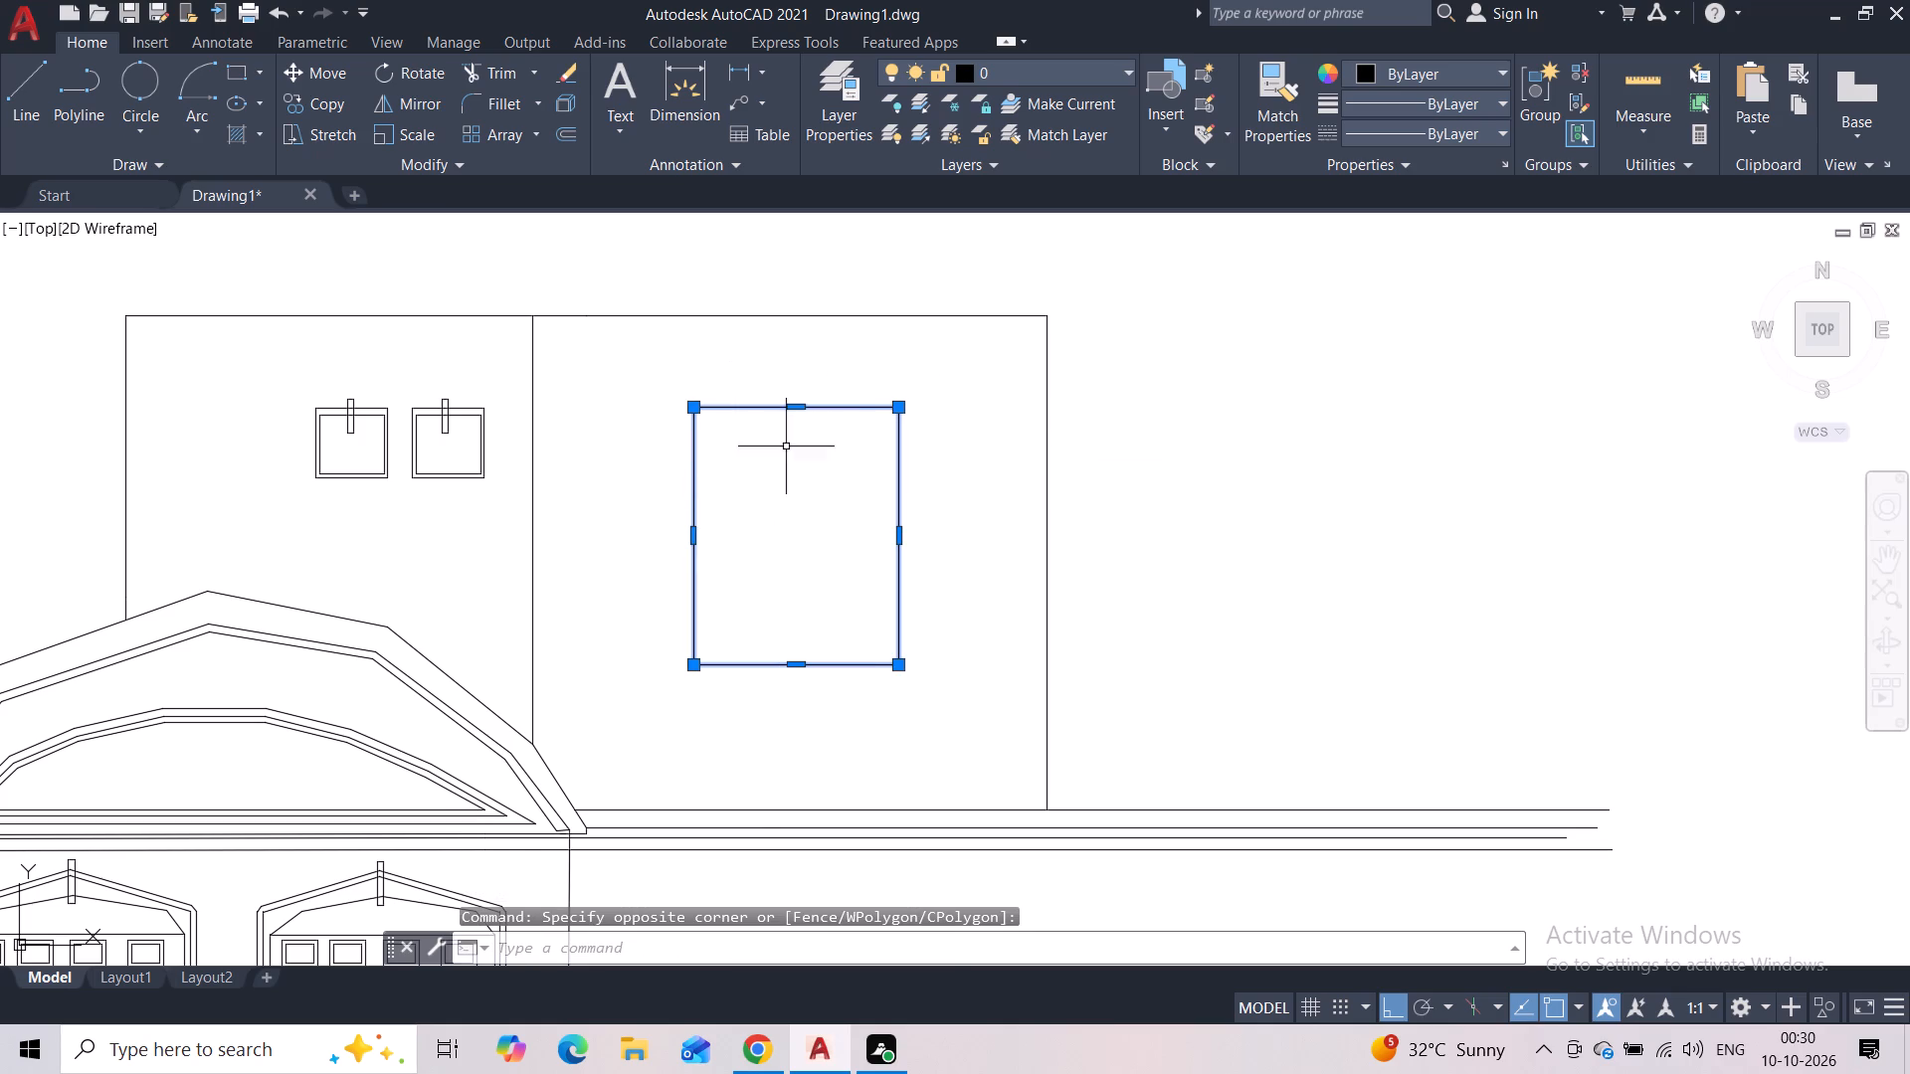
pyautogui.moveTo(801, 461); pyautogui.dragTo(746, 446, button='middle')
pyautogui.scroll(1, 746, 446)
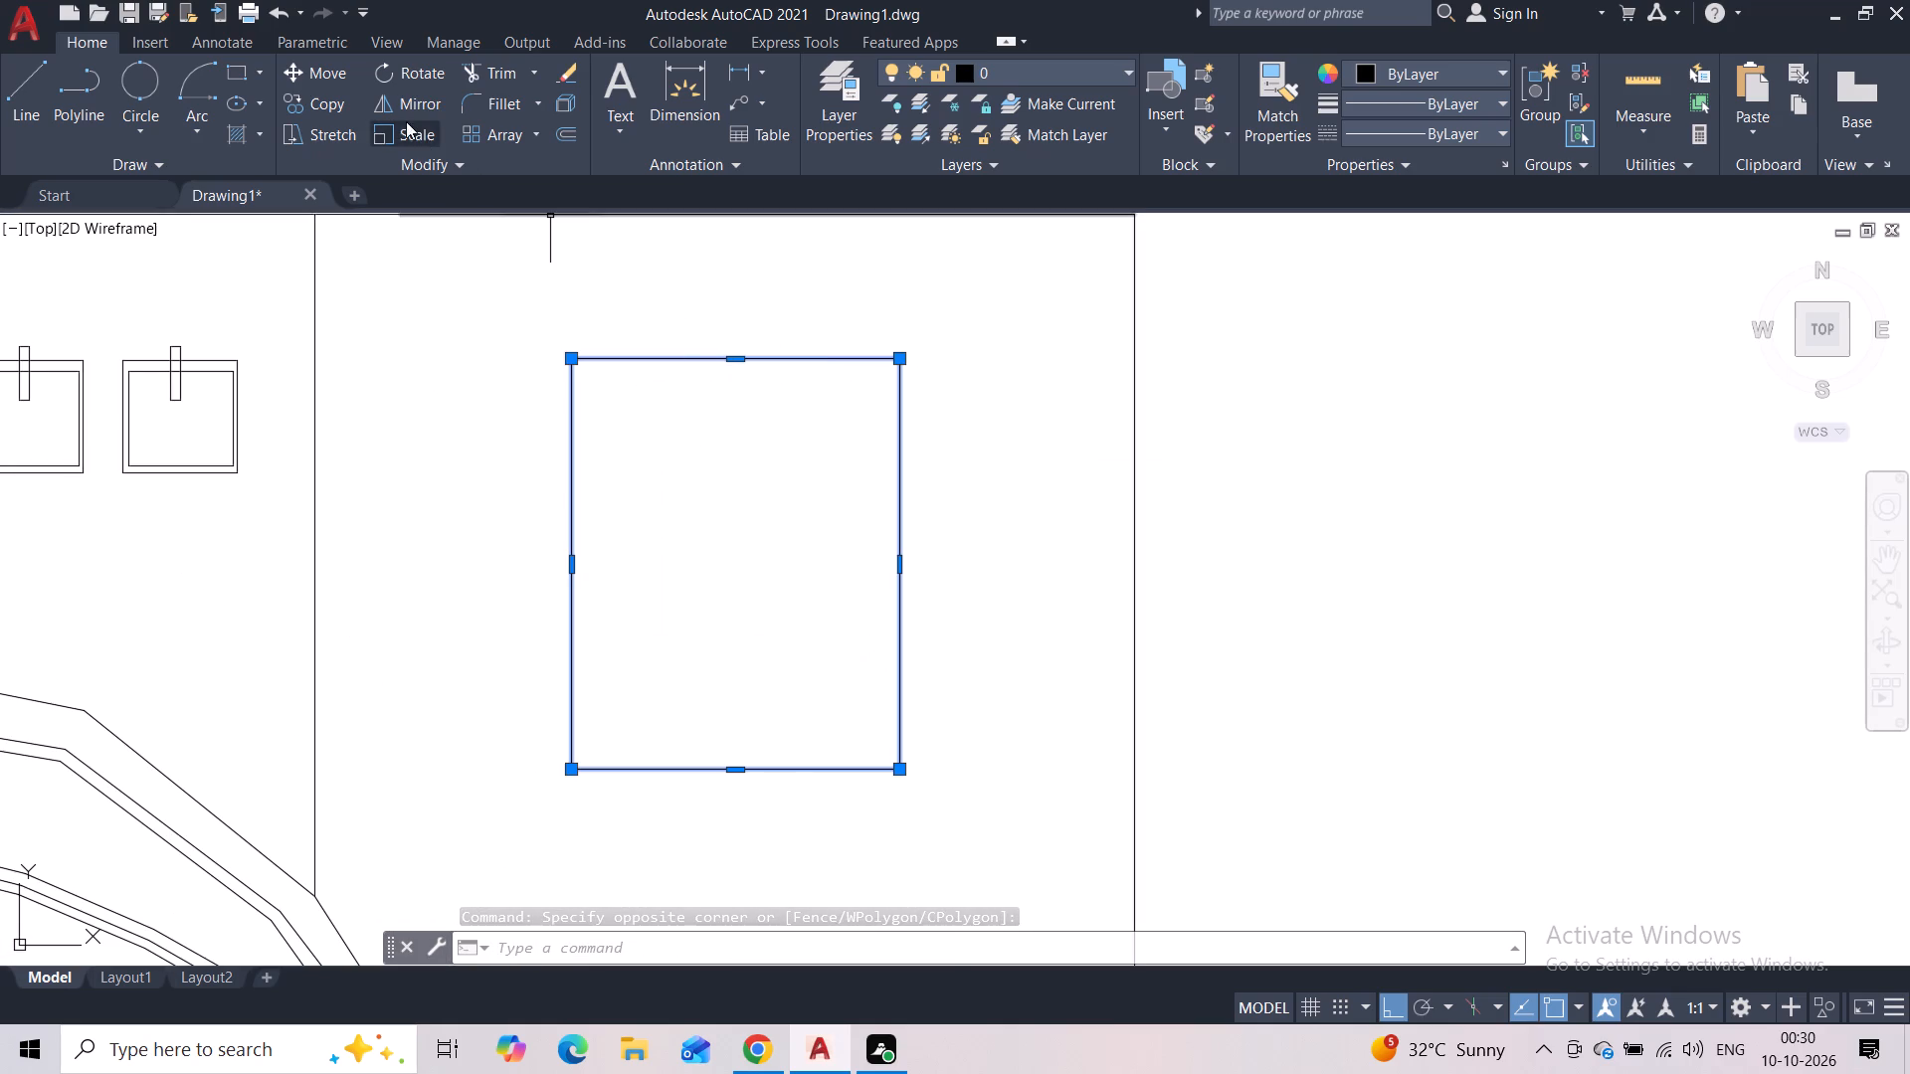
pyautogui.click(231, 70)
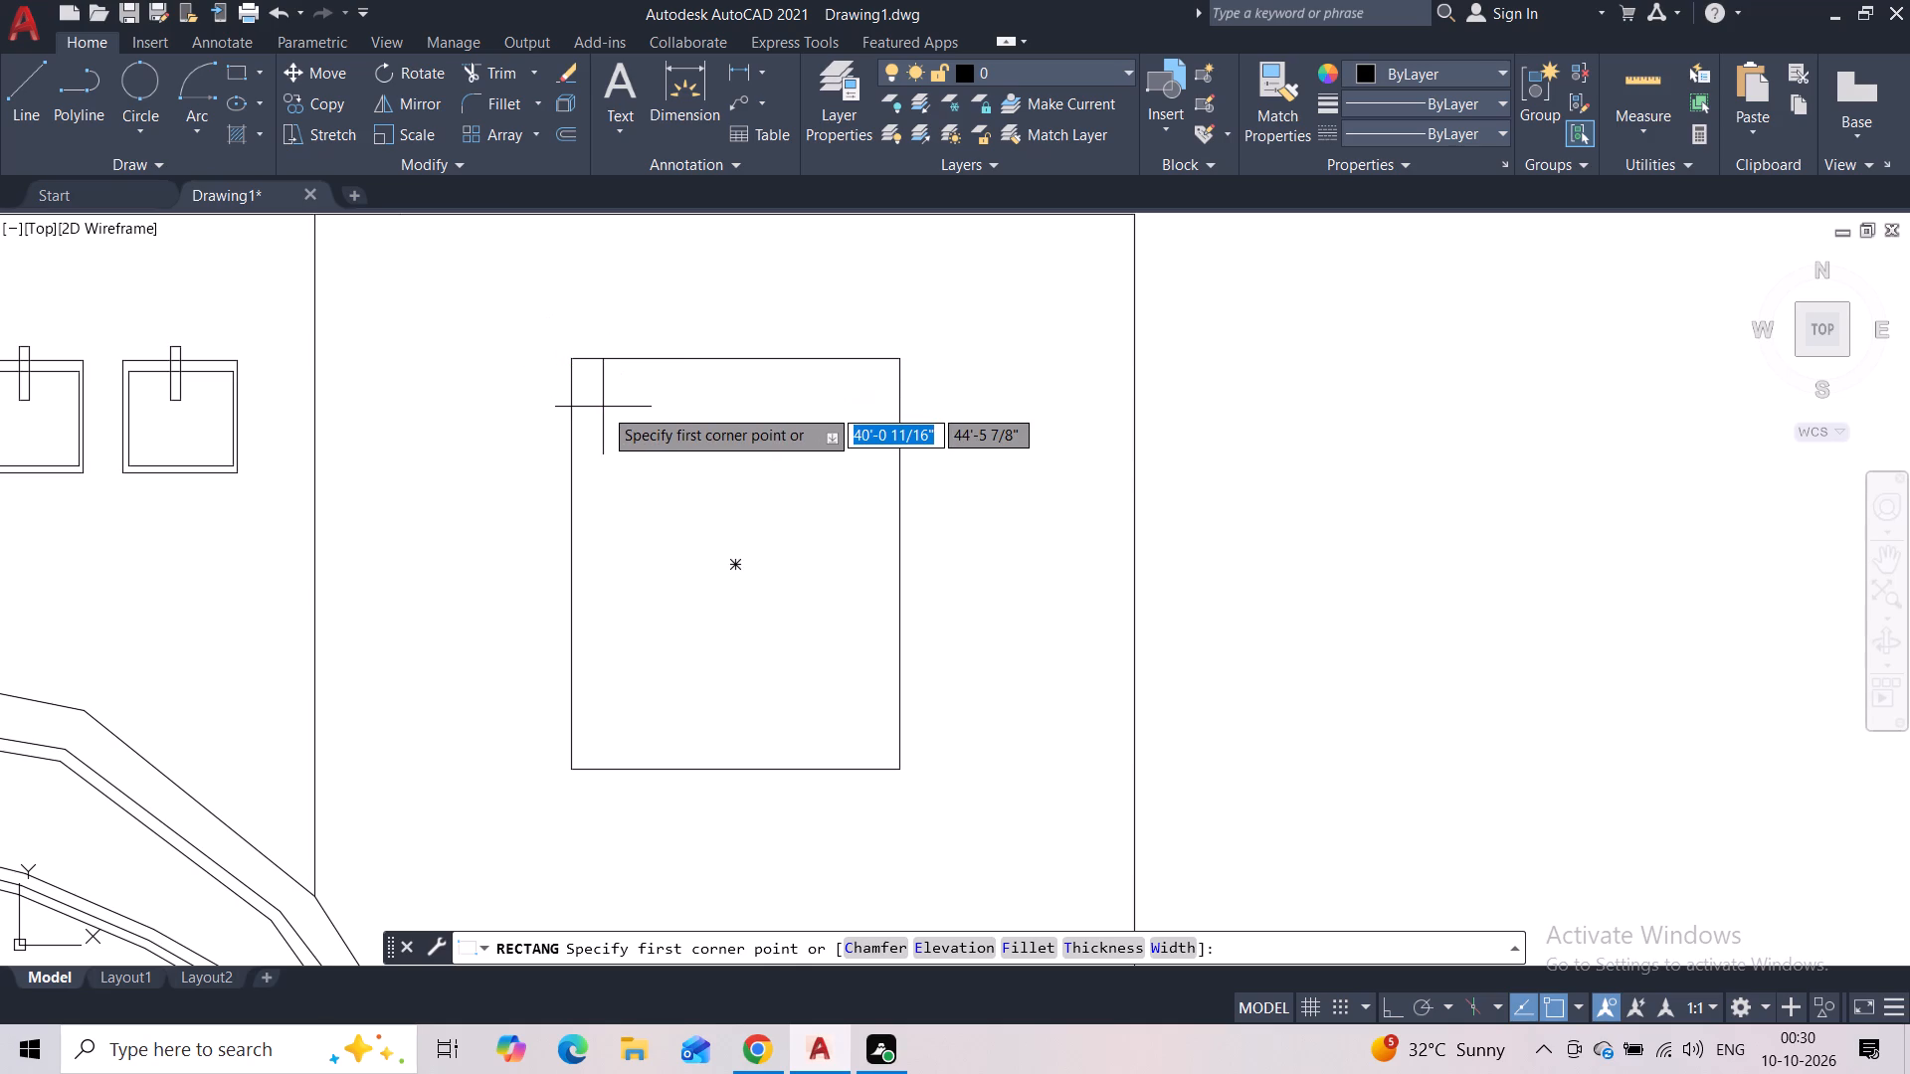
pyautogui.click(611, 410)
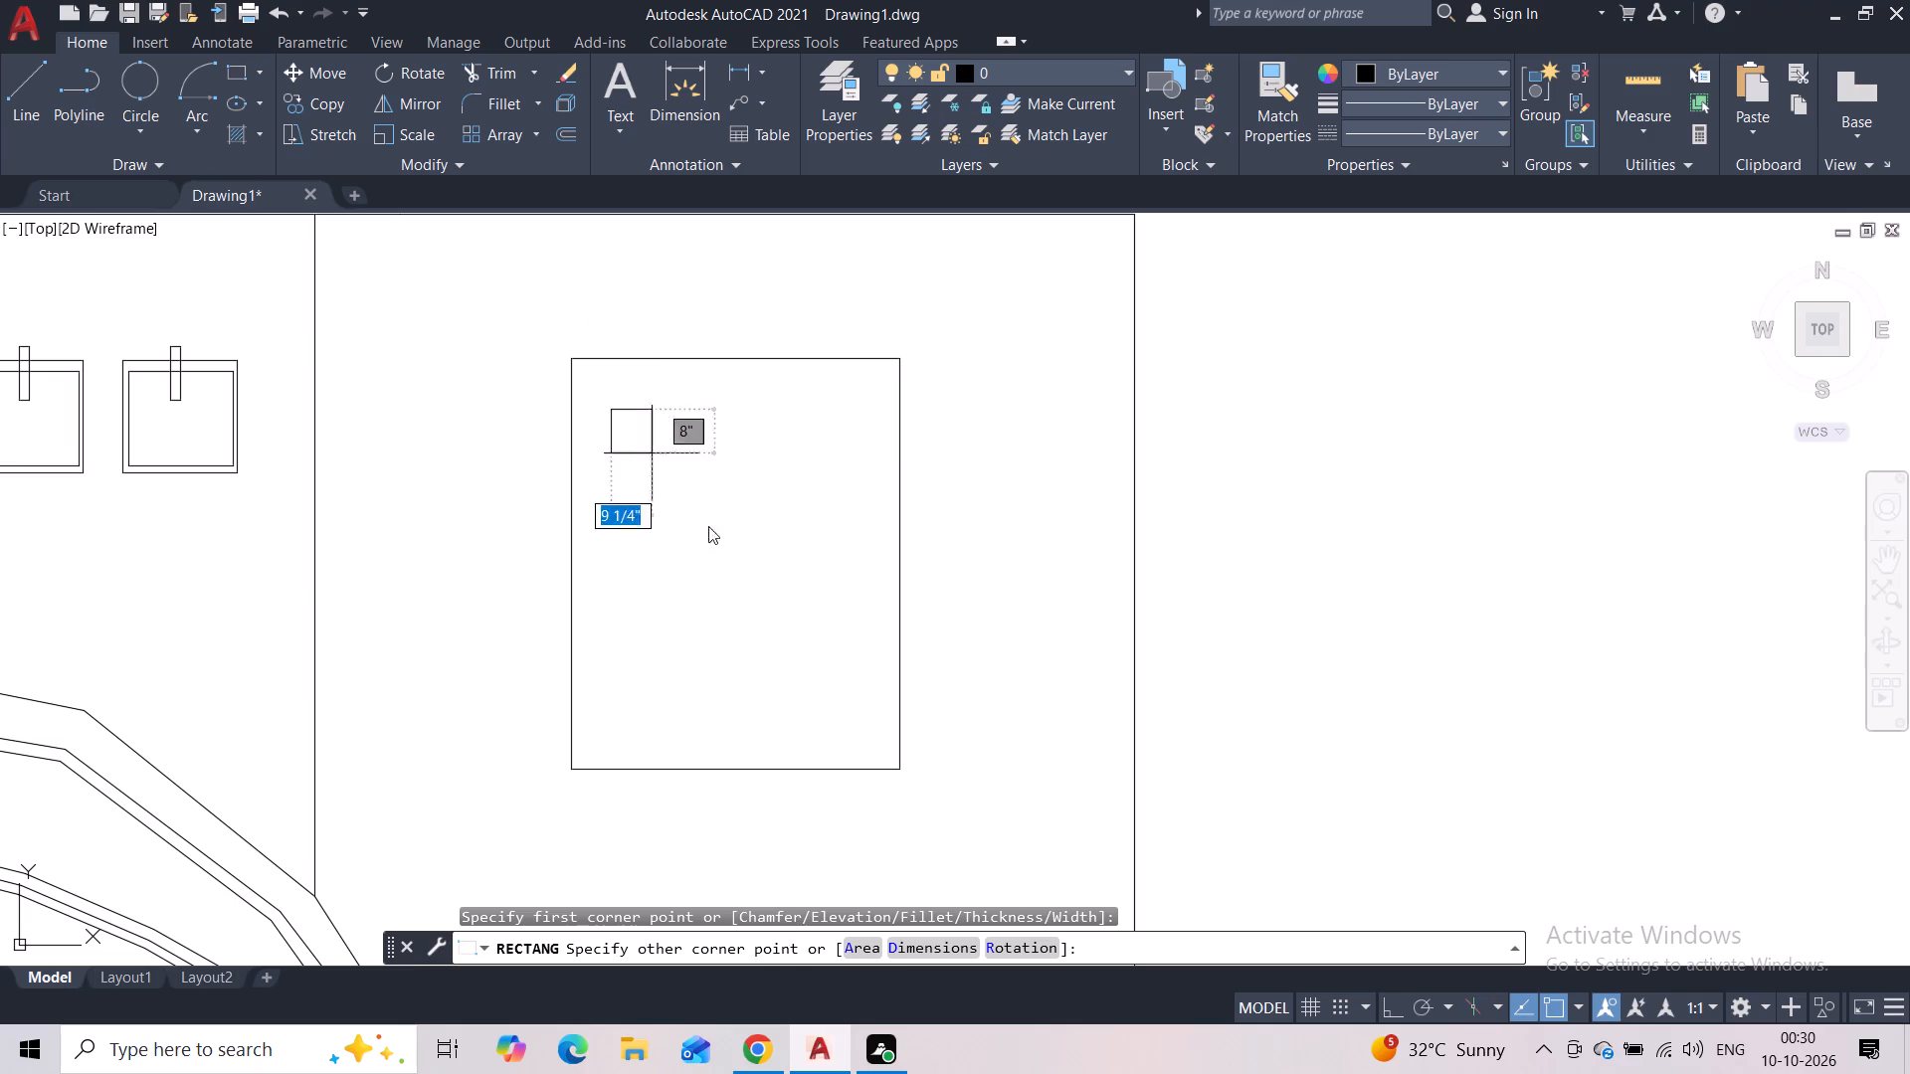
pyautogui.click(875, 744)
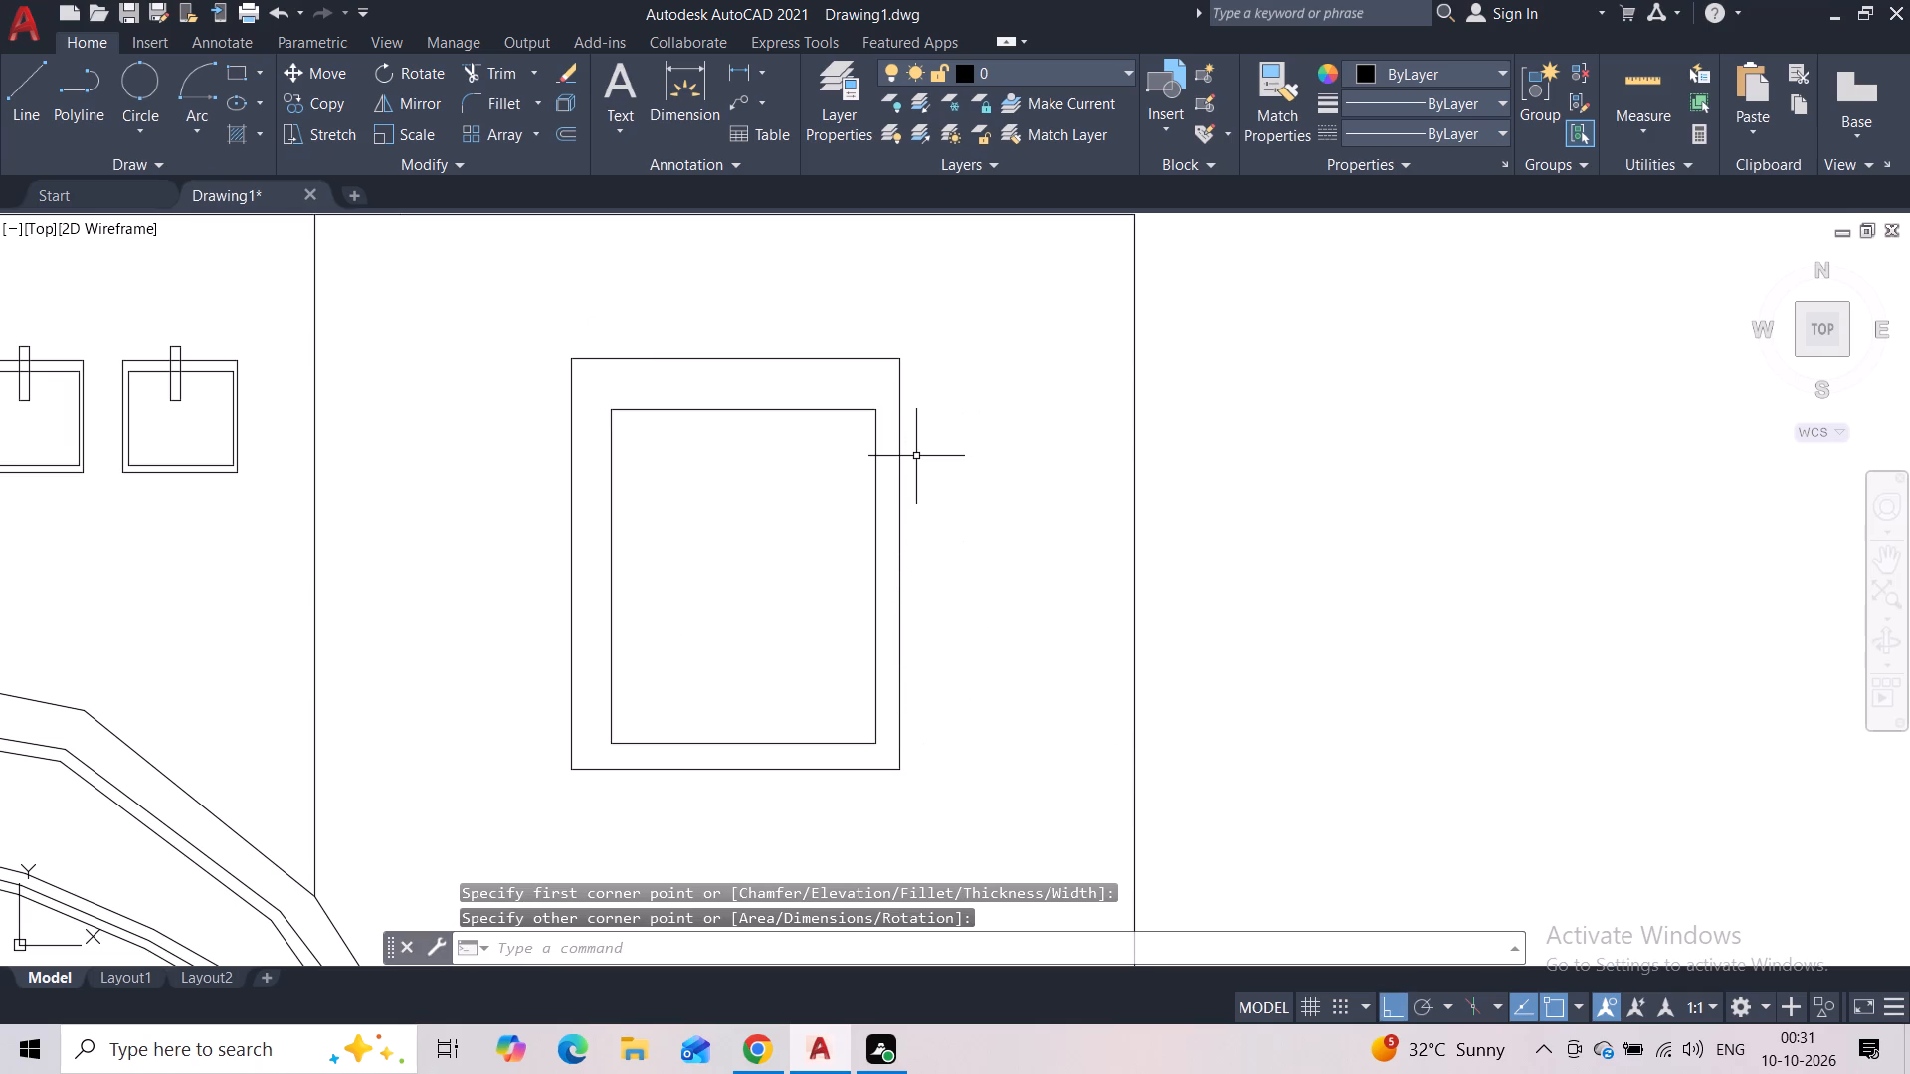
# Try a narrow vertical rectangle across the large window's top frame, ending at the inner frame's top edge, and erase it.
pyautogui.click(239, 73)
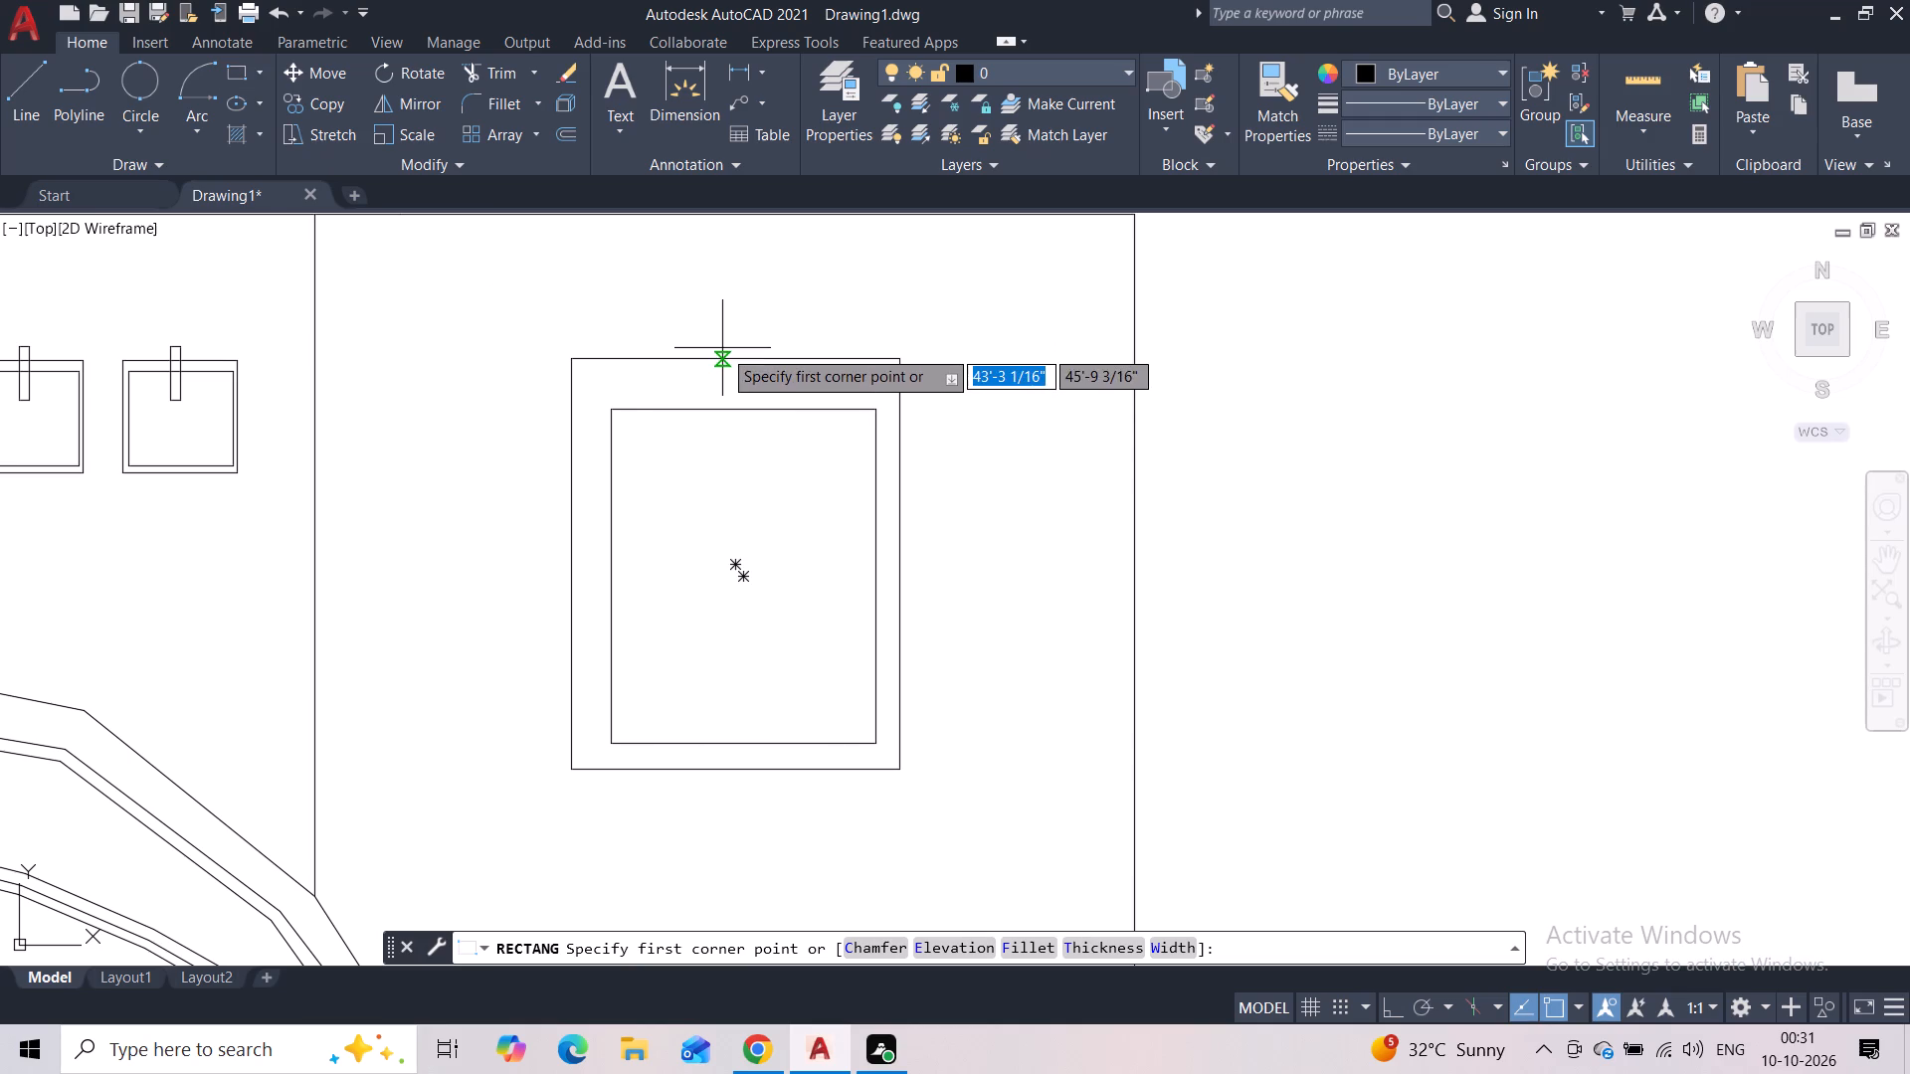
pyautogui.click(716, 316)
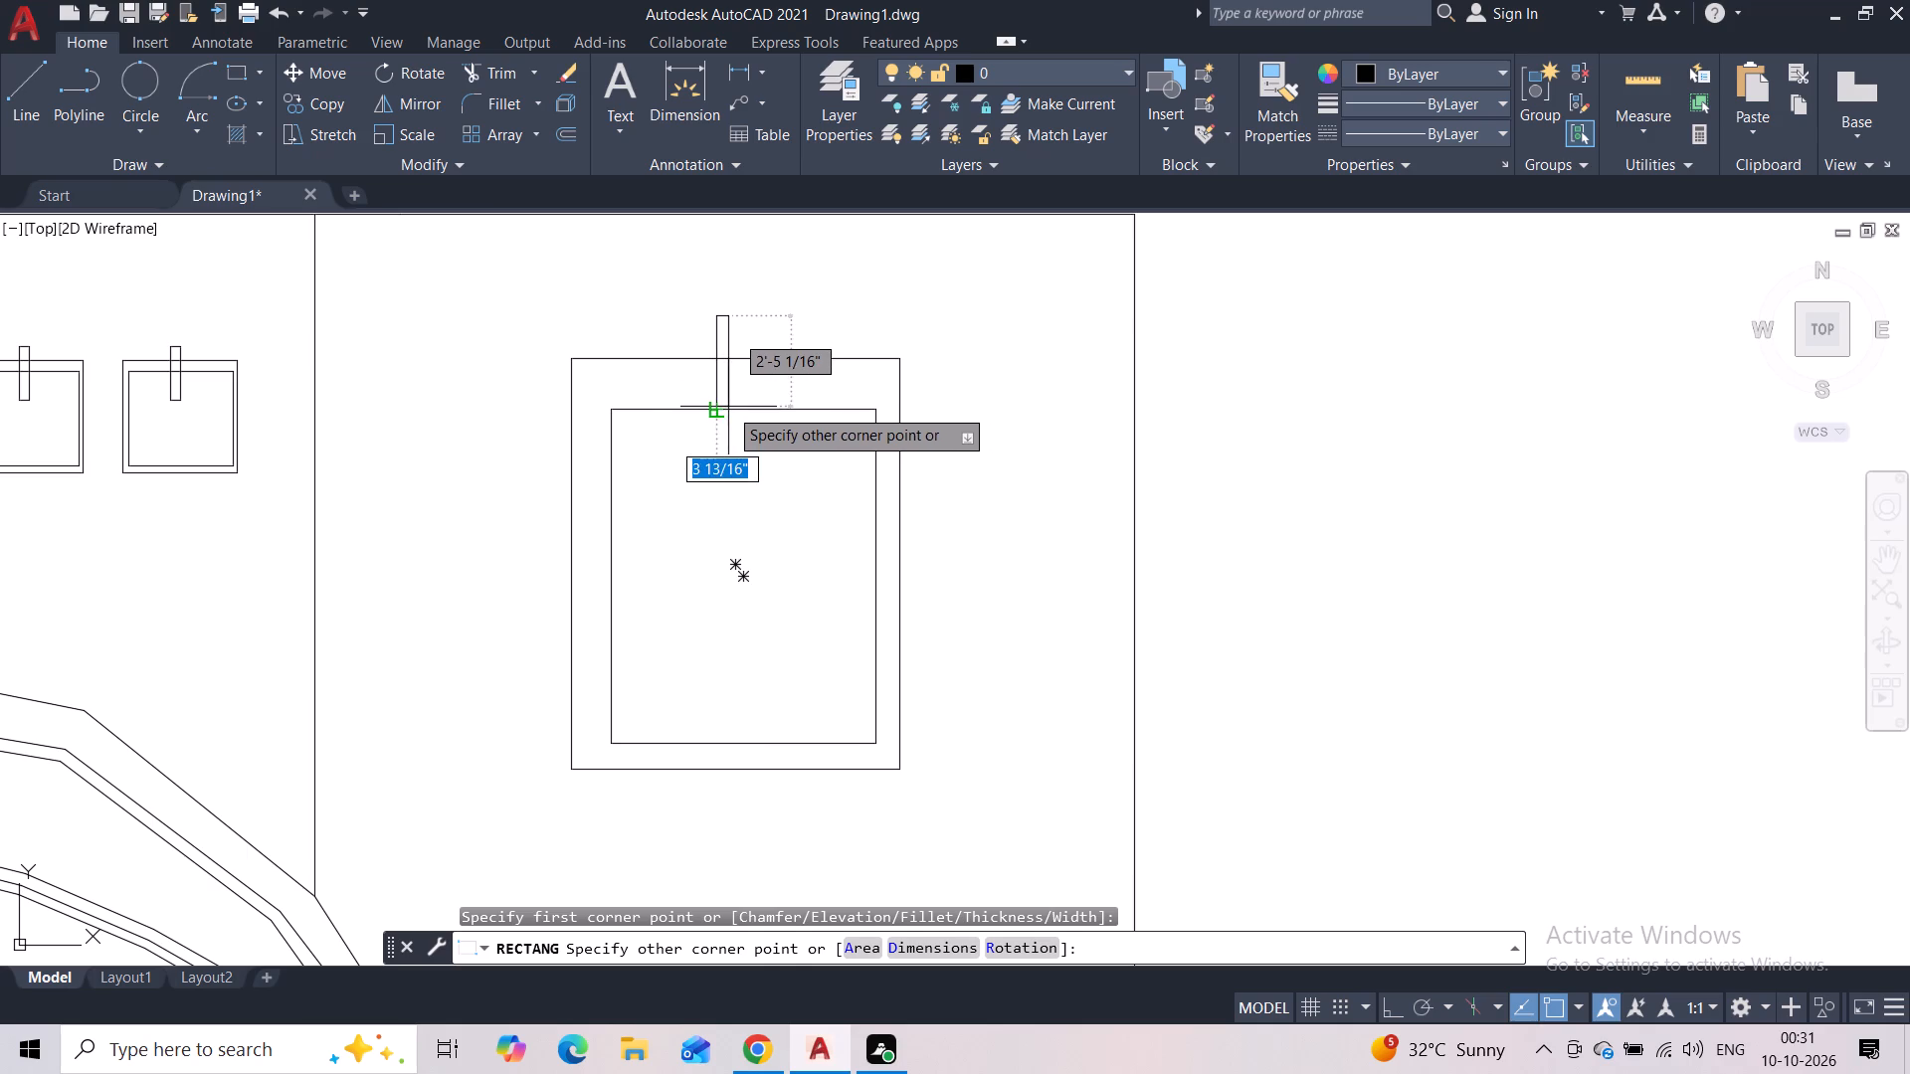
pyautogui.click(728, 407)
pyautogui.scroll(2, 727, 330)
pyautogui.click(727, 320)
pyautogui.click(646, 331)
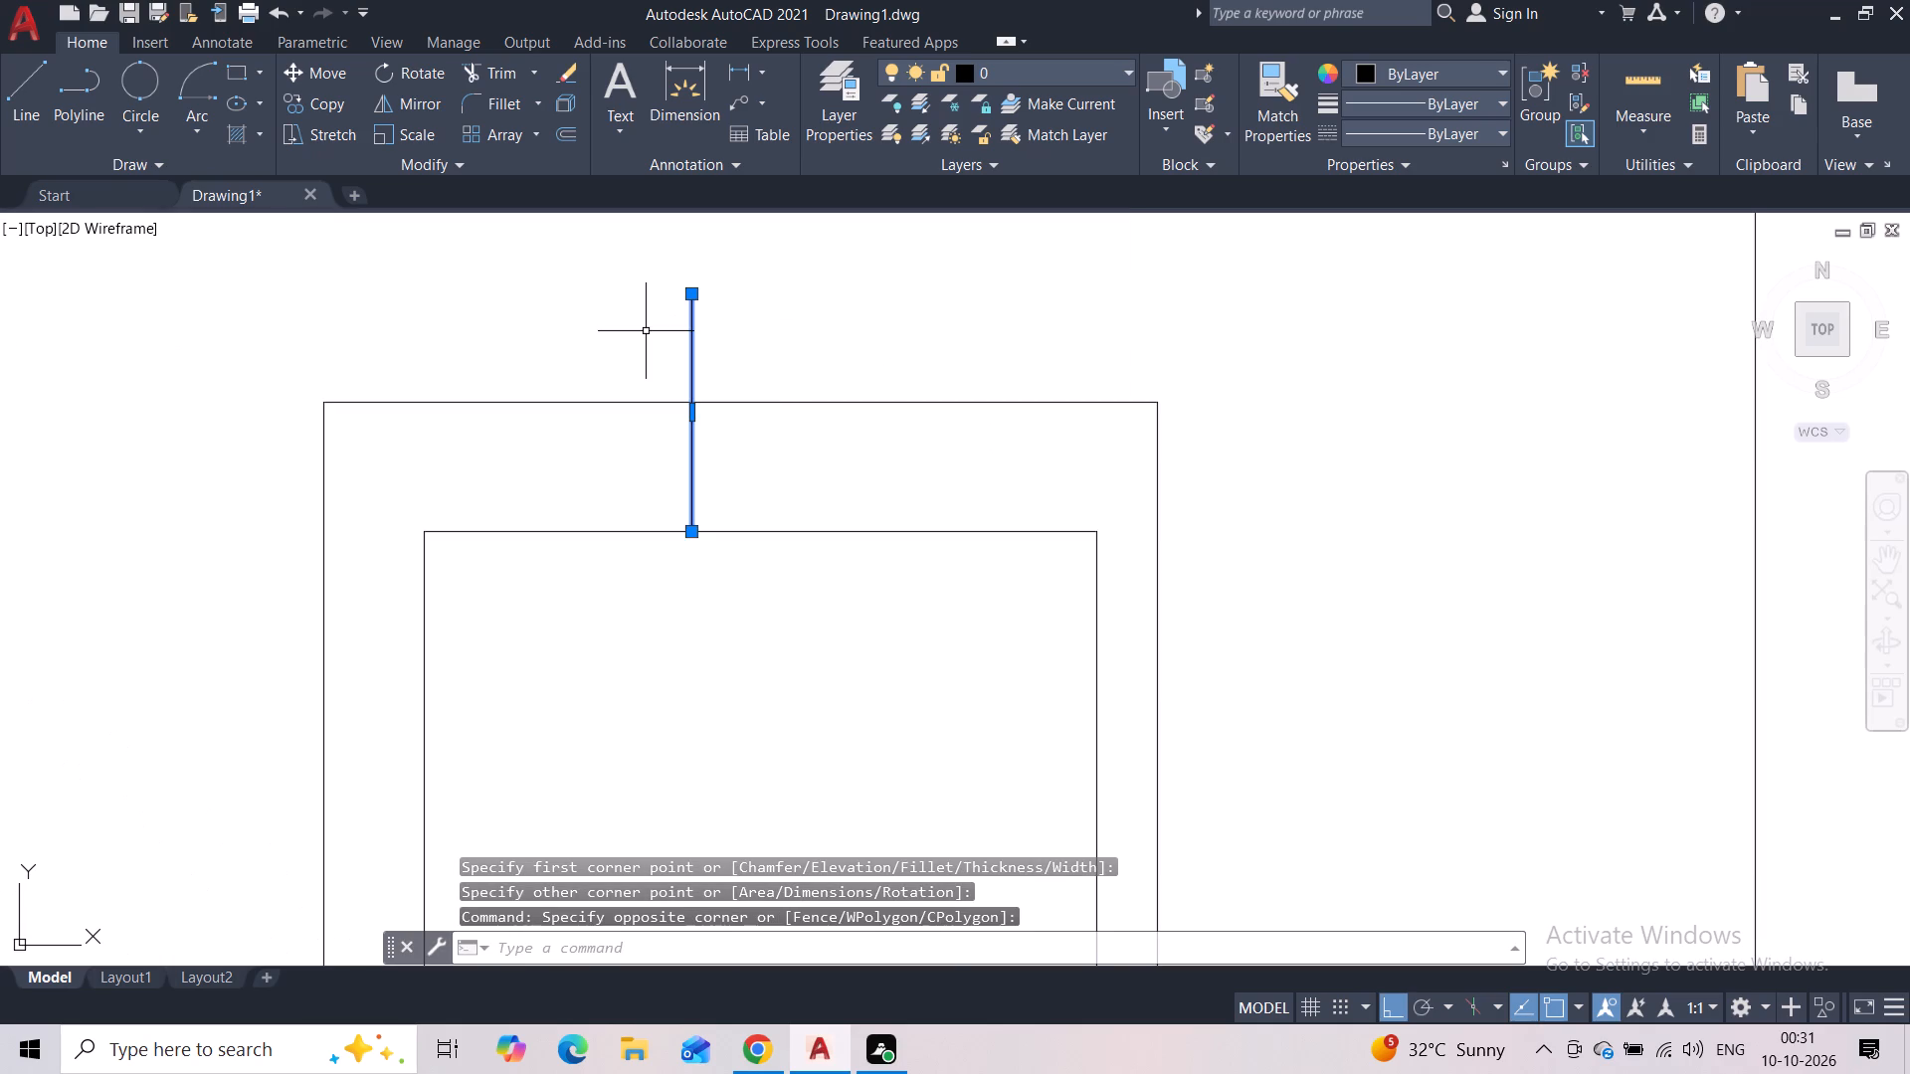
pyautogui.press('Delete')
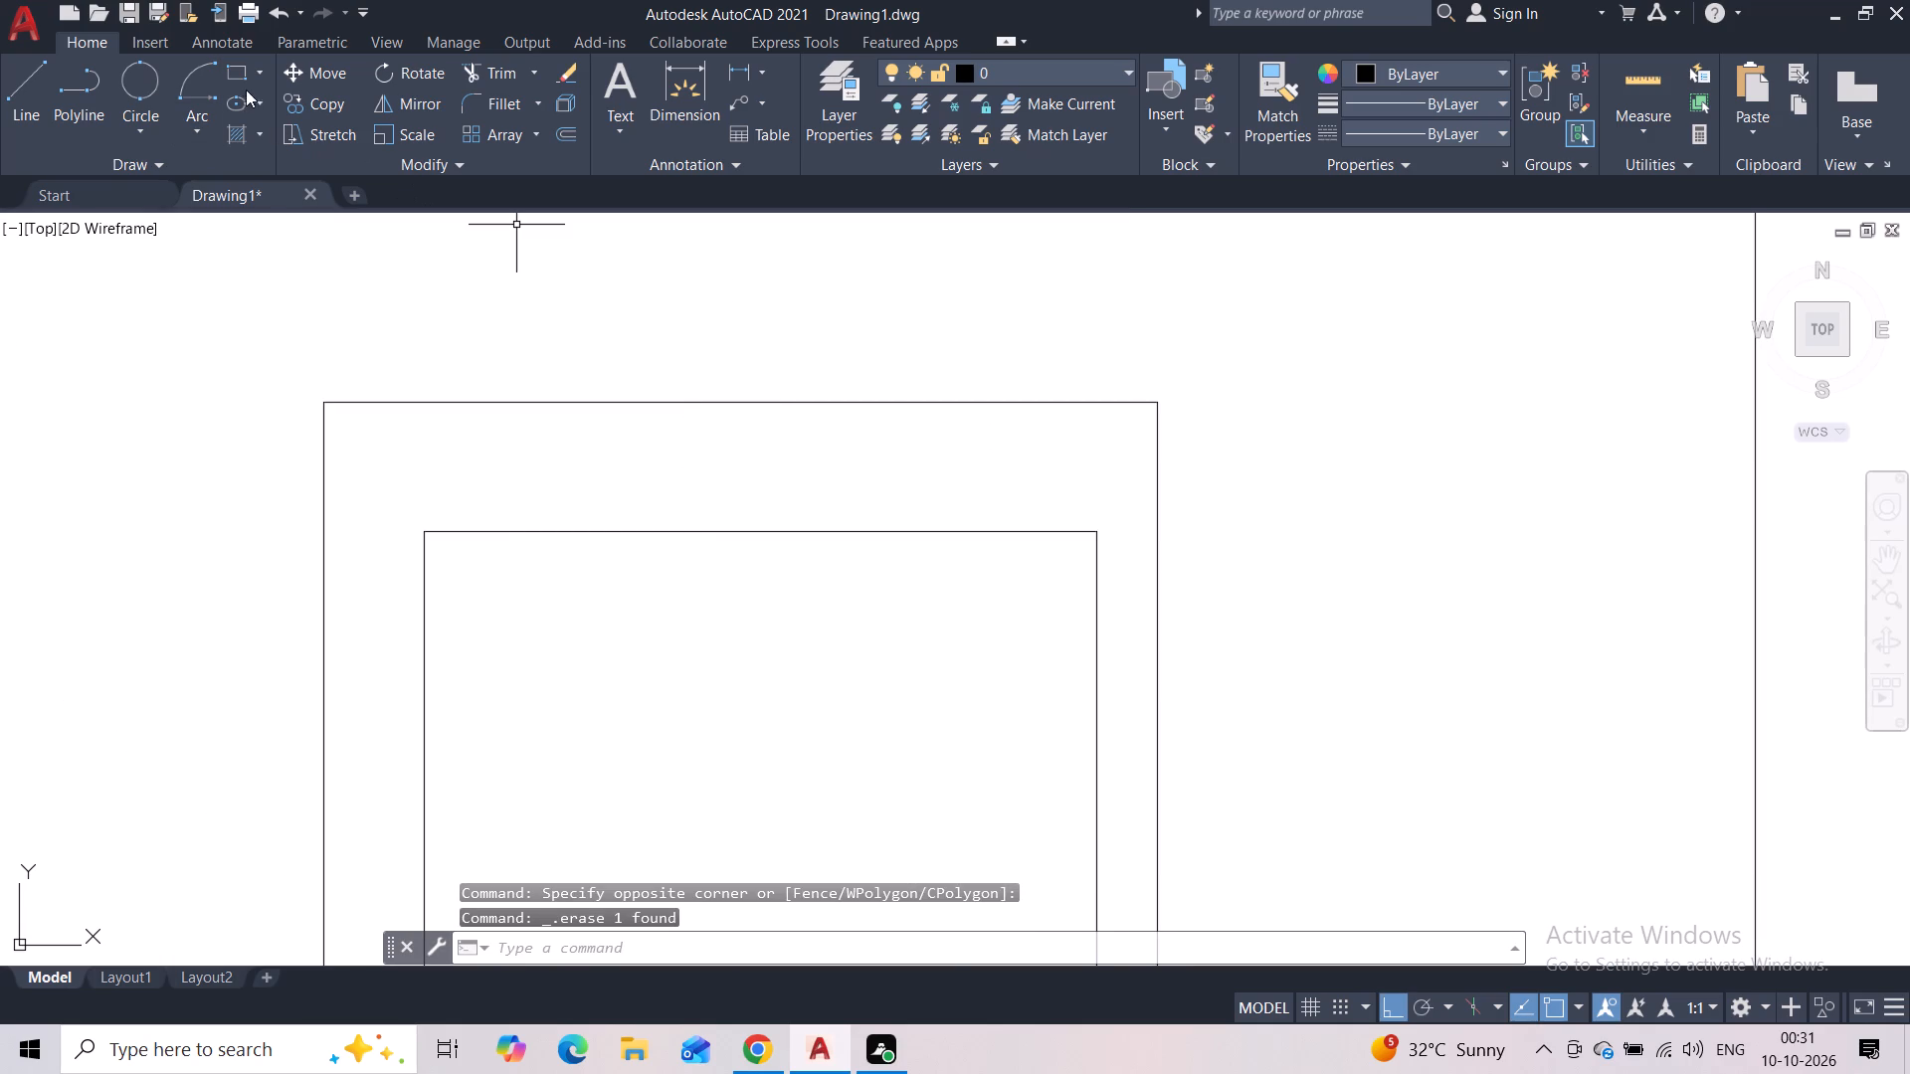
# Draw two adjoining narrow vertical bars up from the inner frame's top edge, one about 2 1/4" by 2'-1", the other about 2'-8" tall.
pyautogui.click(237, 73)
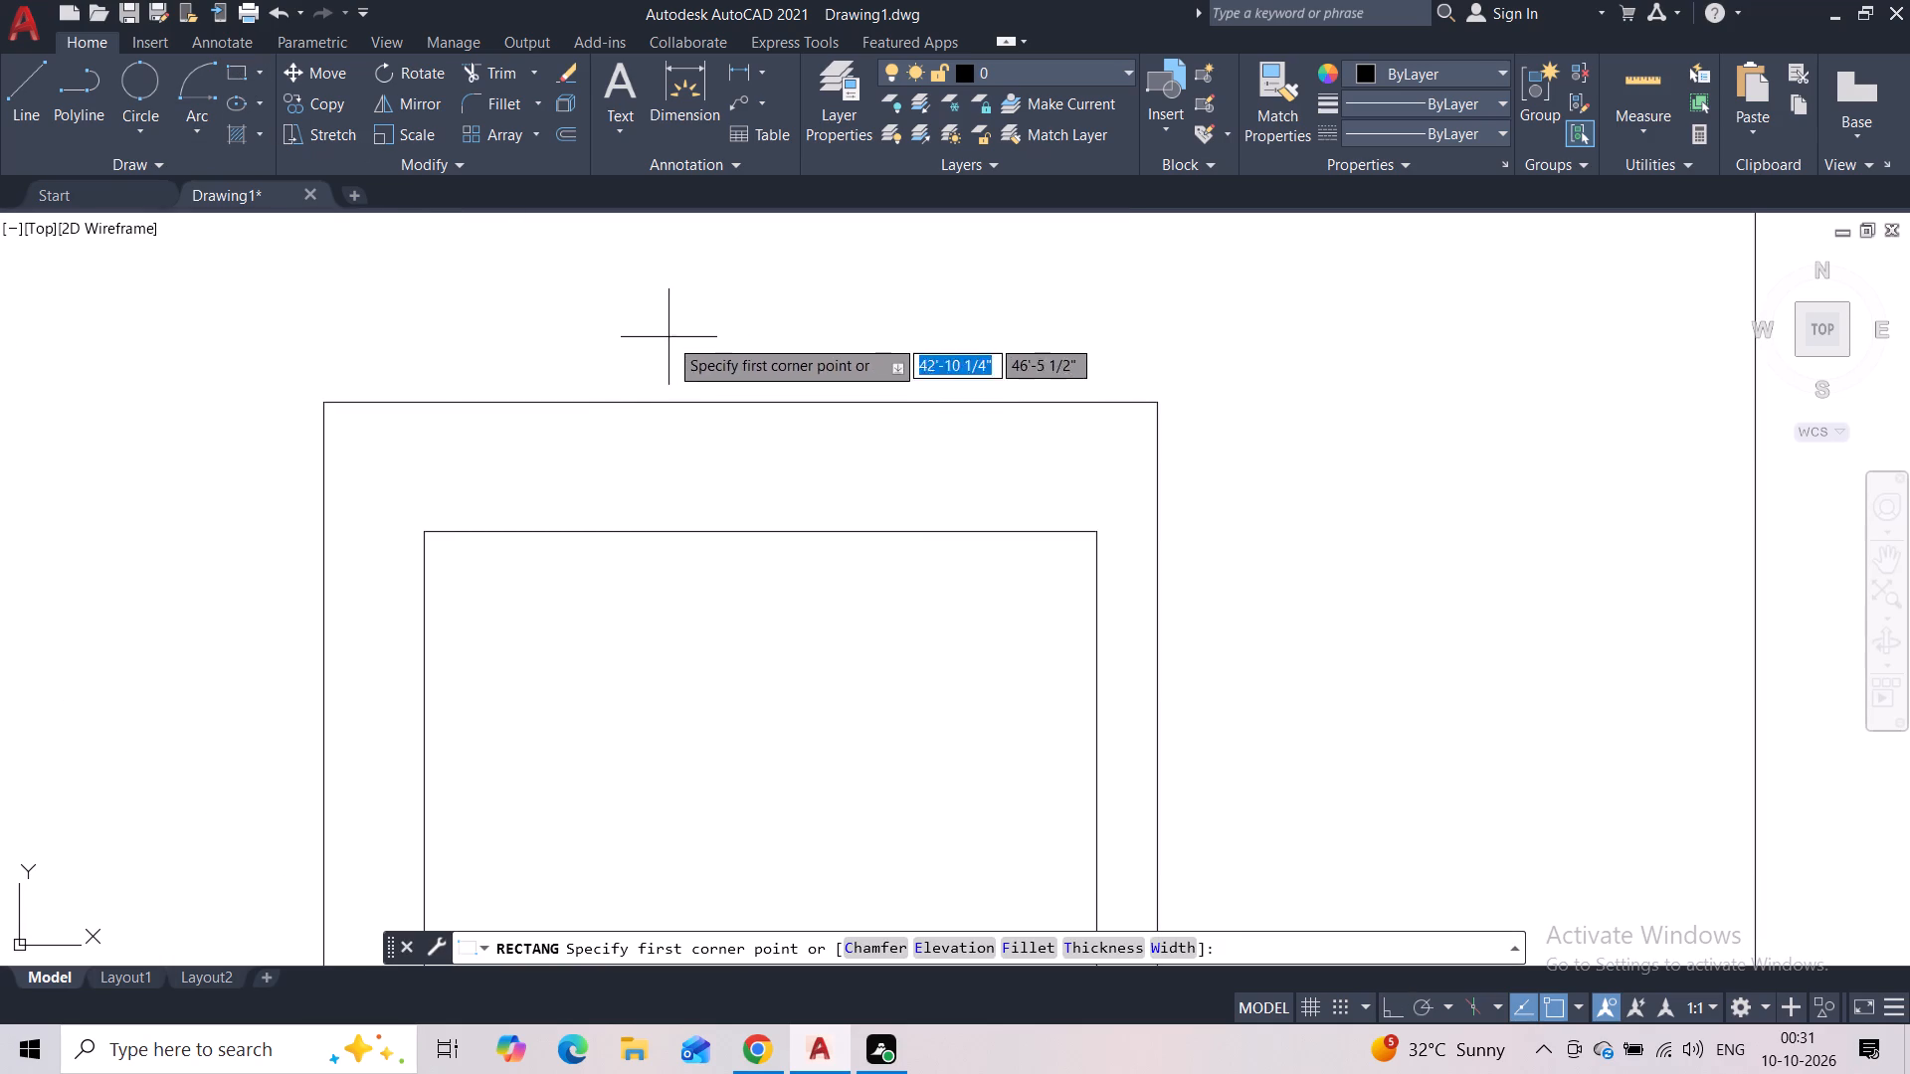
pyautogui.click(668, 337)
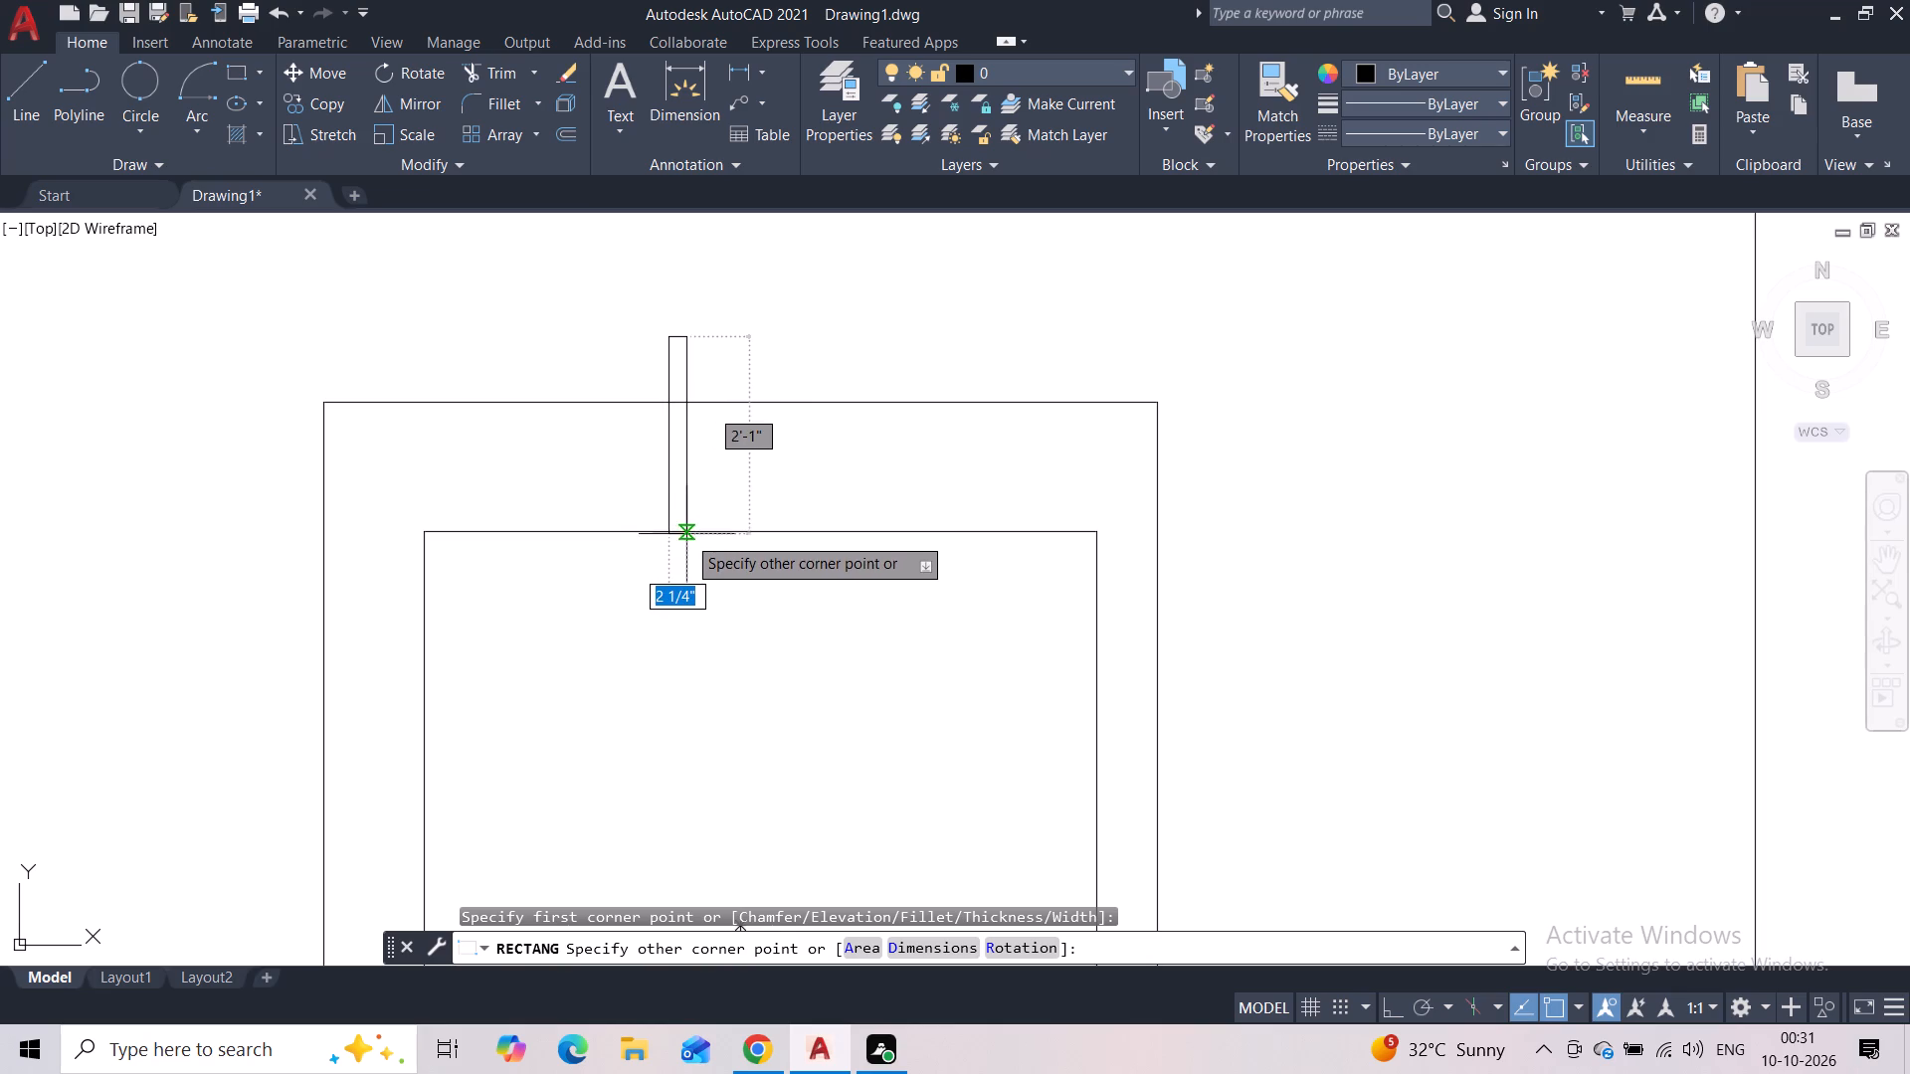
pyautogui.click(686, 531)
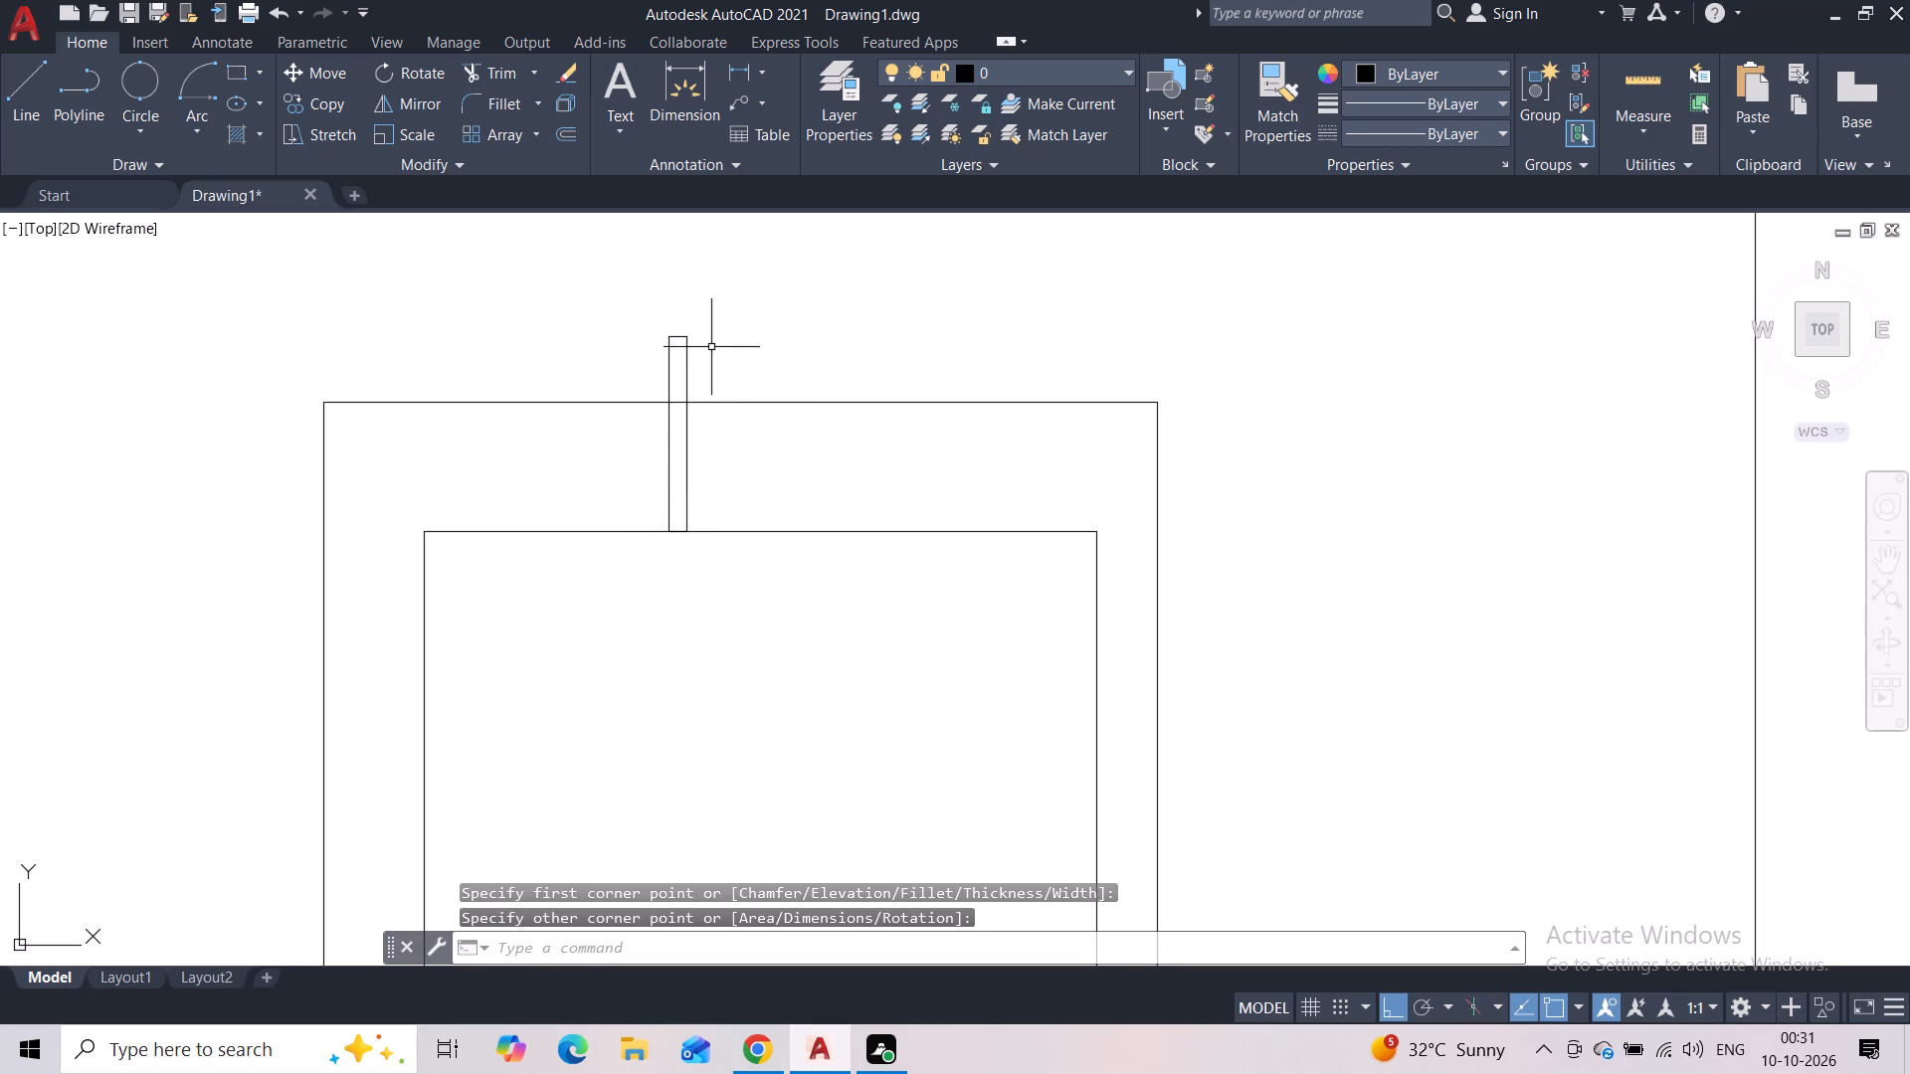
pyautogui.click(238, 73)
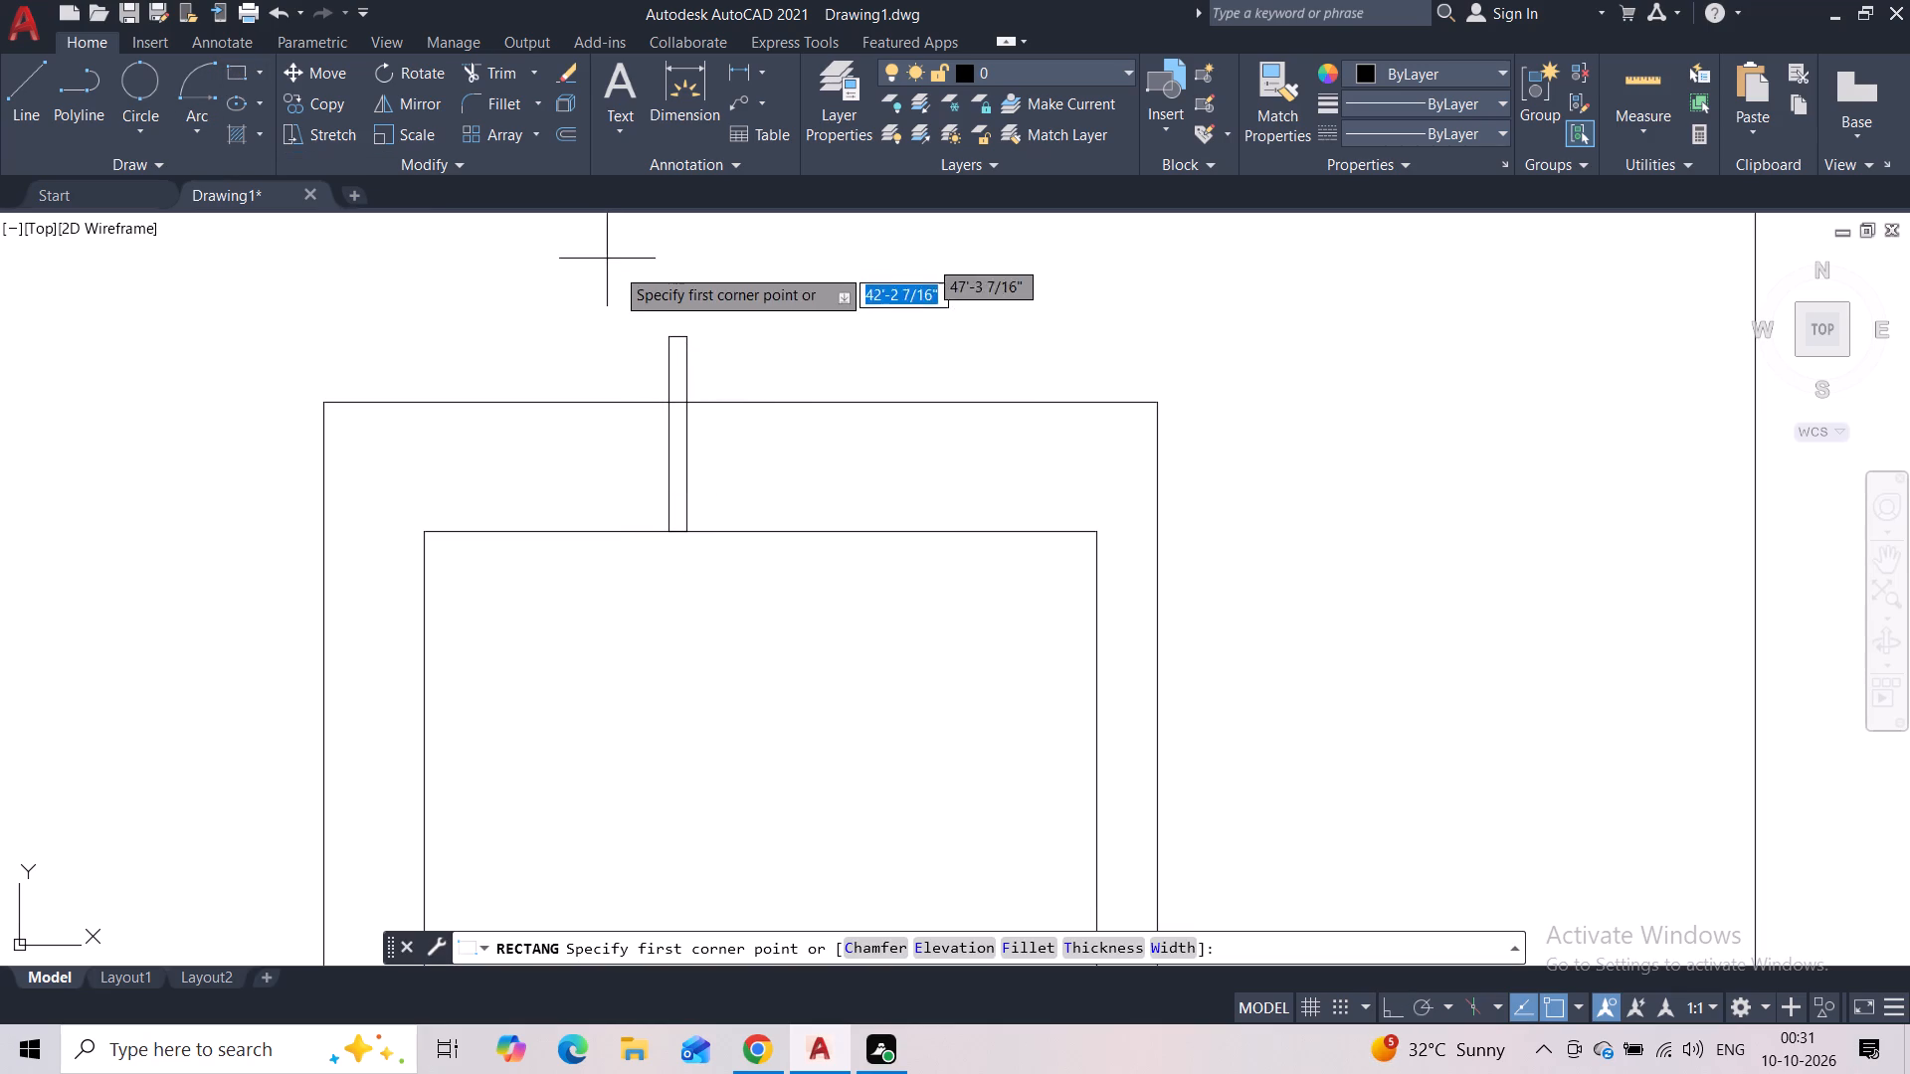
pyautogui.click(683, 280)
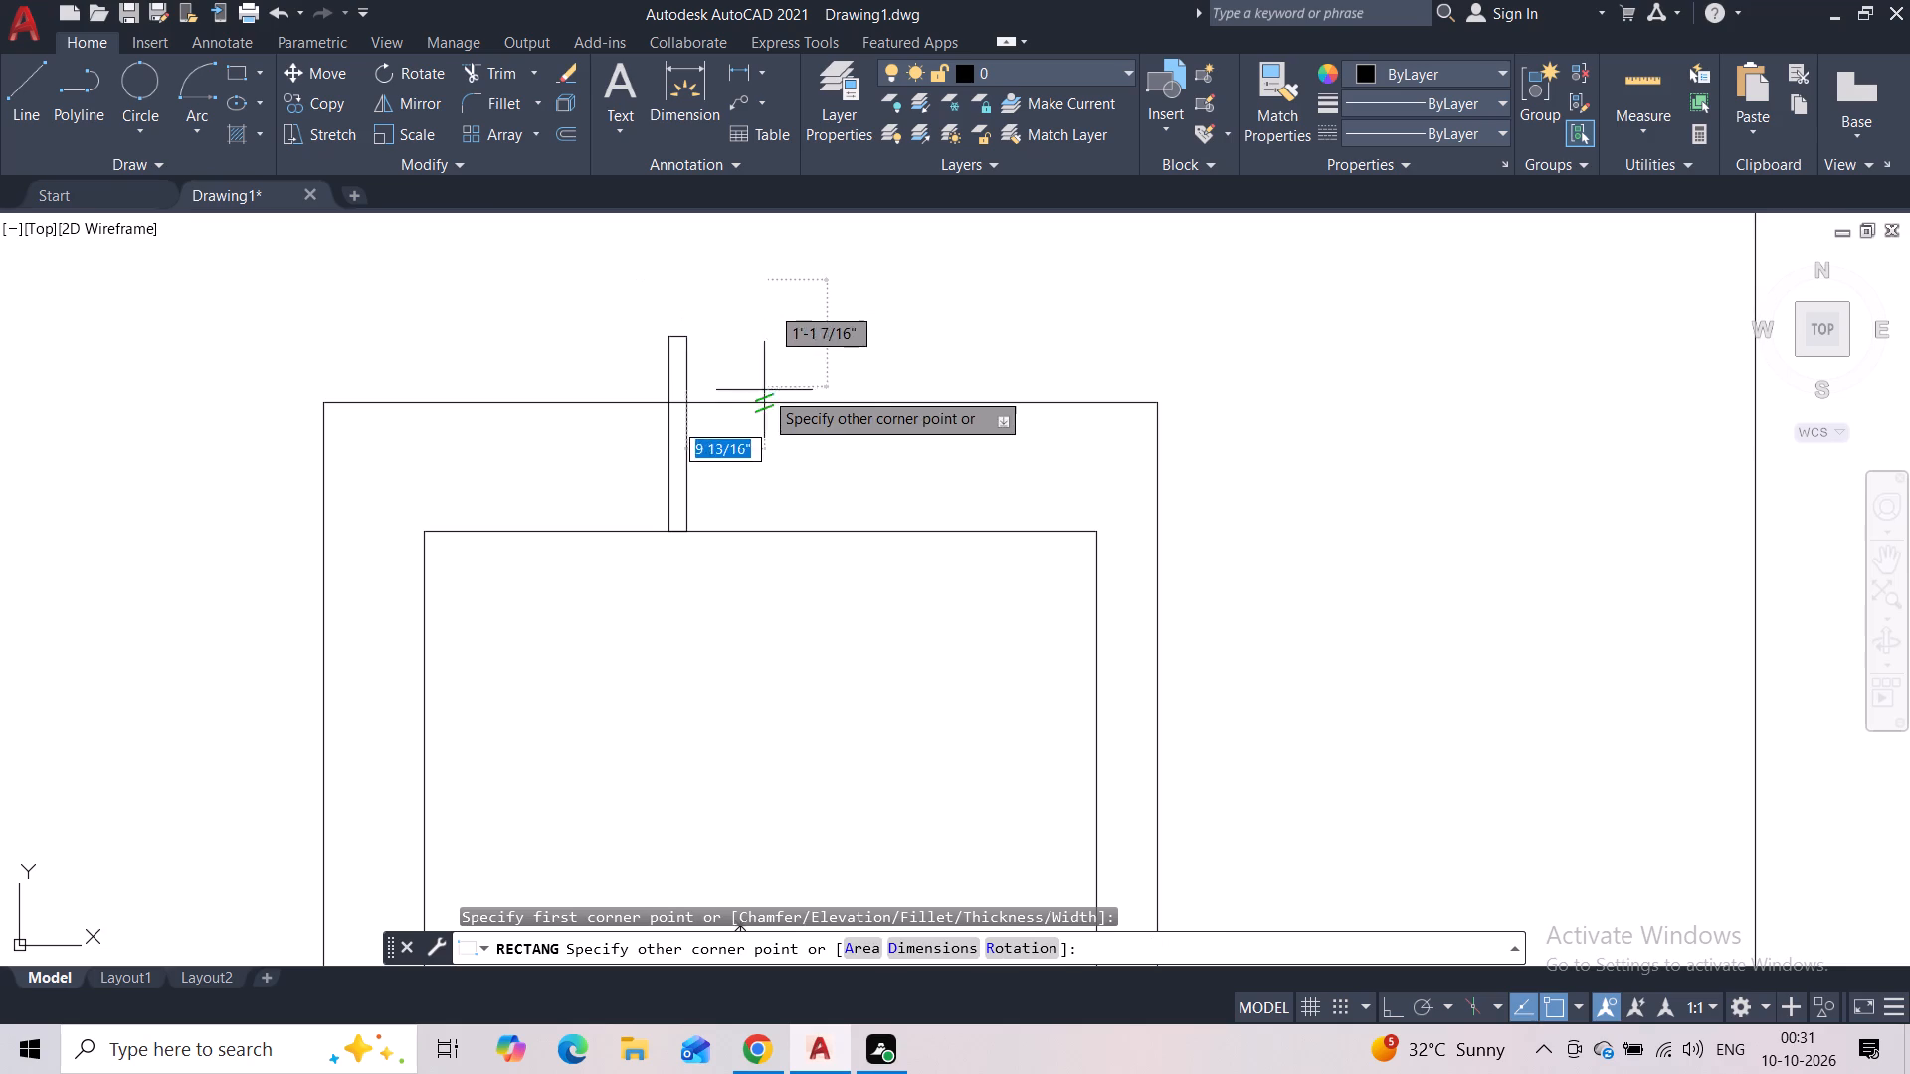
pyautogui.click(709, 533)
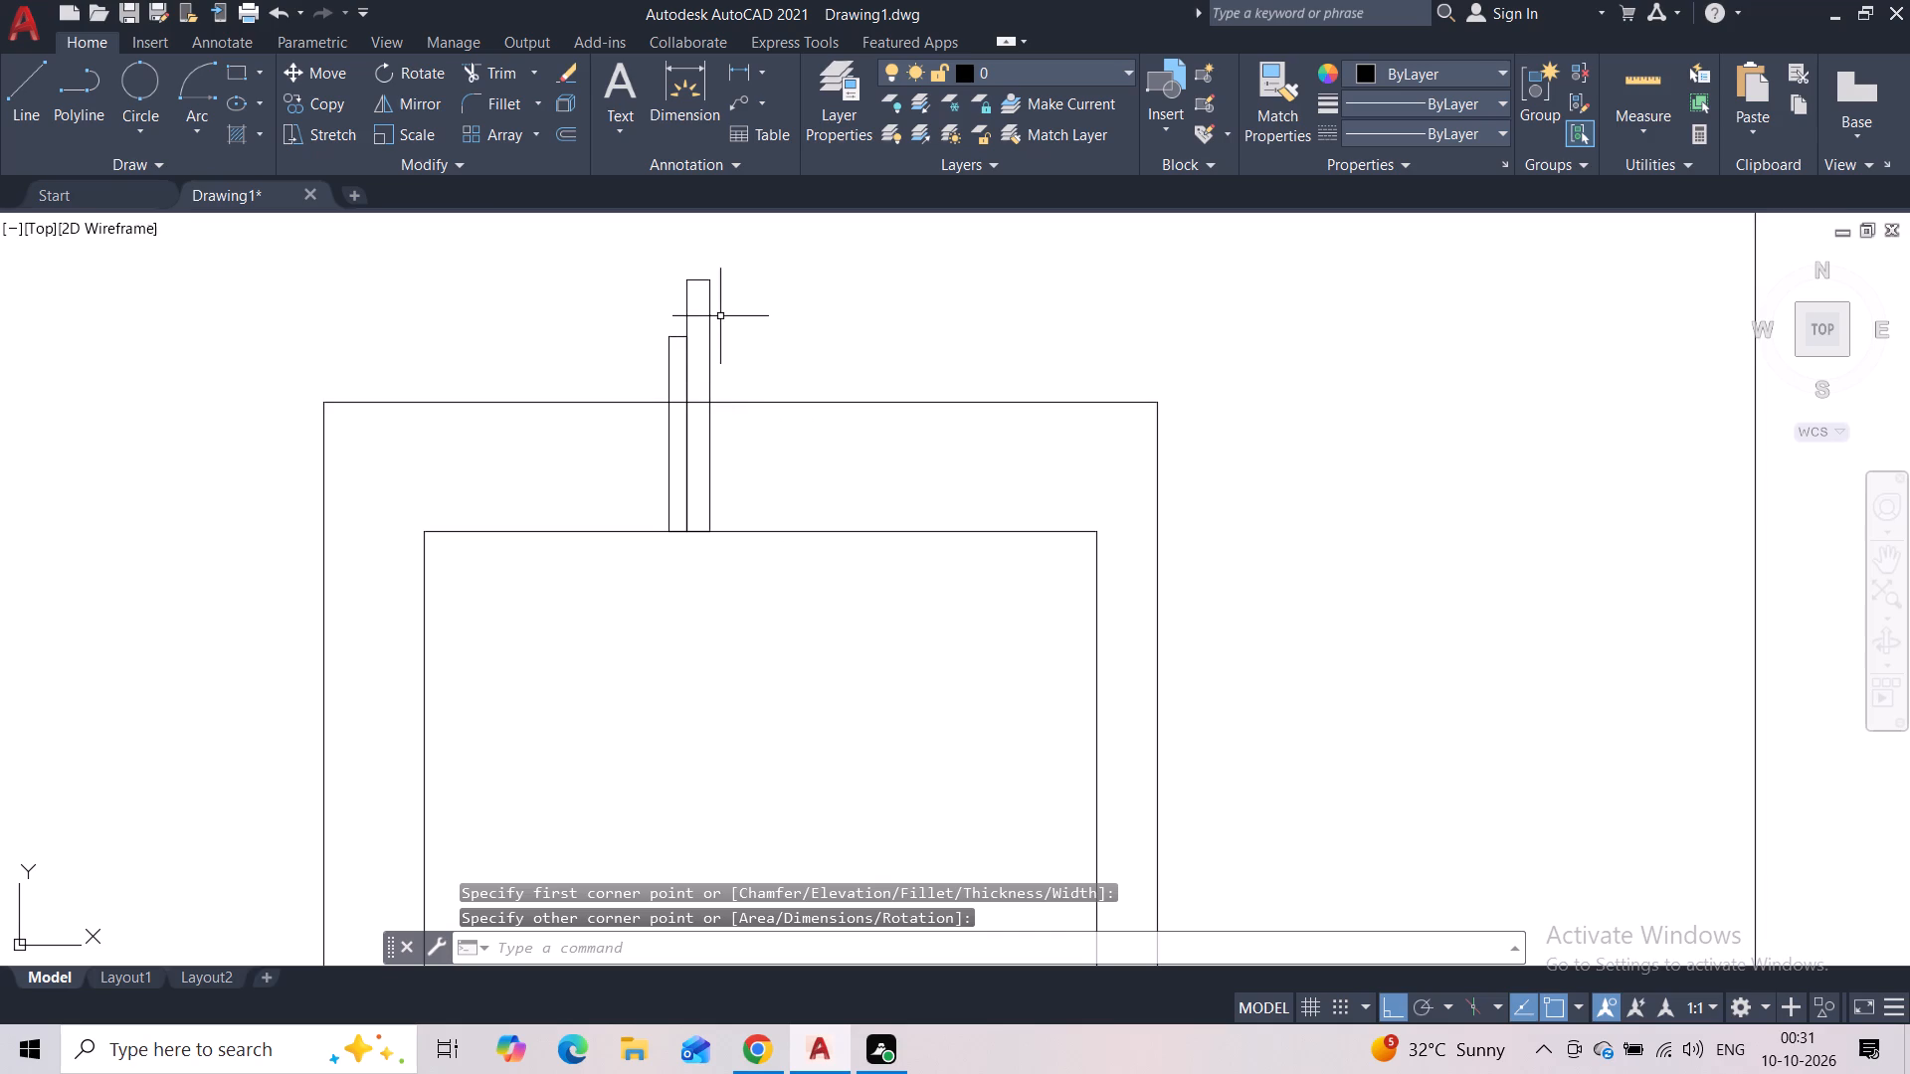
# Move the shorter bar about 5 1/8" horizontally so it sits against the right side of the taller bar.
pyautogui.click(673, 335)
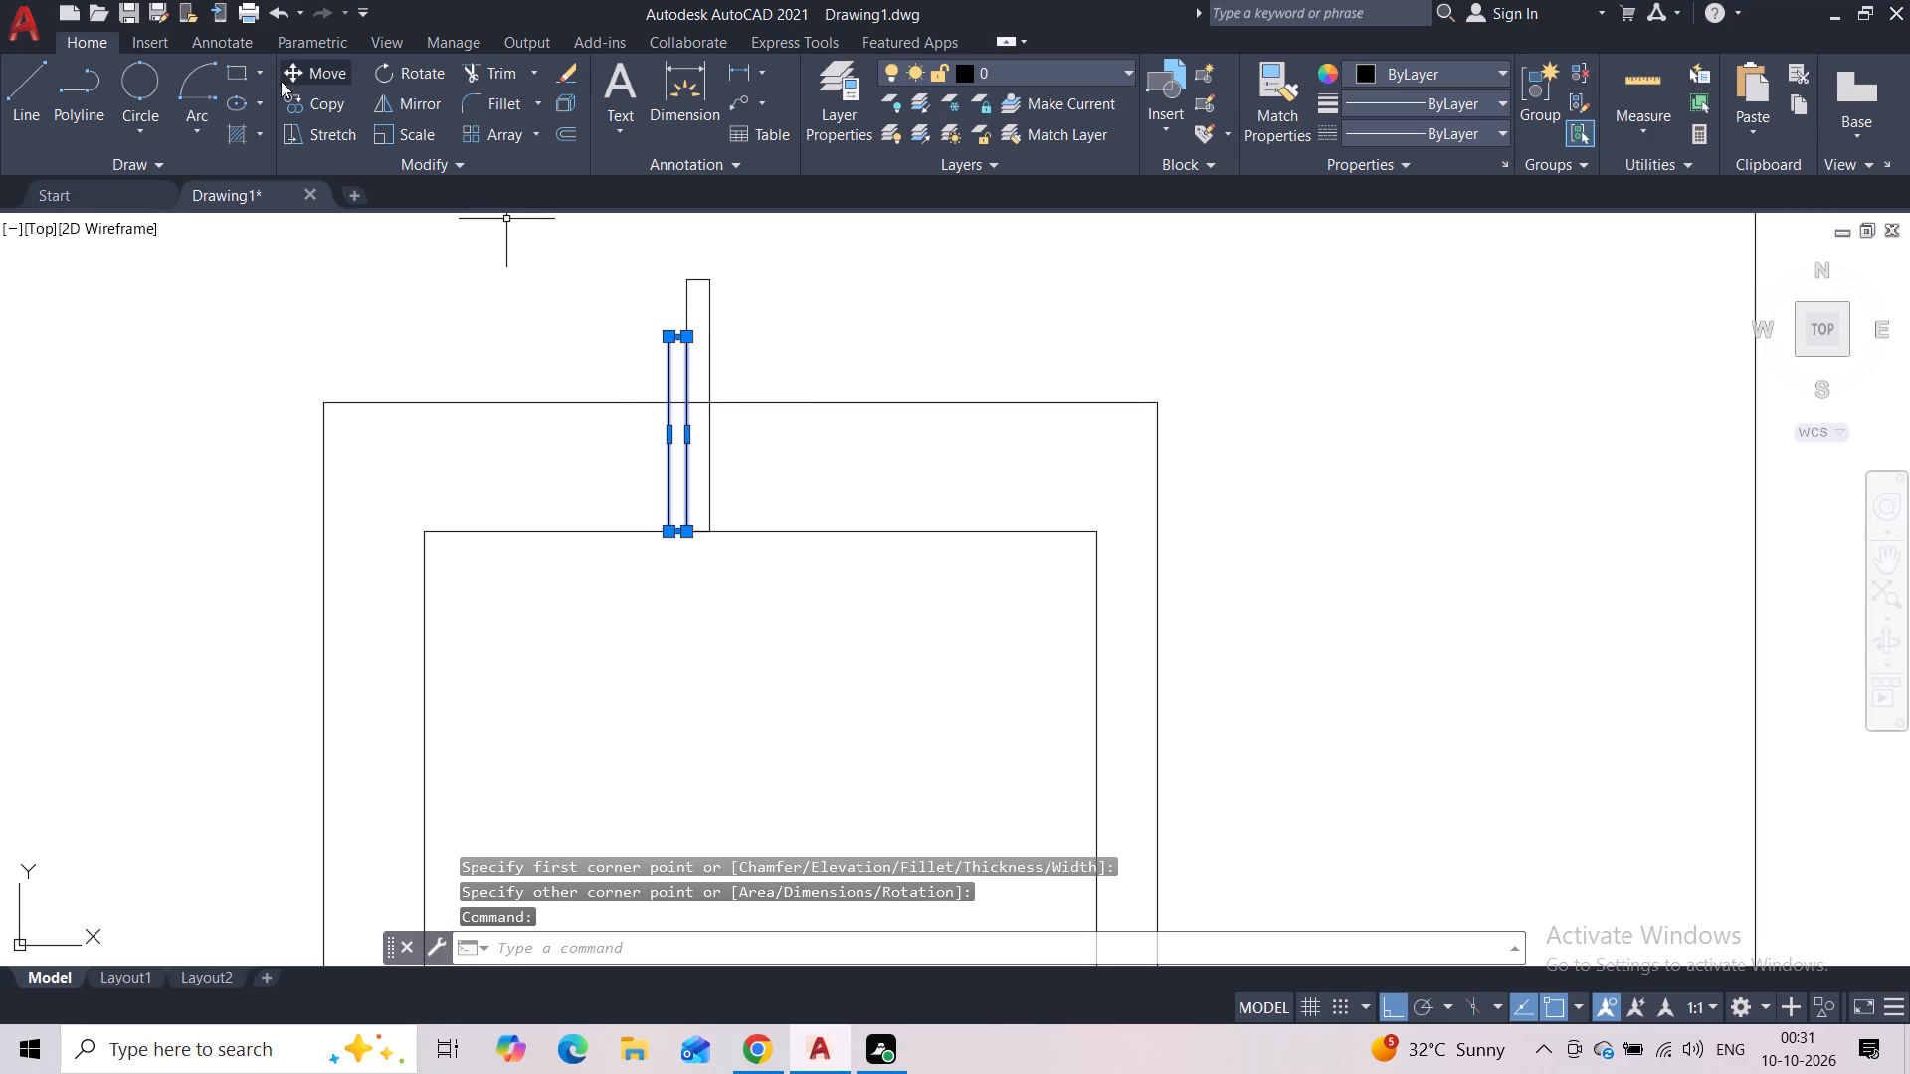
pyautogui.click(292, 81)
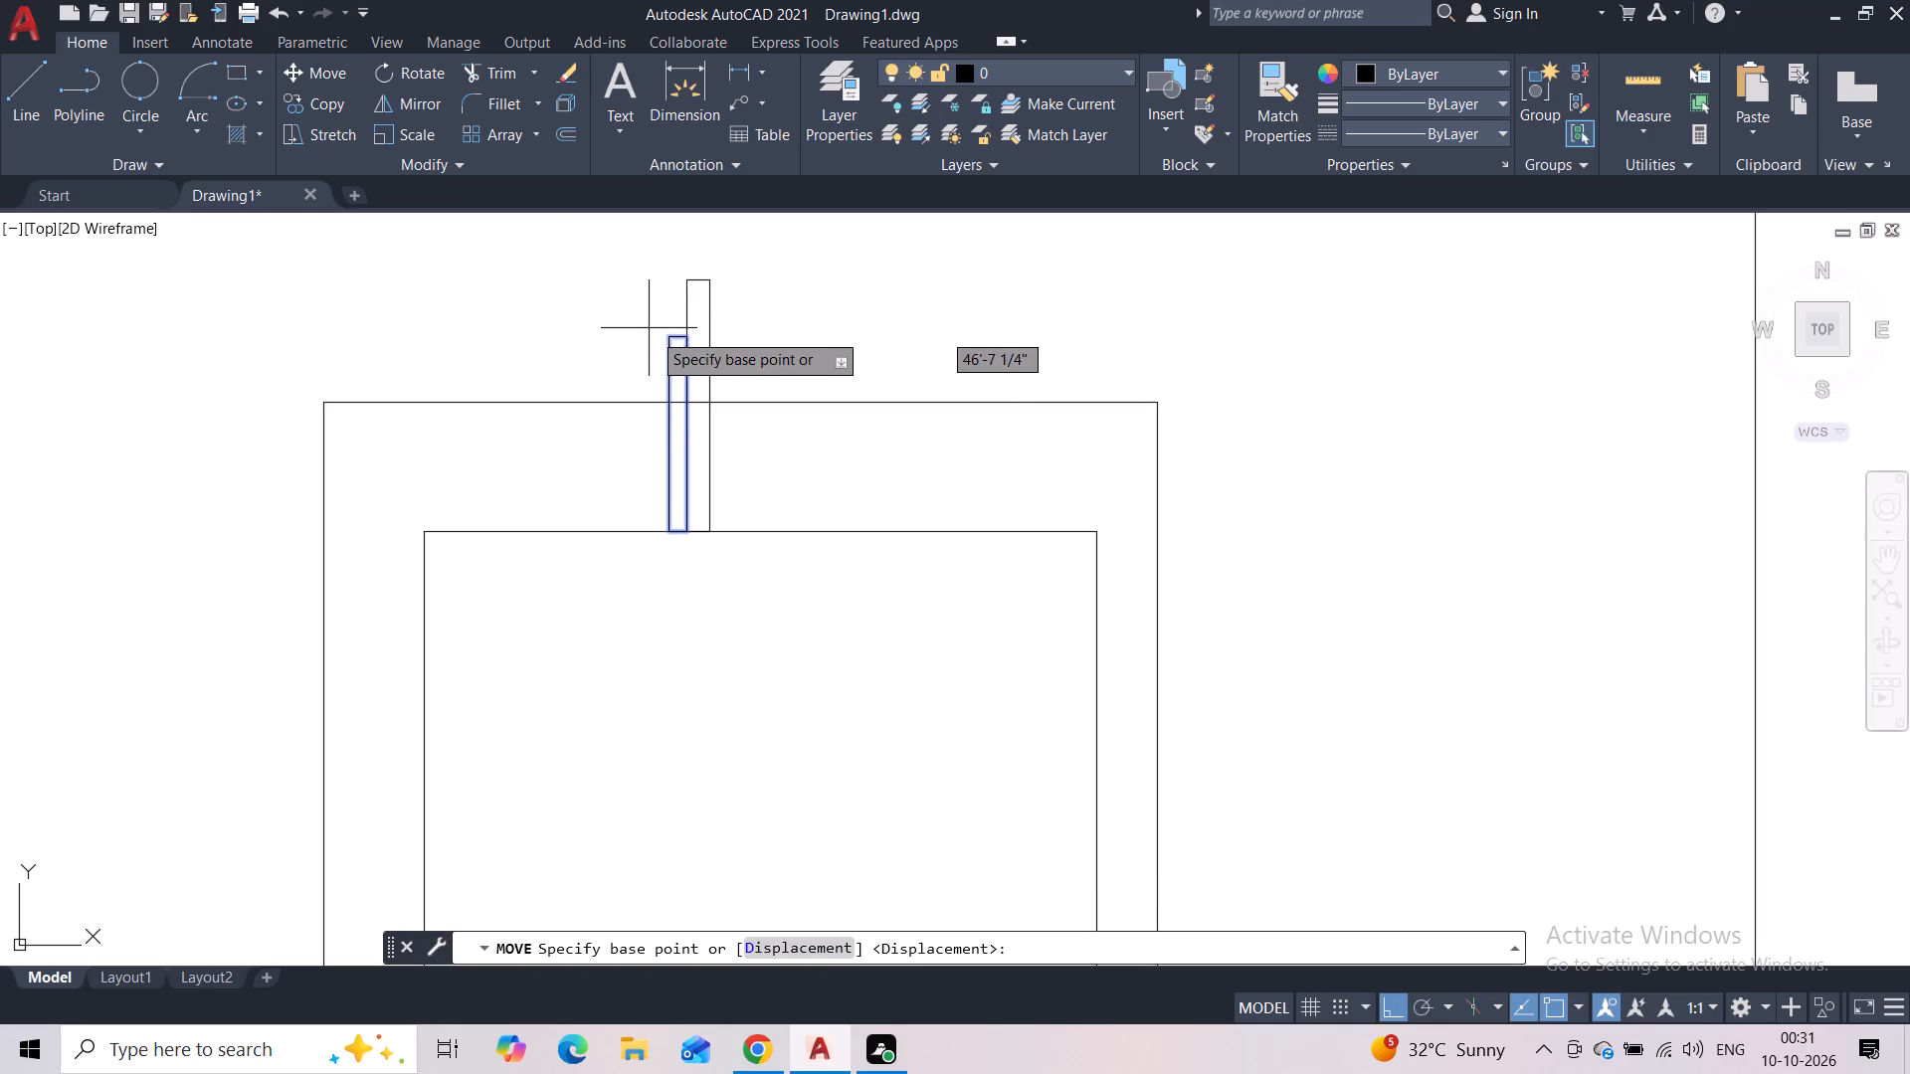
pyautogui.click(658, 339)
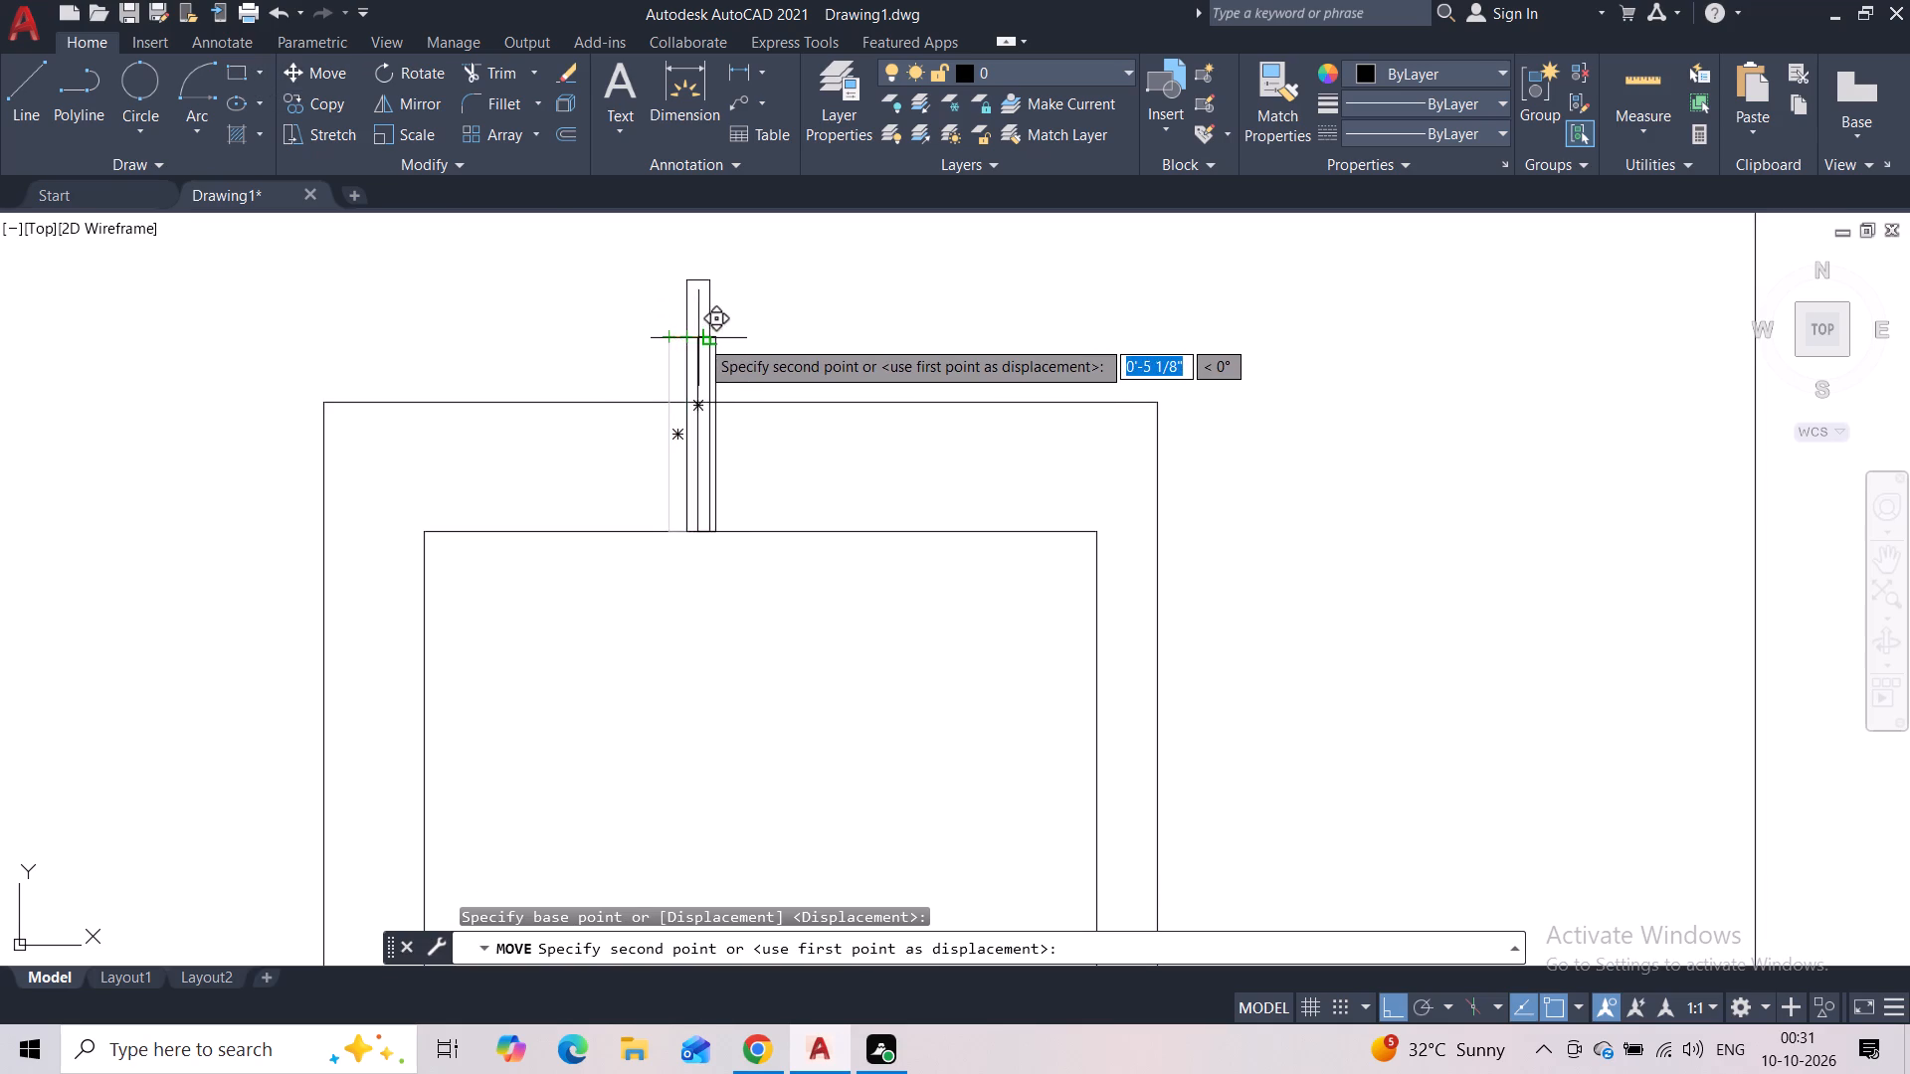
pyautogui.click(707, 339)
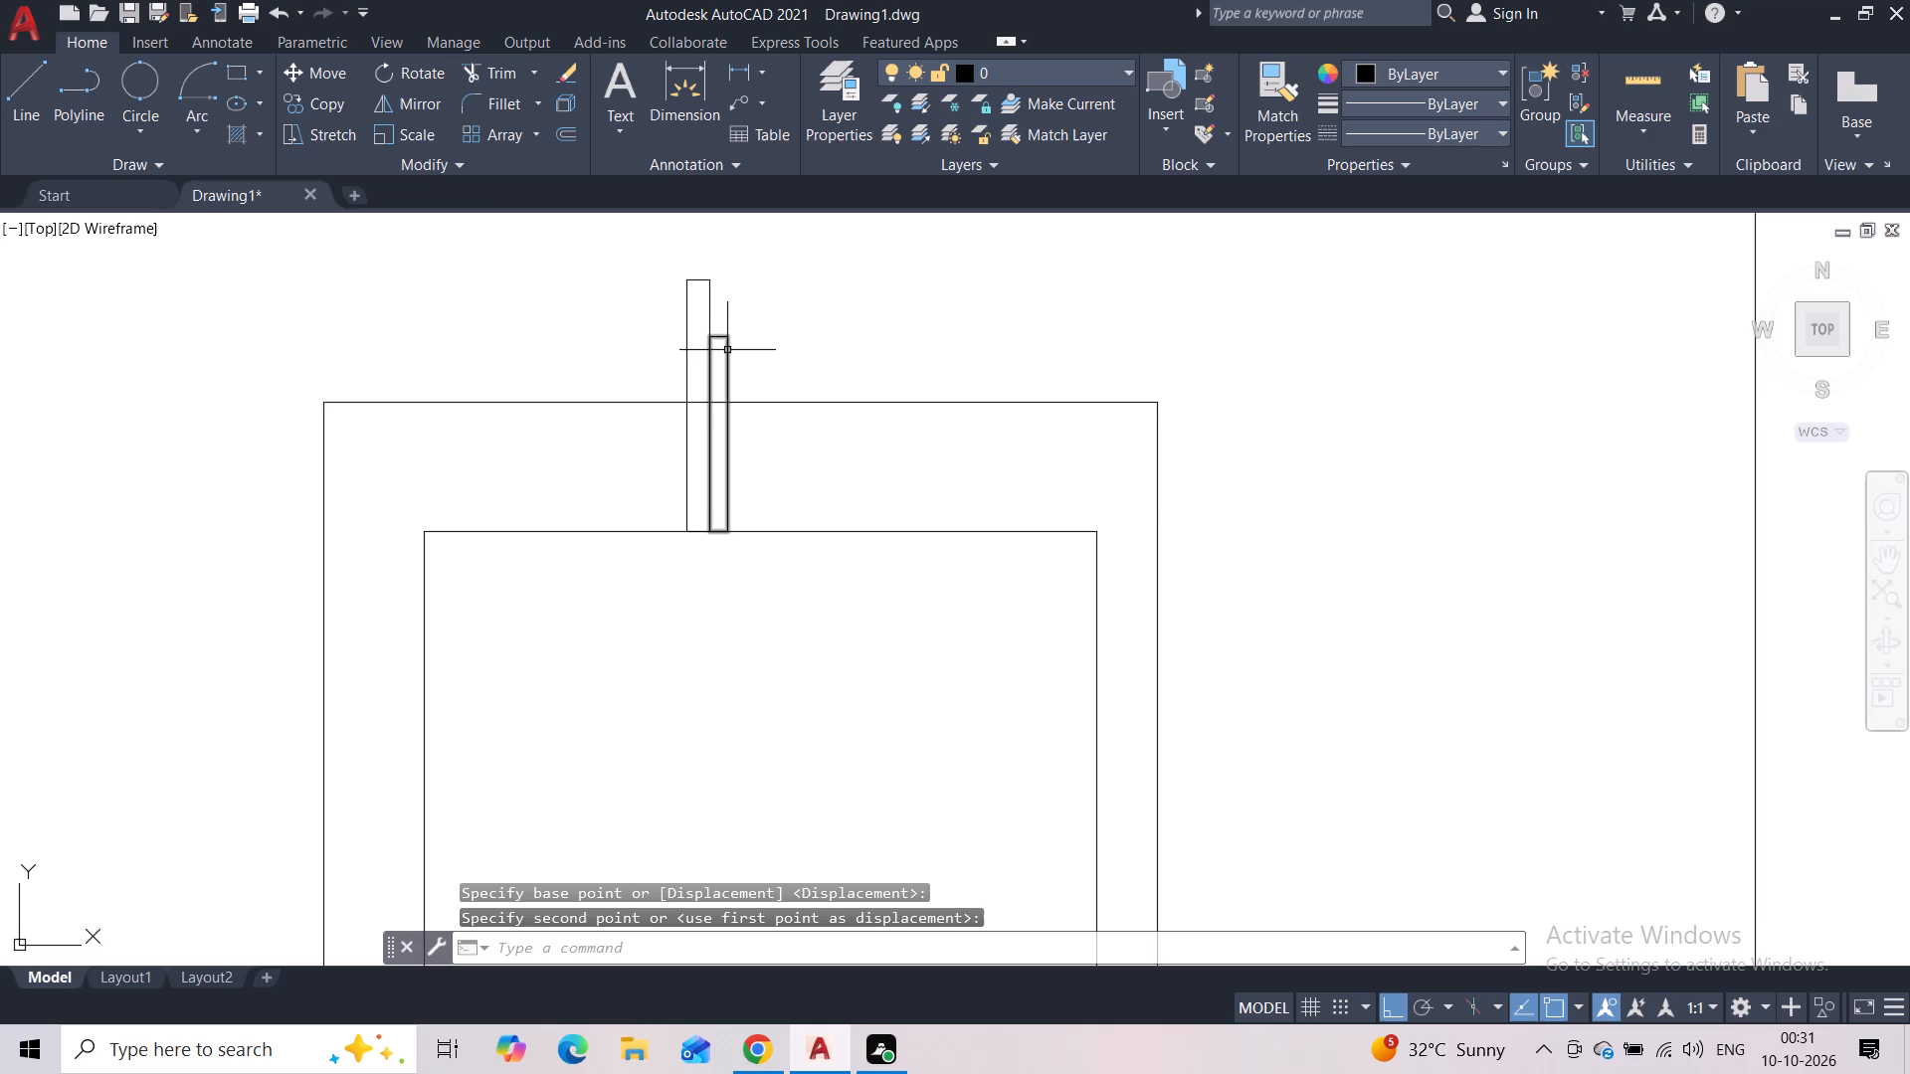
# Copy the shorter bar about 5 1/8" to the left, placing the duplicate against the taller bar's left side.
pyautogui.click(727, 350)
pyautogui.click(329, 102)
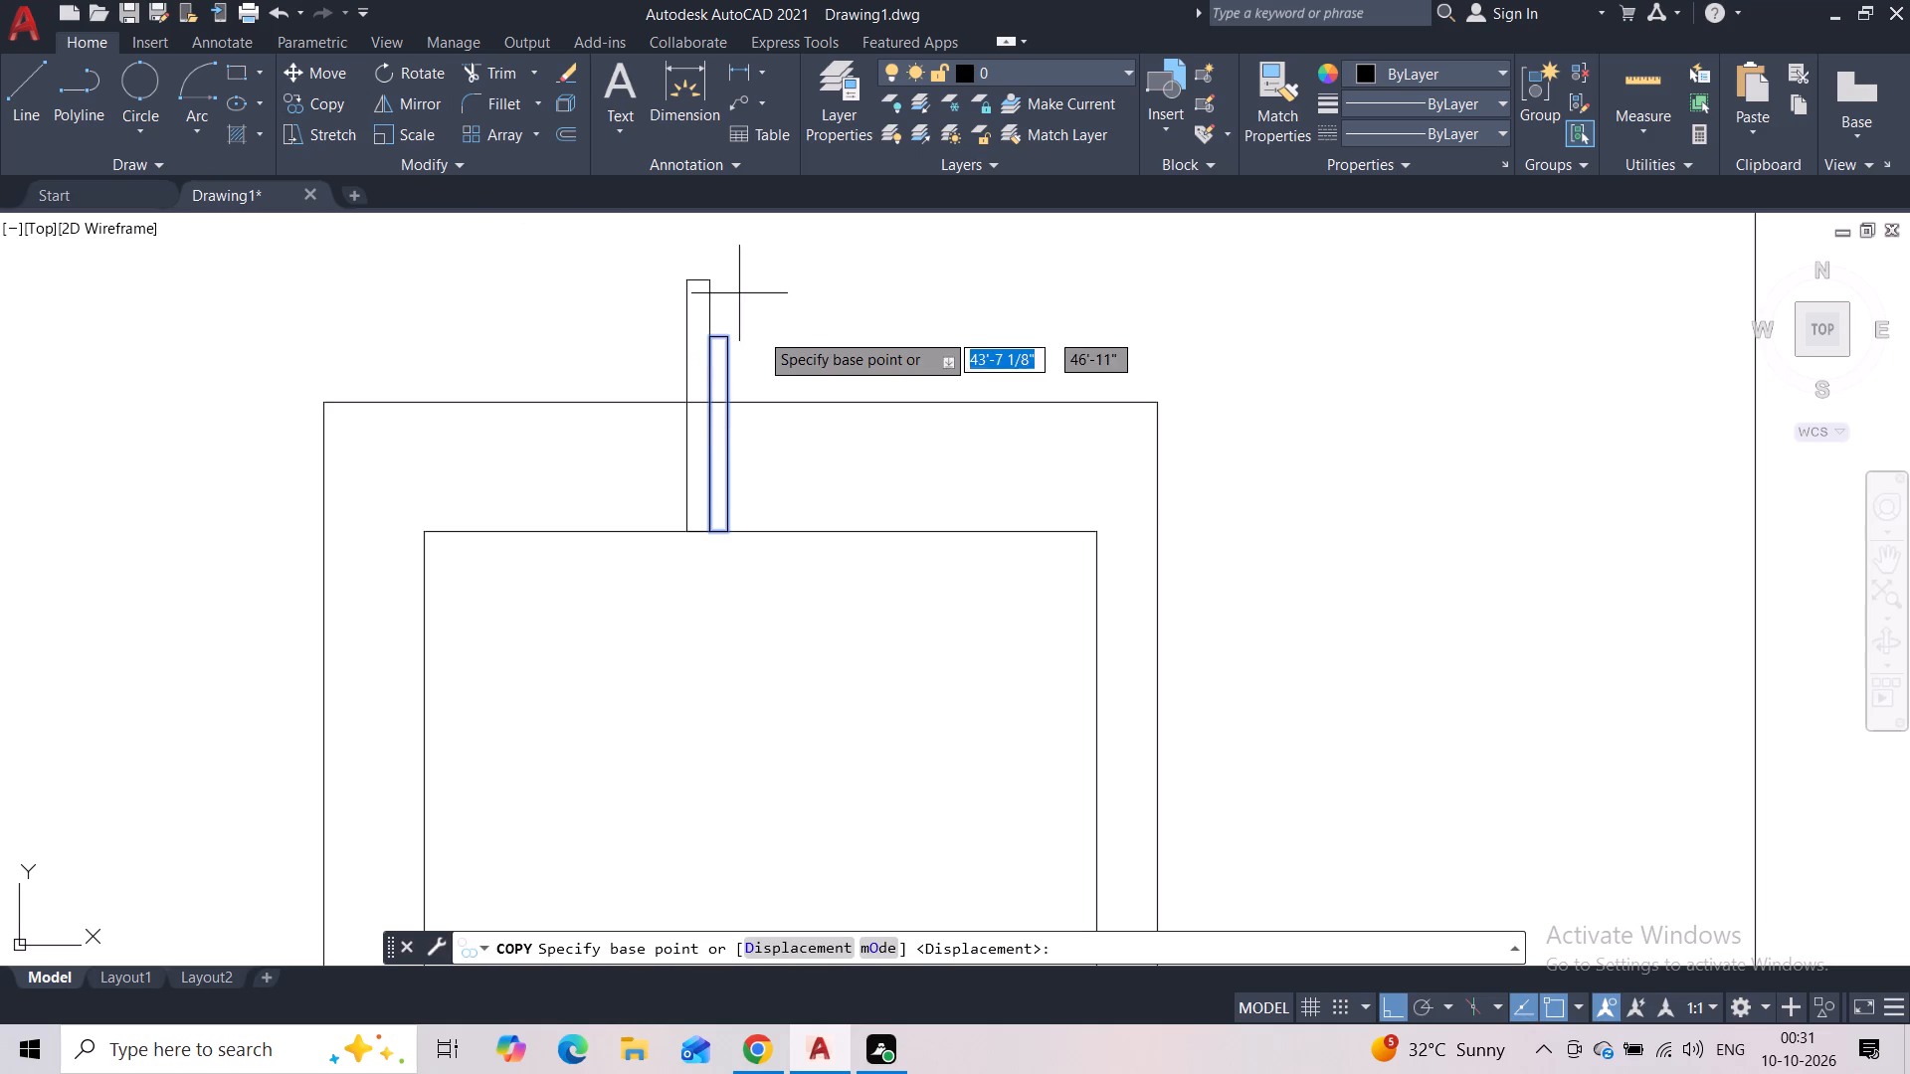
pyautogui.click(726, 336)
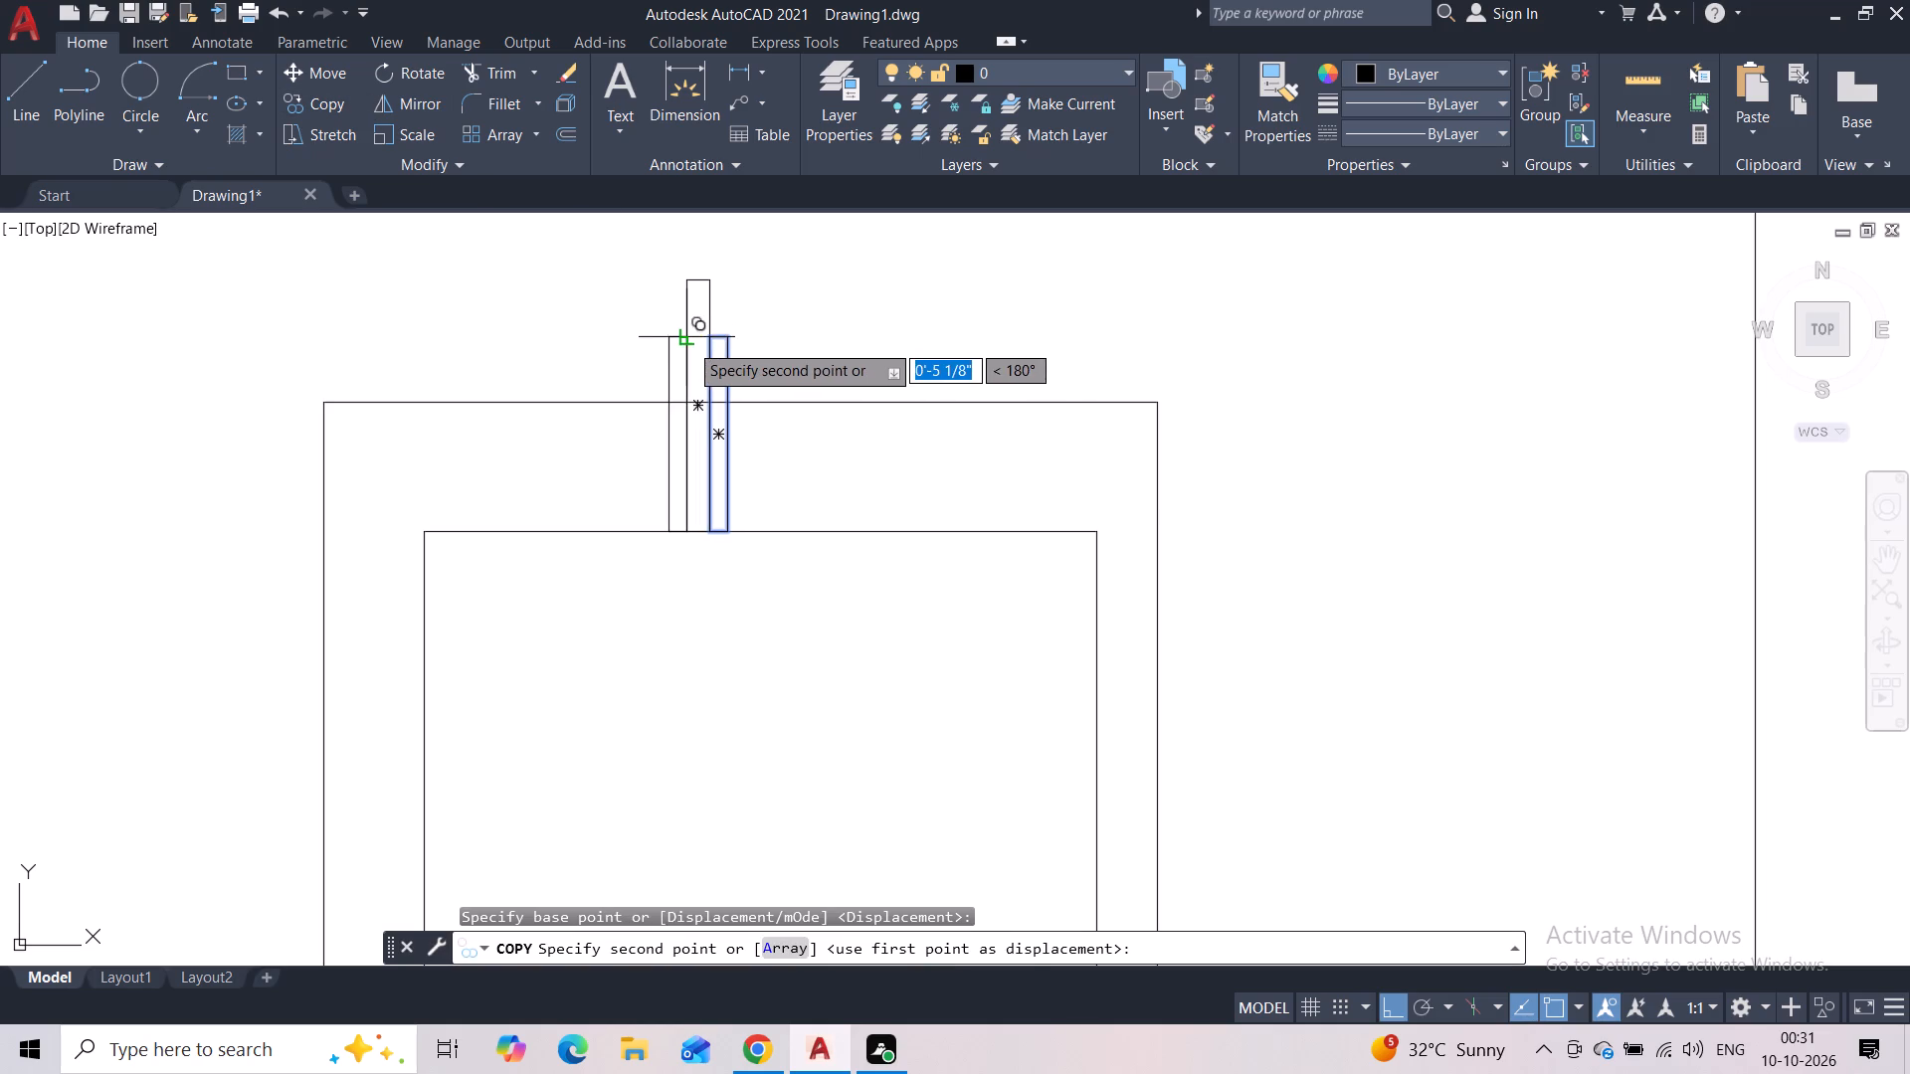
pyautogui.click(685, 342)
pyautogui.press('Escape')
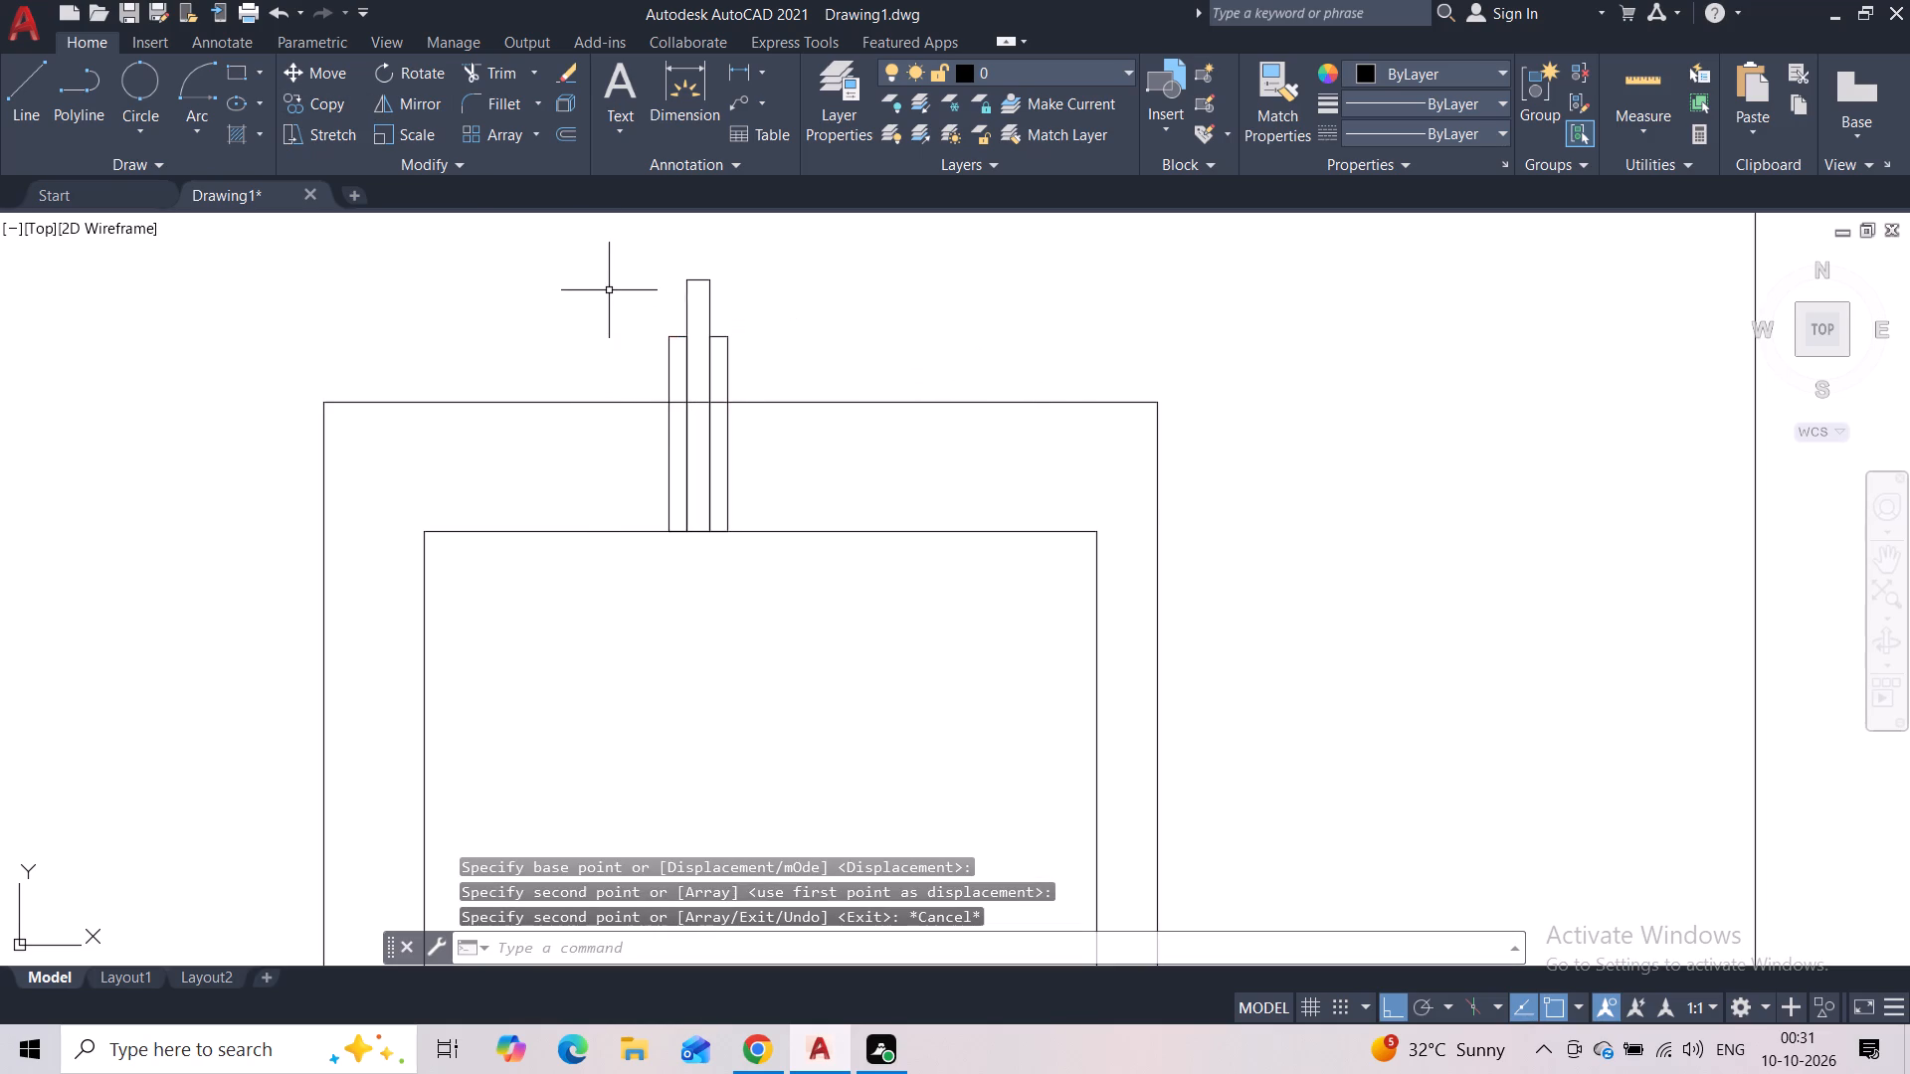
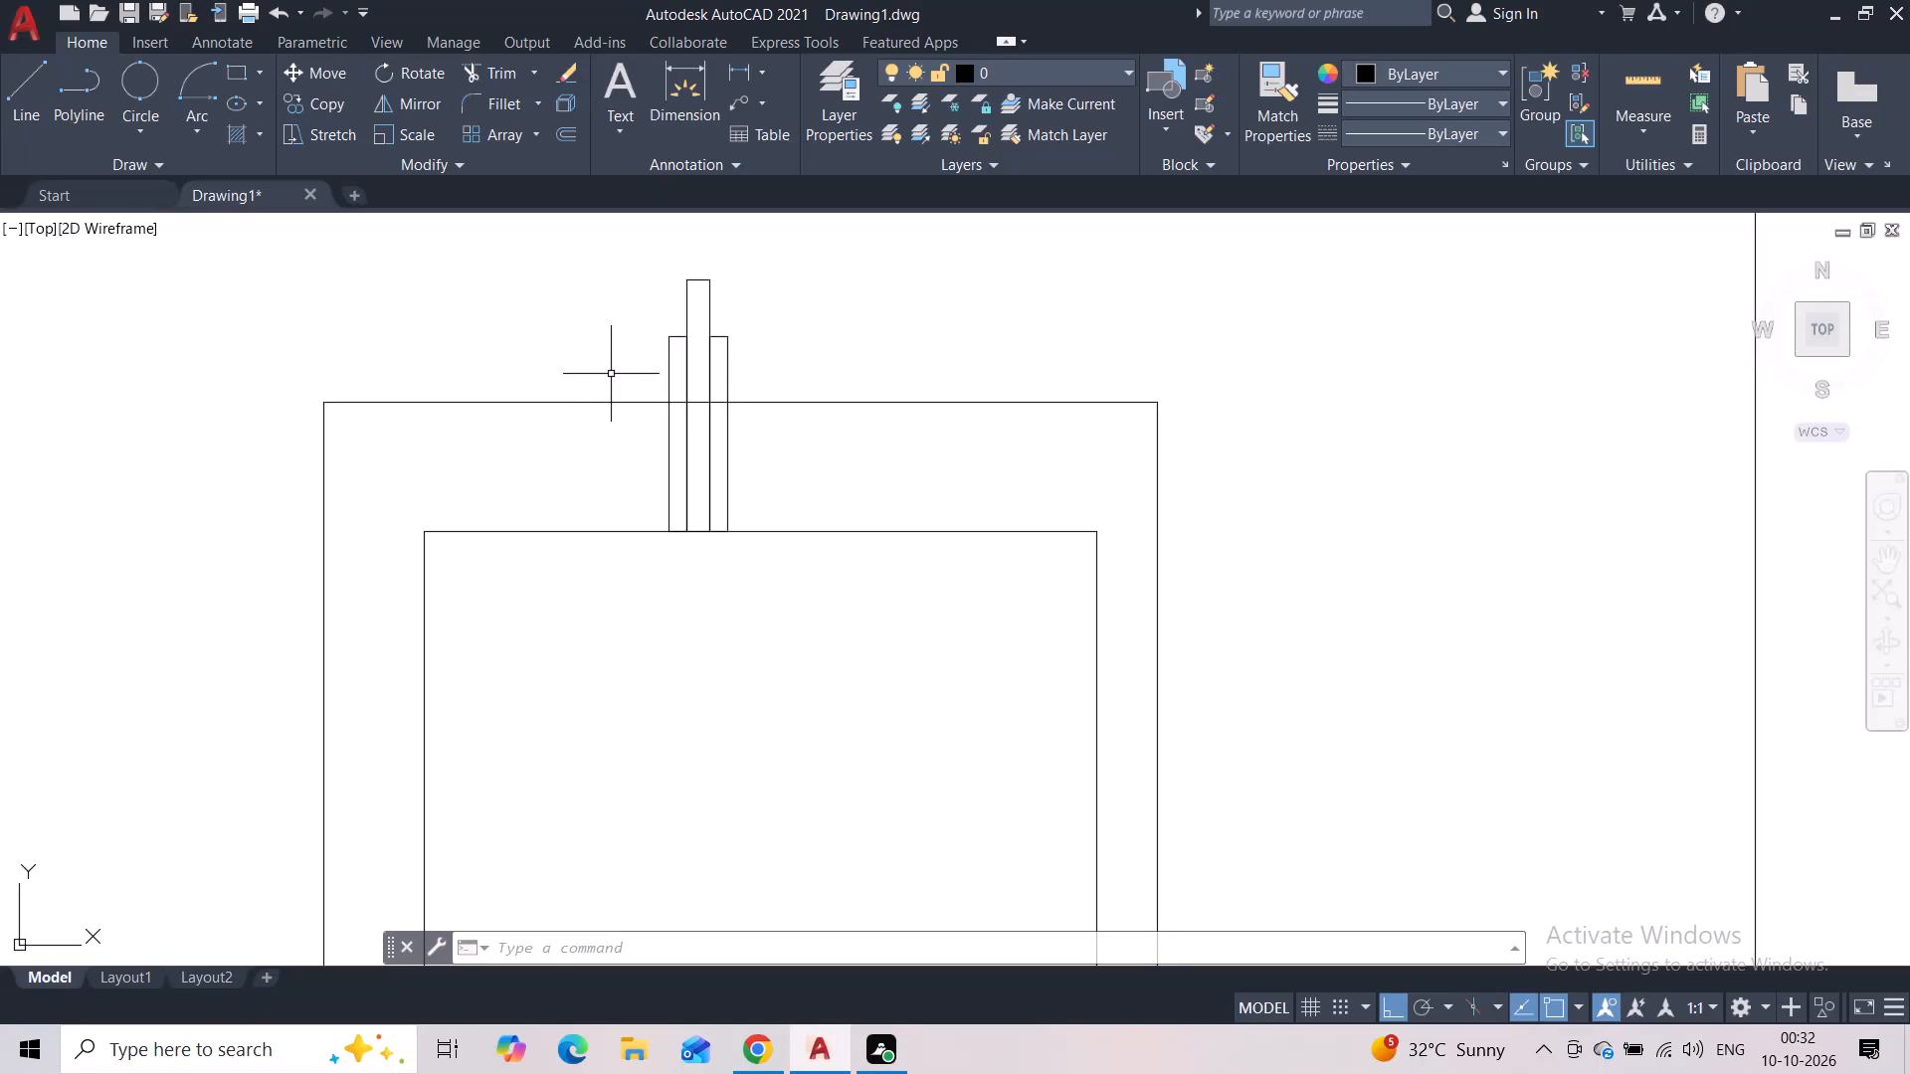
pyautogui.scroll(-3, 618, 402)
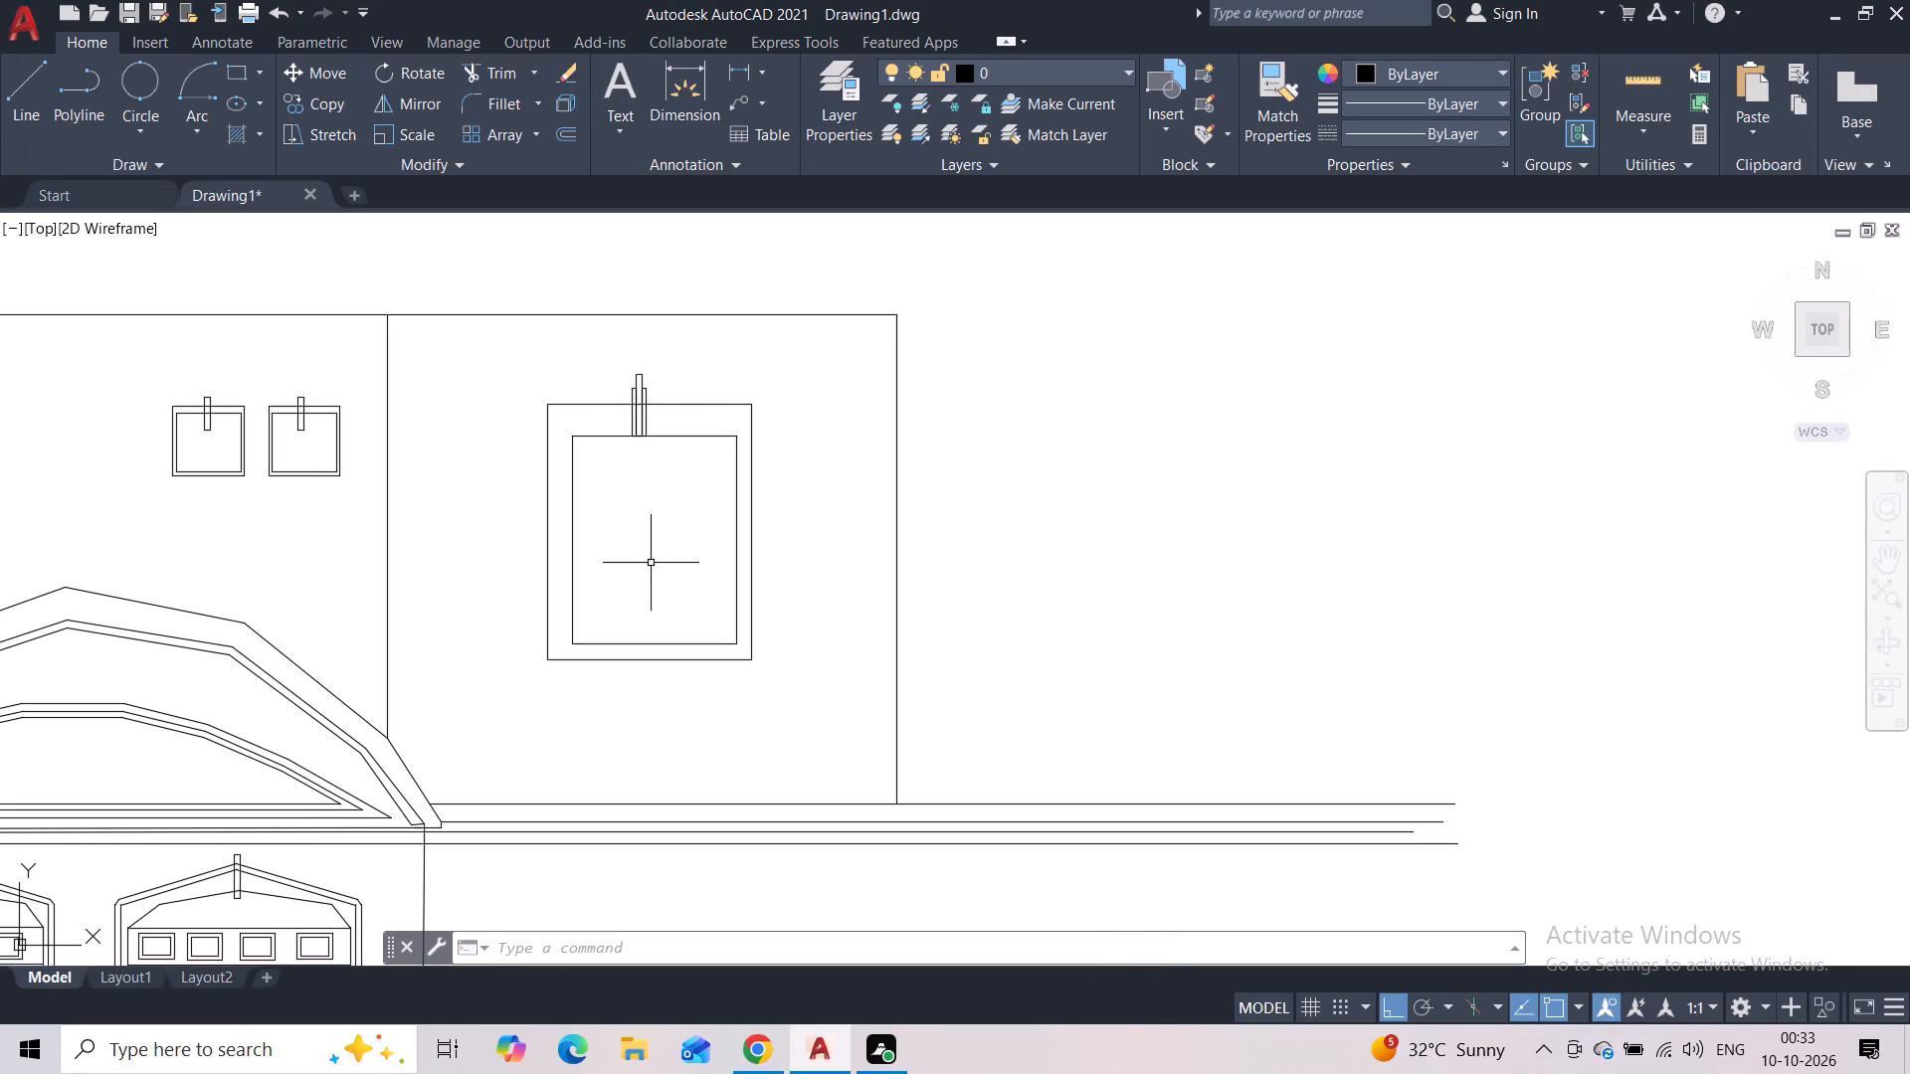
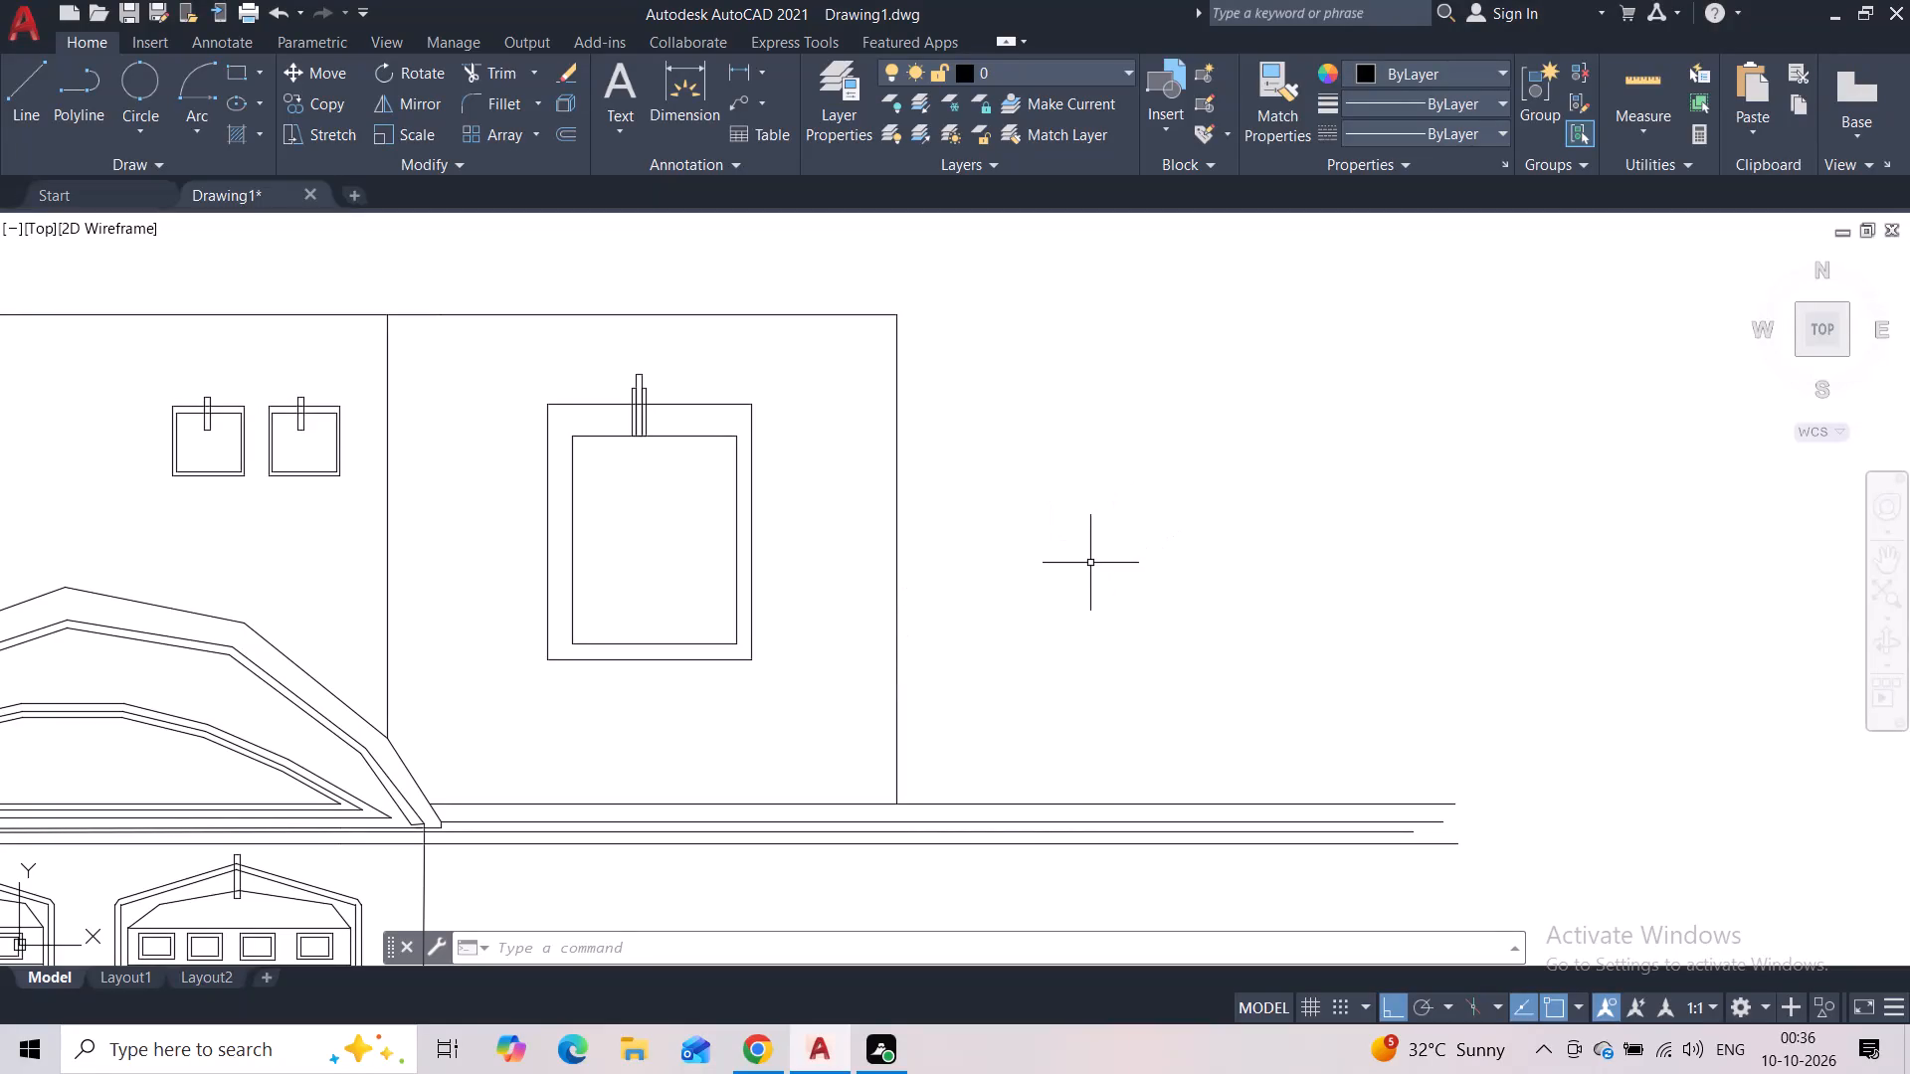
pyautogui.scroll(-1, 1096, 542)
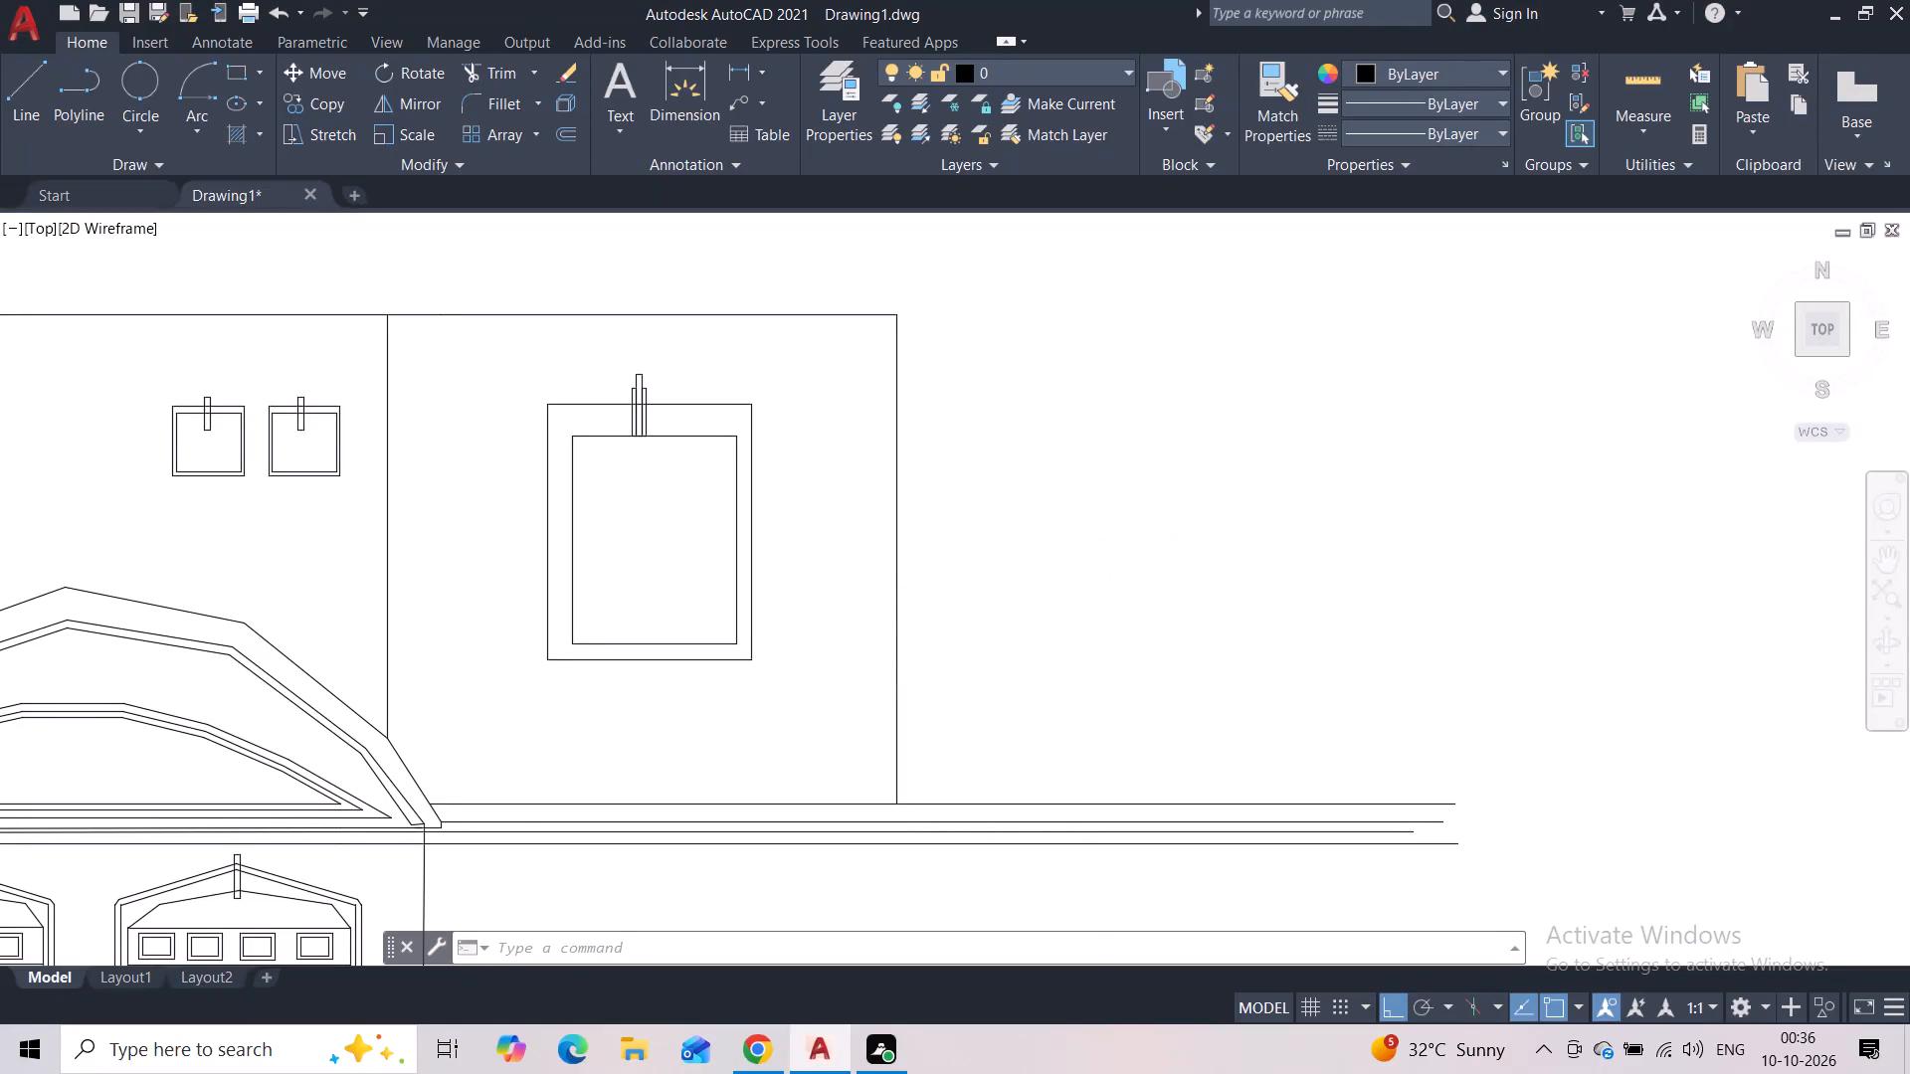
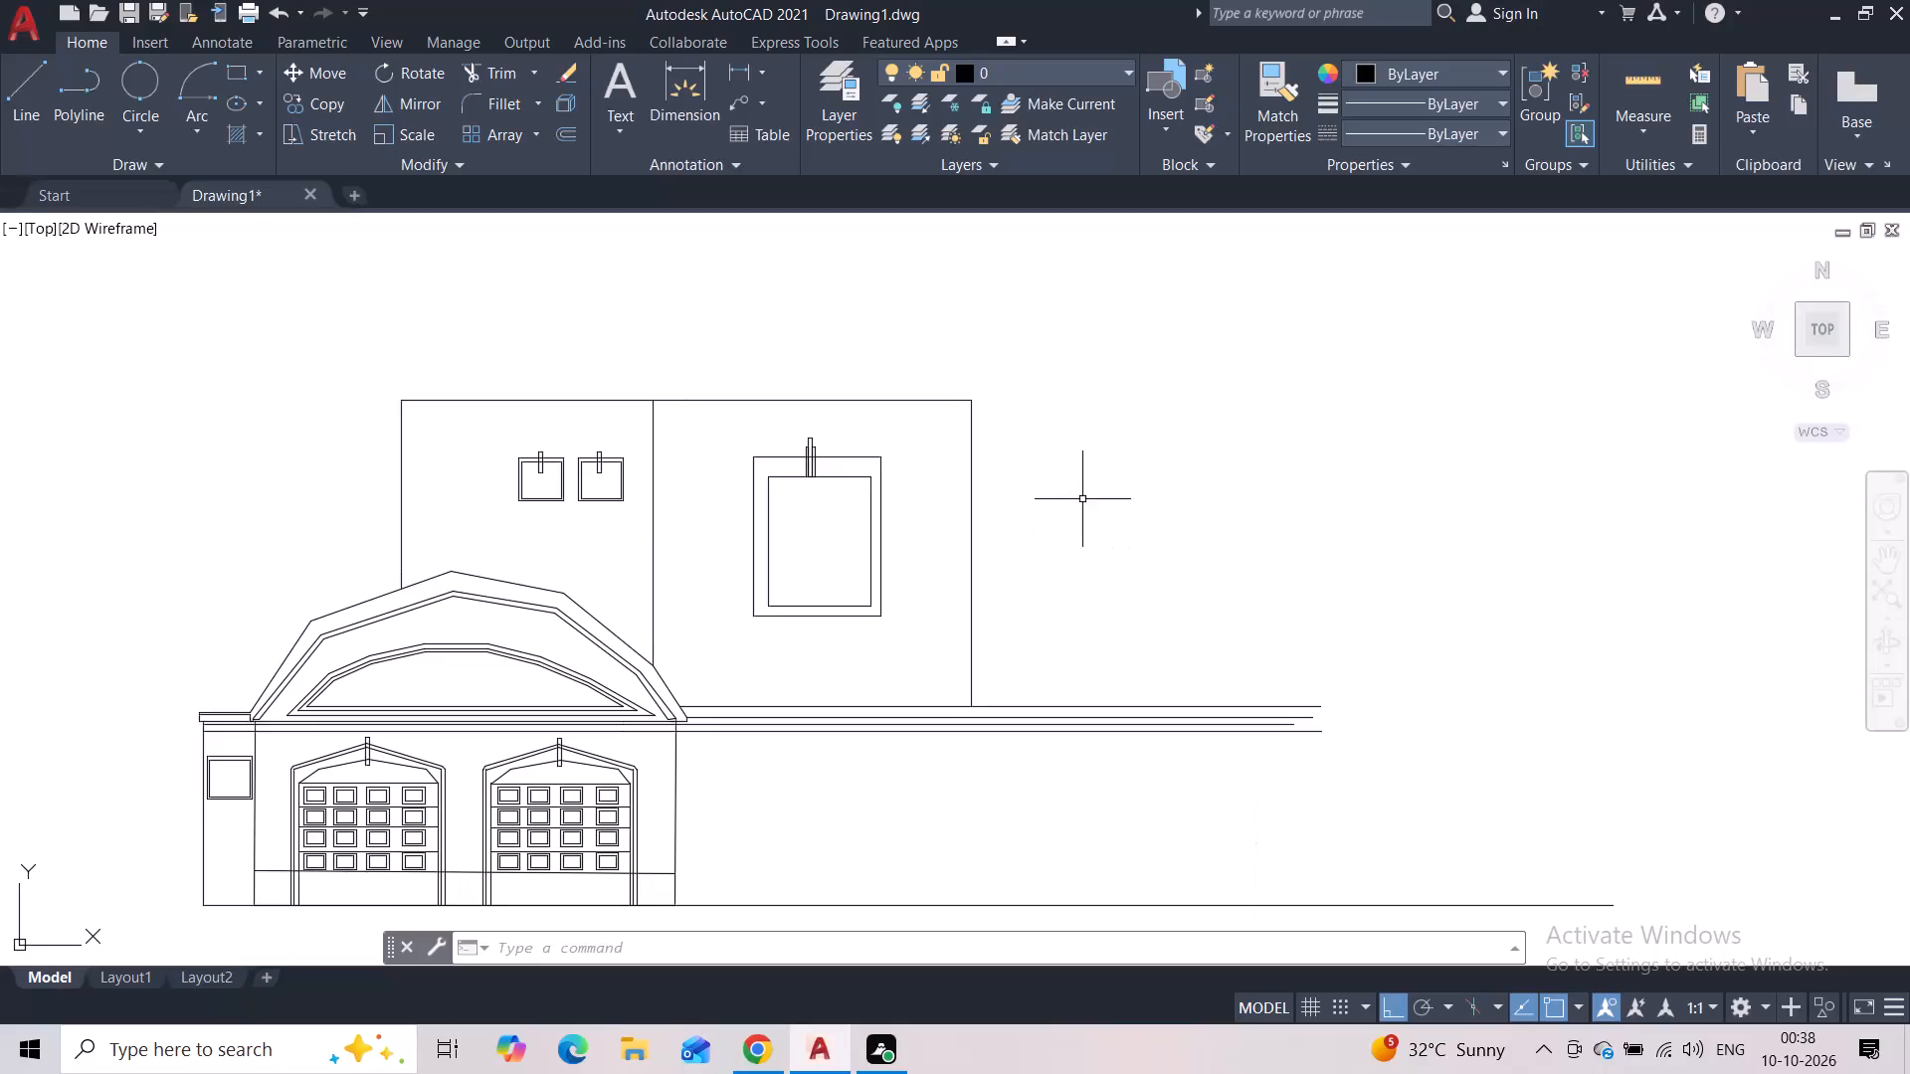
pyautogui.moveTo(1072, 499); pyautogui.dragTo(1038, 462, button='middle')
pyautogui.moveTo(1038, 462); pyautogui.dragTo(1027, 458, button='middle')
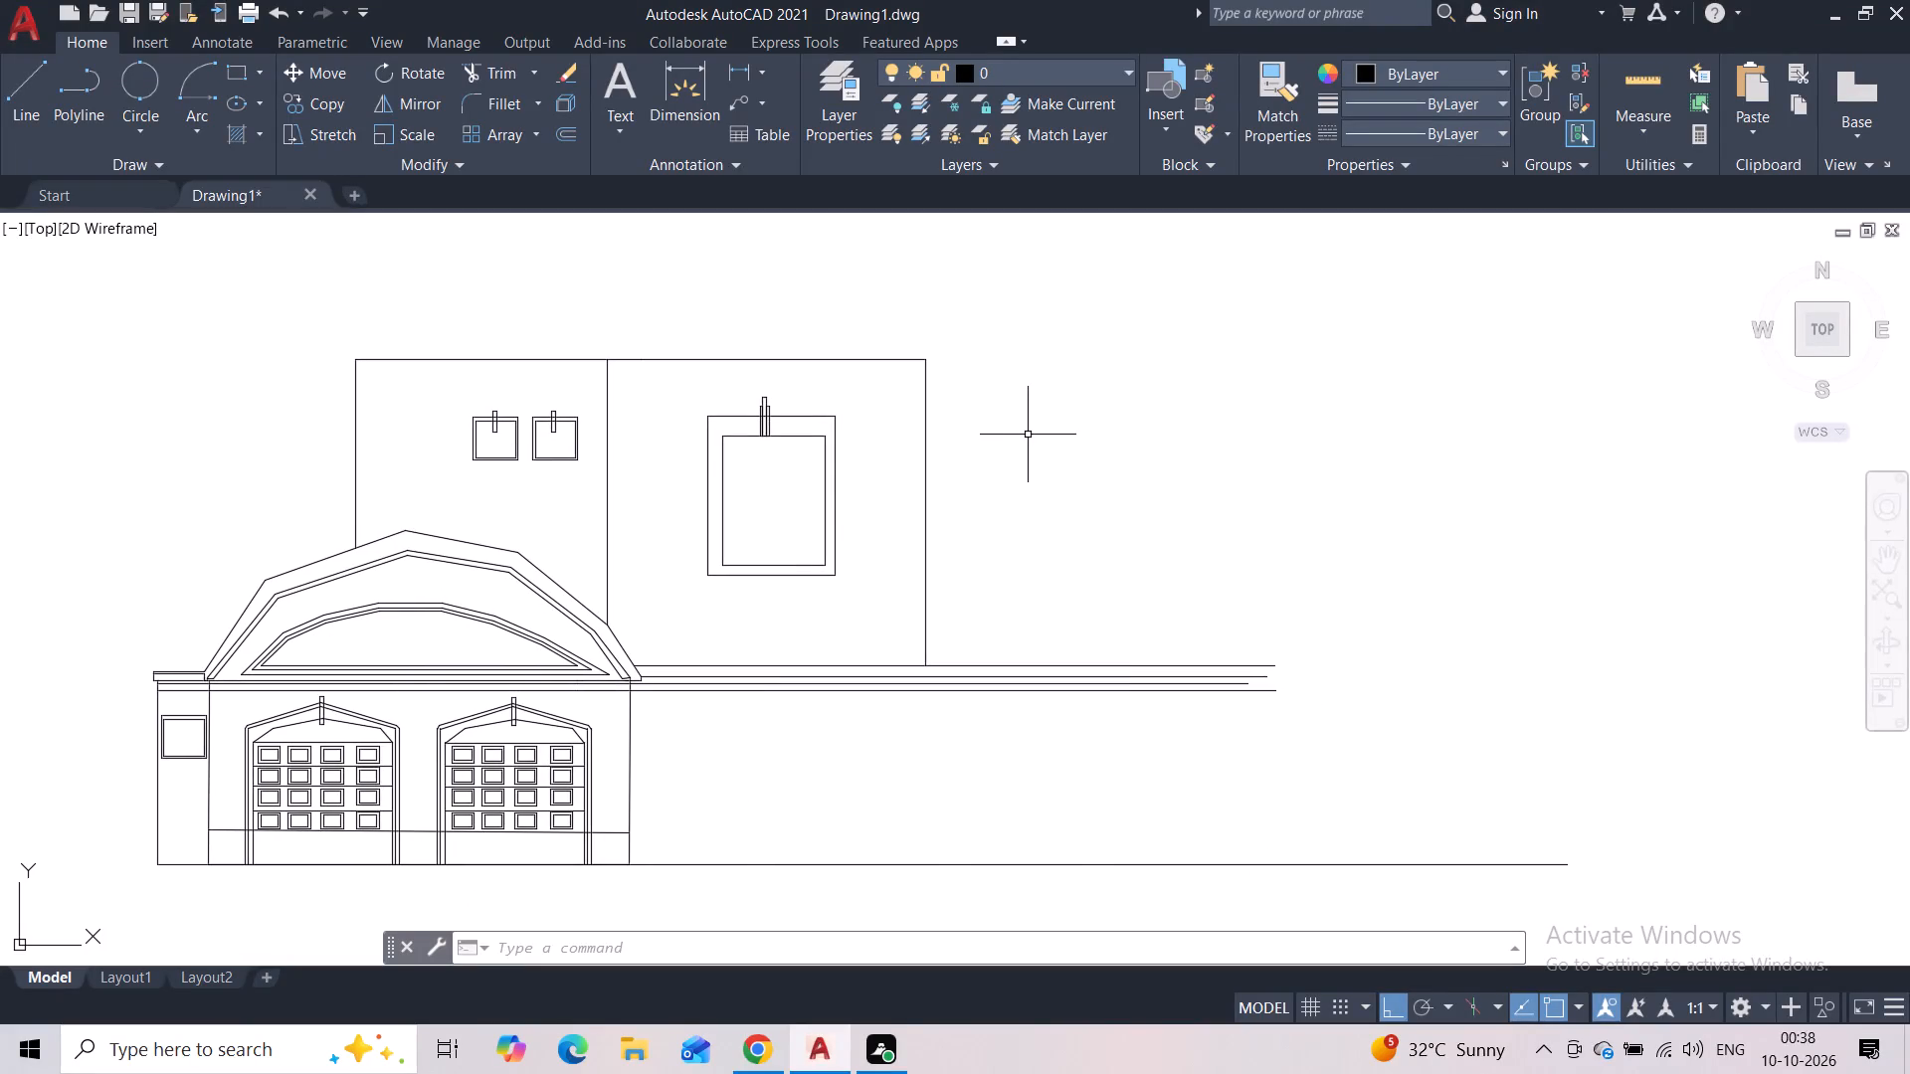
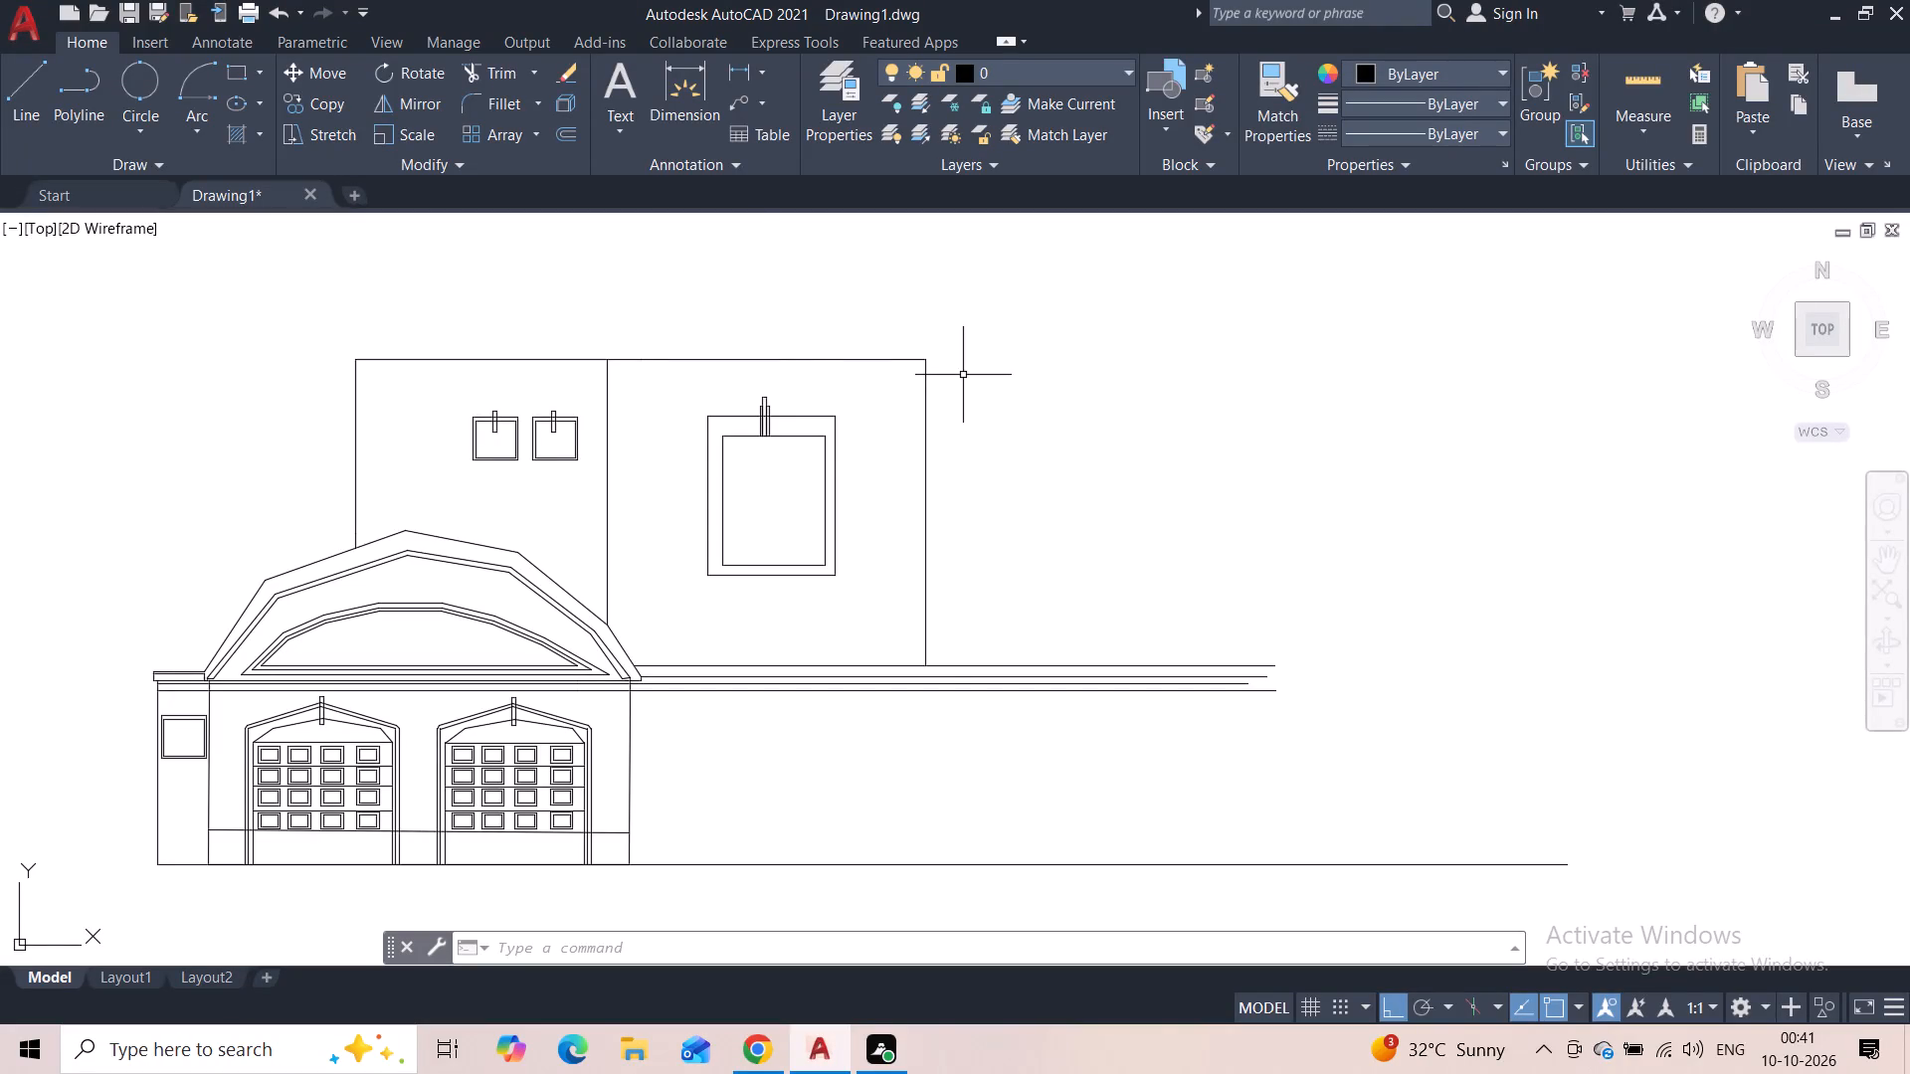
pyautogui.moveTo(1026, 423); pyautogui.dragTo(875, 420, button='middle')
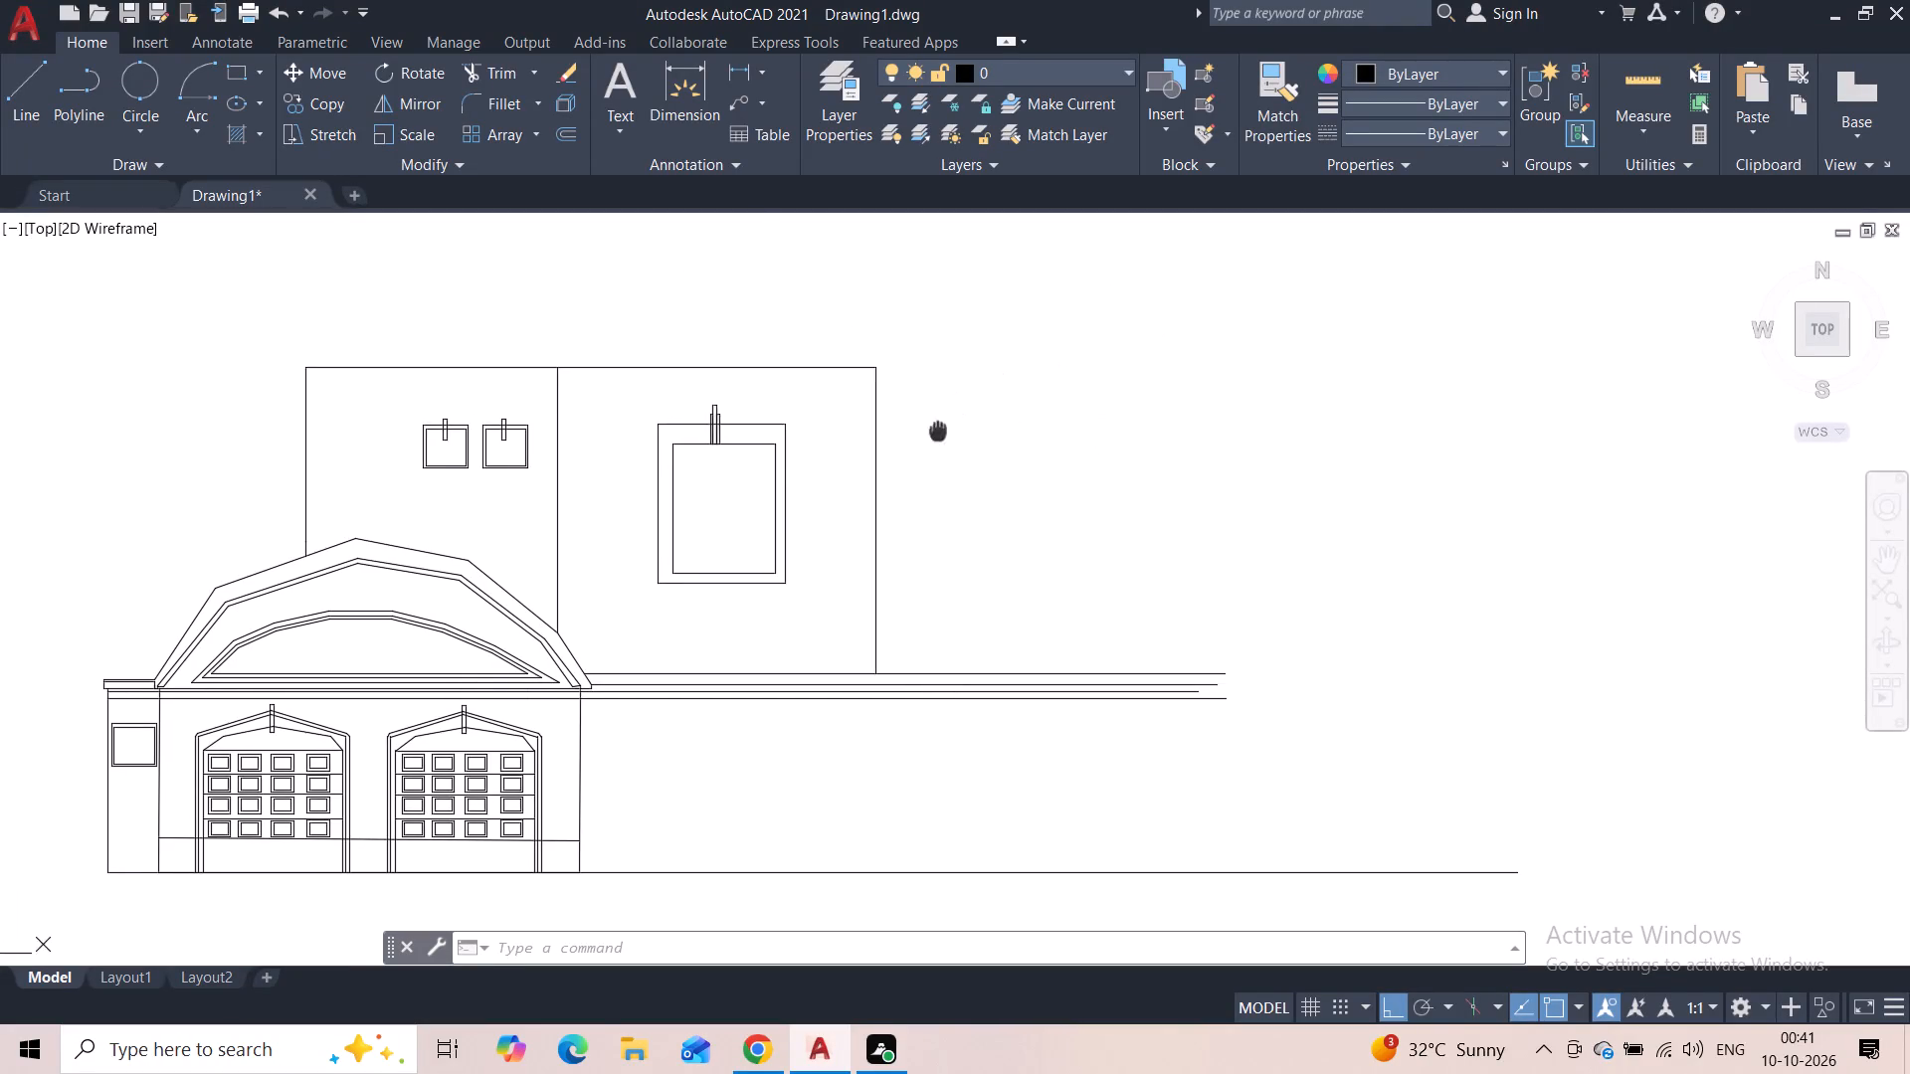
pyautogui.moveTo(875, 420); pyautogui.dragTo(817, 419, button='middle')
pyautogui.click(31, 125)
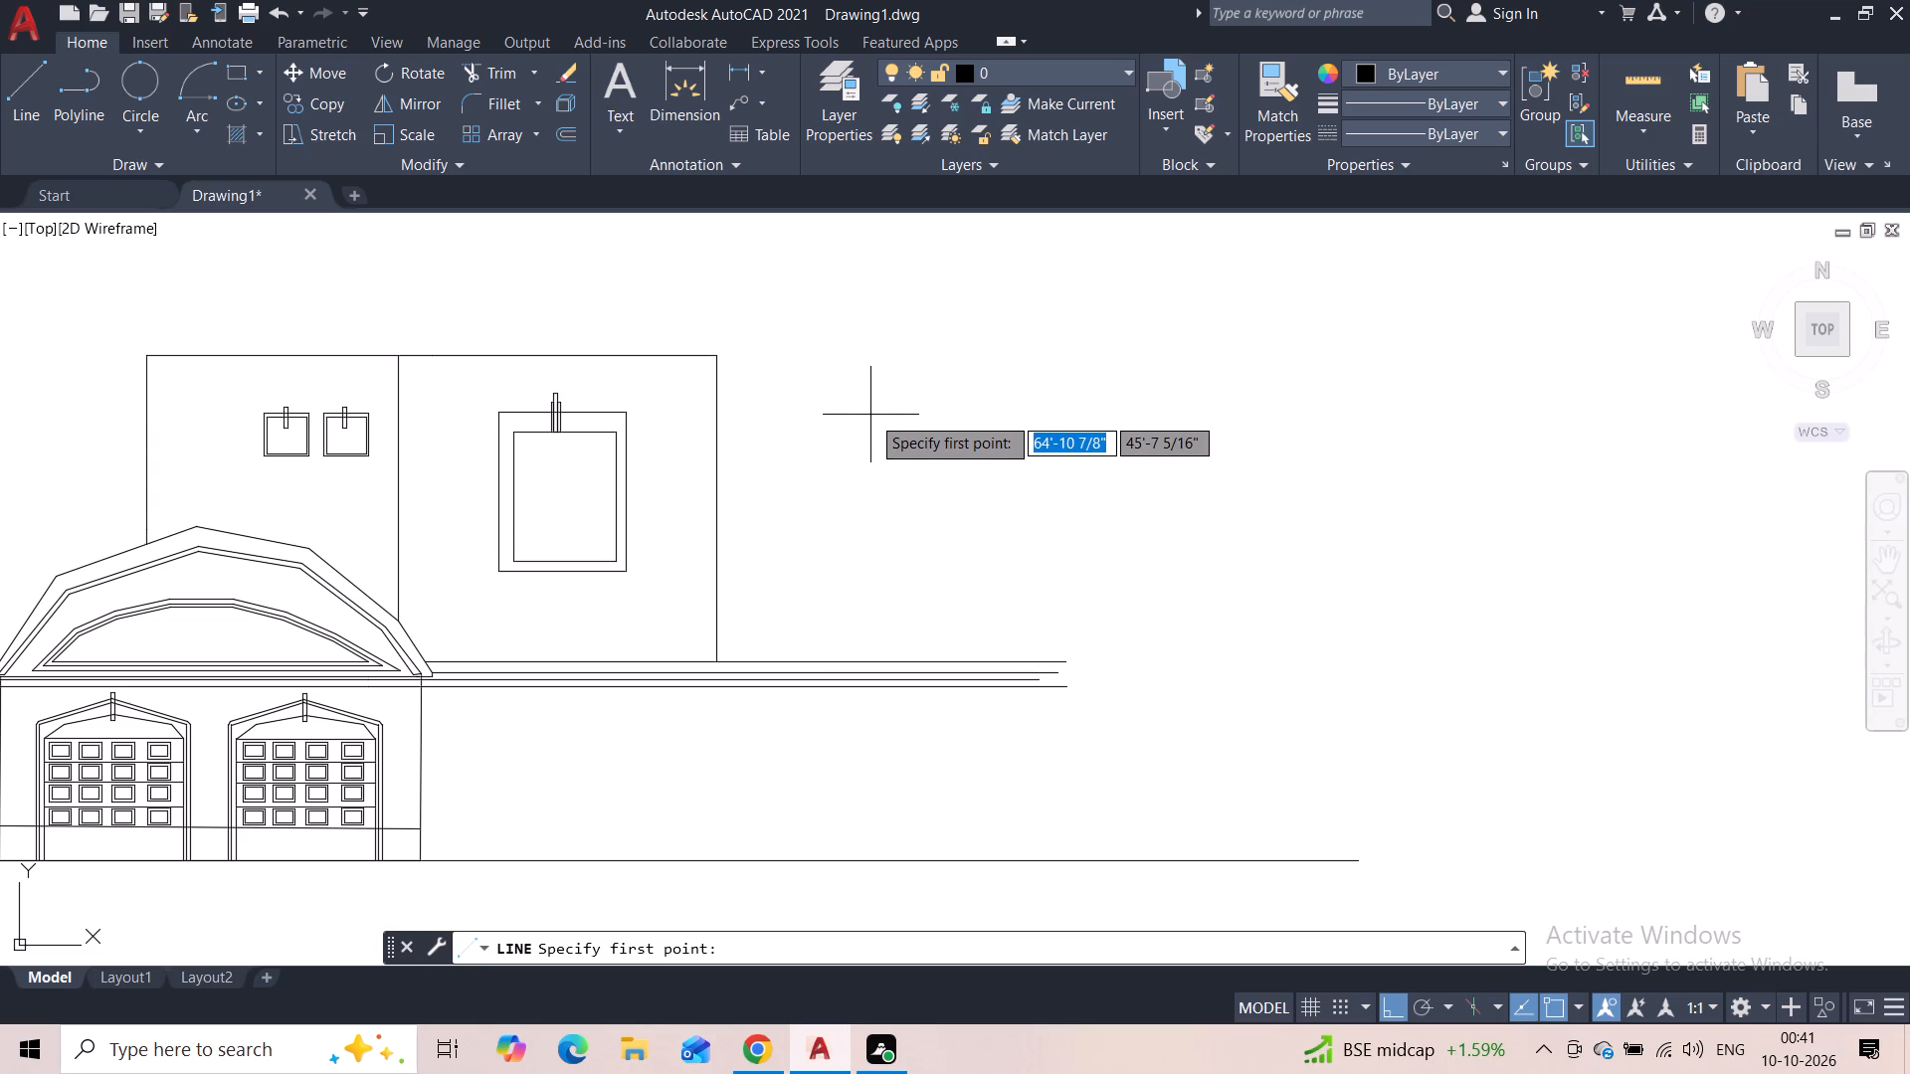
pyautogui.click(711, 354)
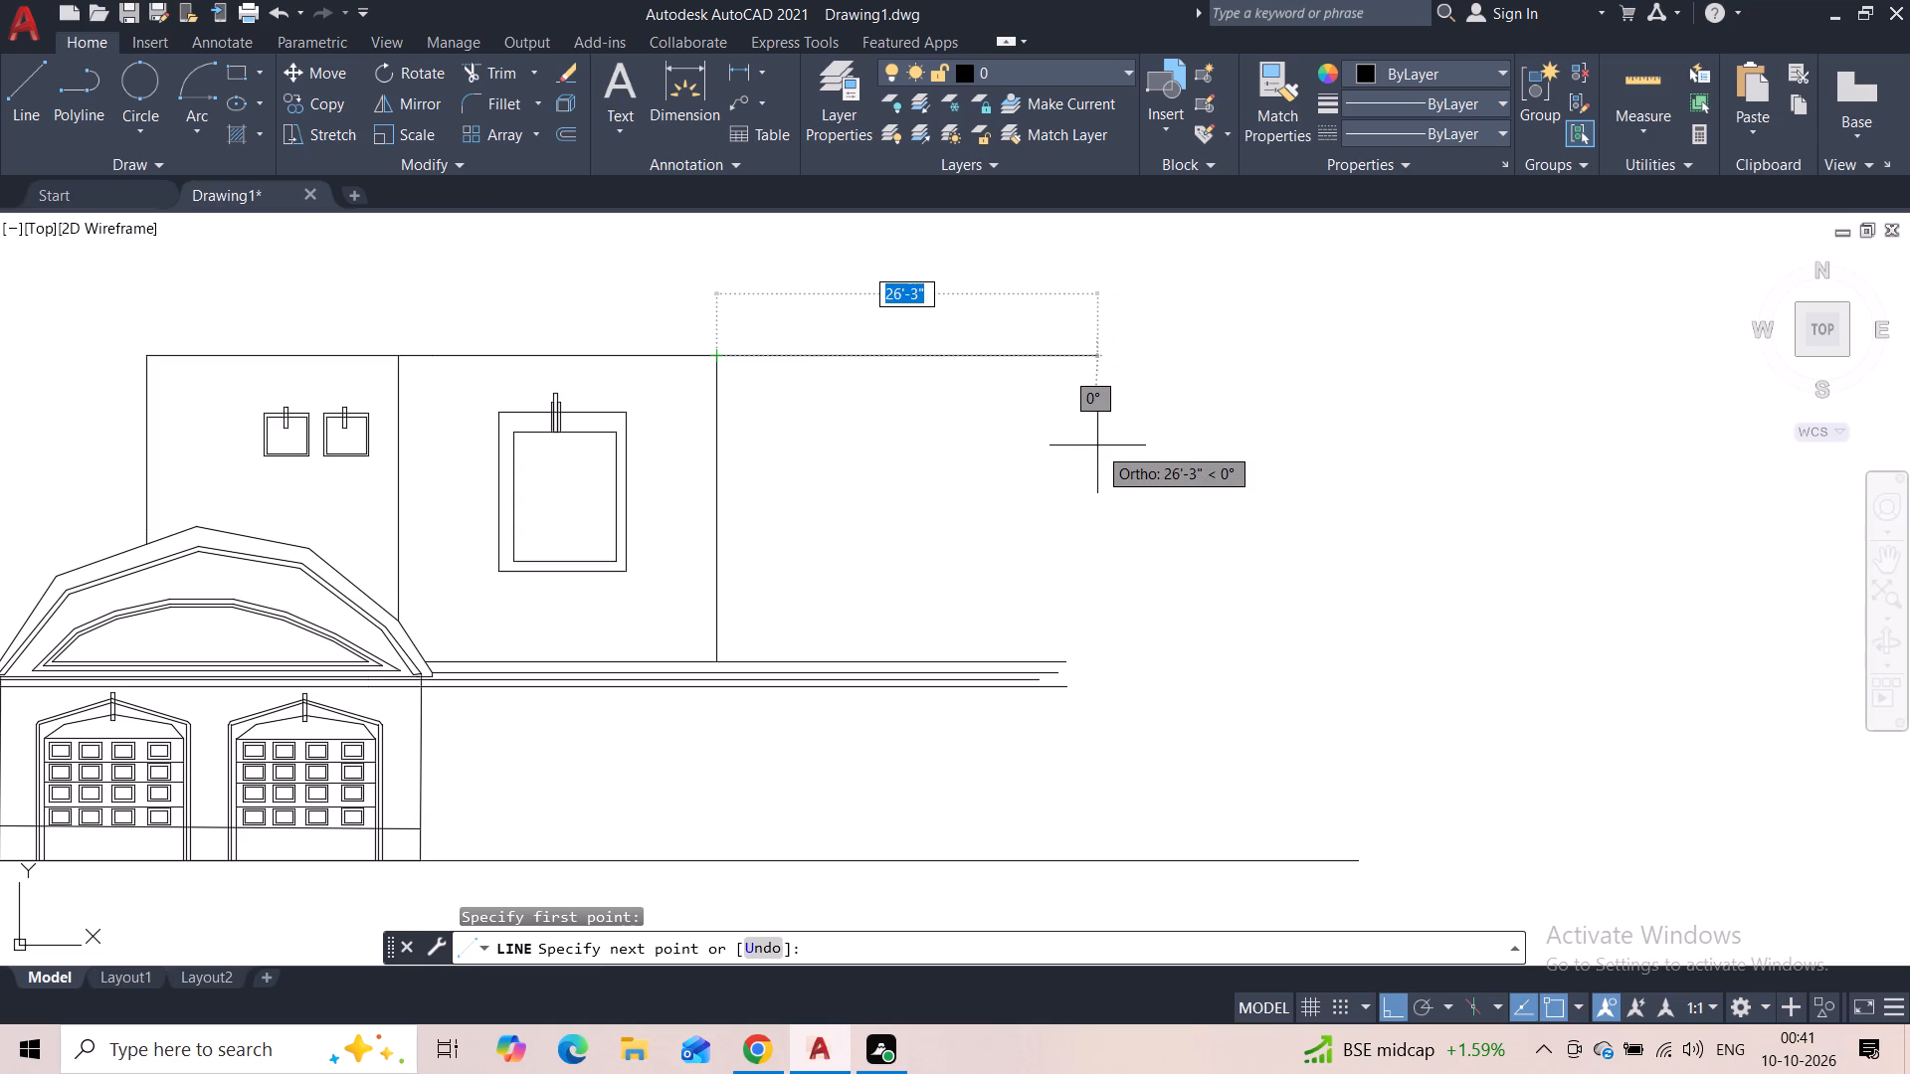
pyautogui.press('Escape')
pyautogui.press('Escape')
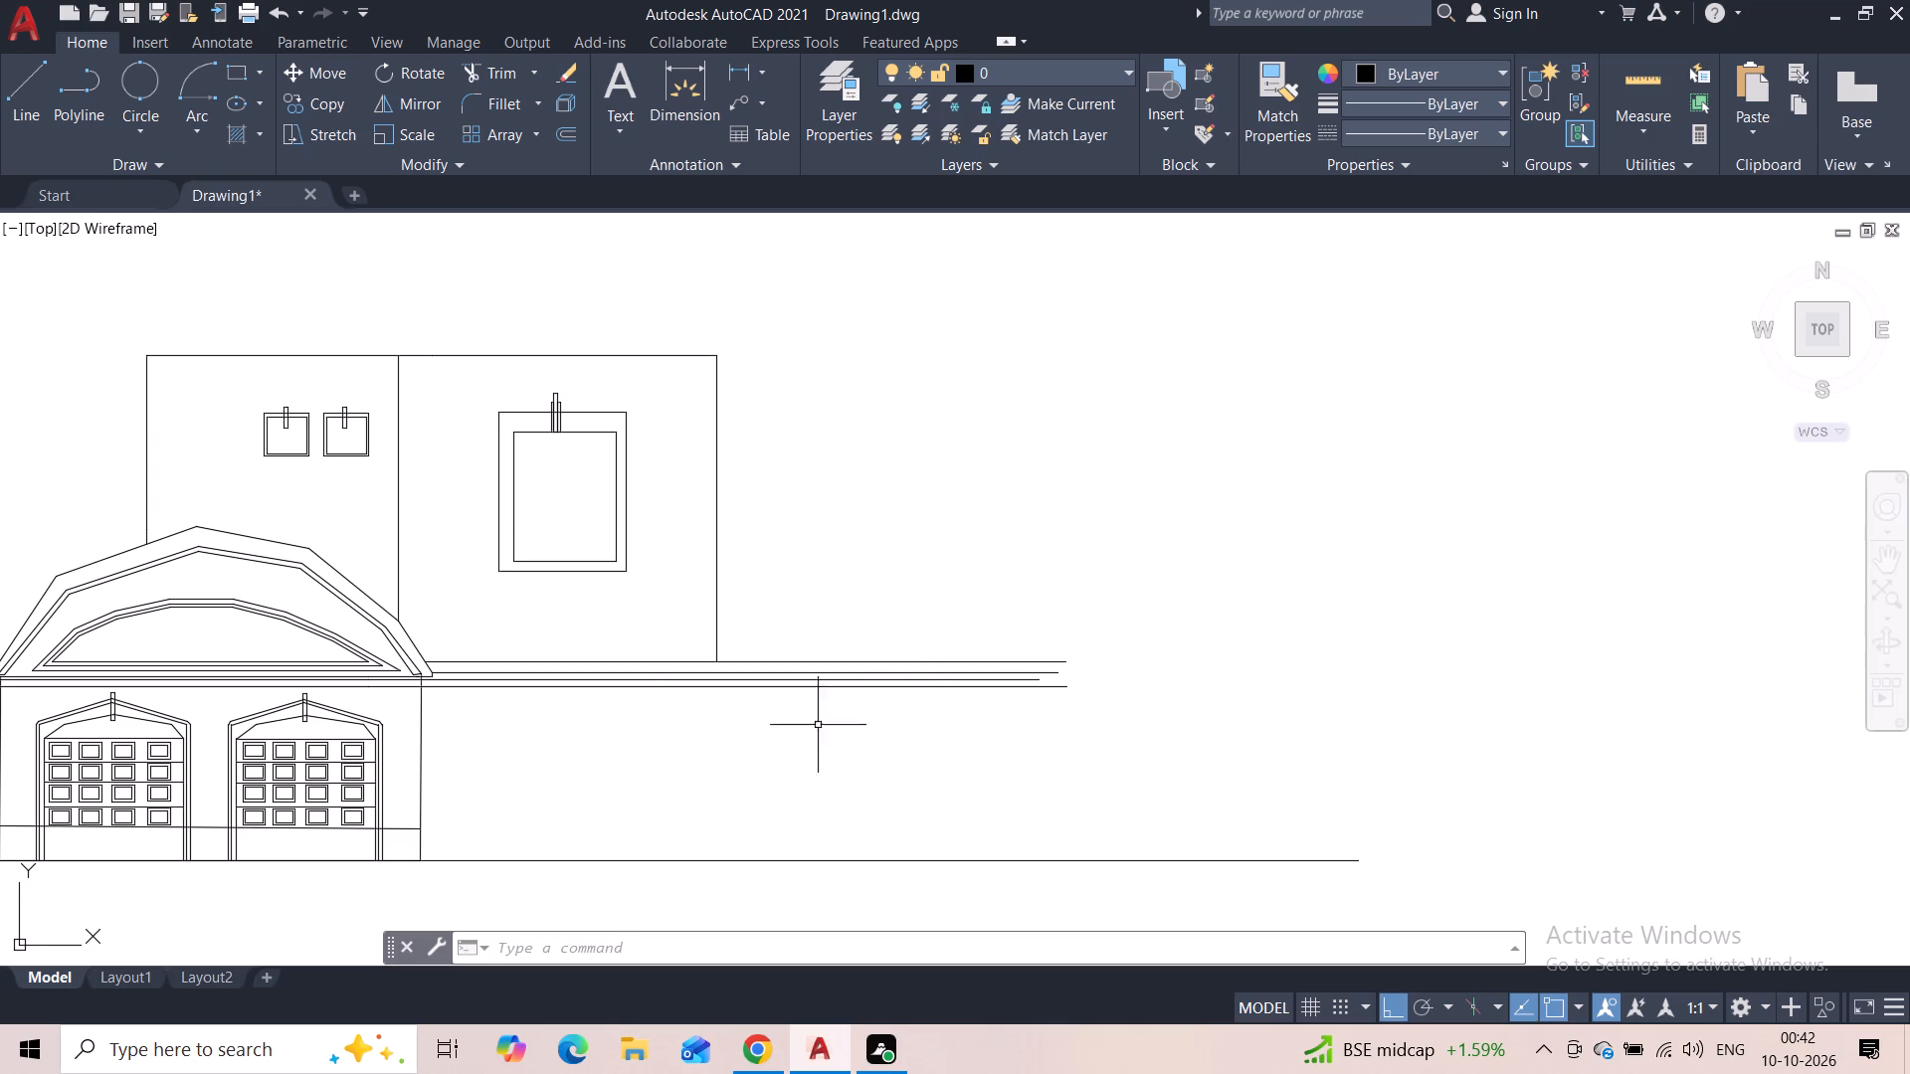
# Draw a rectangular column capital about 3'-5 7/16" wide, hanging from the lowest roof-band line just beside the garage wall.
pyautogui.scroll(1, 602, 660)
pyautogui.moveTo(600, 644); pyautogui.dragTo(716, 568, button='middle')
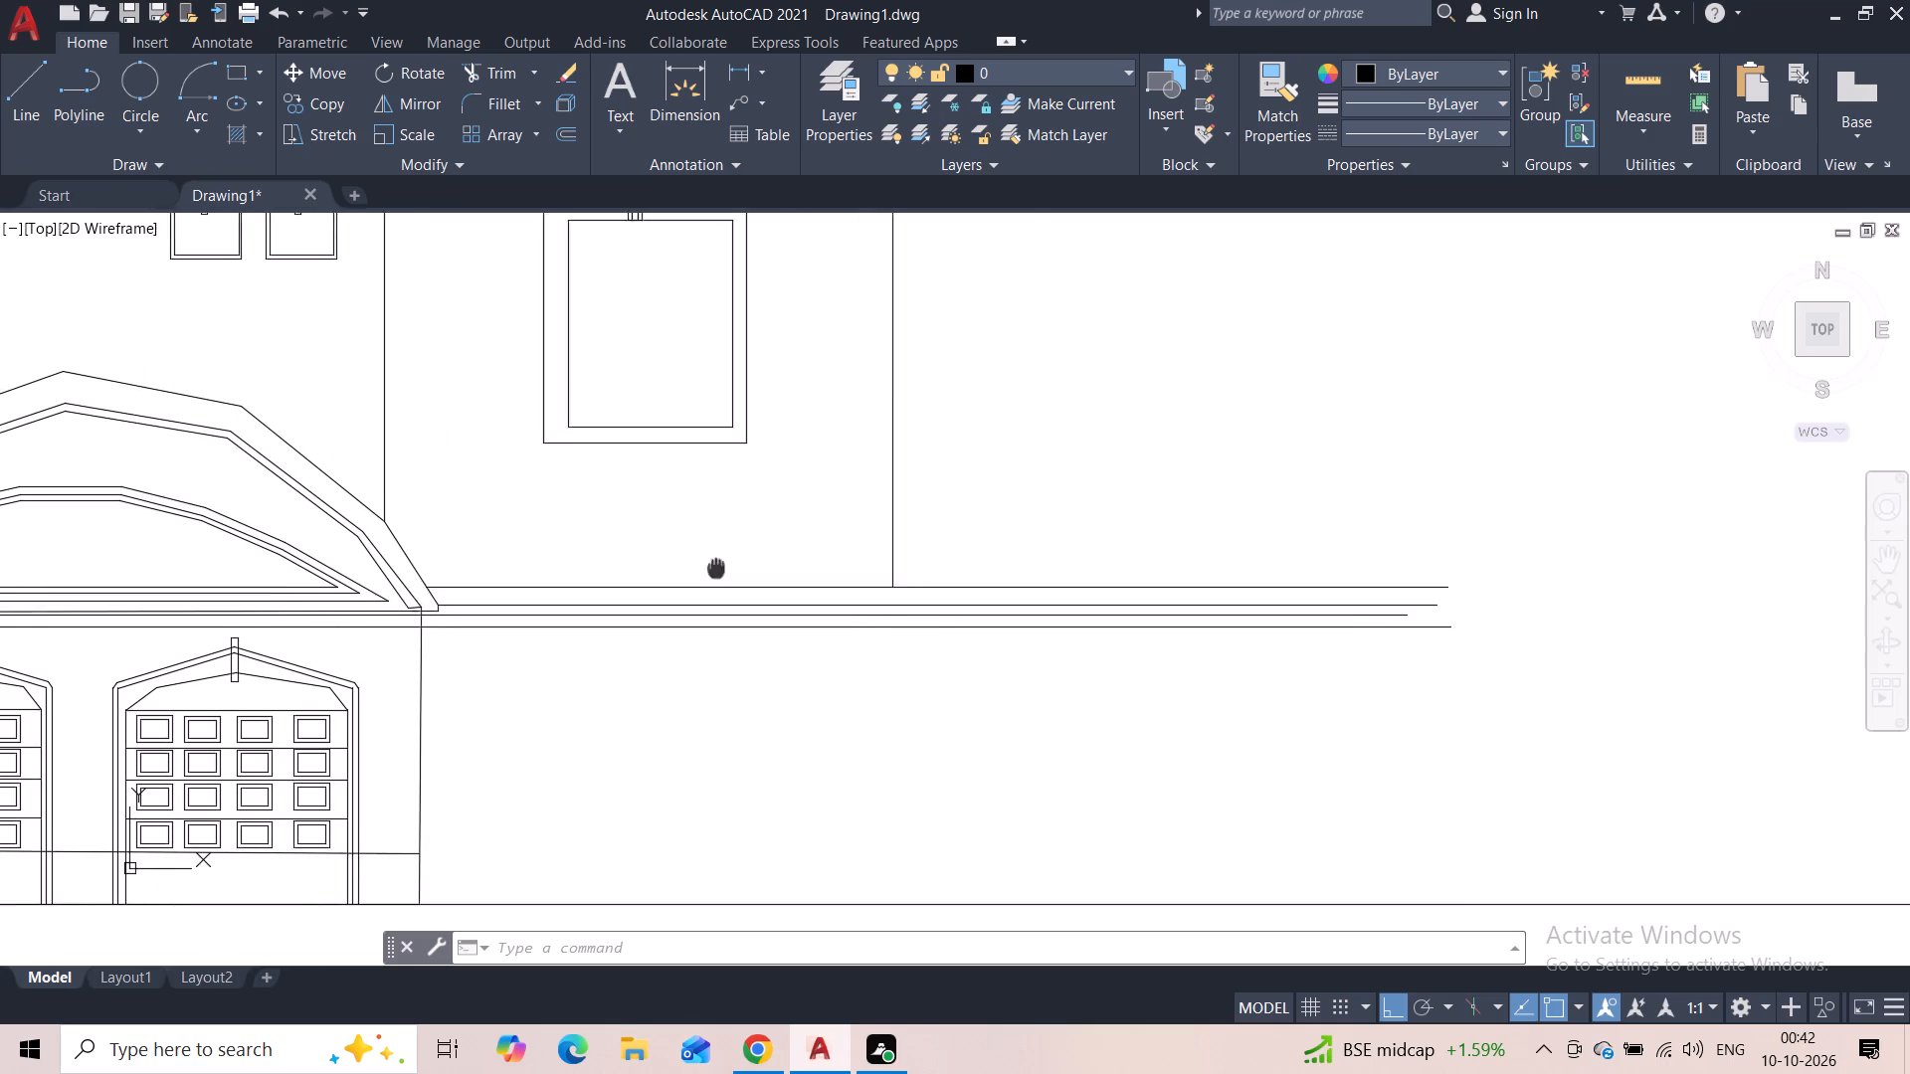
pyautogui.moveTo(716, 568); pyautogui.dragTo(738, 562, button='middle')
pyautogui.moveTo(718, 693); pyautogui.dragTo(759, 624, button='middle')
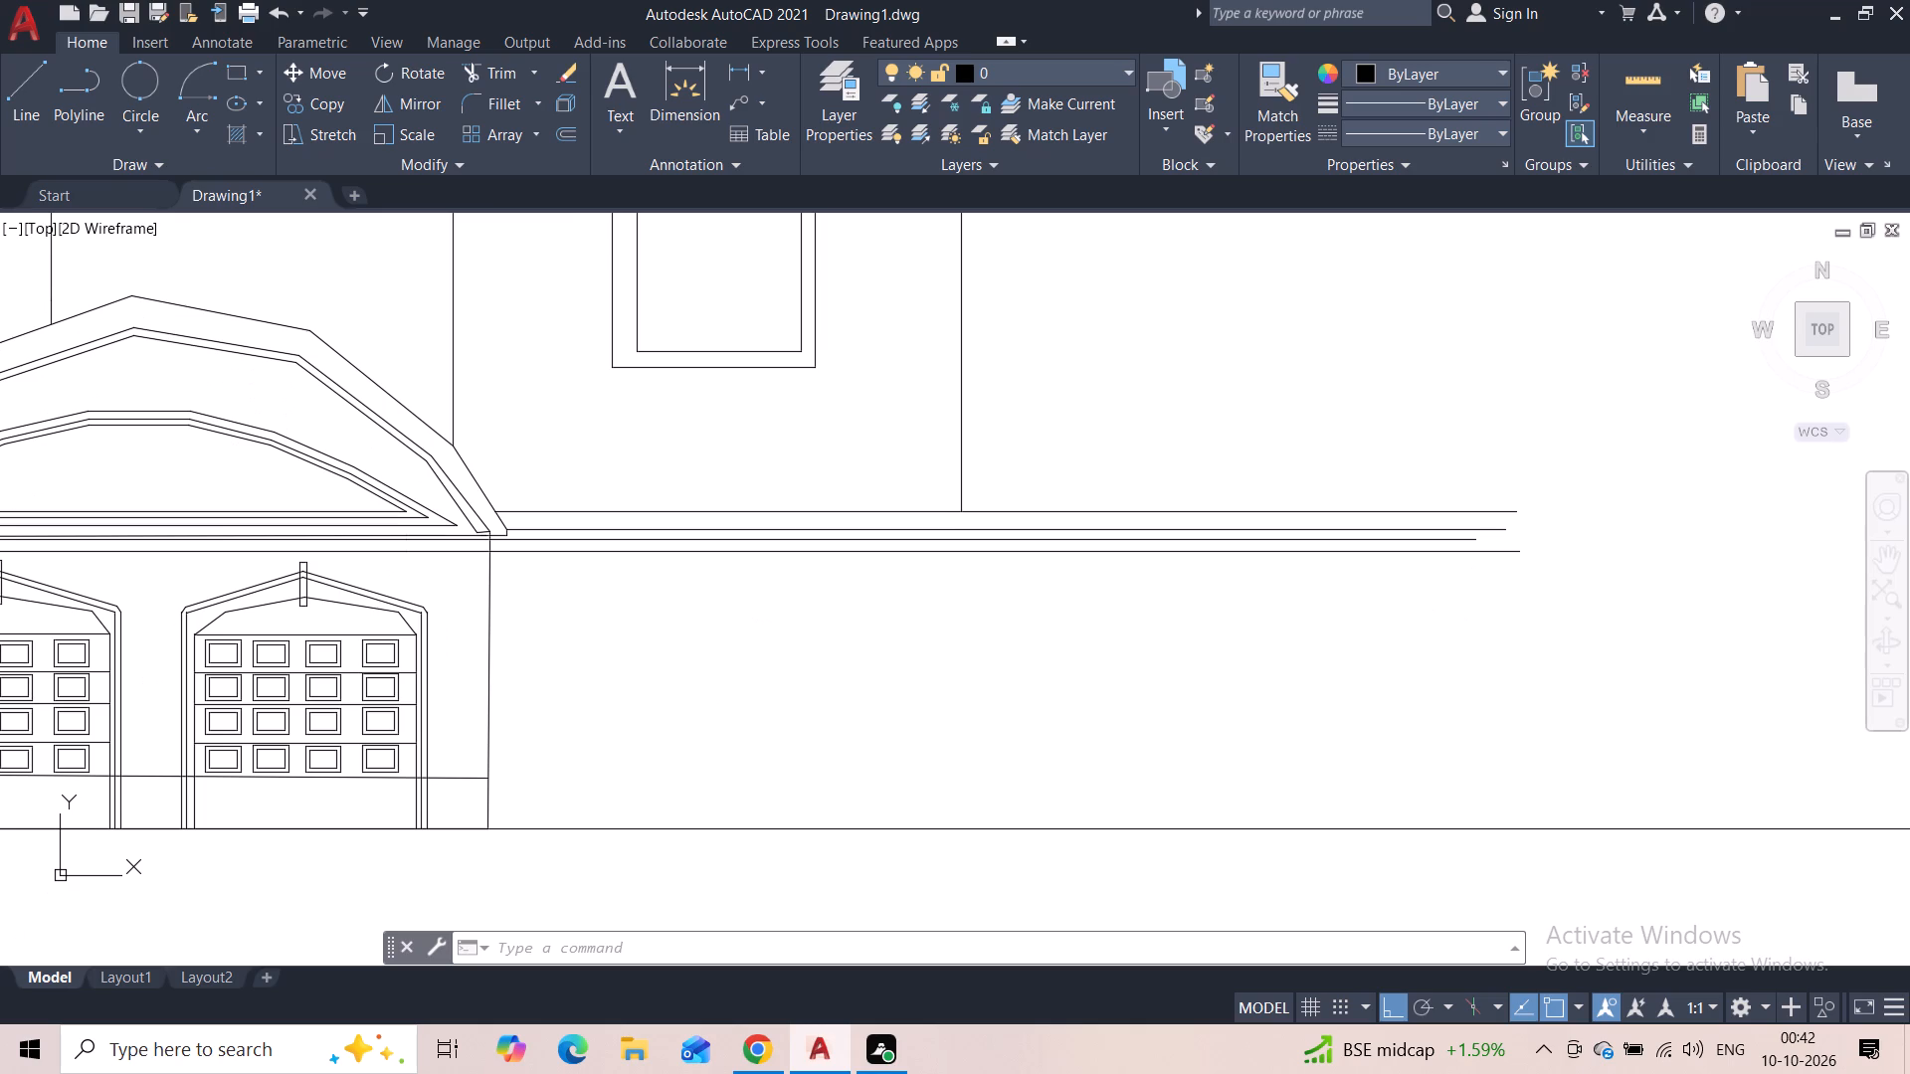
pyautogui.click(33, 121)
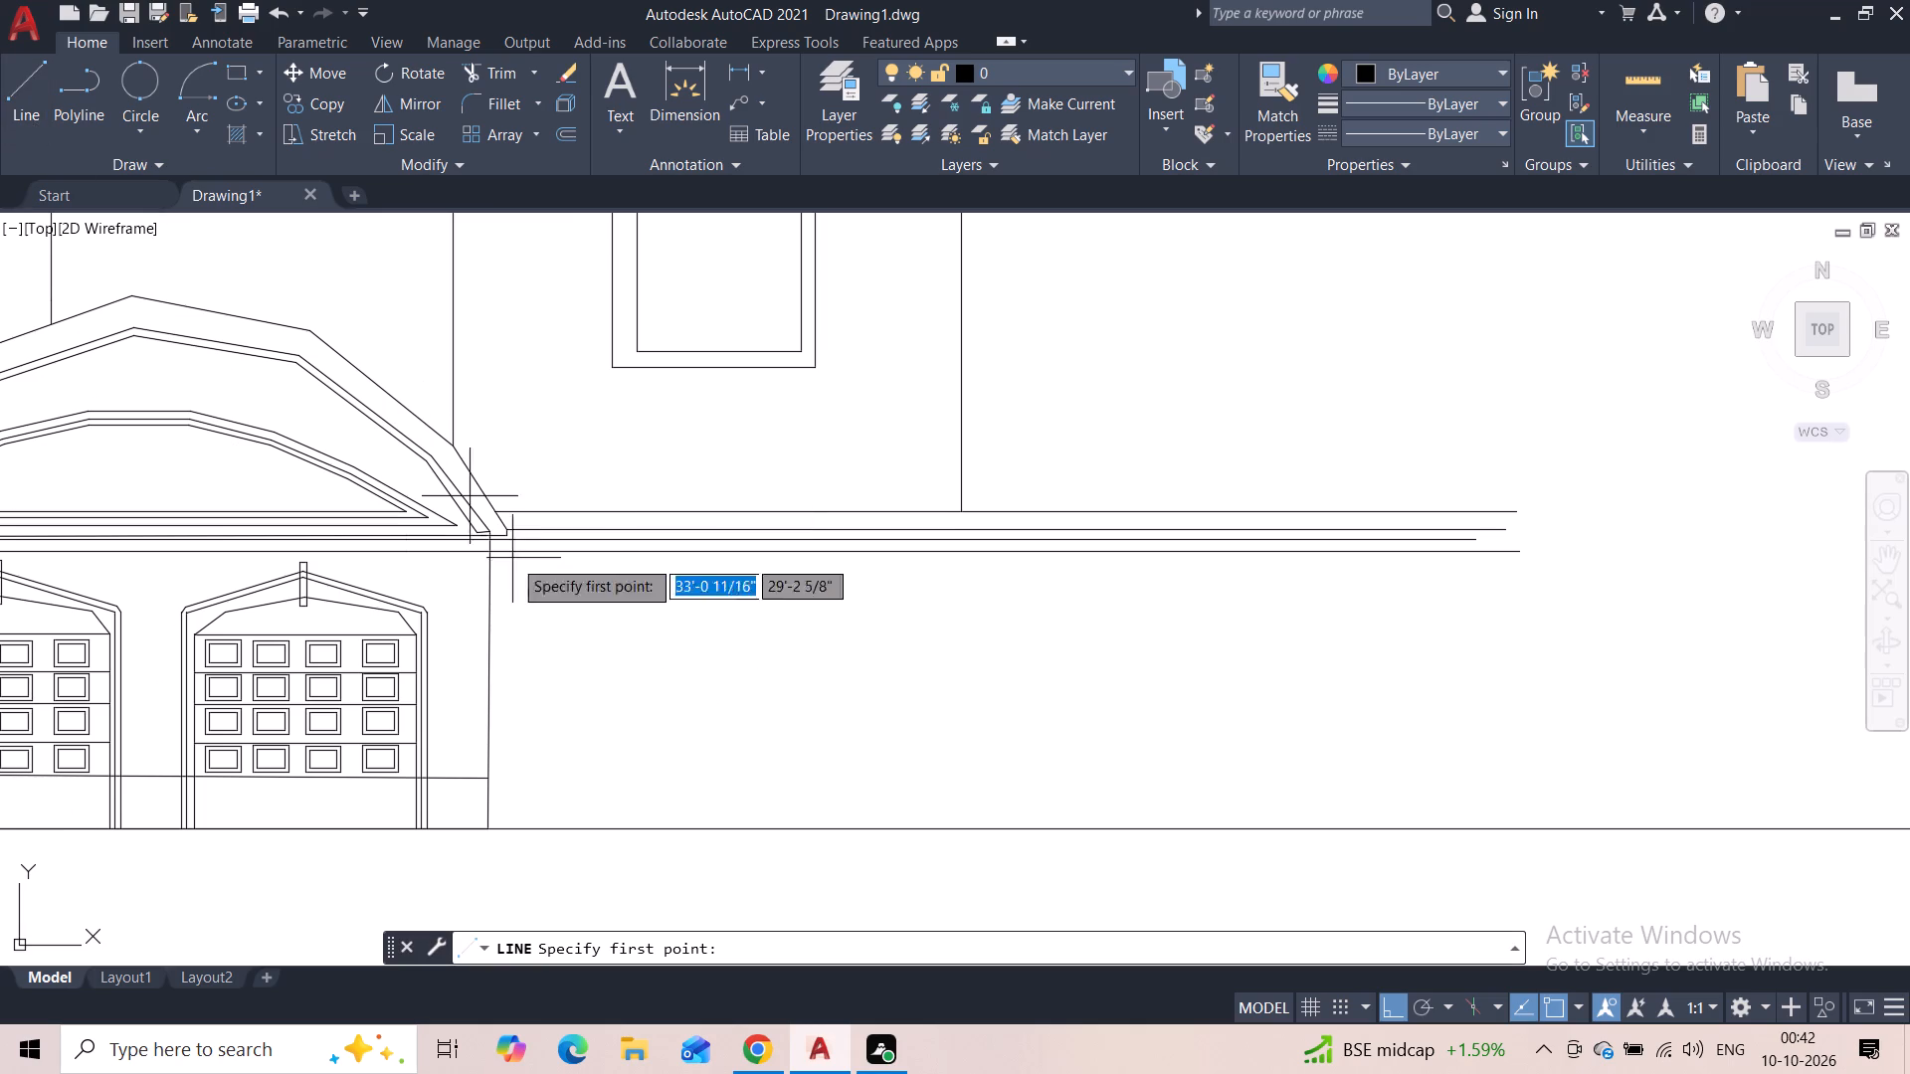
pyautogui.scroll(1, 545, 604)
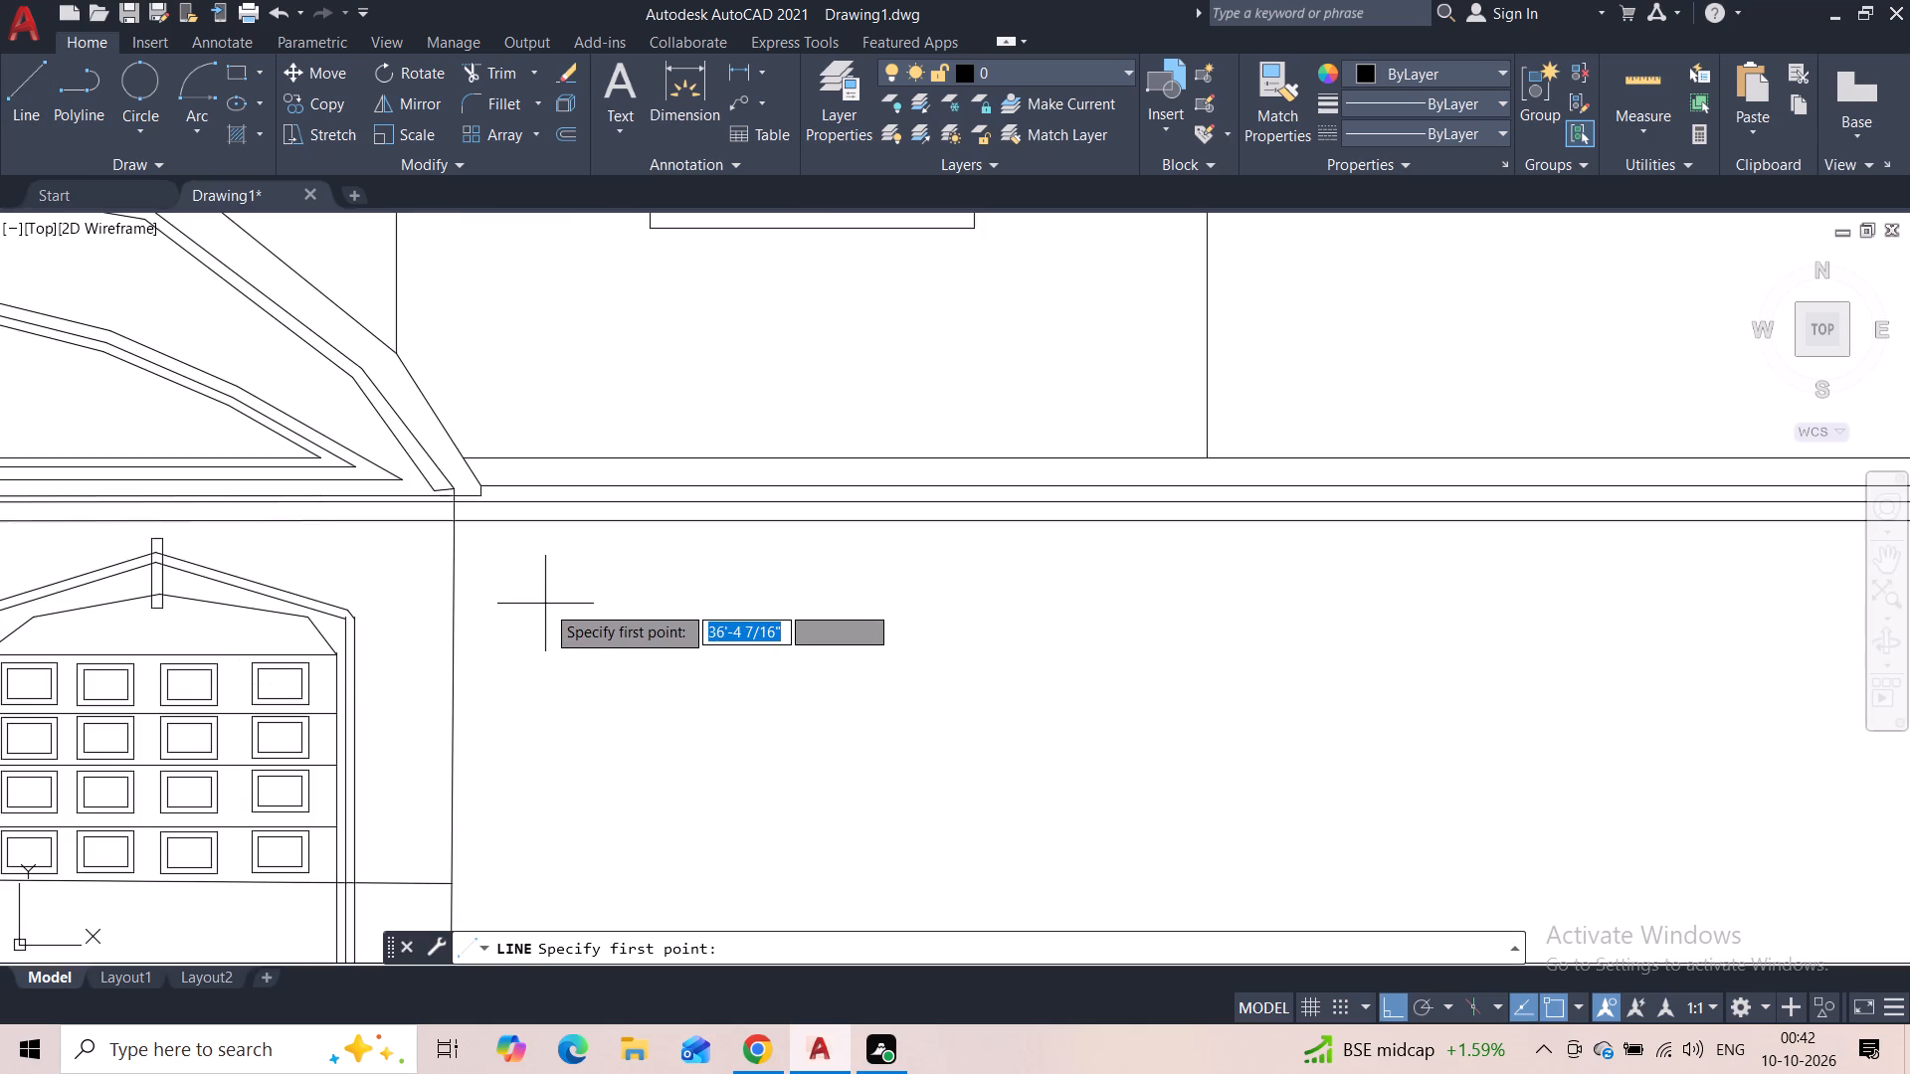
pyautogui.click(526, 527)
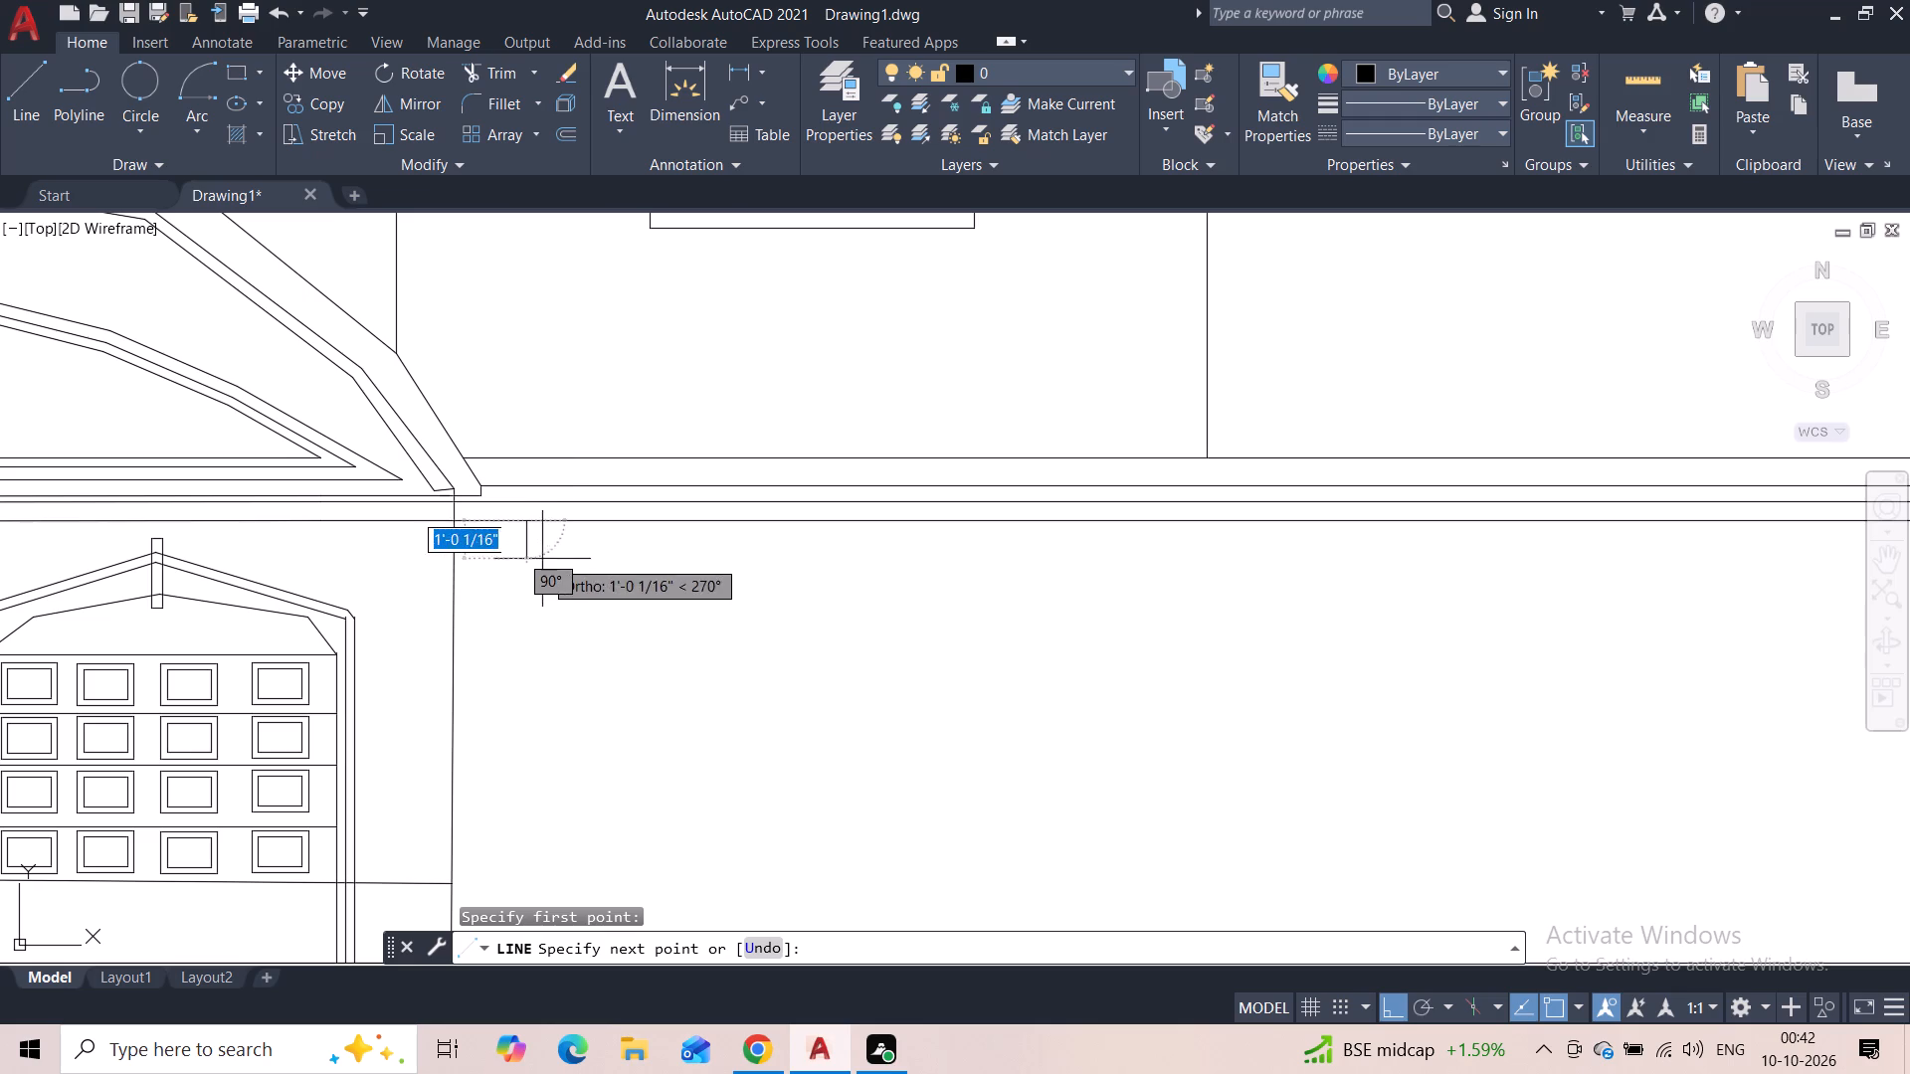
pyautogui.click(535, 548)
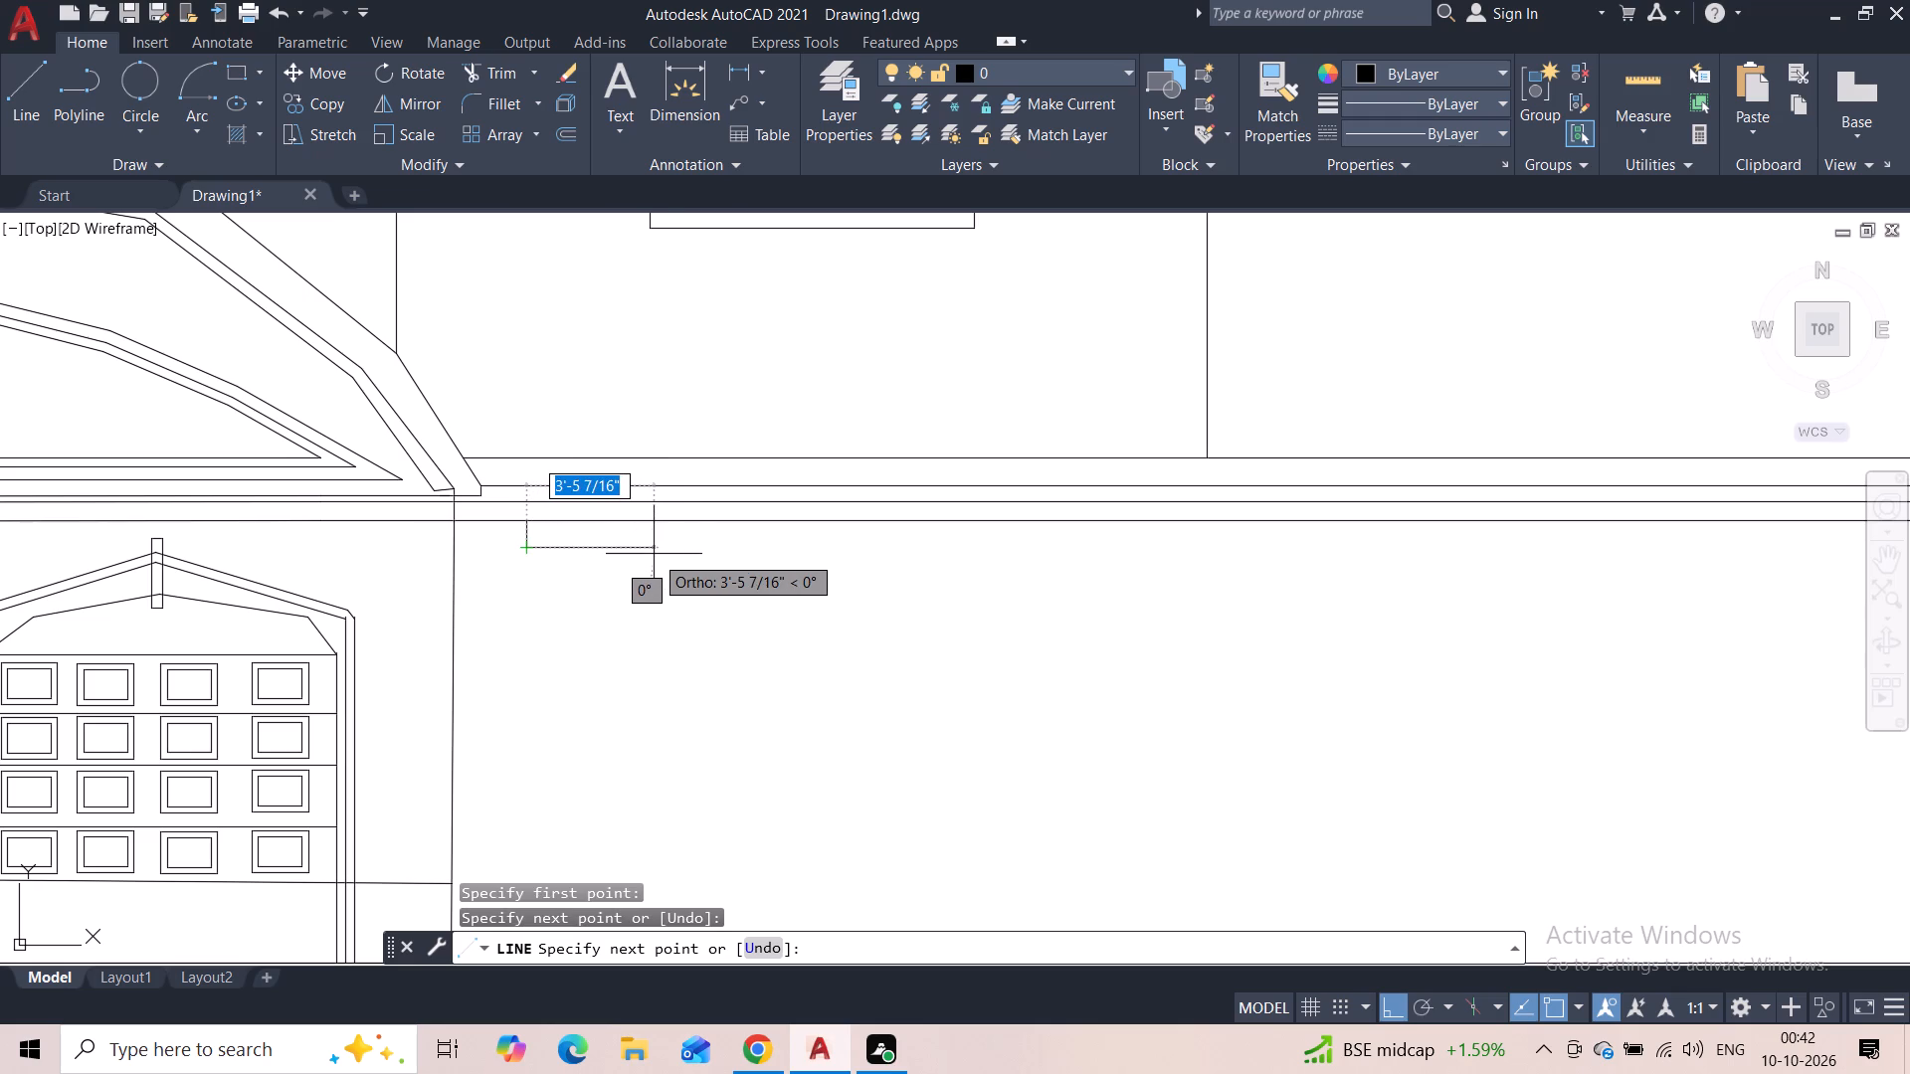
pyautogui.click(654, 554)
pyautogui.click(653, 526)
pyautogui.press('Escape')
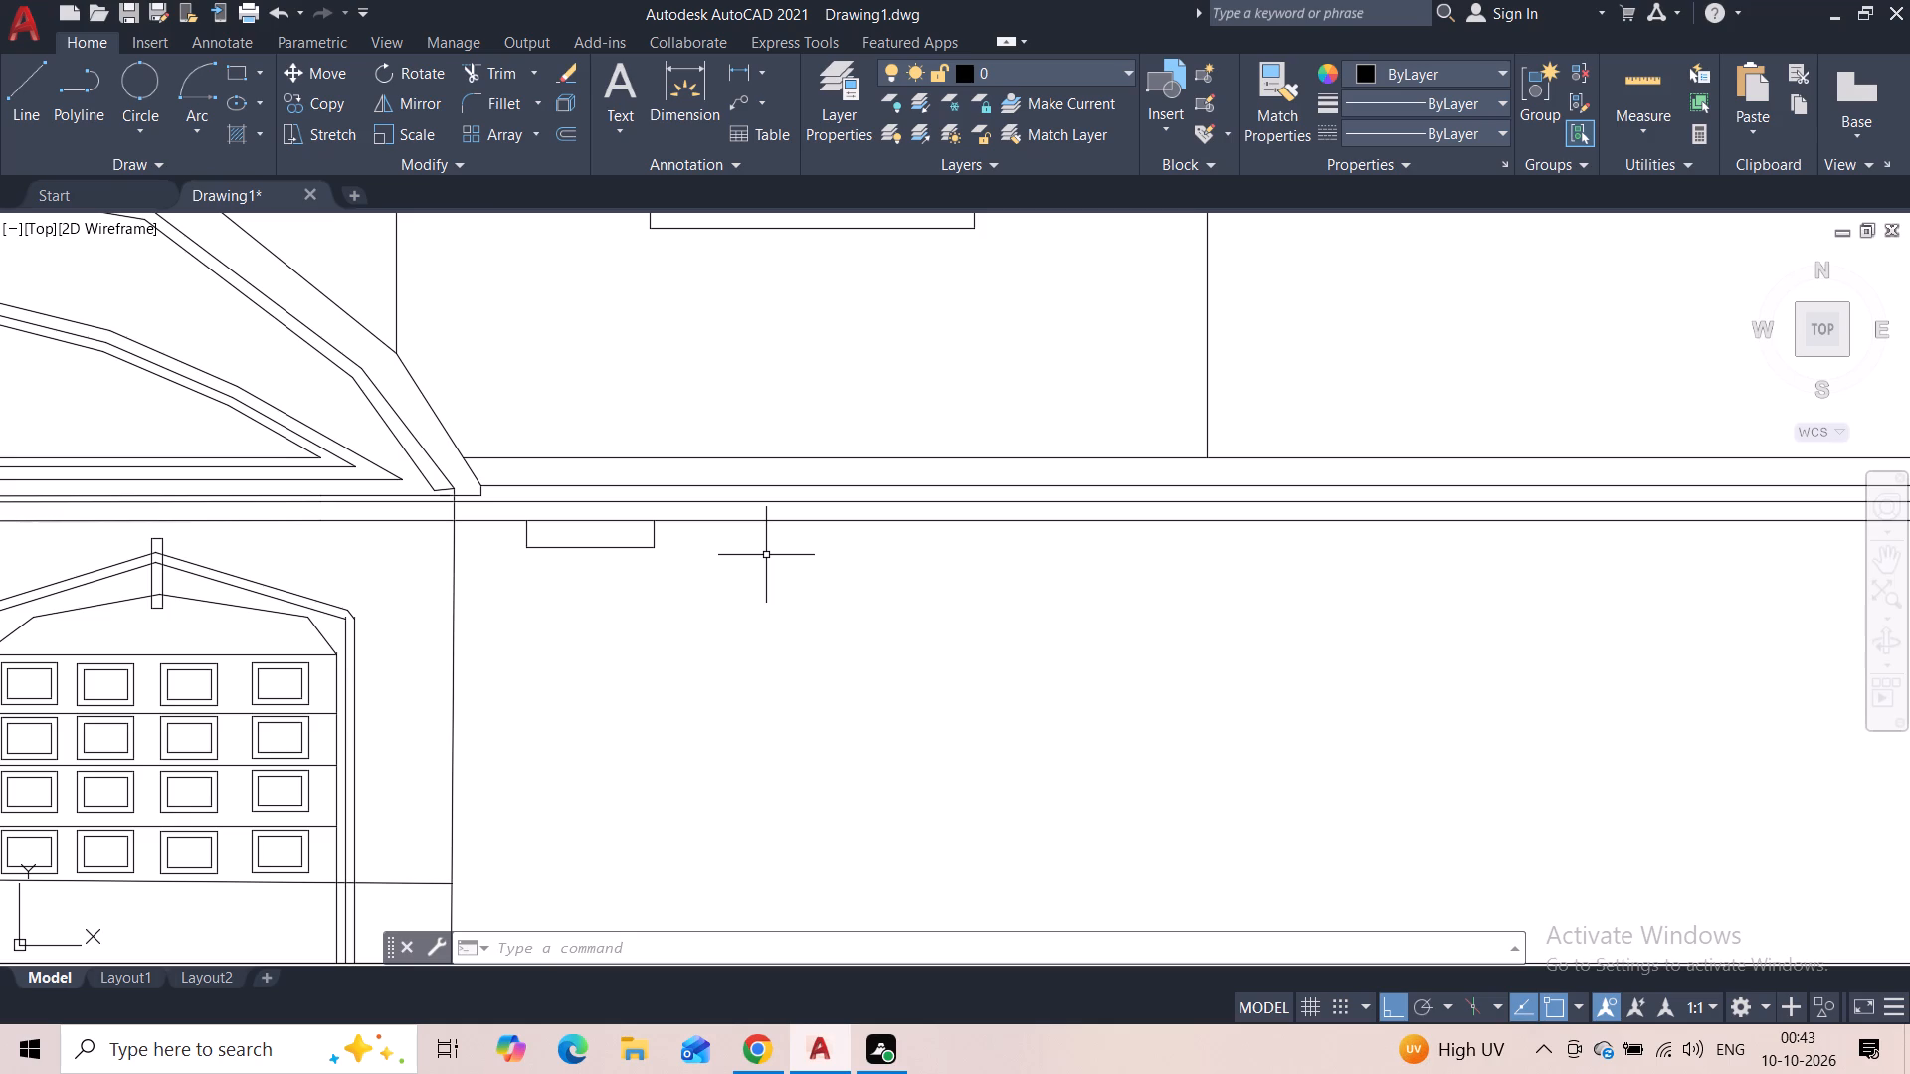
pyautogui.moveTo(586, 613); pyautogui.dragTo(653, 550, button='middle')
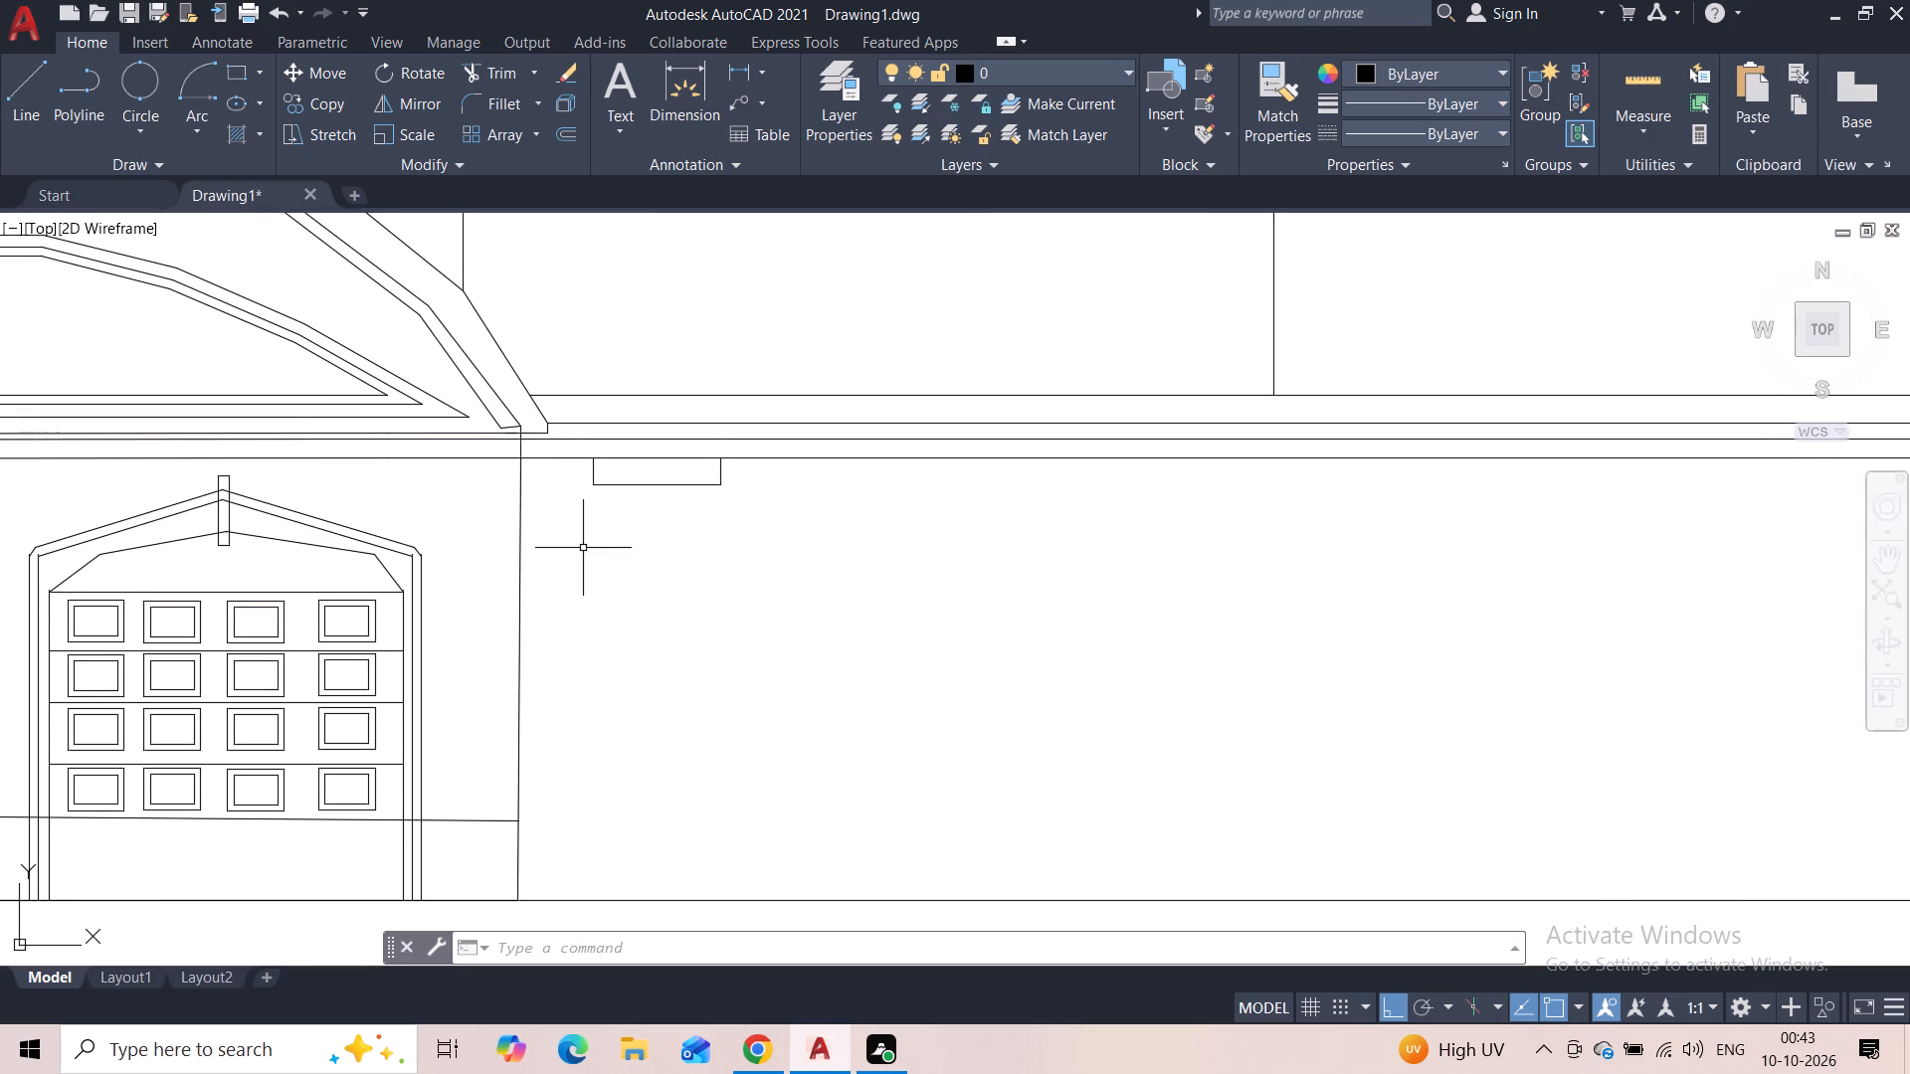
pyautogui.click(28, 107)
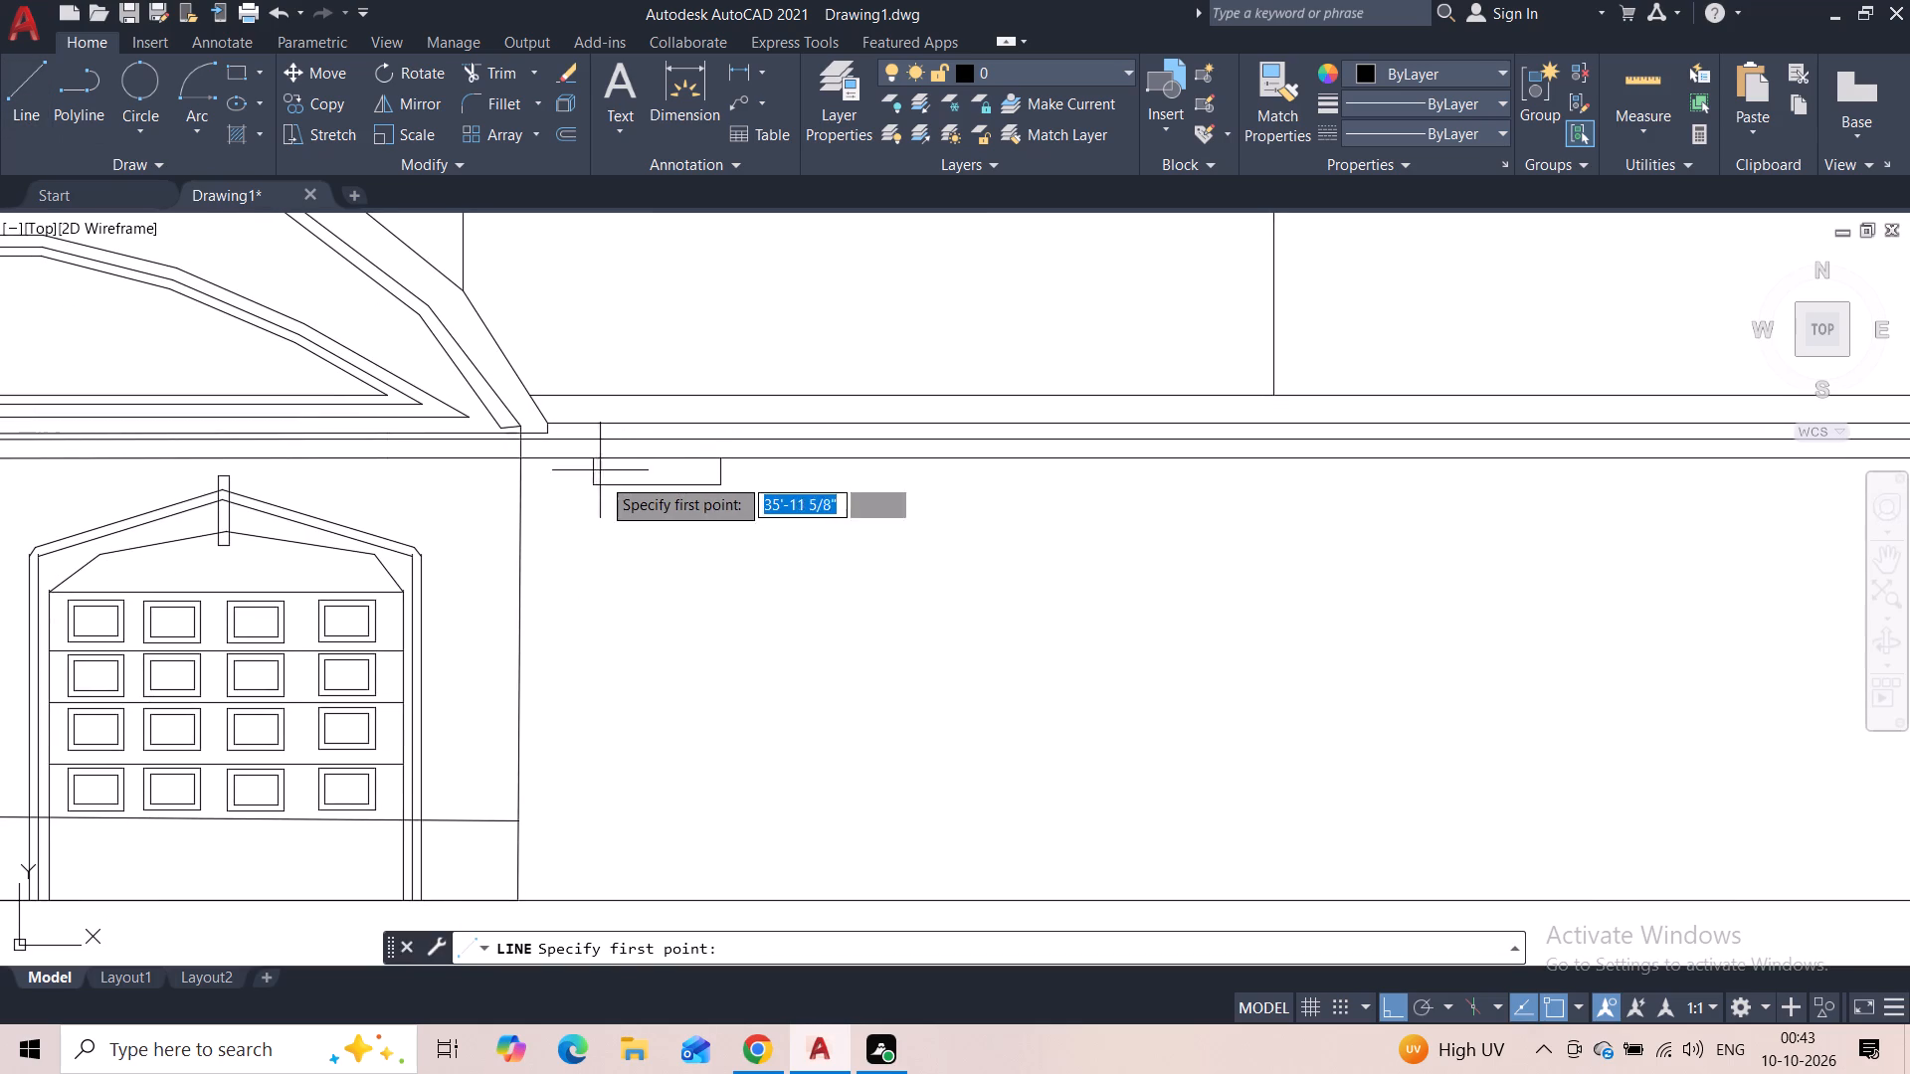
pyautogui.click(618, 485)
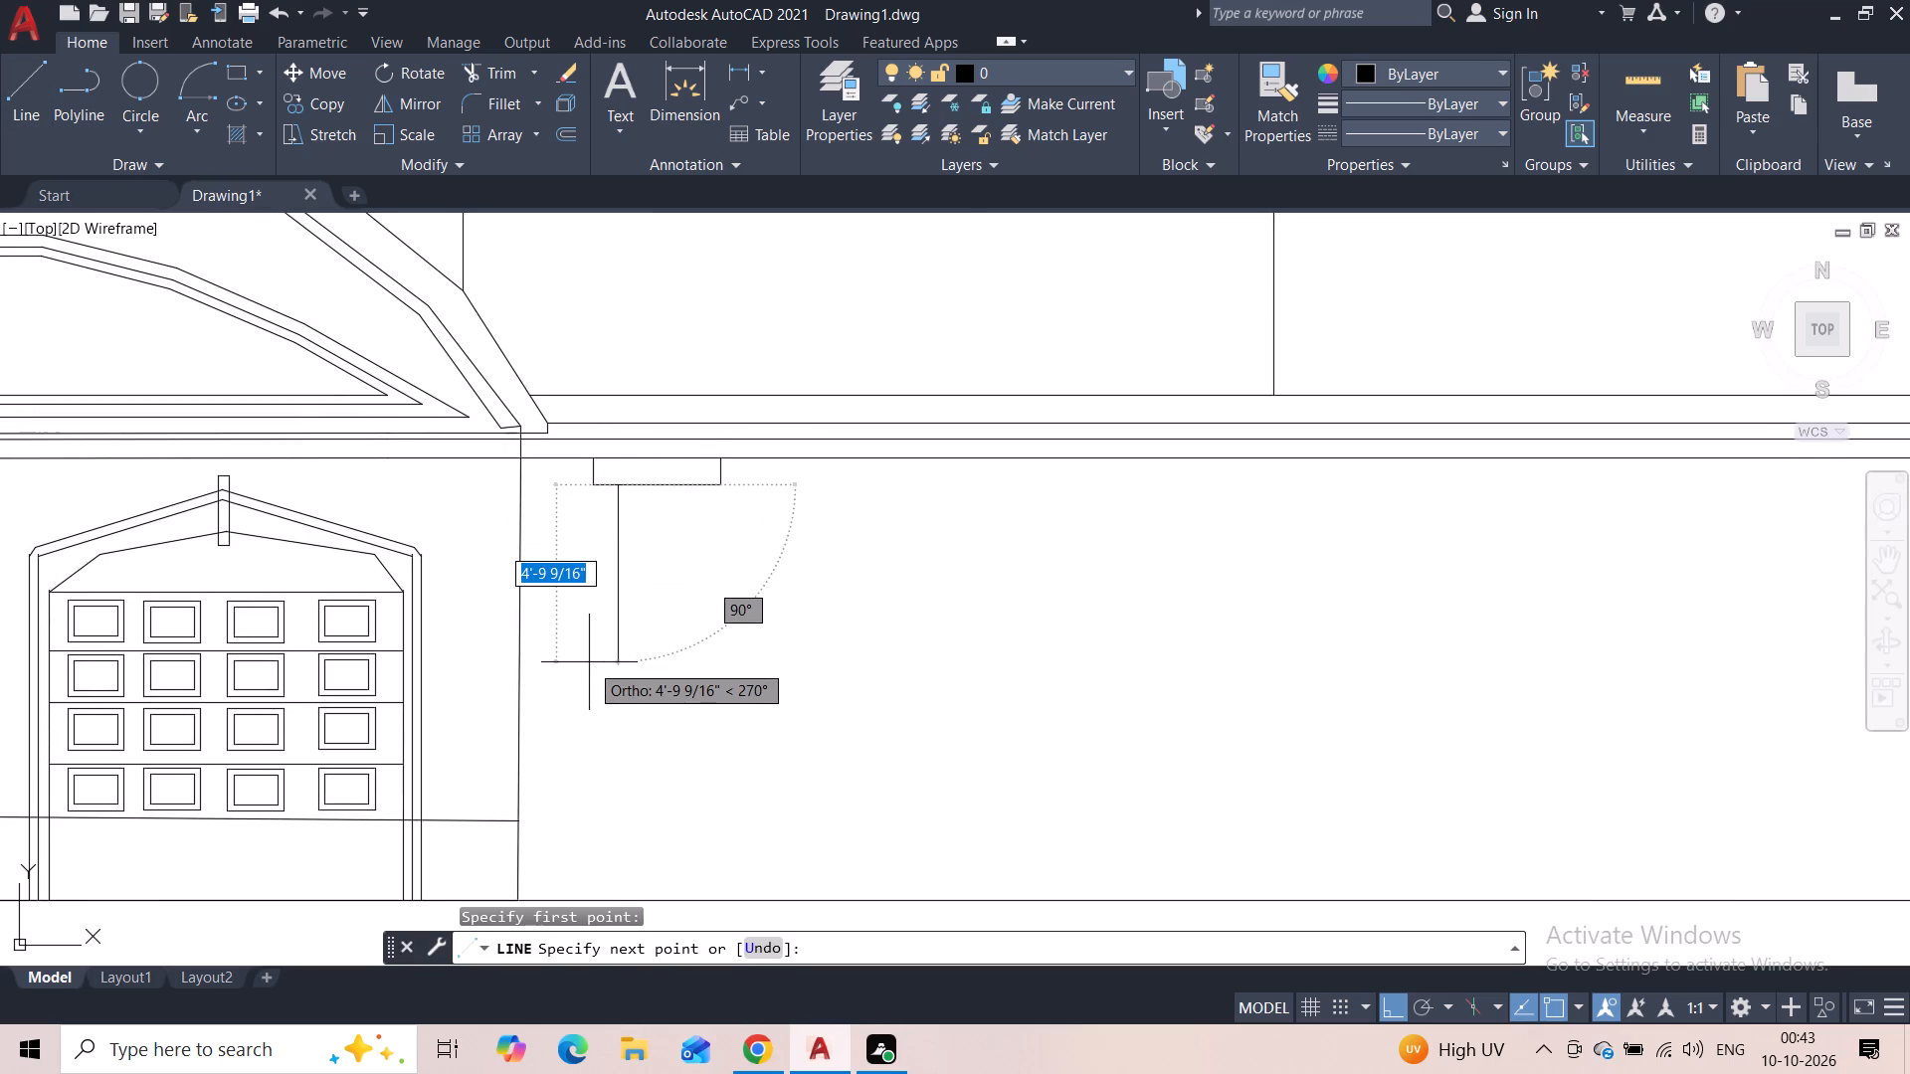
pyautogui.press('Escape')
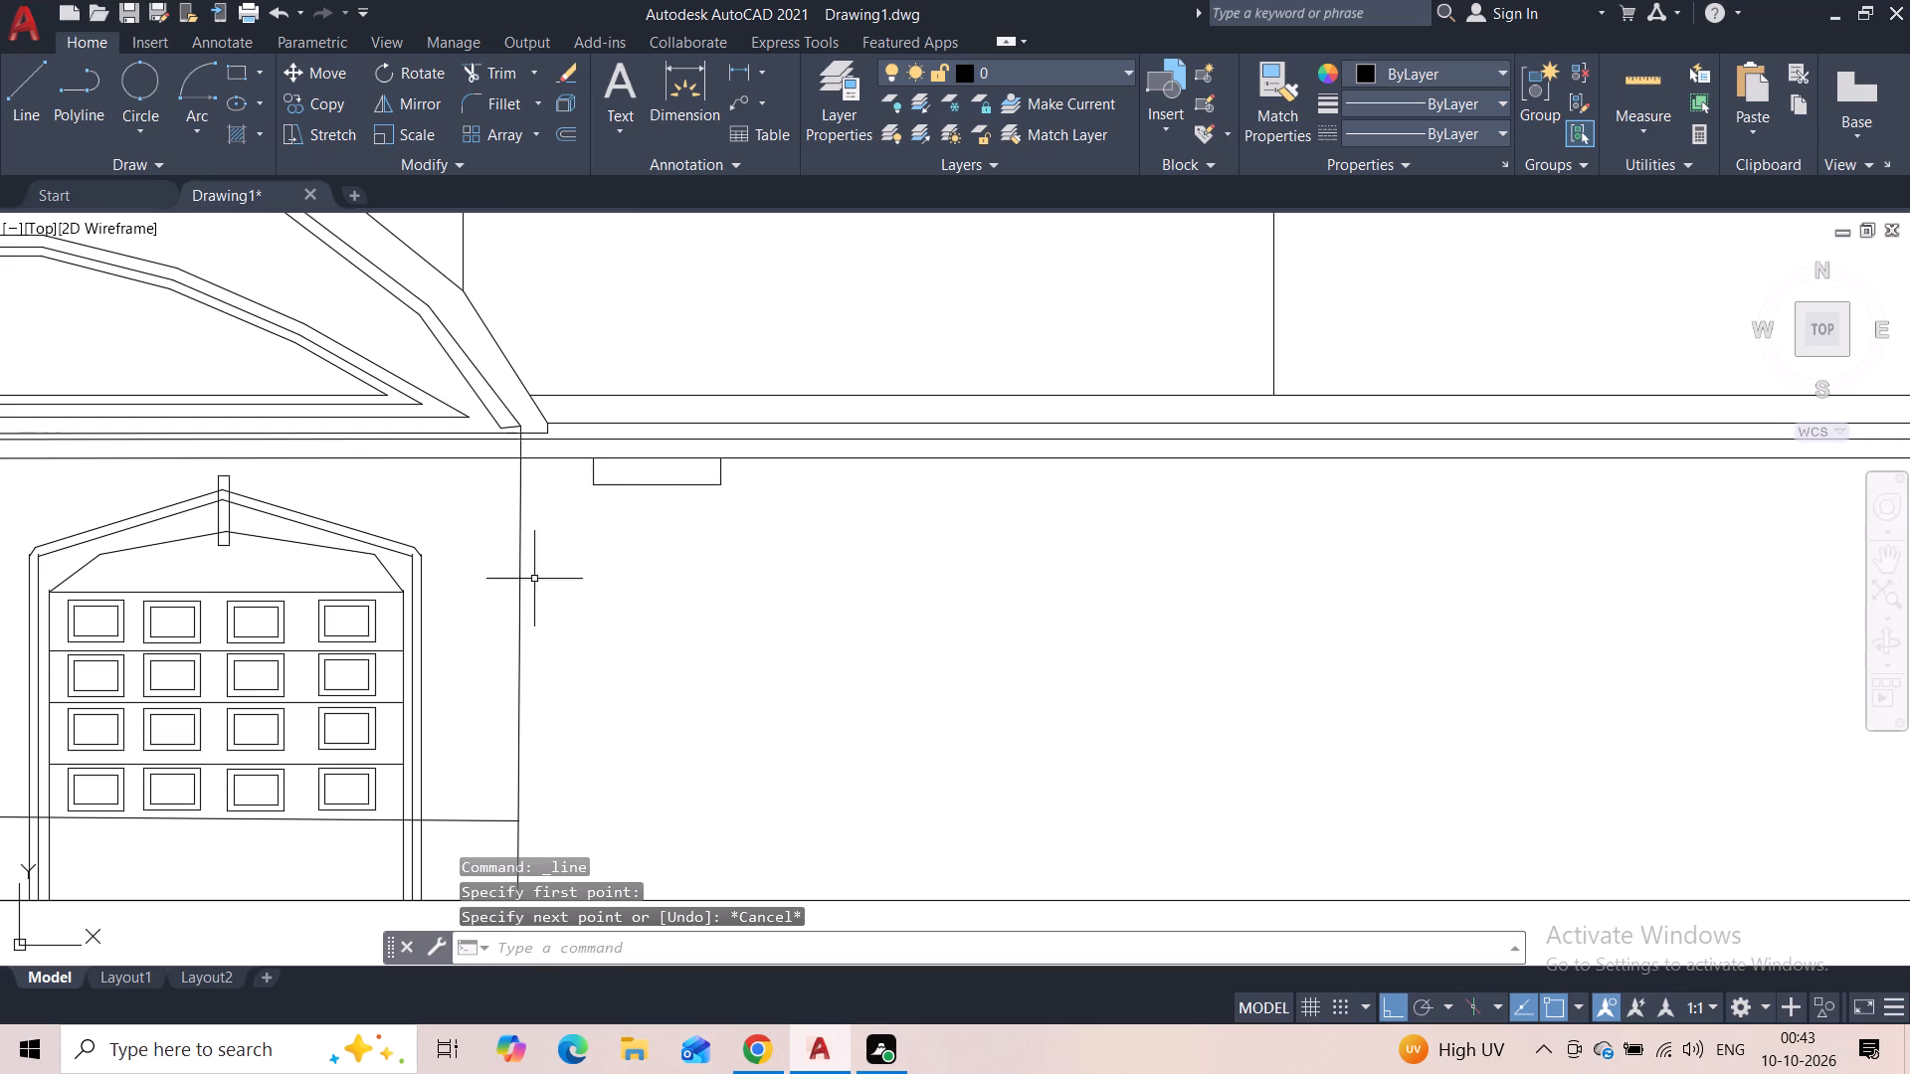
# Draw a matching column base about 3'-5 7/16" wide on the ground line, aligned directly below the capital.
pyautogui.moveTo(649, 627); pyautogui.dragTo(610, 514, button='middle')
pyautogui.click(24, 110)
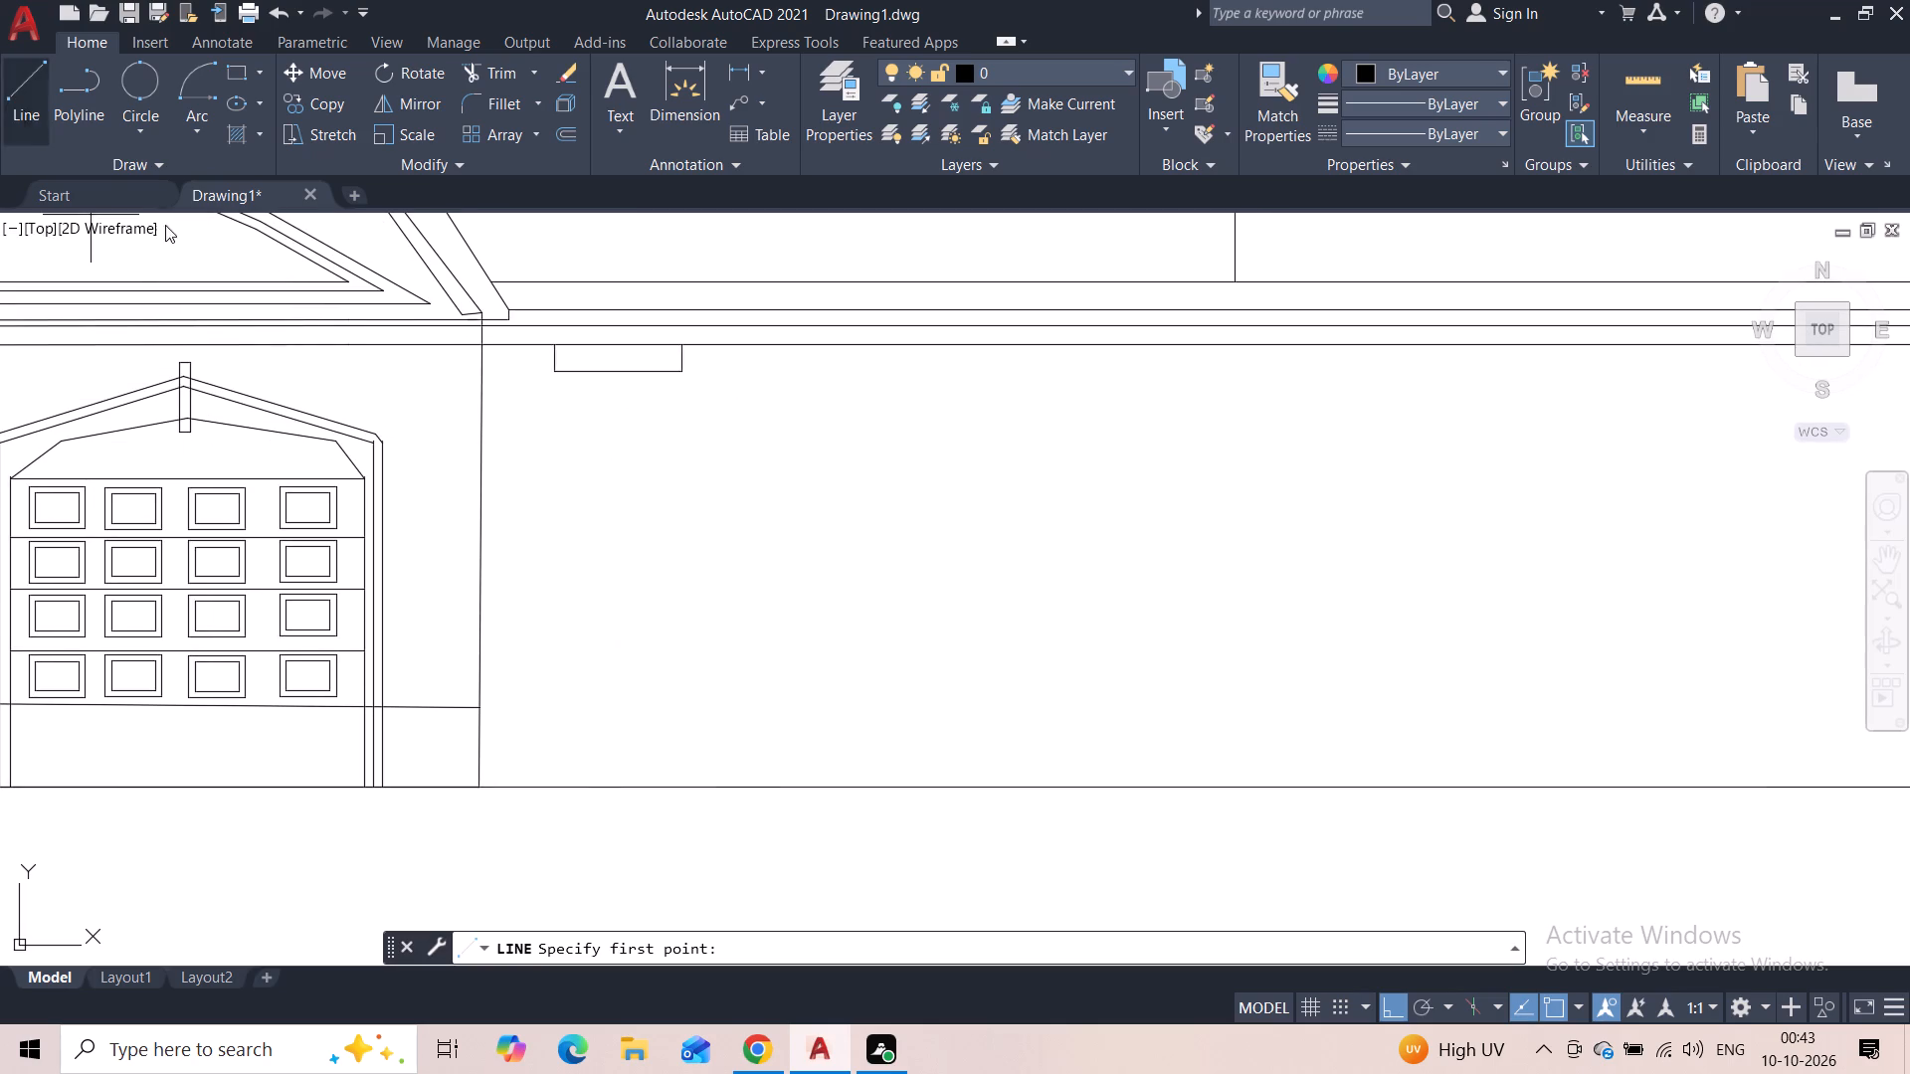
pyautogui.click(555, 786)
pyautogui.click(553, 765)
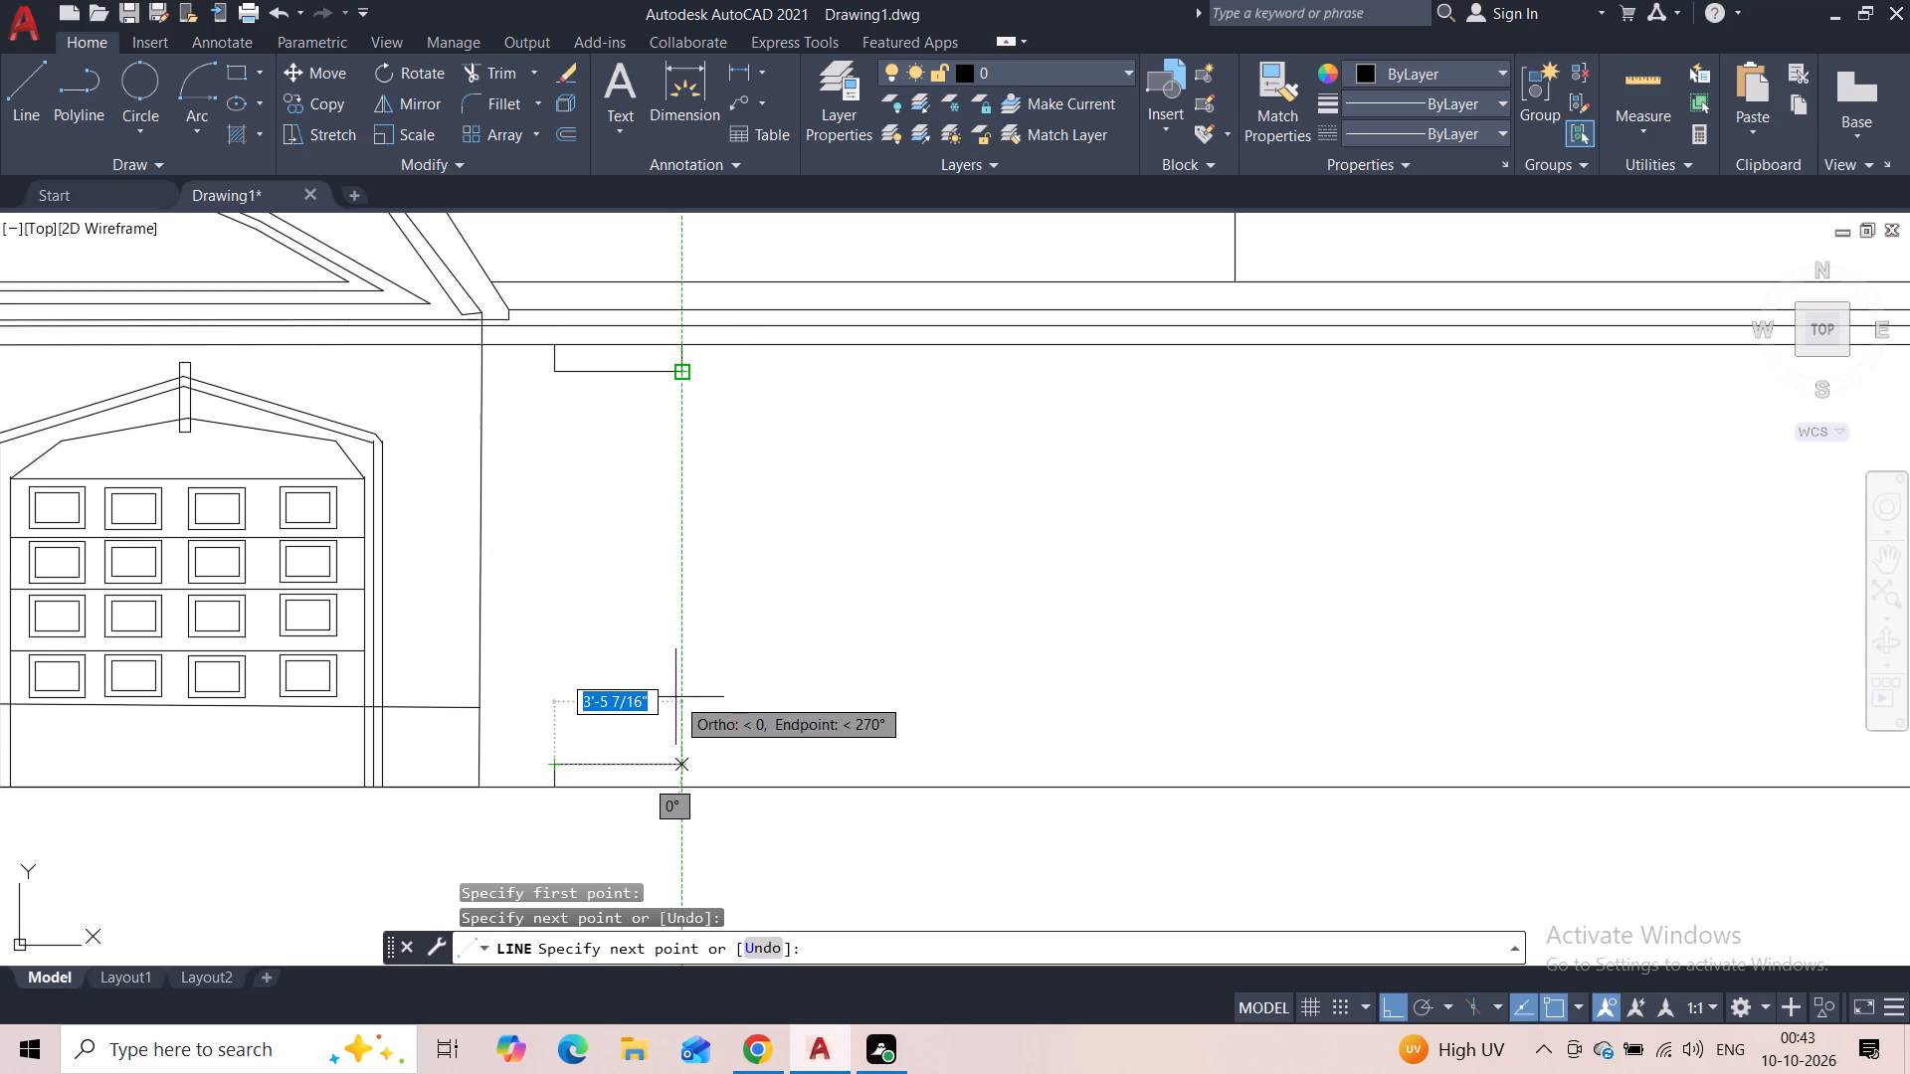
pyautogui.click(678, 762)
pyautogui.click(681, 780)
pyautogui.press('Escape')
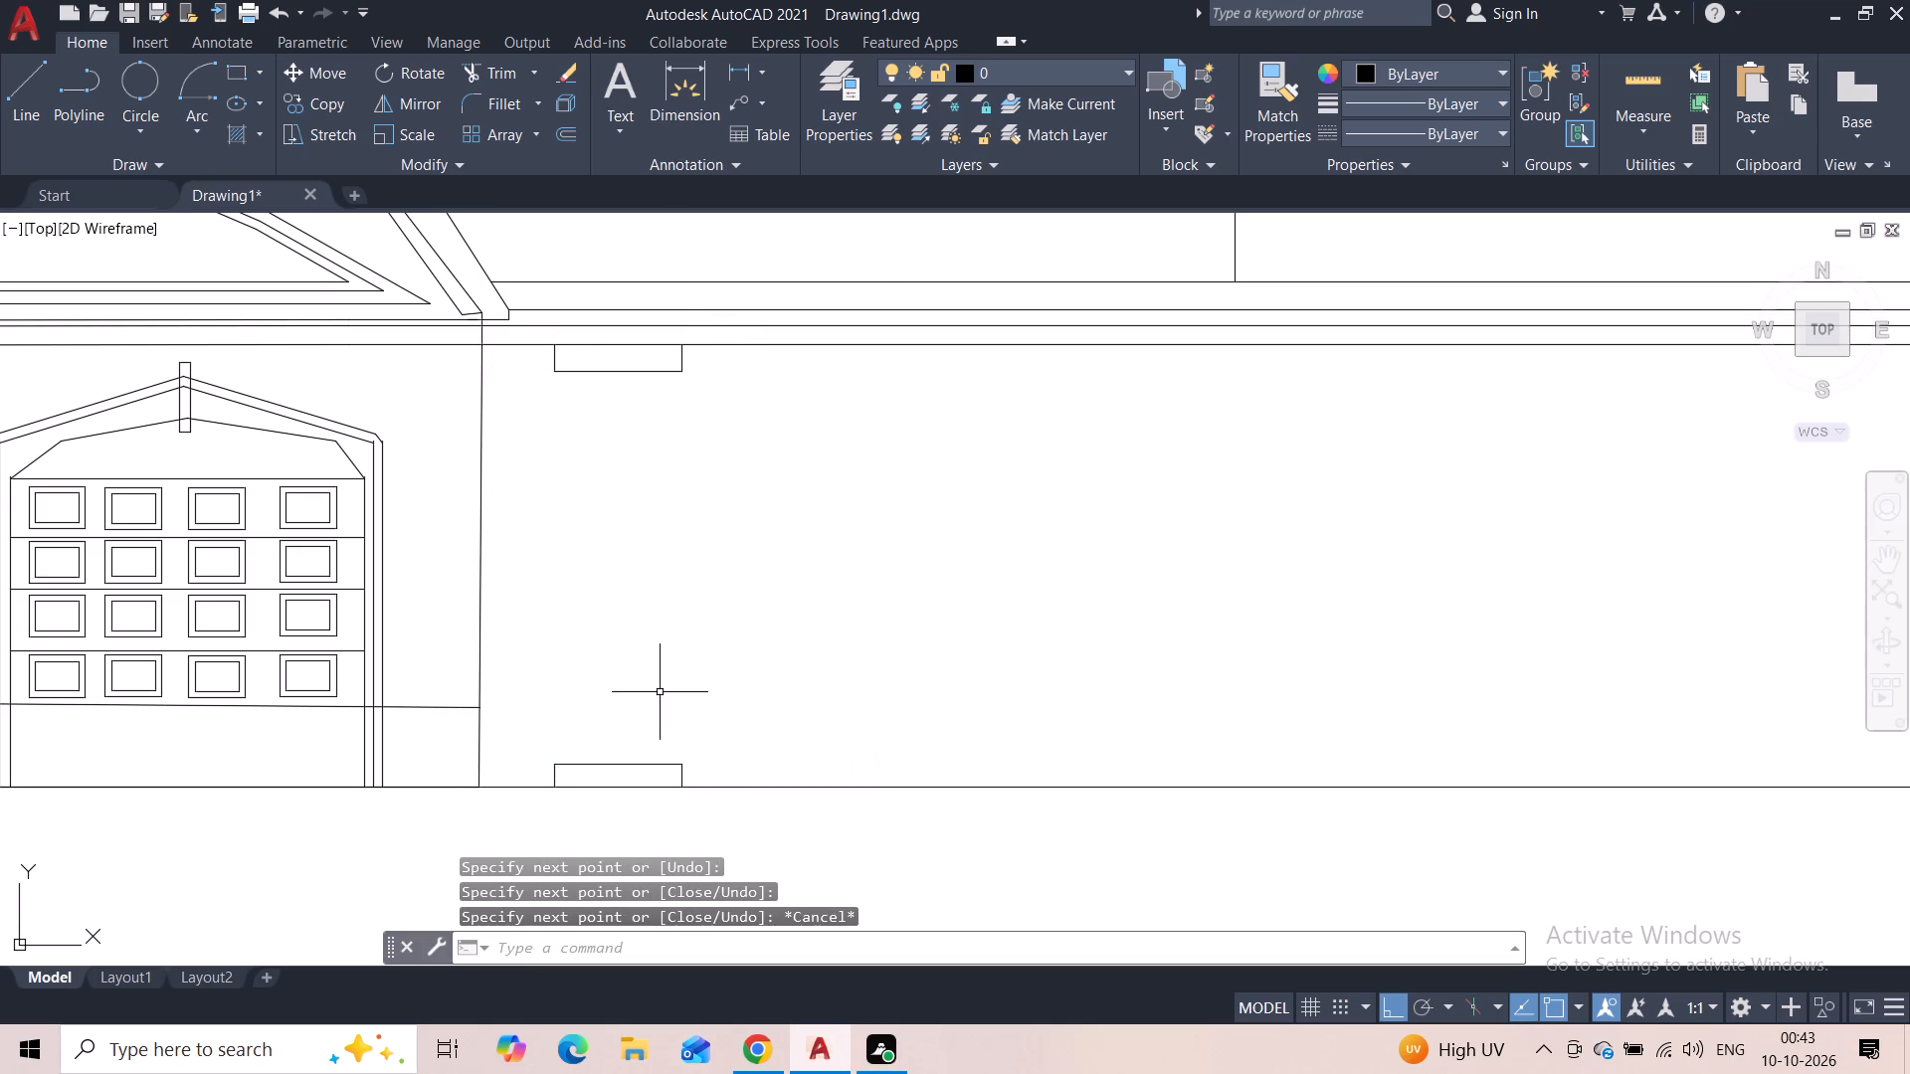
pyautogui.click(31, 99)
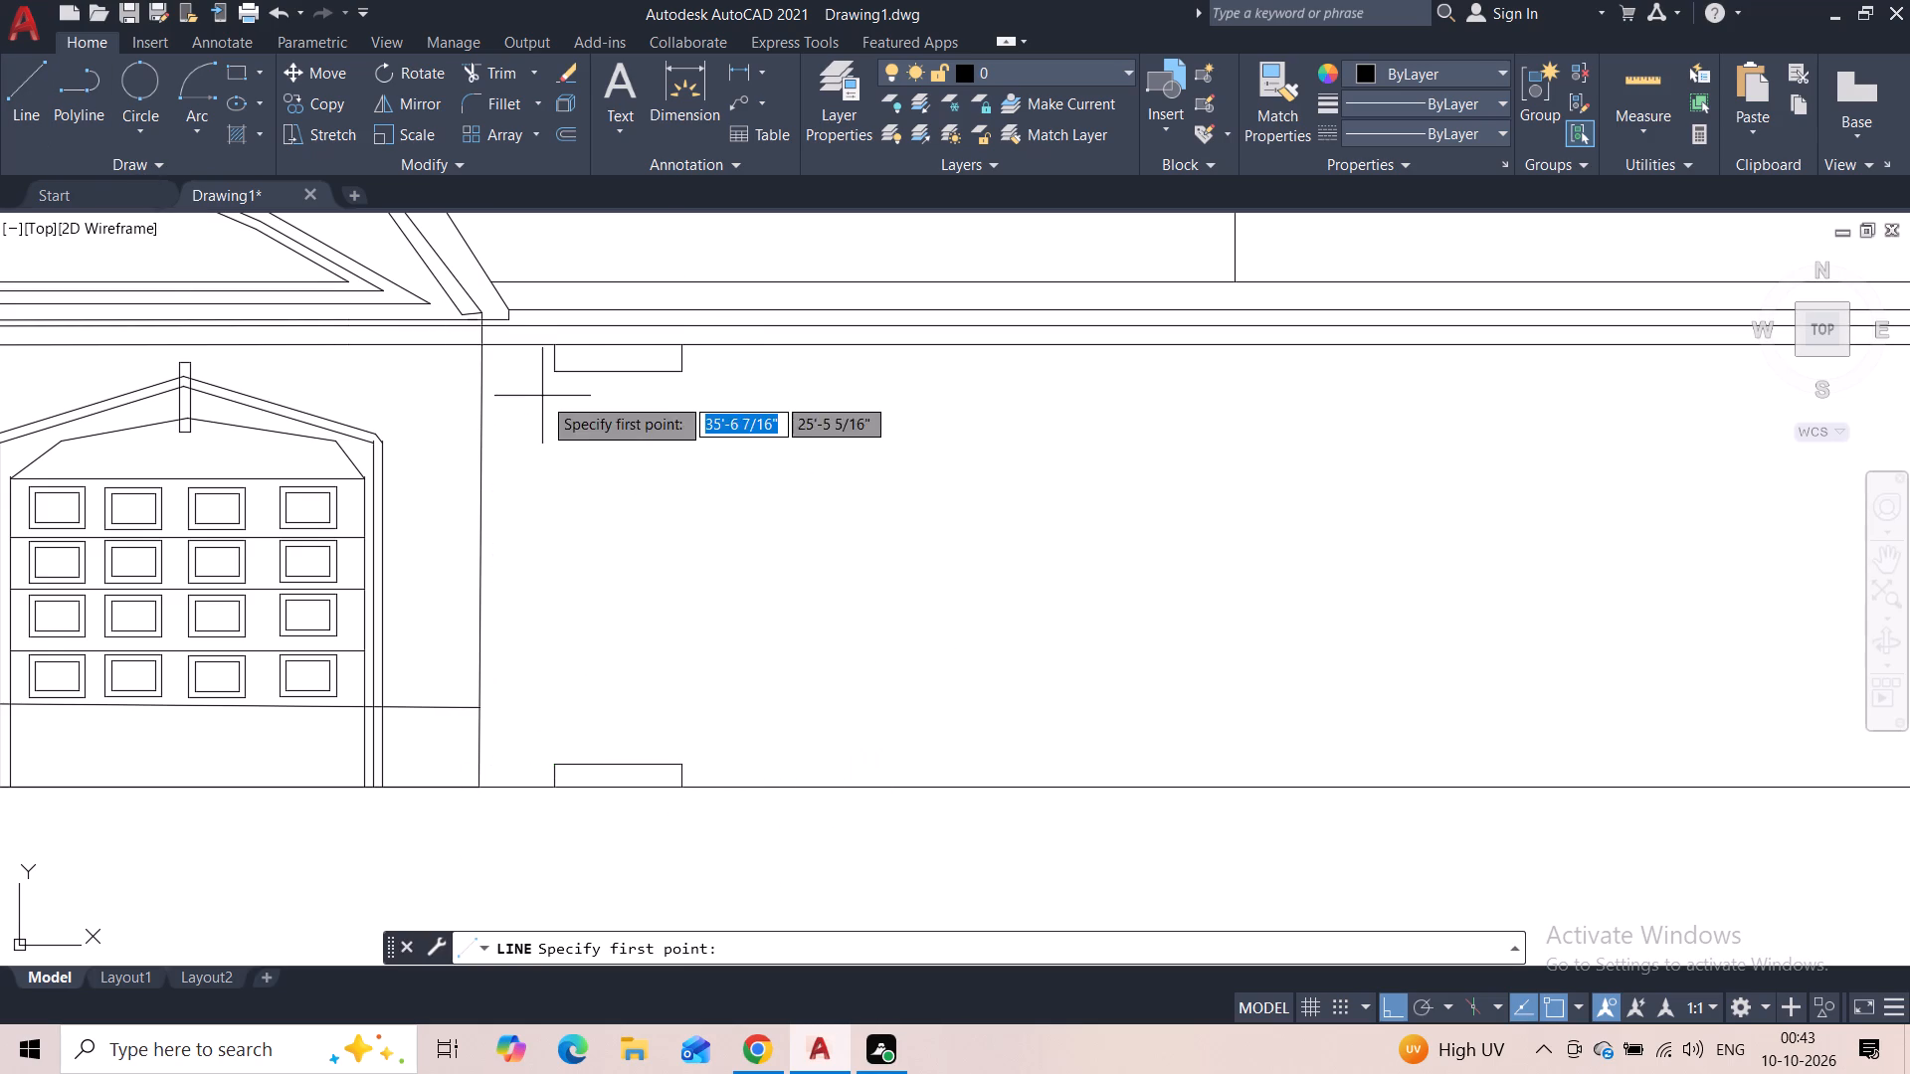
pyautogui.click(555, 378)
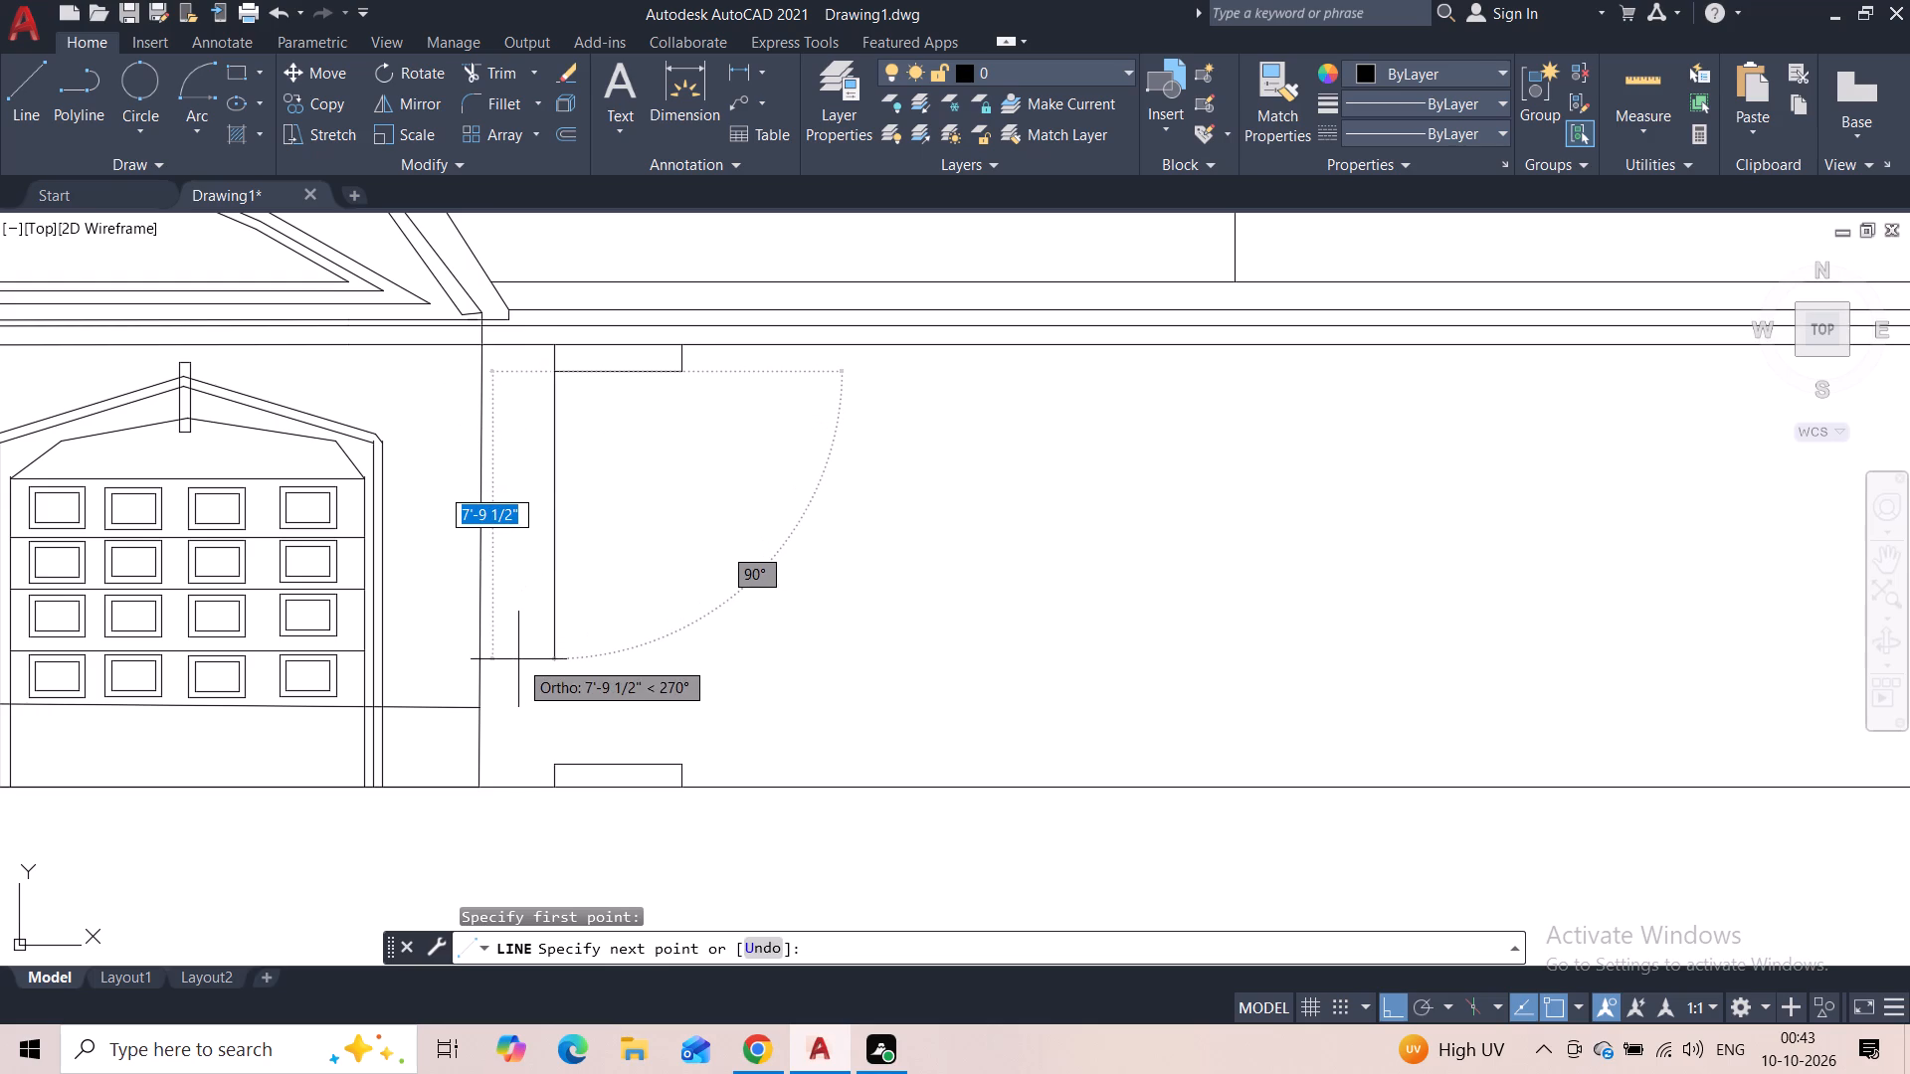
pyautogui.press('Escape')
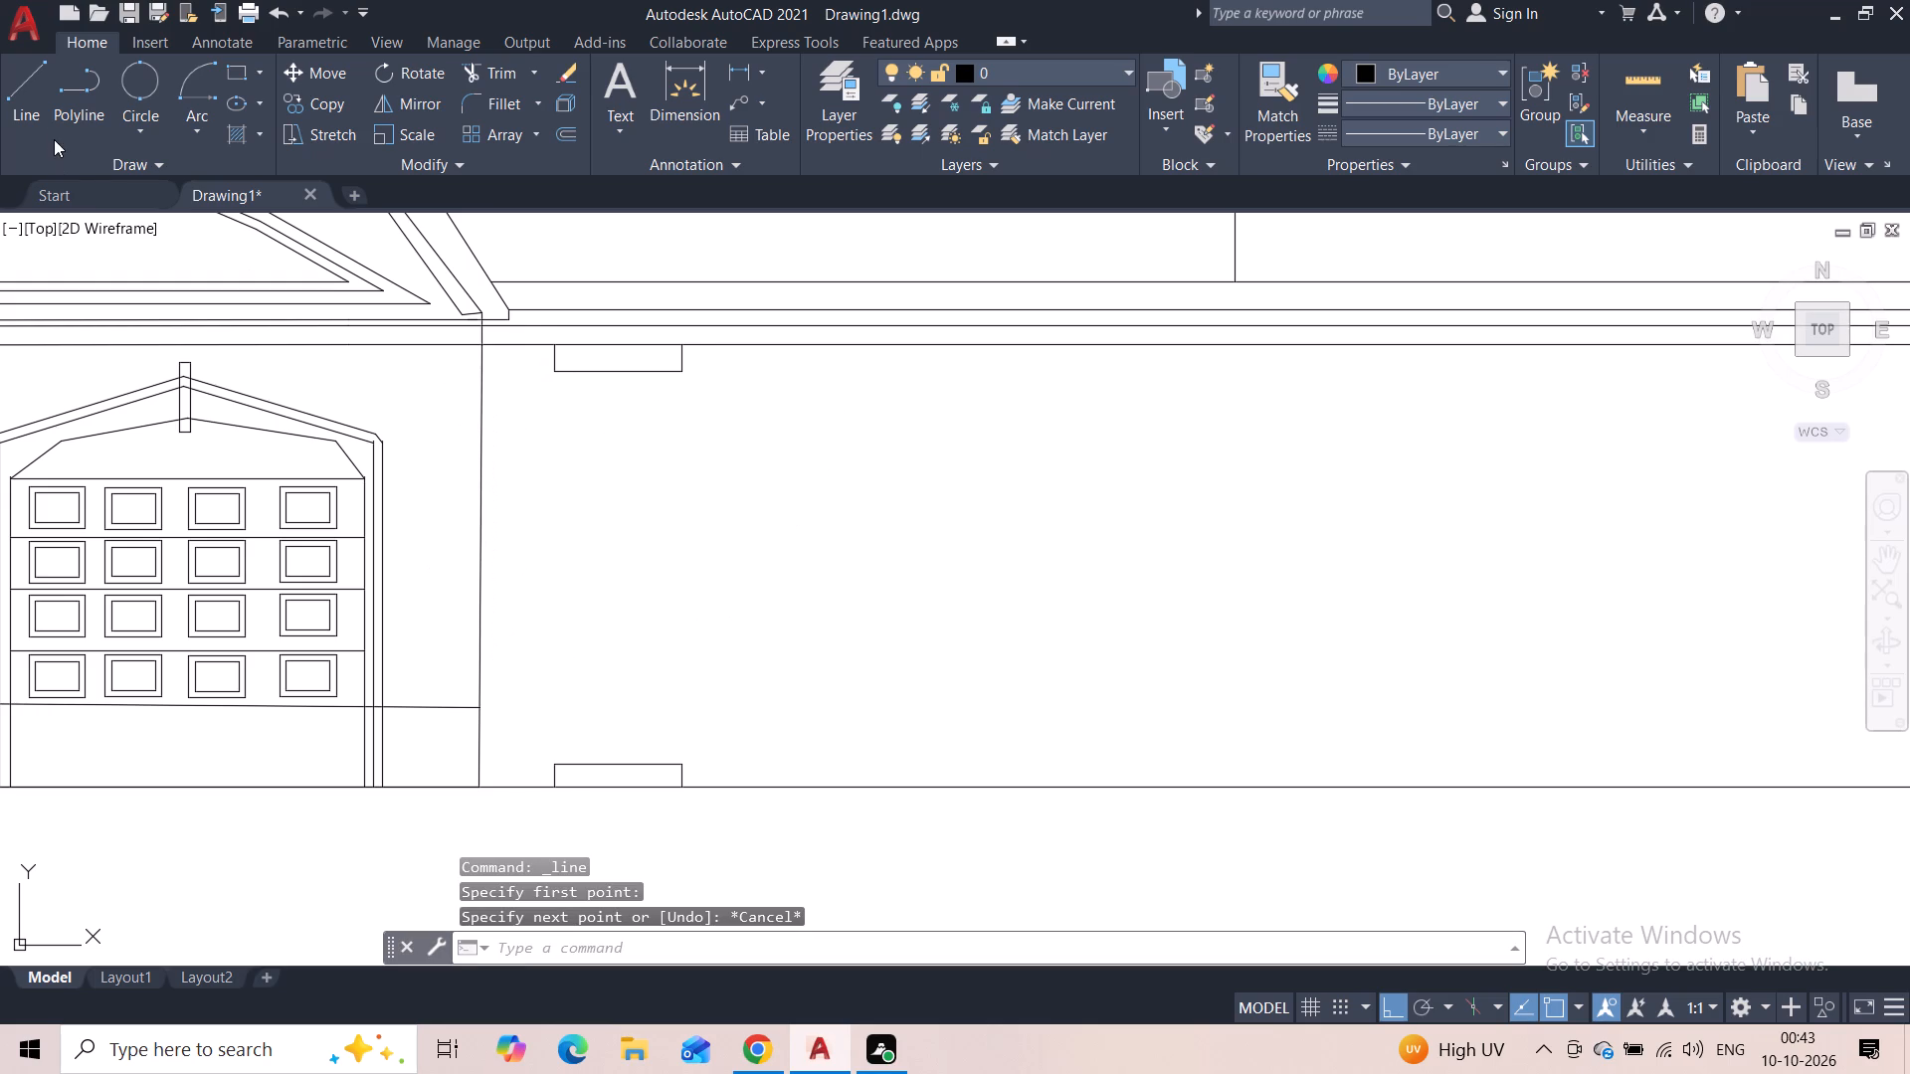
# Draw the column shaft's left edge as a vertical line from the capital to the base, slightly inset from their left ends.
pyautogui.click(34, 117)
pyautogui.scroll(4, 553, 378)
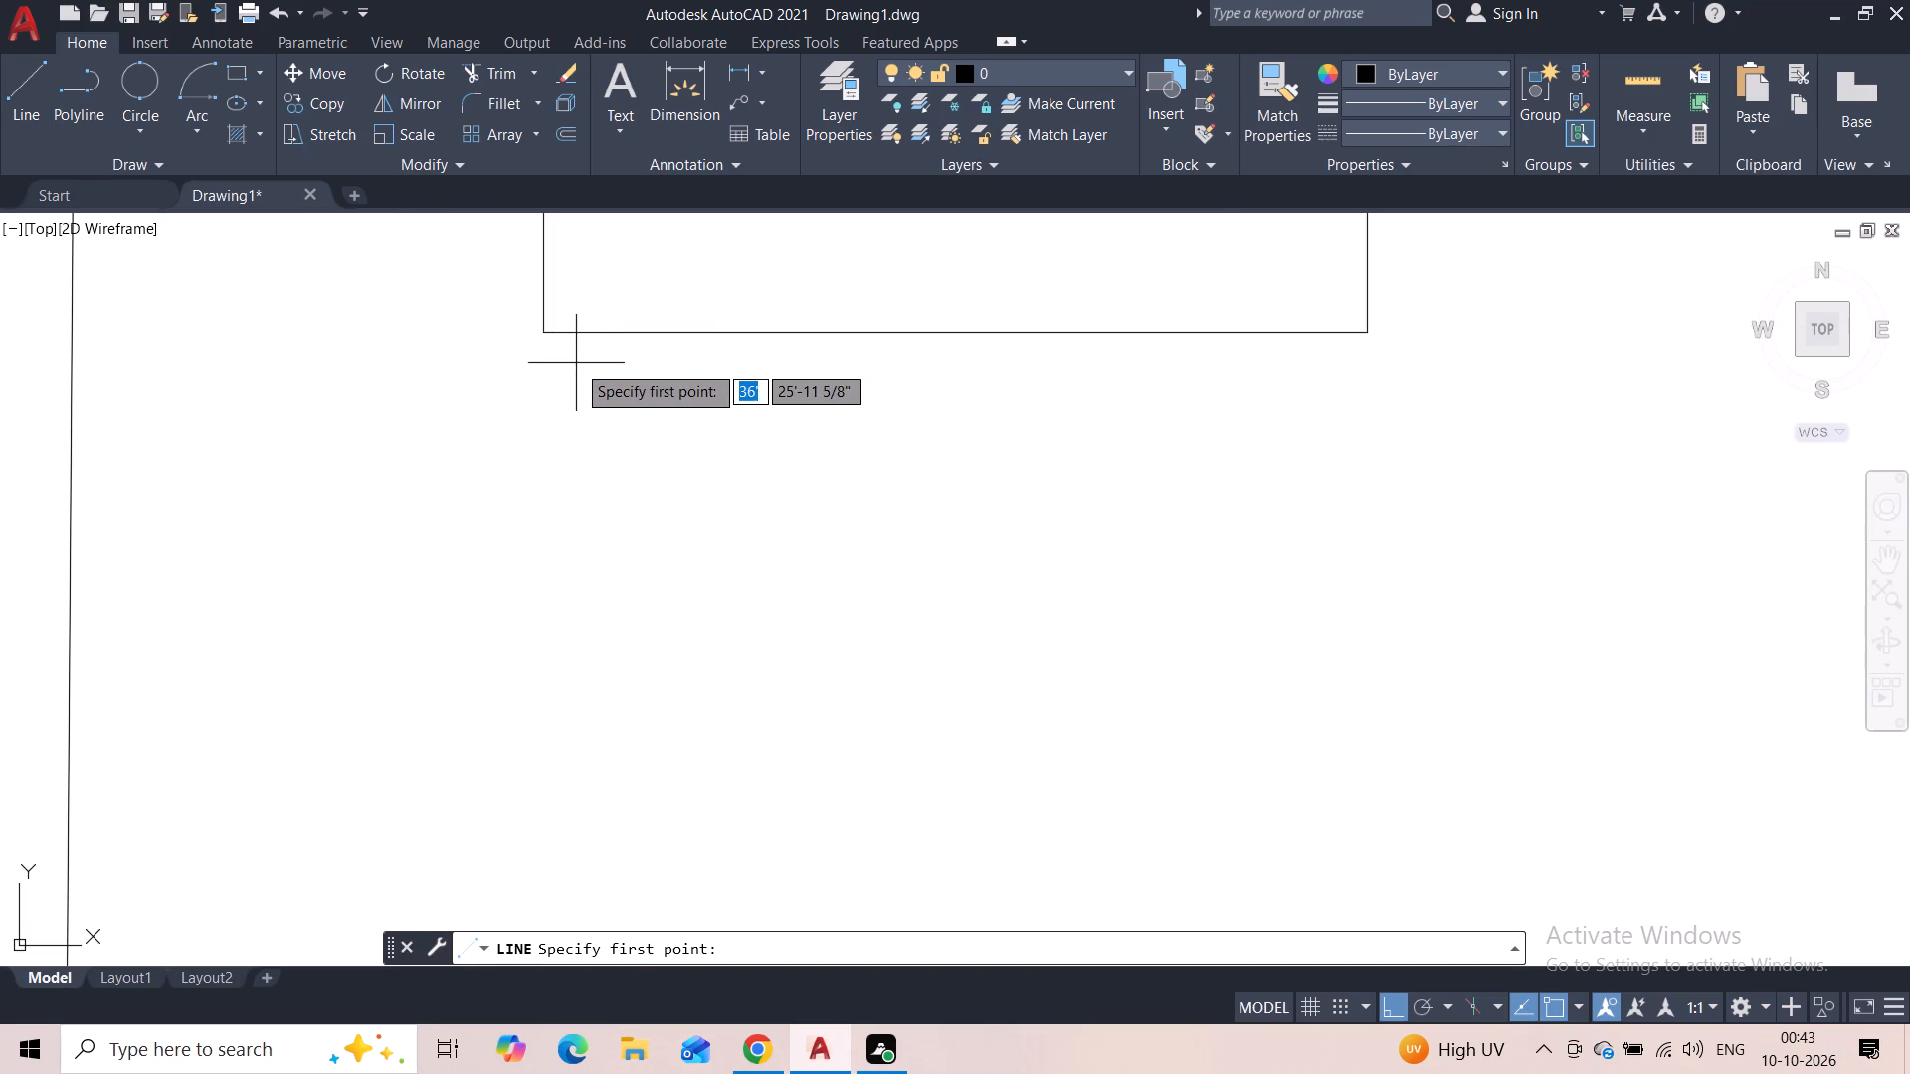
pyautogui.click(575, 337)
pyautogui.moveTo(595, 500); pyautogui.dragTo(589, 333, button='middle')
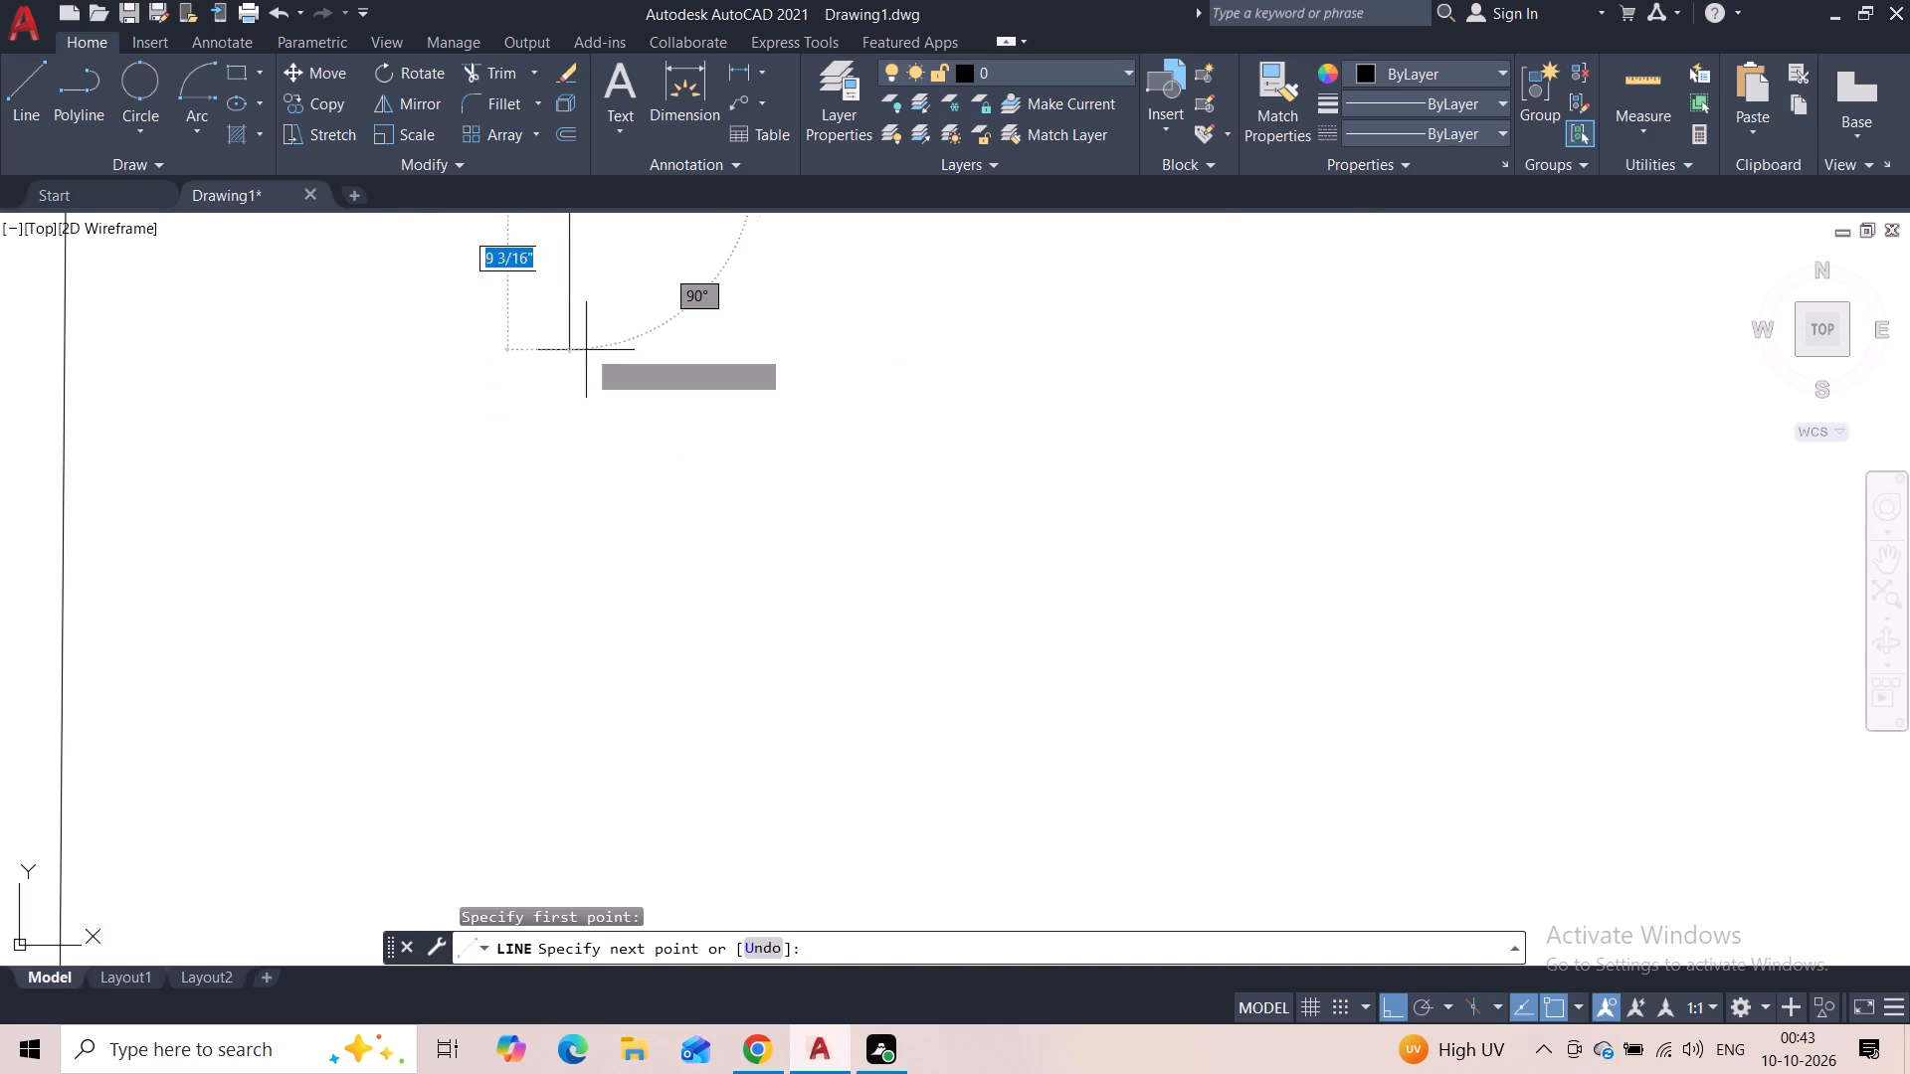
pyautogui.scroll(-2, 580, 391)
pyautogui.moveTo(574, 518); pyautogui.dragTo(581, 406, button='middle')
pyautogui.scroll(-2, 579, 425)
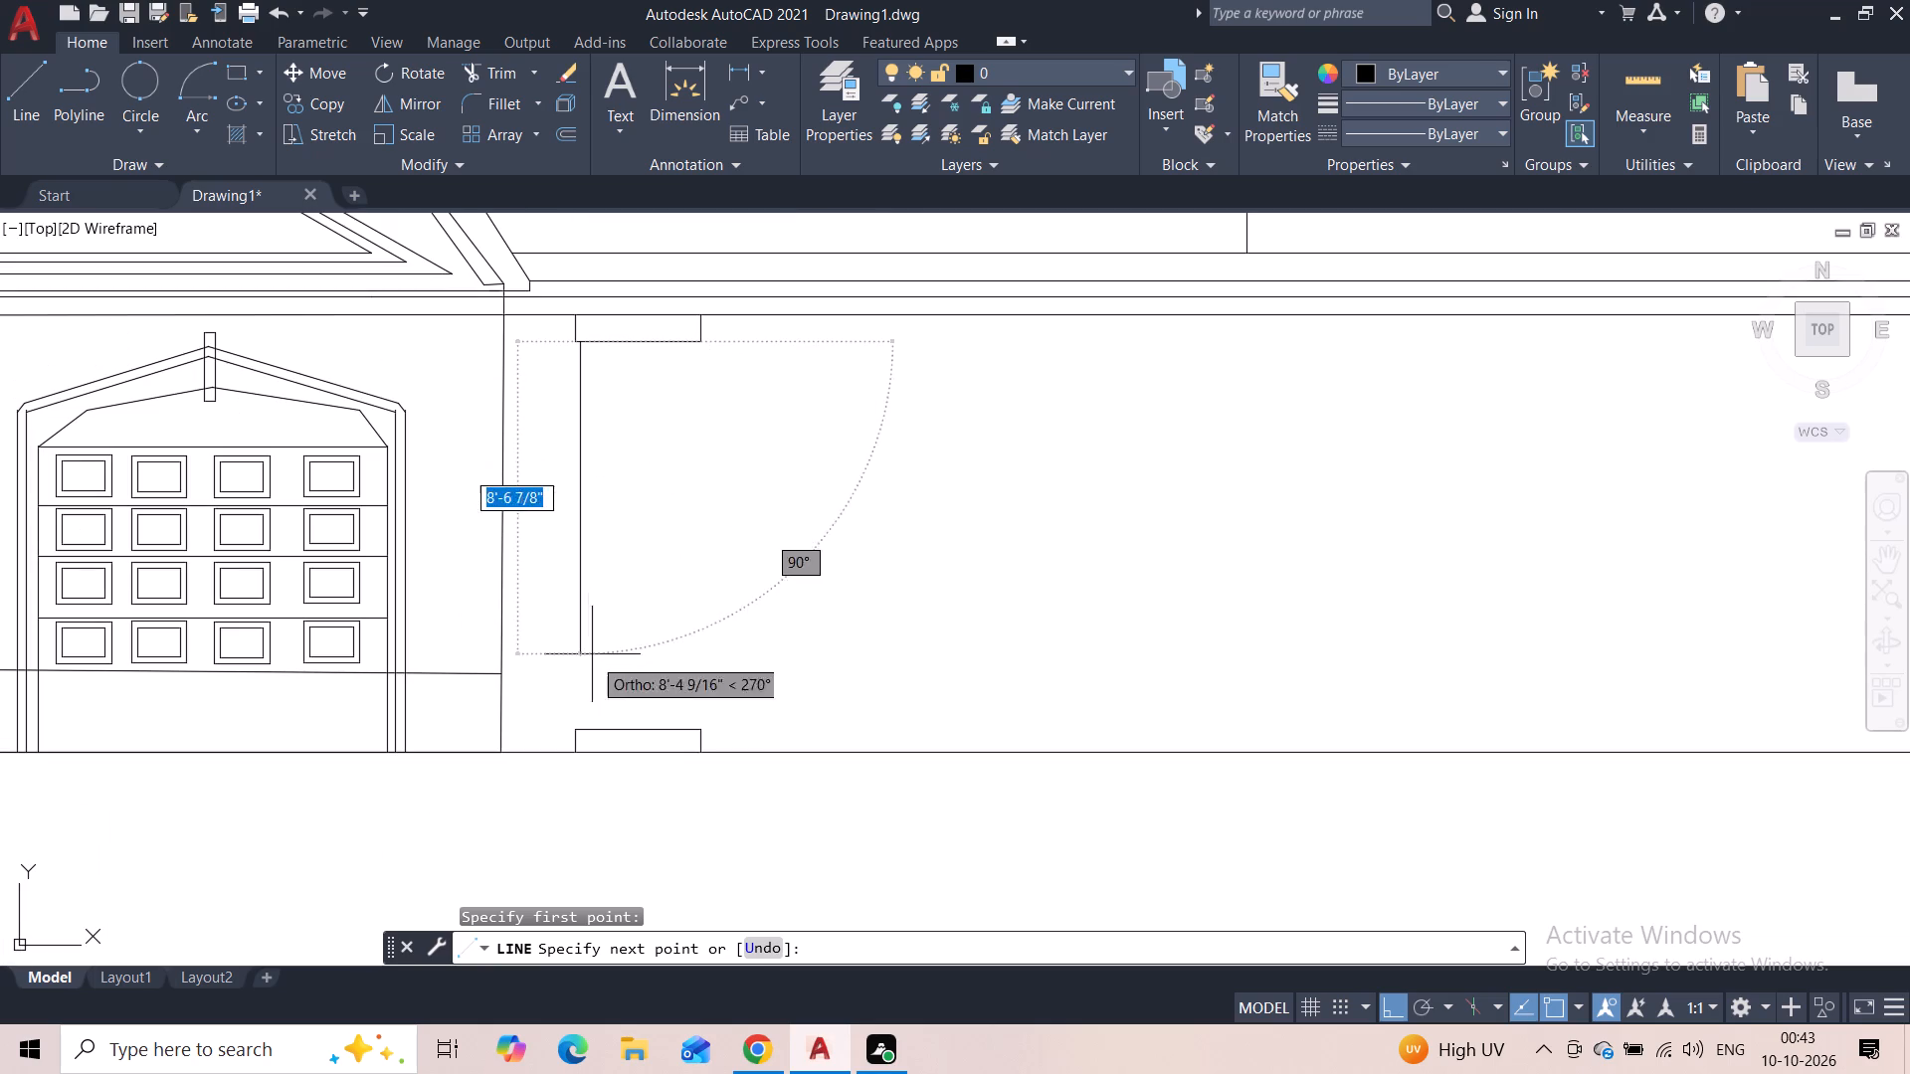
pyautogui.click(584, 732)
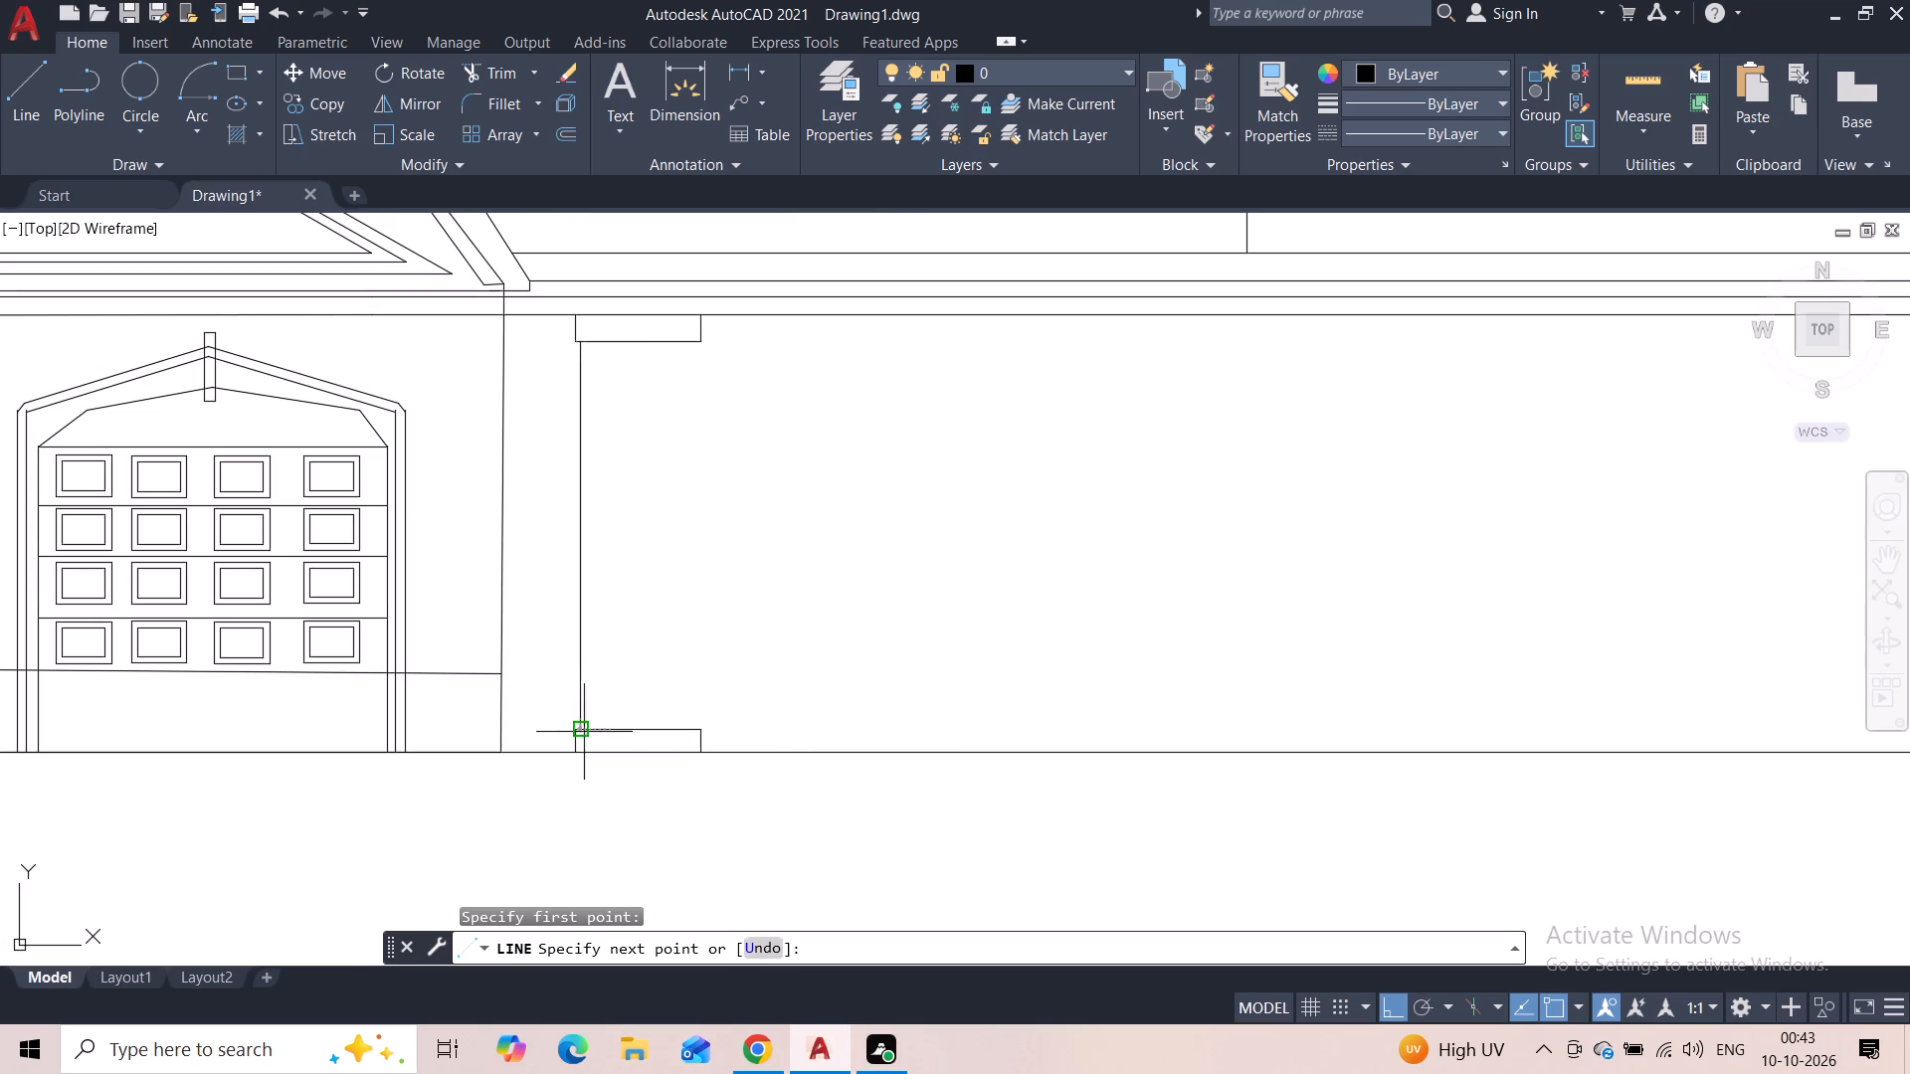
pyautogui.press('Escape')
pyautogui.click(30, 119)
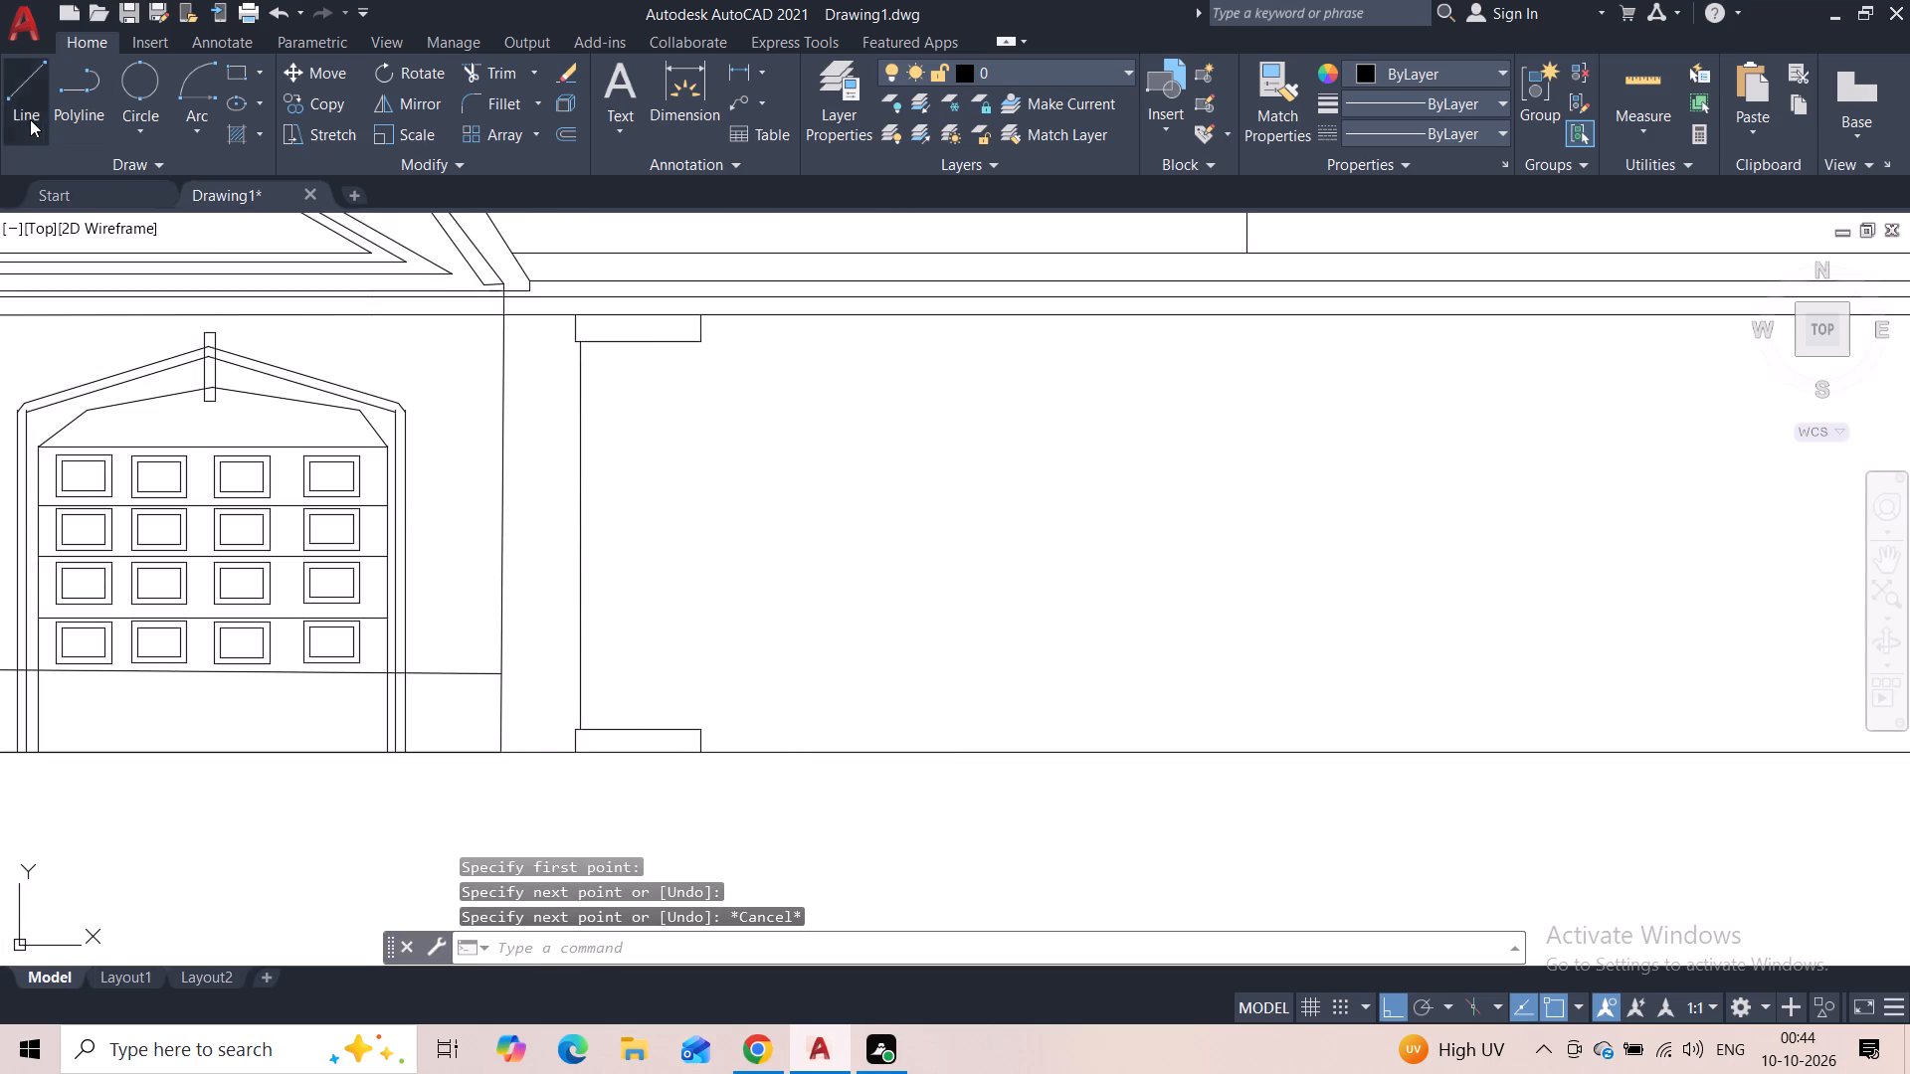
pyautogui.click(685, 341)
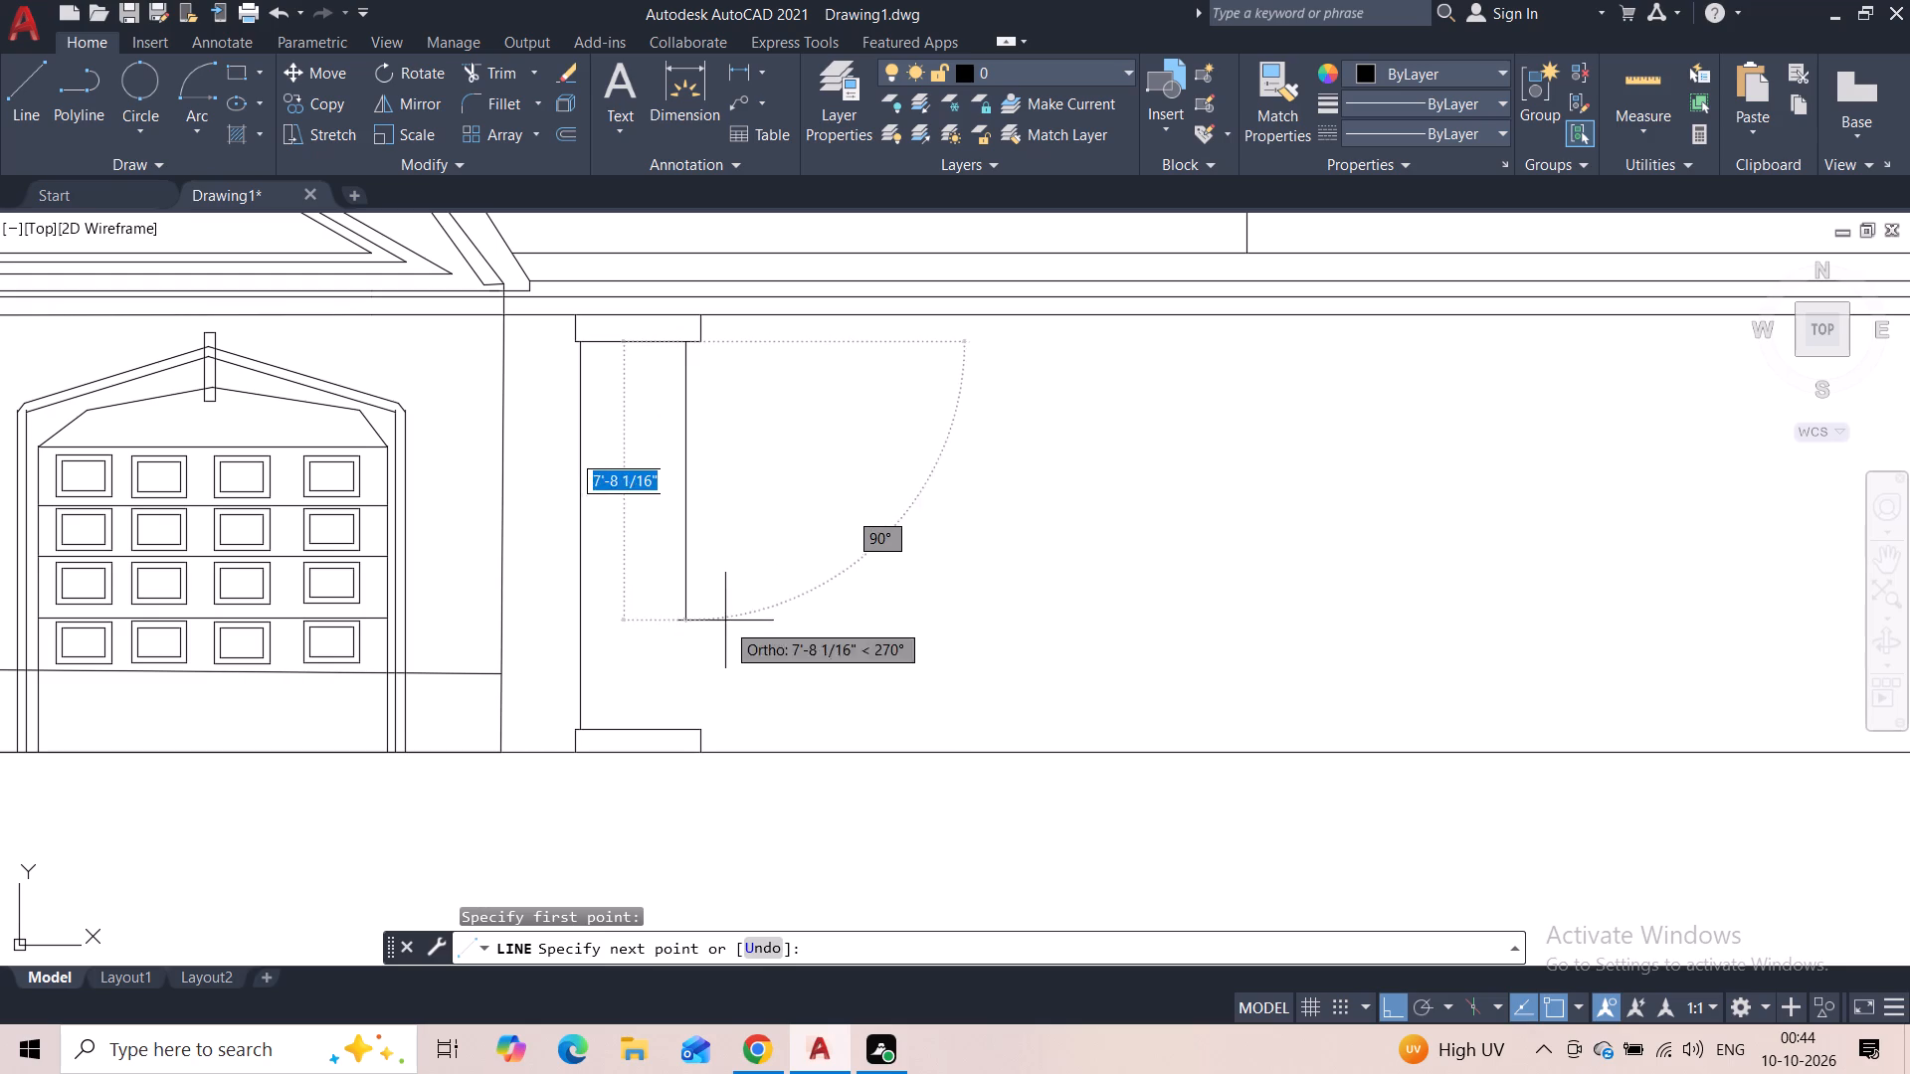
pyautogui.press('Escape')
# Draw the column shaft's right edge as a vertical line from the capital to the base, slightly inset from their right ends.
pyautogui.scroll(2, 685, 362)
pyautogui.press('space')
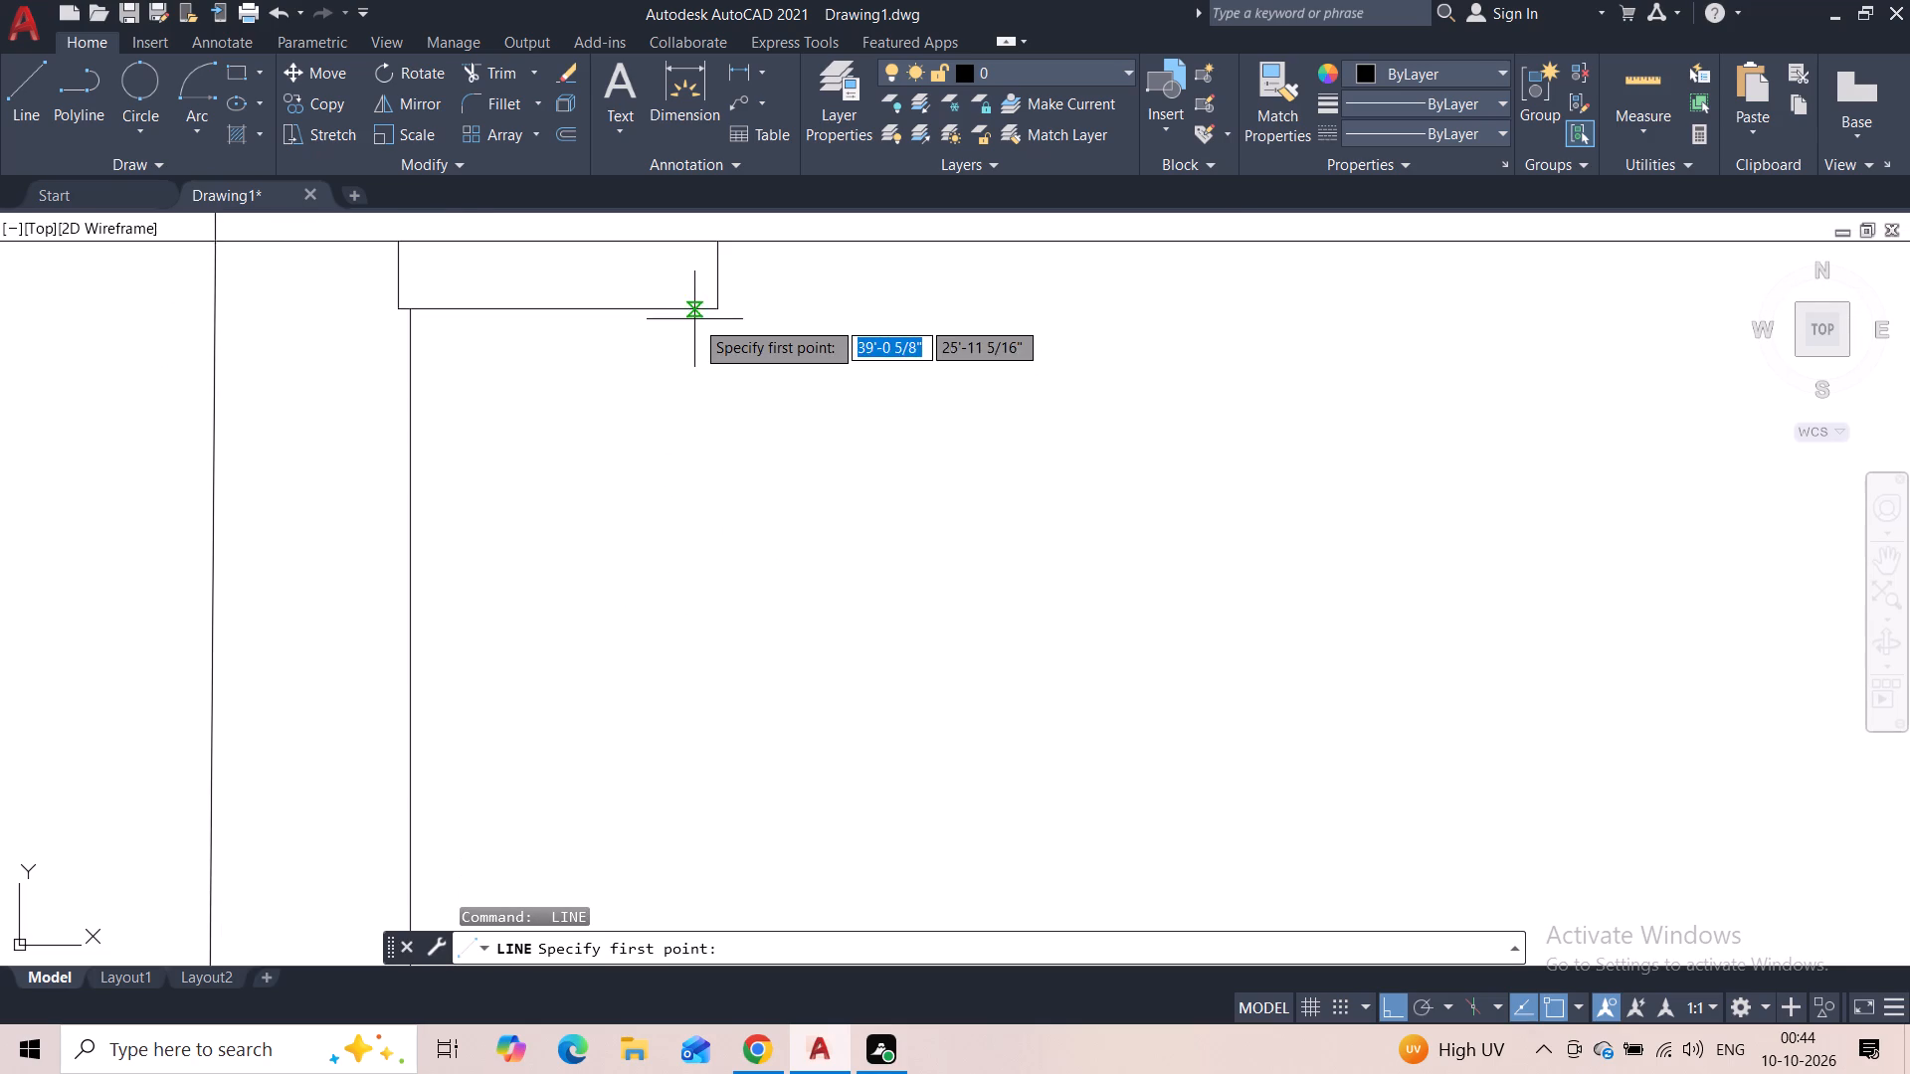
pyautogui.click(698, 309)
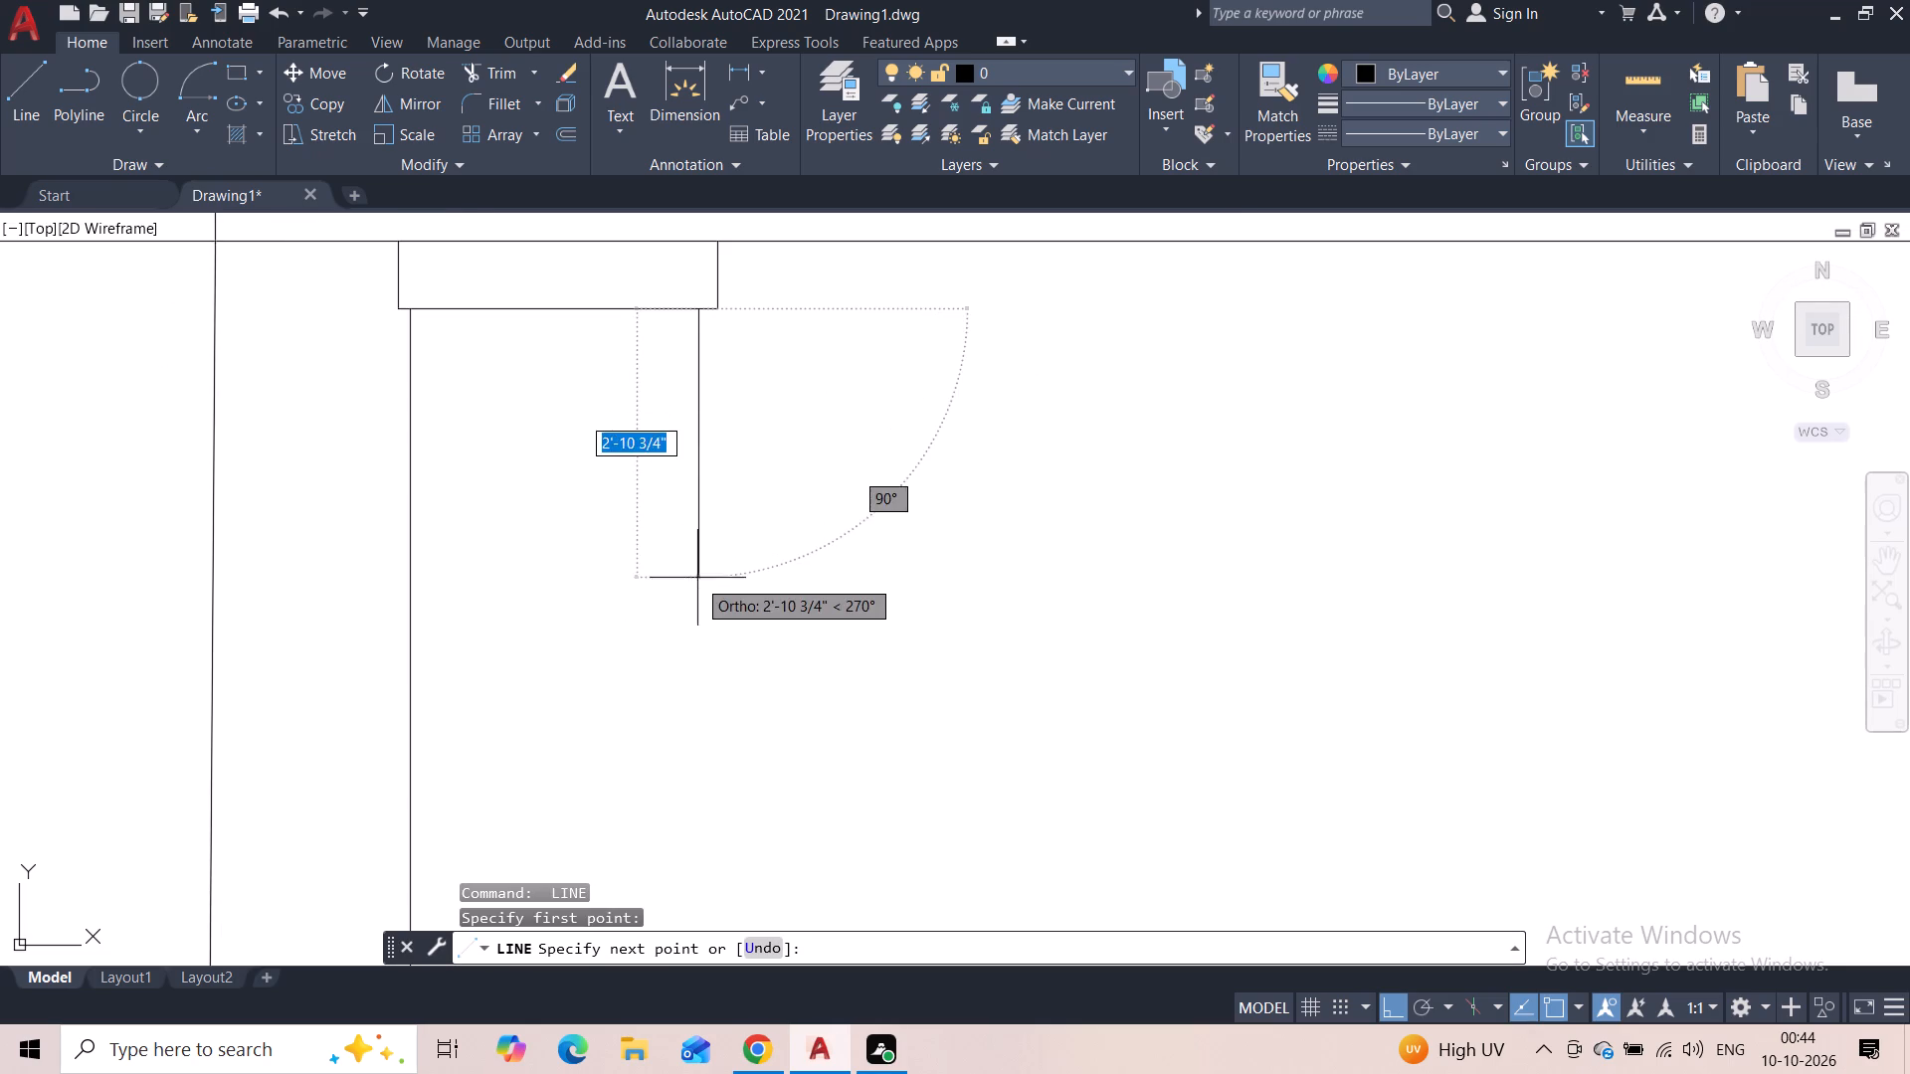
pyautogui.moveTo(697, 578); pyautogui.dragTo(696, 395, button='middle')
pyautogui.scroll(-2, 693, 515)
pyautogui.moveTo(679, 570); pyautogui.dragTo(685, 422, button='middle')
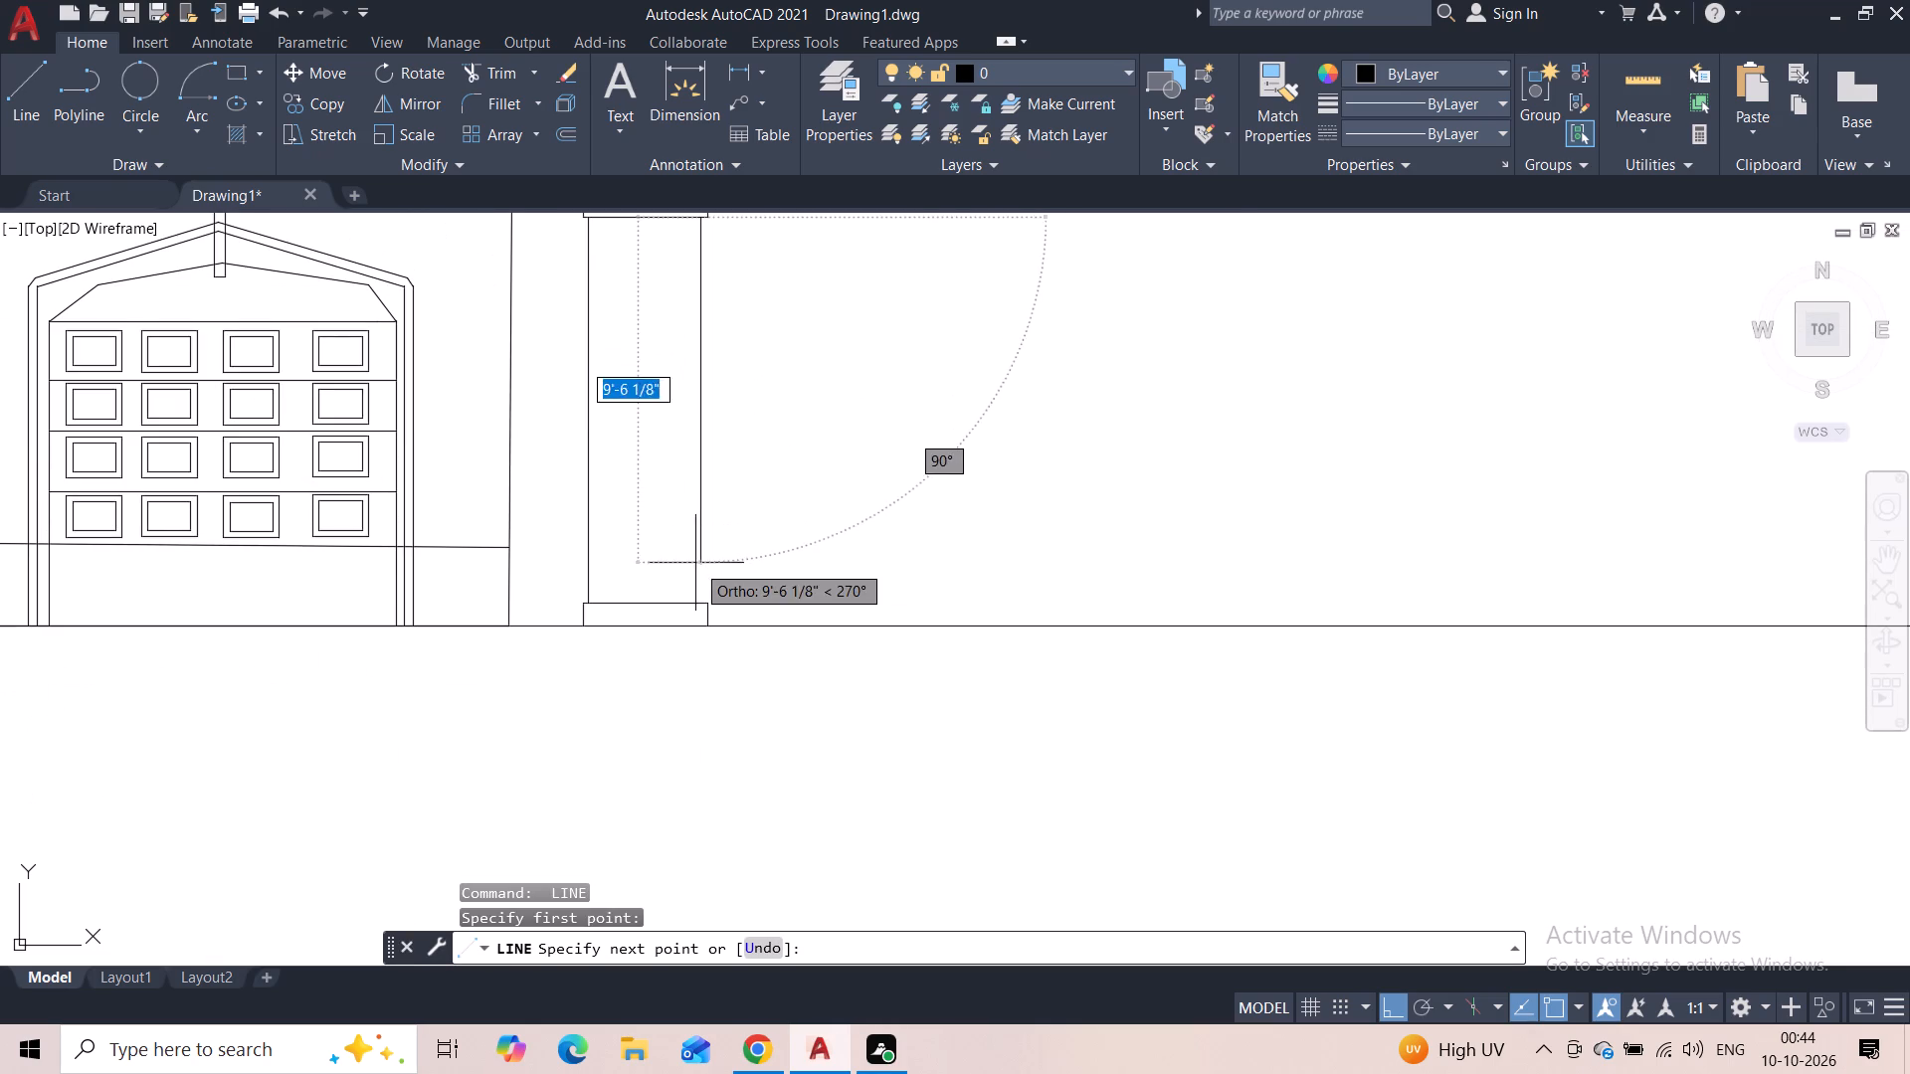
pyautogui.scroll(2, 695, 576)
pyautogui.click(692, 643)
pyautogui.press('Escape')
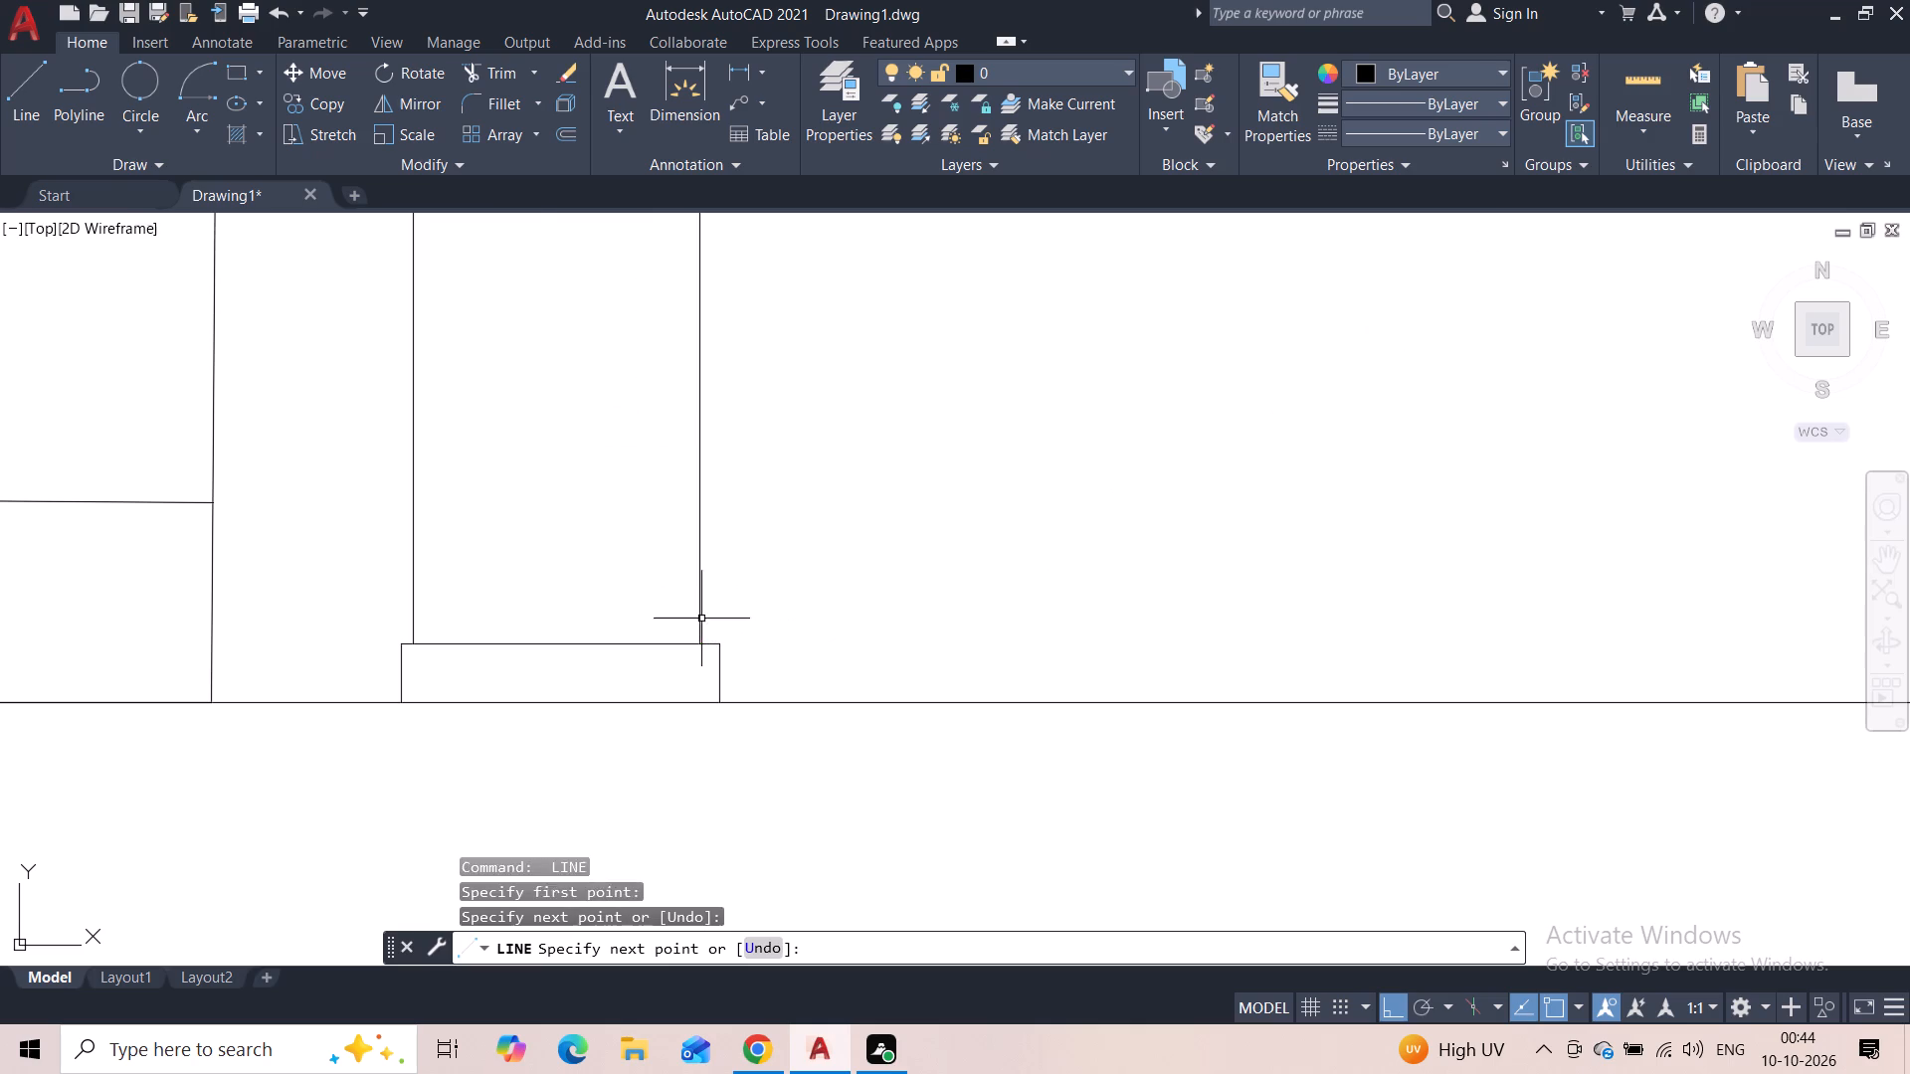
# Draw the first vertical flute line inside the column shaft, near its left edge, from the capital to the base.
pyautogui.scroll(-3, 746, 503)
pyautogui.moveTo(819, 395); pyautogui.dragTo(810, 485, button='middle')
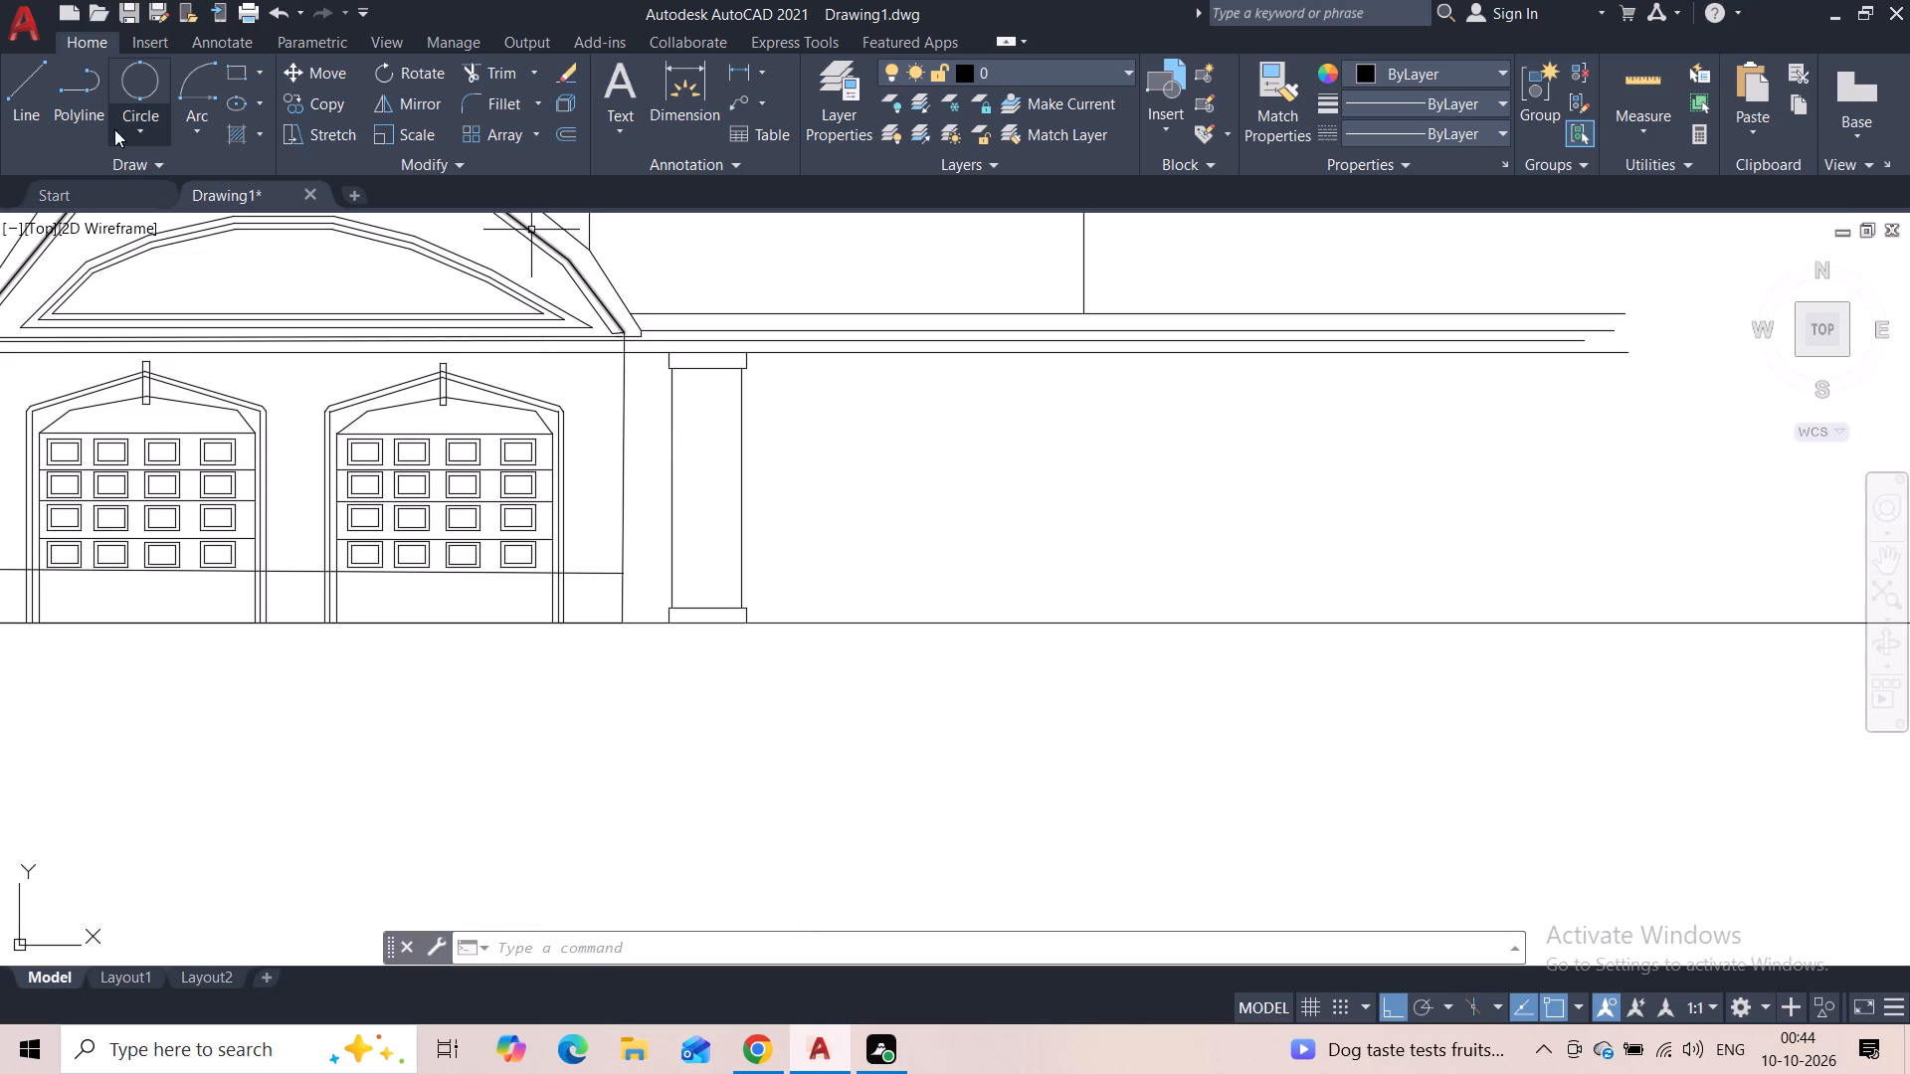
pyautogui.click(38, 108)
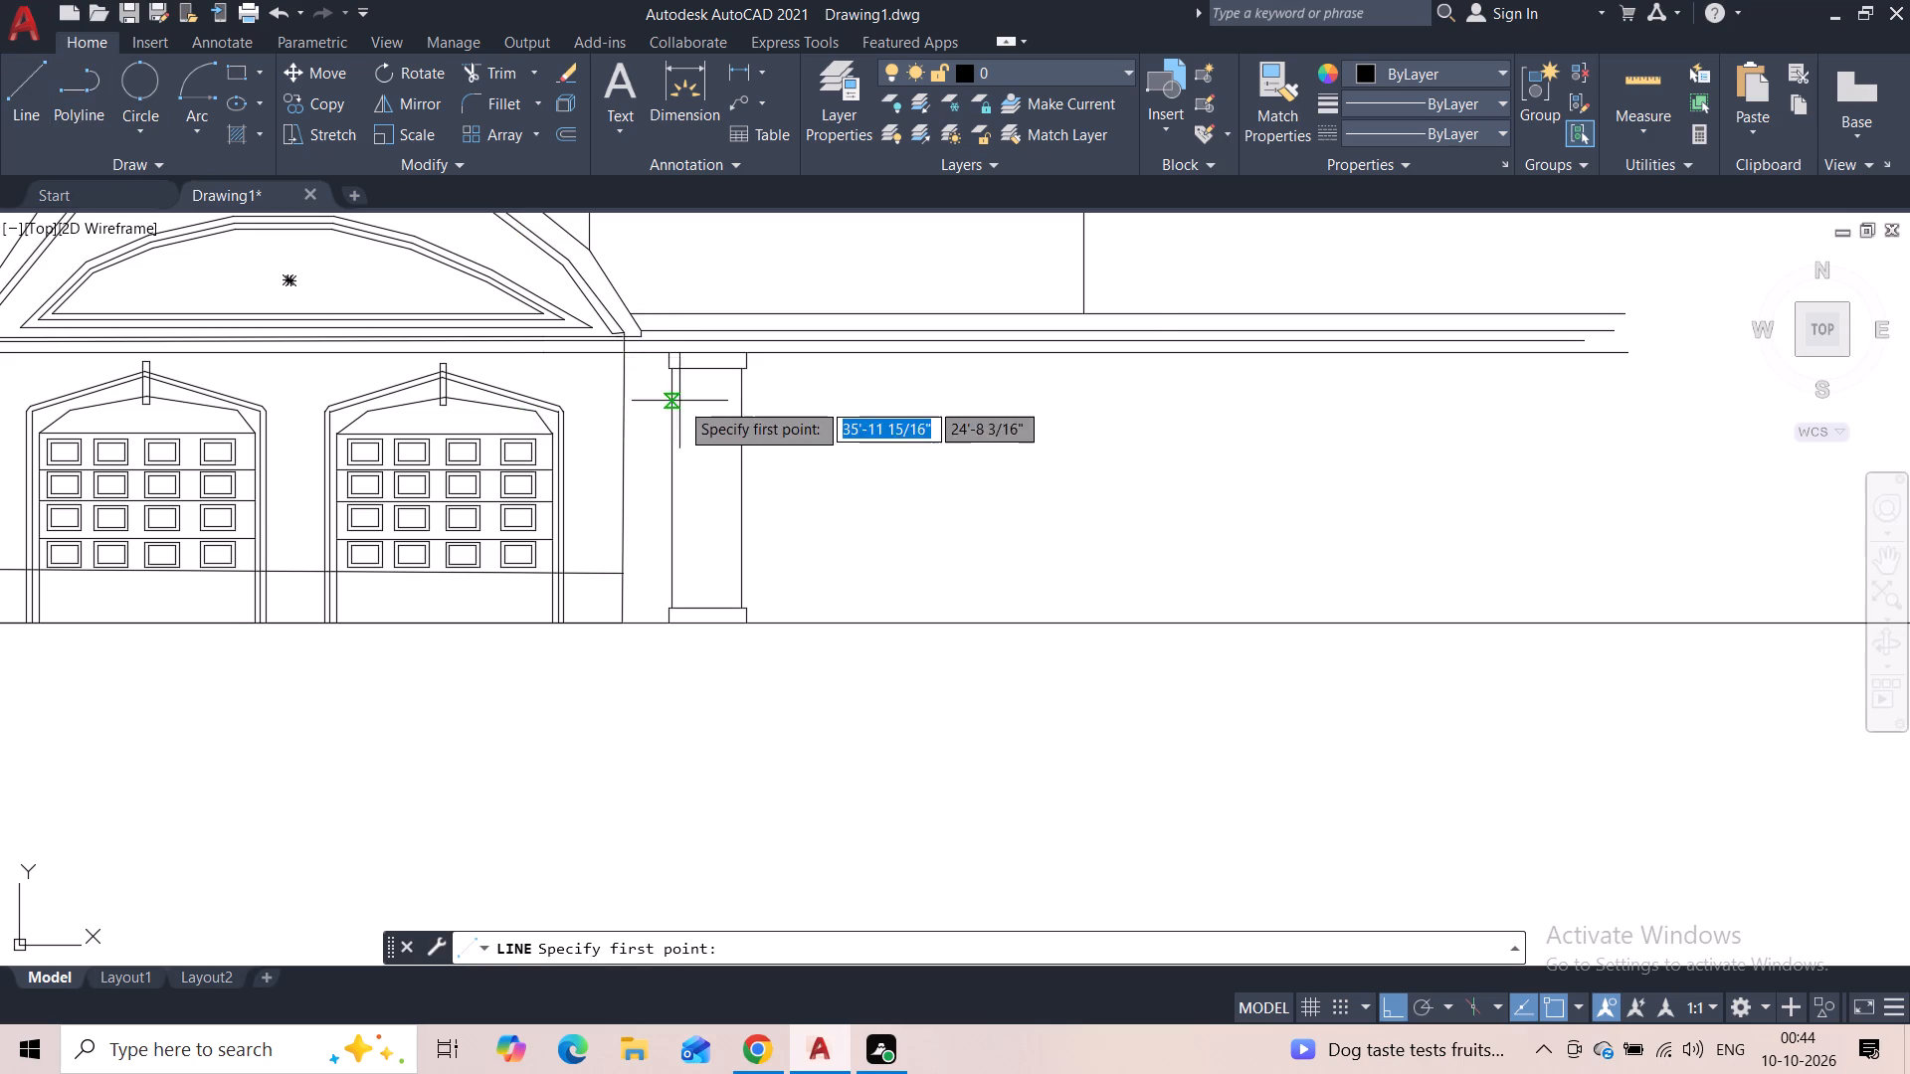
pyautogui.scroll(3, 679, 402)
pyautogui.click(684, 277)
pyautogui.moveTo(662, 488); pyautogui.dragTo(665, 314, button='middle')
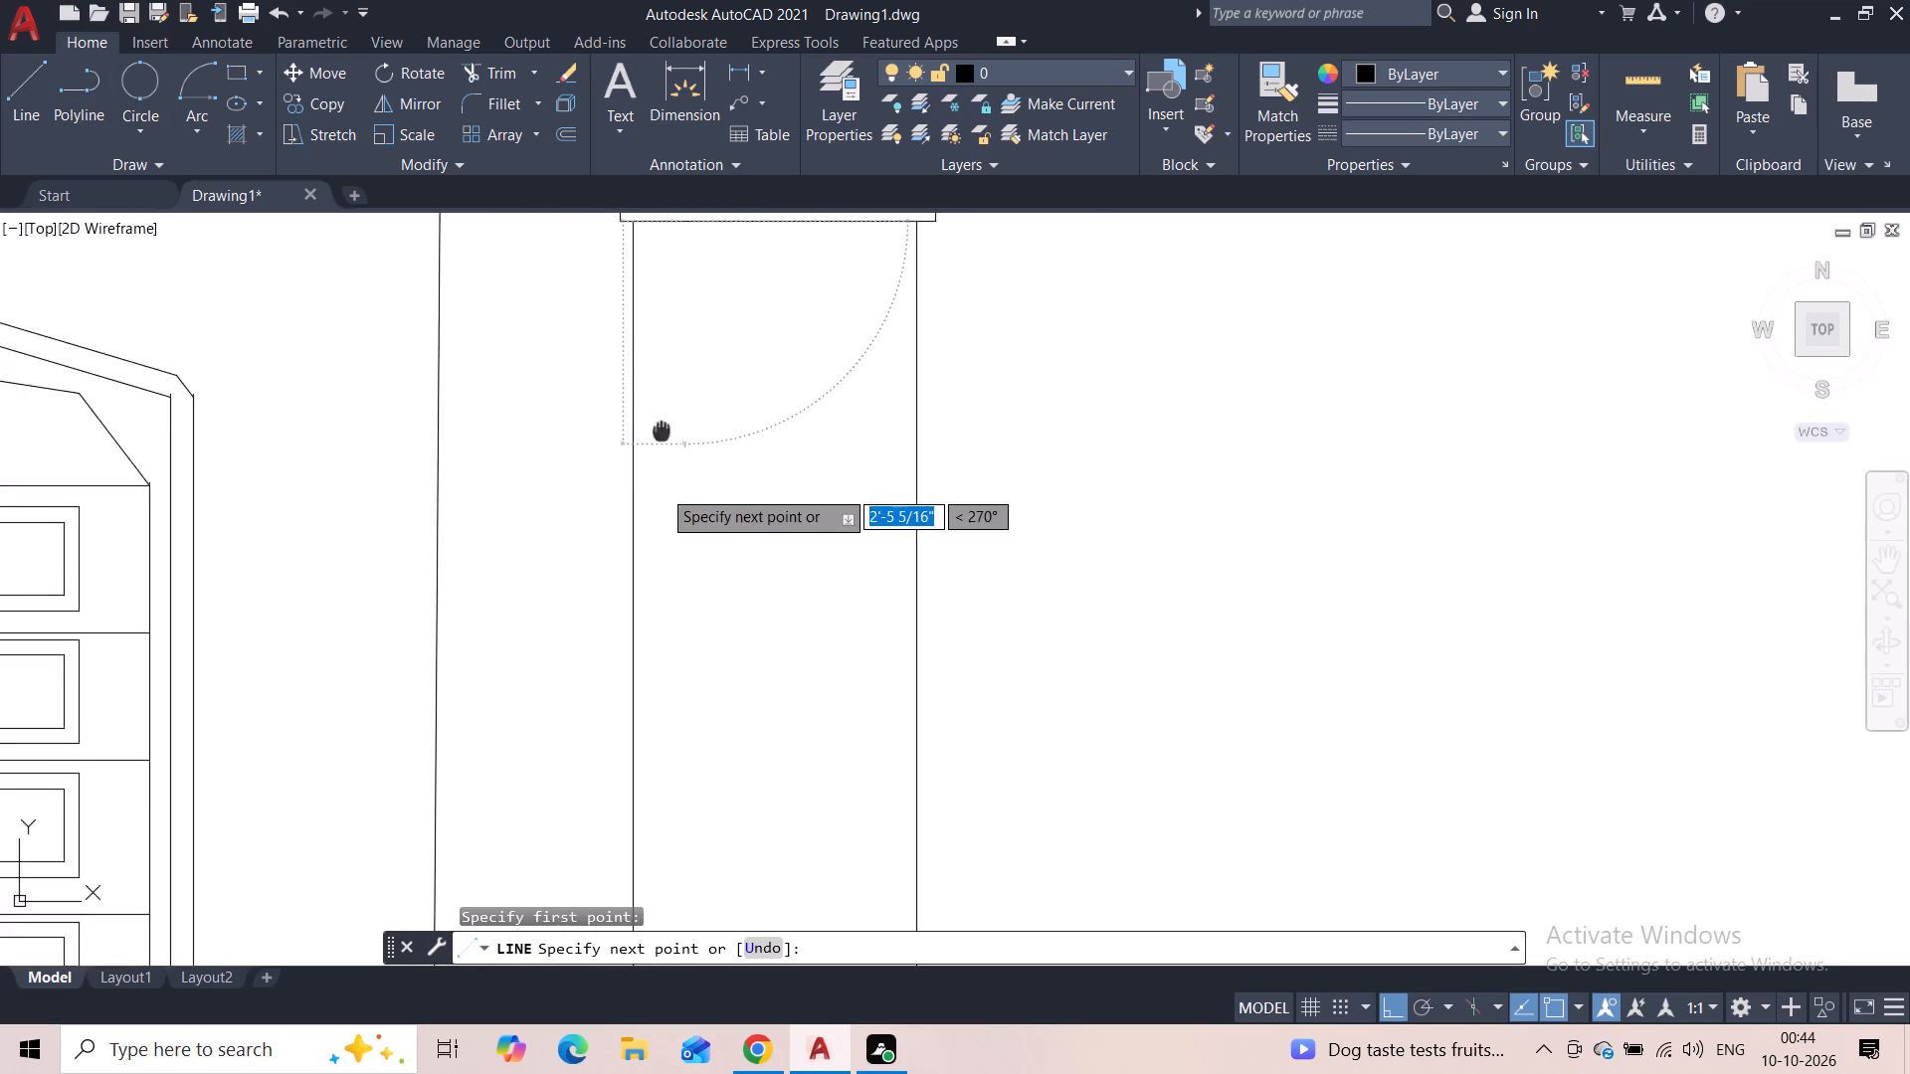
pyautogui.scroll(-3, 658, 336)
pyautogui.click(660, 628)
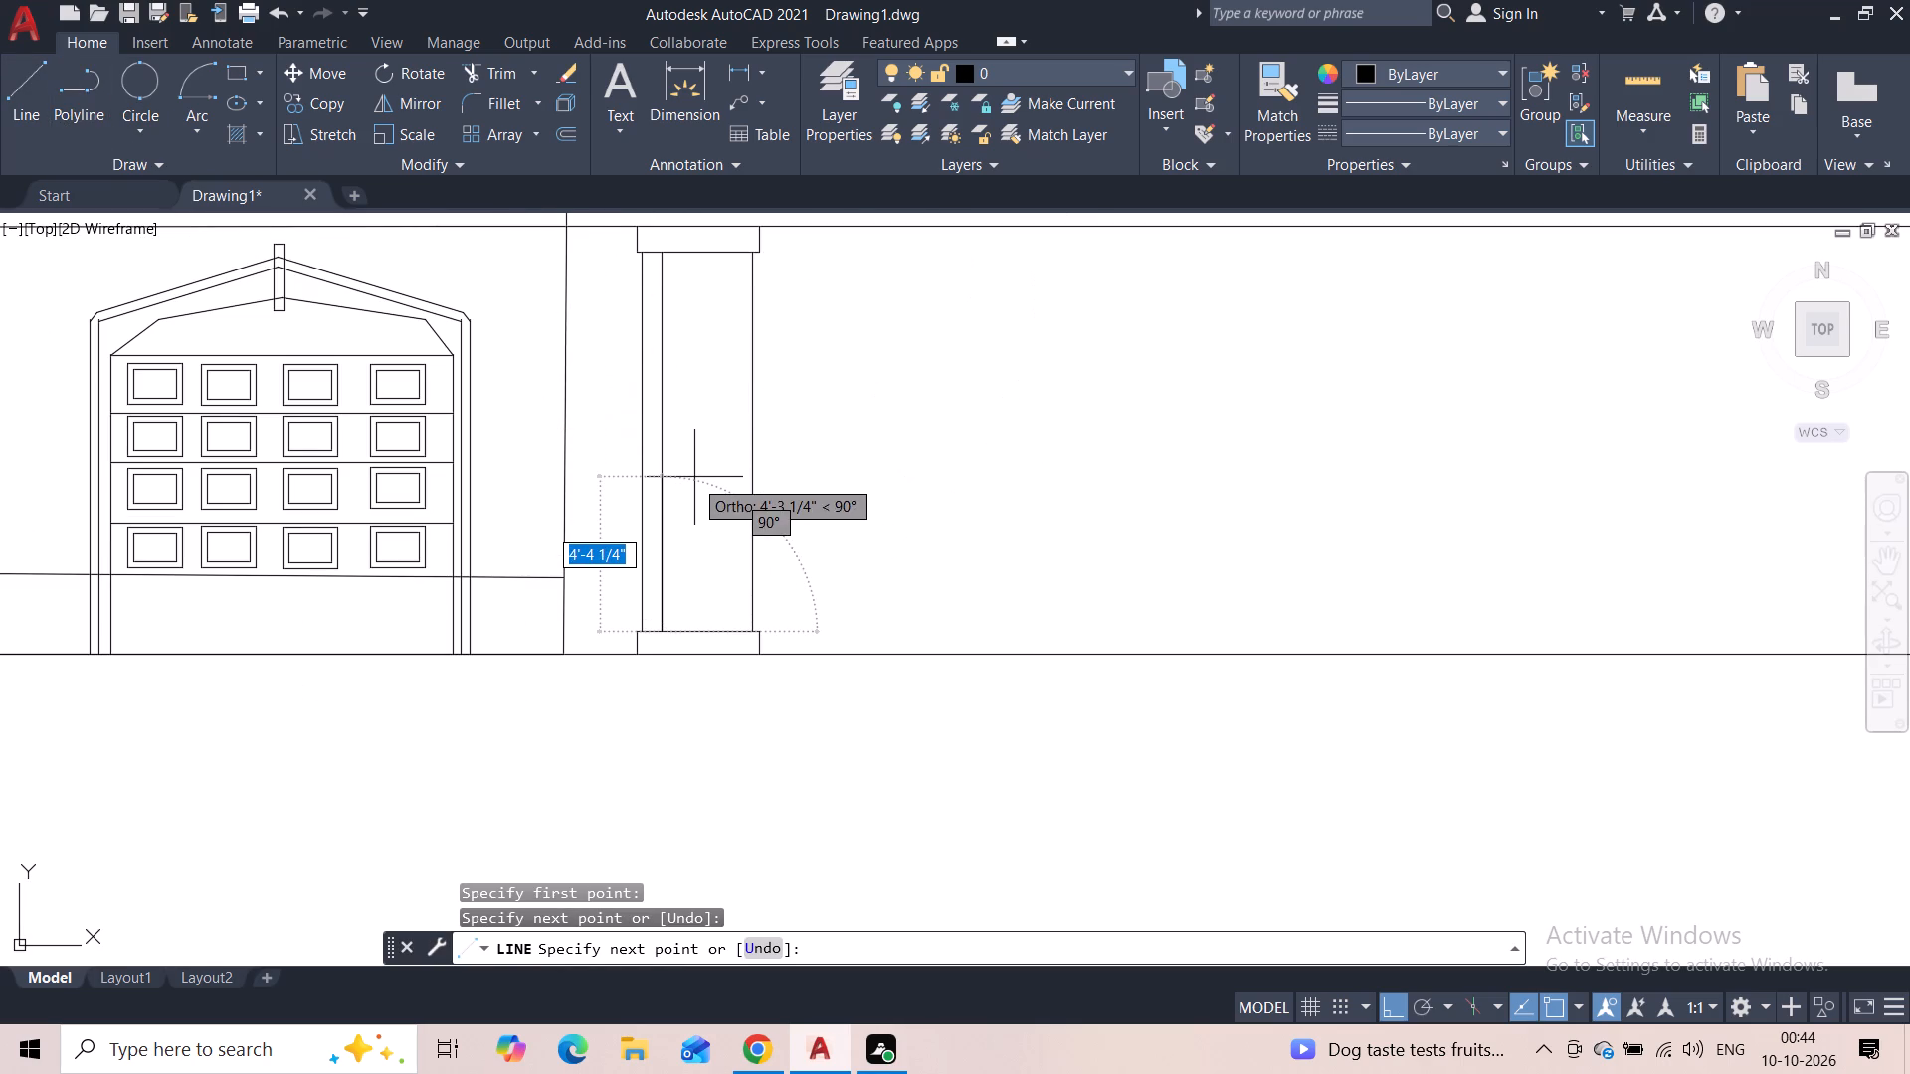
pyautogui.press('Escape')
# Draw two more vertical flute lines from capital to base, one near the shaft's middle and one near its right edge.
pyautogui.press('space')
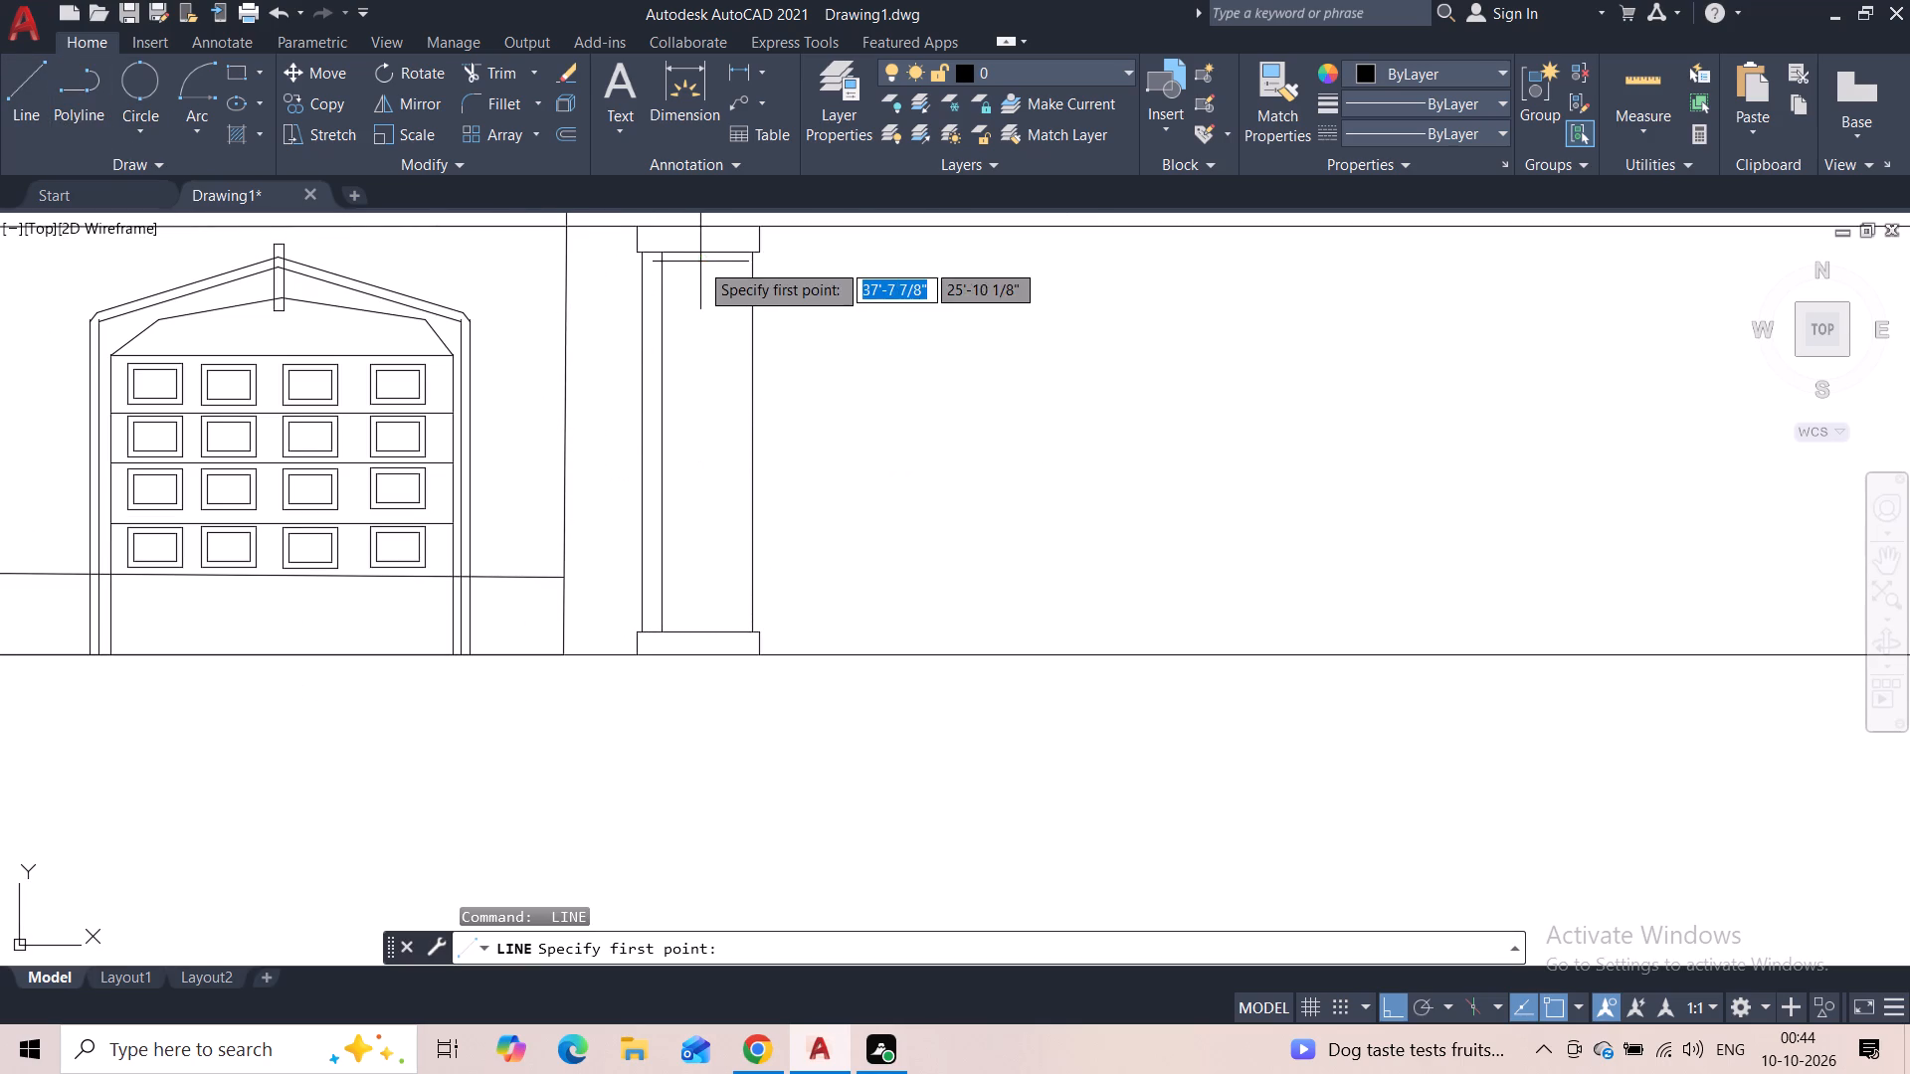
pyautogui.click(698, 261)
pyautogui.click(696, 640)
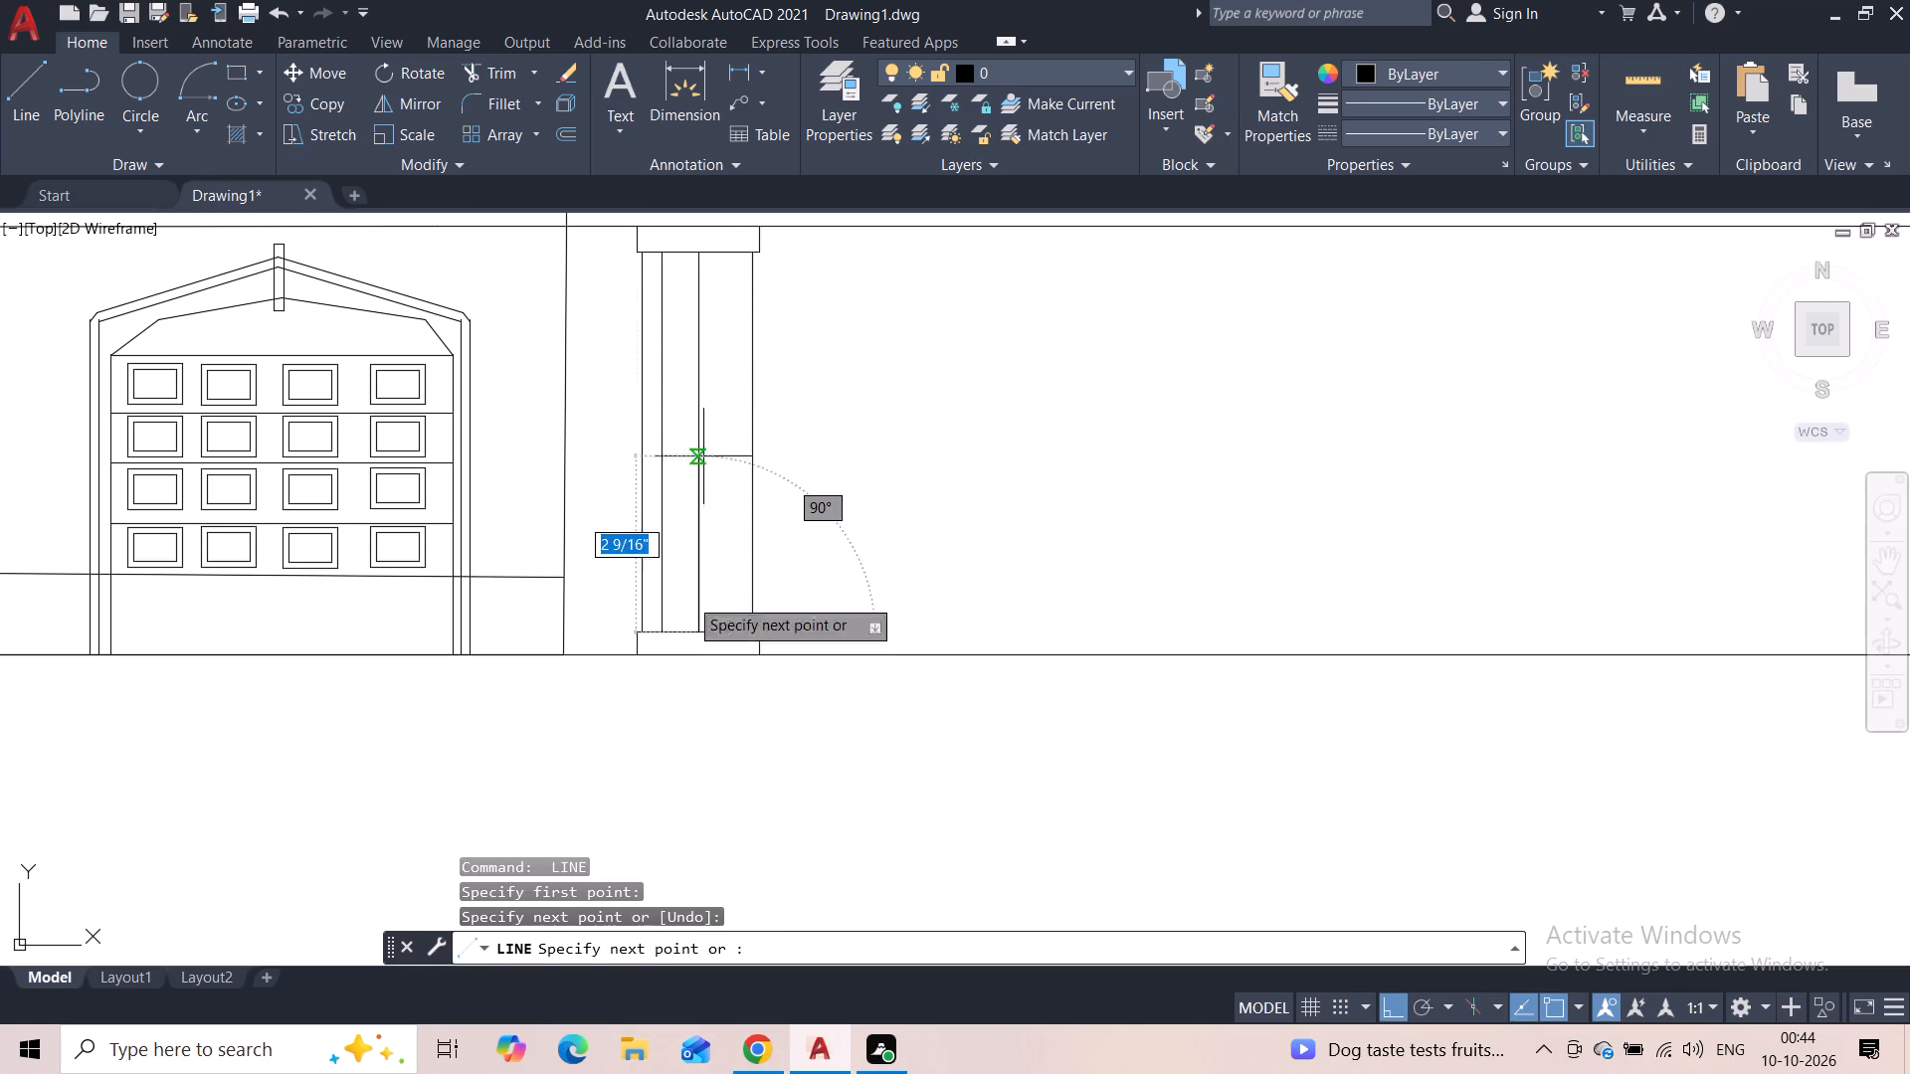
pyautogui.press('Escape')
pyautogui.press('space')
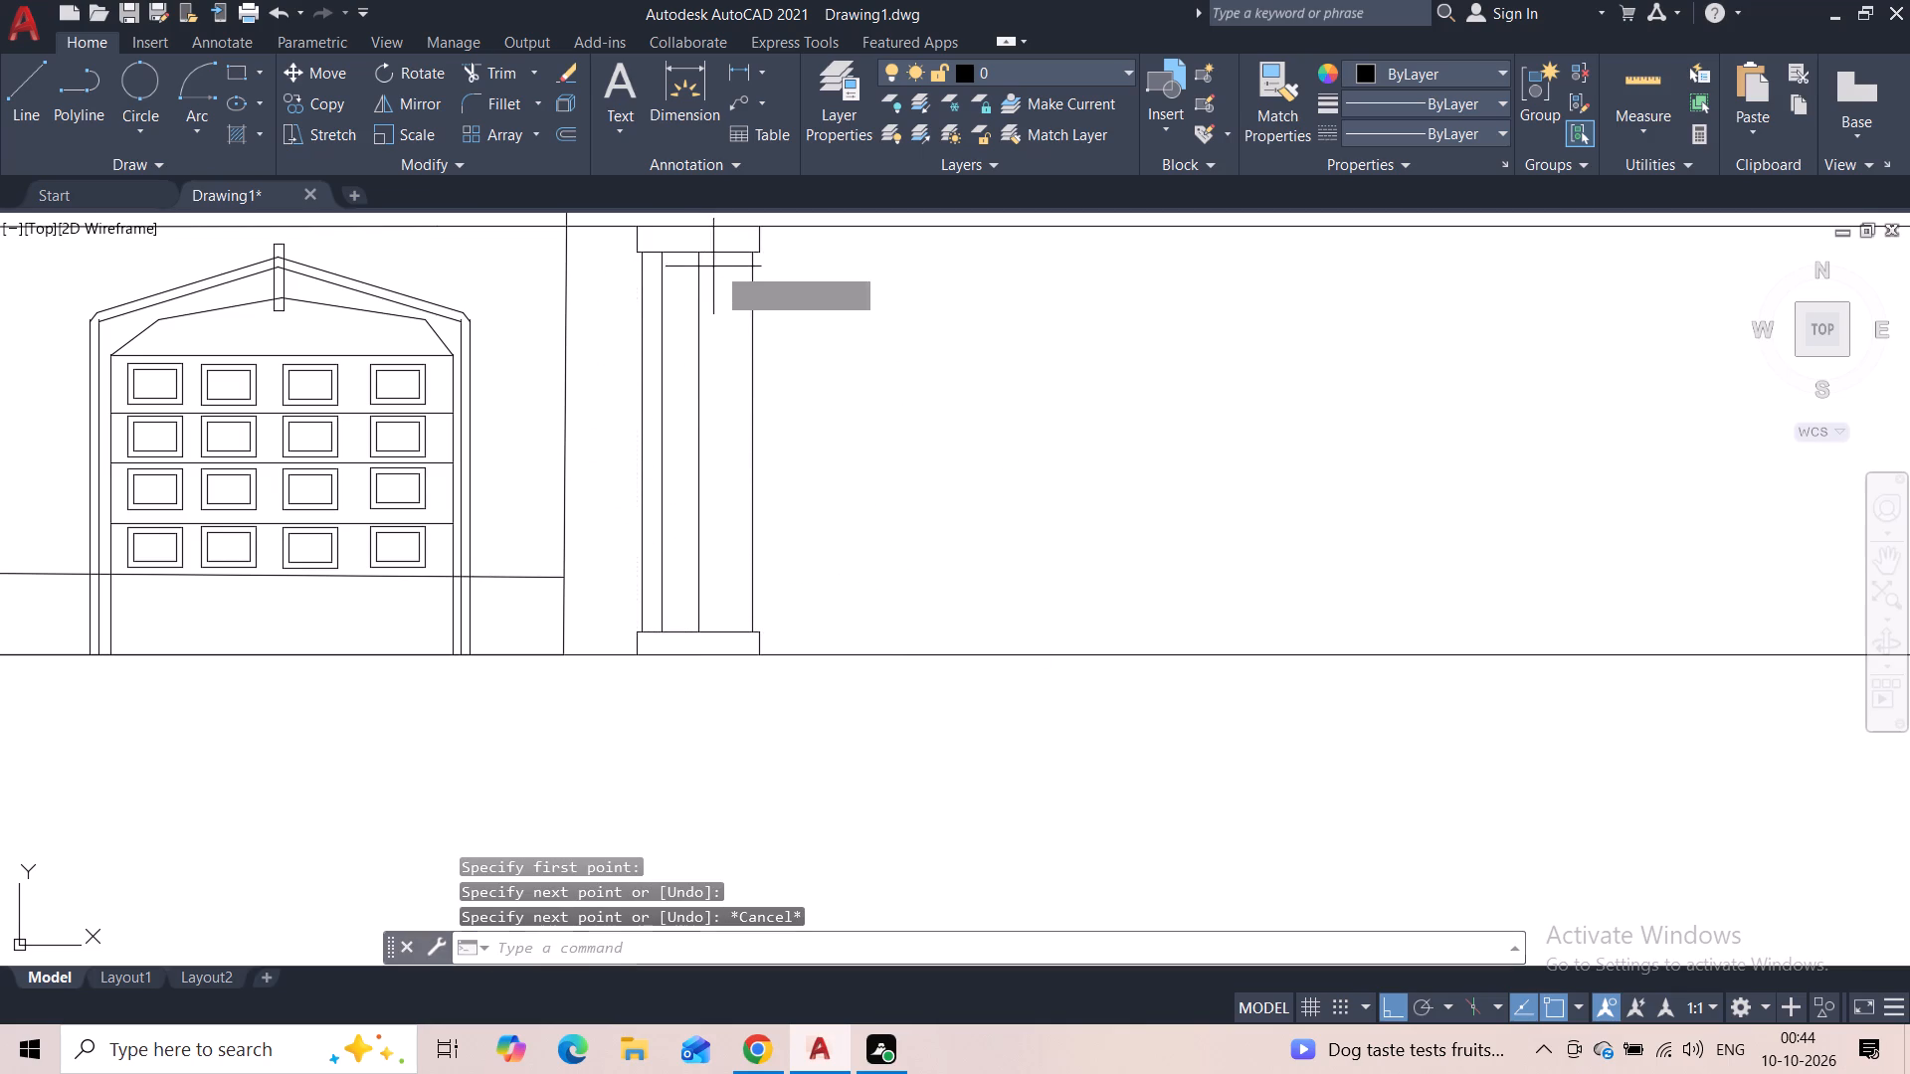
pyautogui.click(729, 256)
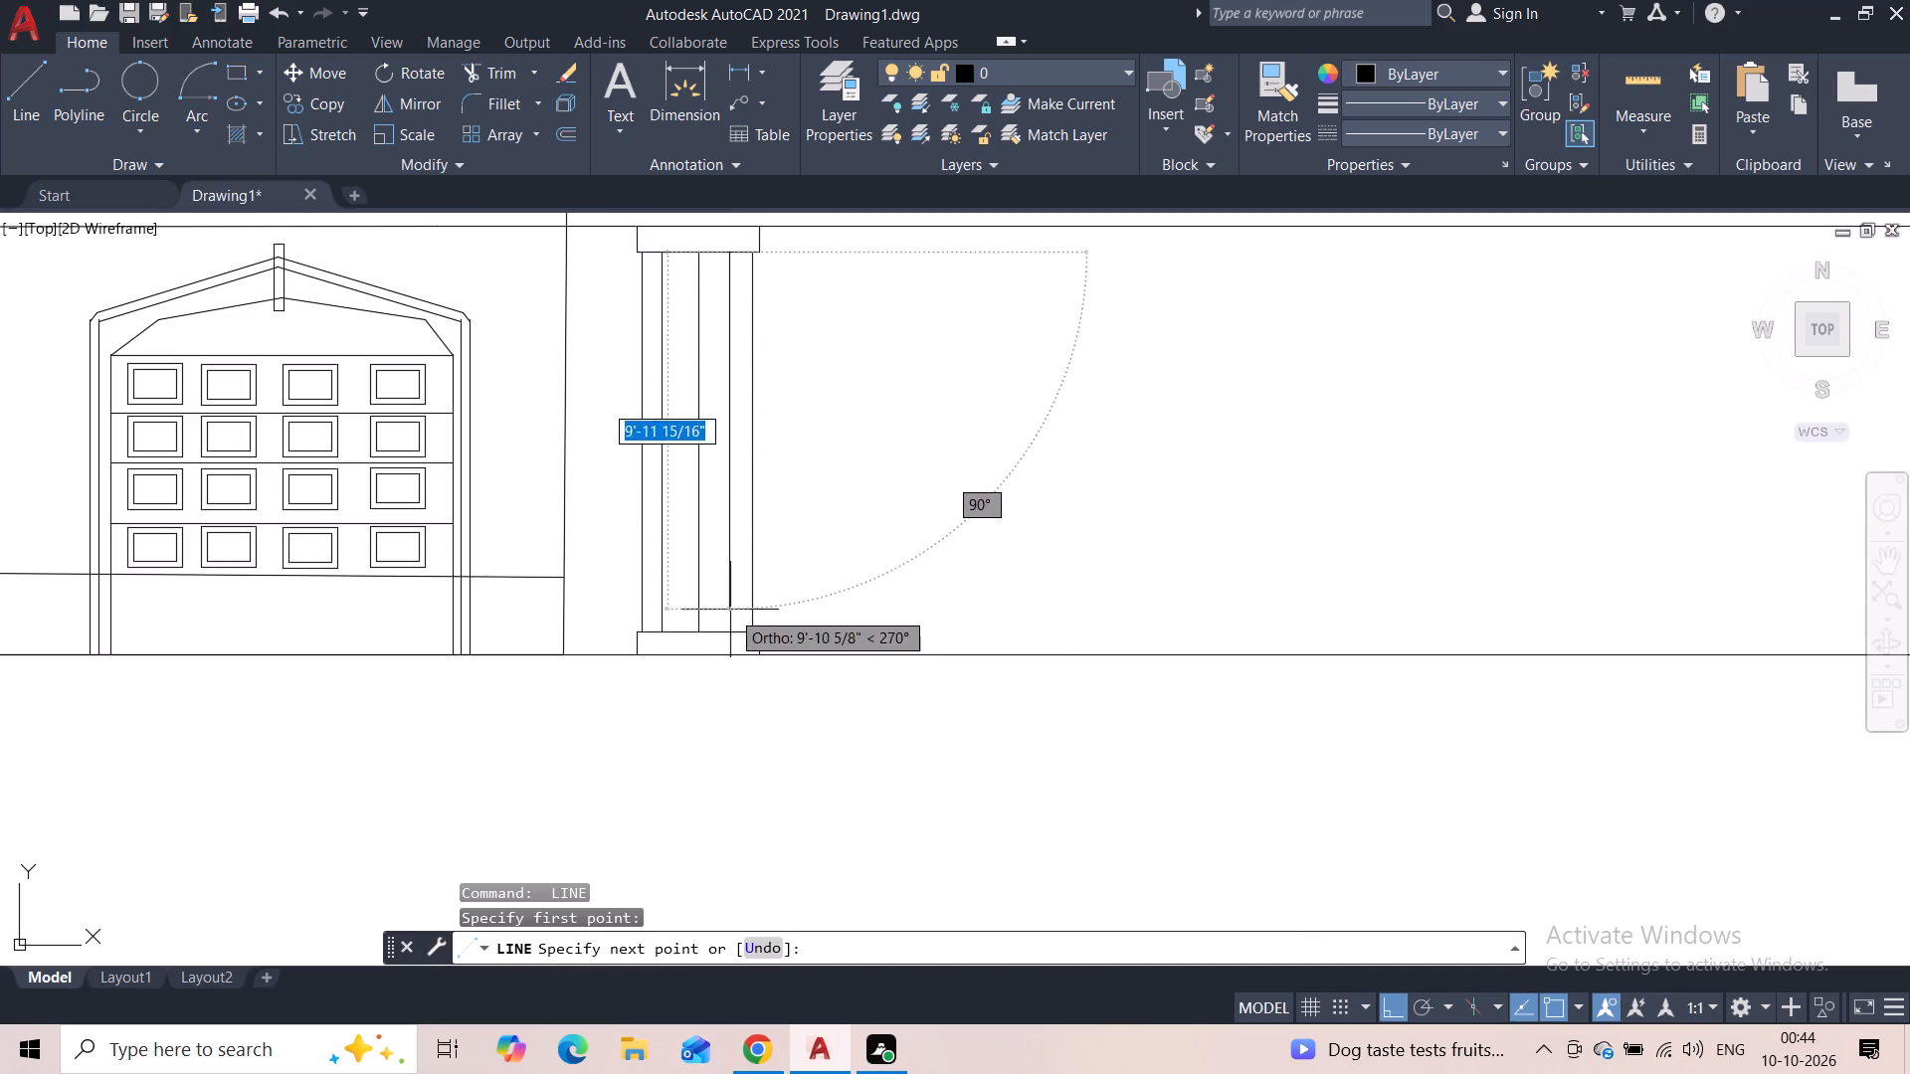
pyautogui.click(724, 629)
pyautogui.press('Escape')
# Draw a thin horizontal rectangular band across the column's upper shaft, overhanging slightly past the capital's width on both sides.
pyautogui.scroll(-2, 819, 382)
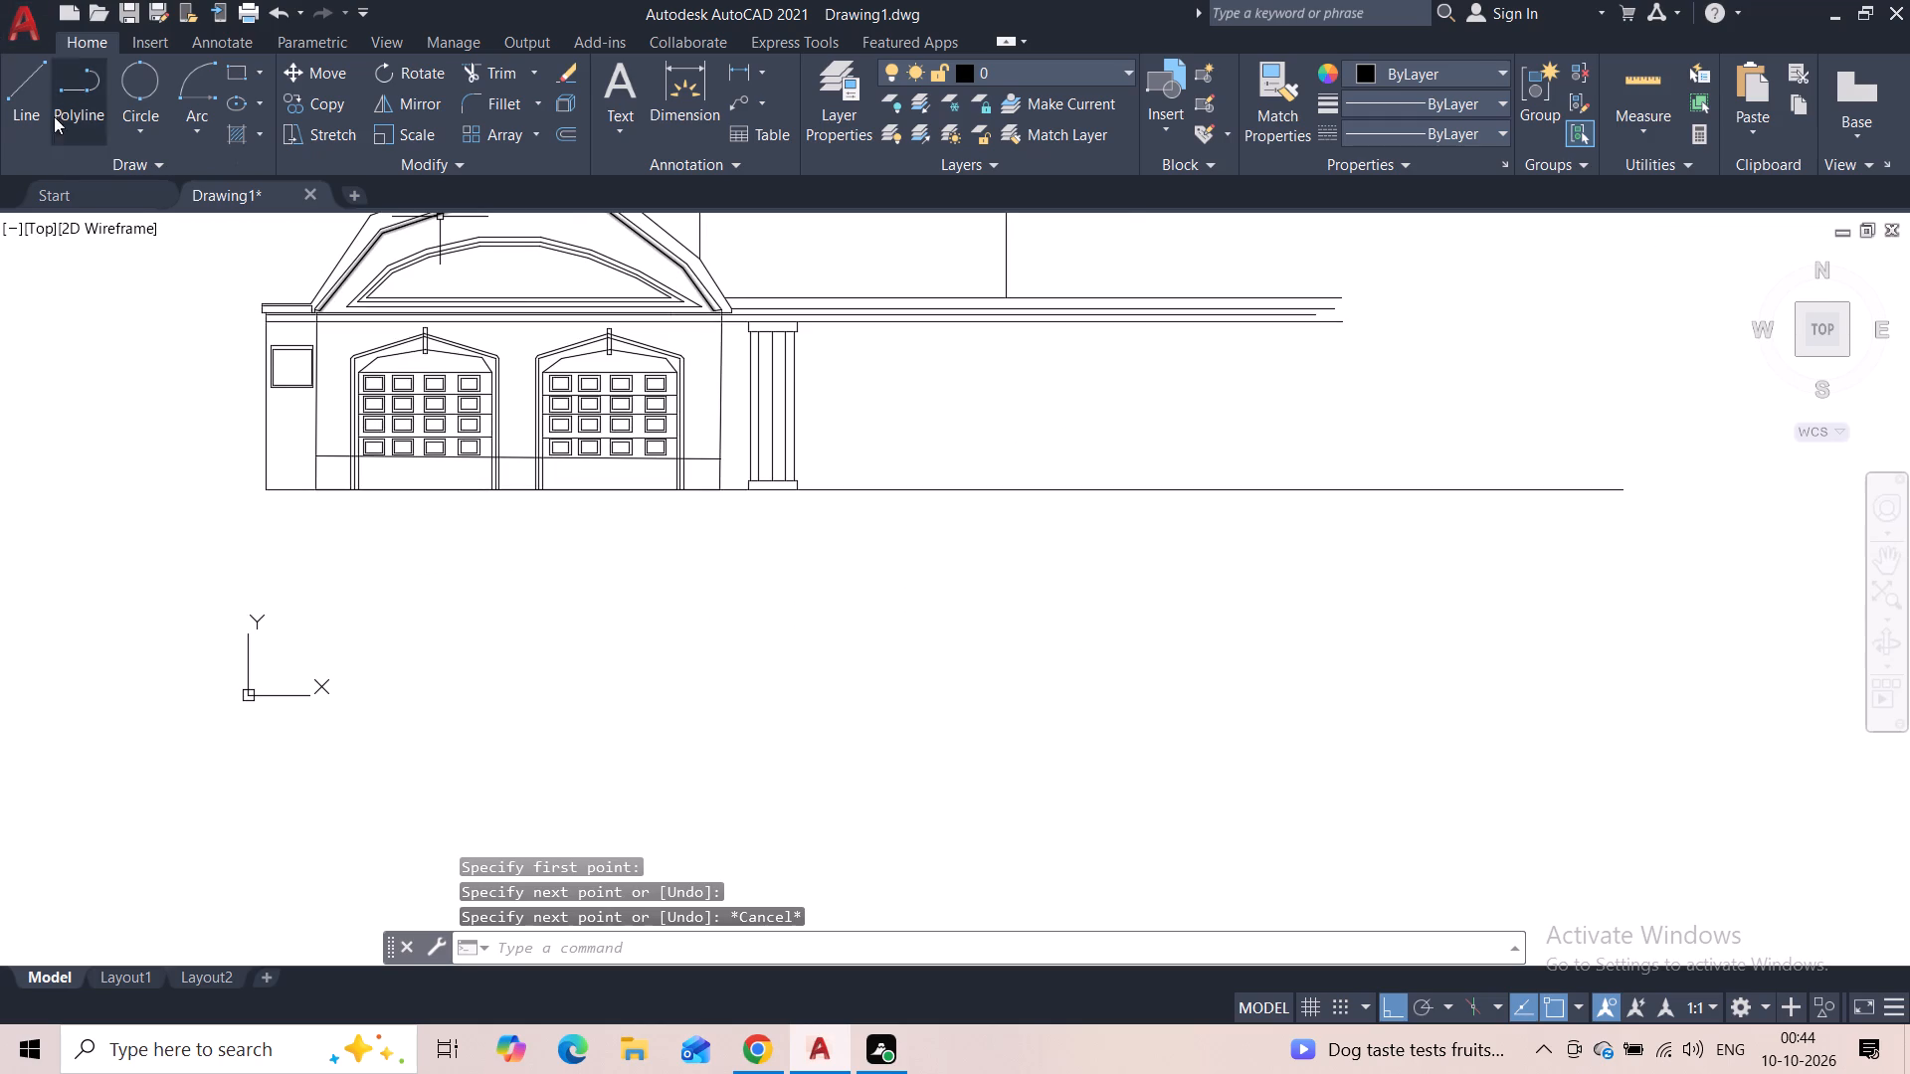
pyautogui.click(241, 75)
pyautogui.scroll(2, 807, 388)
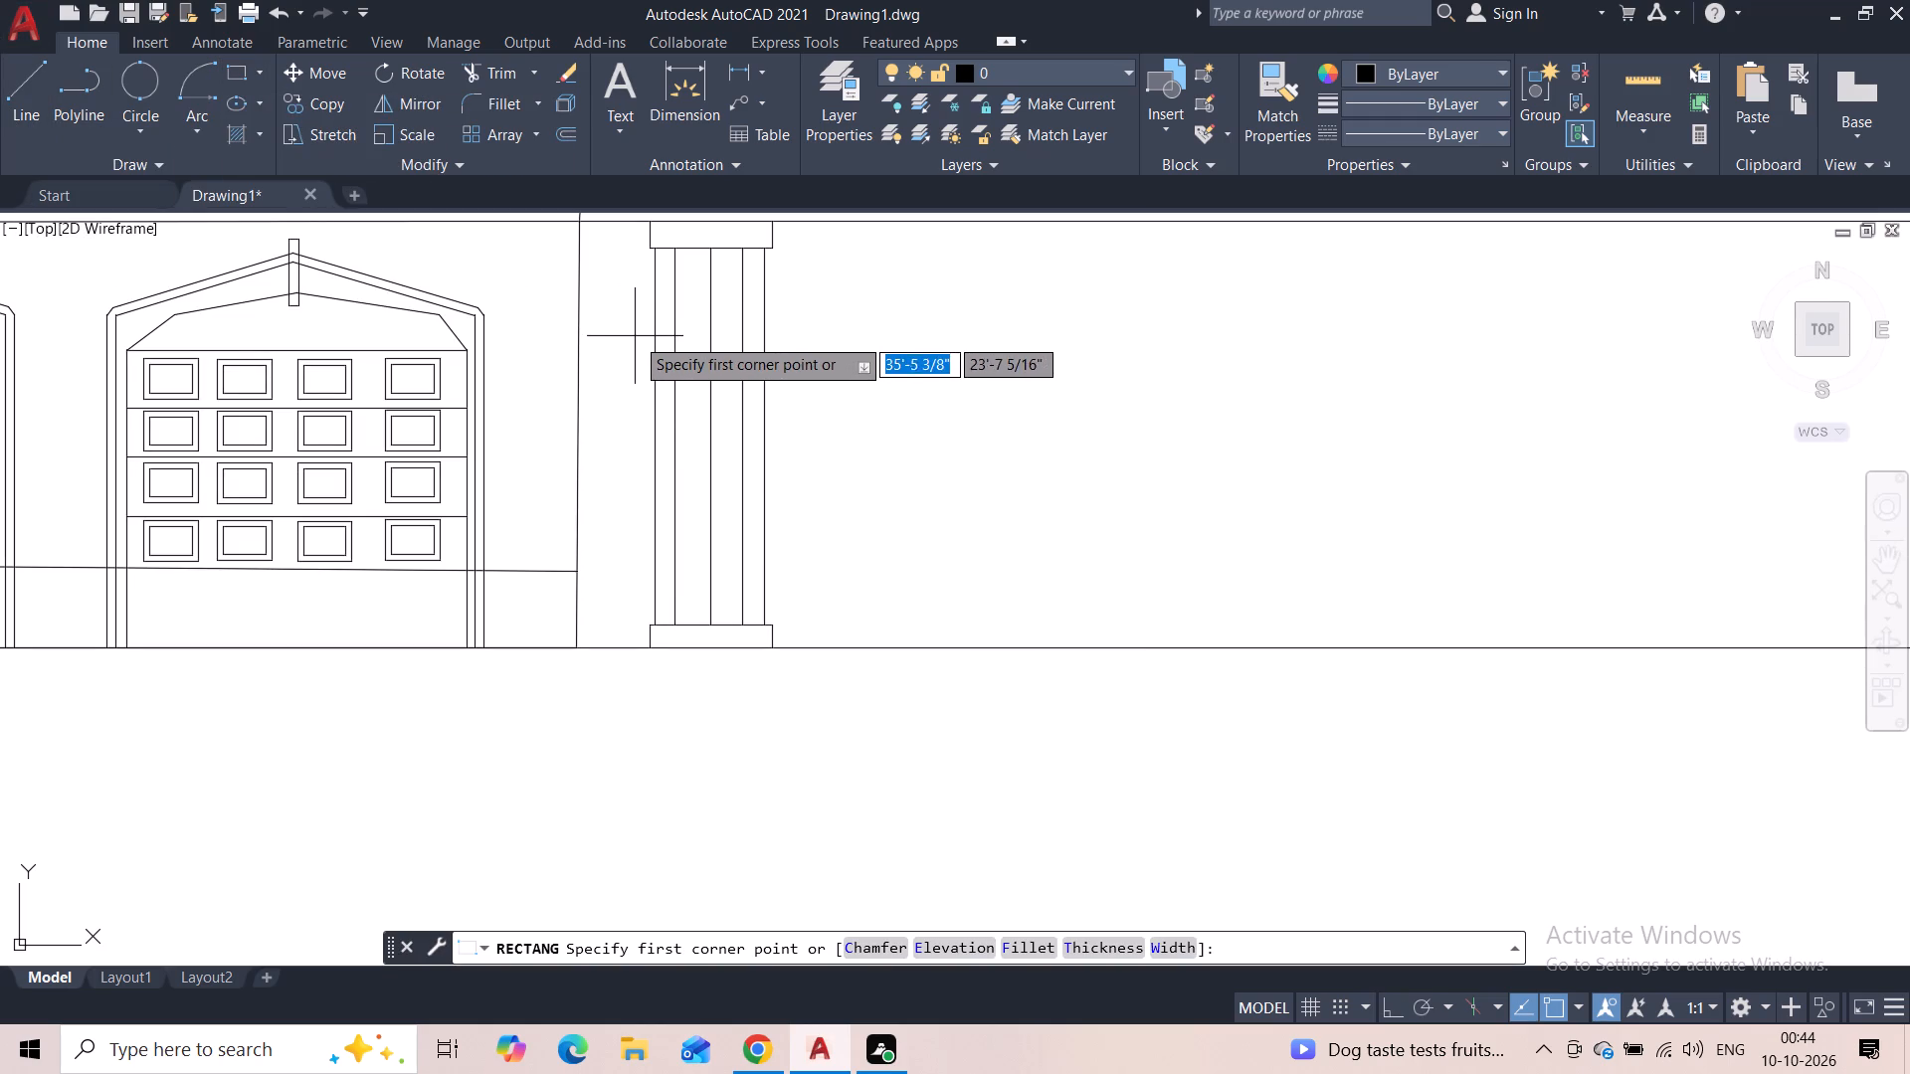
pyautogui.click(630, 341)
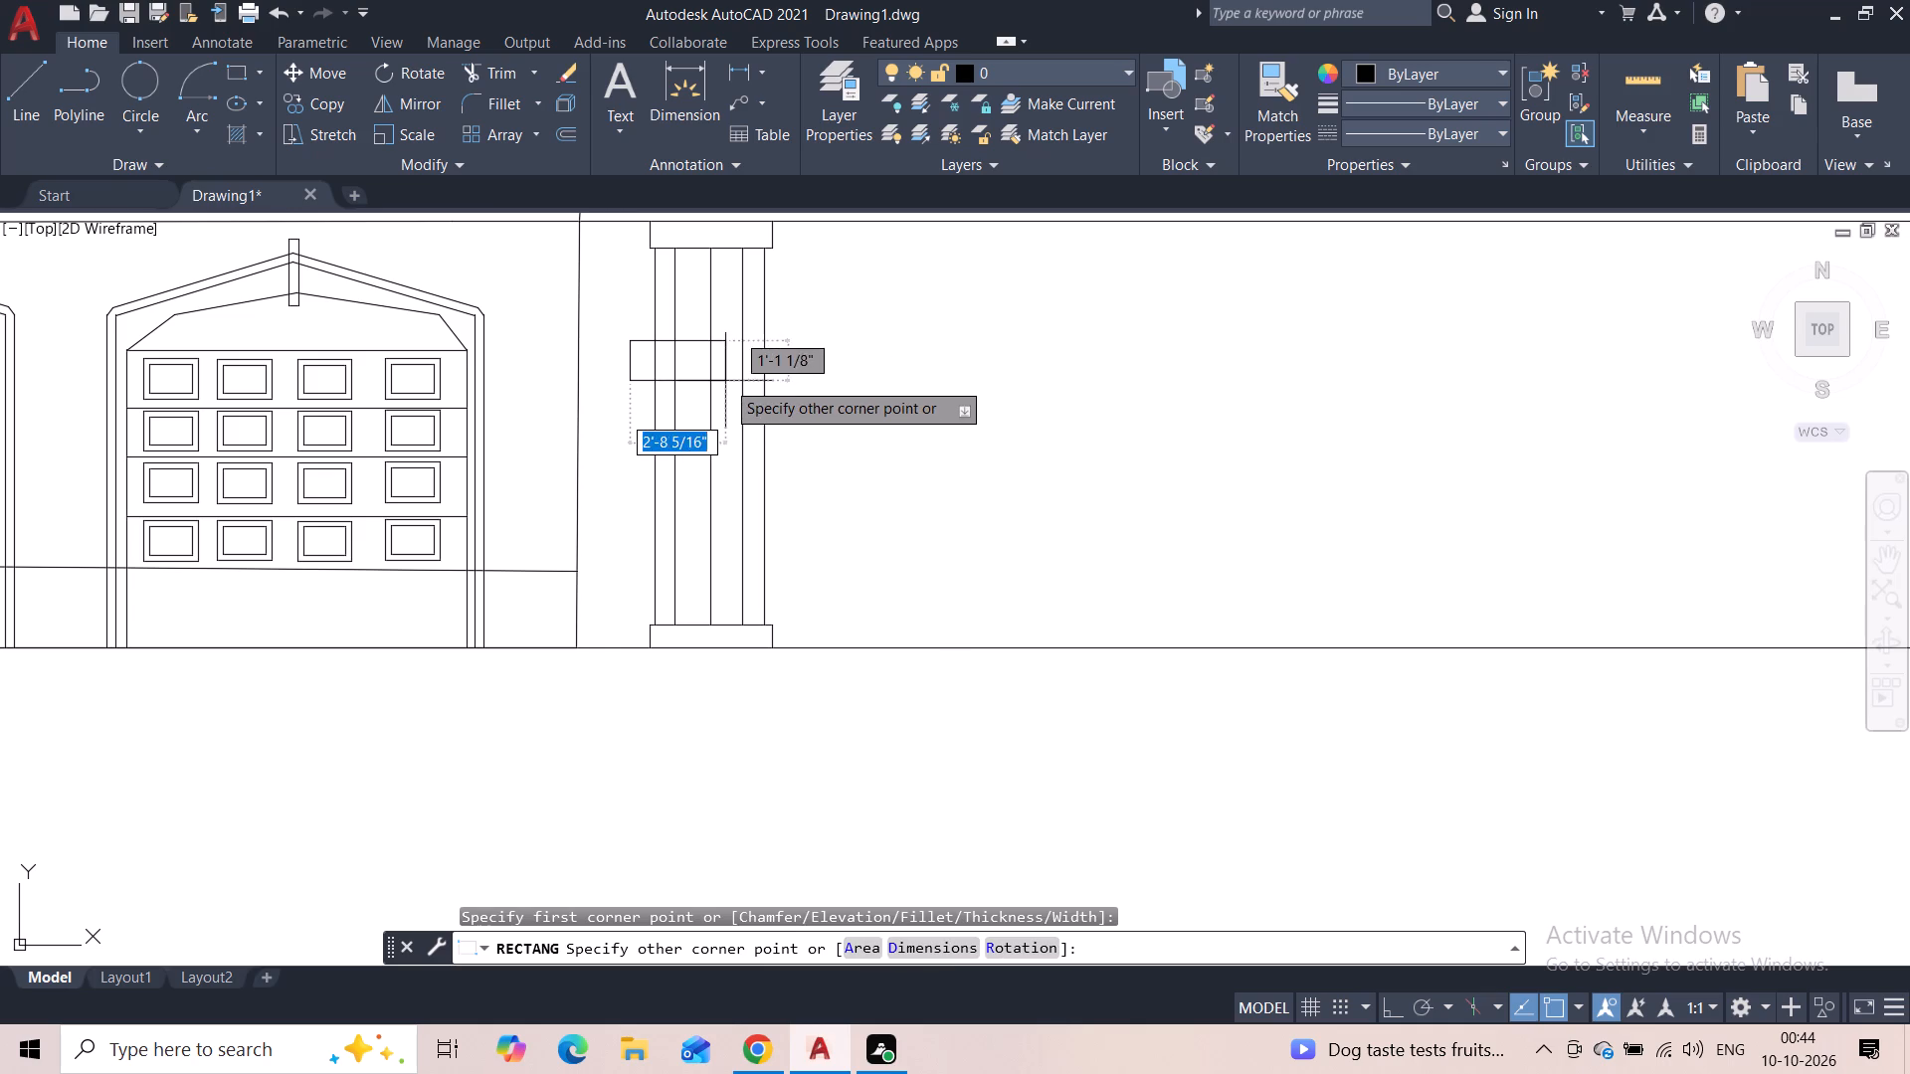
pyautogui.click(783, 357)
pyautogui.press('Escape')
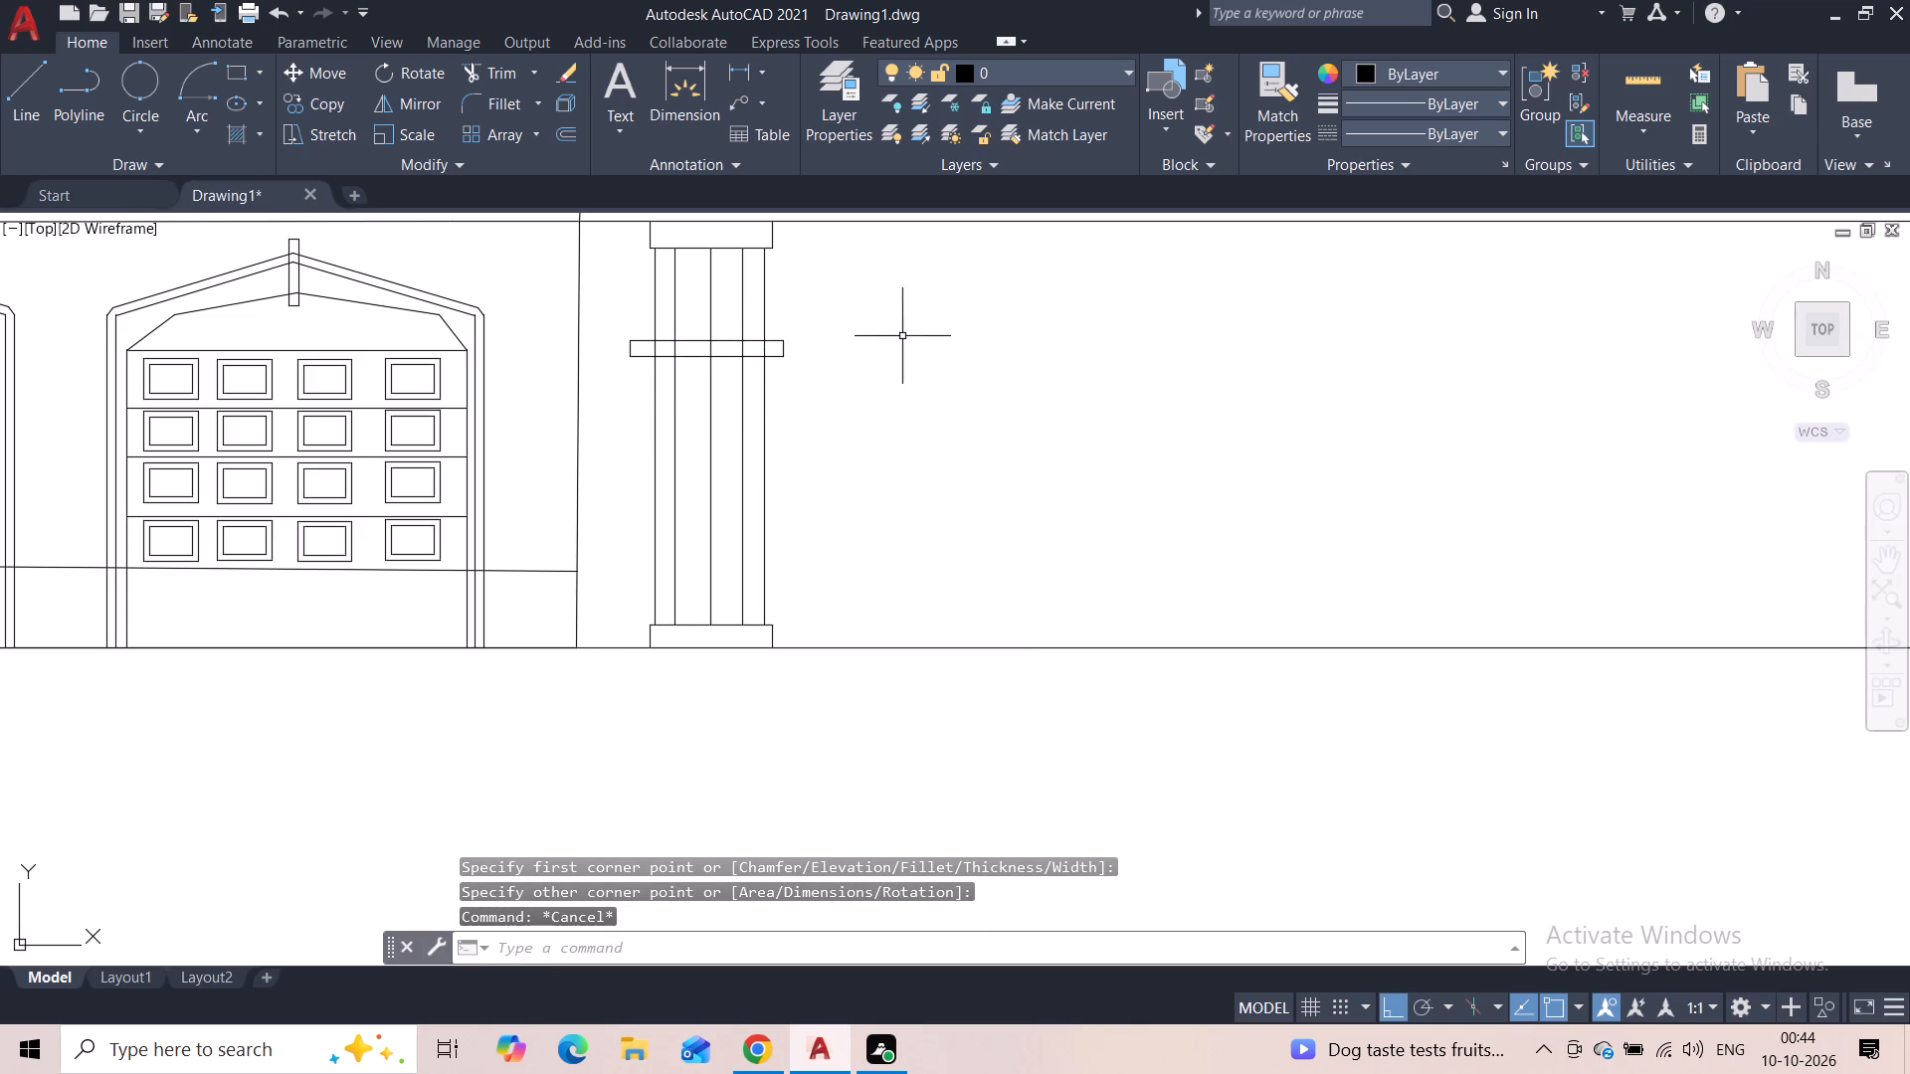
# Copy the complete column with its band horizontally to the right, placing it just inside the upper storey's outer wall line.
pyautogui.scroll(-1, 902, 325)
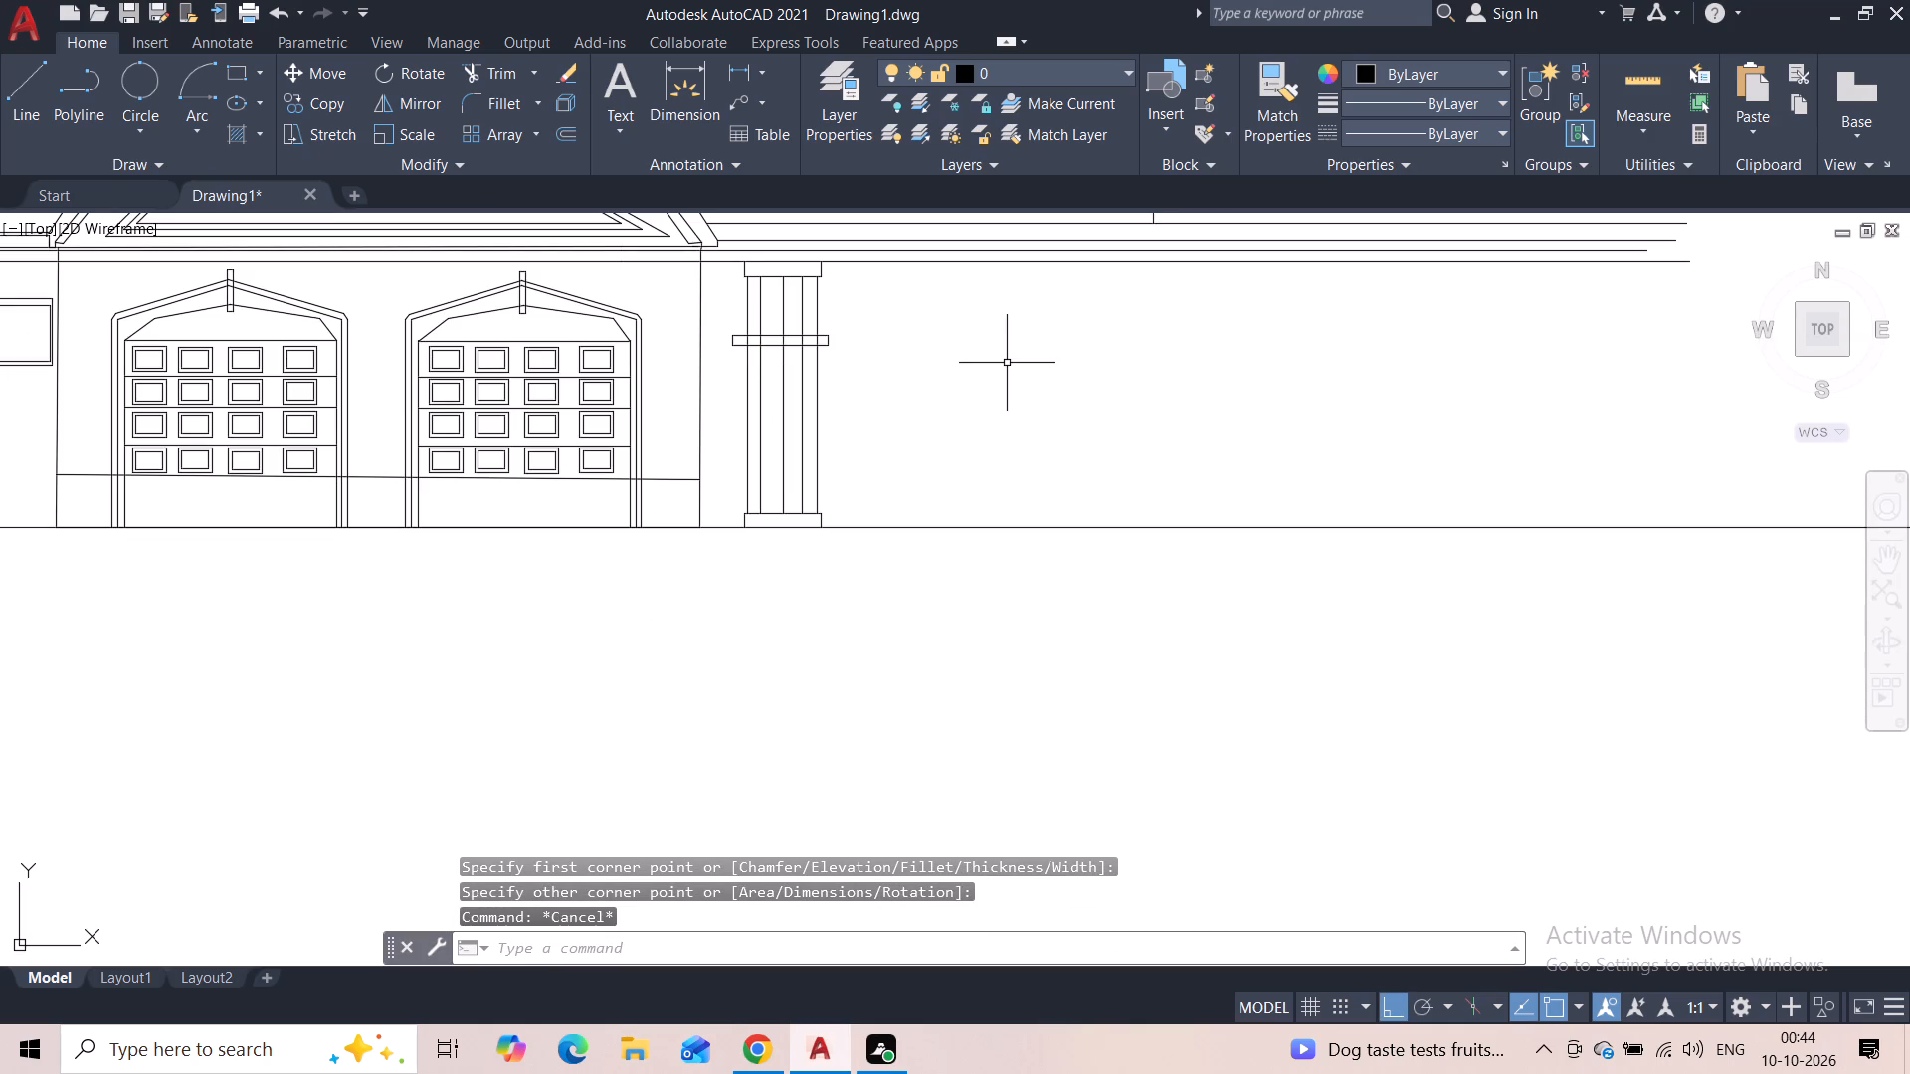
pyautogui.click(849, 266)
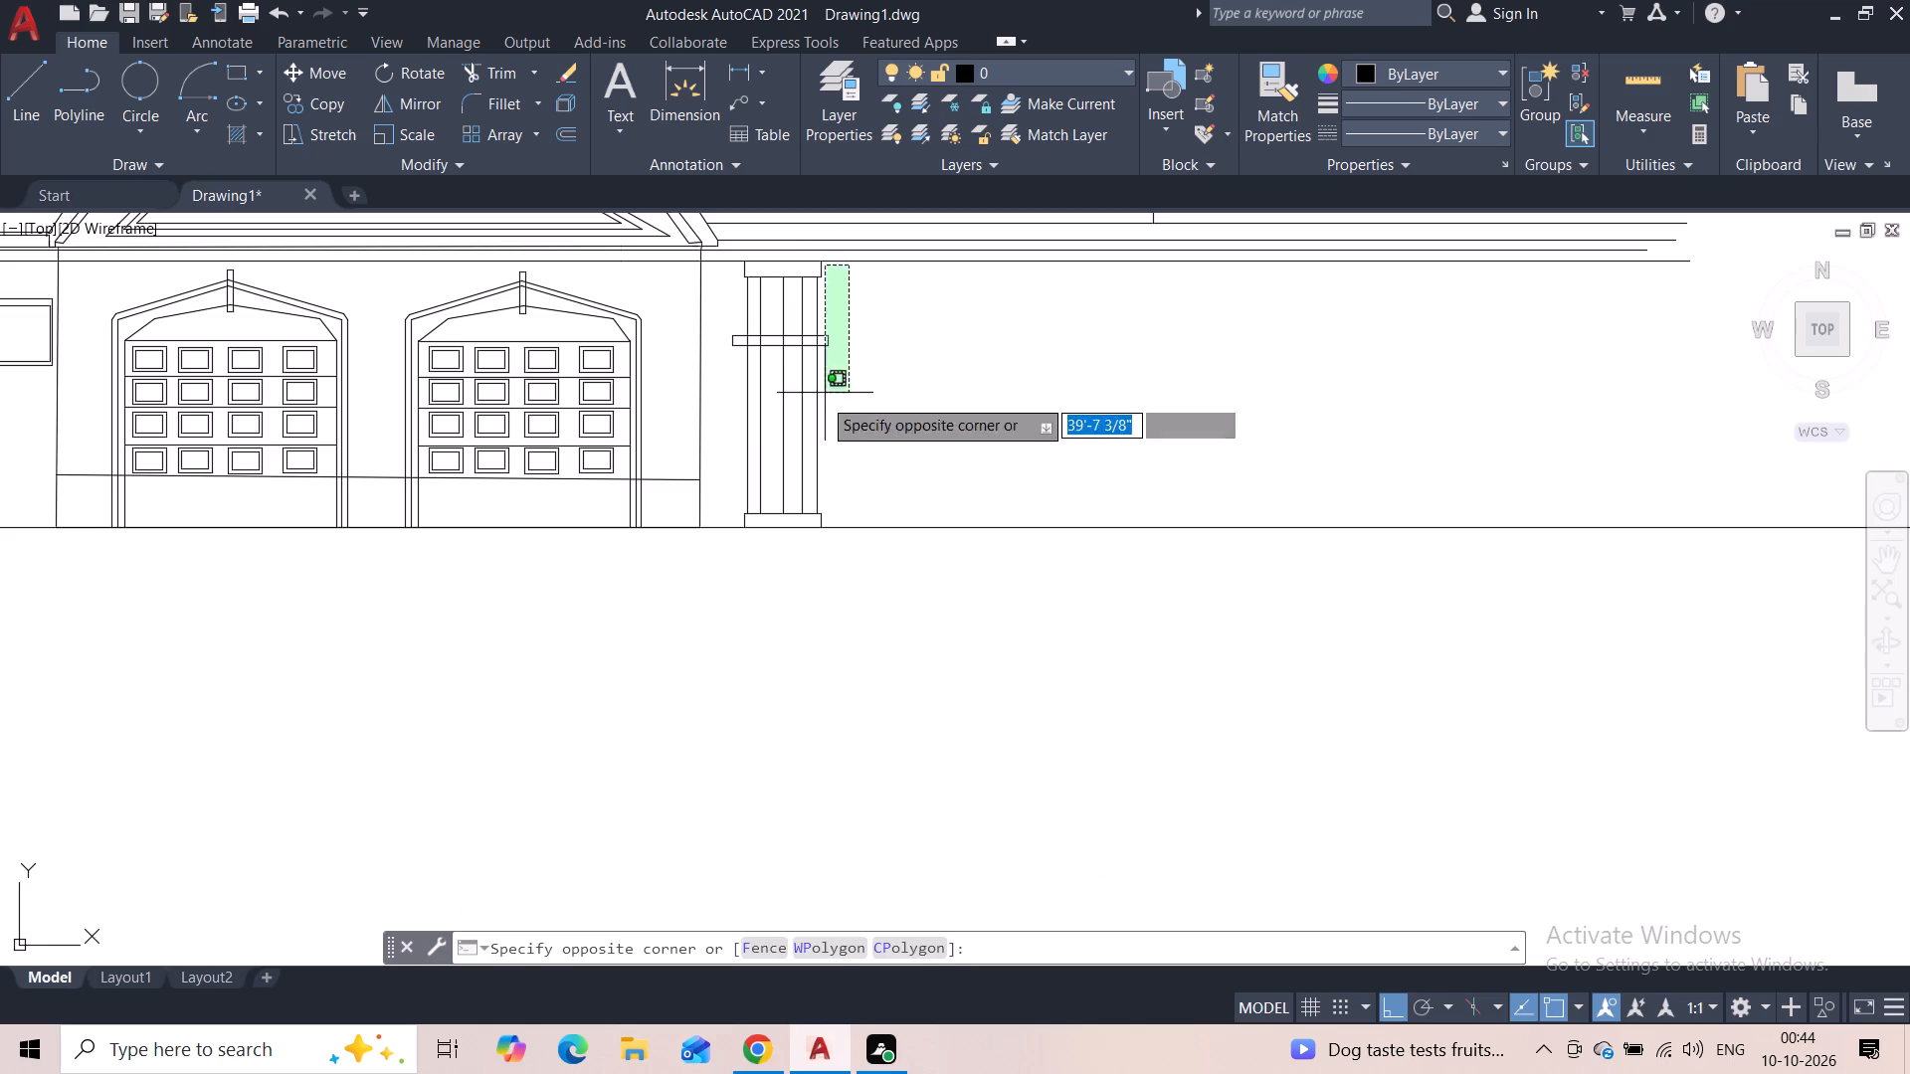
pyautogui.click(725, 516)
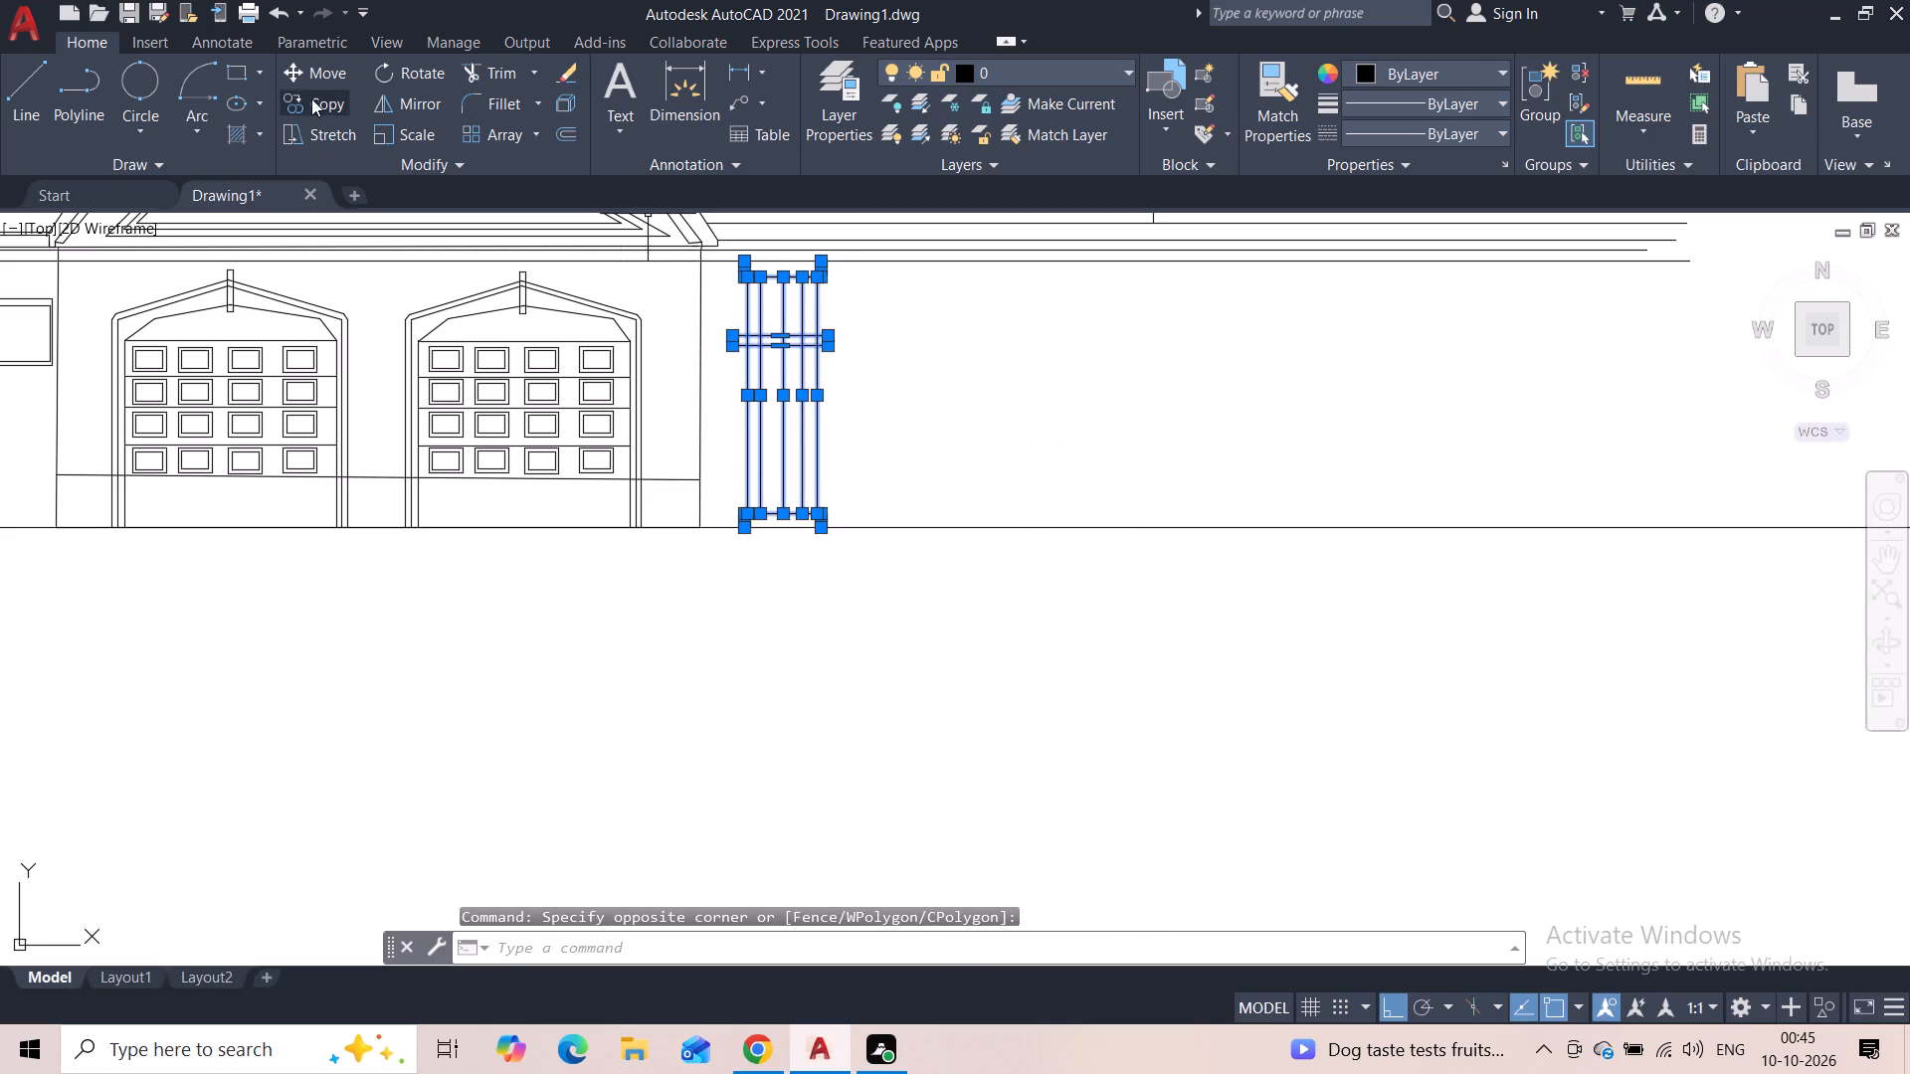
pyautogui.click(311, 98)
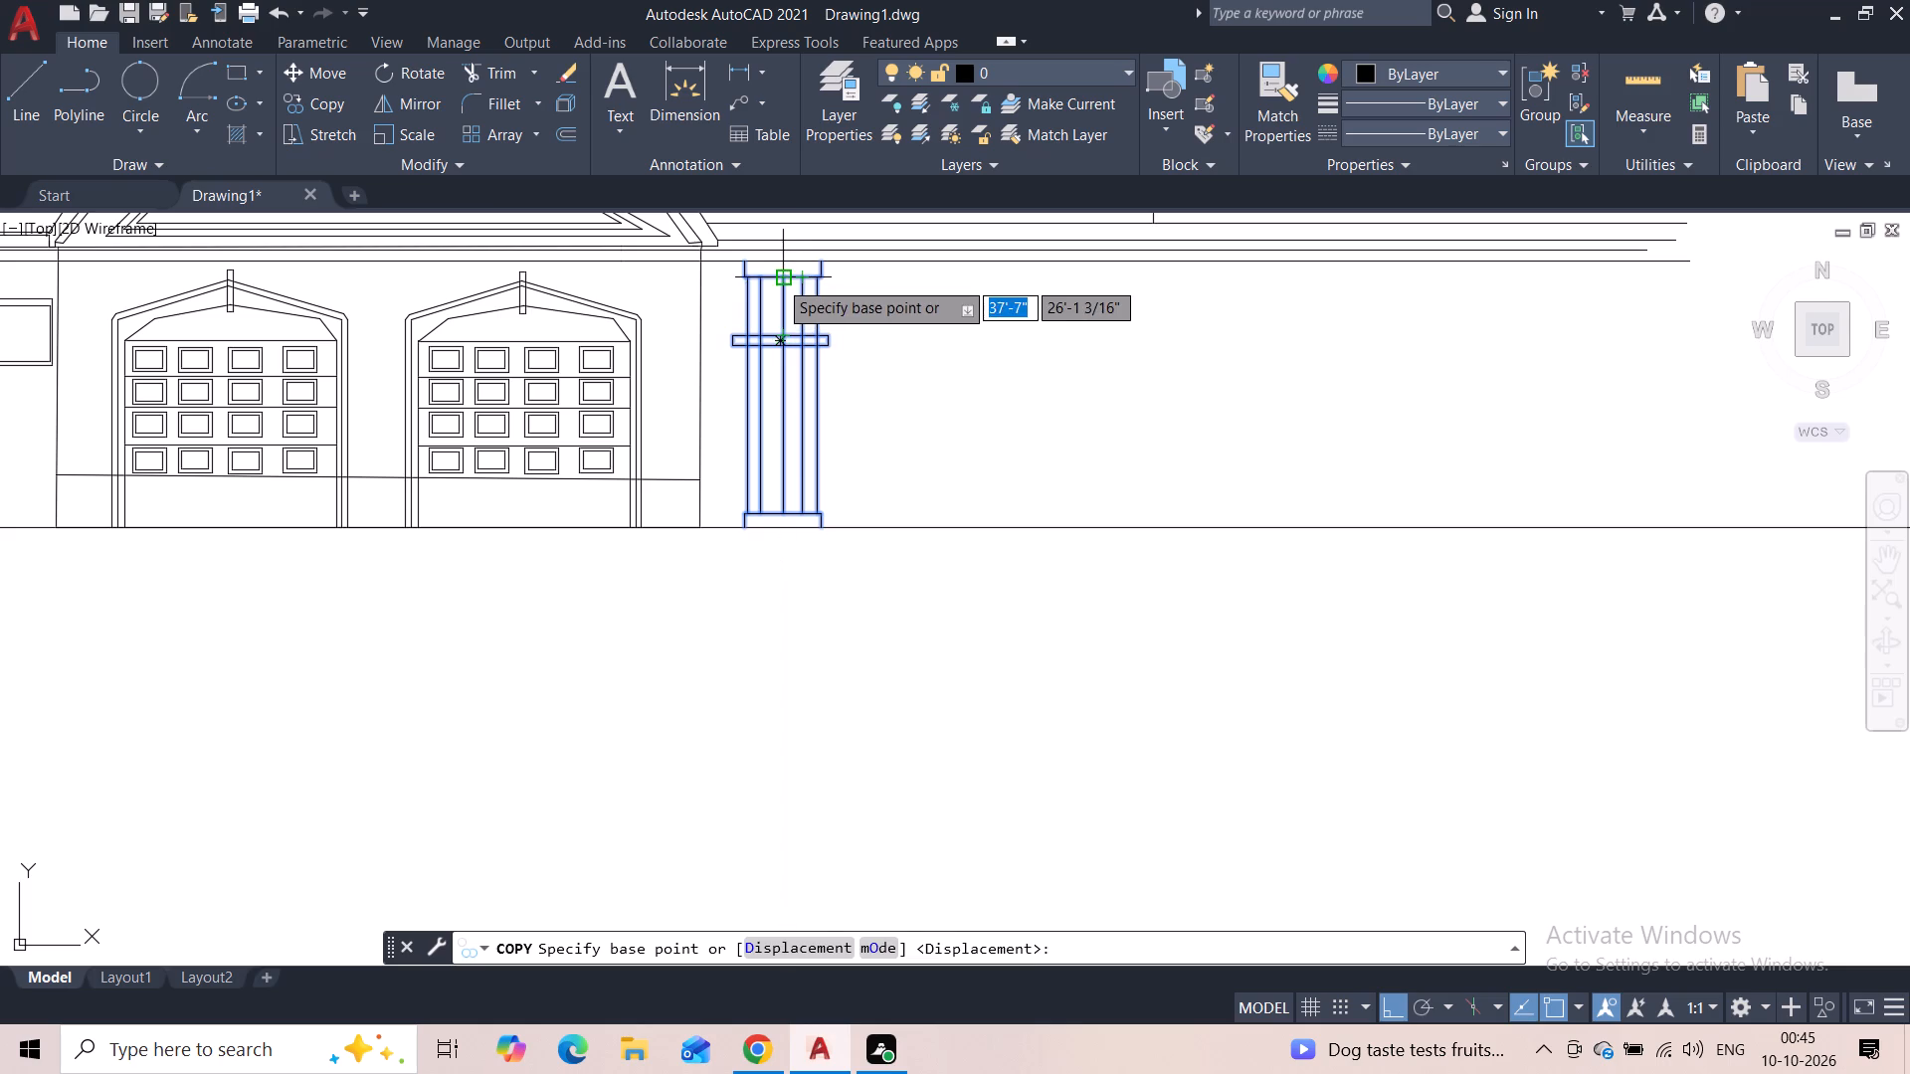
pyautogui.click(778, 279)
pyautogui.scroll(-2, 1140, 302)
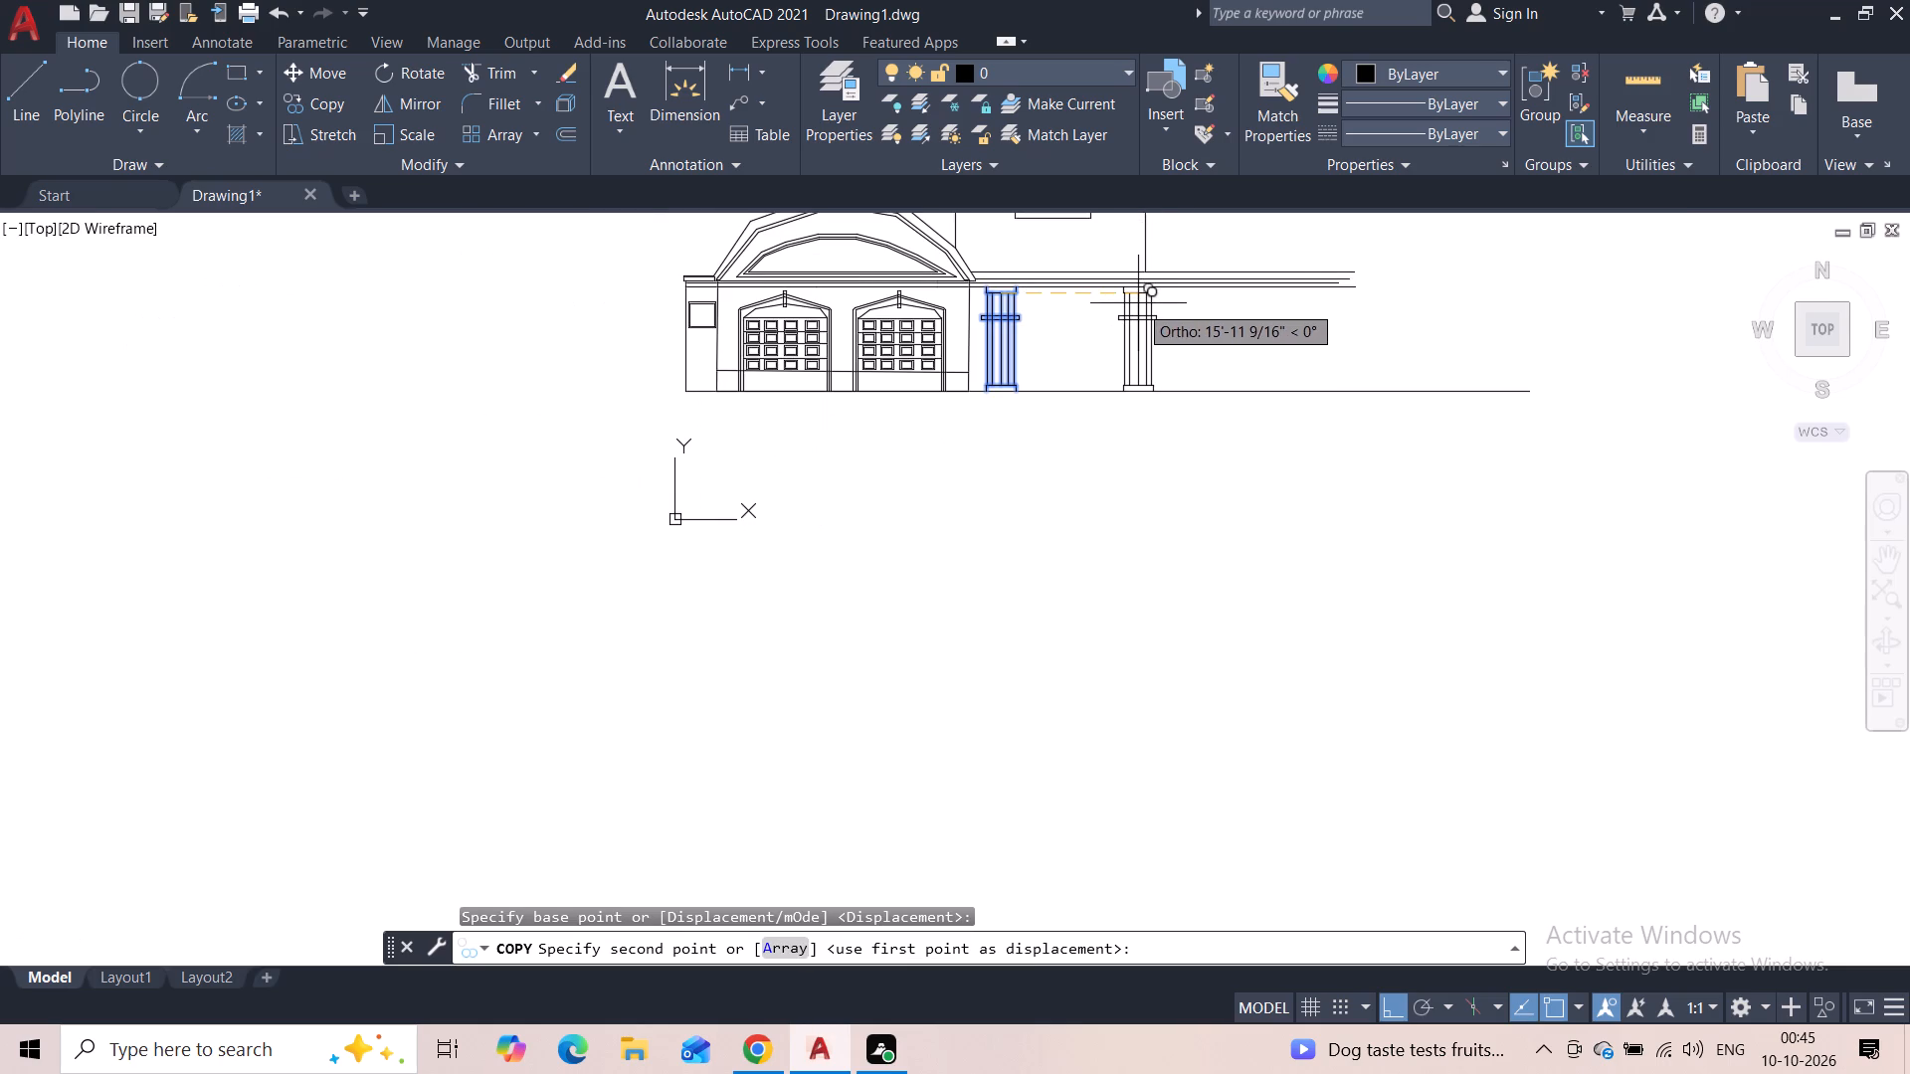
pyautogui.scroll(-1, 1137, 306)
pyautogui.moveTo(1137, 306); pyautogui.dragTo(1139, 517, button='middle')
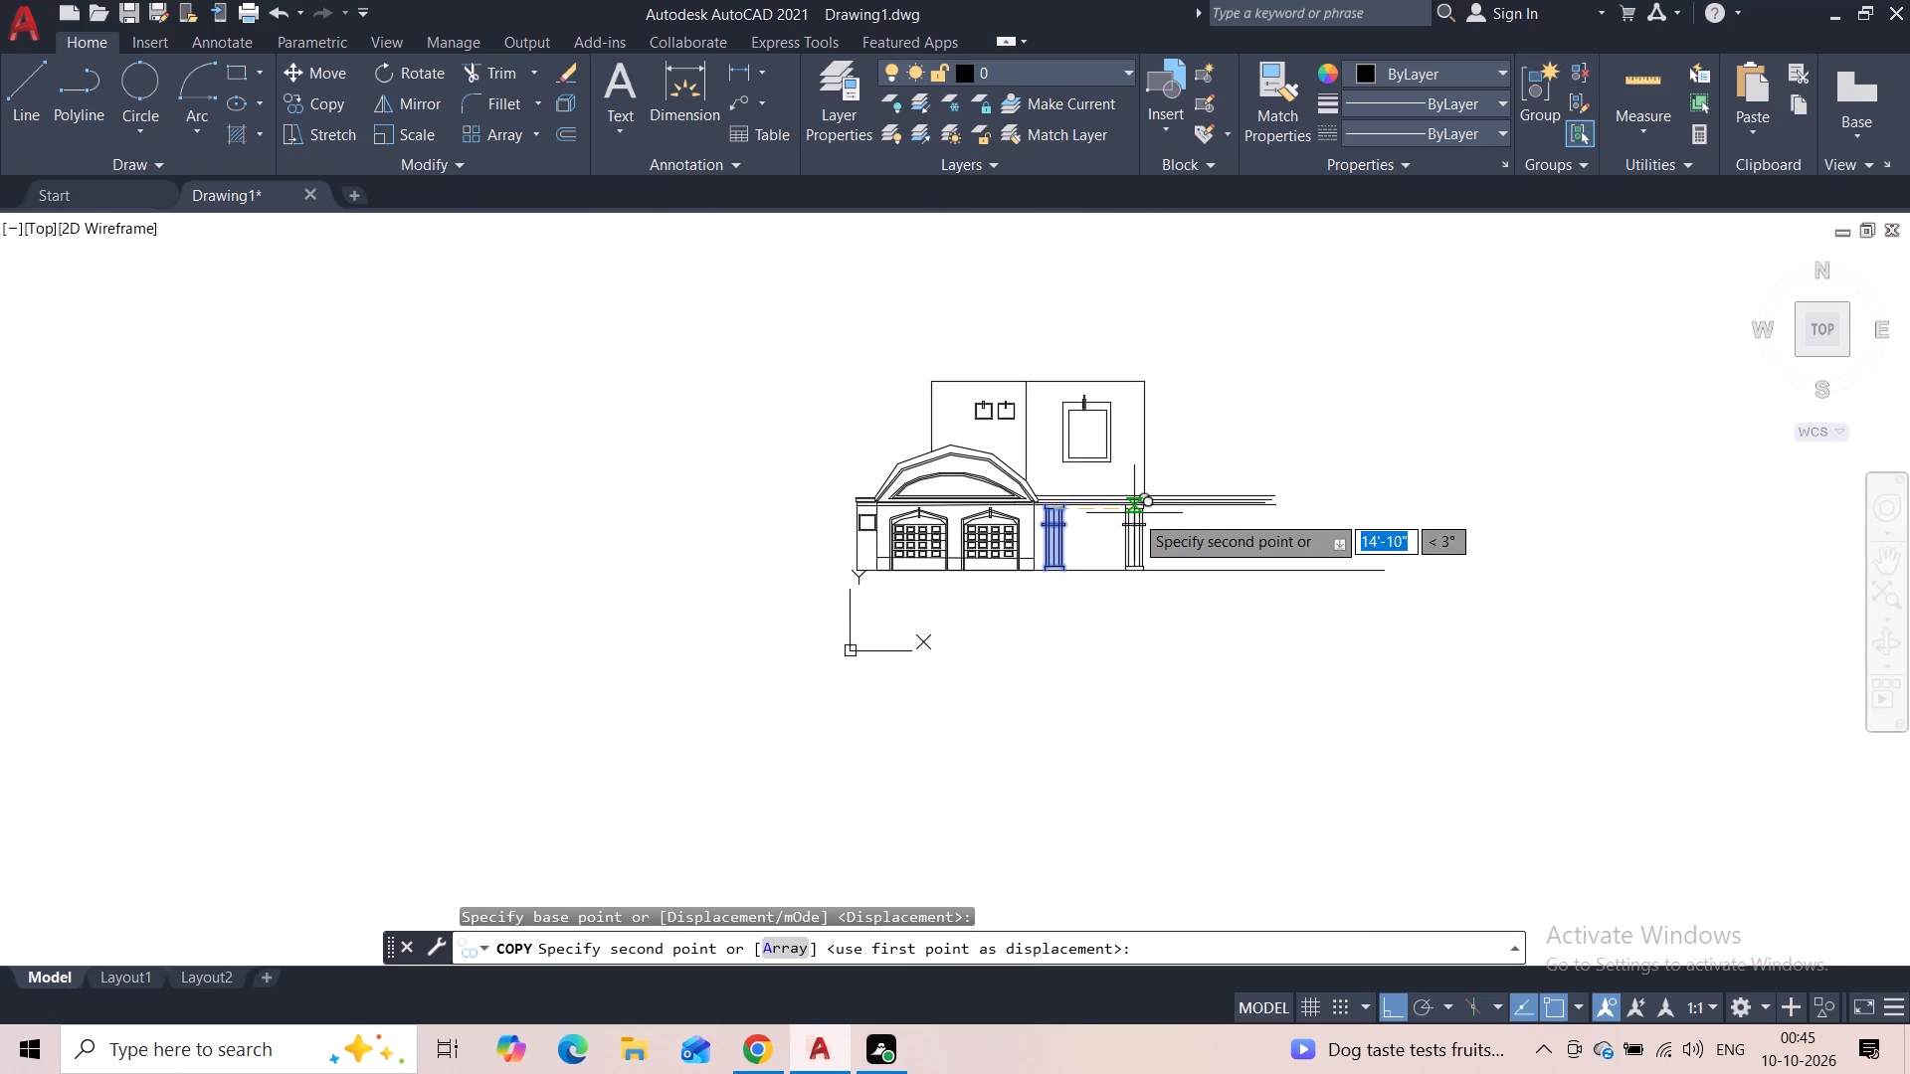
pyautogui.scroll(2, 1134, 513)
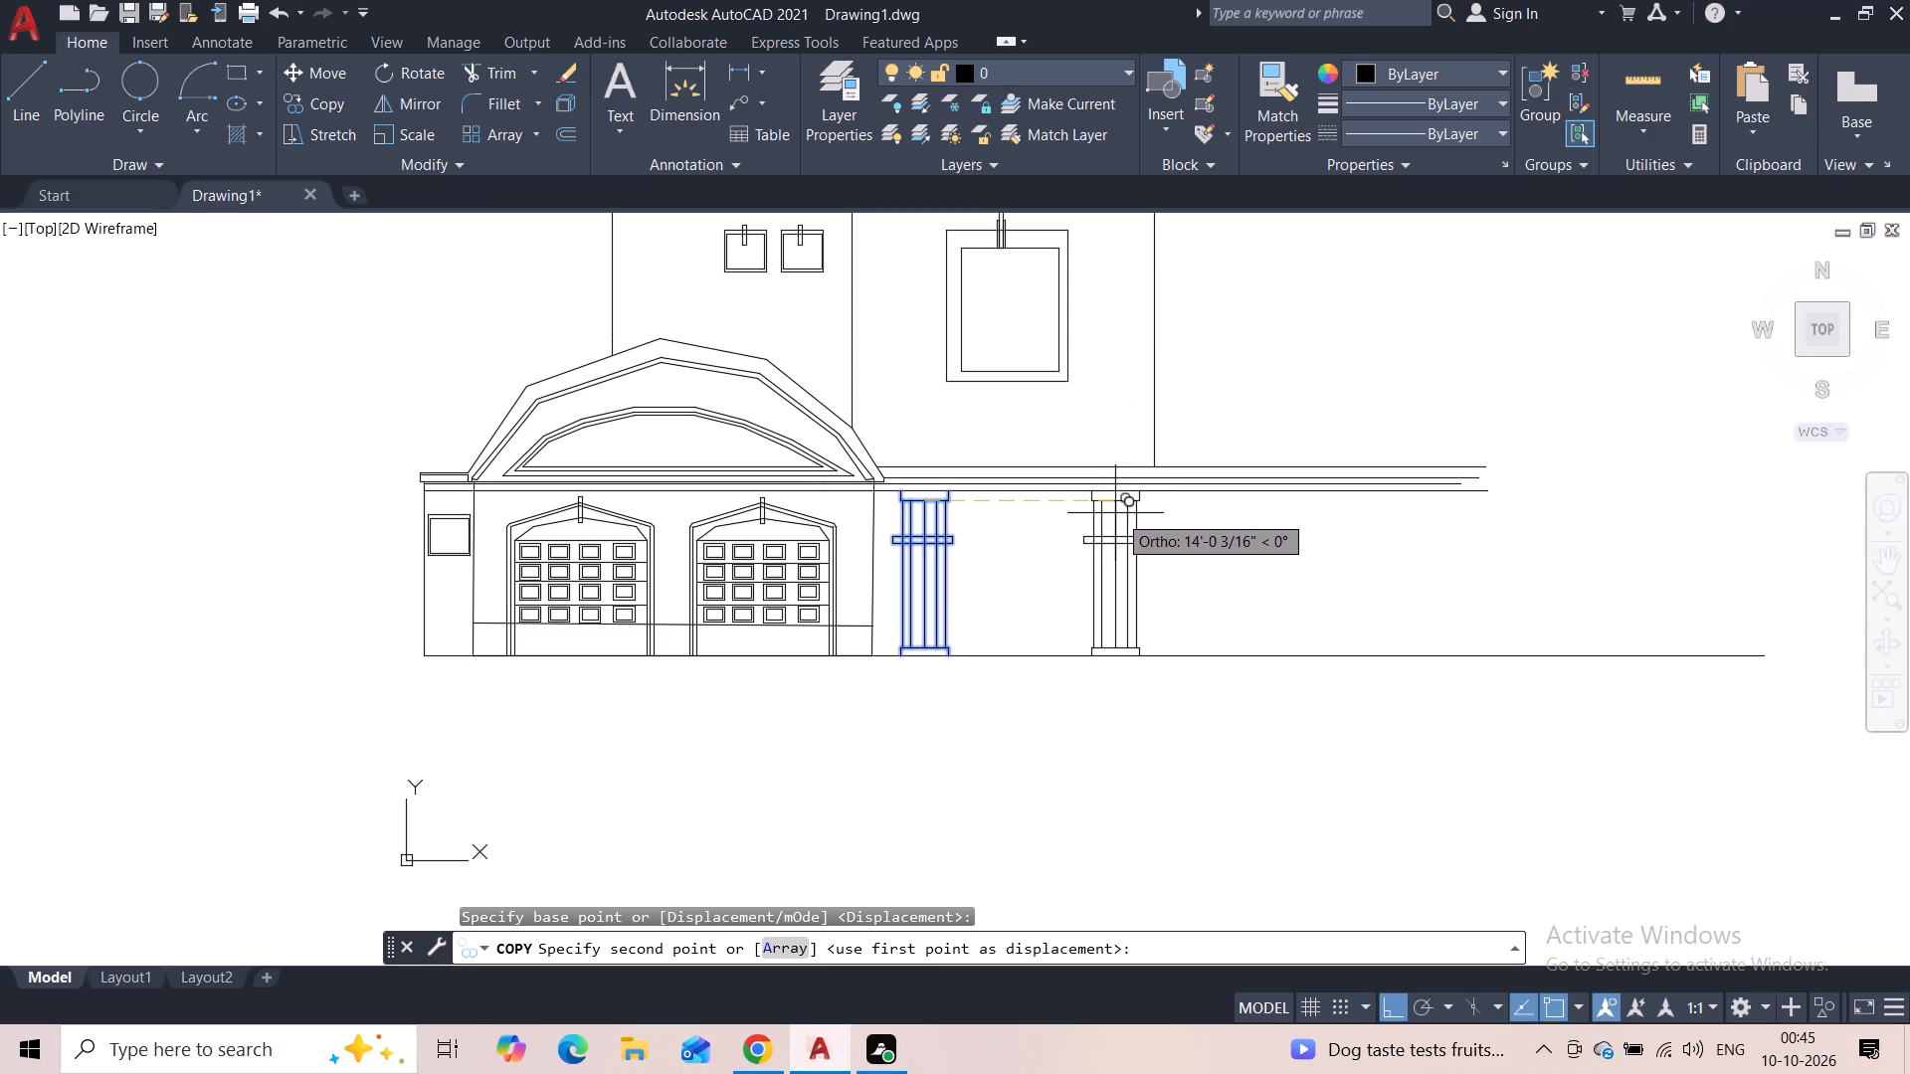
pyautogui.click(1108, 512)
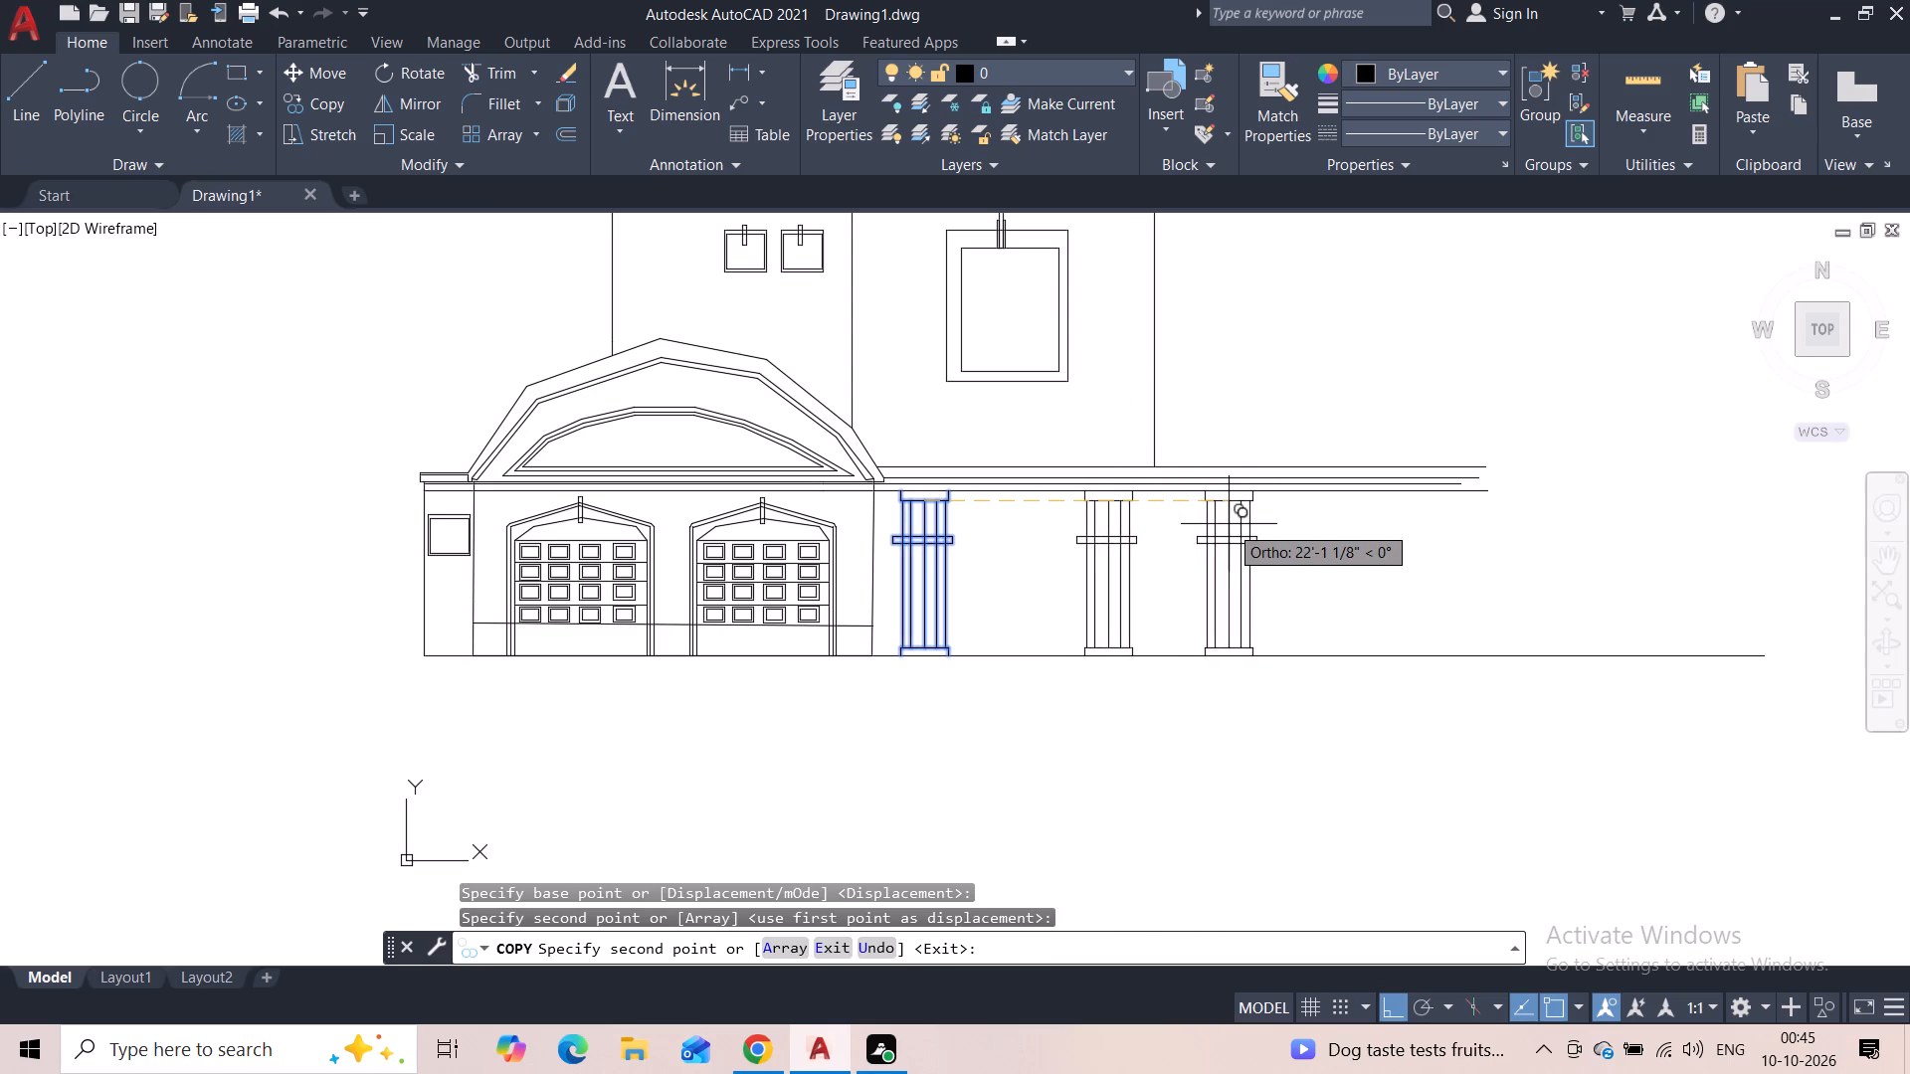
pyautogui.press('Escape')
# Draw a rectangular panel about 7'-4" wide hanging from the lowest roof-band line, between the two columns.
pyautogui.scroll(-1, 1254, 412)
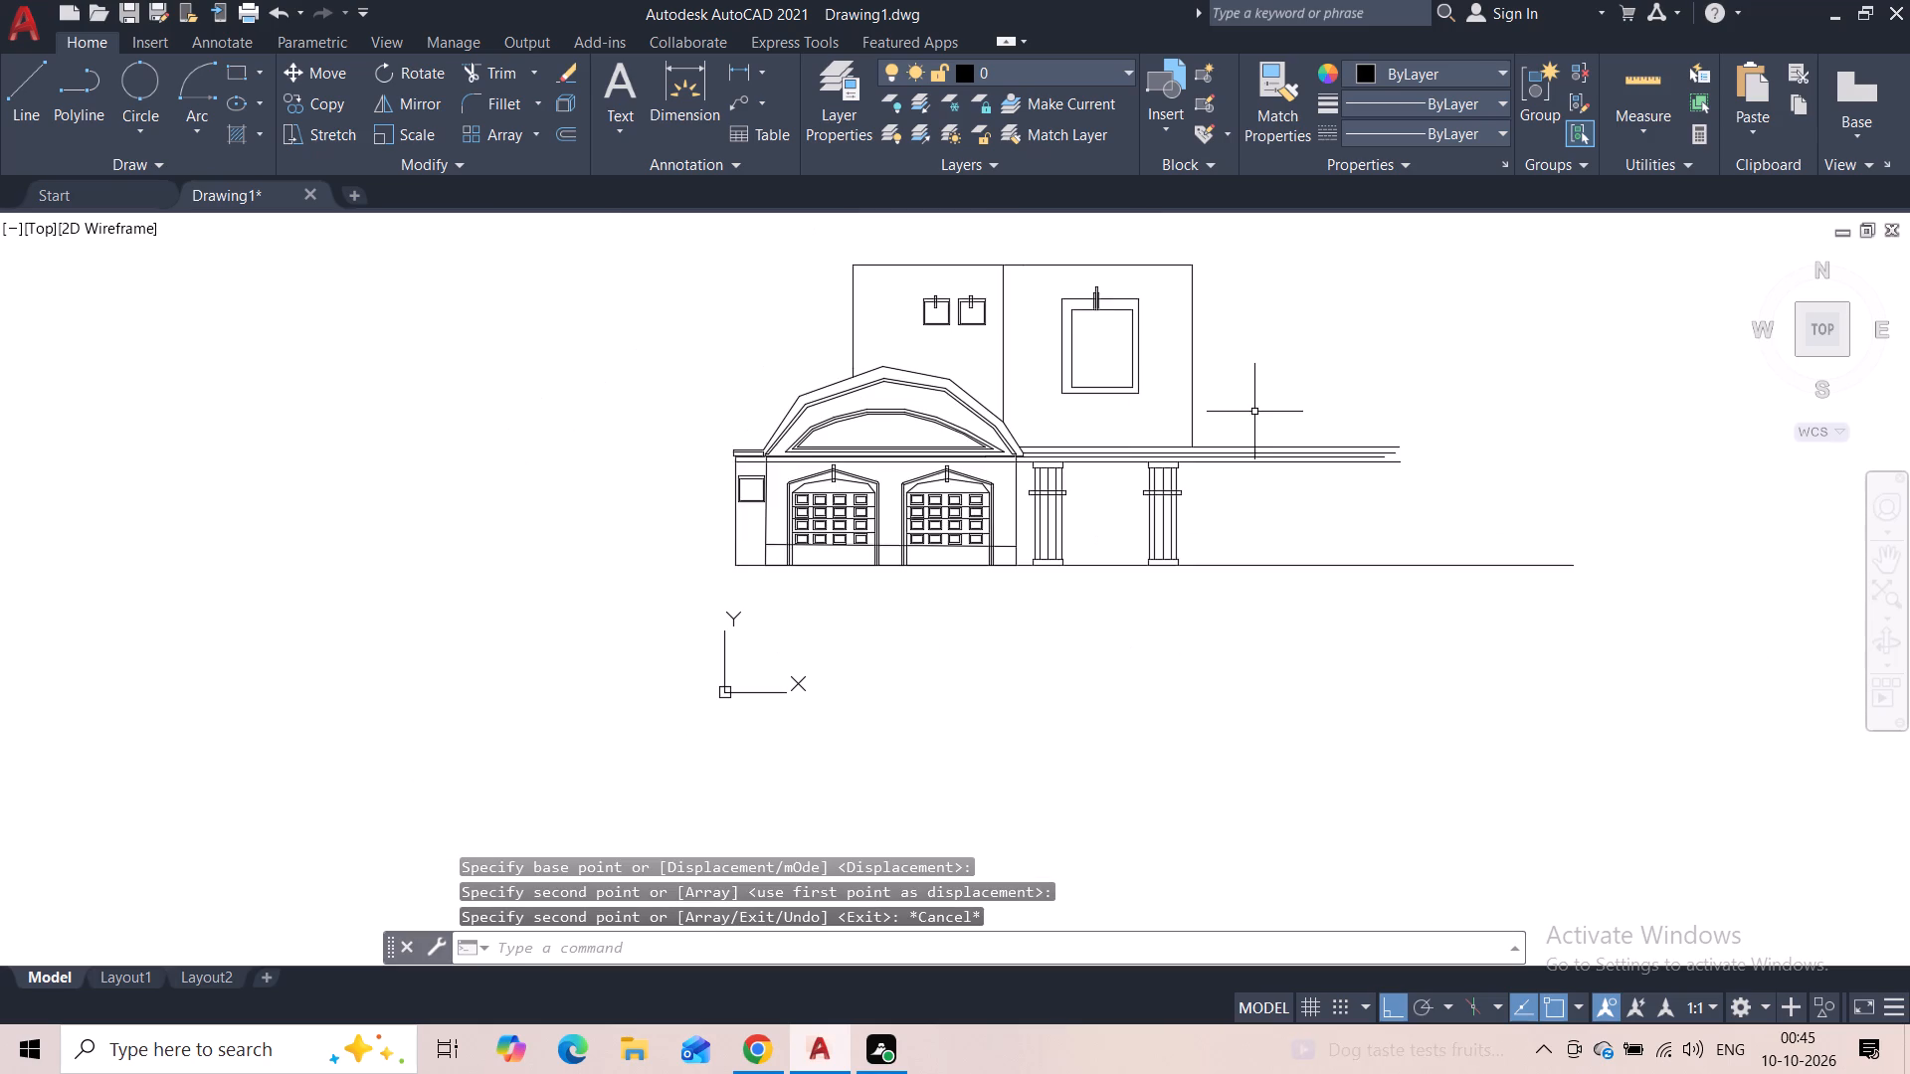
pyautogui.moveTo(1265, 378); pyautogui.dragTo(1226, 409, button='middle')
pyautogui.scroll(2, 1121, 477)
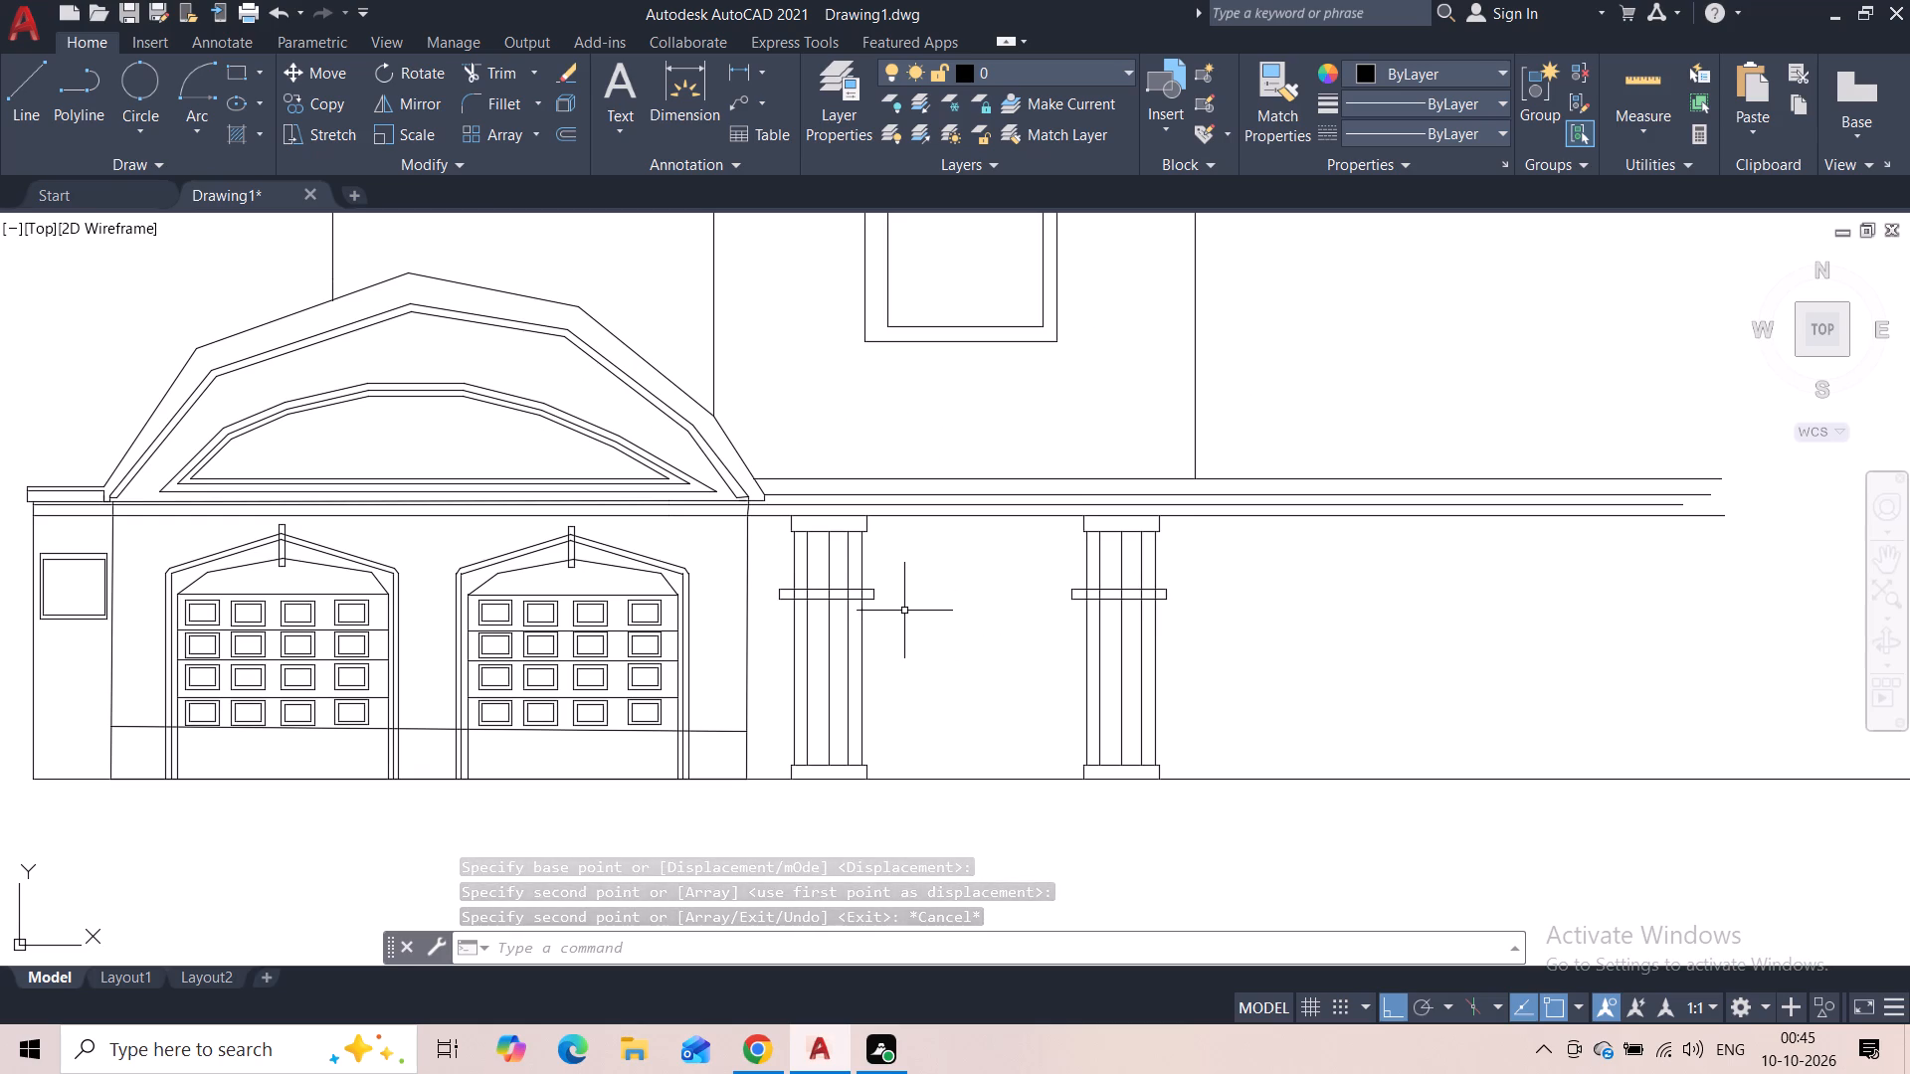
pyautogui.click(227, 69)
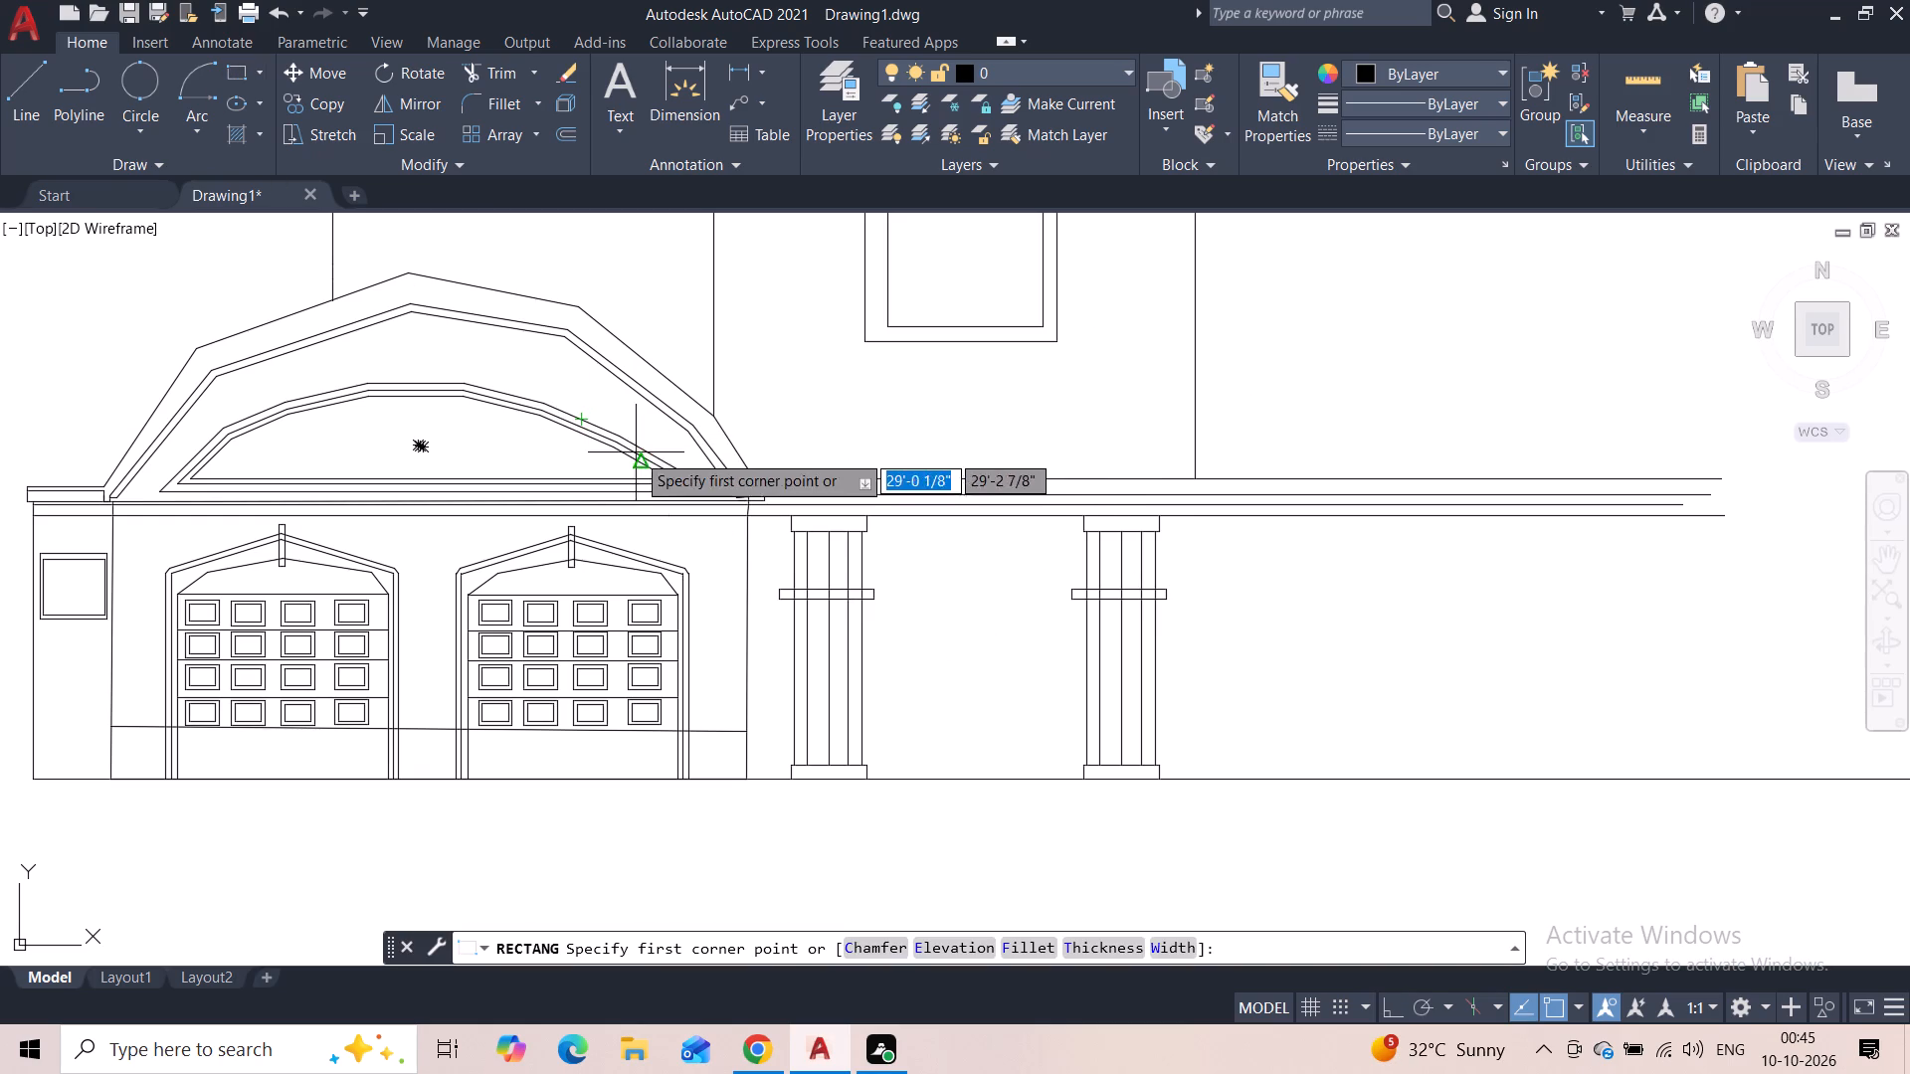
pyautogui.click(897, 519)
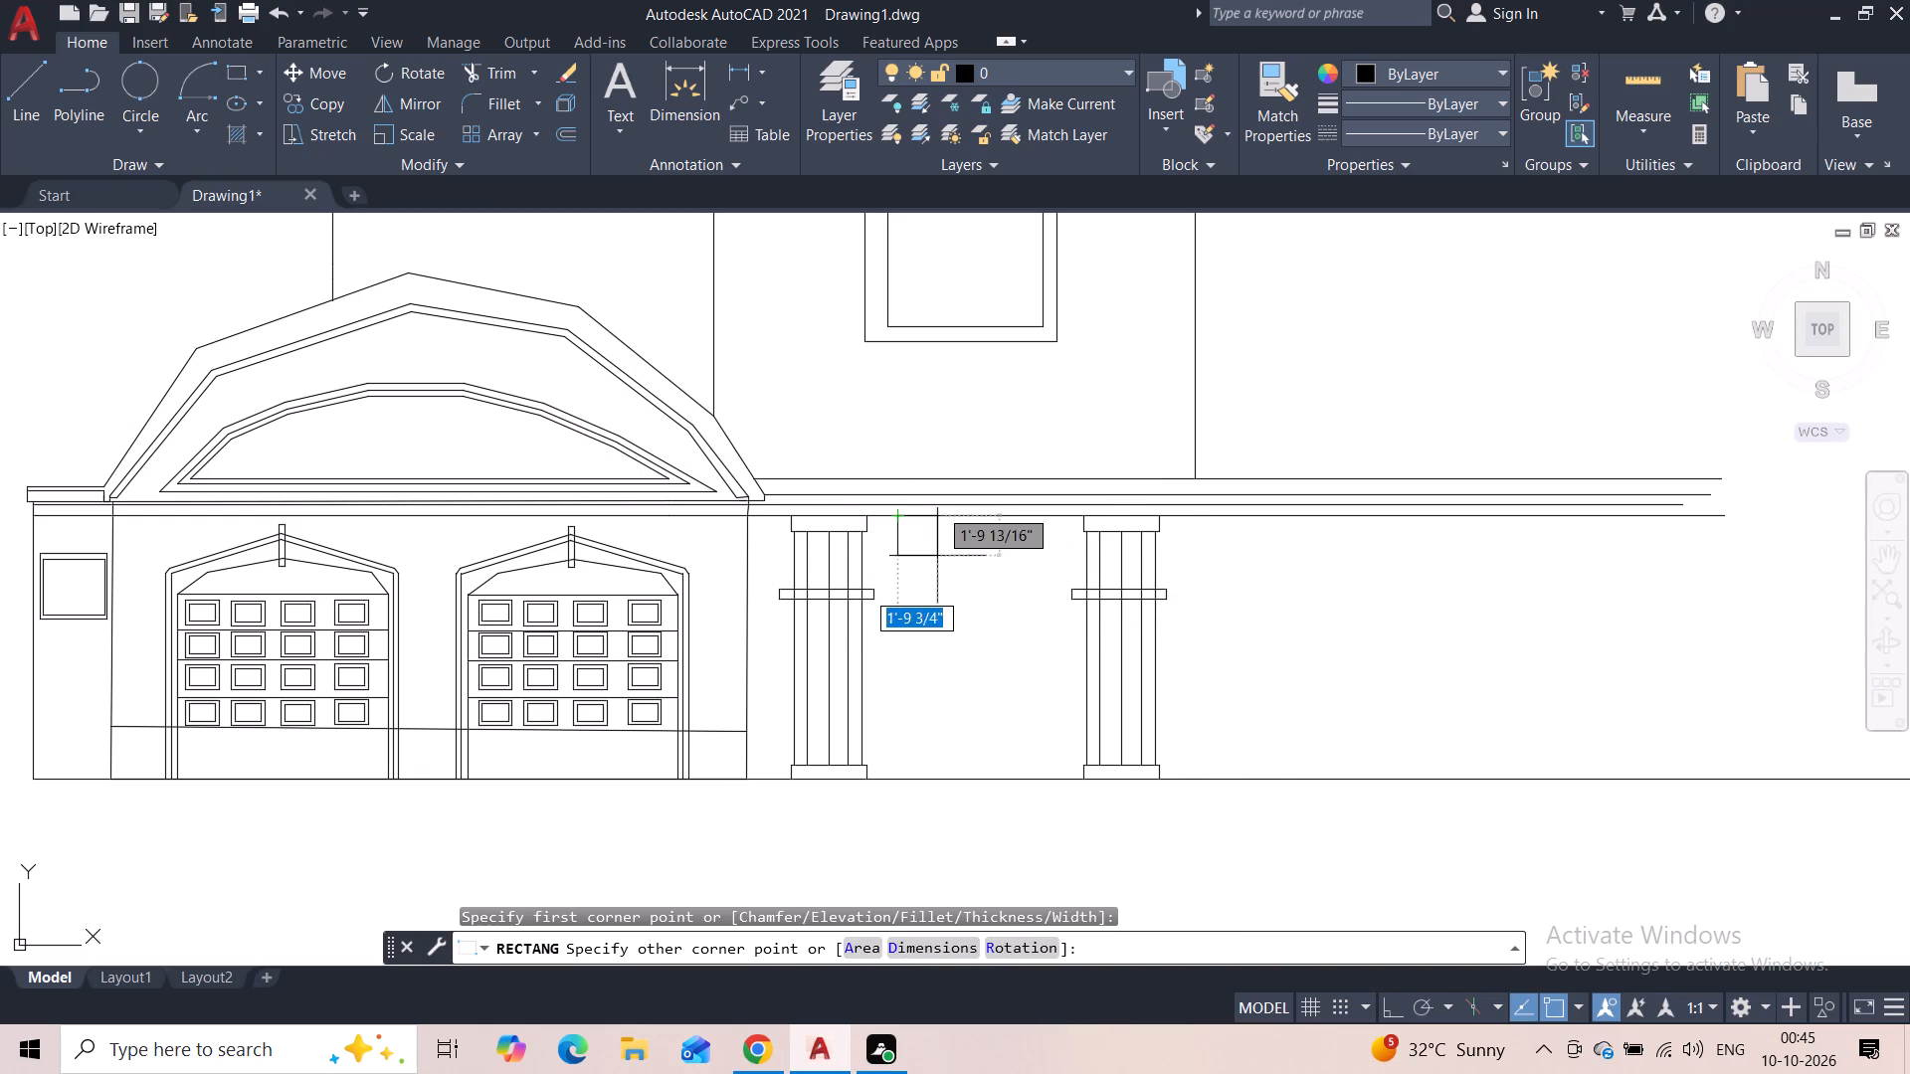
pyautogui.click(1057, 569)
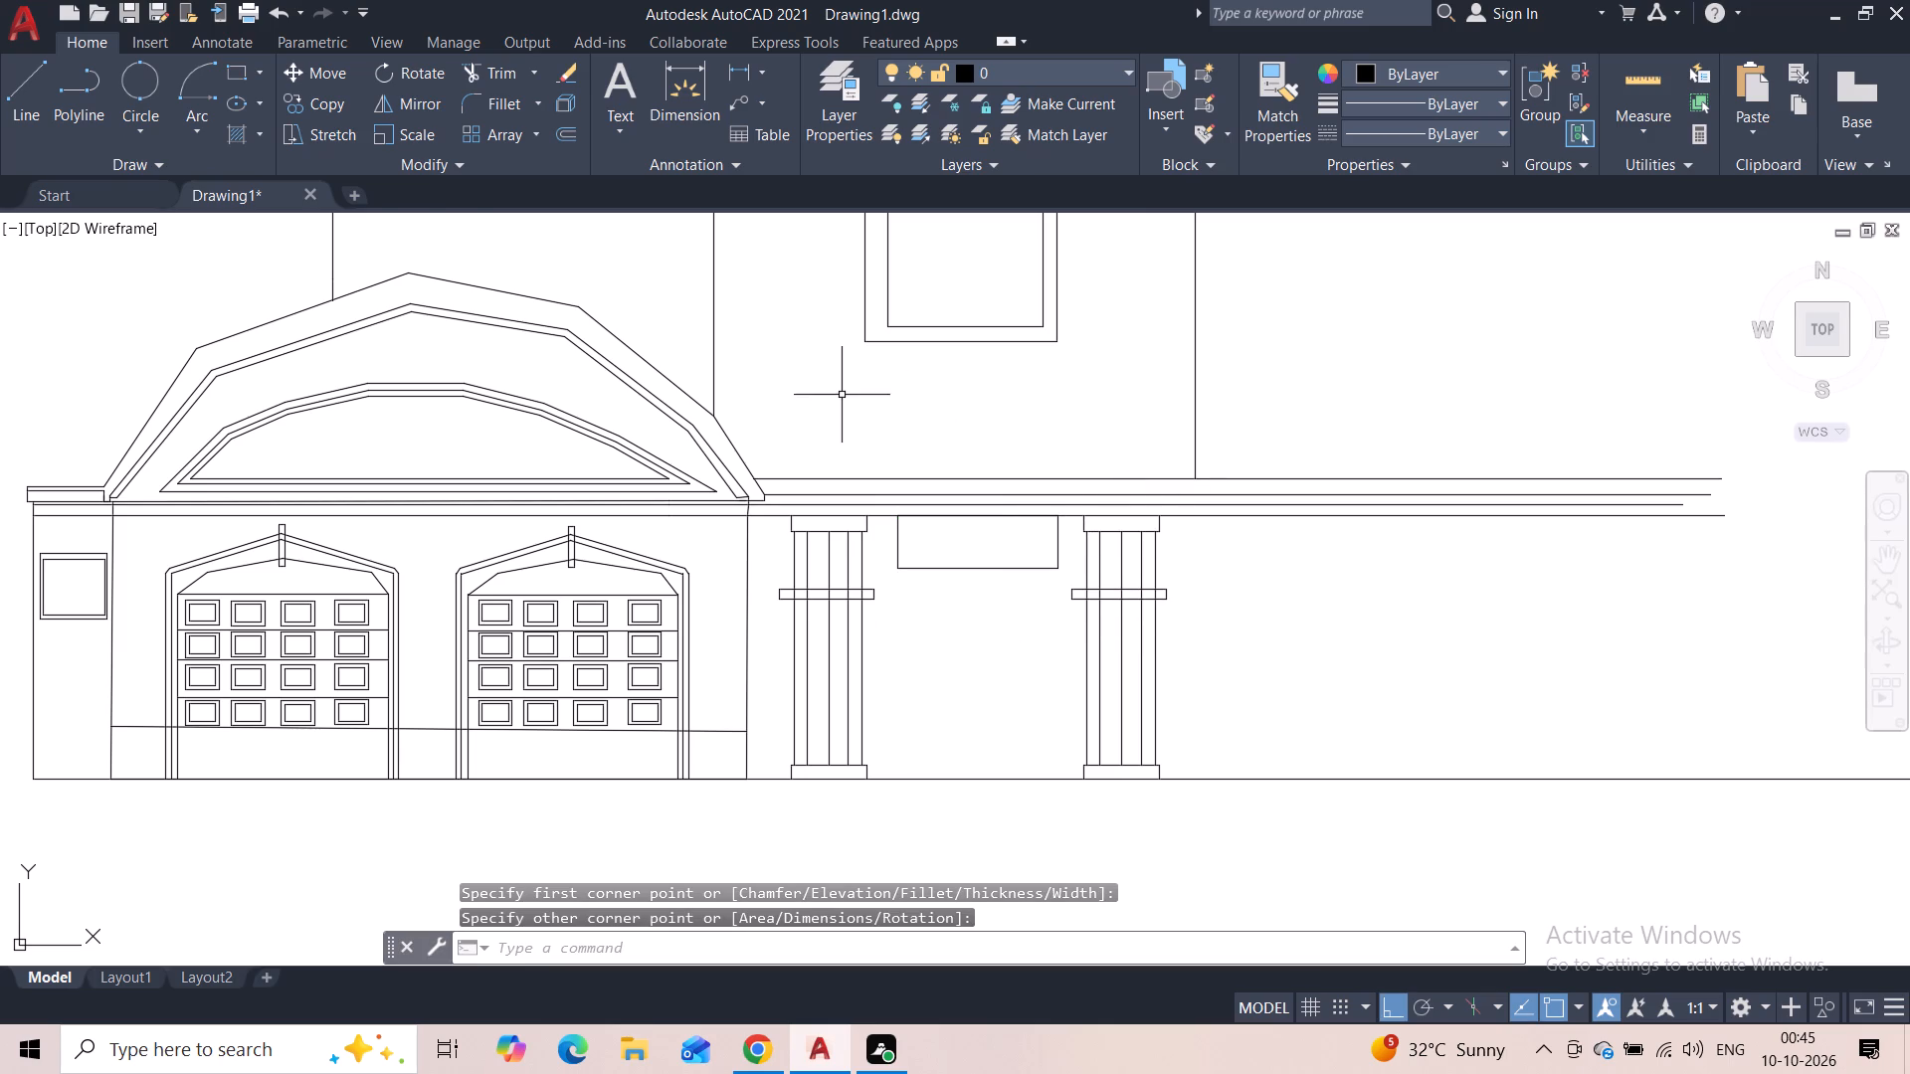
# Draw a door rectangle about 7'-6" wide and 8'-0" high below the panel, aligned with its left edge and reaching the ground line.
pyautogui.click(241, 71)
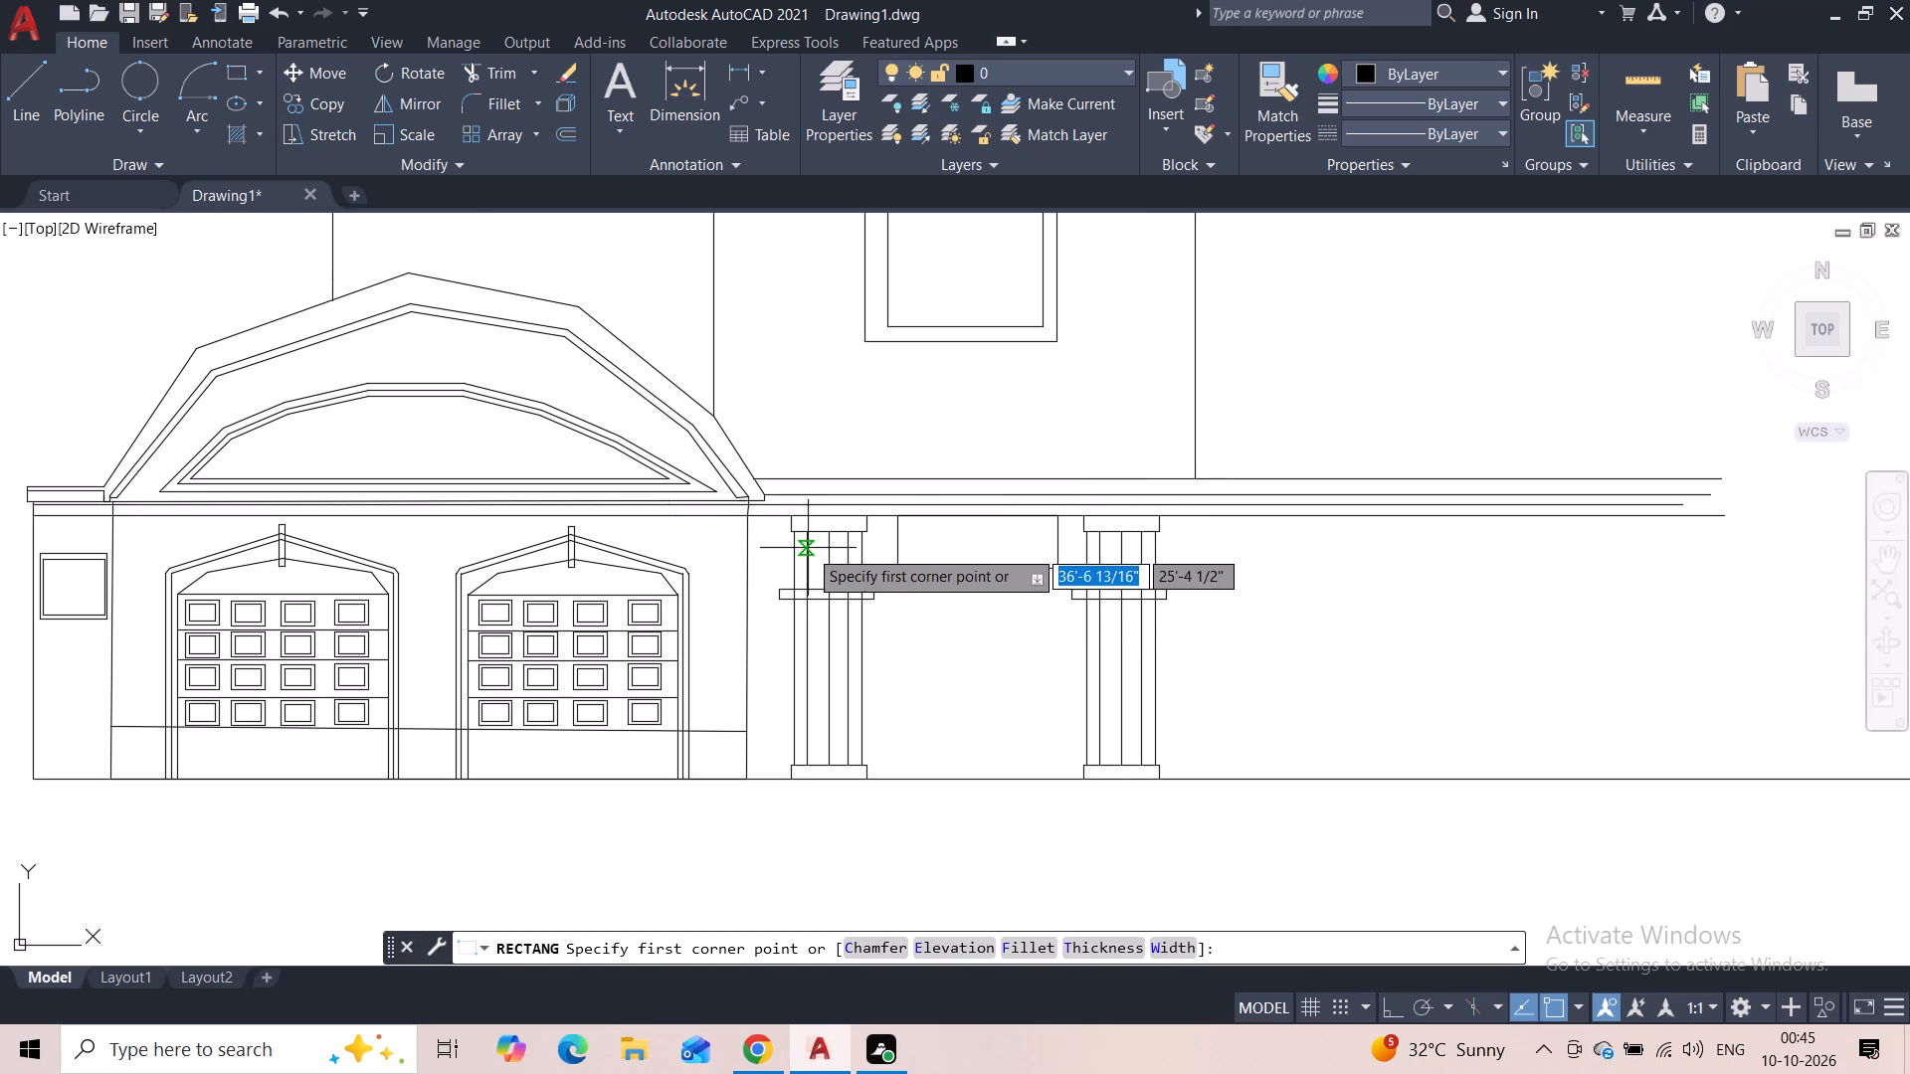
pyautogui.click(906, 605)
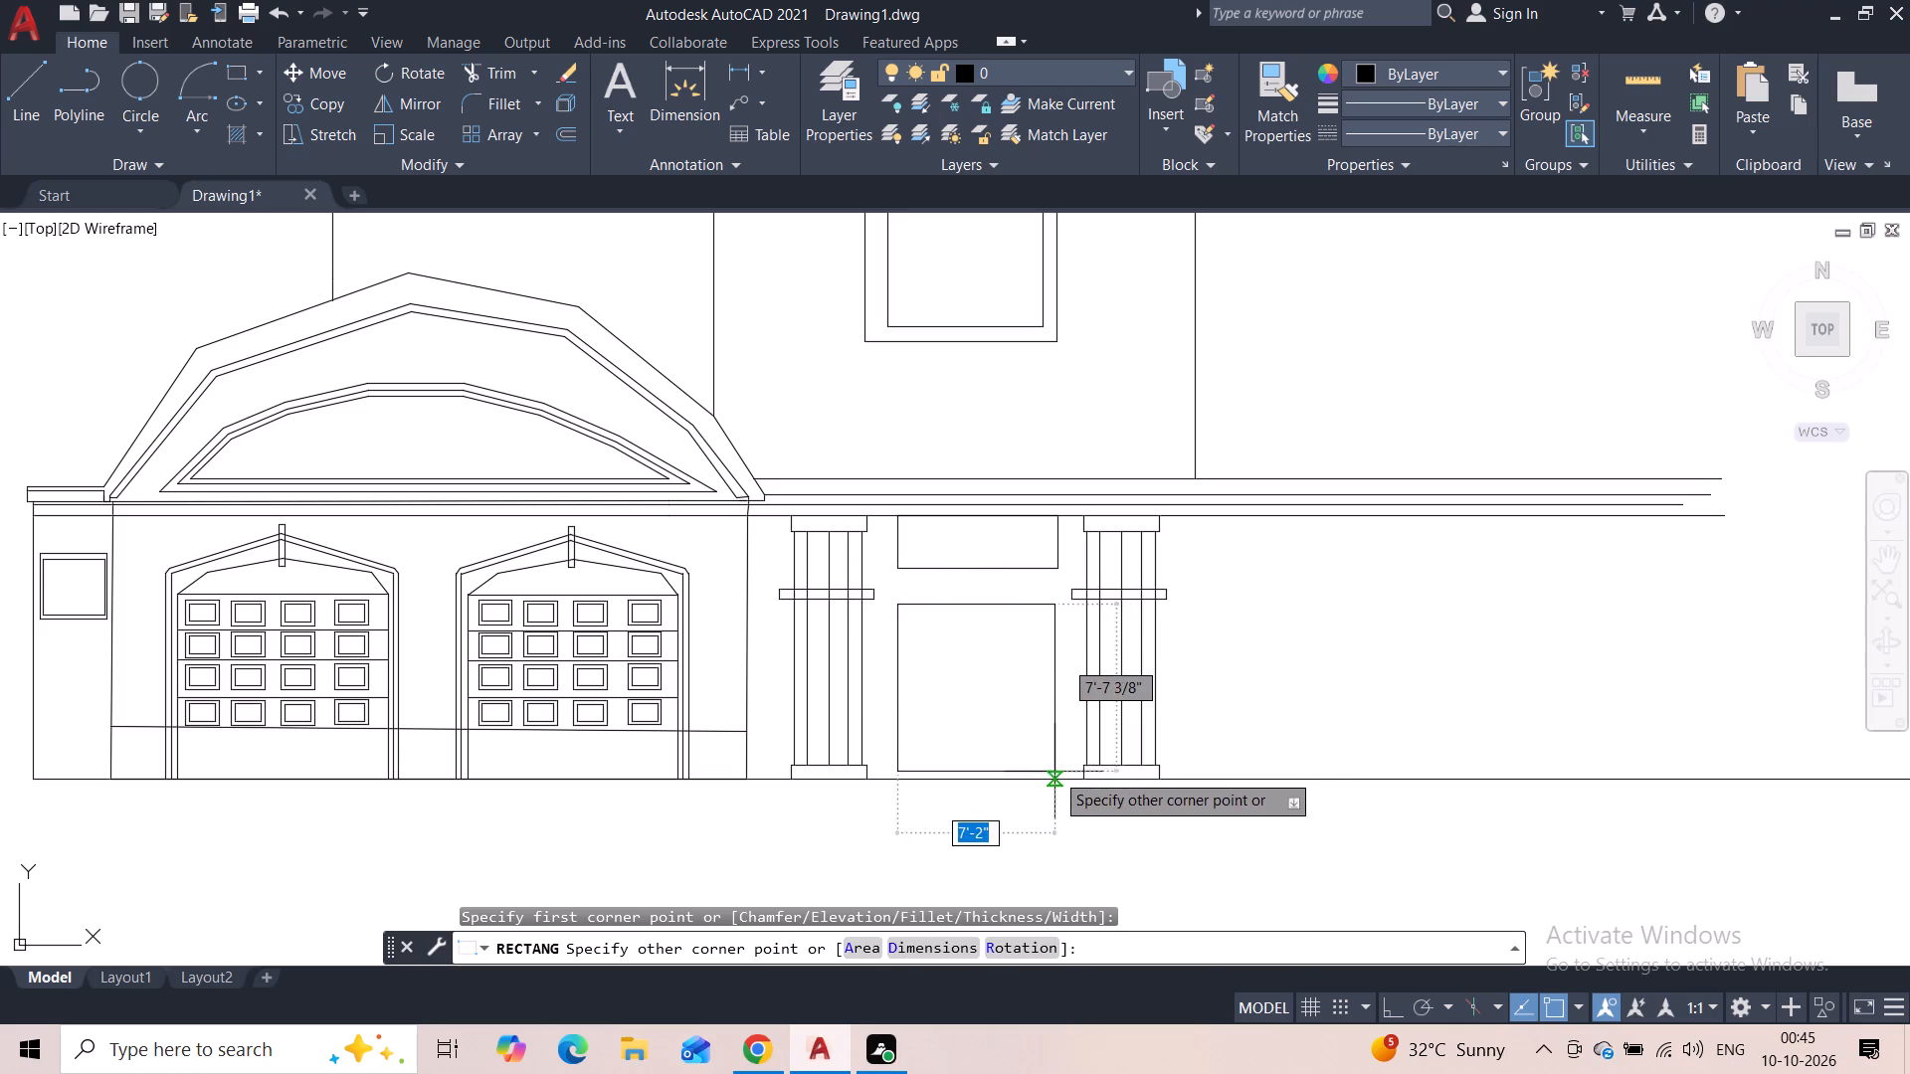
pyautogui.scroll(3, 1059, 778)
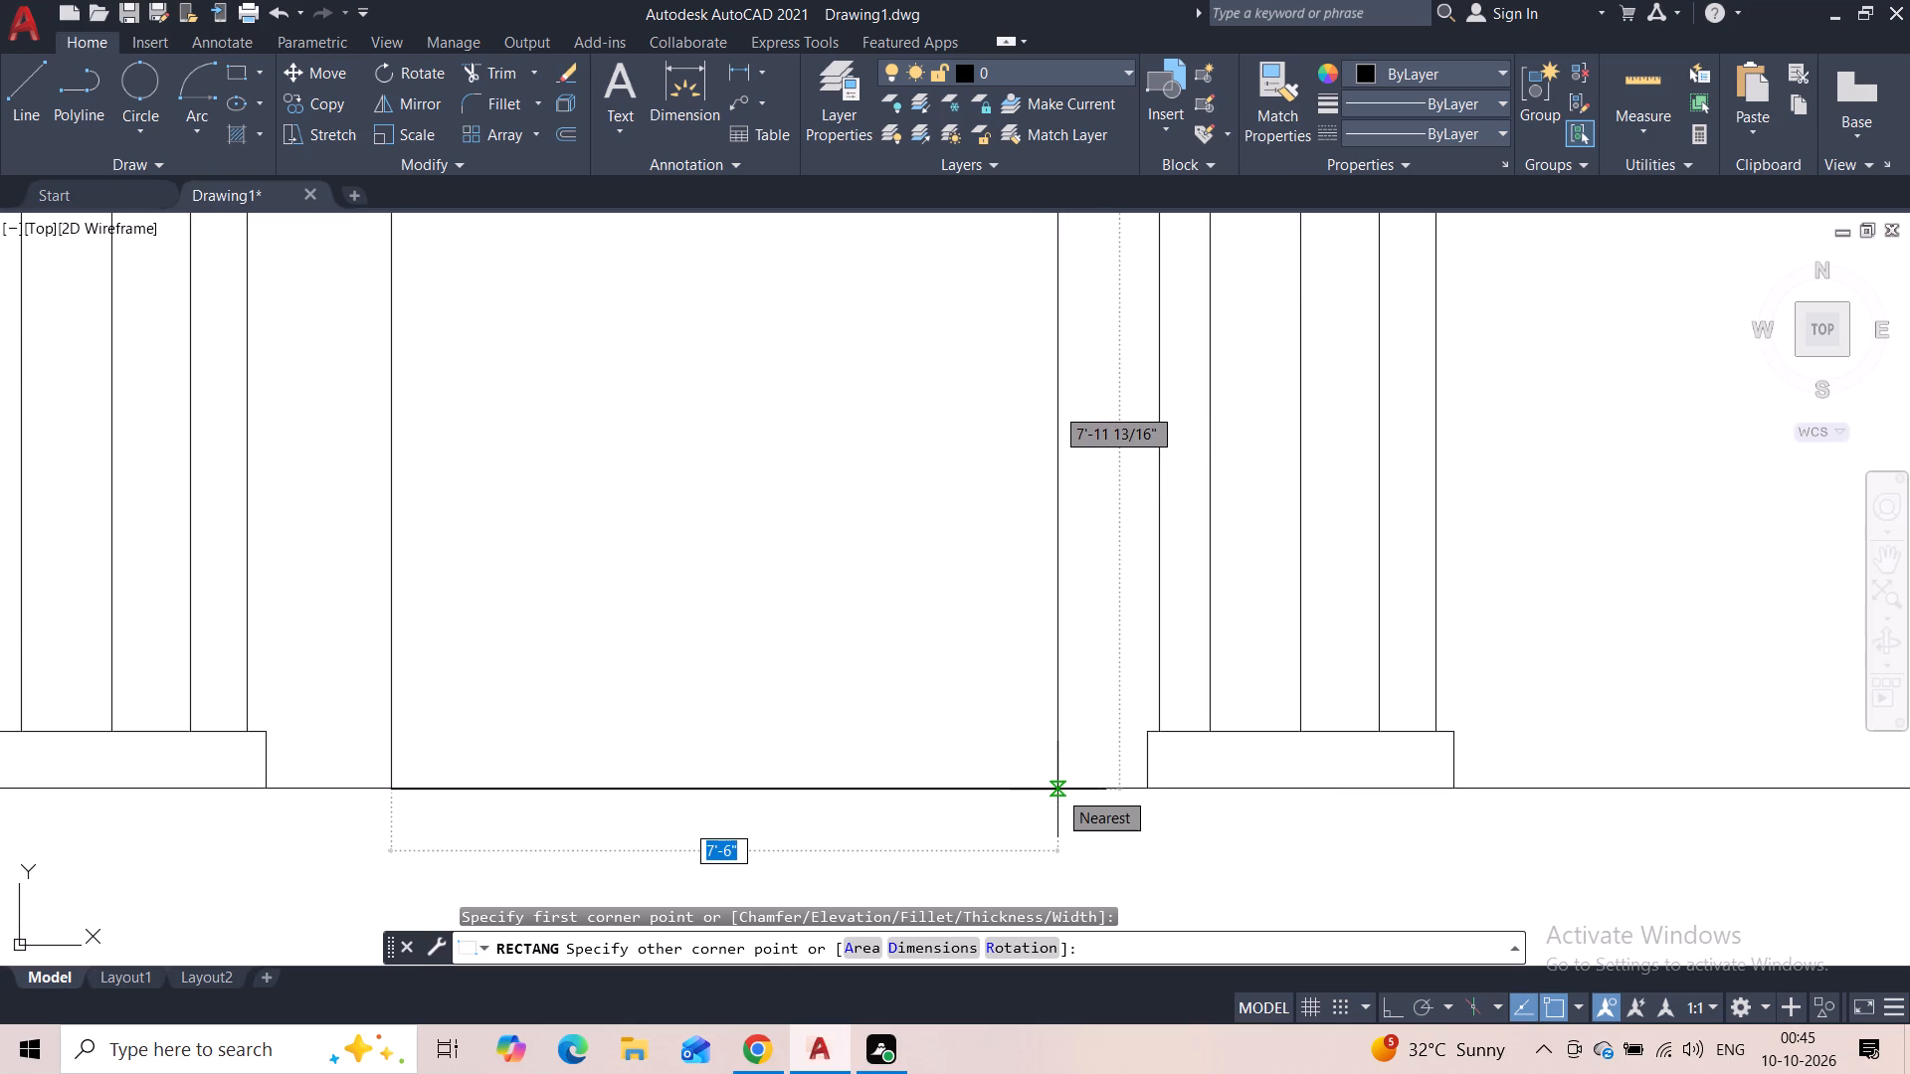
pyautogui.click(1057, 790)
# Draw a vertical line from the midpoint of the door's top edge to the ground, dividing it into two leaves.
pyautogui.scroll(-2, 978, 608)
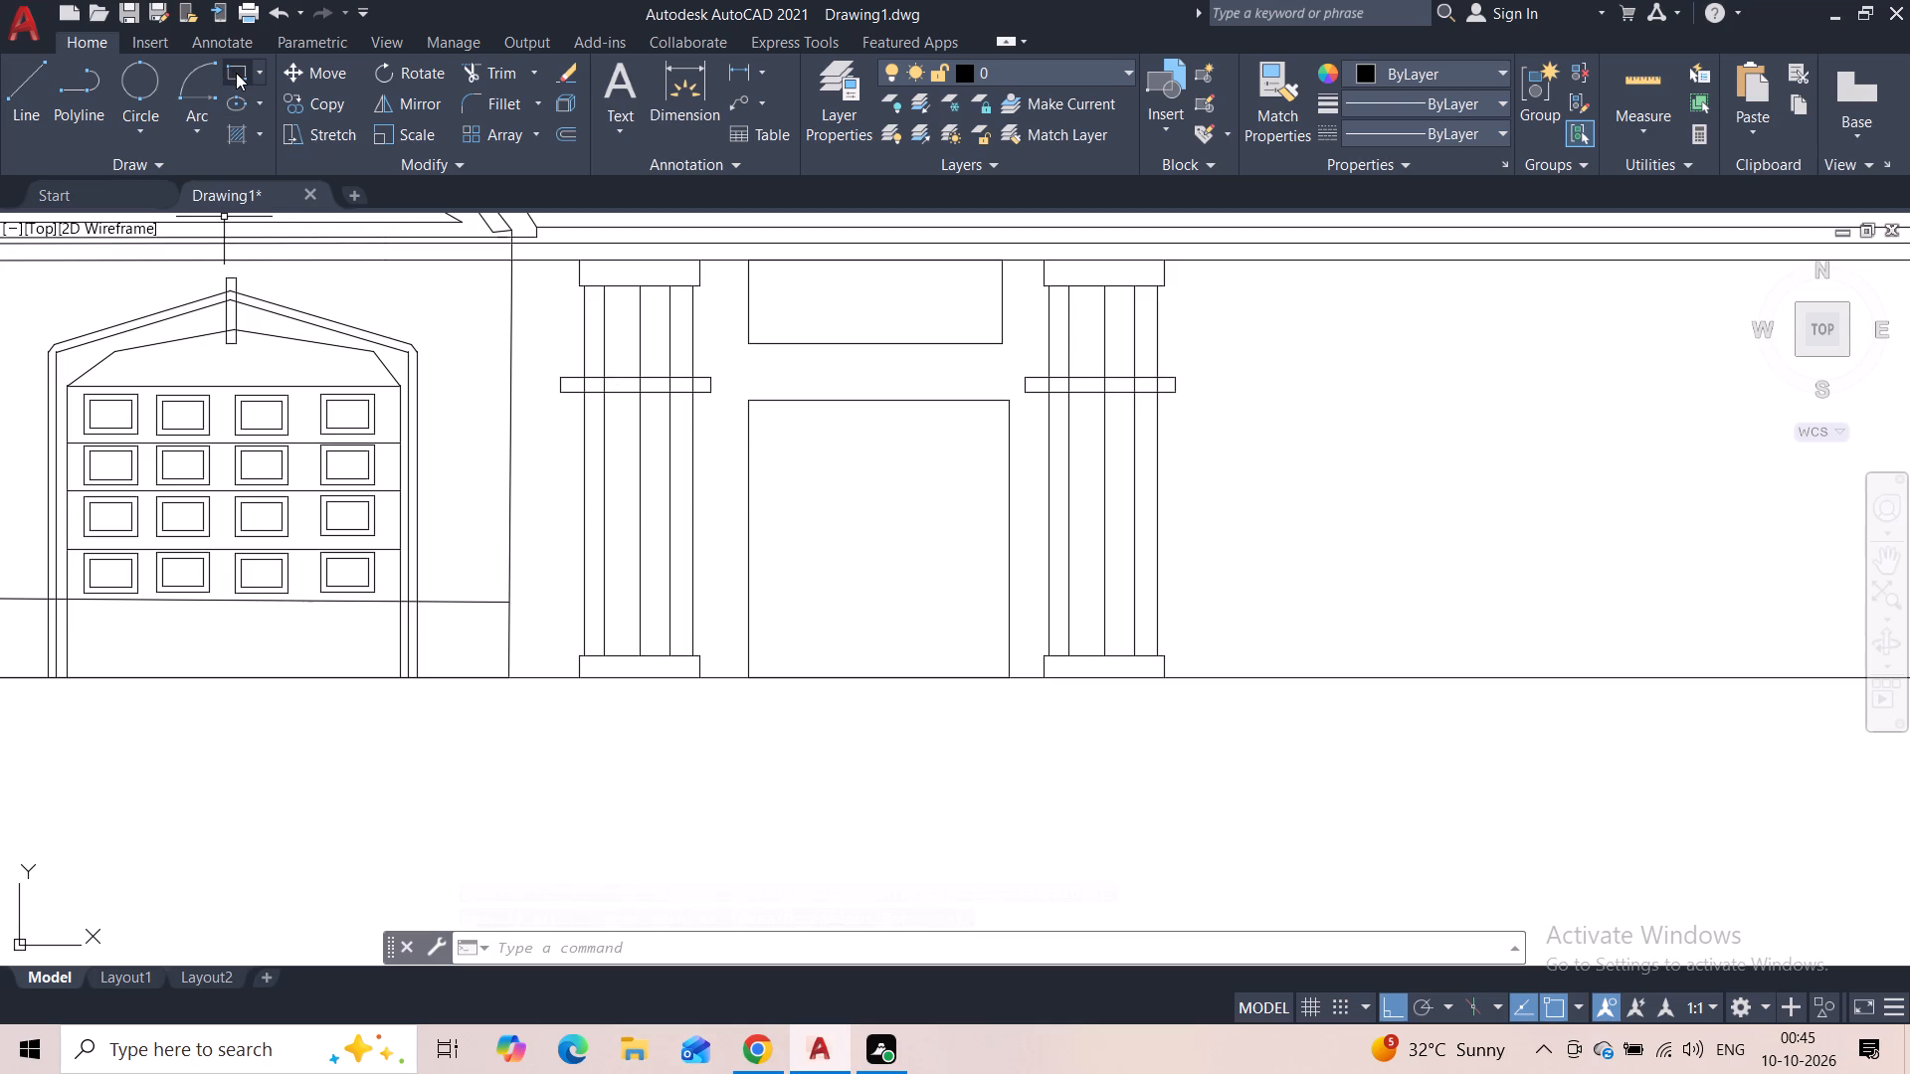
pyautogui.click(18, 76)
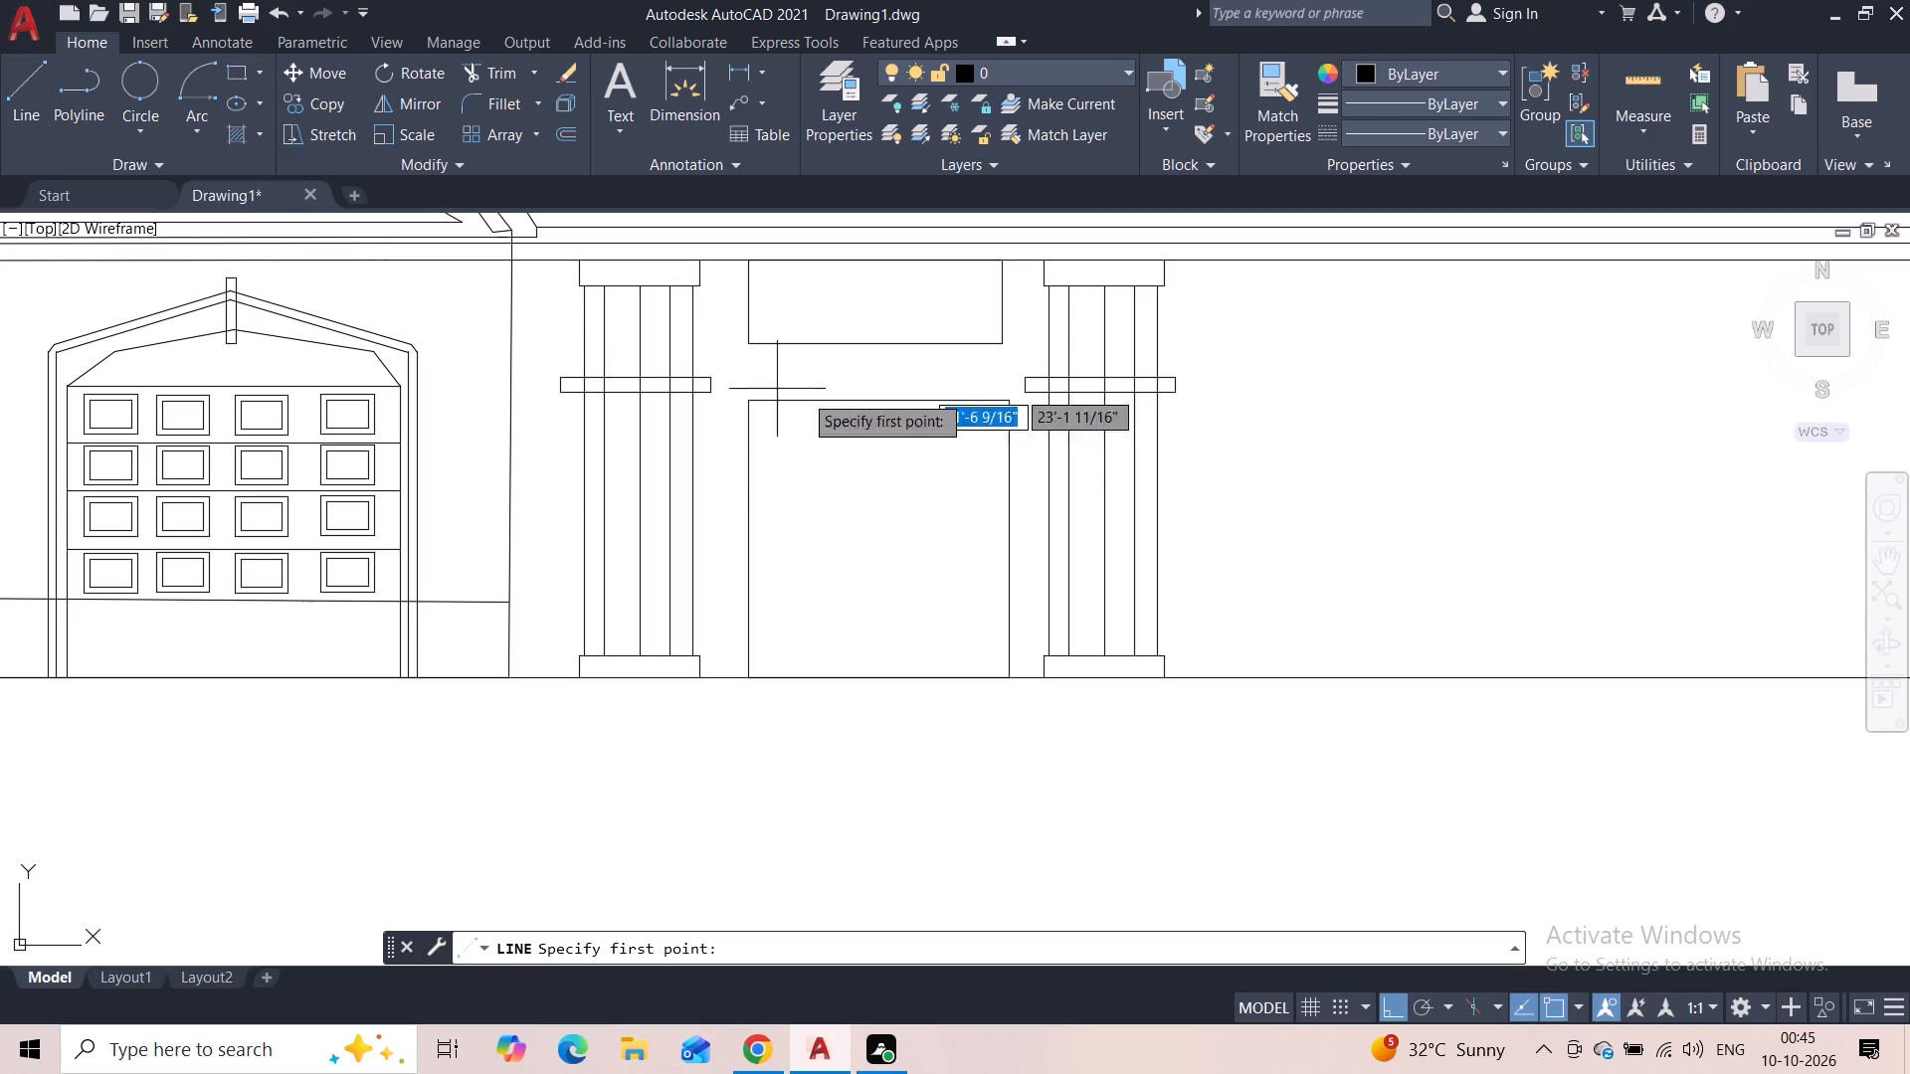
pyautogui.click(876, 410)
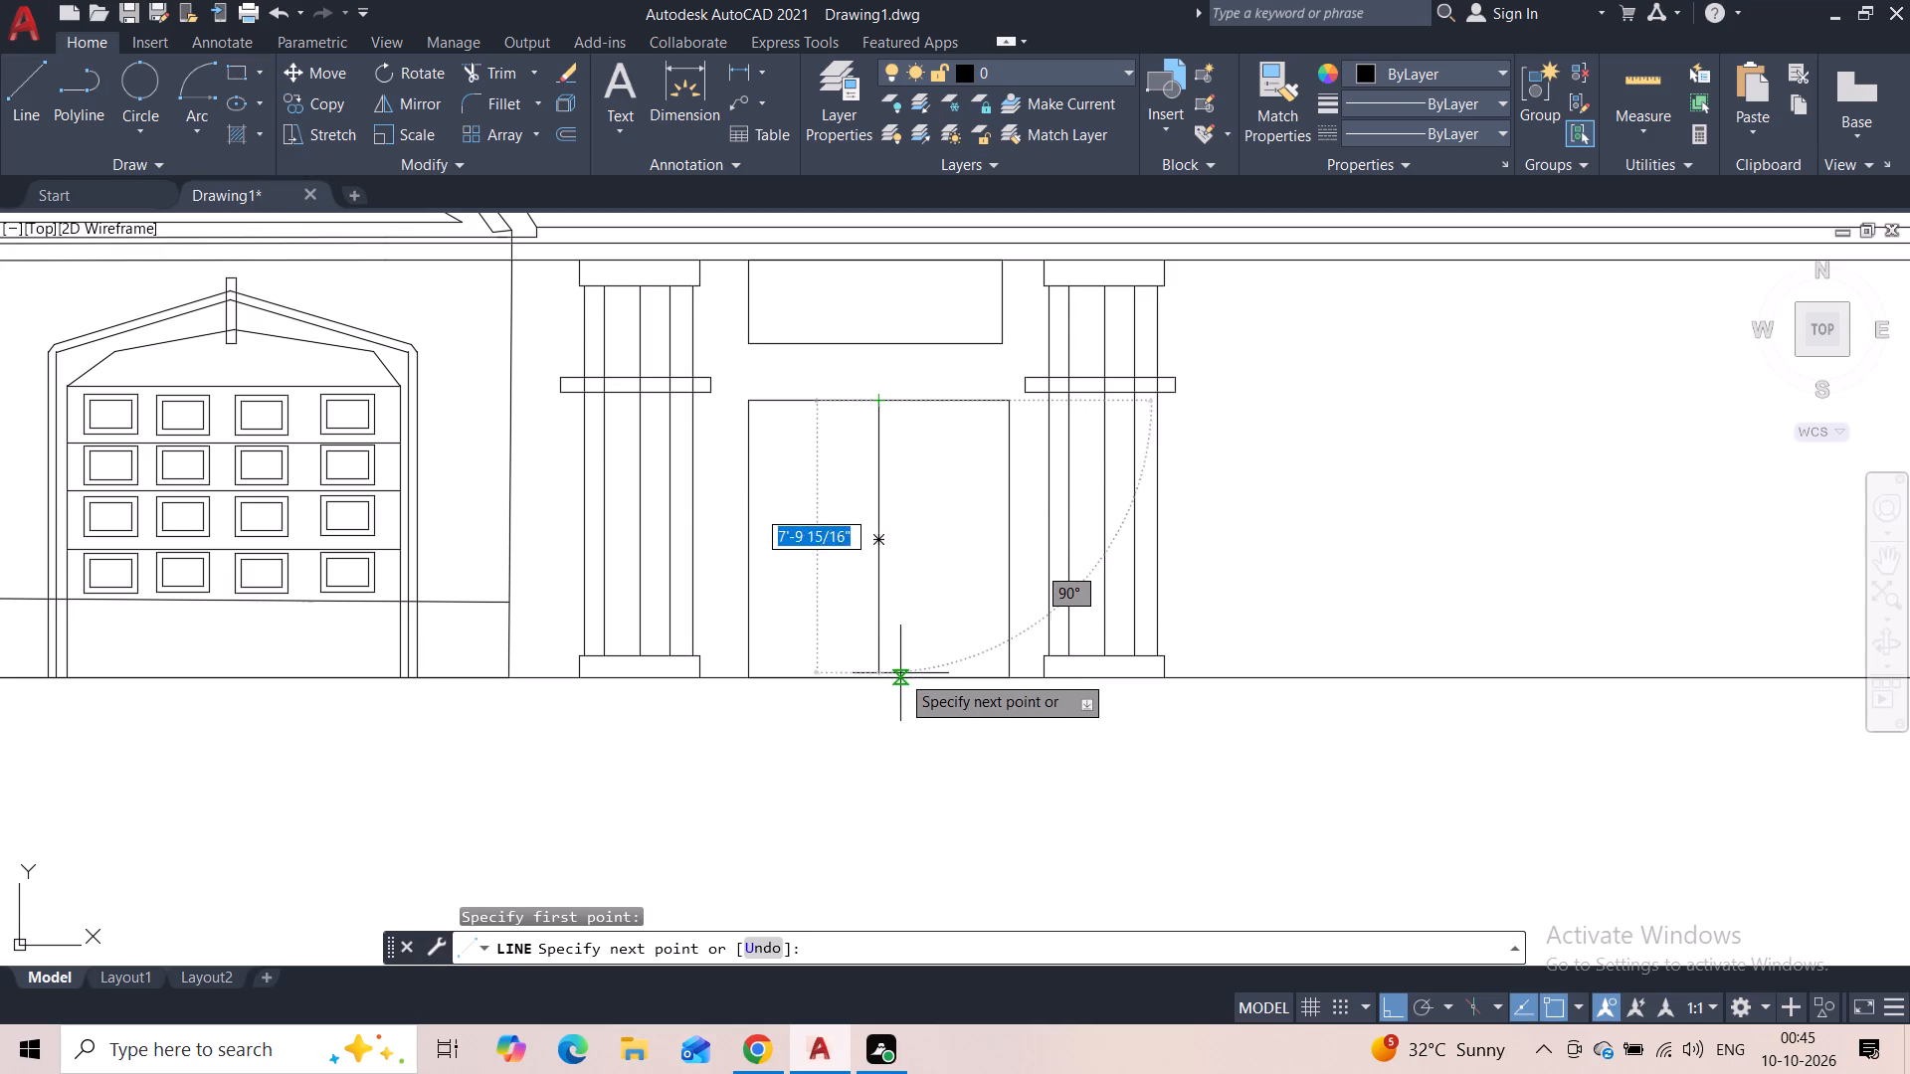
pyautogui.click(887, 676)
pyautogui.press('Escape')
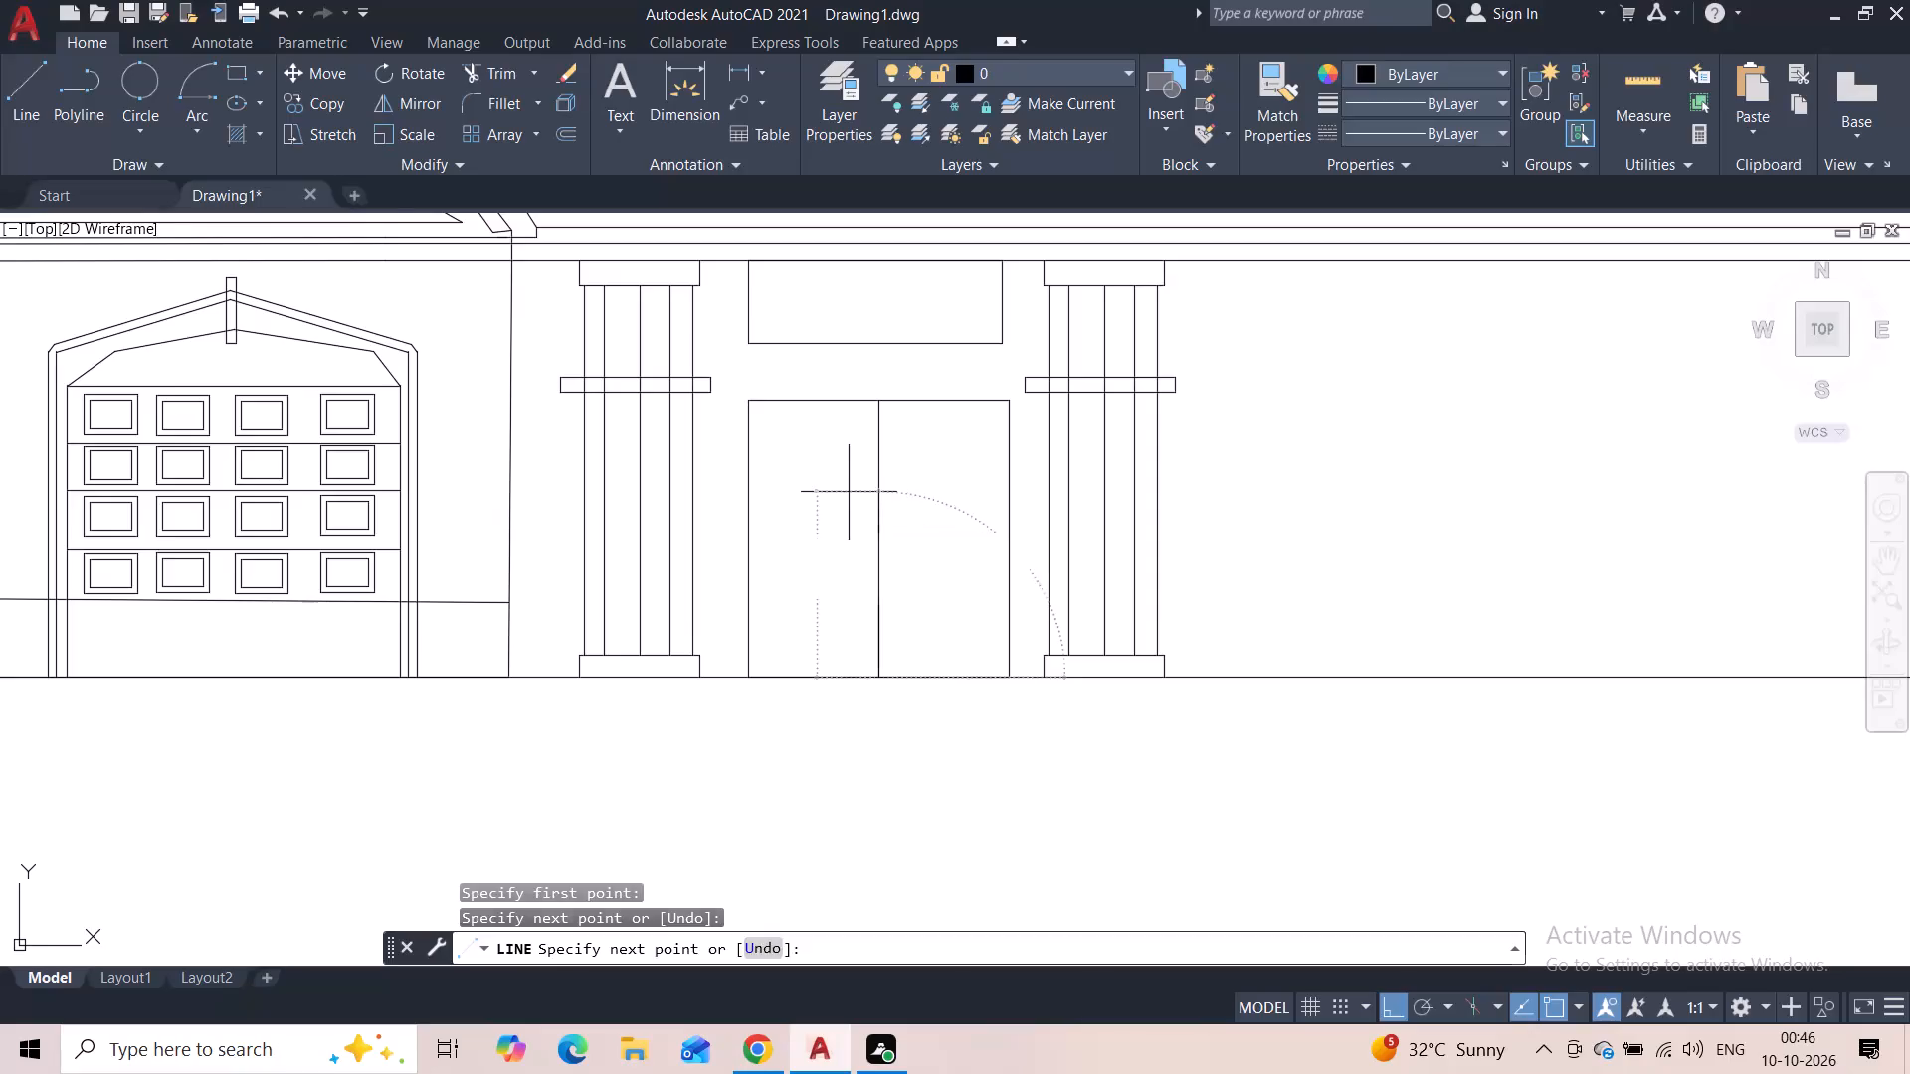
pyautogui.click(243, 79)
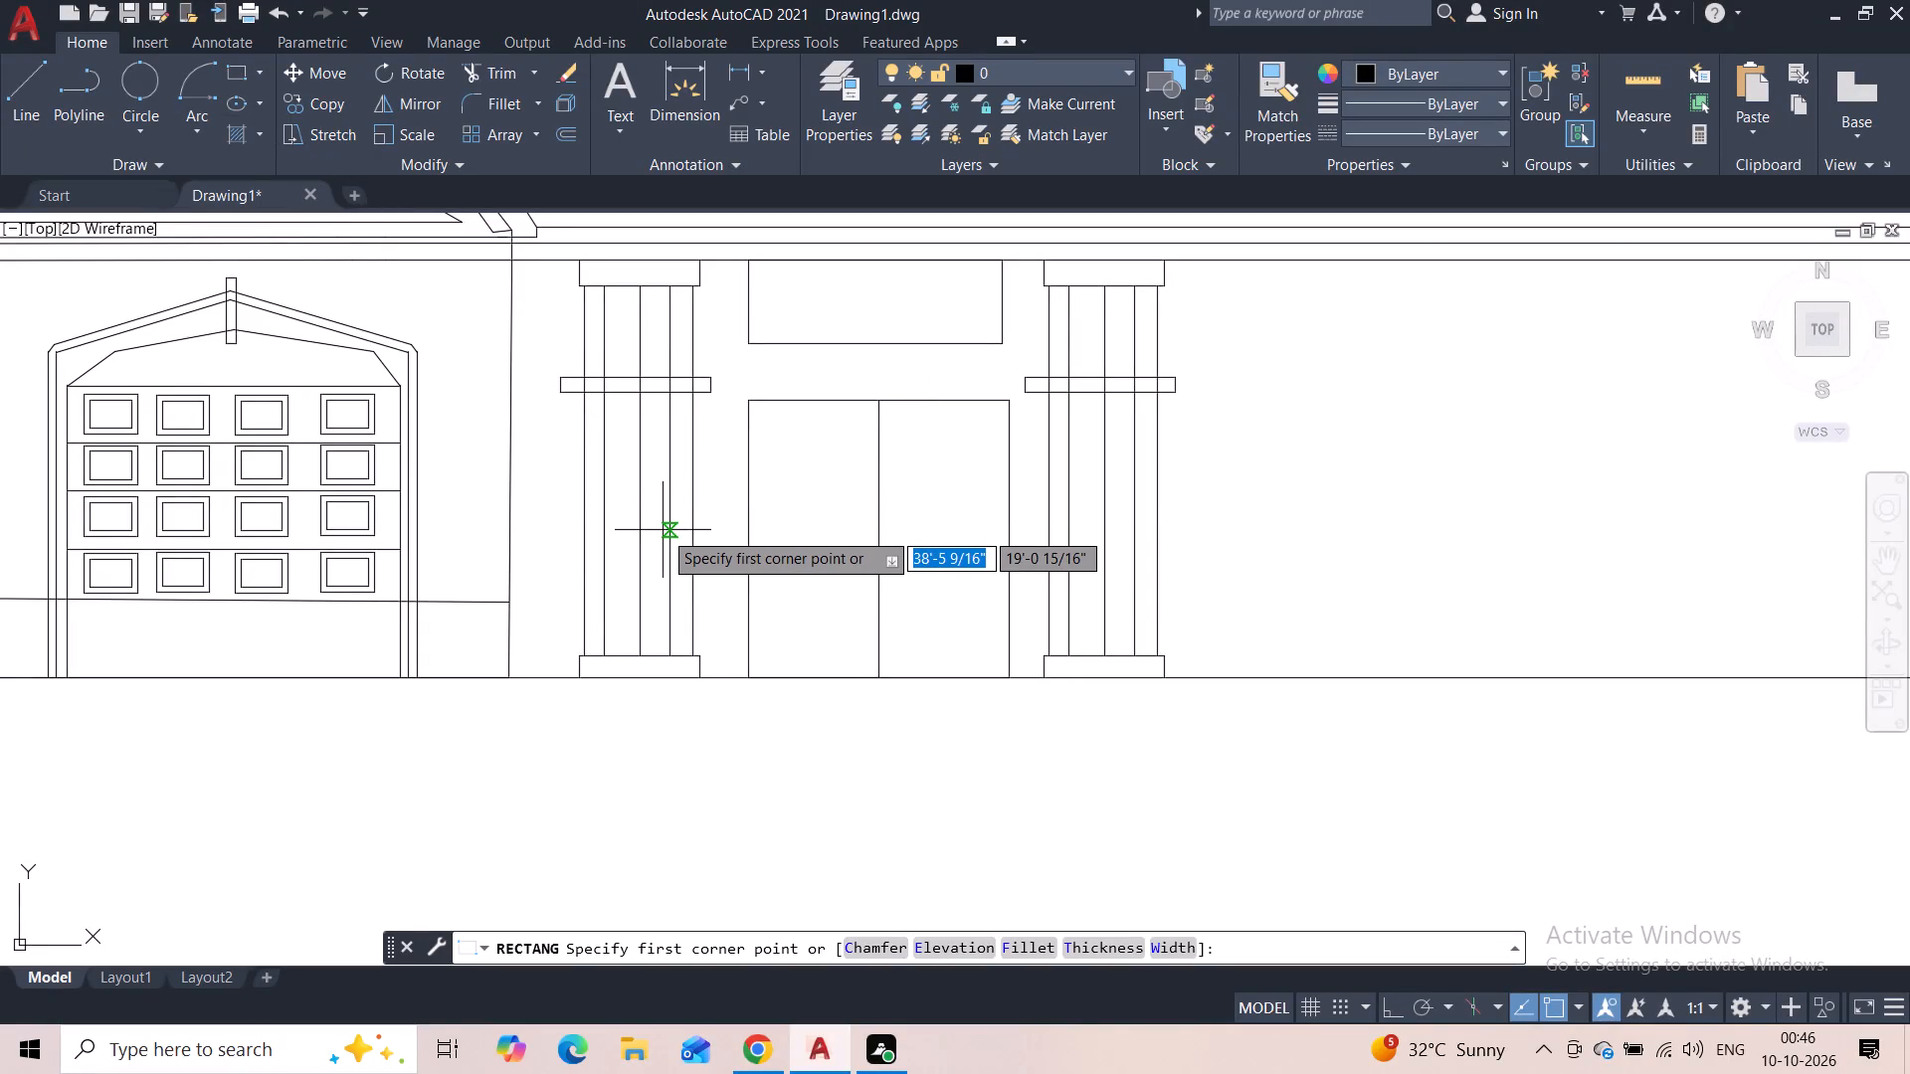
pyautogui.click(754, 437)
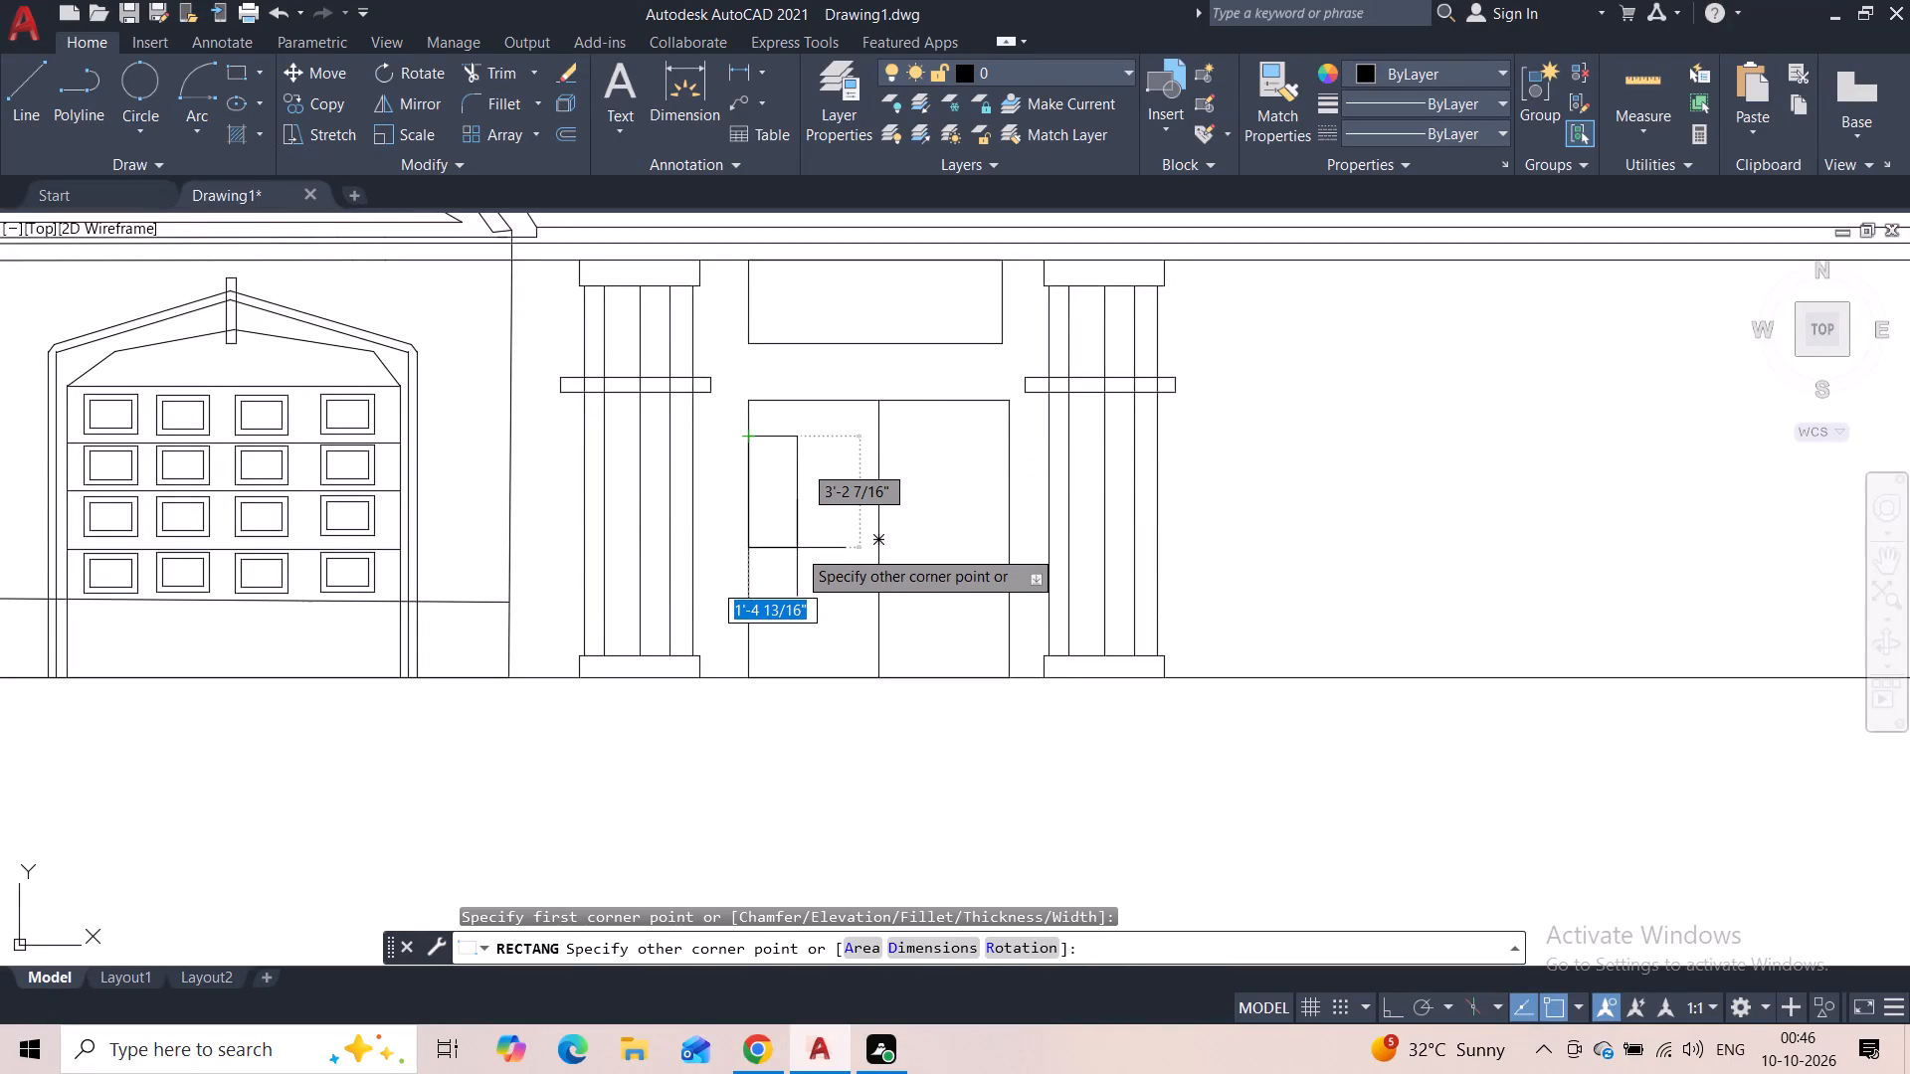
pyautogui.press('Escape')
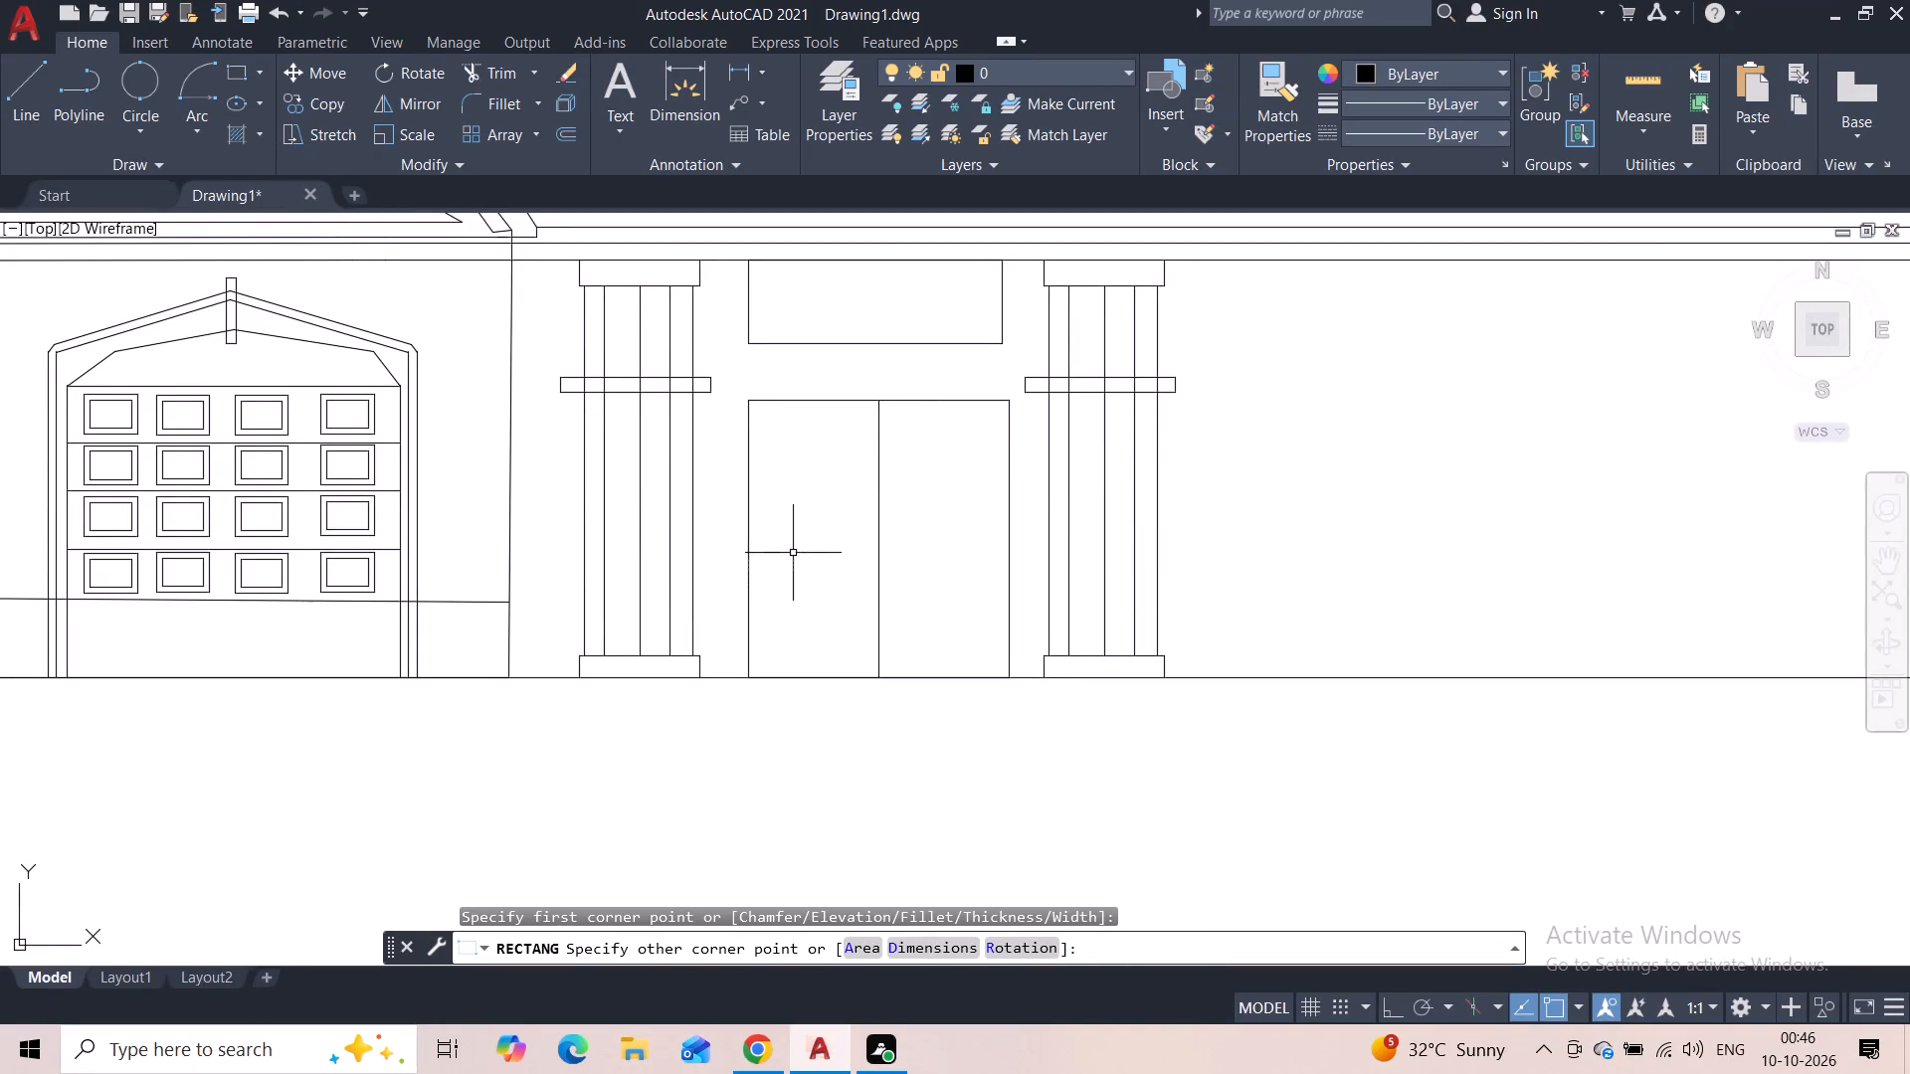
# Draw a narrow upright rectangle as a door panel in the upper outer part of the left leaf.
pyautogui.press('space')
pyautogui.scroll(2, 795, 467)
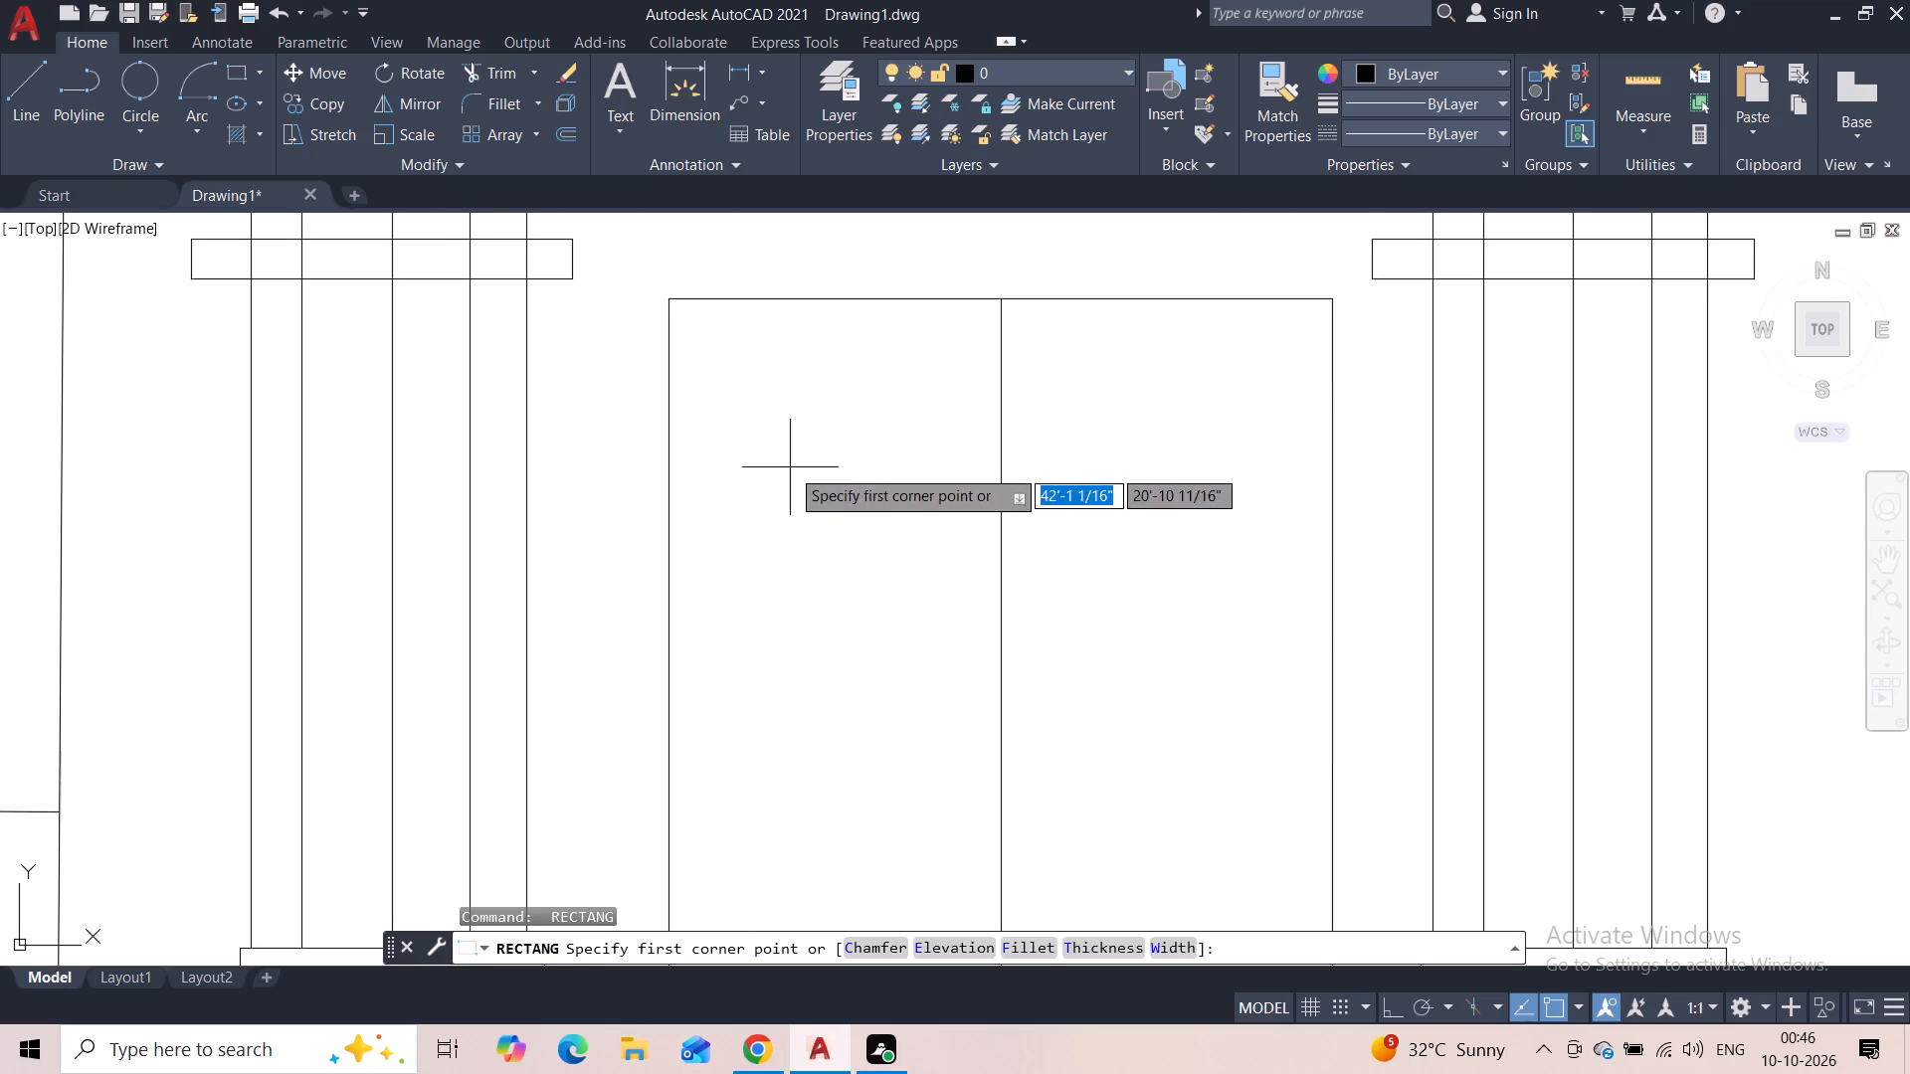
pyautogui.click(700, 385)
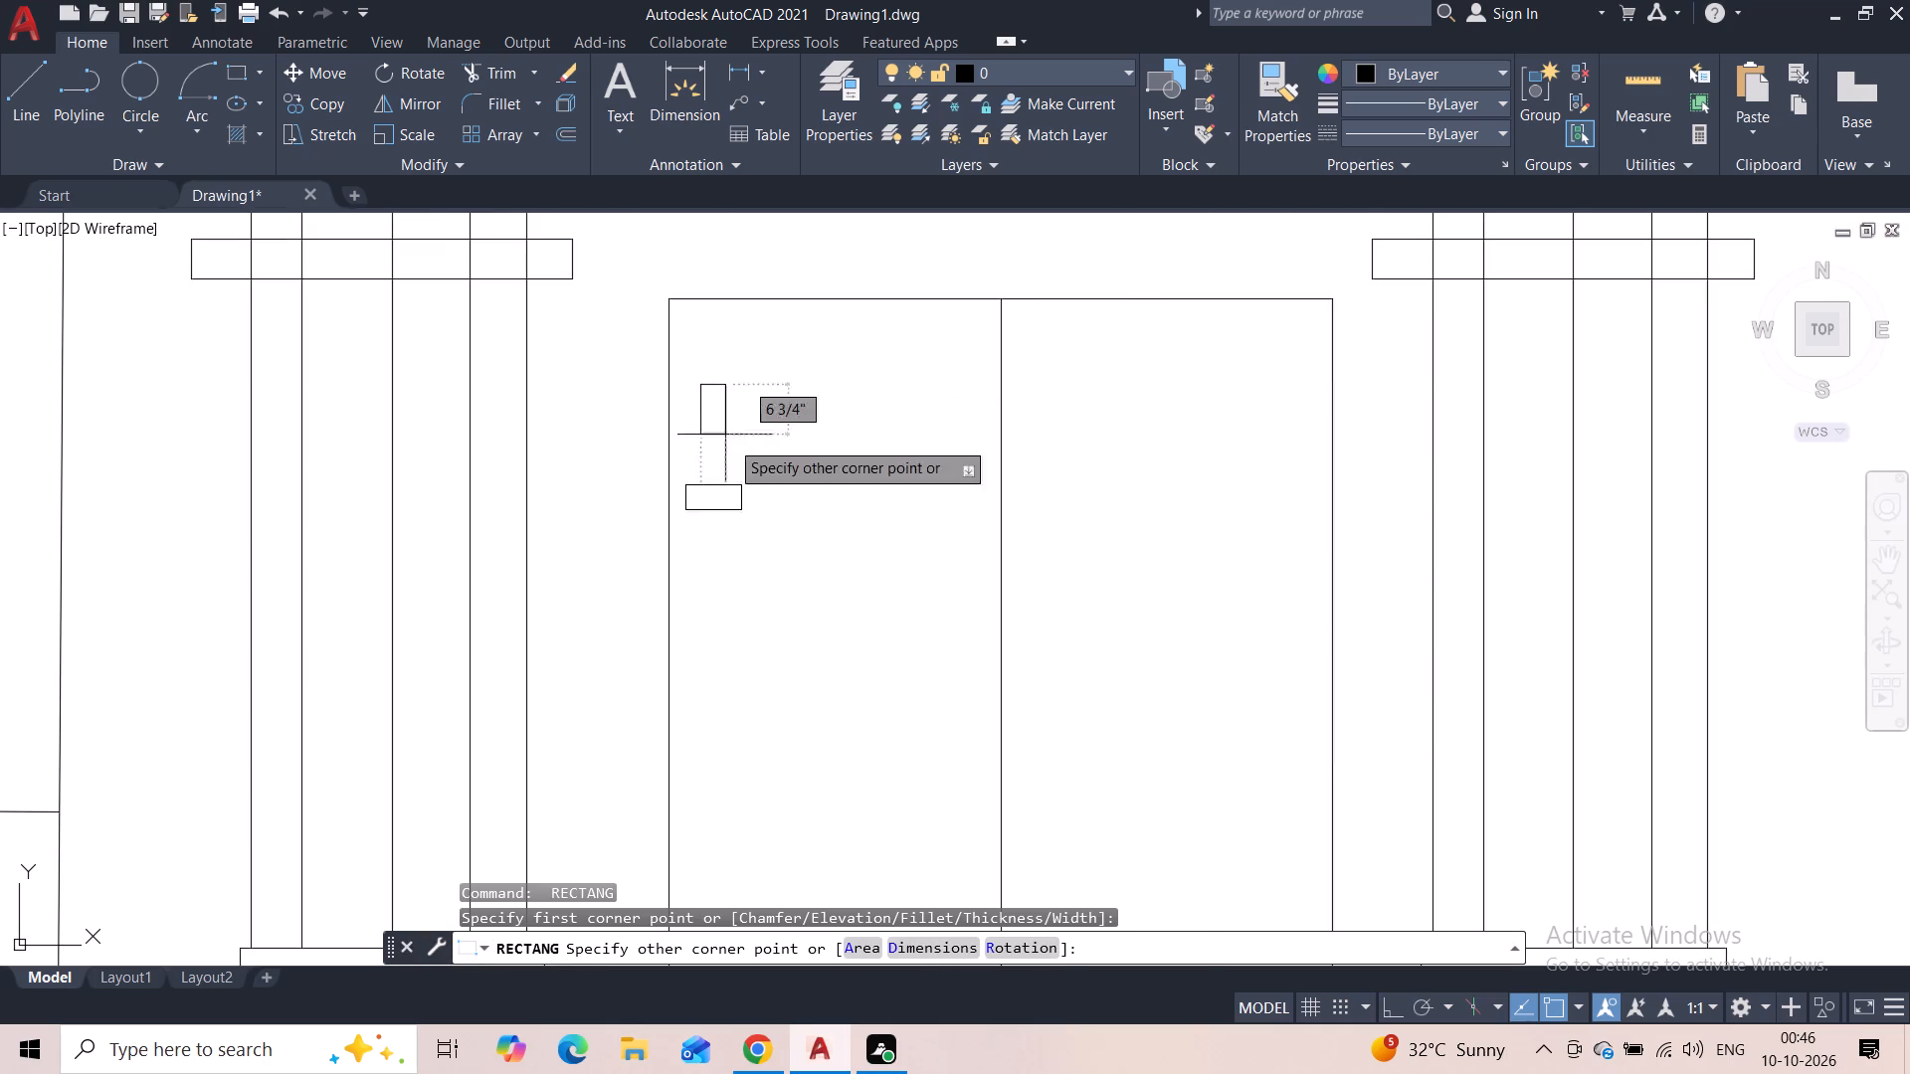
pyautogui.click(786, 628)
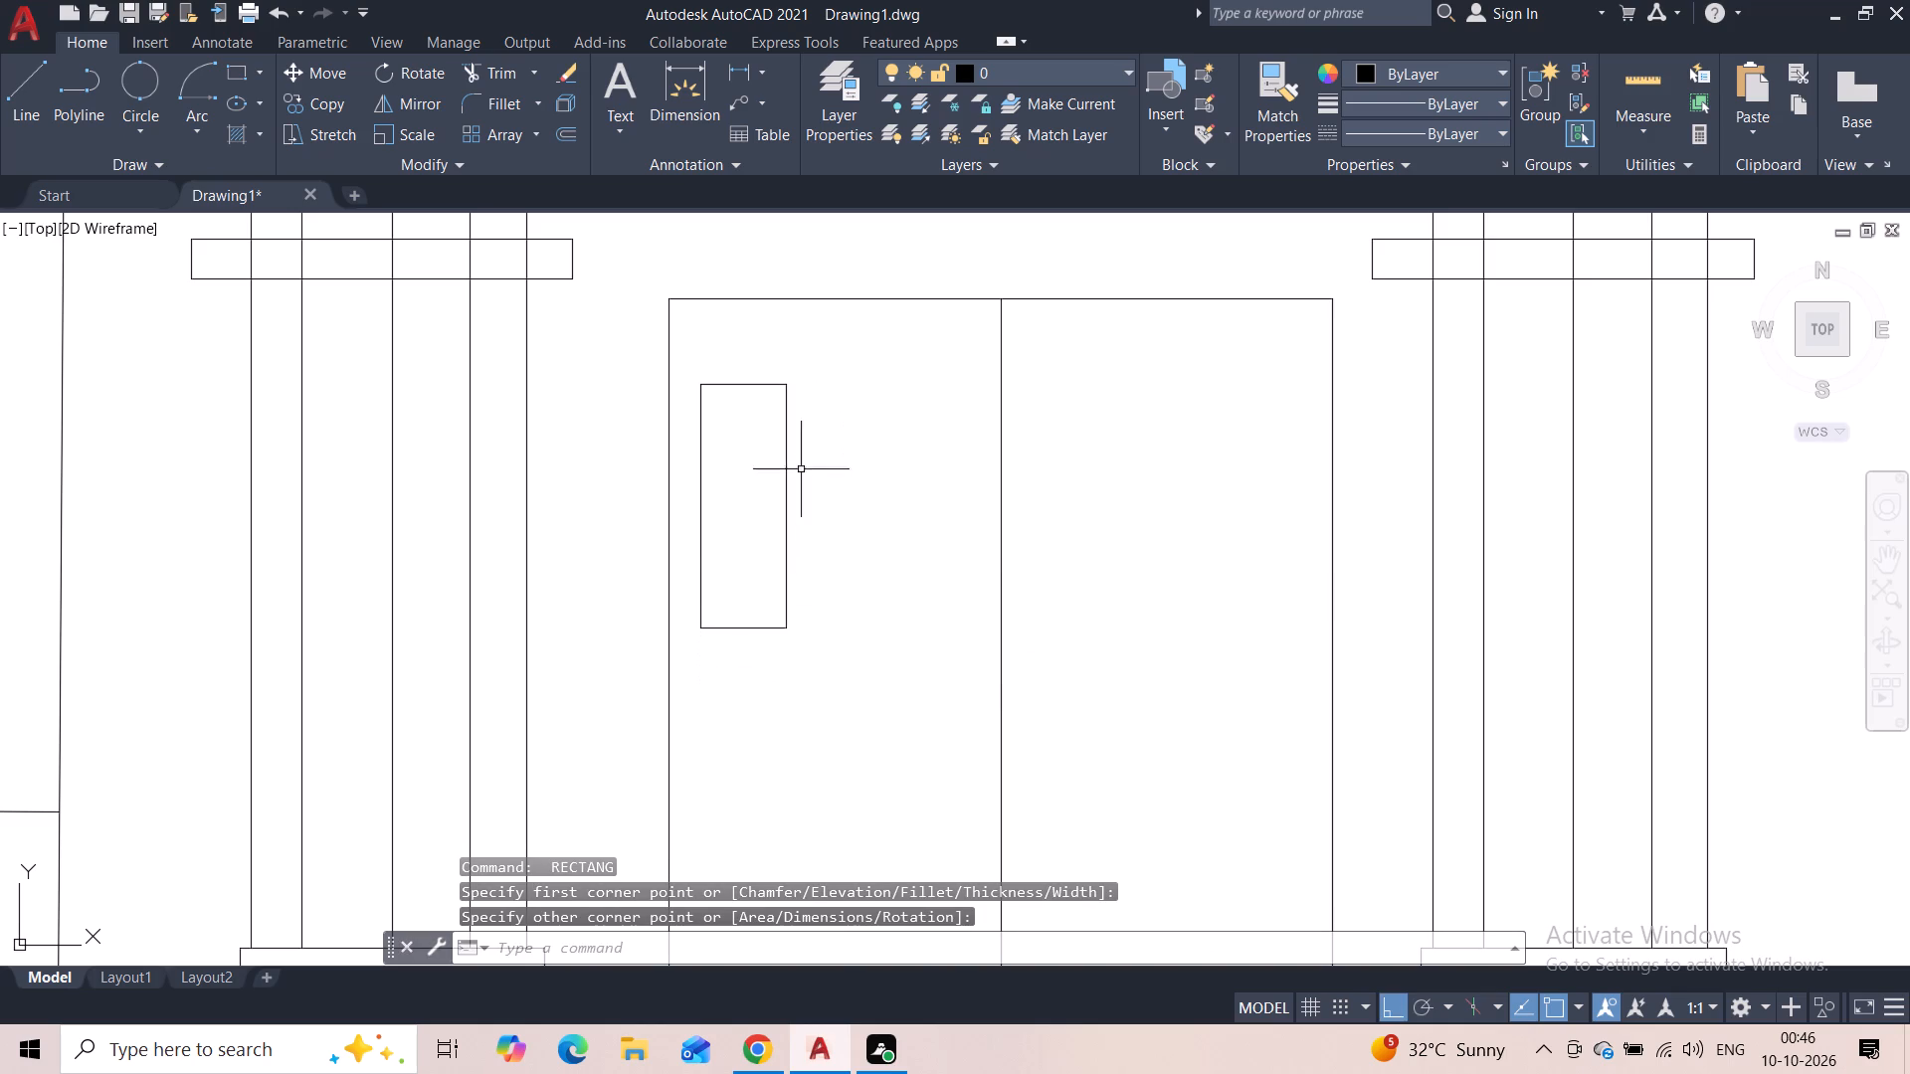
# Copy the door panel to the inner side of the left leaf, directly below itself, and twice across the right leaf at the same height.
pyautogui.moveTo(813, 382); pyautogui.dragTo(801, 386)
pyautogui.click(745, 515)
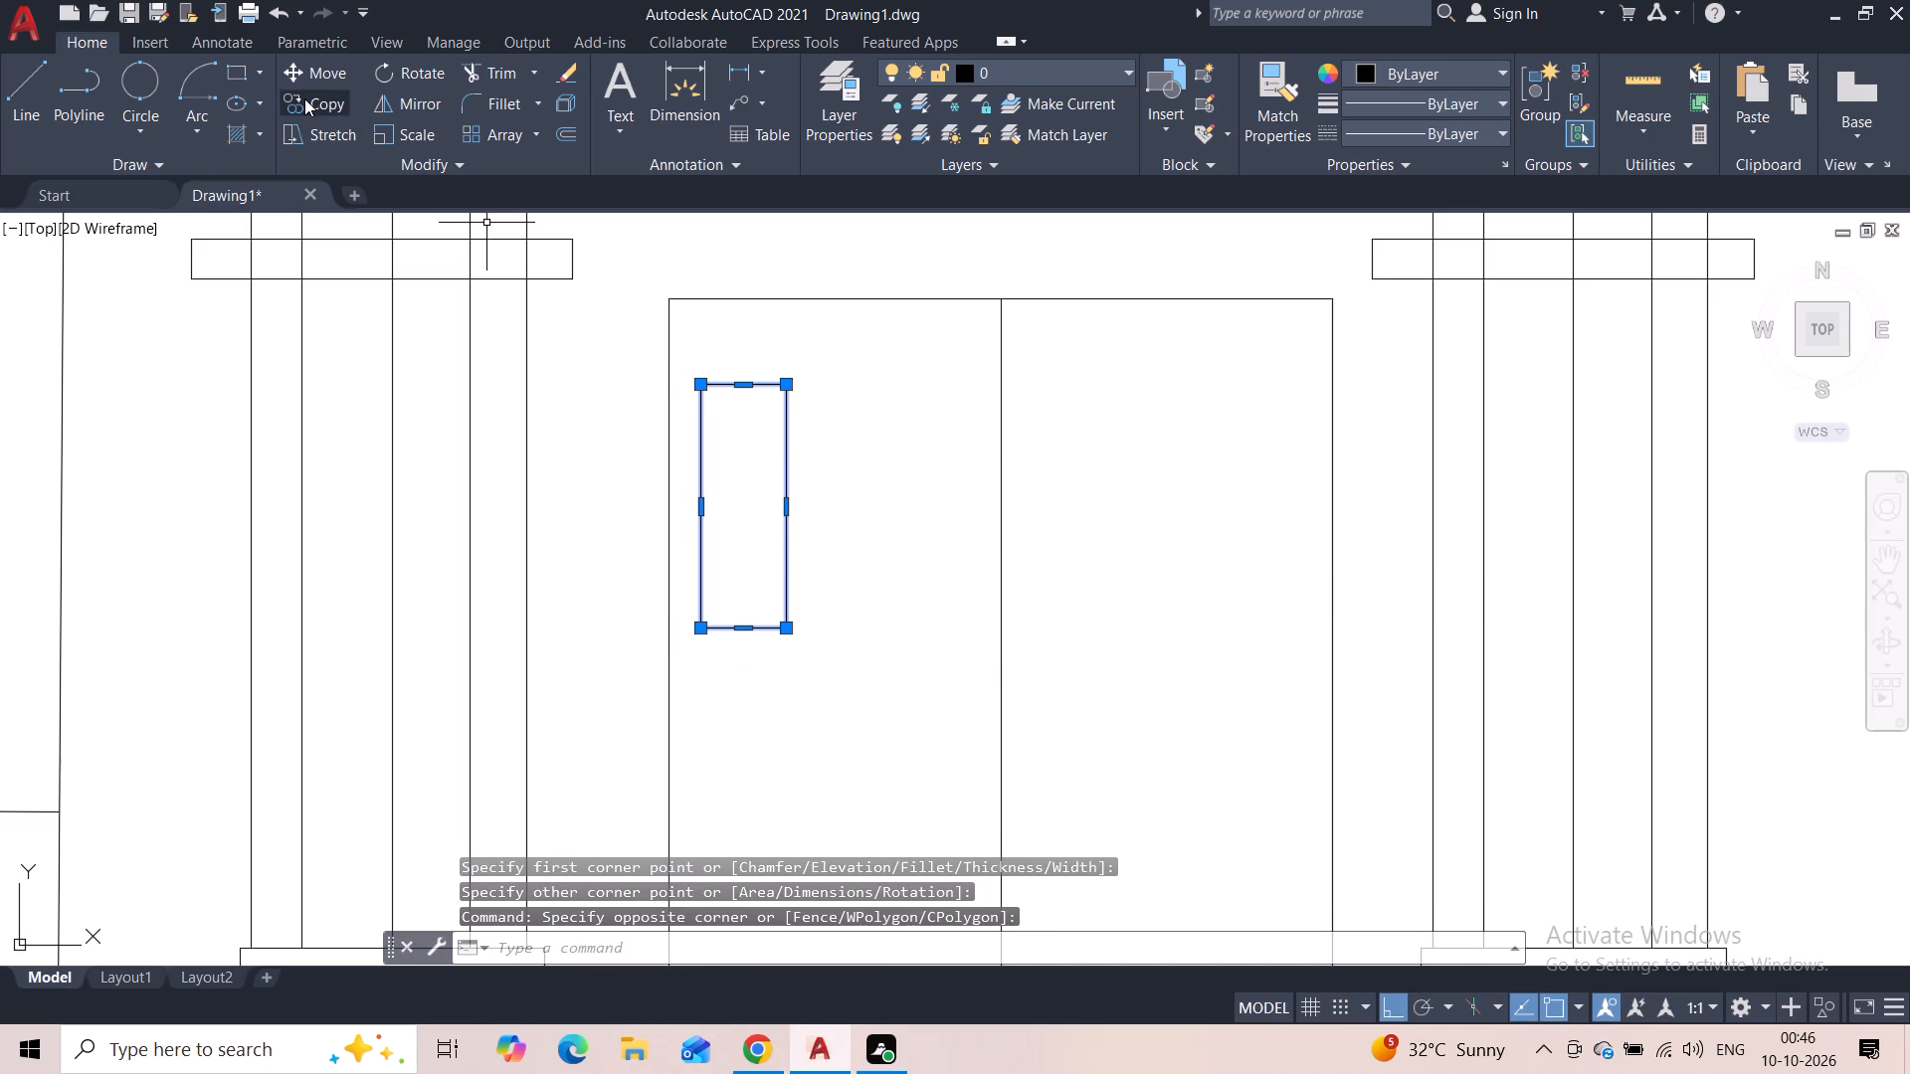
pyautogui.click(304, 98)
pyautogui.click(744, 395)
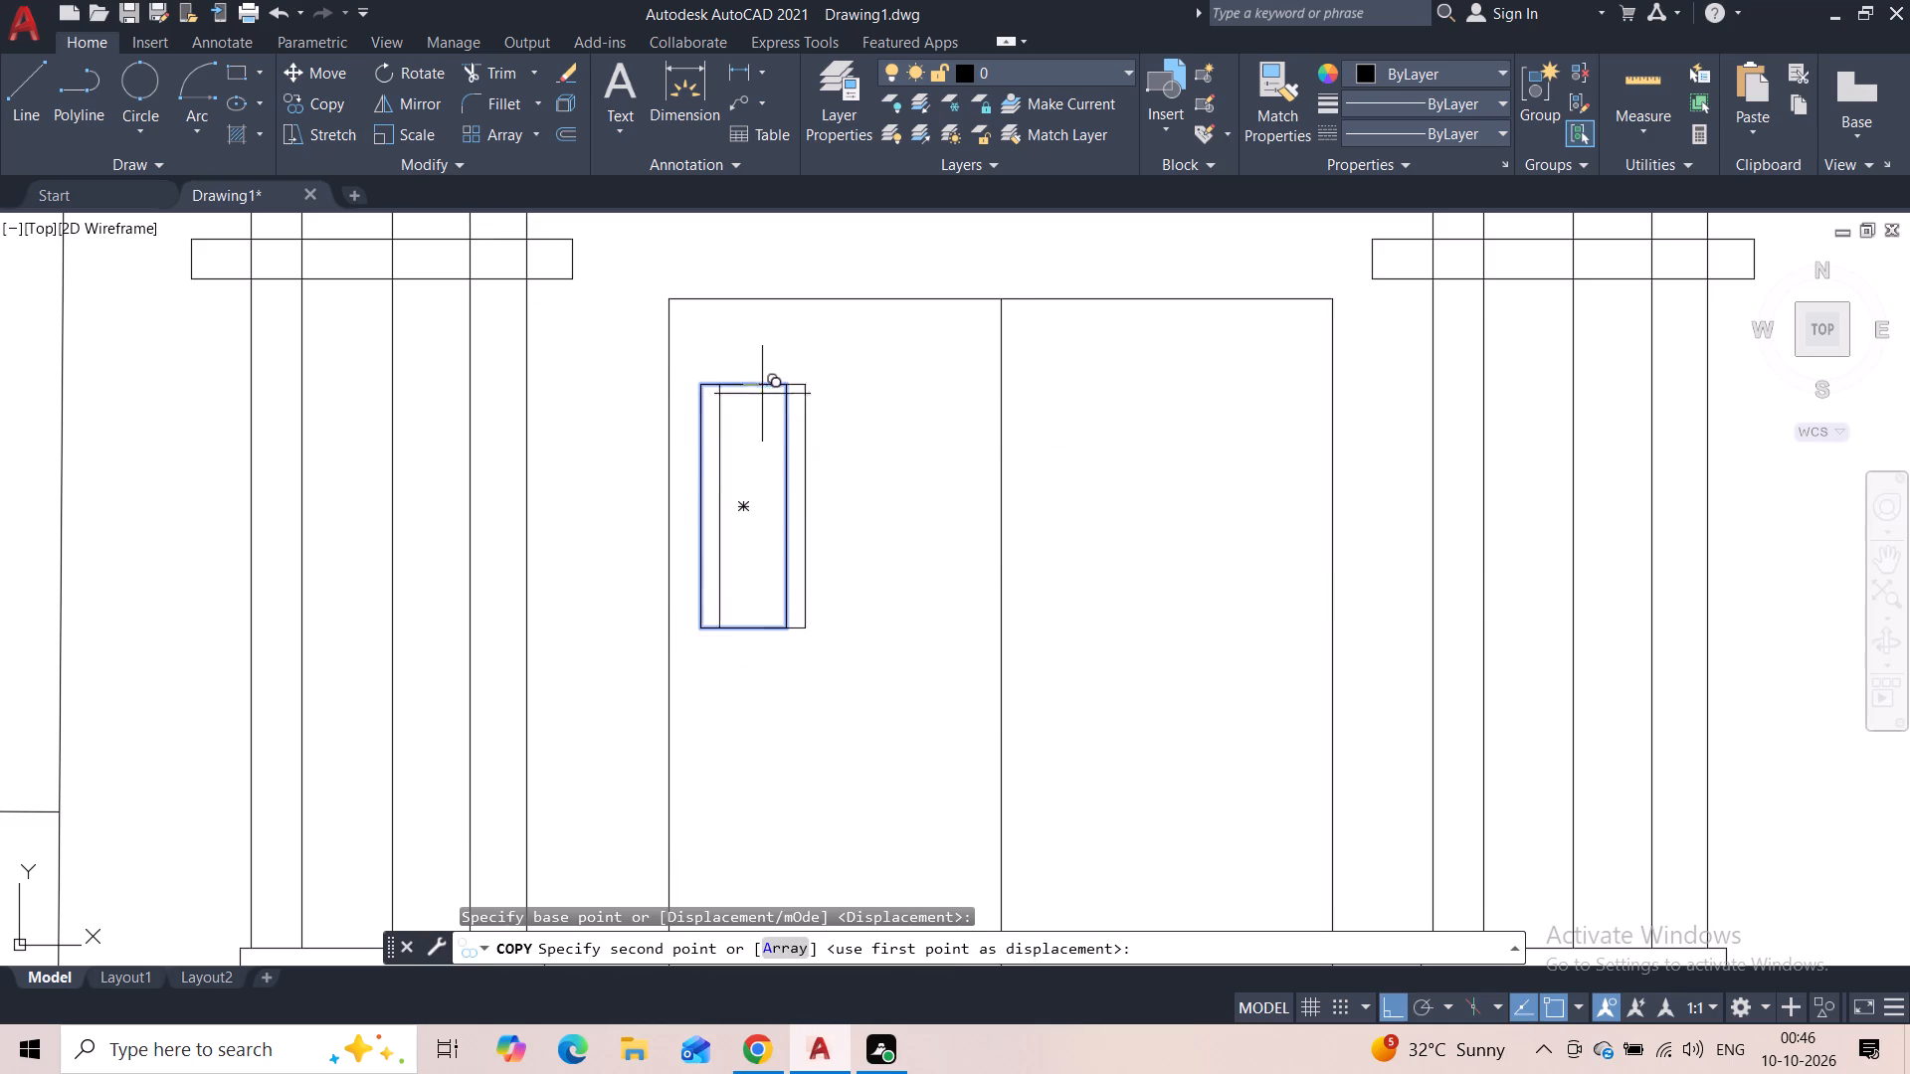
pyautogui.click(905, 433)
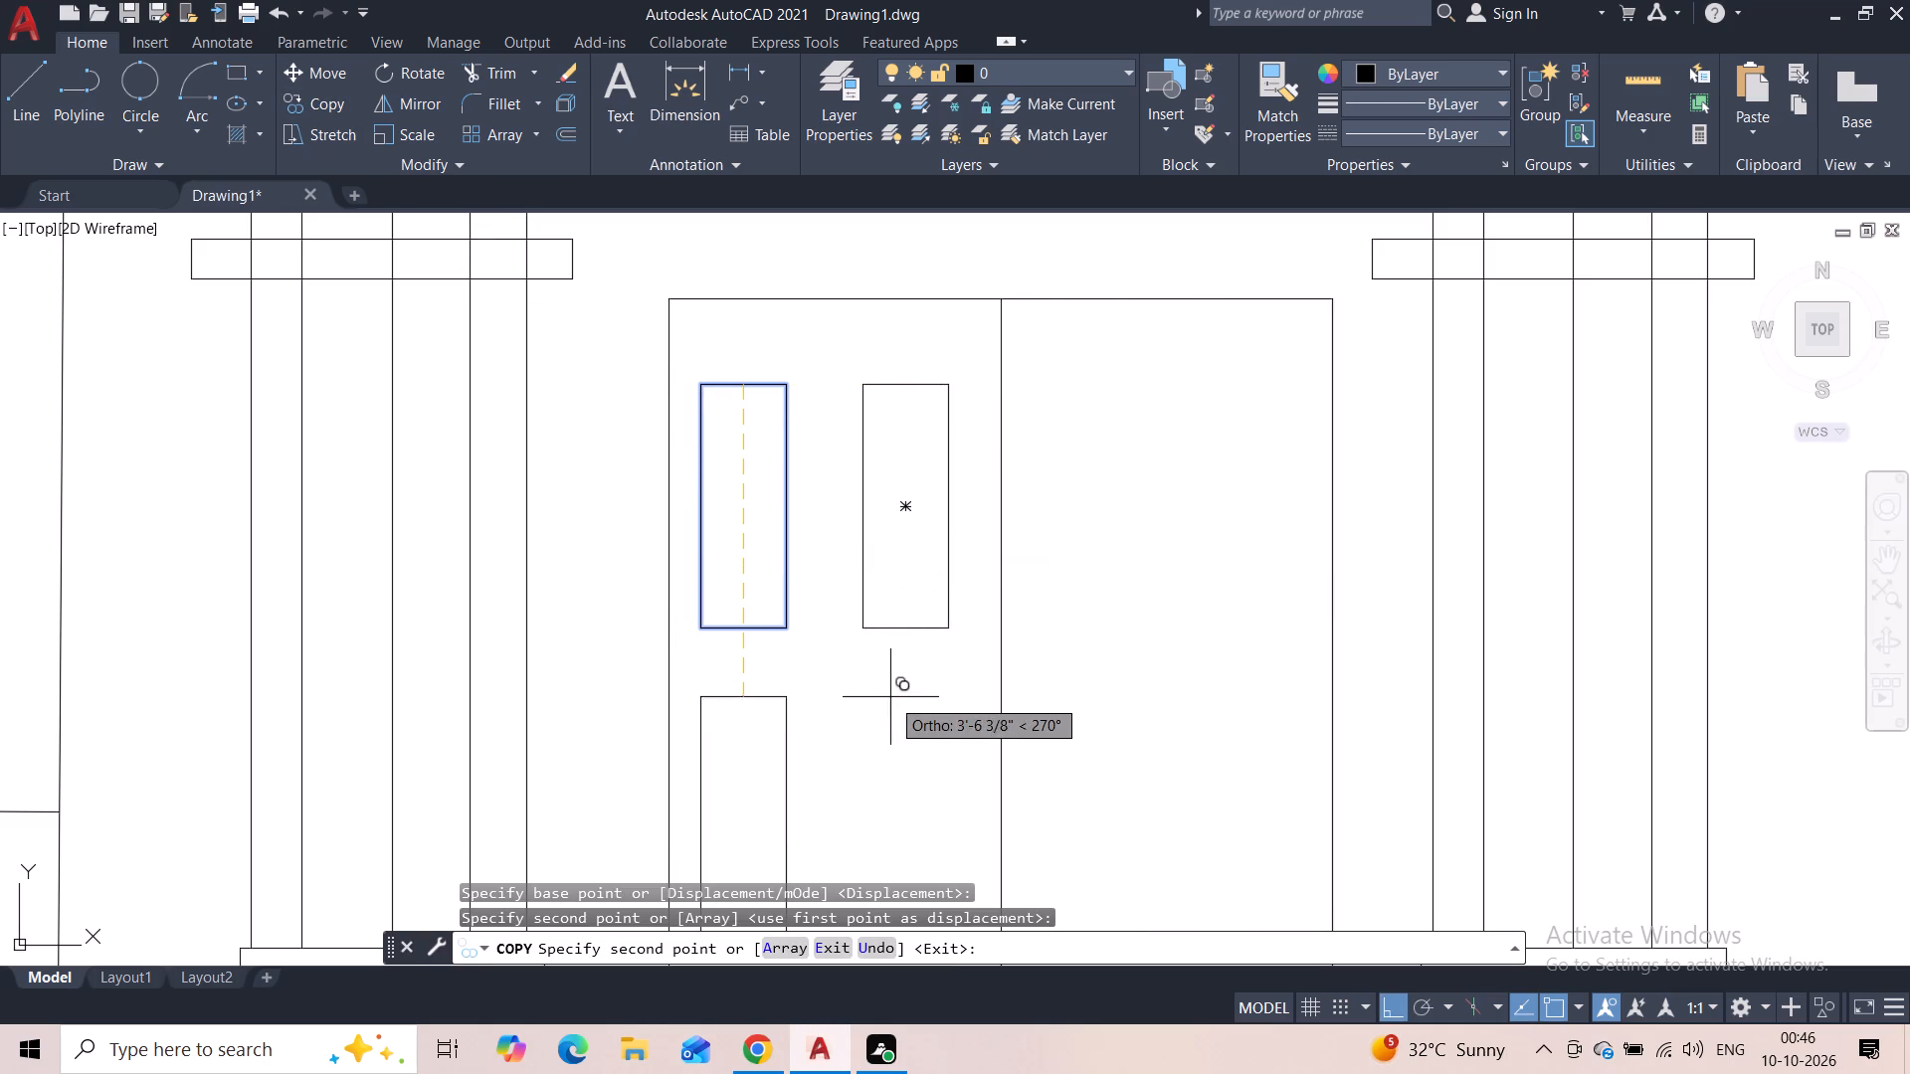
pyautogui.click(887, 727)
pyautogui.scroll(-3, 886, 711)
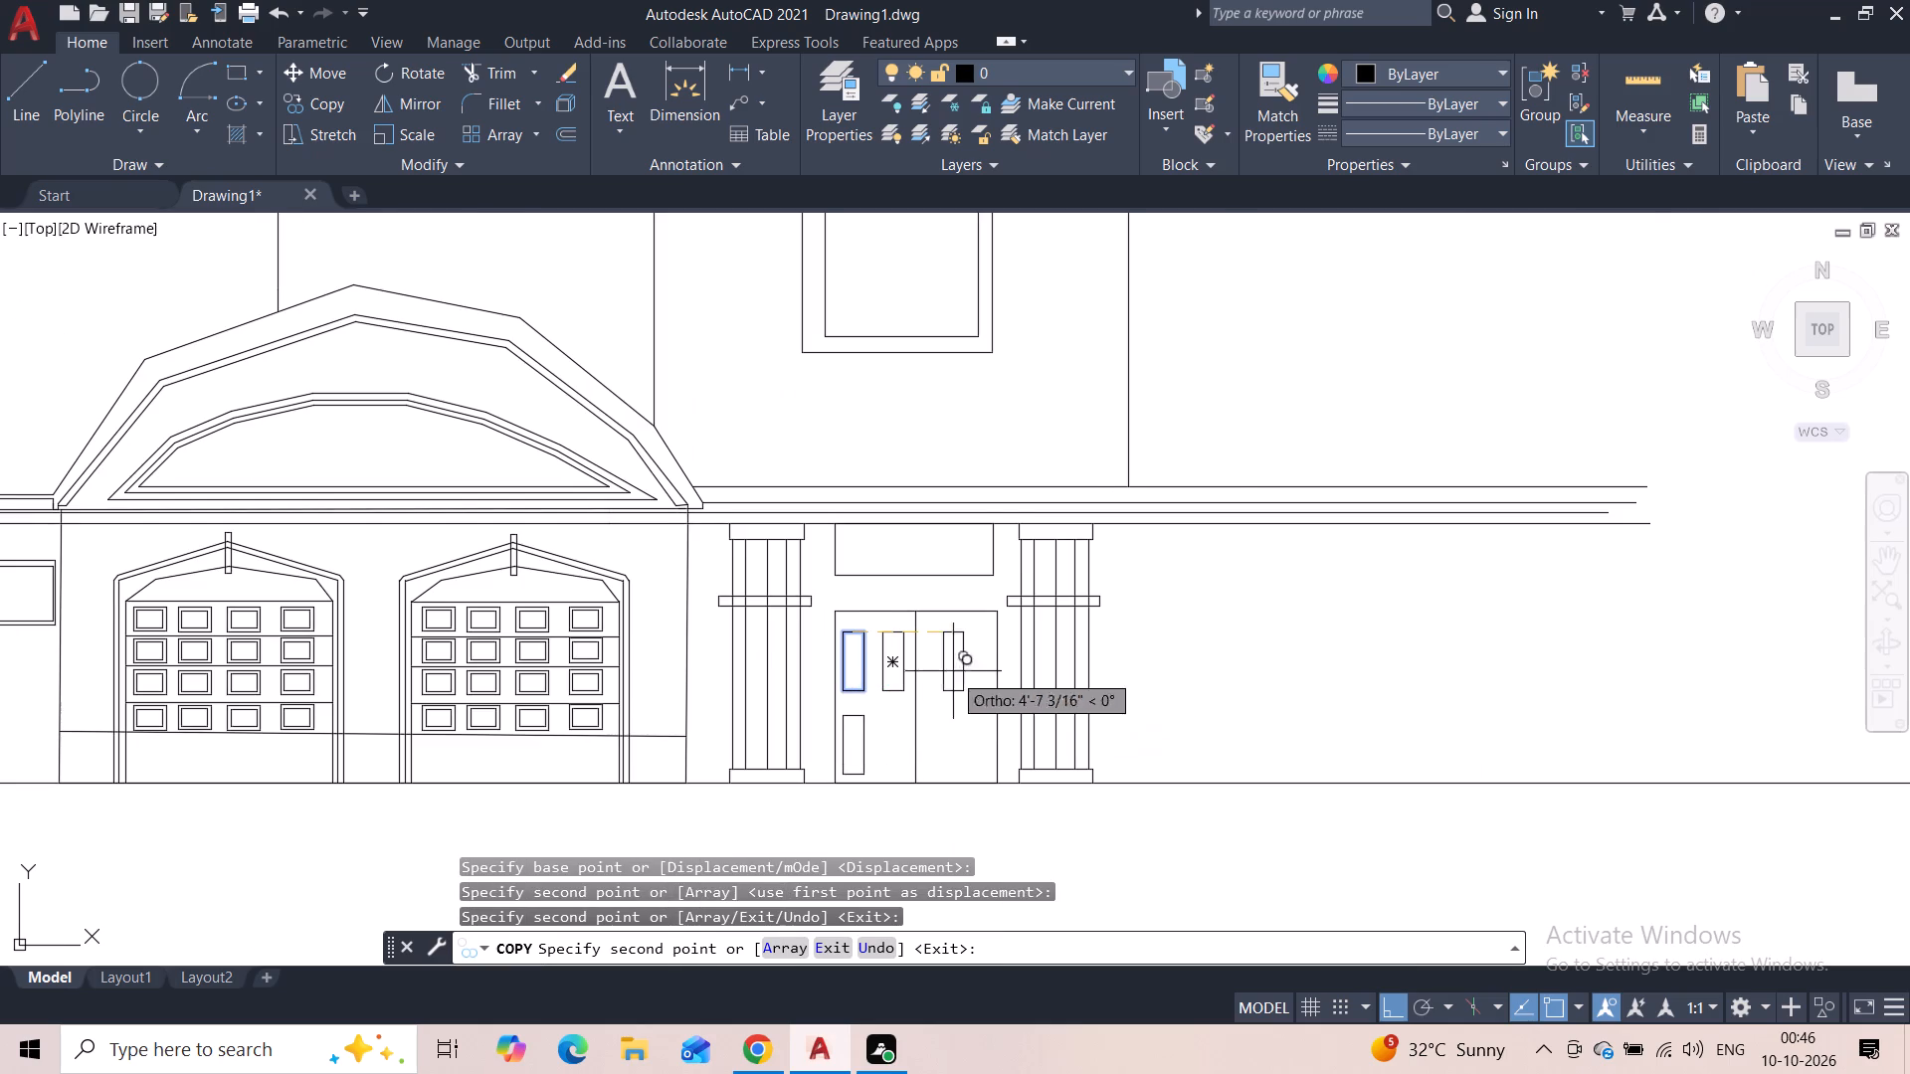
pyautogui.scroll(2, 936, 666)
pyautogui.click(935, 661)
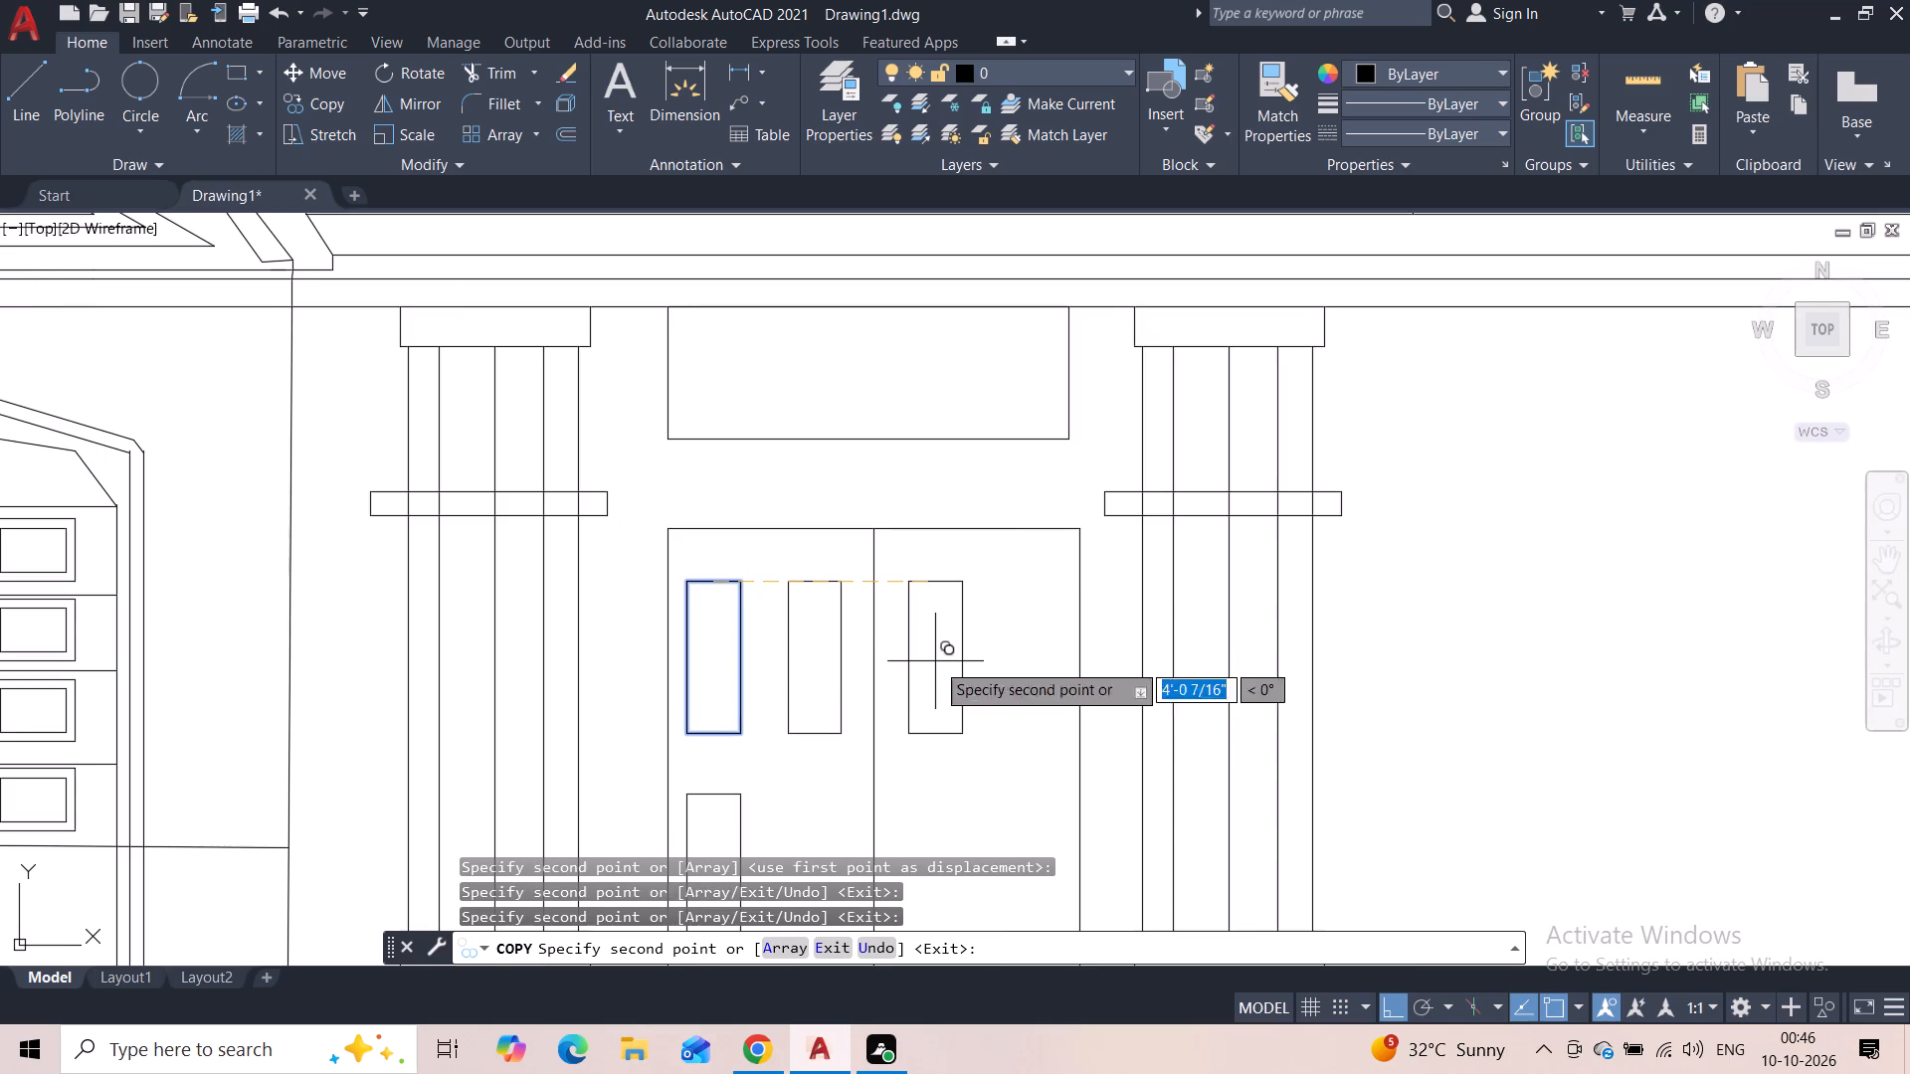
pyautogui.click(1028, 668)
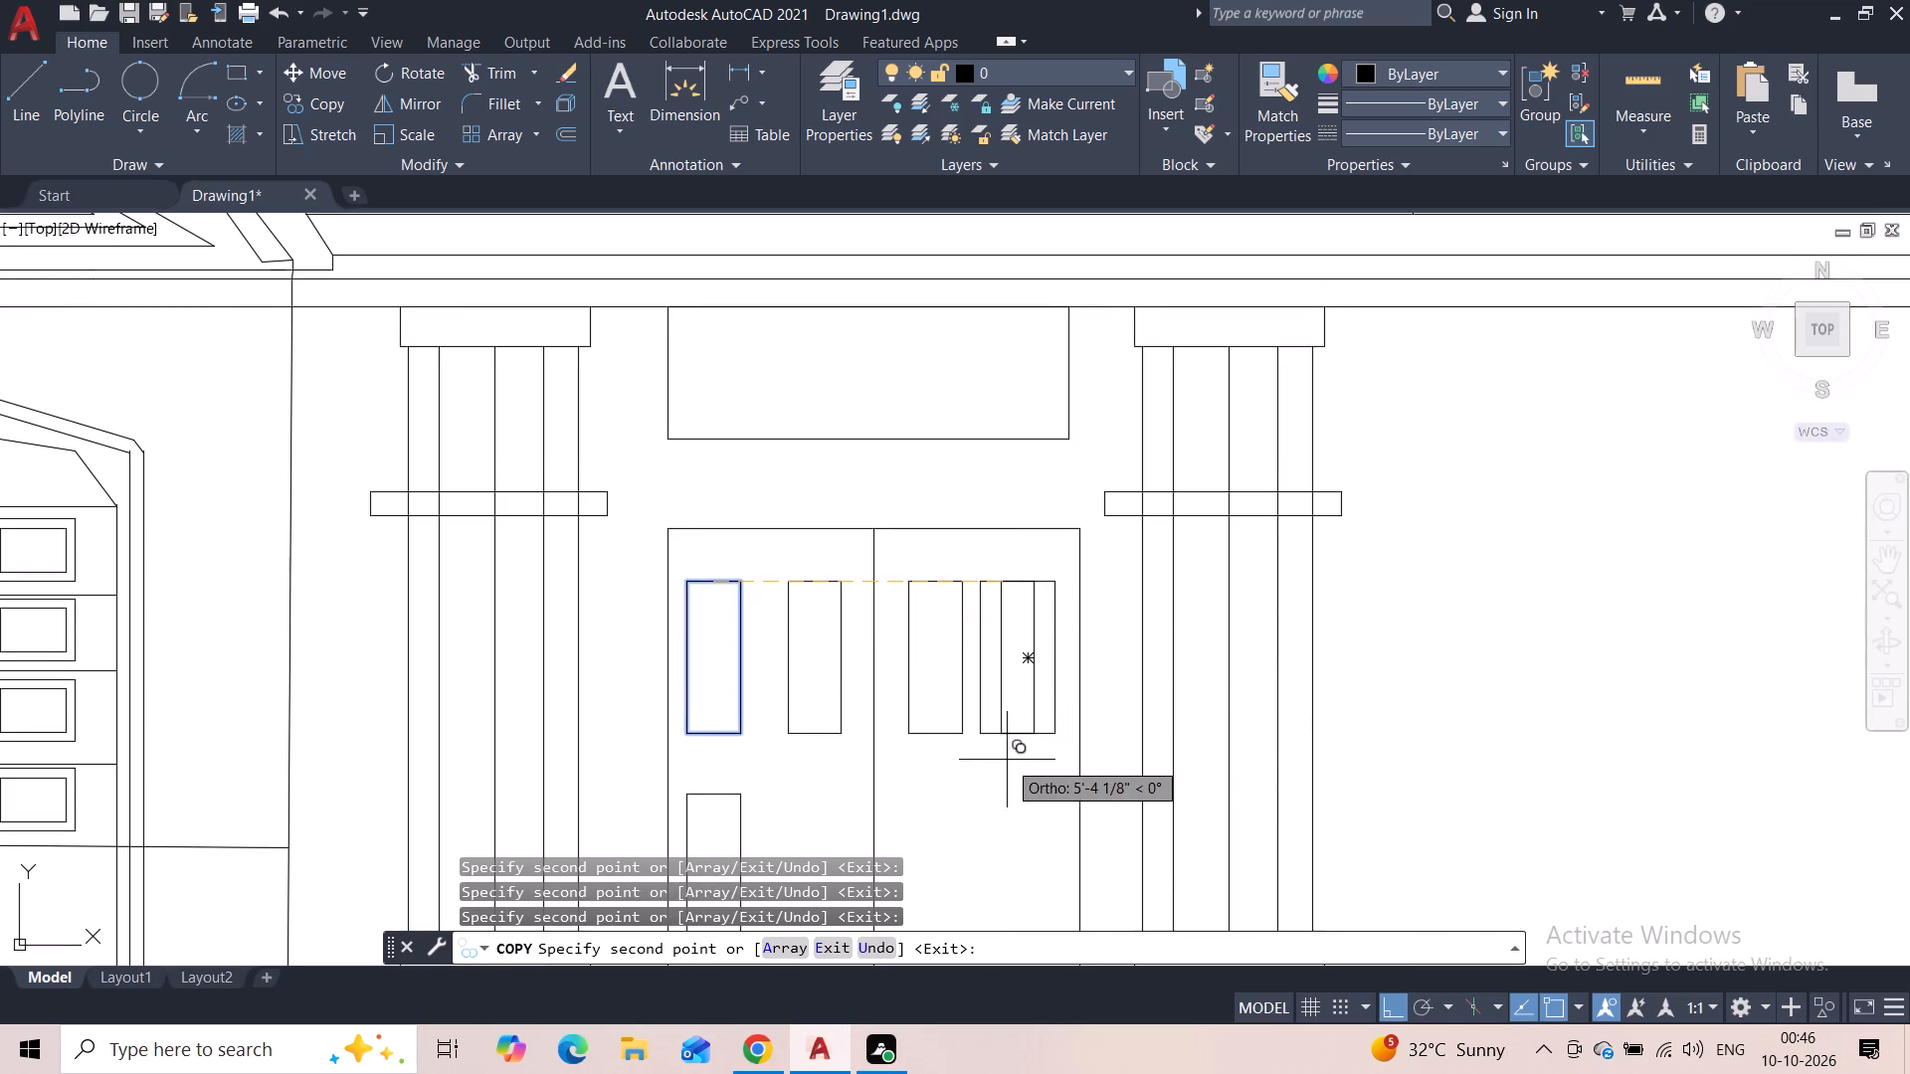
pyautogui.moveTo(1007, 760); pyautogui.dragTo(986, 486, button='middle')
pyautogui.press('Escape')
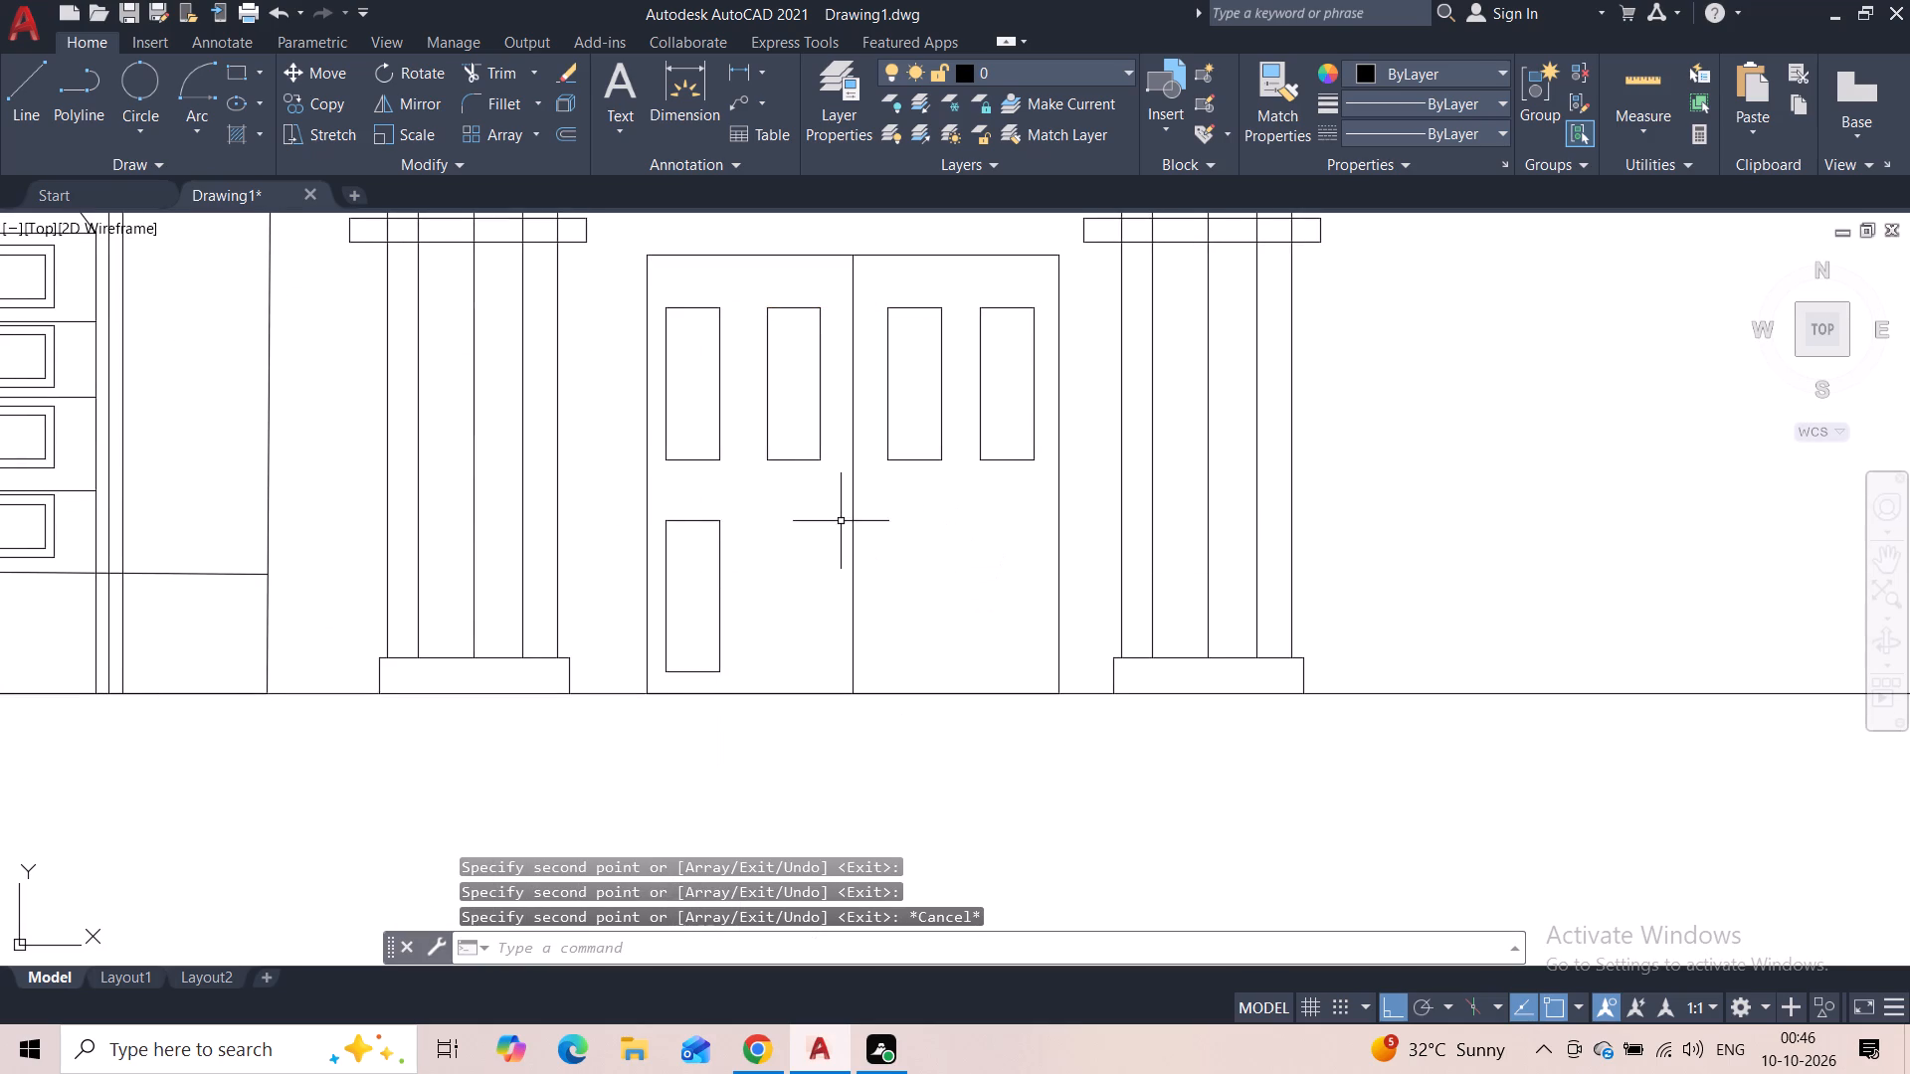
# Copy the right leaf's two upper panels straight down about 3'-7" to form its lower row.
pyautogui.moveTo(1021, 291); pyautogui.dragTo(1011, 306)
pyautogui.click(942, 373)
pyautogui.click(937, 295)
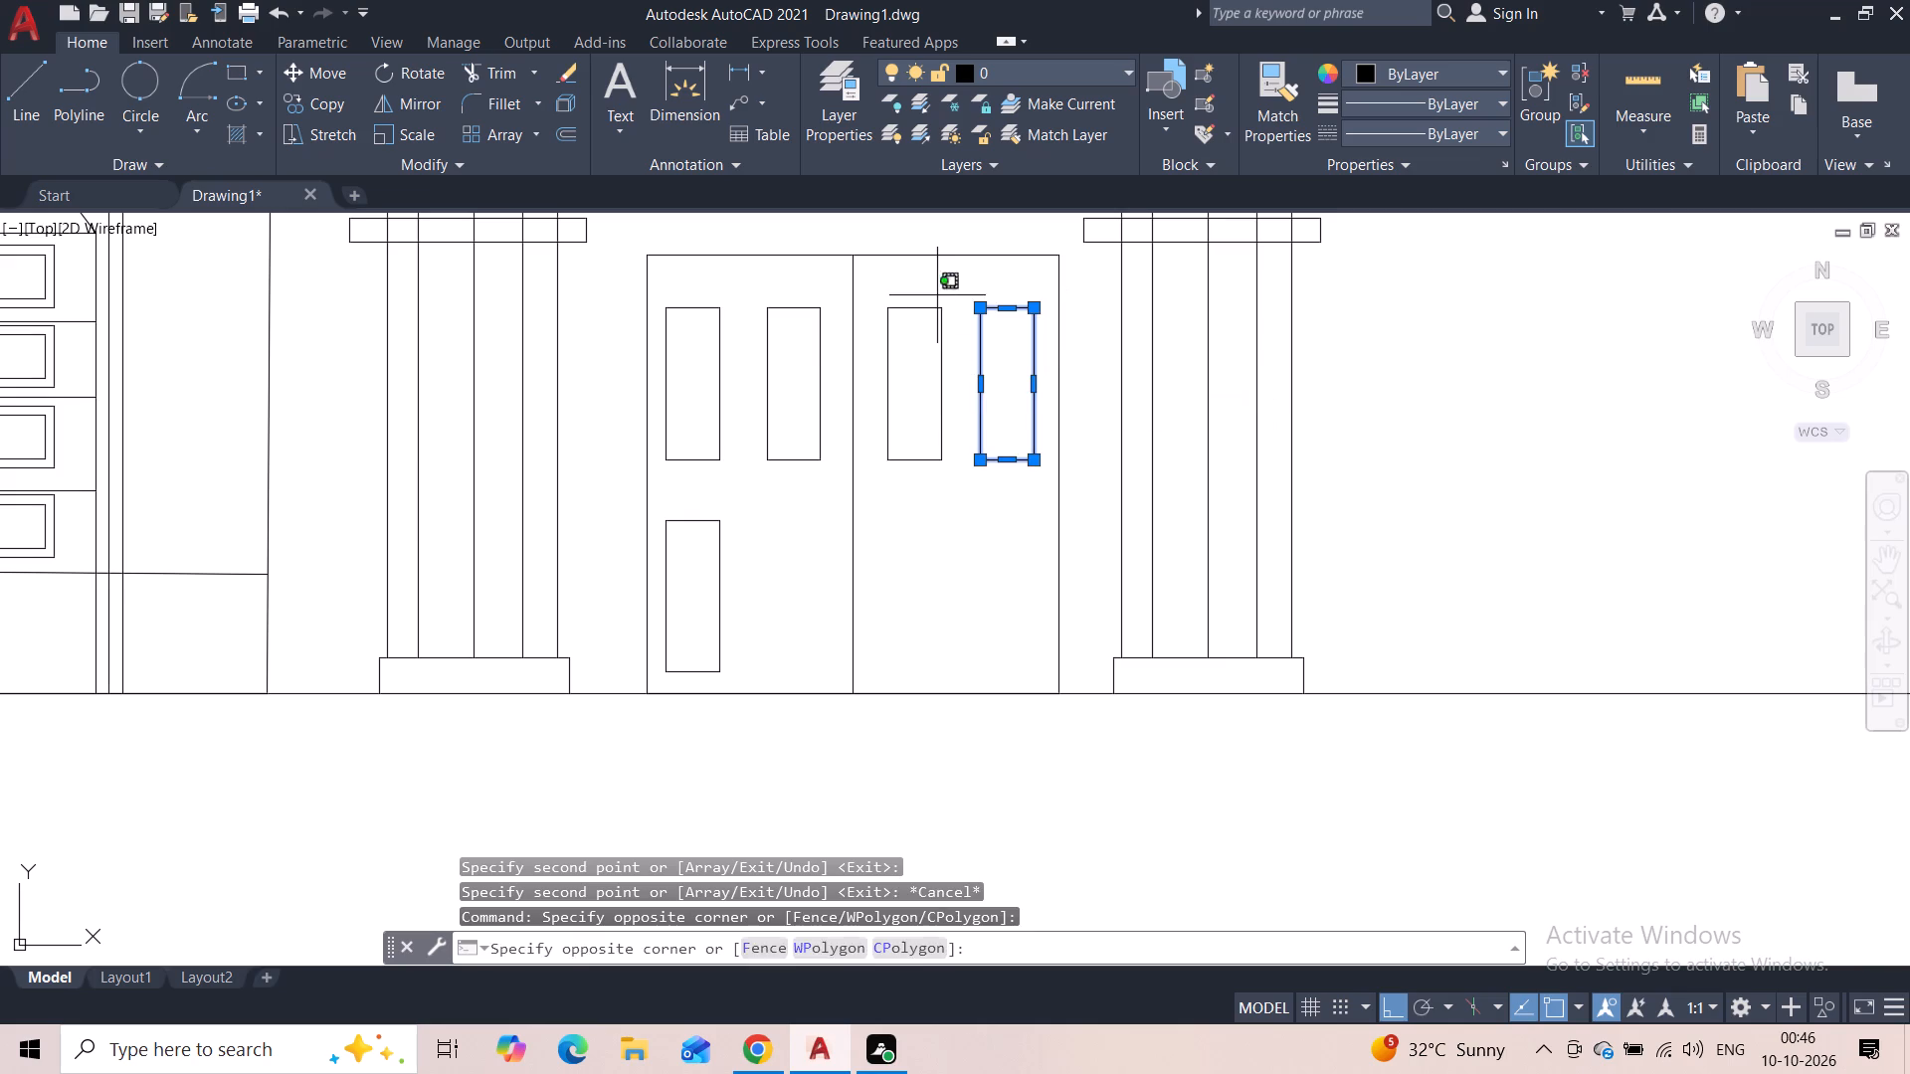
pyautogui.click(916, 374)
pyautogui.click(331, 110)
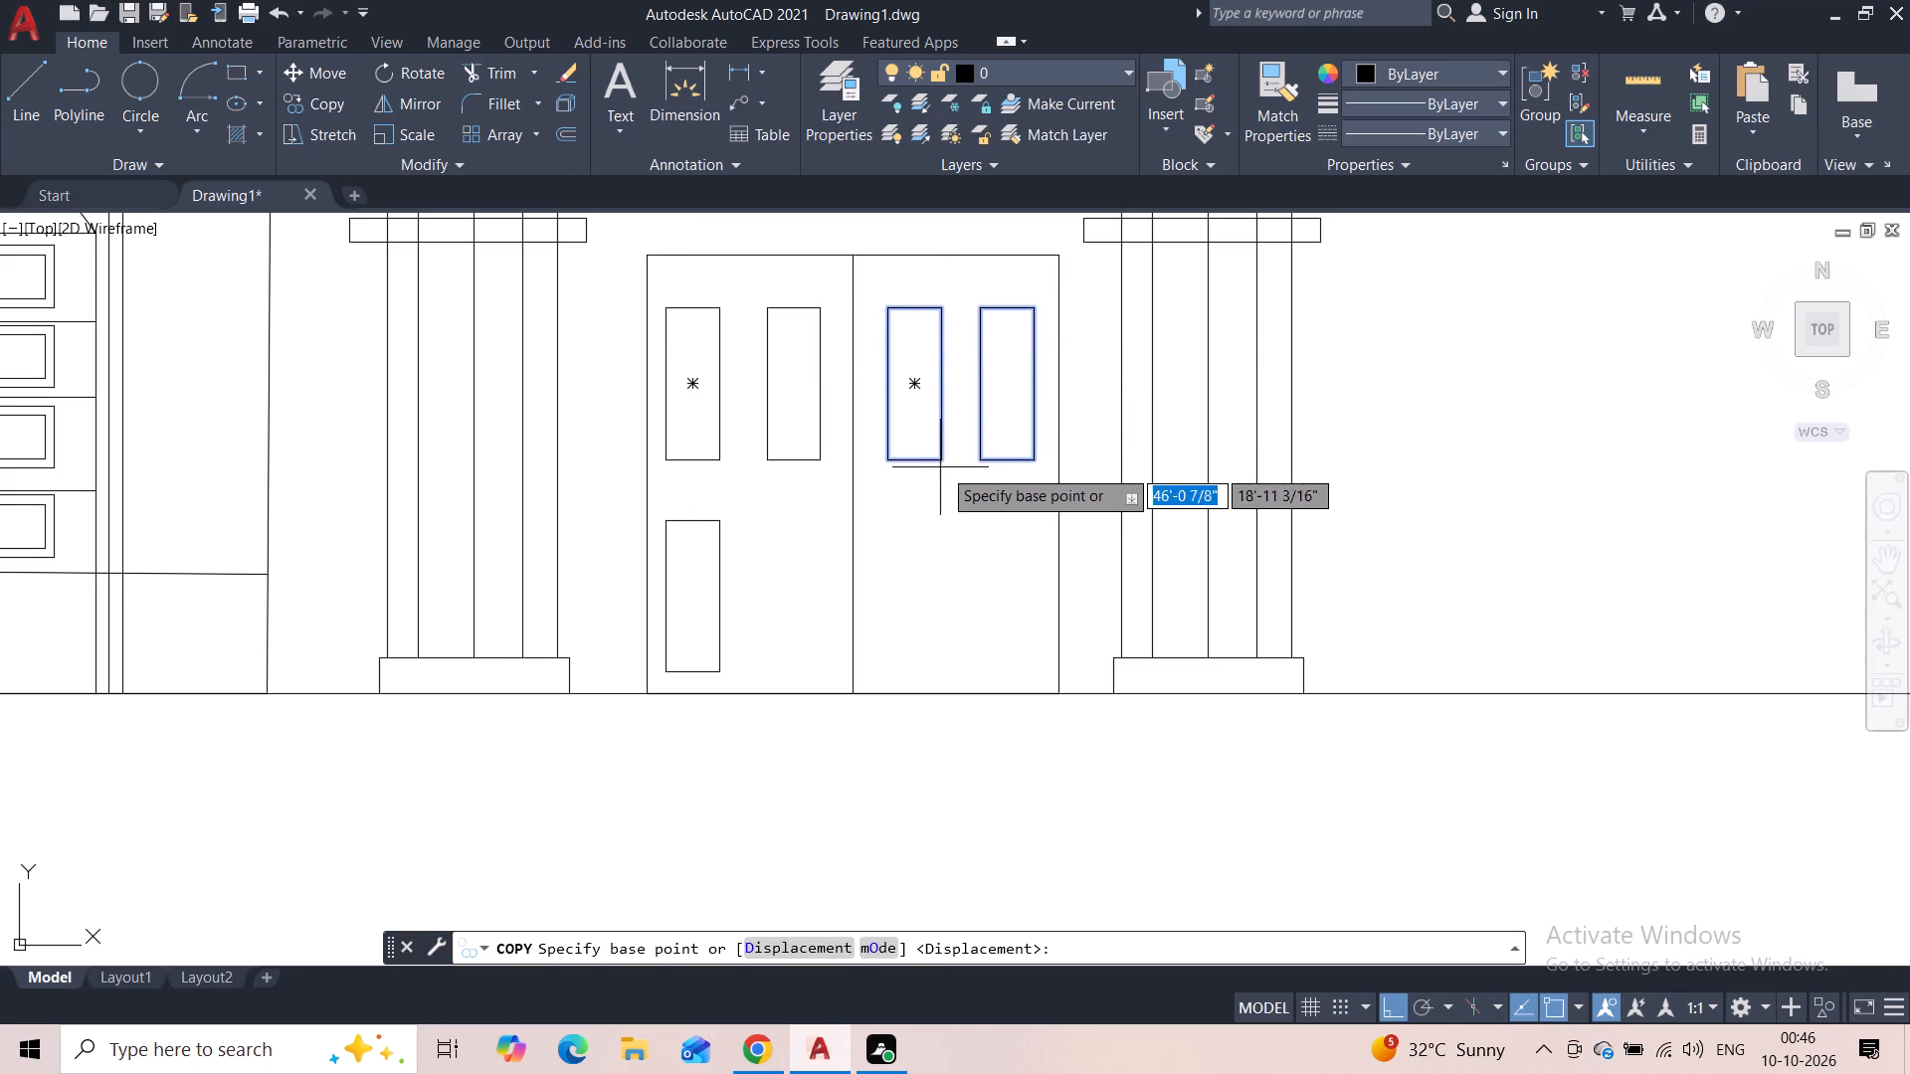
pyautogui.click(942, 386)
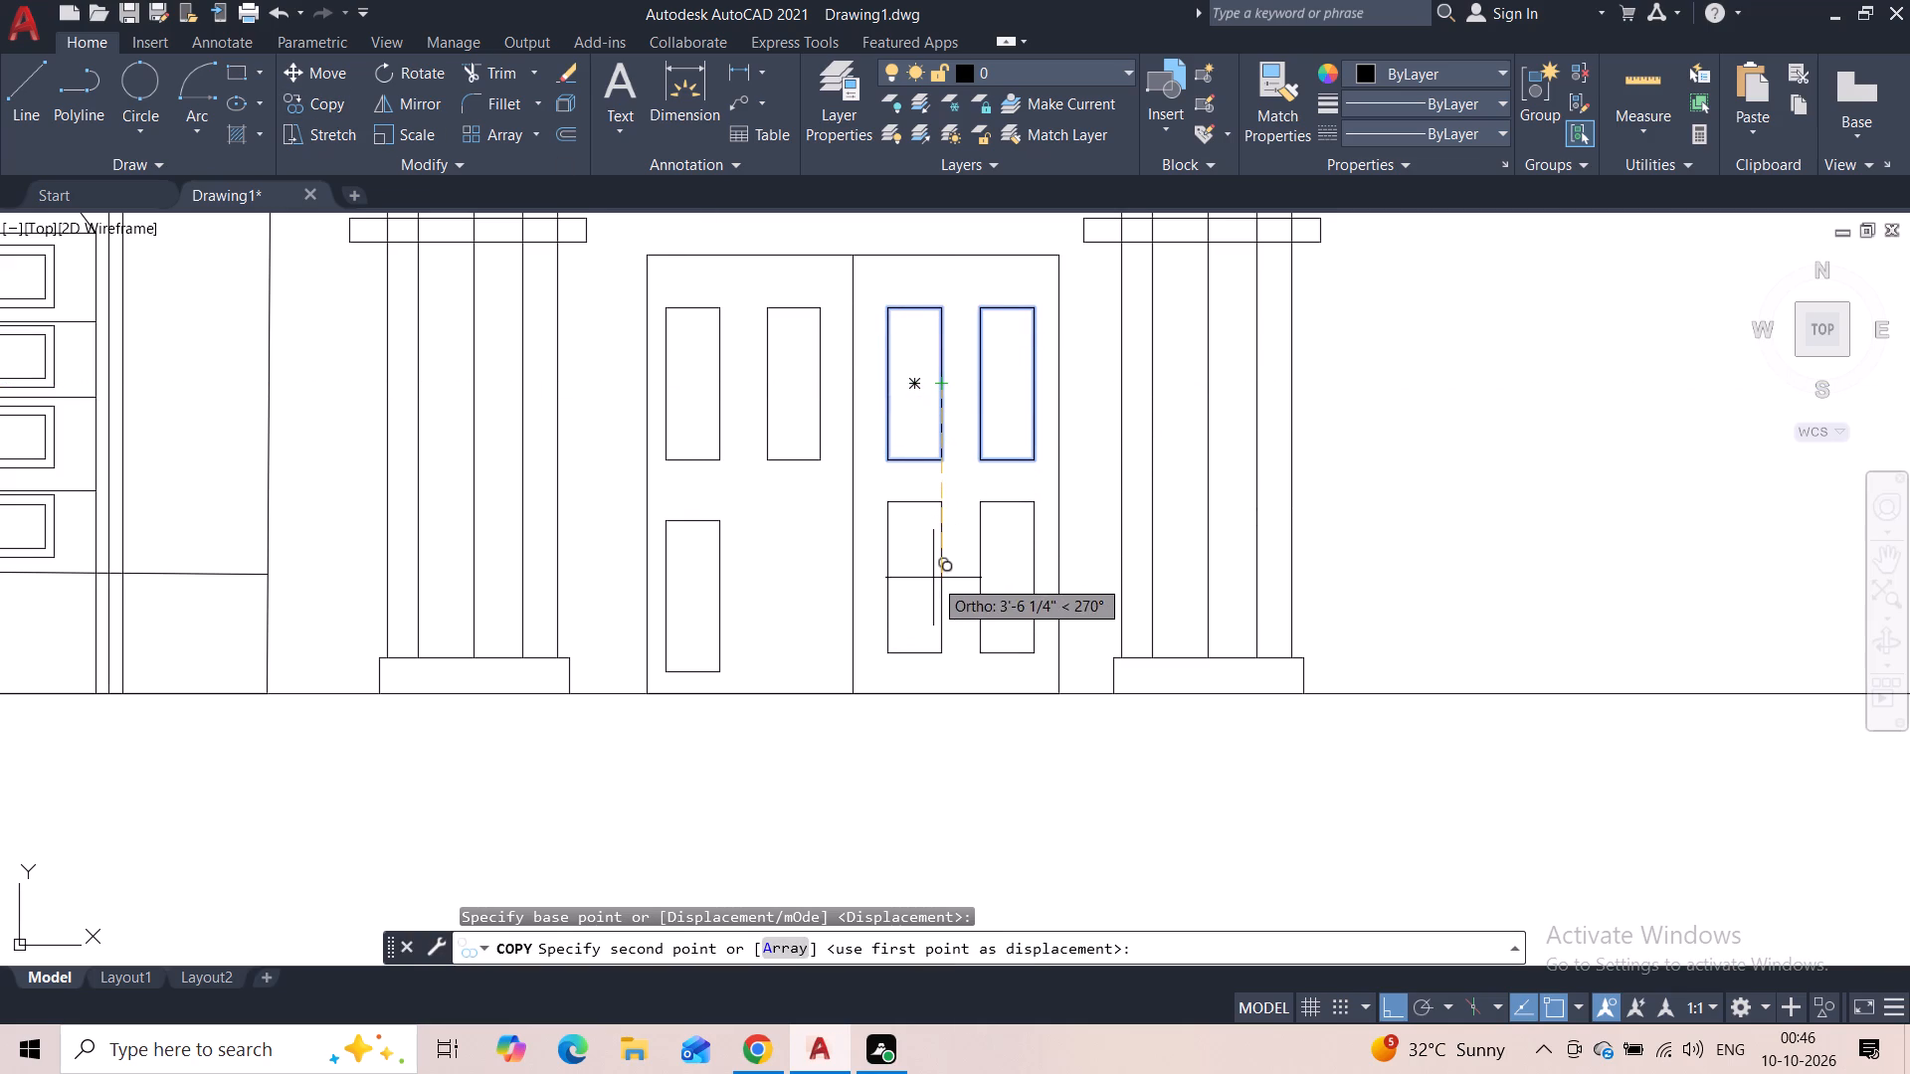
pyautogui.click(929, 584)
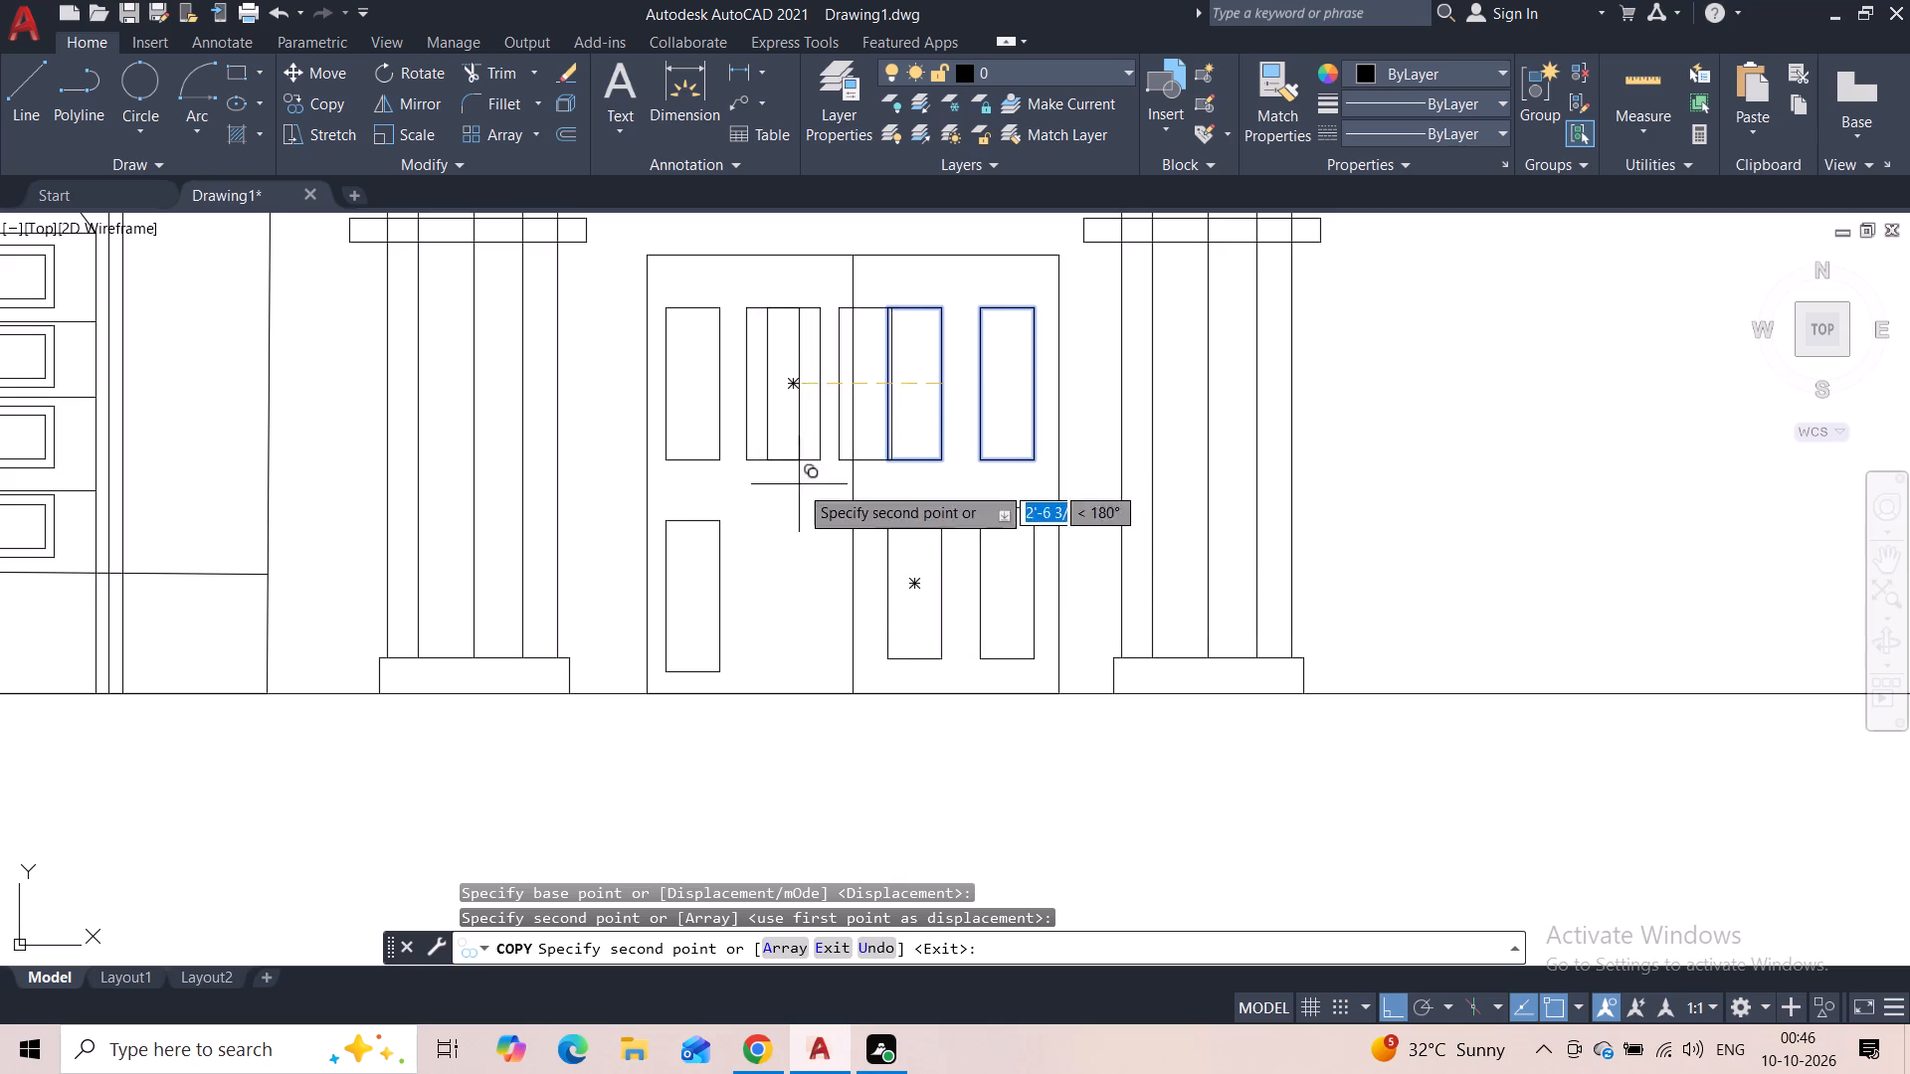
pyautogui.press('Escape')
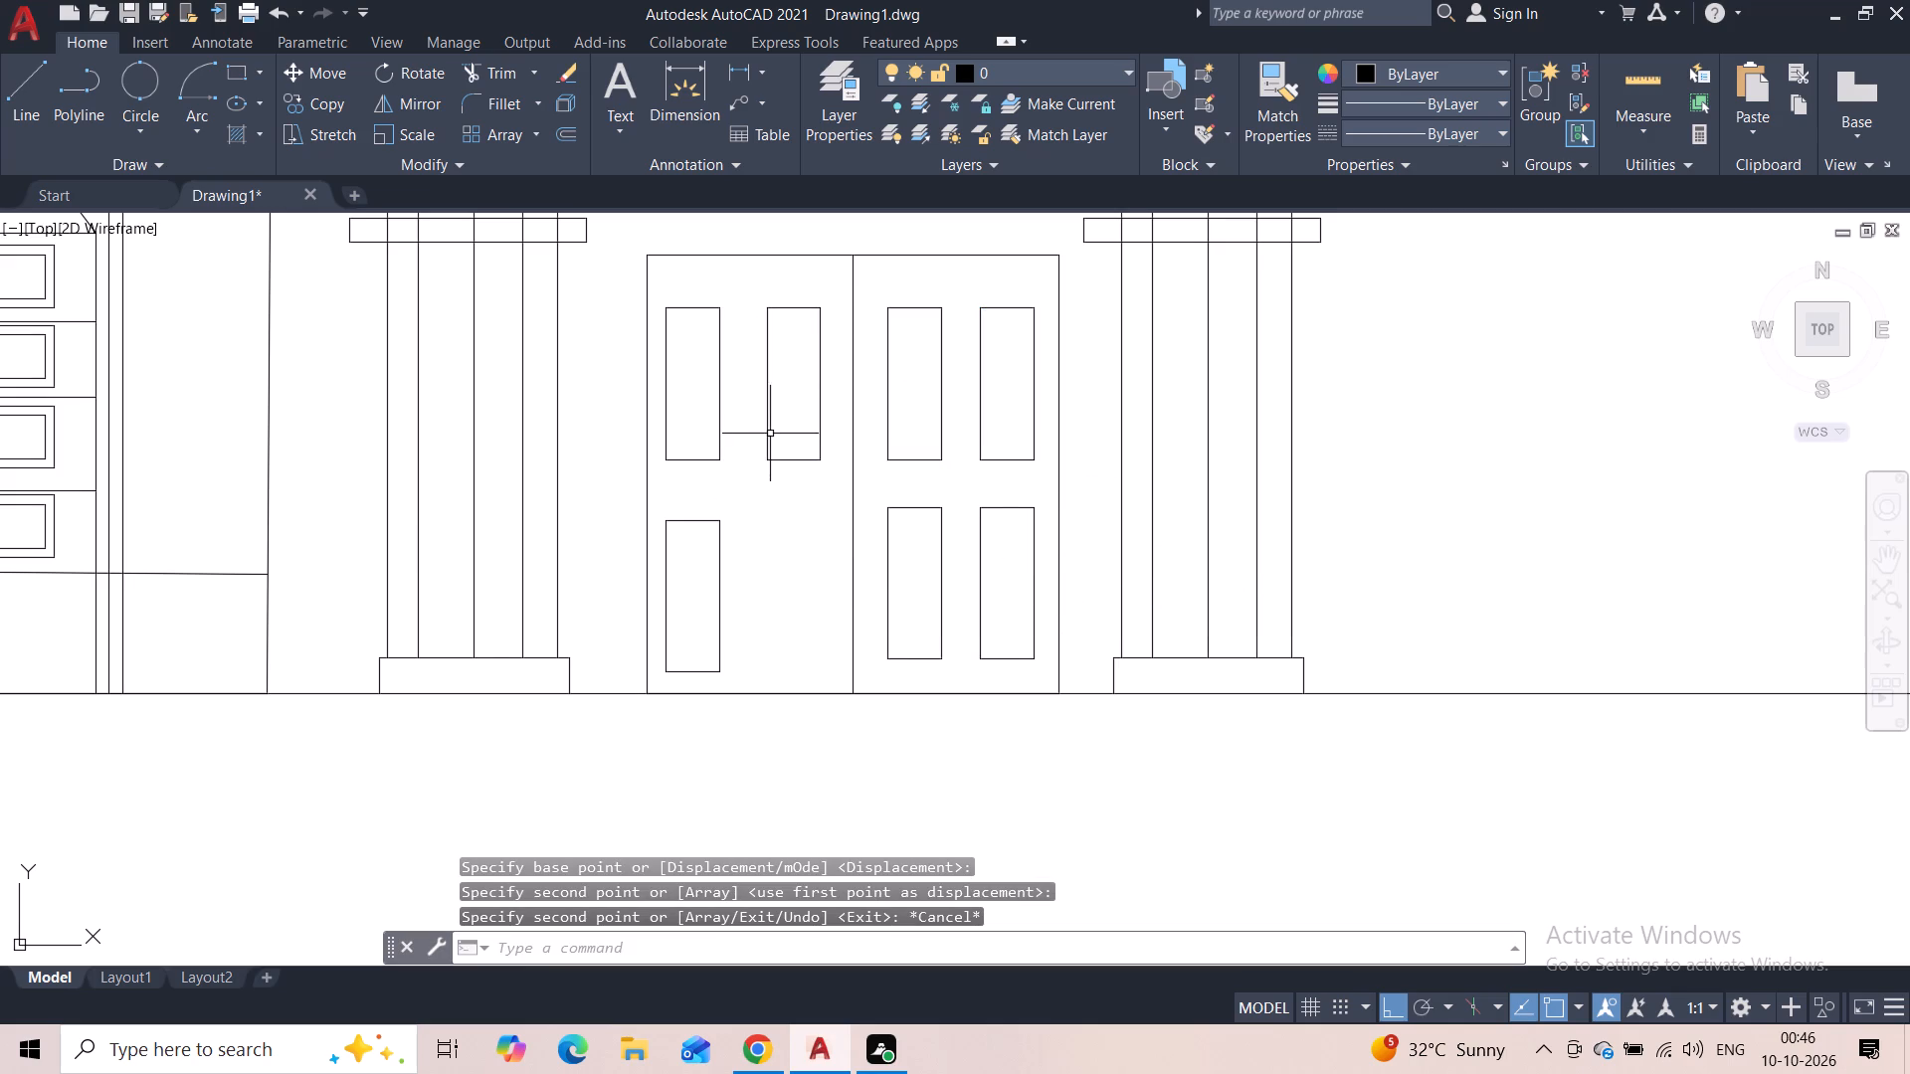
# Copy the left leaf's inner upper panel straight down, beside the lower outer panel.
pyautogui.click(769, 435)
pyautogui.click(330, 101)
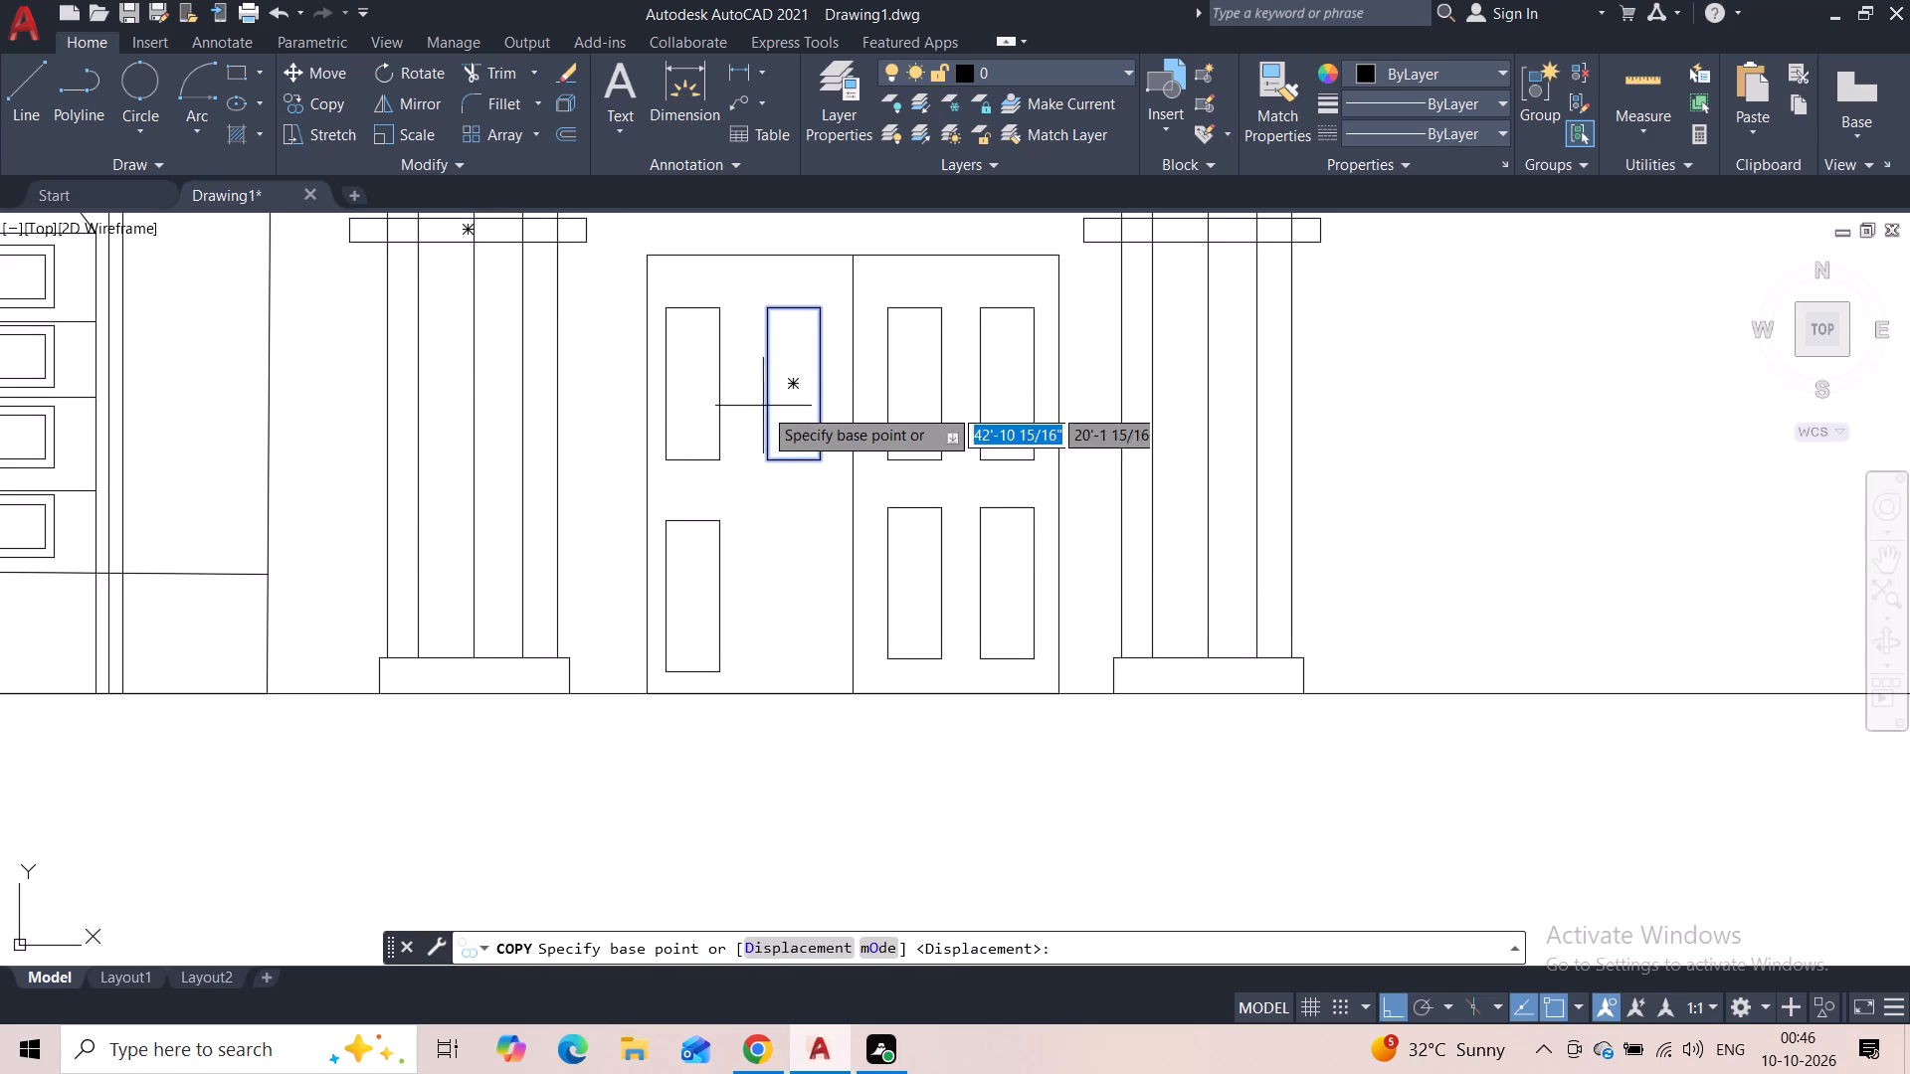
pyautogui.click(783, 384)
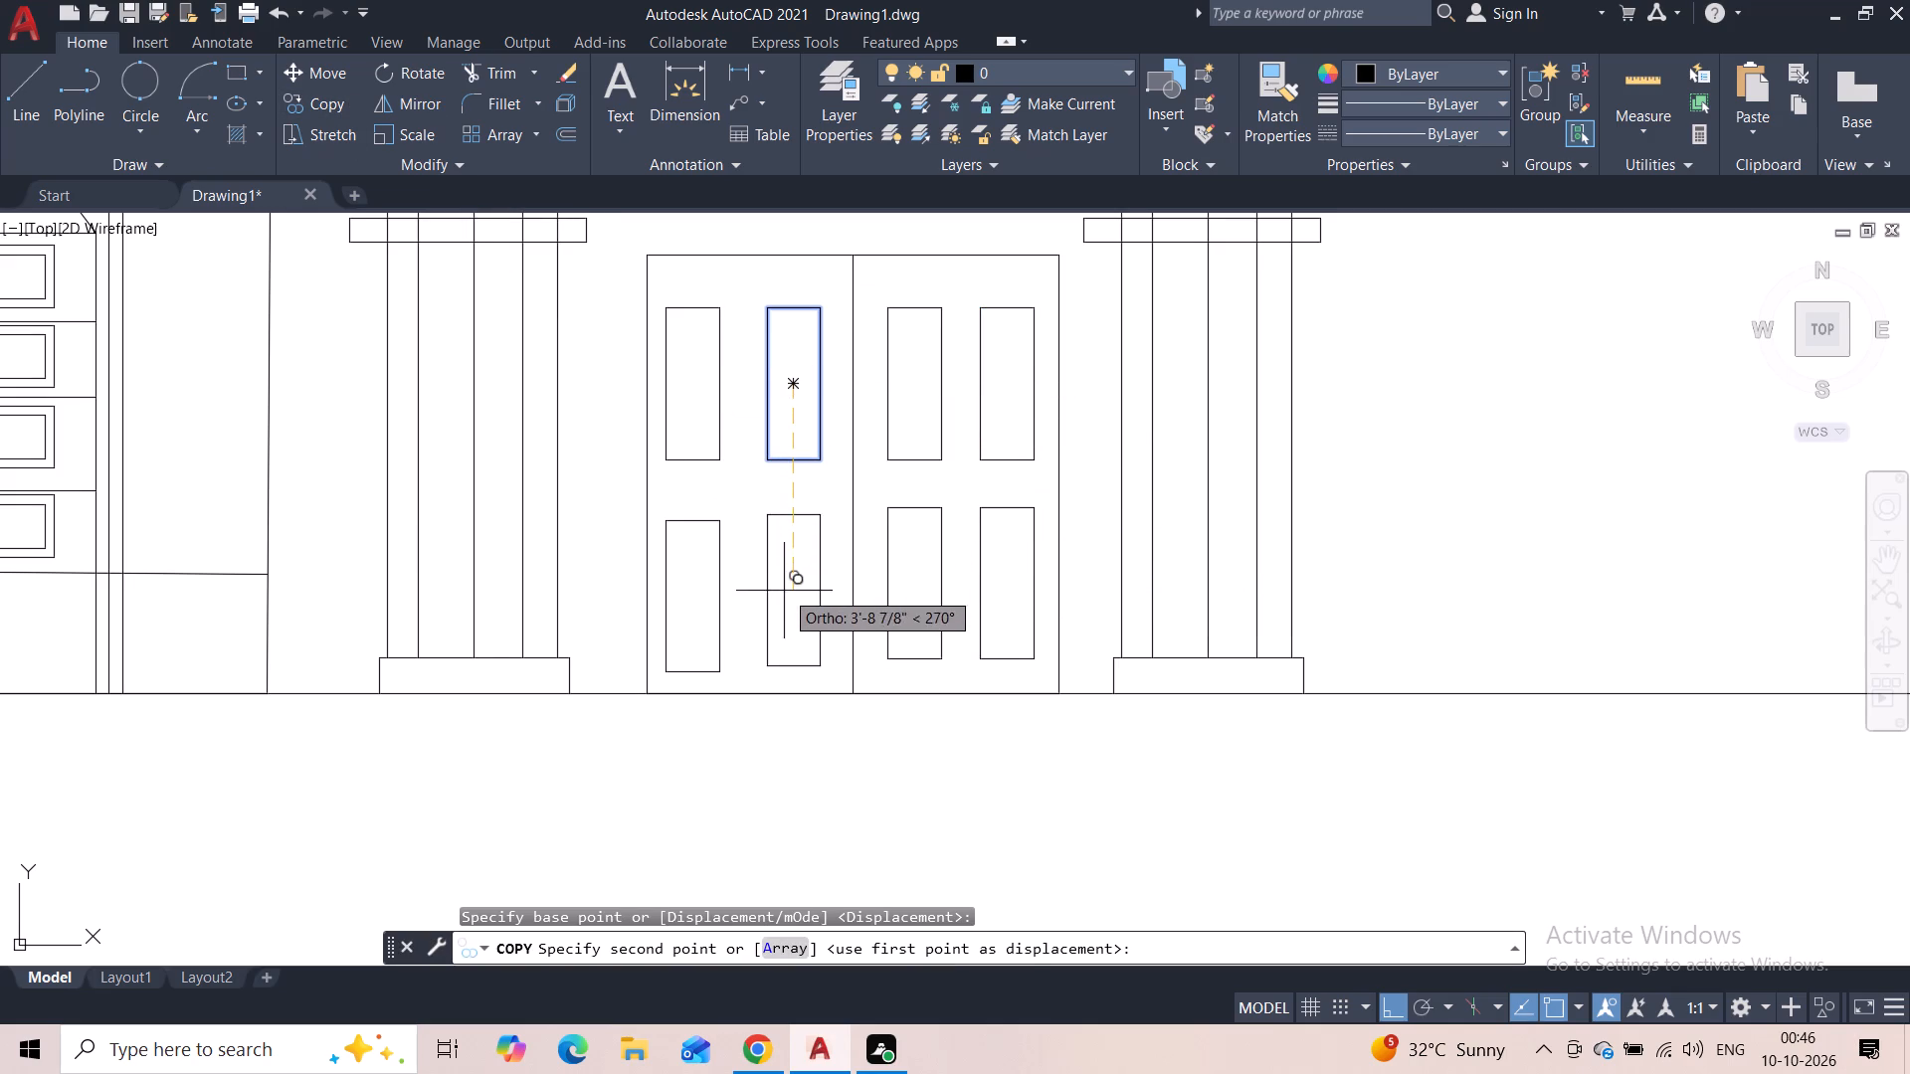
pyautogui.click(778, 599)
pyautogui.press('Escape')
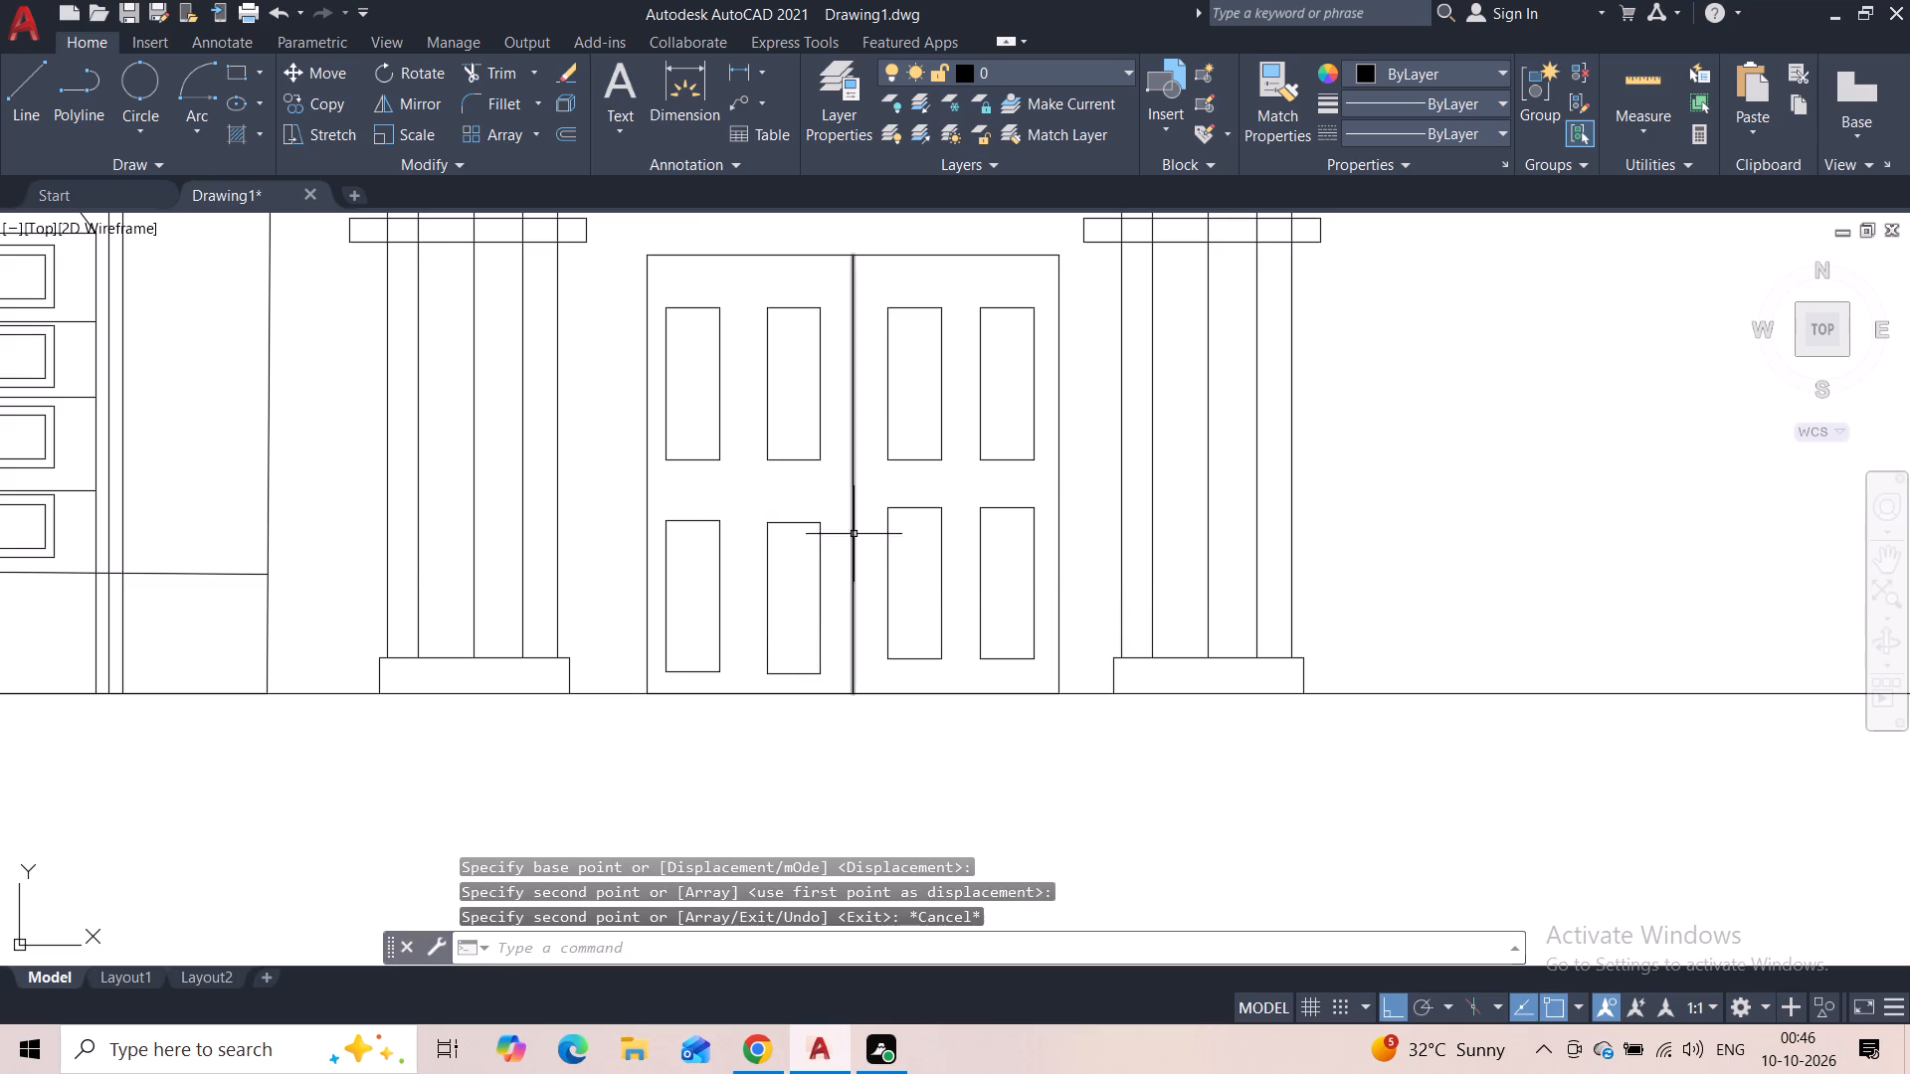
# Draw a line about 41'-8" horizontally right from the upper storey's top right corner, continuing vertically down to the ground line as the outer wall.
pyautogui.scroll(-2, 1371, 486)
pyautogui.moveTo(1409, 453); pyautogui.dragTo(1356, 537, button='middle')
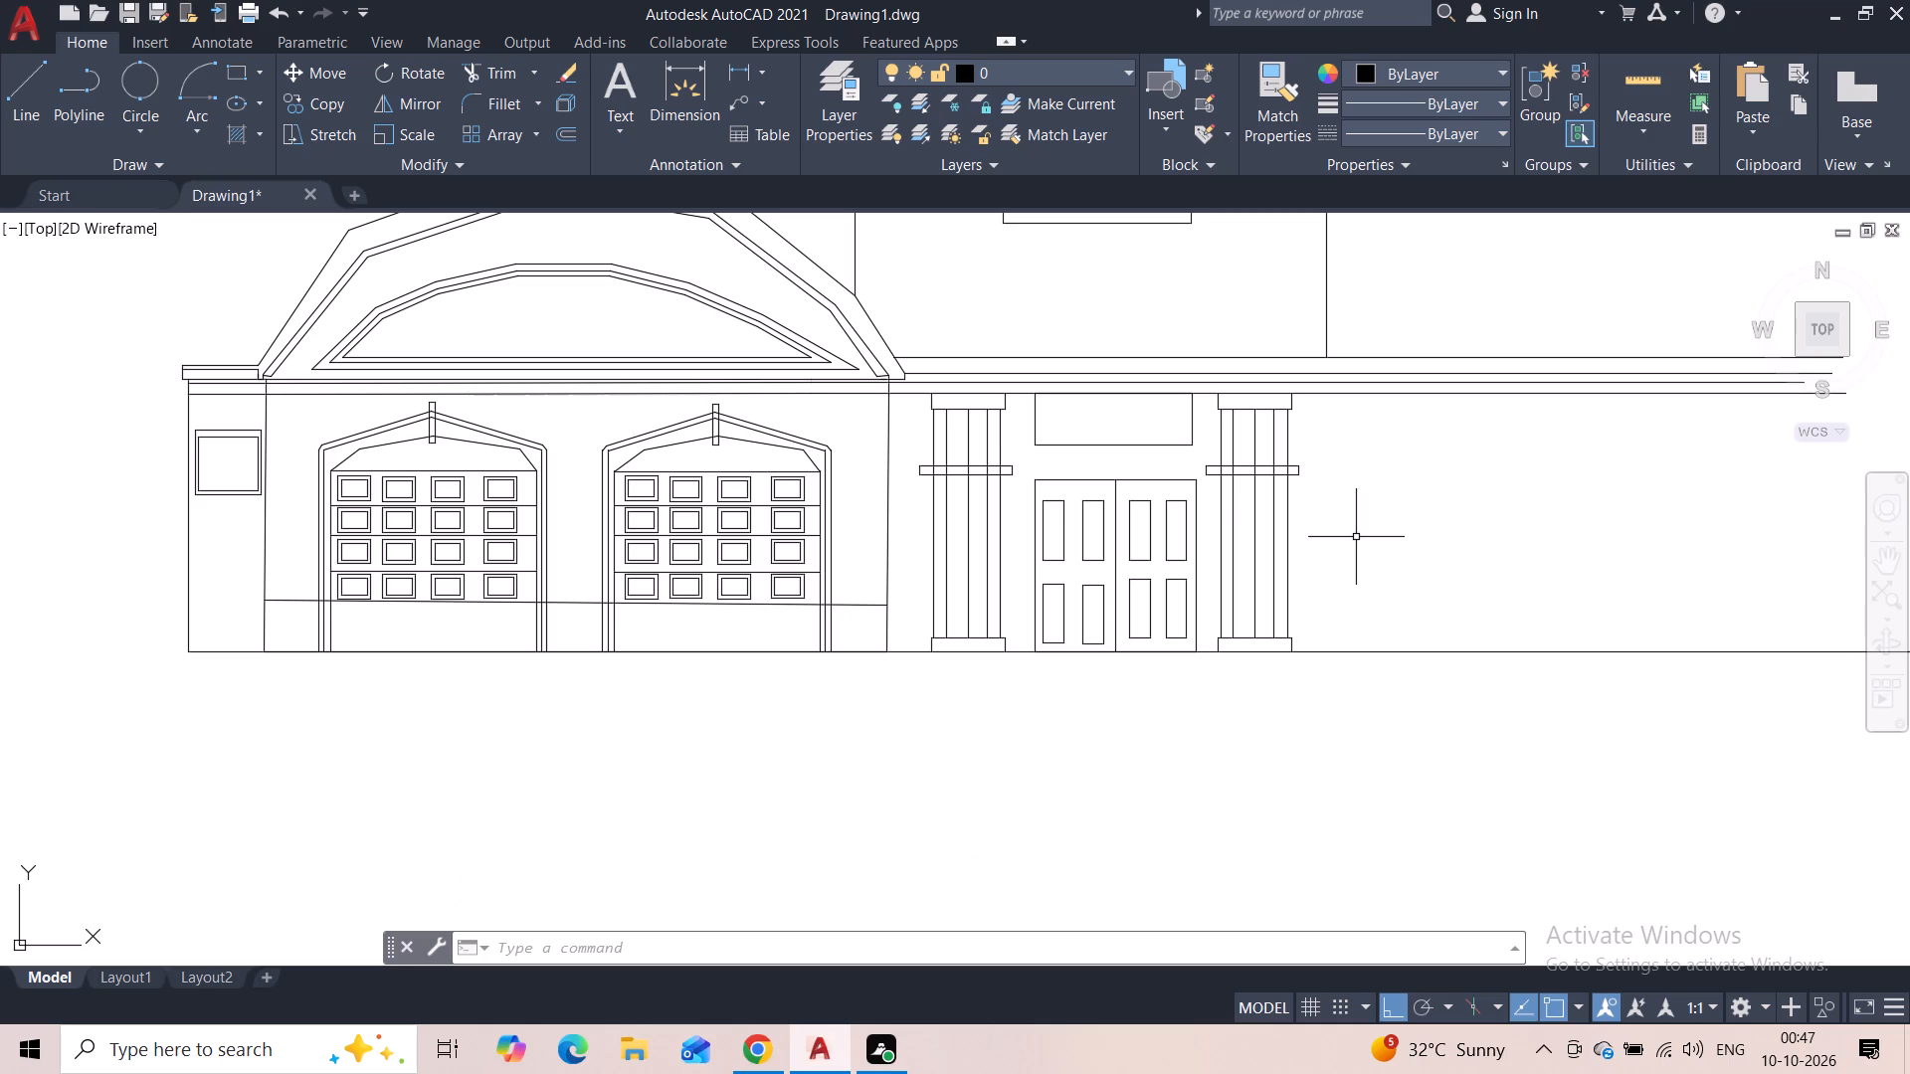
pyautogui.scroll(-1, 1356, 537)
pyautogui.moveTo(1362, 529); pyautogui.dragTo(954, 766, button='middle')
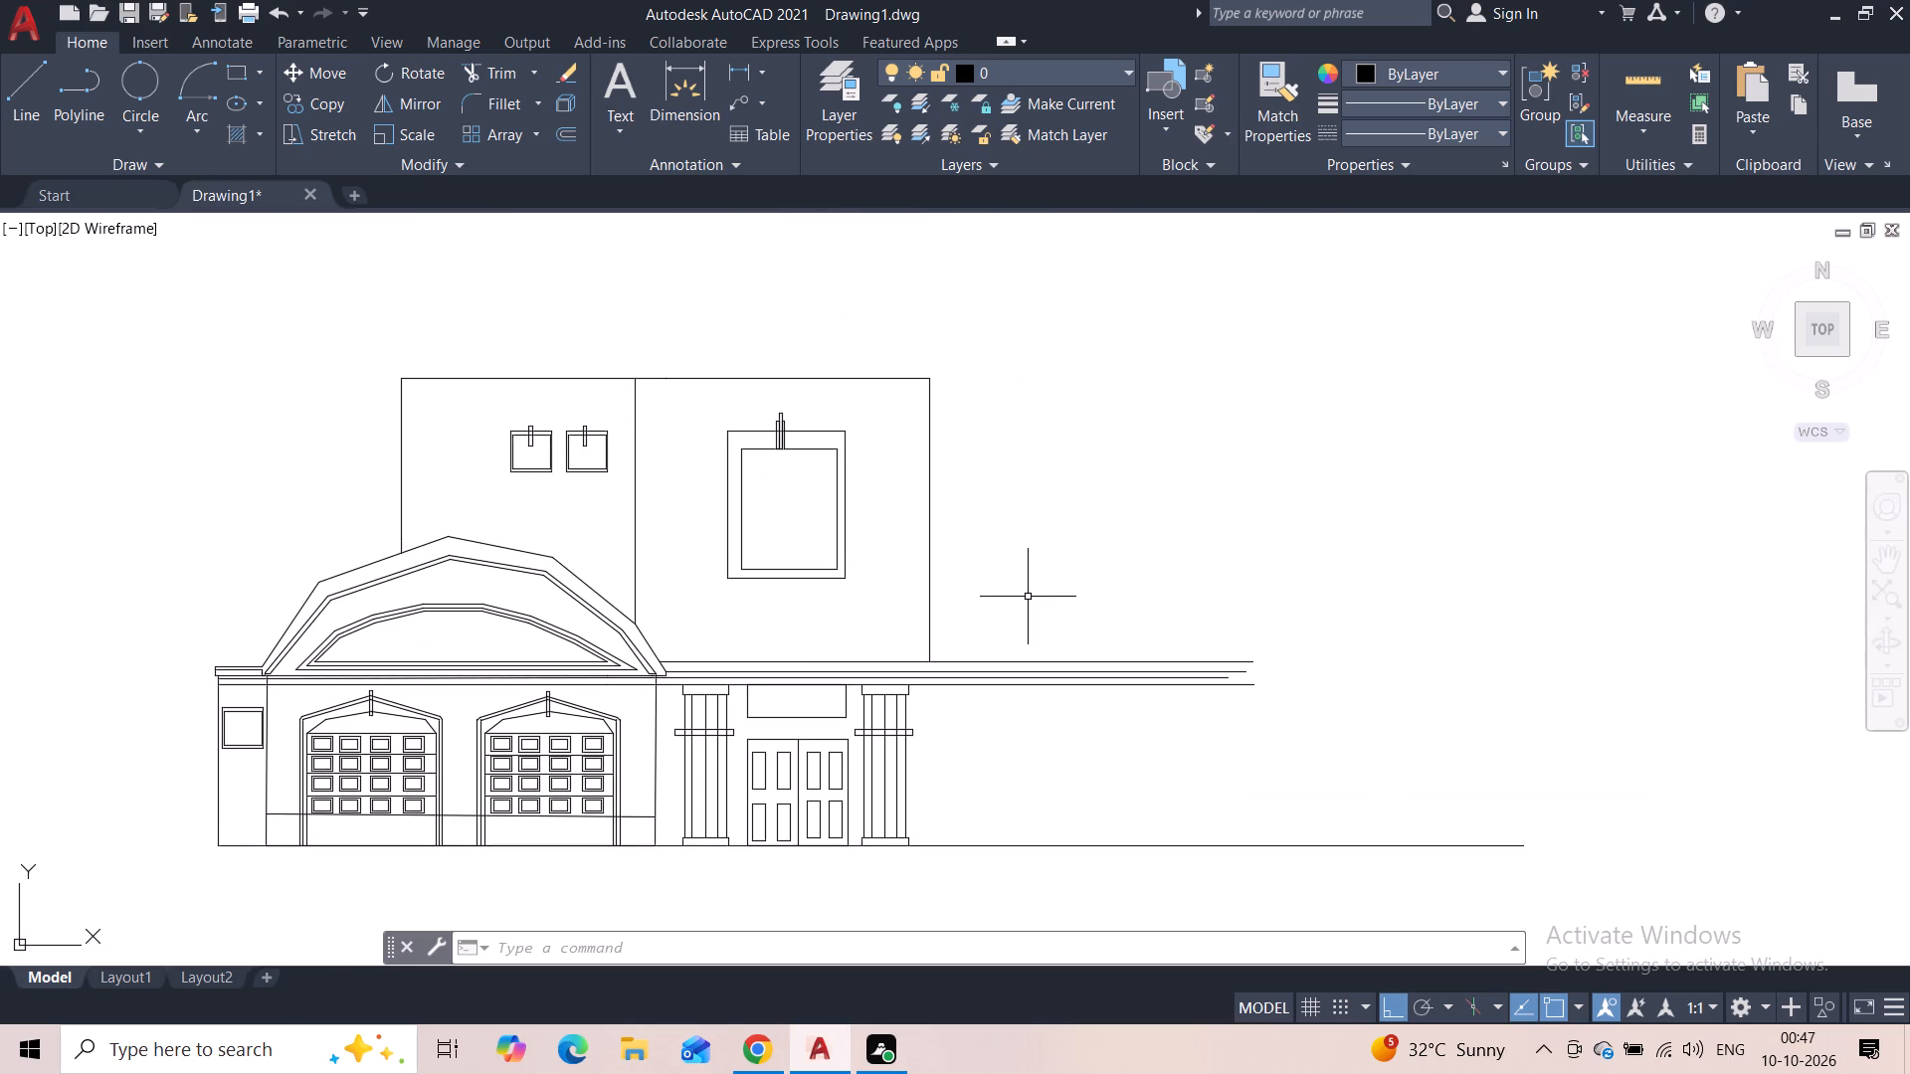
pyautogui.click(45, 101)
pyautogui.click(936, 381)
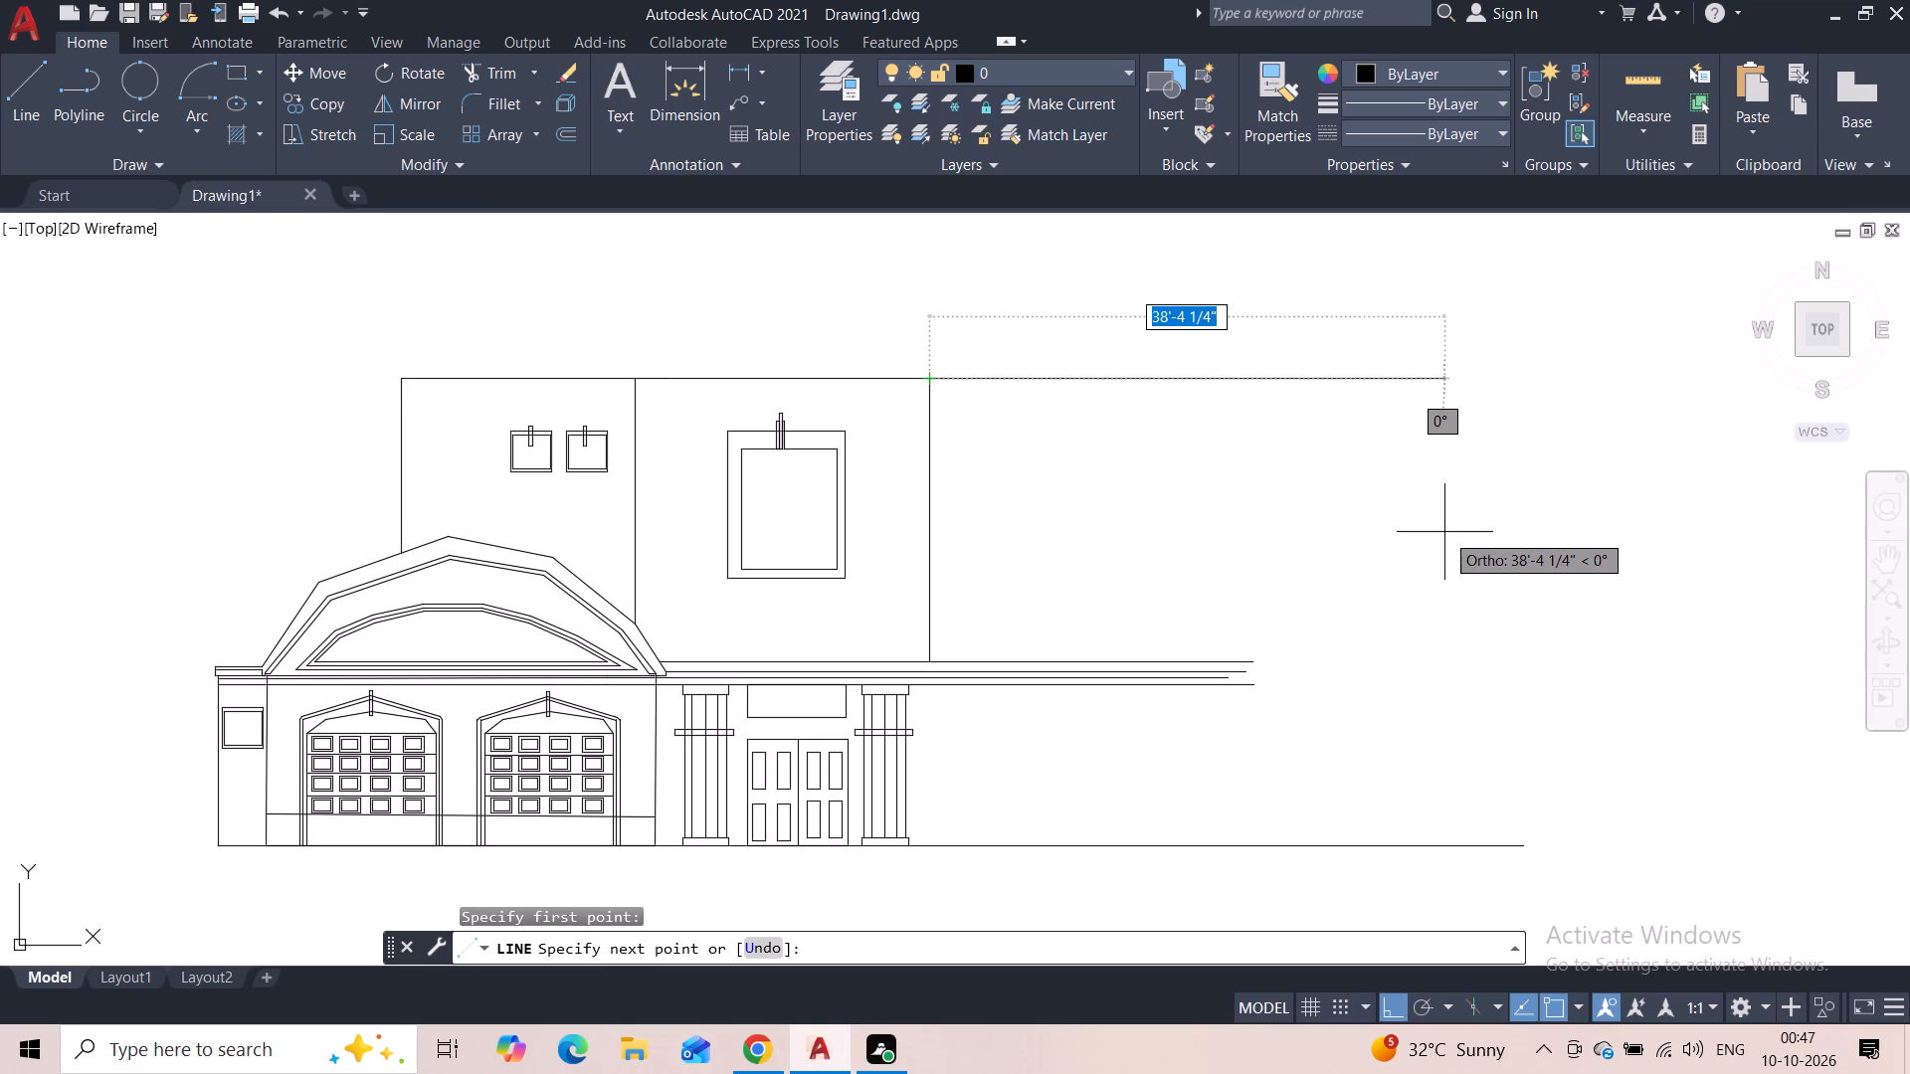
pyautogui.click(1489, 535)
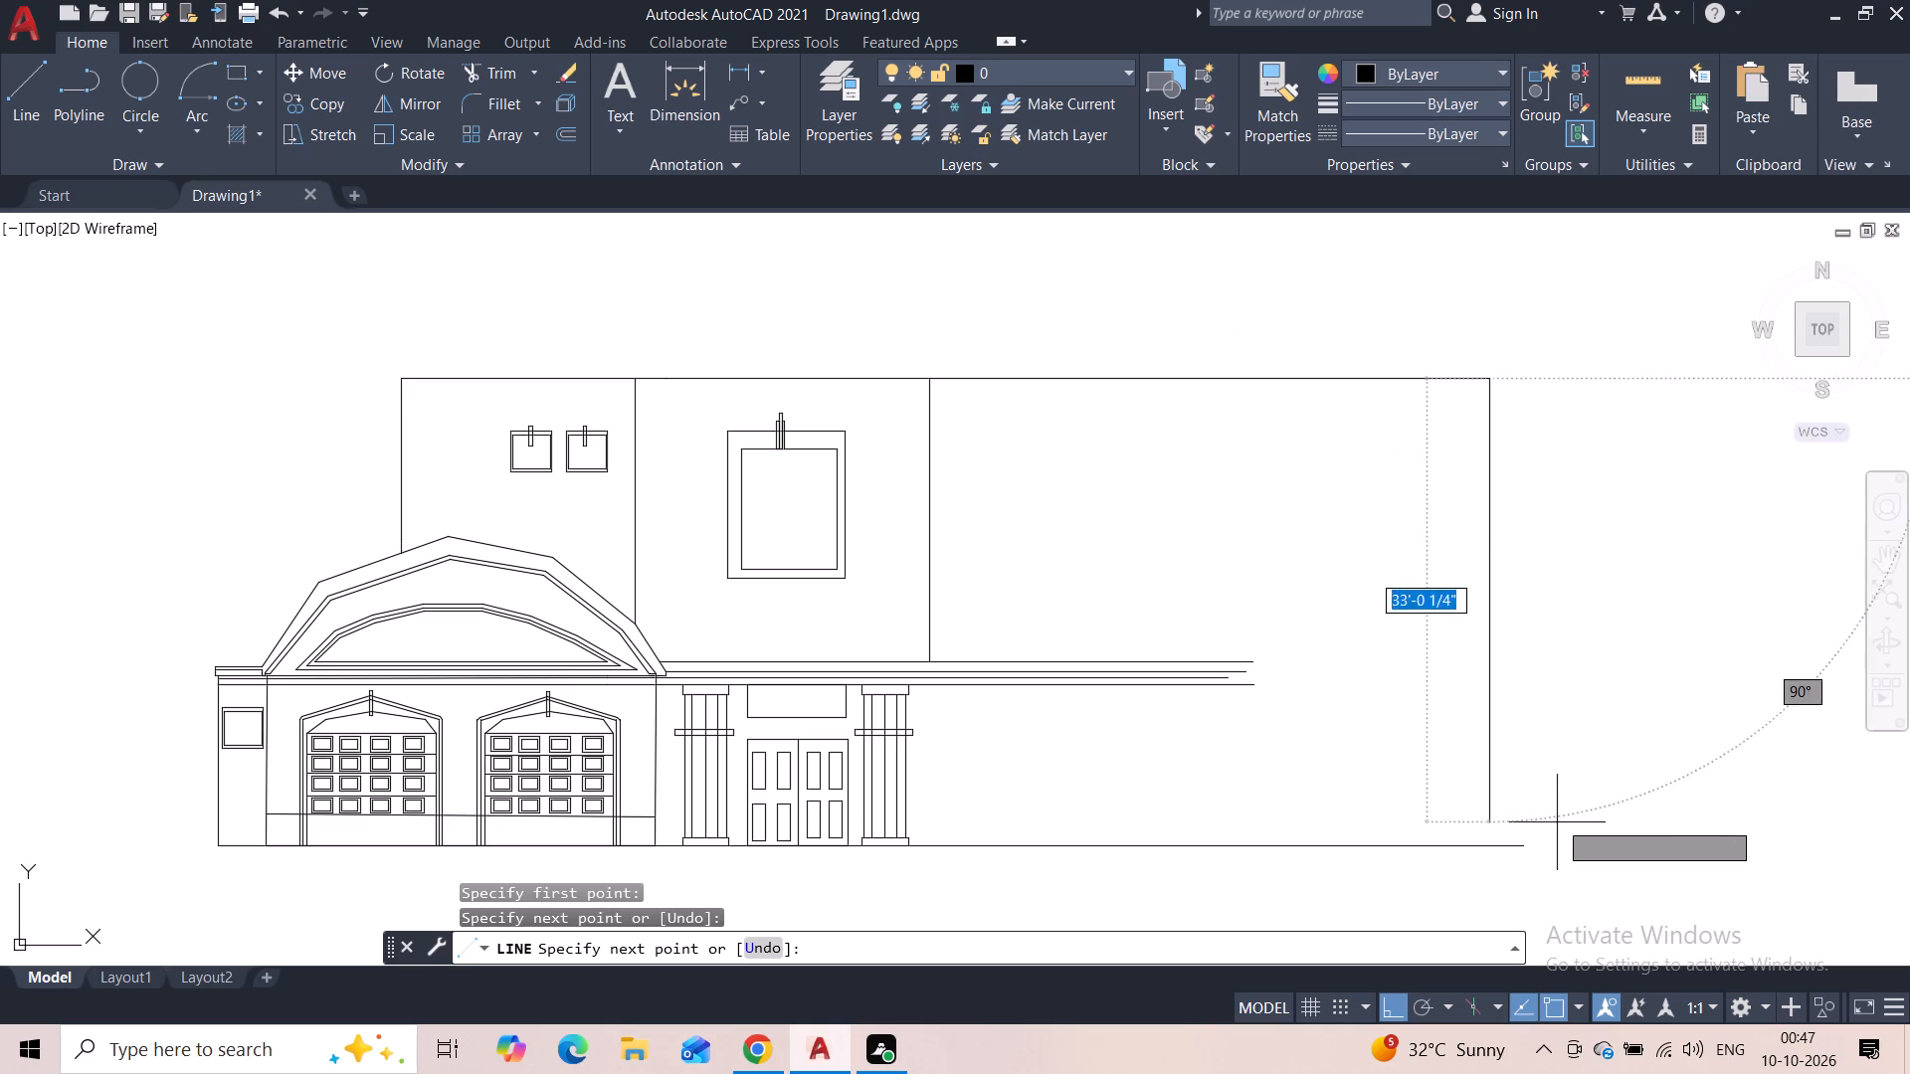
pyautogui.click(1486, 847)
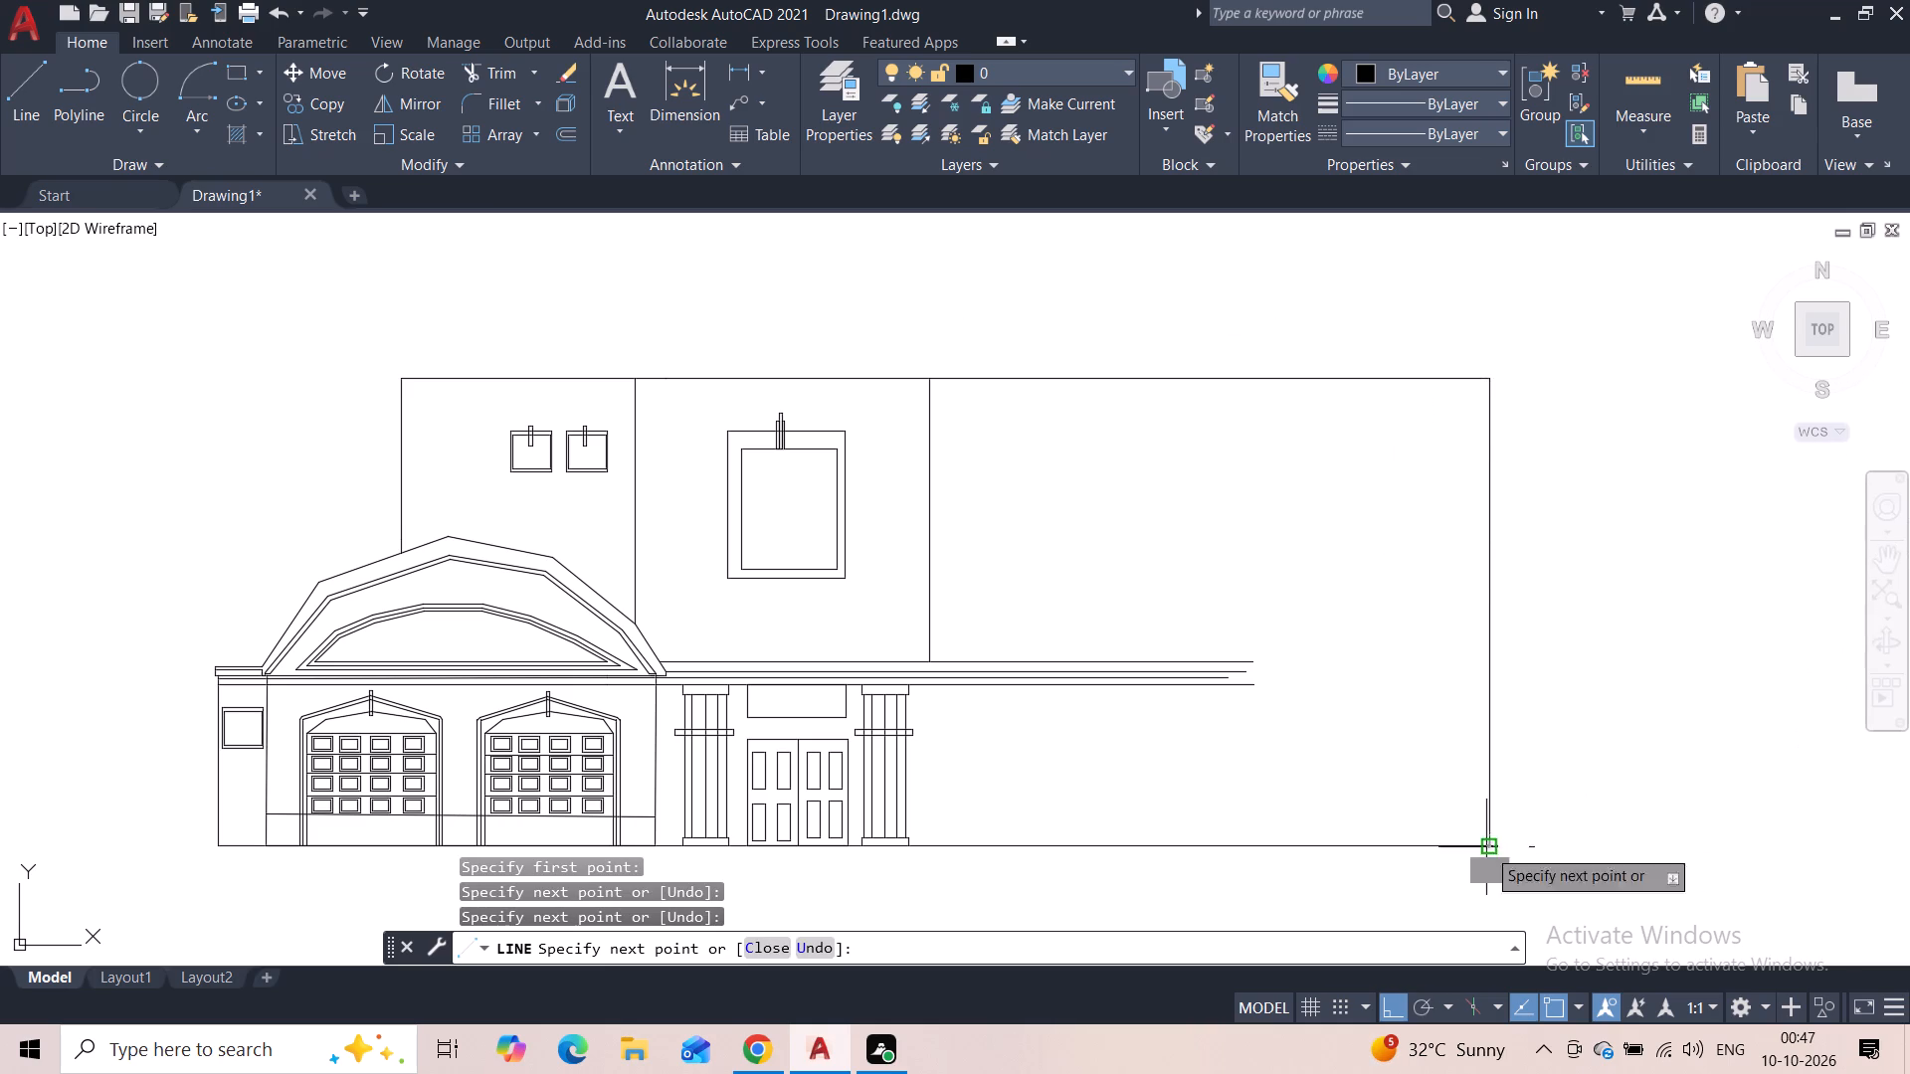
pyautogui.press('Escape')
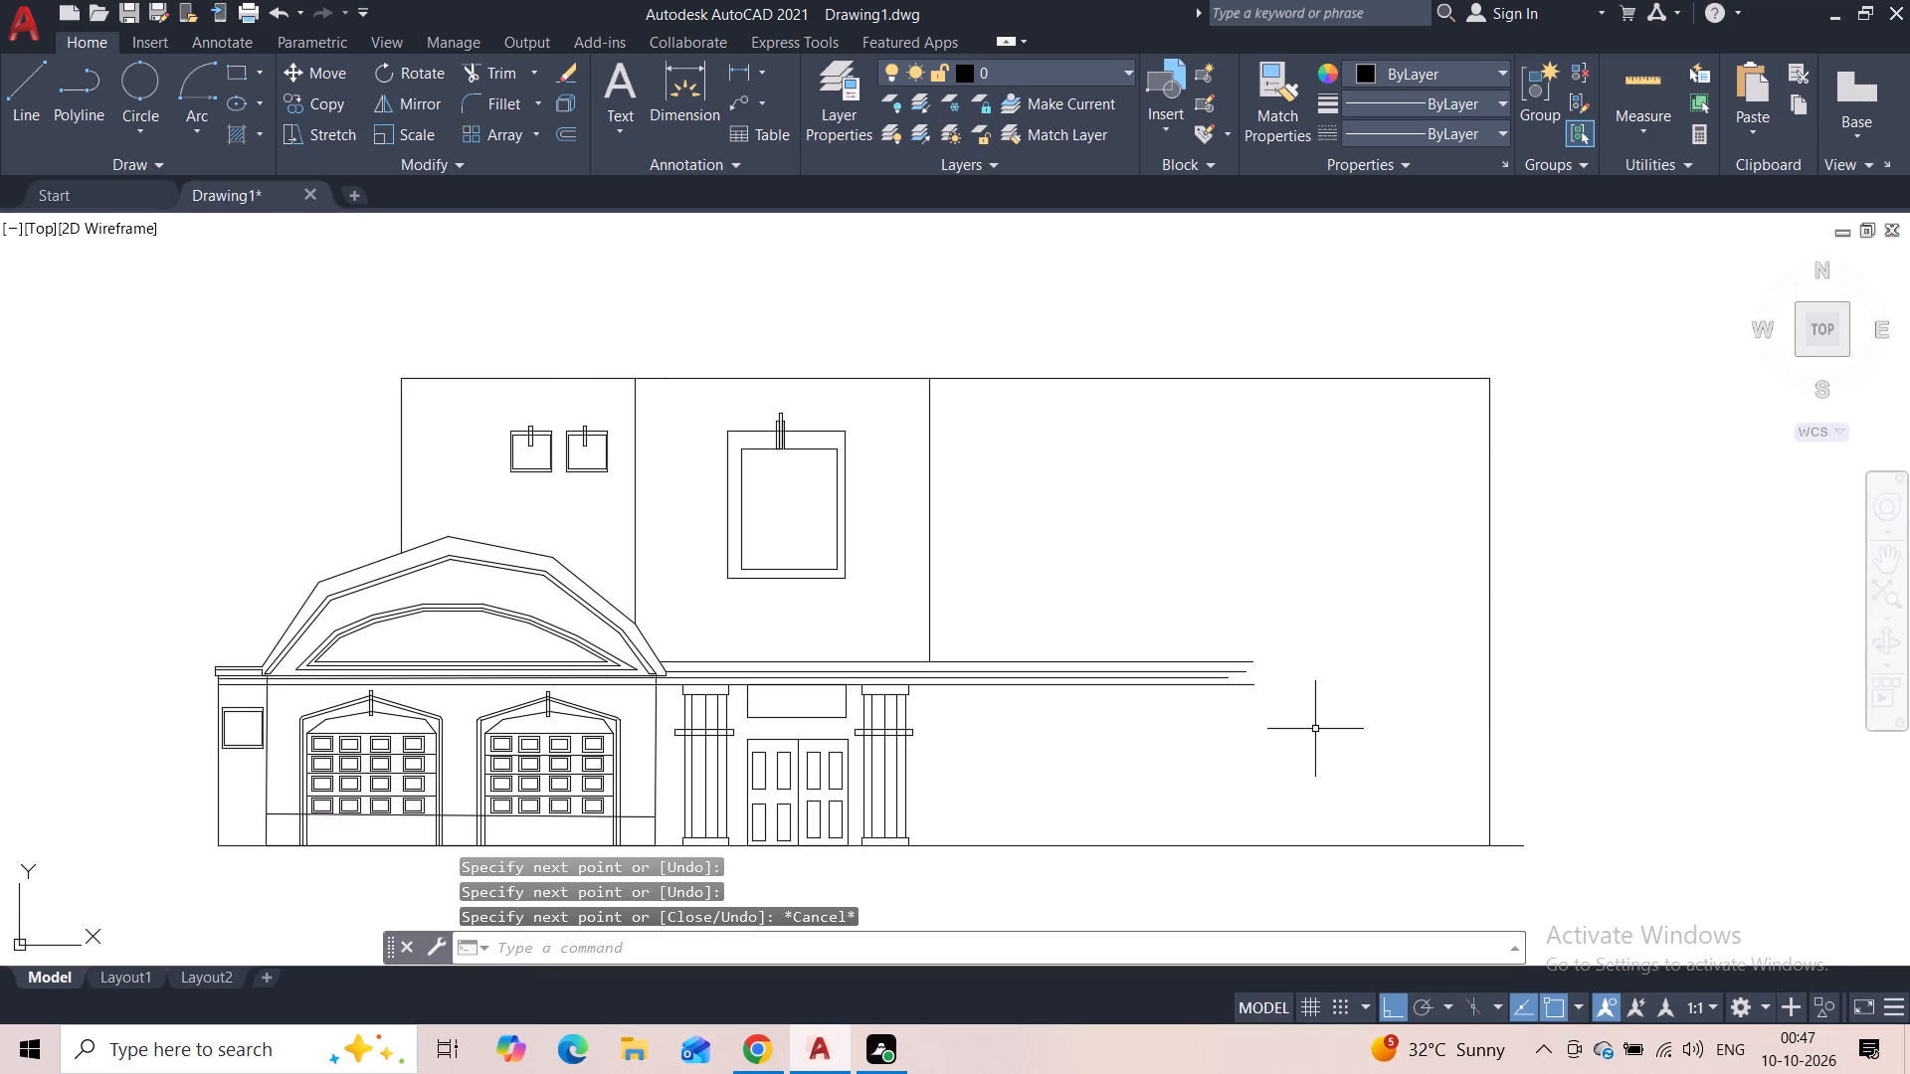
# Draw horizontal lines continuing the two upper roof-band lines from their right ends to the new outer wall line.
pyautogui.moveTo(1315, 730); pyautogui.dragTo(1271, 597, button='middle')
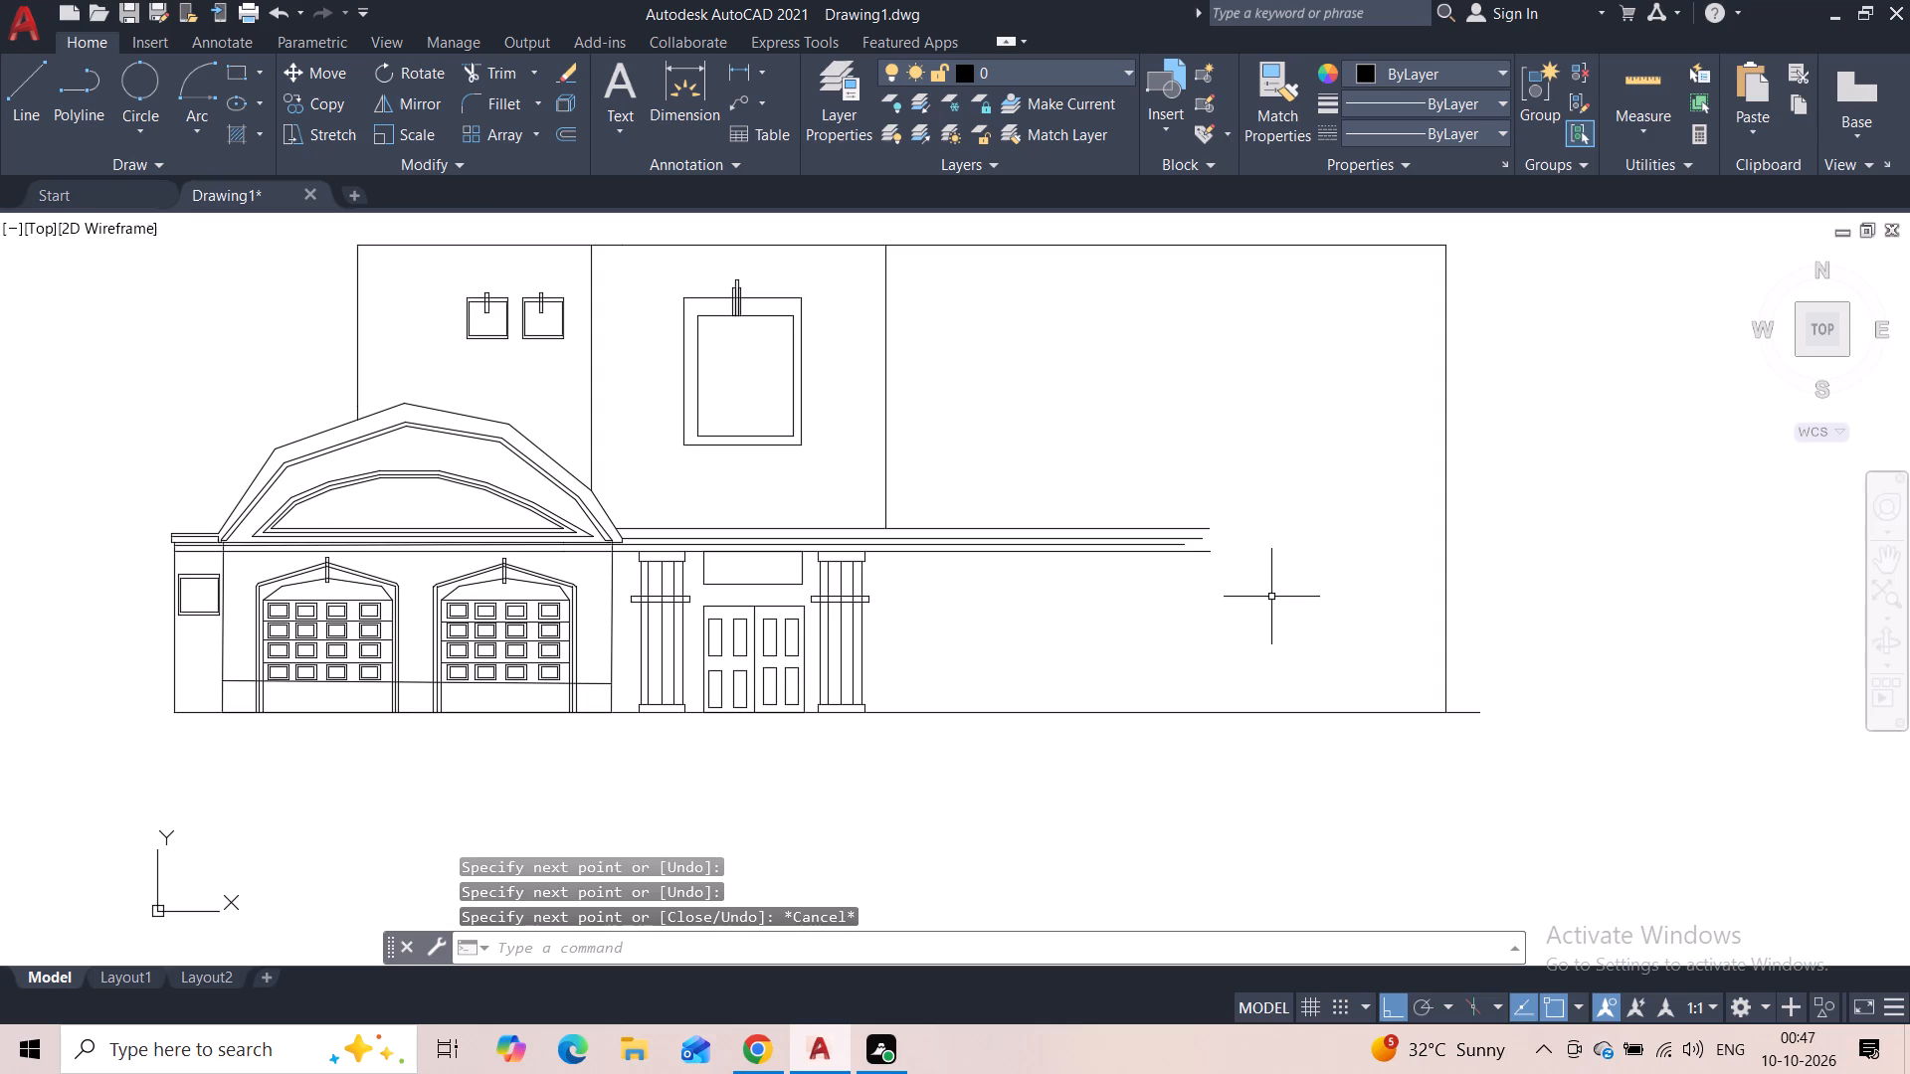
pyautogui.scroll(2, 991, 568)
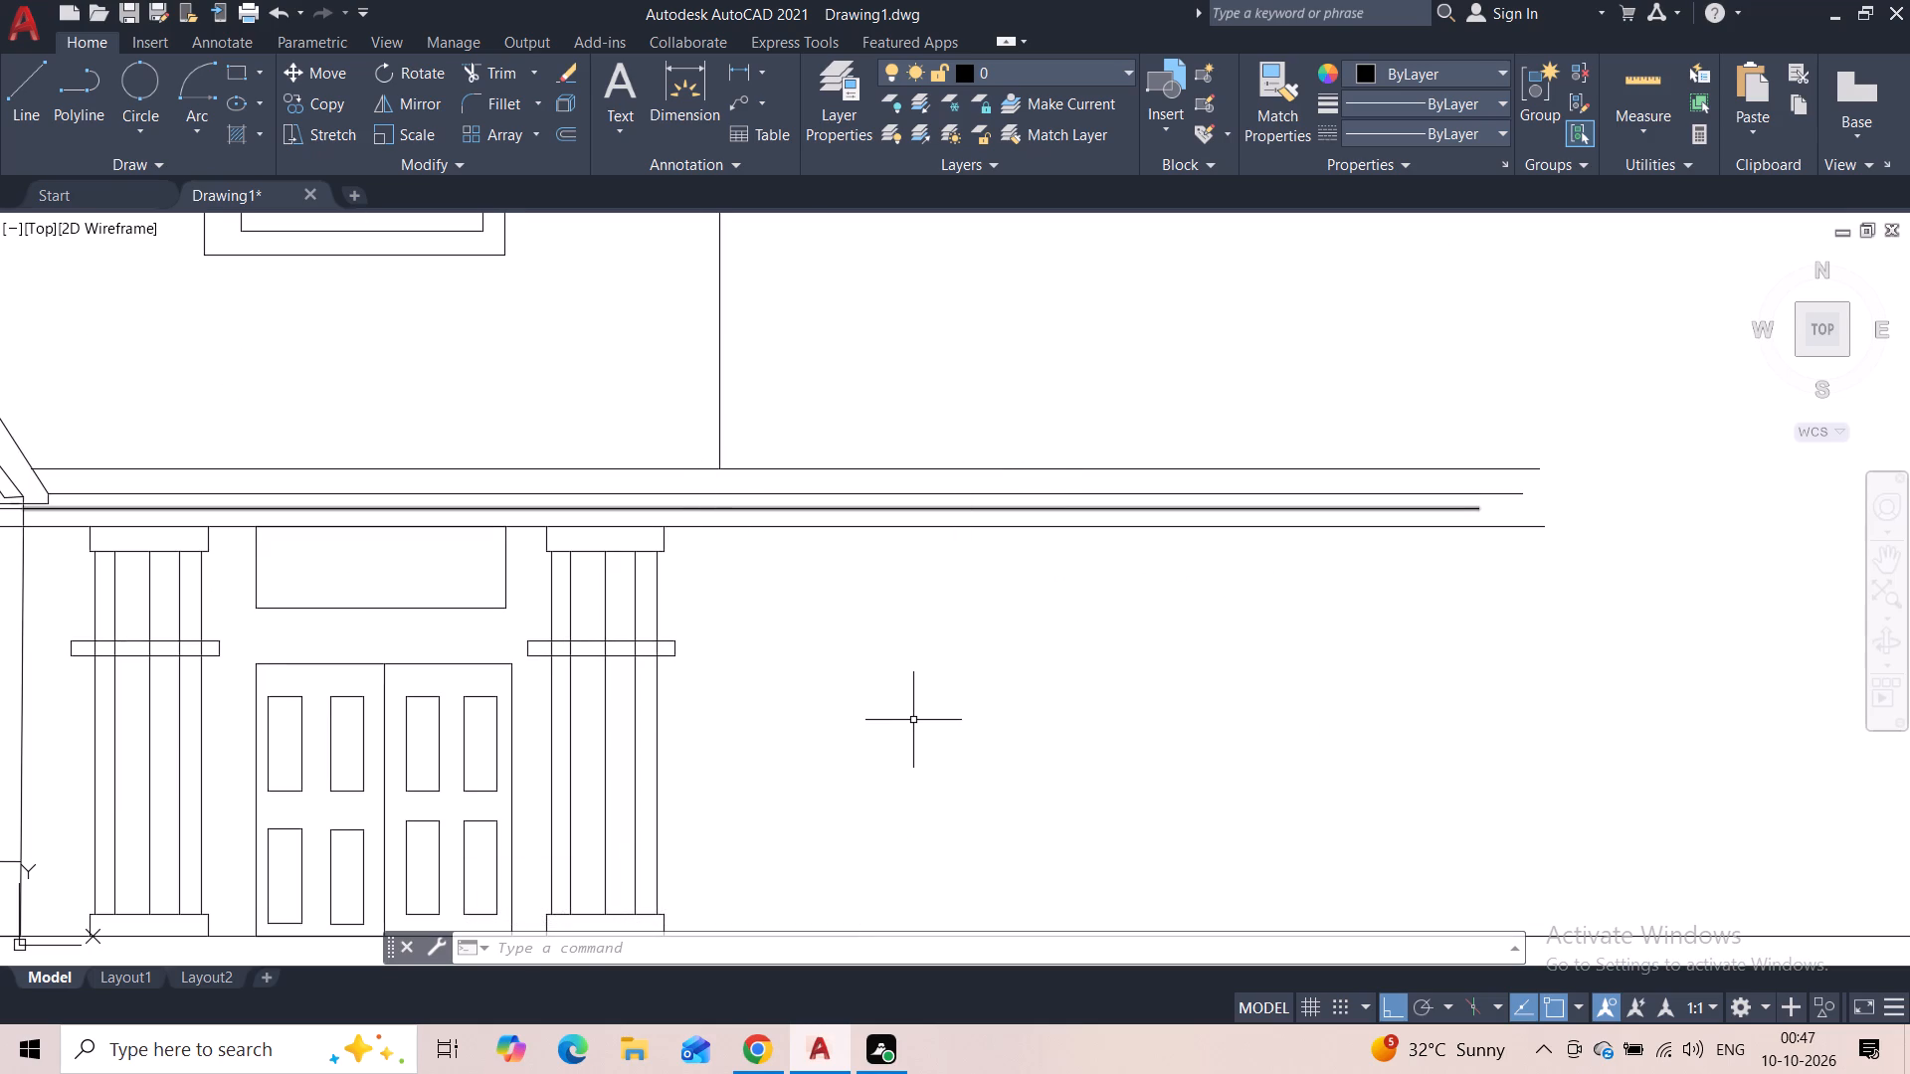
pyautogui.scroll(-1, 905, 694)
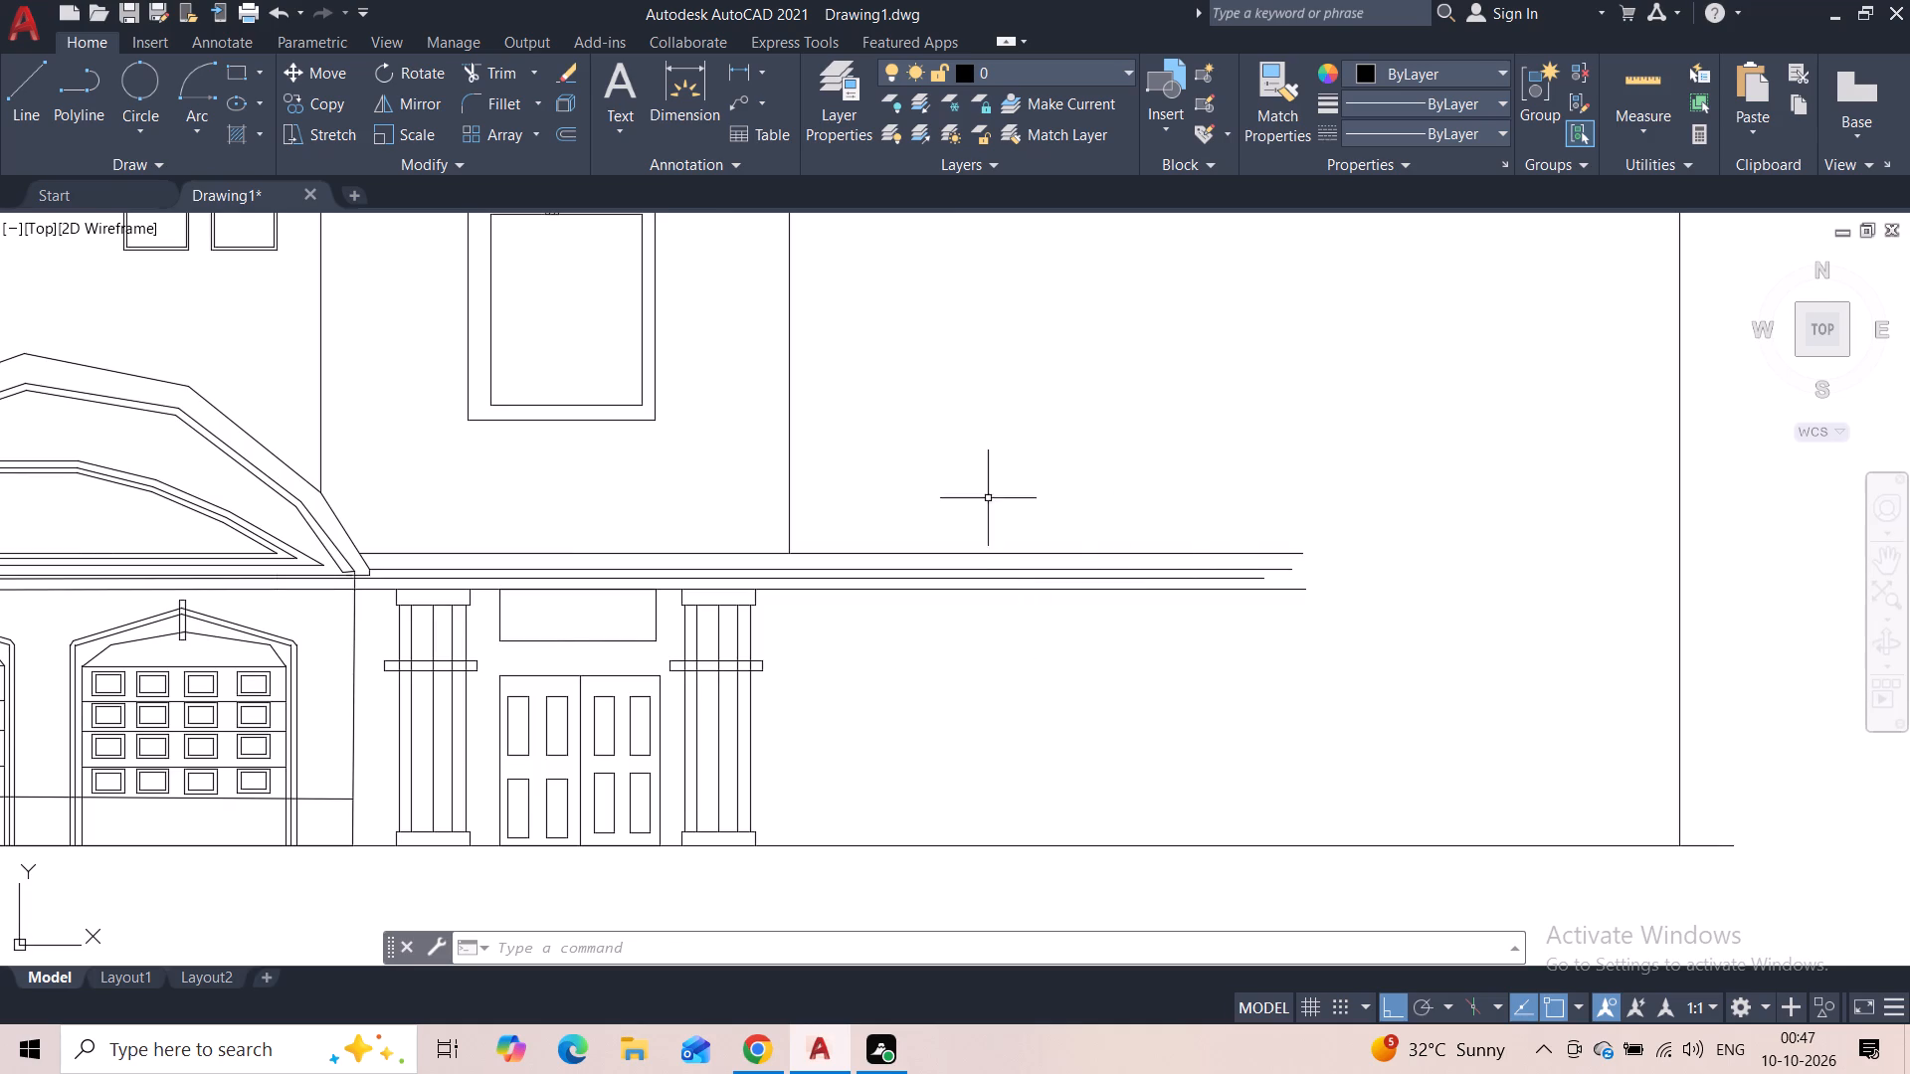
pyautogui.click(37, 109)
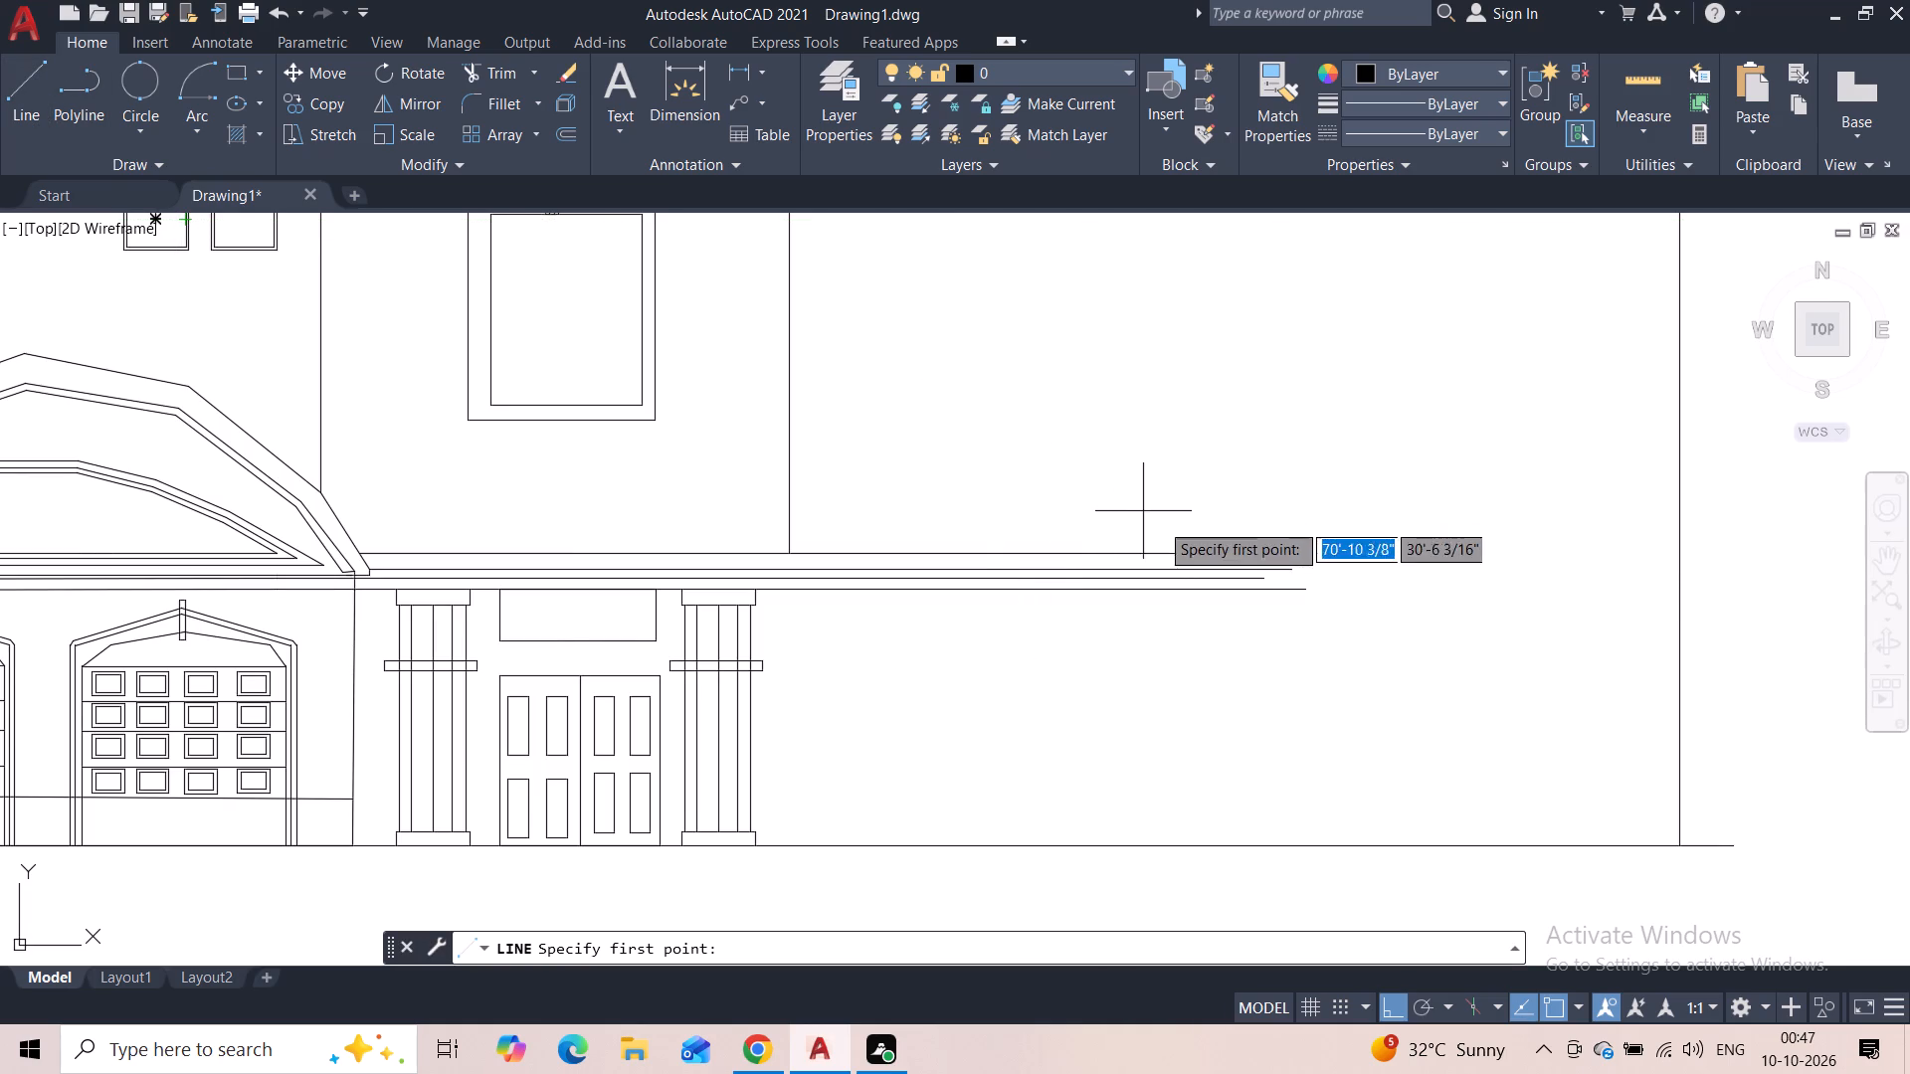
pyautogui.click(1306, 553)
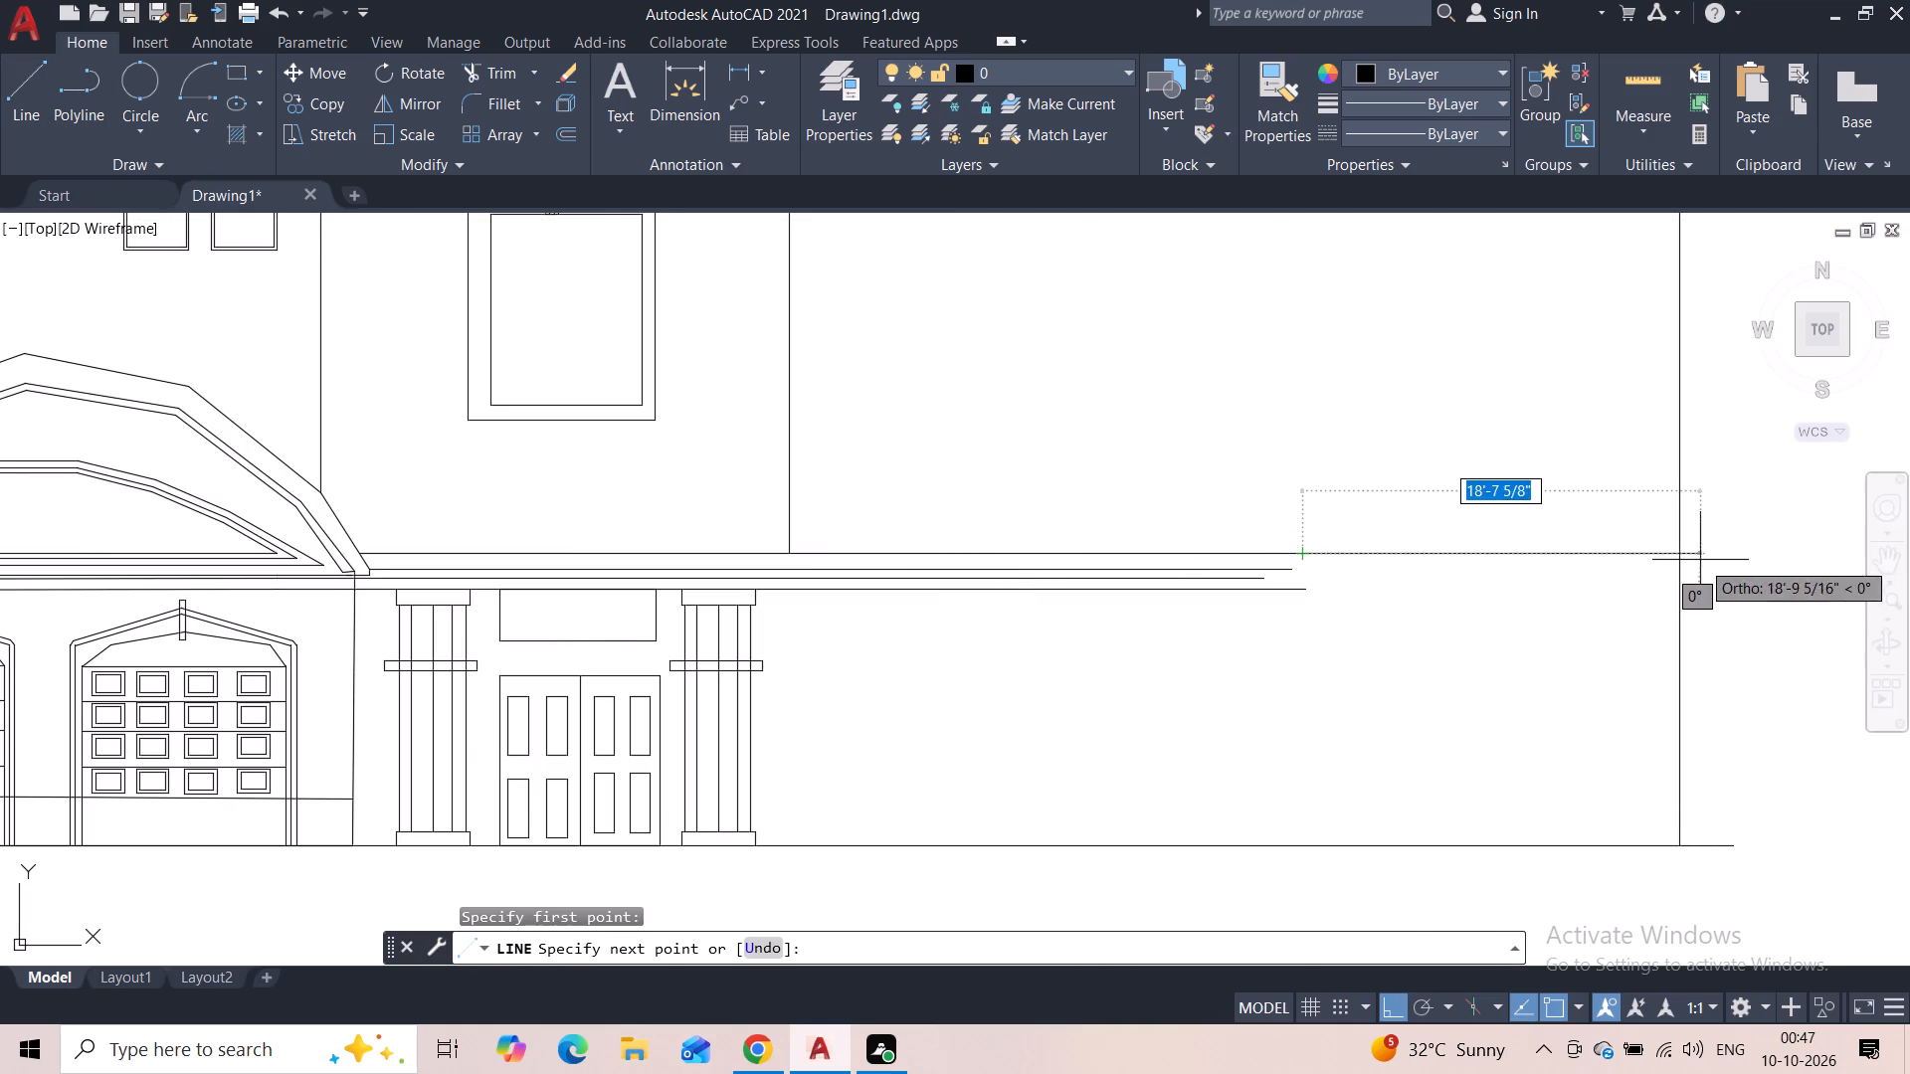
pyautogui.click(1673, 557)
pyautogui.press('Escape')
pyautogui.press('space')
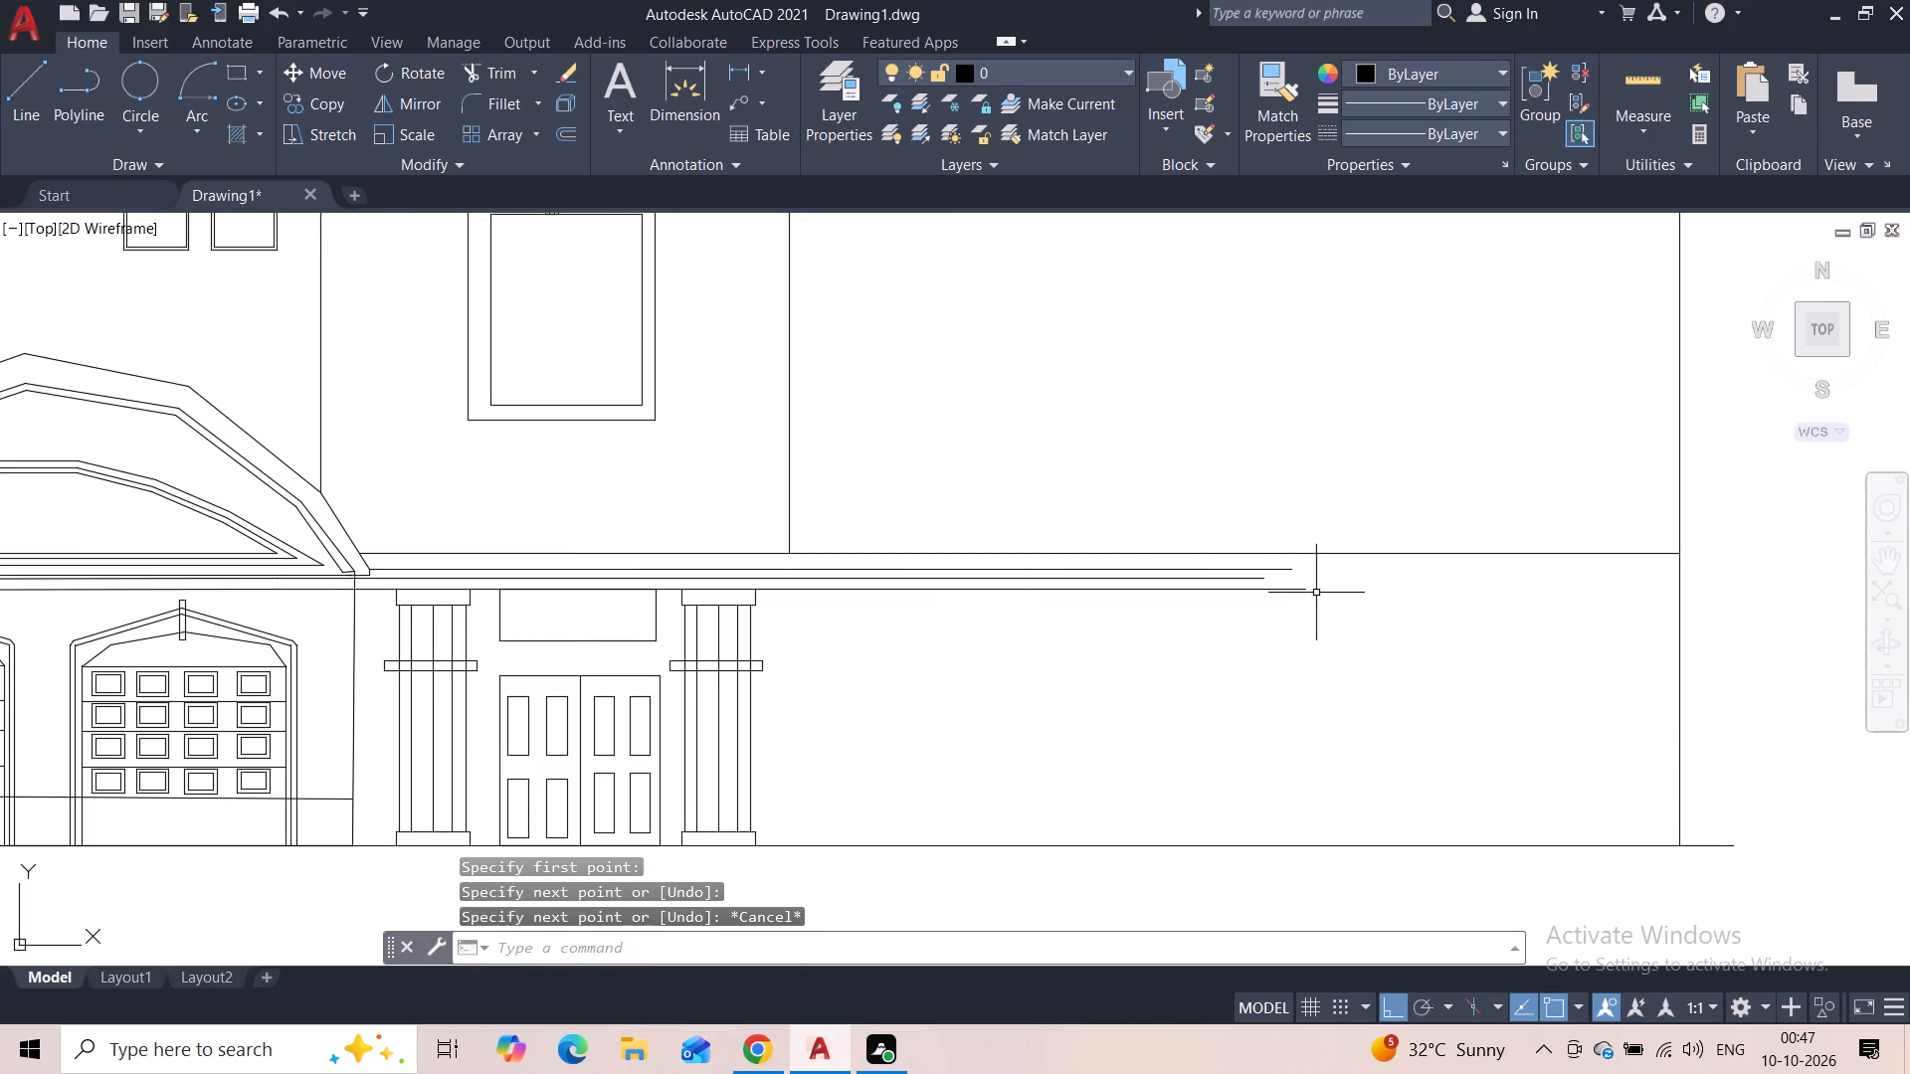
pyautogui.click(1298, 572)
pyautogui.click(1691, 566)
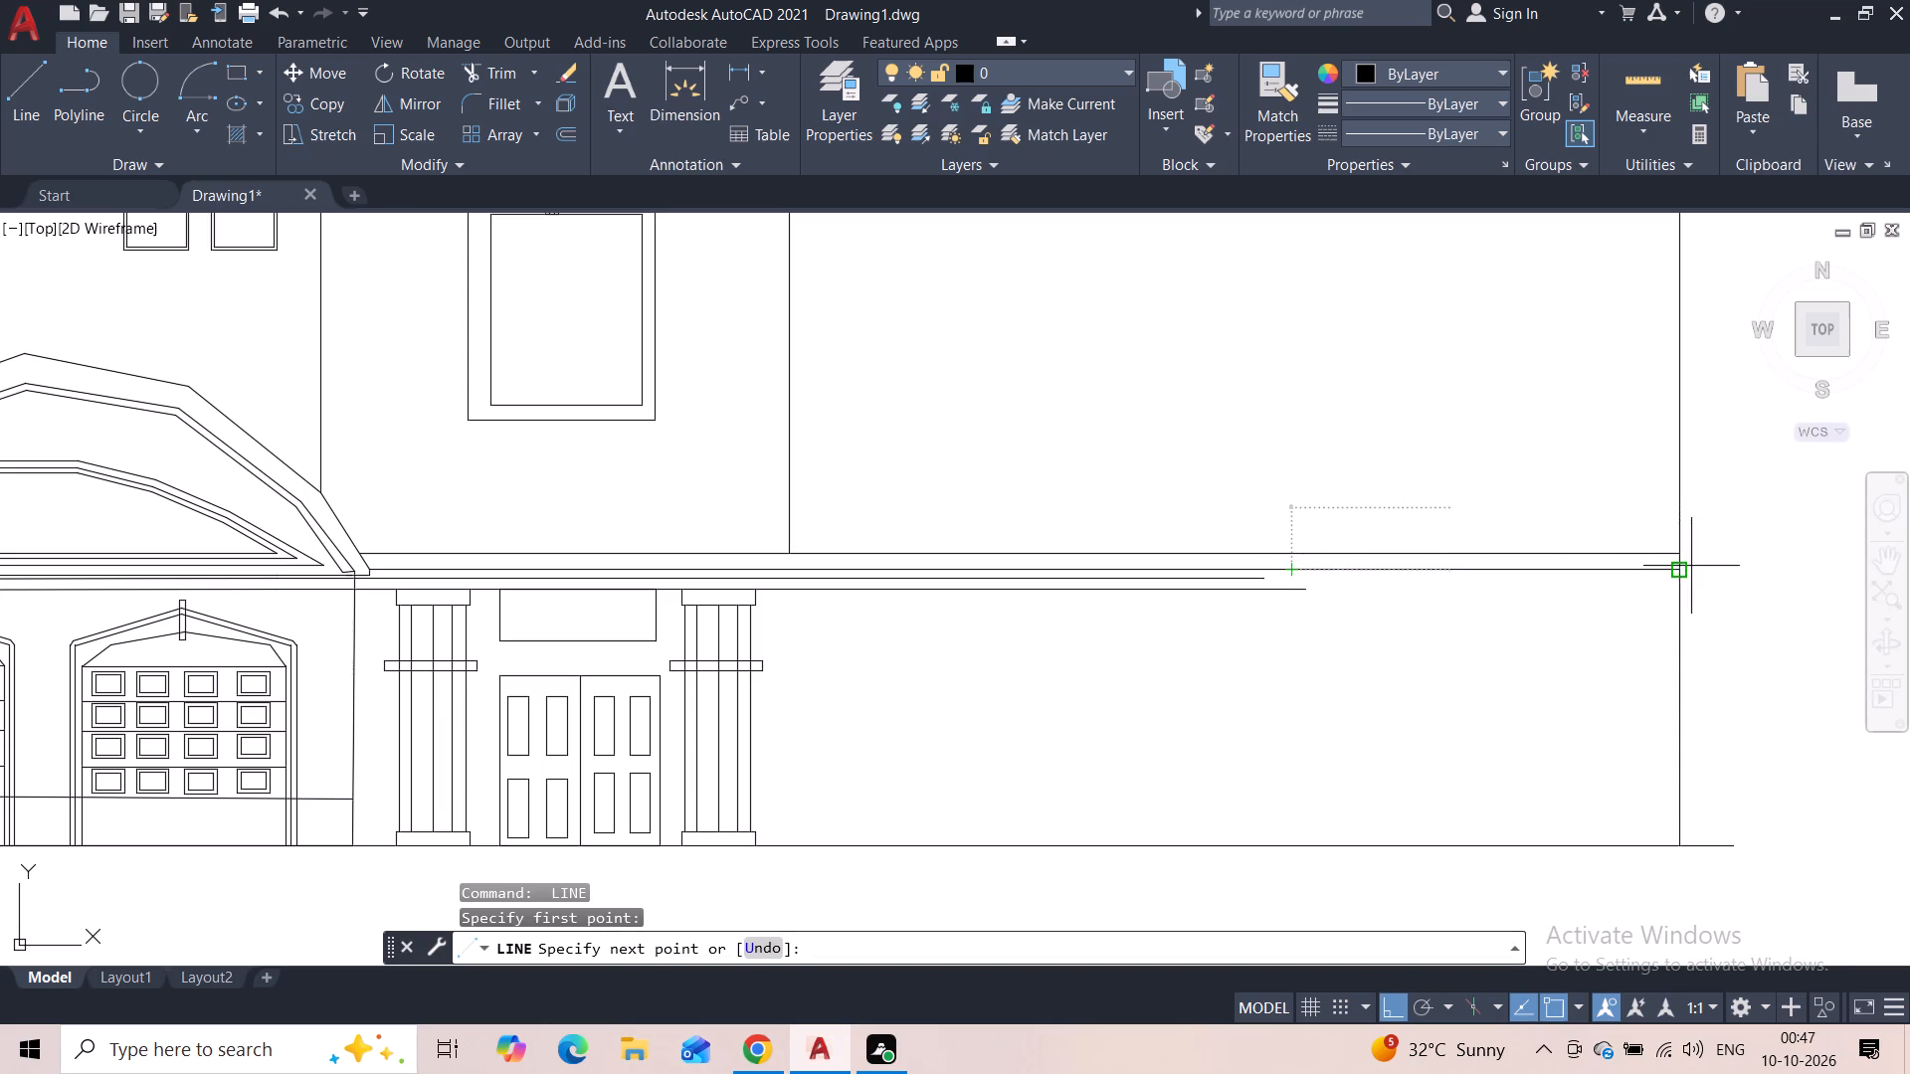
pyautogui.press('Escape')
# Draw horizontal lines continuing the two lower roof-band lines from their right ends to the outer wall line.
pyautogui.press('space')
pyautogui.click(1267, 581)
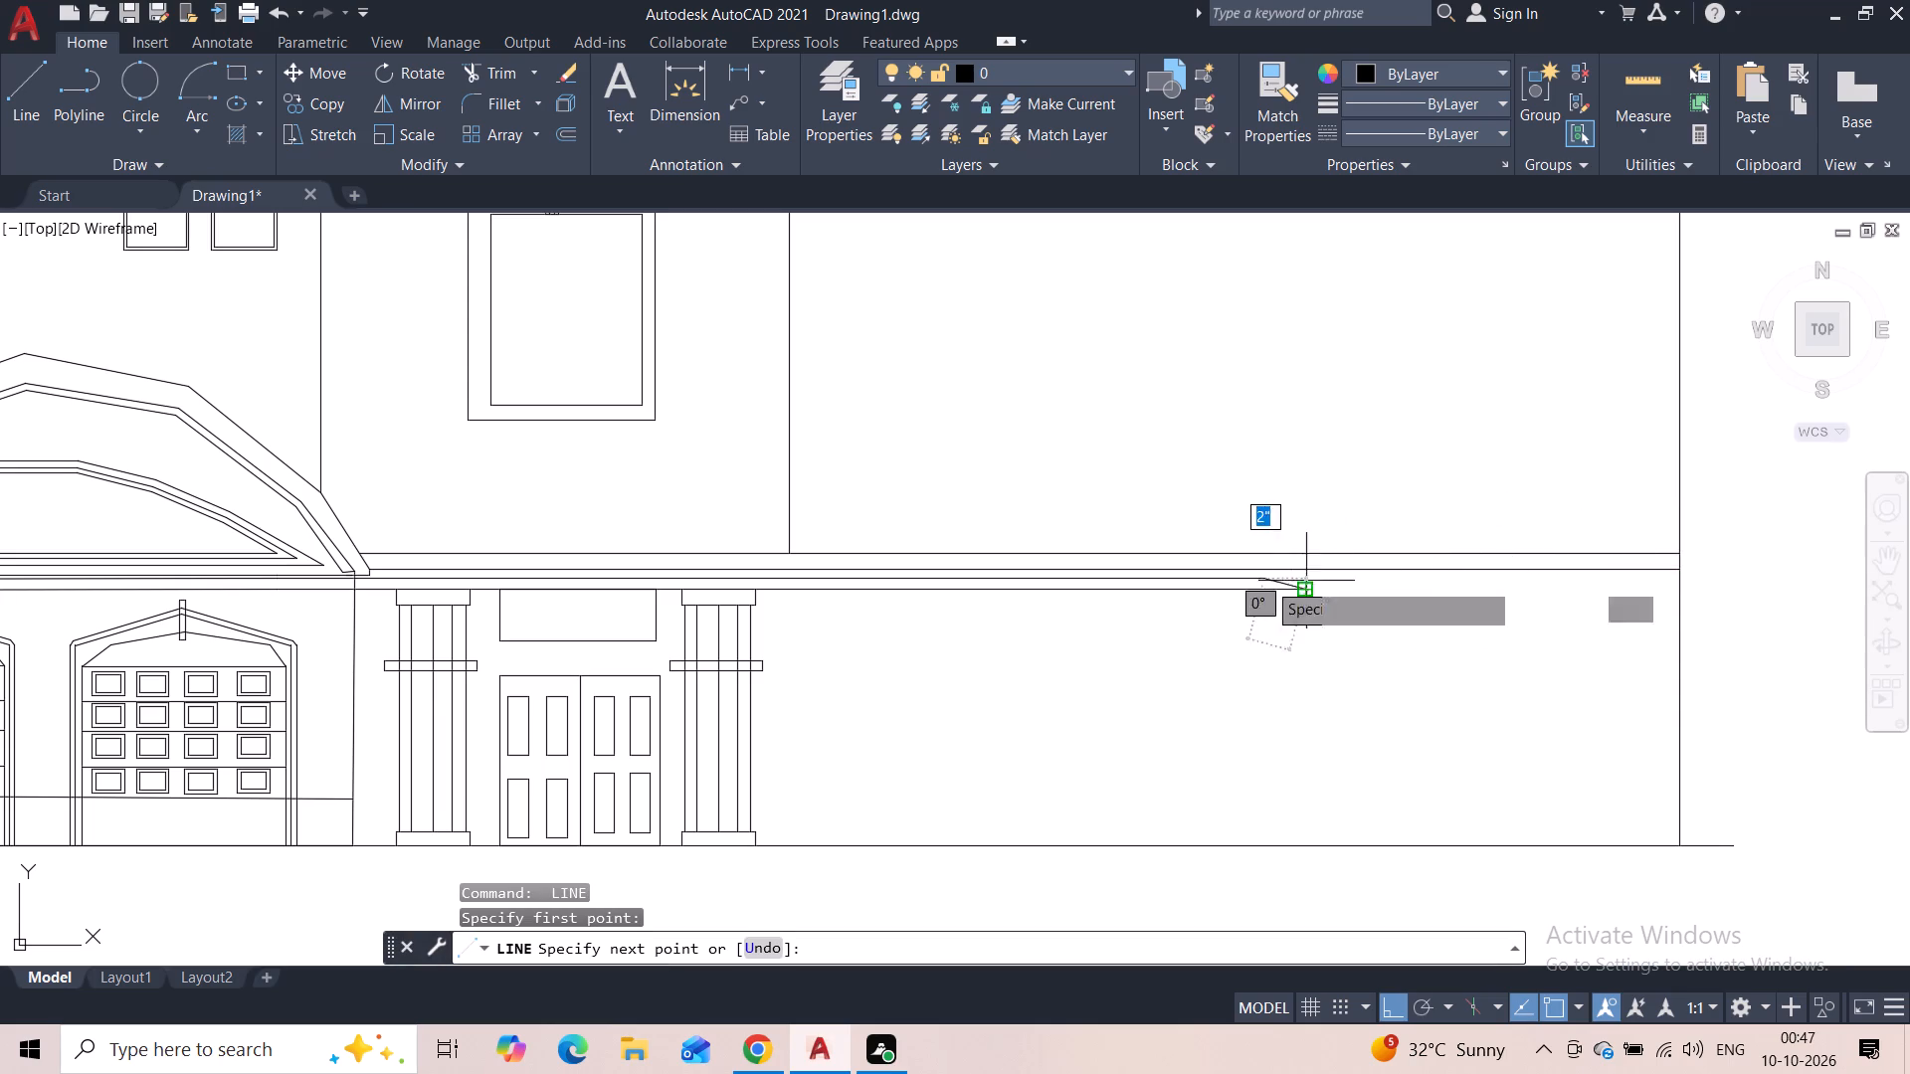
pyautogui.click(1667, 584)
pyautogui.press('Escape')
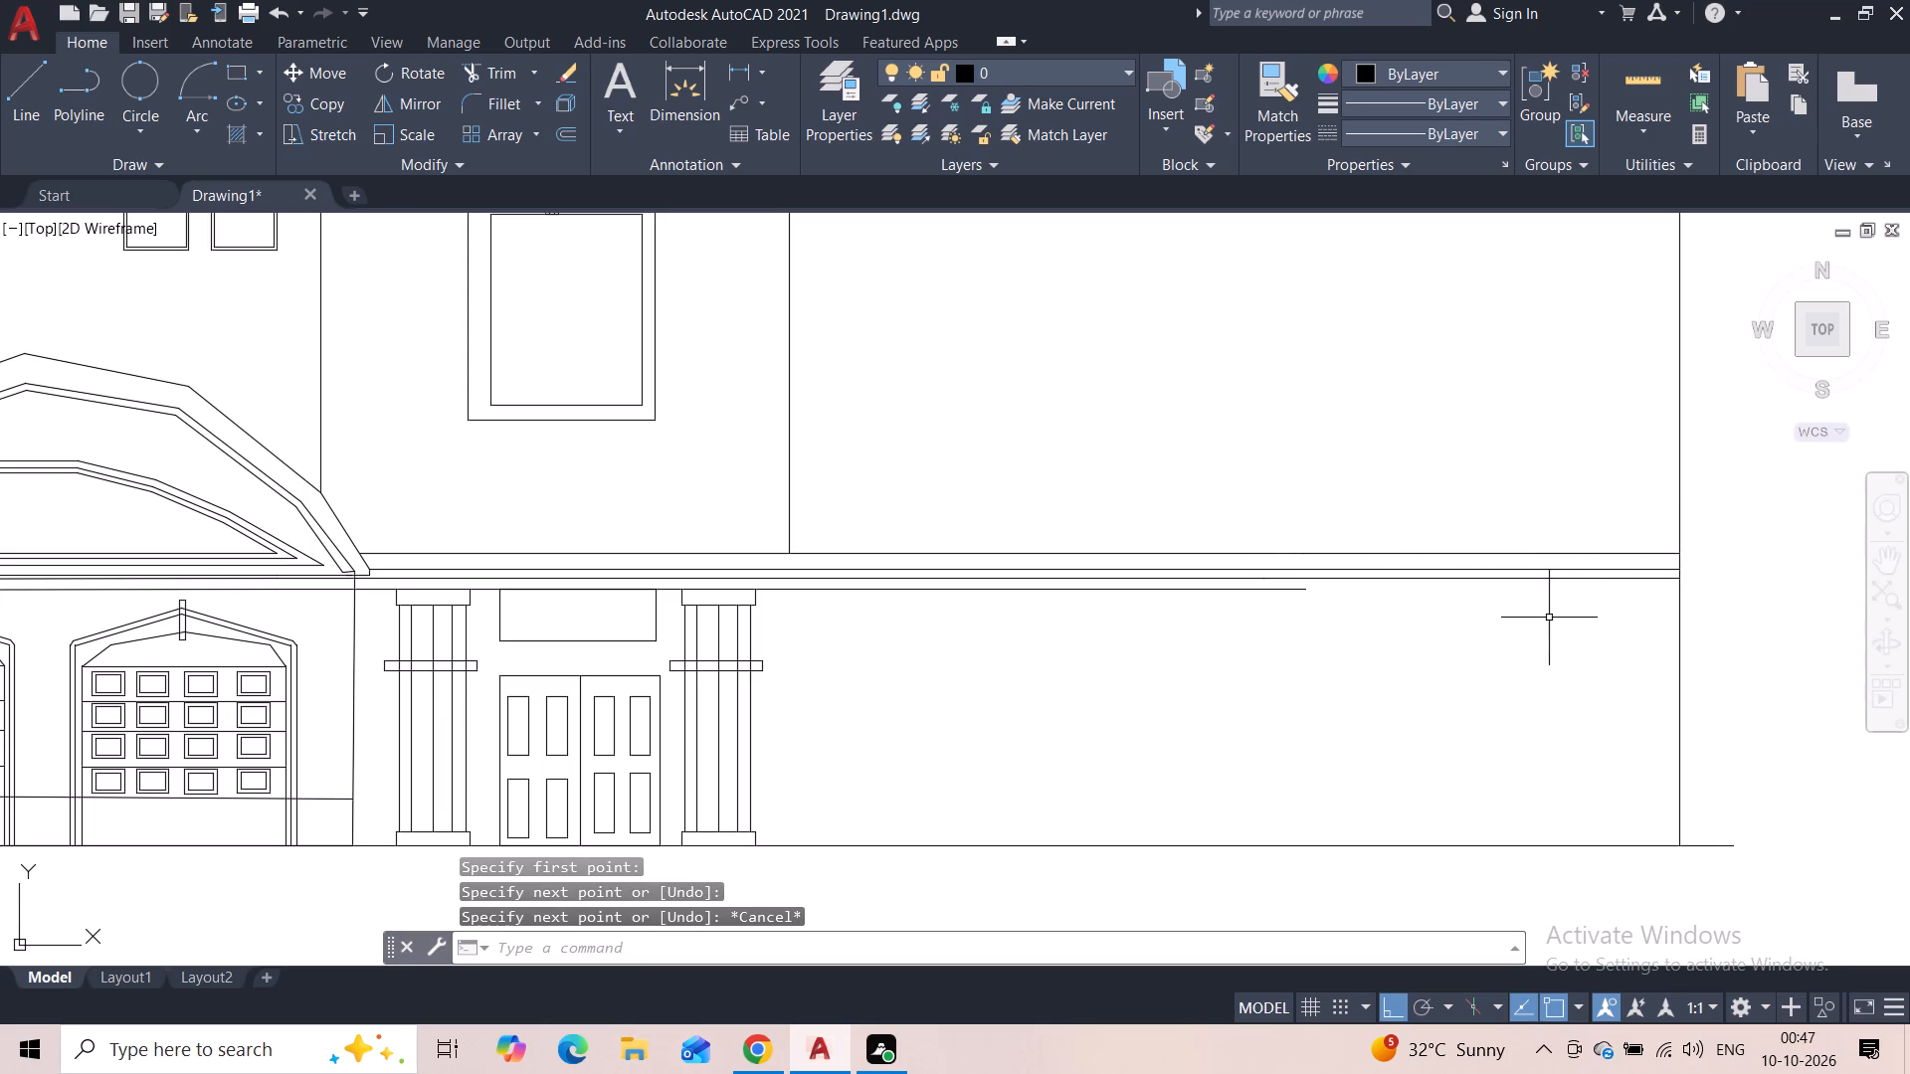
pyautogui.press('space')
pyautogui.click(1310, 591)
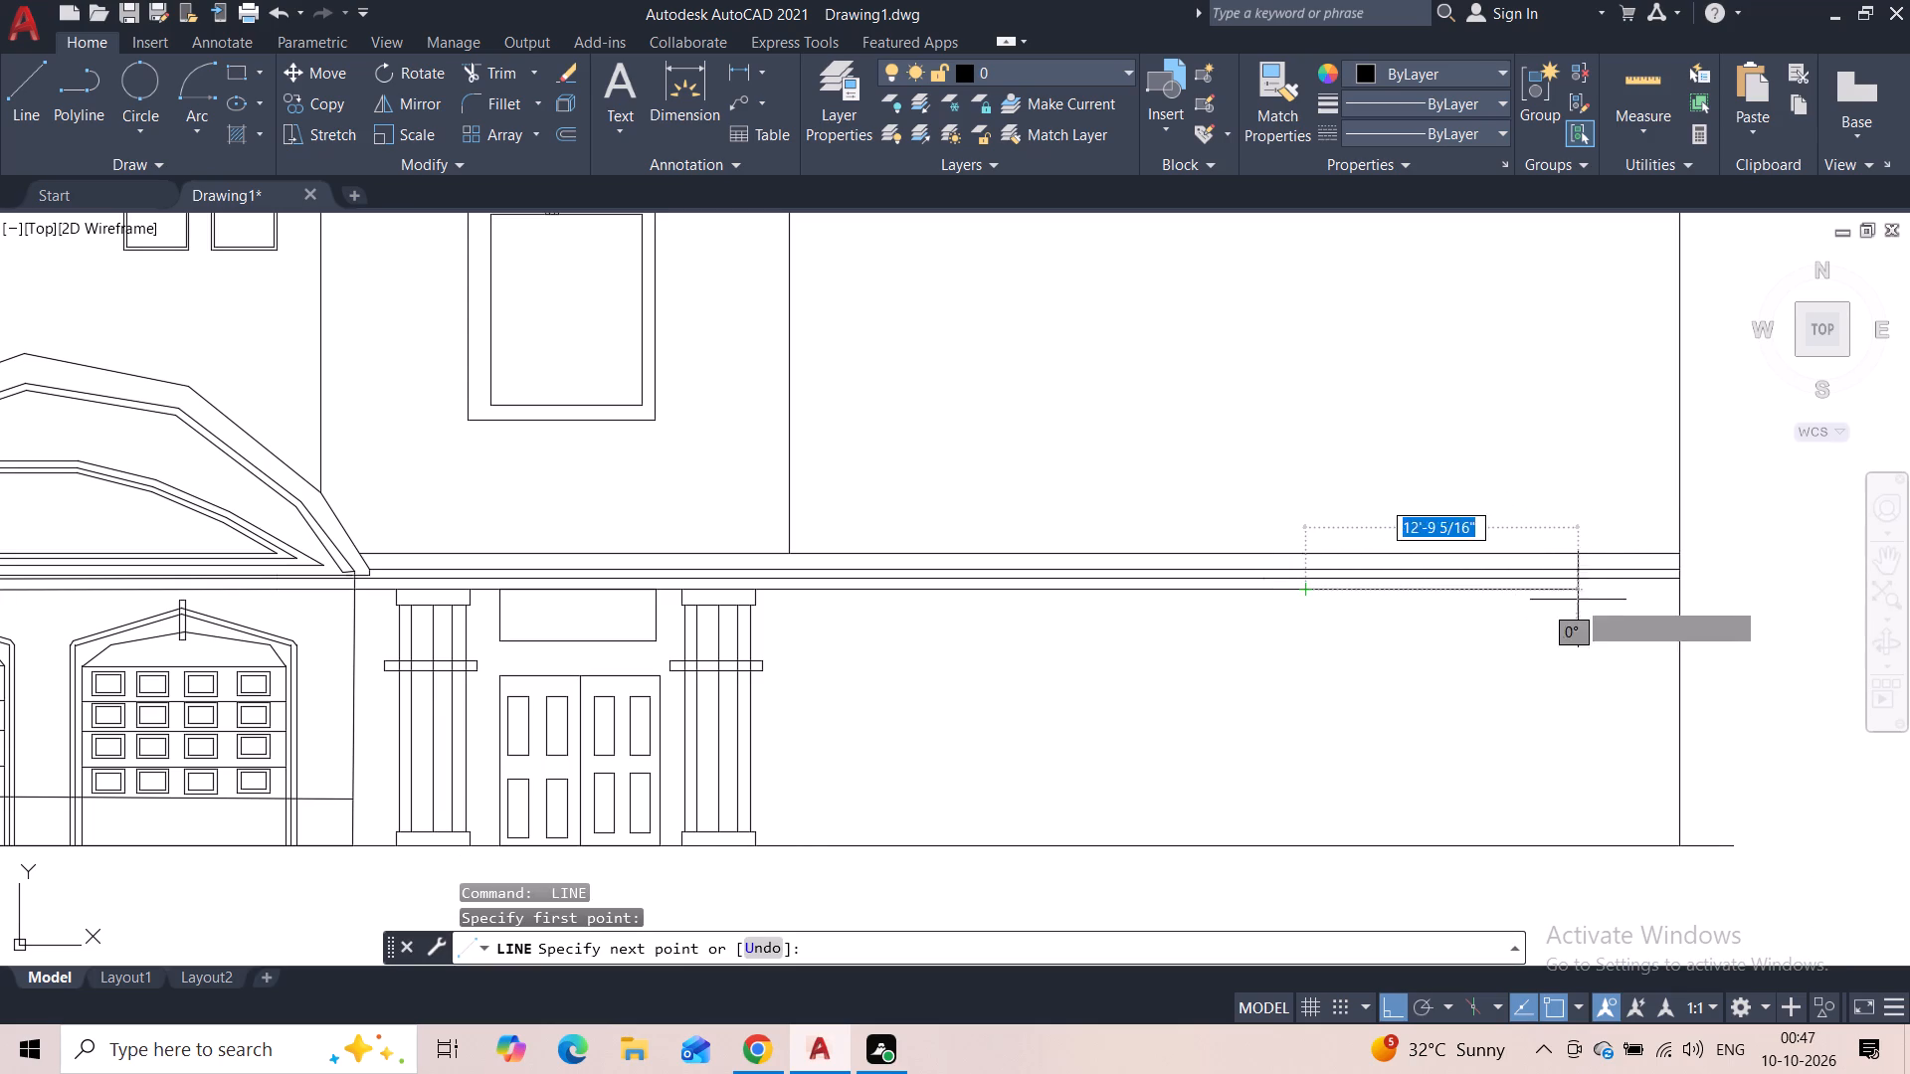
pyautogui.click(1678, 601)
pyautogui.press('Escape')
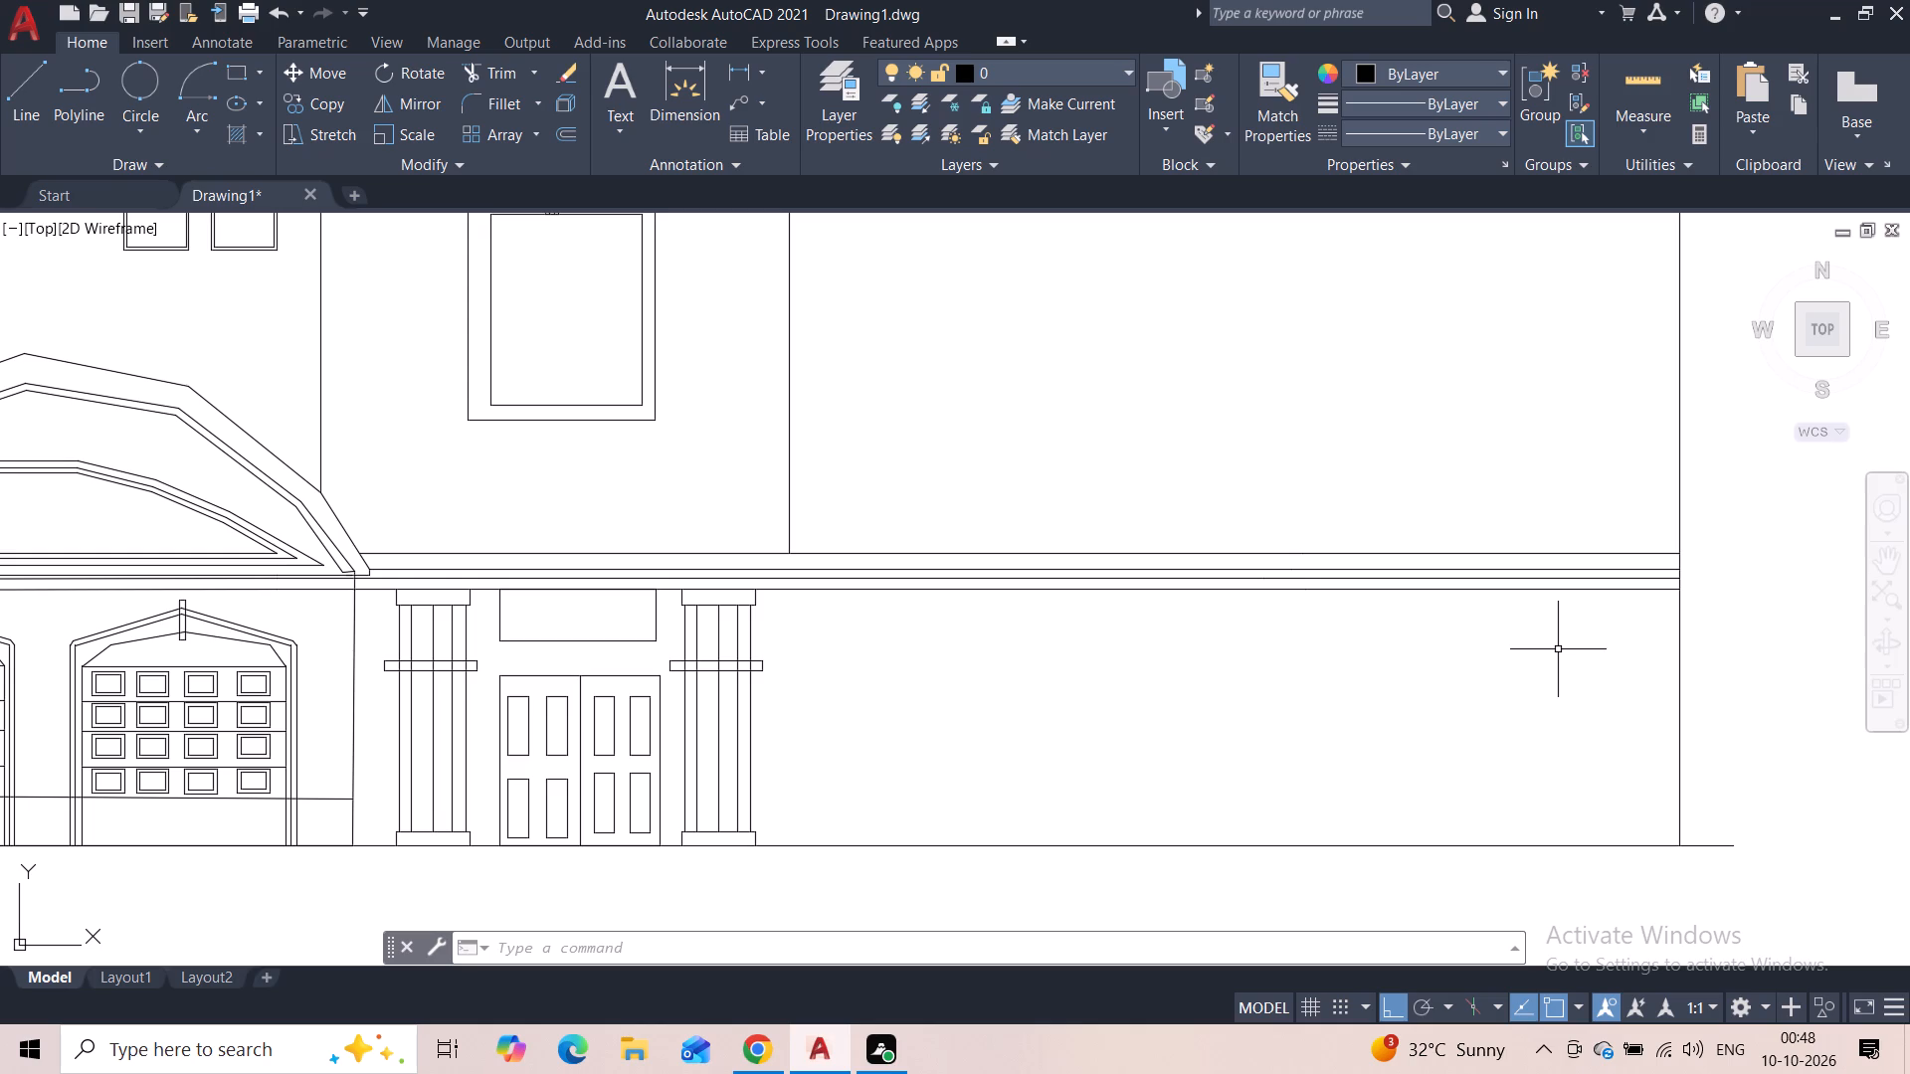
# Draw lines up from the central bay's top left corner, across its full width, and back down to its right wall line, forming a parapet.
pyautogui.scroll(-2, 1320, 638)
pyautogui.moveTo(1235, 533); pyautogui.dragTo(1233, 616, button='middle')
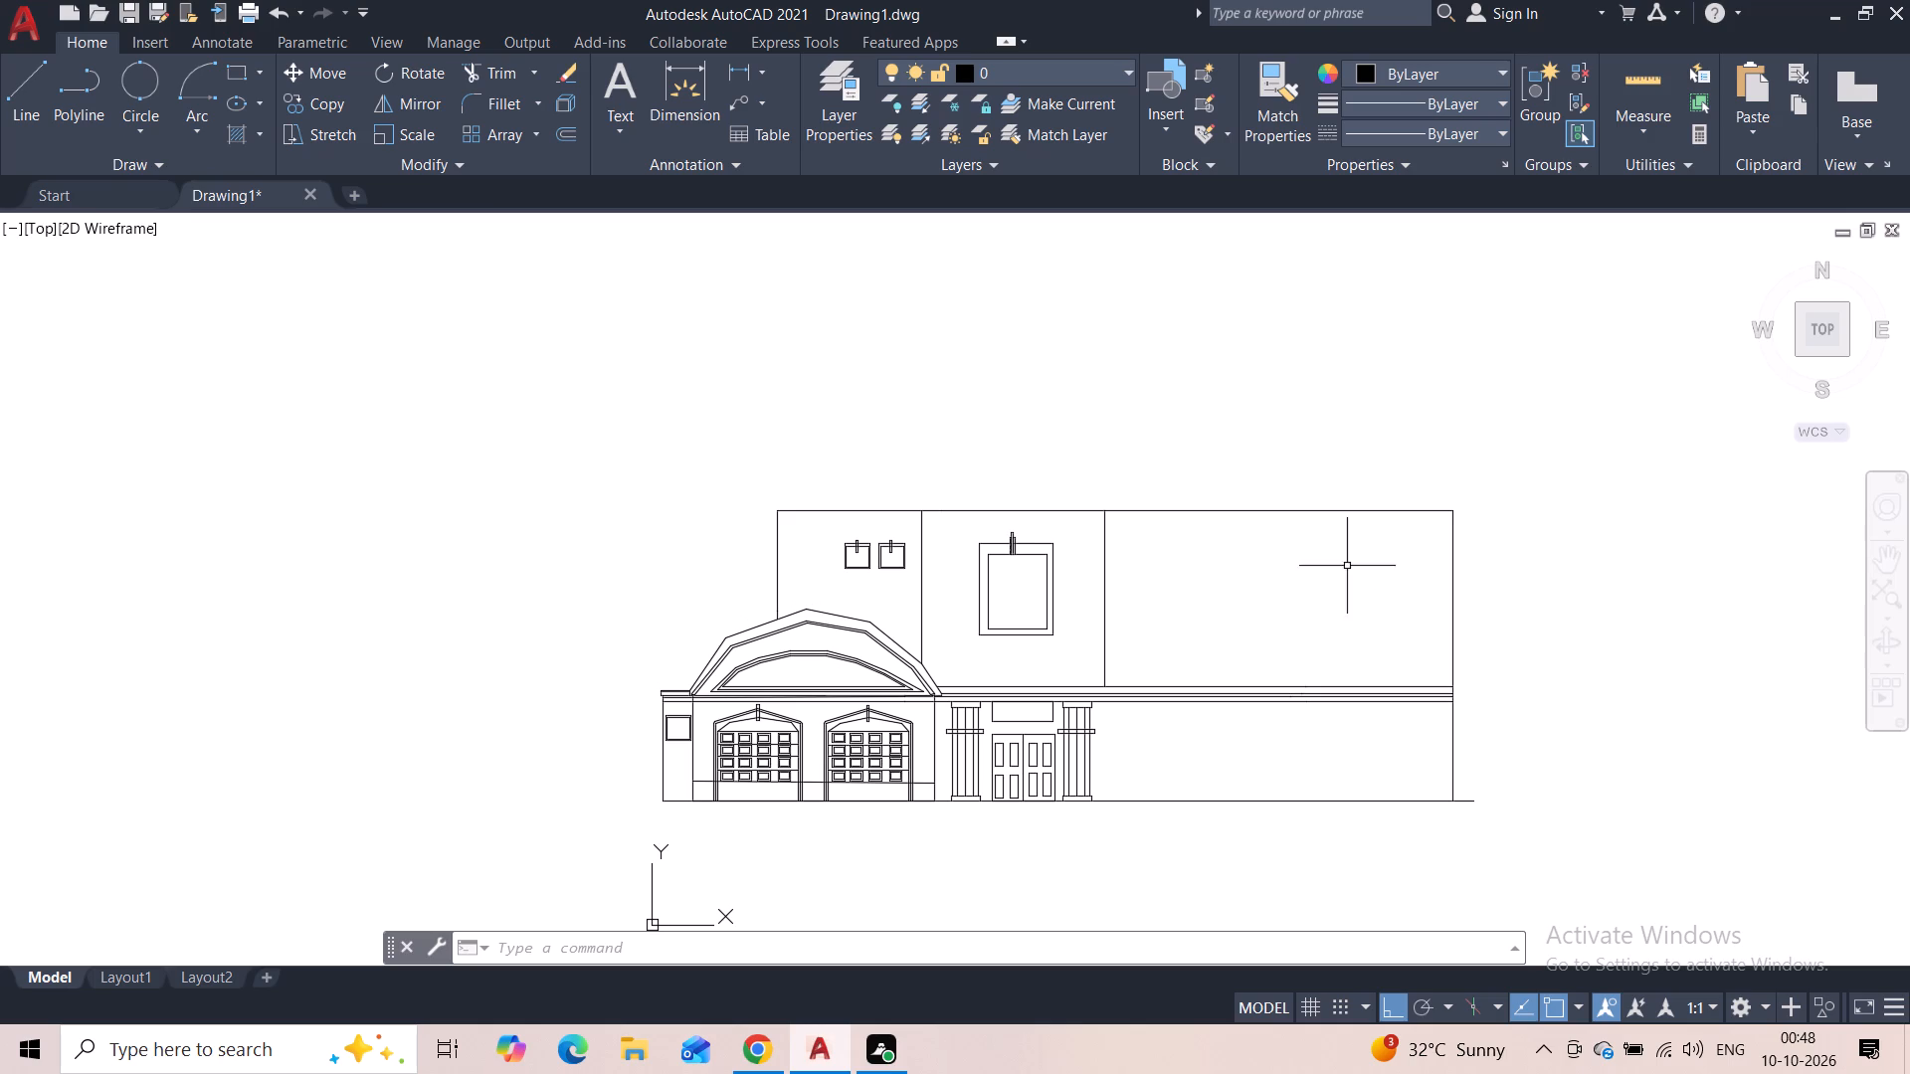
pyautogui.click(11, 117)
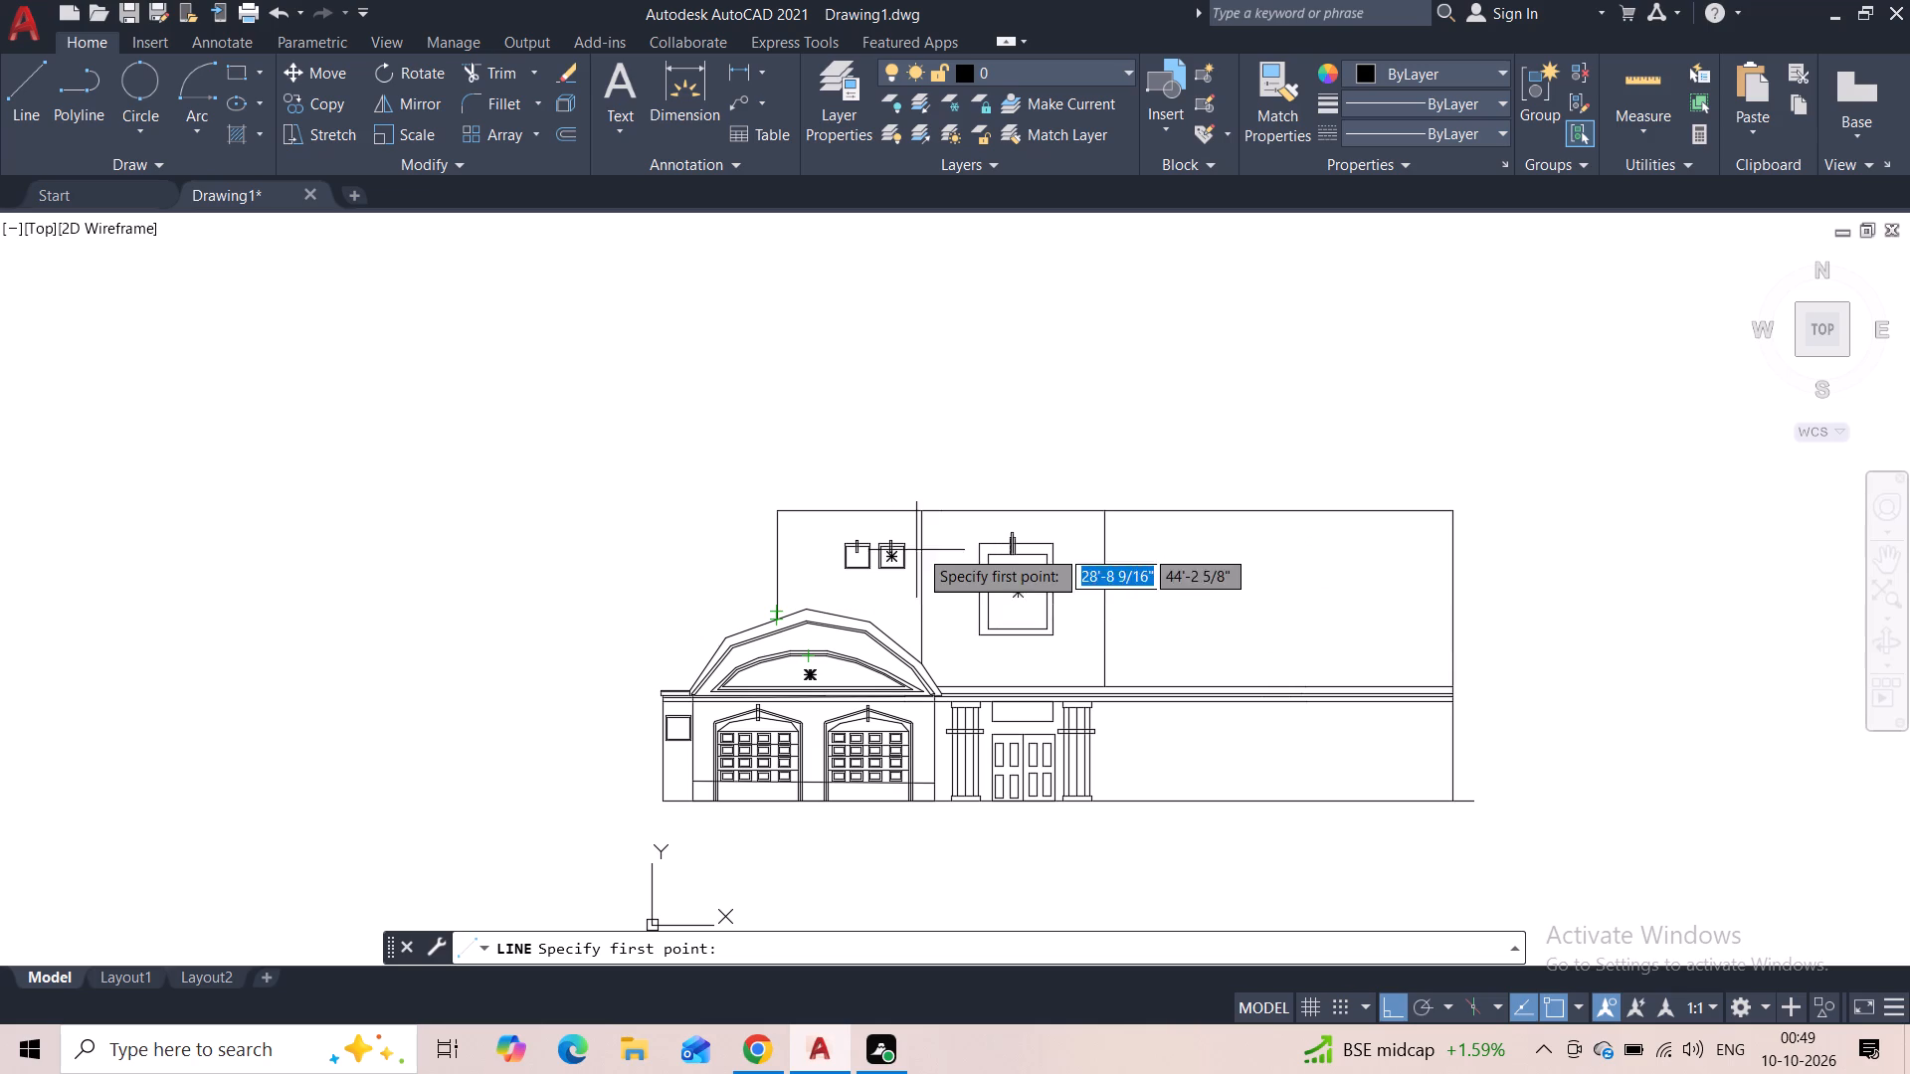
pyautogui.click(919, 504)
pyautogui.scroll(2, 916, 489)
pyautogui.click(916, 489)
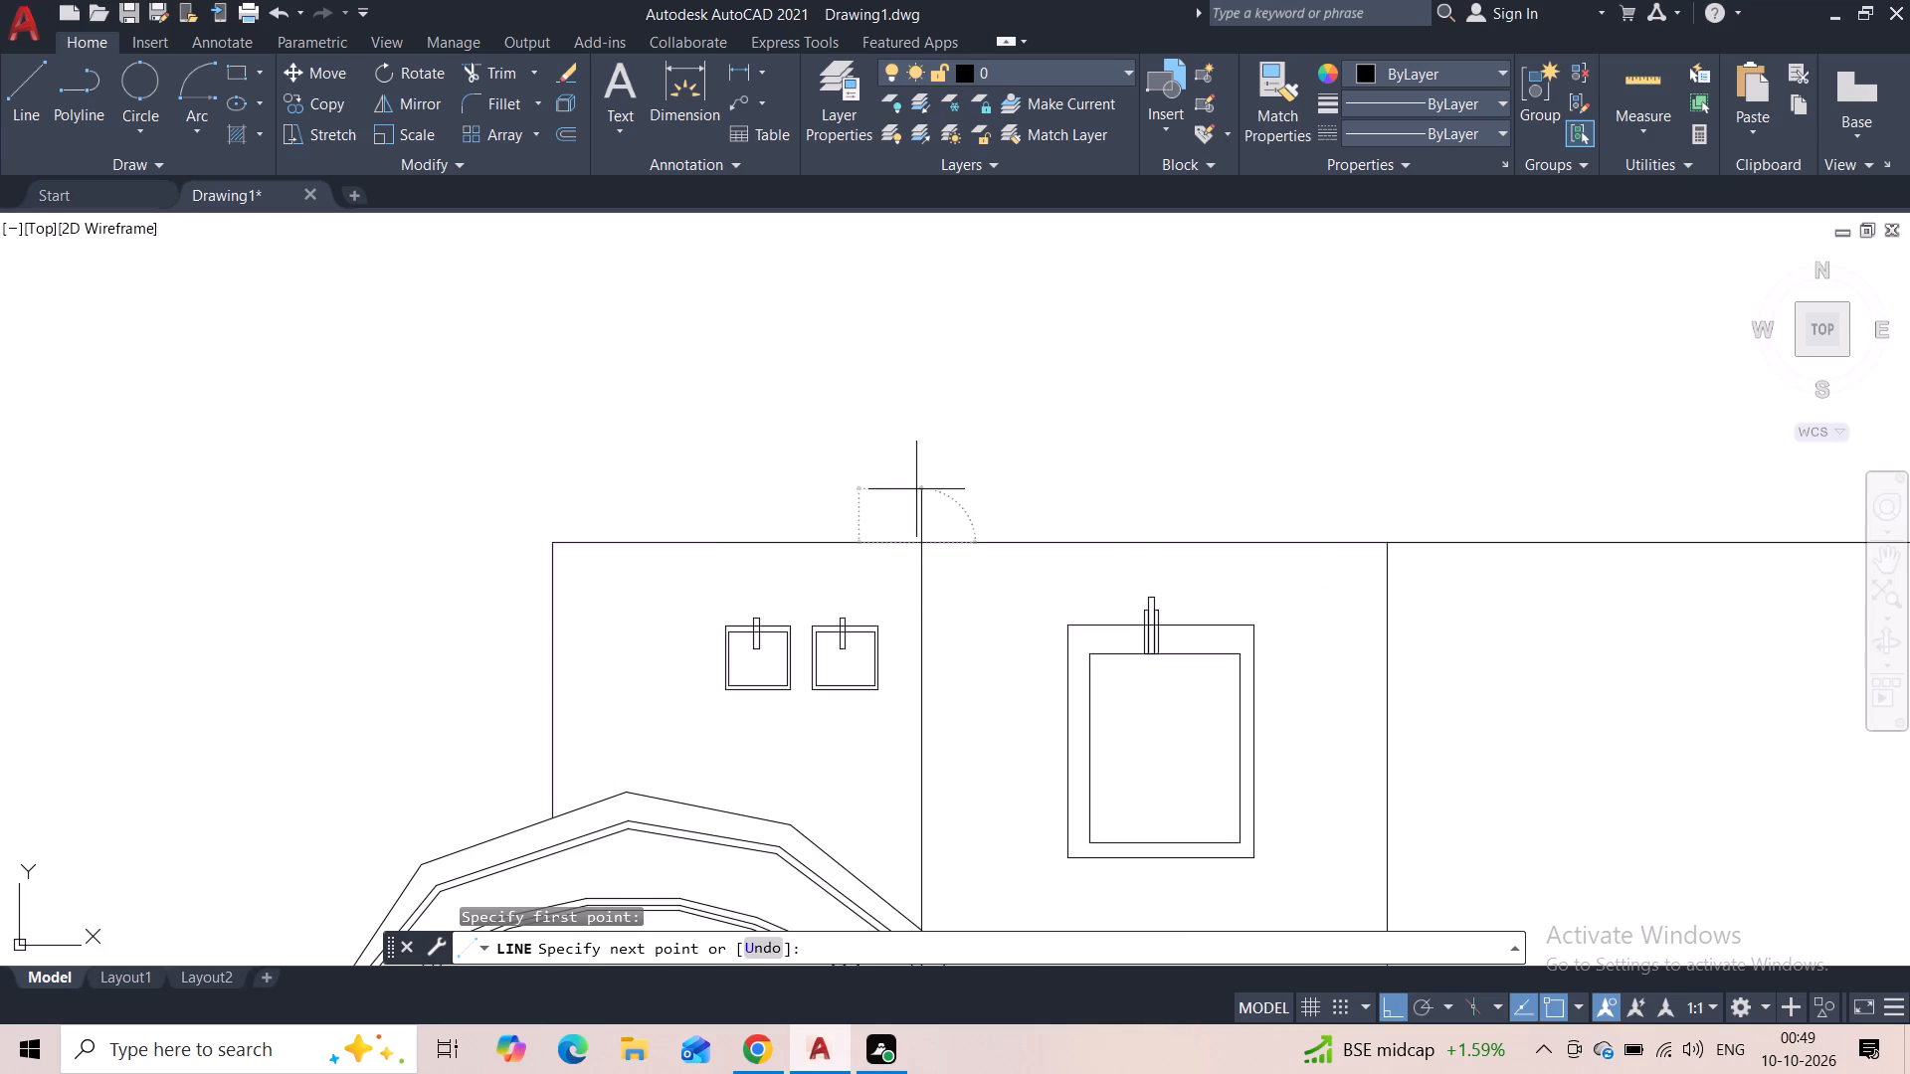
pyautogui.click(1380, 502)
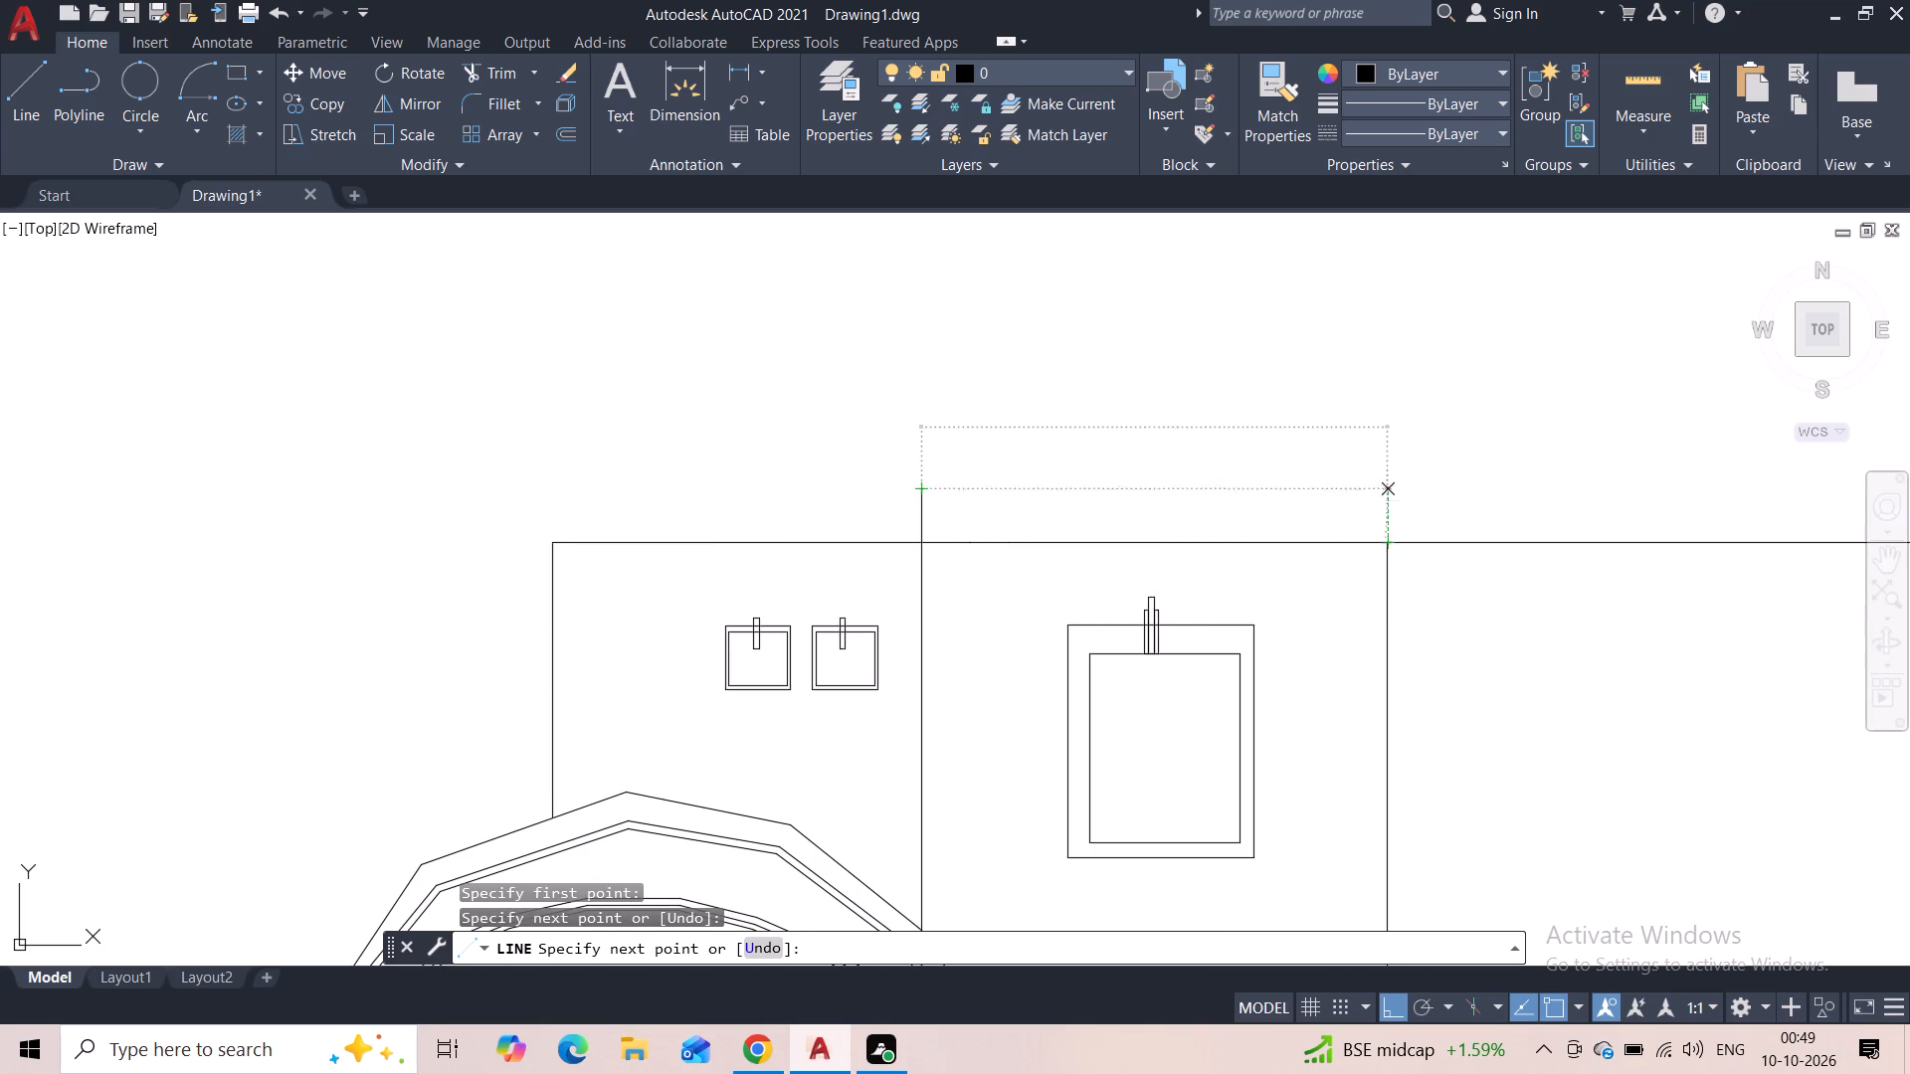
pyautogui.click(1388, 559)
pyautogui.press('Escape')
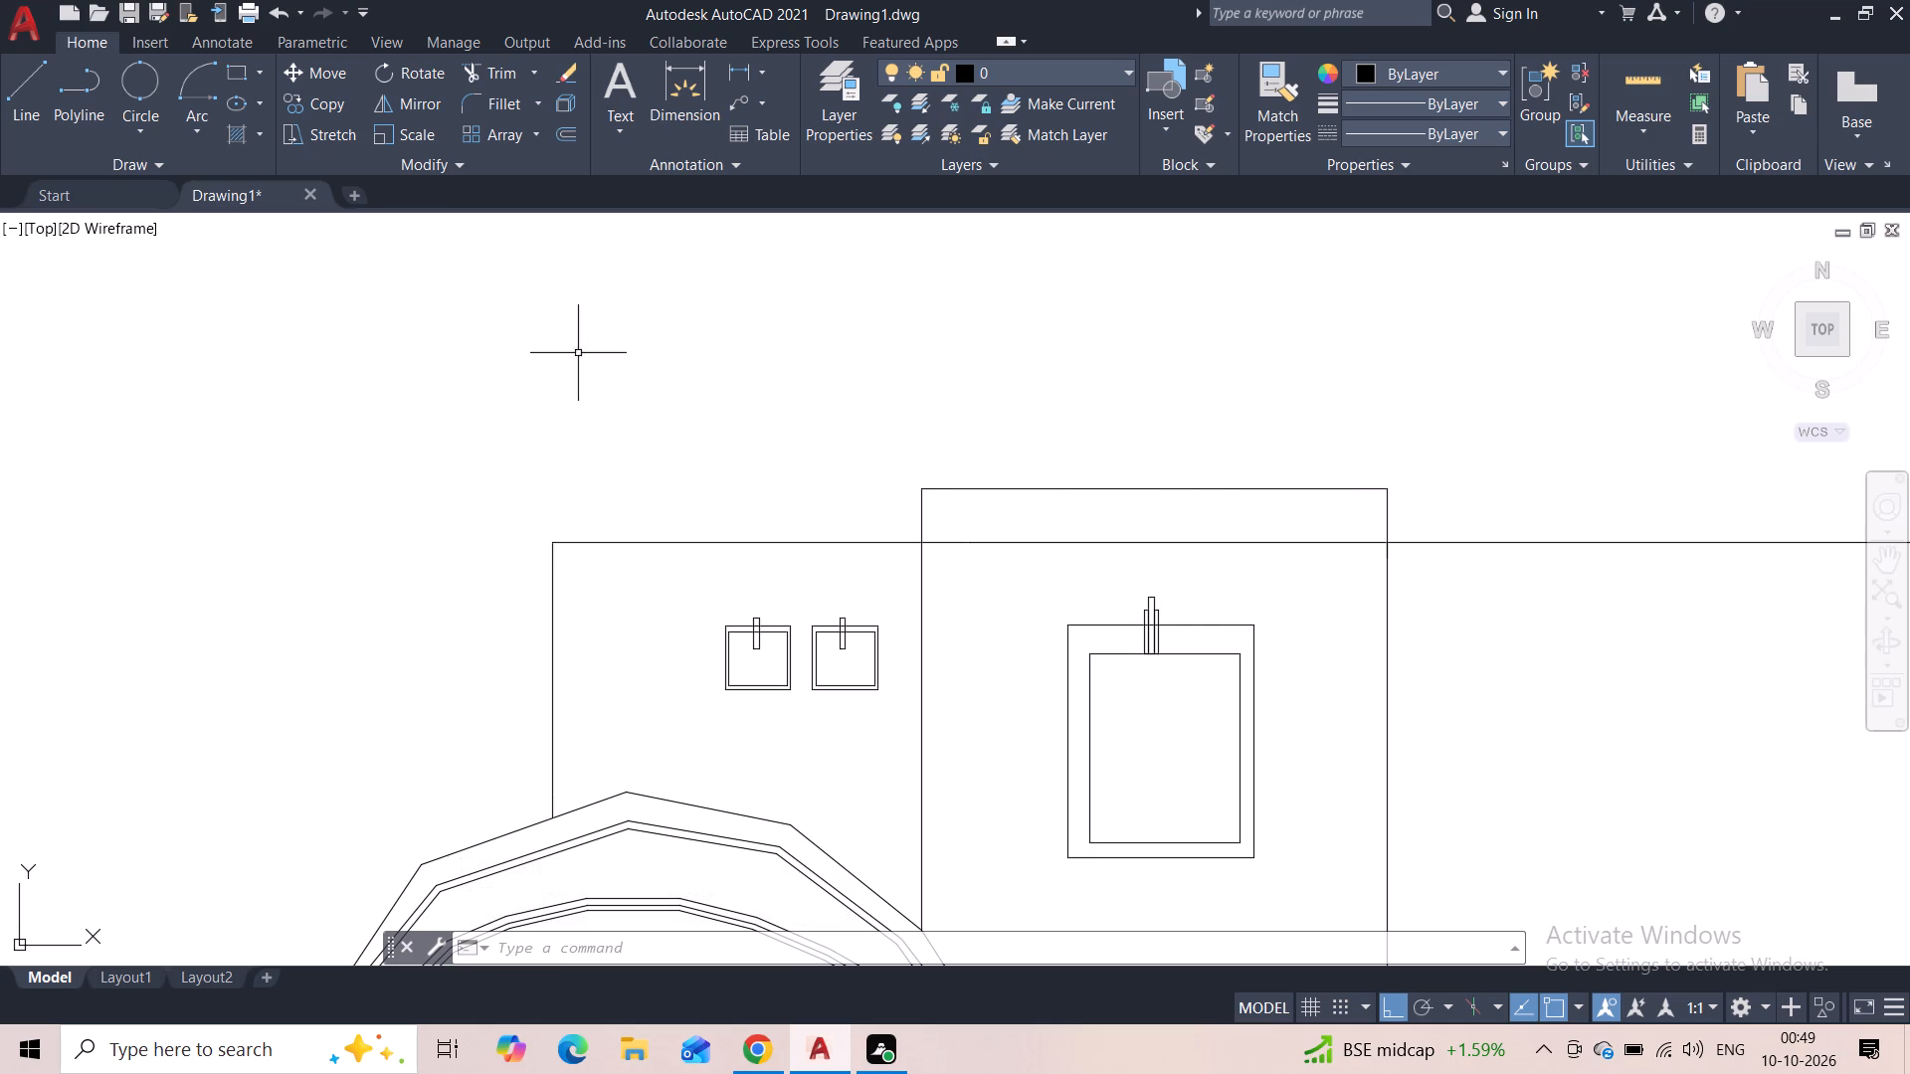
# Draw a cap band above the parapet with lines up its left end, across its full width, and down to its top right corner.
pyautogui.click(42, 113)
pyautogui.click(918, 485)
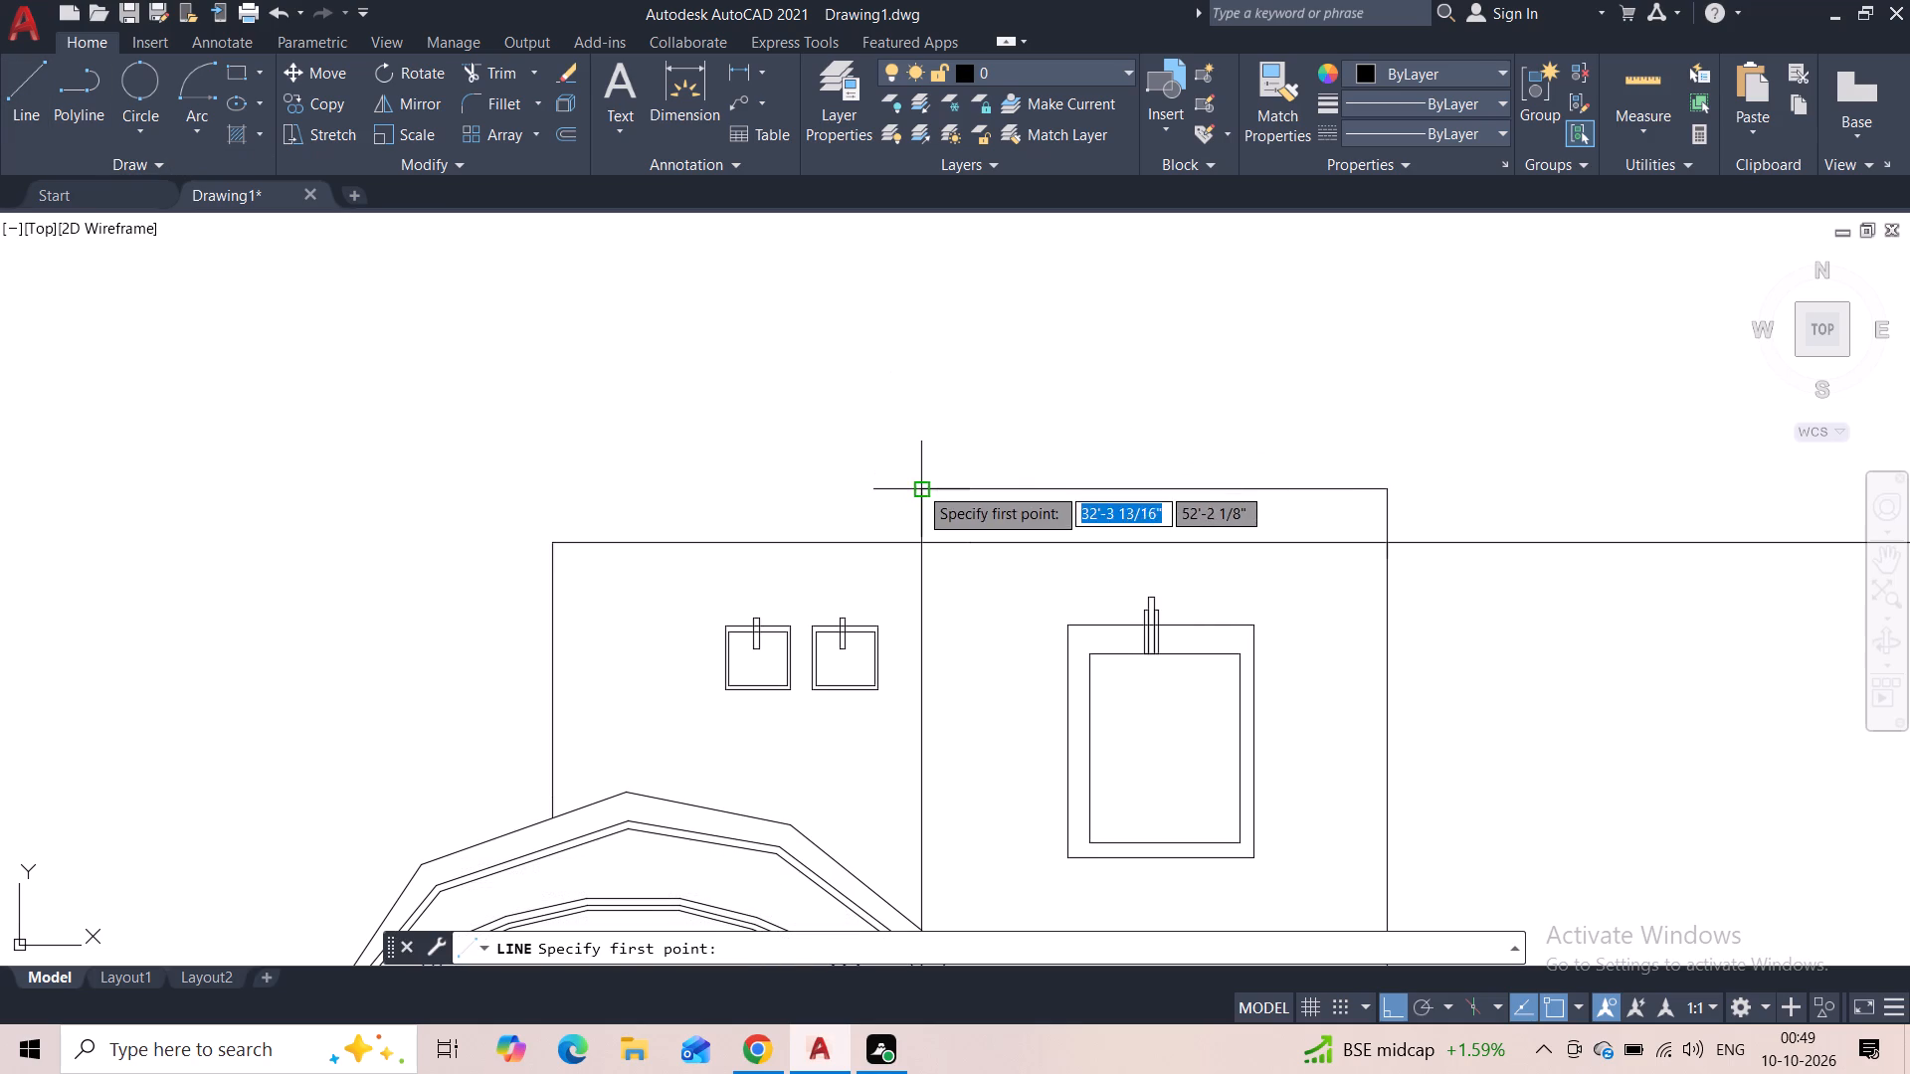
pyautogui.click(923, 459)
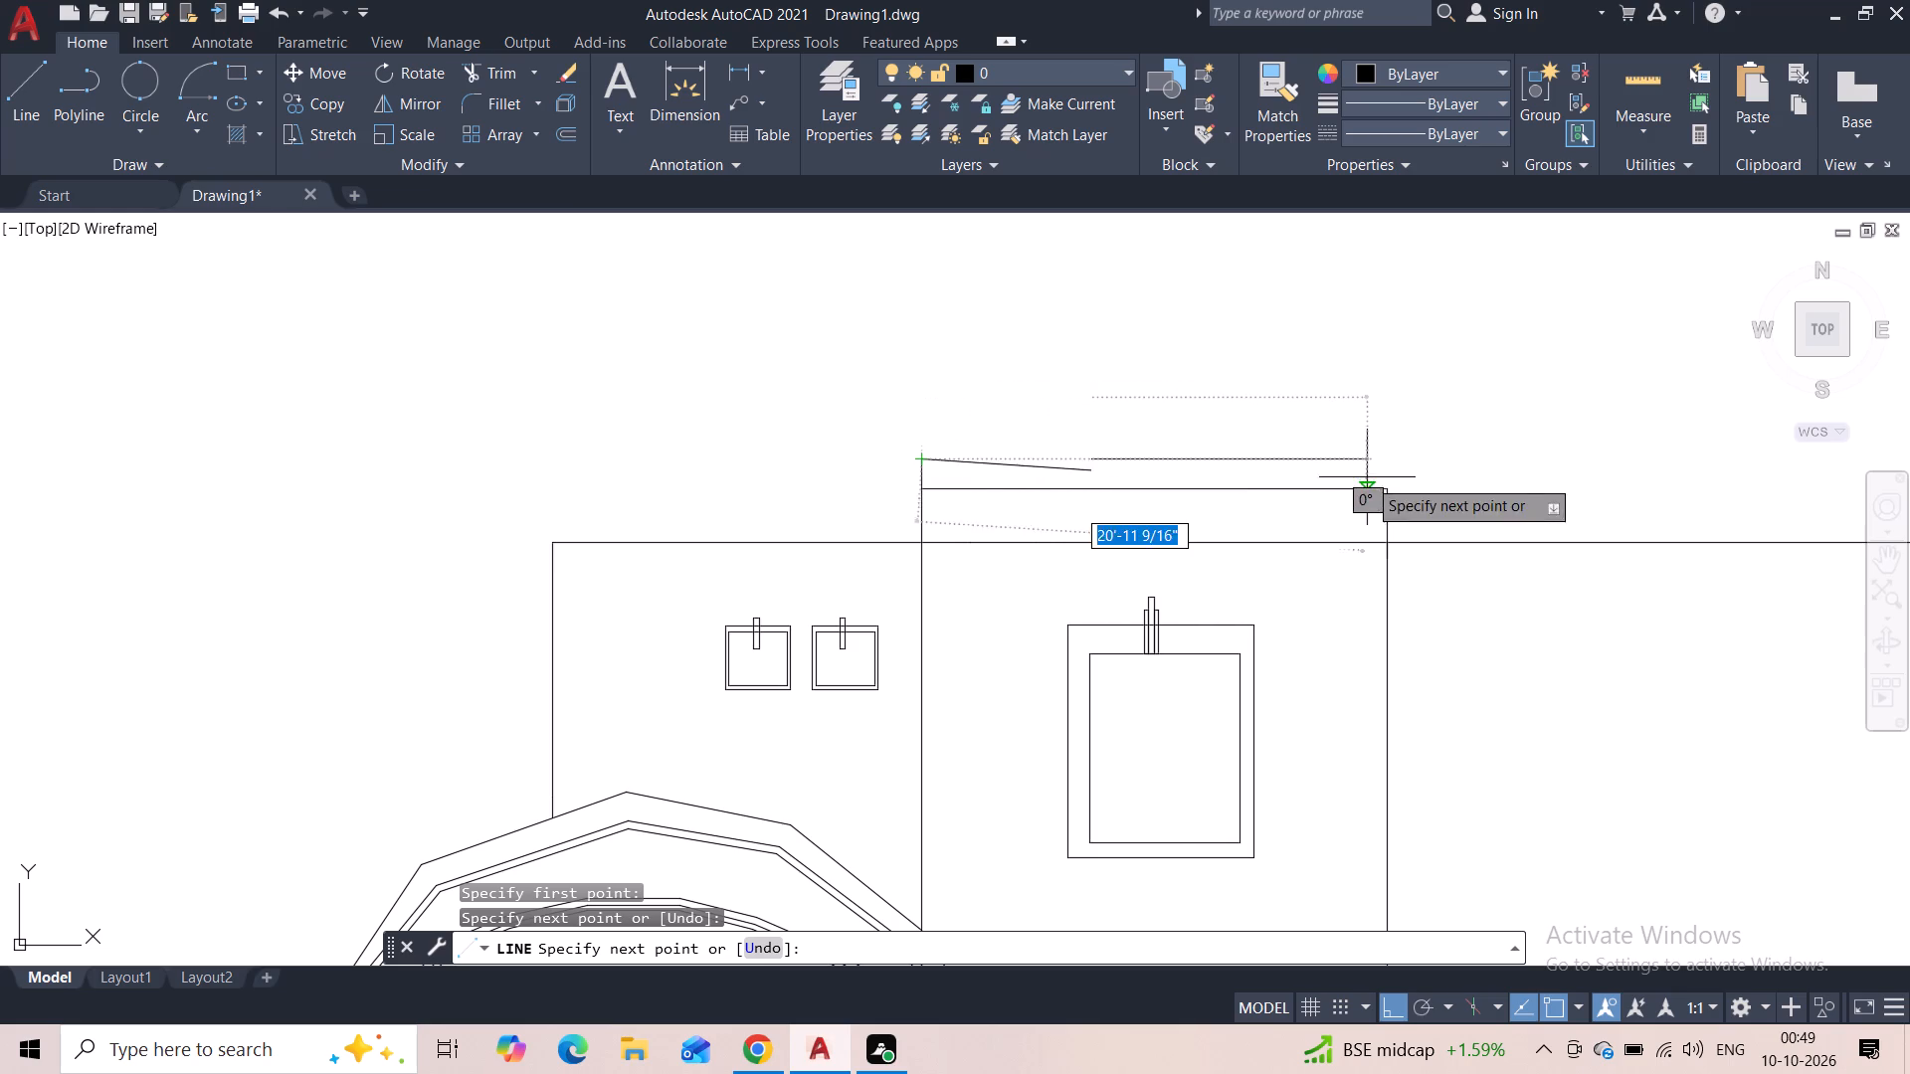
pyautogui.click(1379, 458)
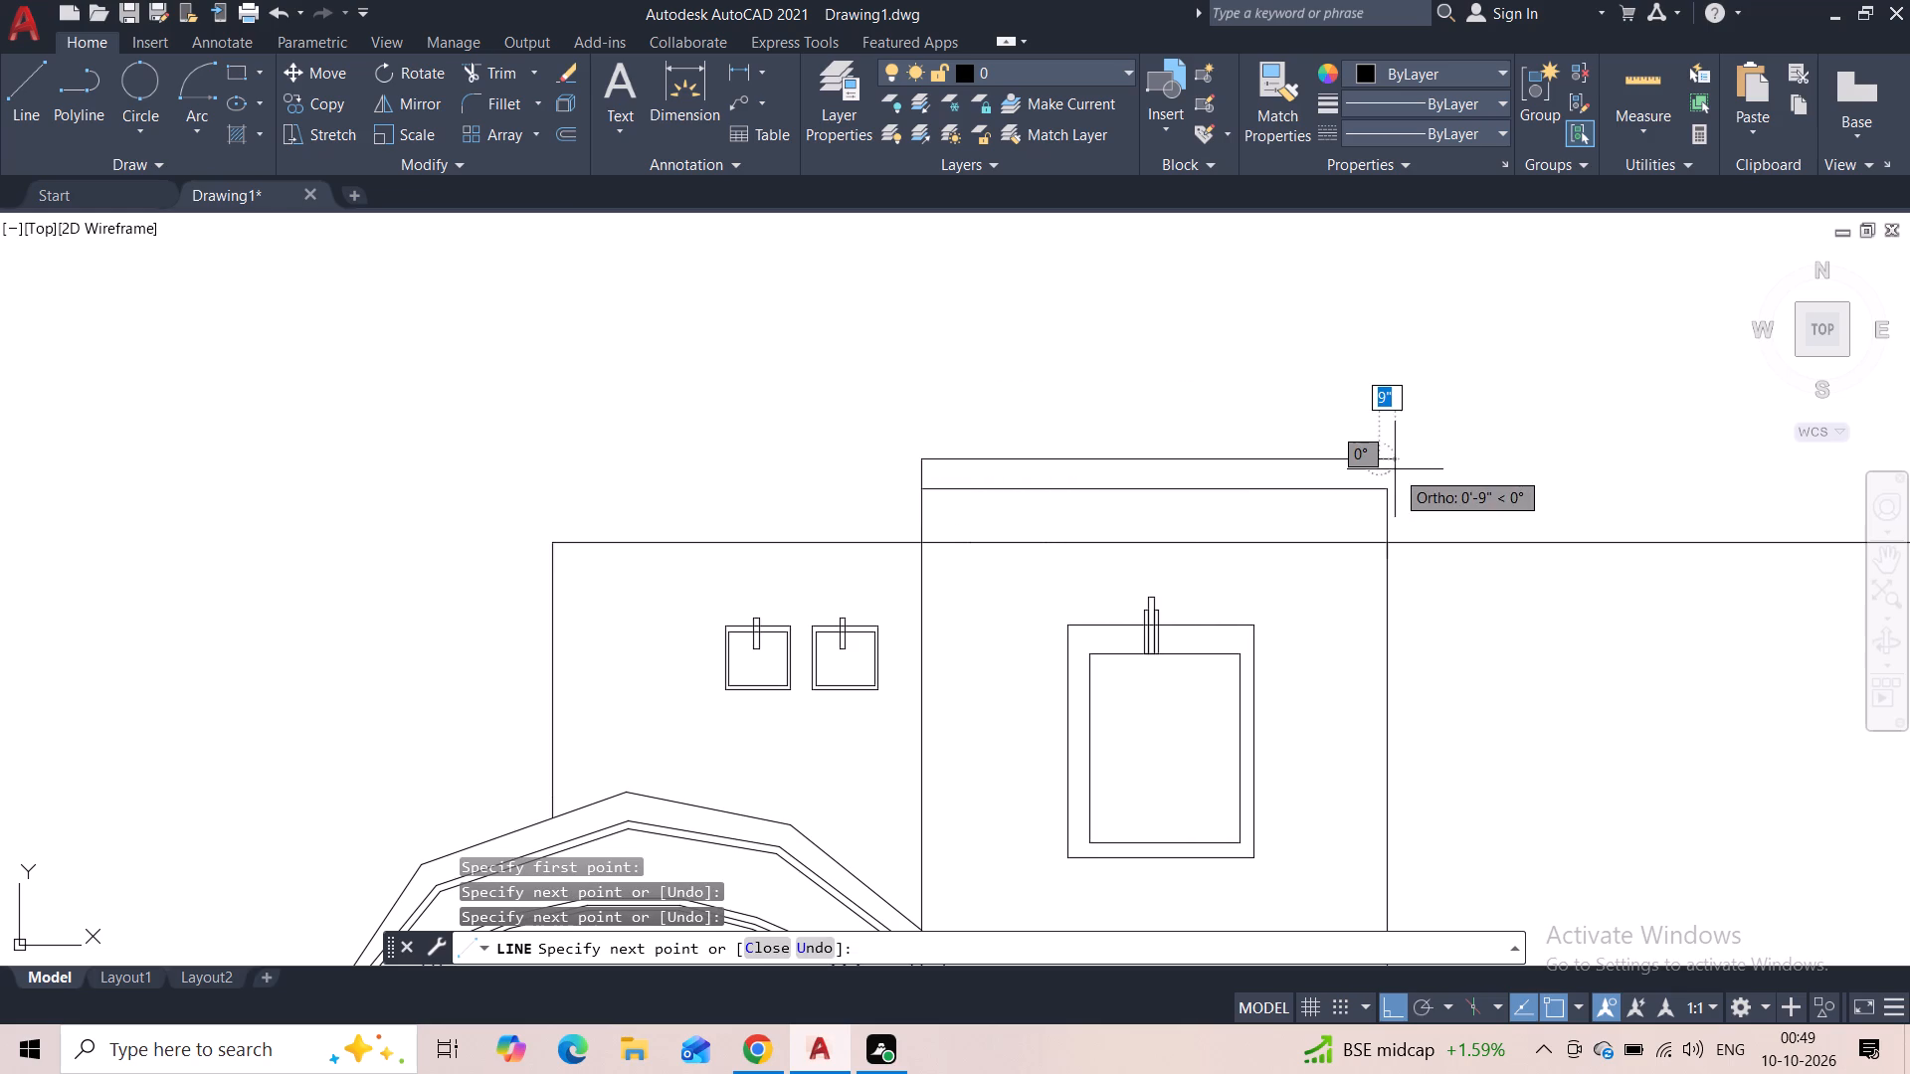
pyautogui.scroll(4, 1385, 463)
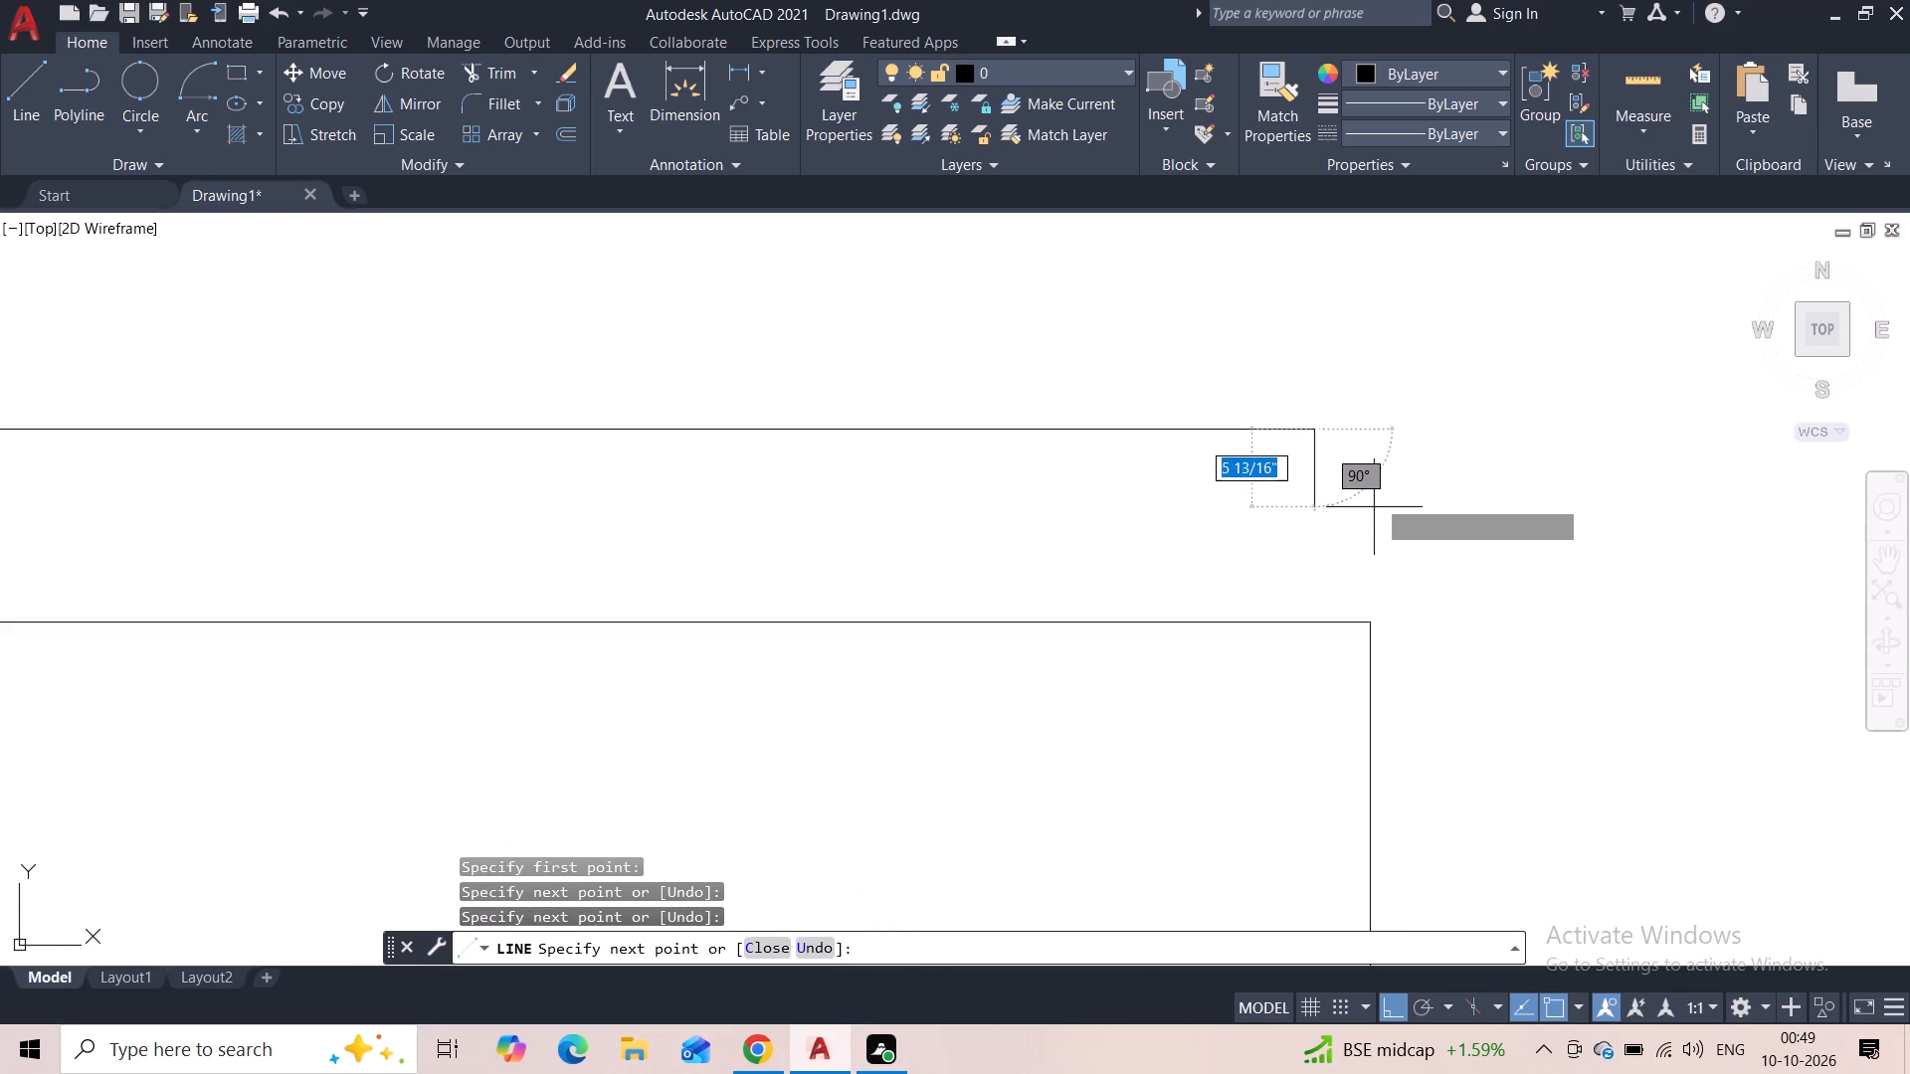
pyautogui.press('Escape')
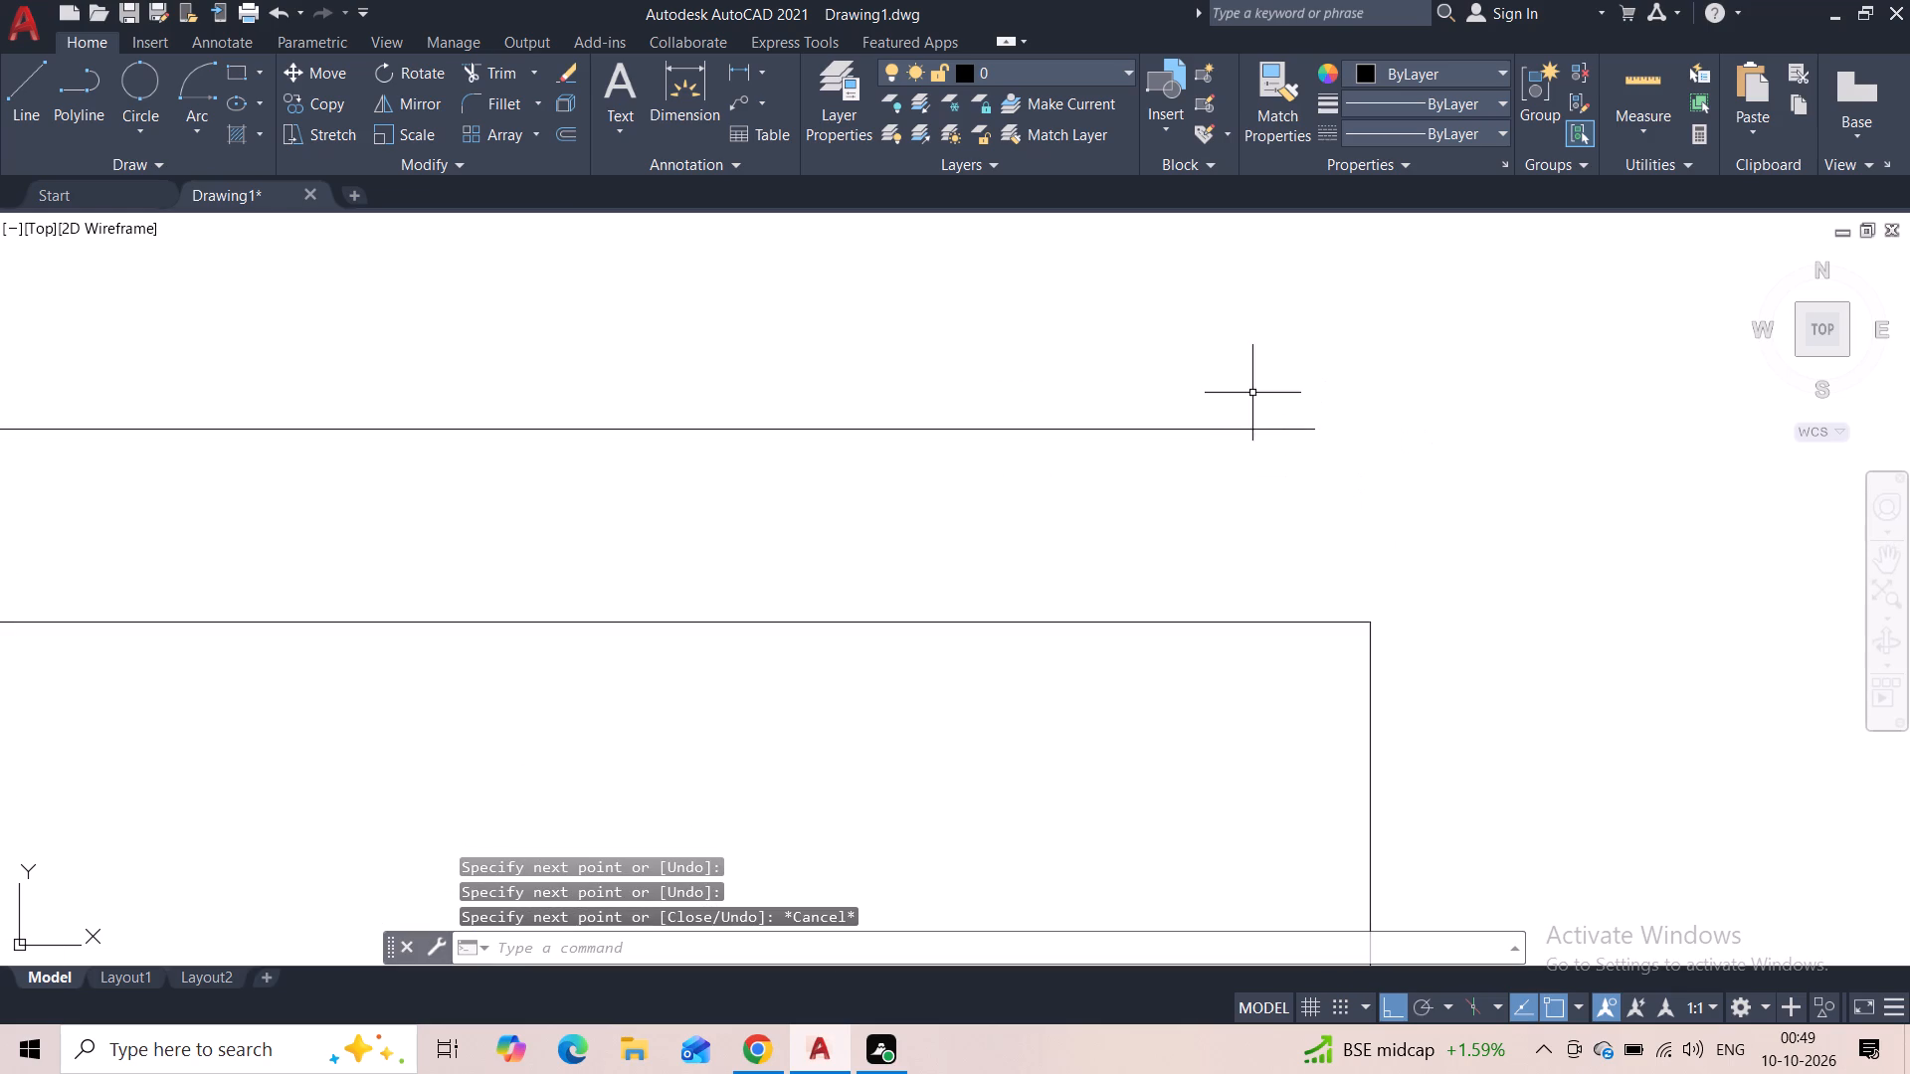
pyautogui.press('space')
pyautogui.click(1318, 433)
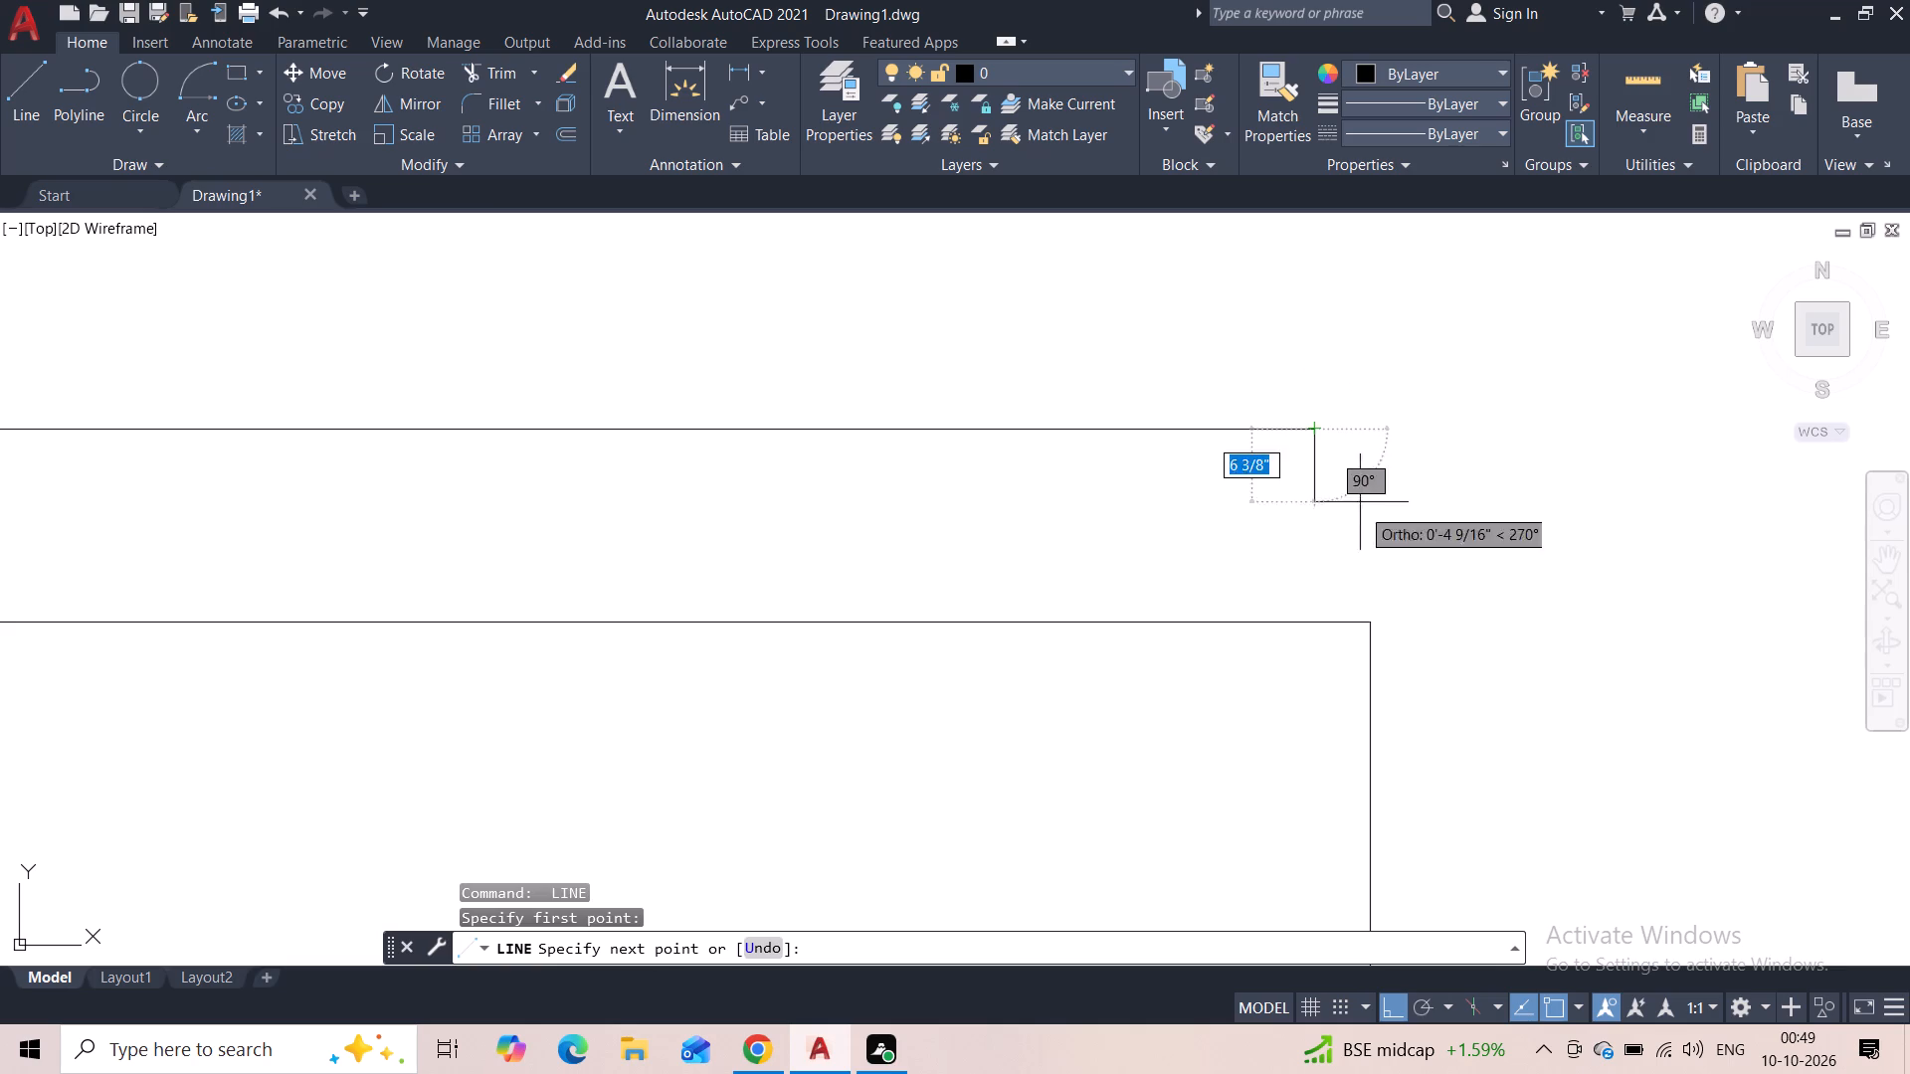
pyautogui.click(1368, 430)
pyautogui.click(1369, 626)
pyautogui.press('Escape')
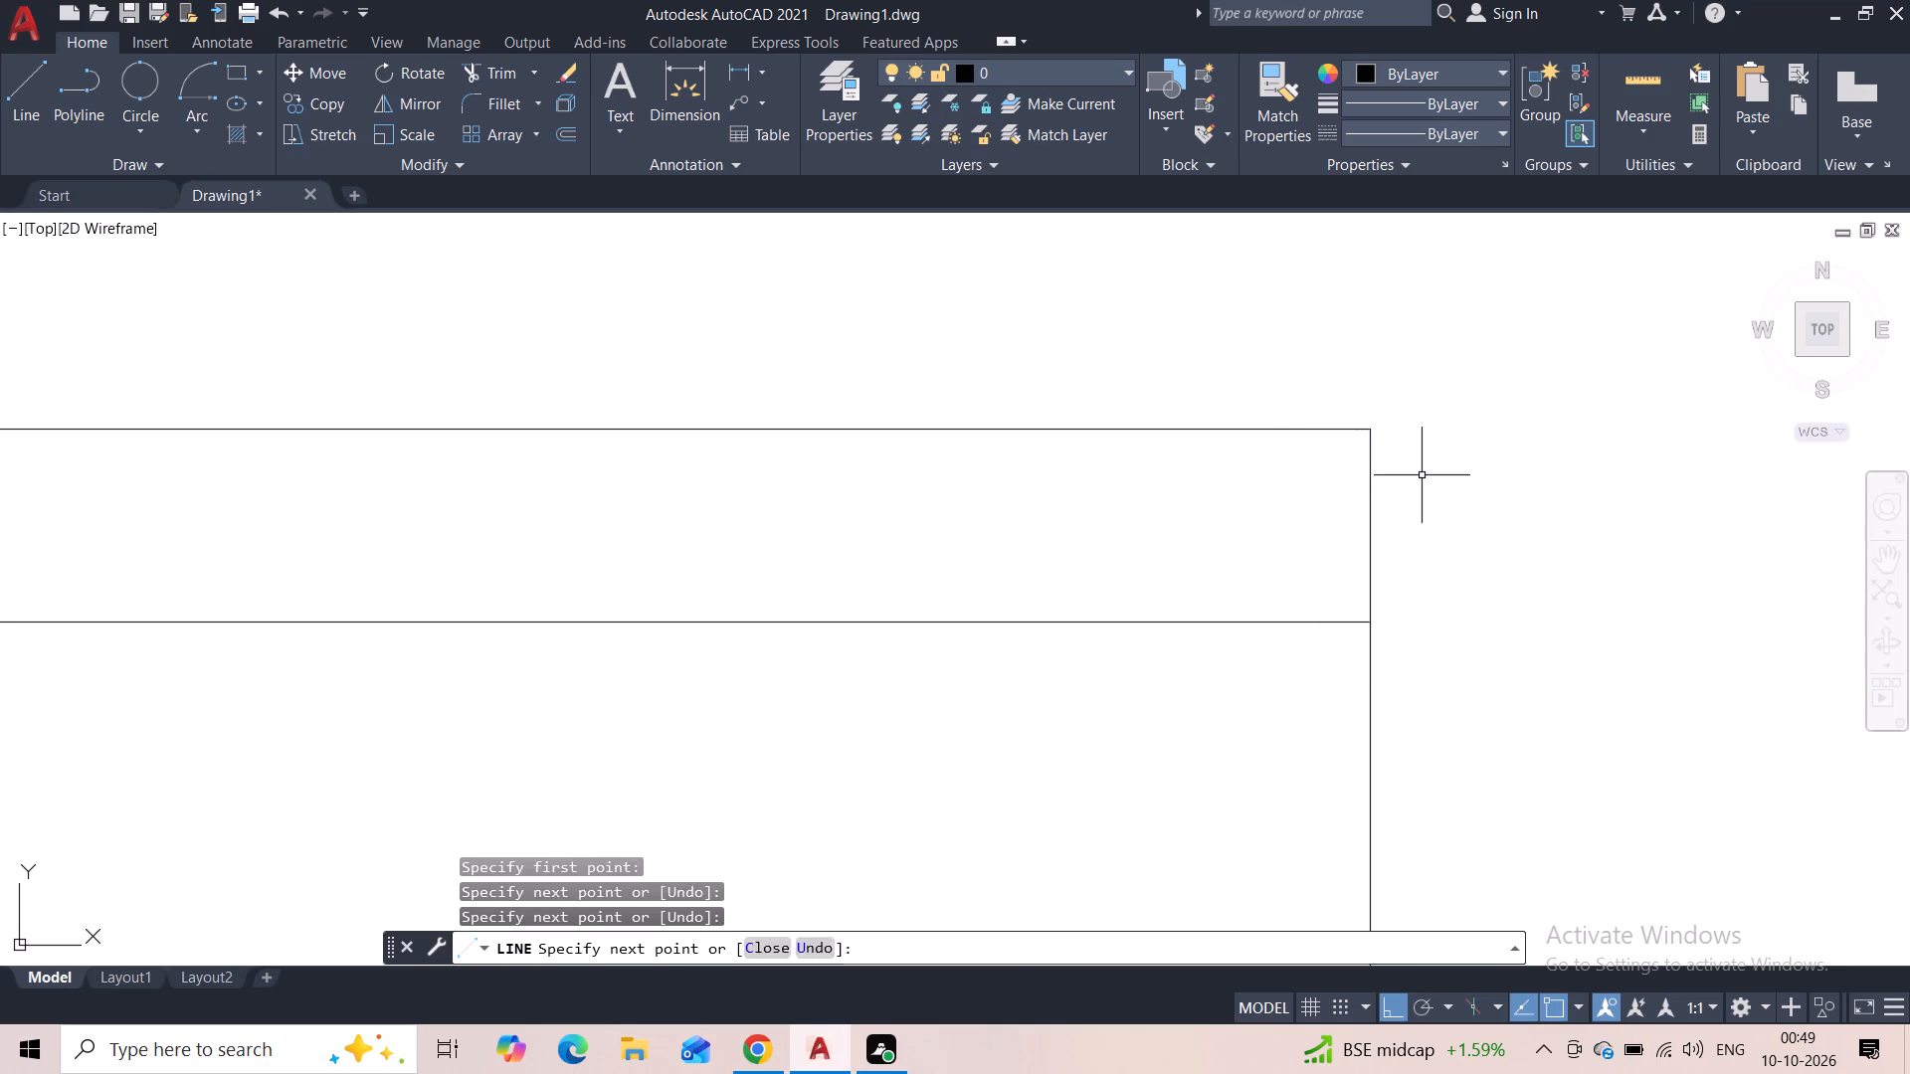
# Draw a small rectangle inside the central bay's left wall line, just below the main roofline.
pyautogui.scroll(-3, 1421, 473)
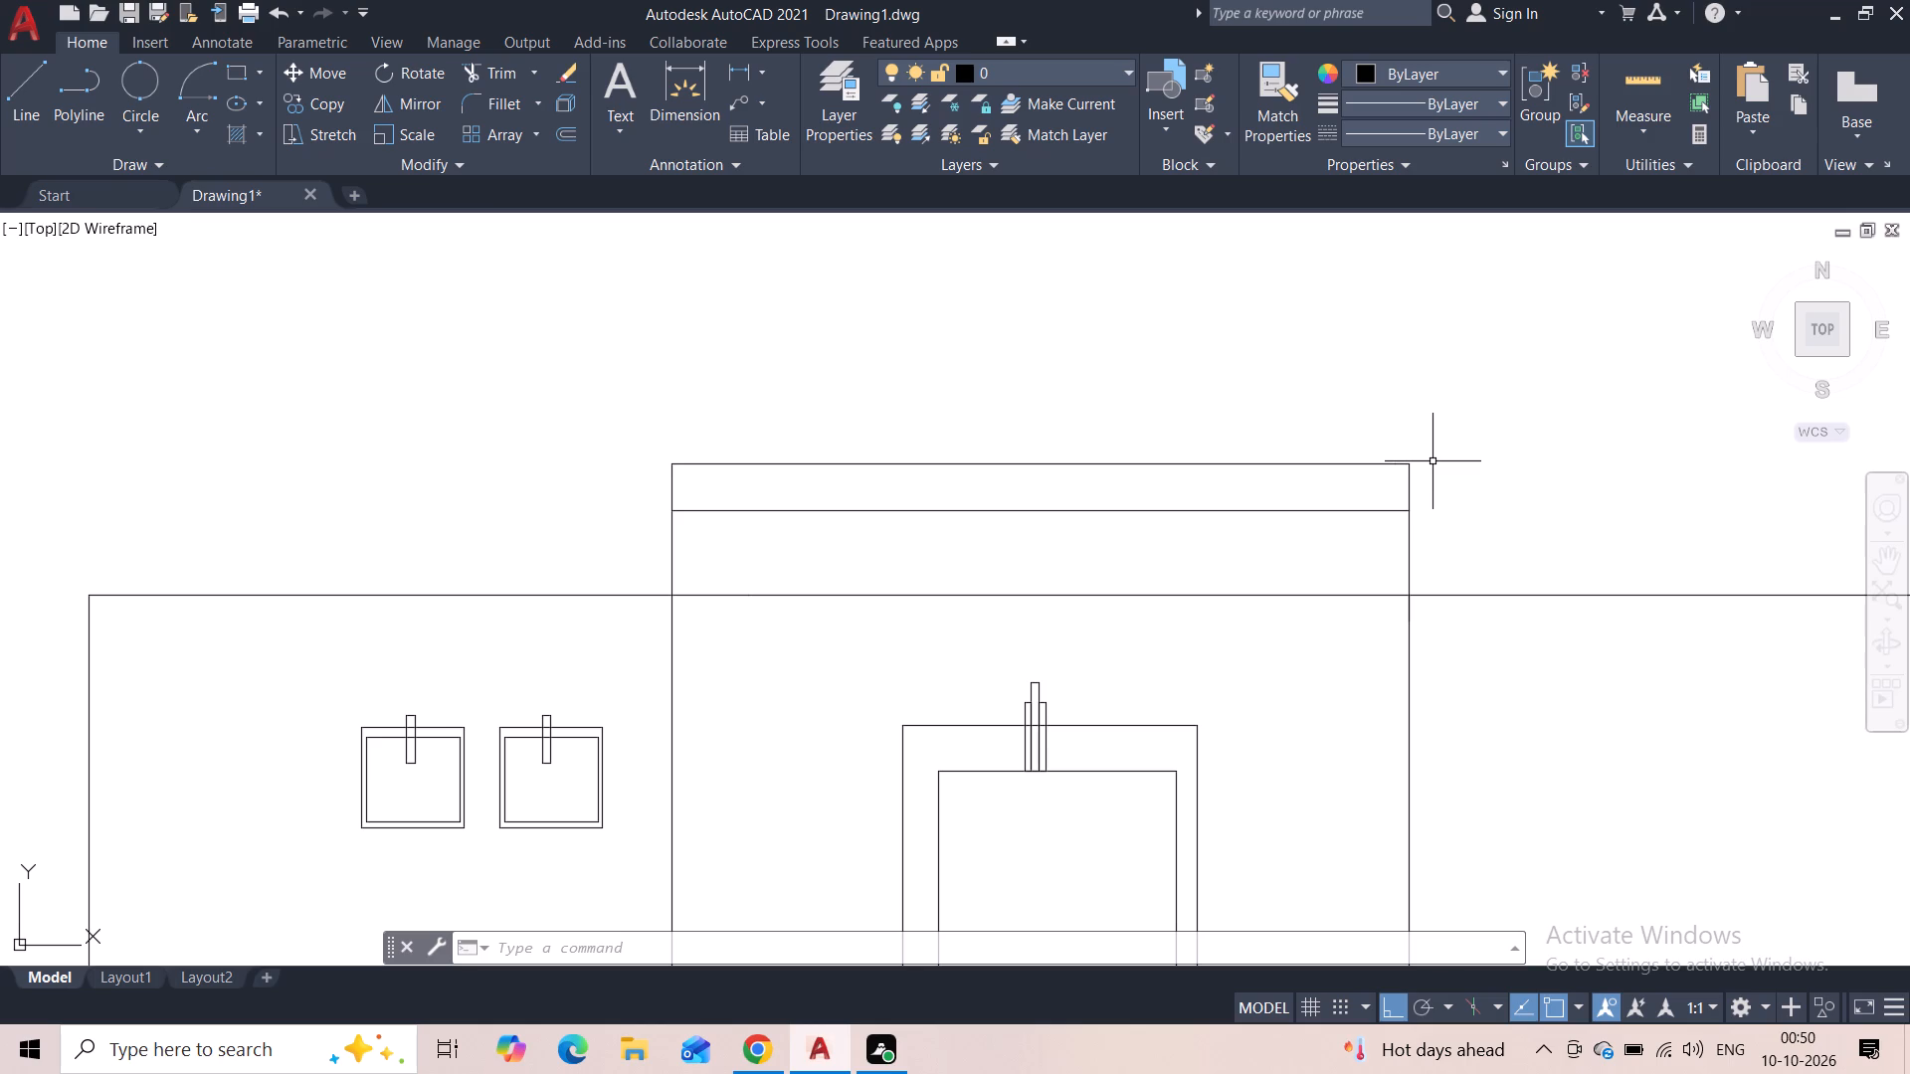
pyautogui.scroll(-1, 1320, 458)
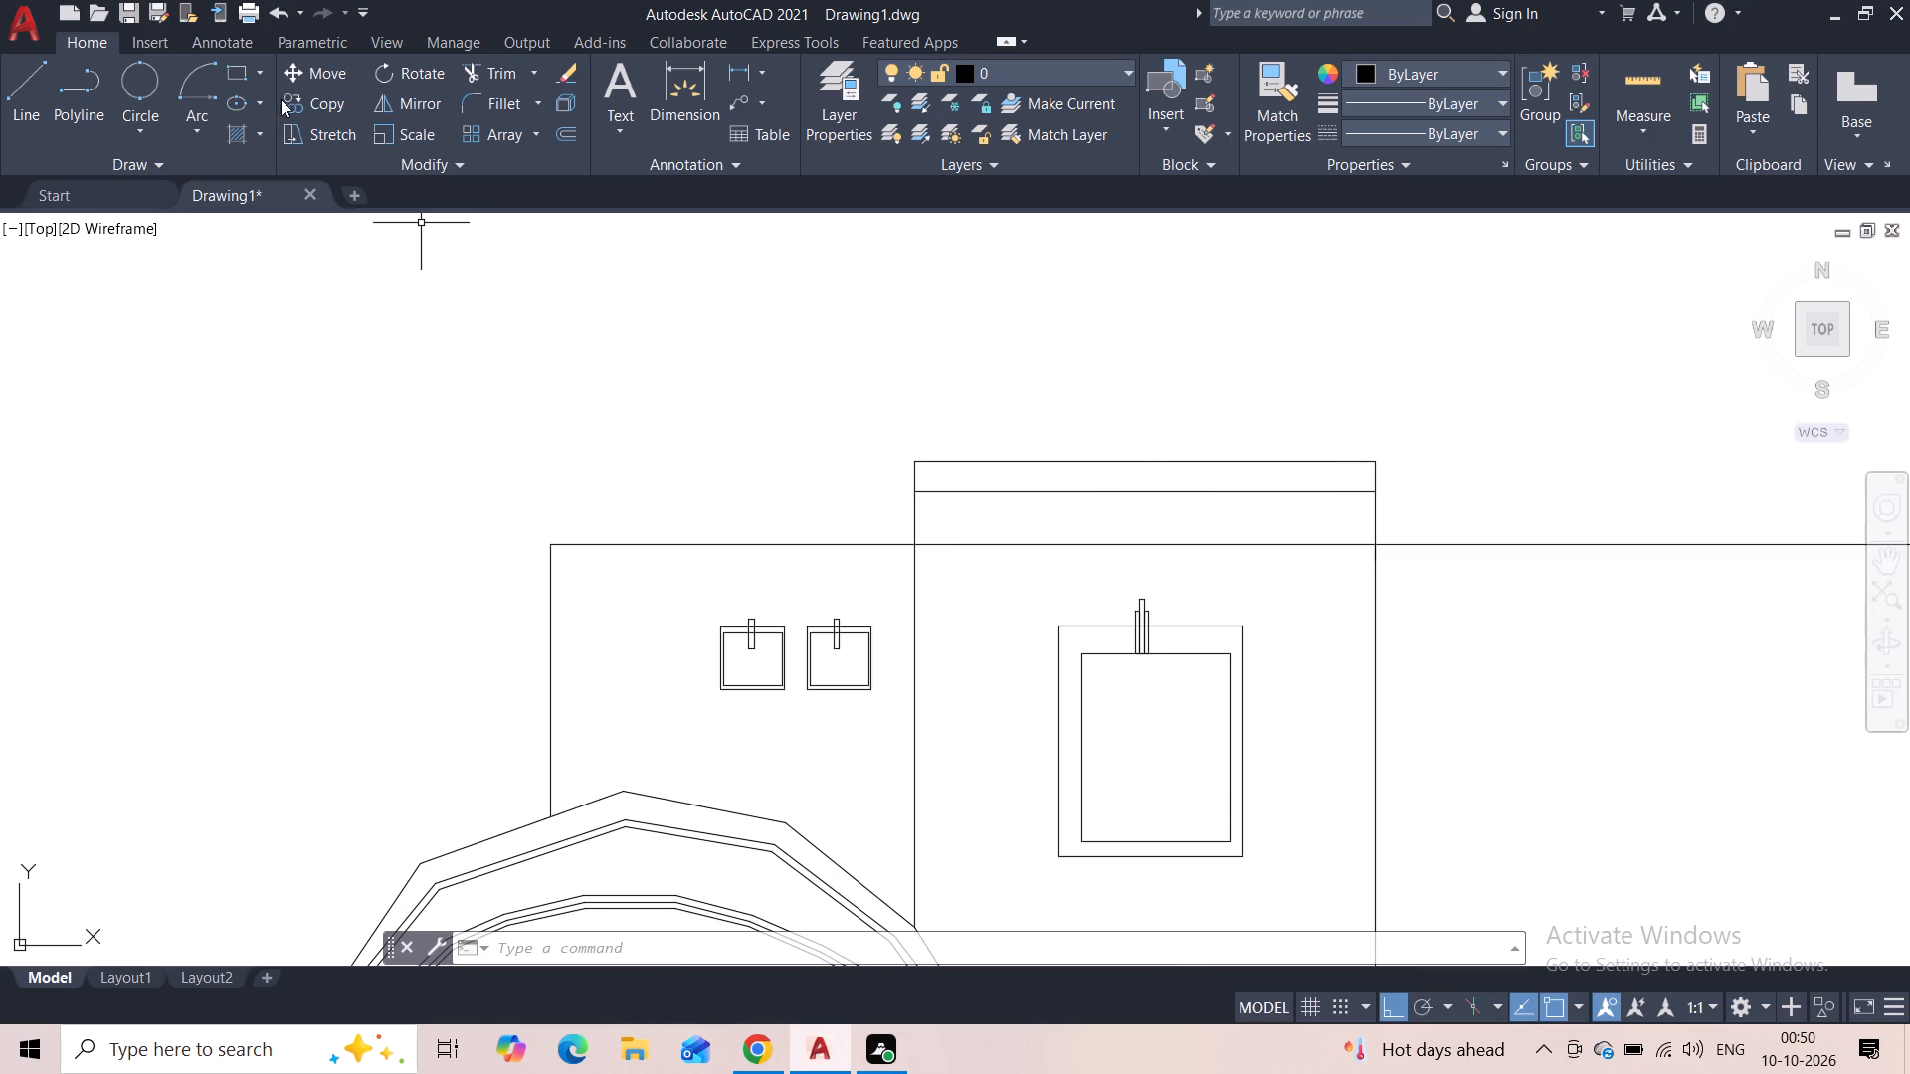
pyautogui.click(247, 75)
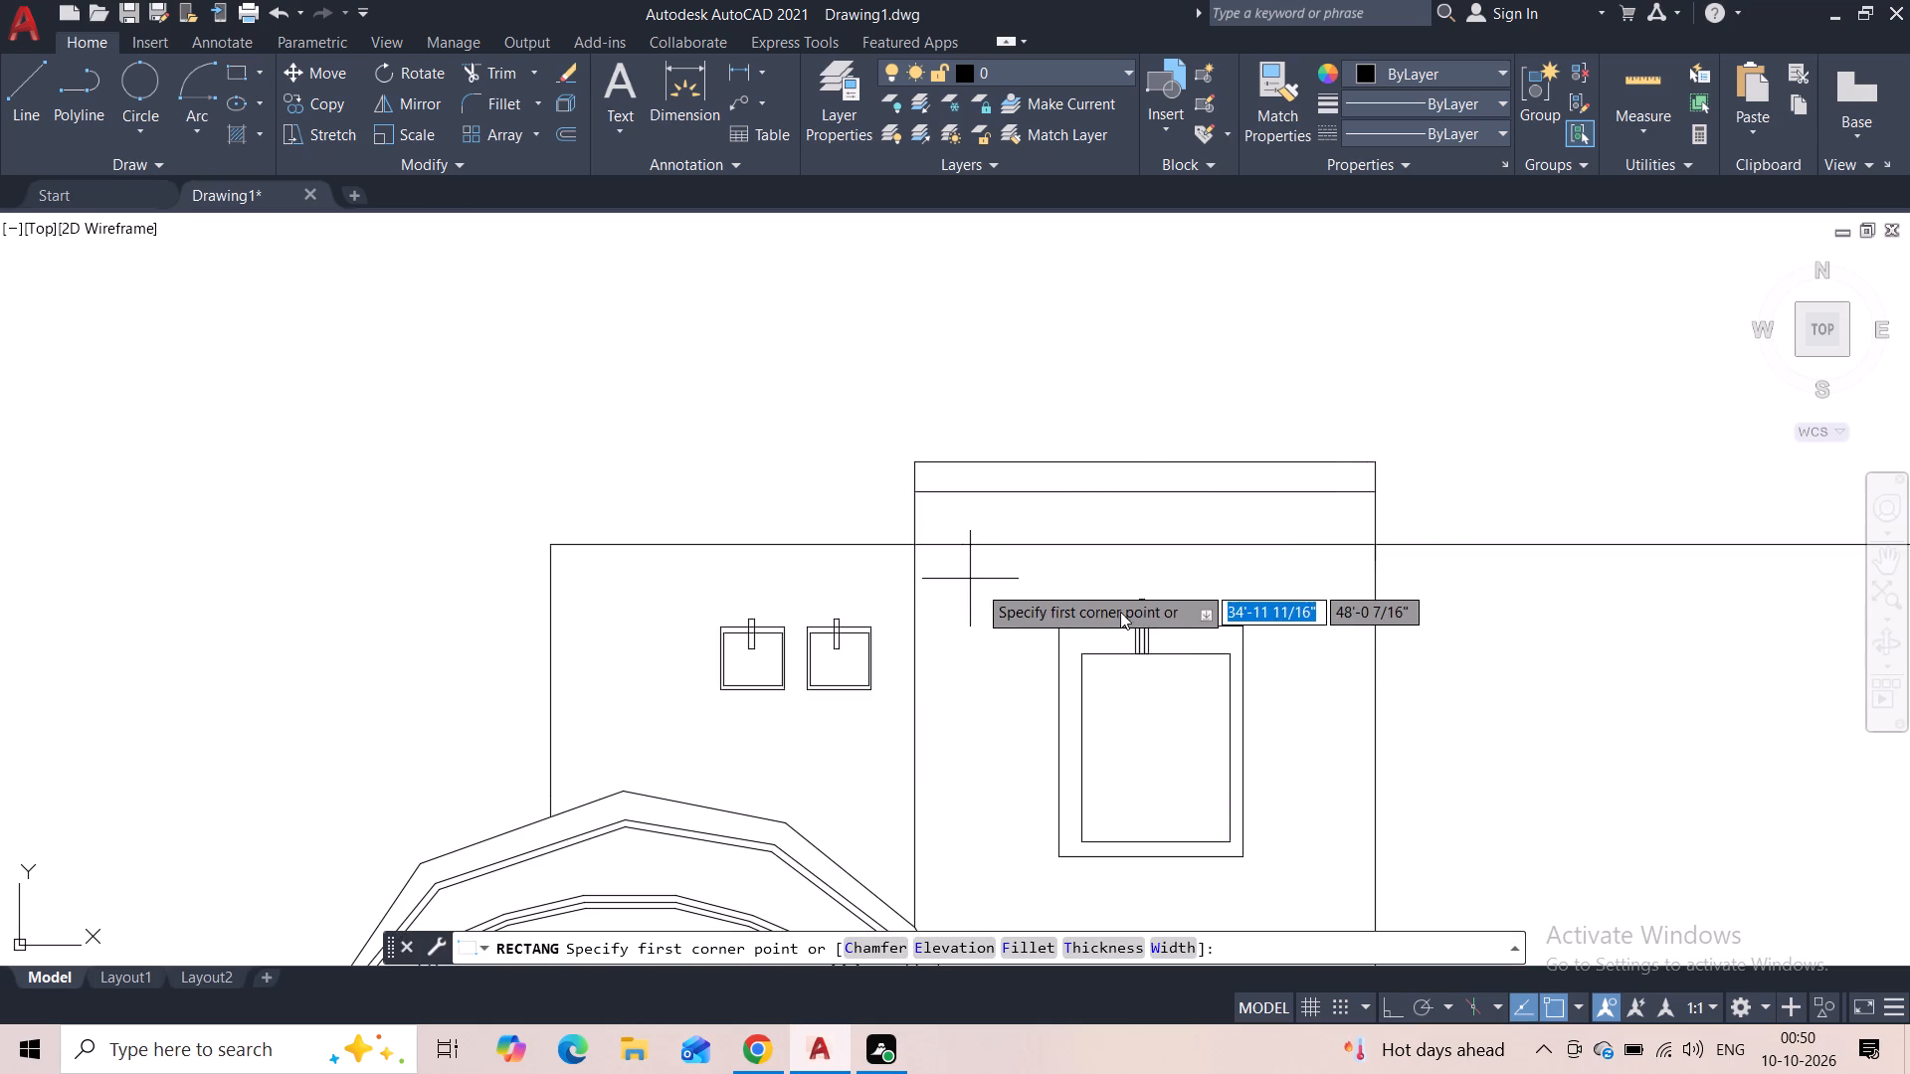
pyautogui.scroll(2, 1001, 577)
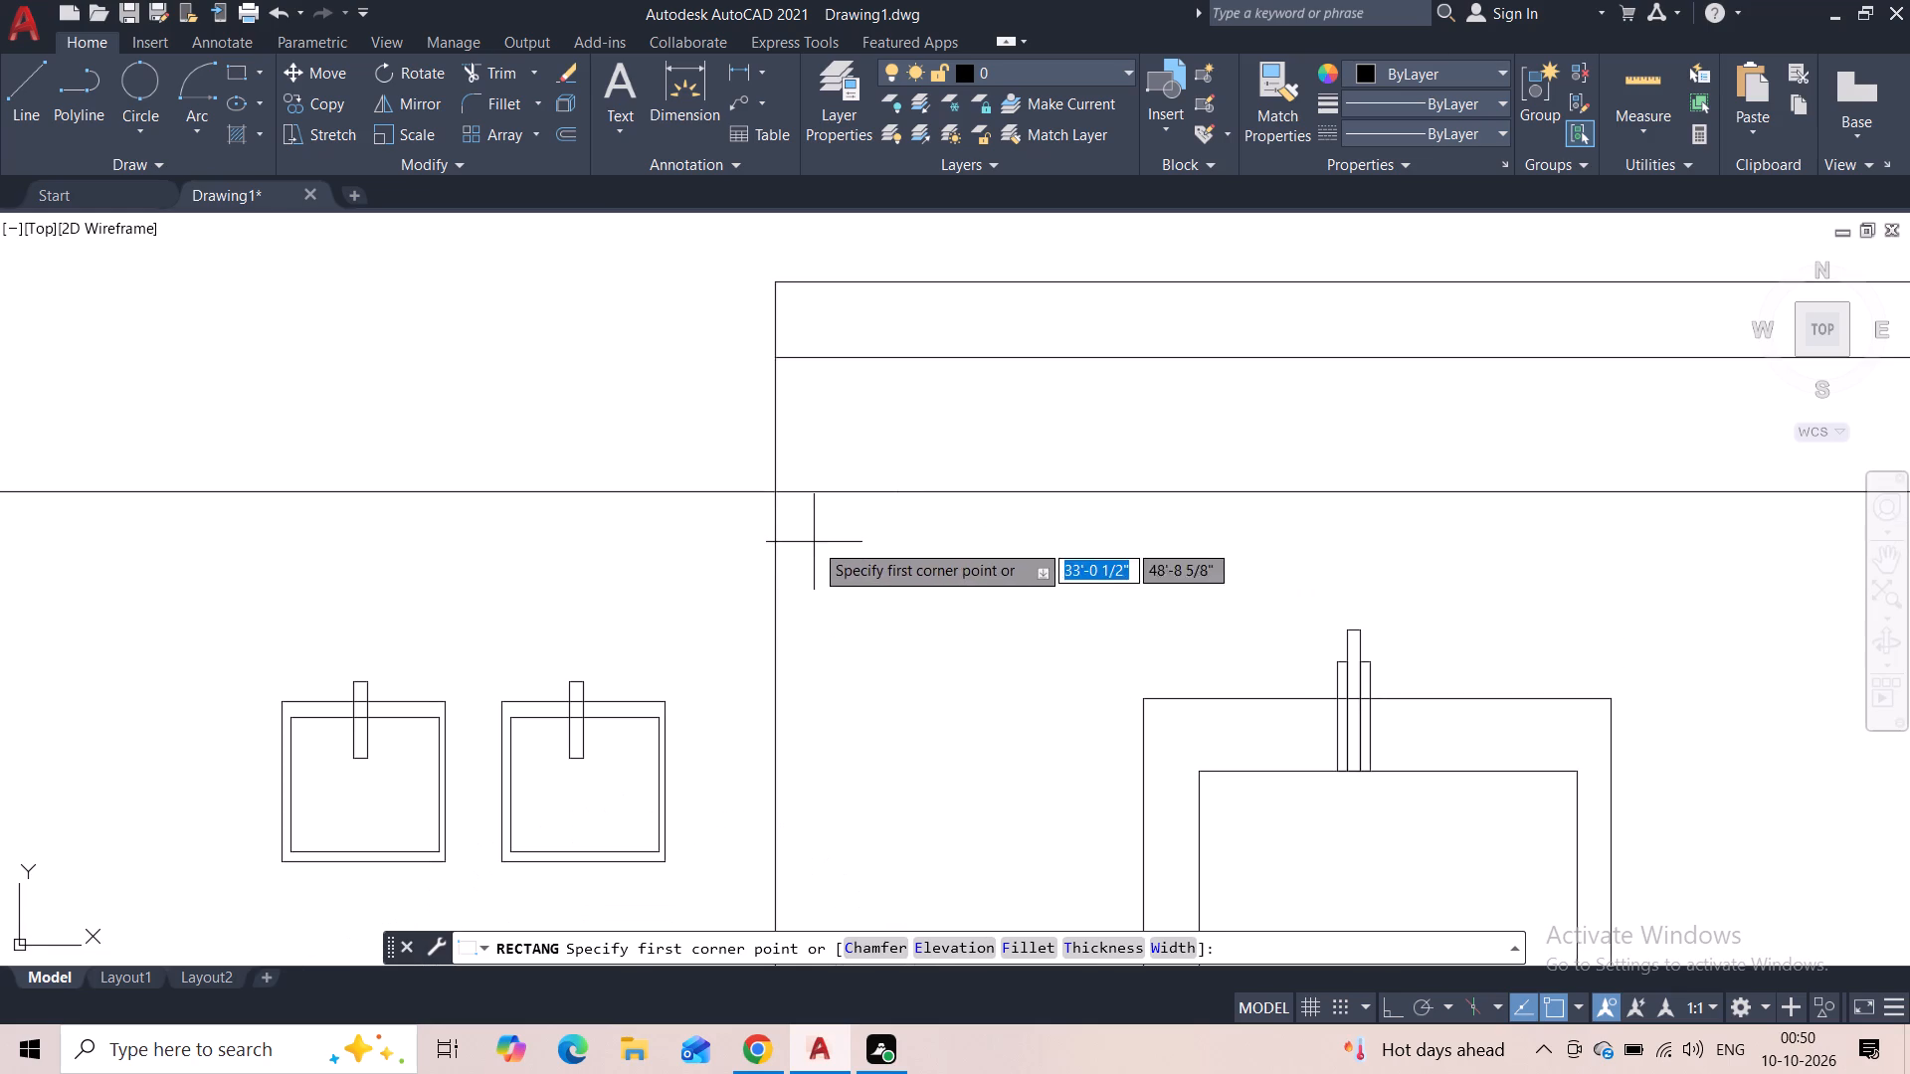
pyautogui.click(818, 536)
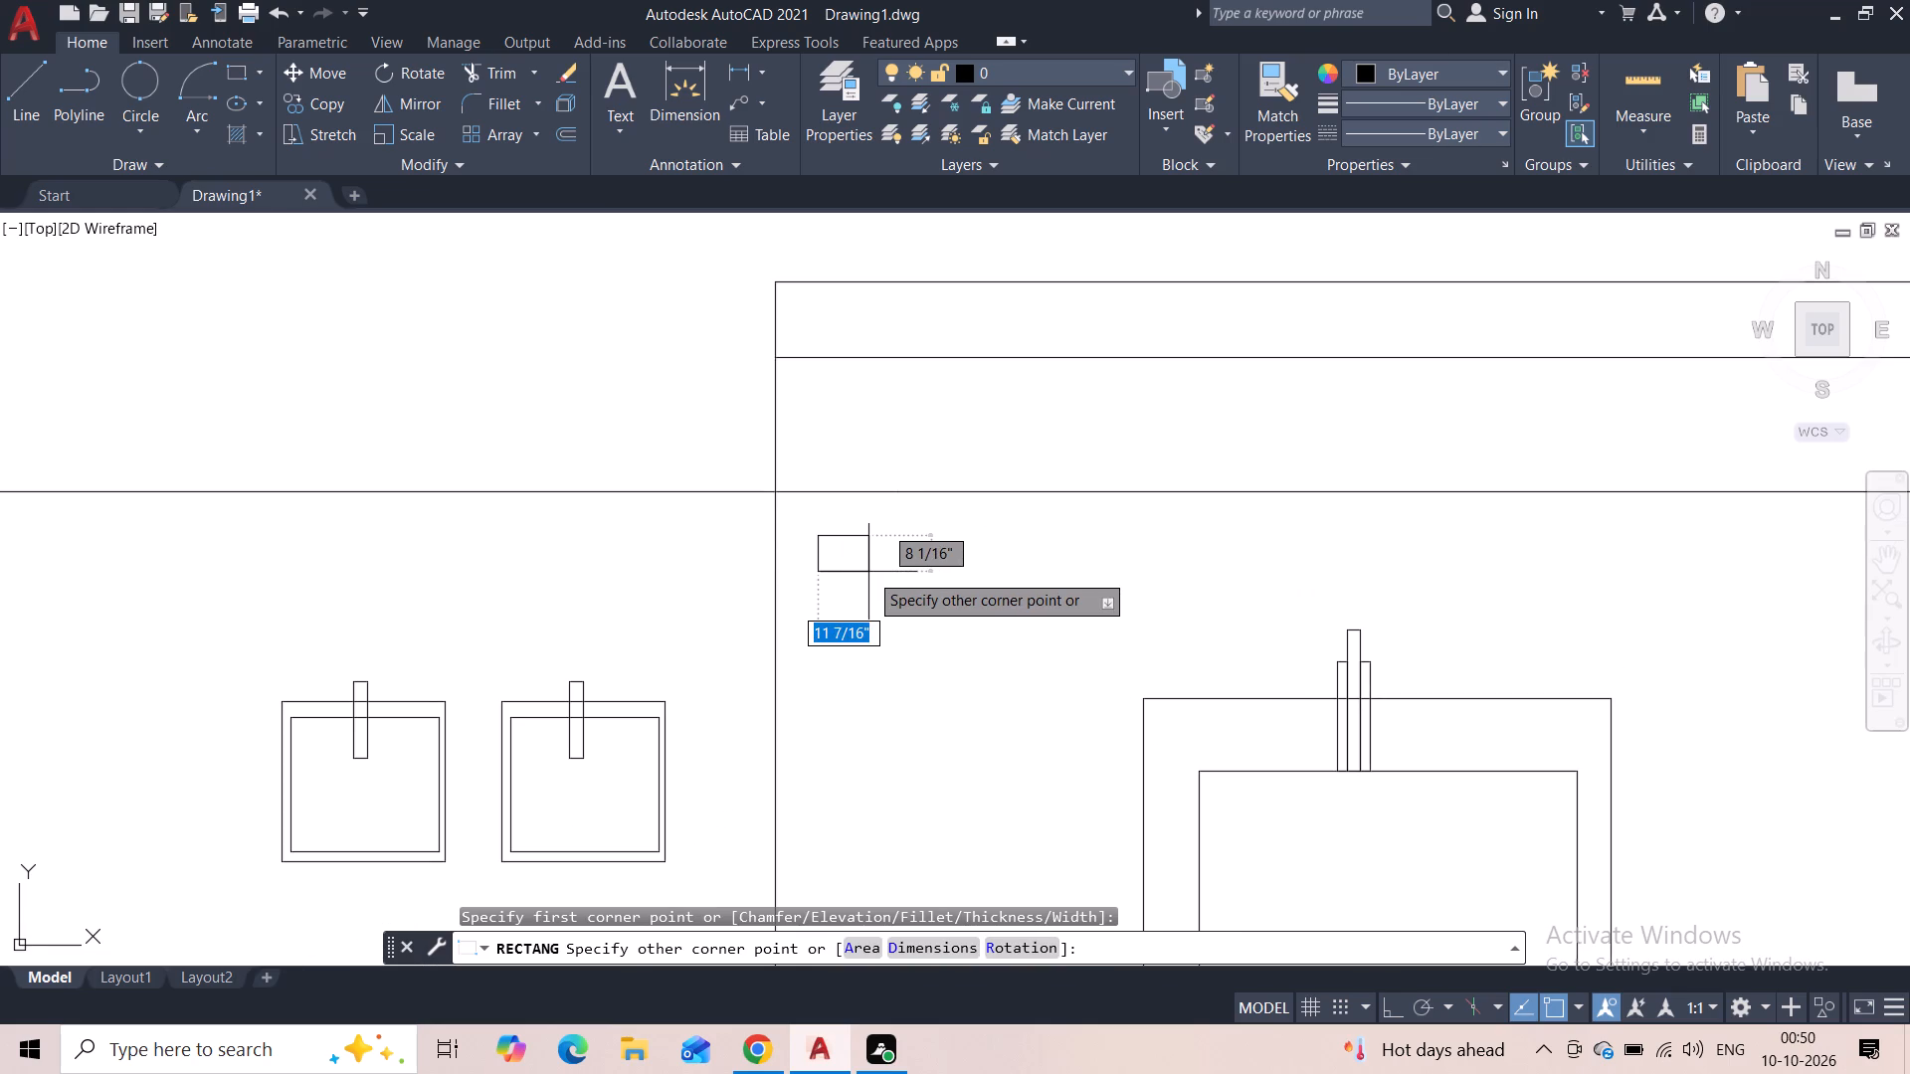
pyautogui.click(859, 568)
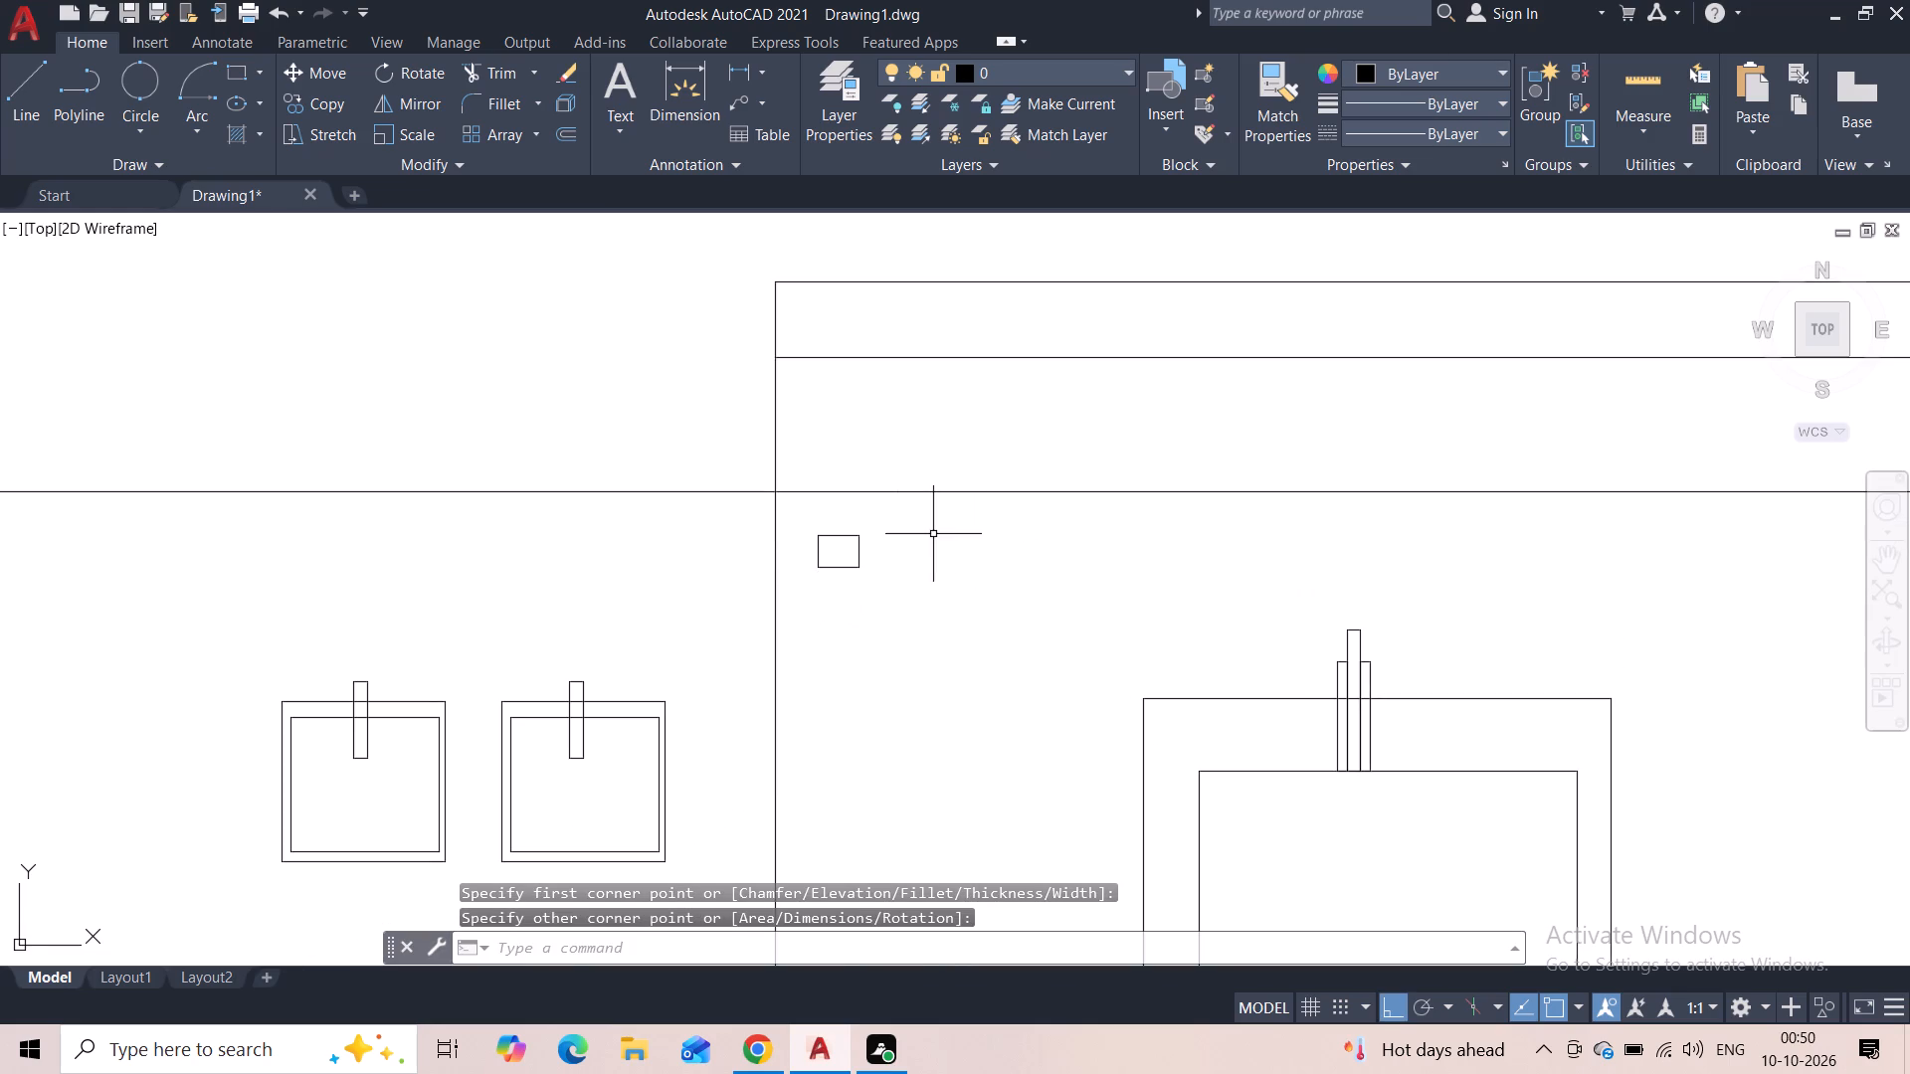
# Copy the small rectangle 13 times horizontally right, roughly 1'-6" apart, to form a row spanning the central bay's width.
pyautogui.click(931, 534)
pyautogui.click(820, 581)
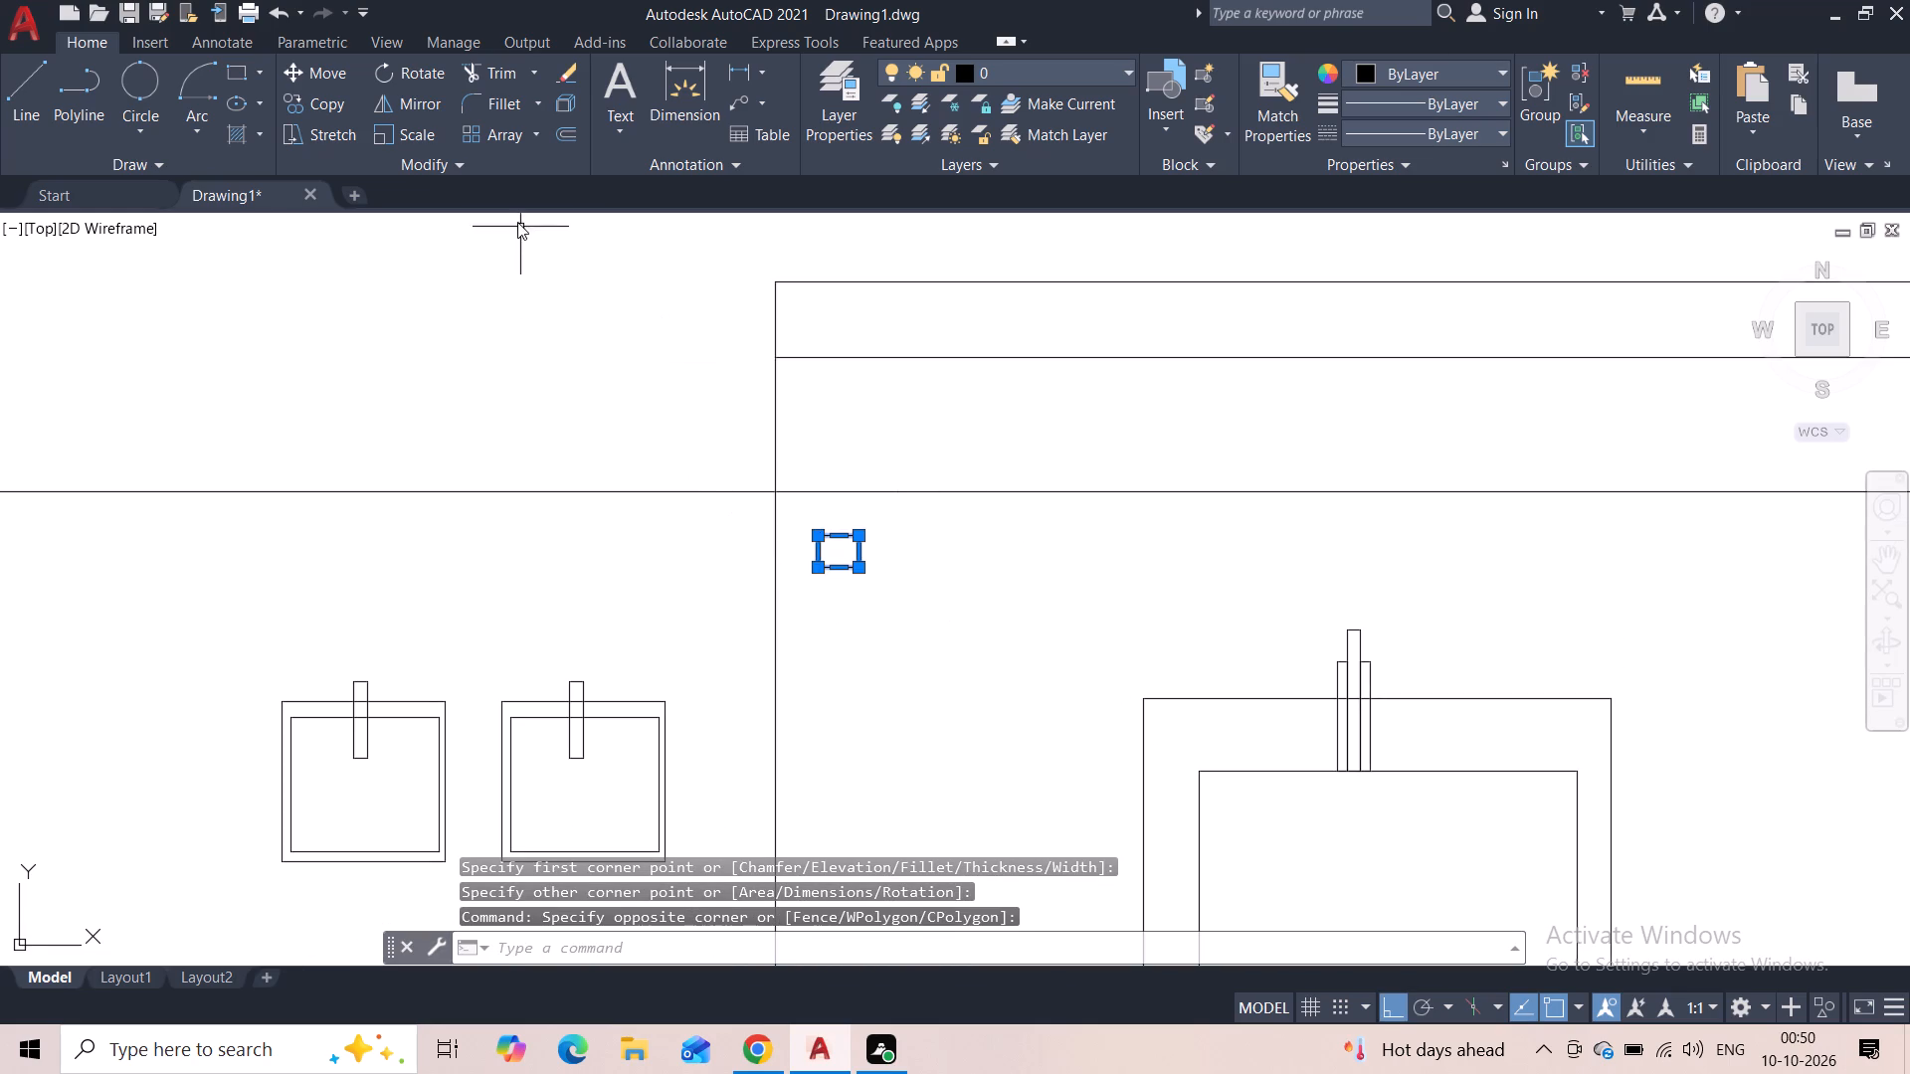
pyautogui.click(343, 105)
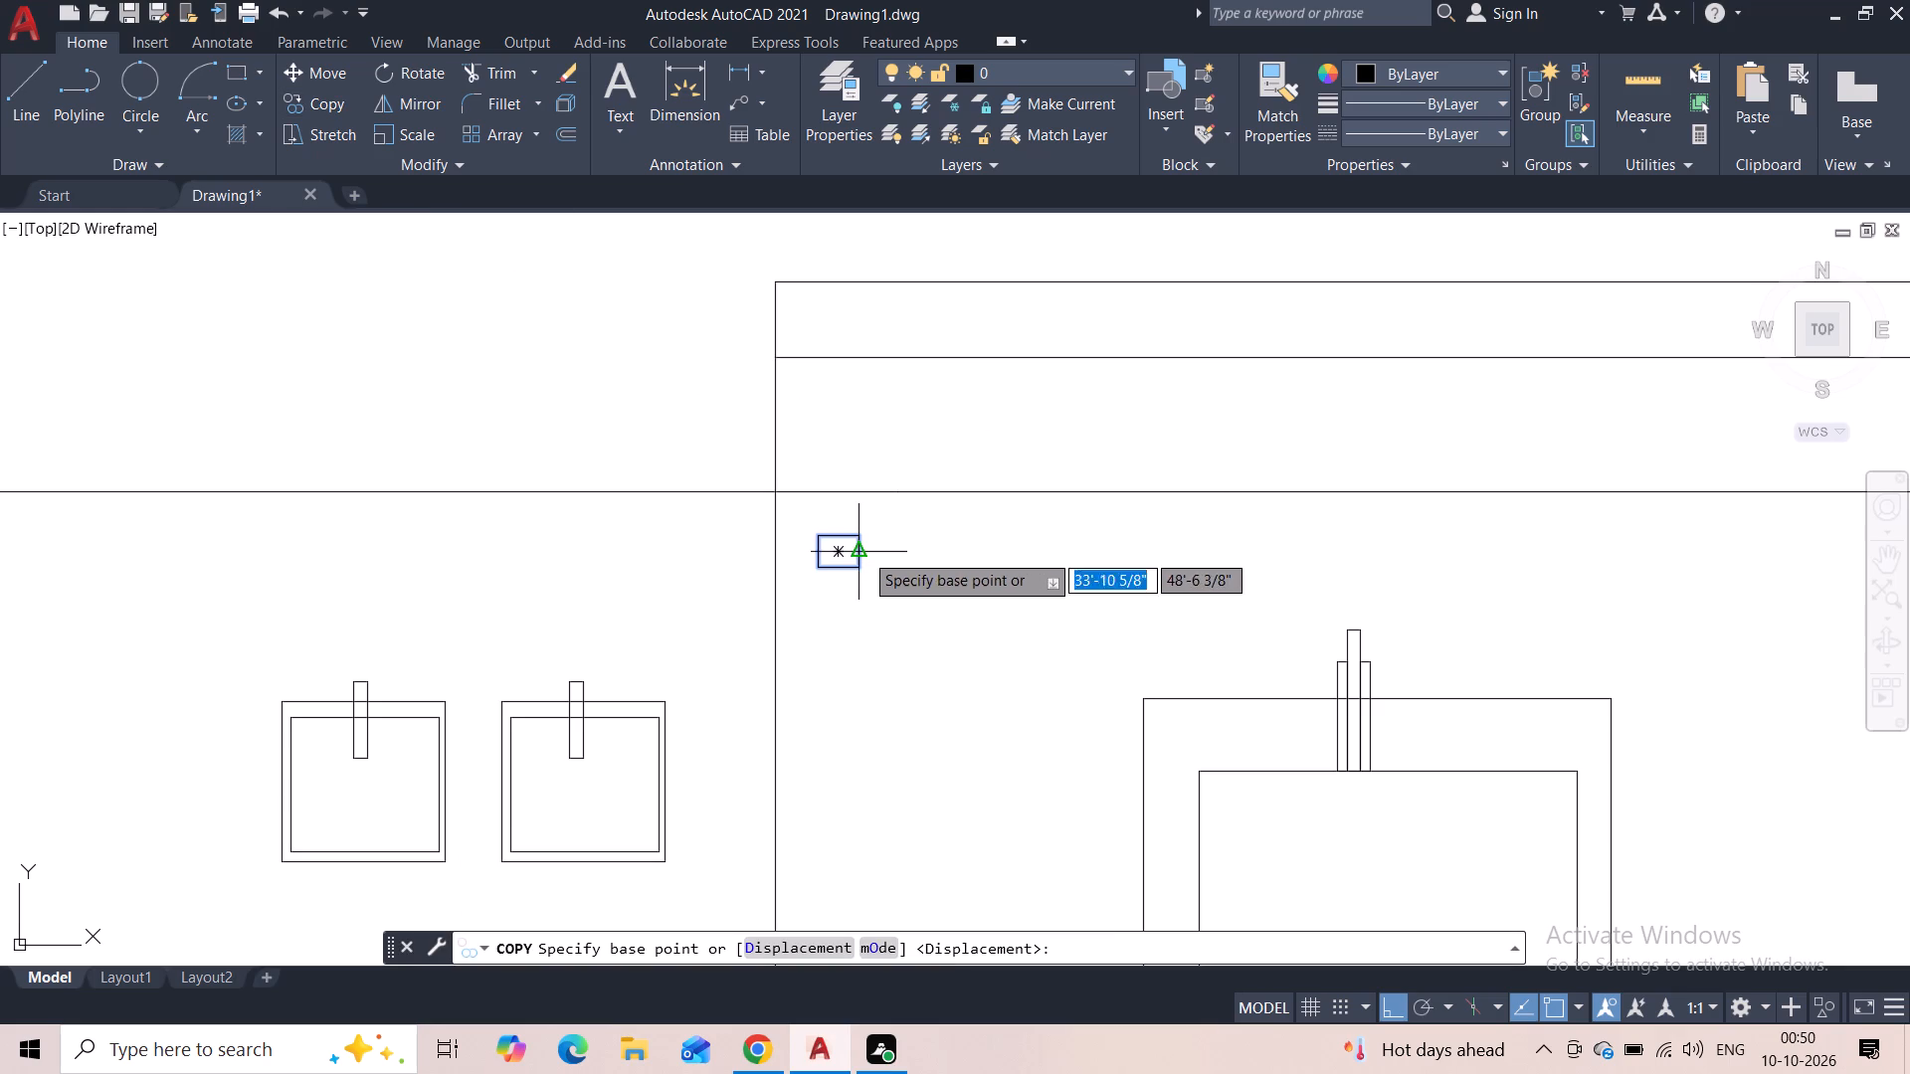
pyautogui.click(840, 547)
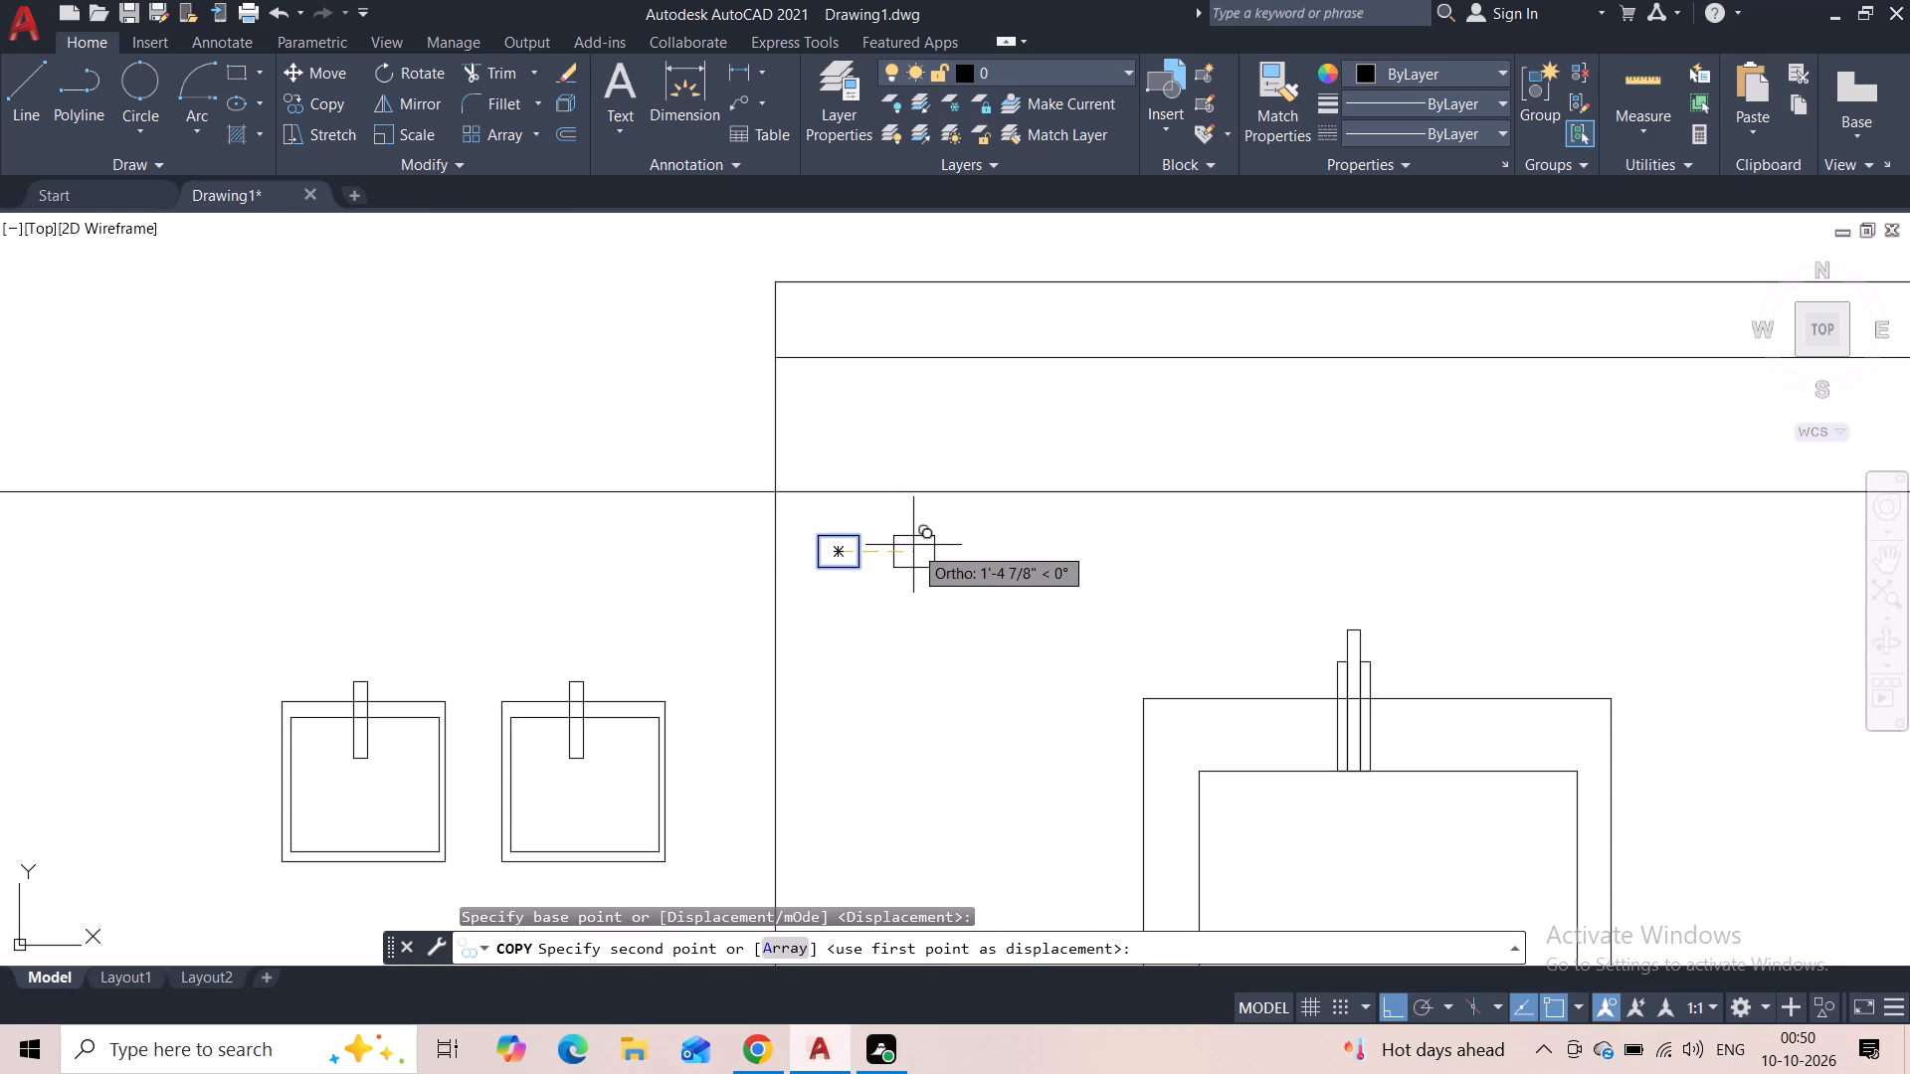
pyautogui.click(912, 545)
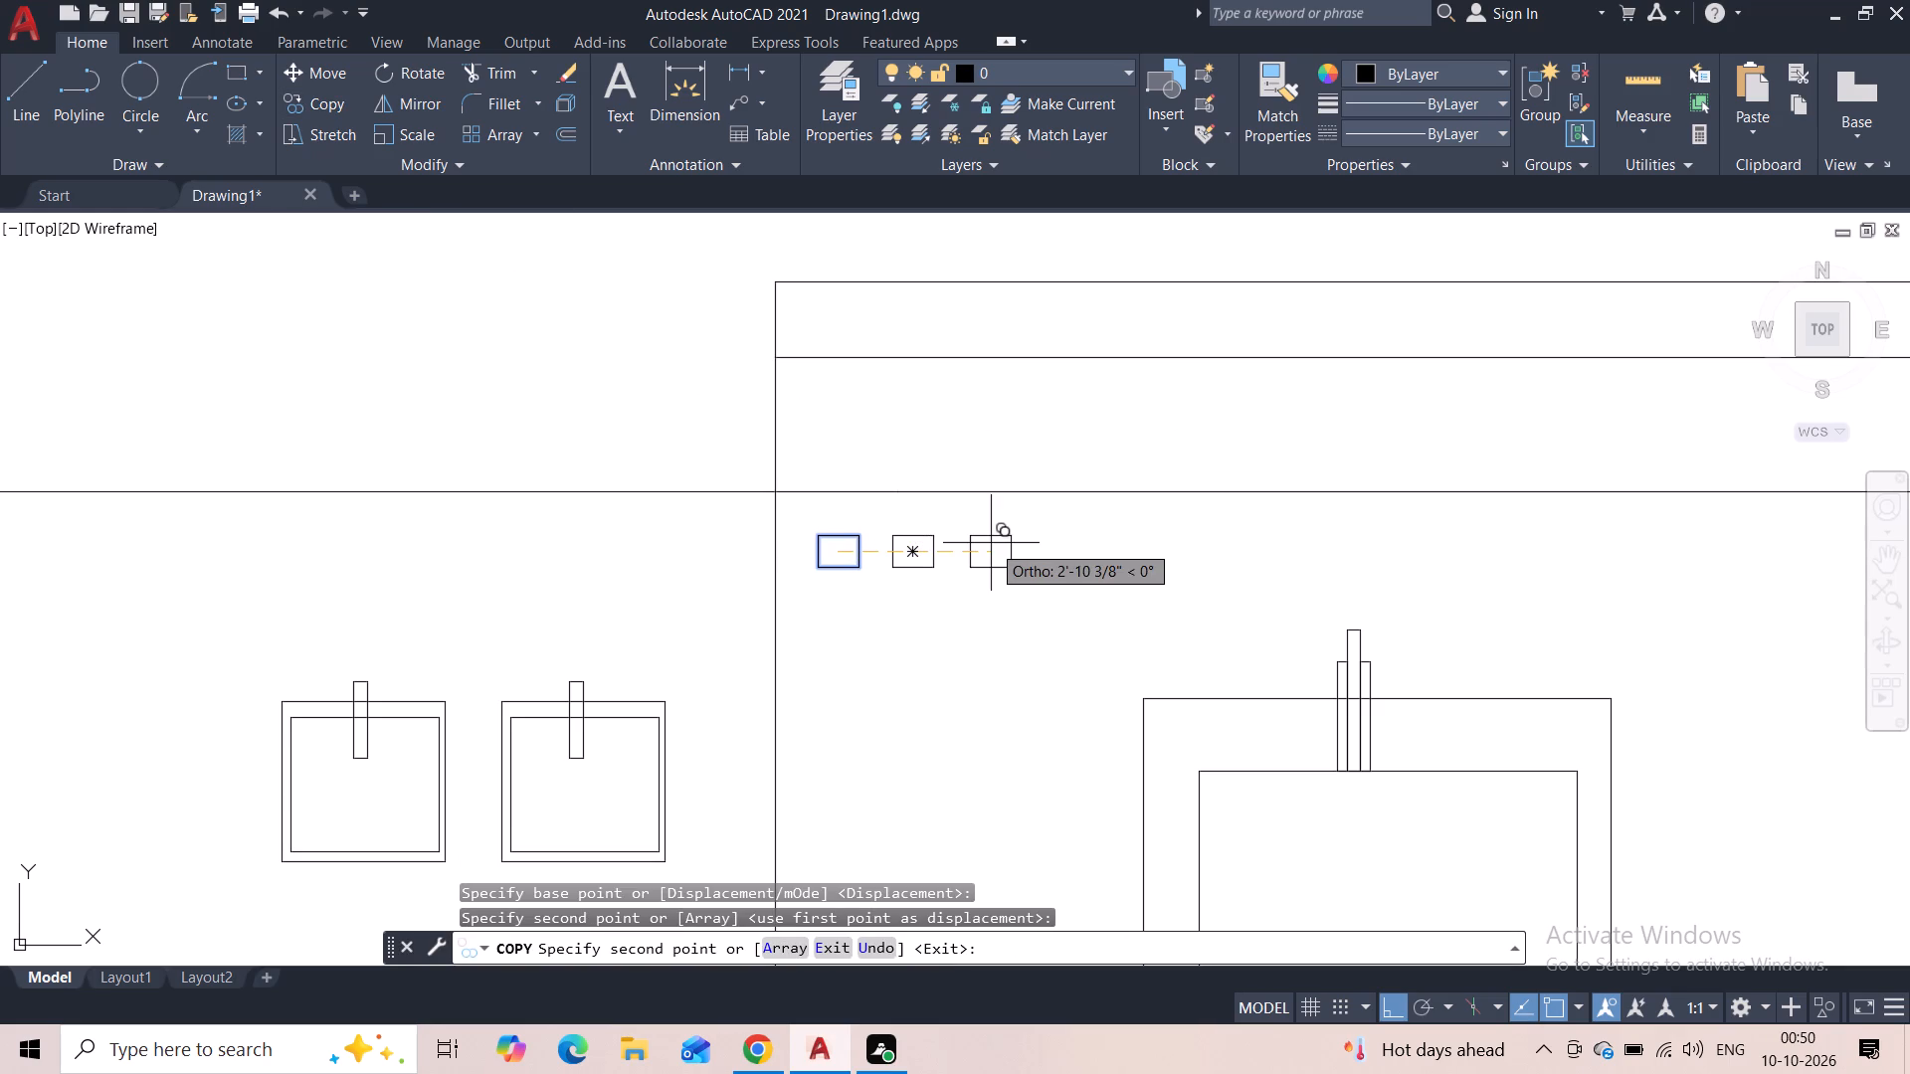
pyautogui.click(991, 543)
pyautogui.click(1062, 540)
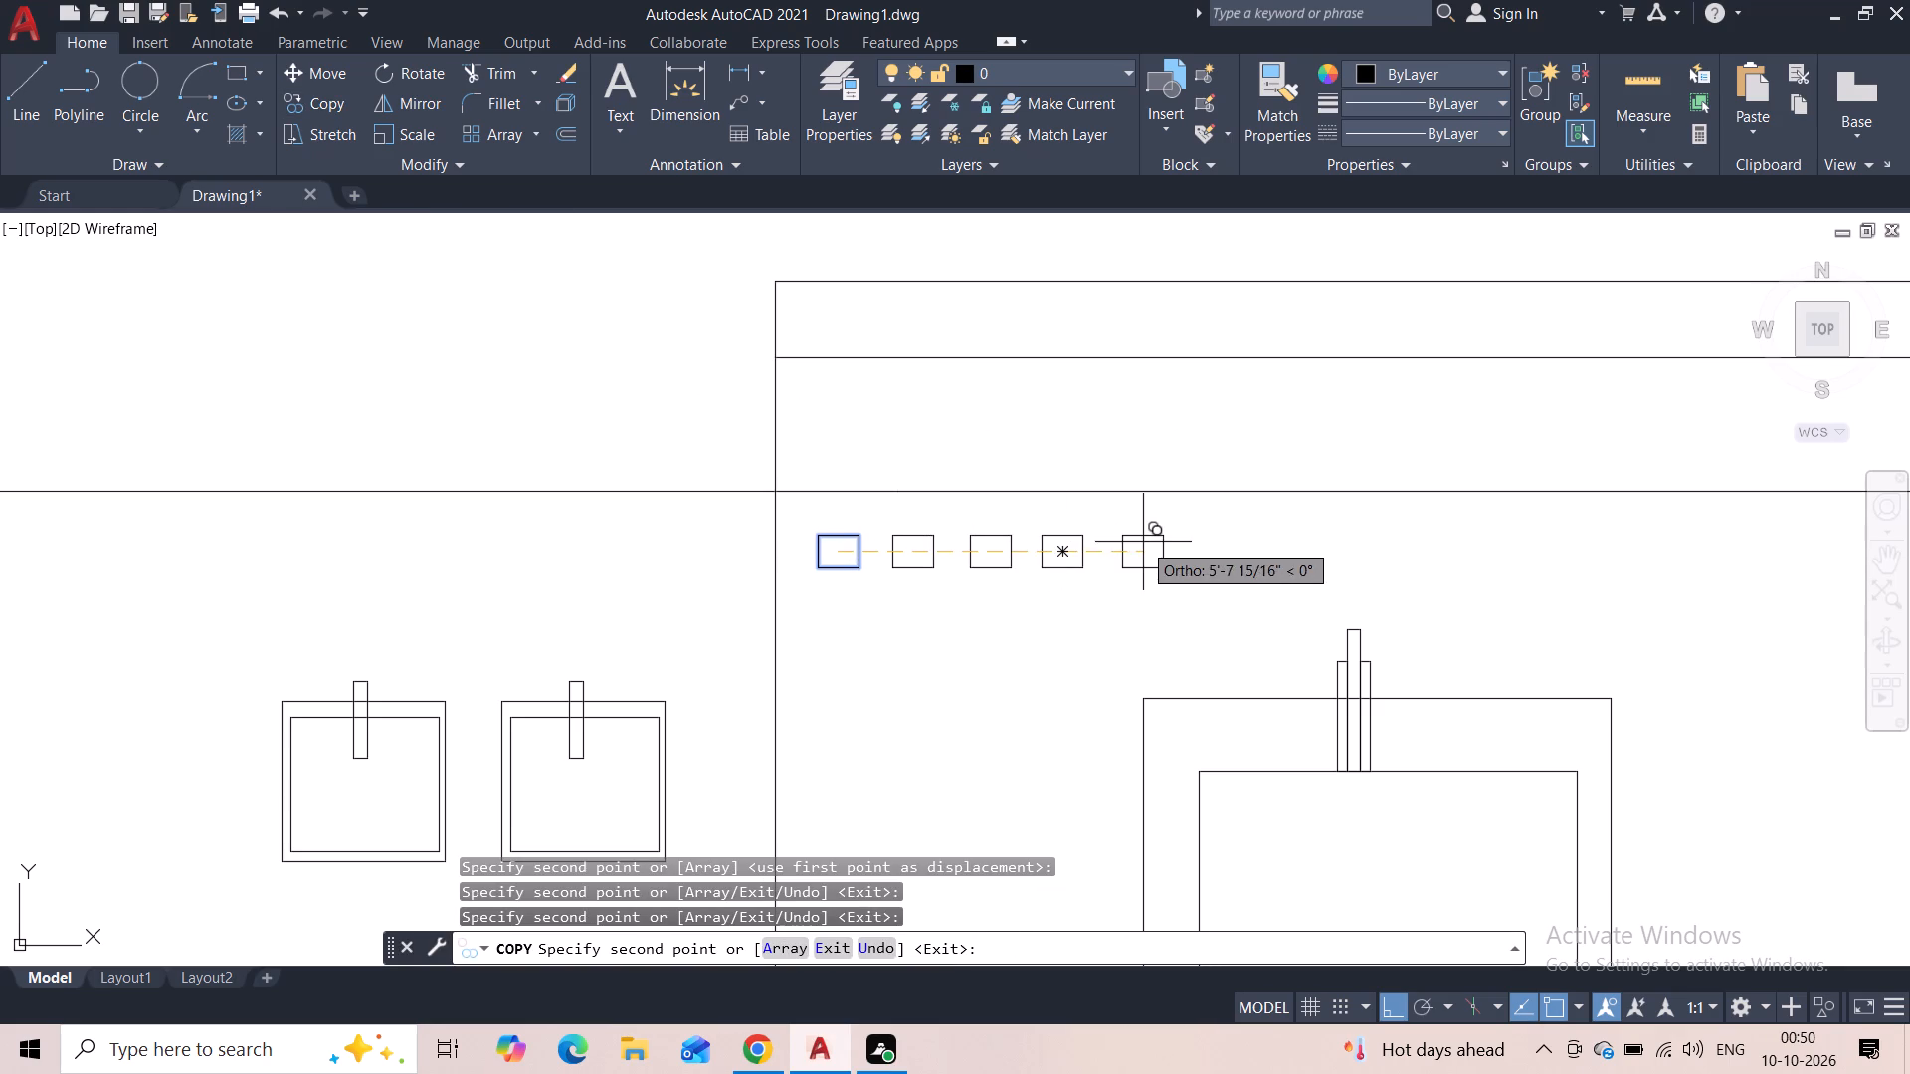
pyautogui.click(1143, 542)
pyautogui.click(1222, 542)
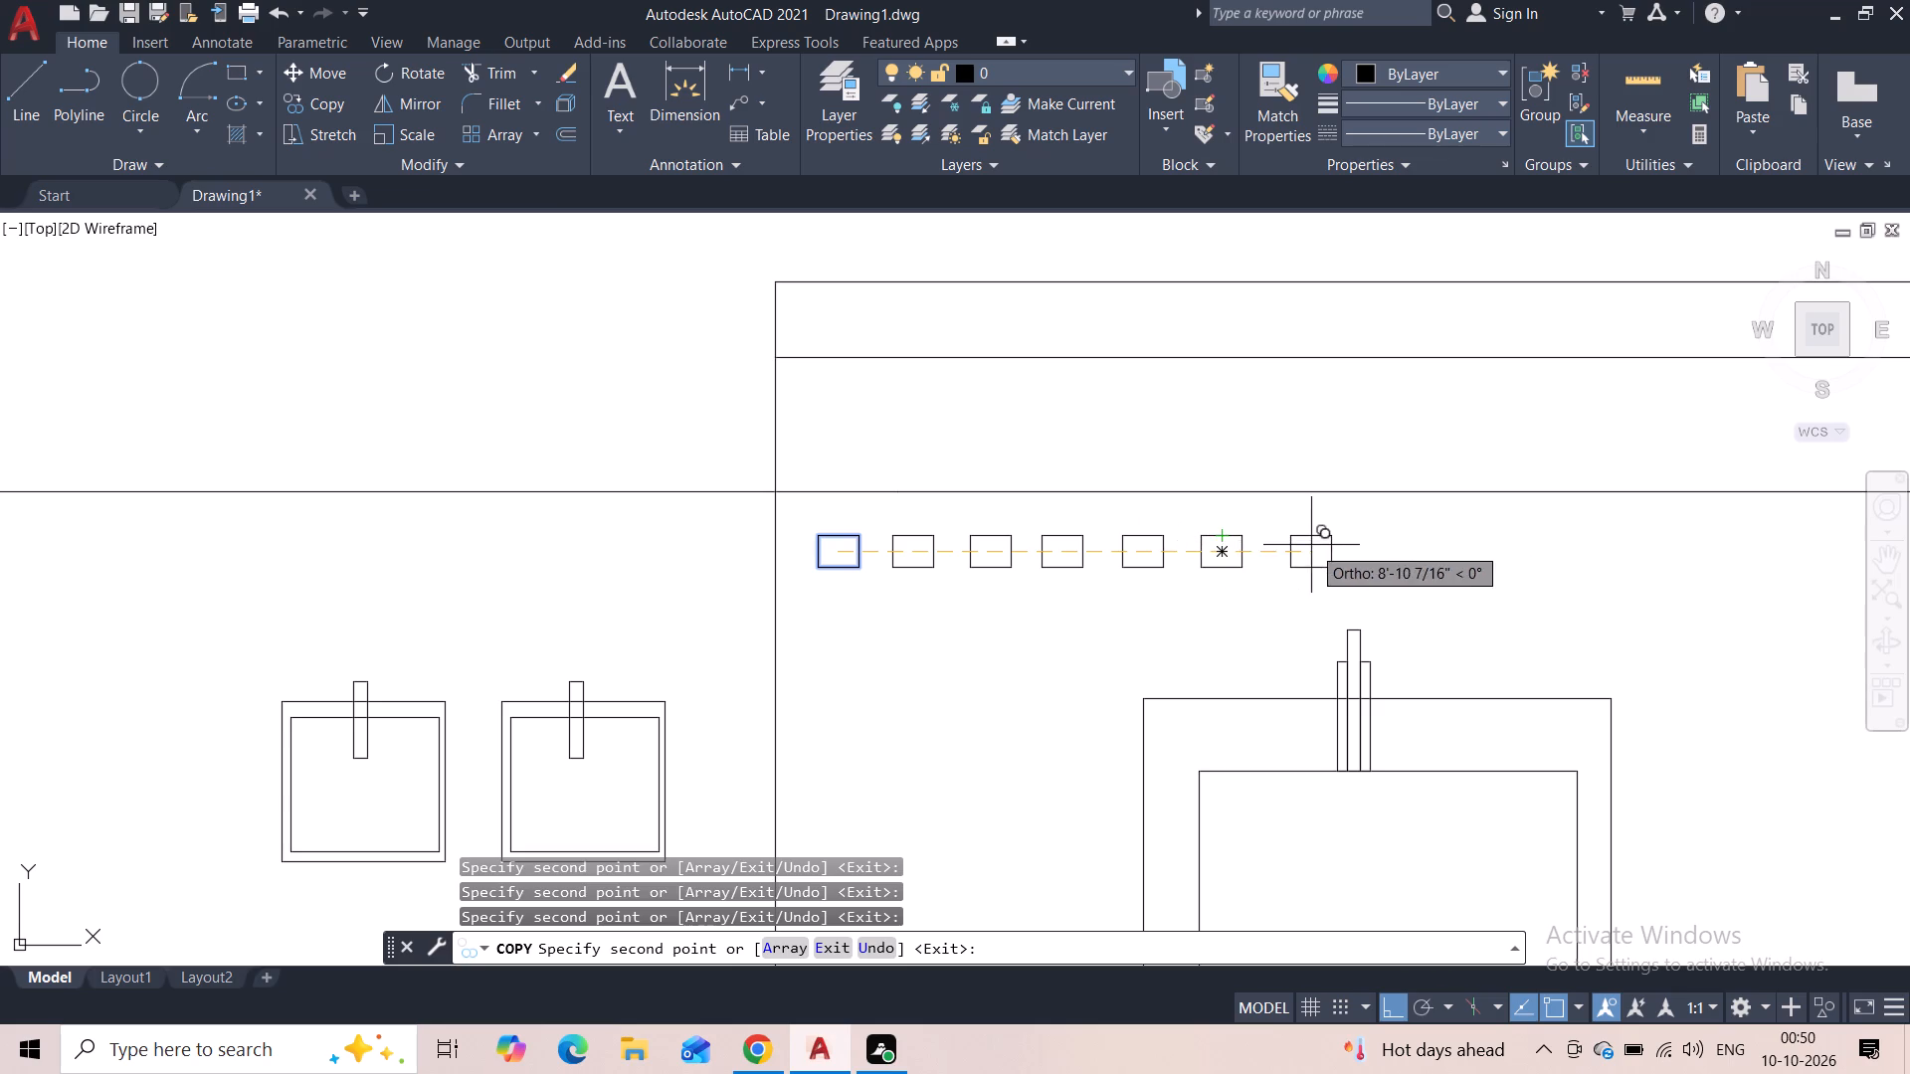
pyautogui.click(1312, 546)
pyautogui.click(1397, 542)
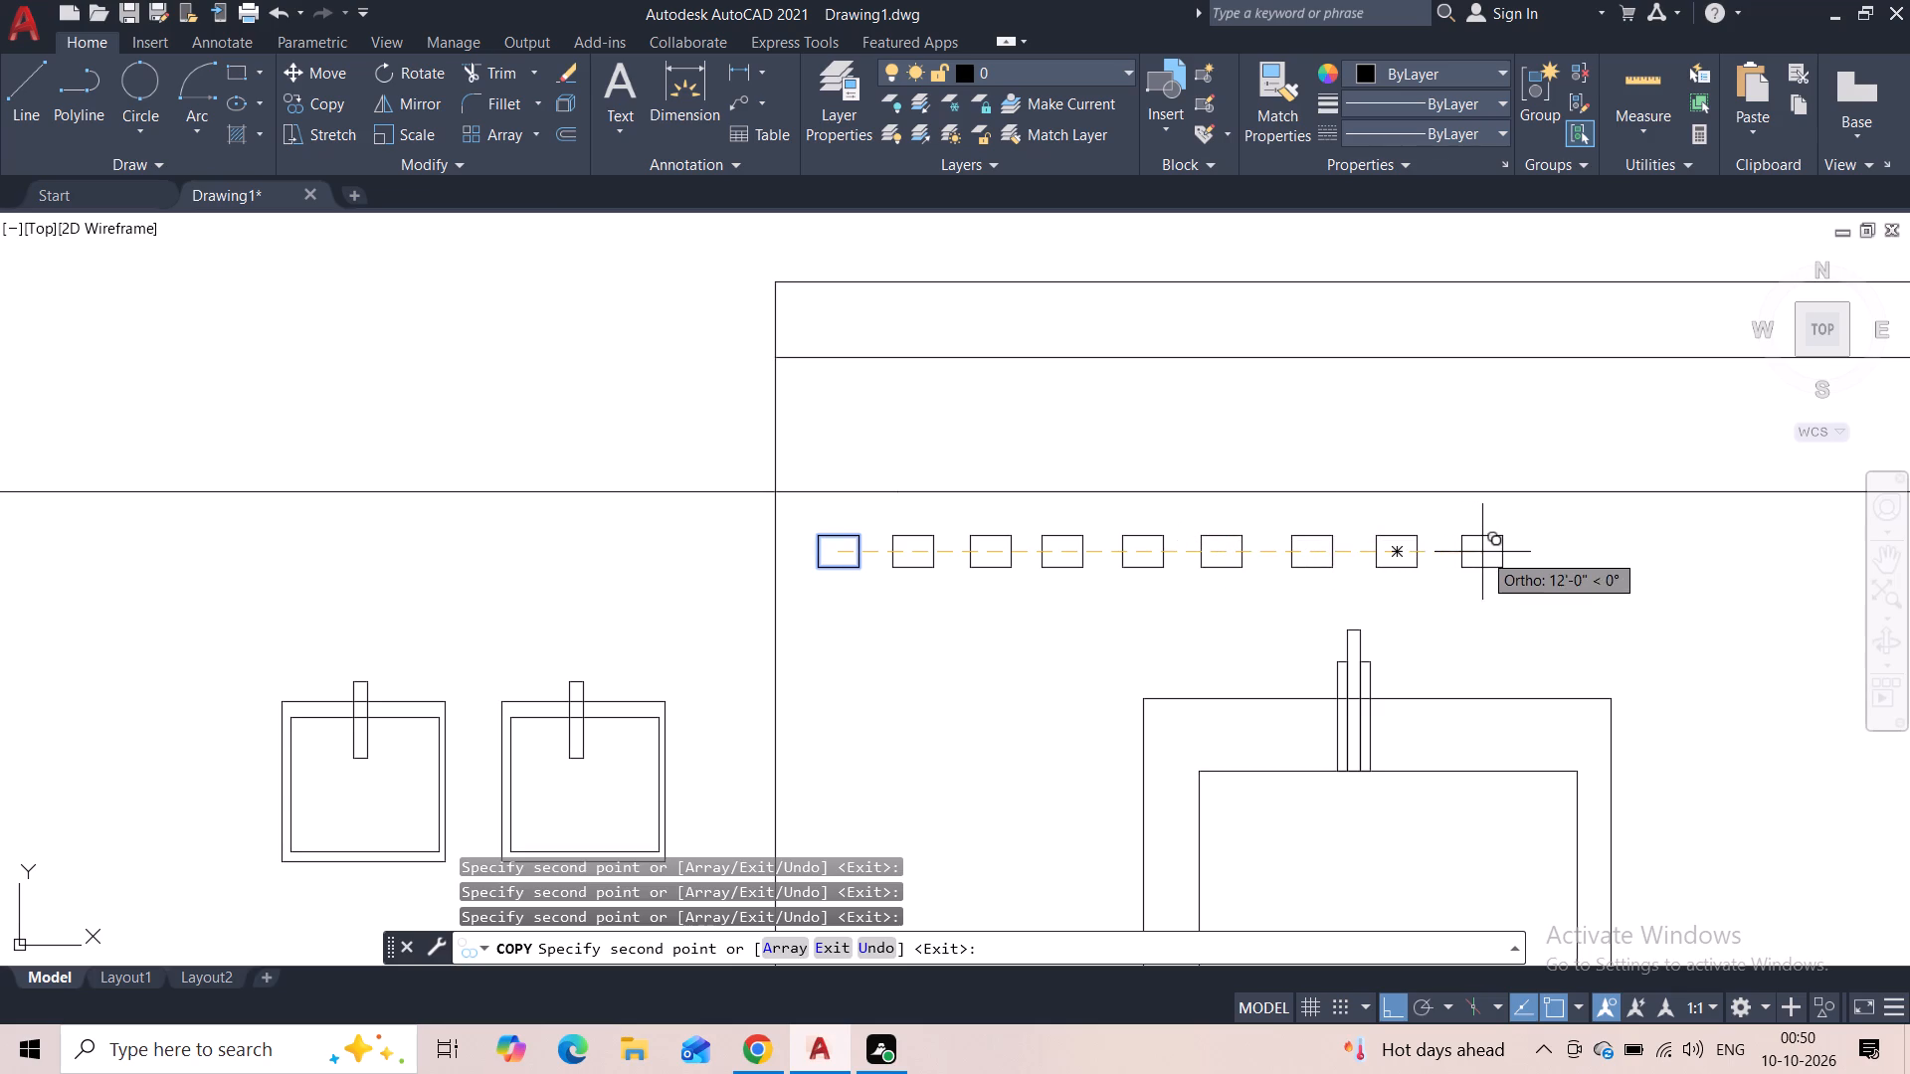
pyautogui.click(1482, 552)
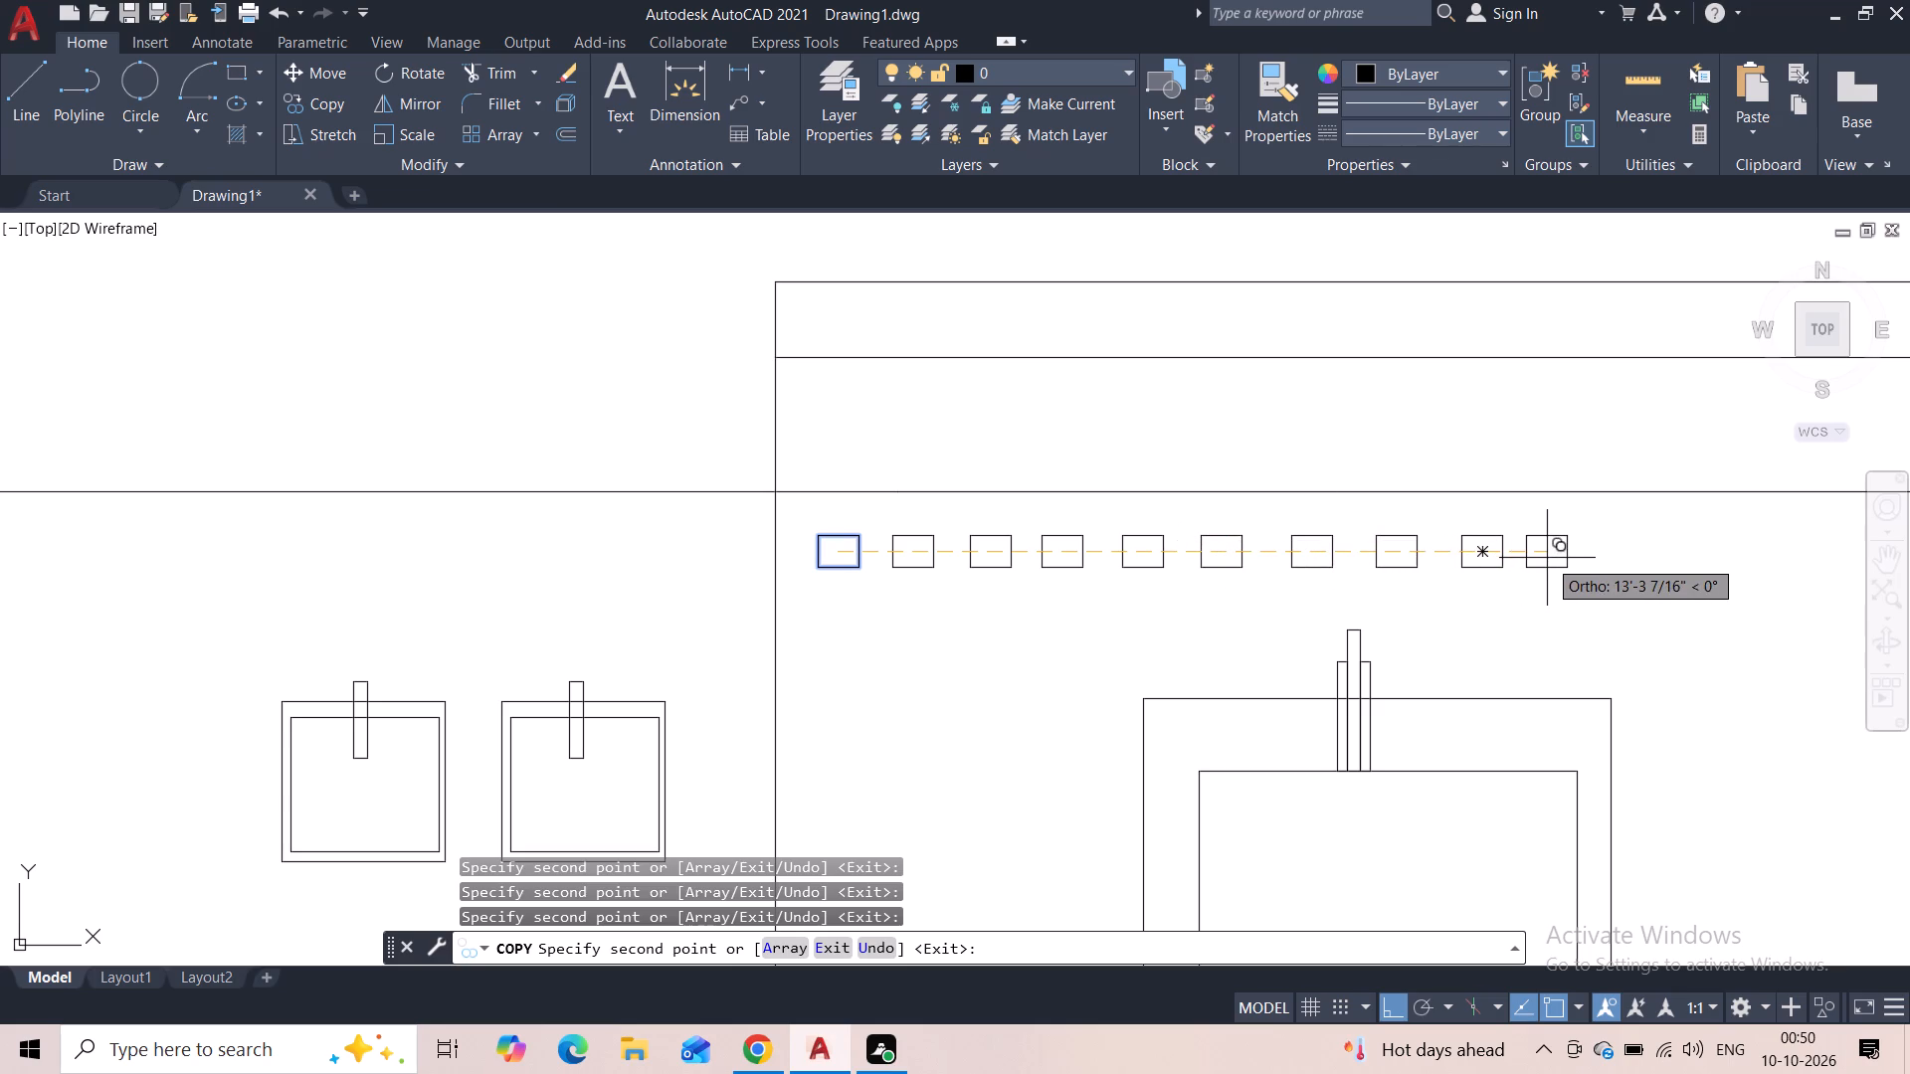
pyautogui.click(1561, 558)
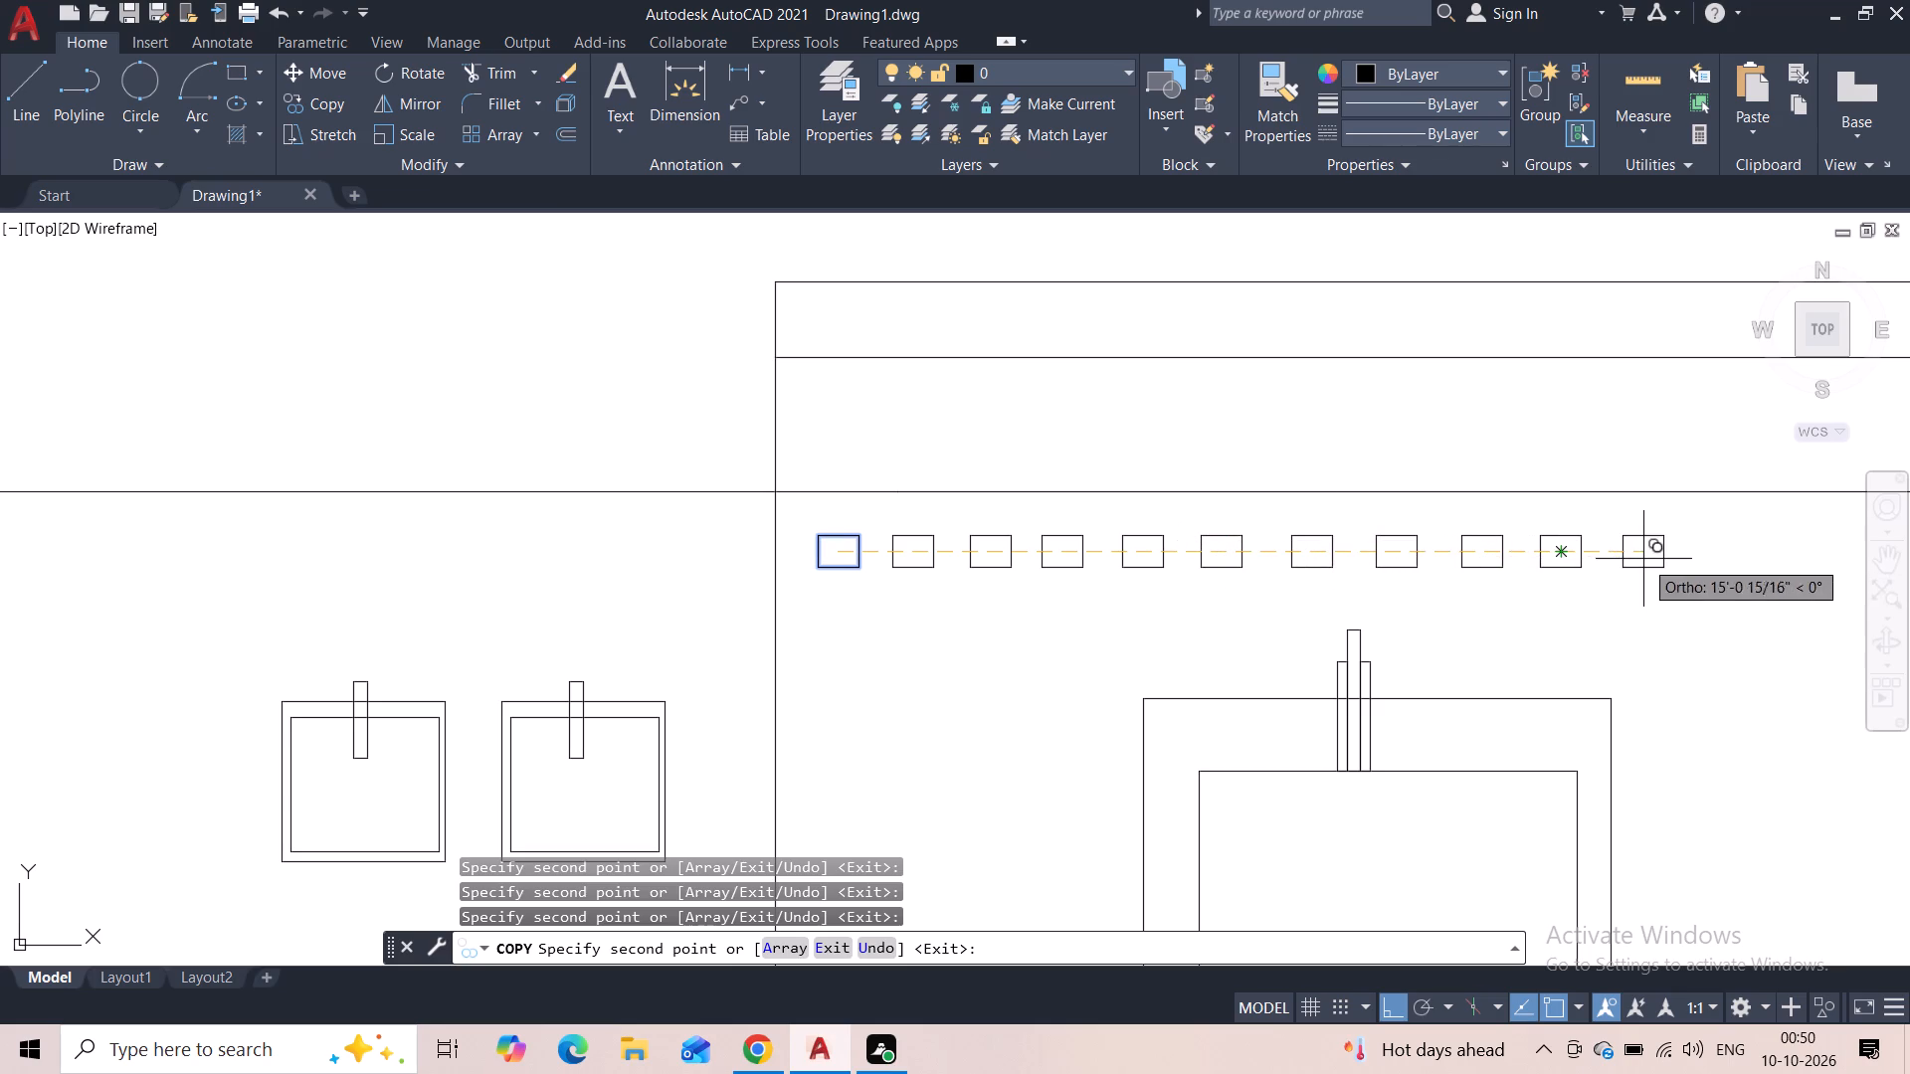
pyautogui.click(1650, 561)
pyautogui.moveTo(1648, 565); pyautogui.dragTo(1077, 567, button='middle')
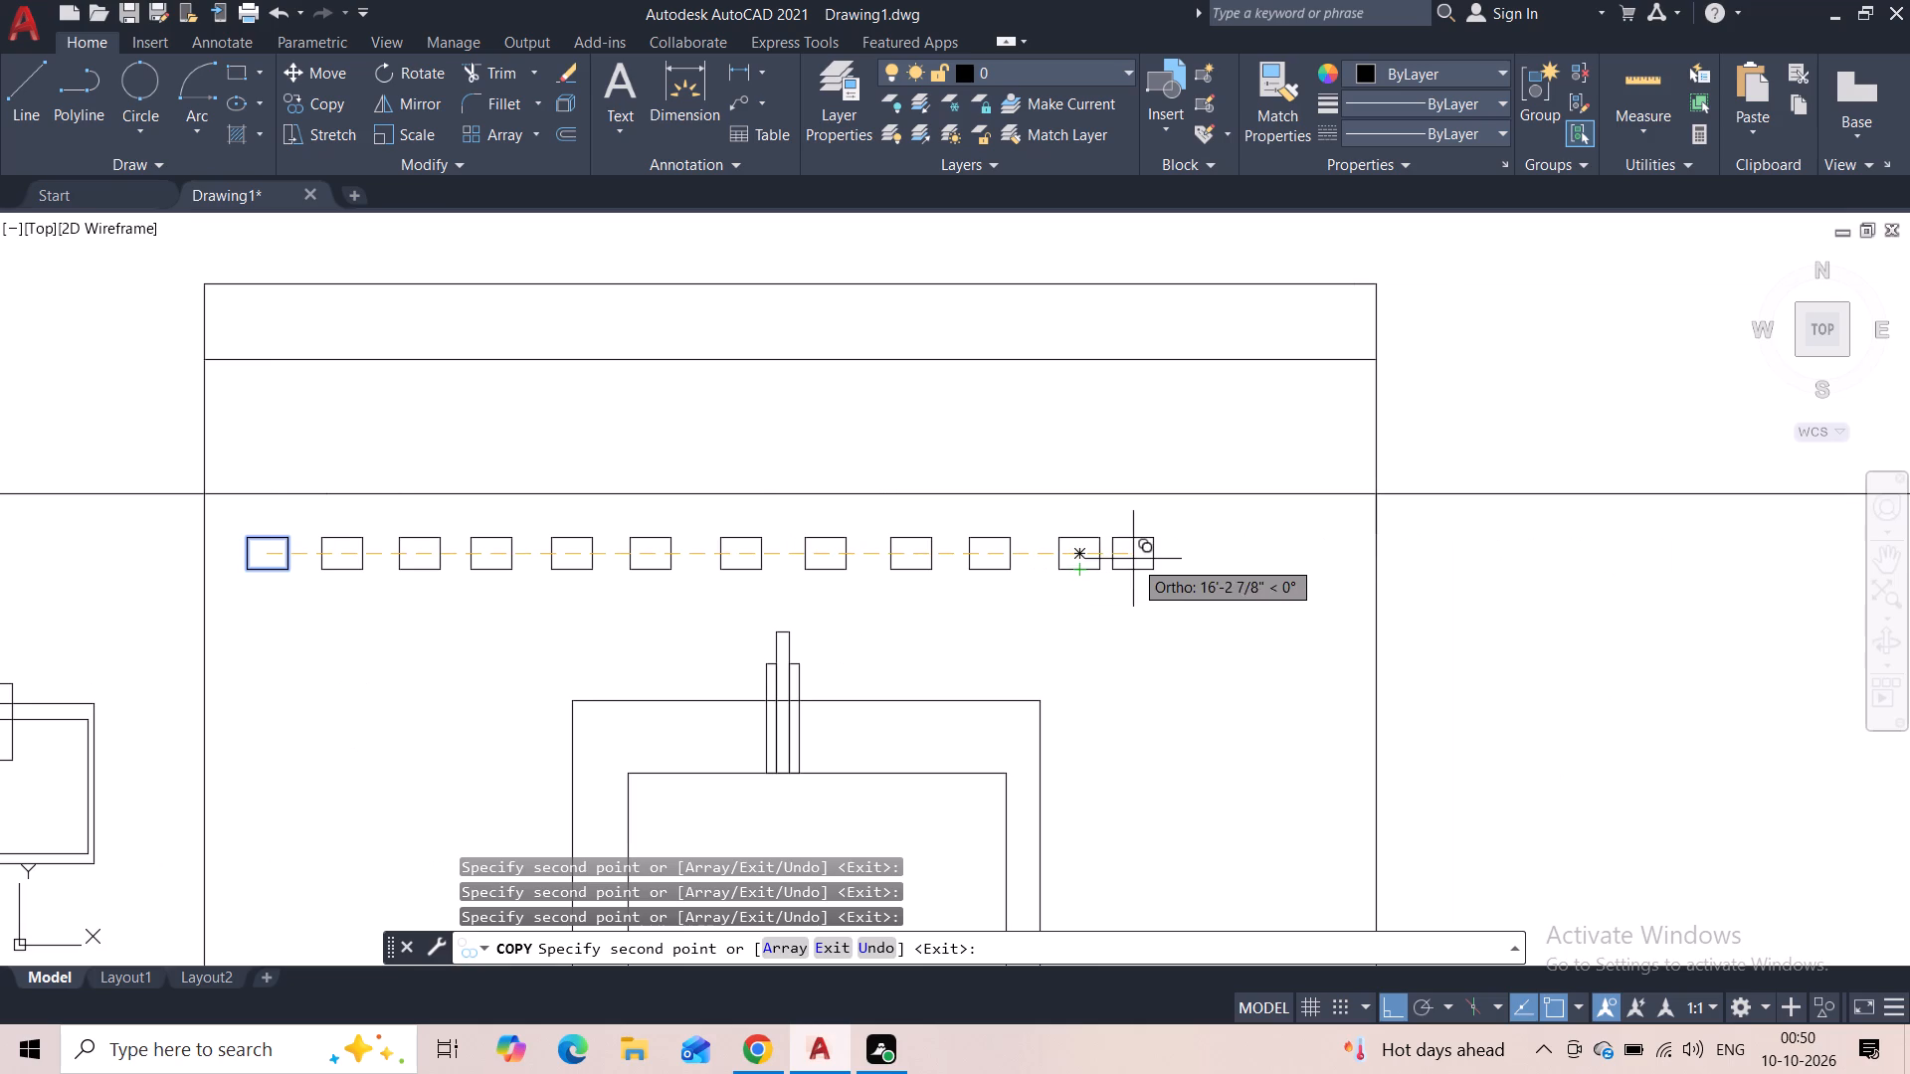
pyautogui.click(1160, 559)
pyautogui.click(1248, 562)
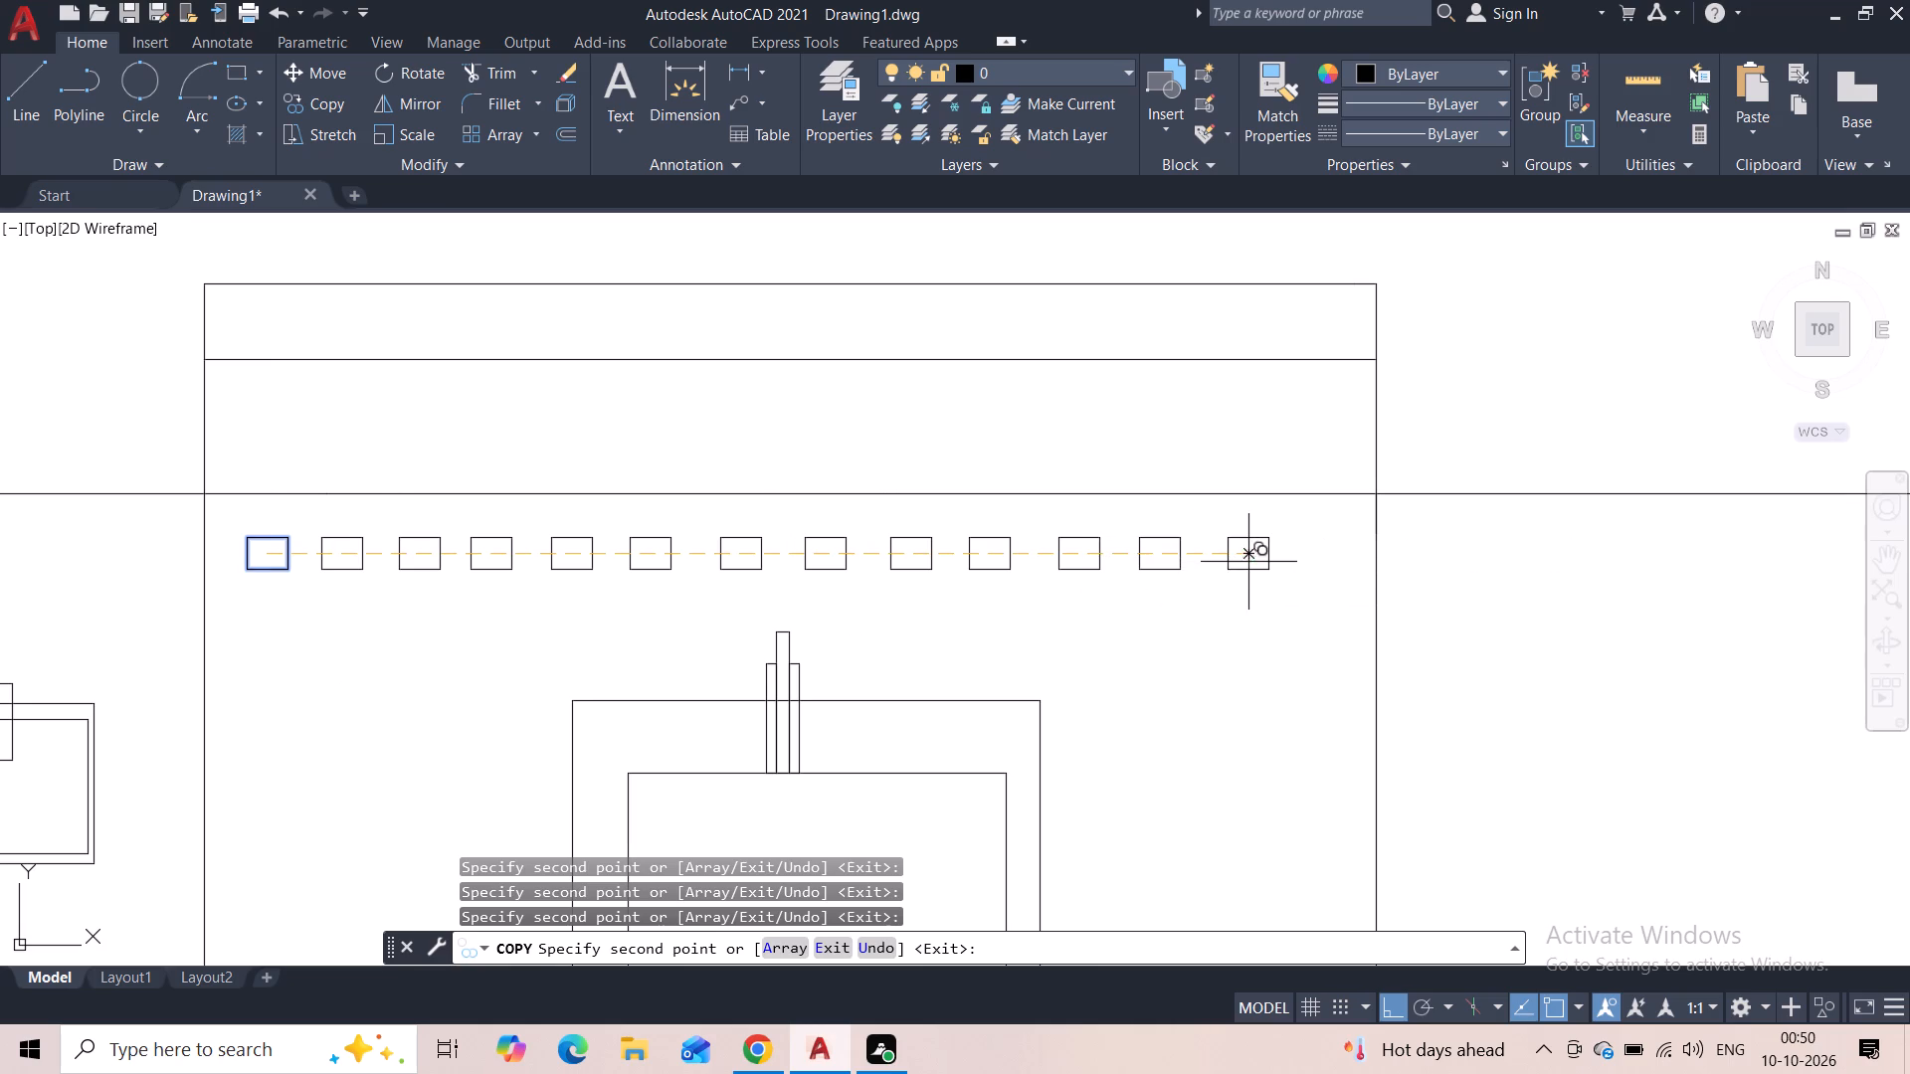
pyautogui.click(1331, 558)
pyautogui.press('Escape')
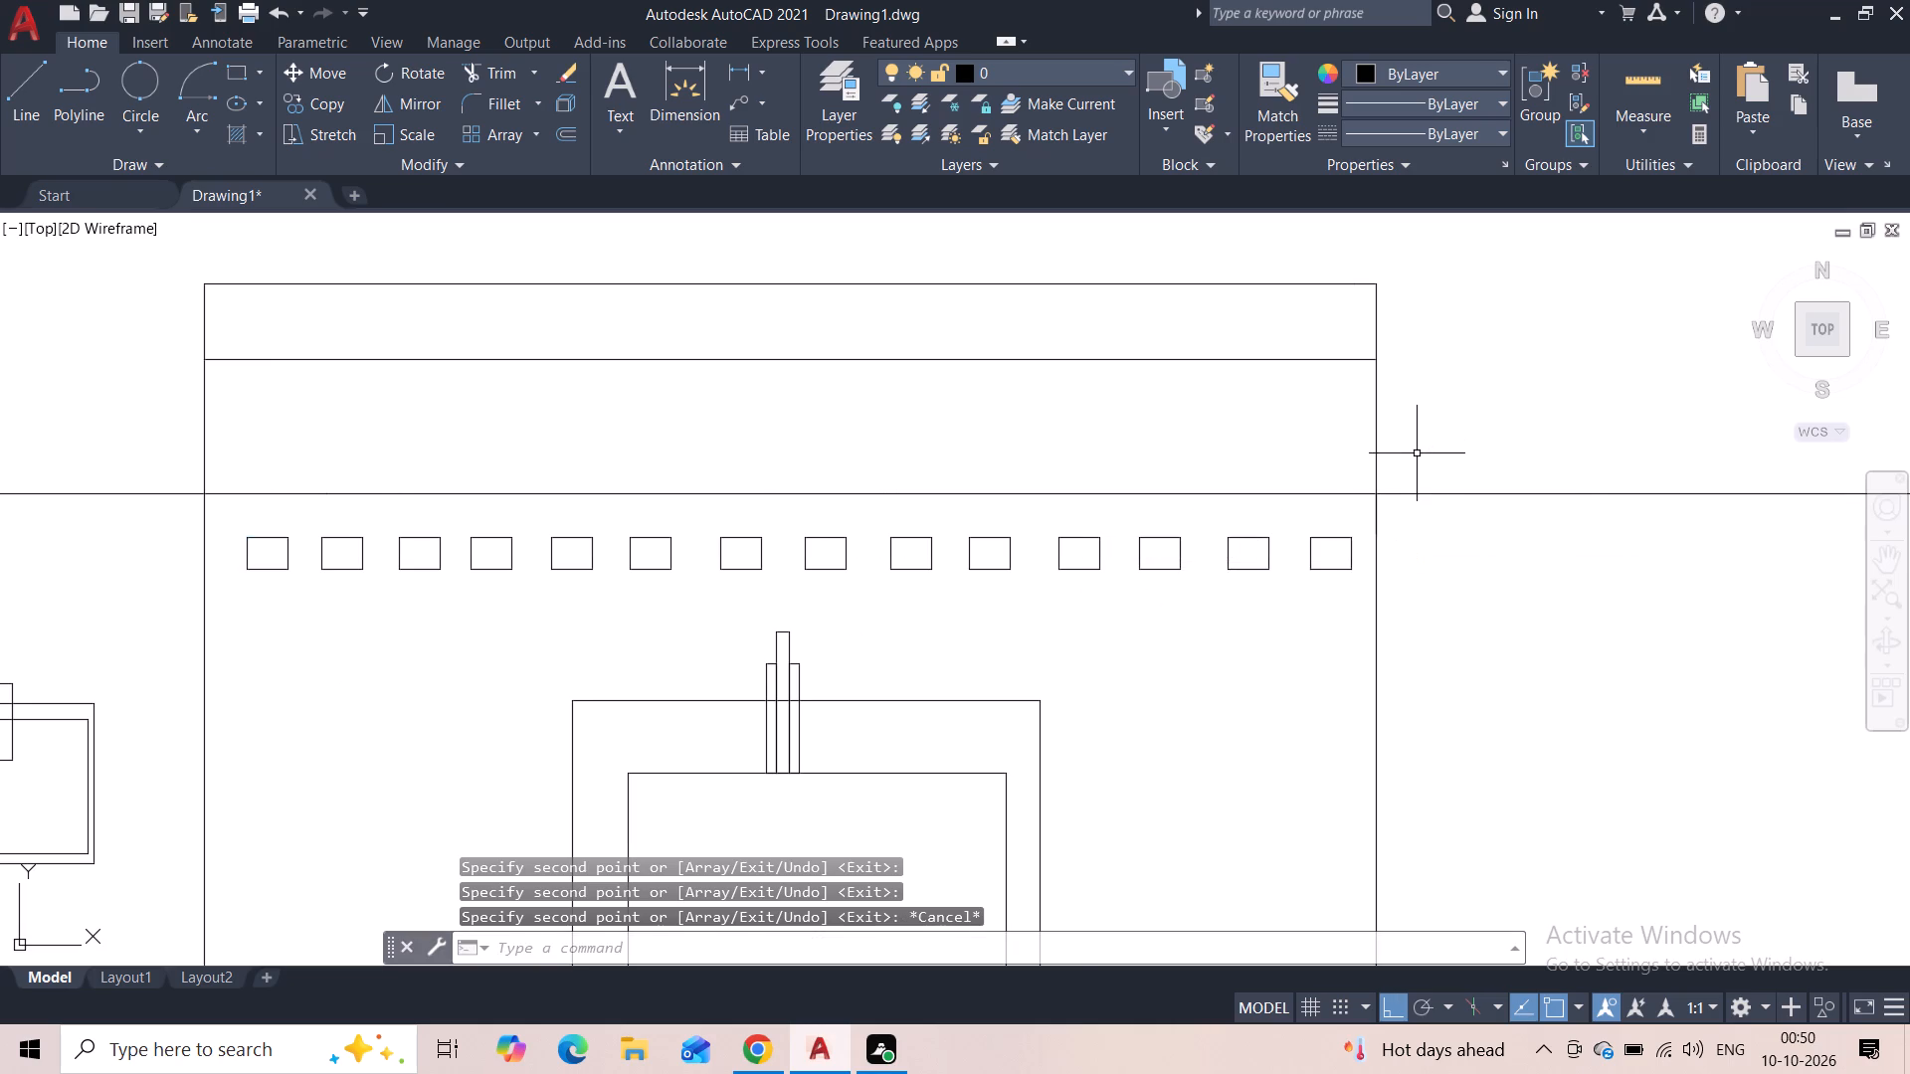
# Move the keystone trim above the large upper window slightly right, centring it over the window.
pyautogui.scroll(-2, 1413, 459)
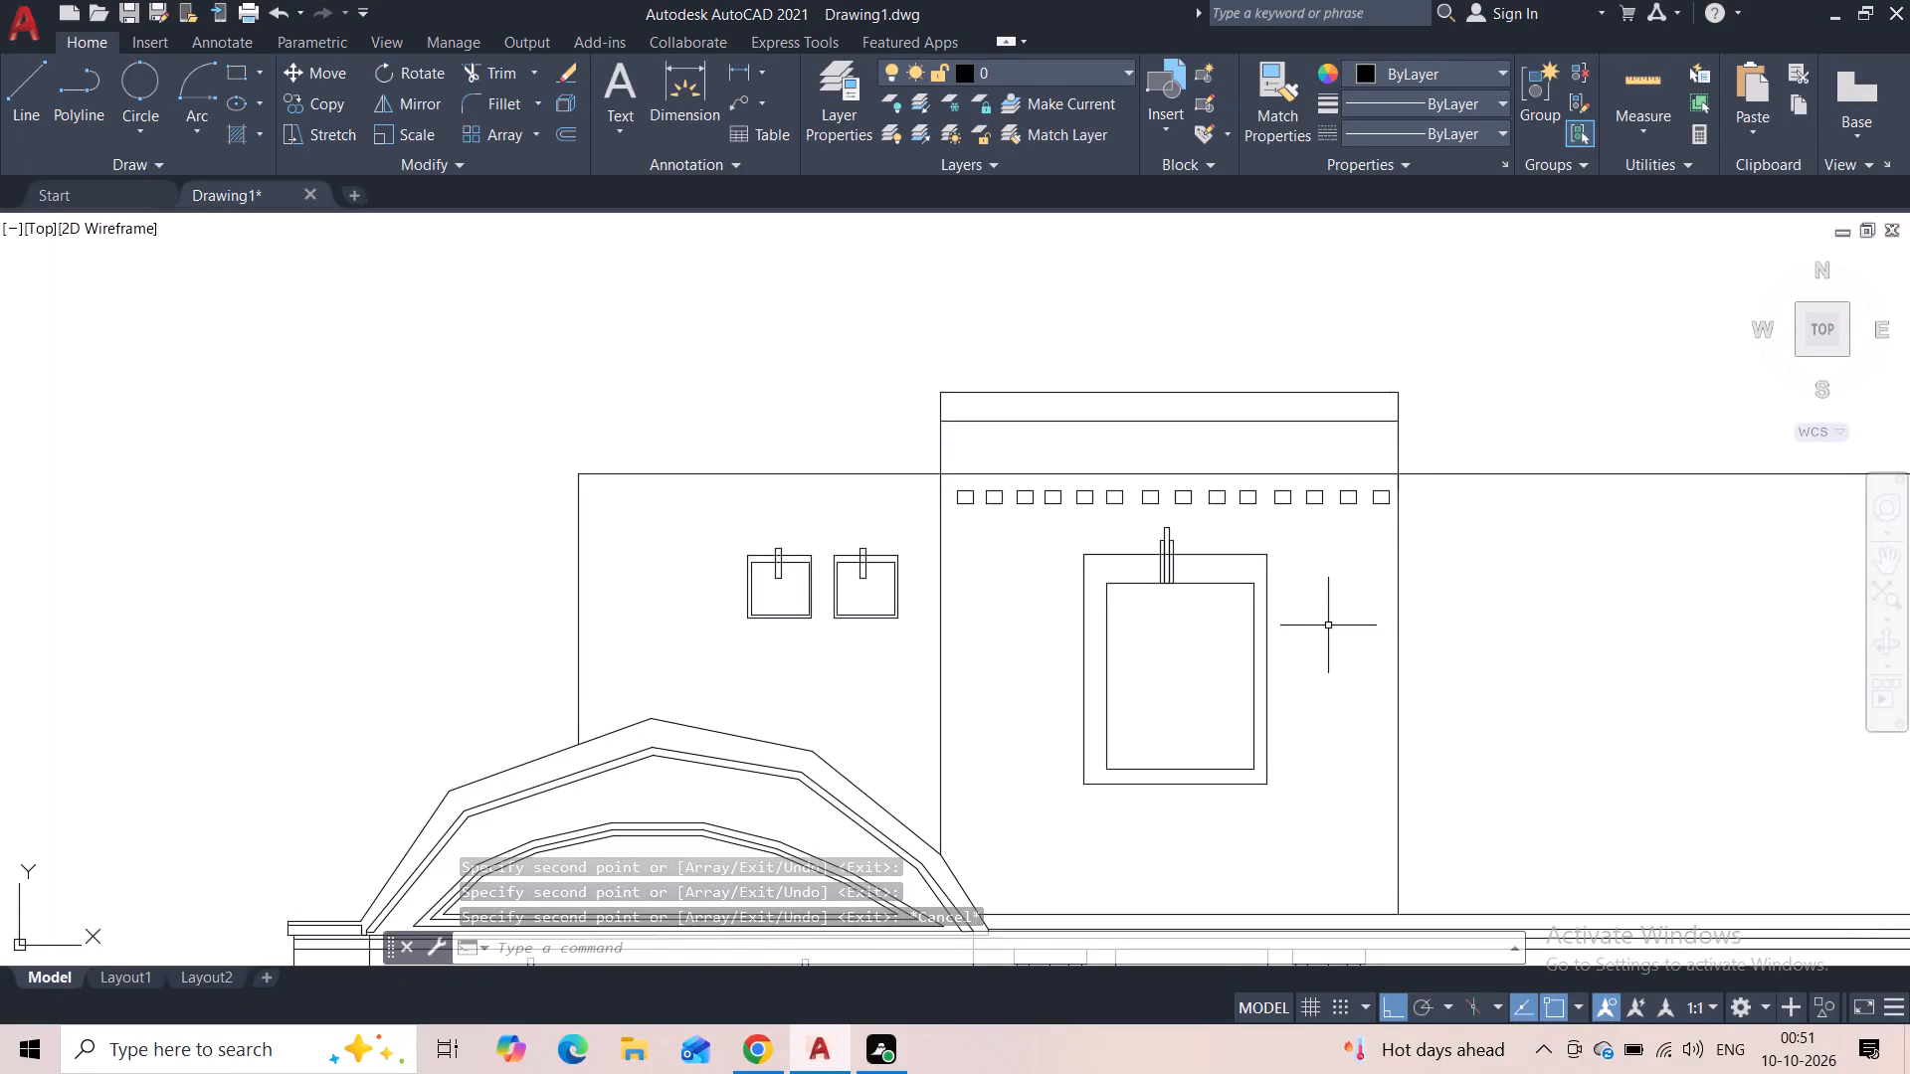
pyautogui.scroll(-1, 1327, 625)
pyautogui.scroll(3, 1245, 595)
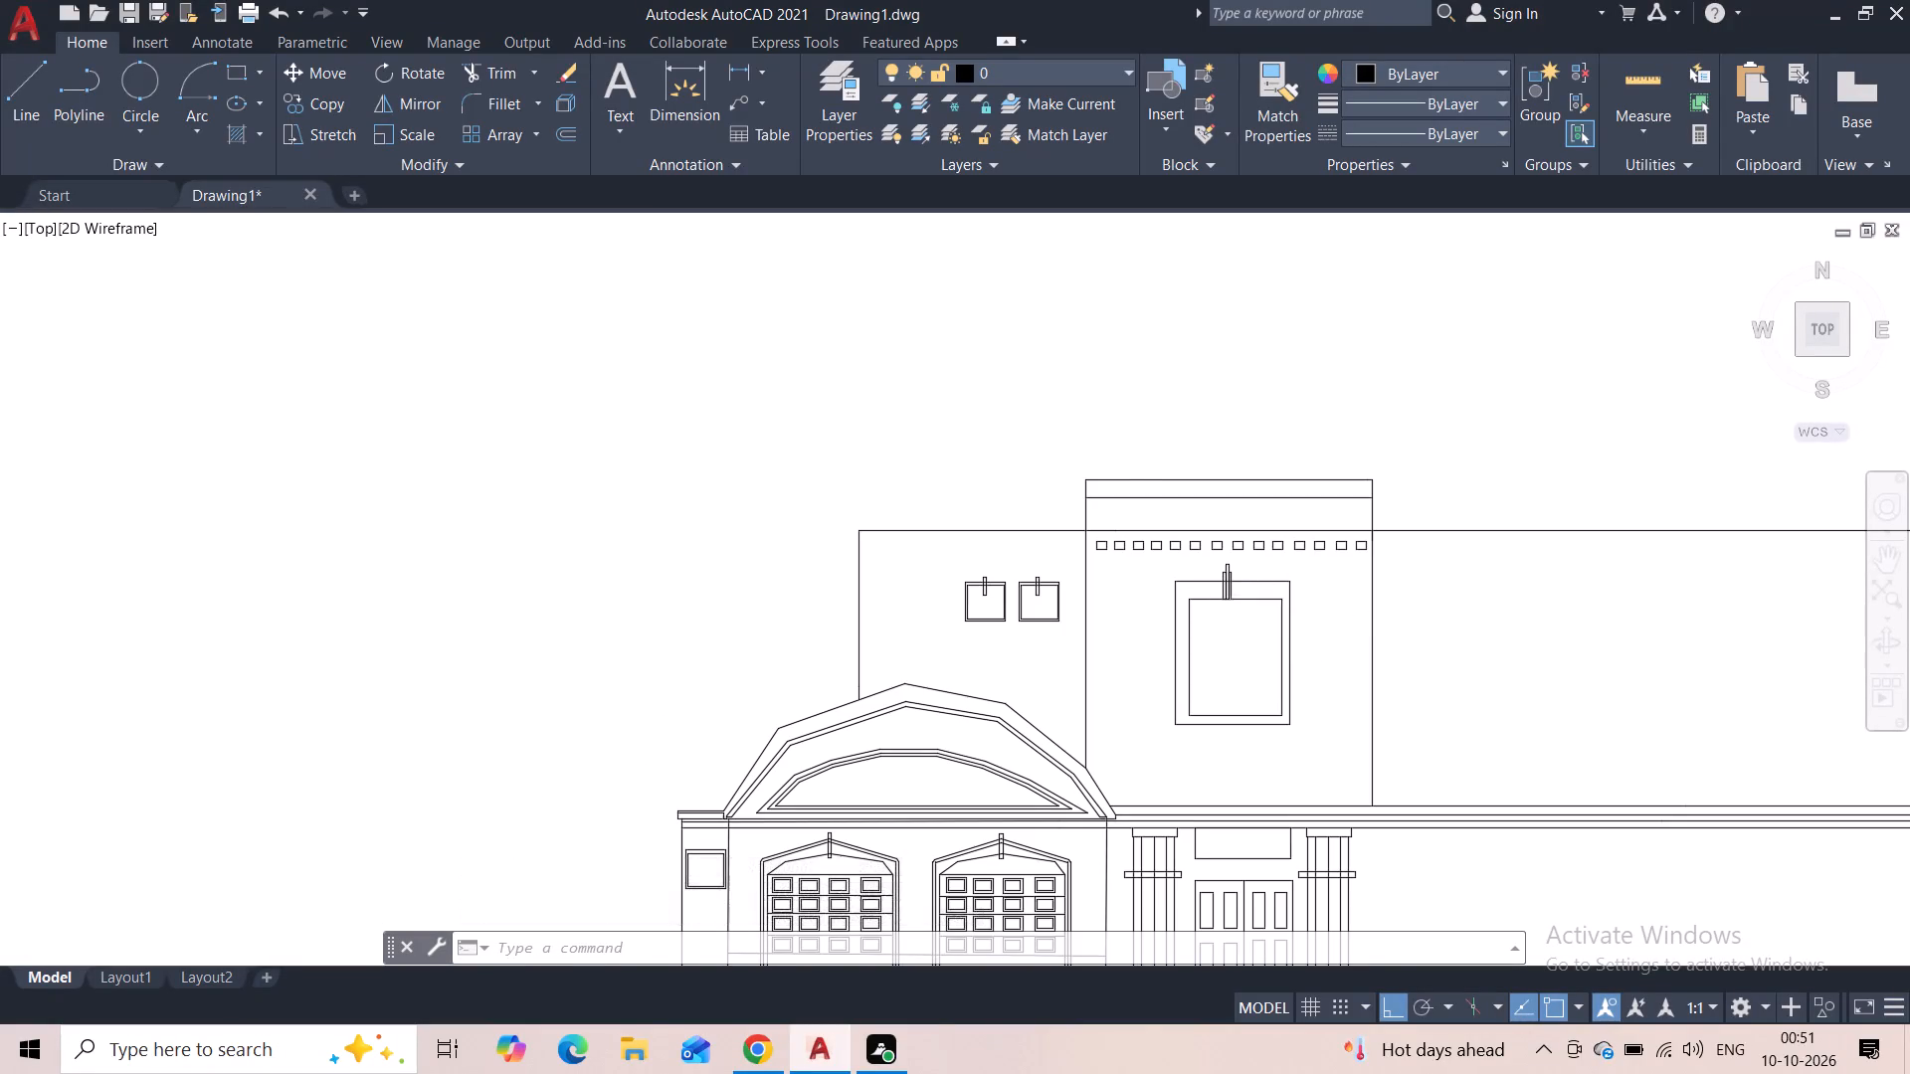
pyautogui.click(1201, 496)
pyautogui.click(1099, 531)
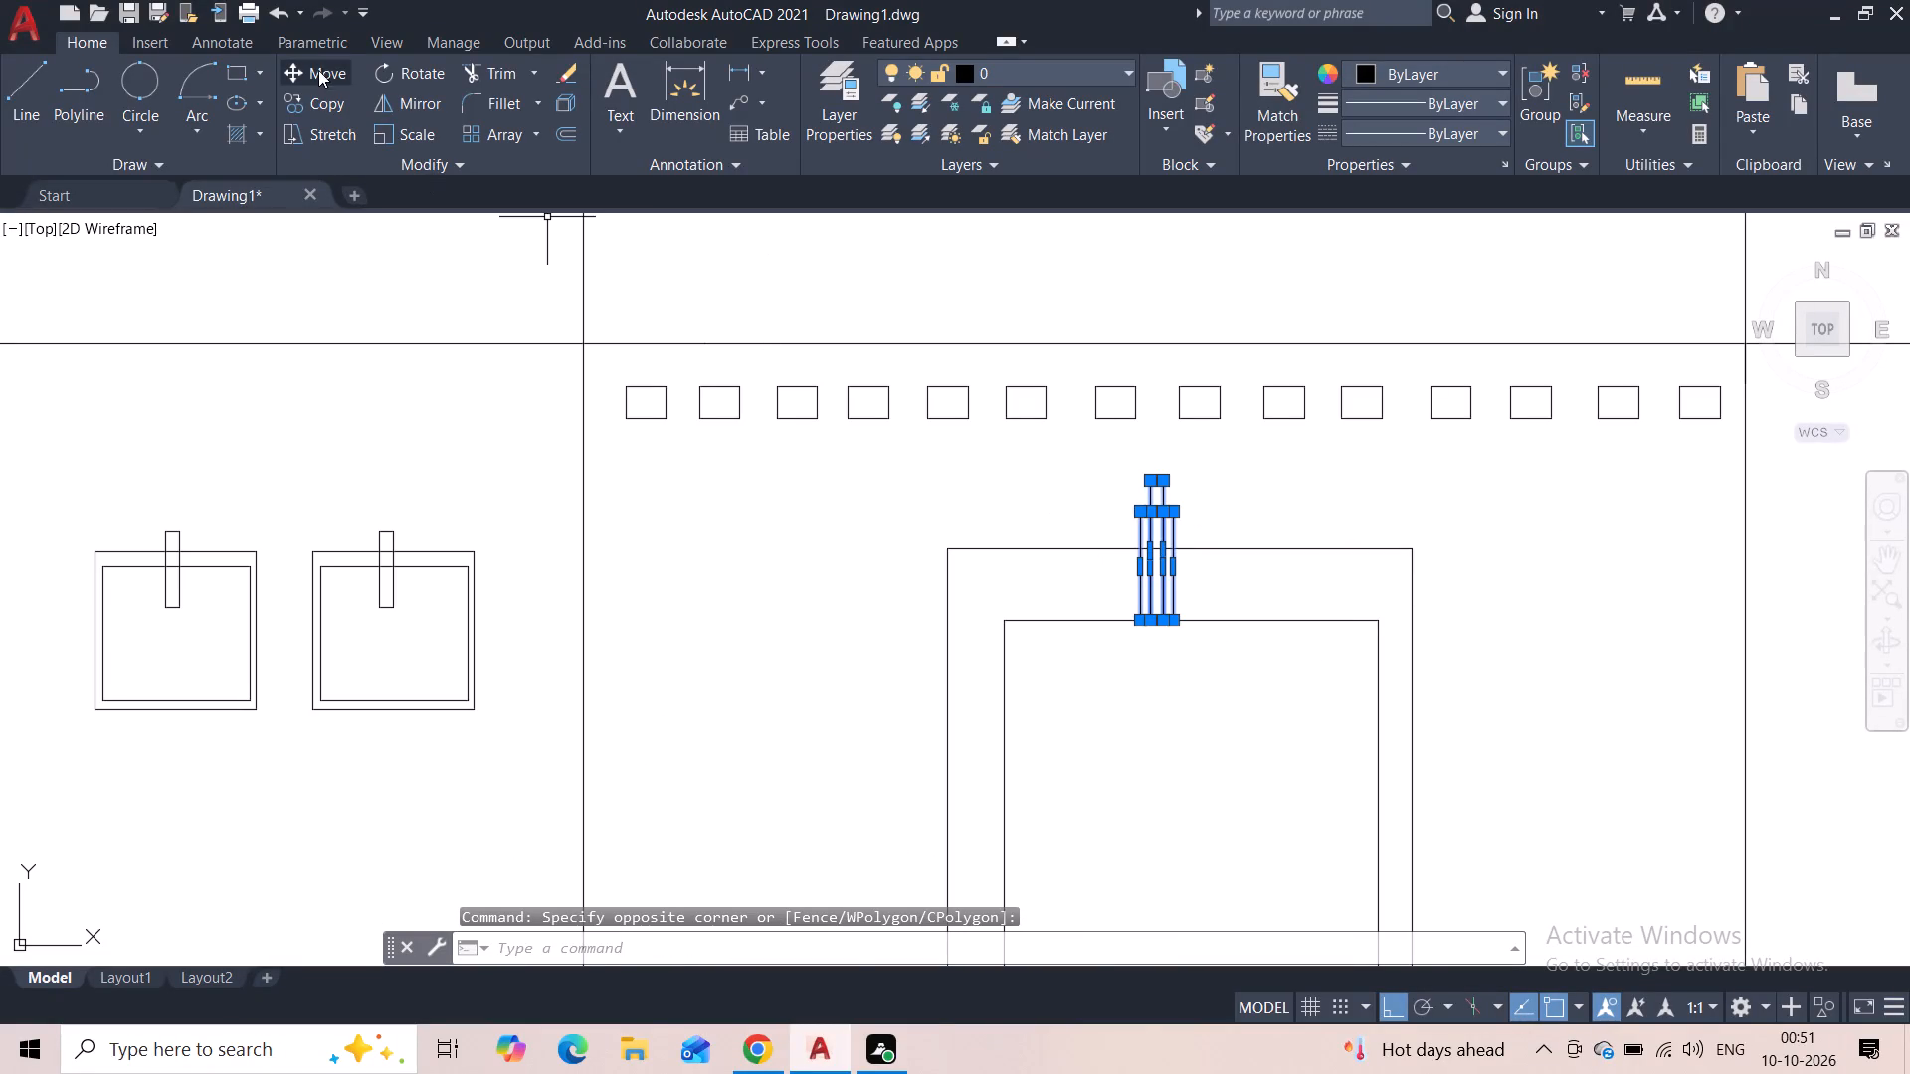
pyautogui.click(318, 70)
pyautogui.click(1161, 541)
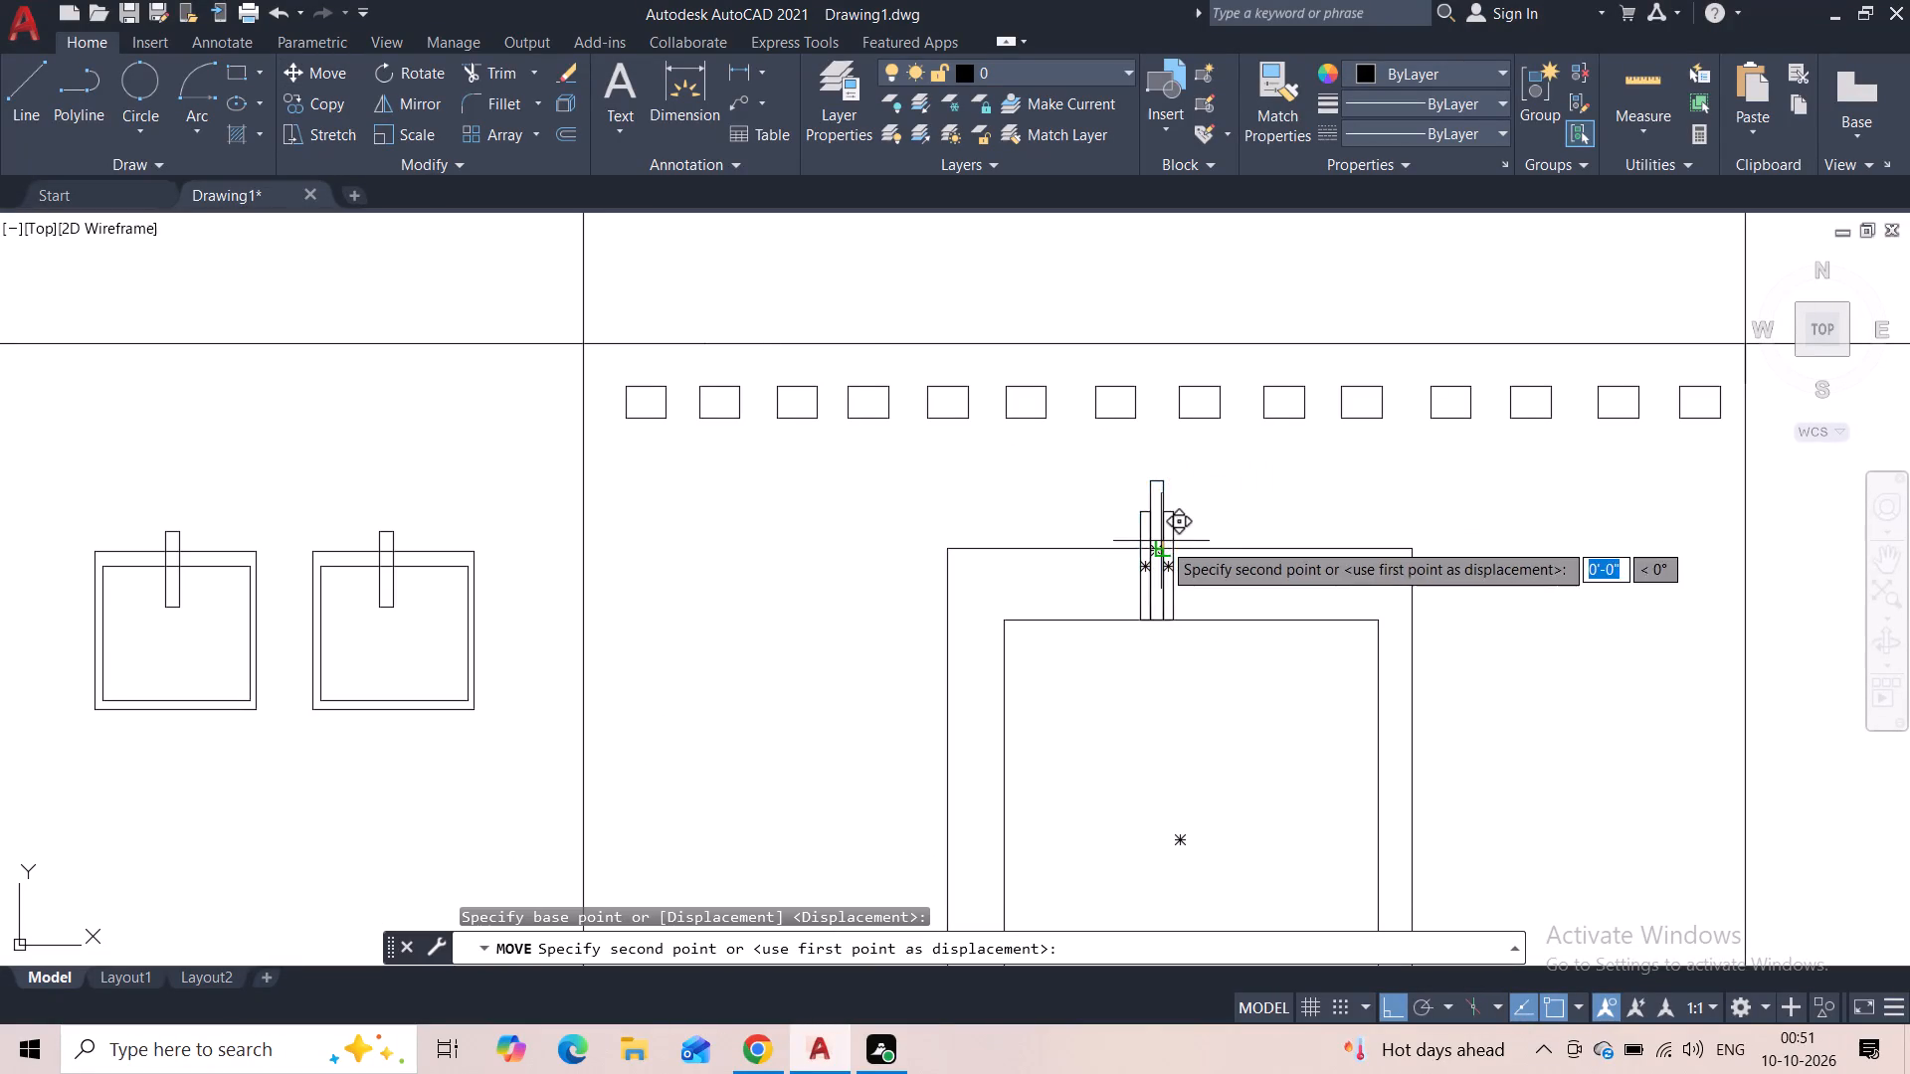
pyautogui.click(1180, 541)
pyautogui.scroll(-2, 1293, 491)
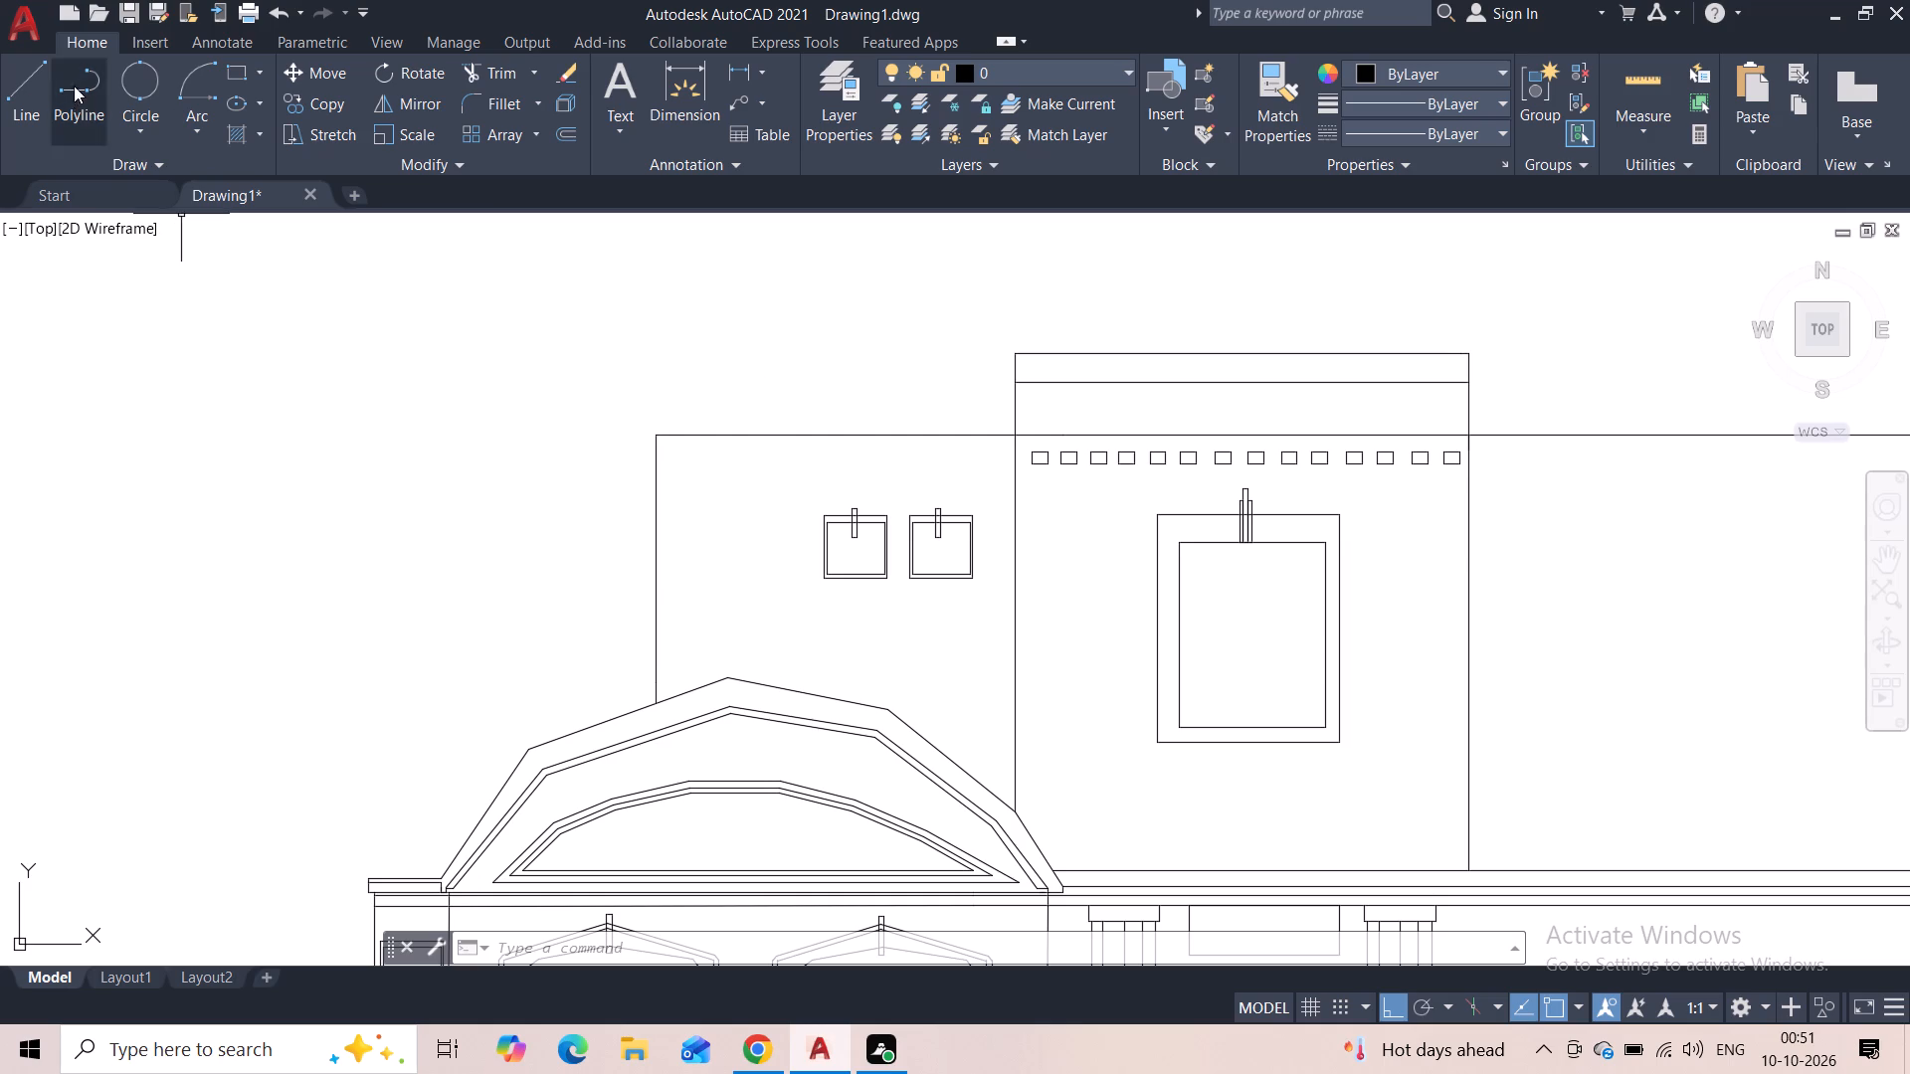
# Draw a short line up from the large upper window frame's top edge, above its inner left edge, and a horizontal line extending left.
pyautogui.click(29, 78)
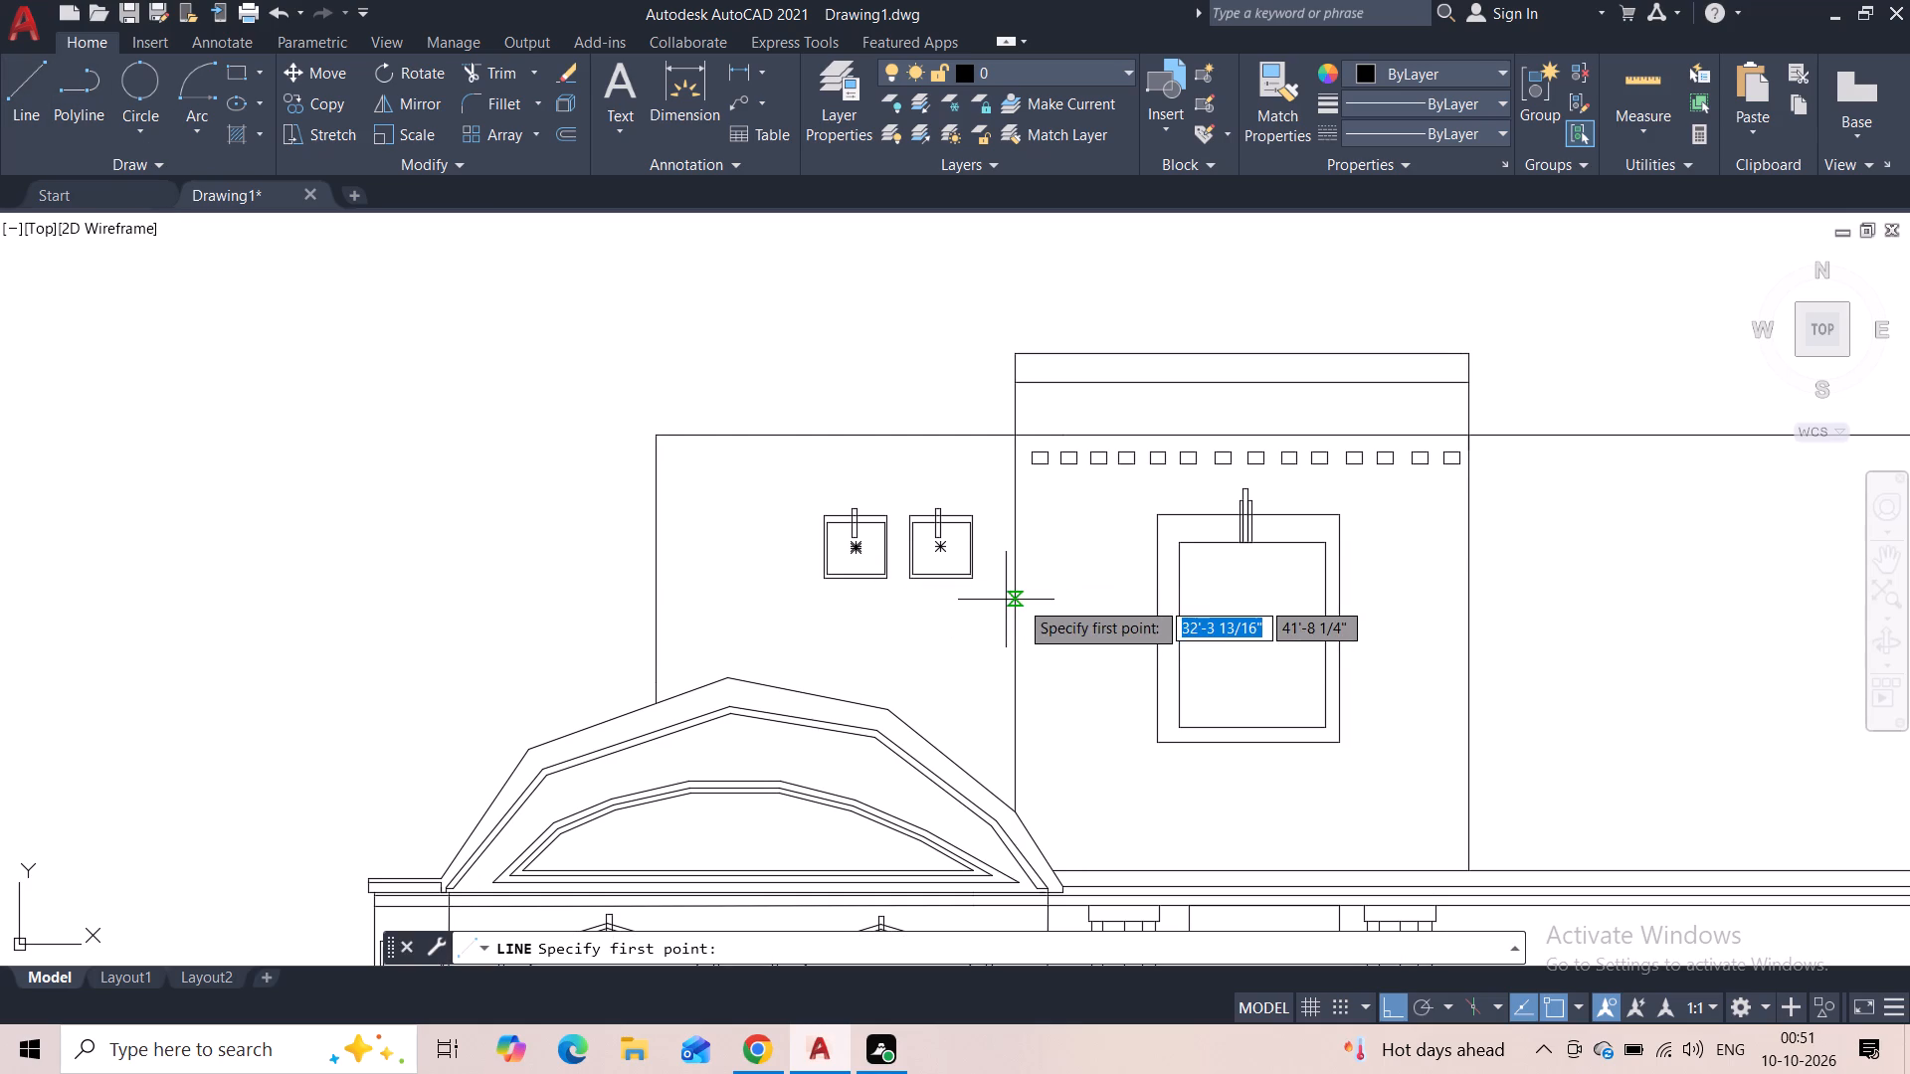
pyautogui.scroll(2, 1181, 529)
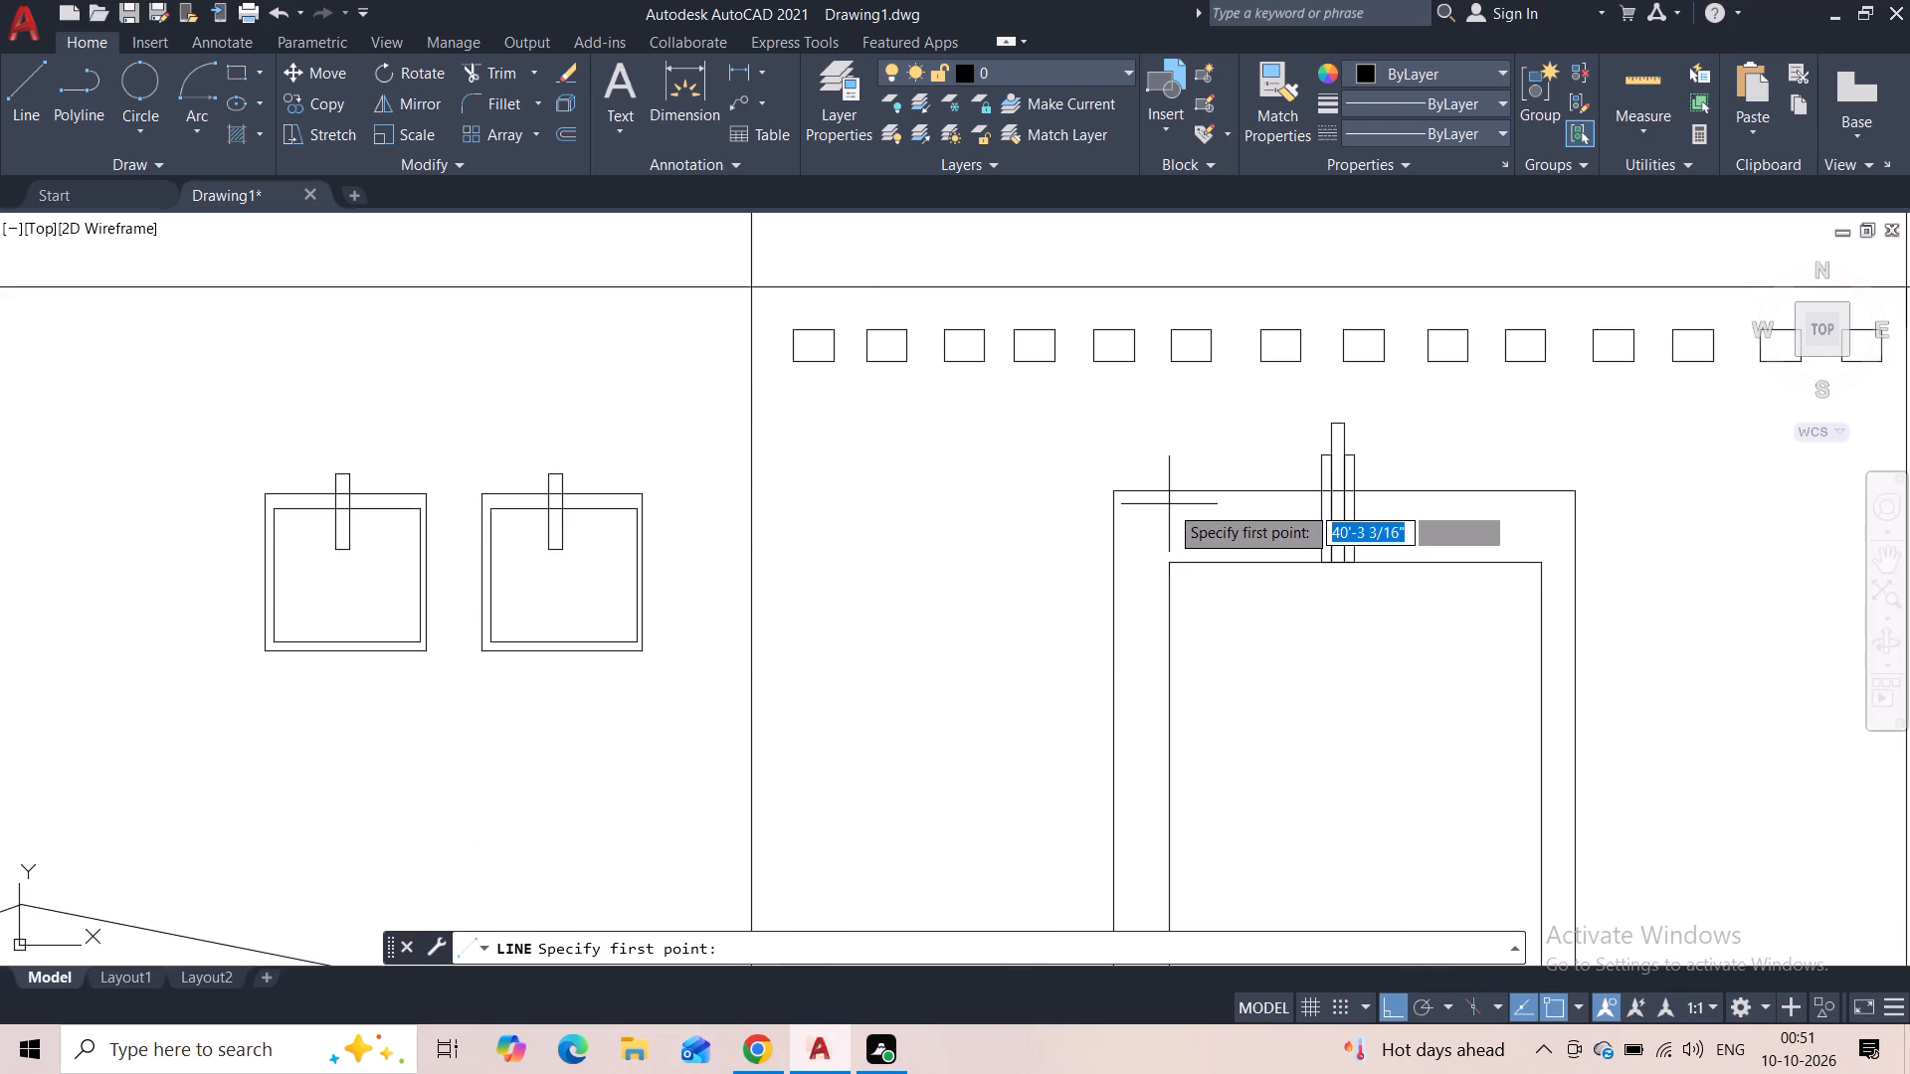
pyautogui.click(1169, 489)
pyautogui.click(1169, 468)
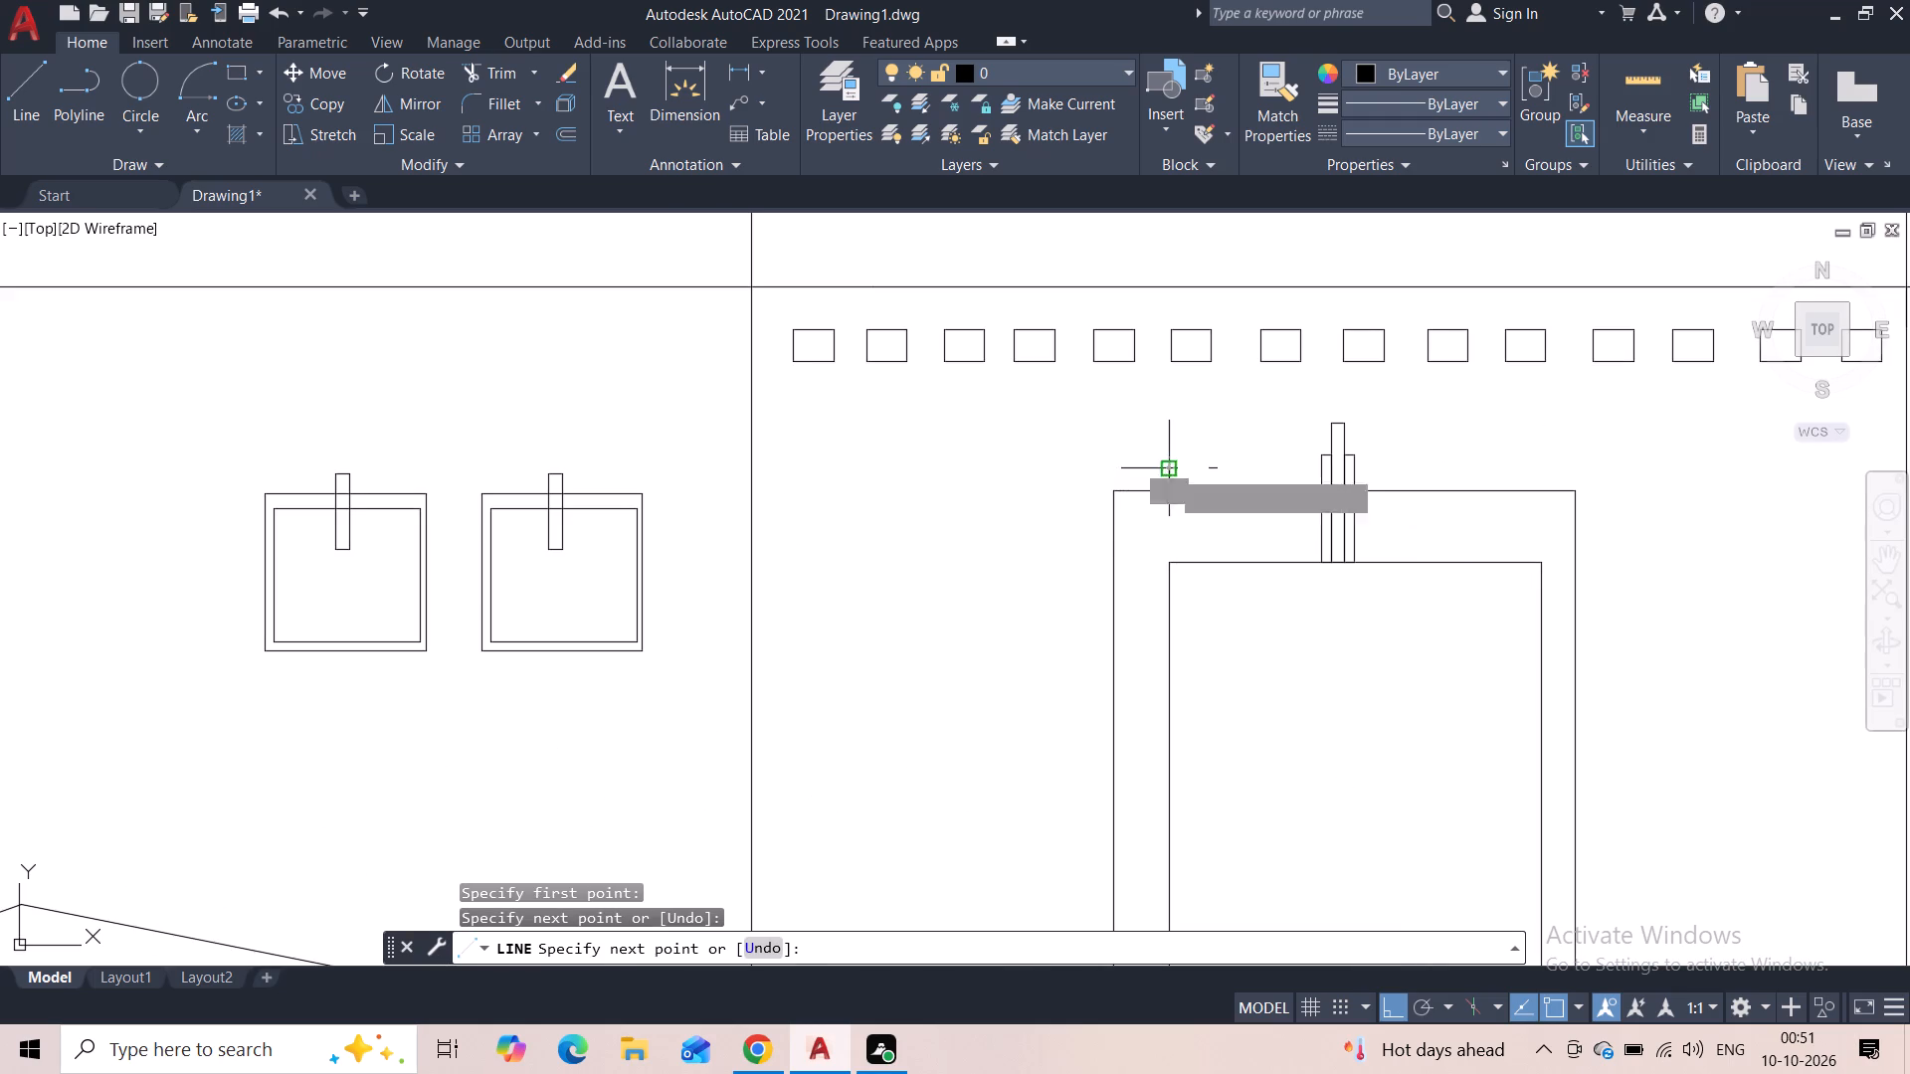
pyautogui.click(1073, 484)
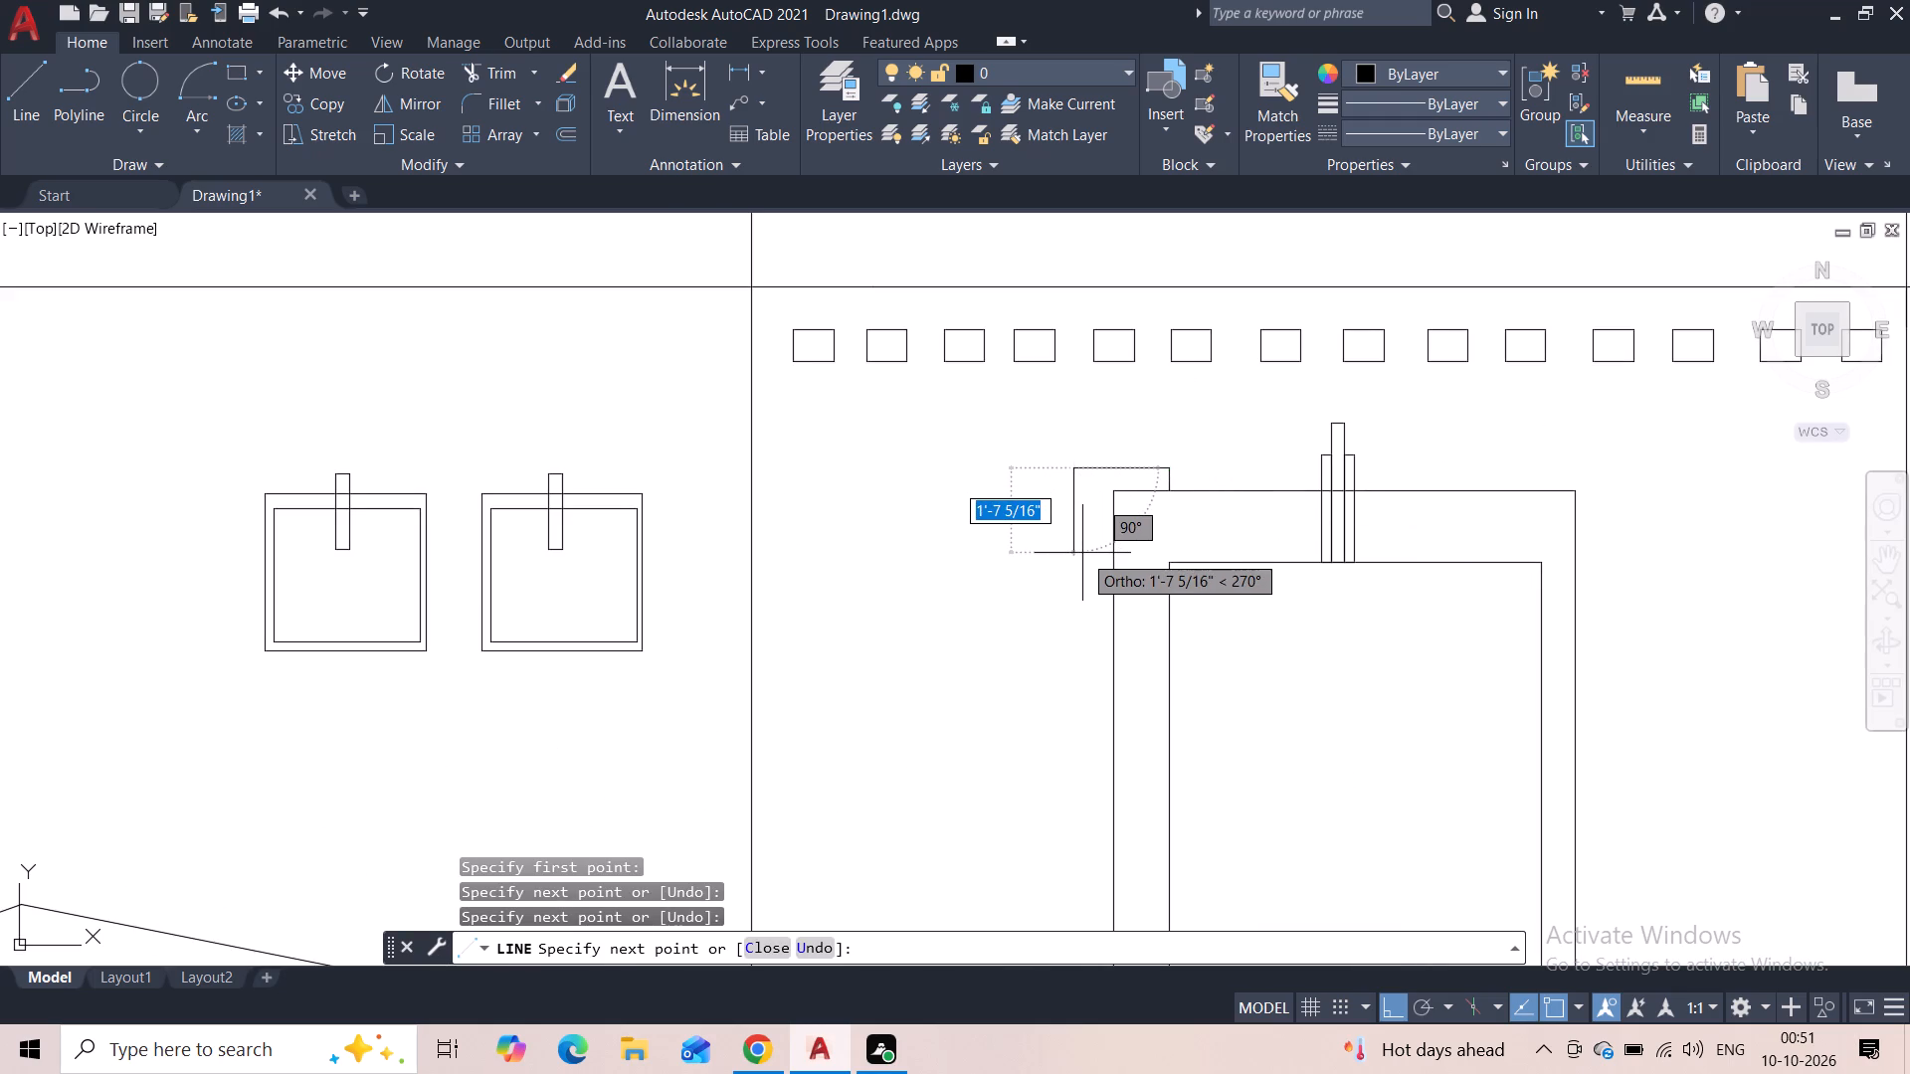
pyautogui.press('Escape')
# Erase the horizontal line just drawn above the window frame's upper-left corner, keeping the short vertical one.
pyautogui.click(1140, 465)
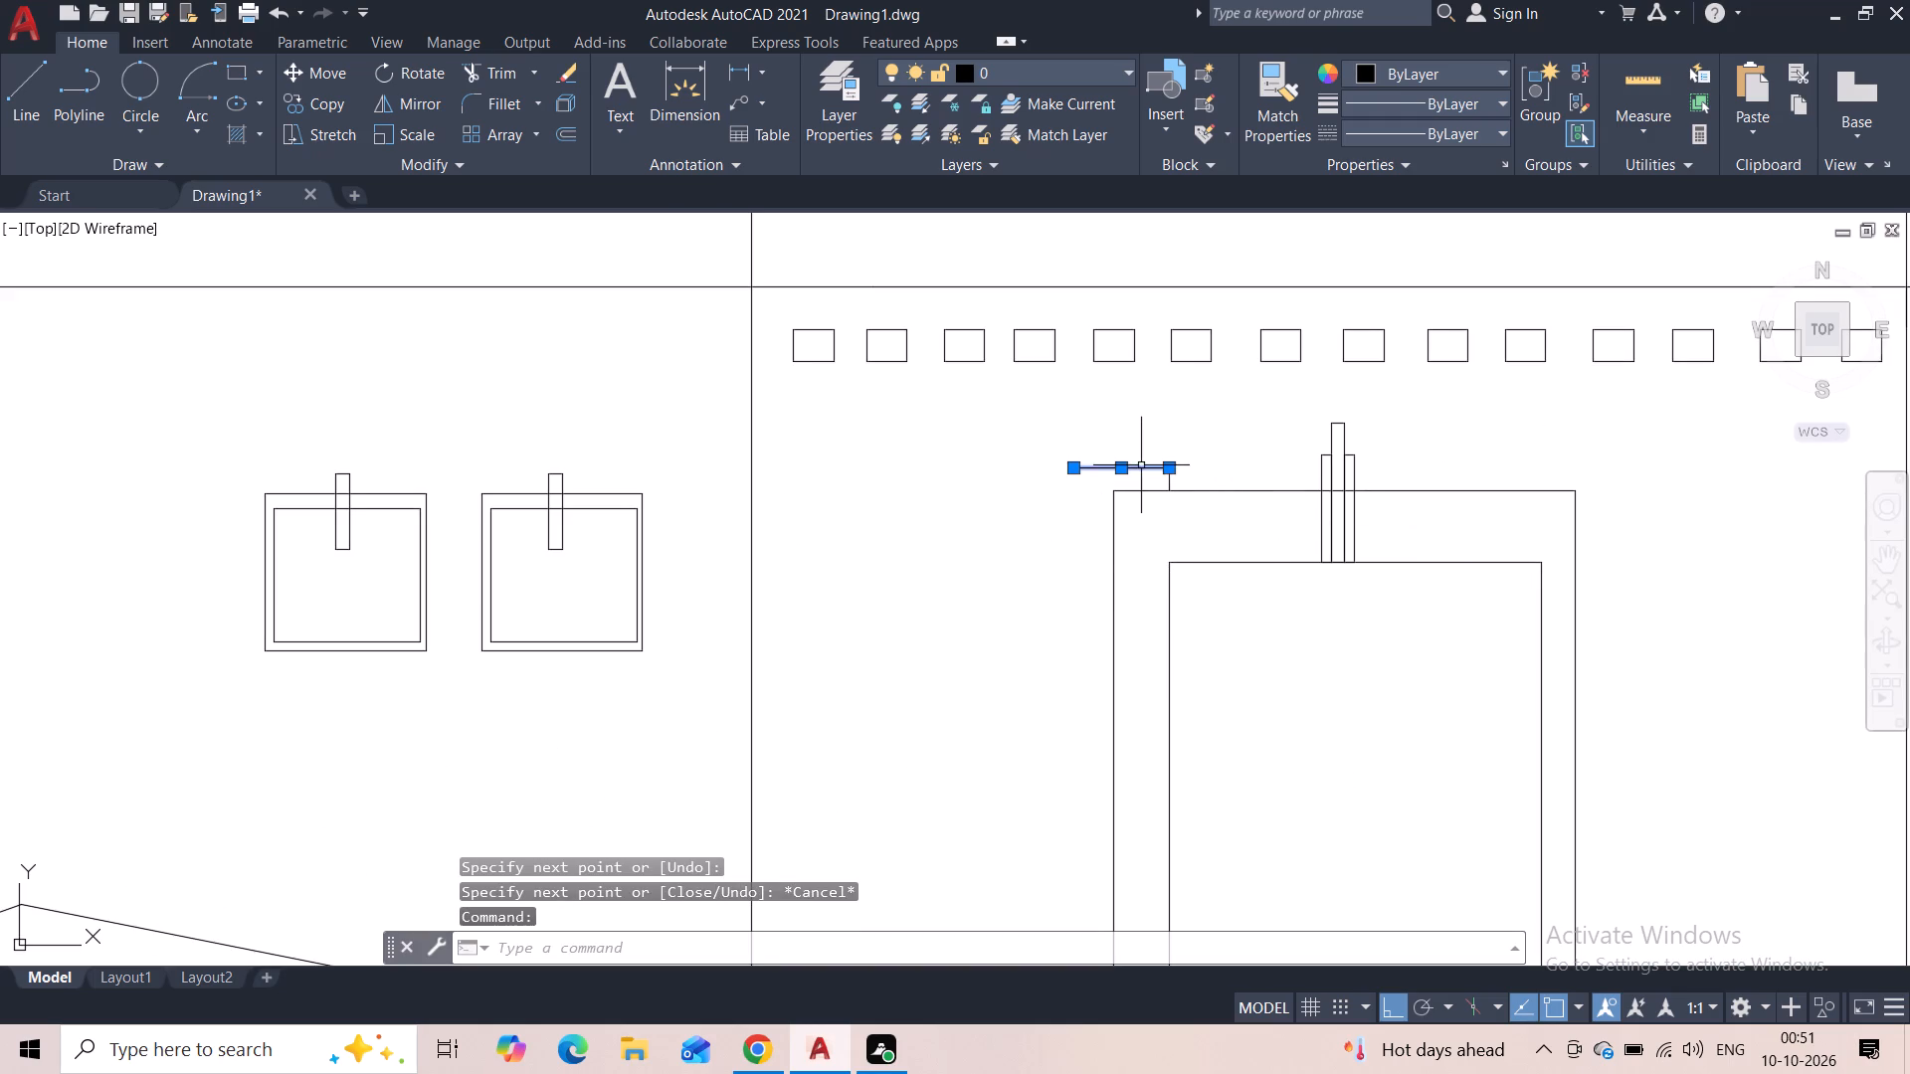
pyautogui.press('Delete')
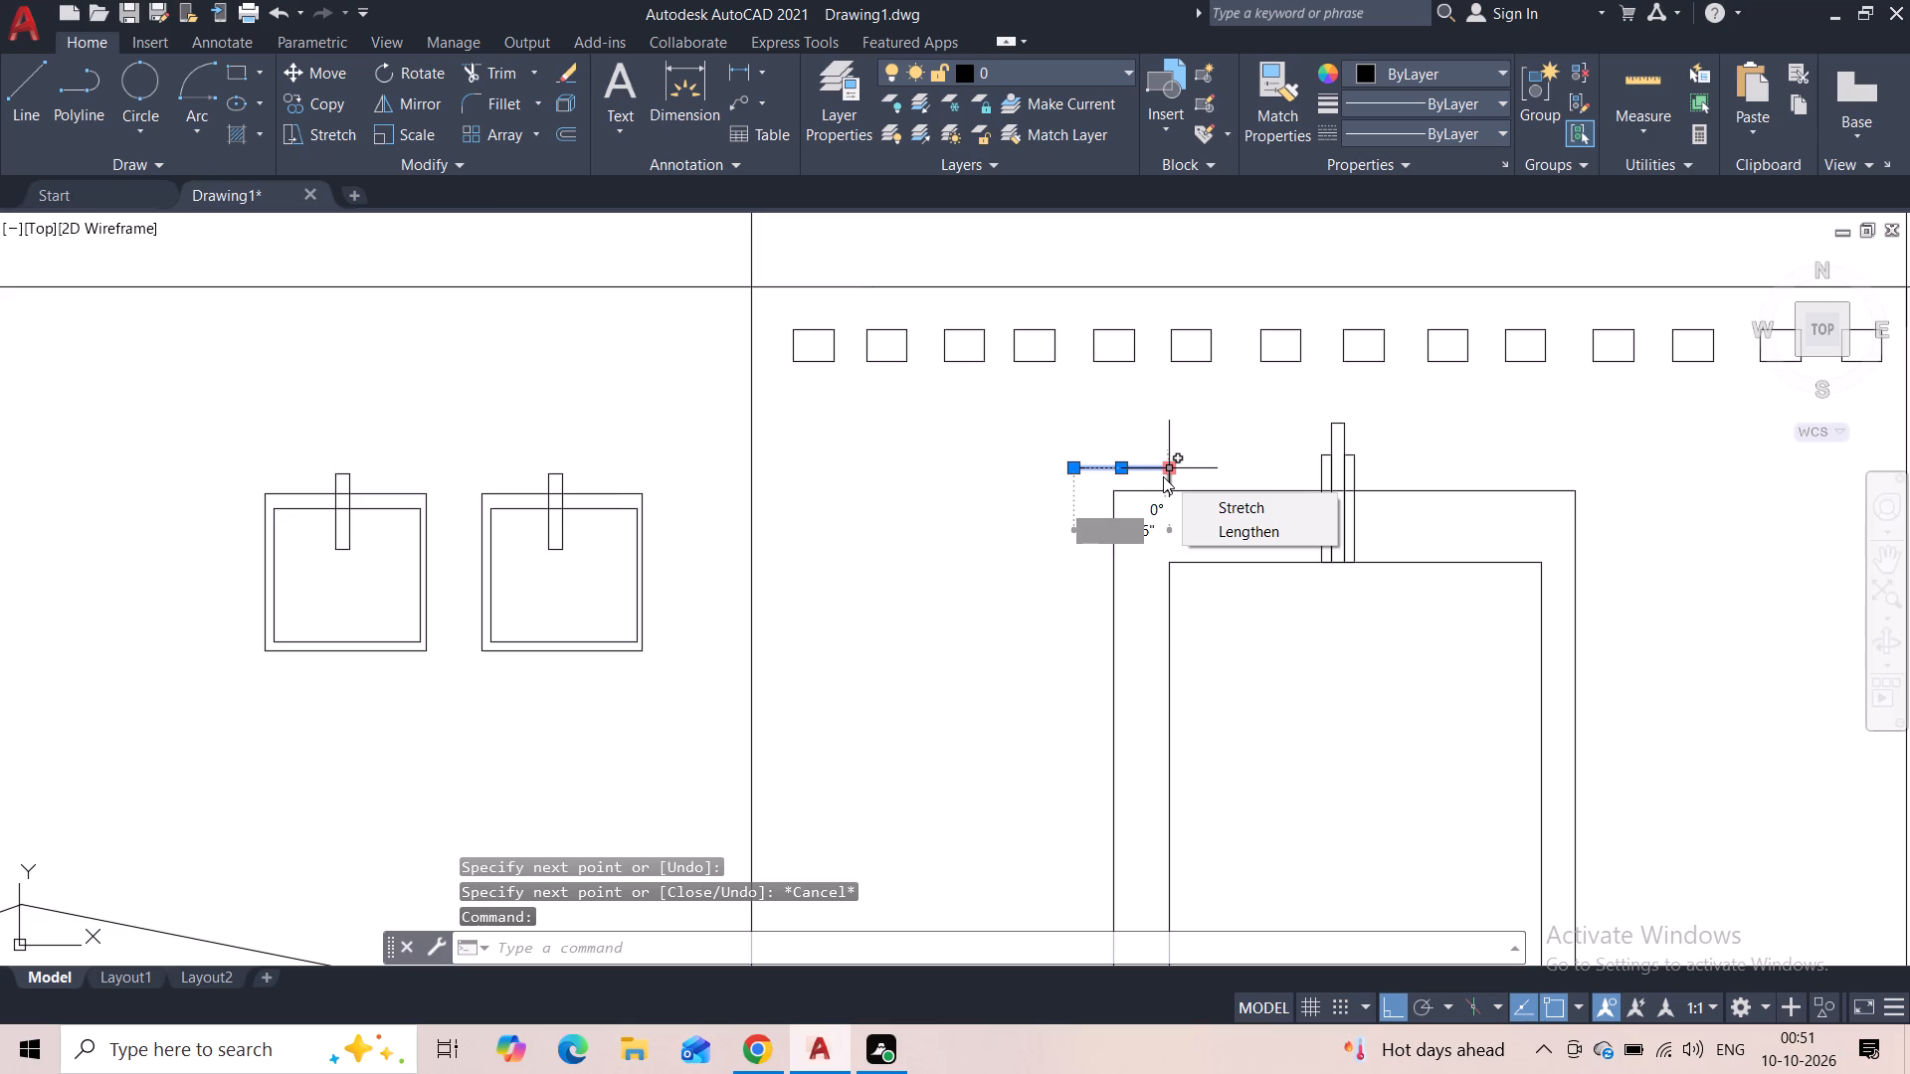
pyautogui.press('Delete')
pyautogui.press('space')
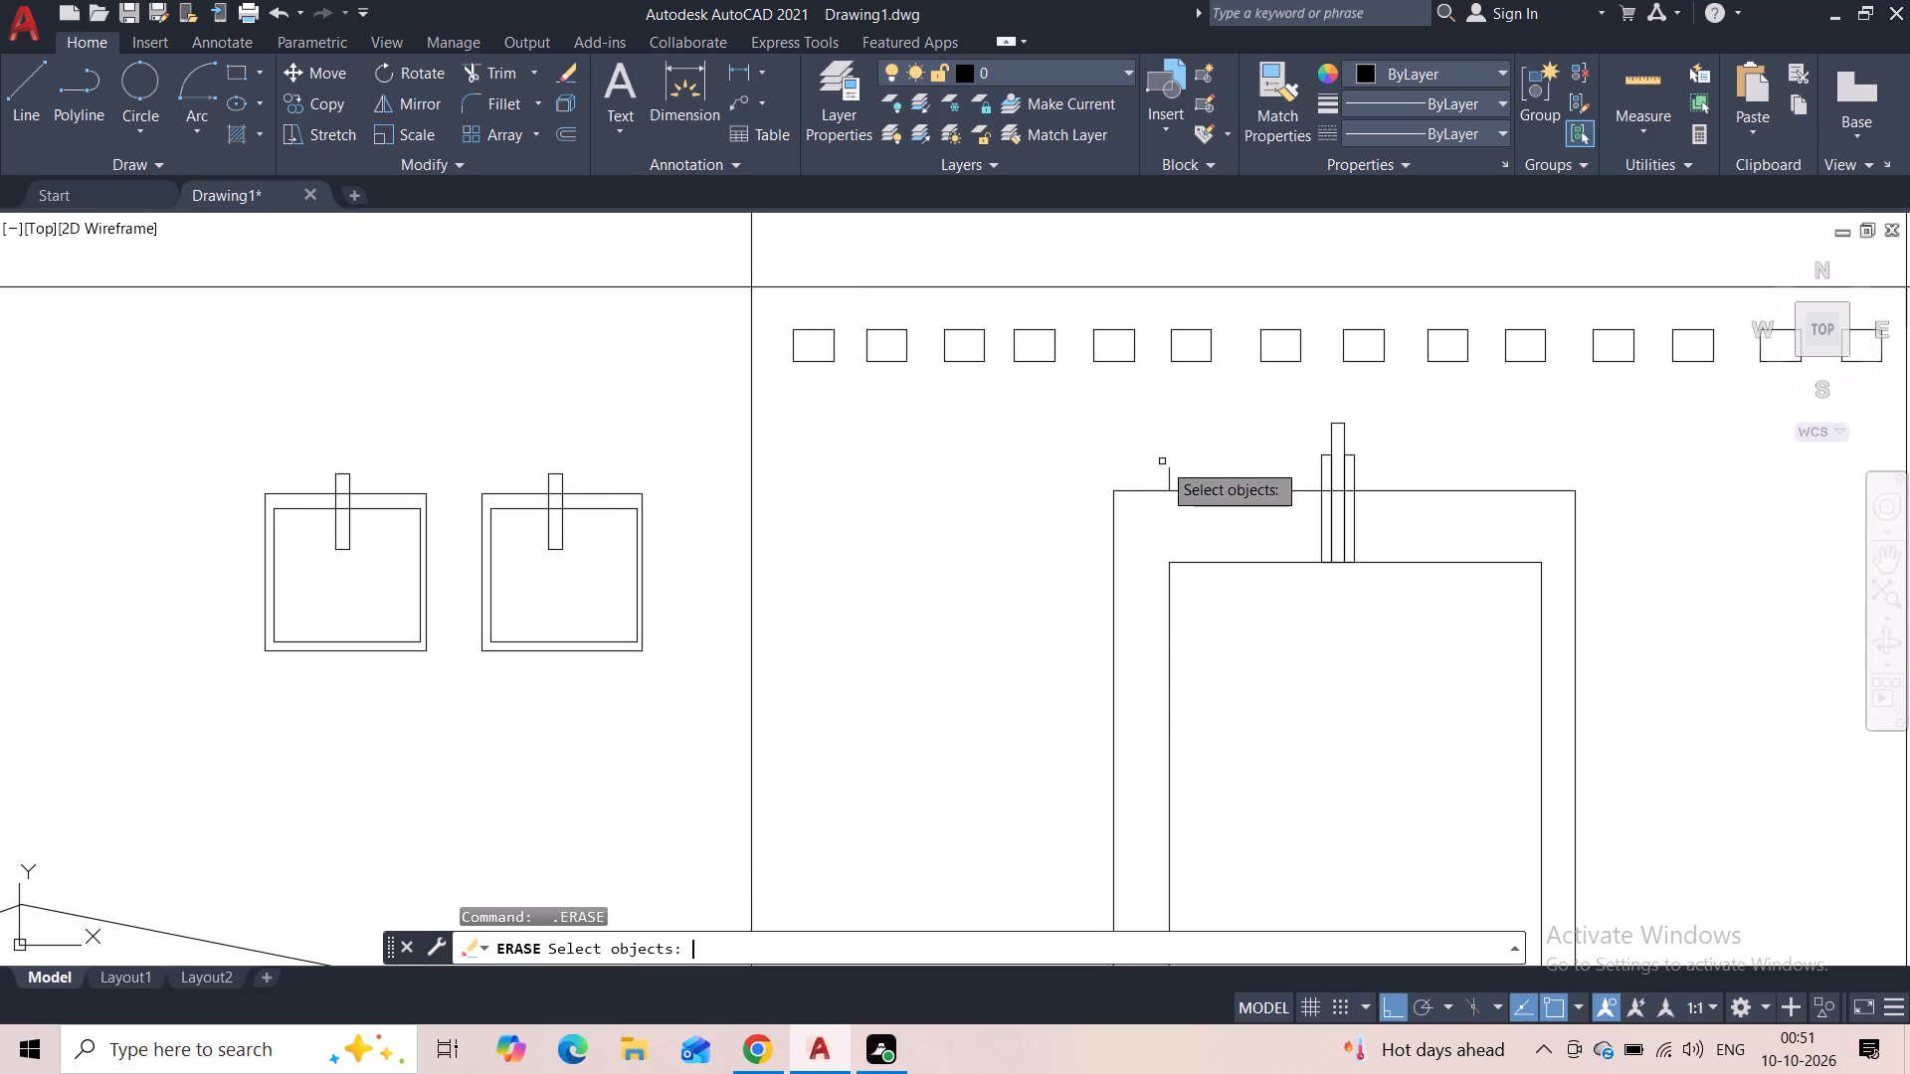
# Complete the upper-left corner bracket with lines about 1'-4" left from the short vertical's top, down, and back to the window frame.
pyautogui.click(32, 109)
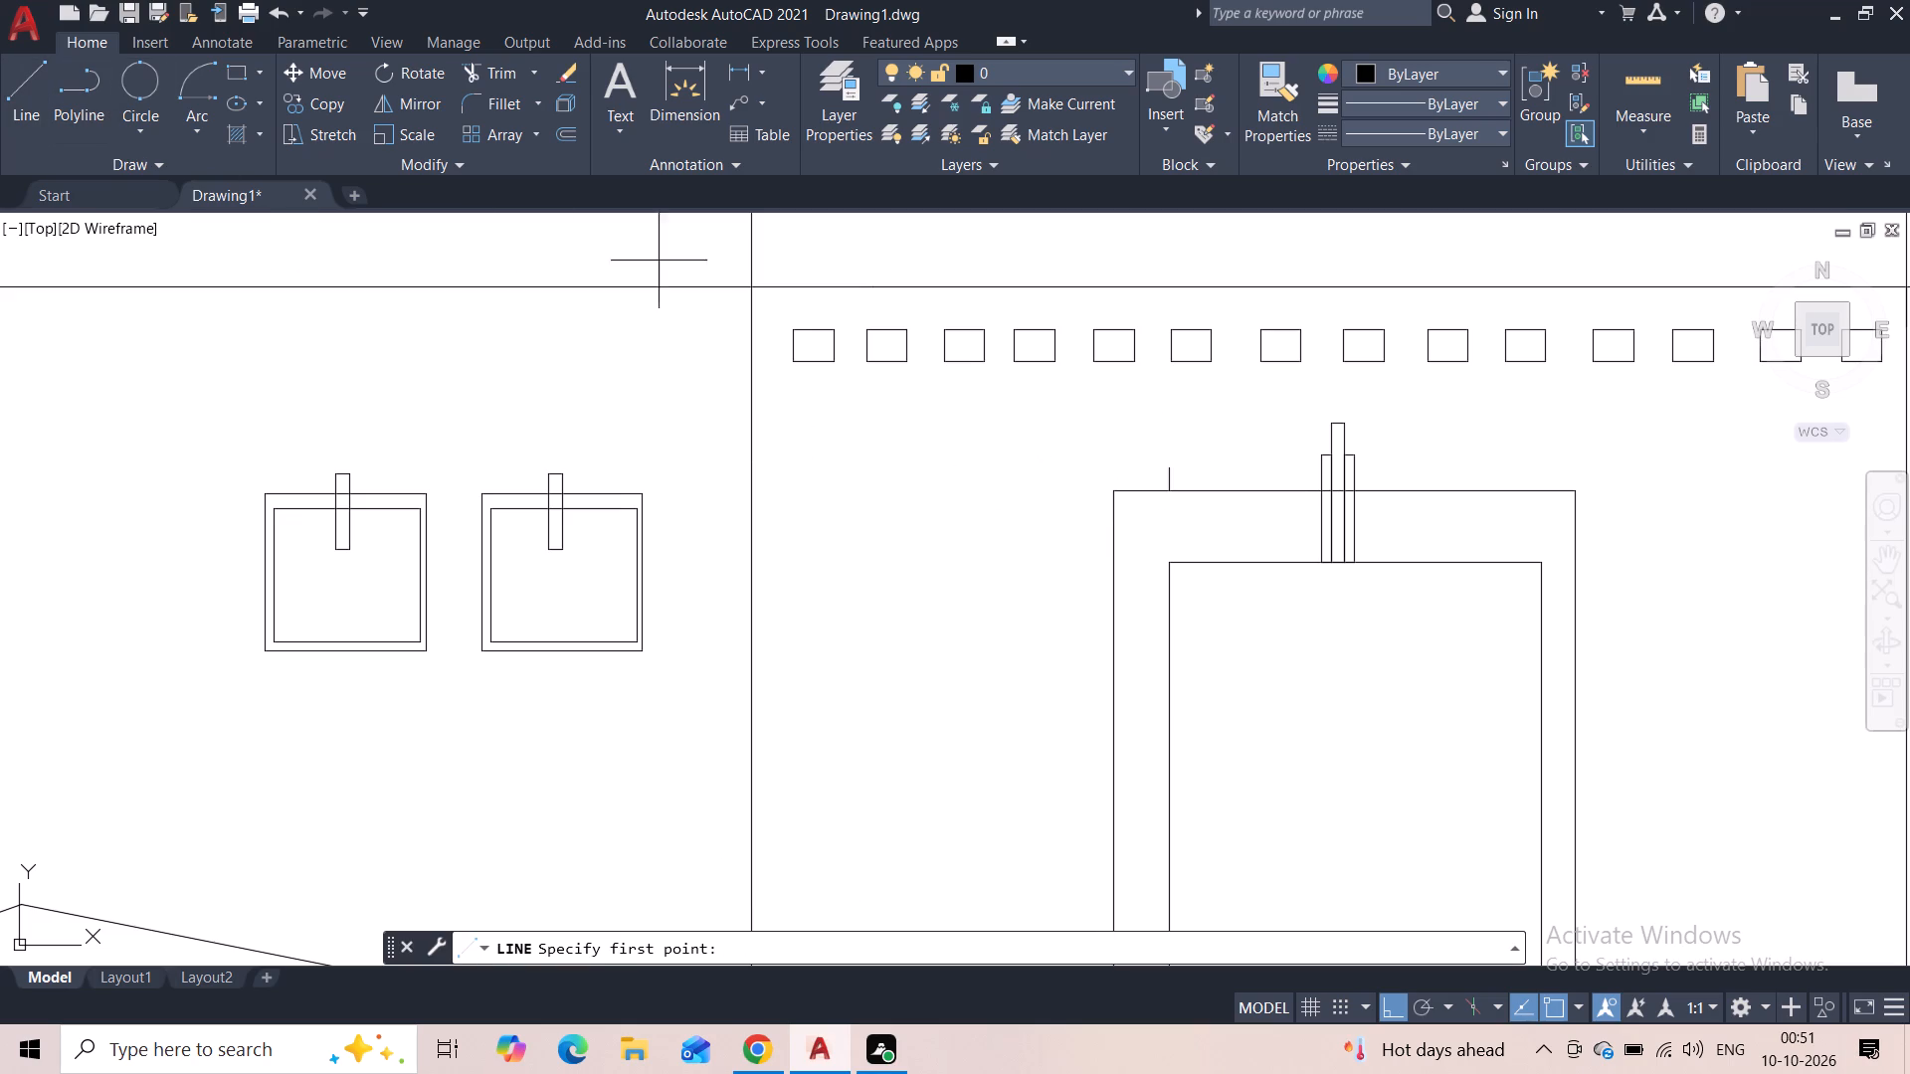
pyautogui.click(1165, 469)
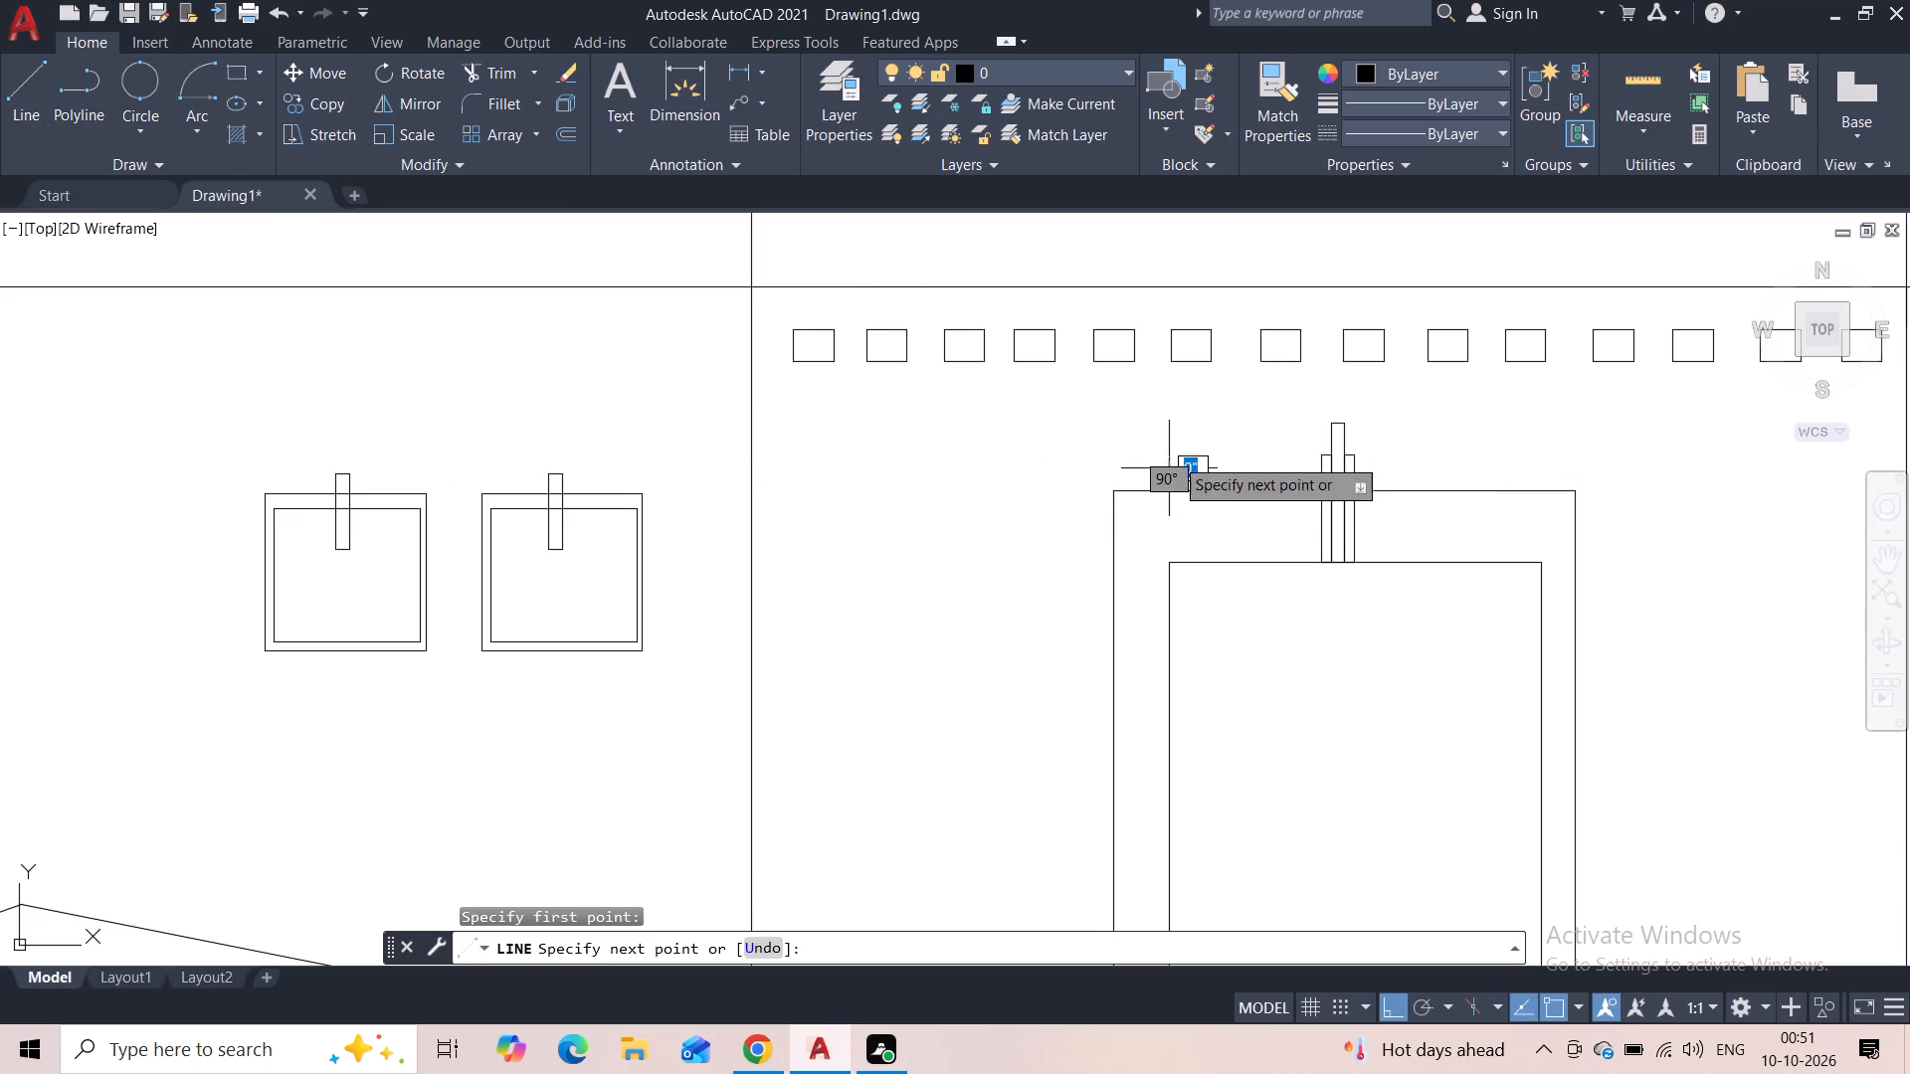
pyautogui.click(1098, 474)
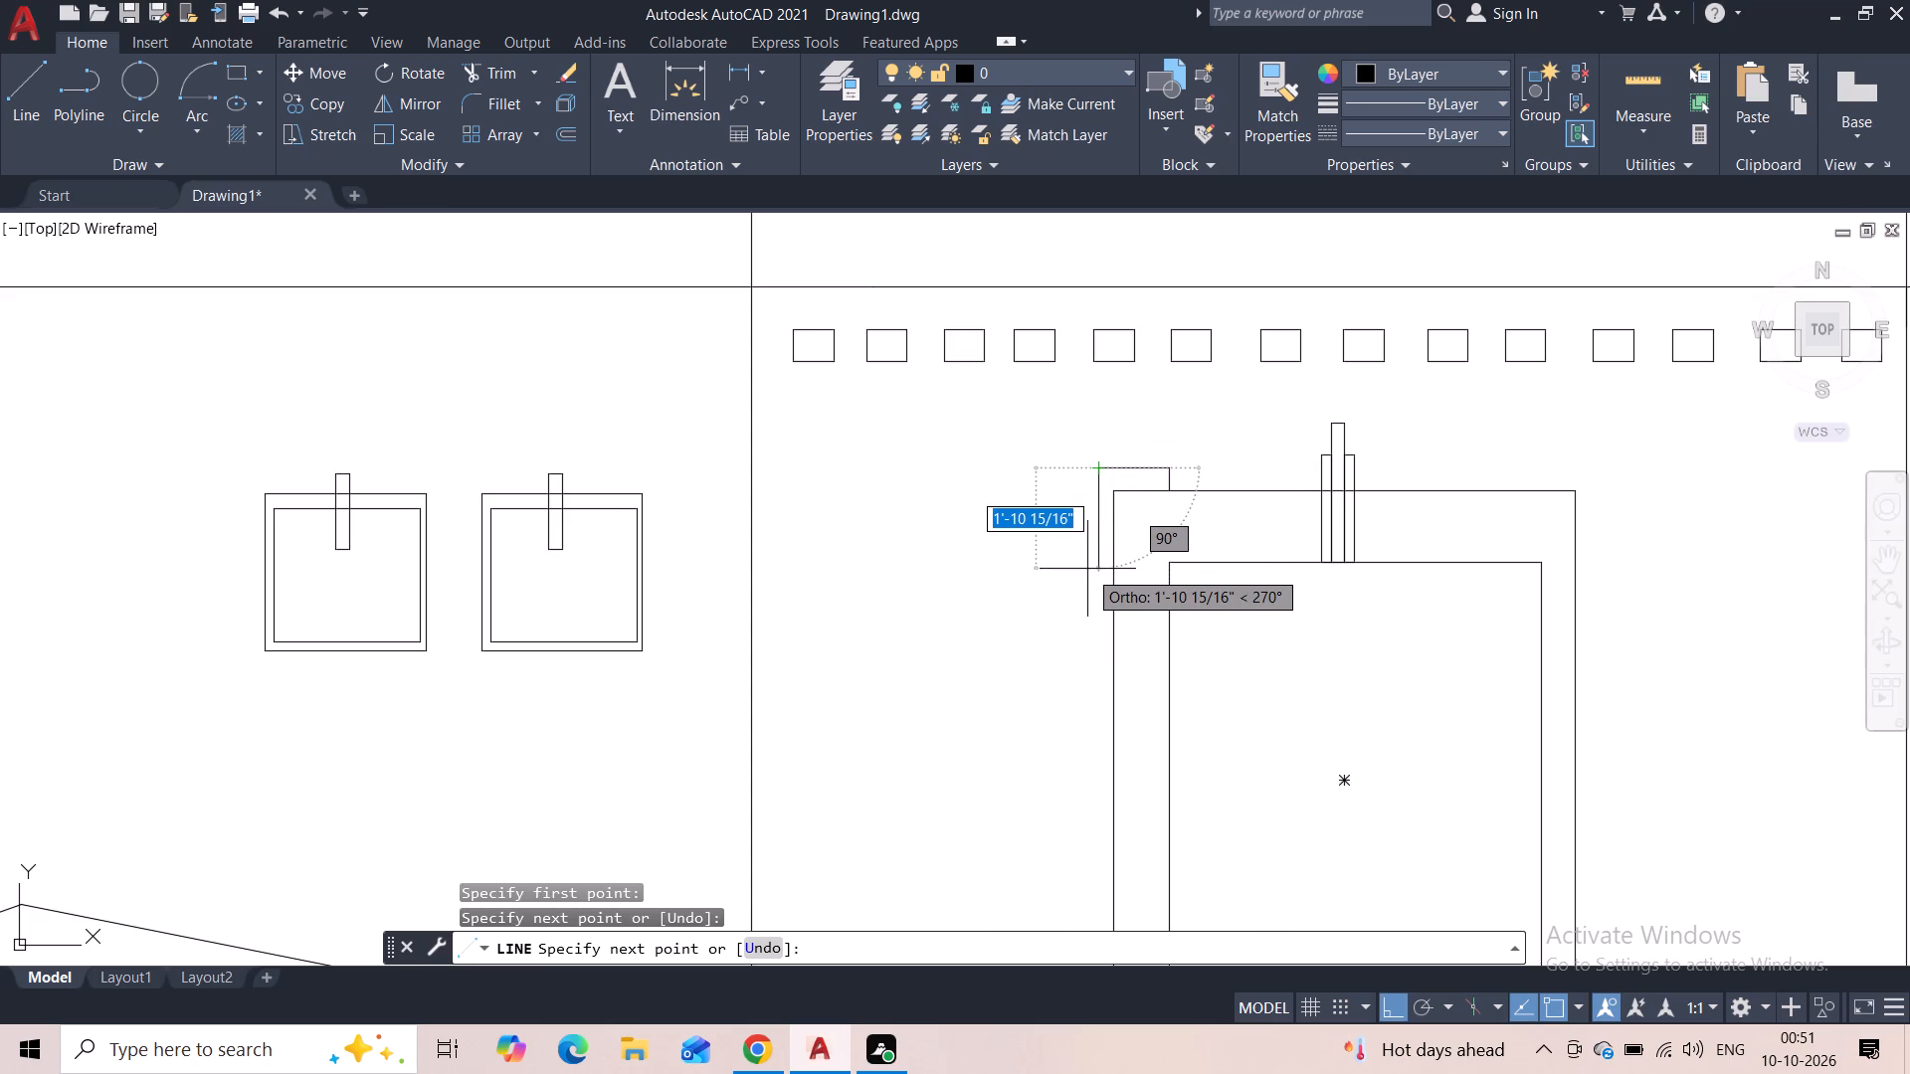
pyautogui.click(1087, 557)
pyautogui.click(1114, 556)
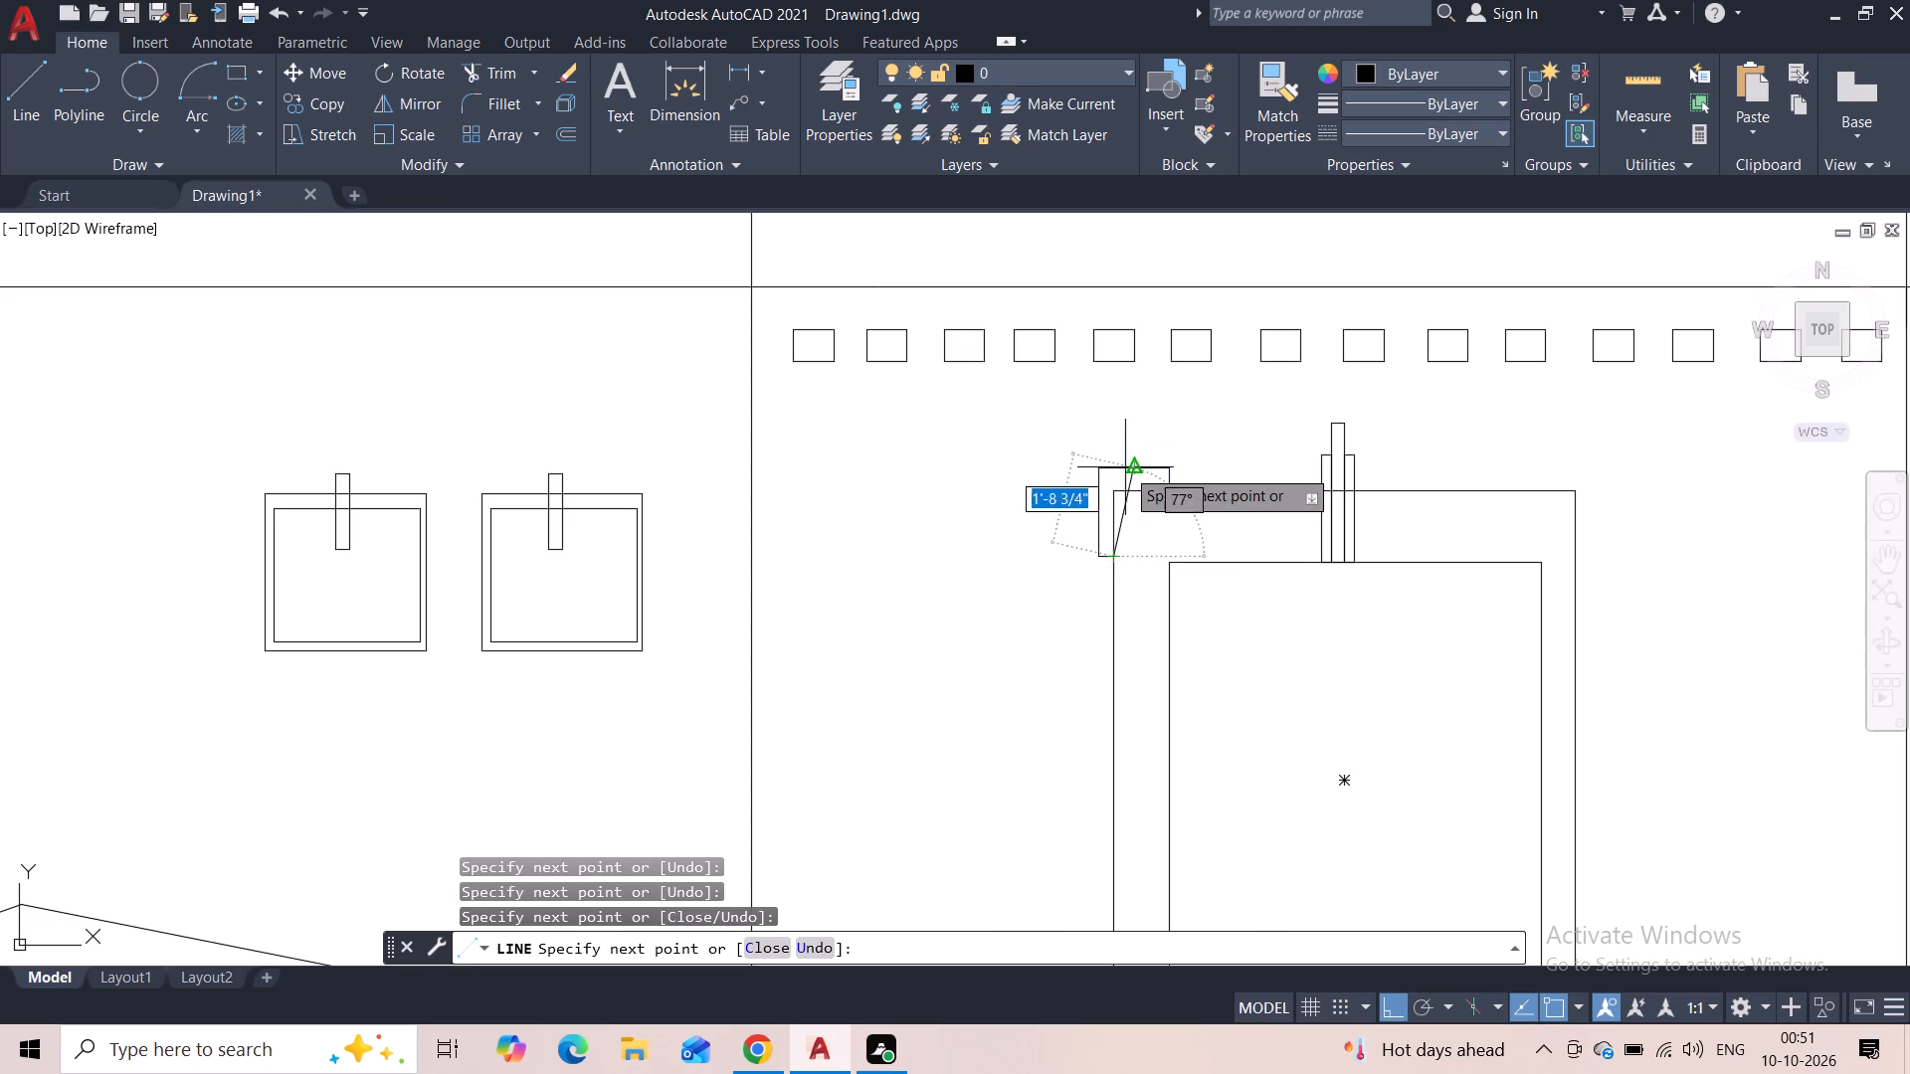
pyautogui.press('Escape')
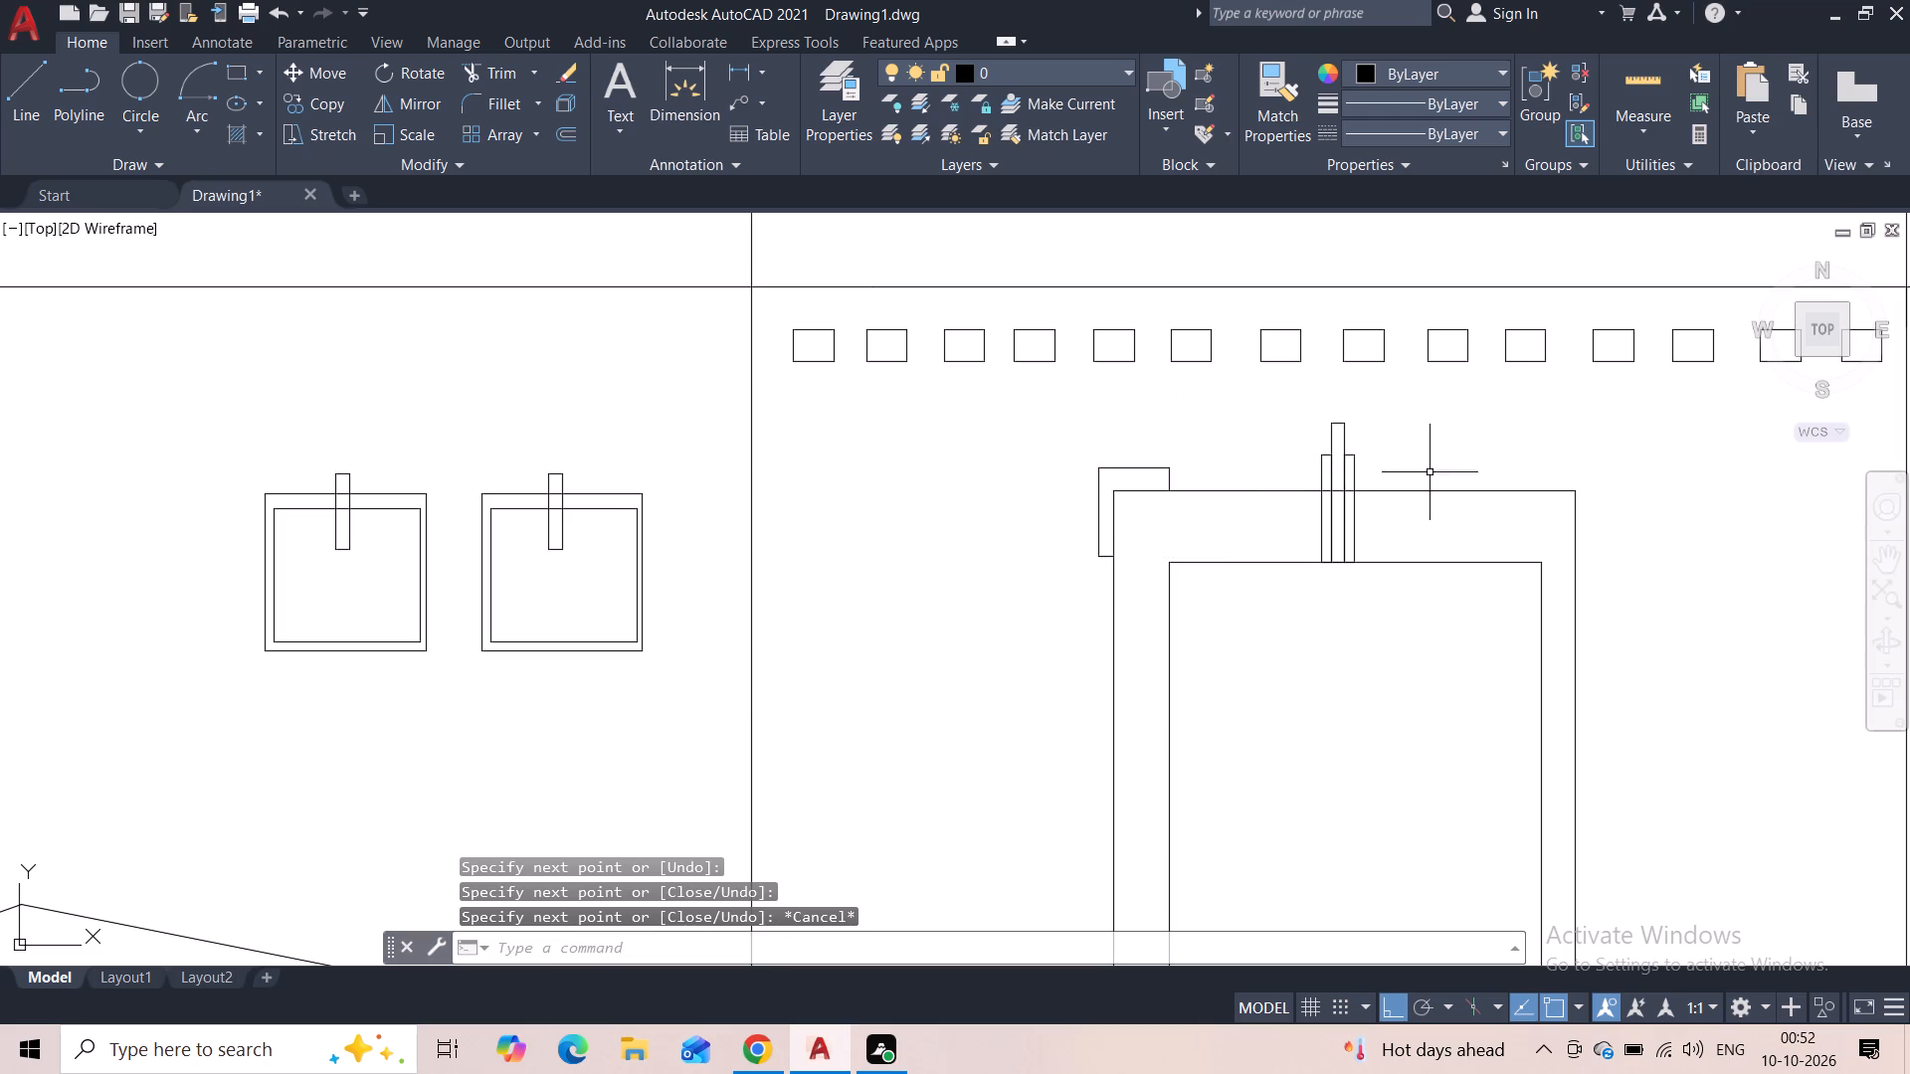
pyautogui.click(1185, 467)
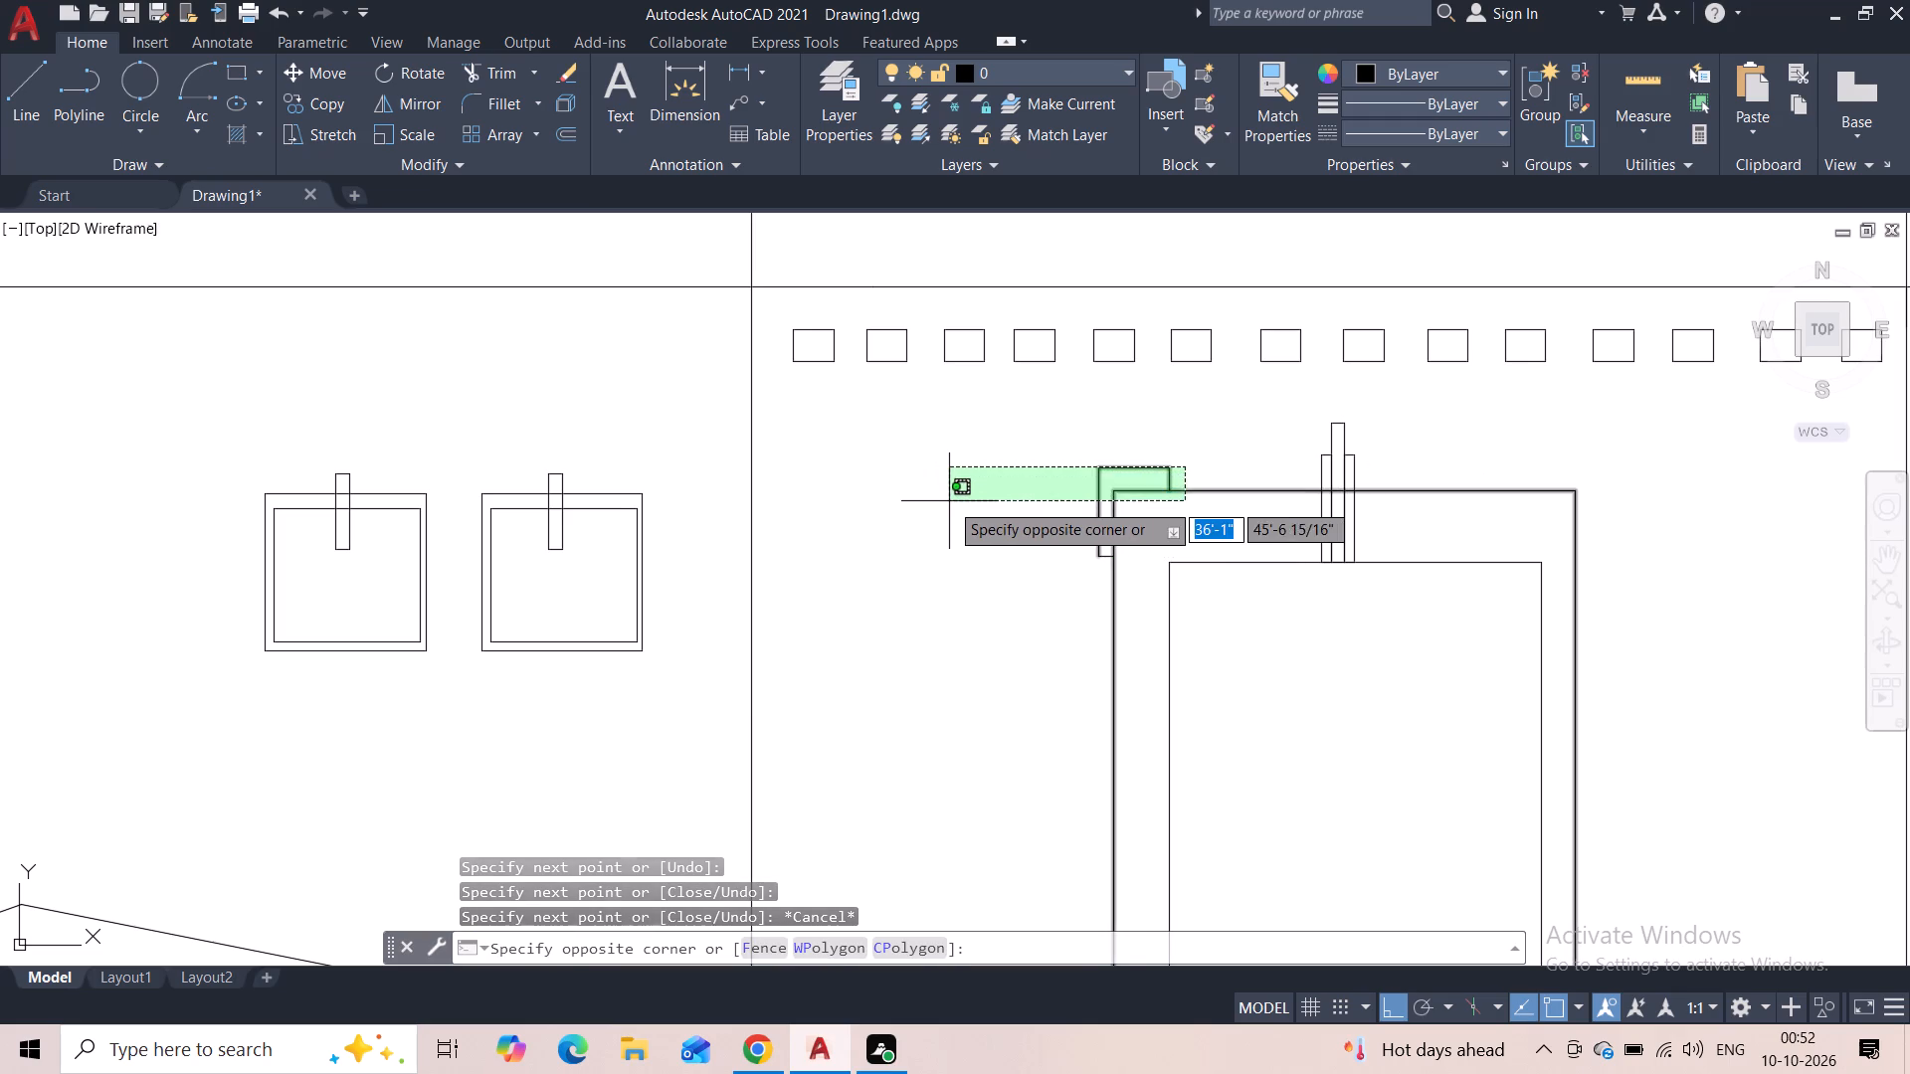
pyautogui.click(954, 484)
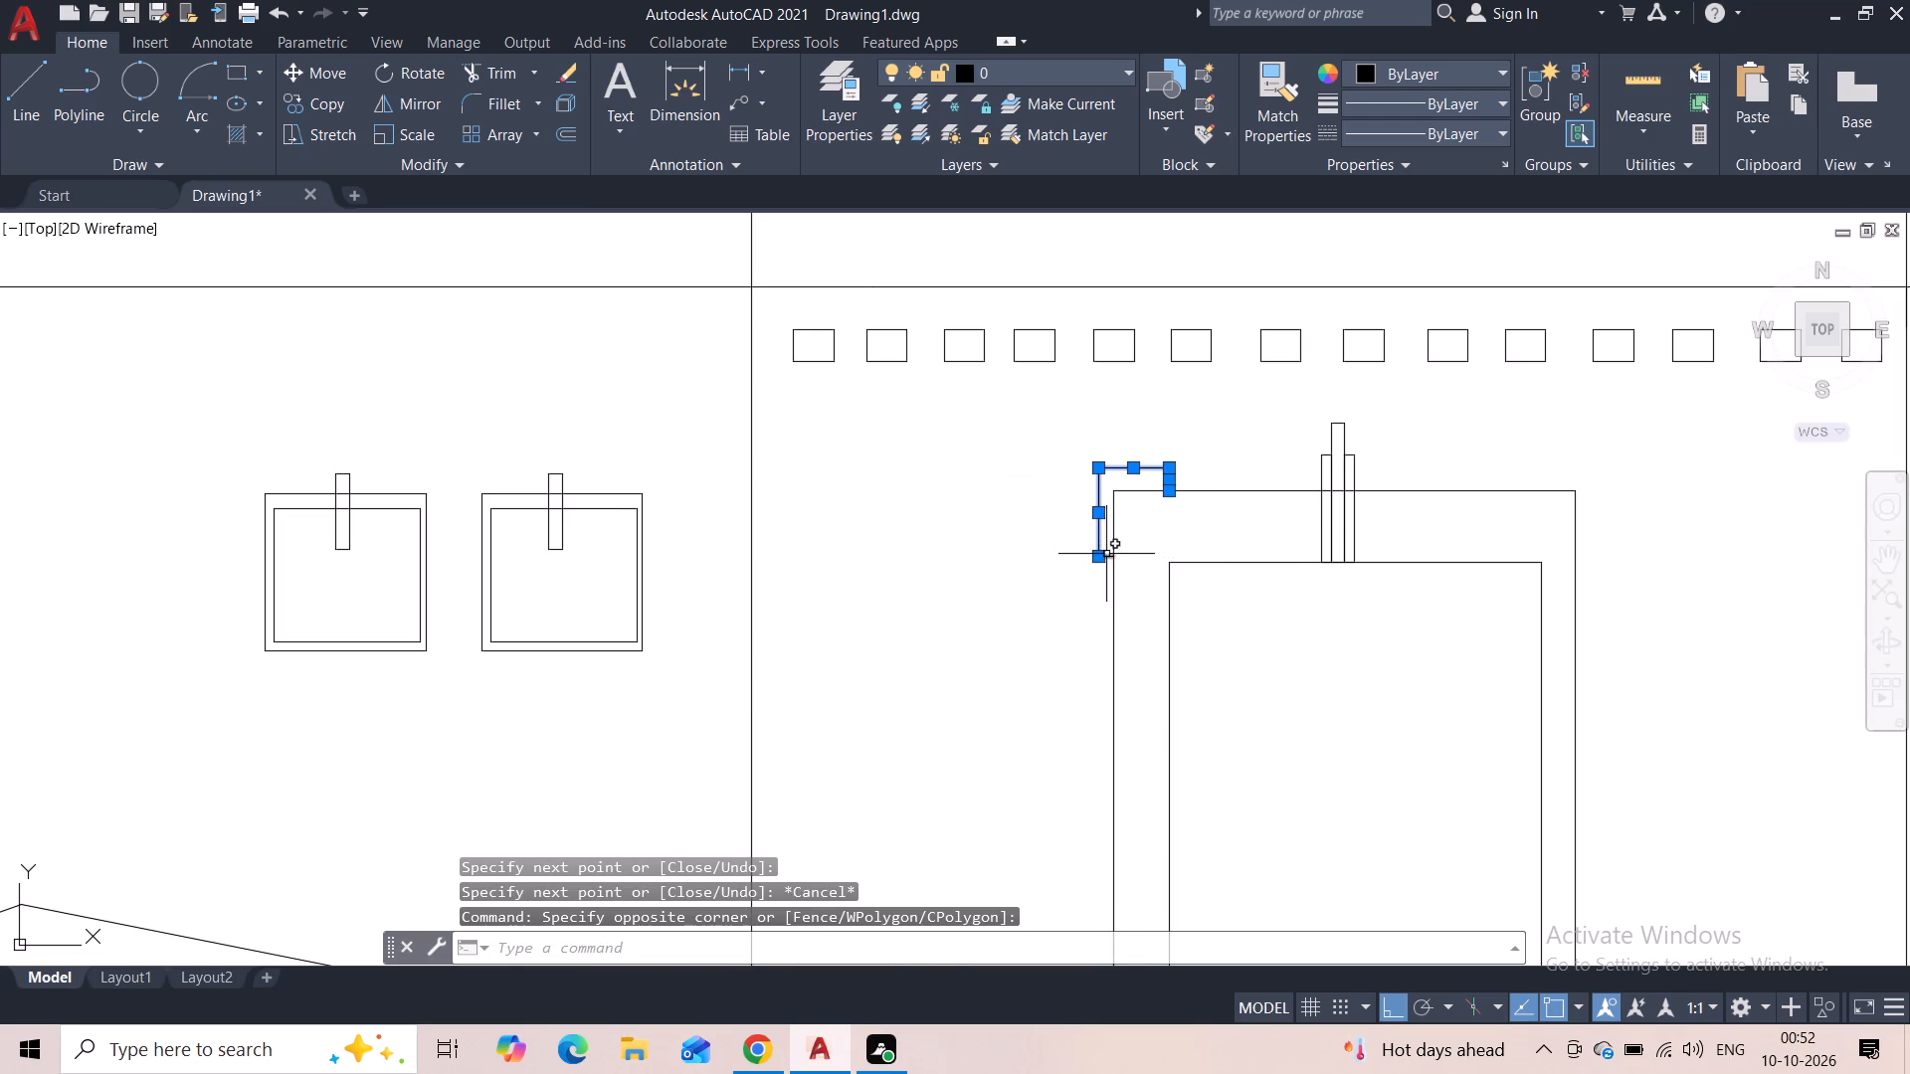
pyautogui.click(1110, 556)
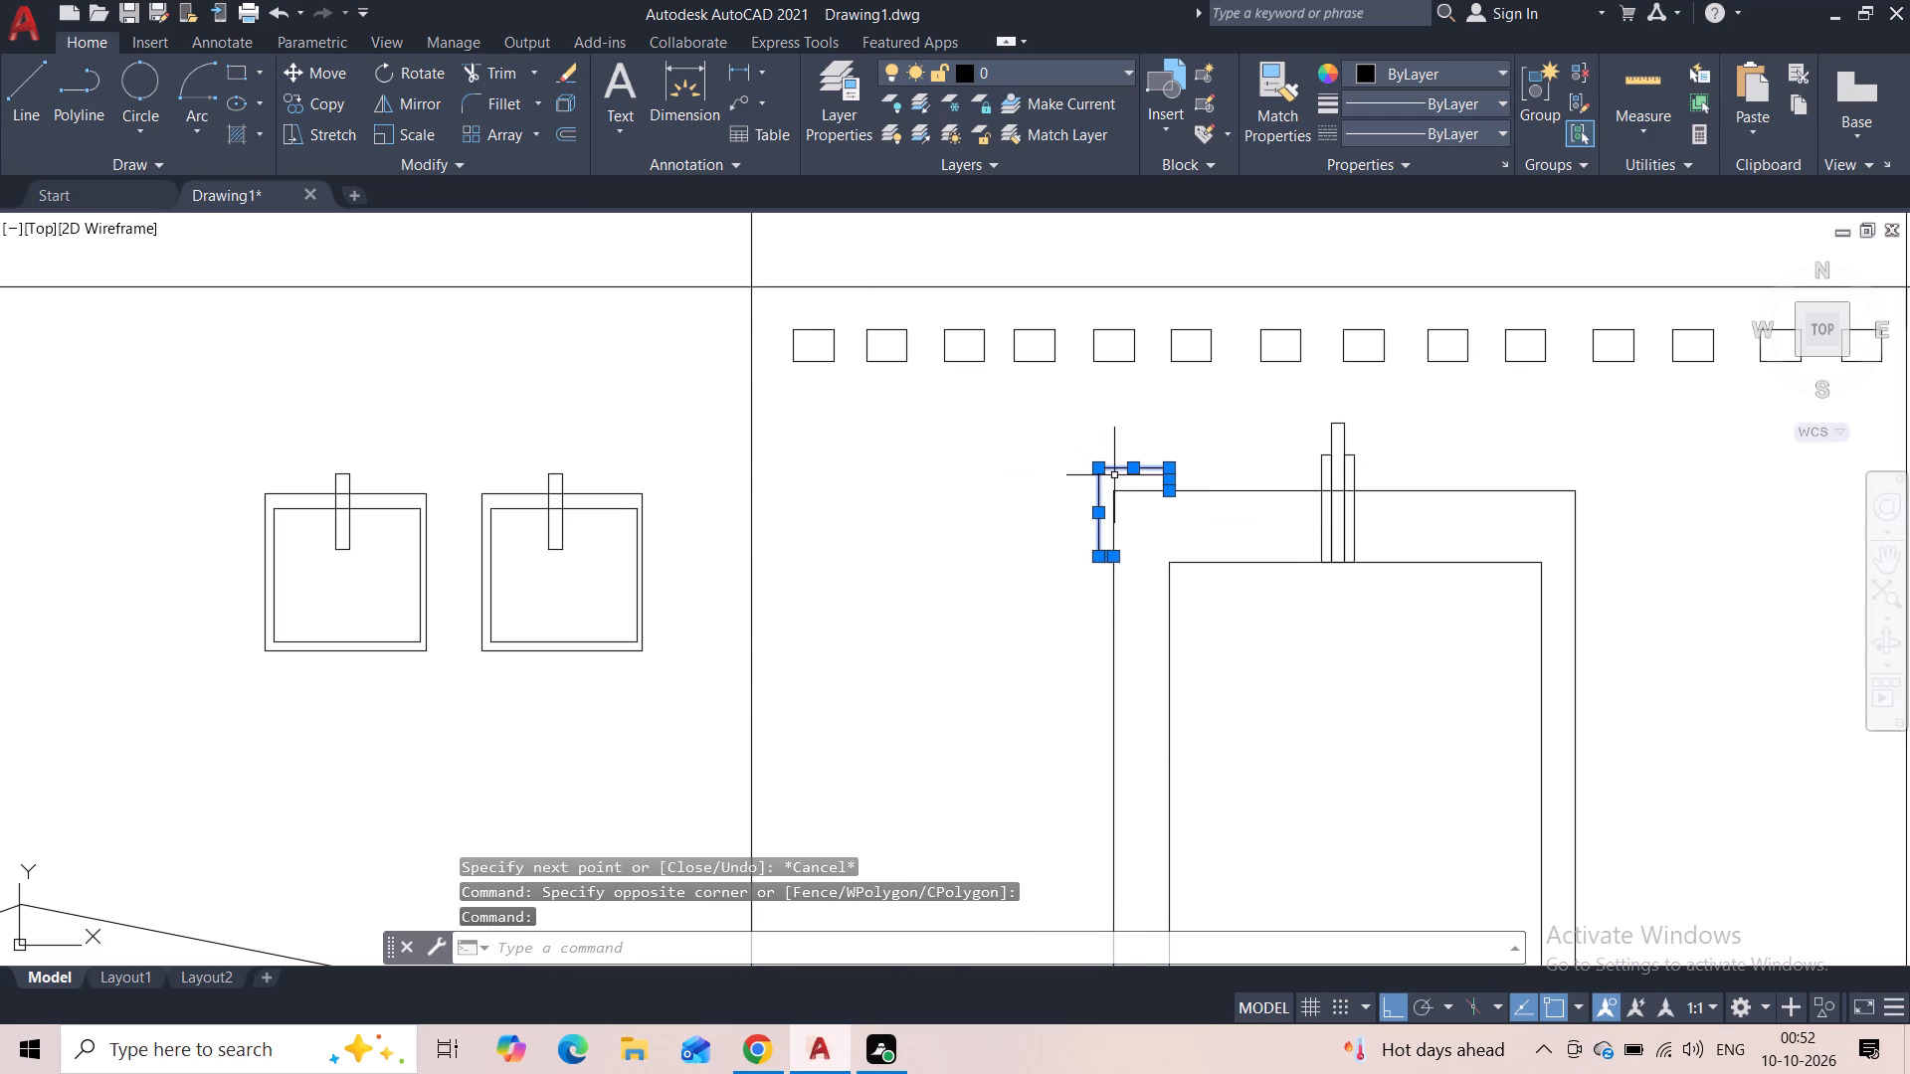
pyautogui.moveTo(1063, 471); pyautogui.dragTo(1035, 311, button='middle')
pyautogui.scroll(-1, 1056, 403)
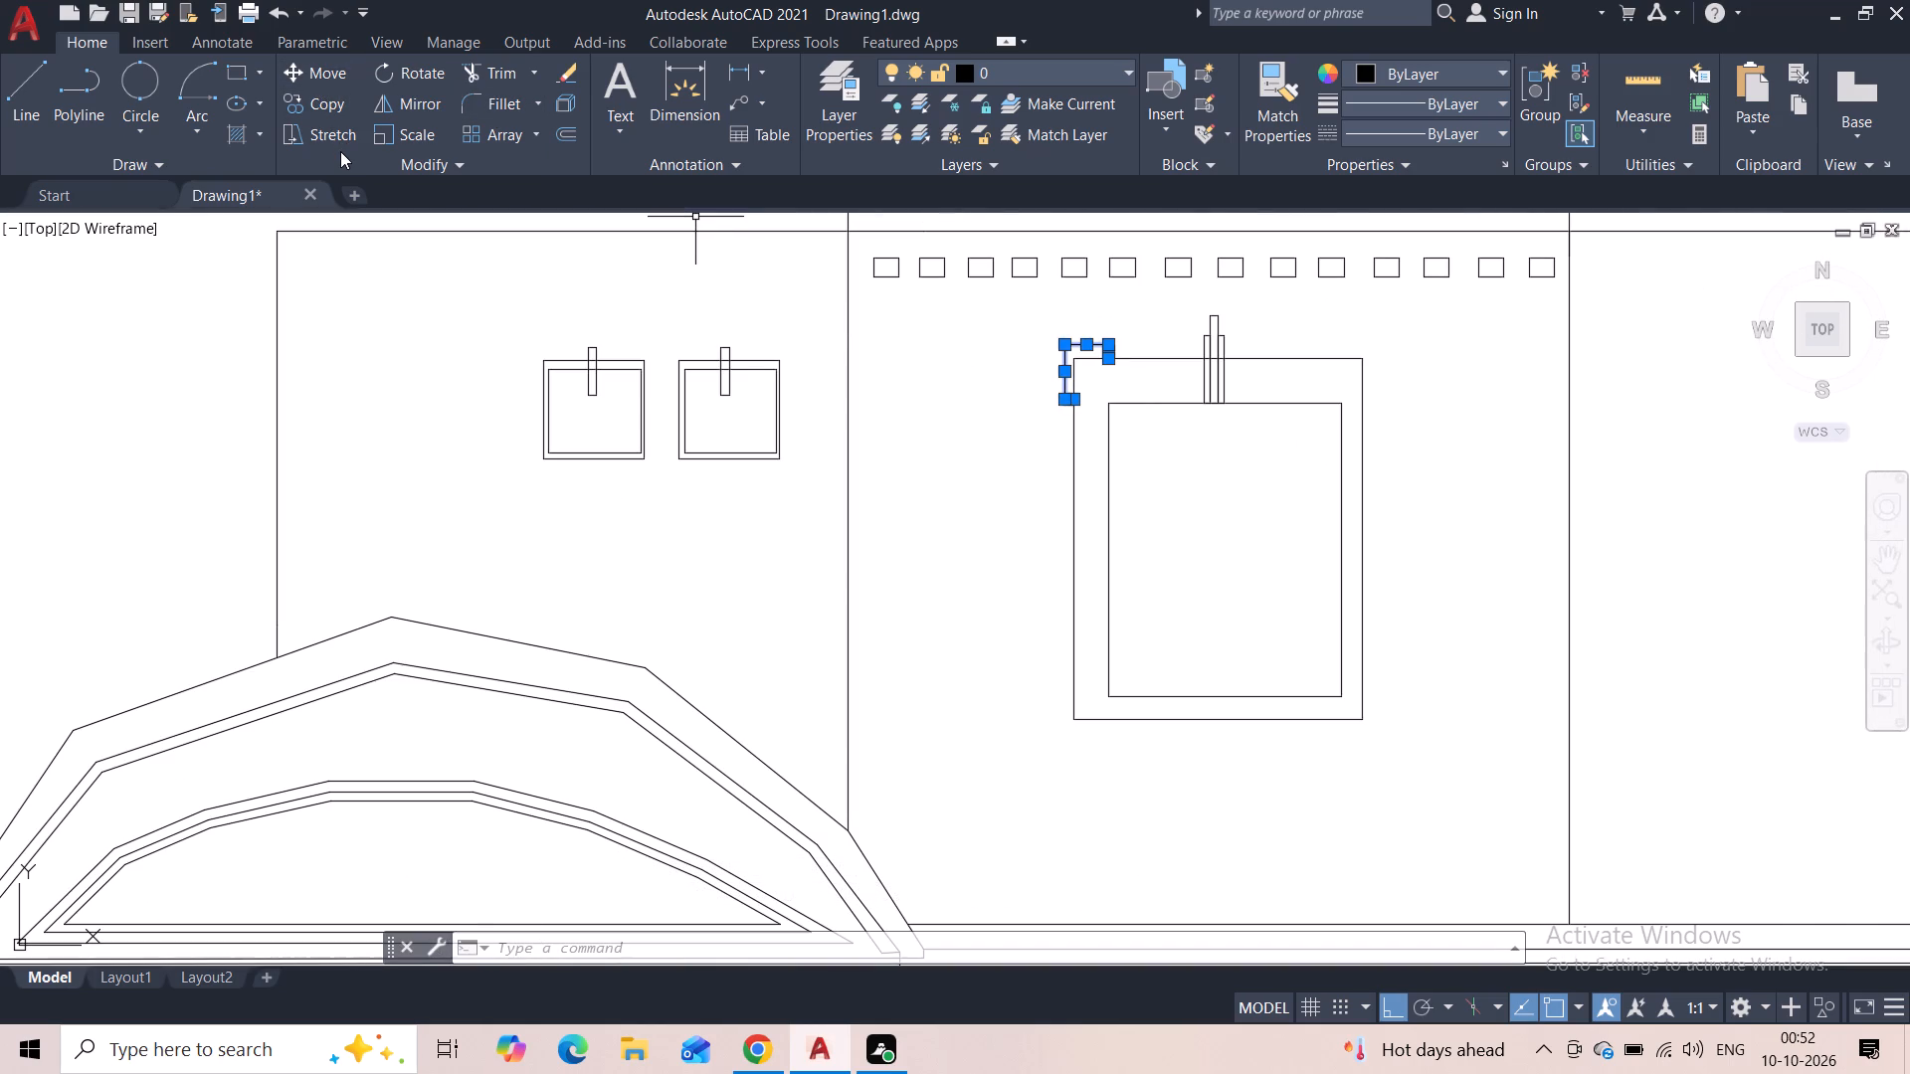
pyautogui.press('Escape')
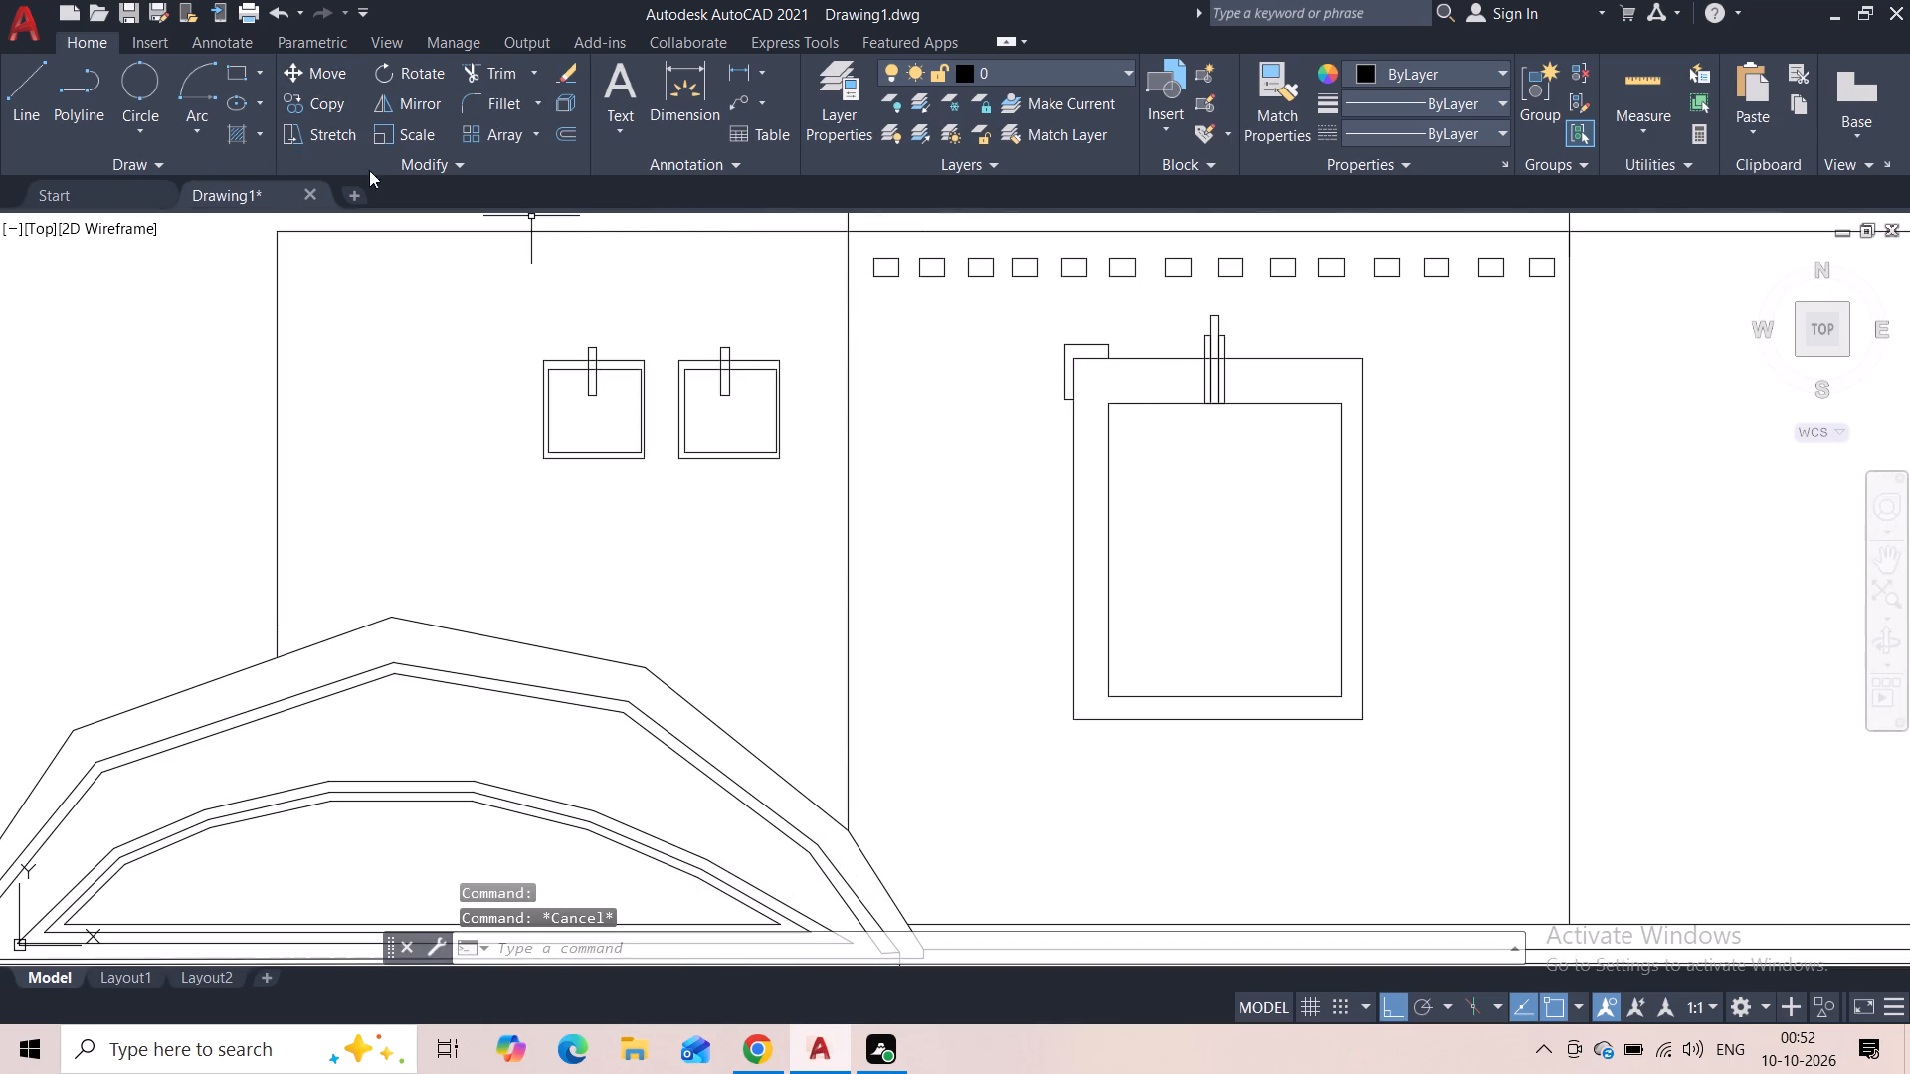
# Start the matching upper-right corner bracket with lines about 5" up from the frame's top edge and about 1'-4" right.
pyautogui.click(38, 113)
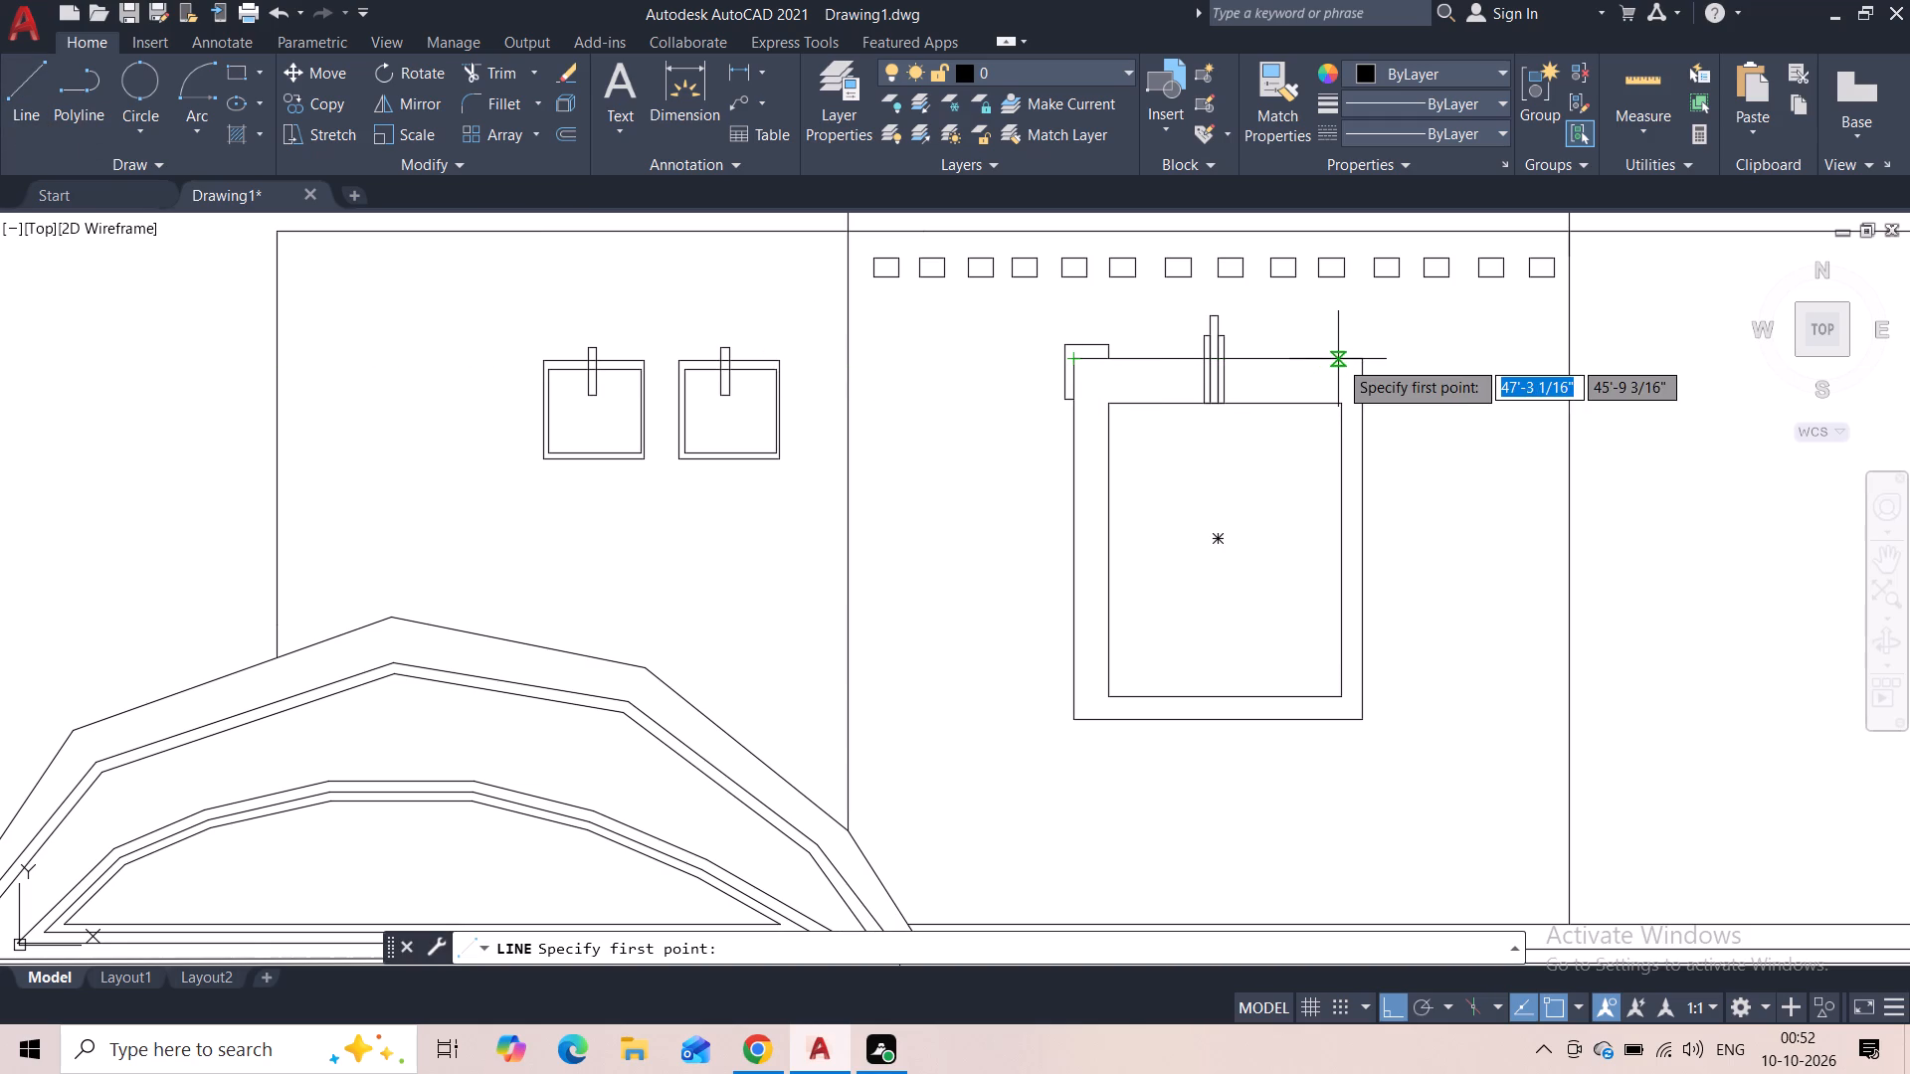
pyautogui.click(1339, 360)
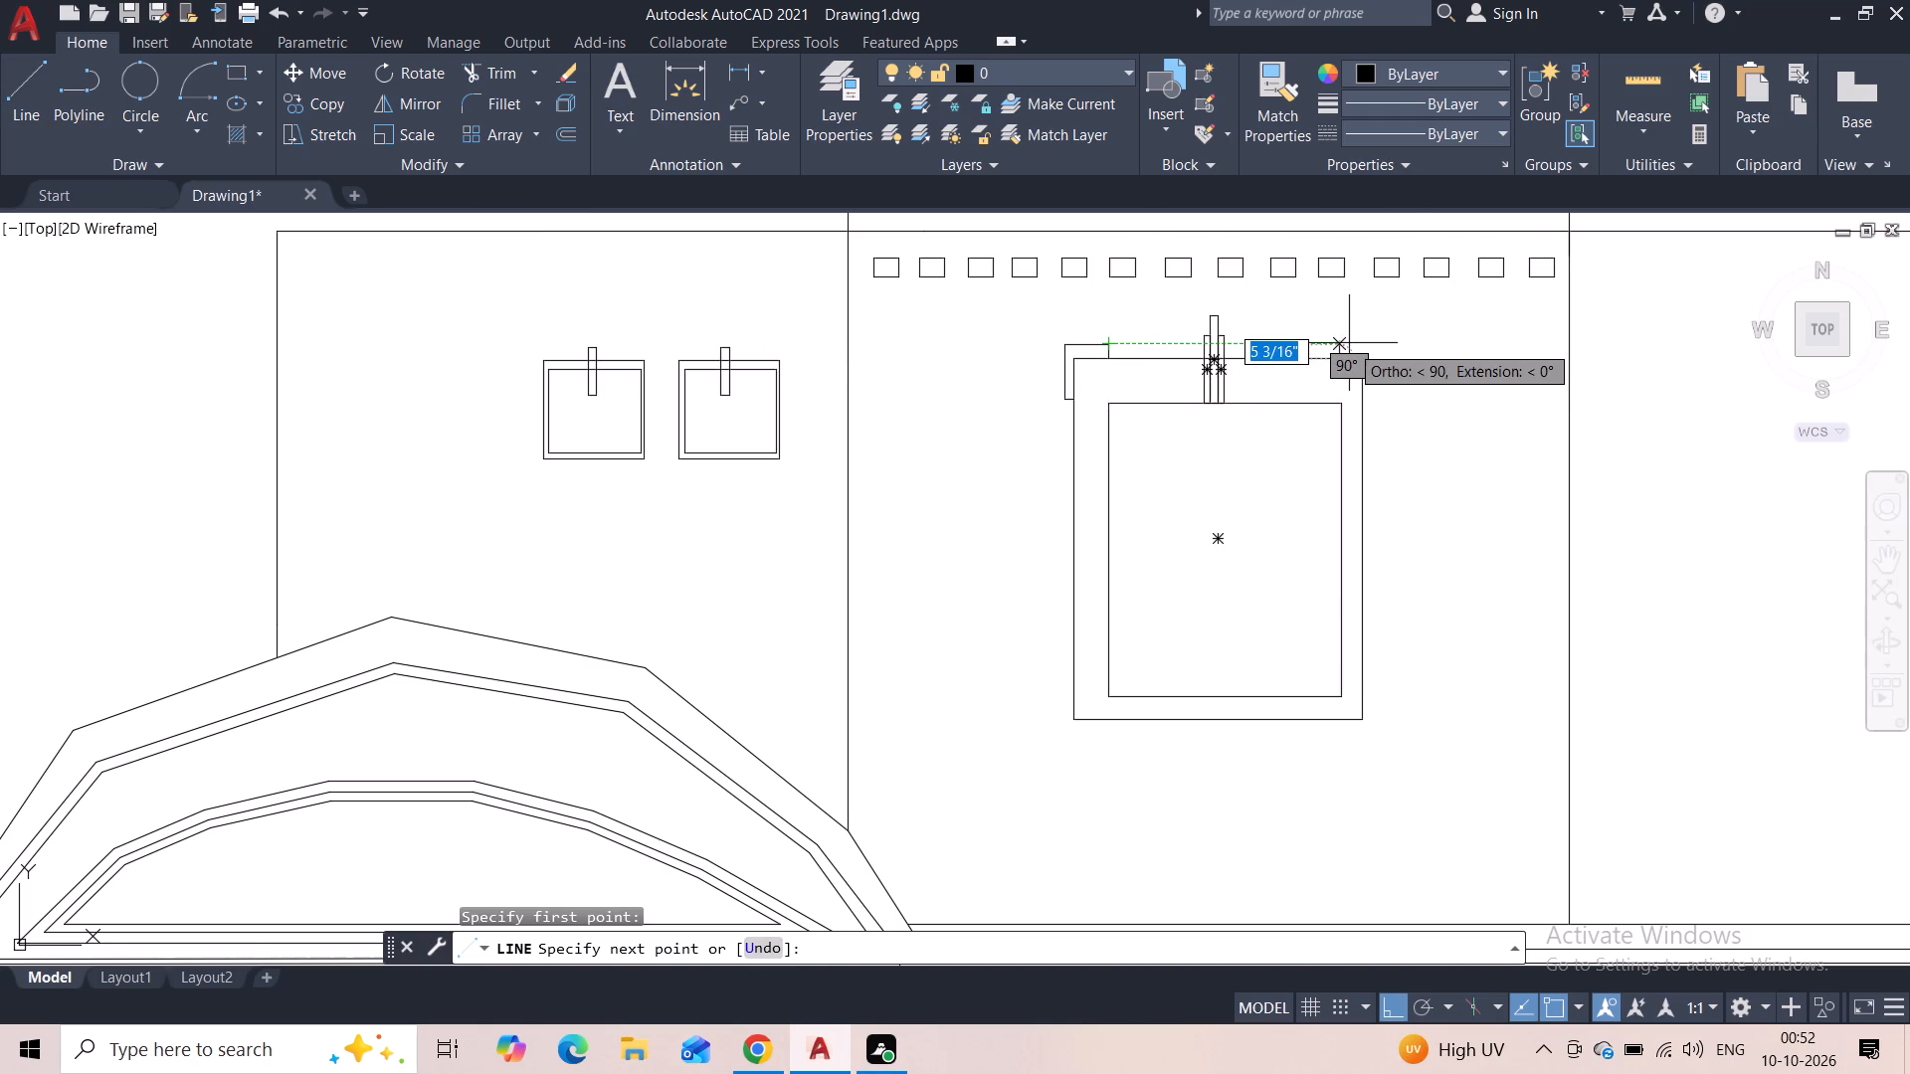
pyautogui.click(1350, 343)
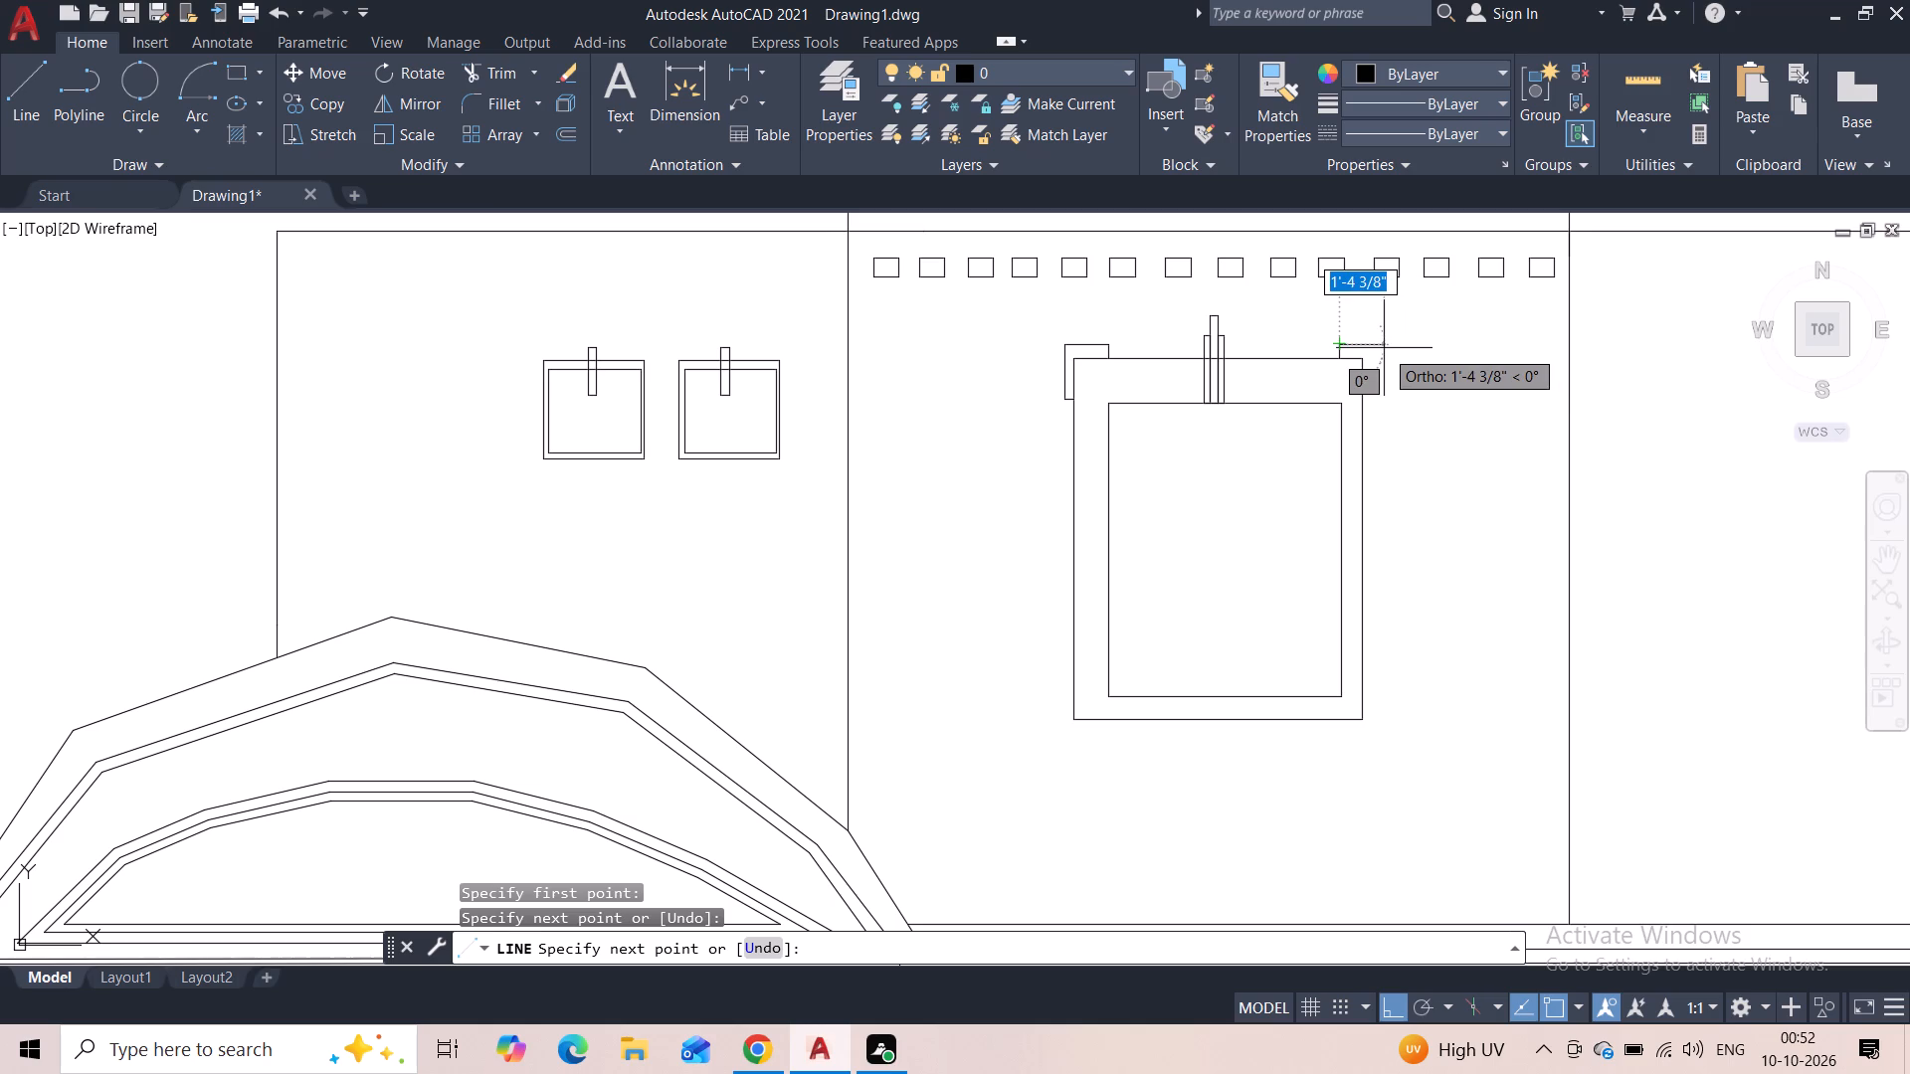
pyautogui.click(1384, 348)
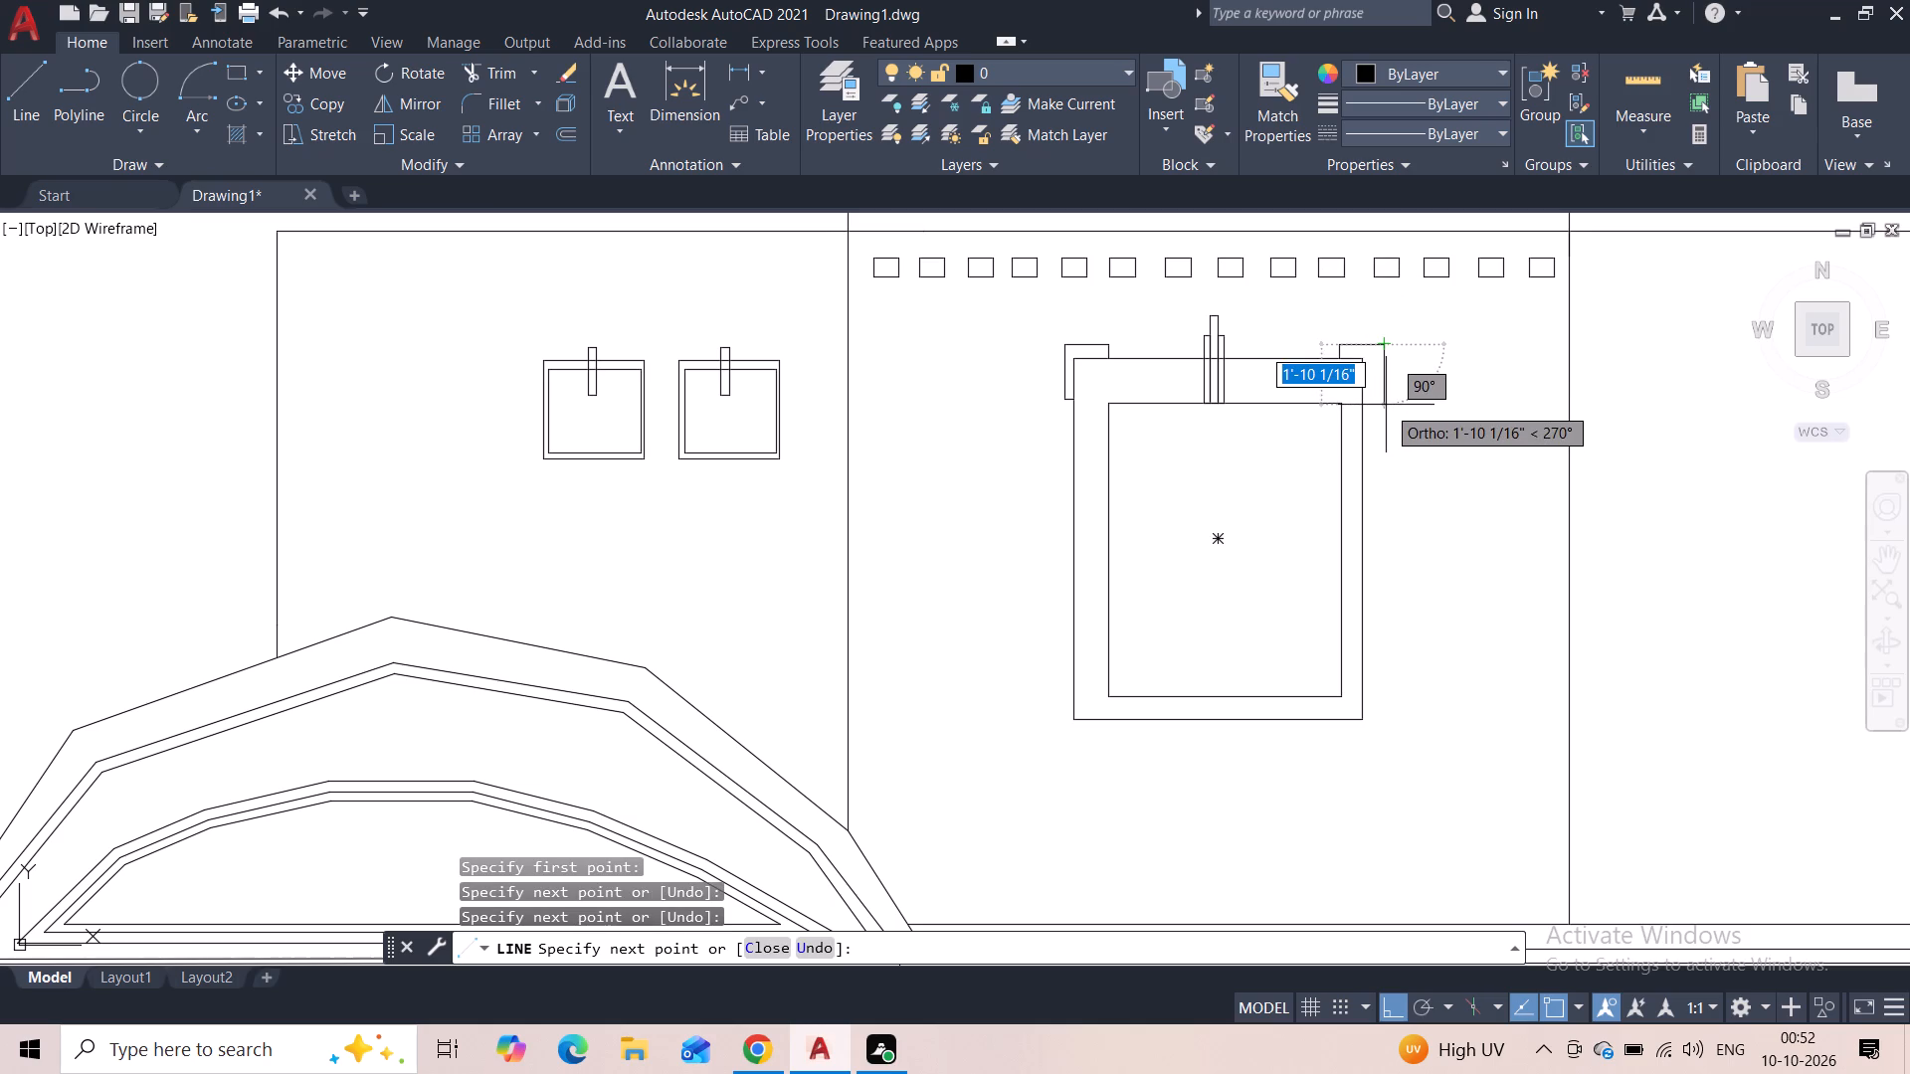
pyautogui.press('Escape')
# Draw the upper-right bracket's outer side down to the left bracket's bottom level and close it back to the window frame.
pyautogui.scroll(2, 1367, 367)
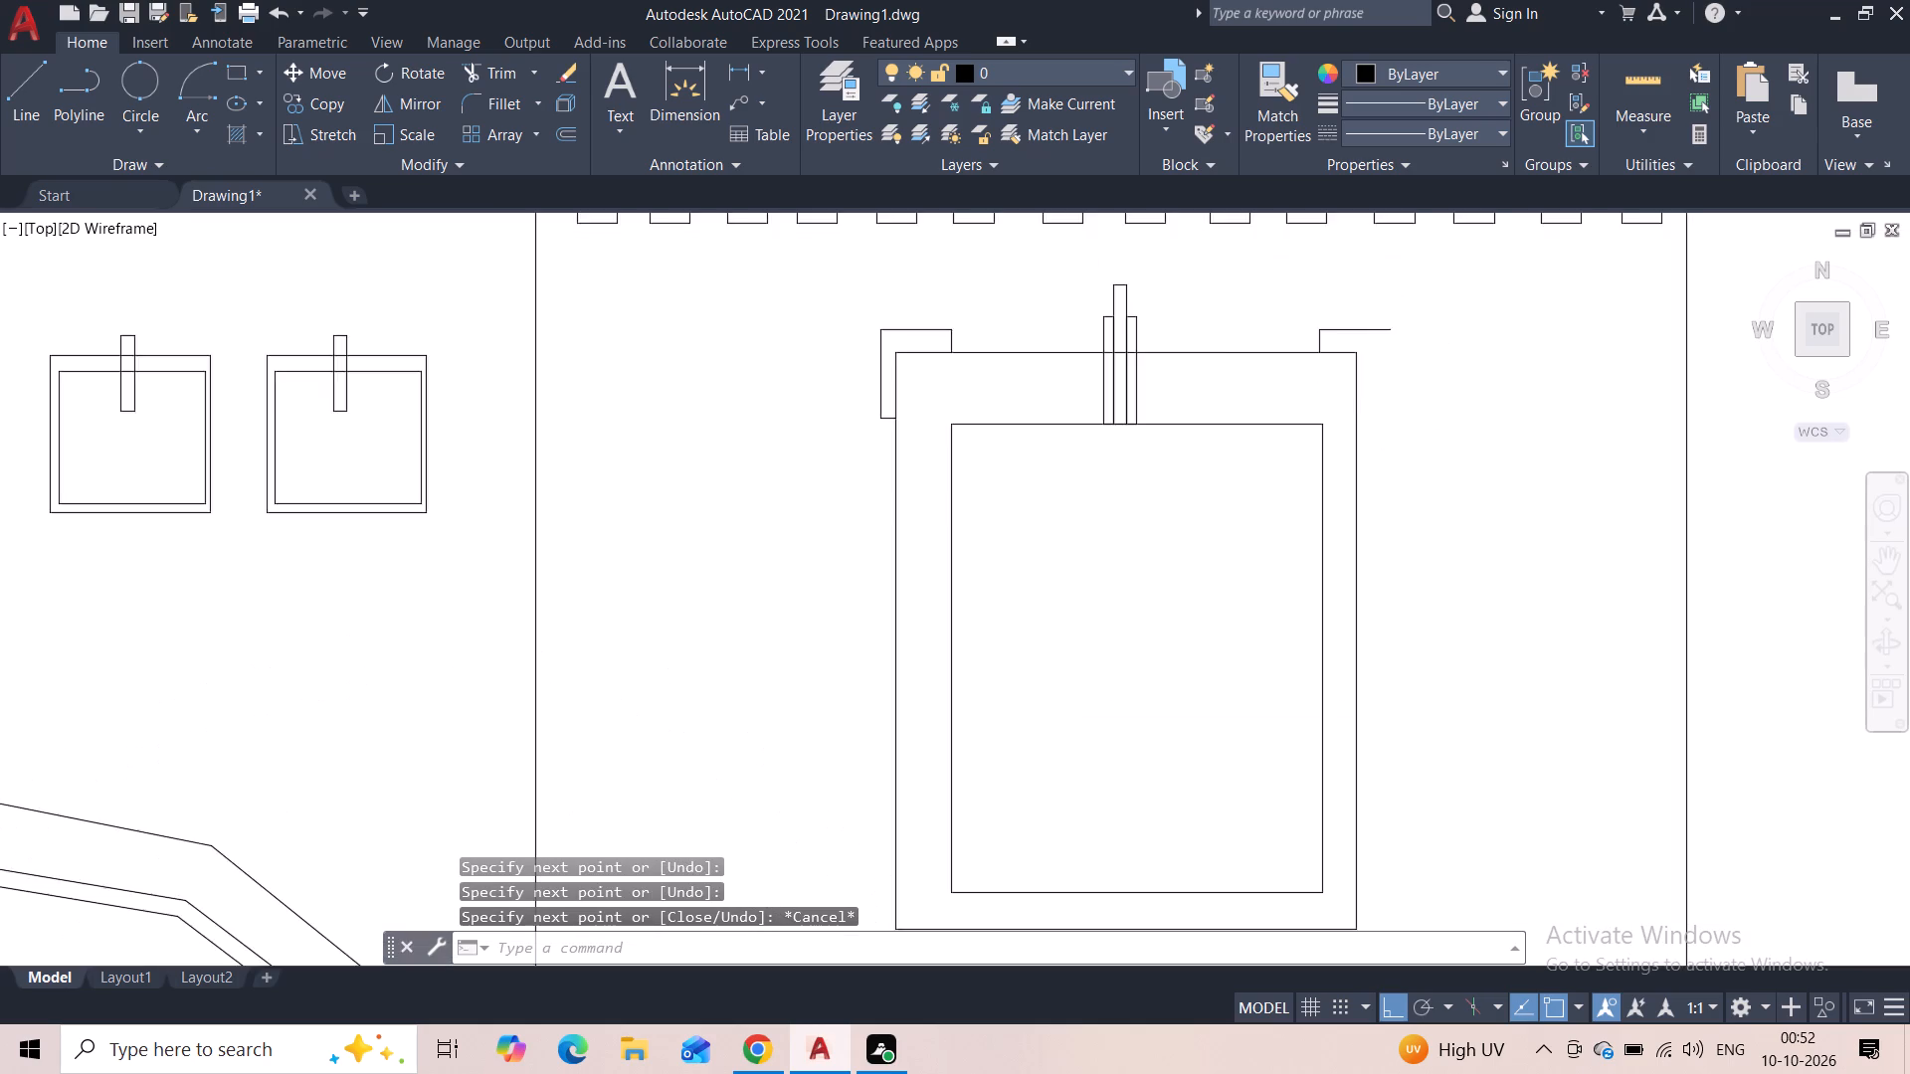
pyautogui.click(32, 104)
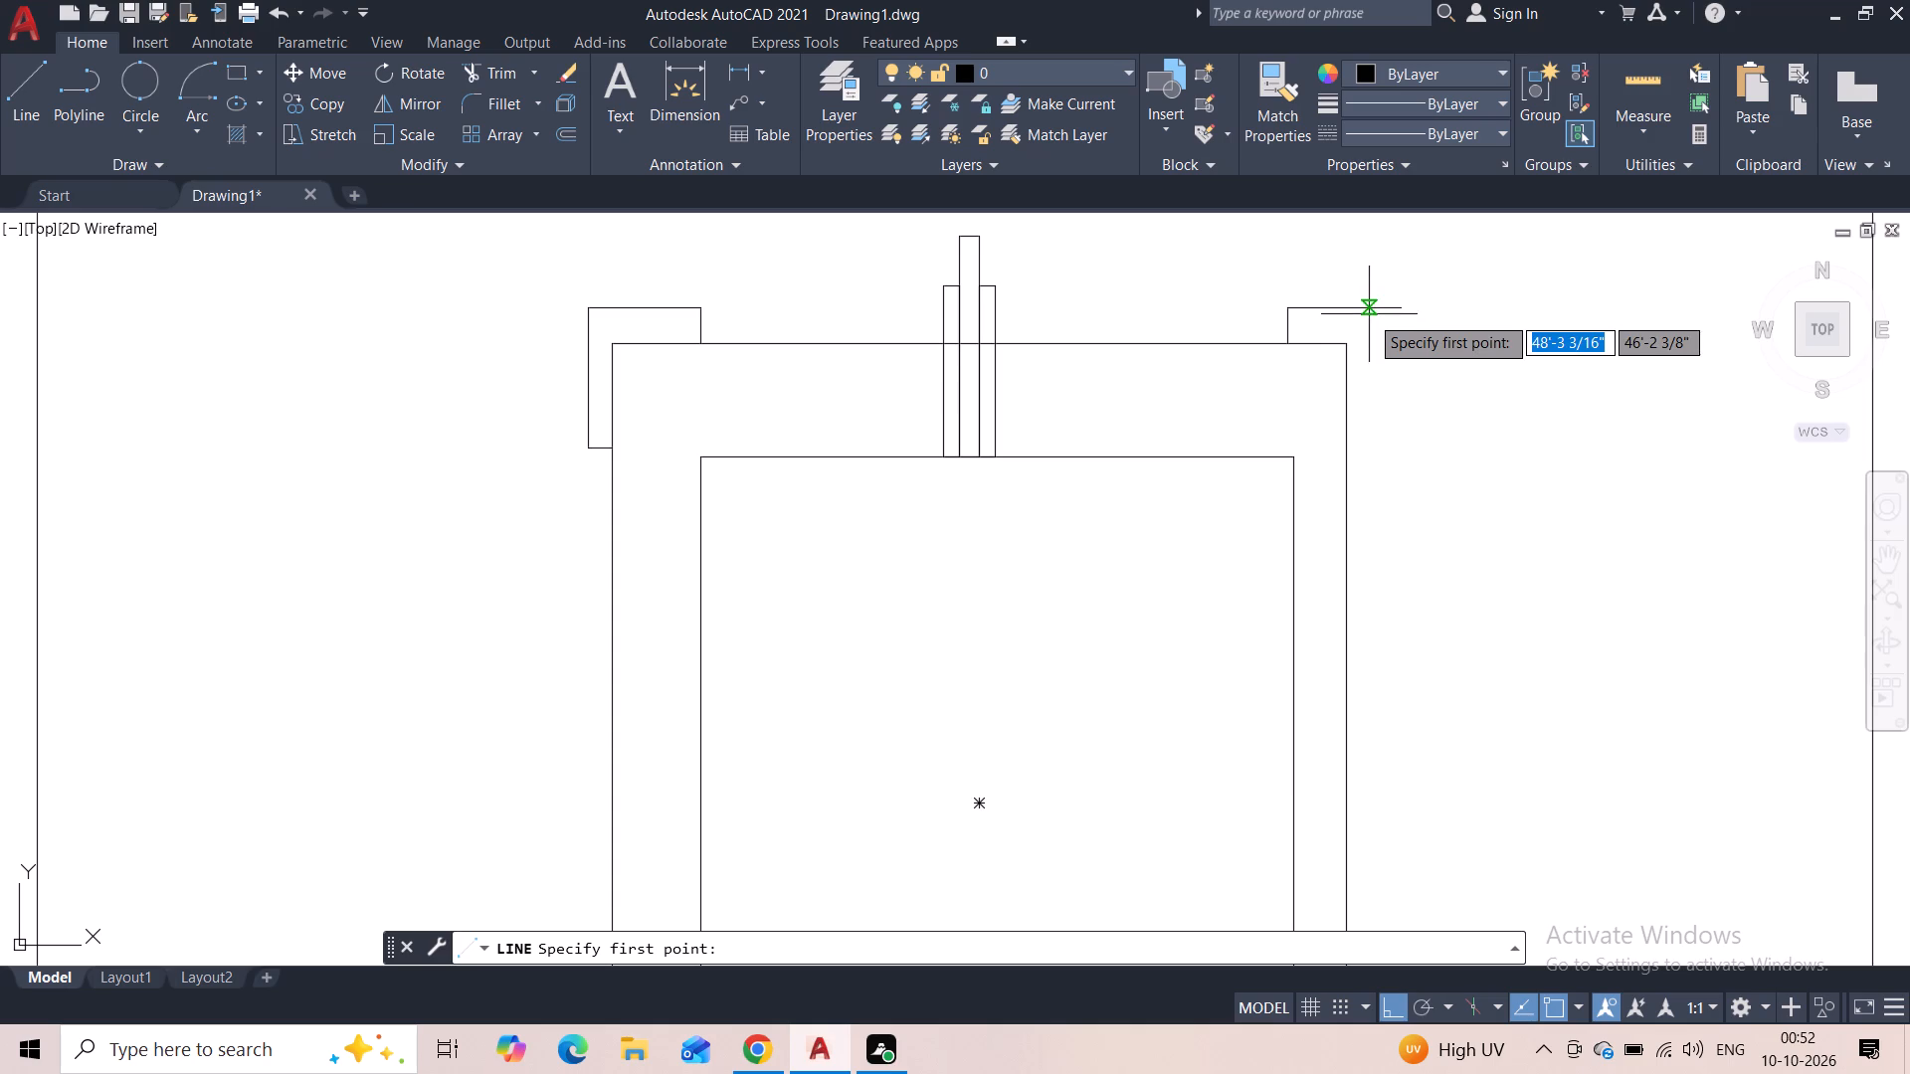
pyautogui.click(1369, 314)
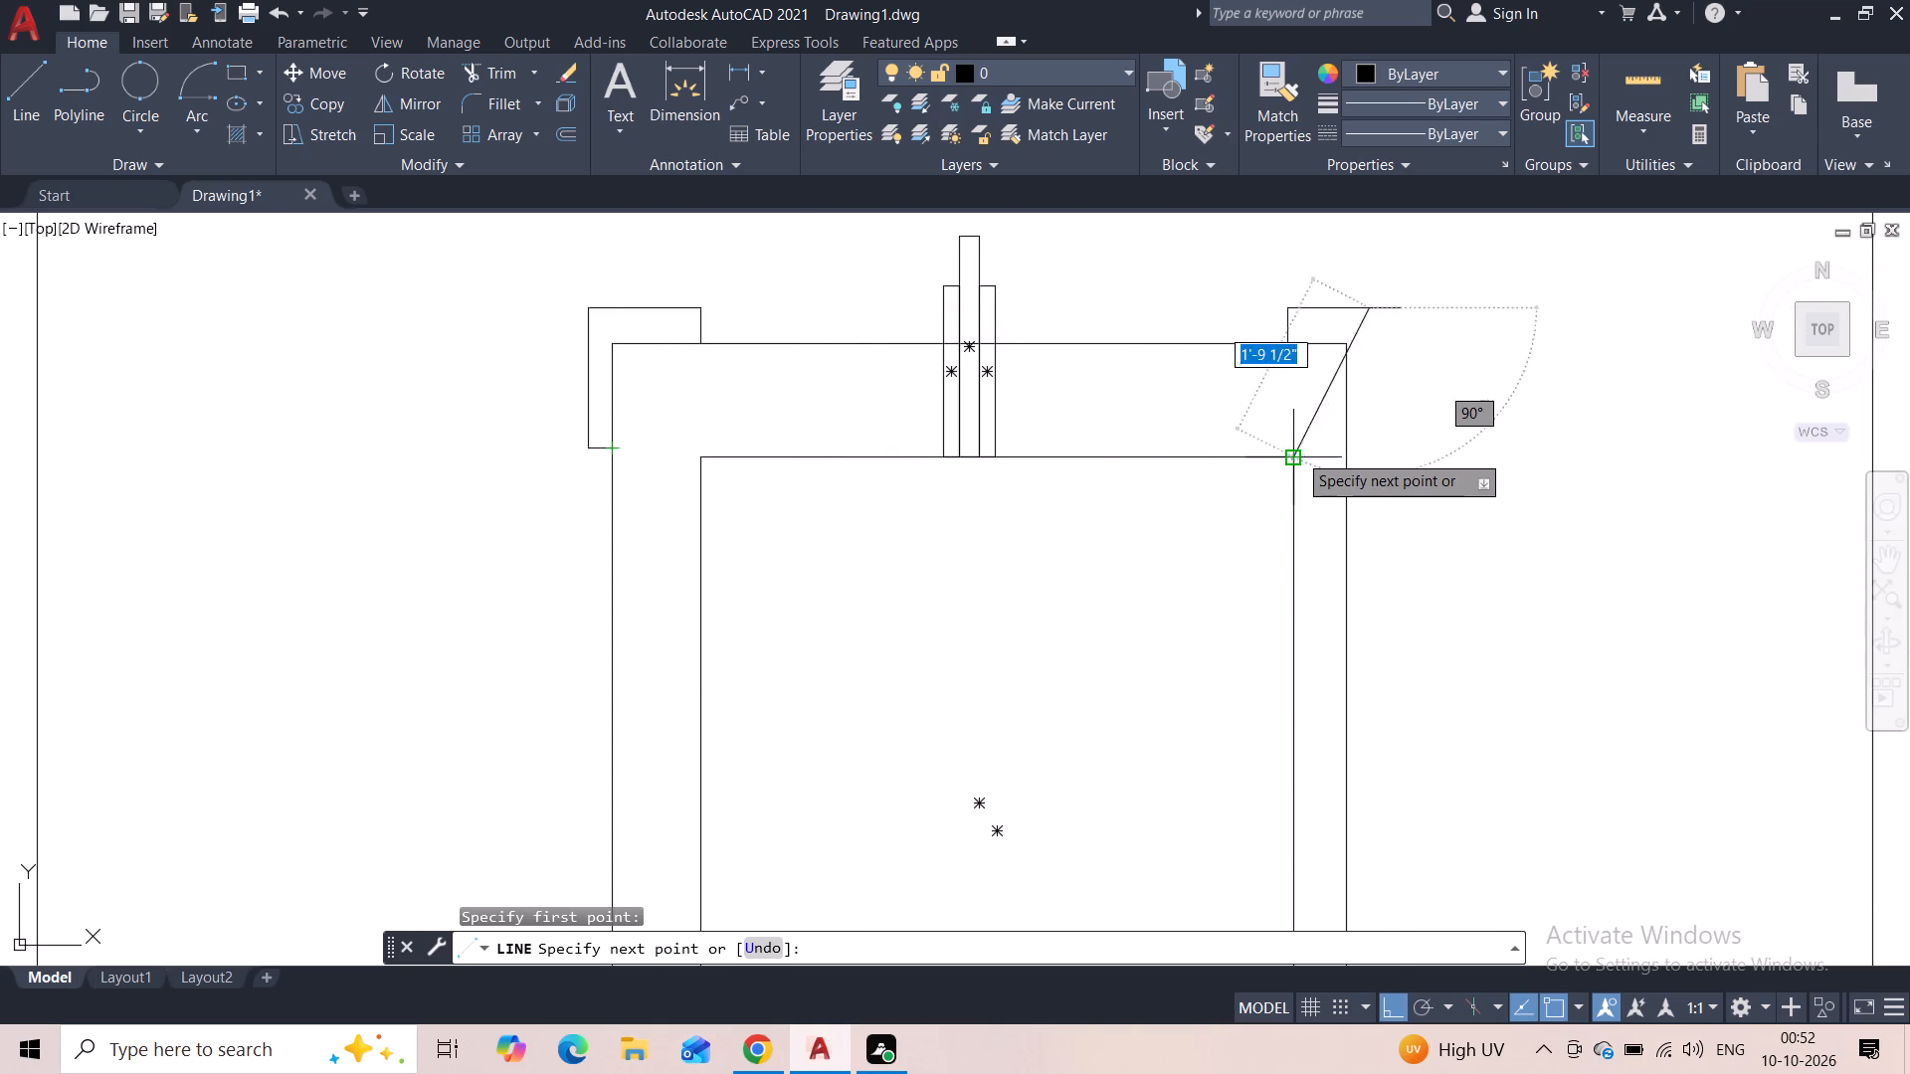
pyautogui.click(1364, 450)
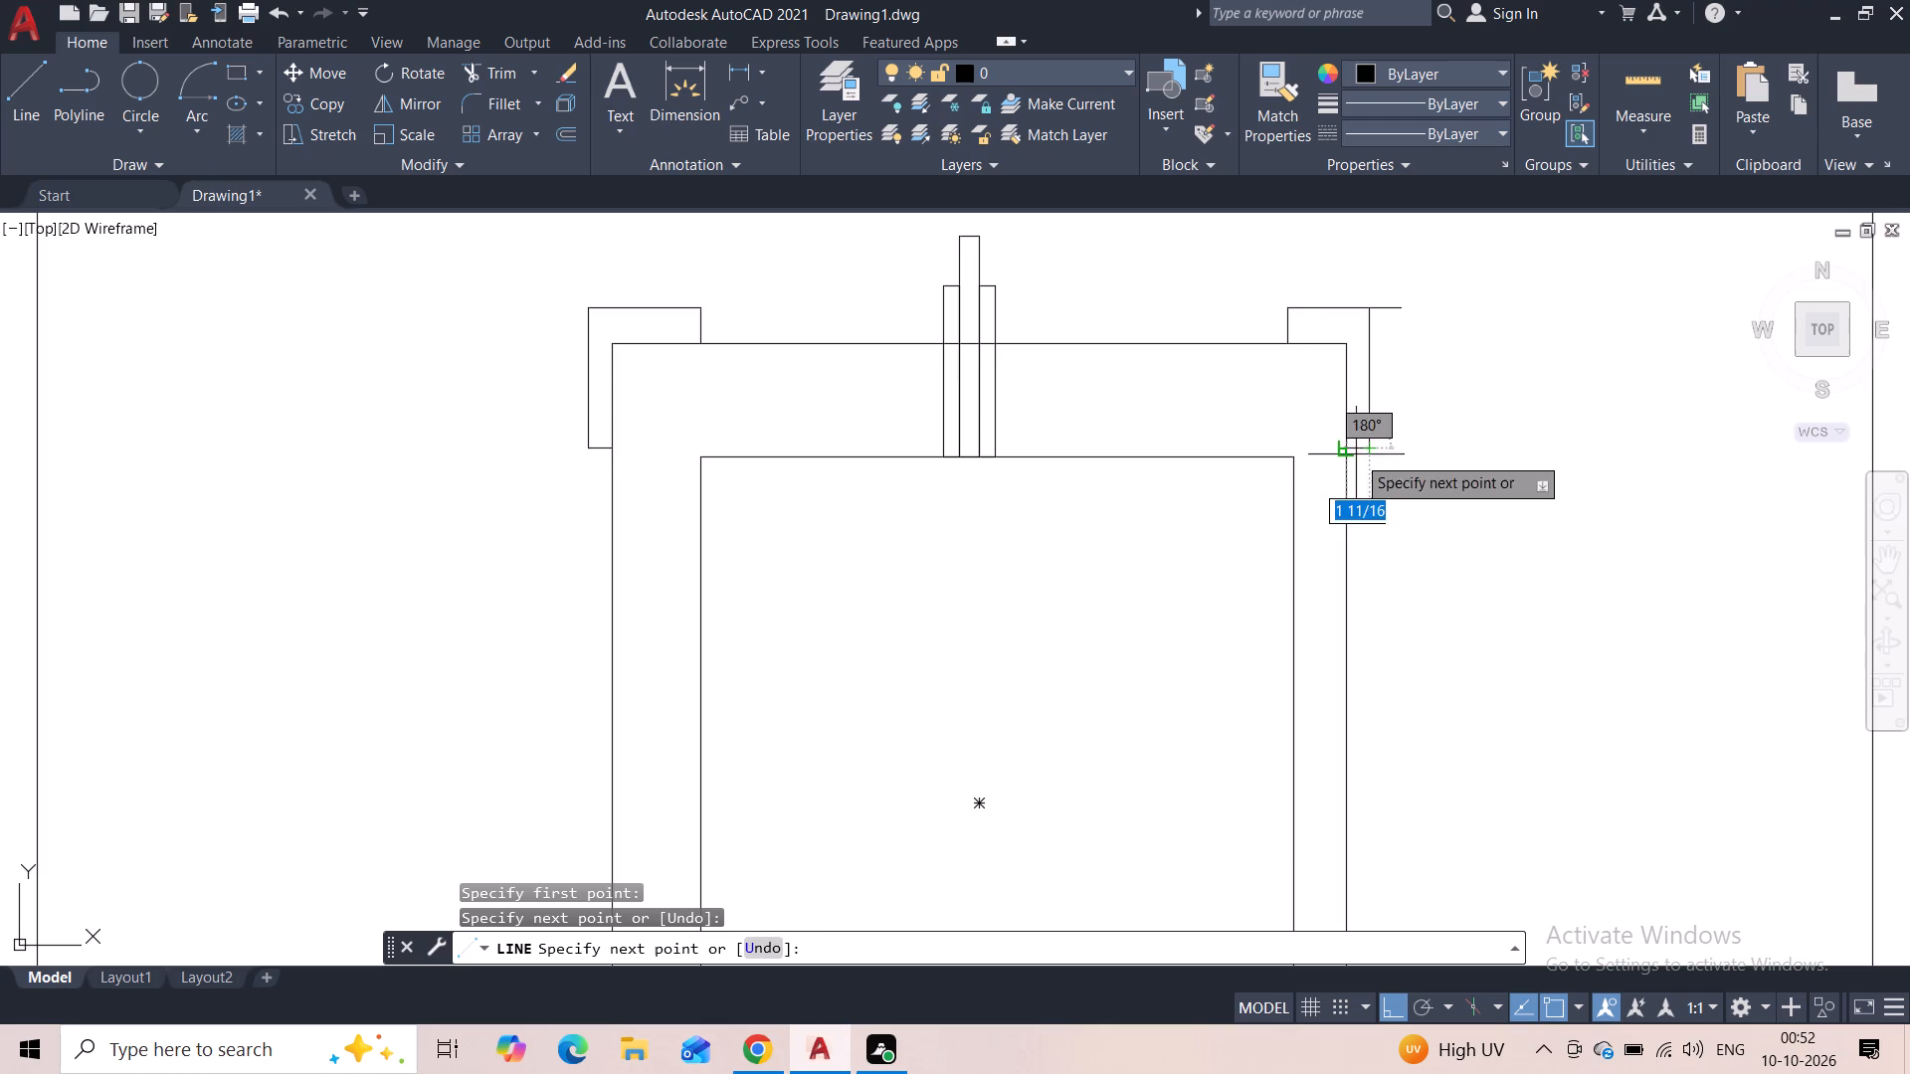
pyautogui.click(1356, 454)
pyautogui.press('Escape')
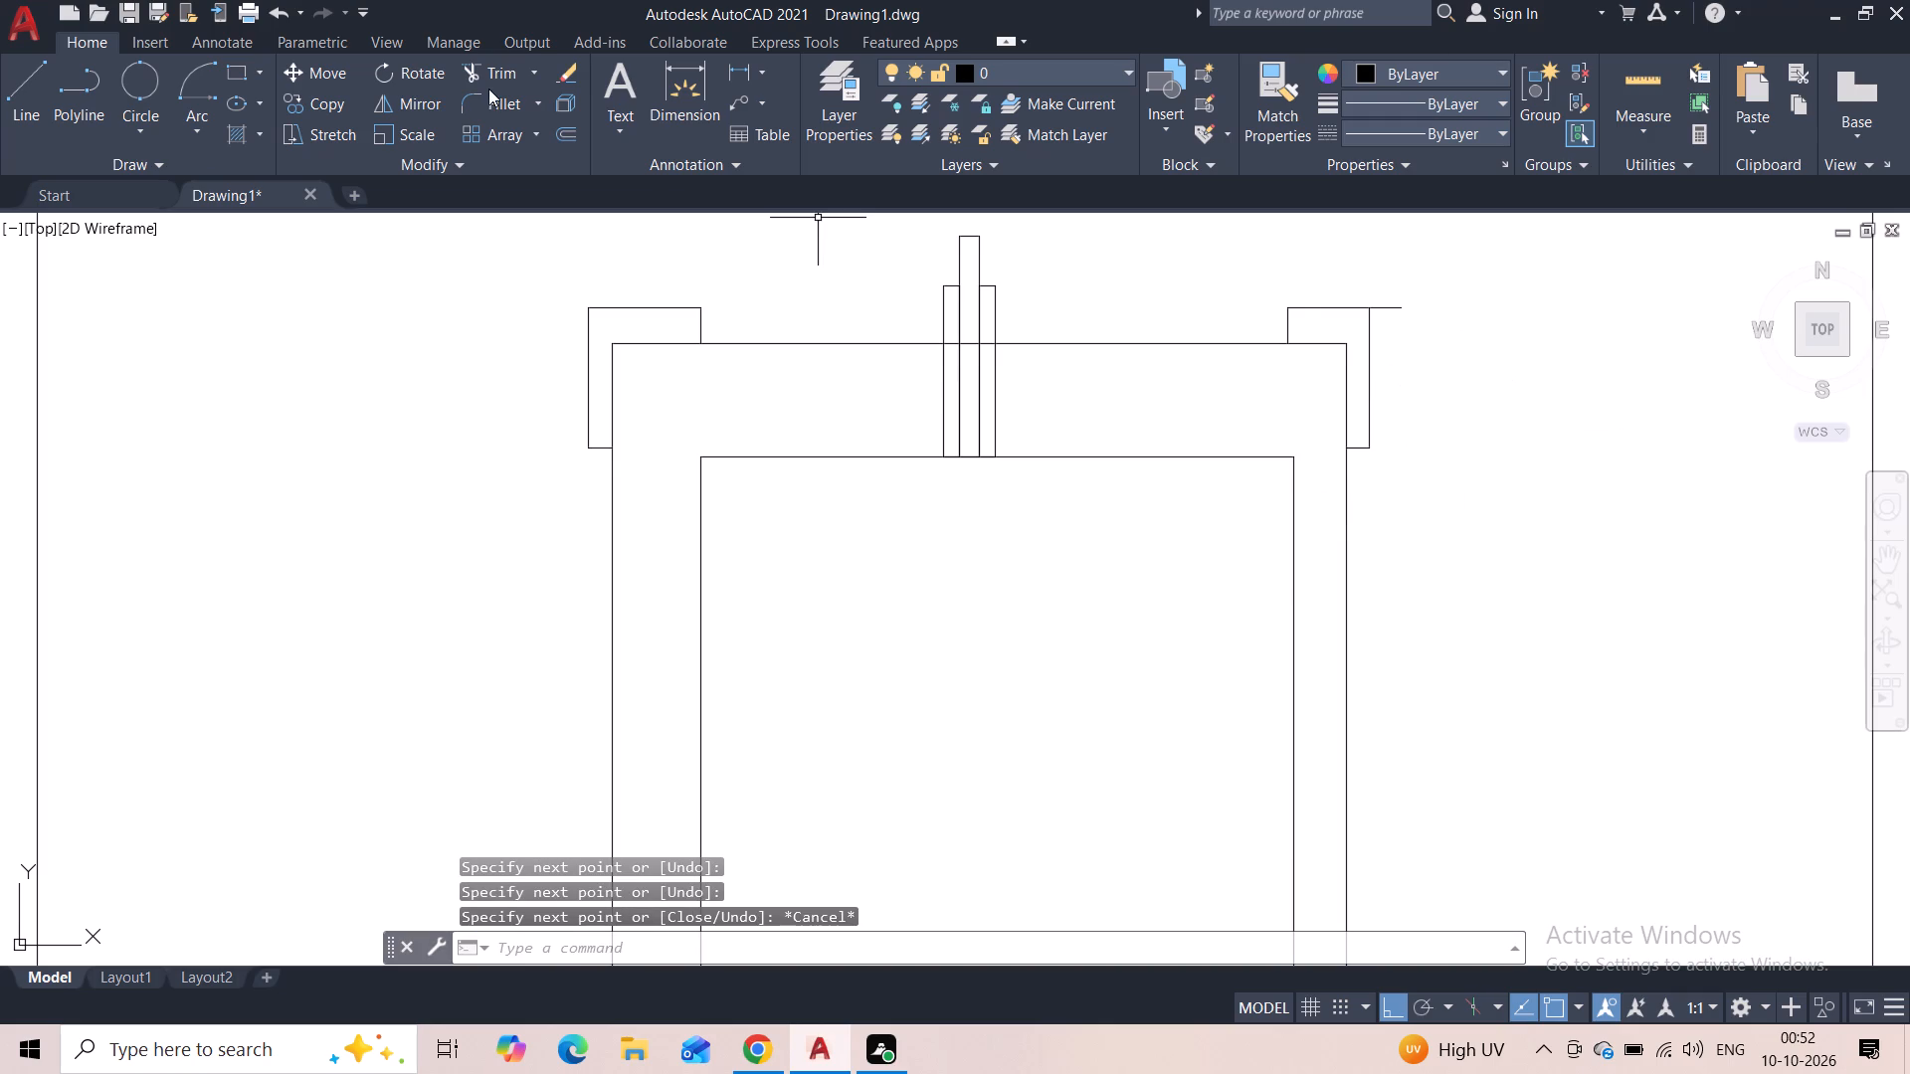
# Trim the top line's overhang beyond the upper-right bracket's outer side.
pyautogui.click(488, 77)
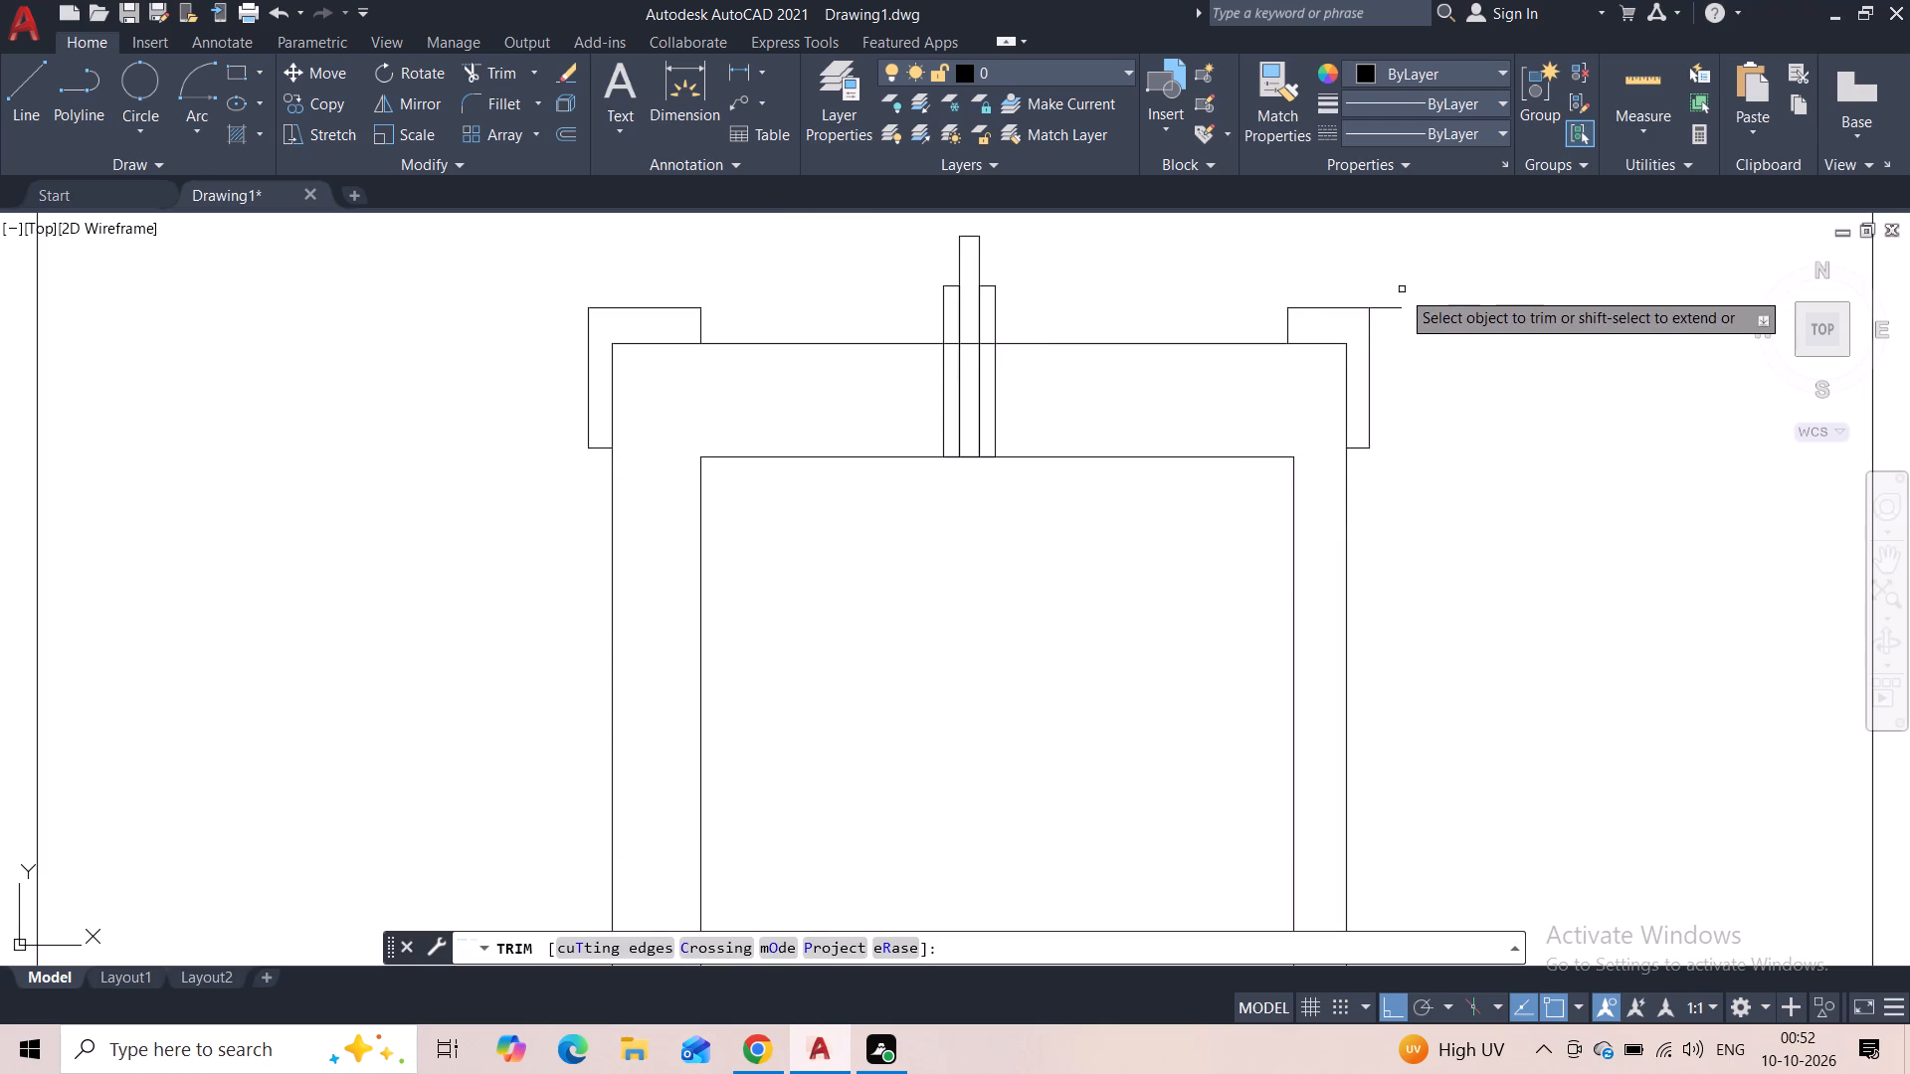
pyautogui.moveTo(1398, 290); pyautogui.dragTo(1387, 330)
pyautogui.press('Escape')
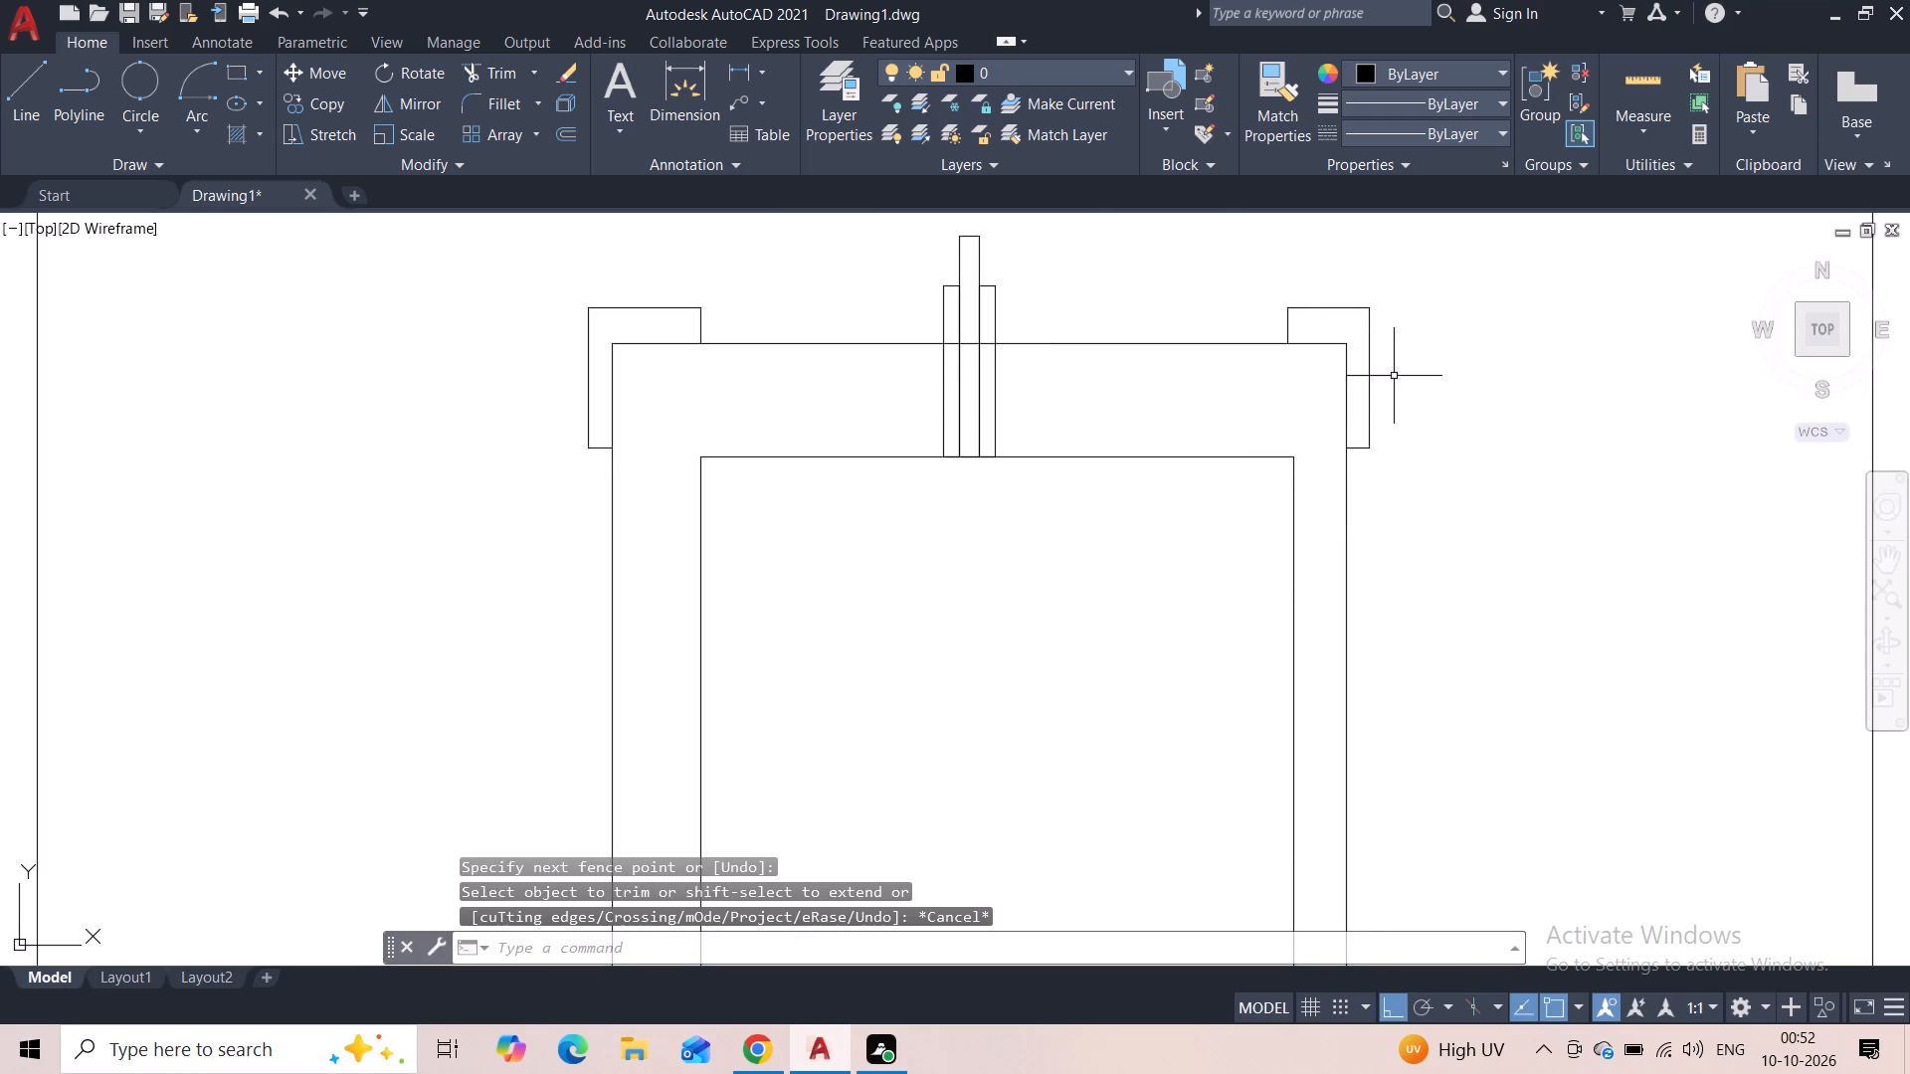
# Start the lower-left corner bracket with a line about 7" down from the window frame's bottom edge and one to the frame's corner.
pyautogui.scroll(-1, 1410, 393)
pyautogui.moveTo(1409, 602); pyautogui.dragTo(1389, 468, button='middle')
pyautogui.scroll(-1, 1384, 493)
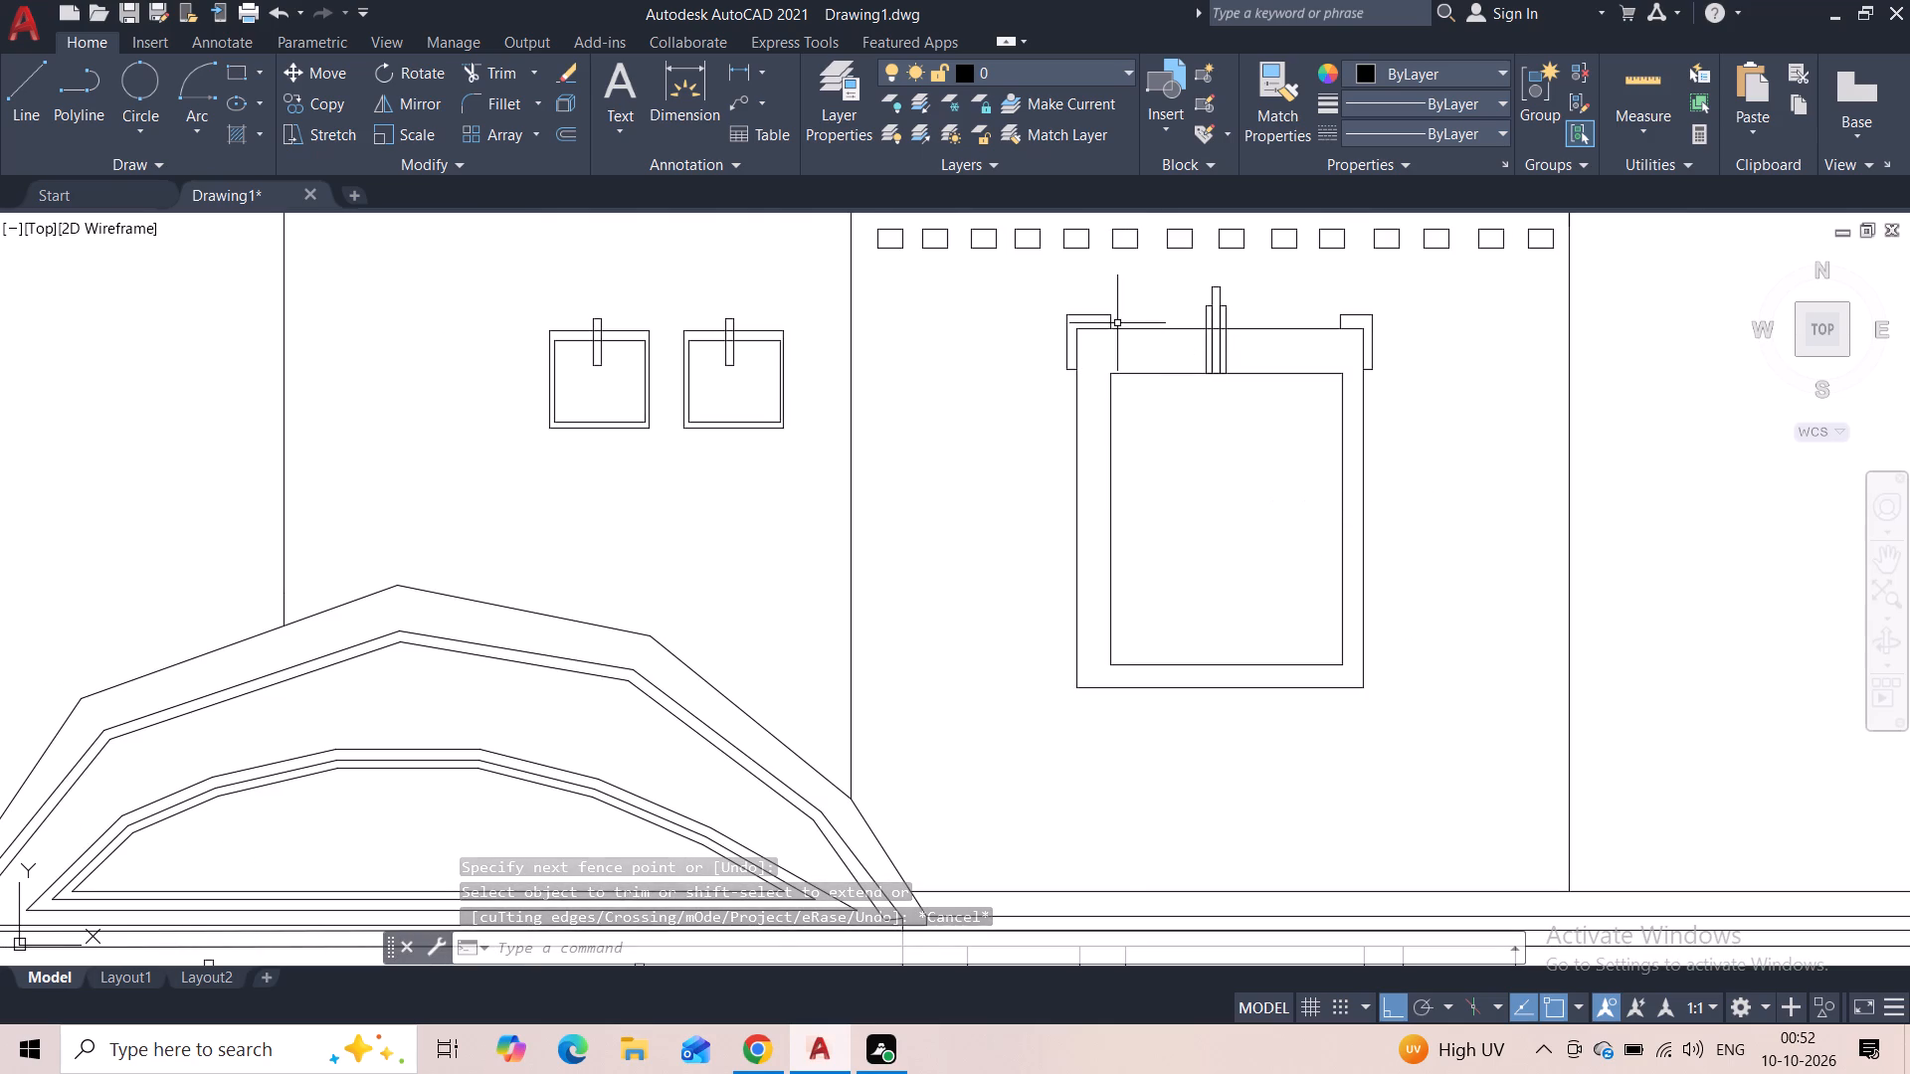
pyautogui.click(42, 99)
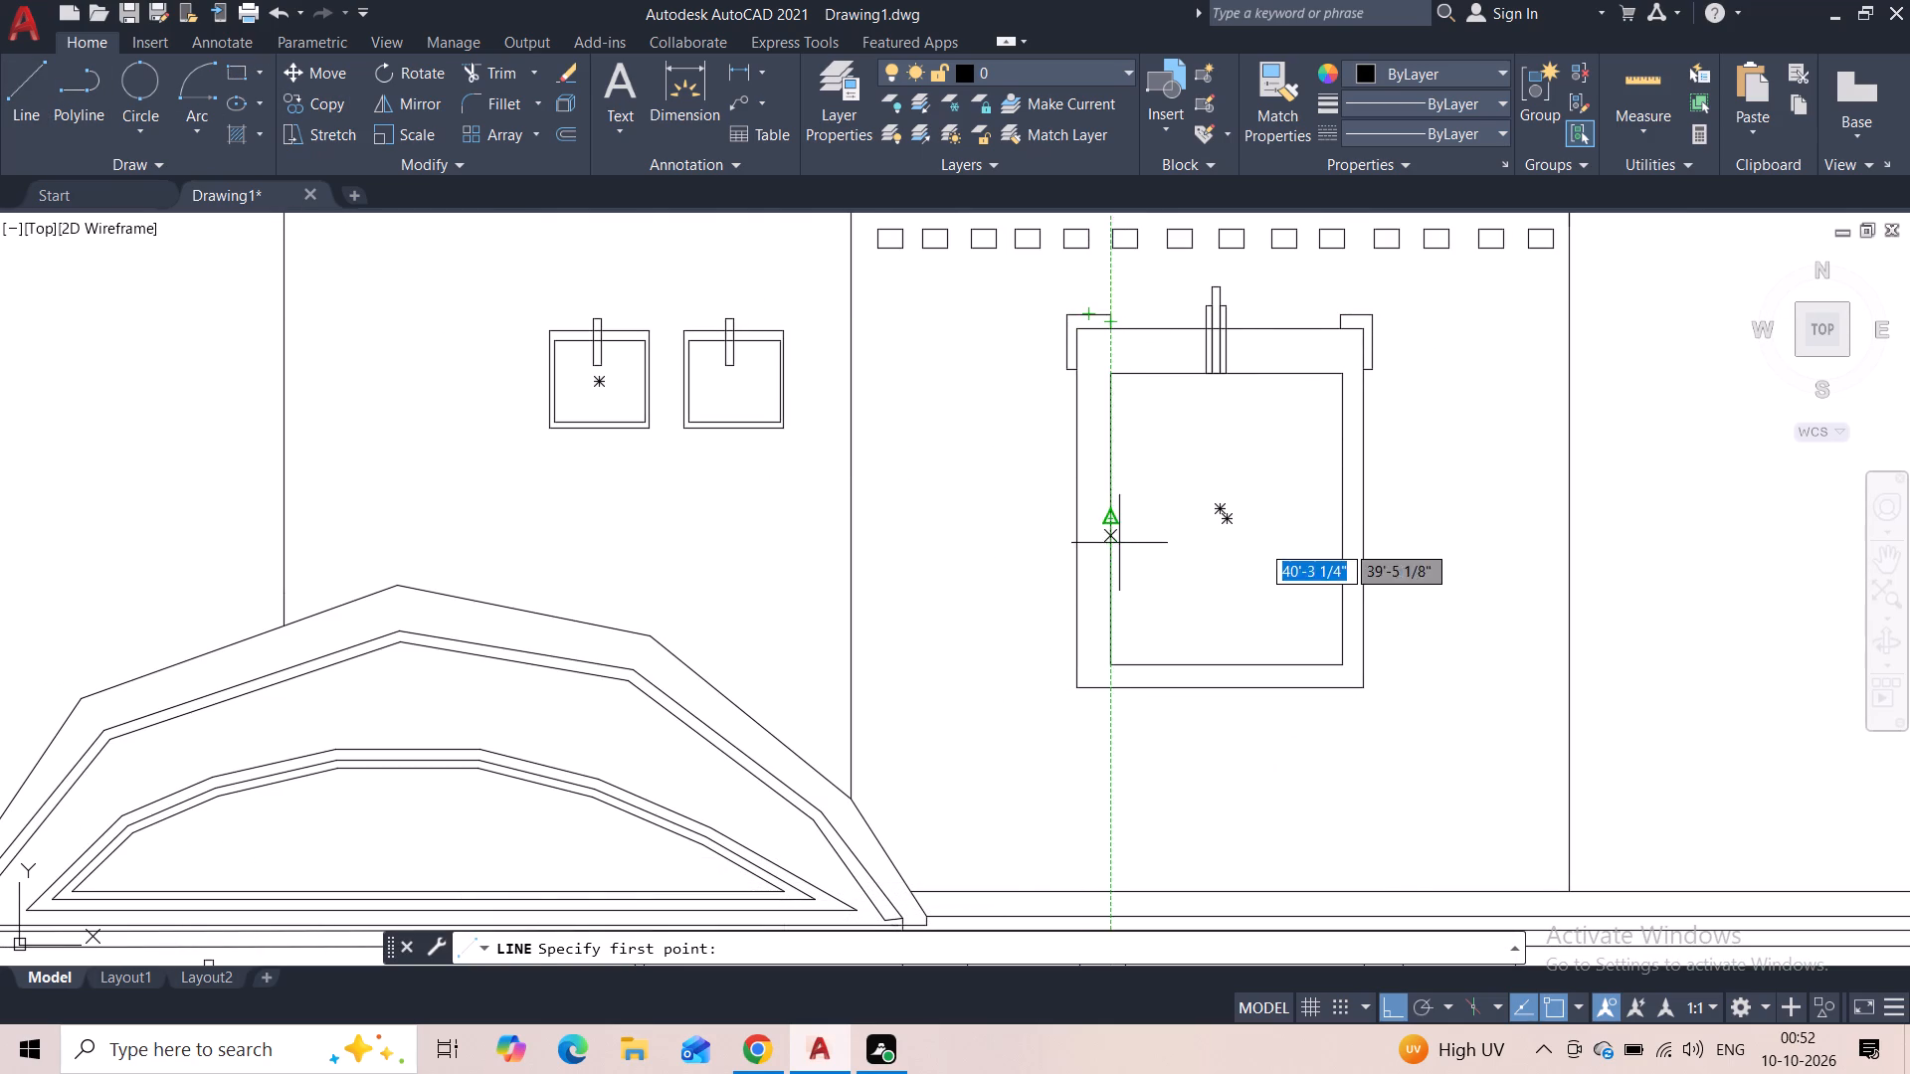
pyautogui.click(1112, 688)
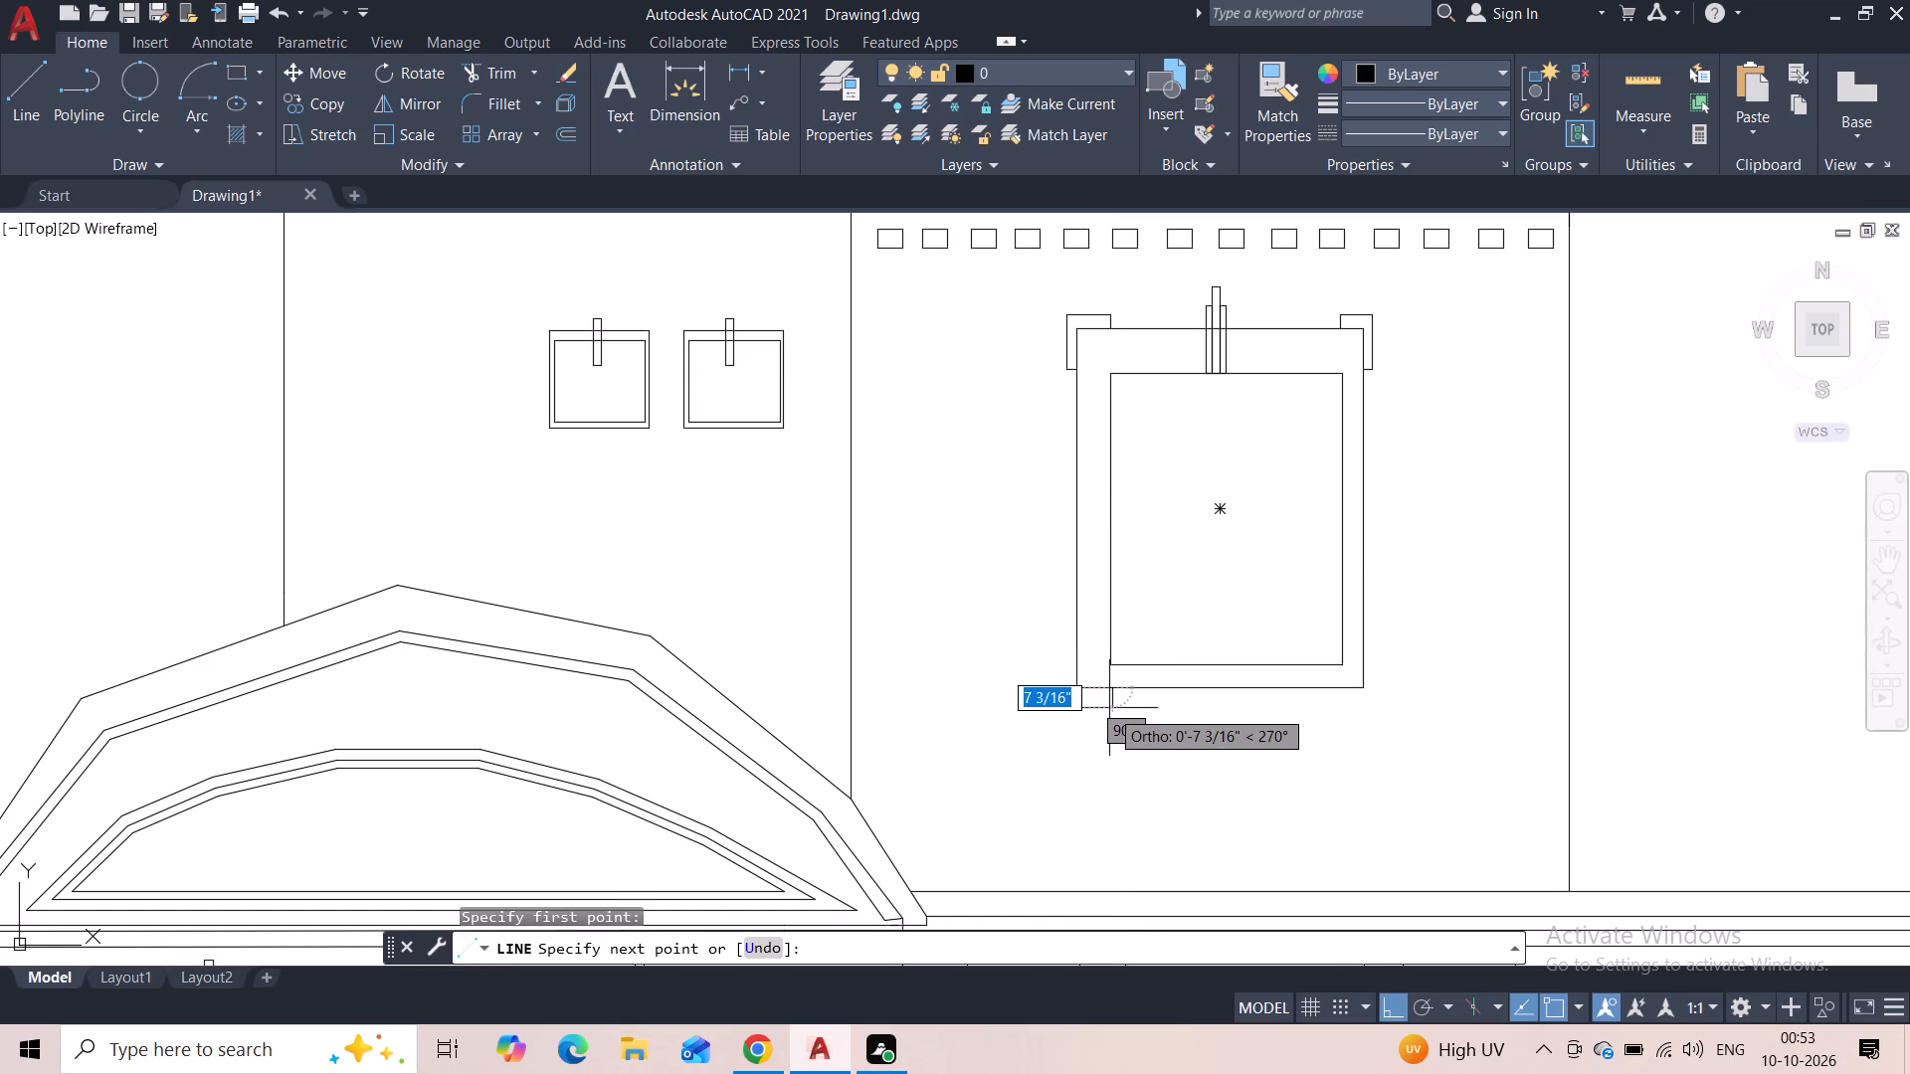
pyautogui.click(1109, 708)
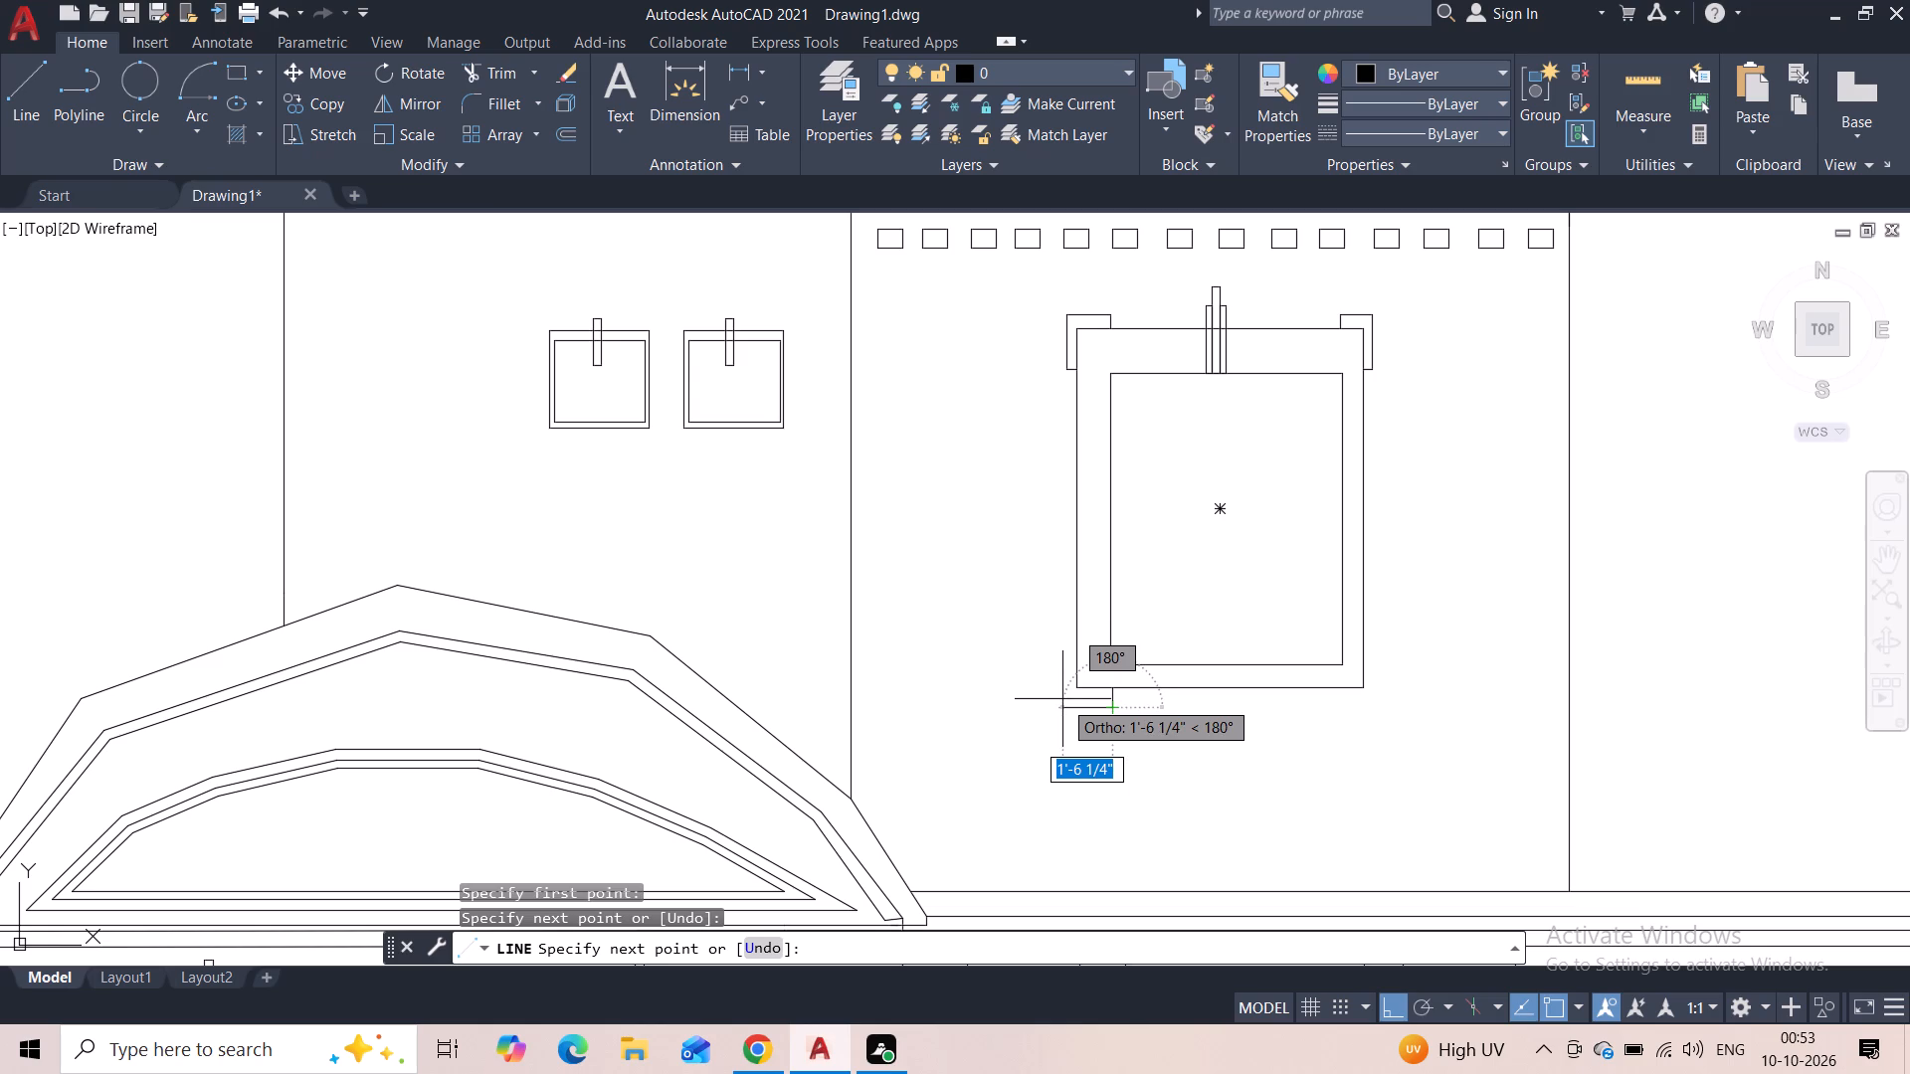
pyautogui.click(1065, 697)
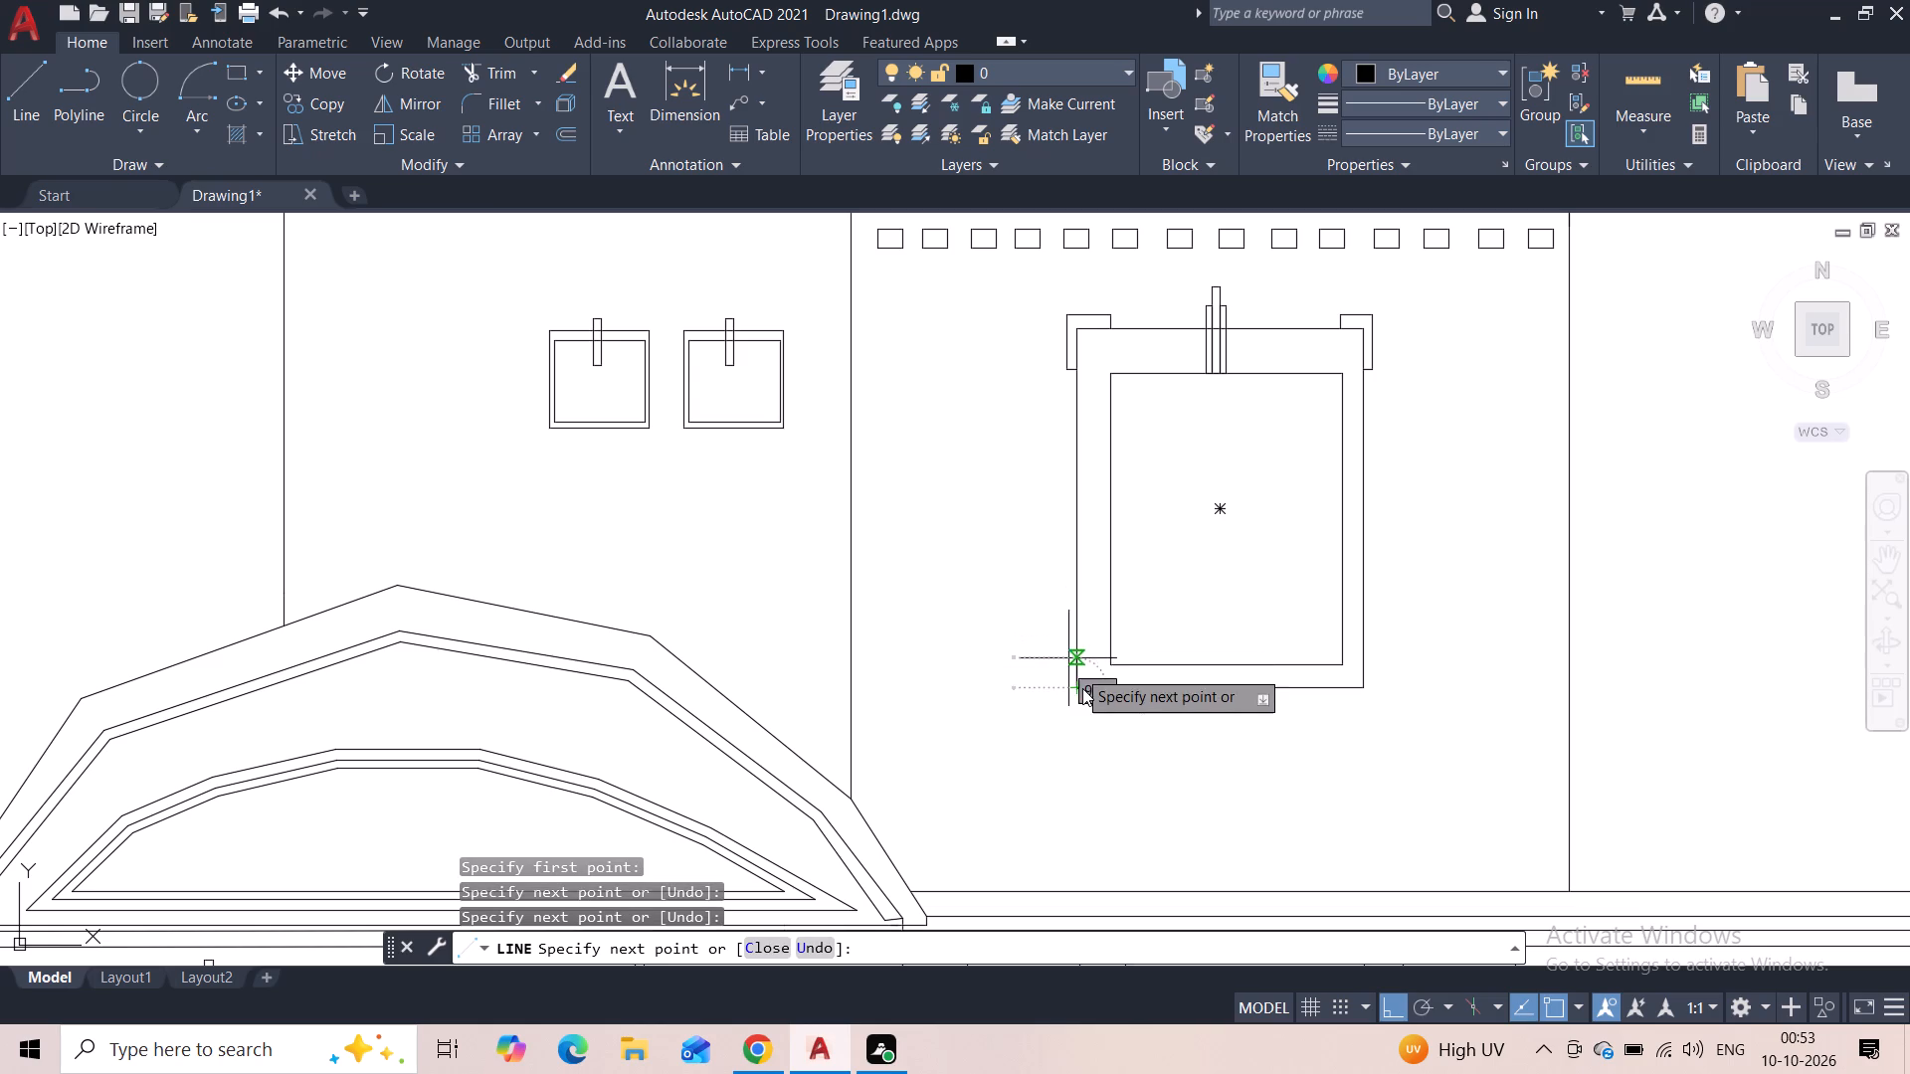
pyautogui.press('Escape')
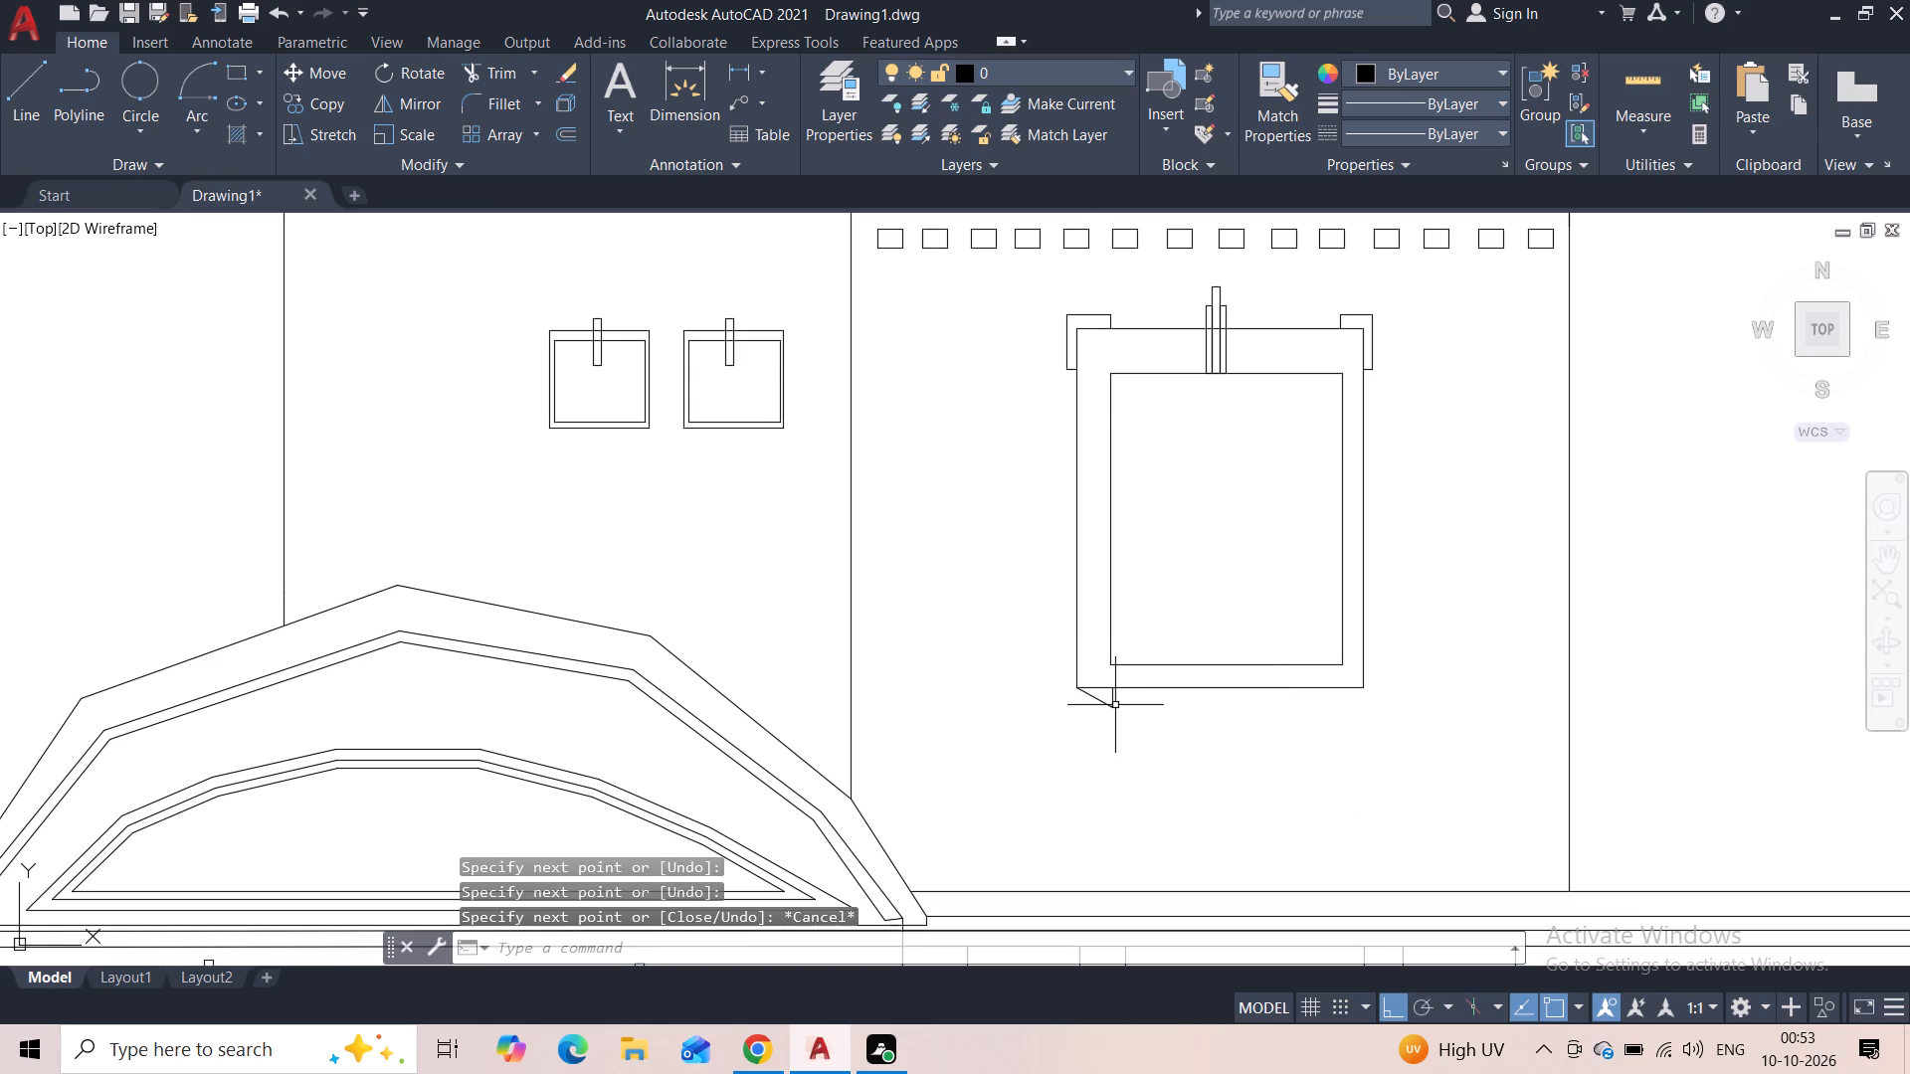
# Draw the lower-left bracket's outline about 1'-6" left from the short vertical's lower end, up past the frame's corner, and back to the frame.
pyautogui.scroll(3, 1115, 705)
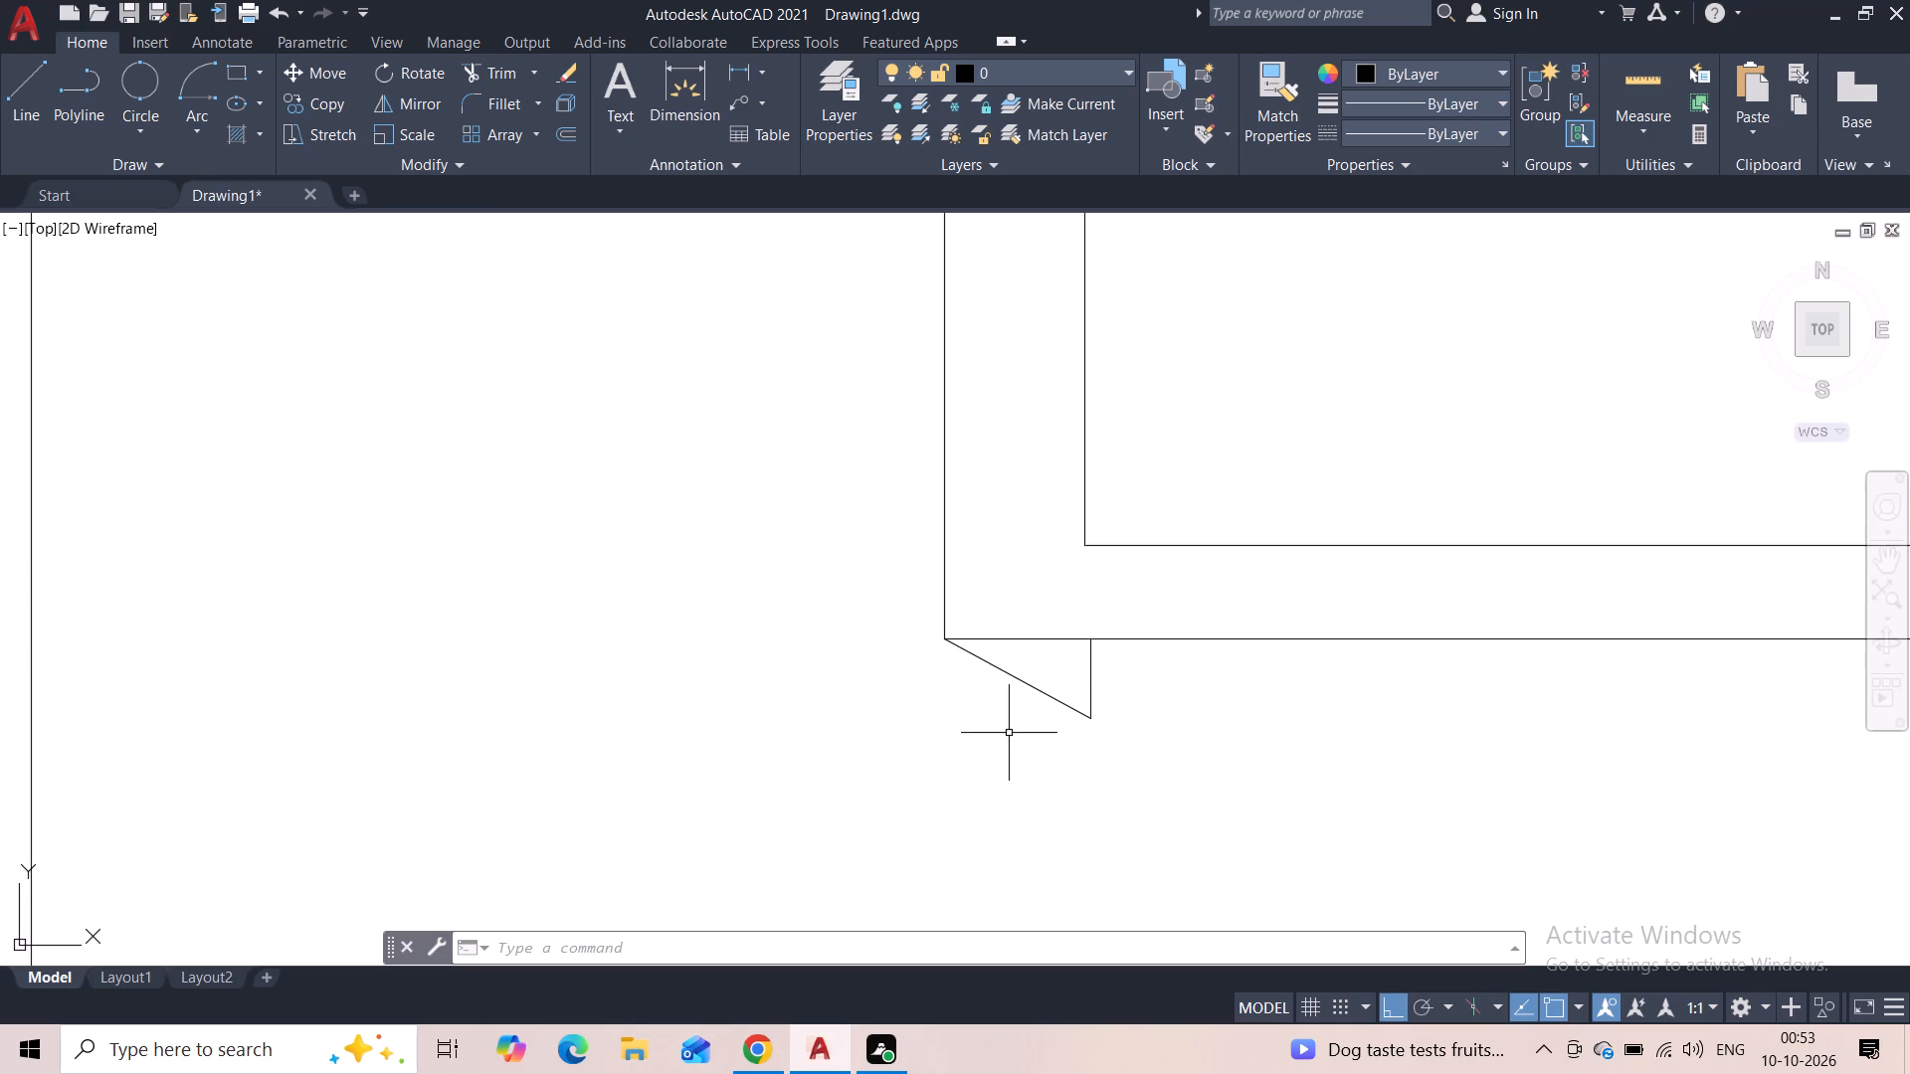
pyautogui.click(28, 113)
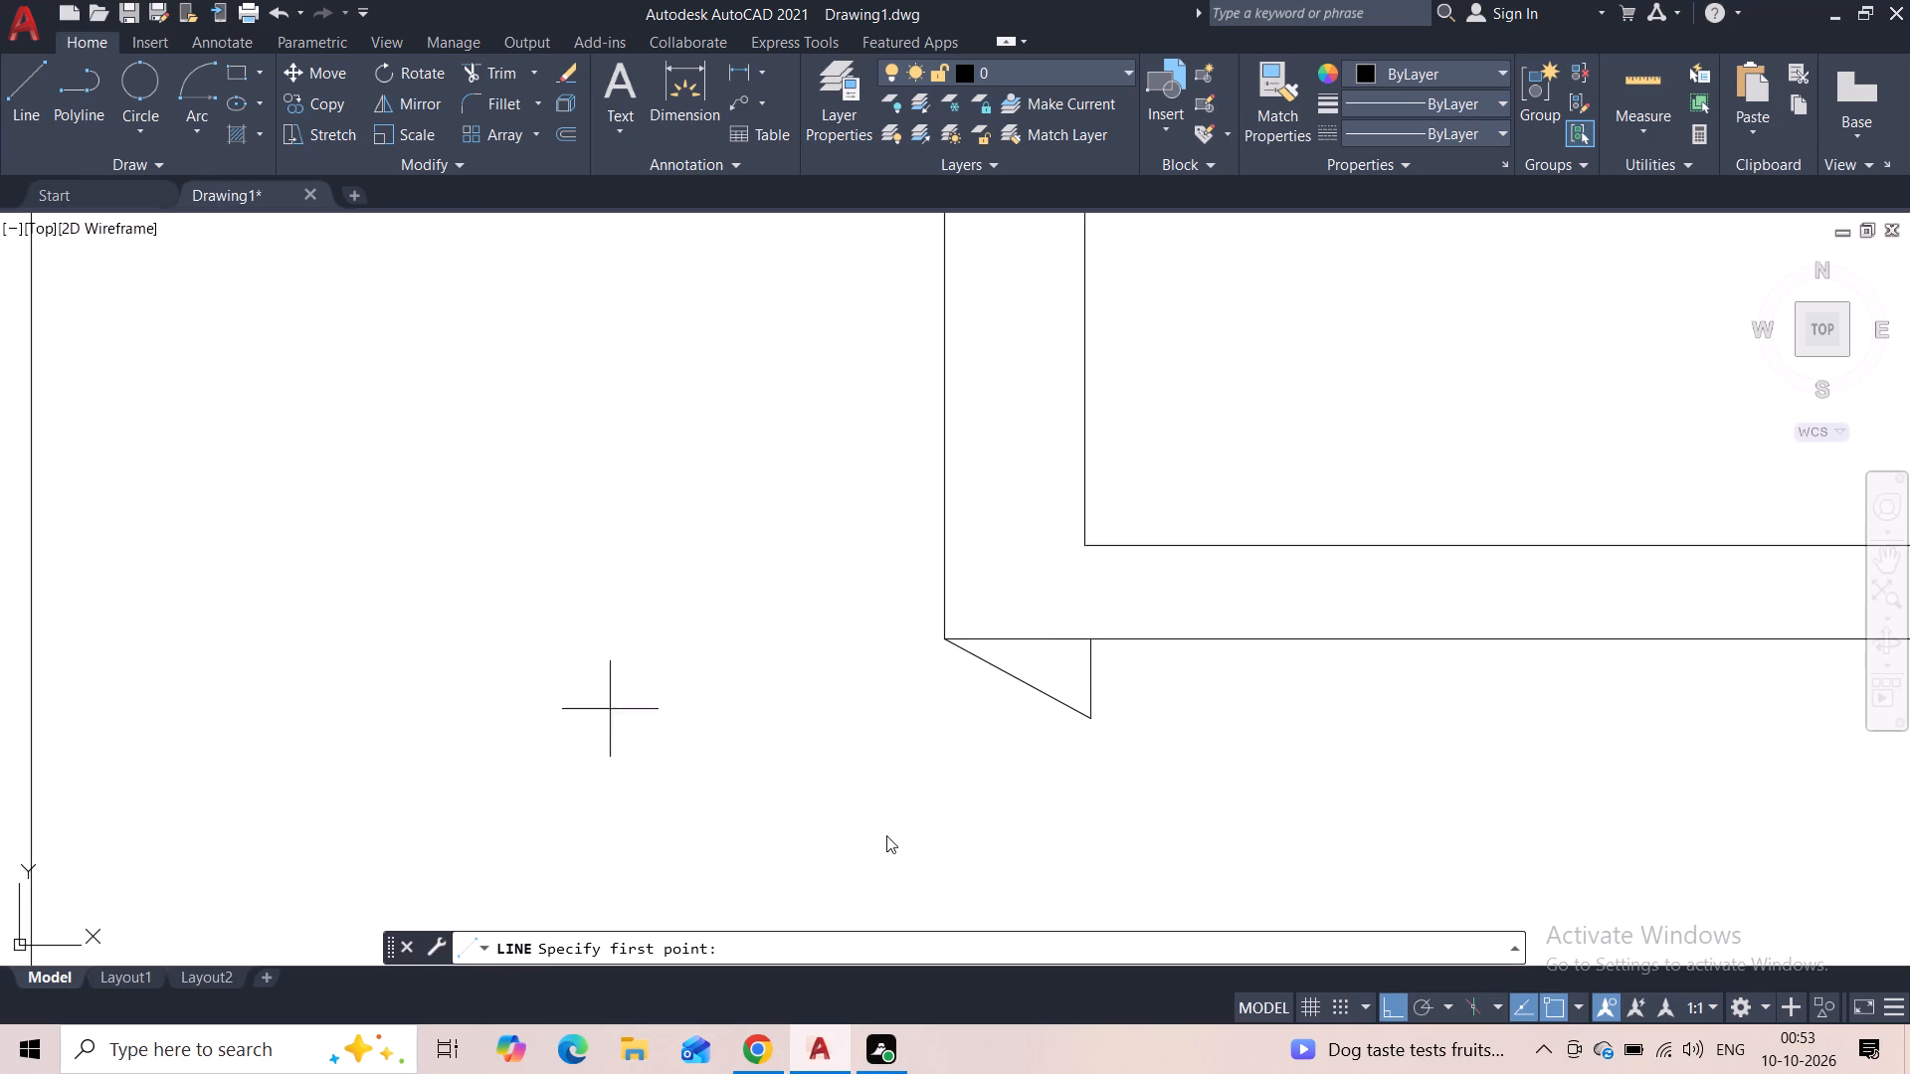
pyautogui.click(1086, 720)
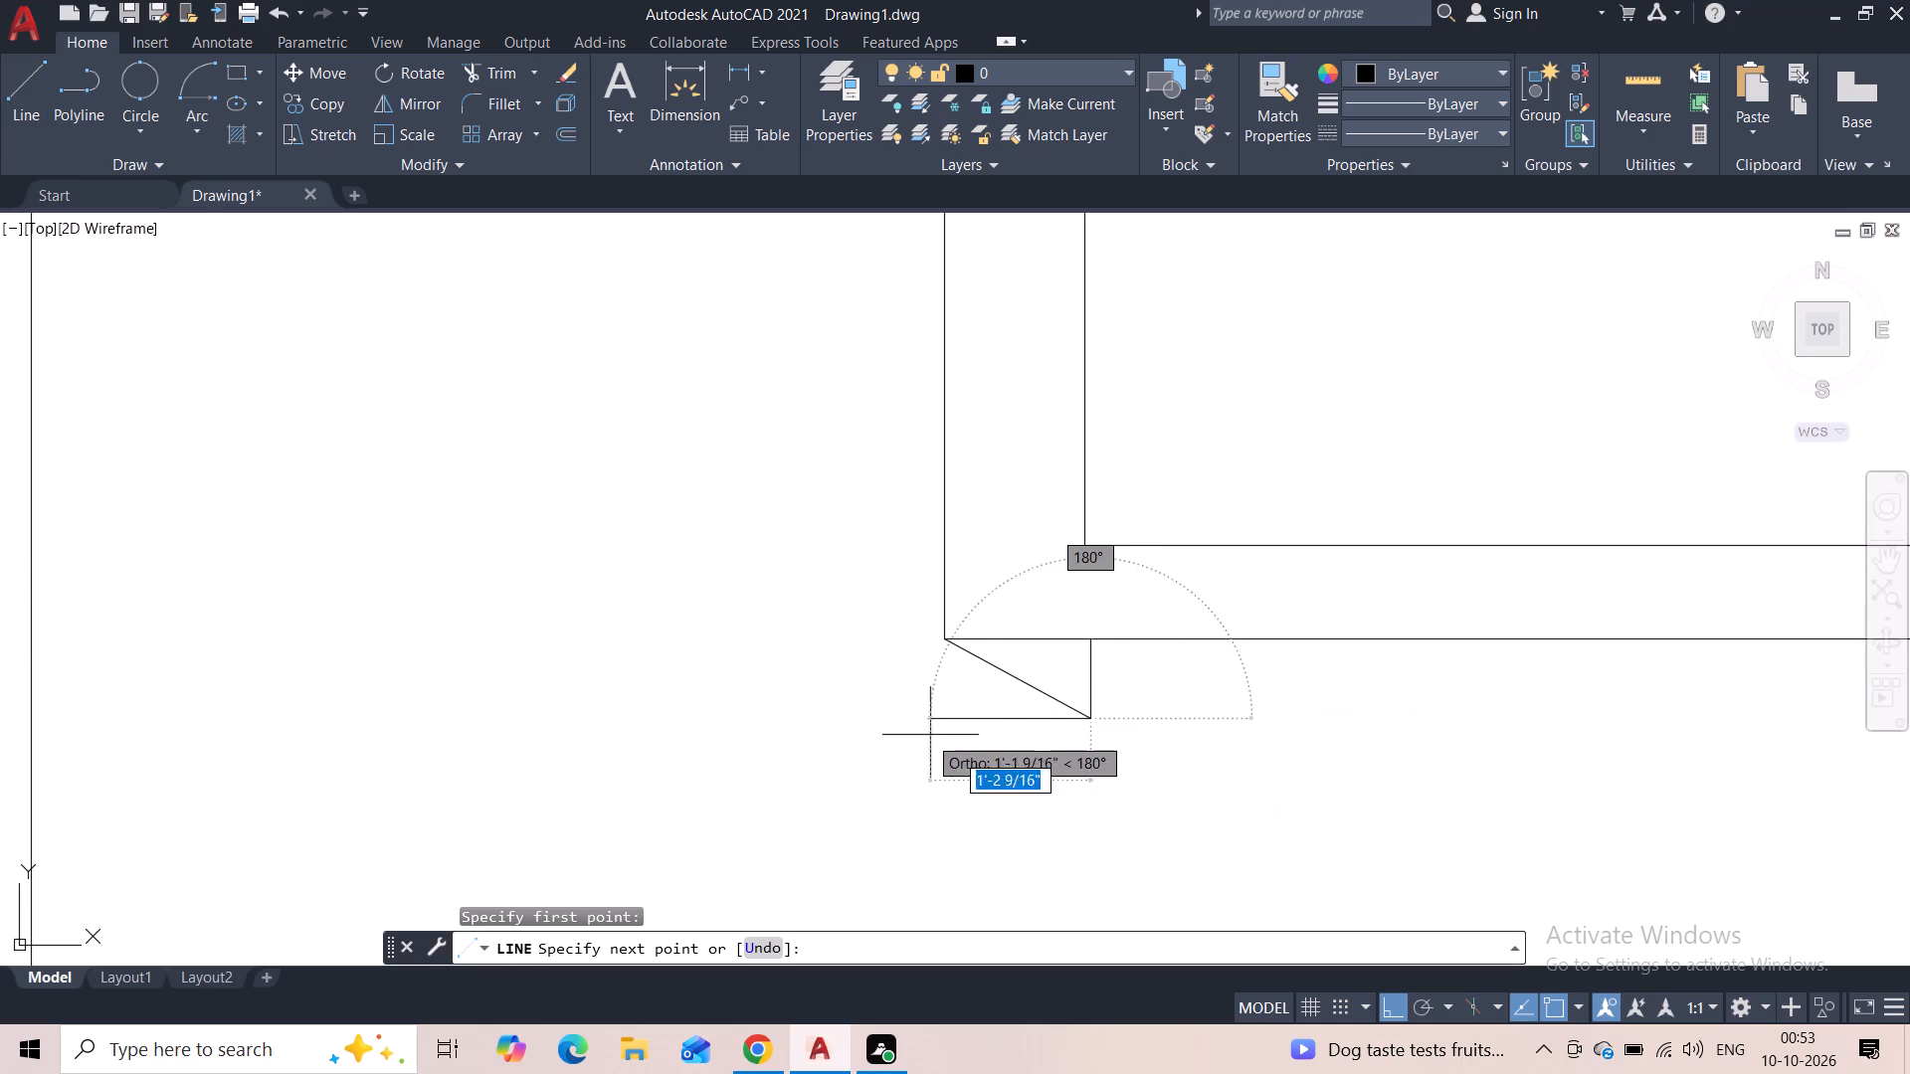
pyautogui.click(891, 737)
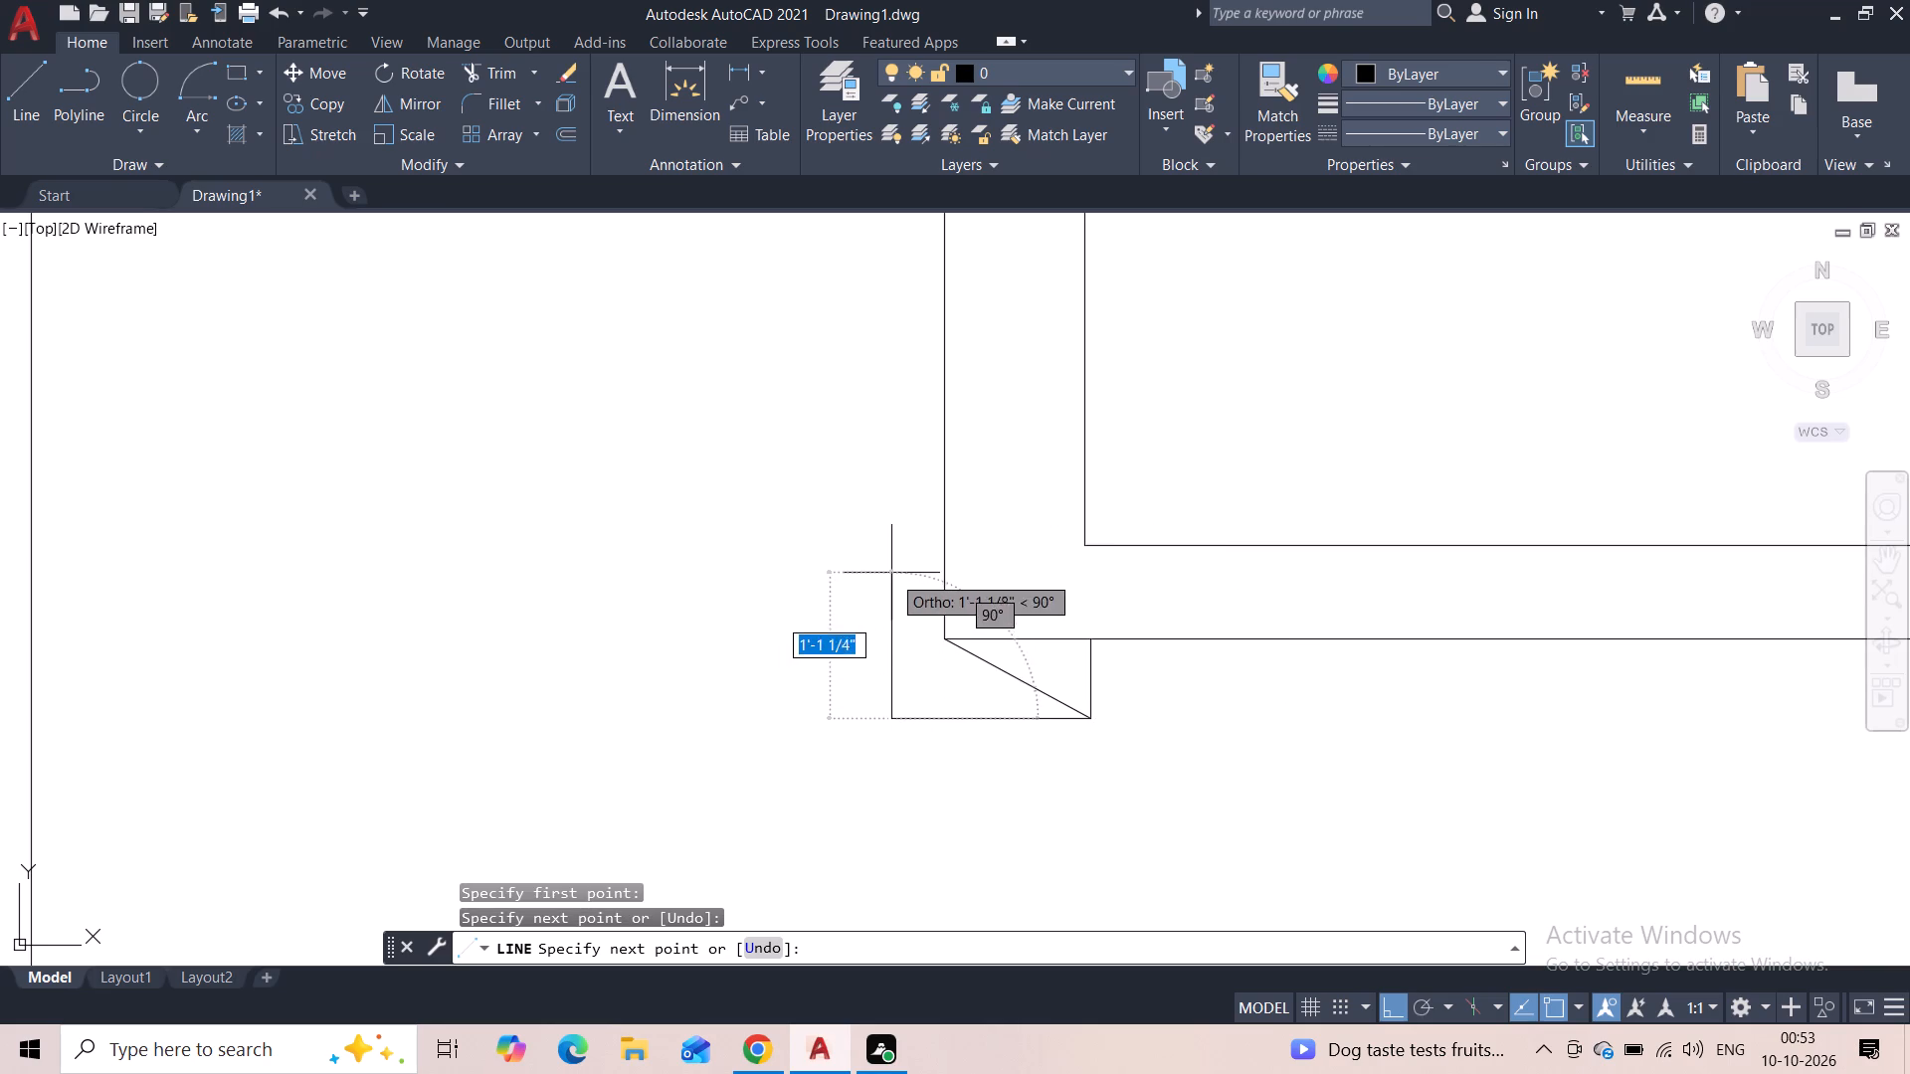
pyautogui.click(895, 538)
pyautogui.click(944, 547)
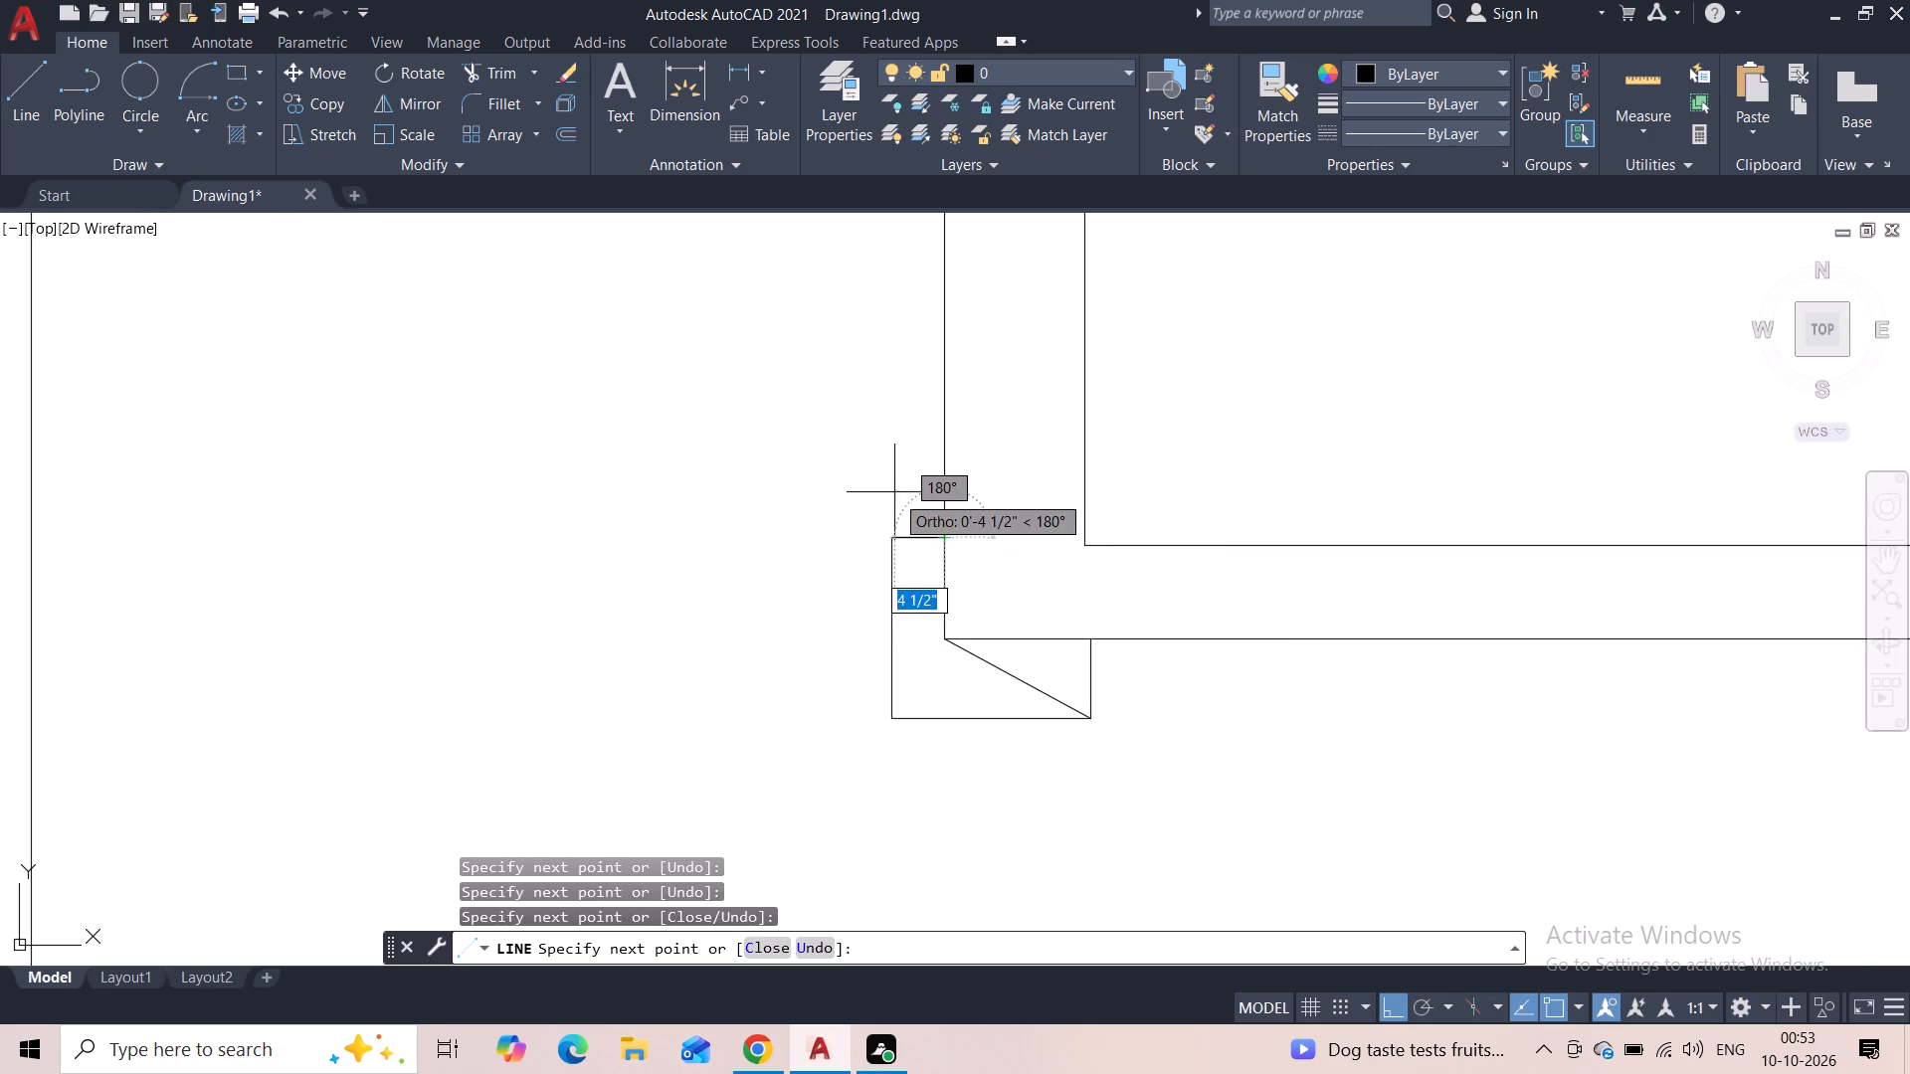
pyautogui.press('Escape')
# Delete the stray diagonal line inside the lower-left corner bracket.
pyautogui.click(1014, 669)
pyautogui.click(1007, 671)
pyautogui.click(995, 676)
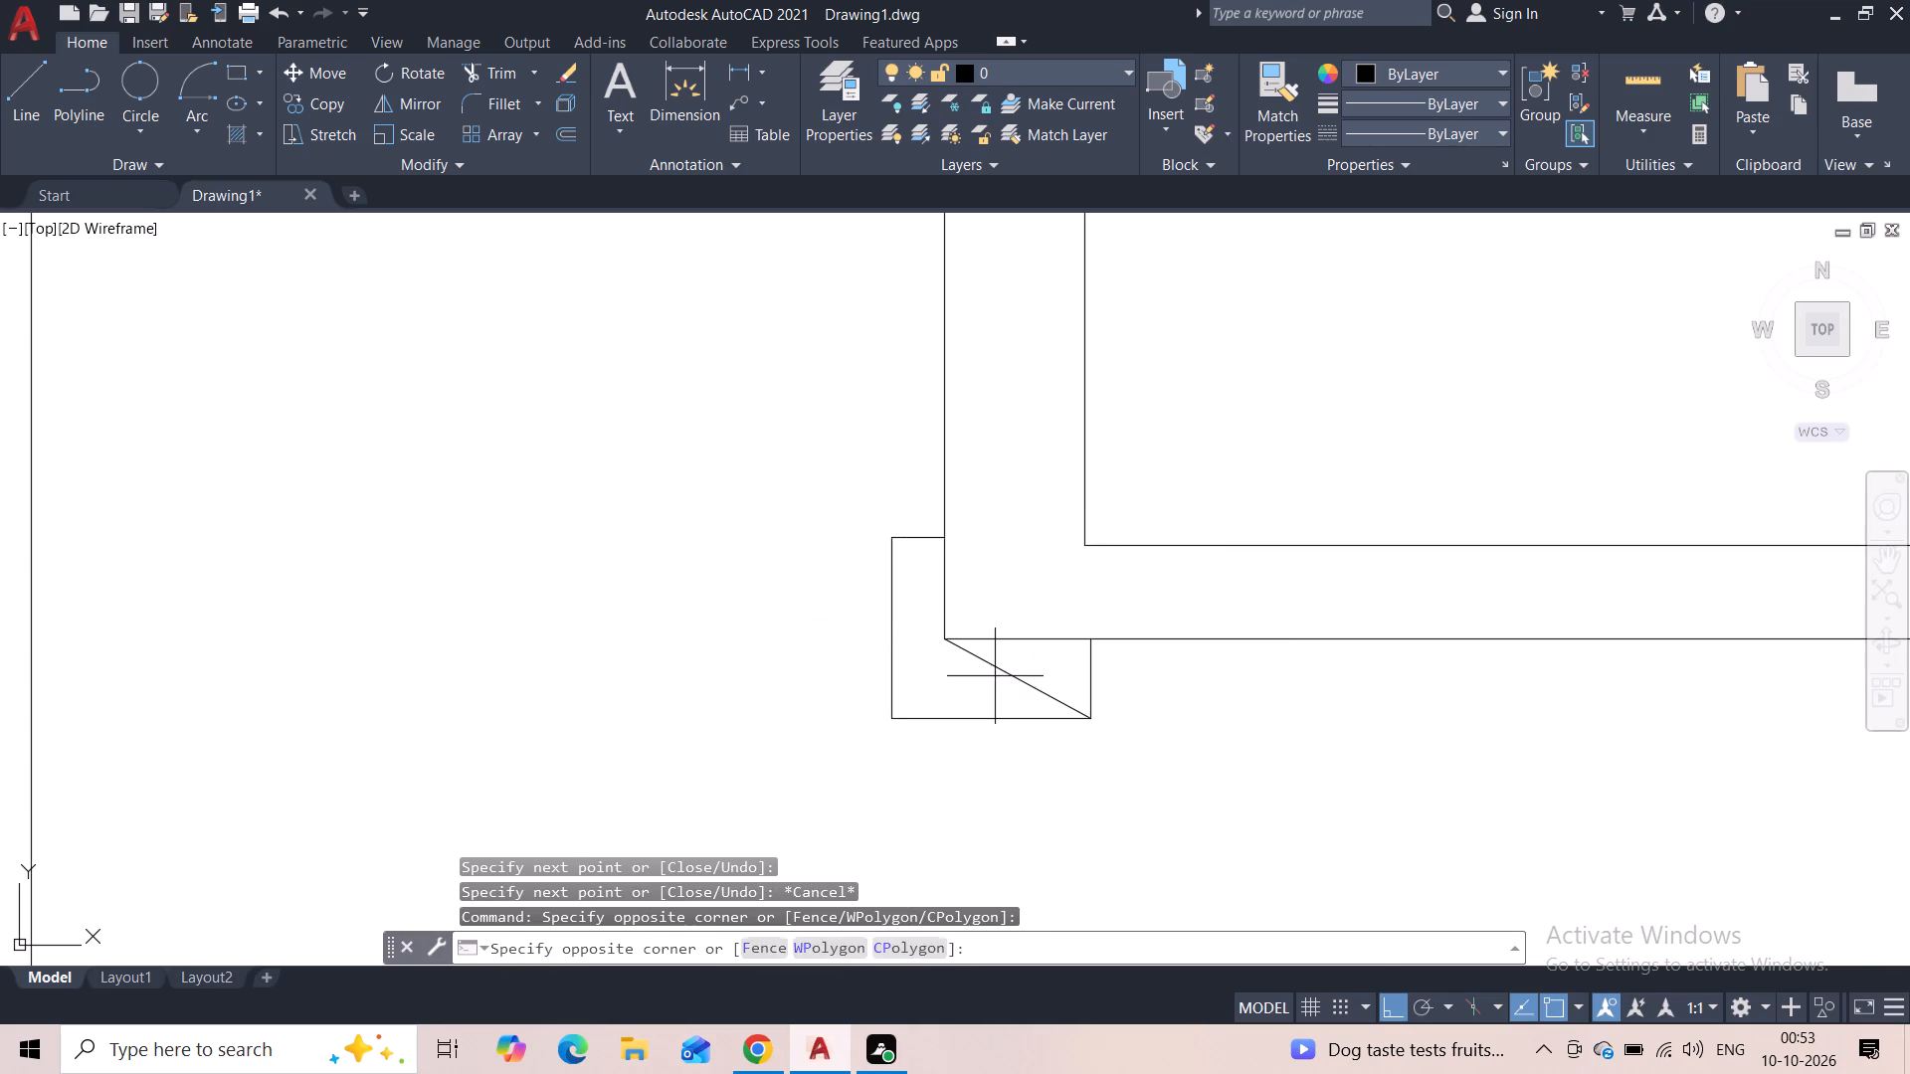
pyautogui.click(998, 670)
pyautogui.click(999, 670)
pyautogui.click(999, 670)
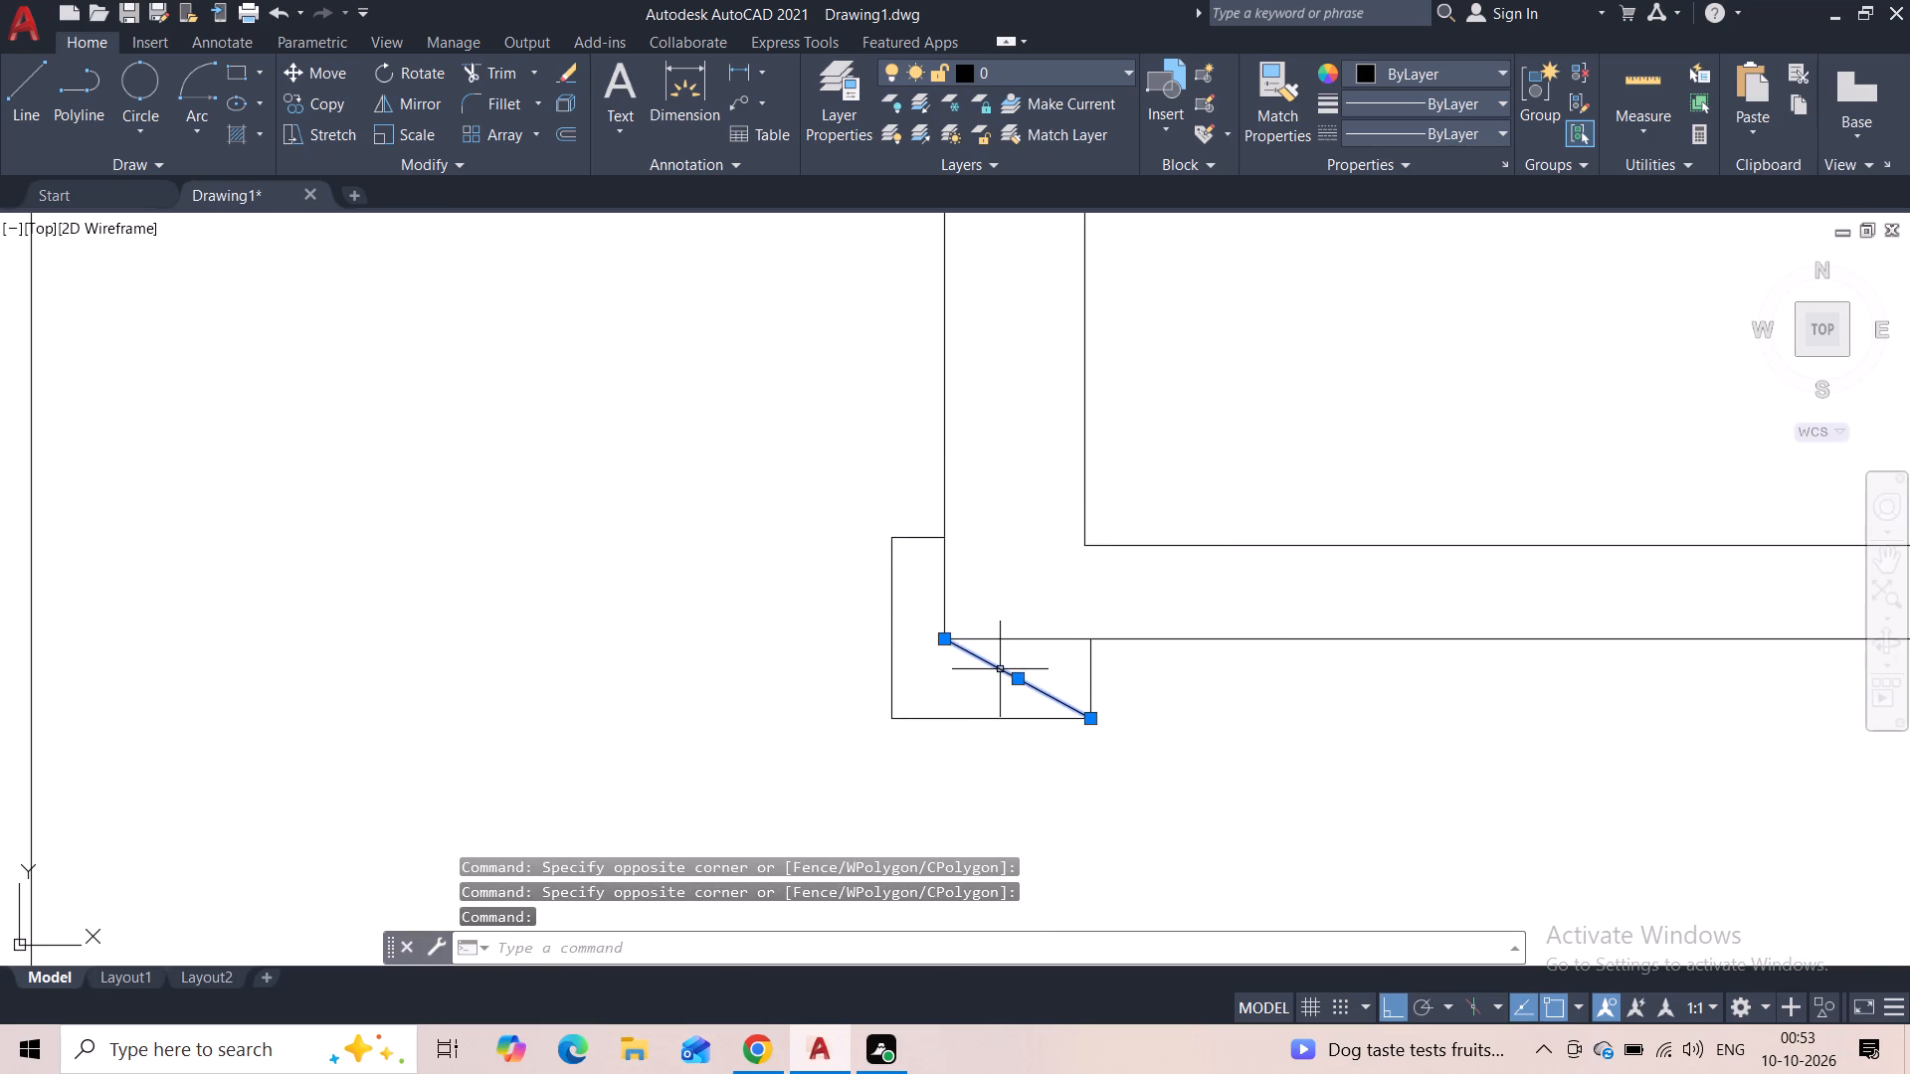
pyautogui.press('Delete')
# Draw a horizontal line about 1'-6" long across the lower-left bracket, from the short vertical's midpoint to the bracket's outer side.
pyautogui.scroll(-4, 1000, 669)
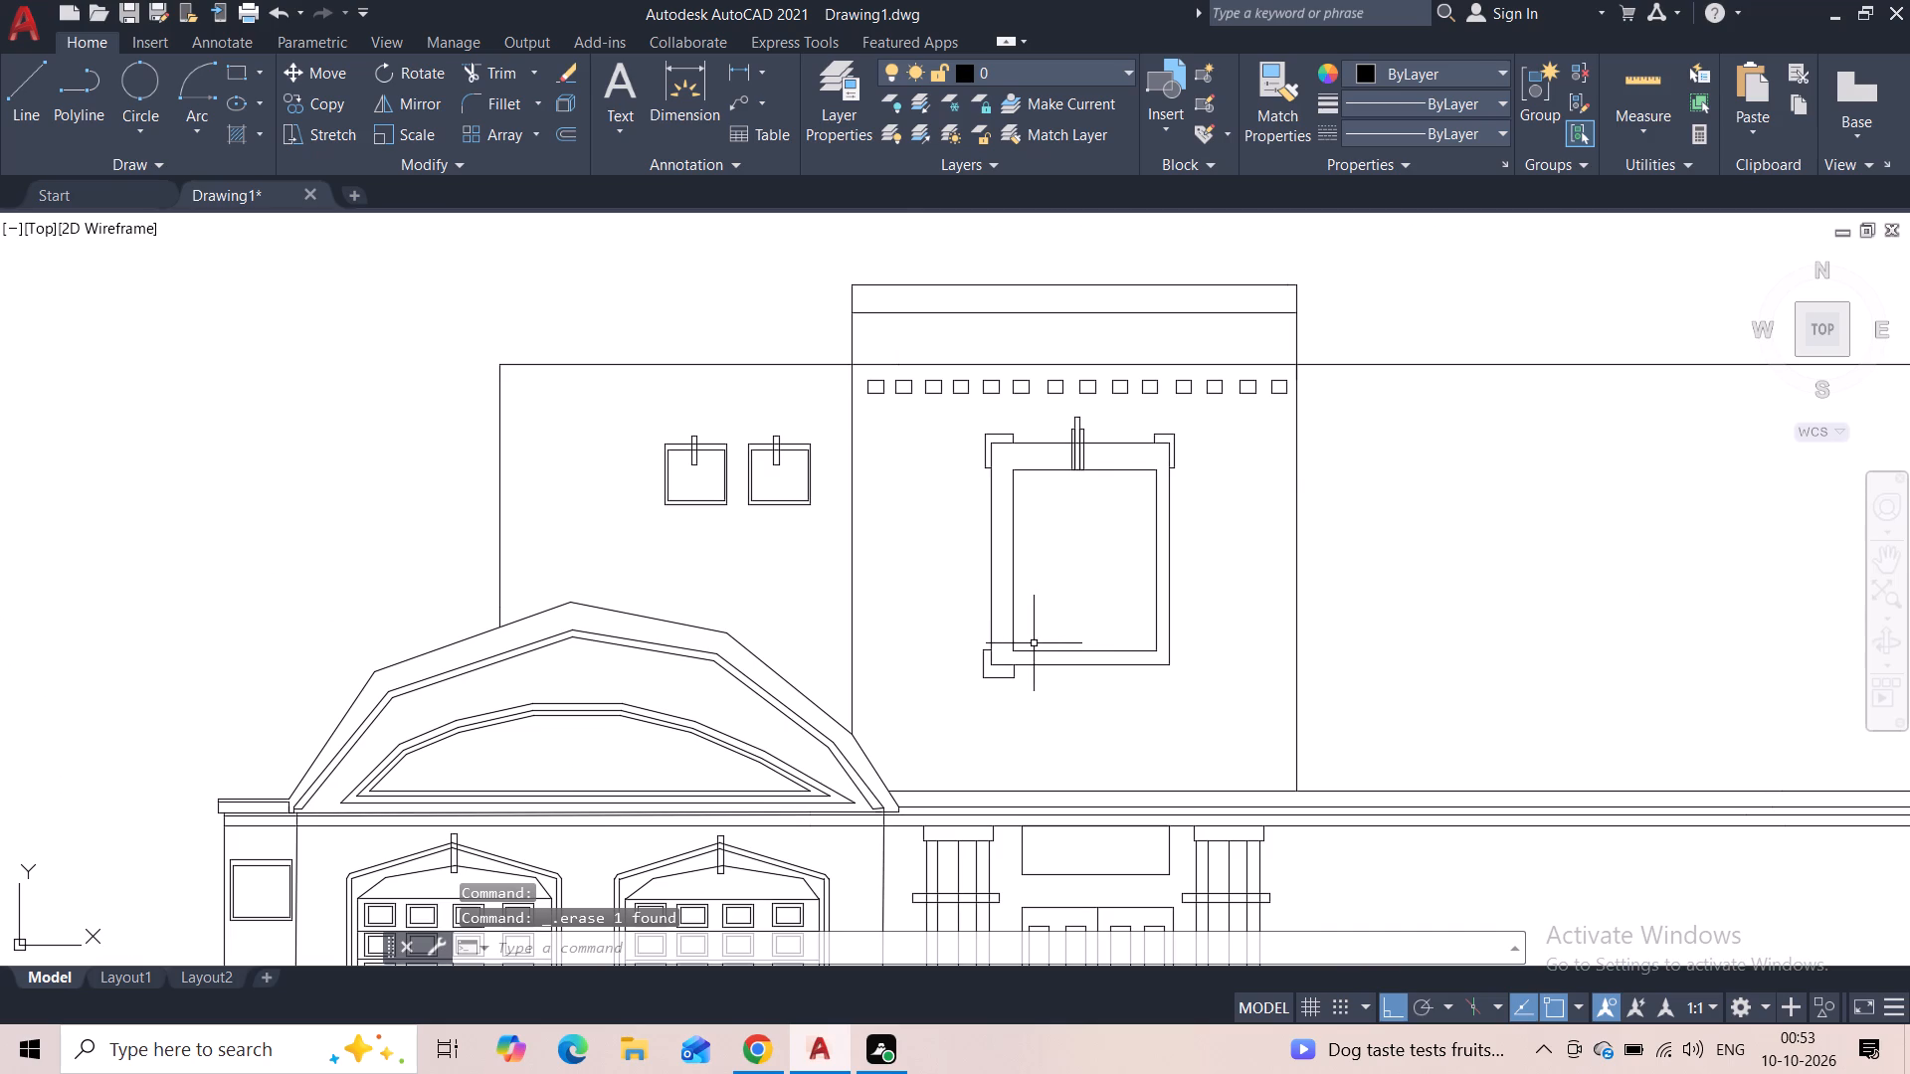
pyautogui.scroll(3, 991, 688)
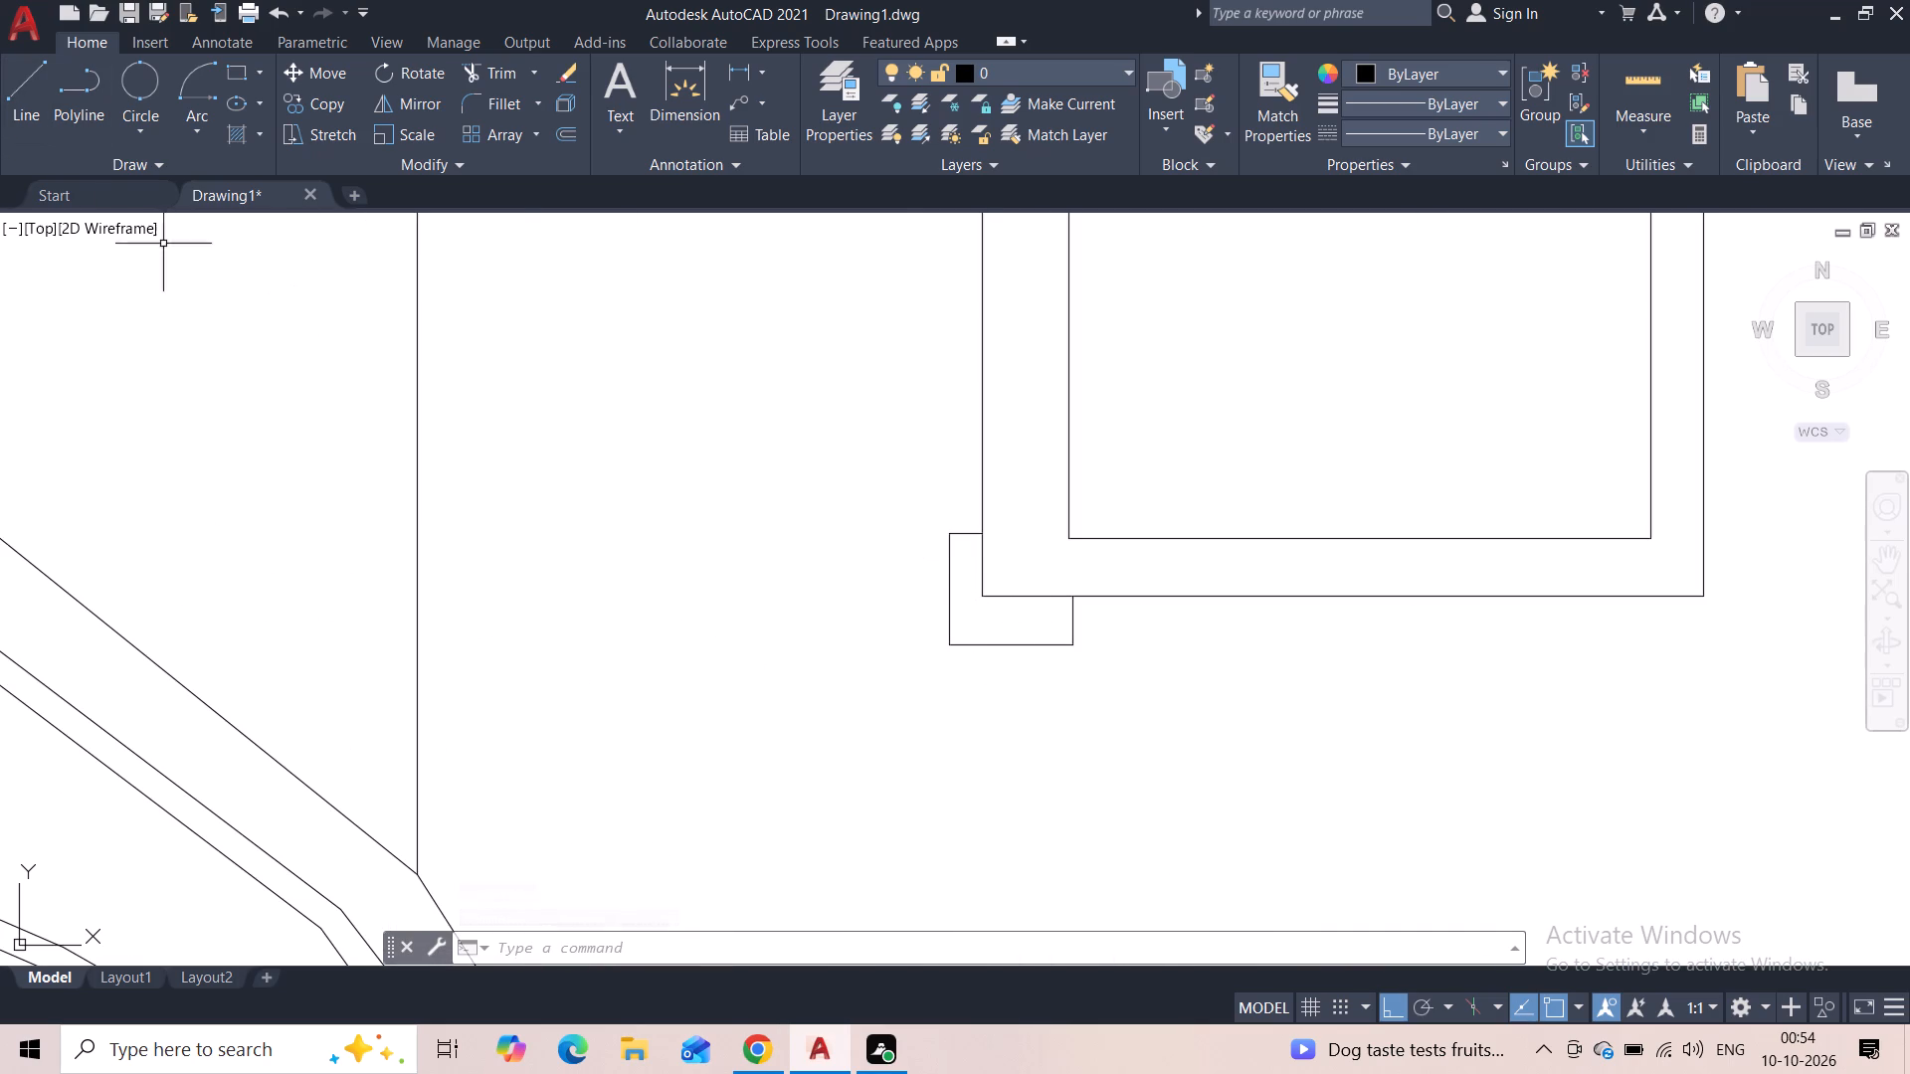
pyautogui.click(28, 100)
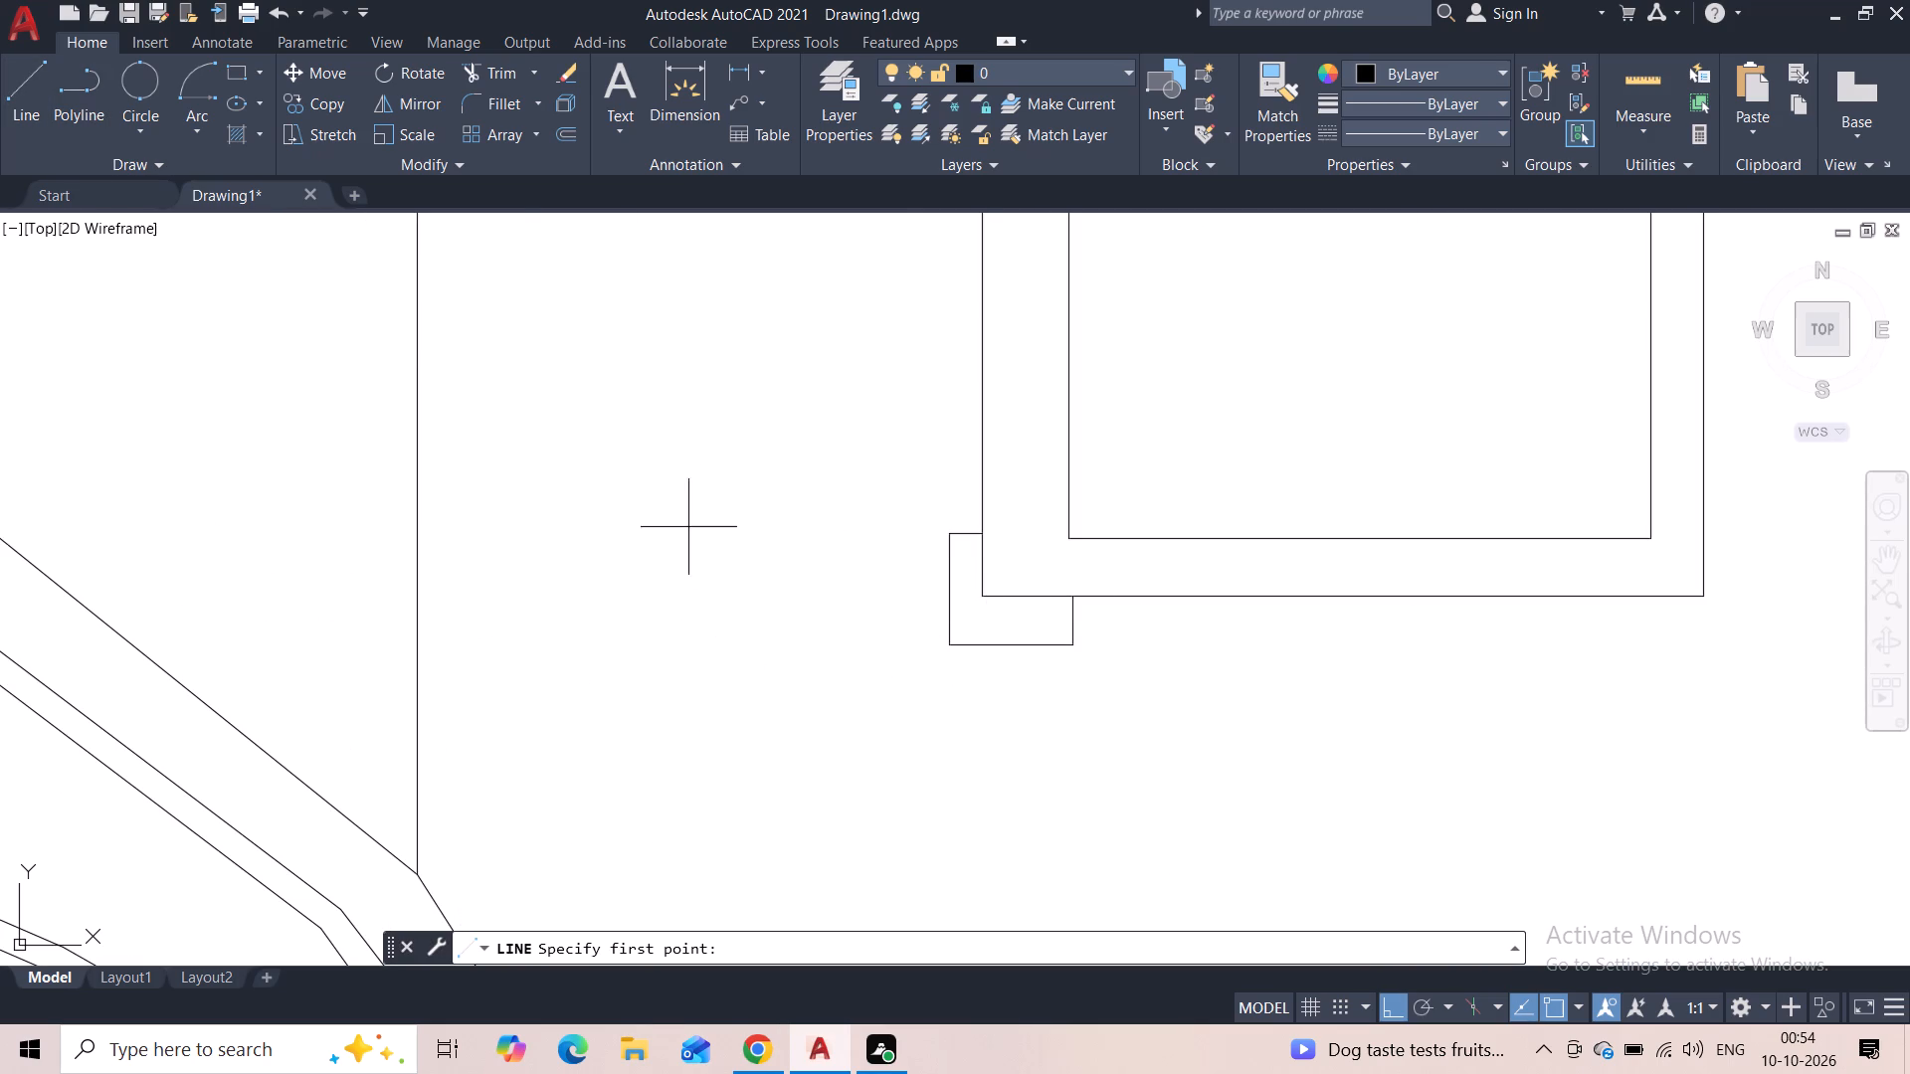
pyautogui.click(1078, 624)
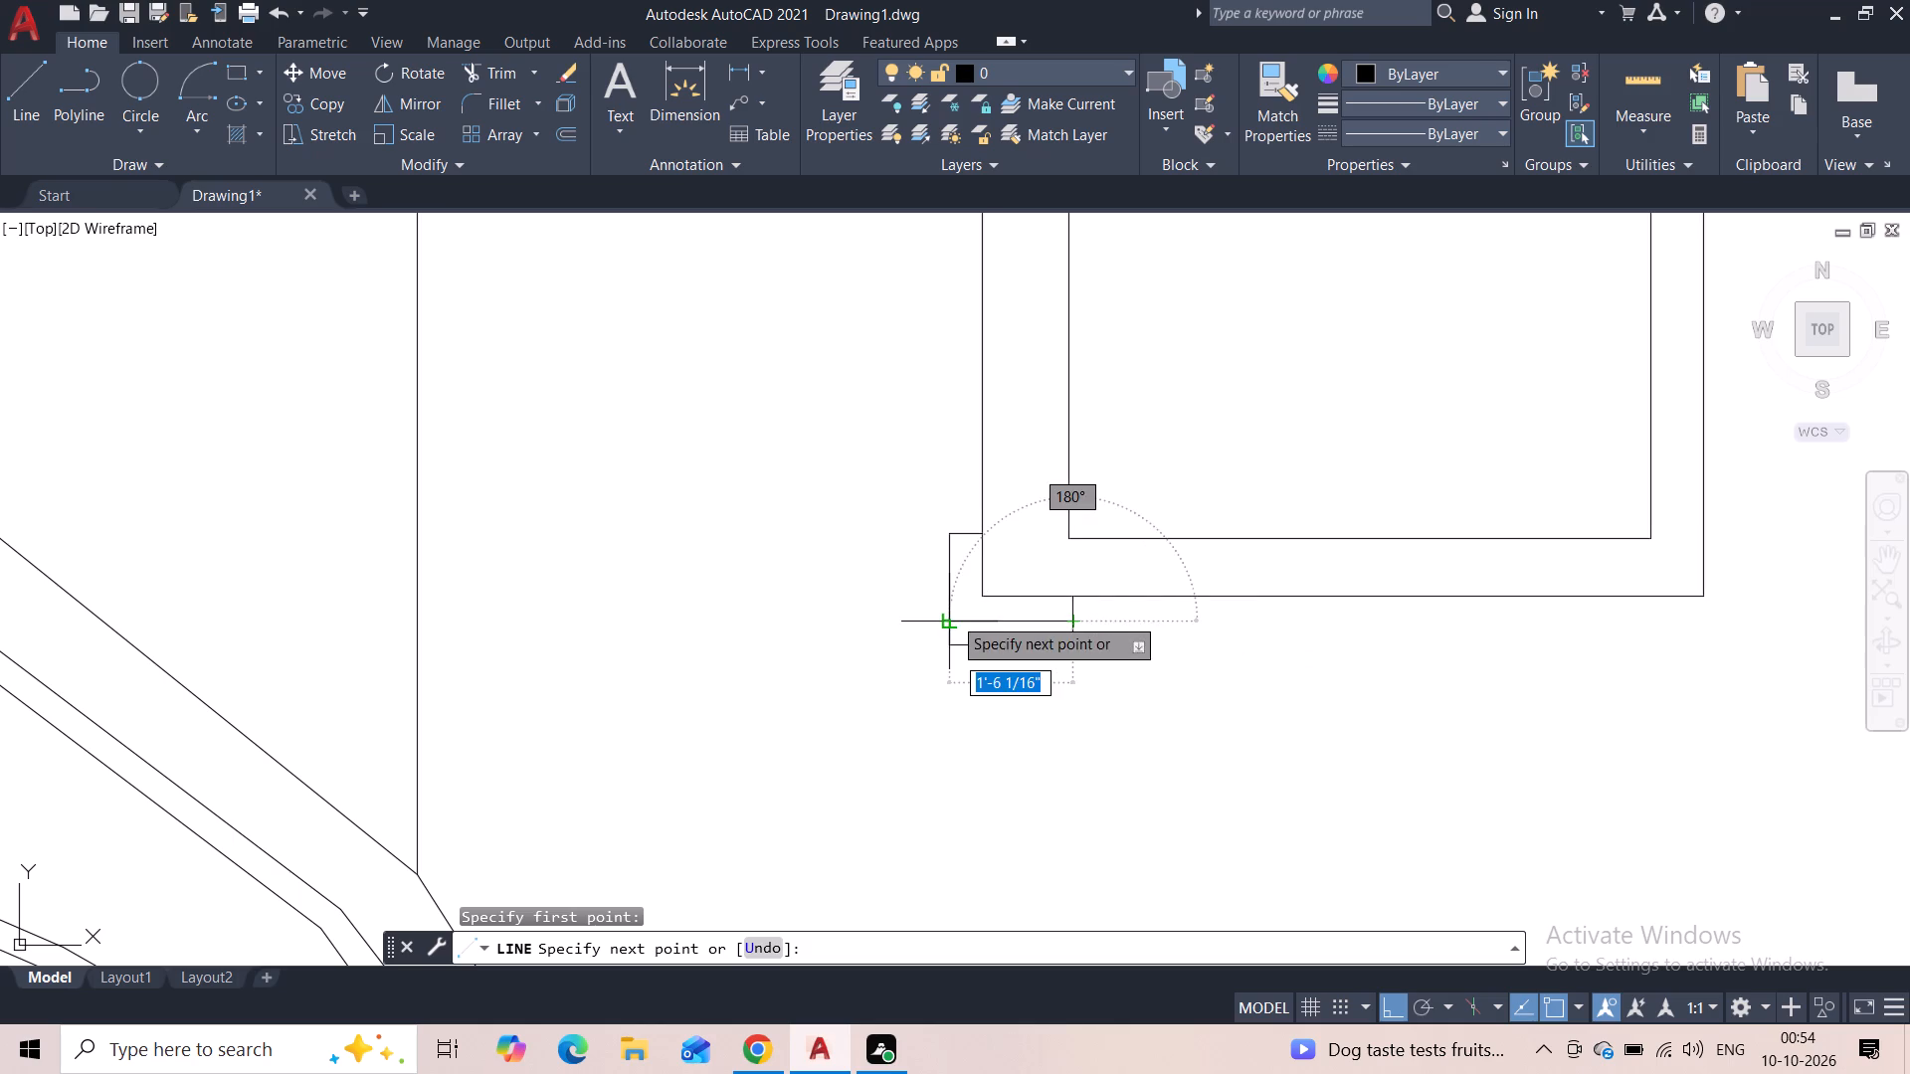
pyautogui.click(952, 616)
pyautogui.press('Escape')
# Trim away the part of the lower-left bracket below the new horizontal line.
pyautogui.click(477, 73)
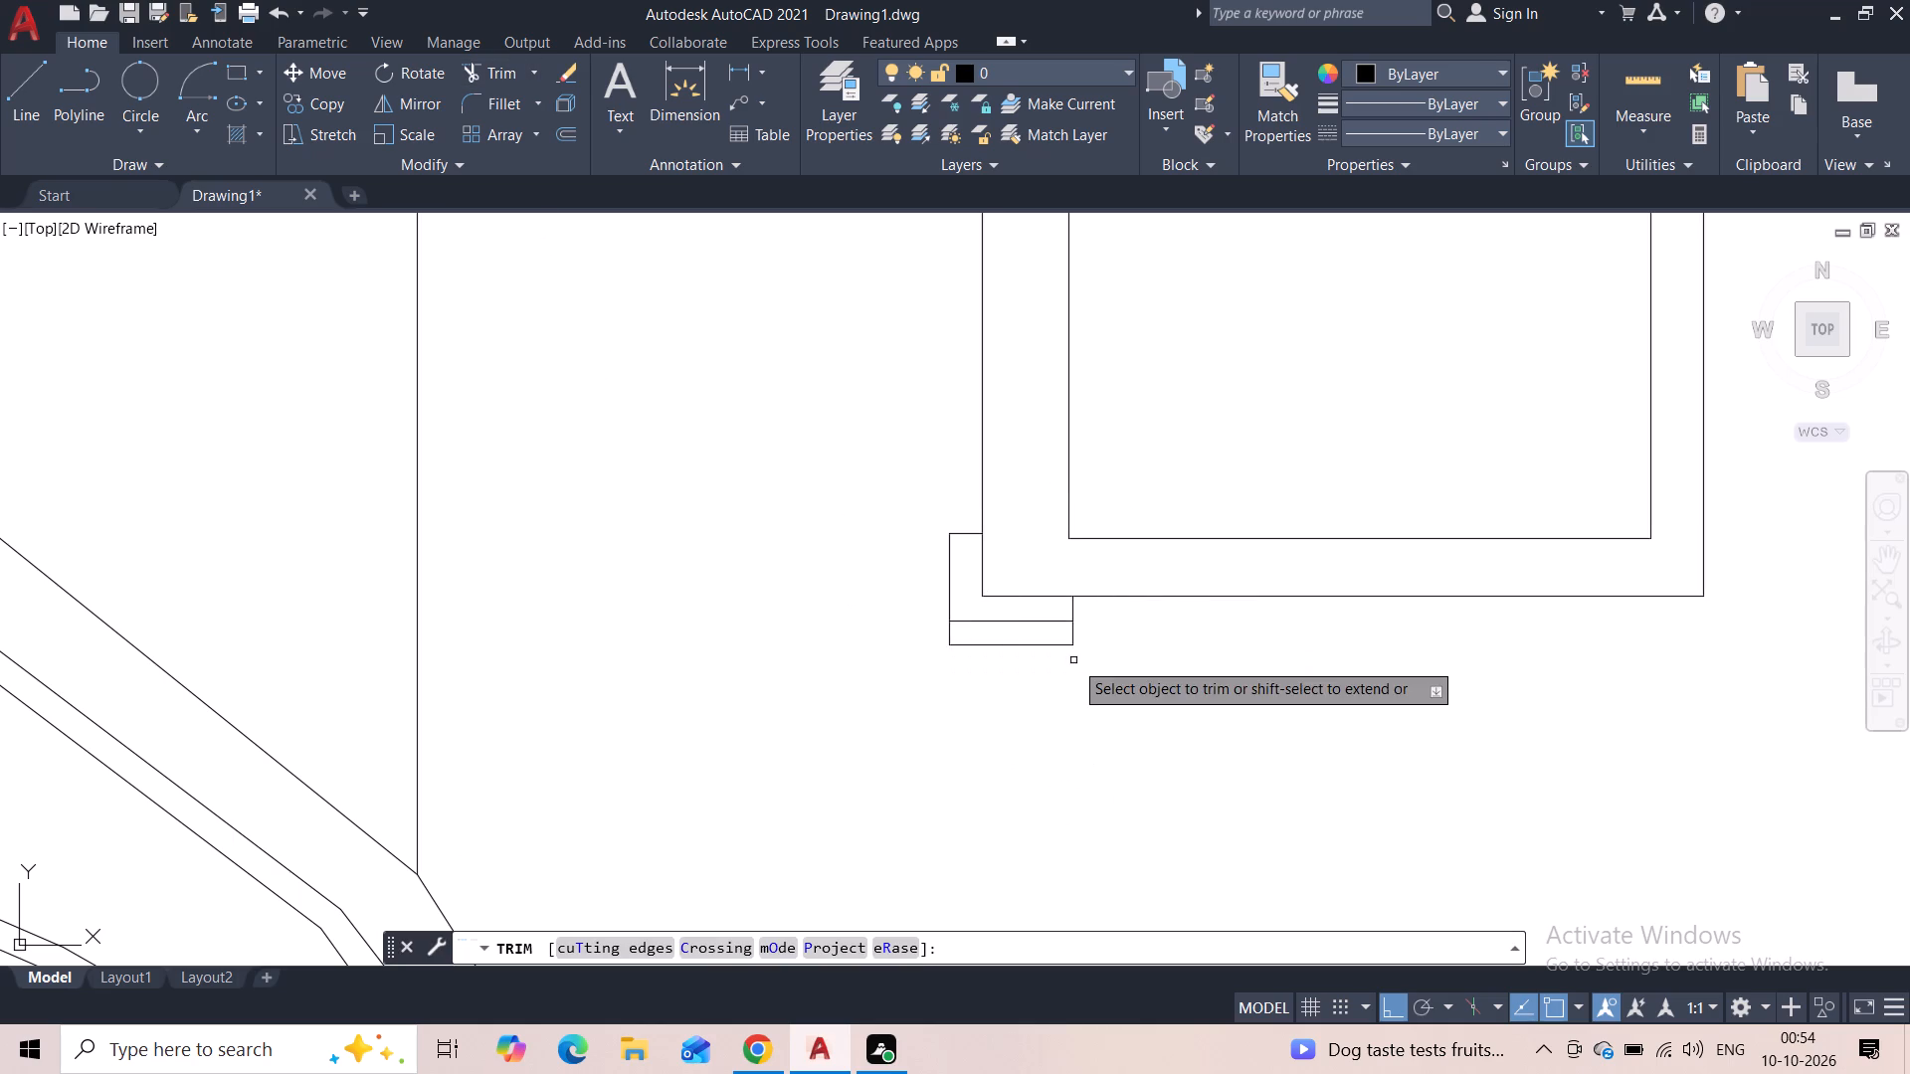
pyautogui.scroll(3, 1073, 660)
pyautogui.moveTo(1072, 572); pyautogui.dragTo(537, 562)
pyautogui.press('Escape')
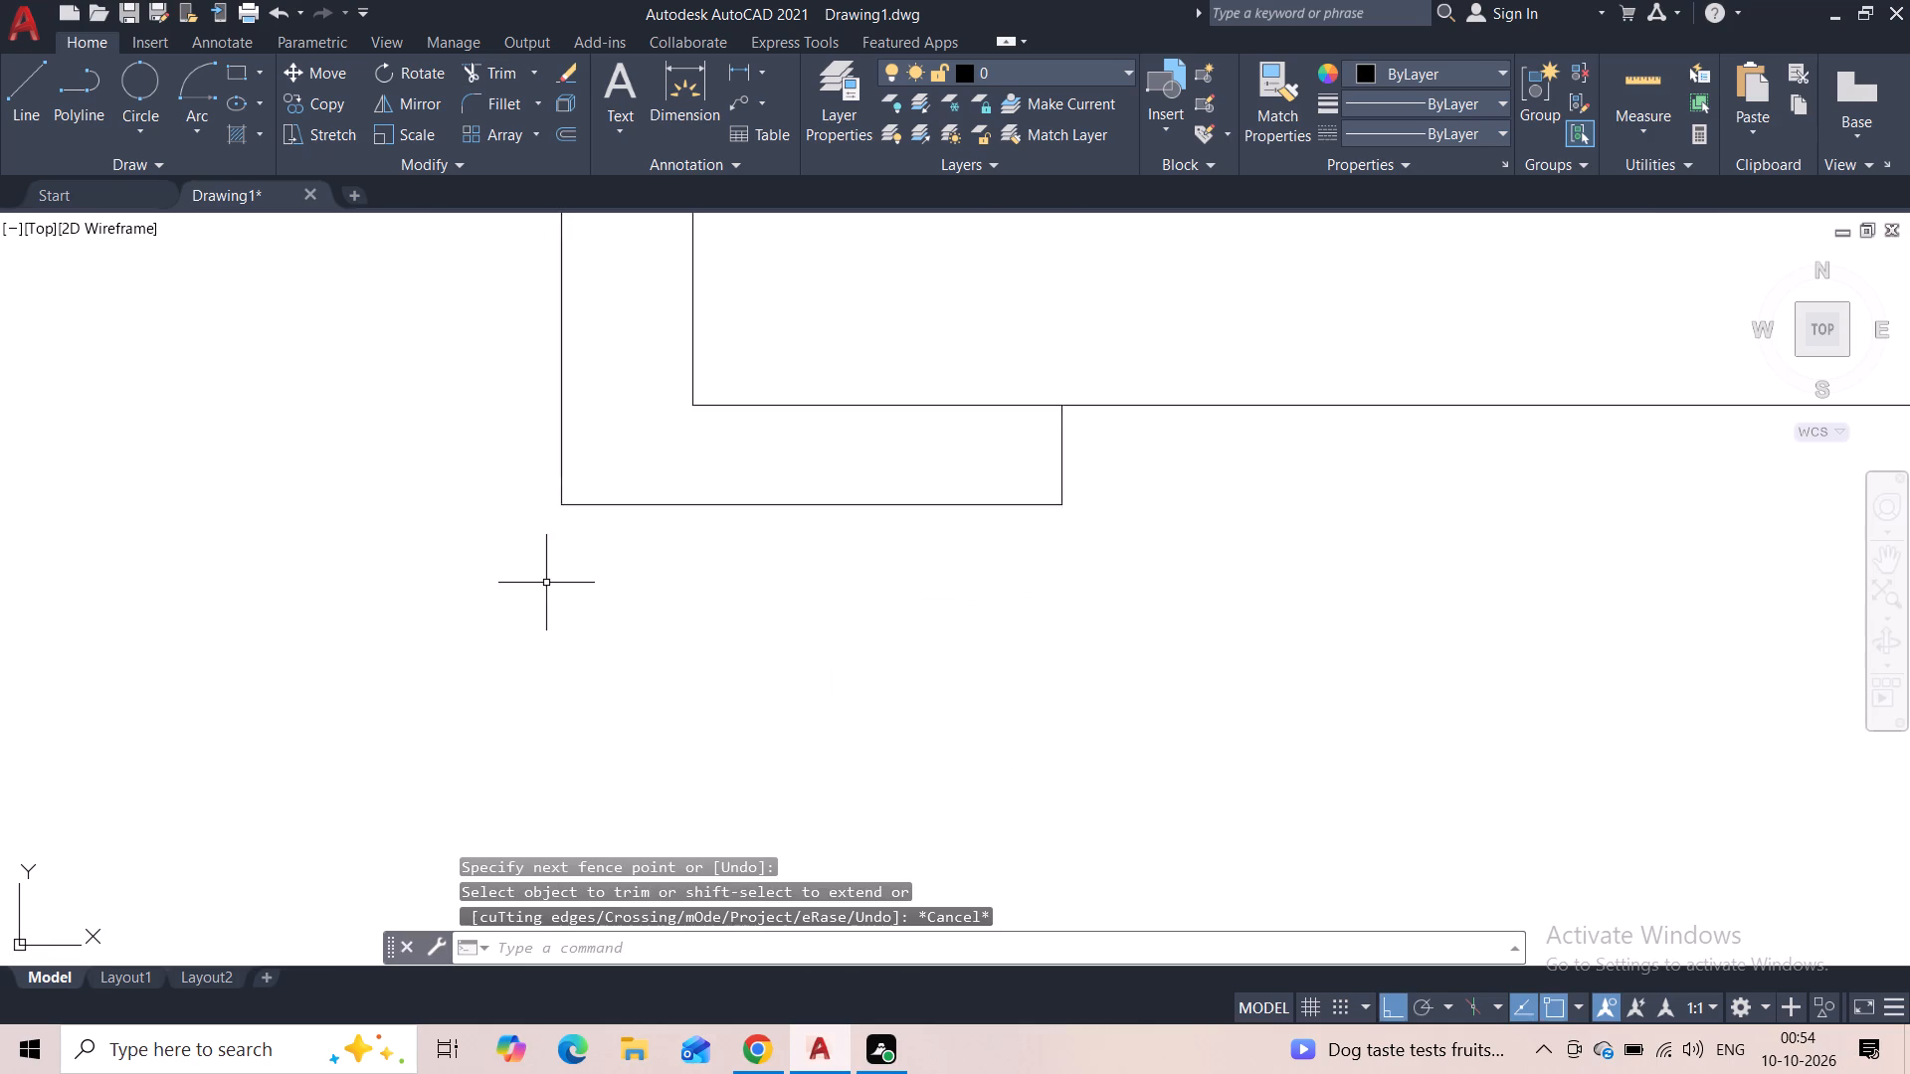
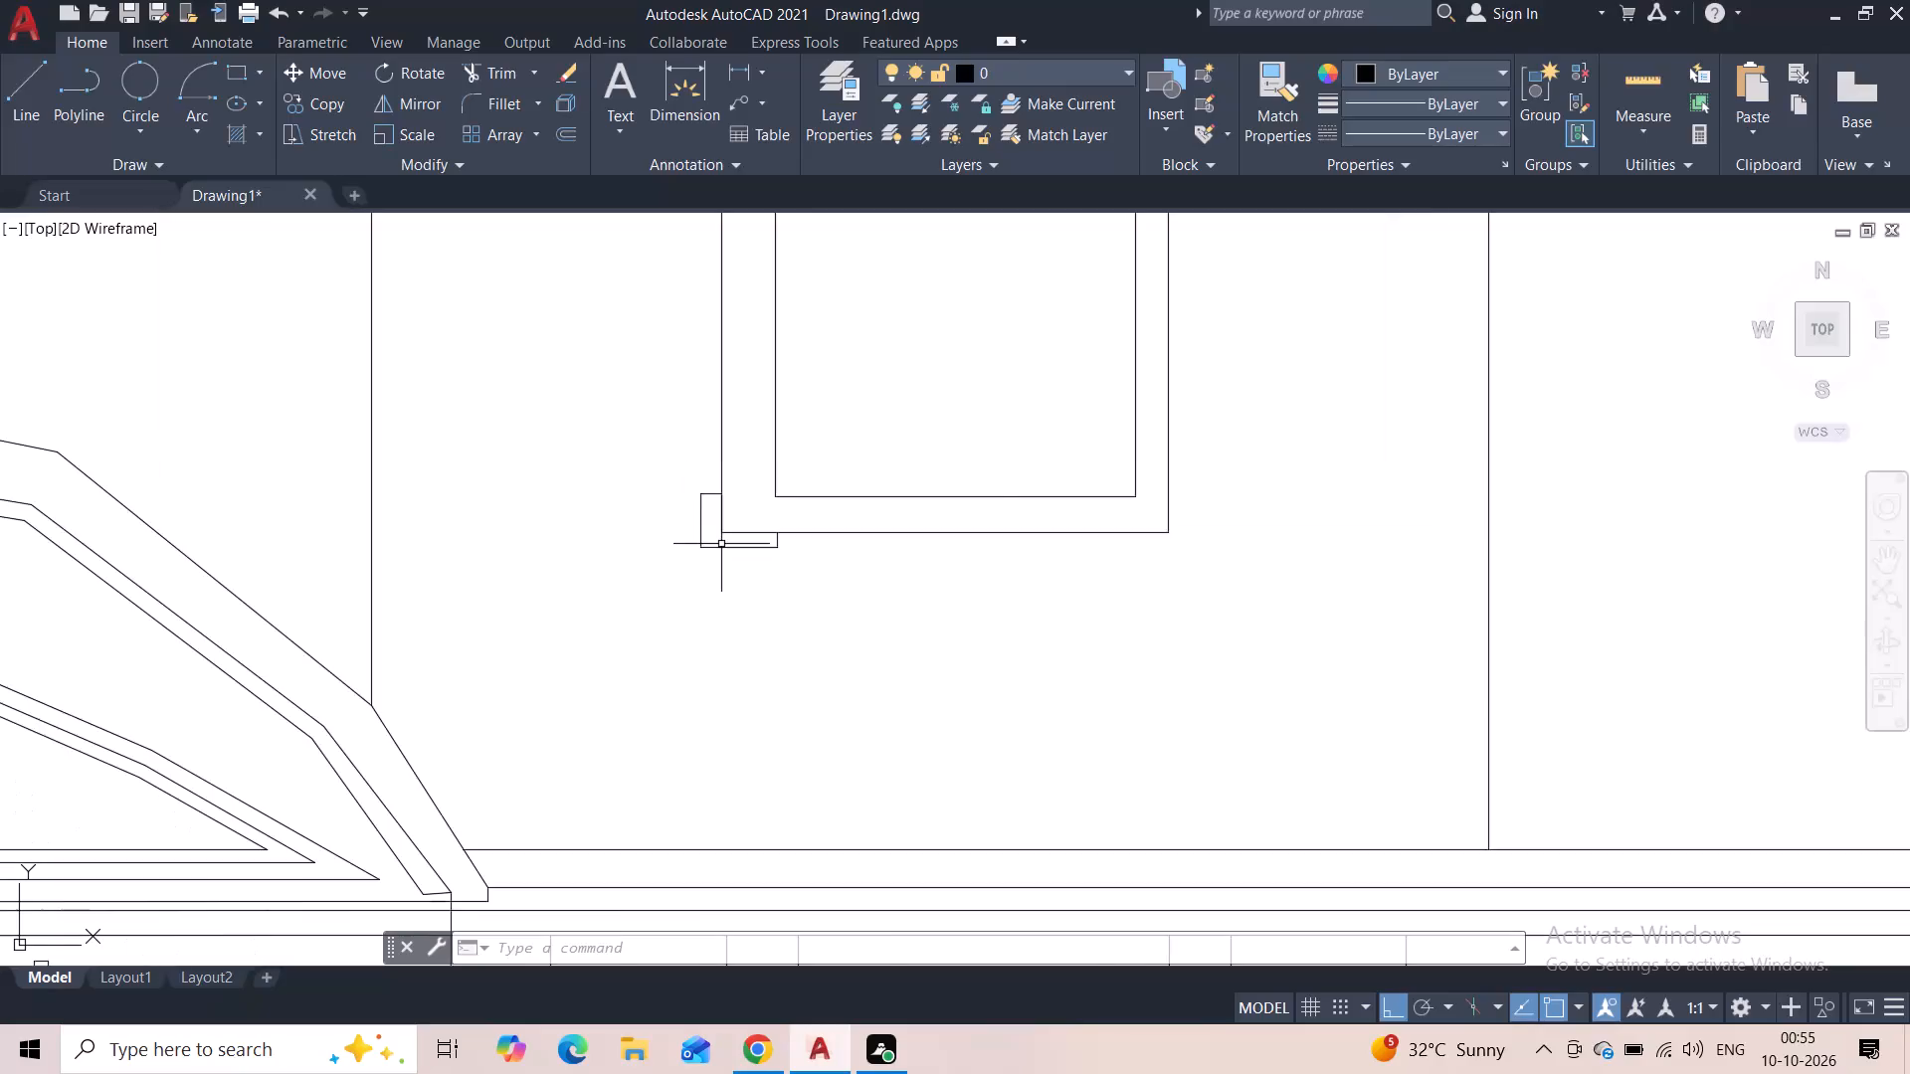
# Draw the lower-right bracket's outline from the window frame's bottom edge: down, right past the corner, up about 1'-6", and back to the frame.
pyautogui.scroll(-2, 722, 544)
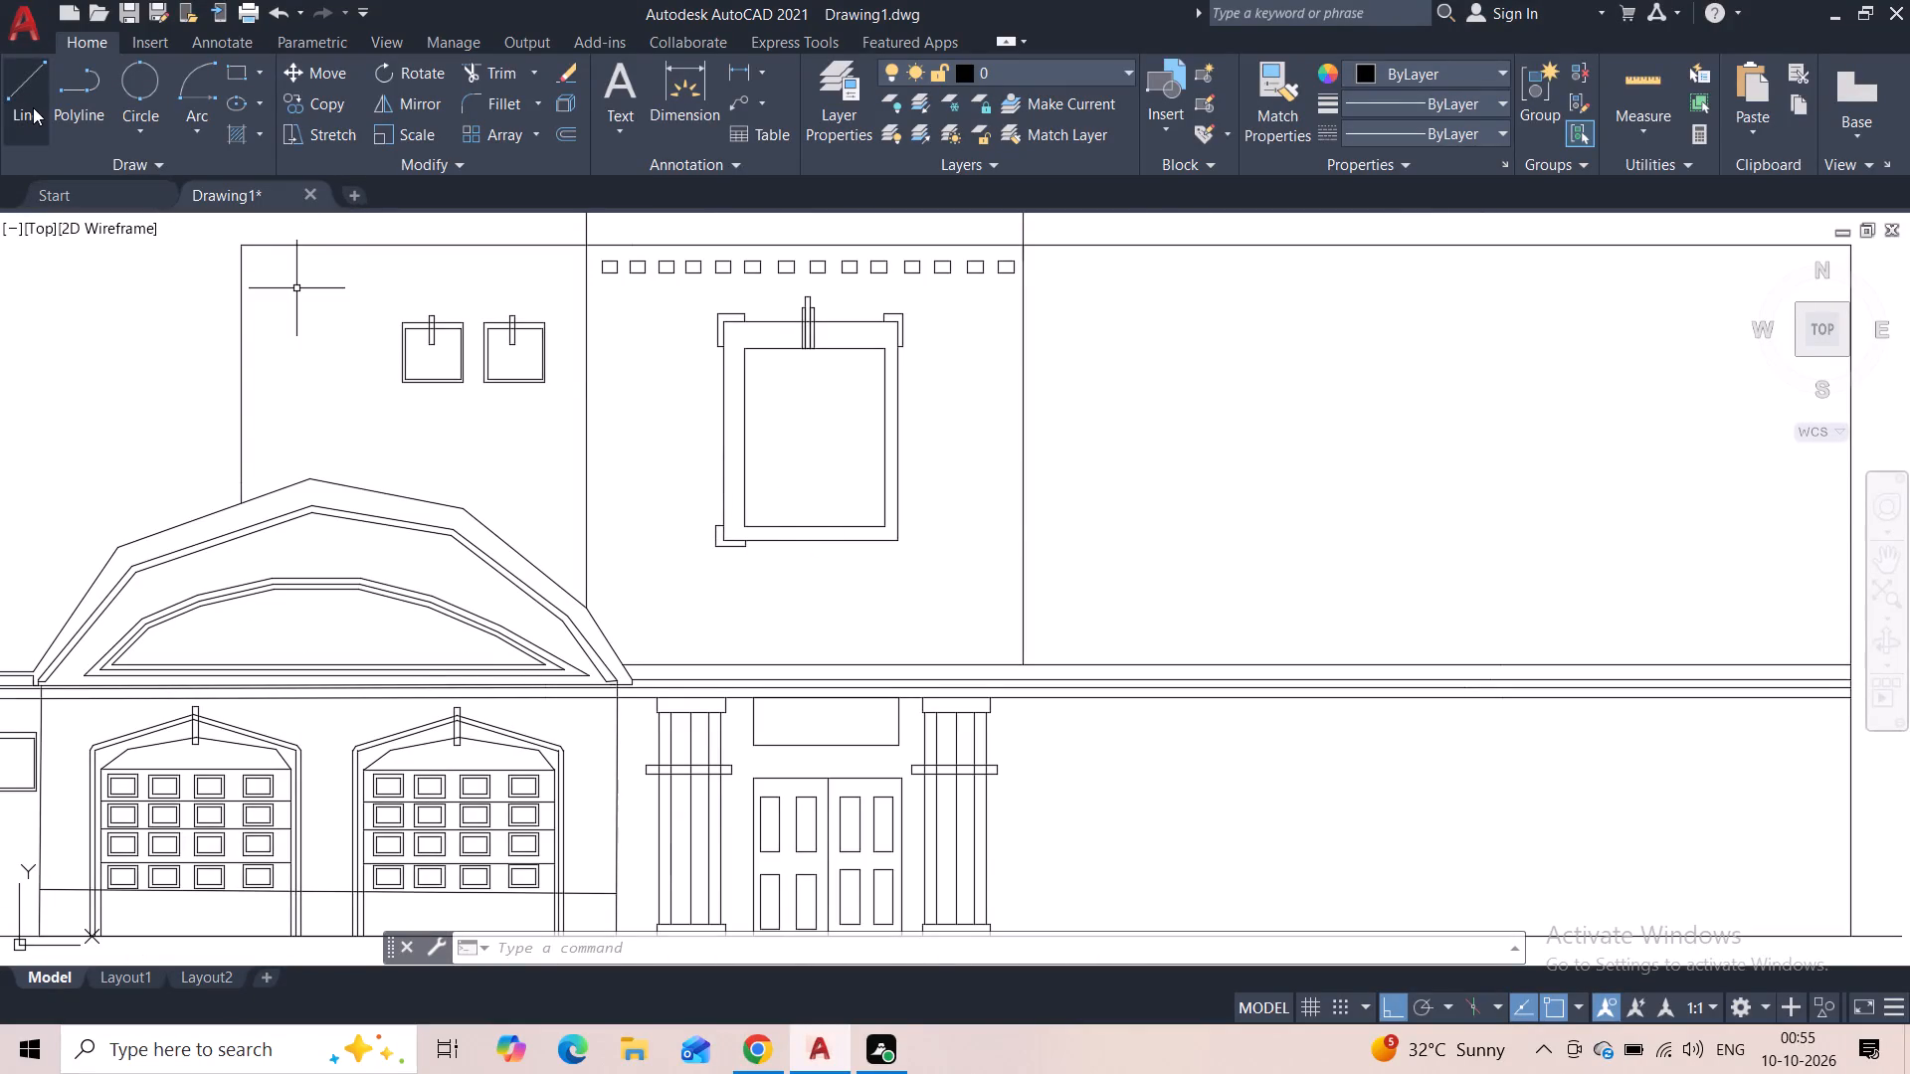
pyautogui.click(33, 107)
pyautogui.scroll(1, 903, 523)
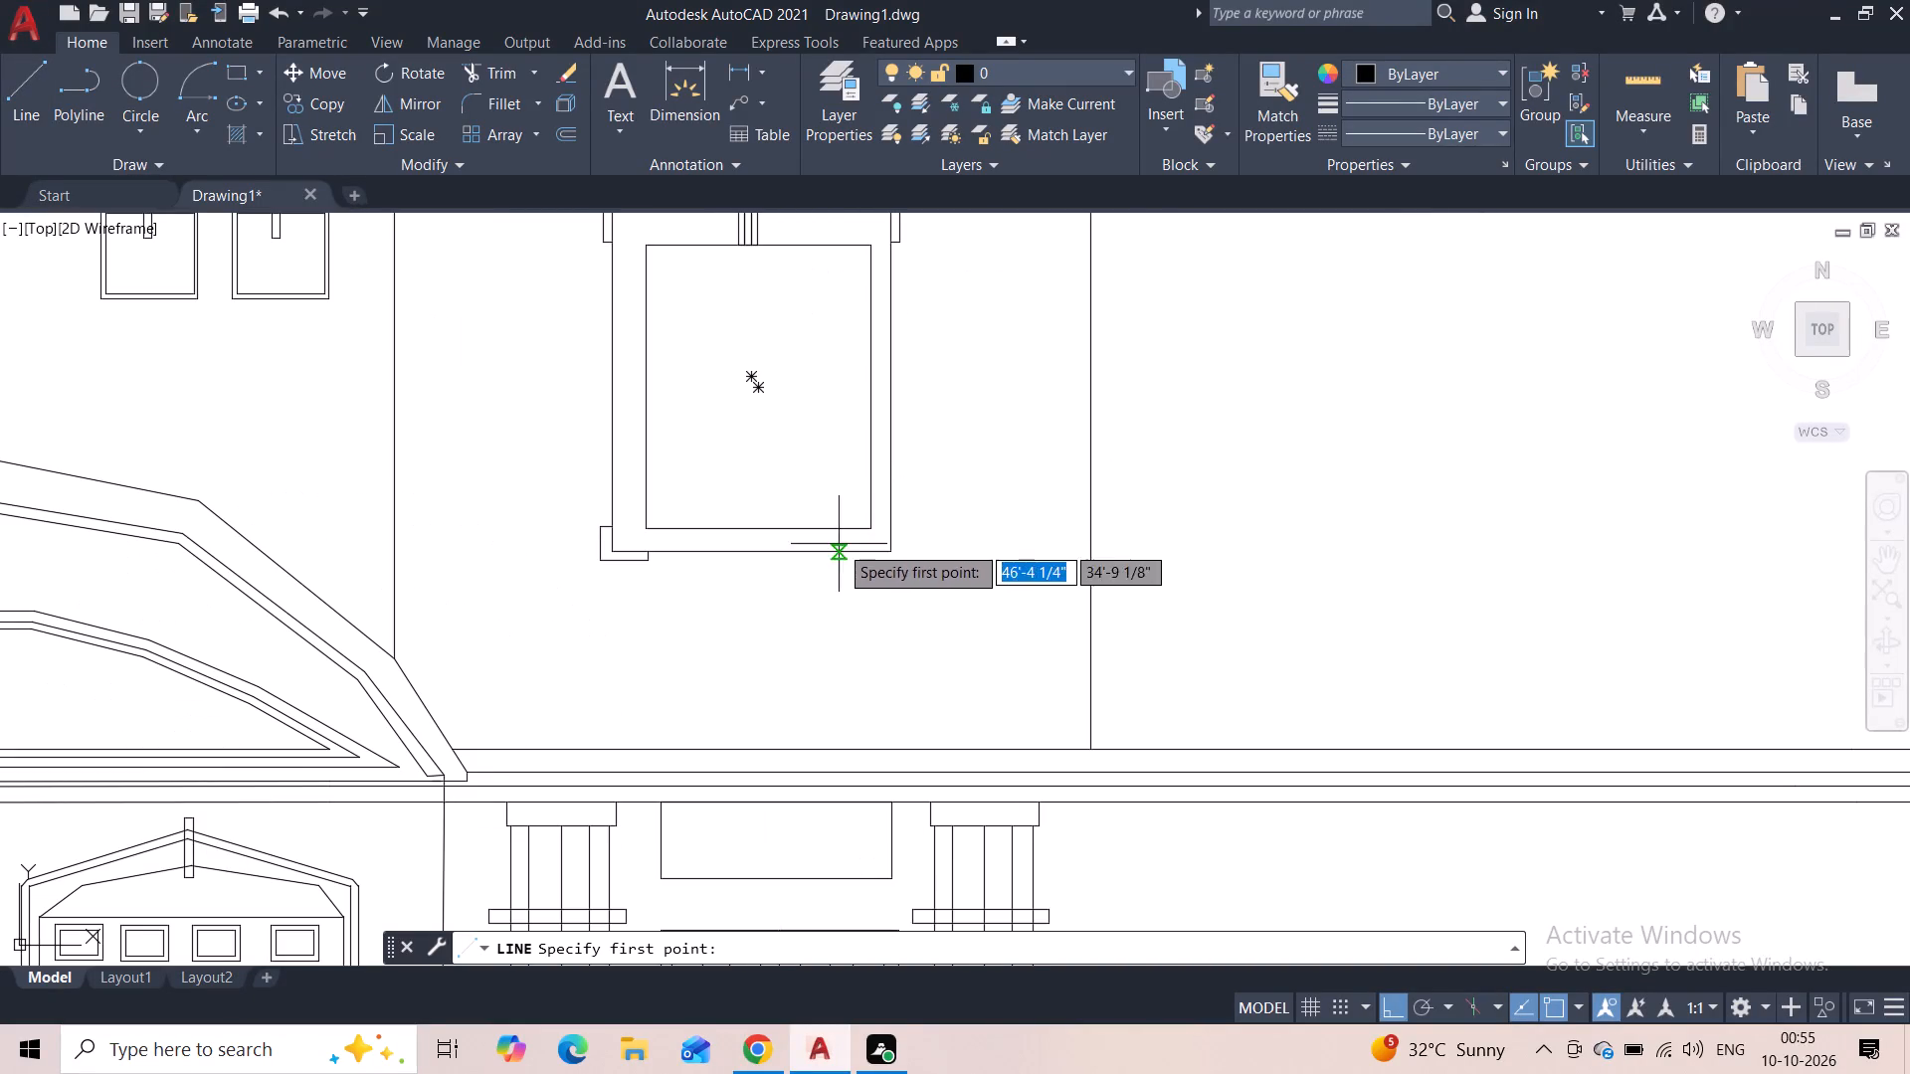
pyautogui.moveTo(873, 273); pyautogui.dragTo(853, 356, button='middle')
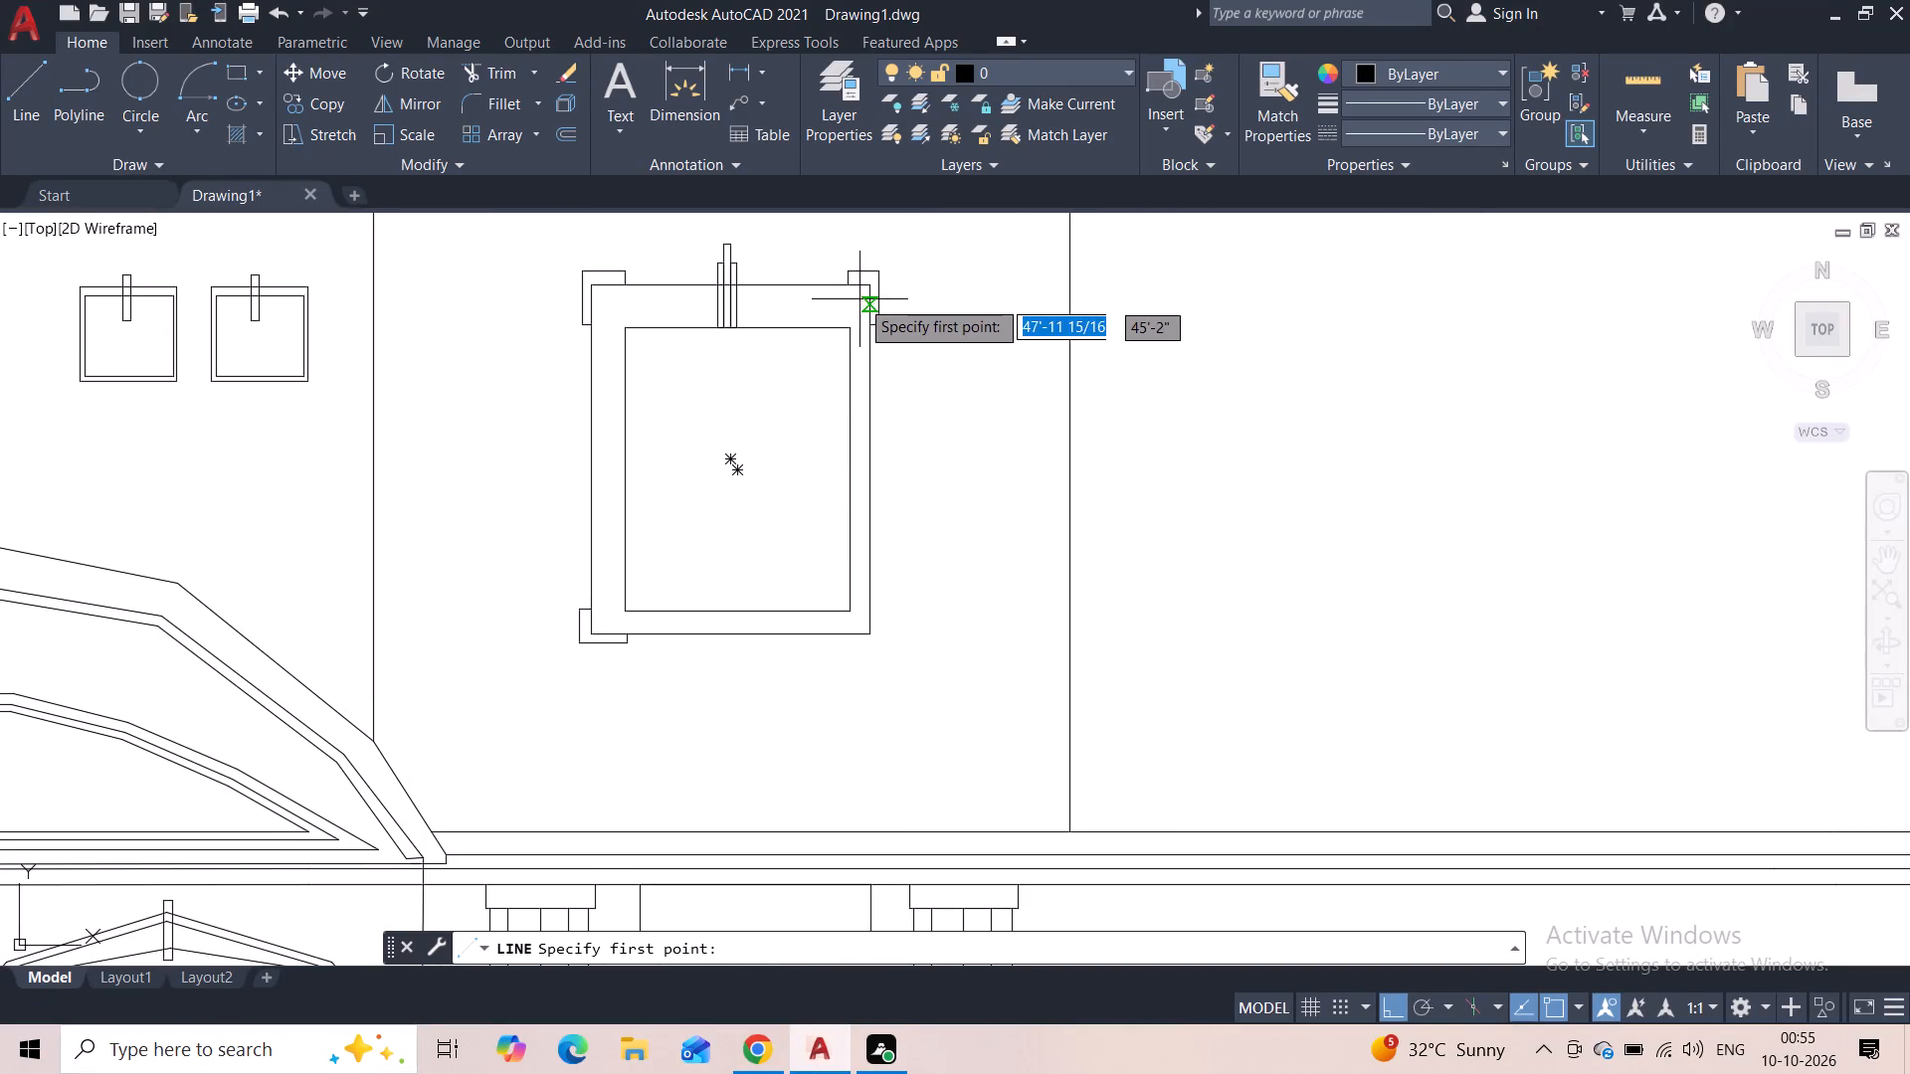
pyautogui.click(855, 639)
pyautogui.click(856, 652)
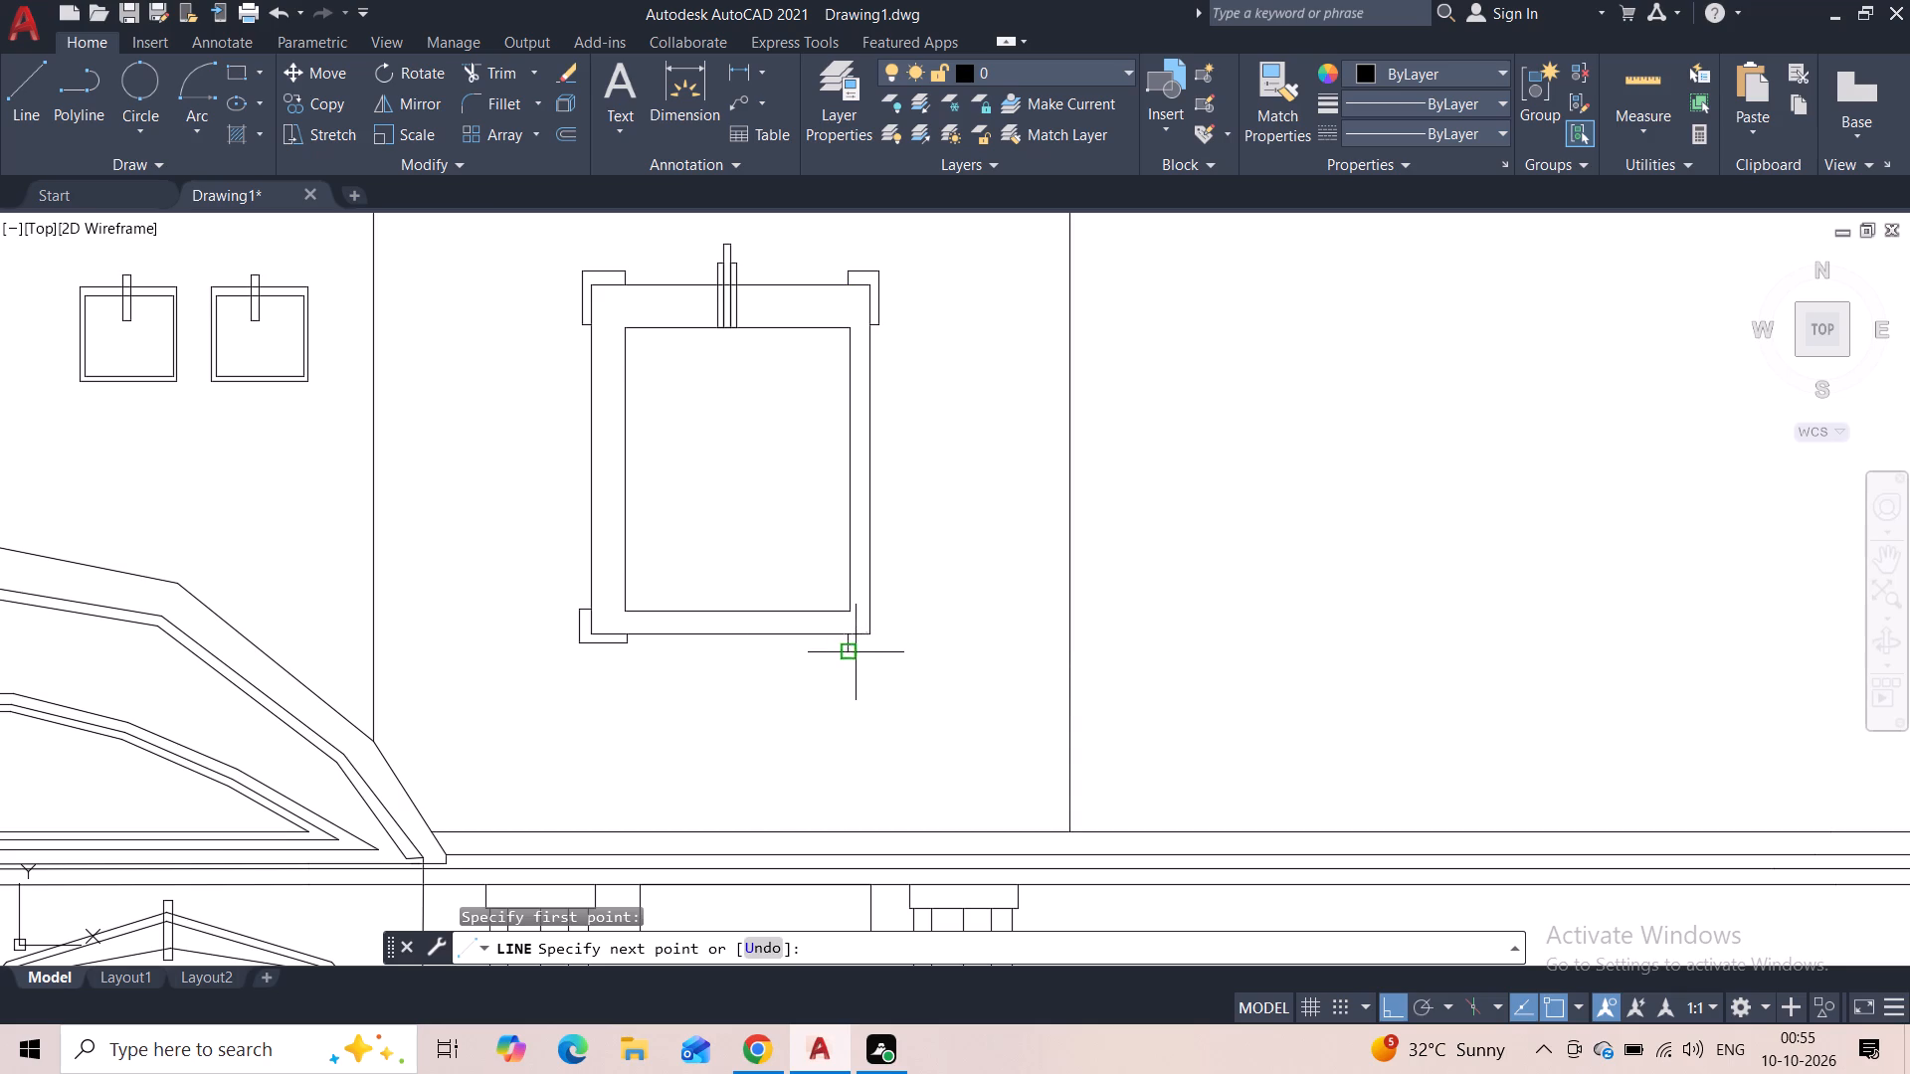
pyautogui.scroll(2, 890, 639)
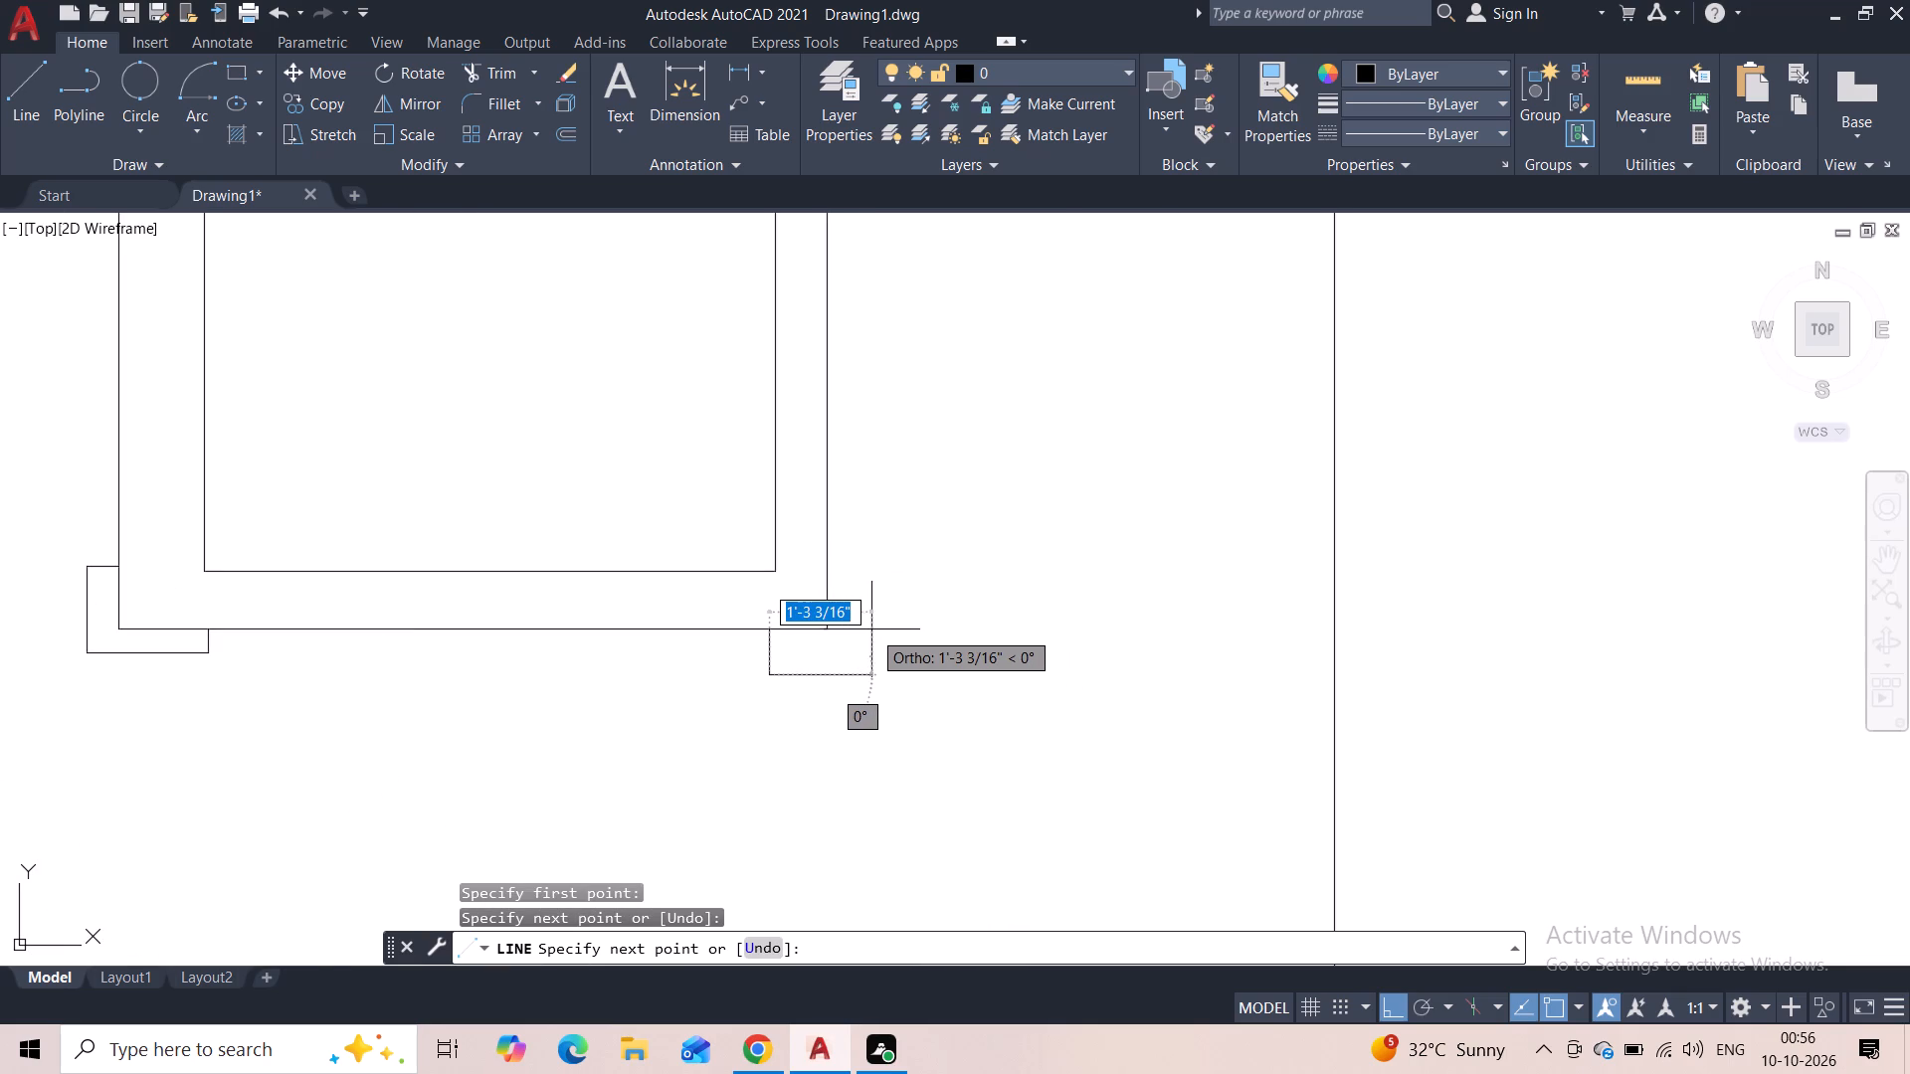
pyautogui.click(856, 630)
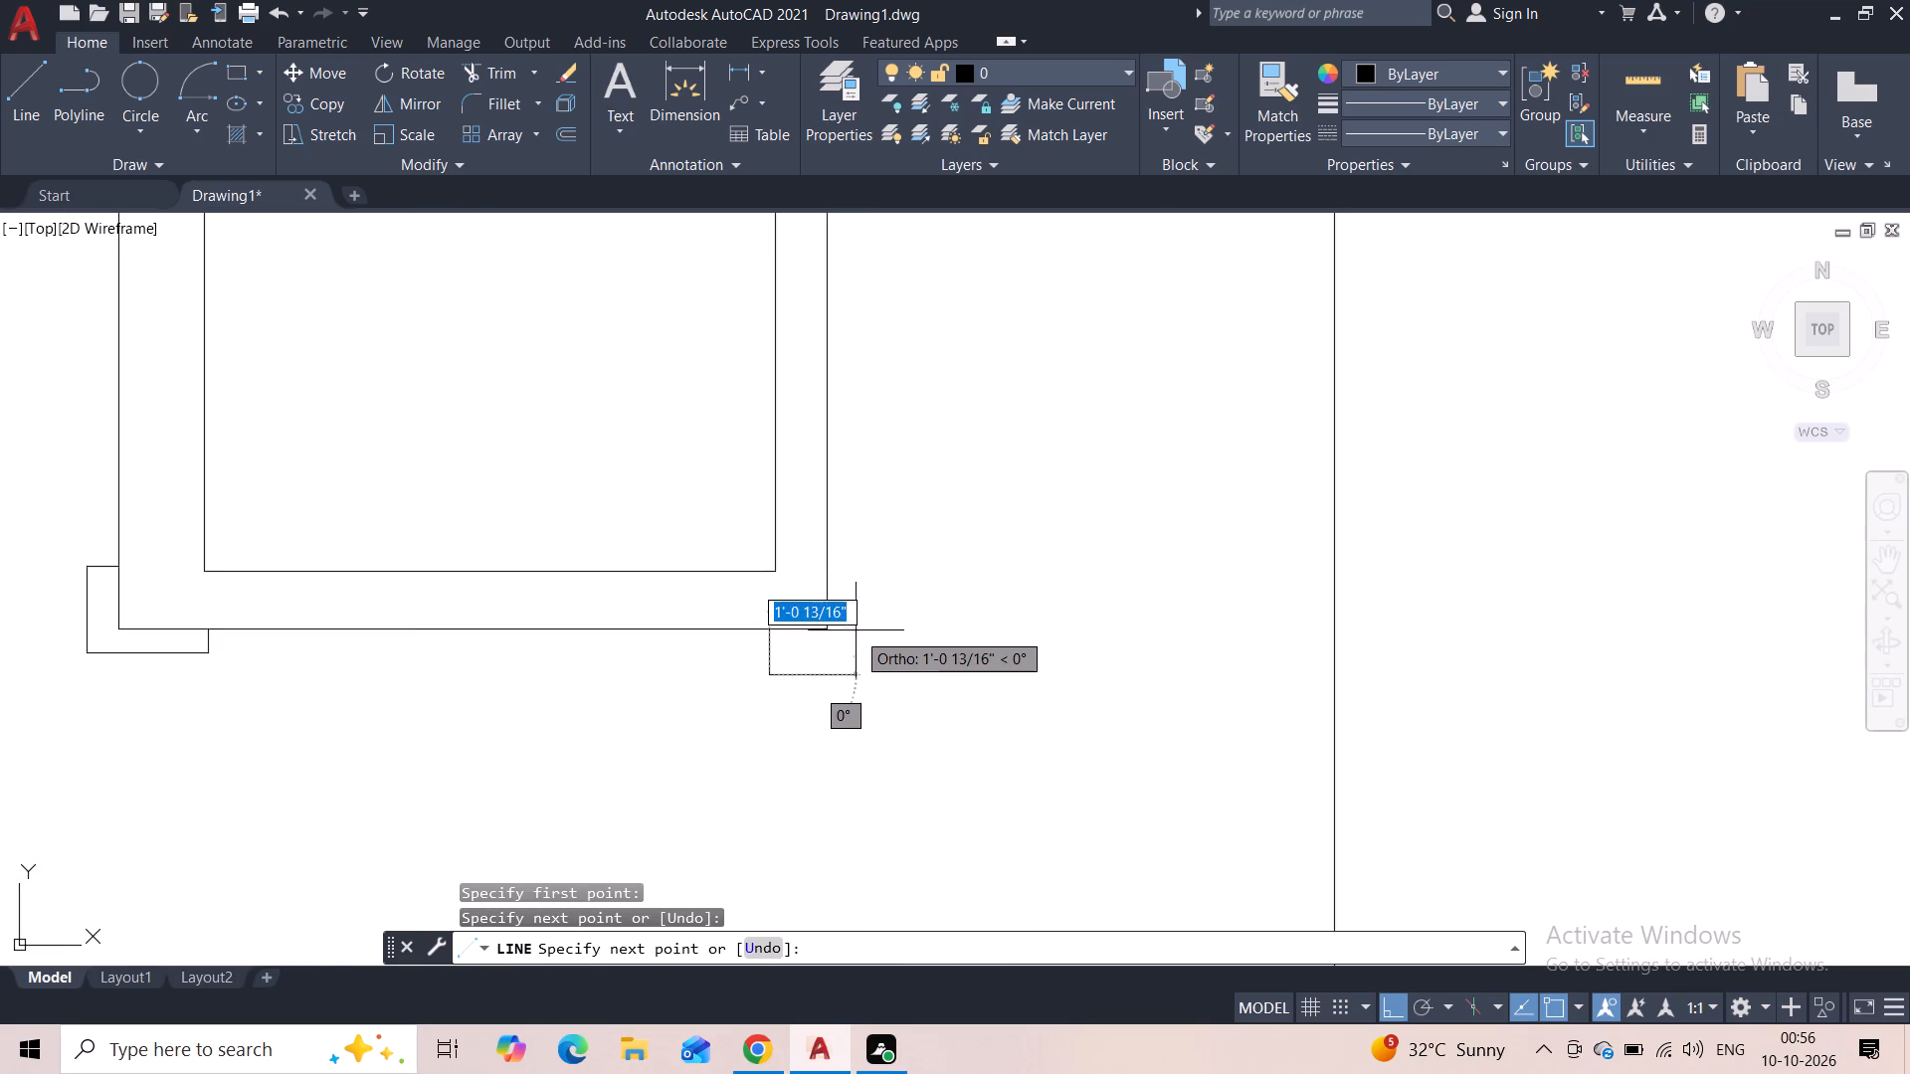
pyautogui.click(845, 555)
pyautogui.click(822, 558)
pyautogui.press('Escape')
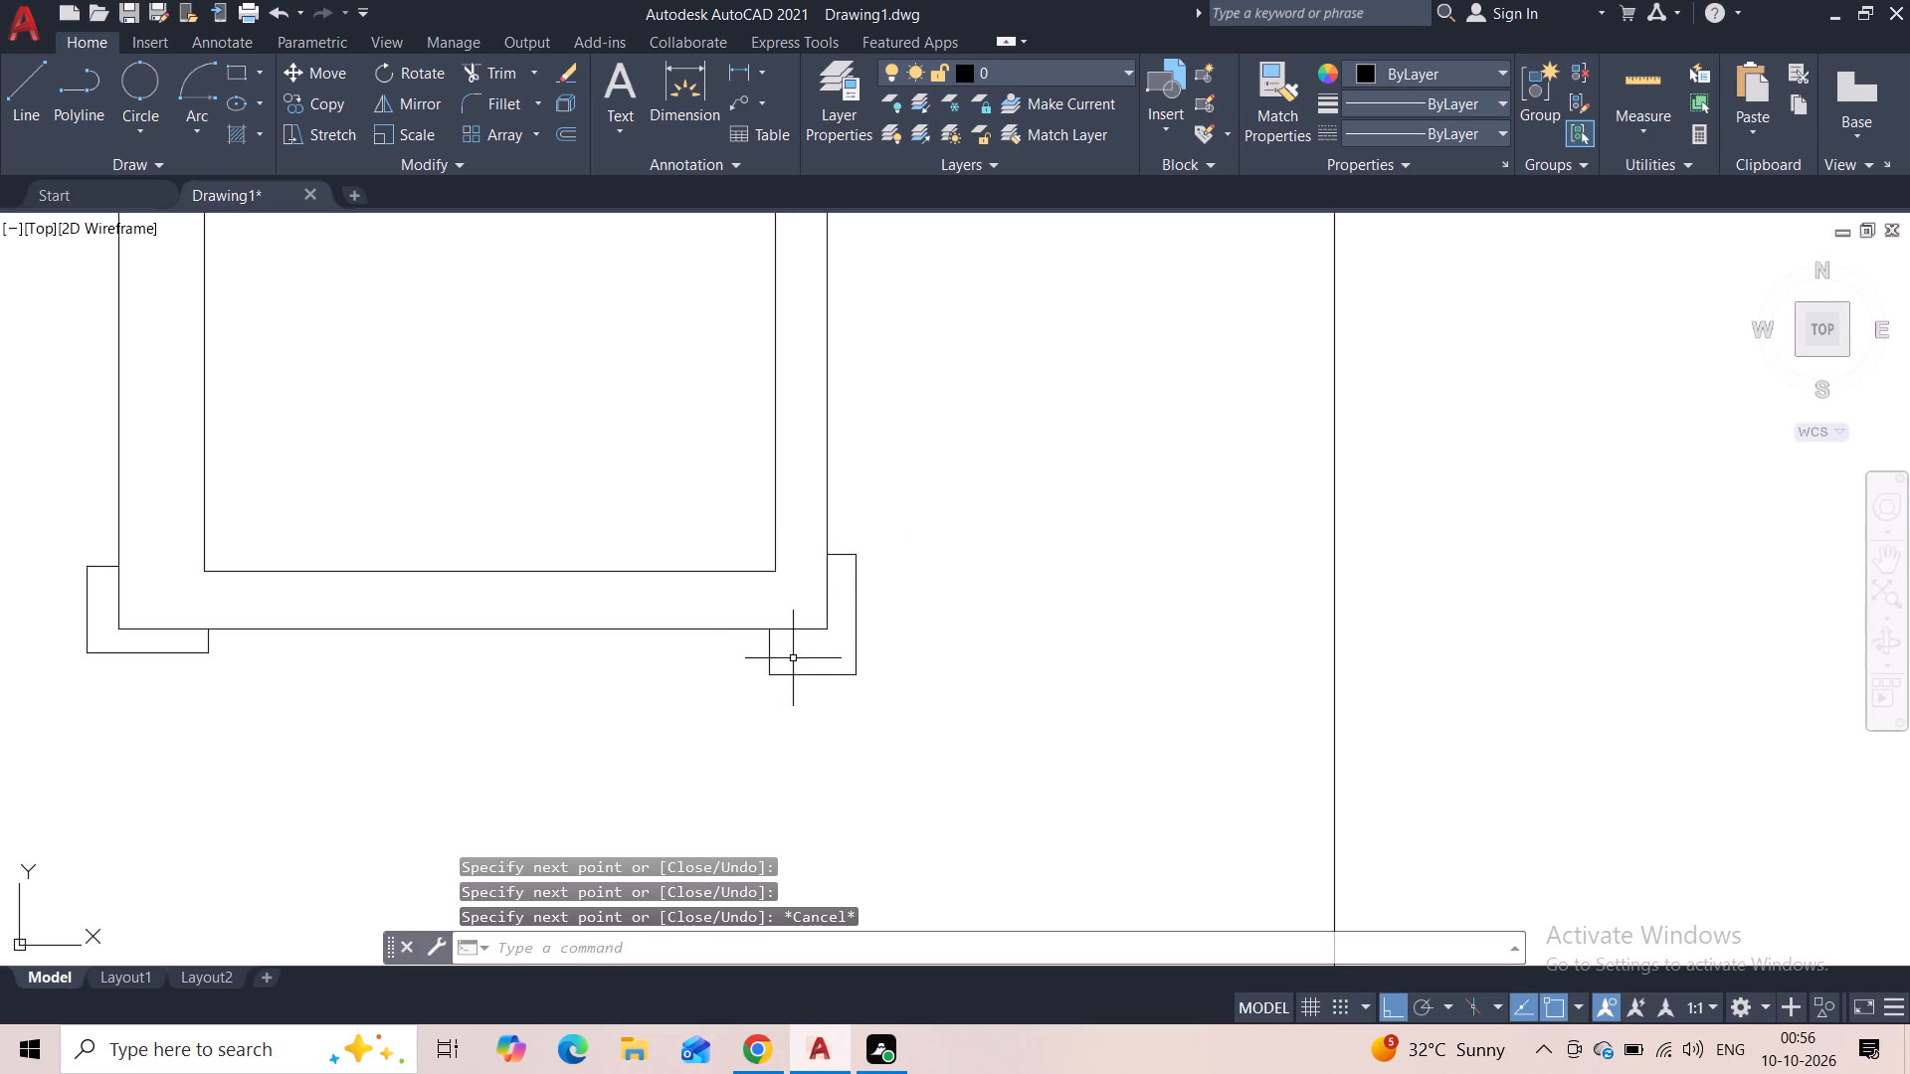
# Draw a horizontal line across the lower-right bracket, from slightly below the short vertical's midpoint to the bracket's outer side.
pyautogui.scroll(1, 811, 660)
pyautogui.scroll(-6, 811, 660)
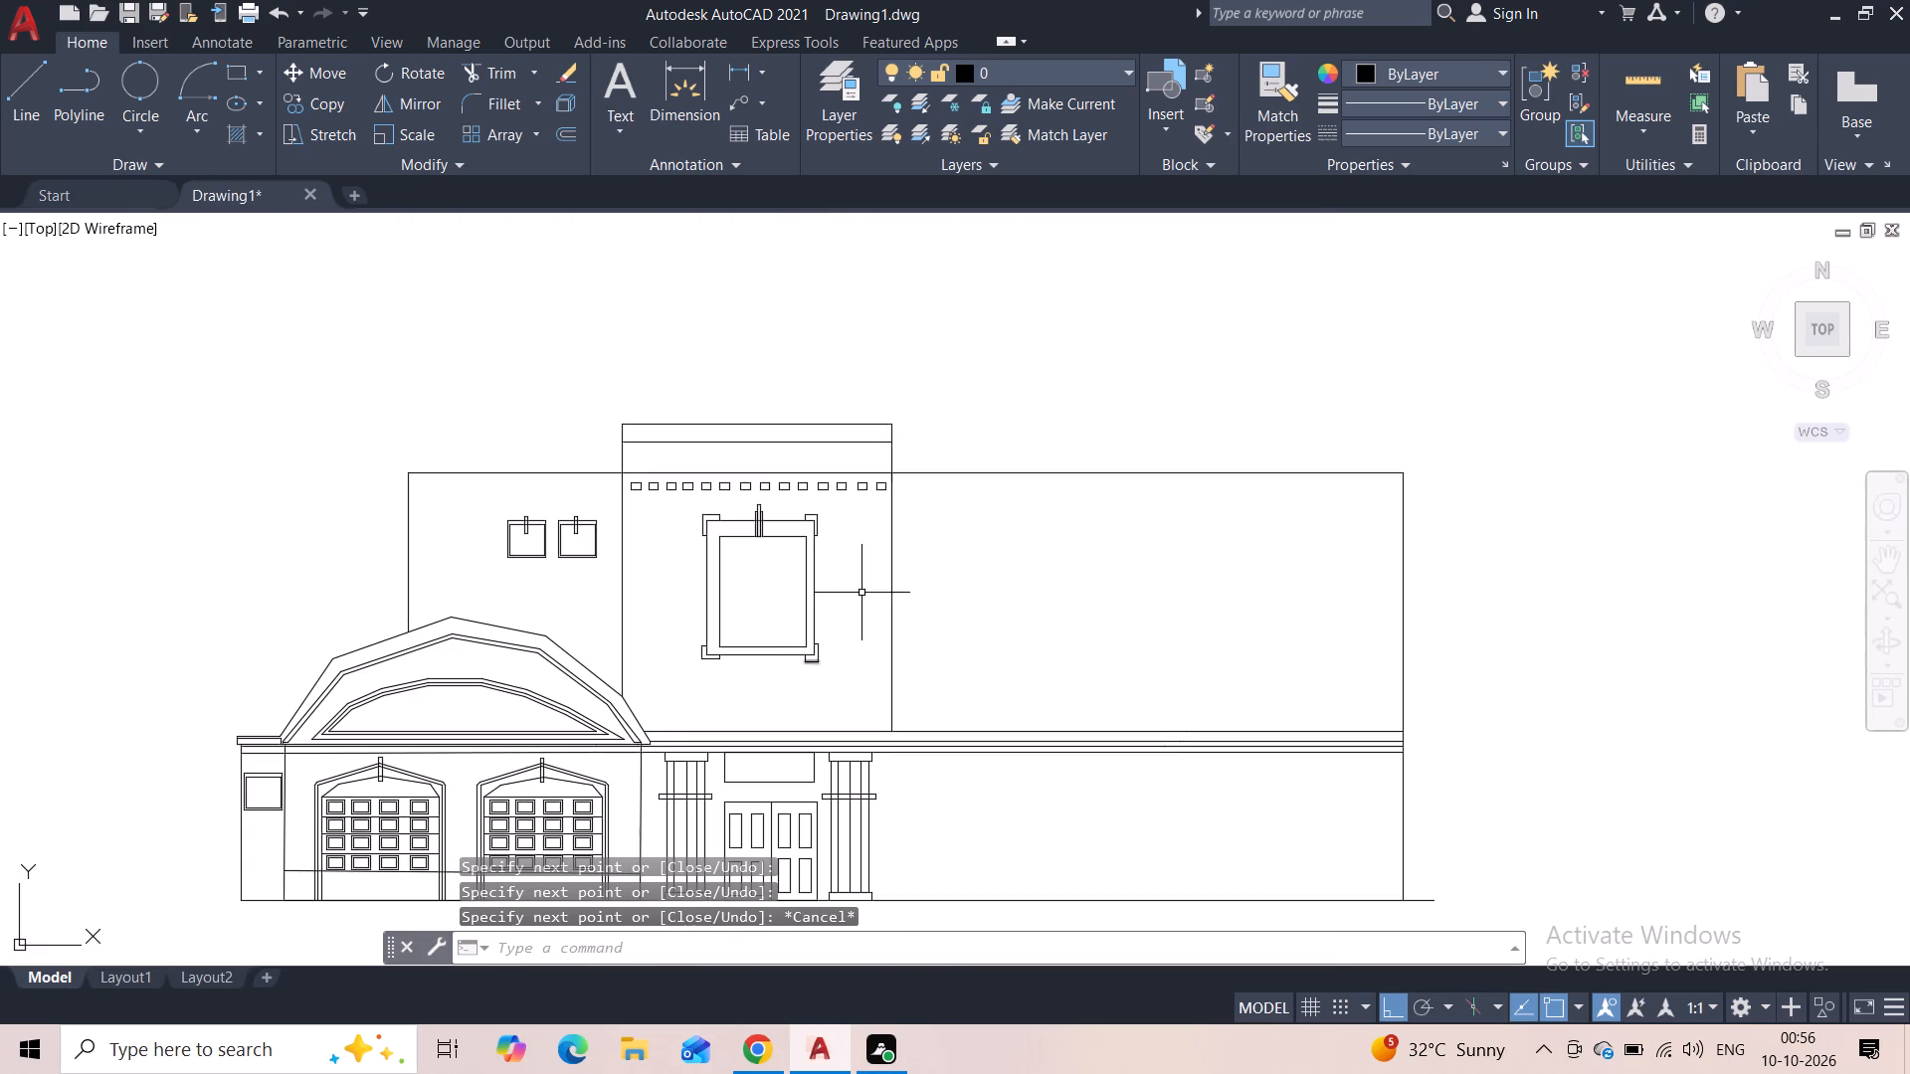
pyautogui.scroll(1, 805, 667)
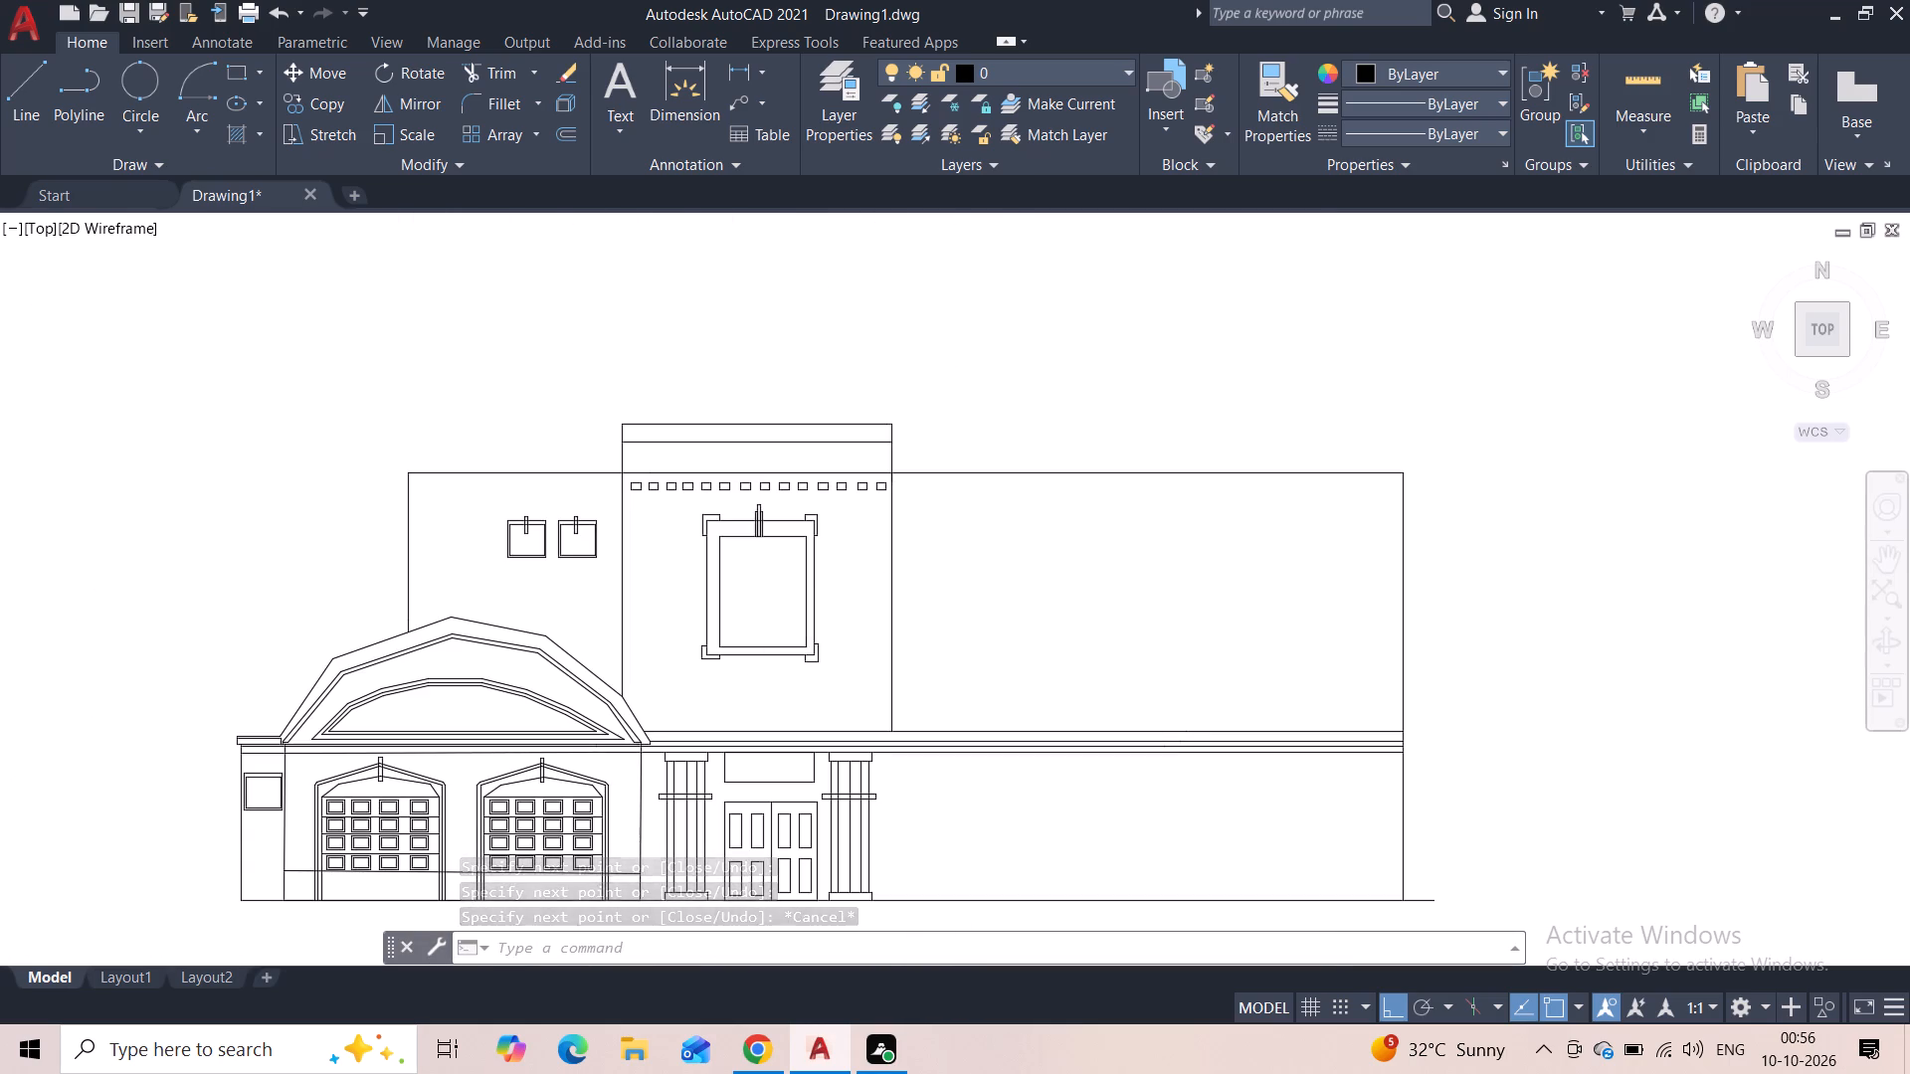
pyautogui.scroll(5, 805, 667)
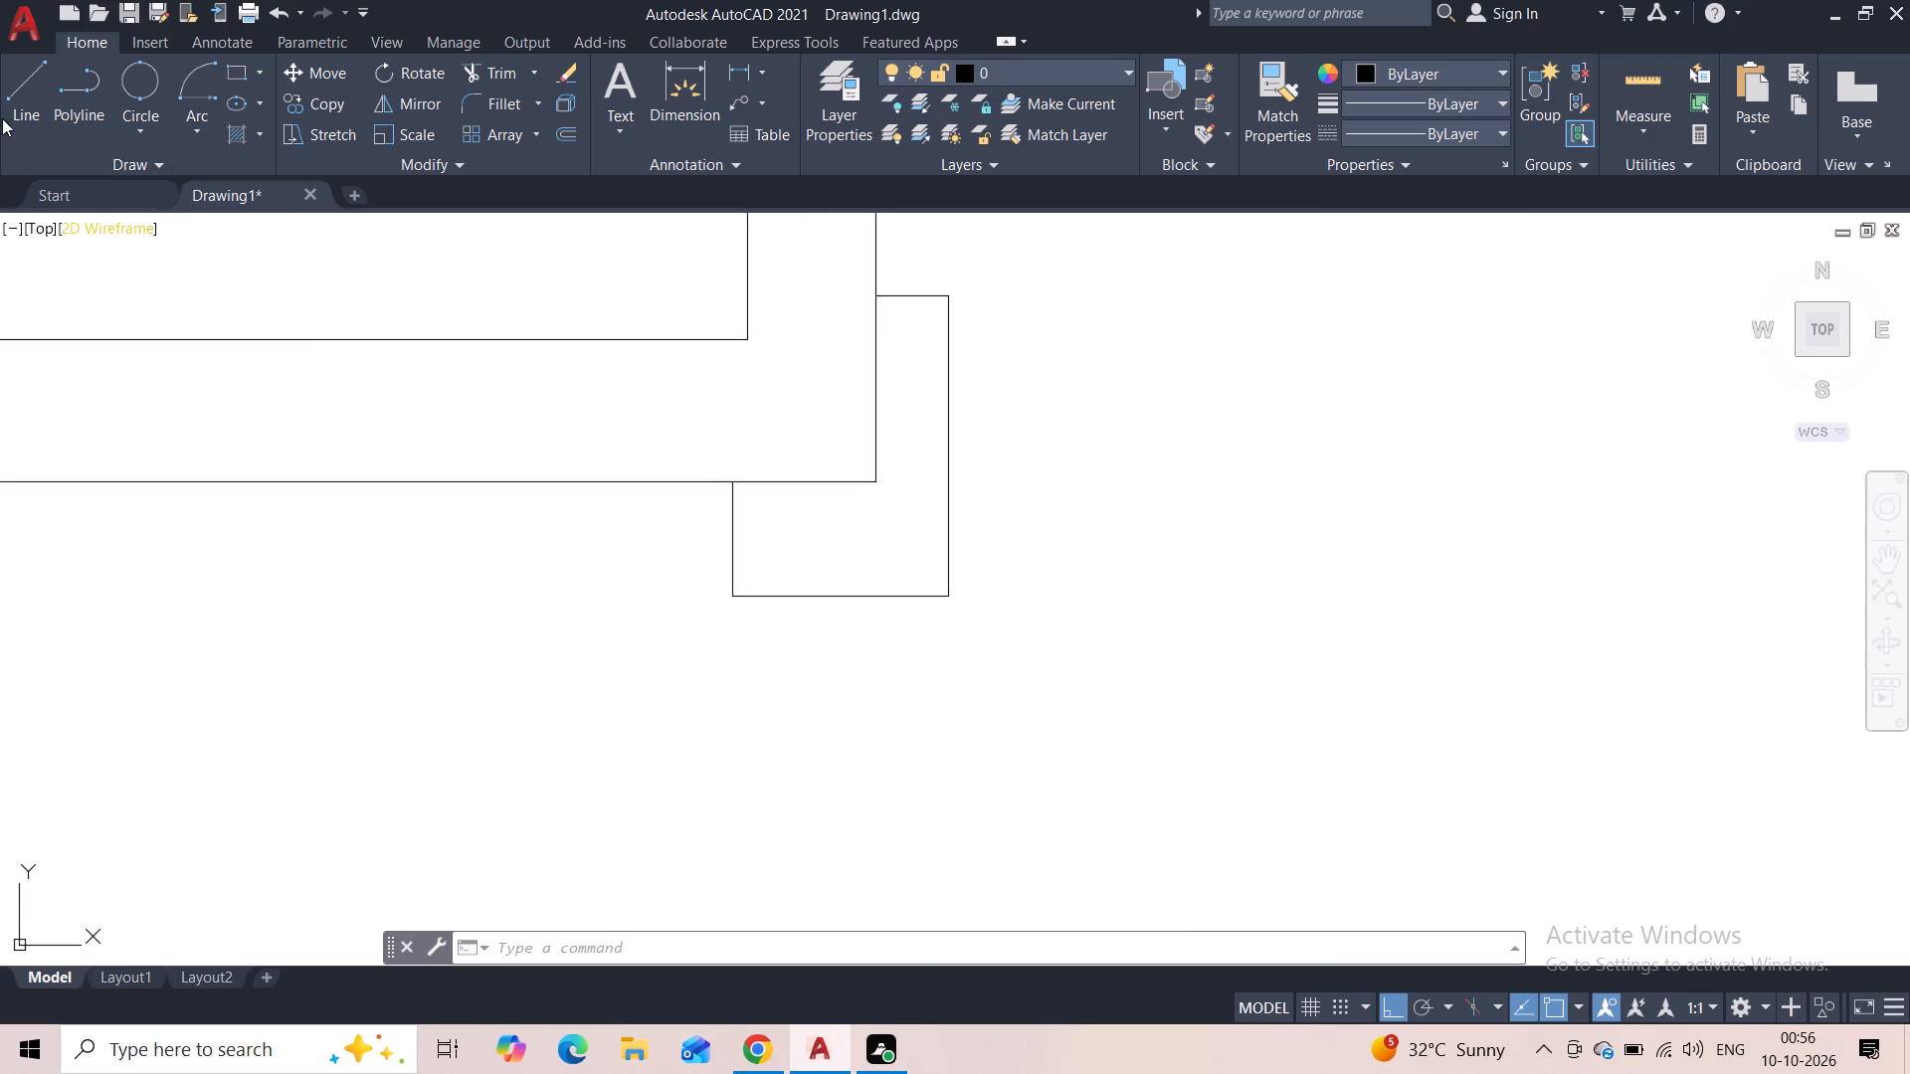
pyautogui.click(8, 106)
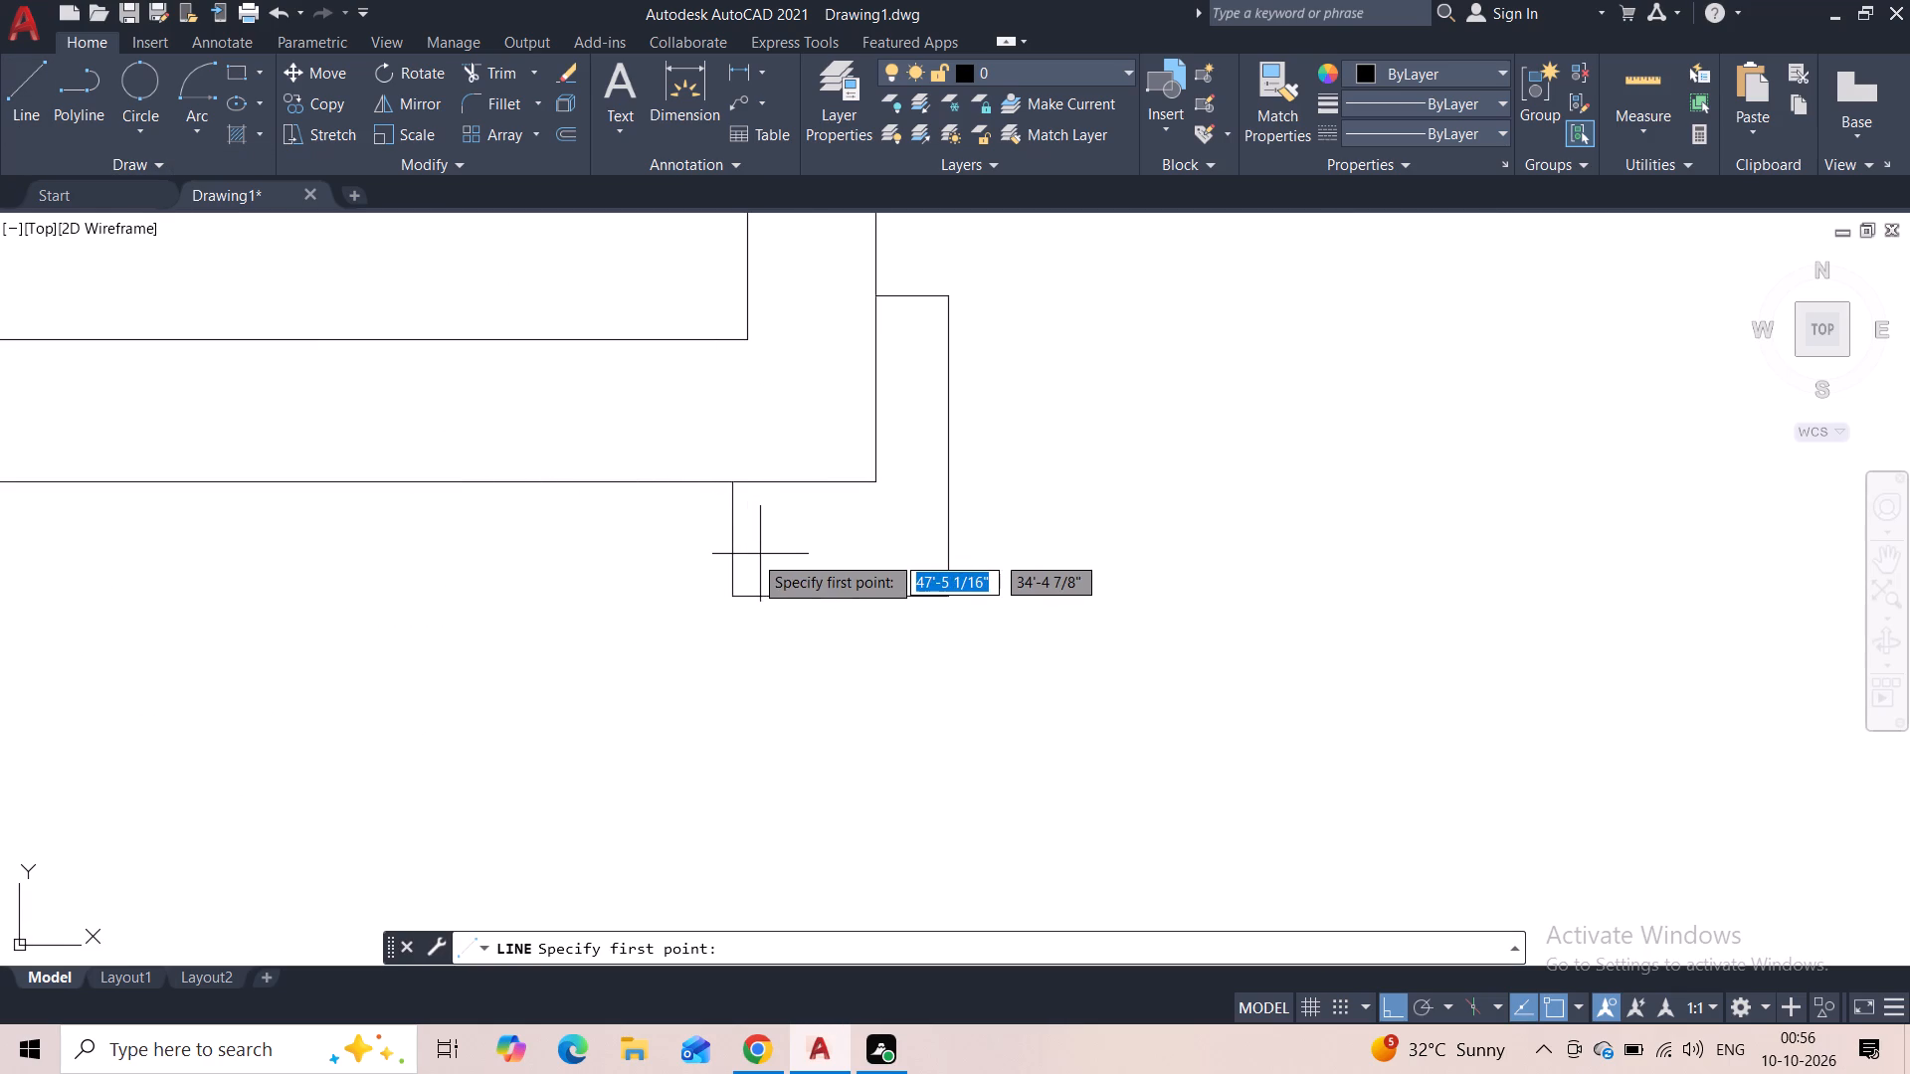
pyautogui.click(732, 554)
pyautogui.click(944, 556)
pyautogui.press('Escape')
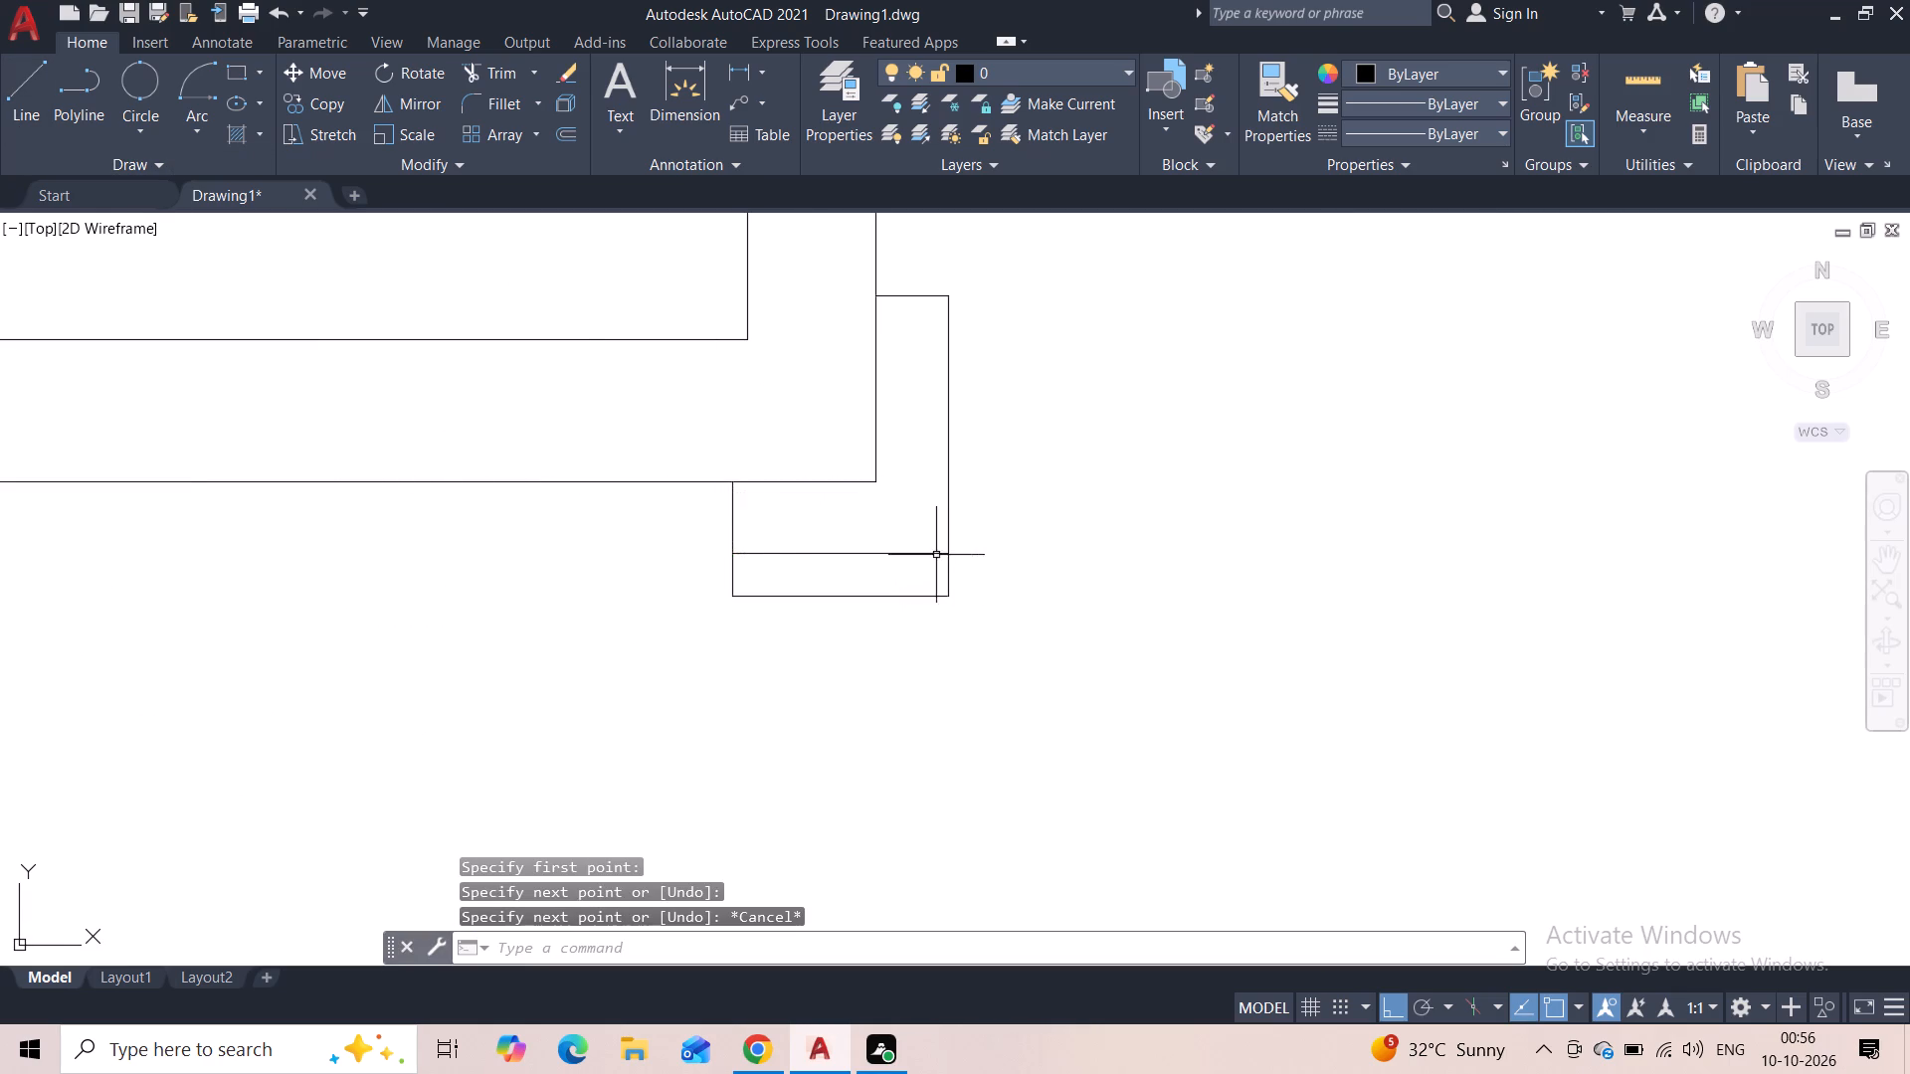
# Trim away the part of the lower-right bracket below the new horizontal line.
pyautogui.click(486, 76)
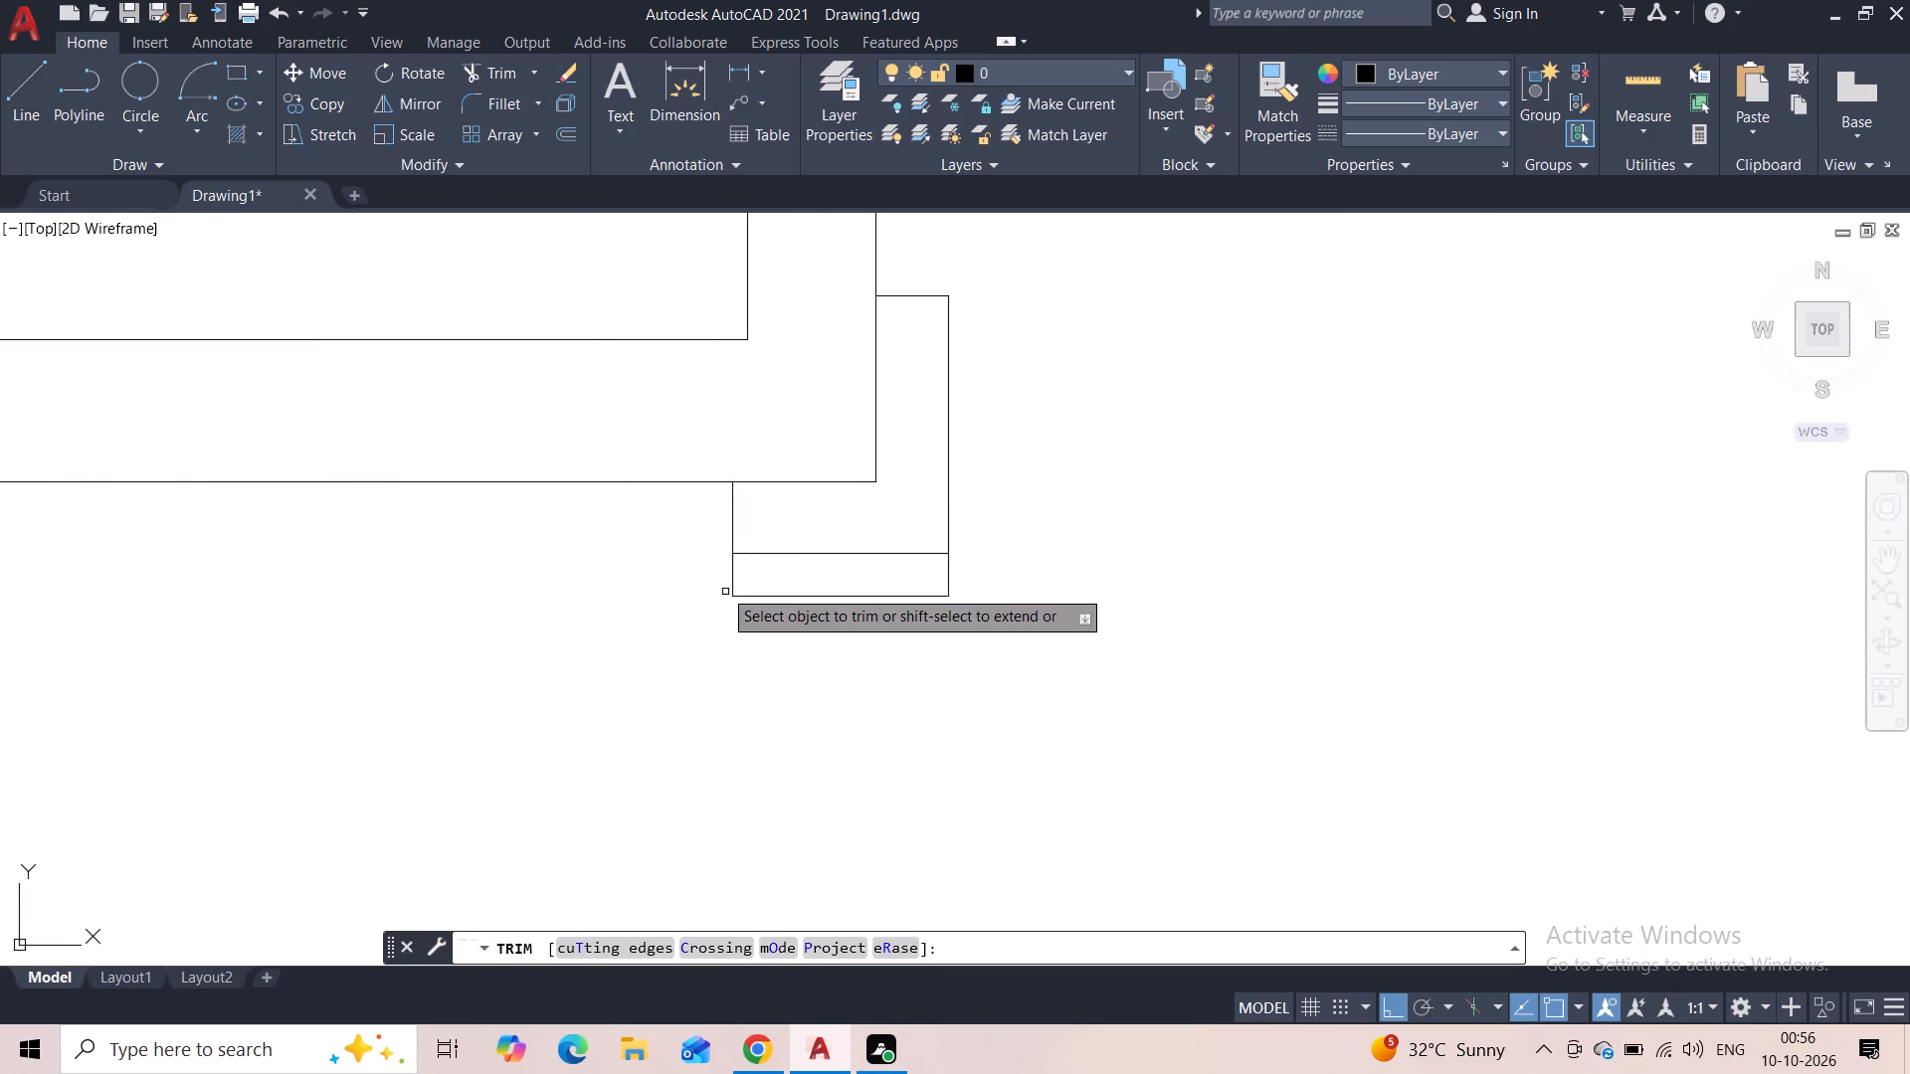
pyautogui.moveTo(716, 570); pyautogui.dragTo(963, 585)
pyautogui.press('Escape')
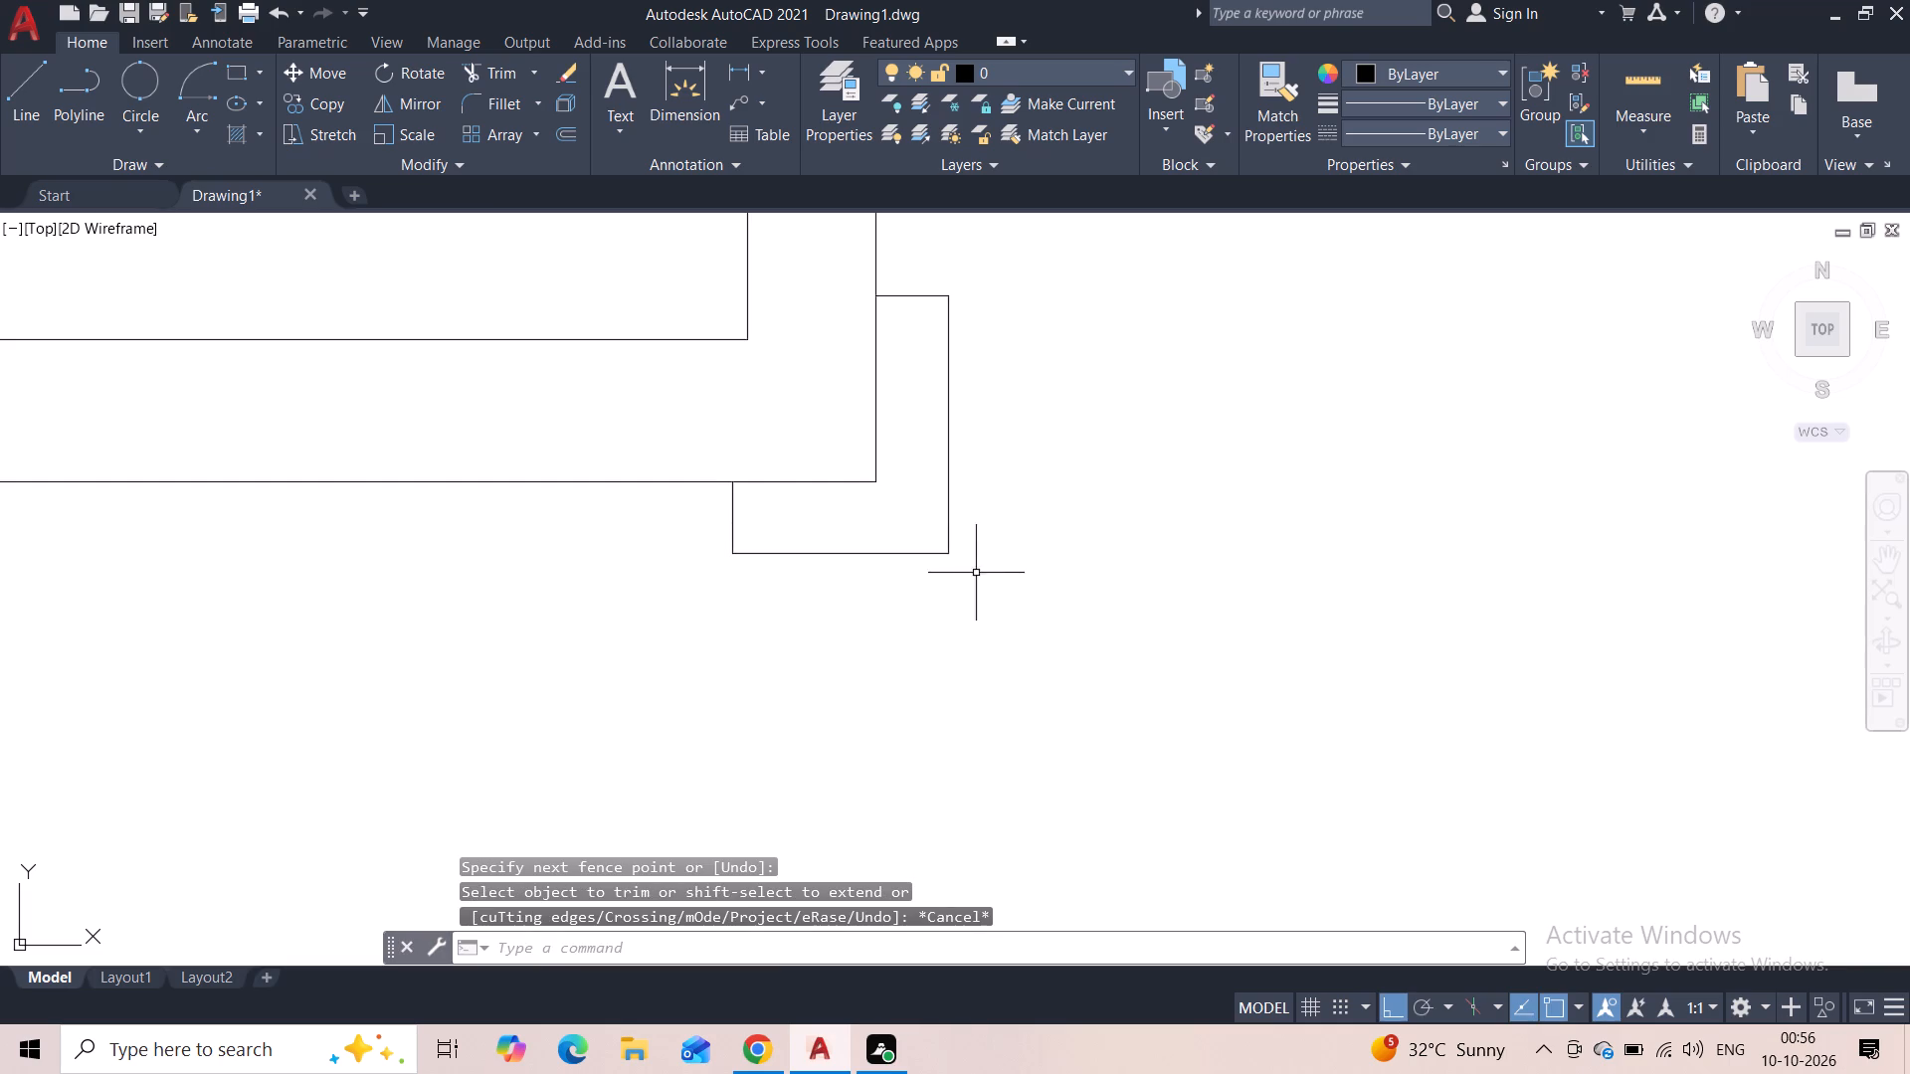
pyautogui.scroll(-4, 978, 568)
pyautogui.scroll(-1, 1052, 493)
pyautogui.moveTo(1047, 447); pyautogui.dragTo(1030, 555, button='middle')
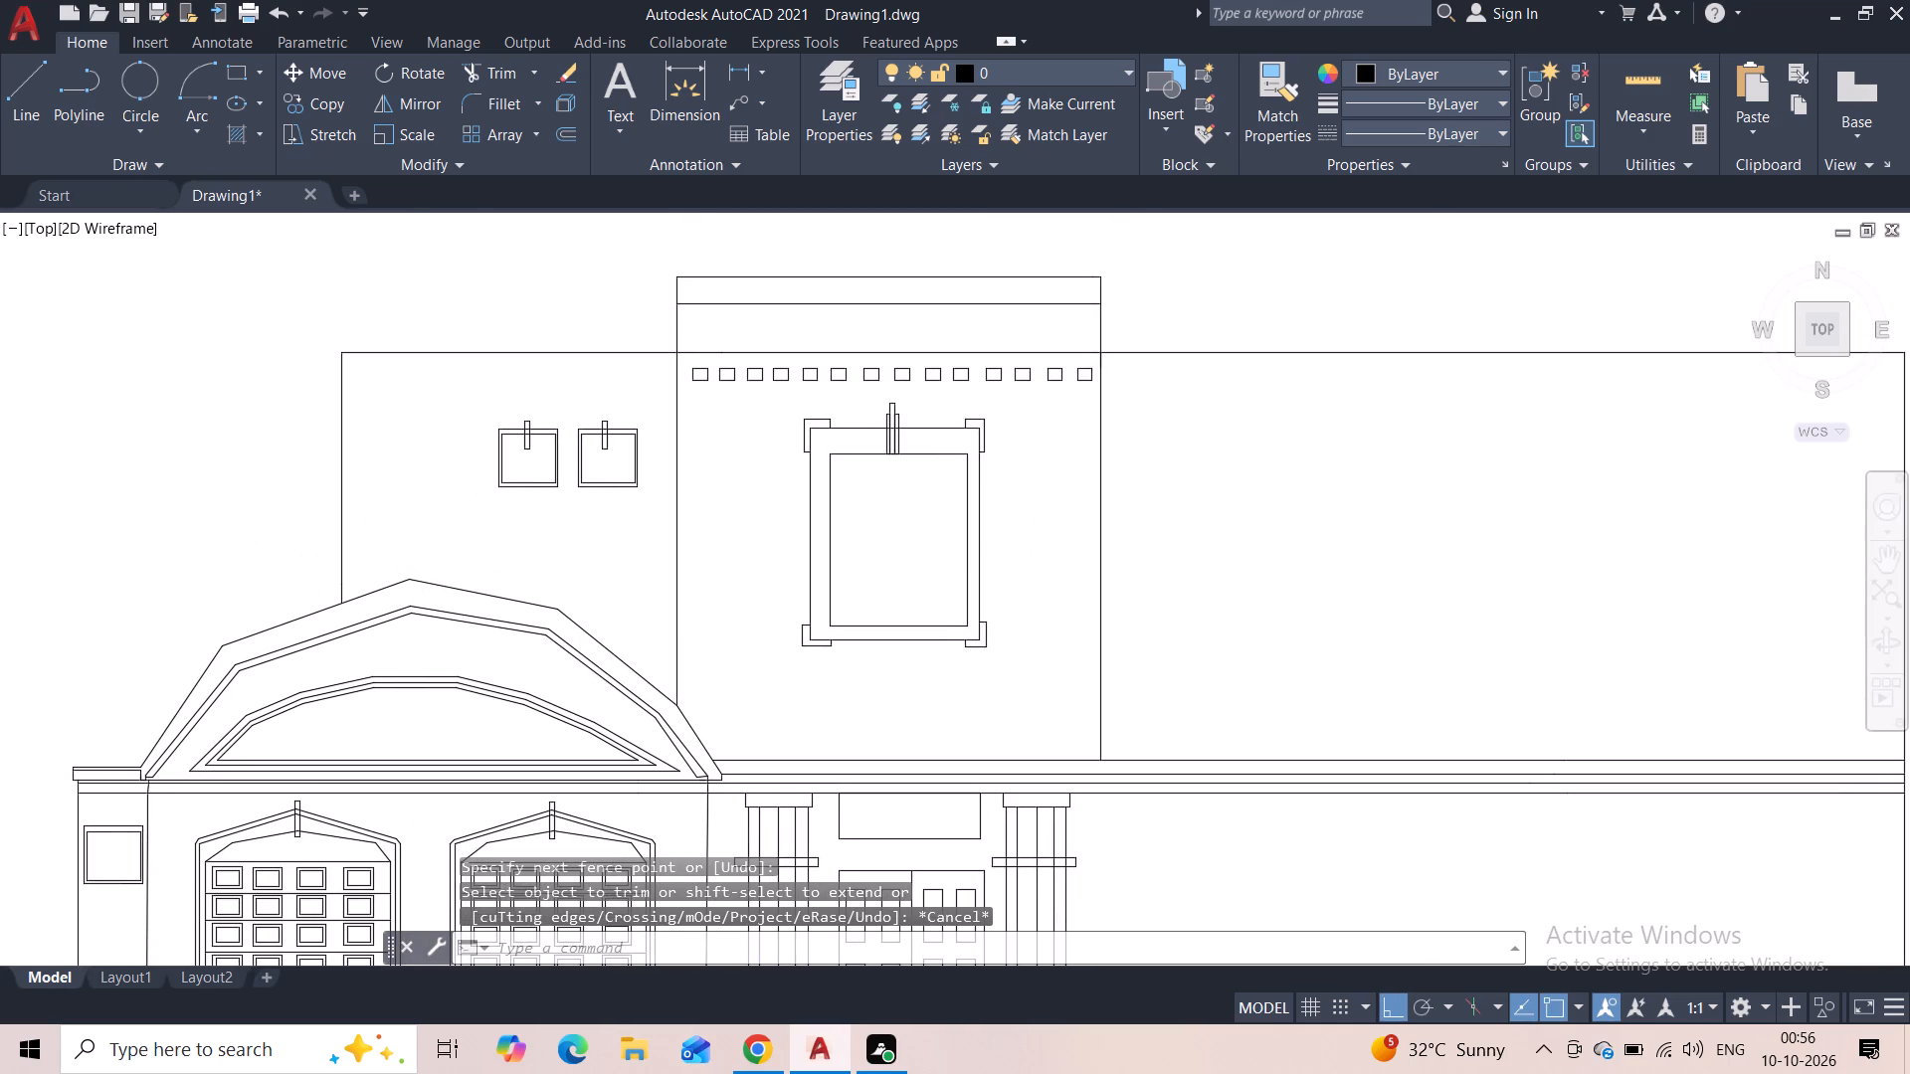
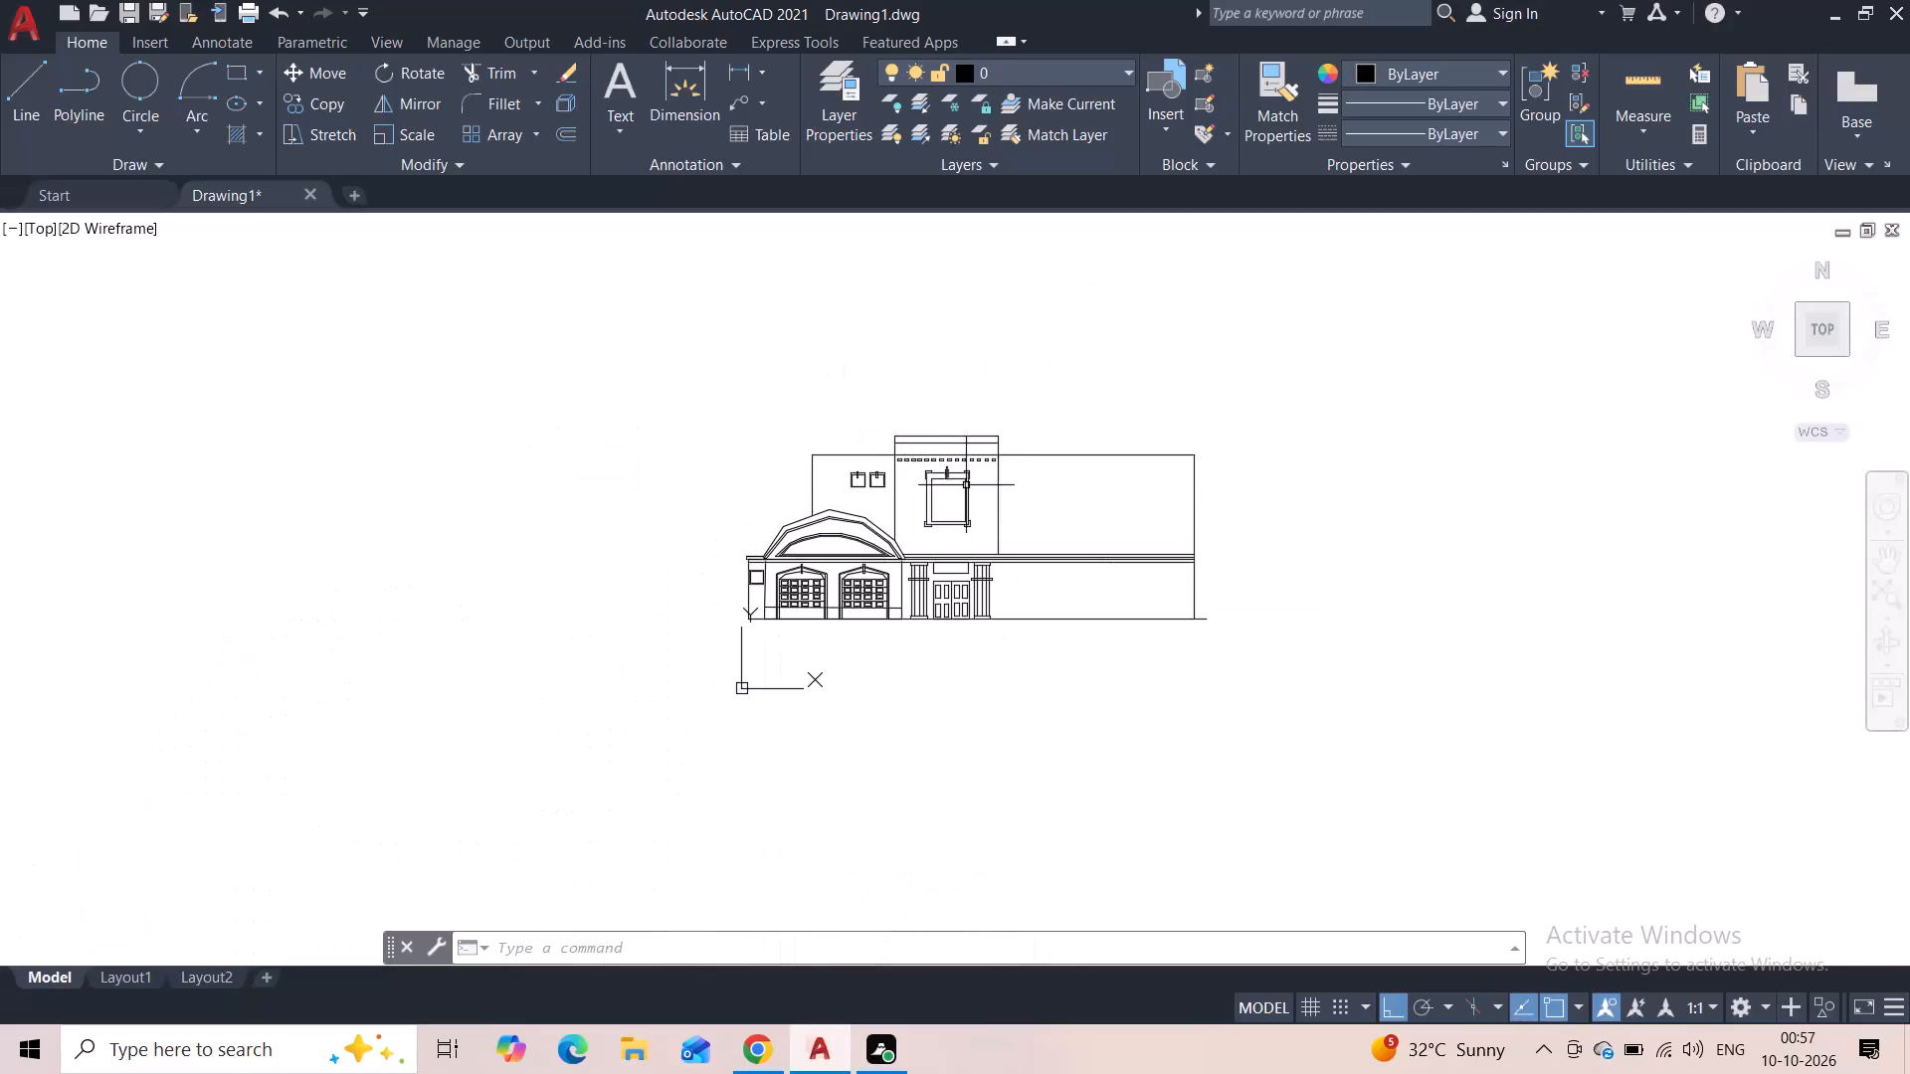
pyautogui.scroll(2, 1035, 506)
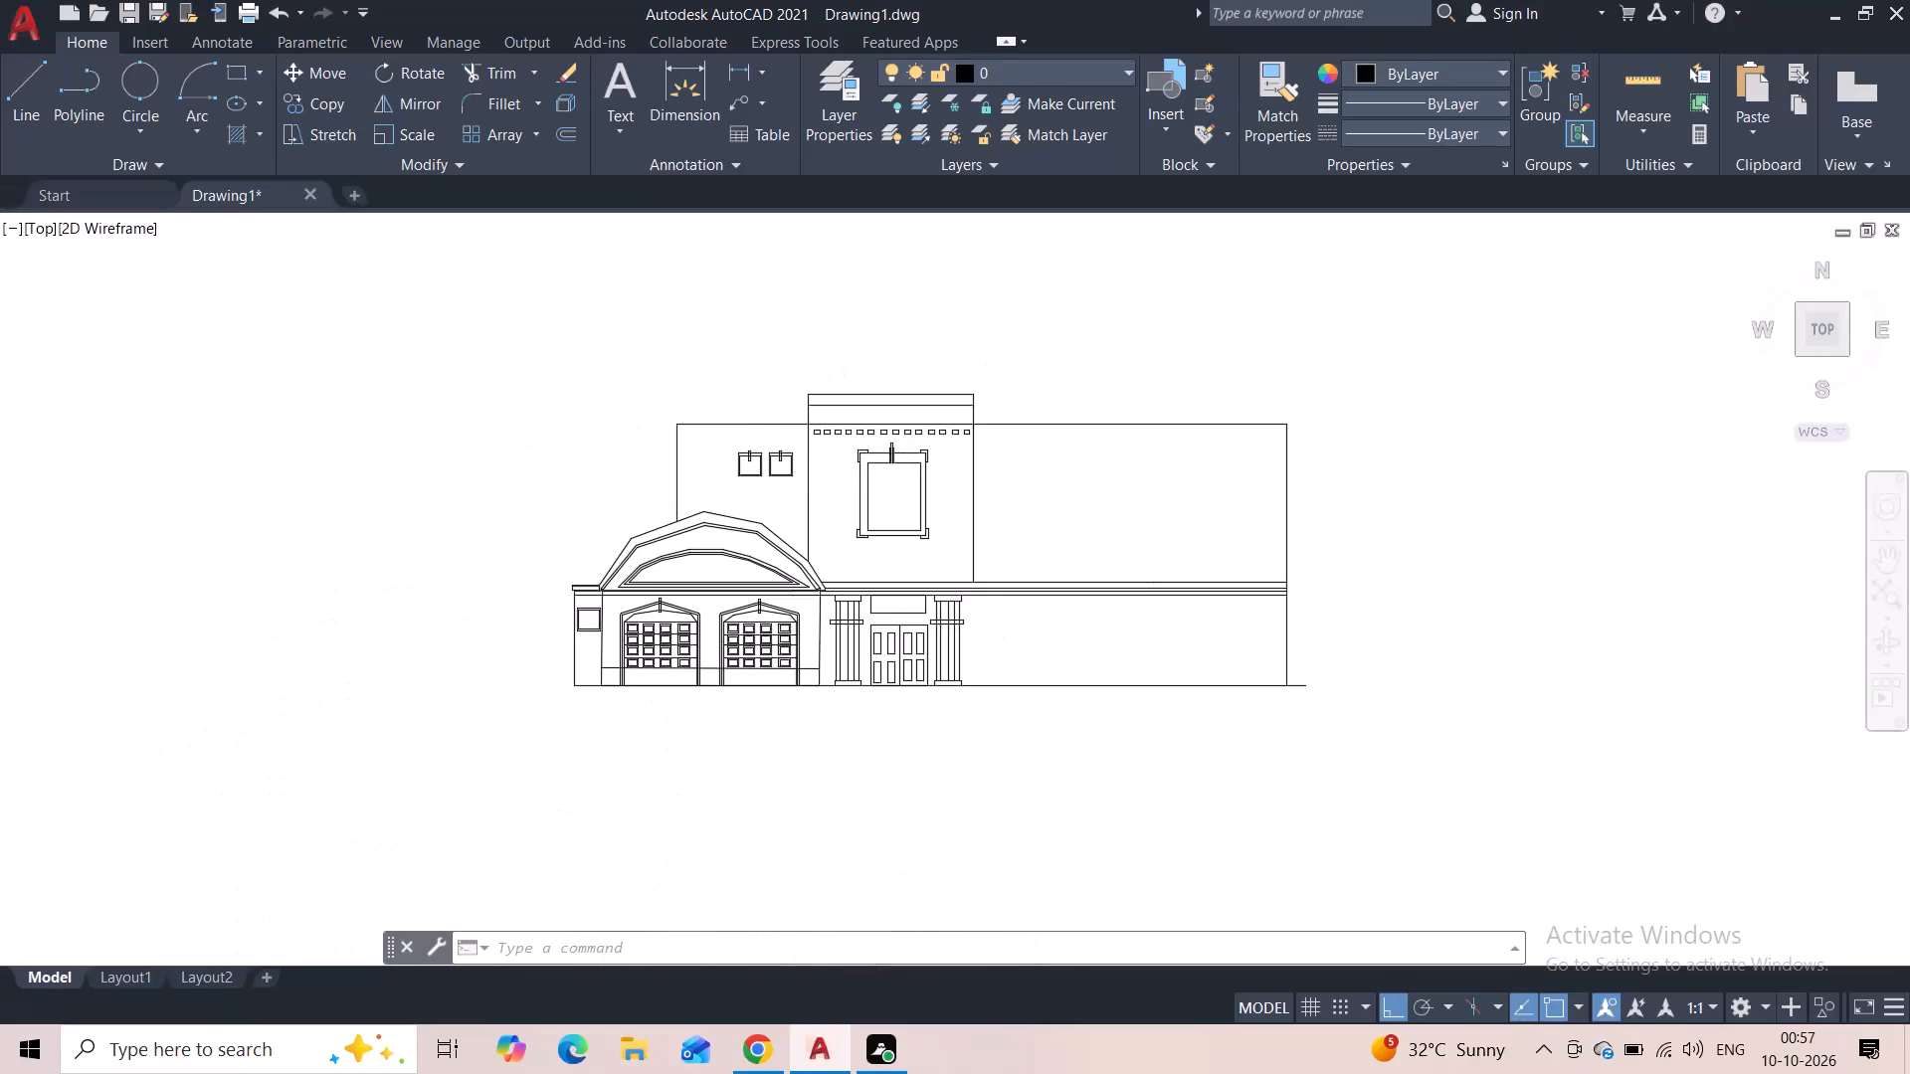
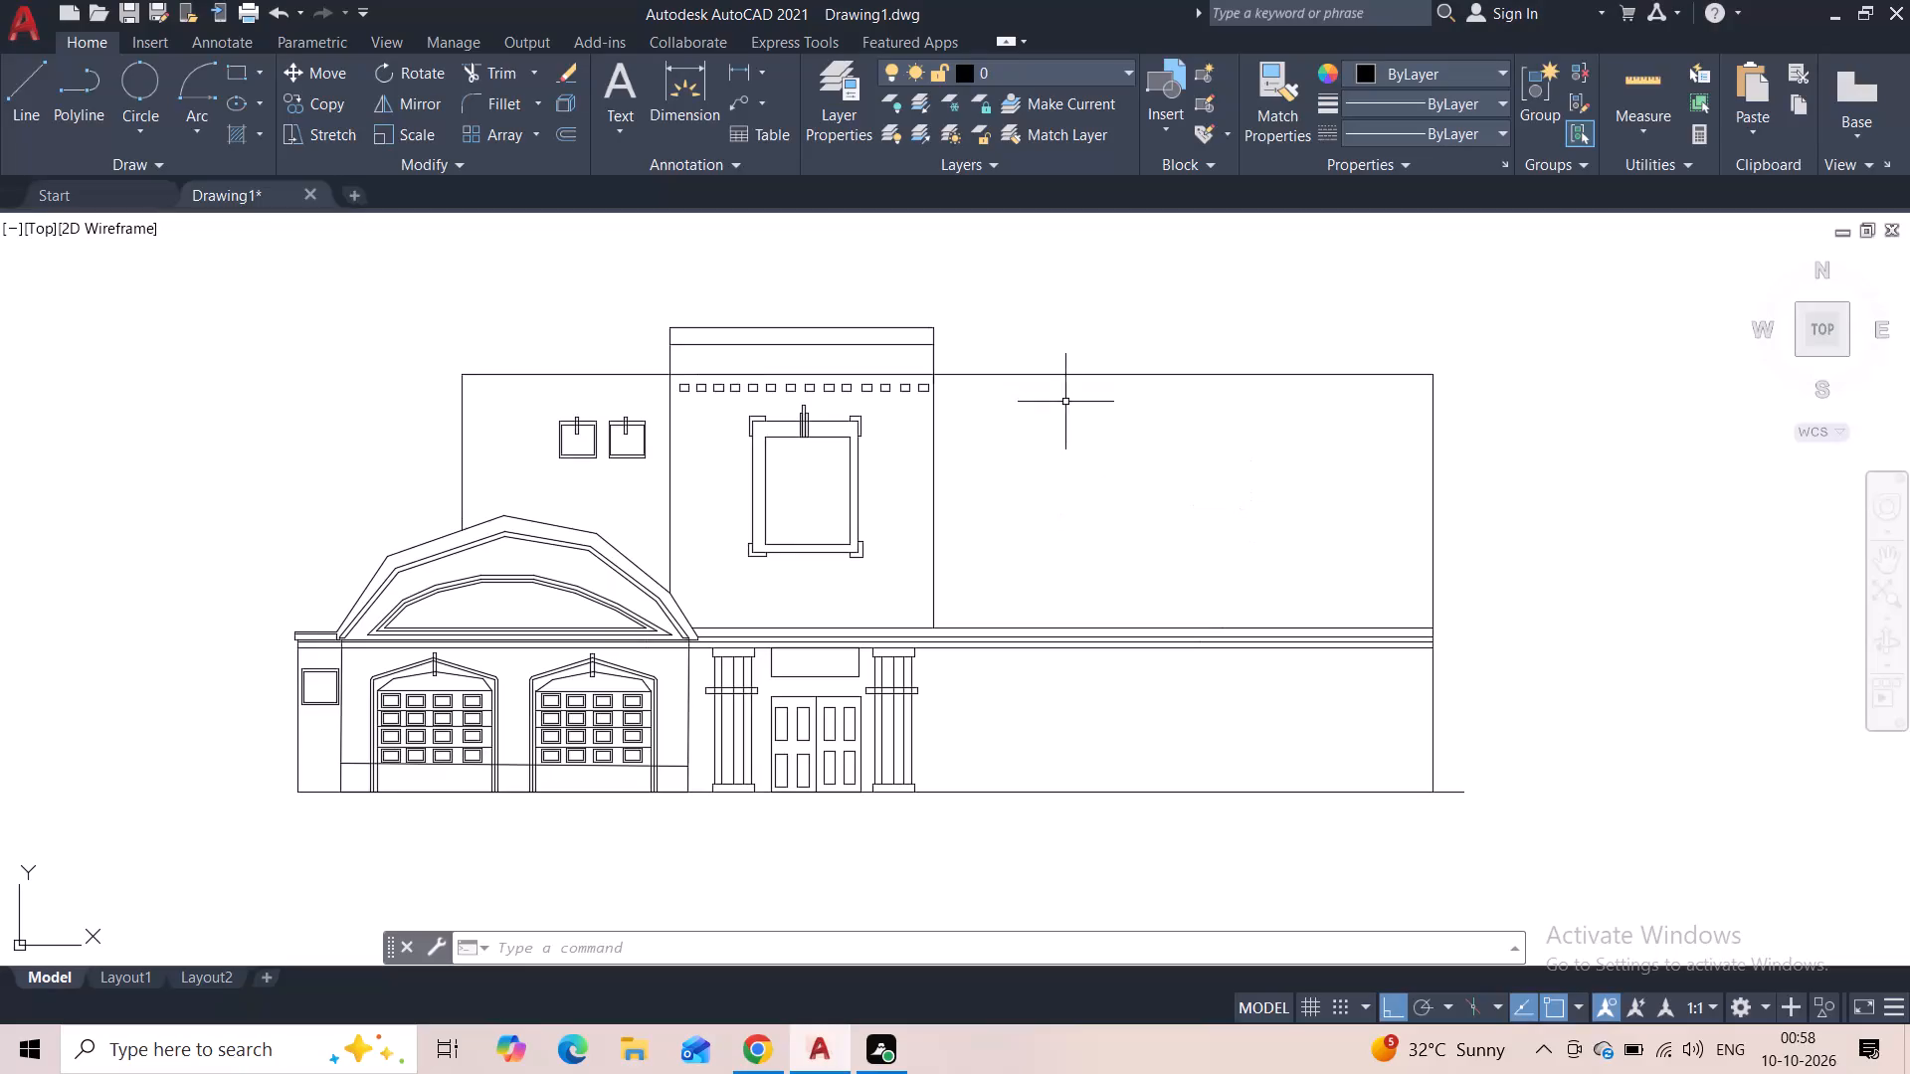
# Draw a short horizontal overhang line outward from the central bay's top-left corner, ending in a short vertical upright.
pyautogui.moveTo(1142, 481); pyautogui.dragTo(1020, 558, button='middle')
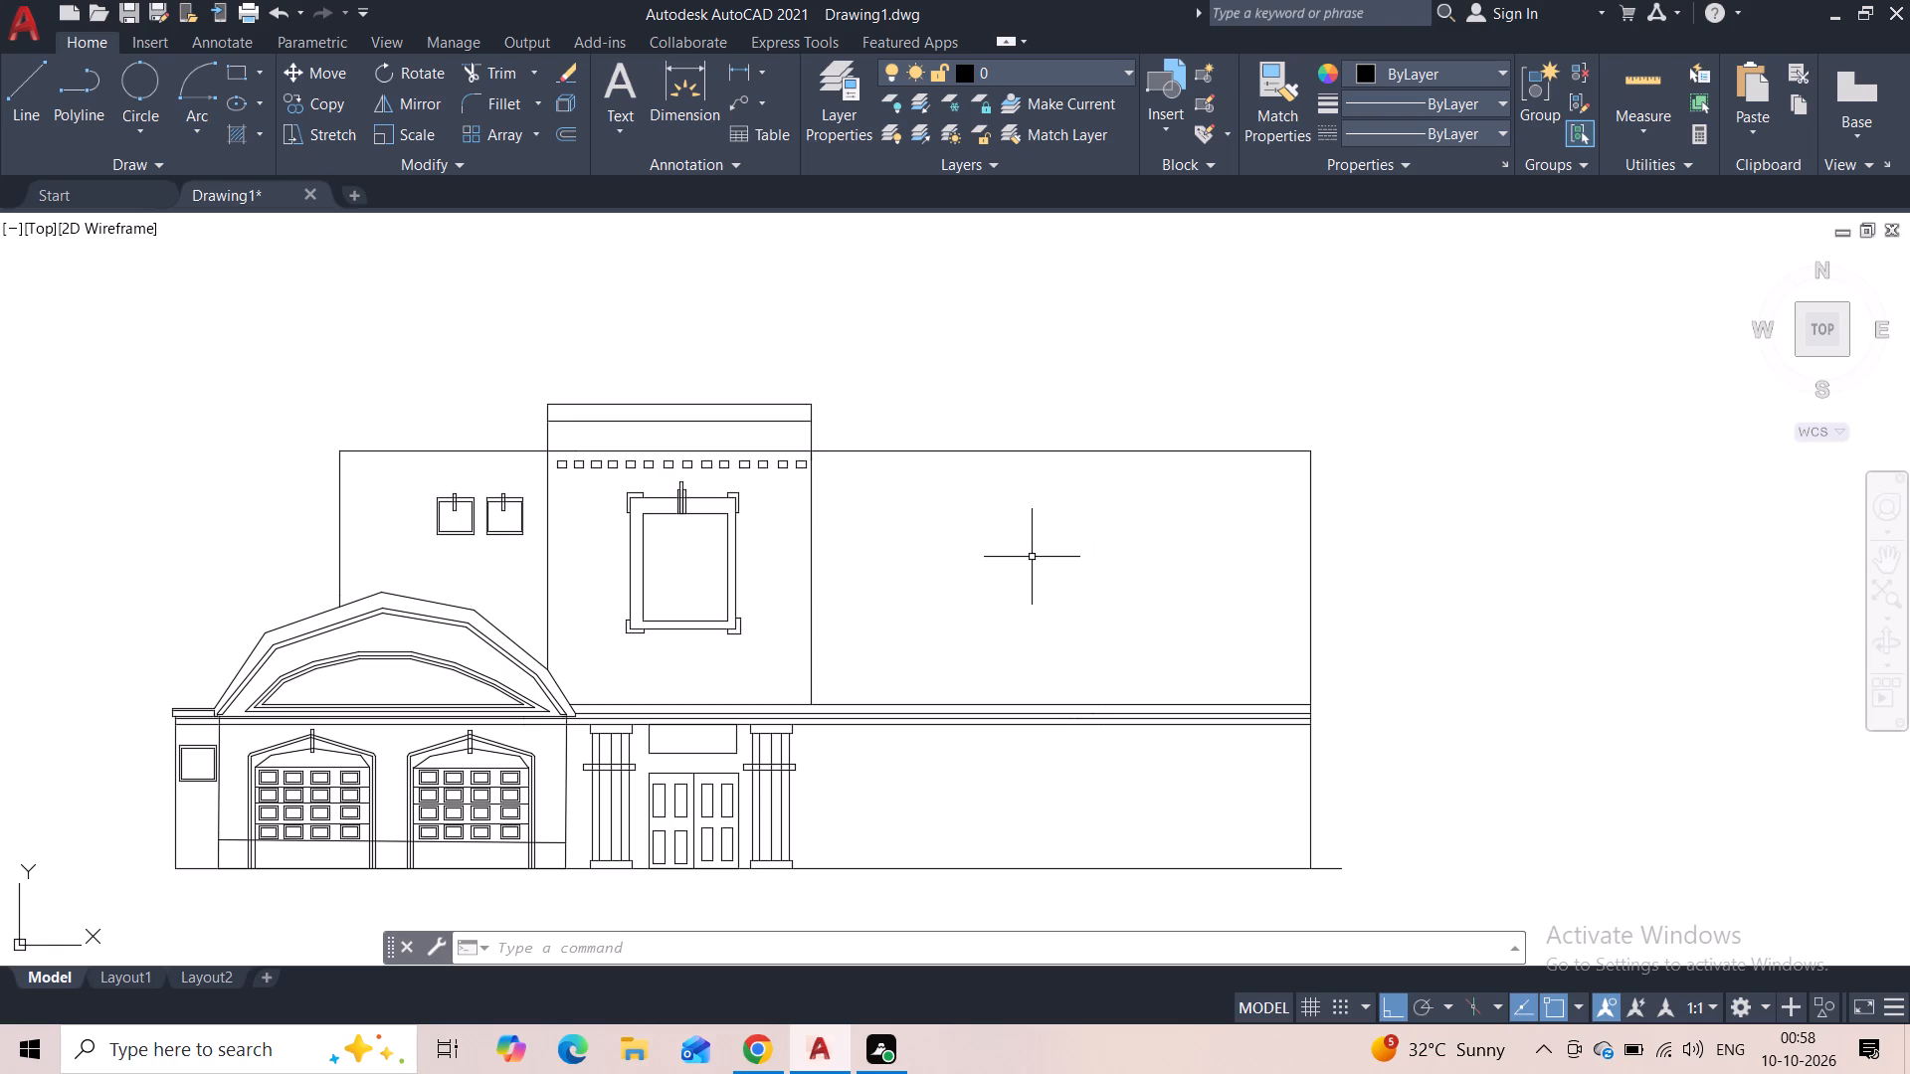
pyautogui.click(16, 87)
pyautogui.click(543, 402)
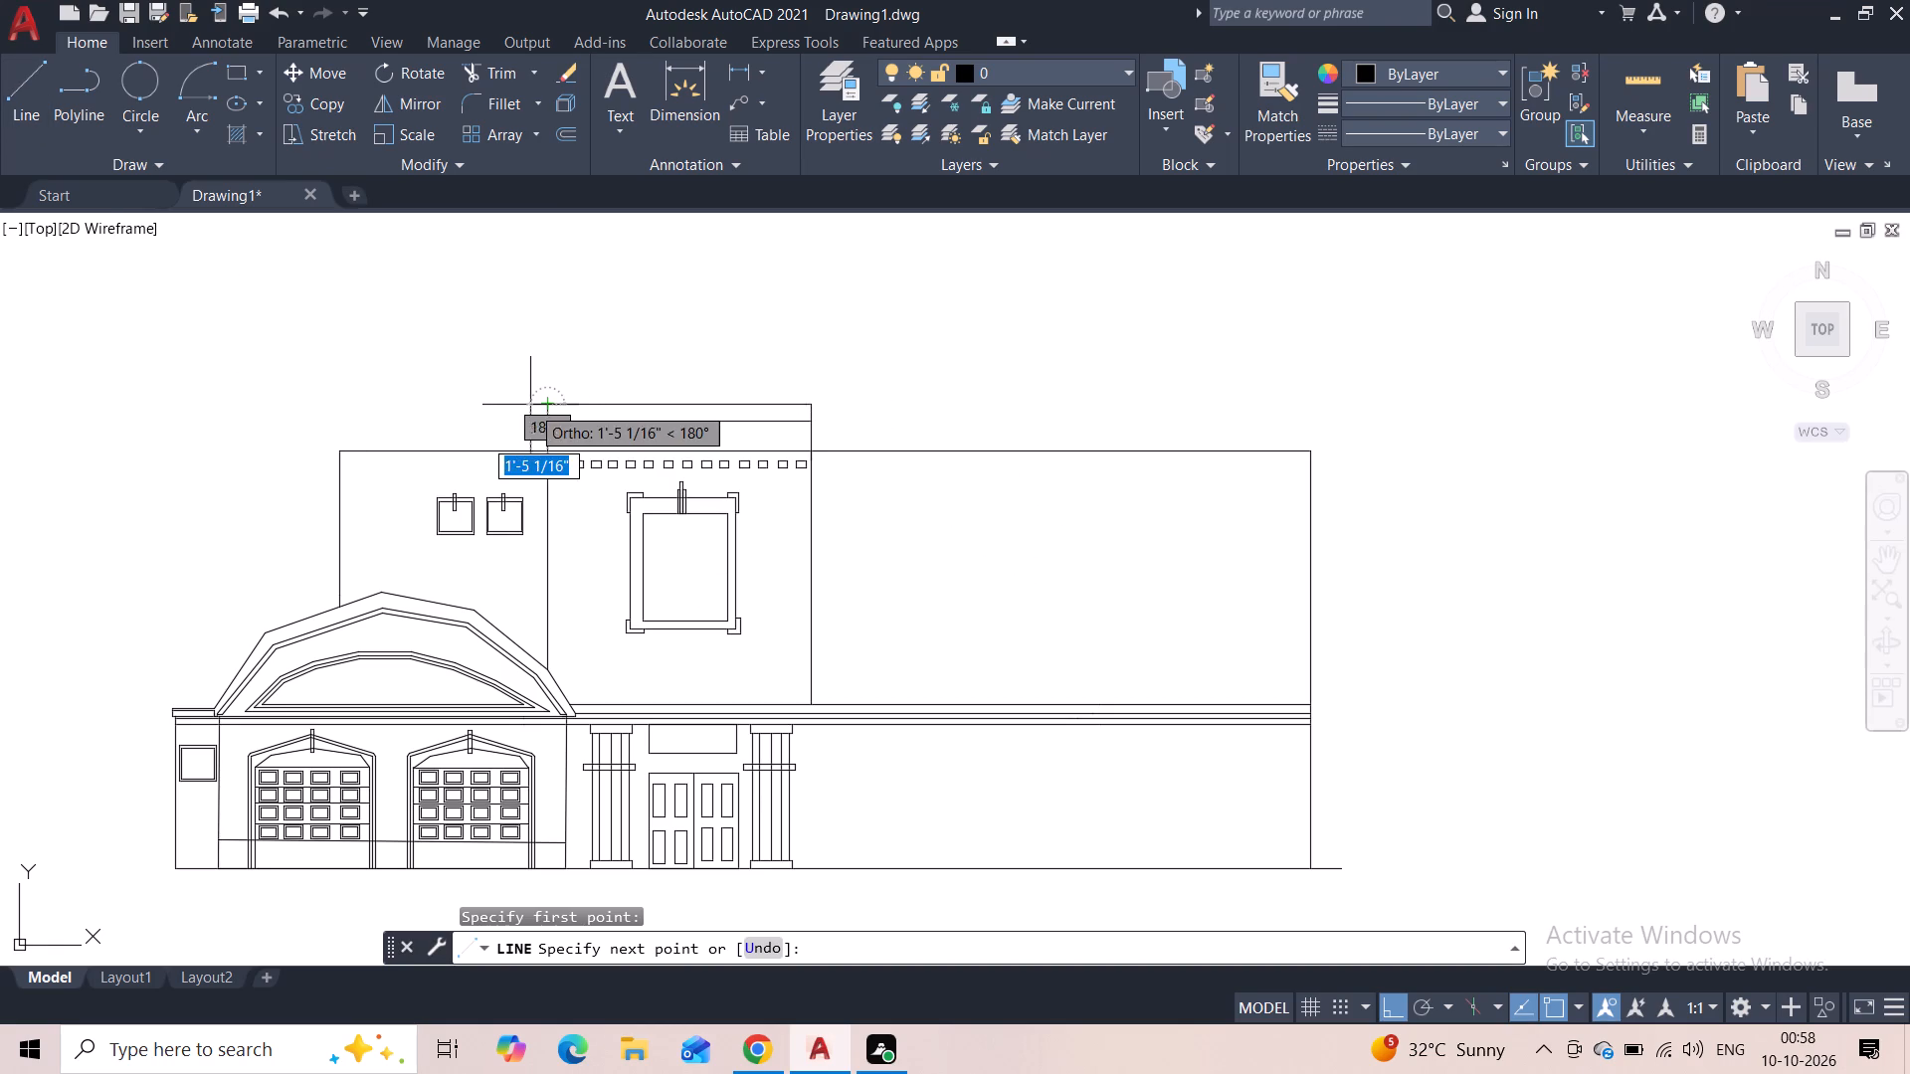
pyautogui.click(526, 406)
pyautogui.click(519, 379)
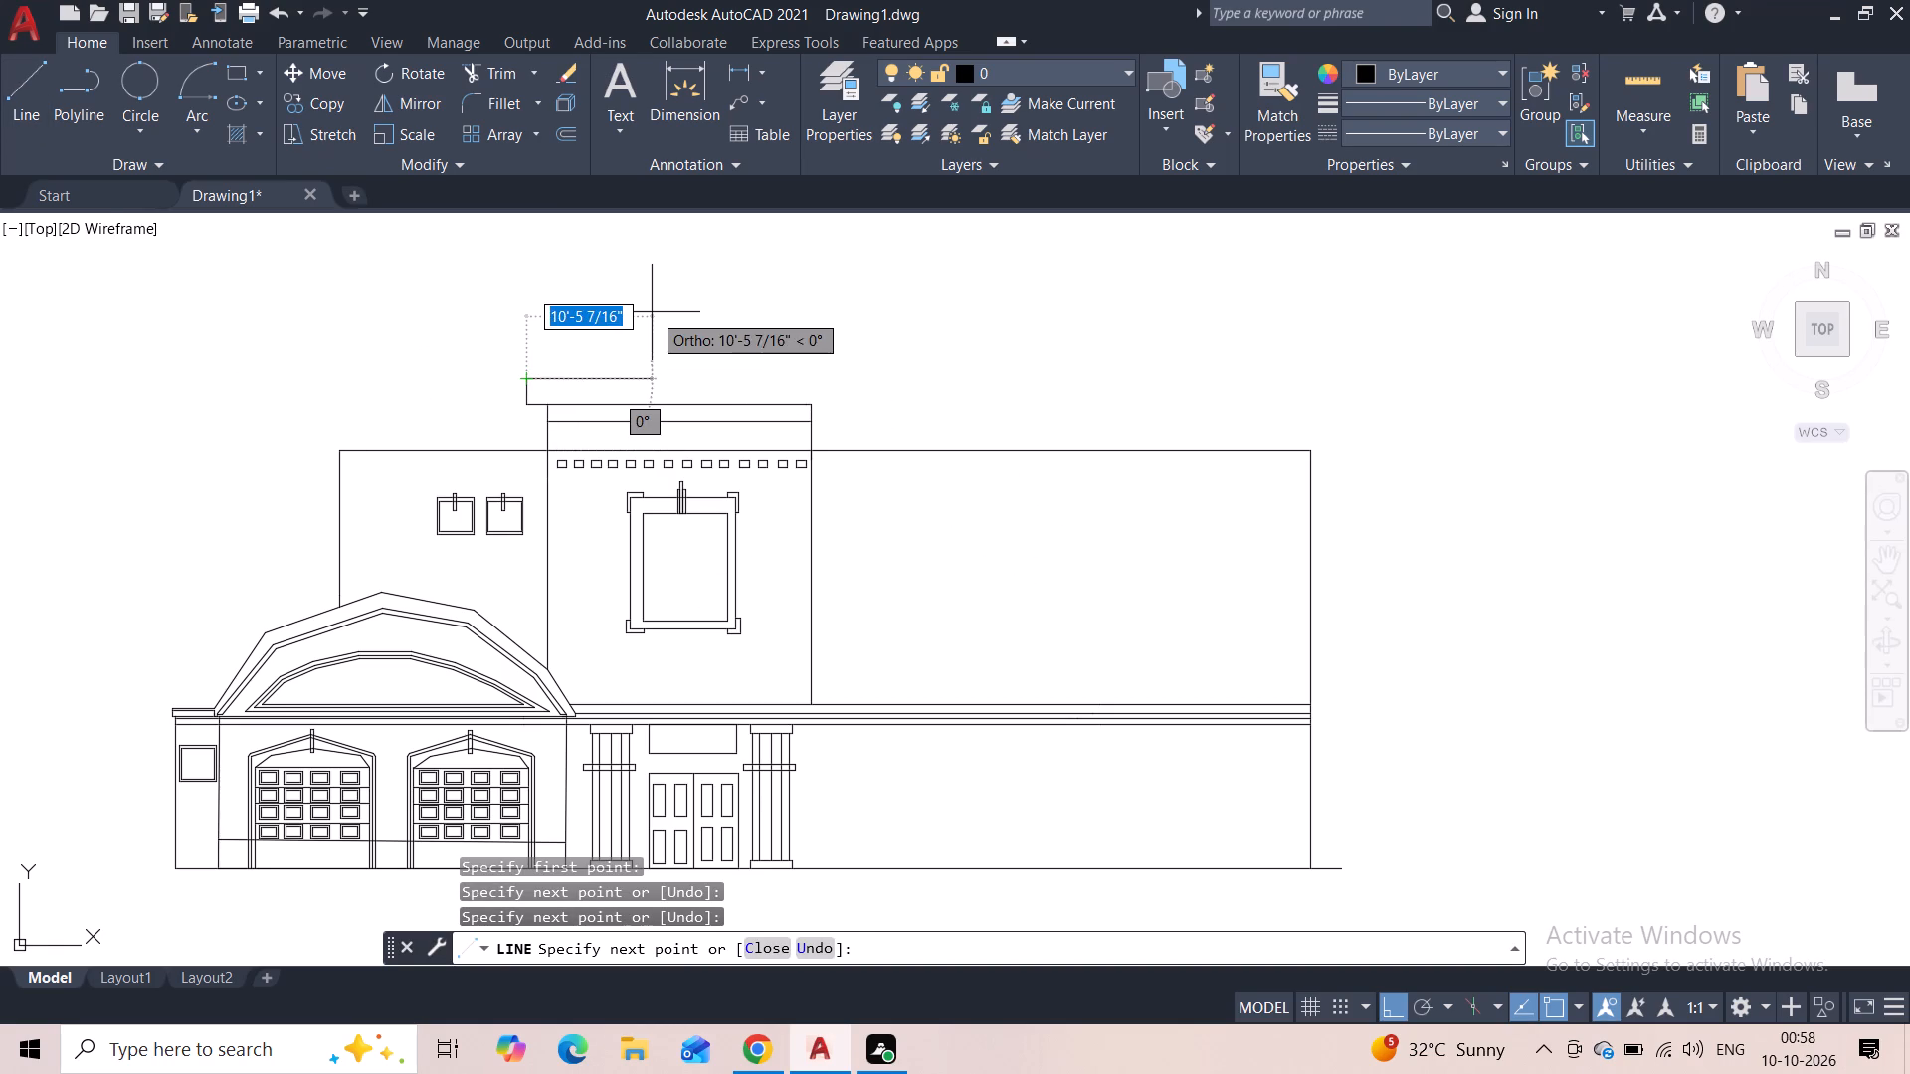
pyautogui.press('Escape')
pyautogui.press('c')
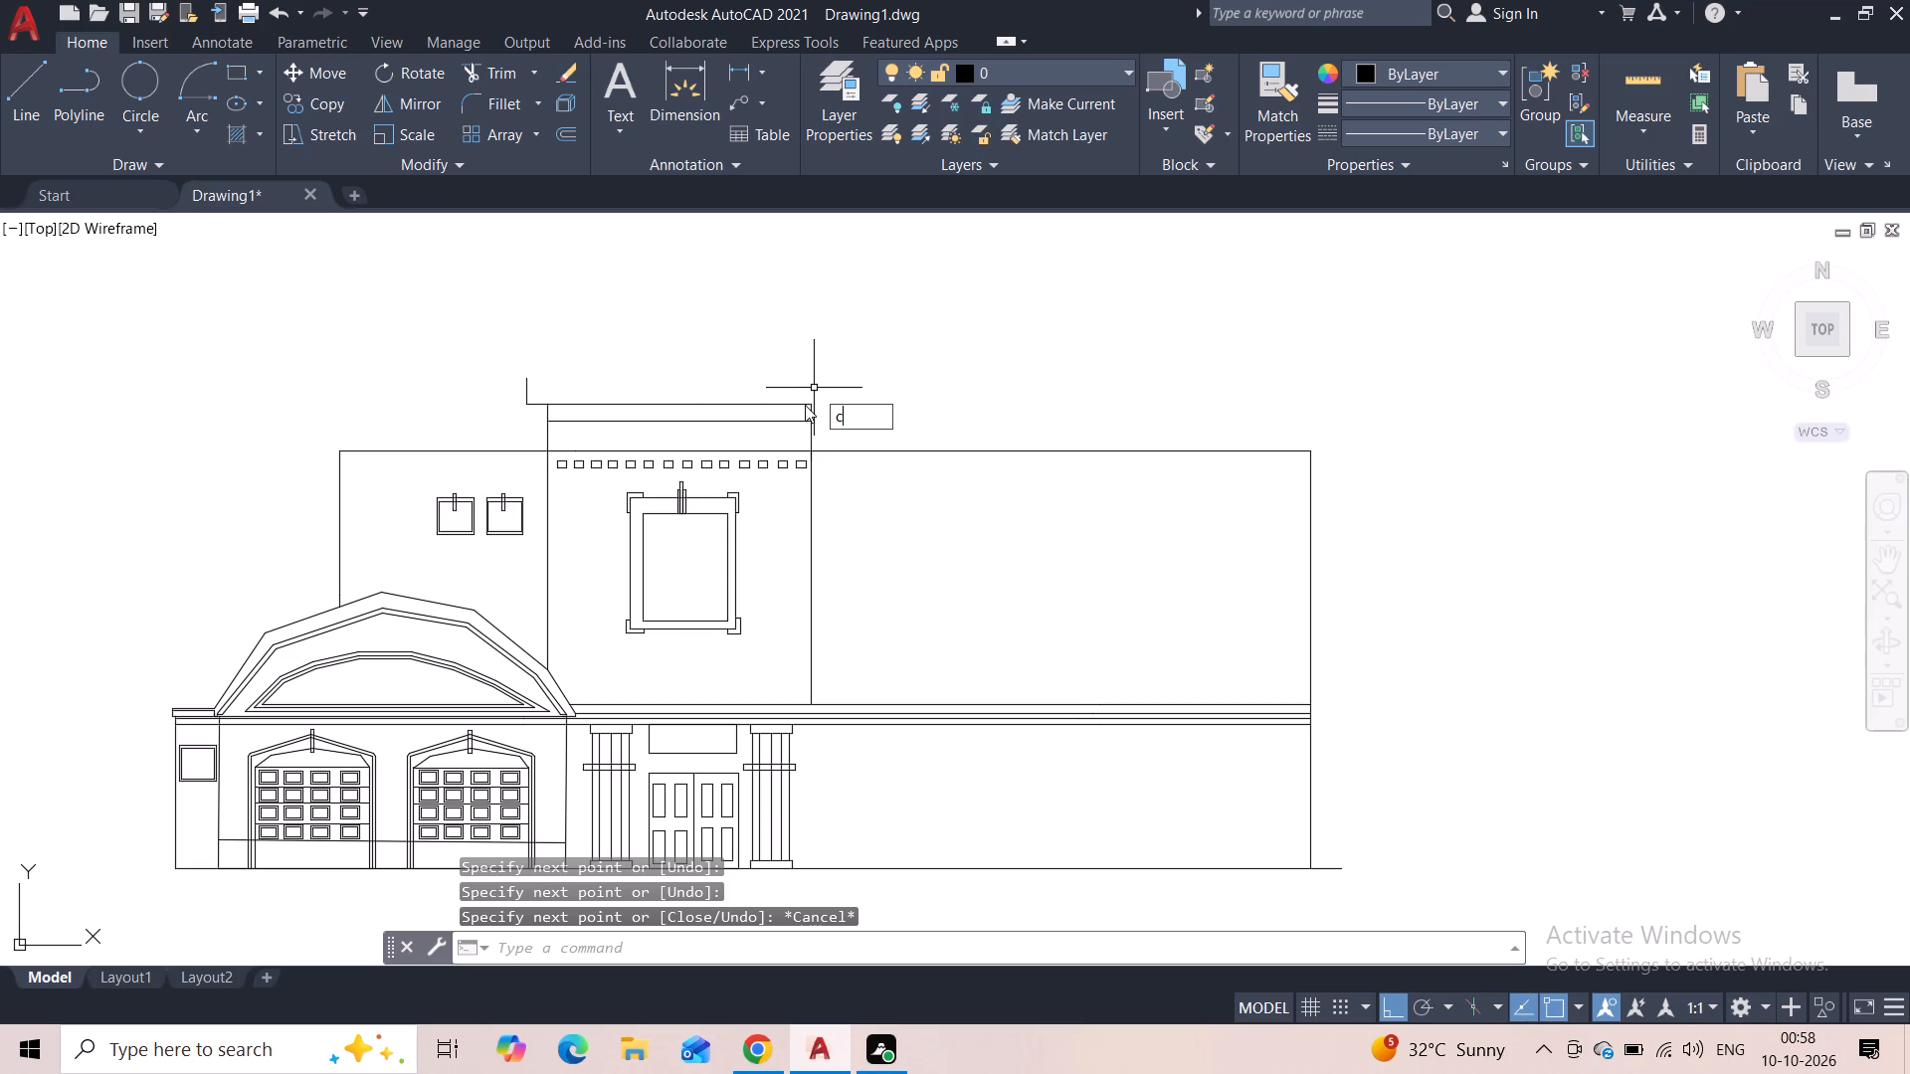
pyautogui.press('Escape')
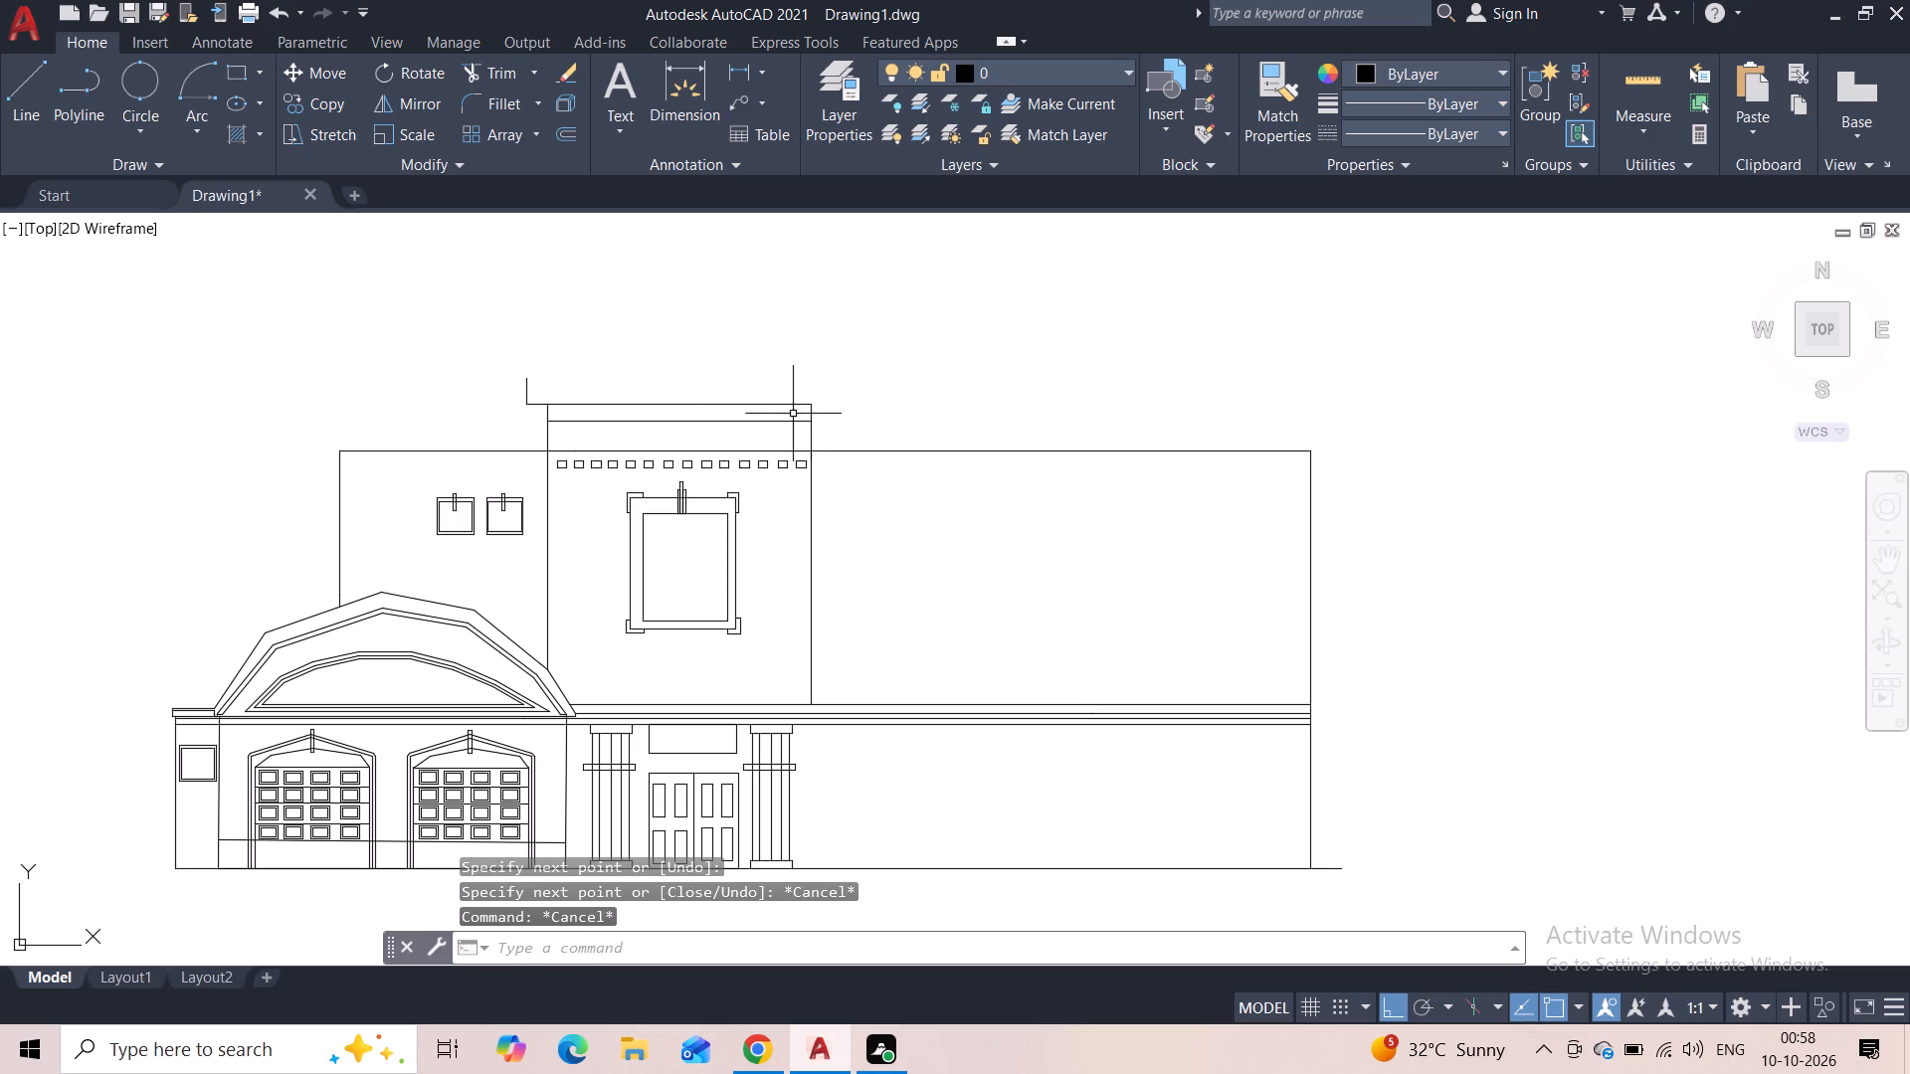
# Draw a matching horizontal overhang and short vertical upright outward from the central bay's top-right corner.
pyautogui.press('space')
pyautogui.click(815, 404)
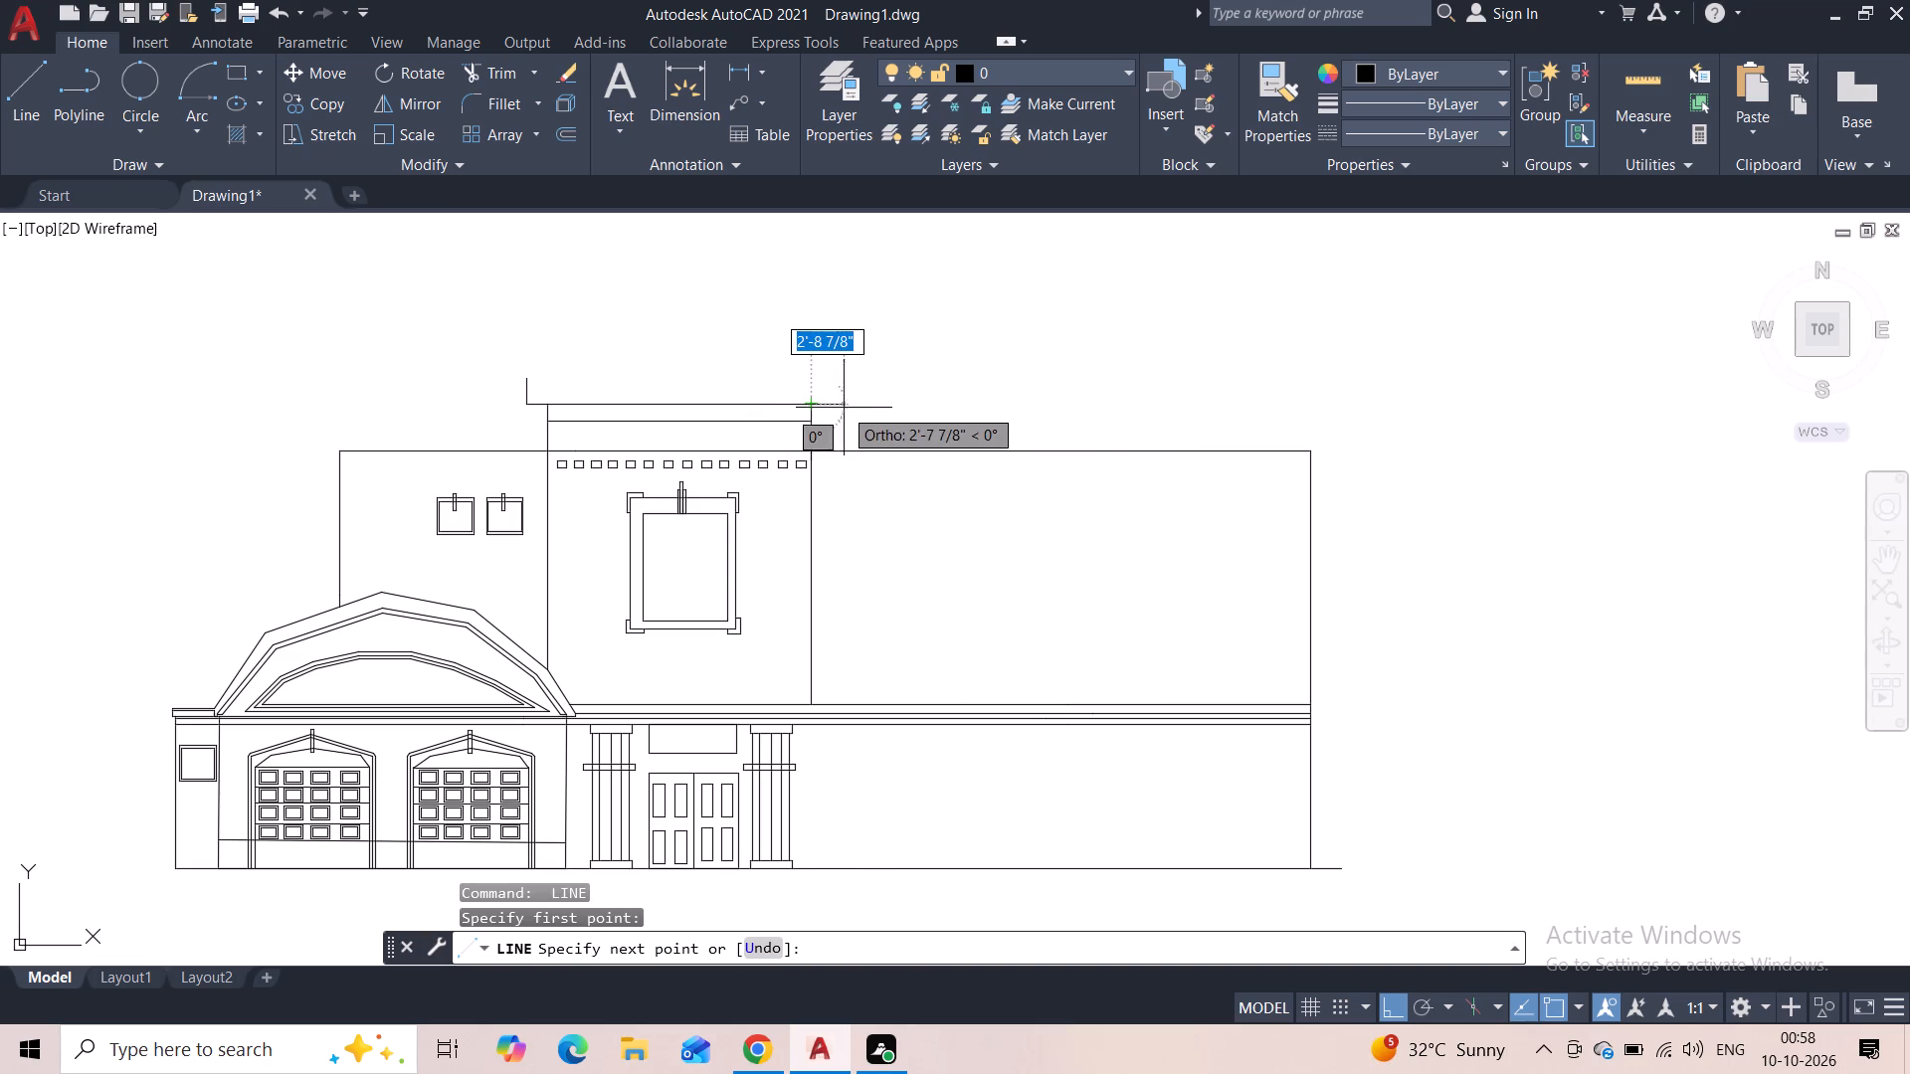
pyautogui.click(828, 411)
pyautogui.click(833, 380)
pyautogui.press('Escape')
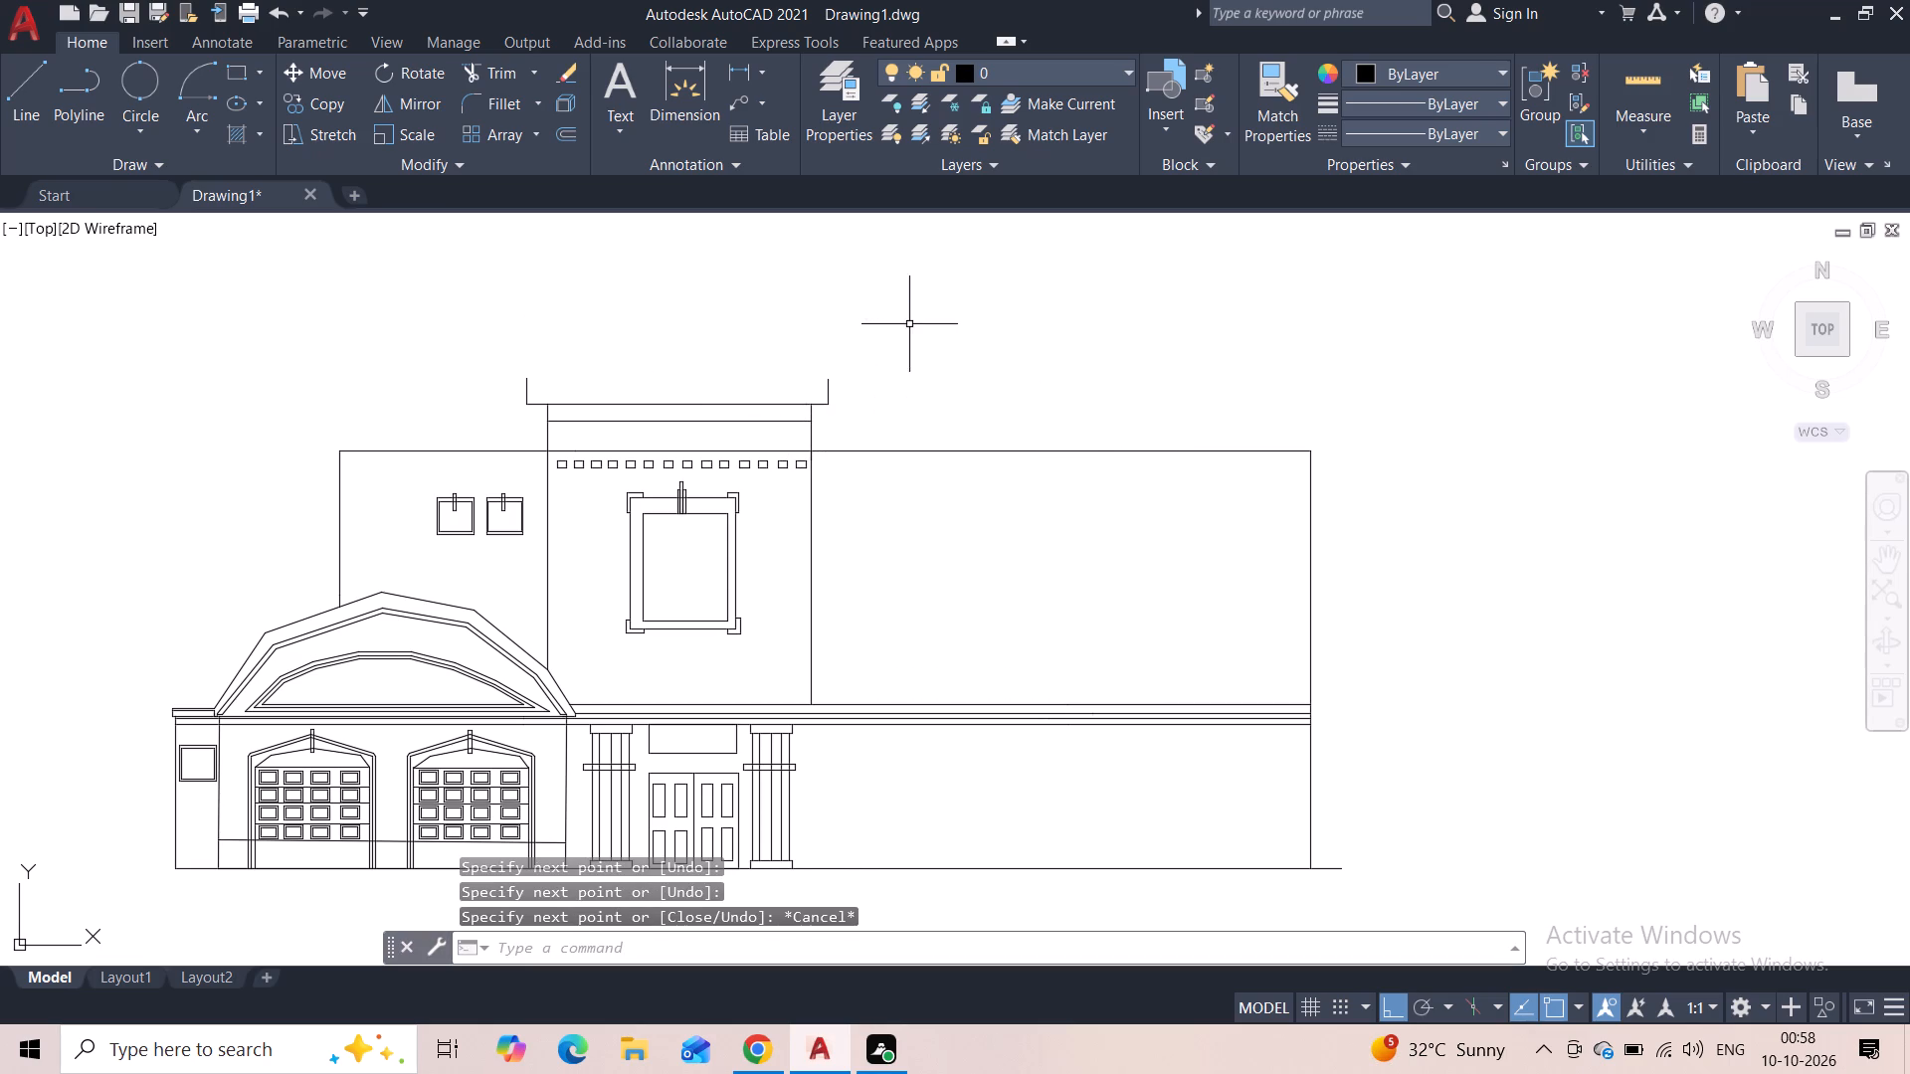
# Draw the left roof profile as a polyline from the left upright's top, with two rising segments and a horizontal run of about 6'-2".
pyautogui.scroll(1, 841, 339)
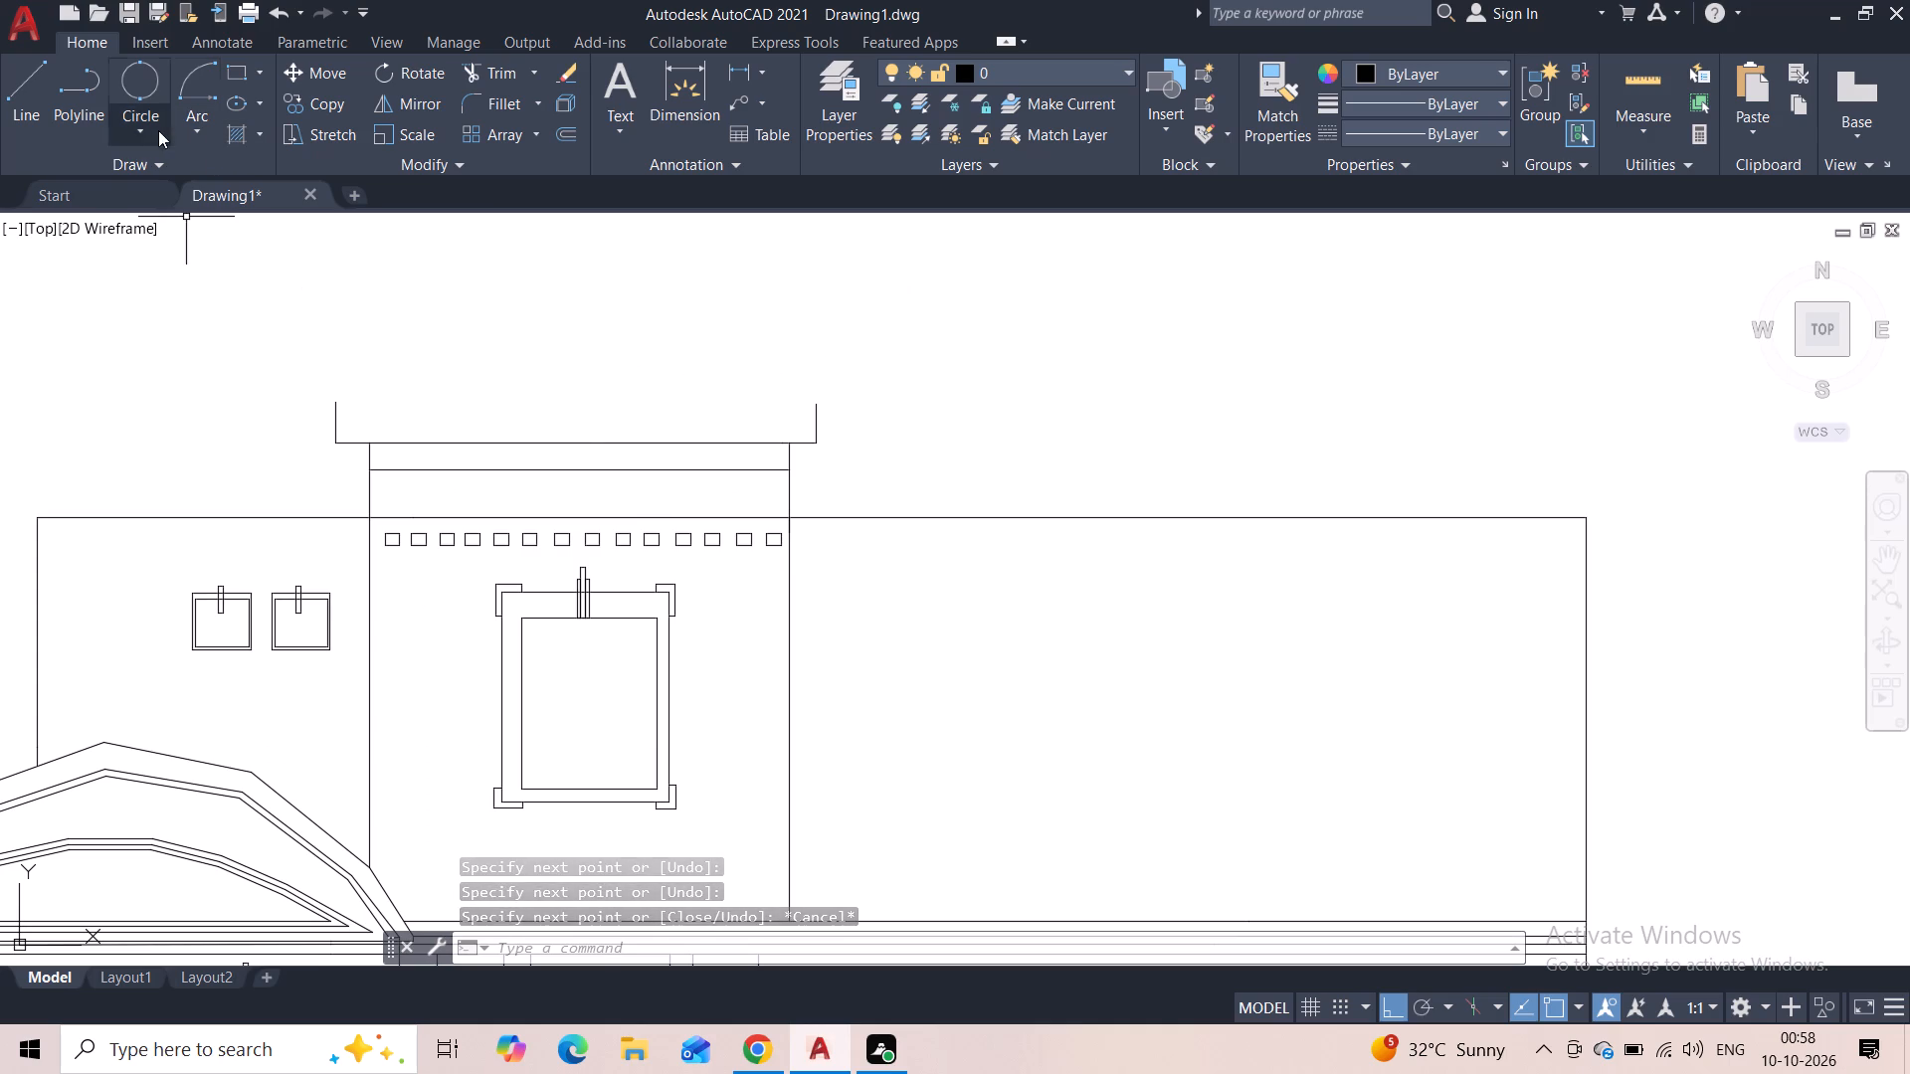
pyautogui.click(82, 116)
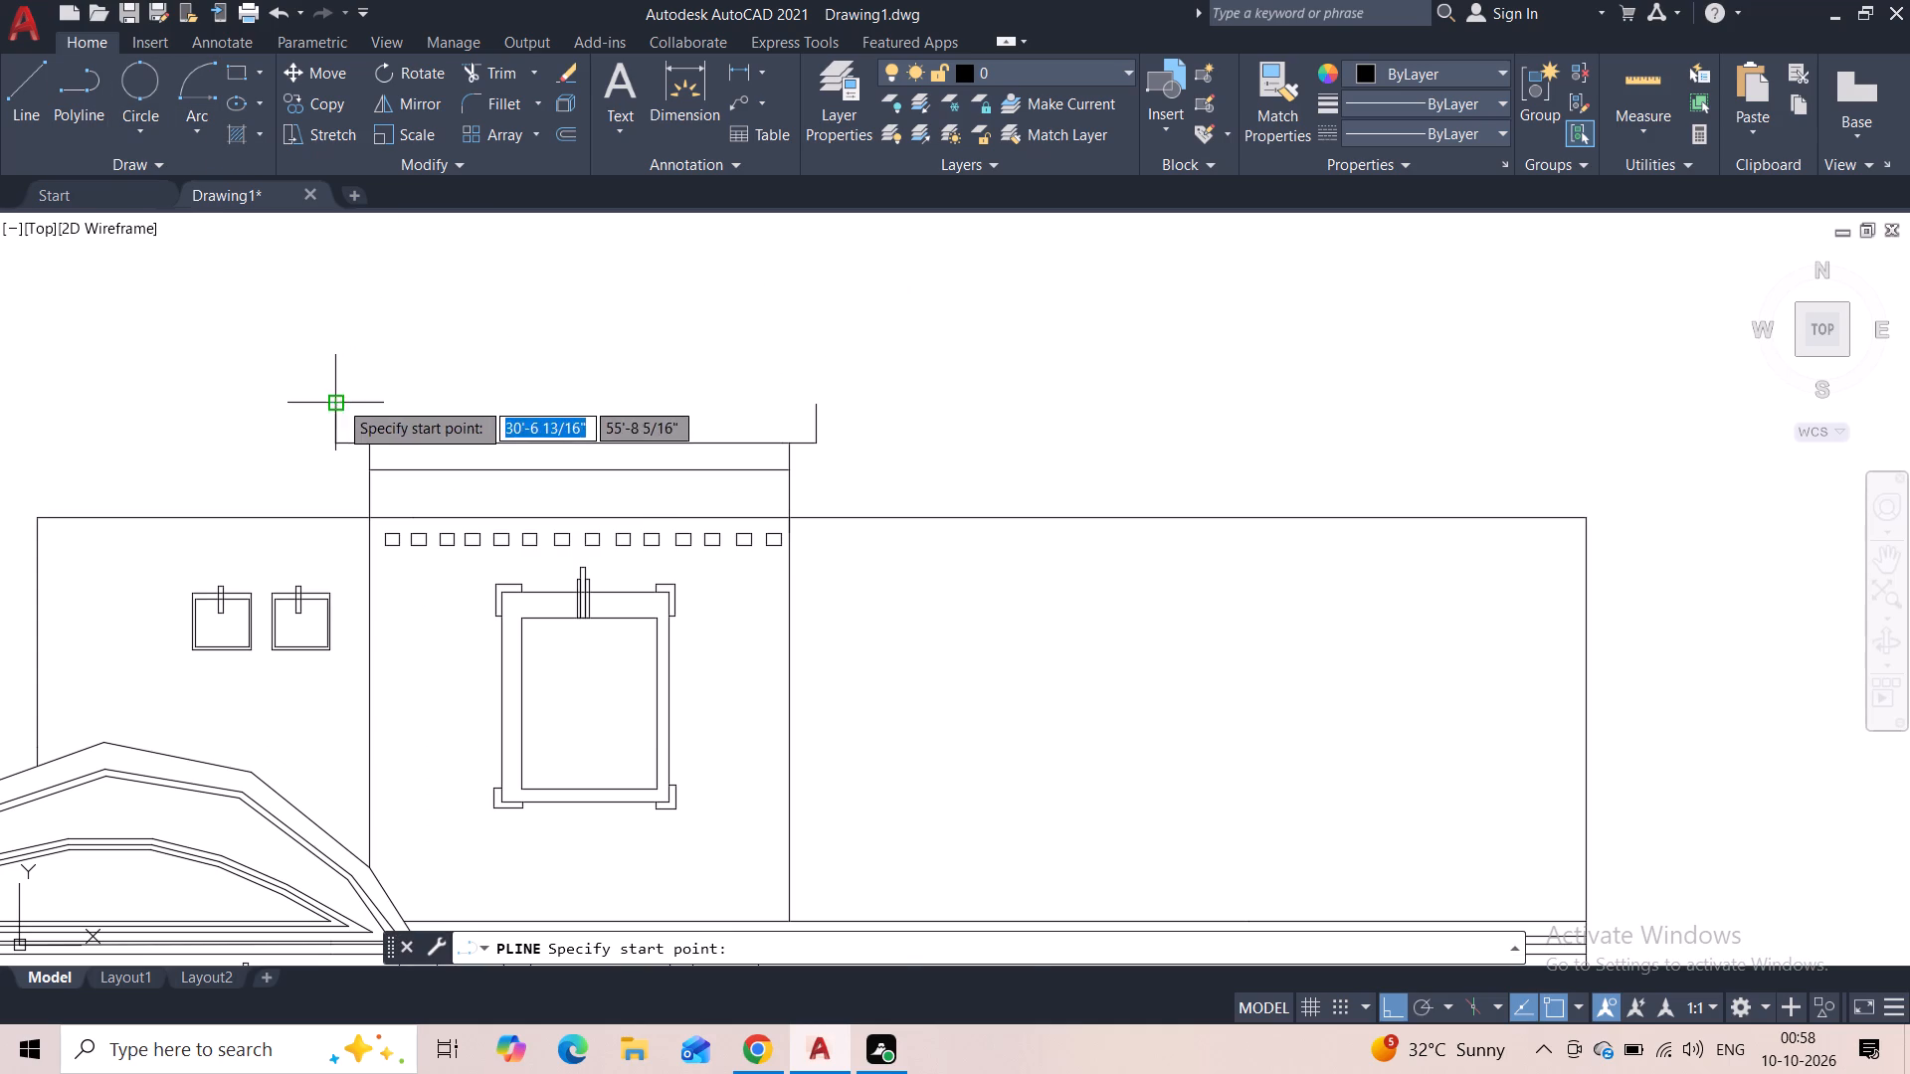
pyautogui.click(338, 400)
pyautogui.press('F8')
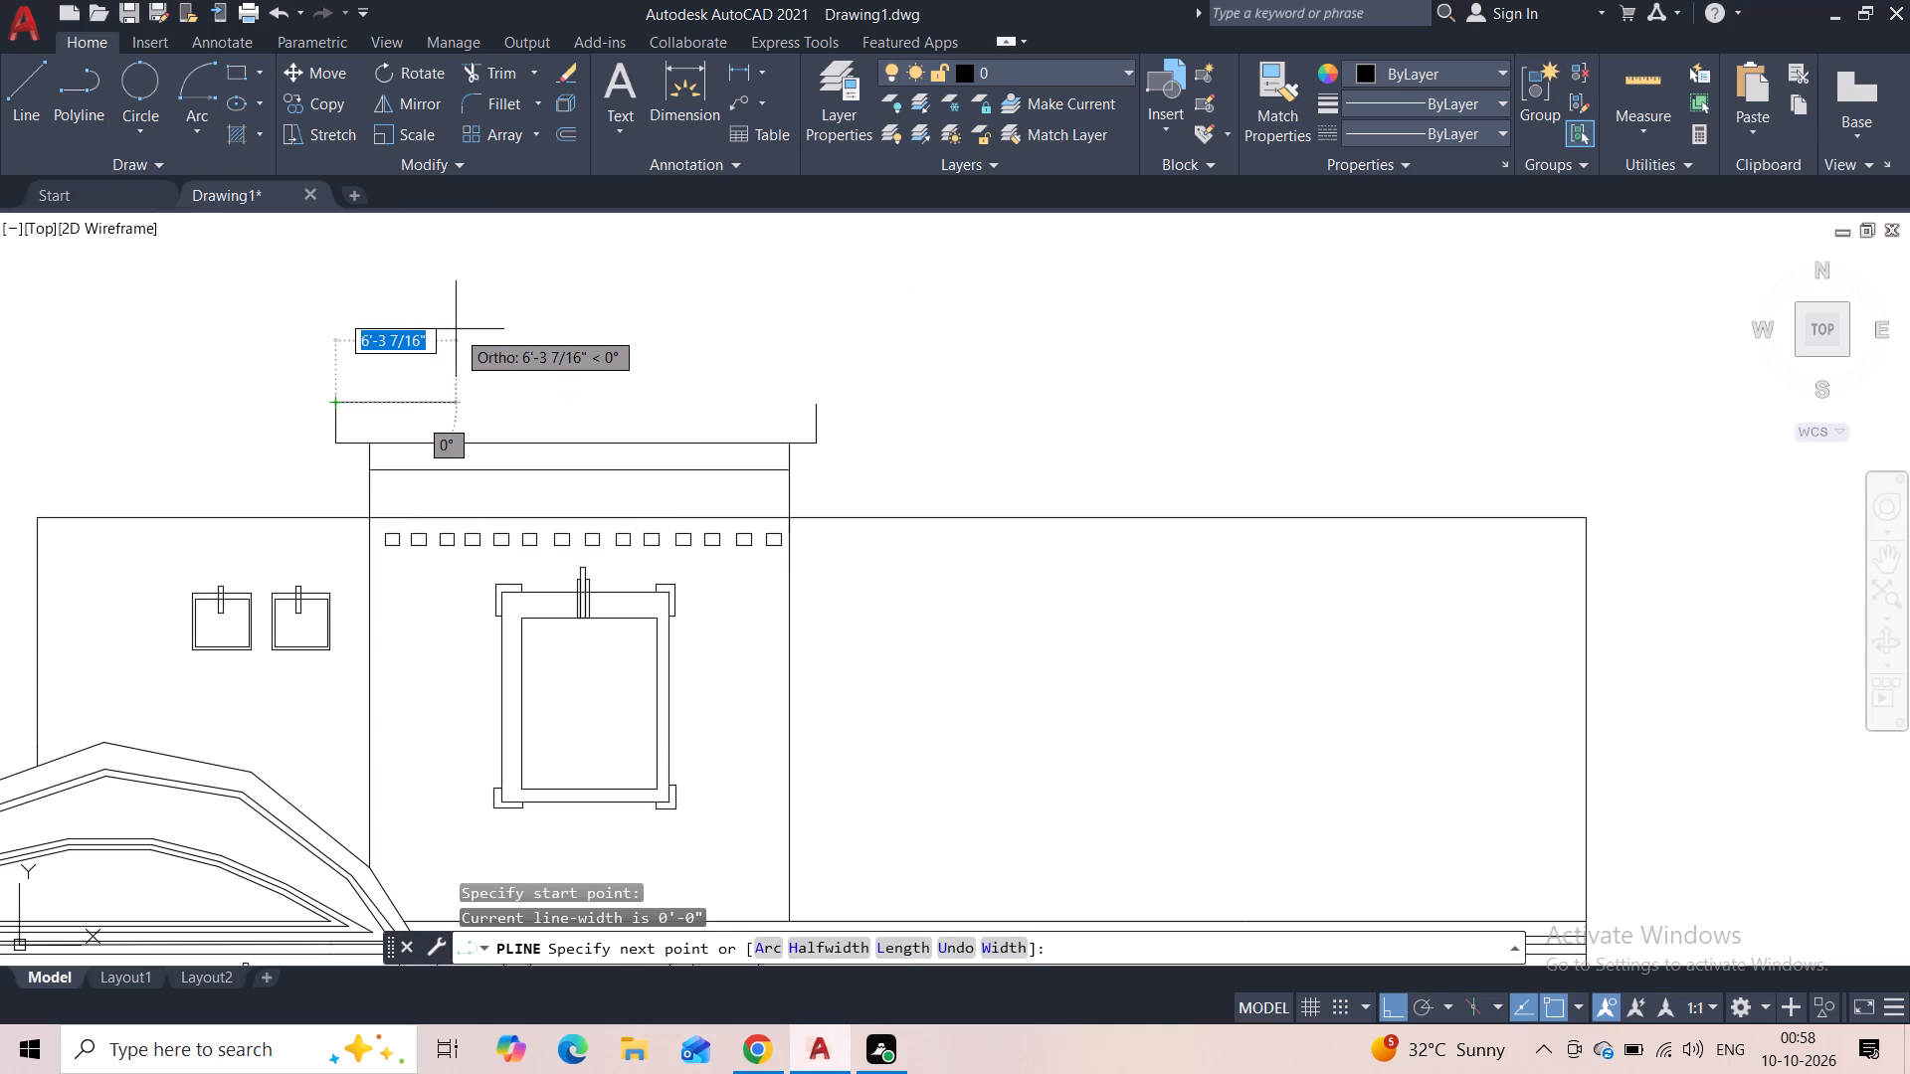
pyautogui.click(386, 360)
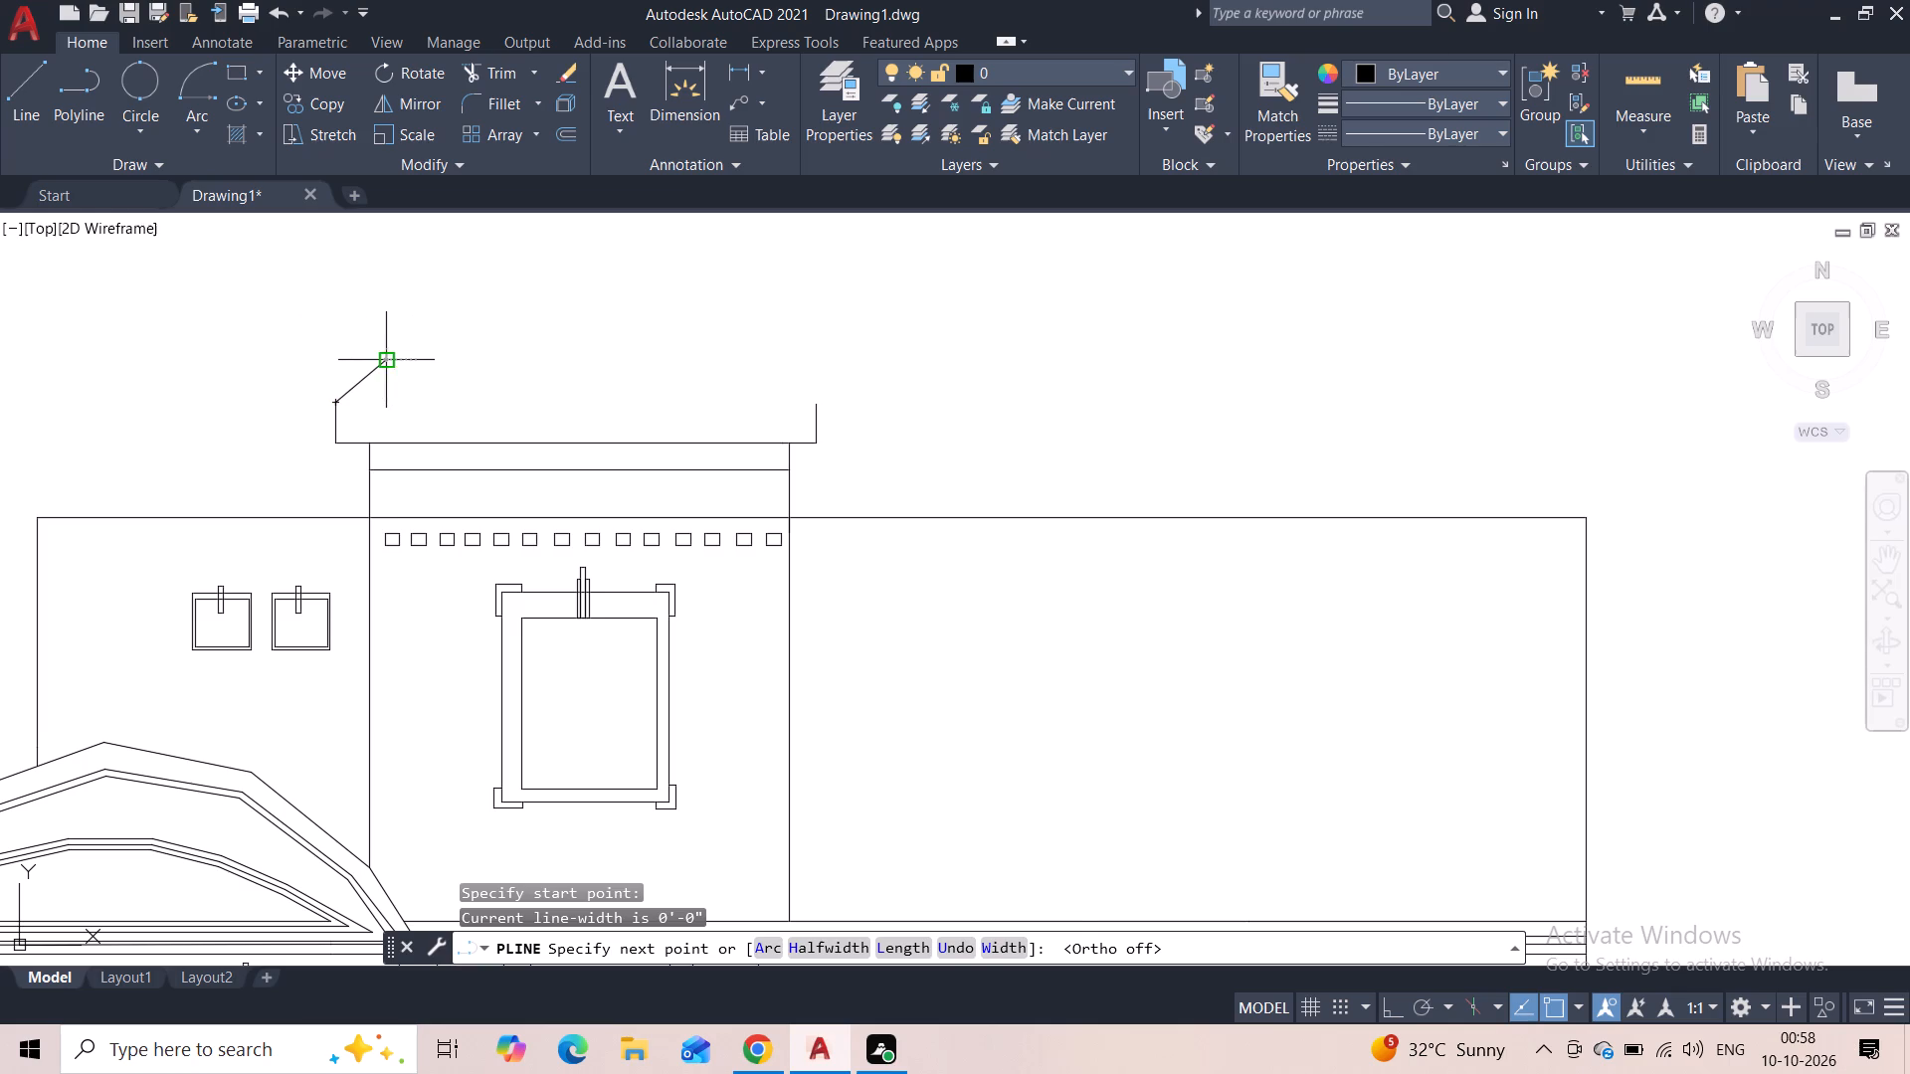
pyautogui.click(478, 320)
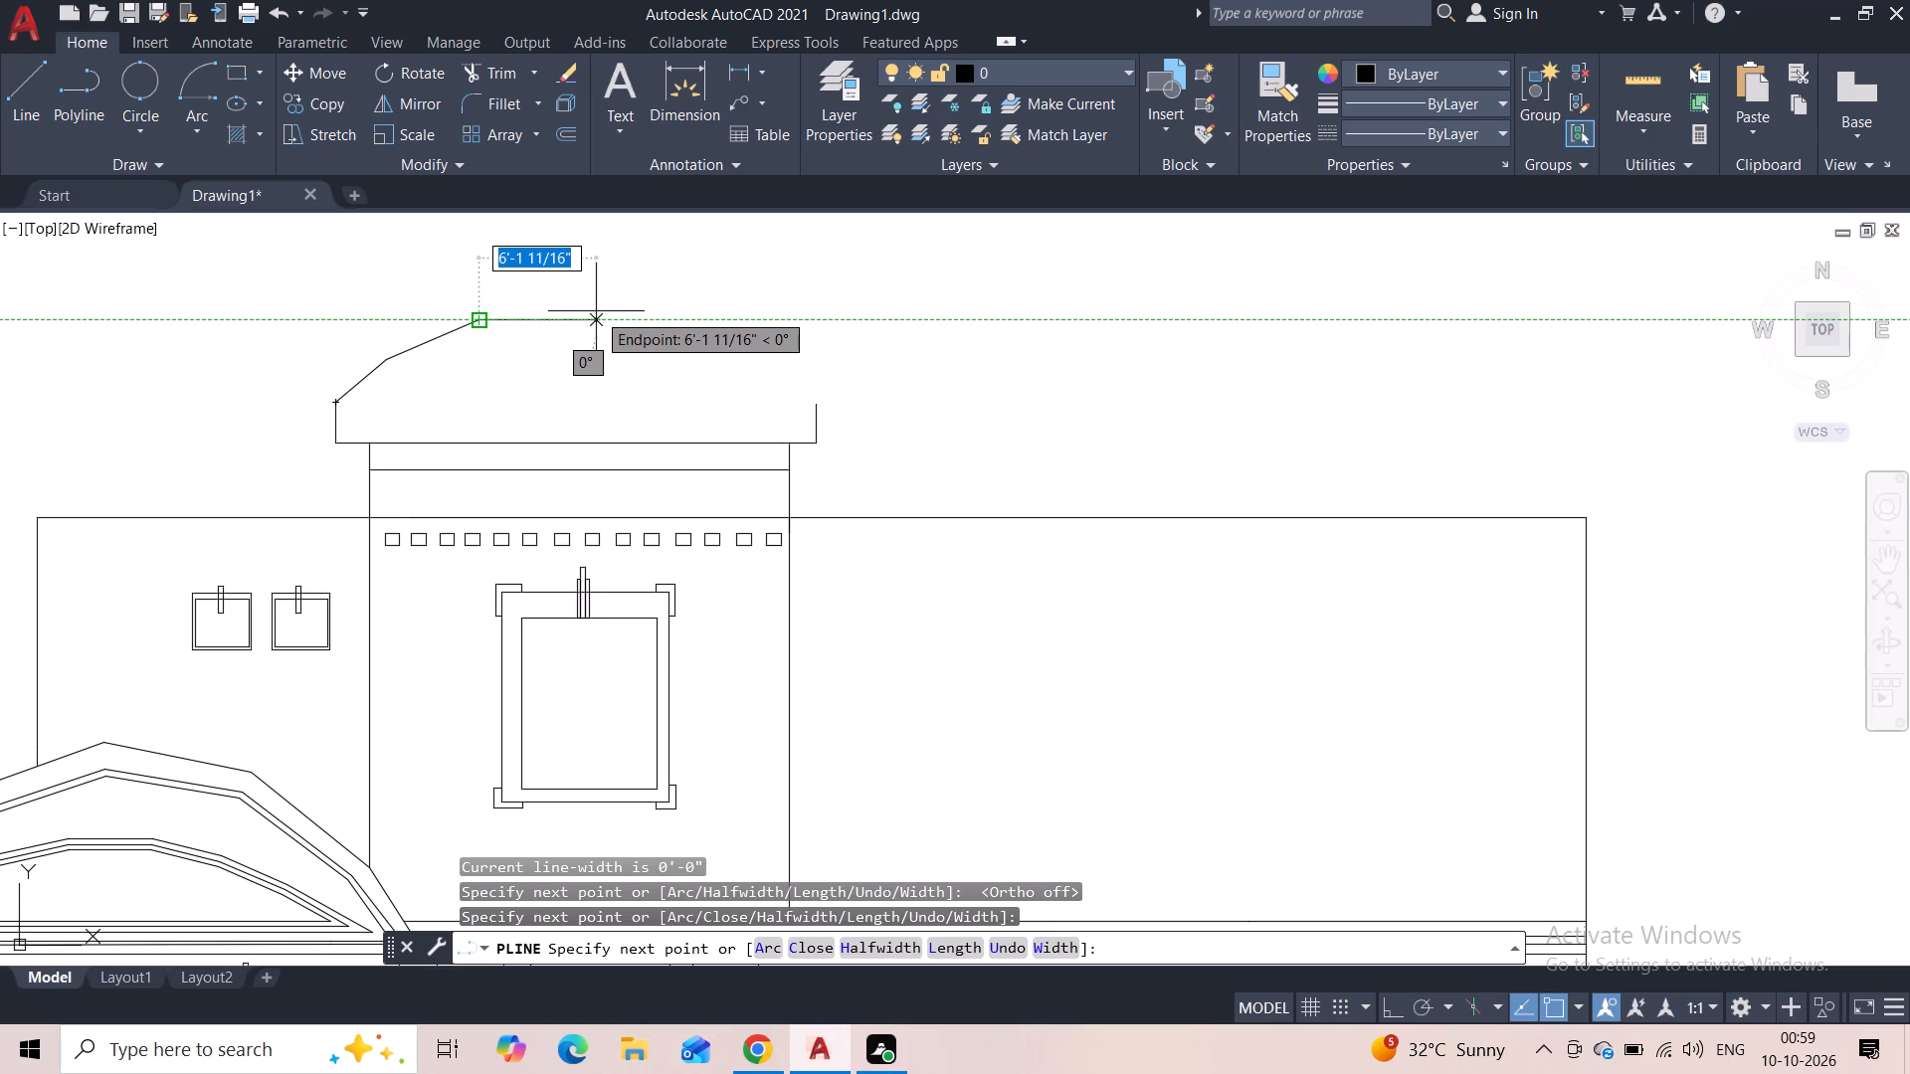
pyautogui.click(596, 311)
pyautogui.press('Escape')
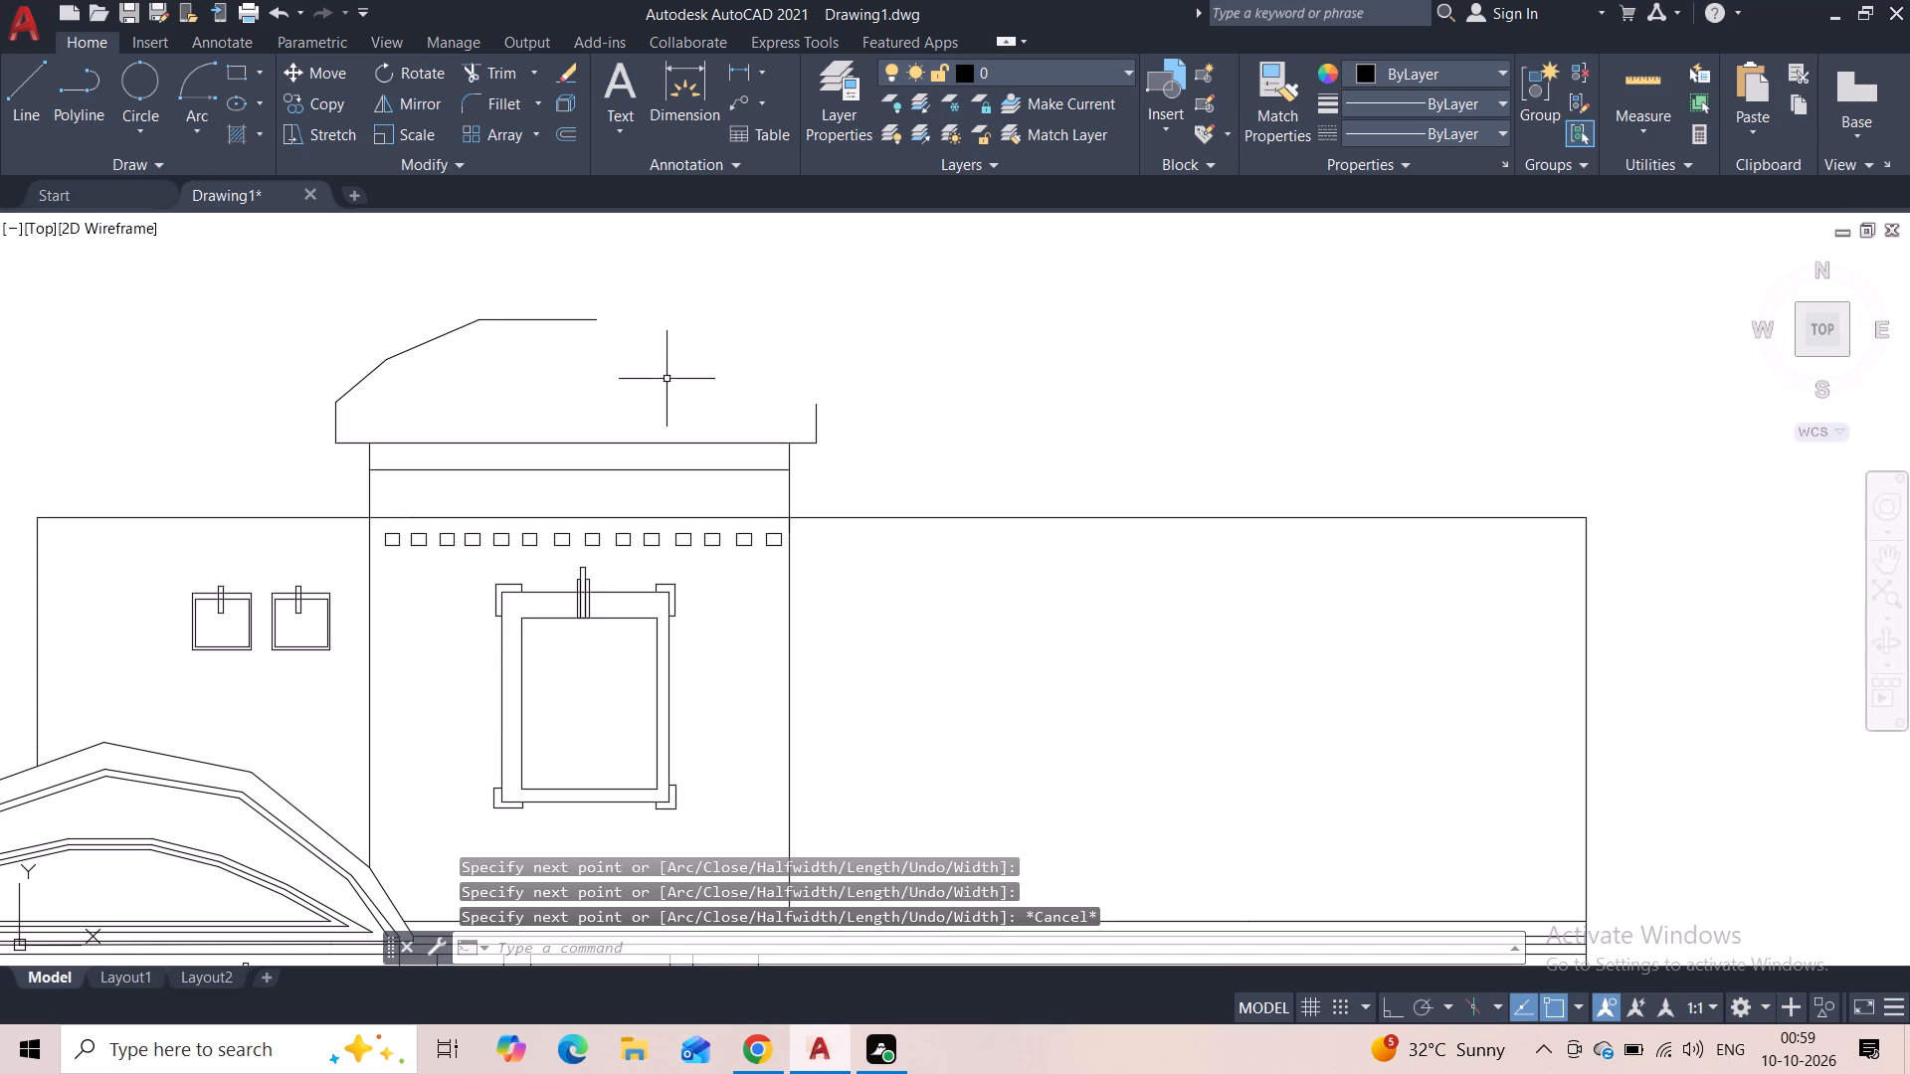
pyautogui.press('Escape')
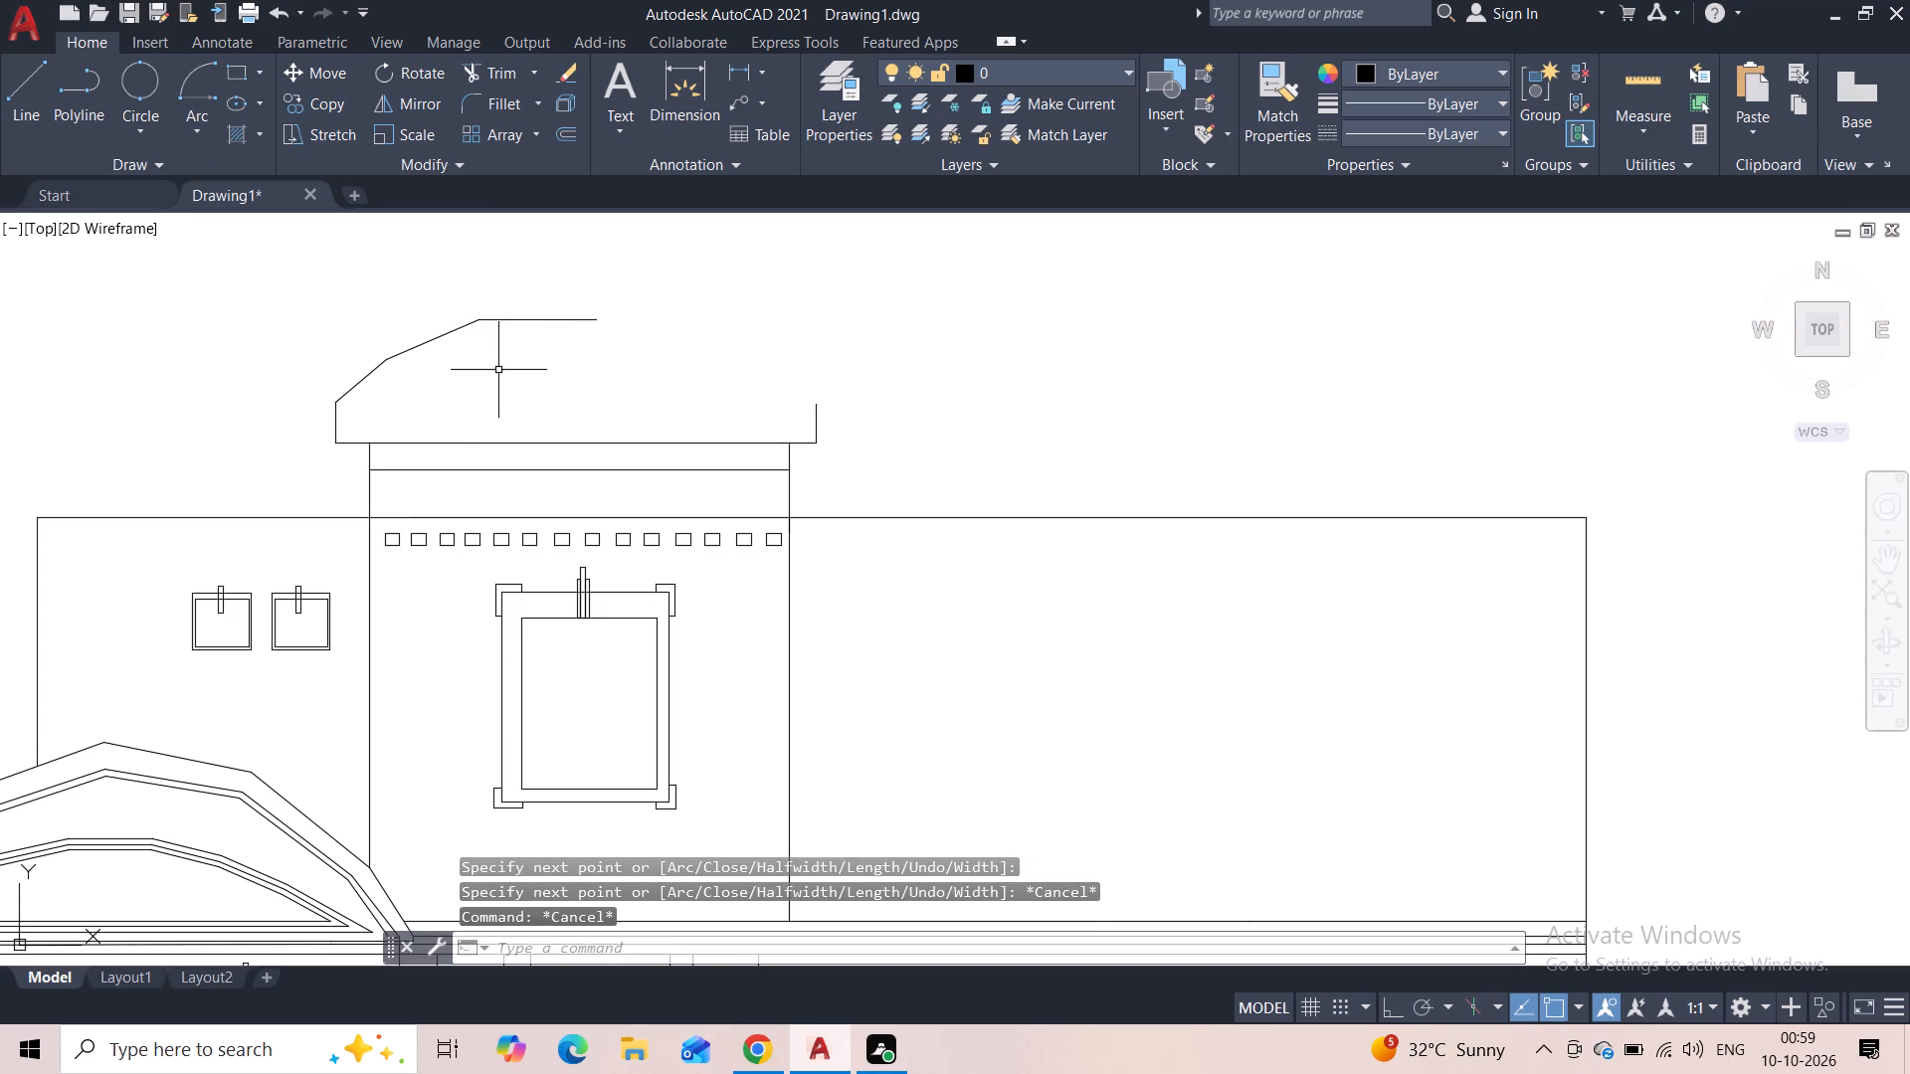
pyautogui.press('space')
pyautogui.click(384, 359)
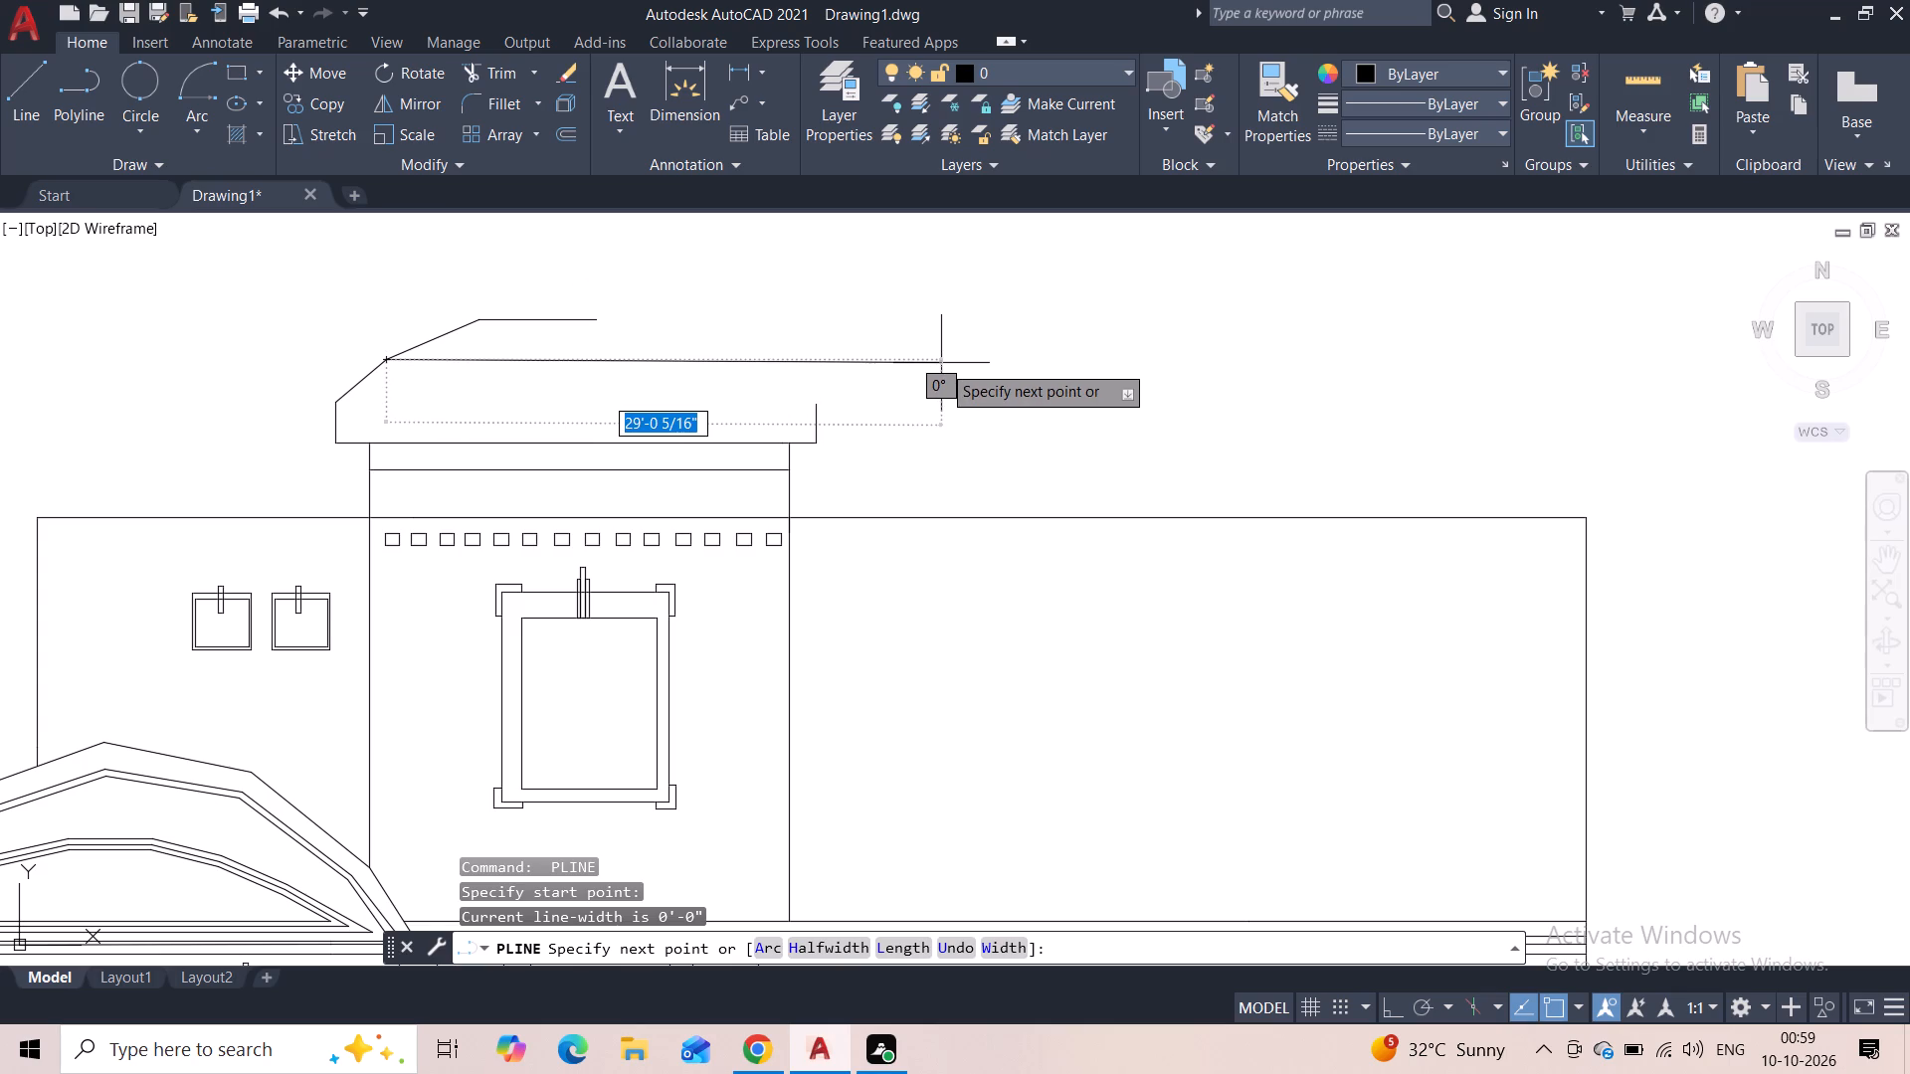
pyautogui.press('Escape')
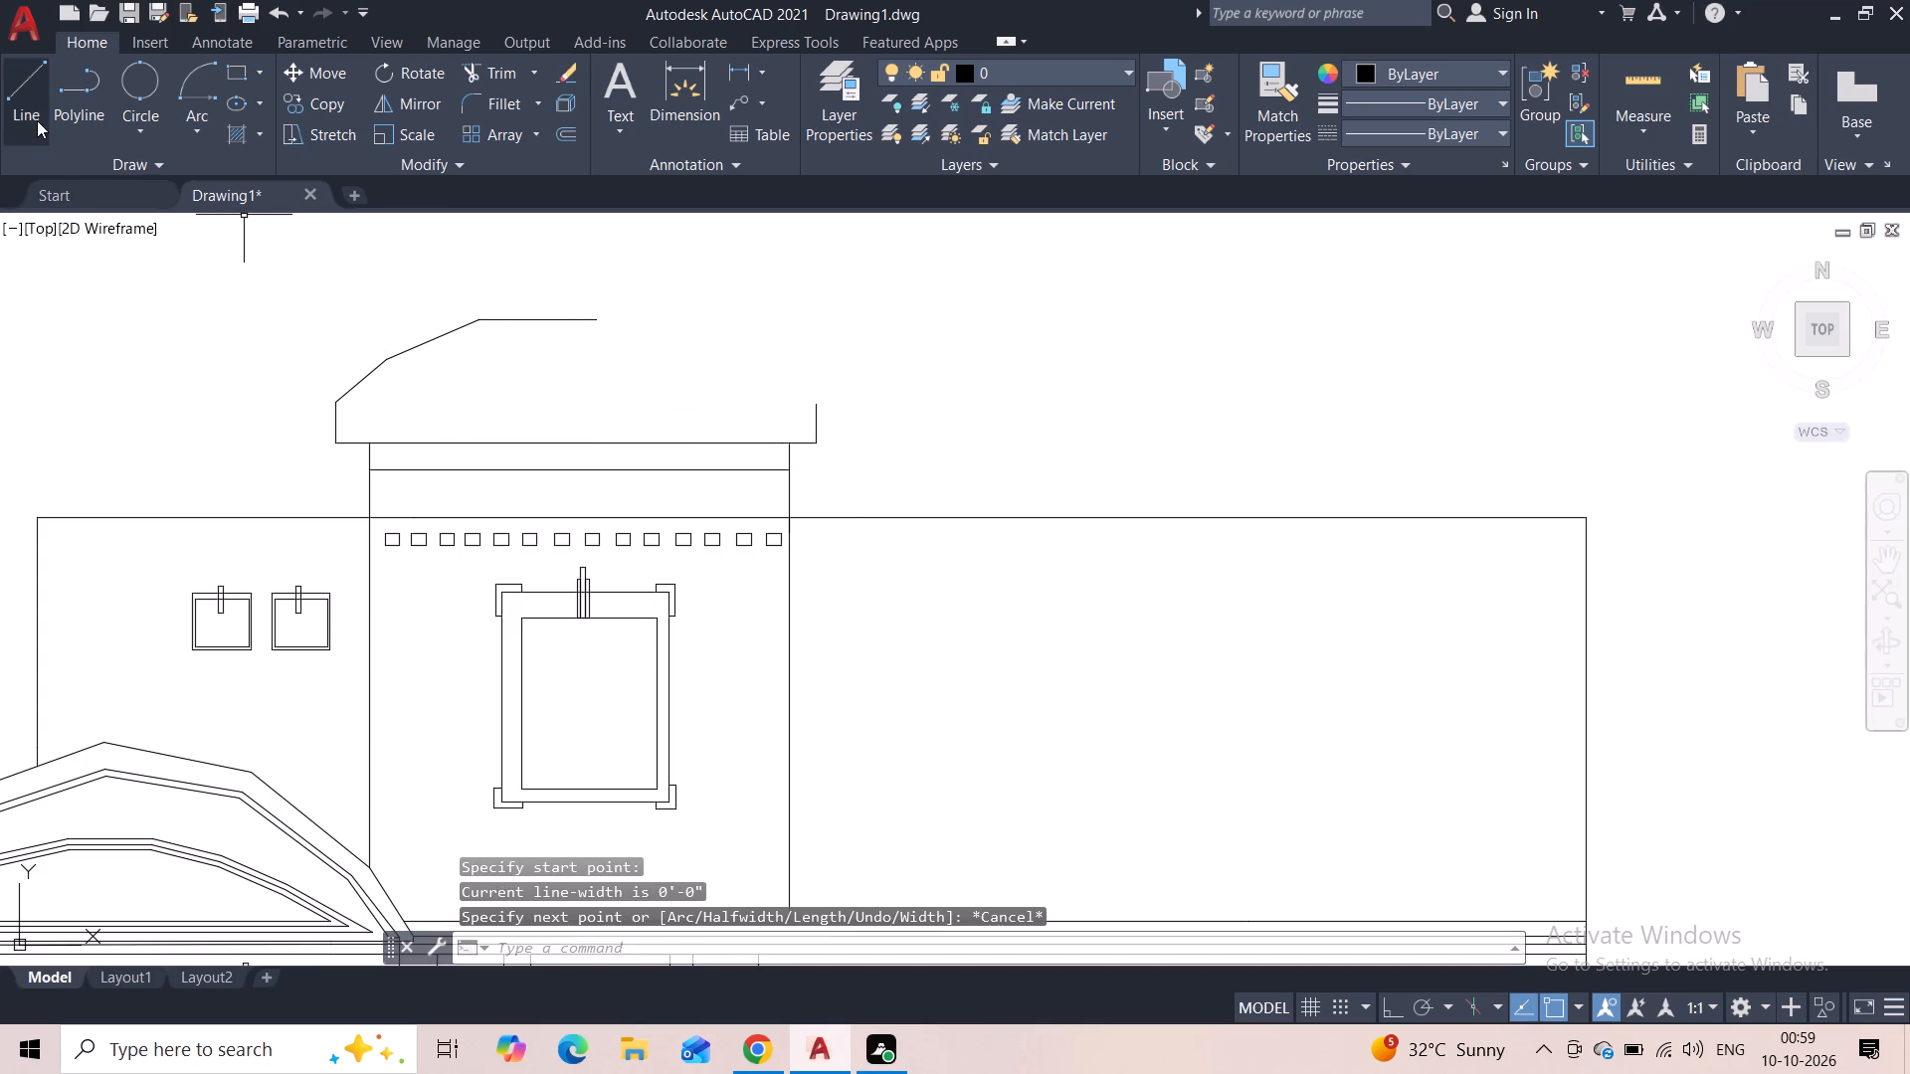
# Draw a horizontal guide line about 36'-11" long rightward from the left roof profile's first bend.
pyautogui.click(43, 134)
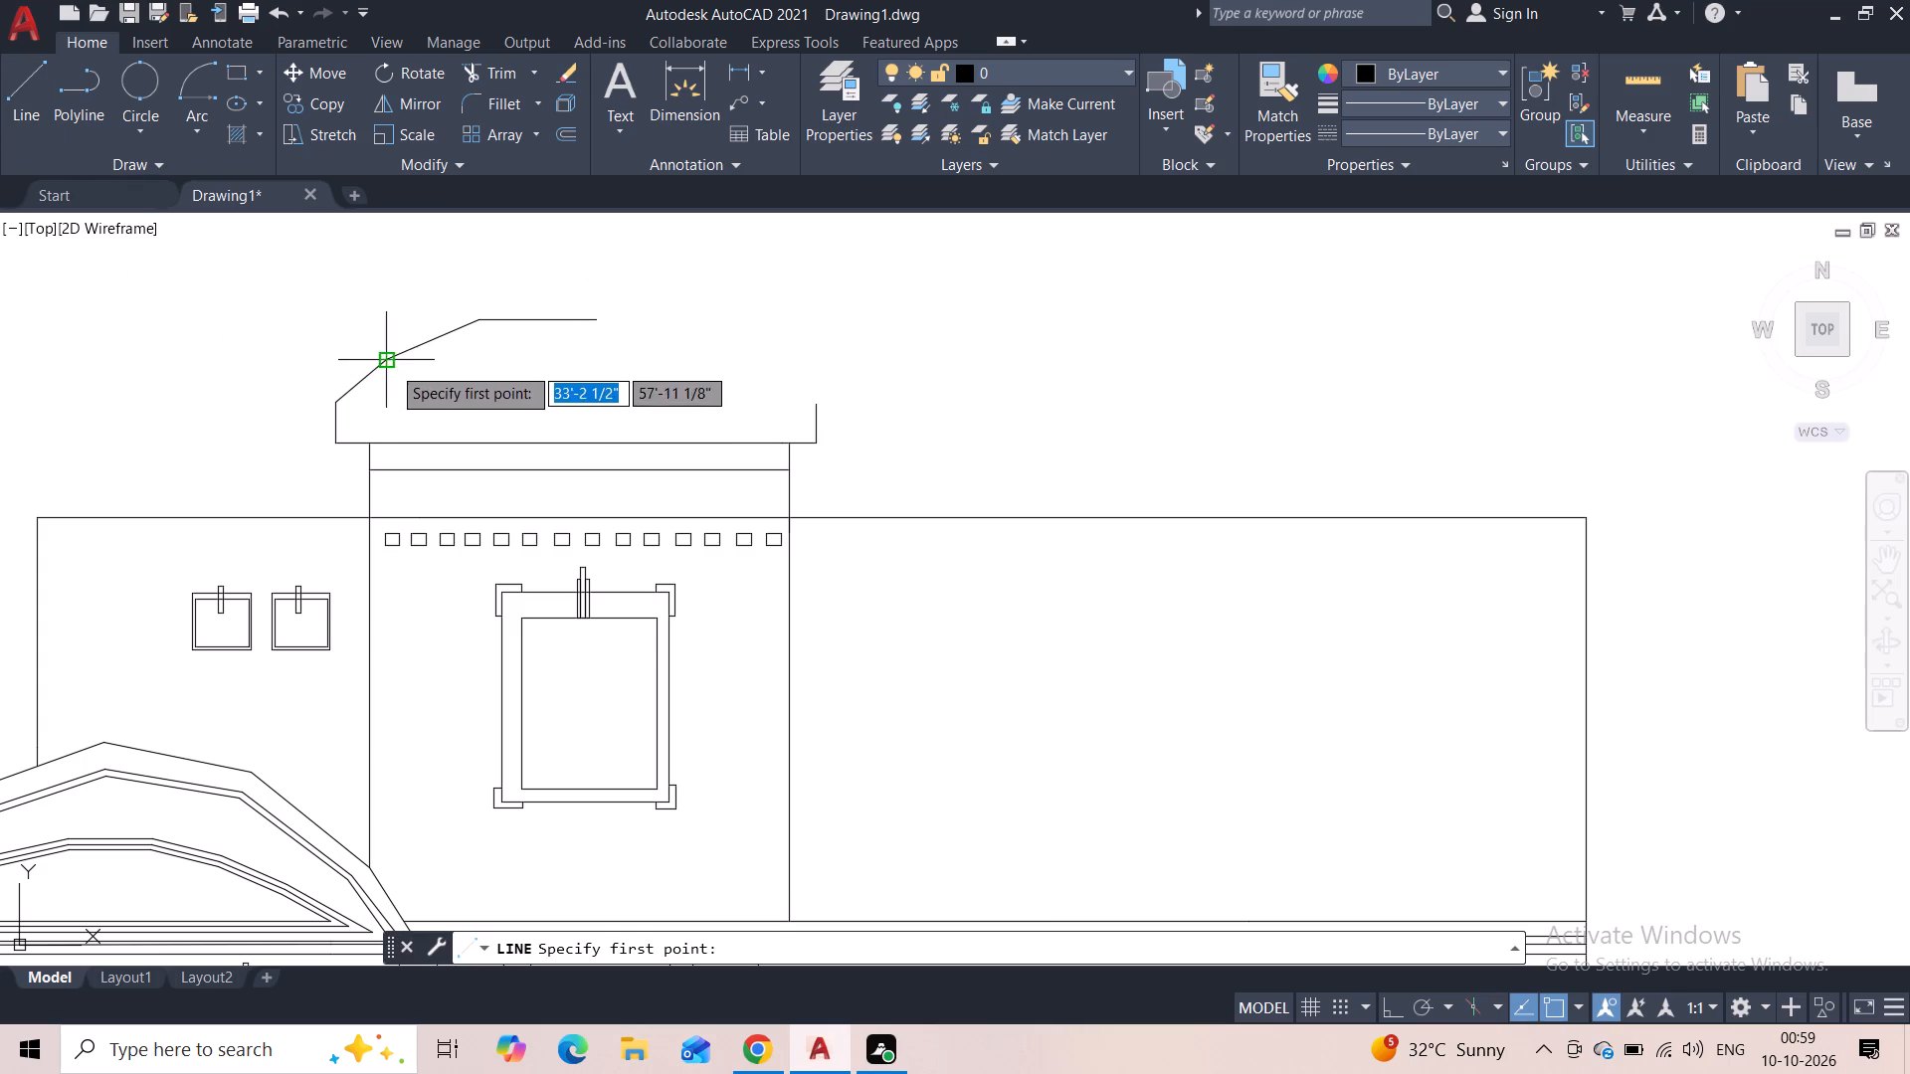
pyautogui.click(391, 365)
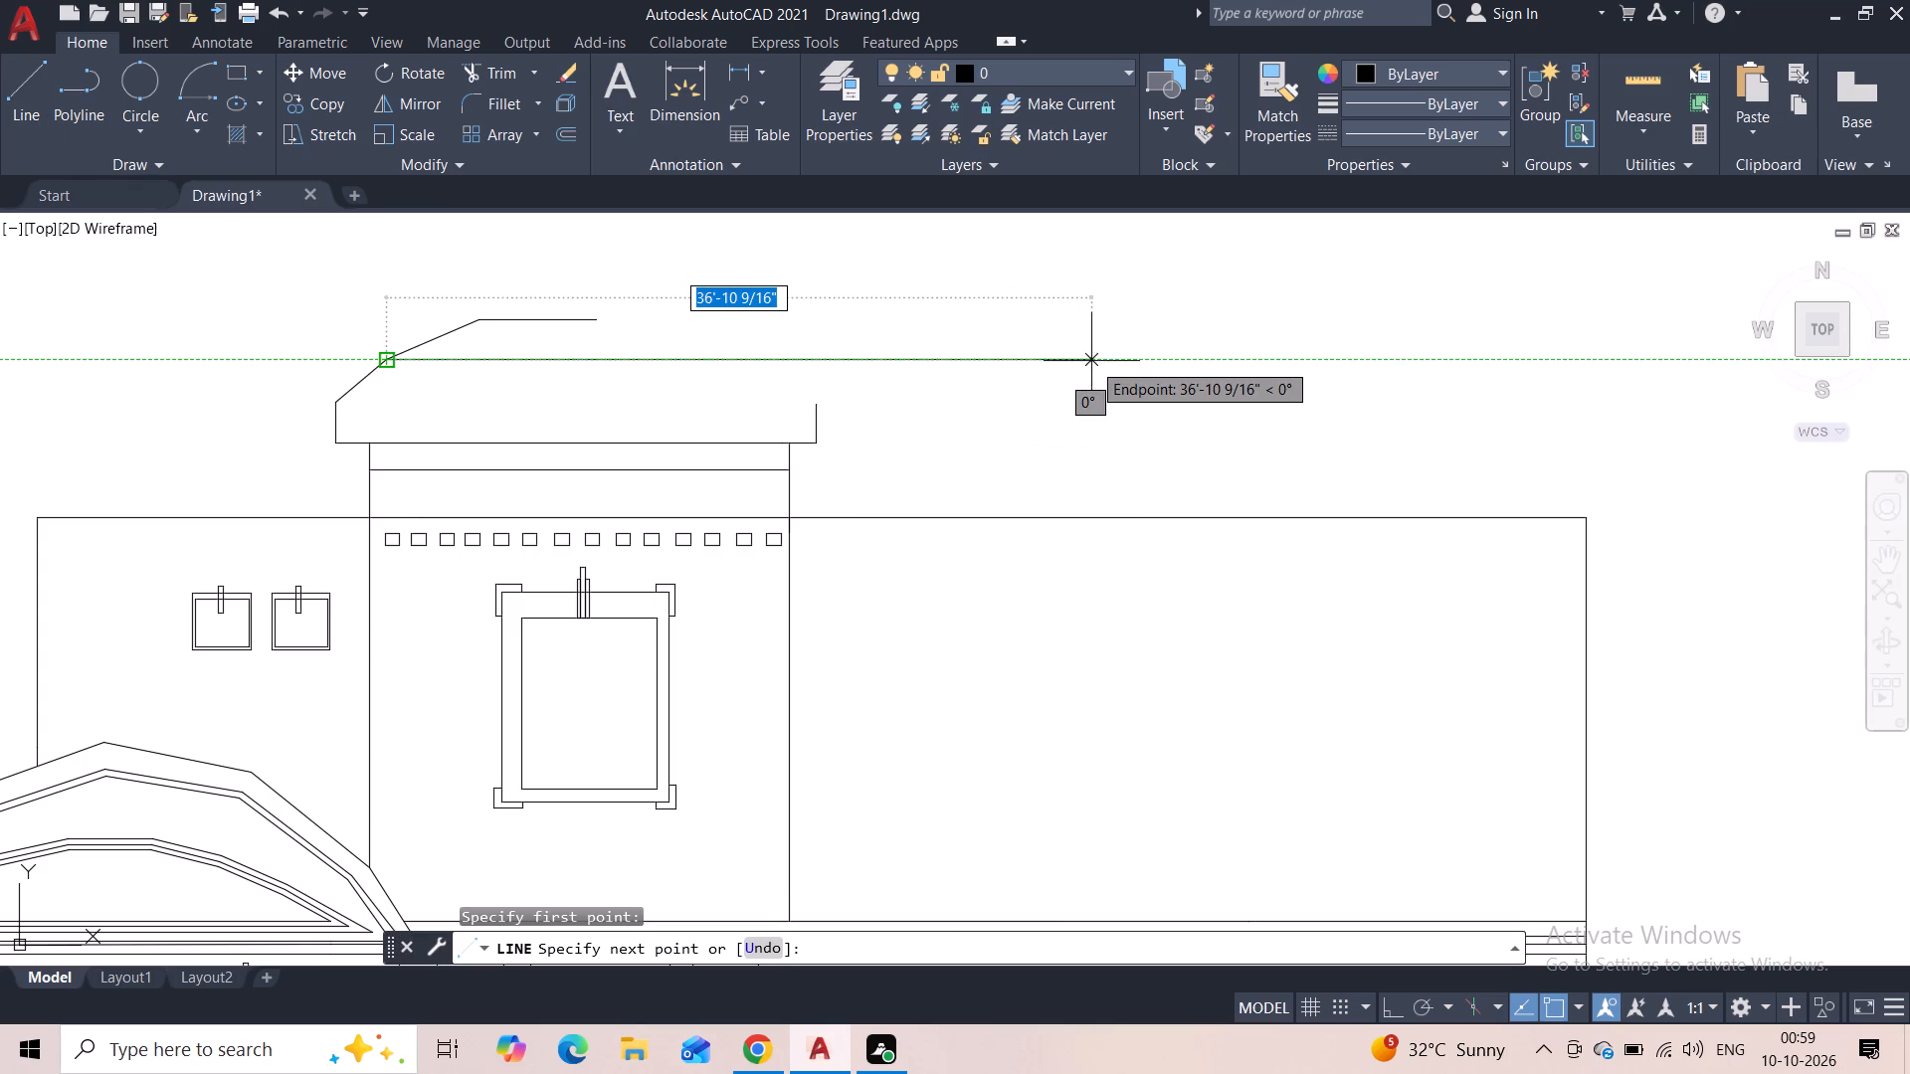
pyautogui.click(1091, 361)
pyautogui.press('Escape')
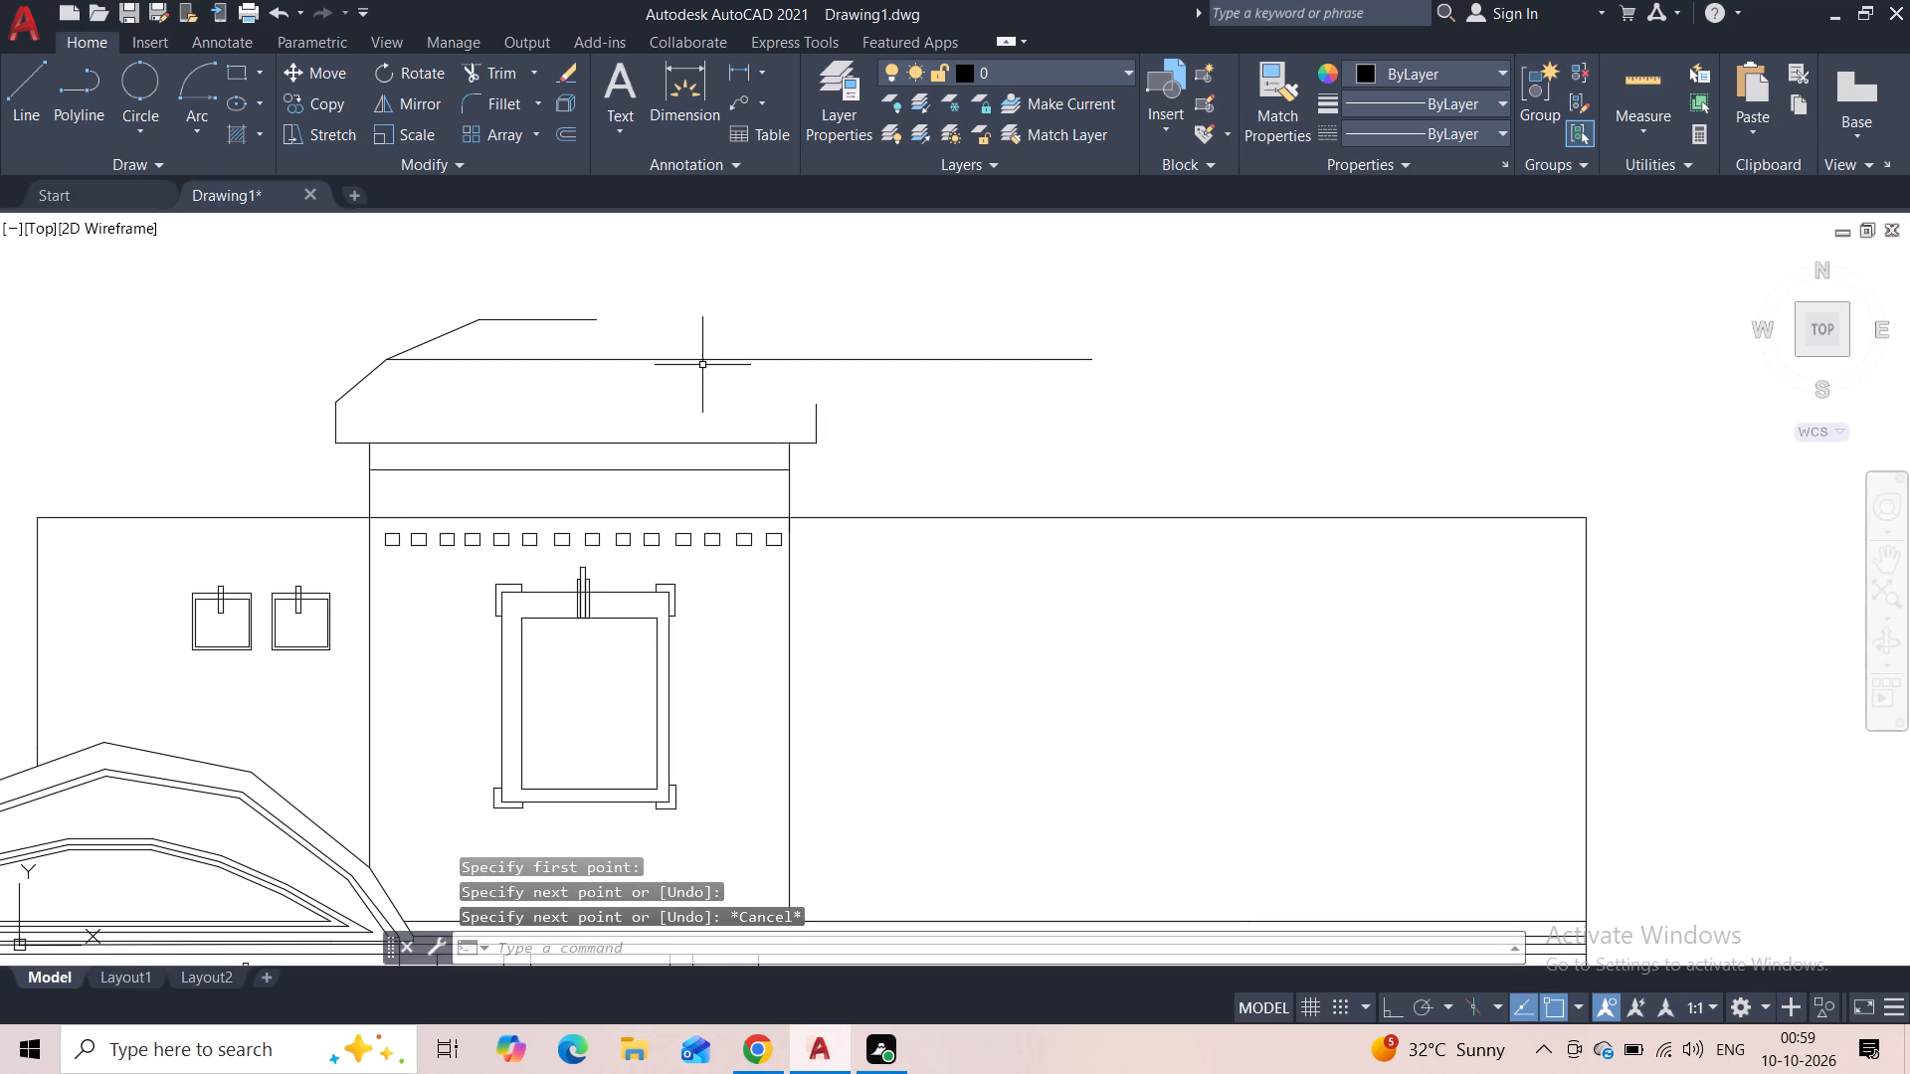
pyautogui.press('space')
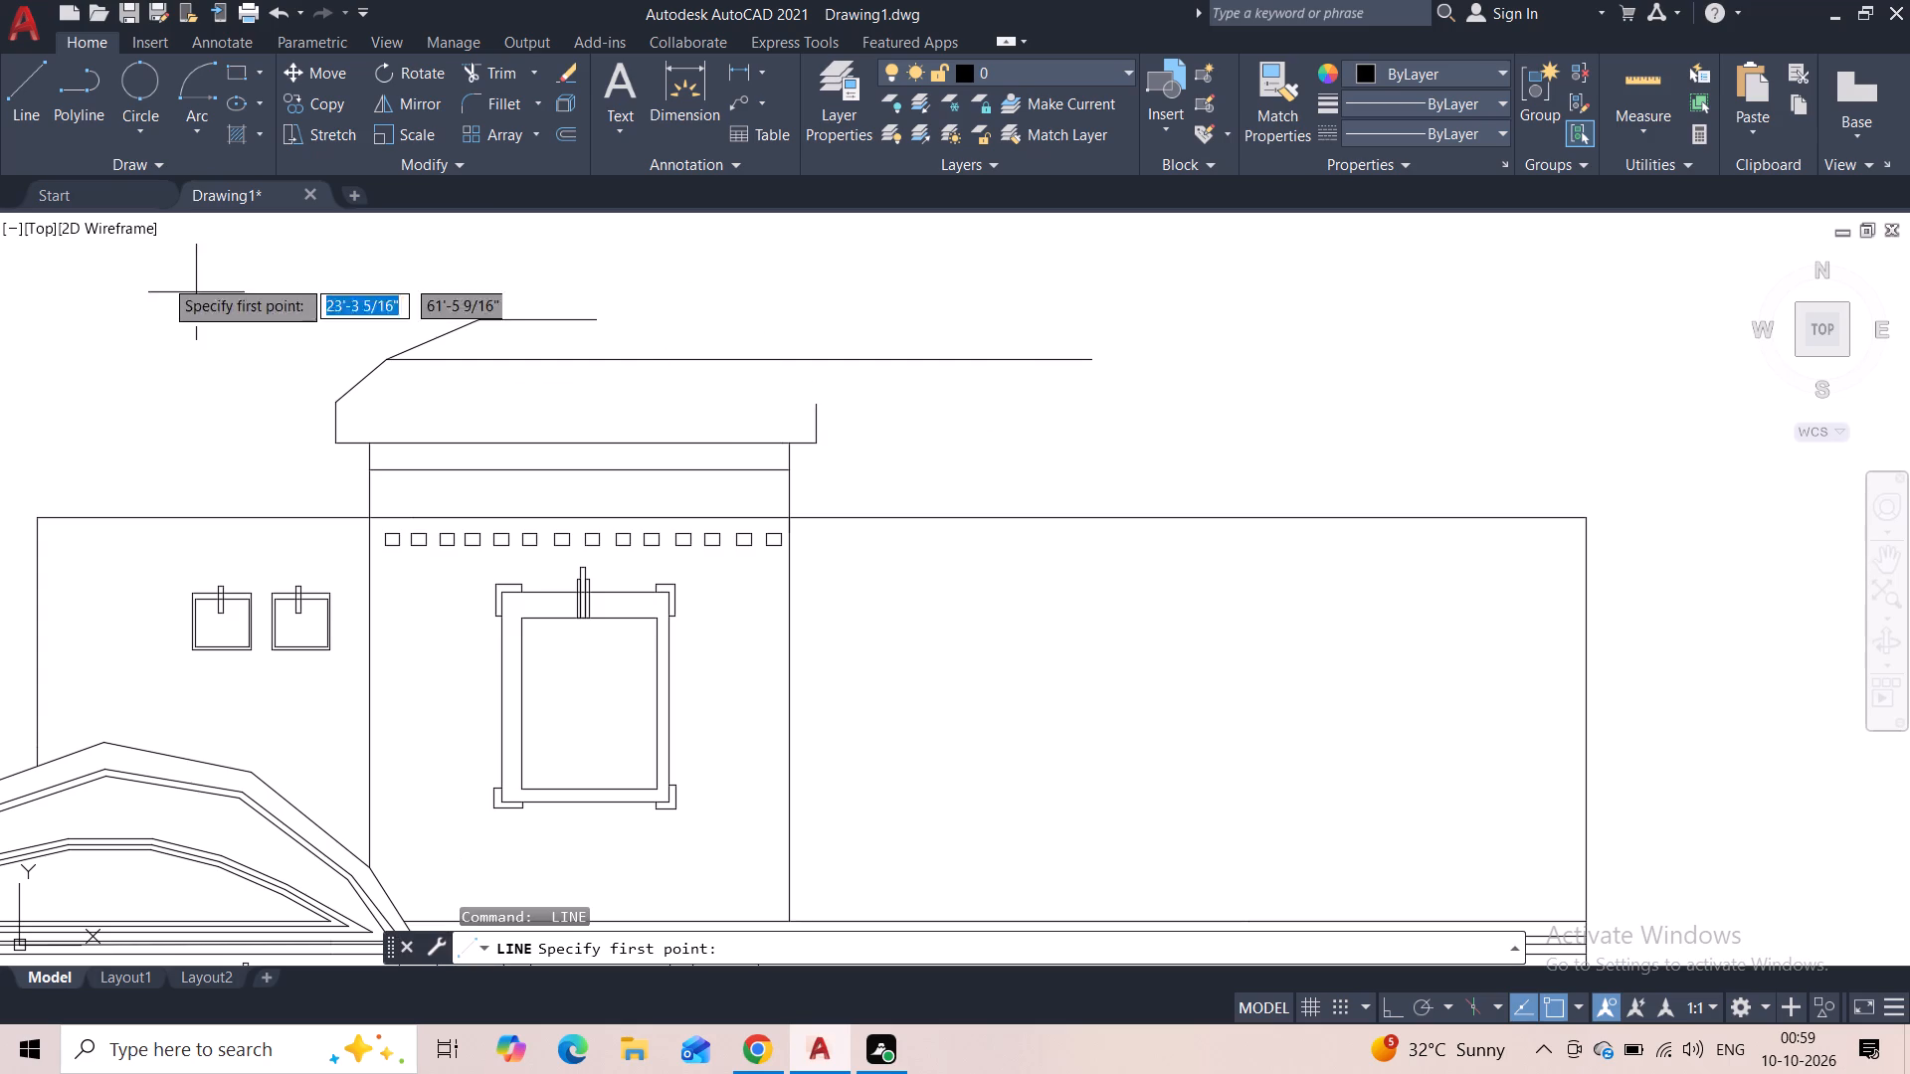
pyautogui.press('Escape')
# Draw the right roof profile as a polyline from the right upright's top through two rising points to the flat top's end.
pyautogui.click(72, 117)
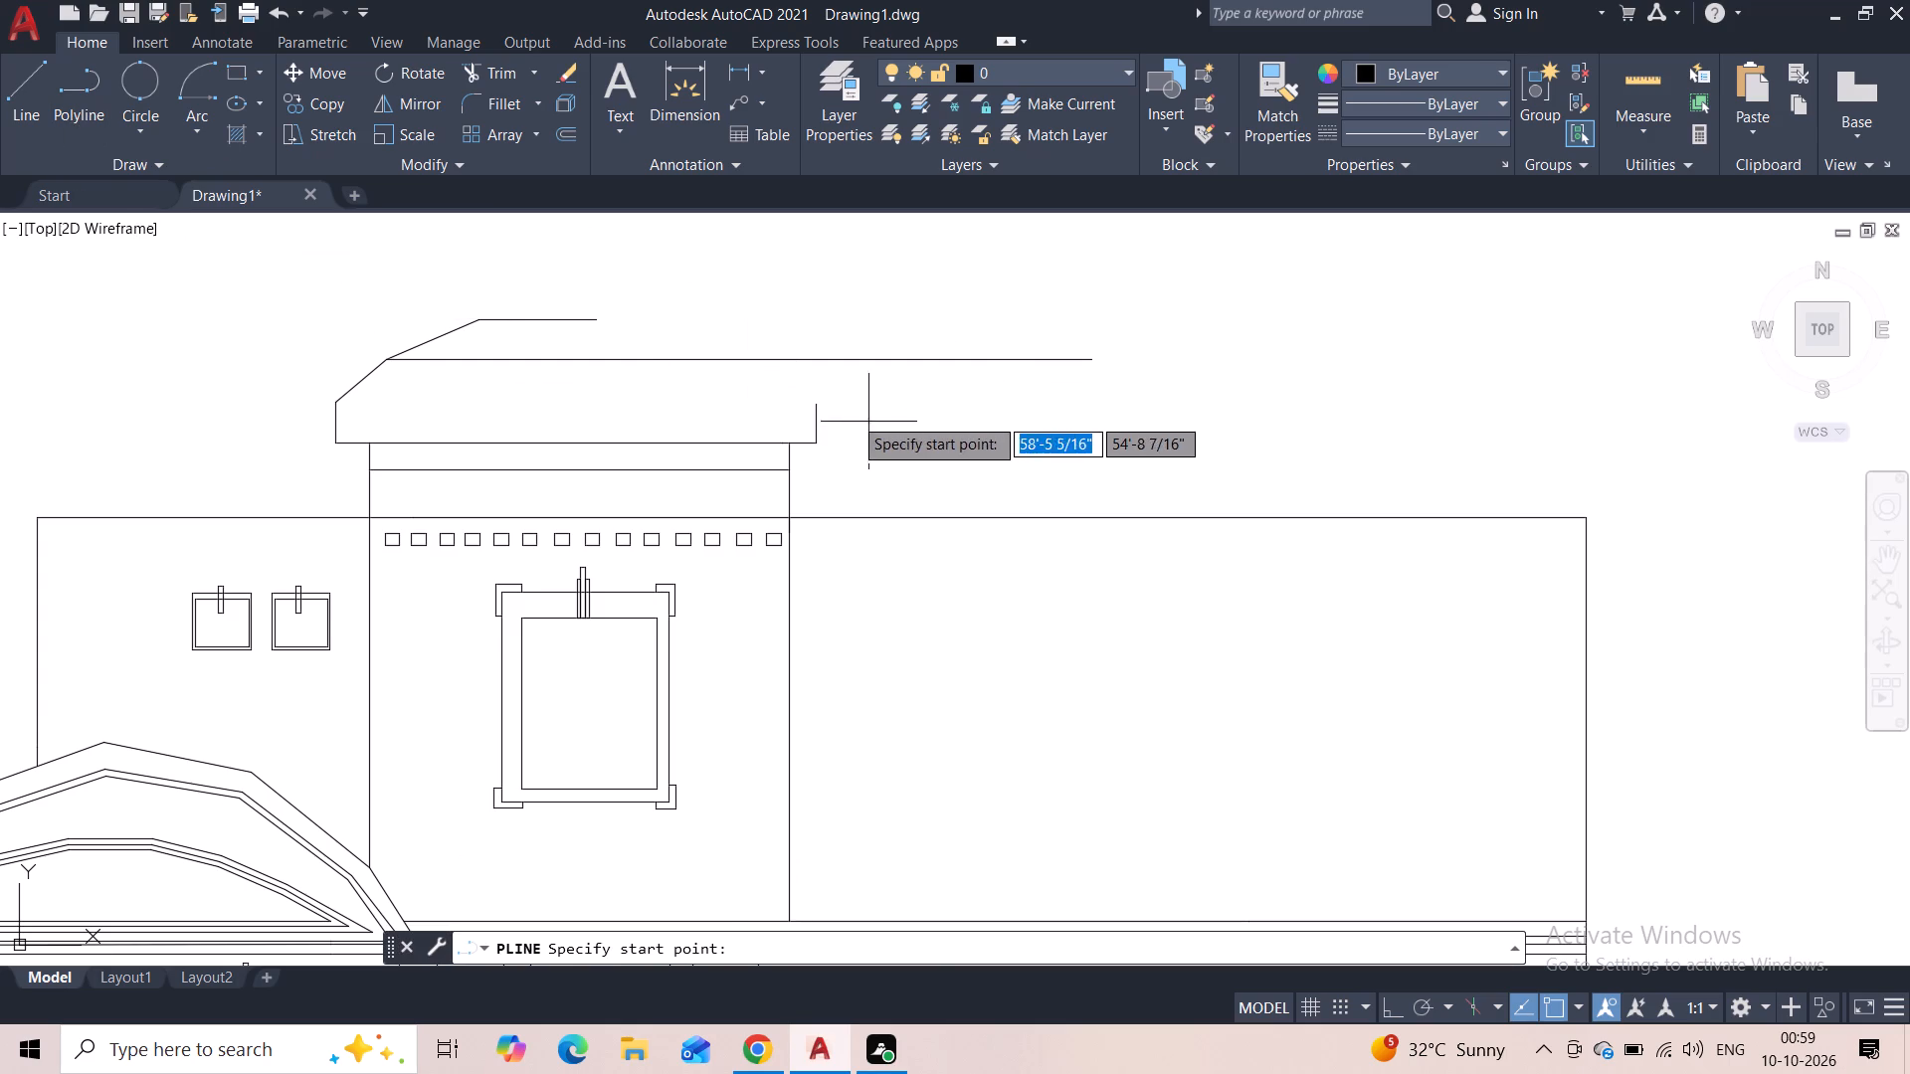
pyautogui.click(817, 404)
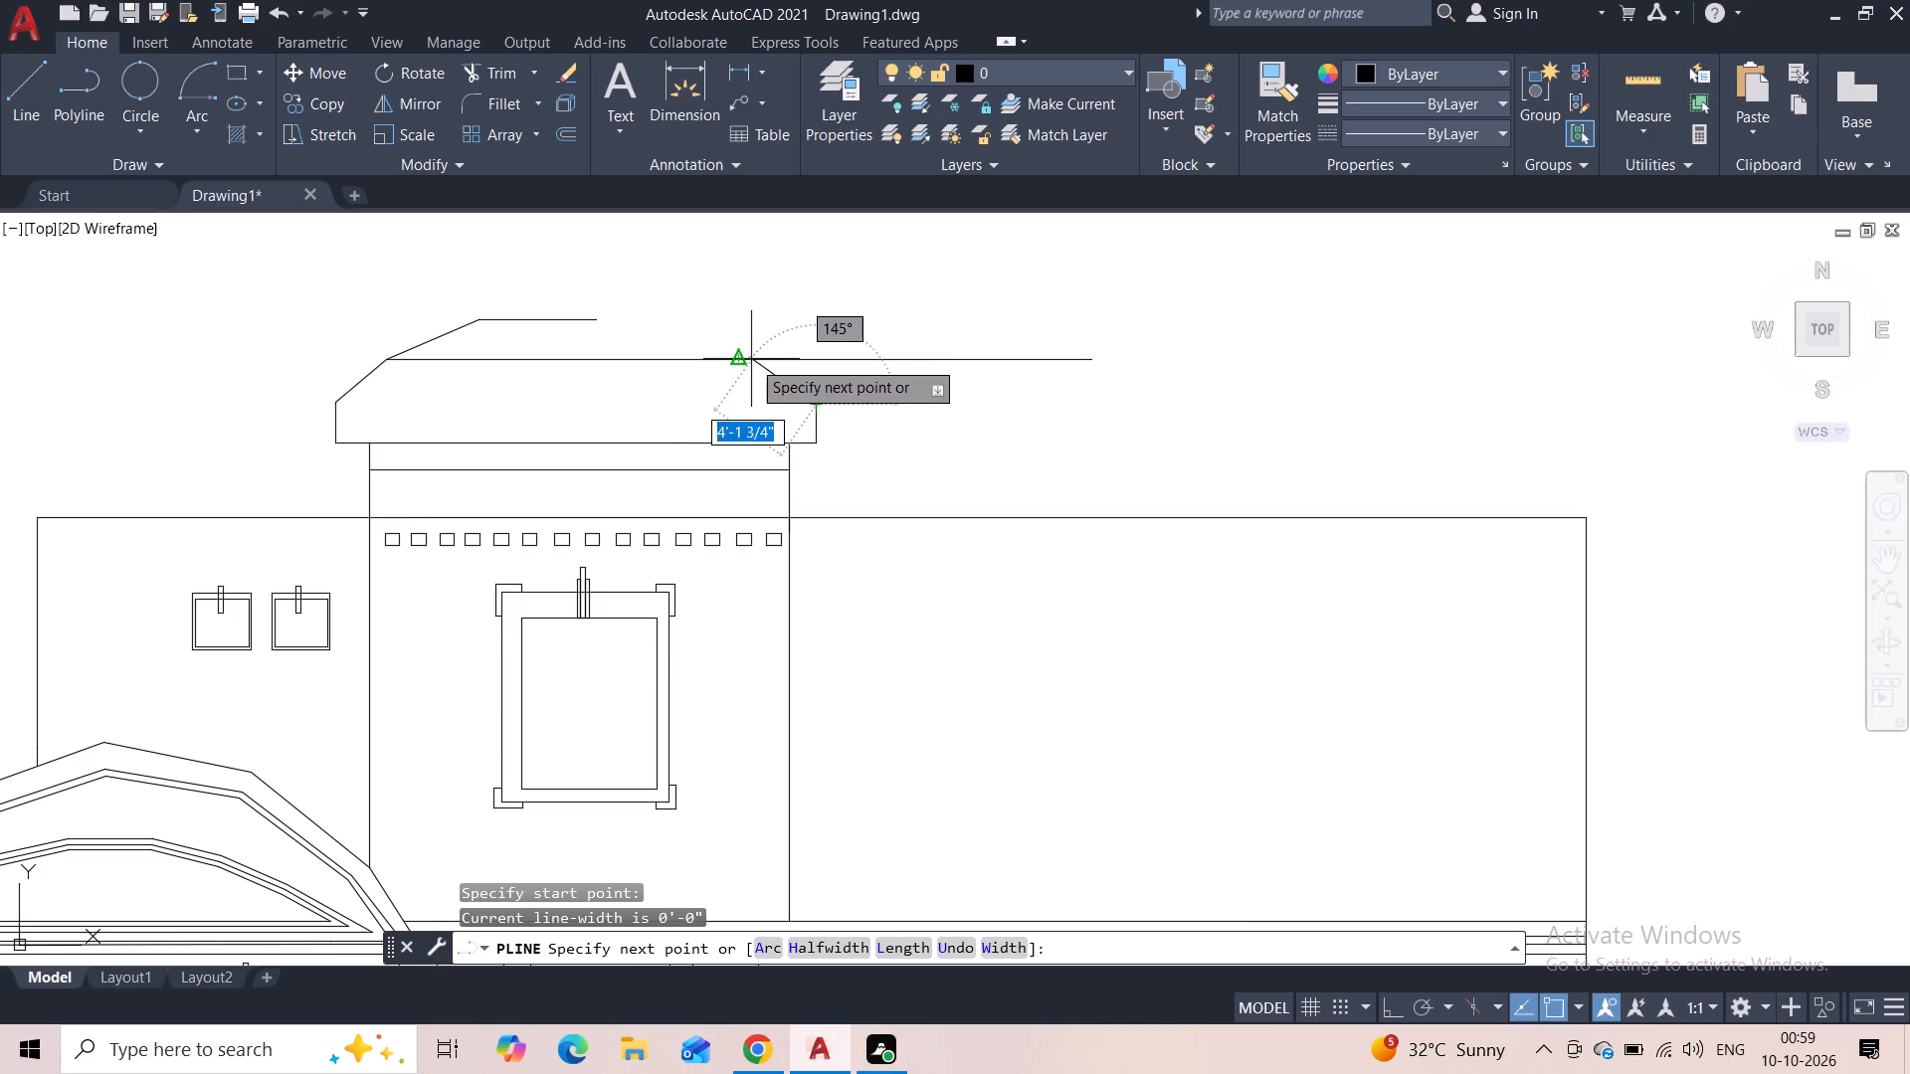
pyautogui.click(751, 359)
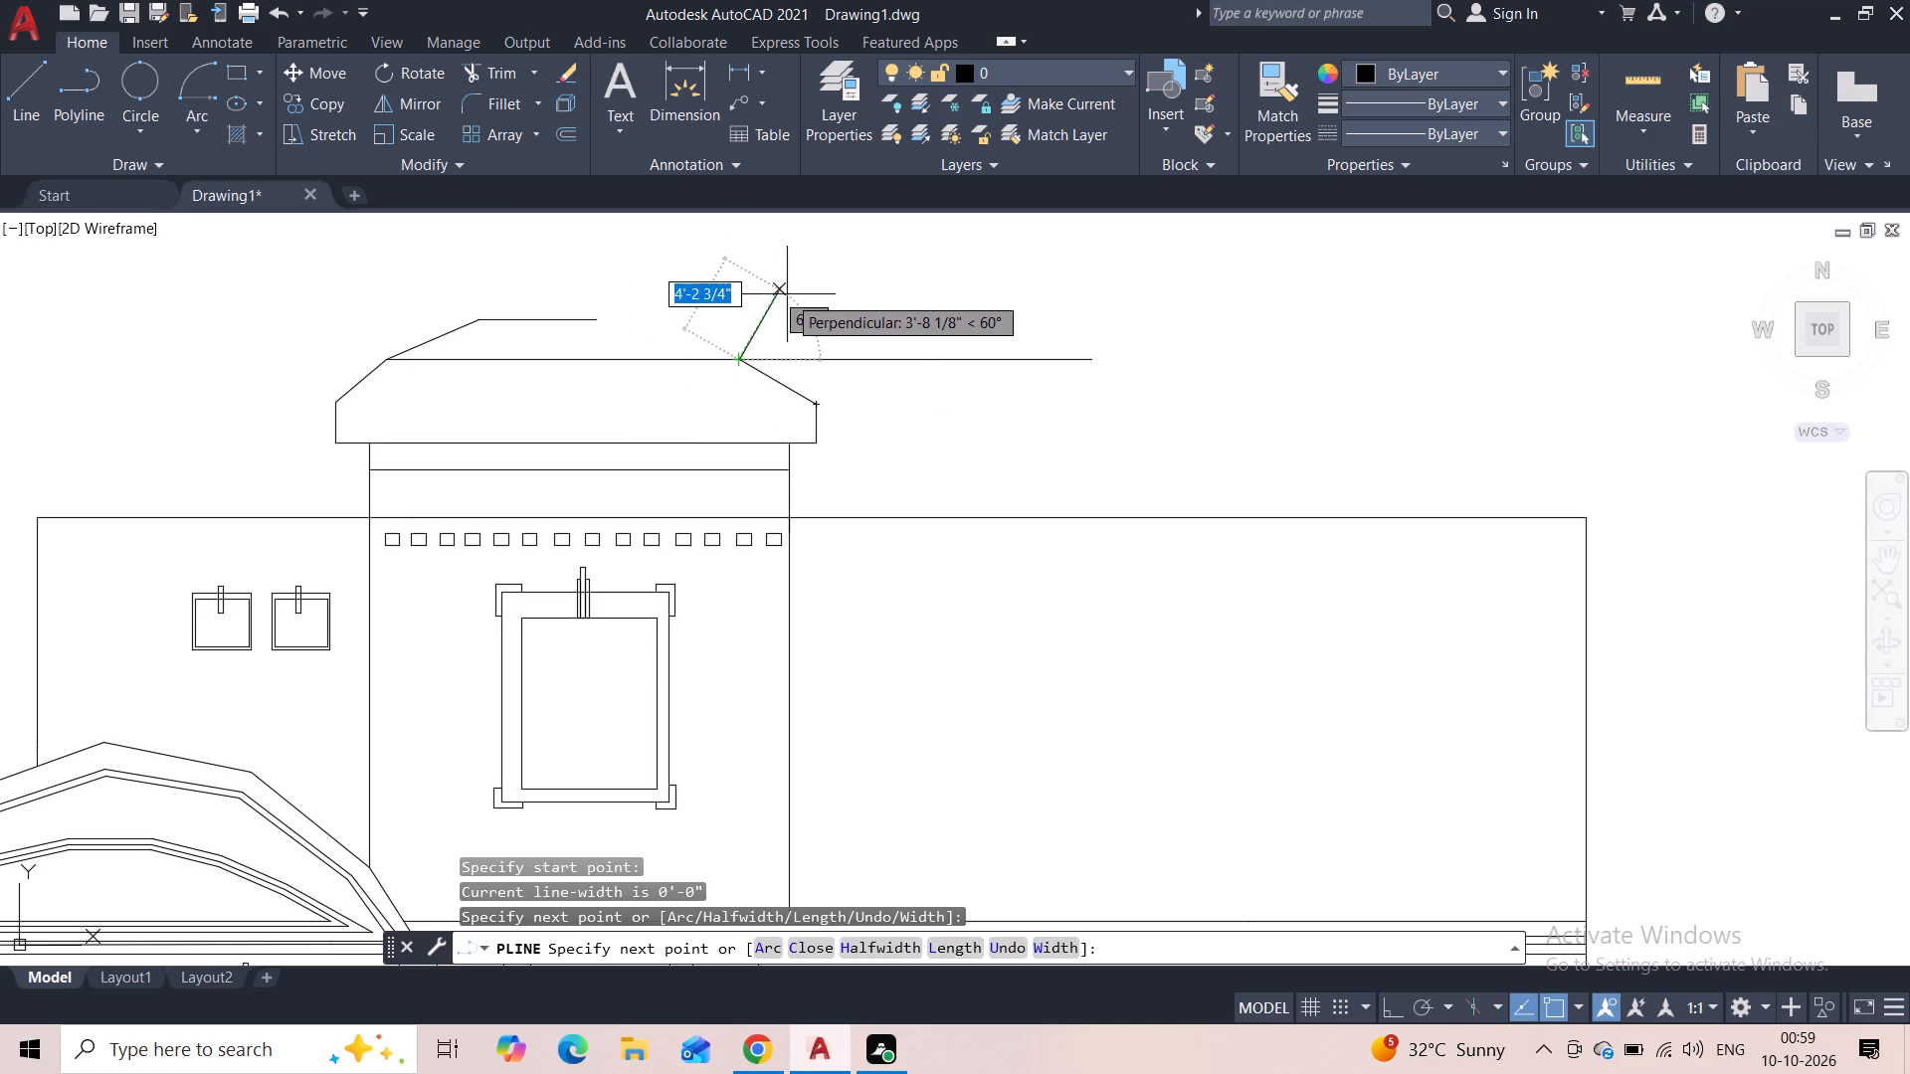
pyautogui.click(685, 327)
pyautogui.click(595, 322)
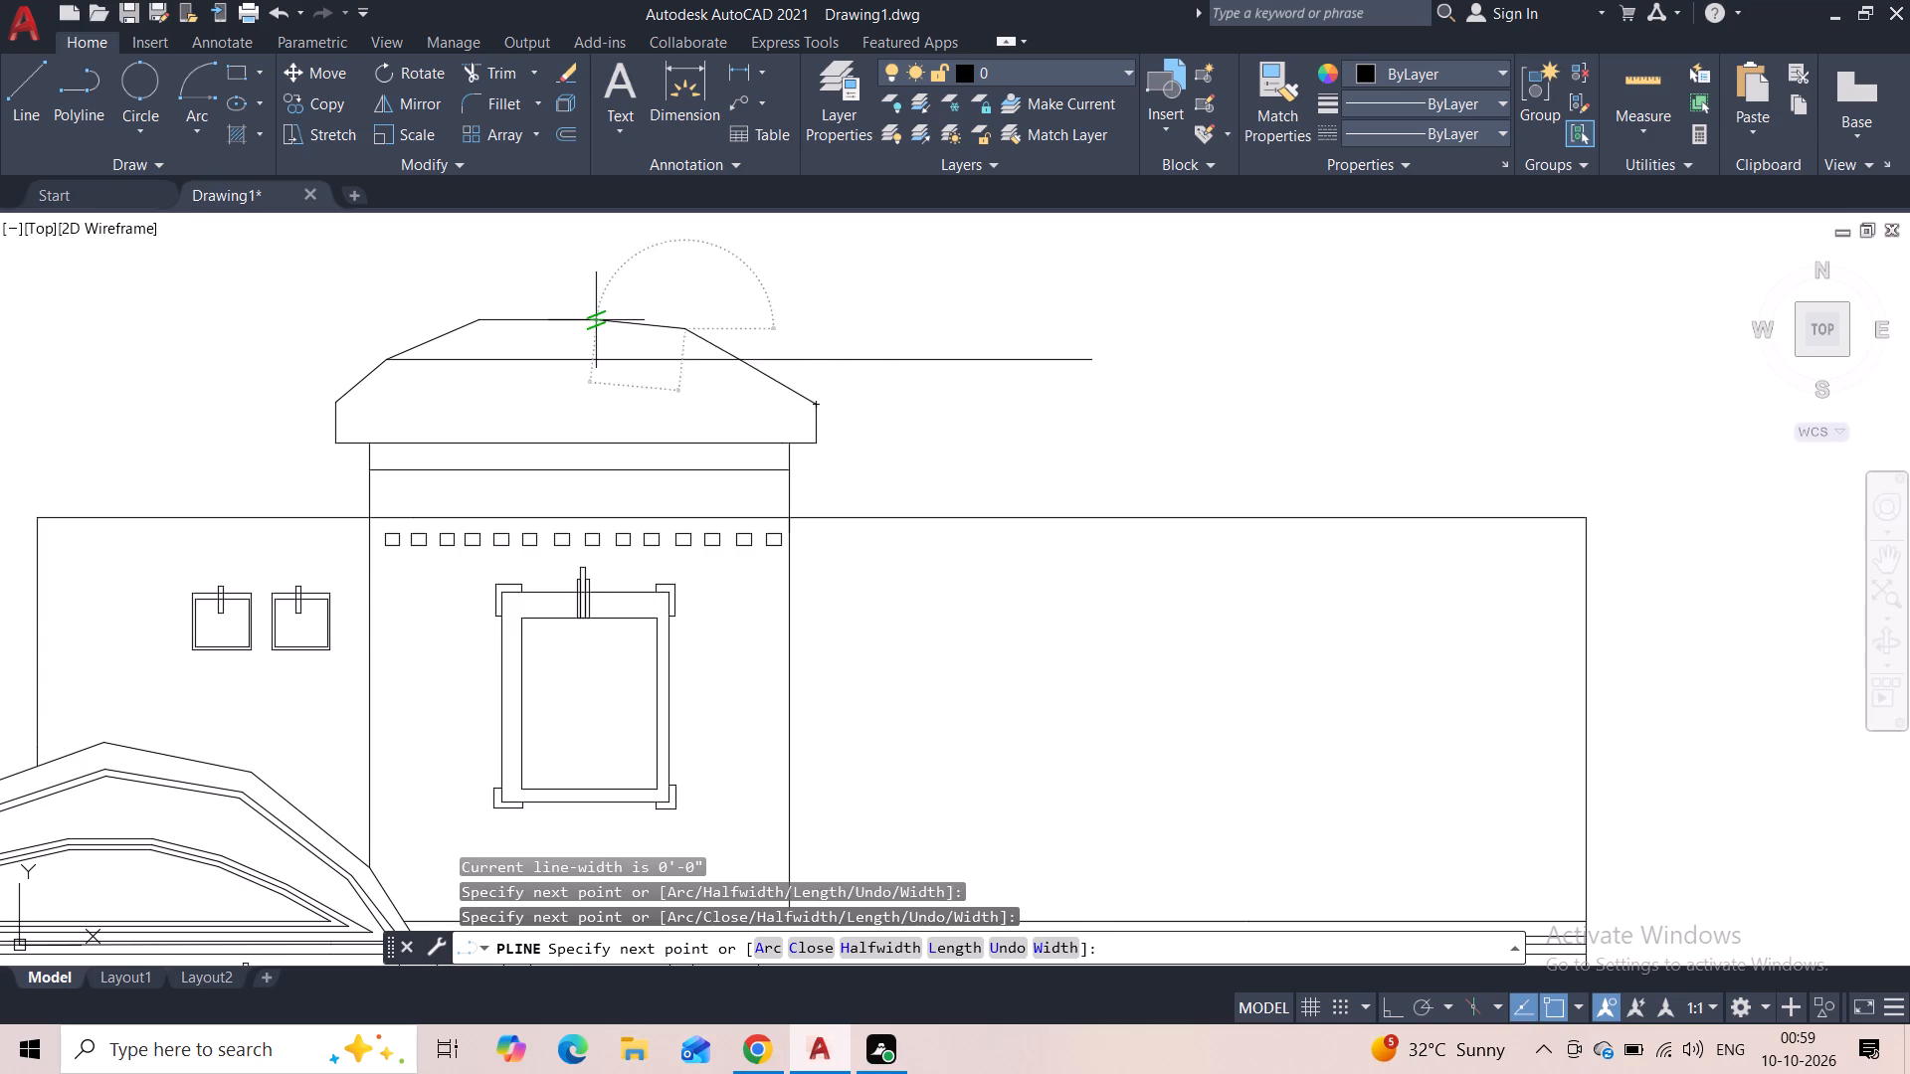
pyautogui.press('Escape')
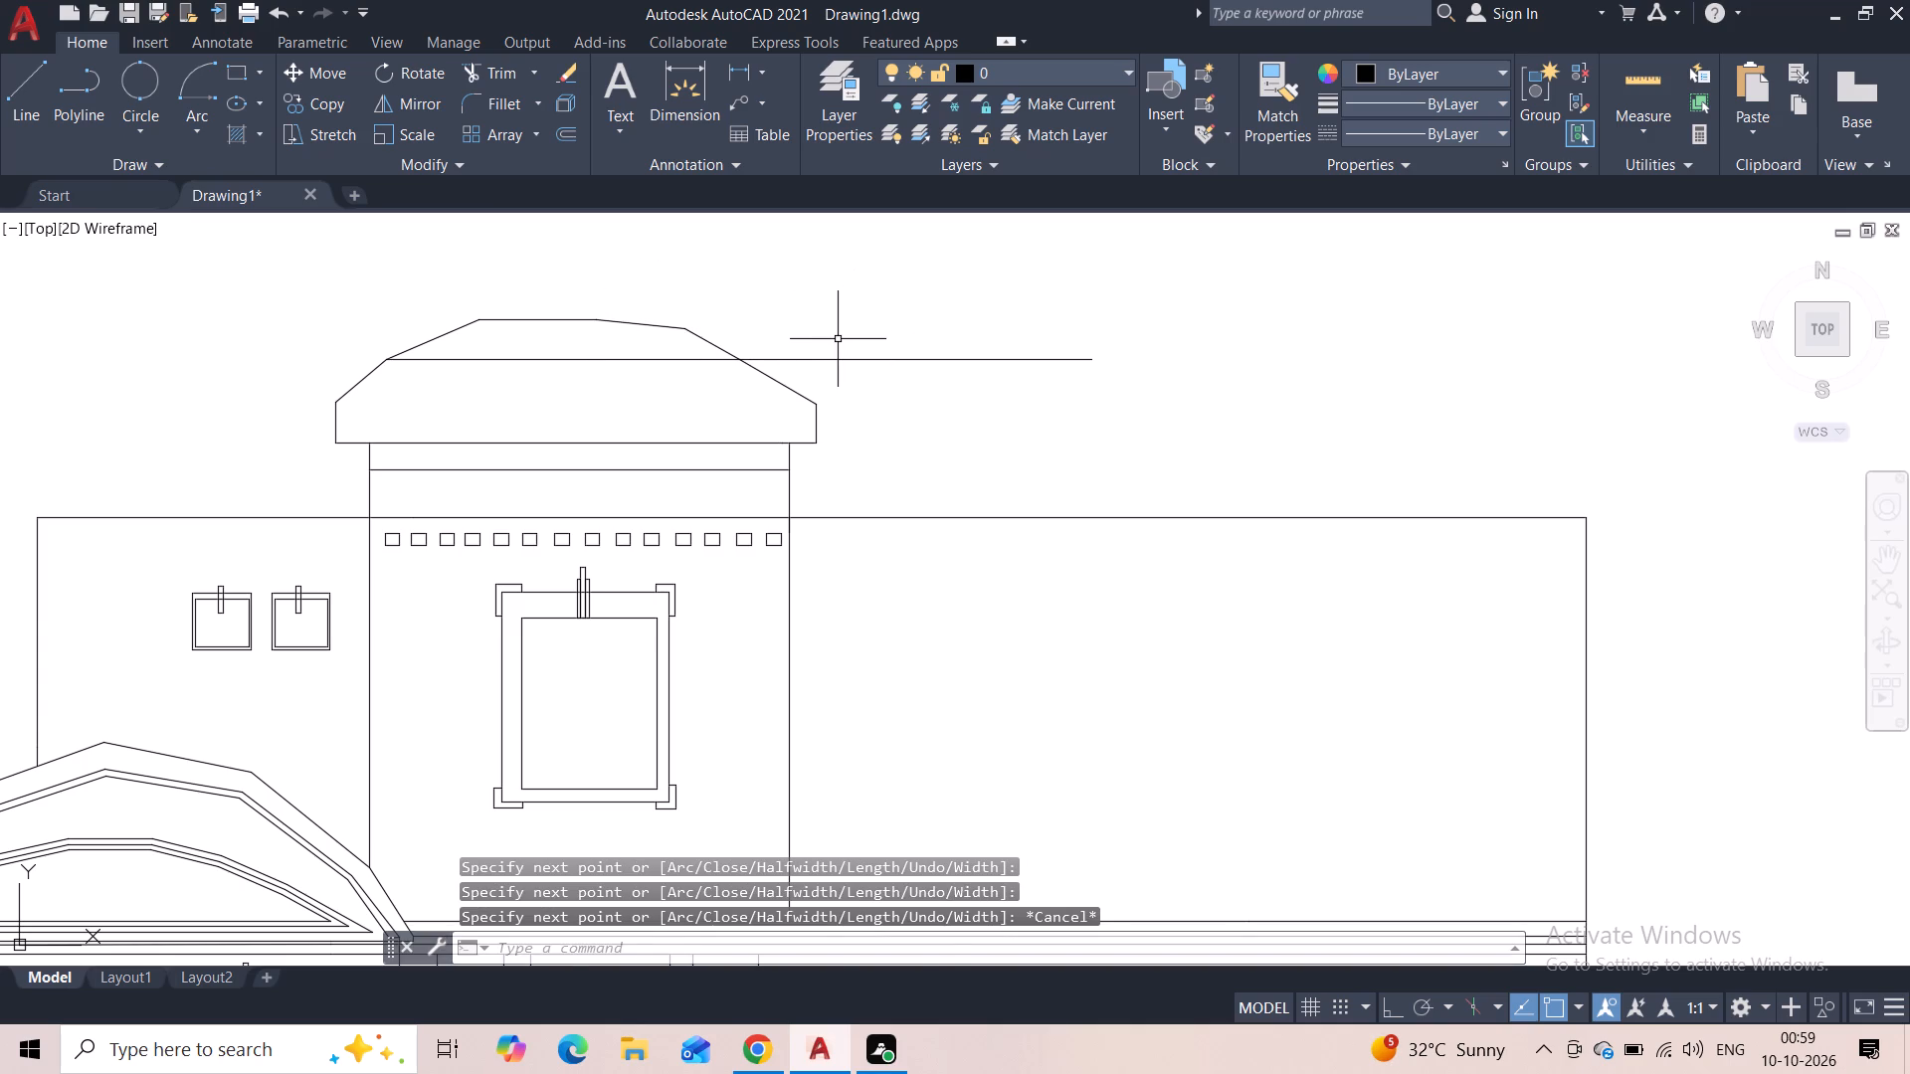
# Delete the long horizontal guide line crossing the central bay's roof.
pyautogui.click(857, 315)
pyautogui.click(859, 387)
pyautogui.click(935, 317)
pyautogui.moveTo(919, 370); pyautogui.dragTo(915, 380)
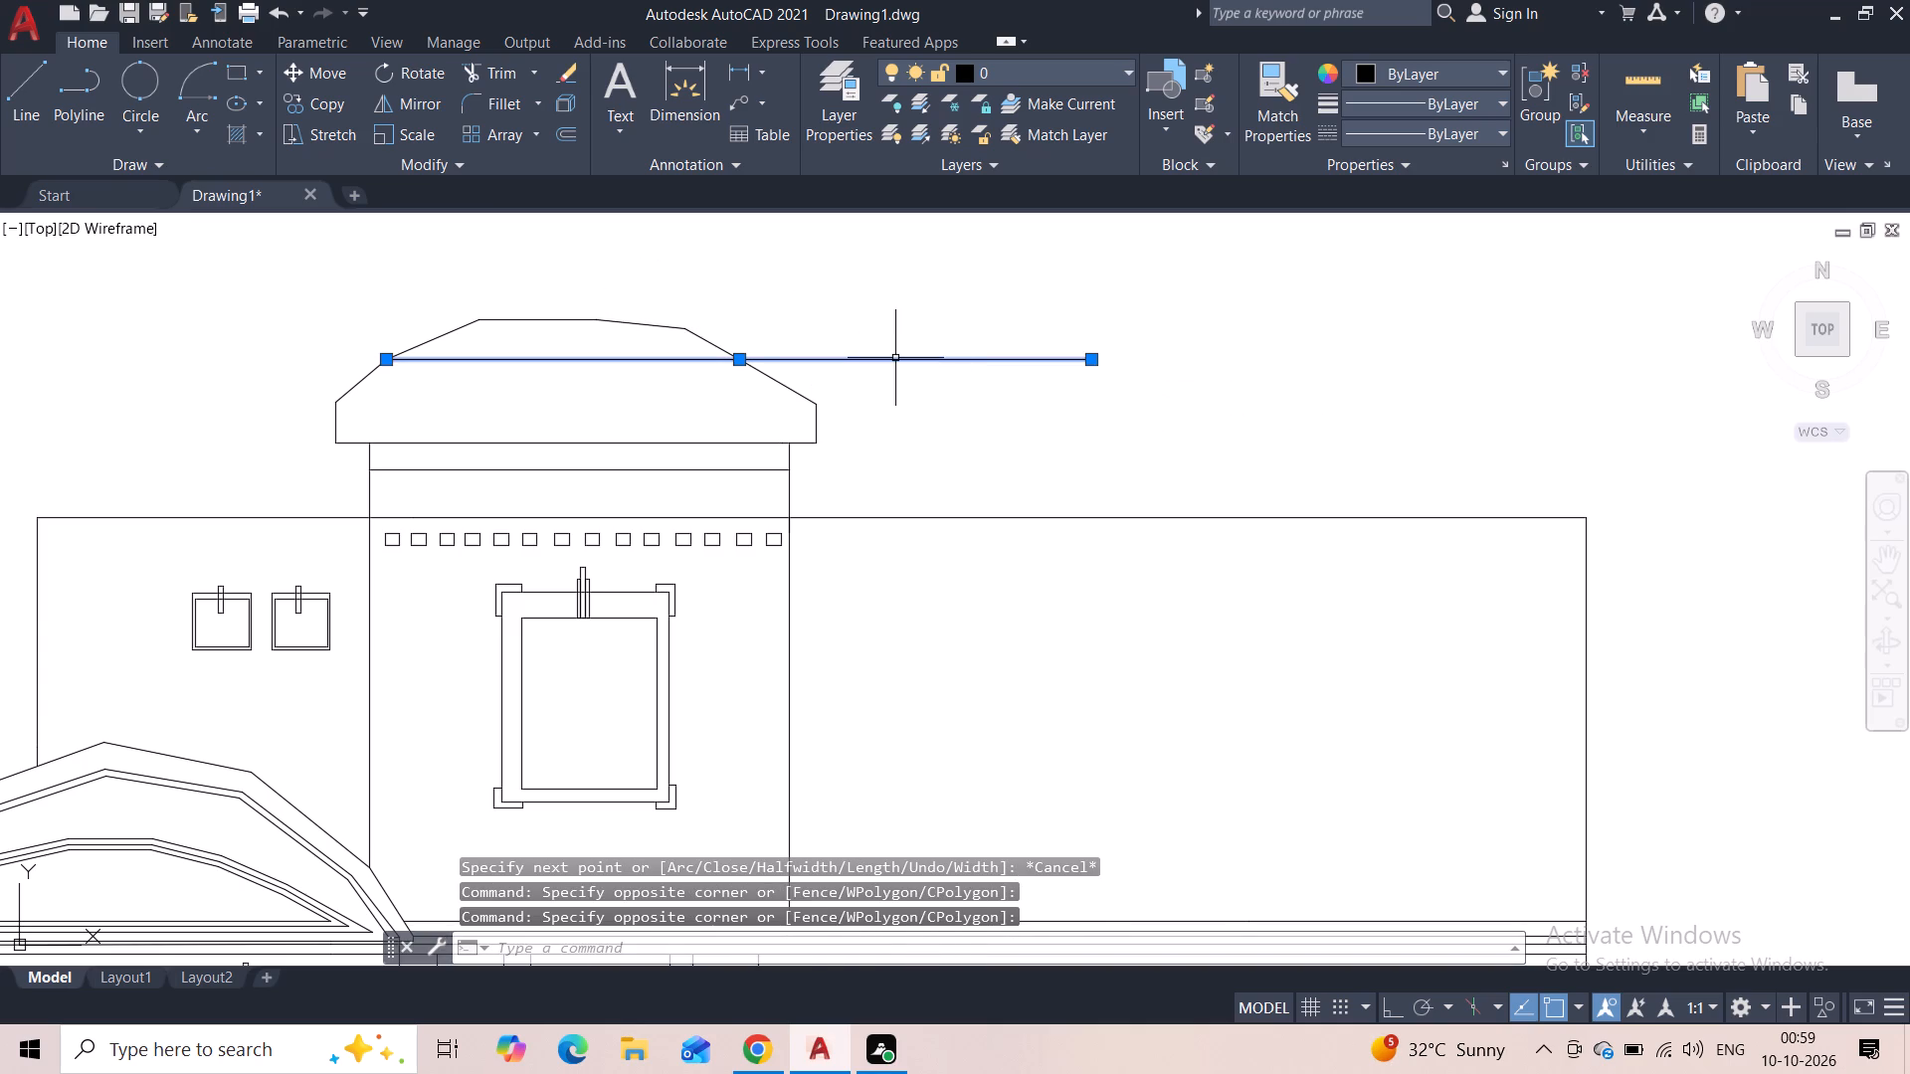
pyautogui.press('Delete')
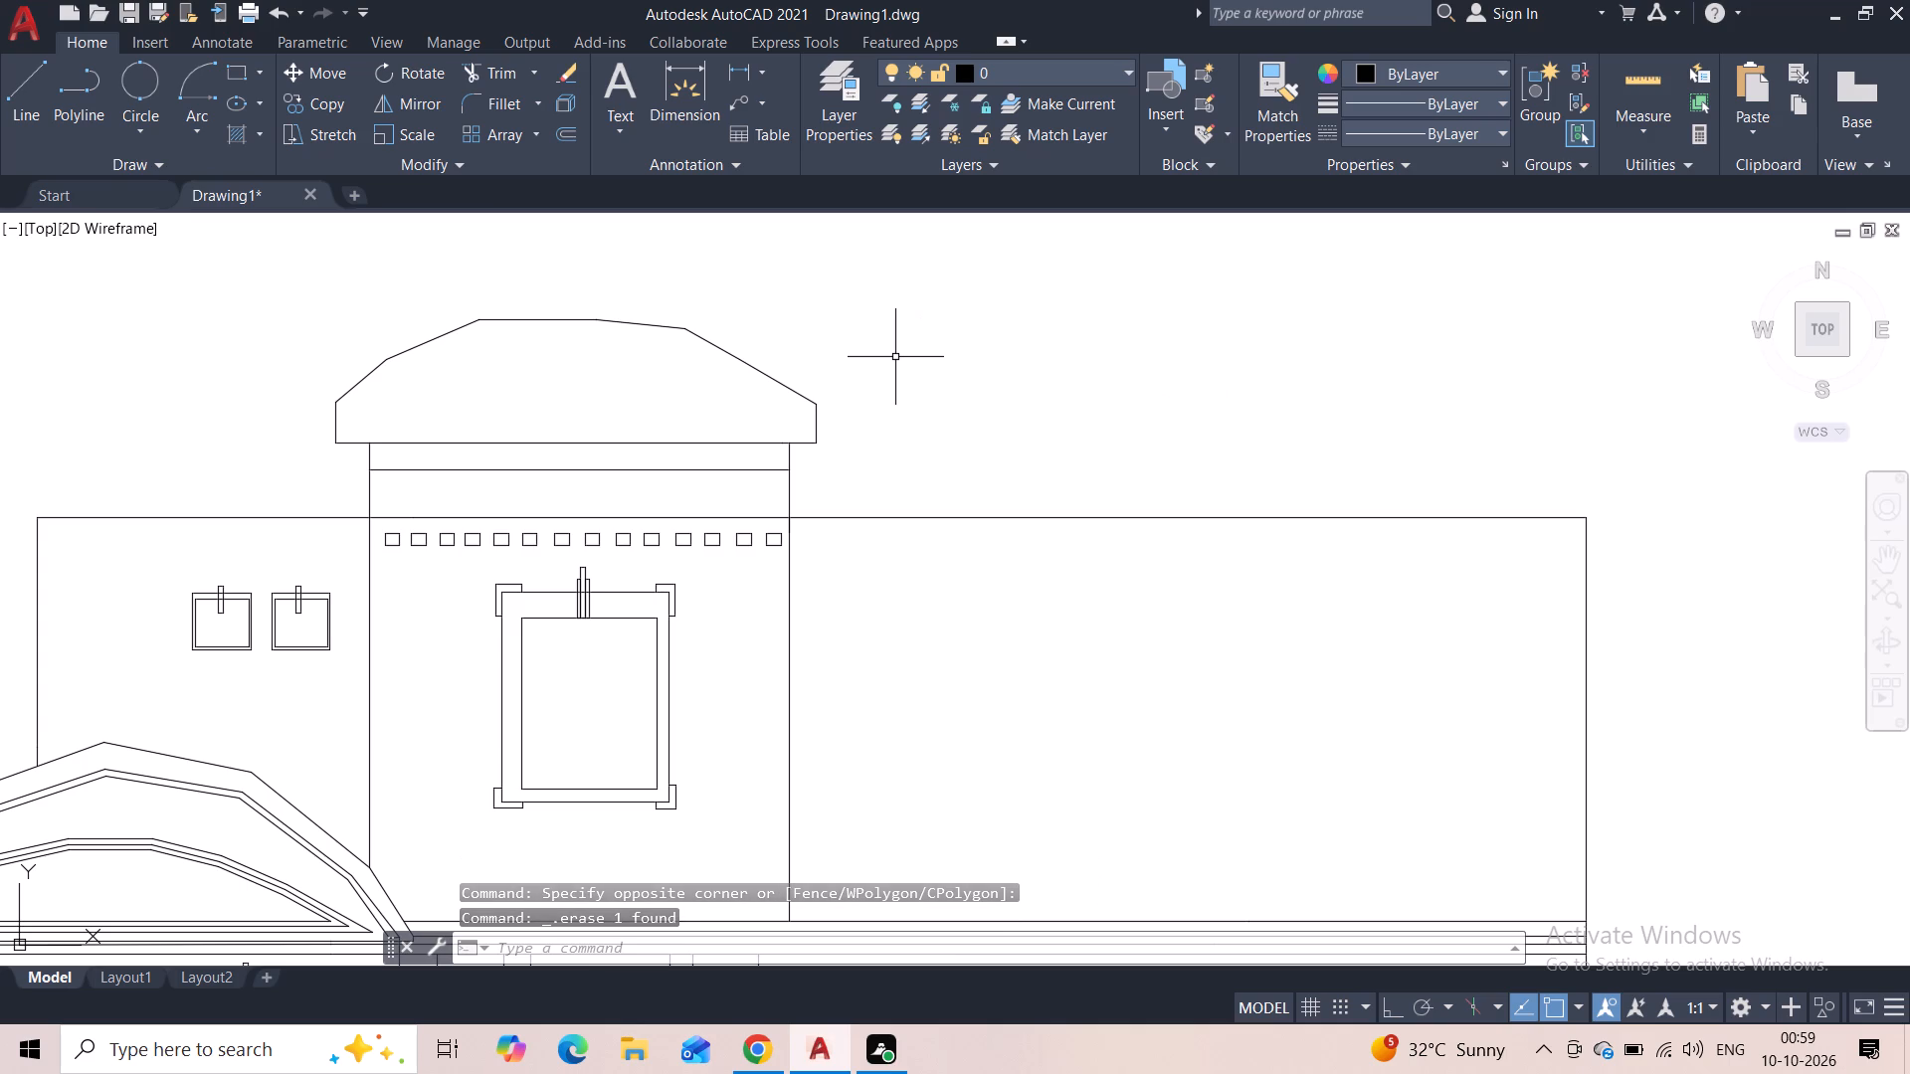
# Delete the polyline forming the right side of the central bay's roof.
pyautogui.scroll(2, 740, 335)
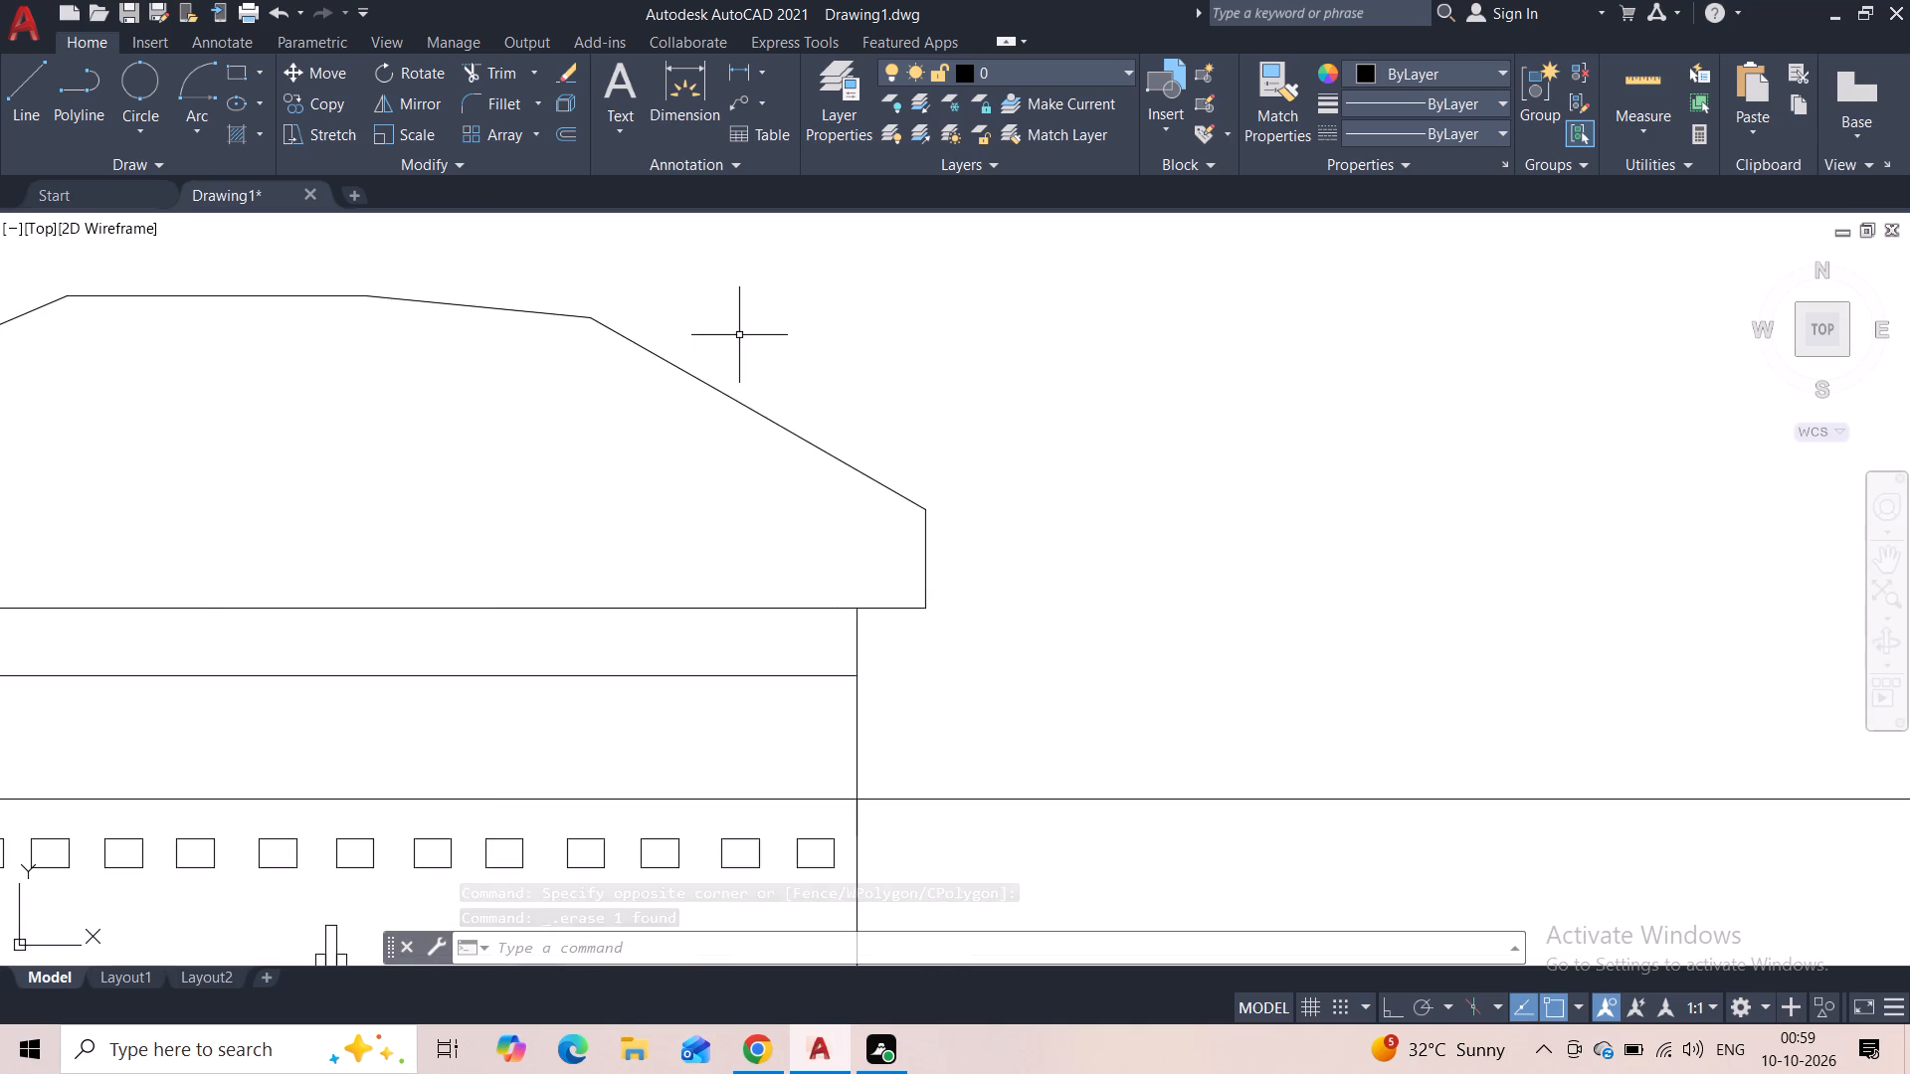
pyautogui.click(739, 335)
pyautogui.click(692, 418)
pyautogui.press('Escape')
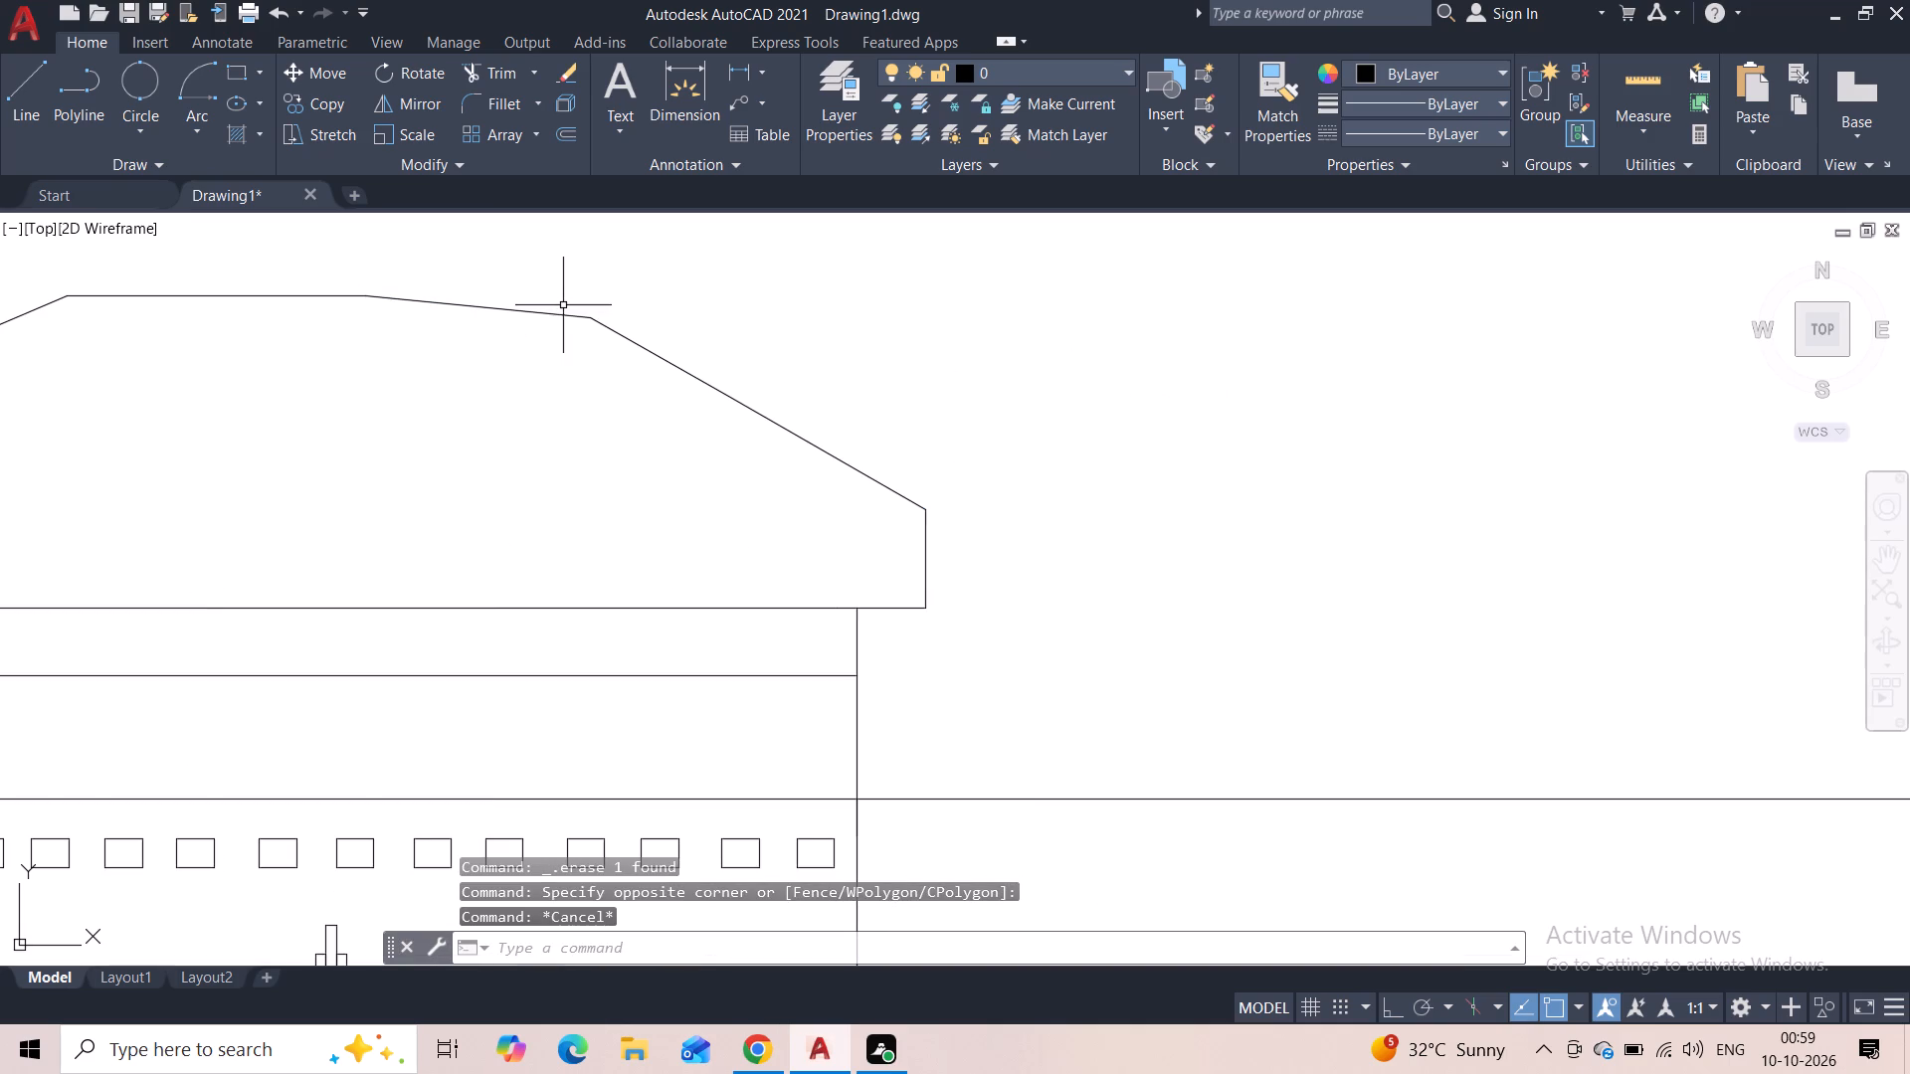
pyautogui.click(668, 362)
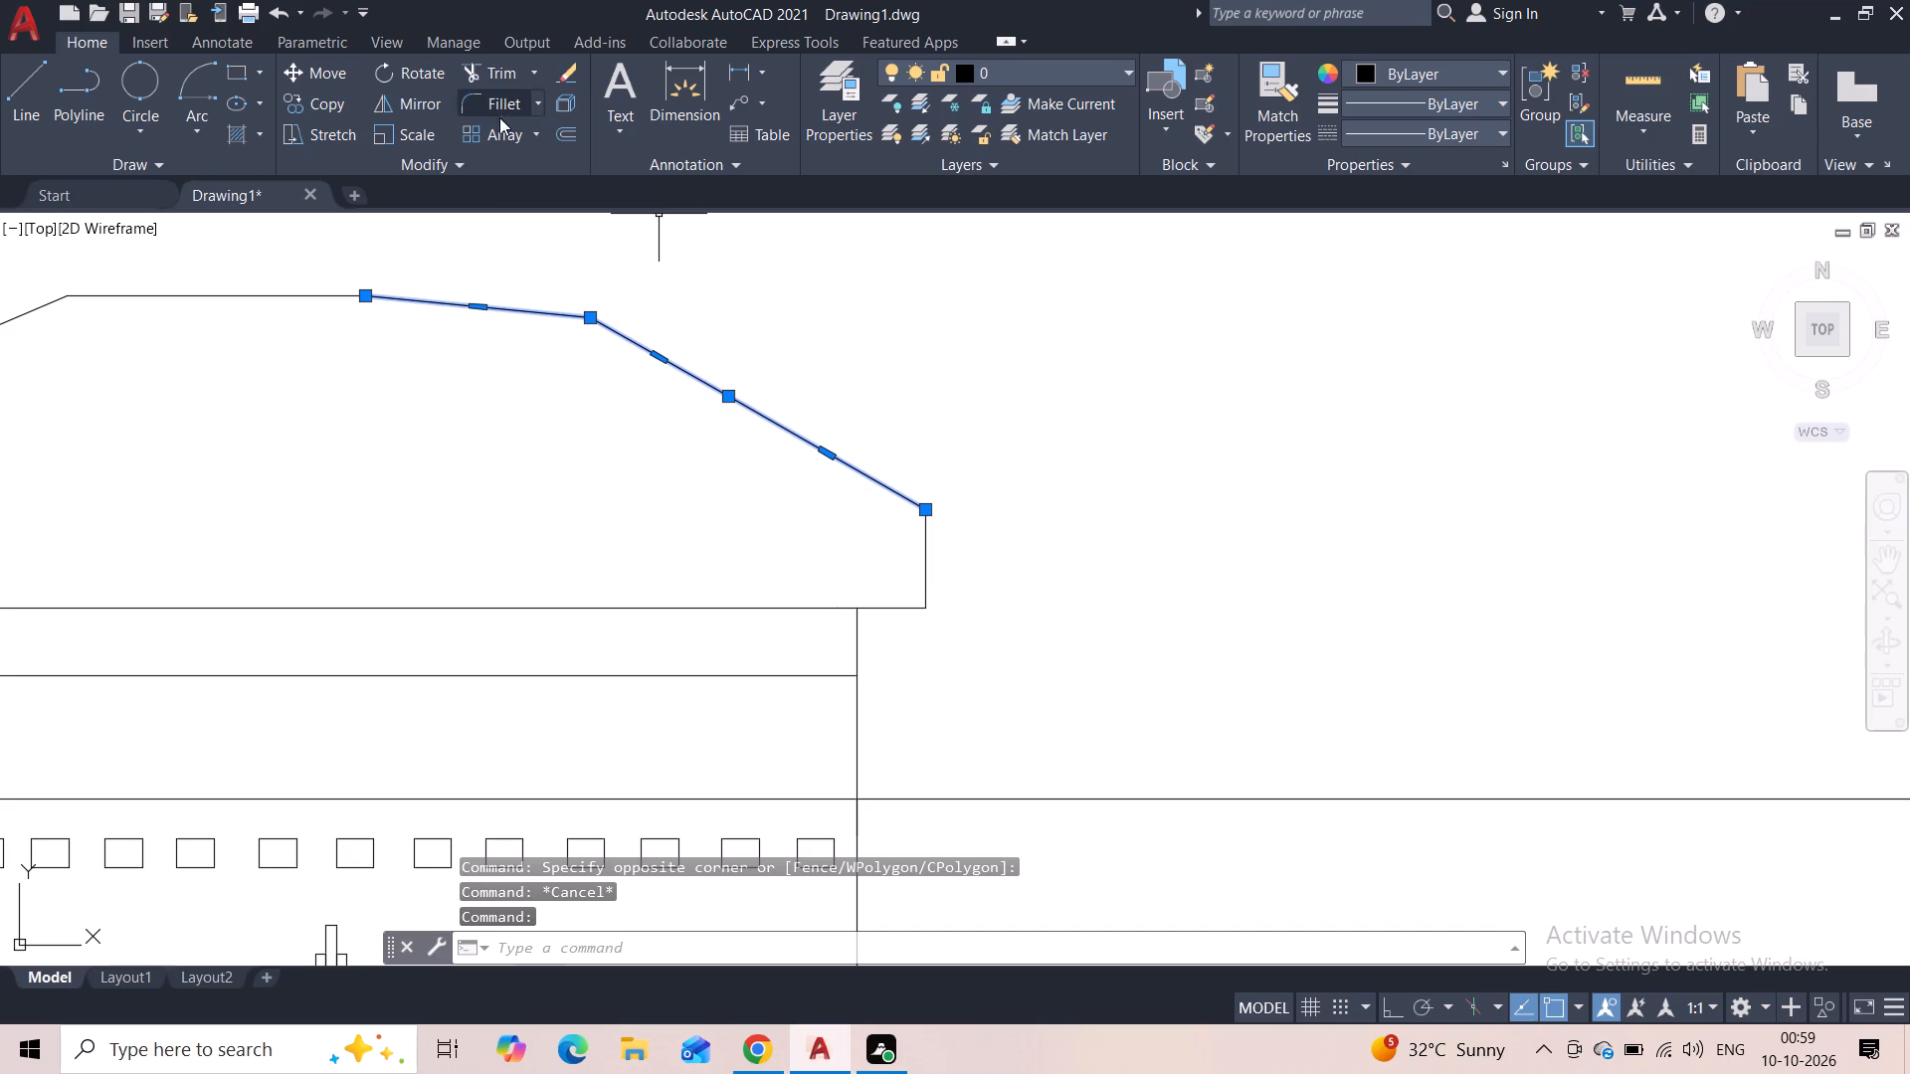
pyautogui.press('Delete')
# Draw the right roof profile as connected lines from the flat top's end through three descending points to the right upright's top.
pyautogui.scroll(-1, 453, 353)
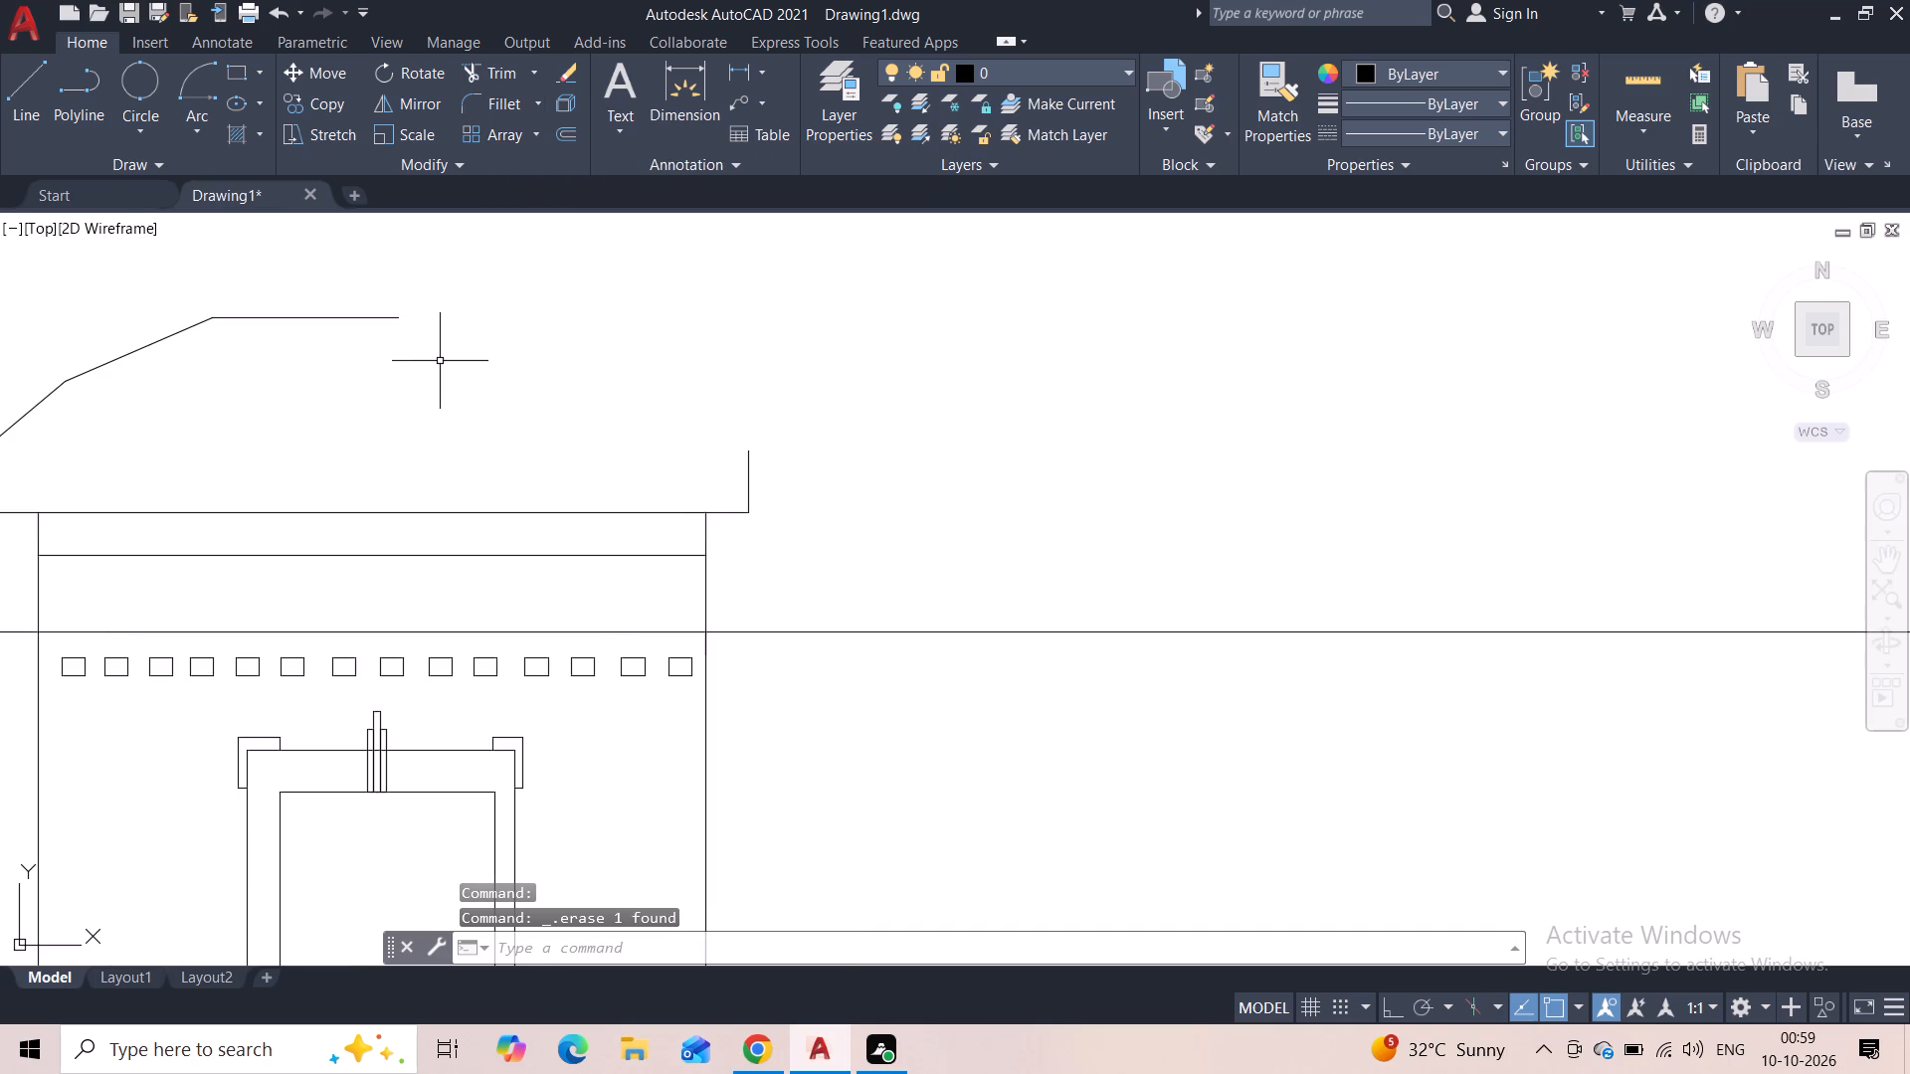
pyautogui.click(30, 98)
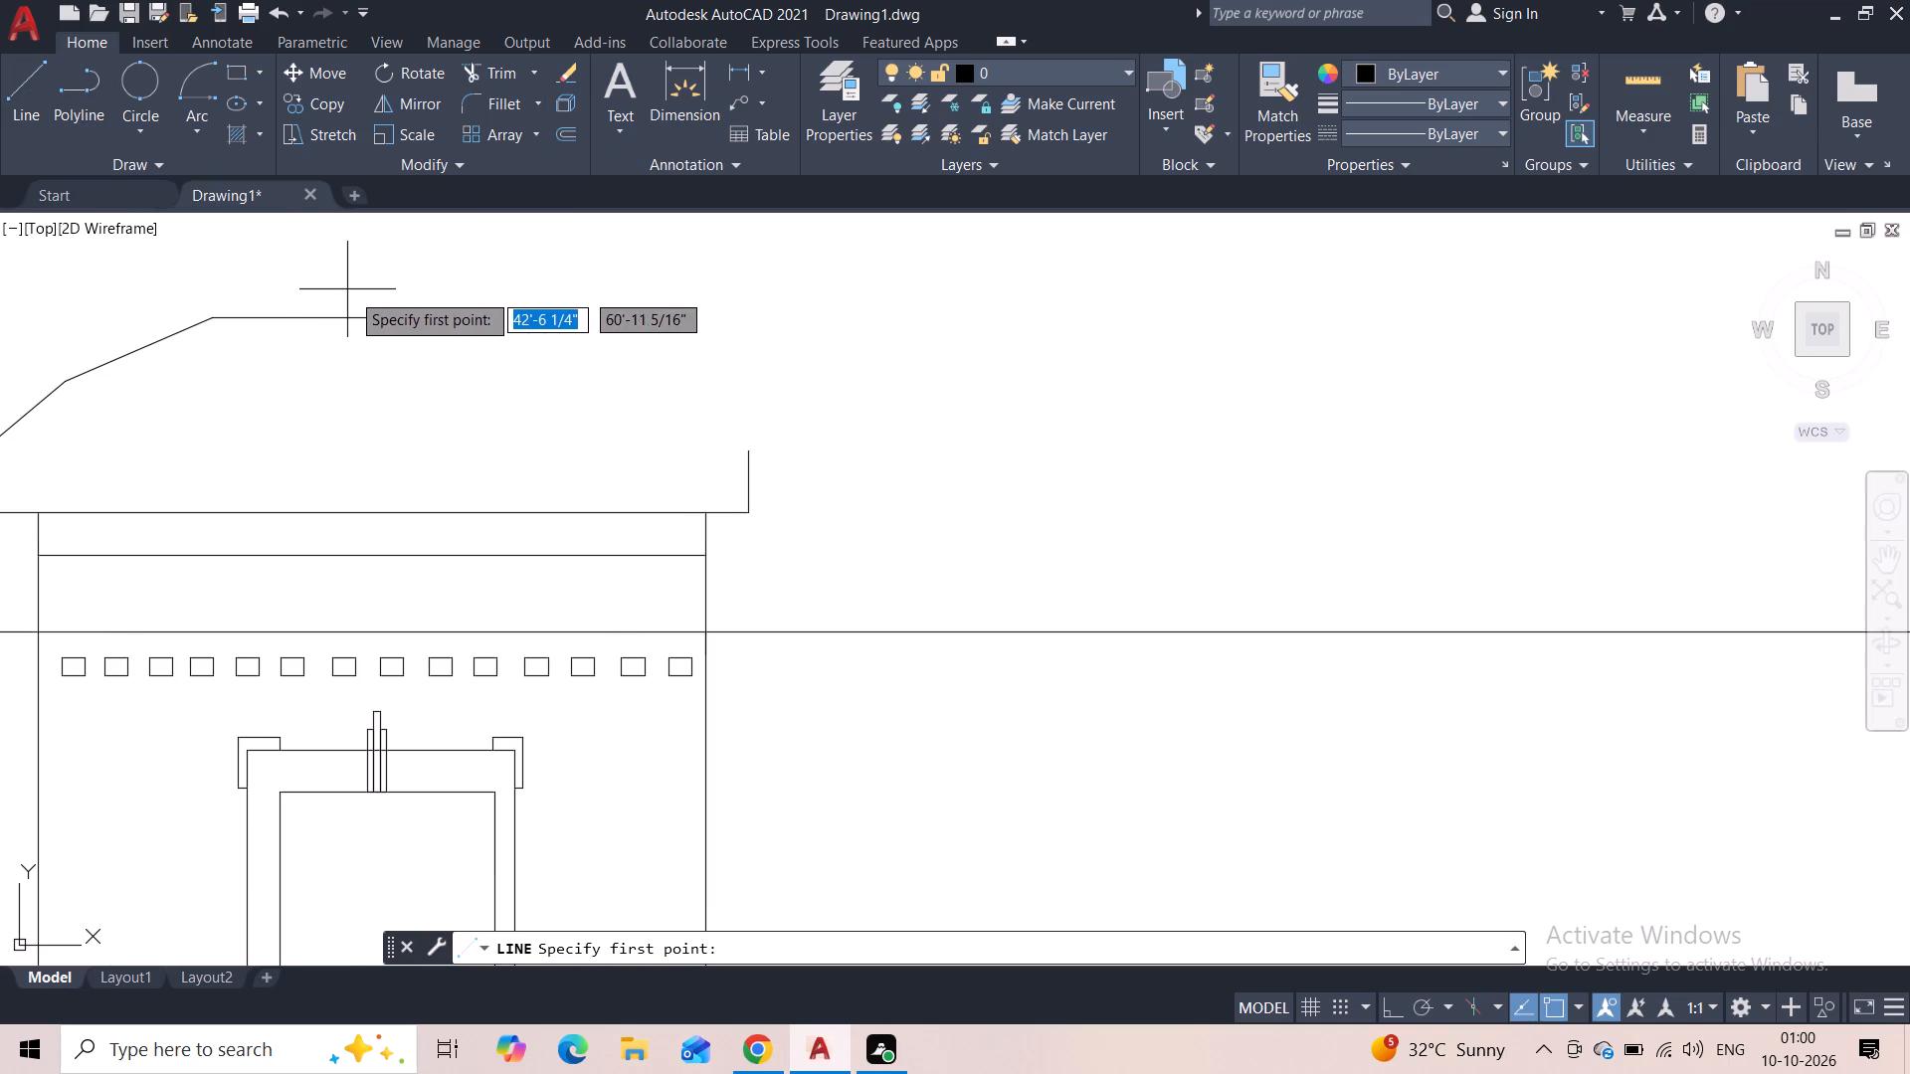
pyautogui.click(398, 319)
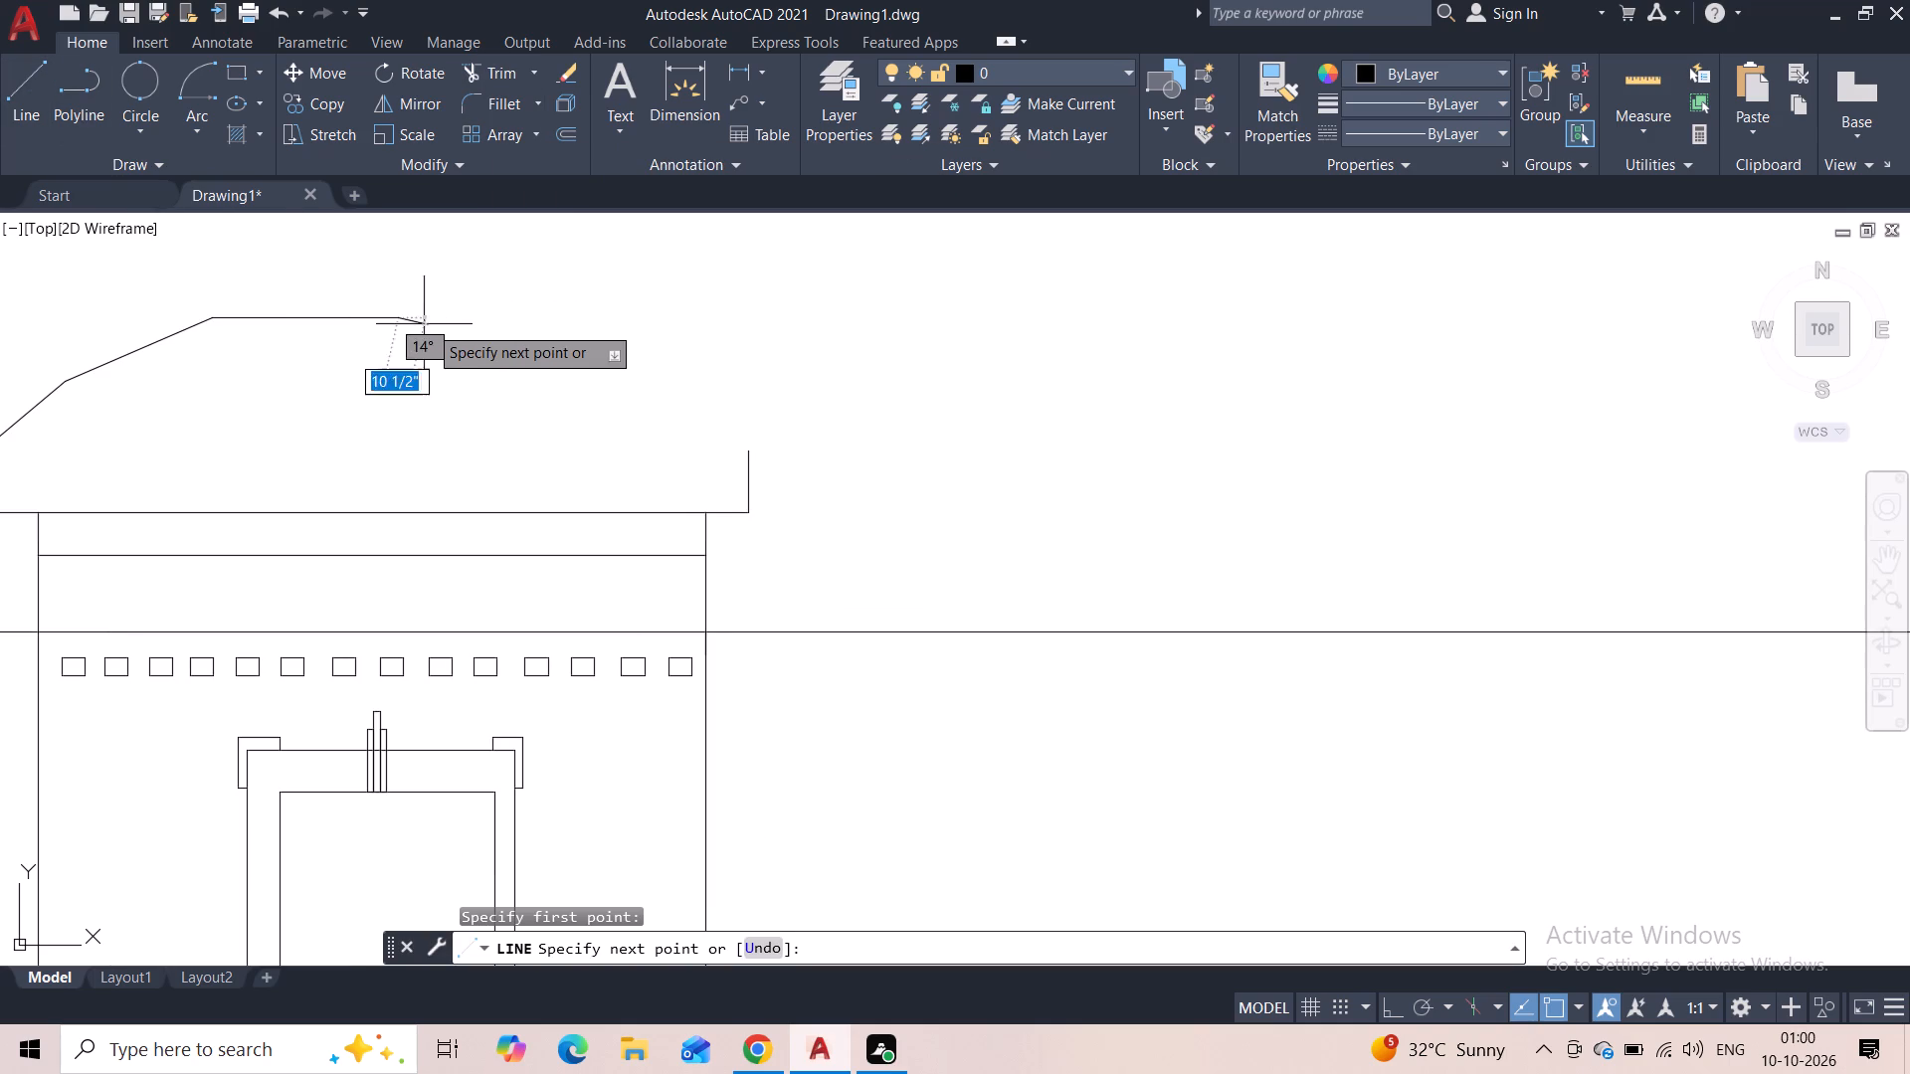
pyautogui.click(503, 328)
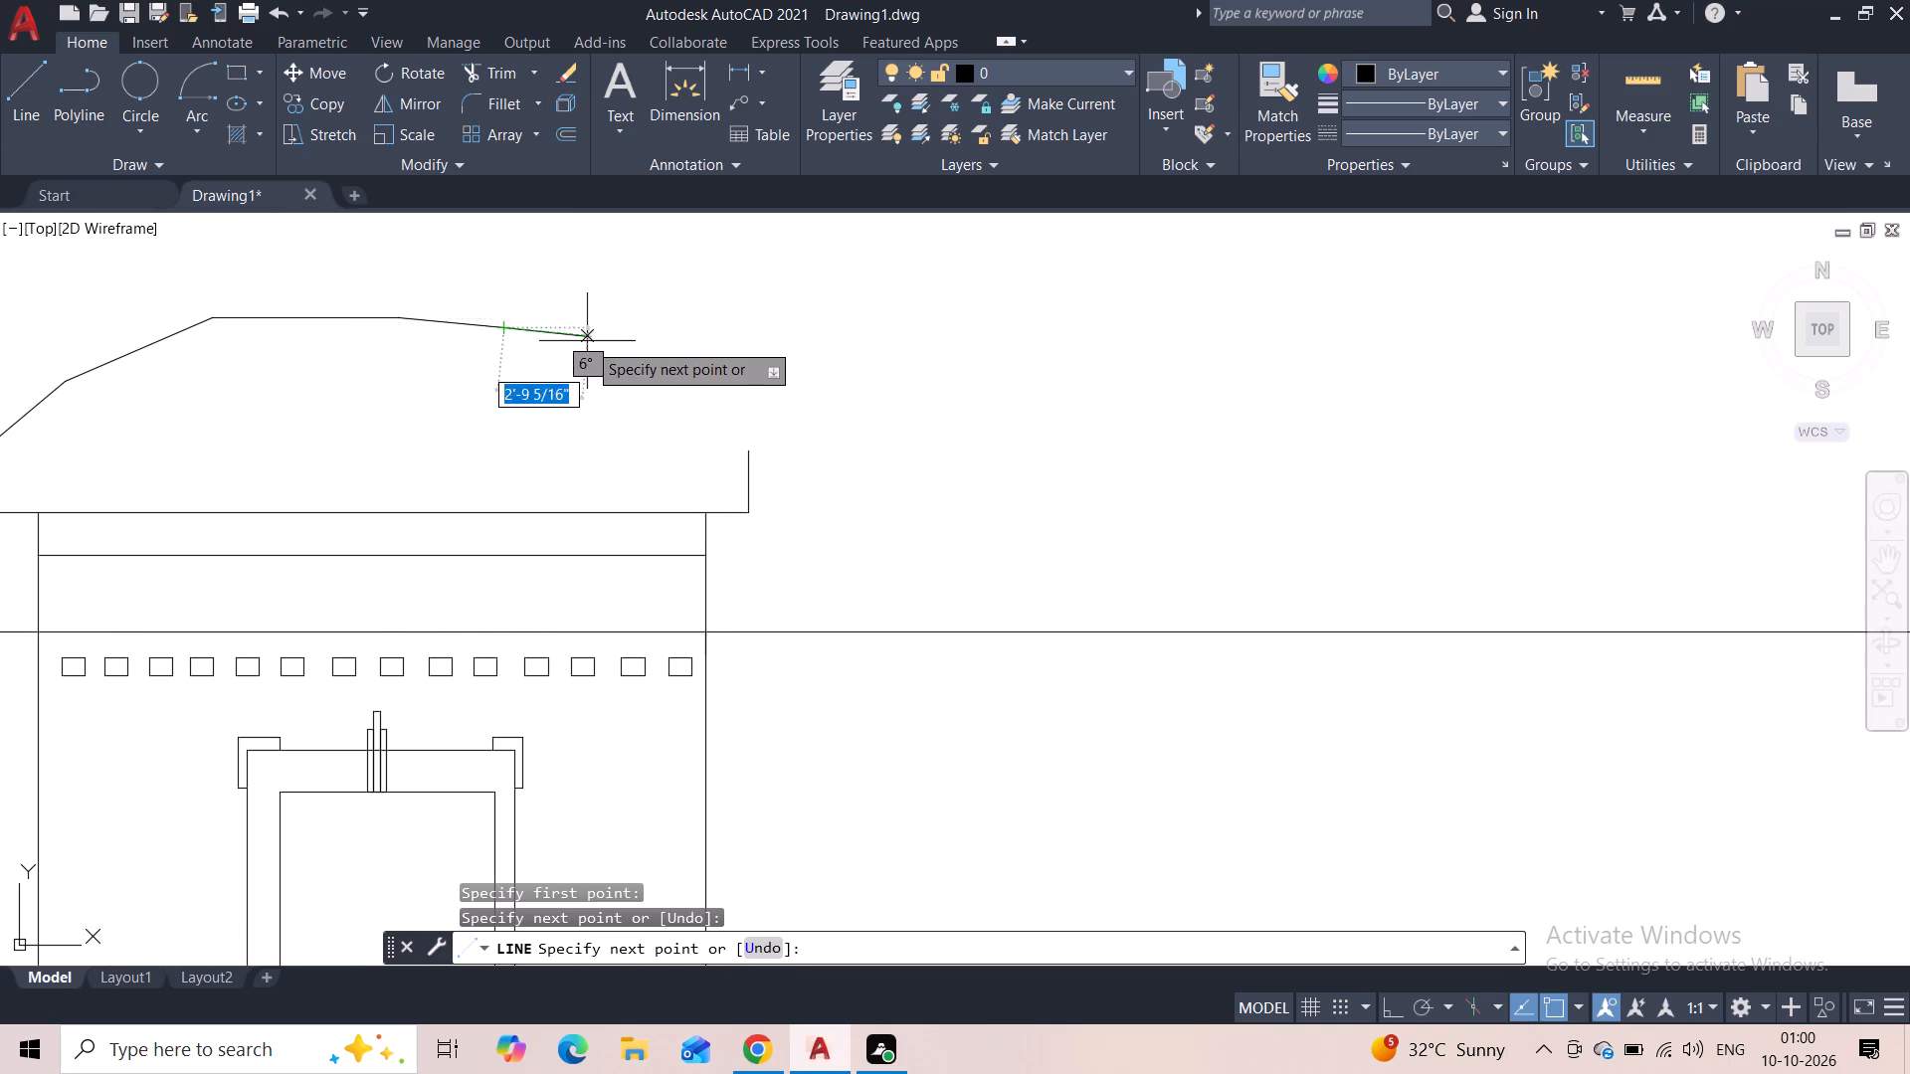
pyautogui.click(602, 361)
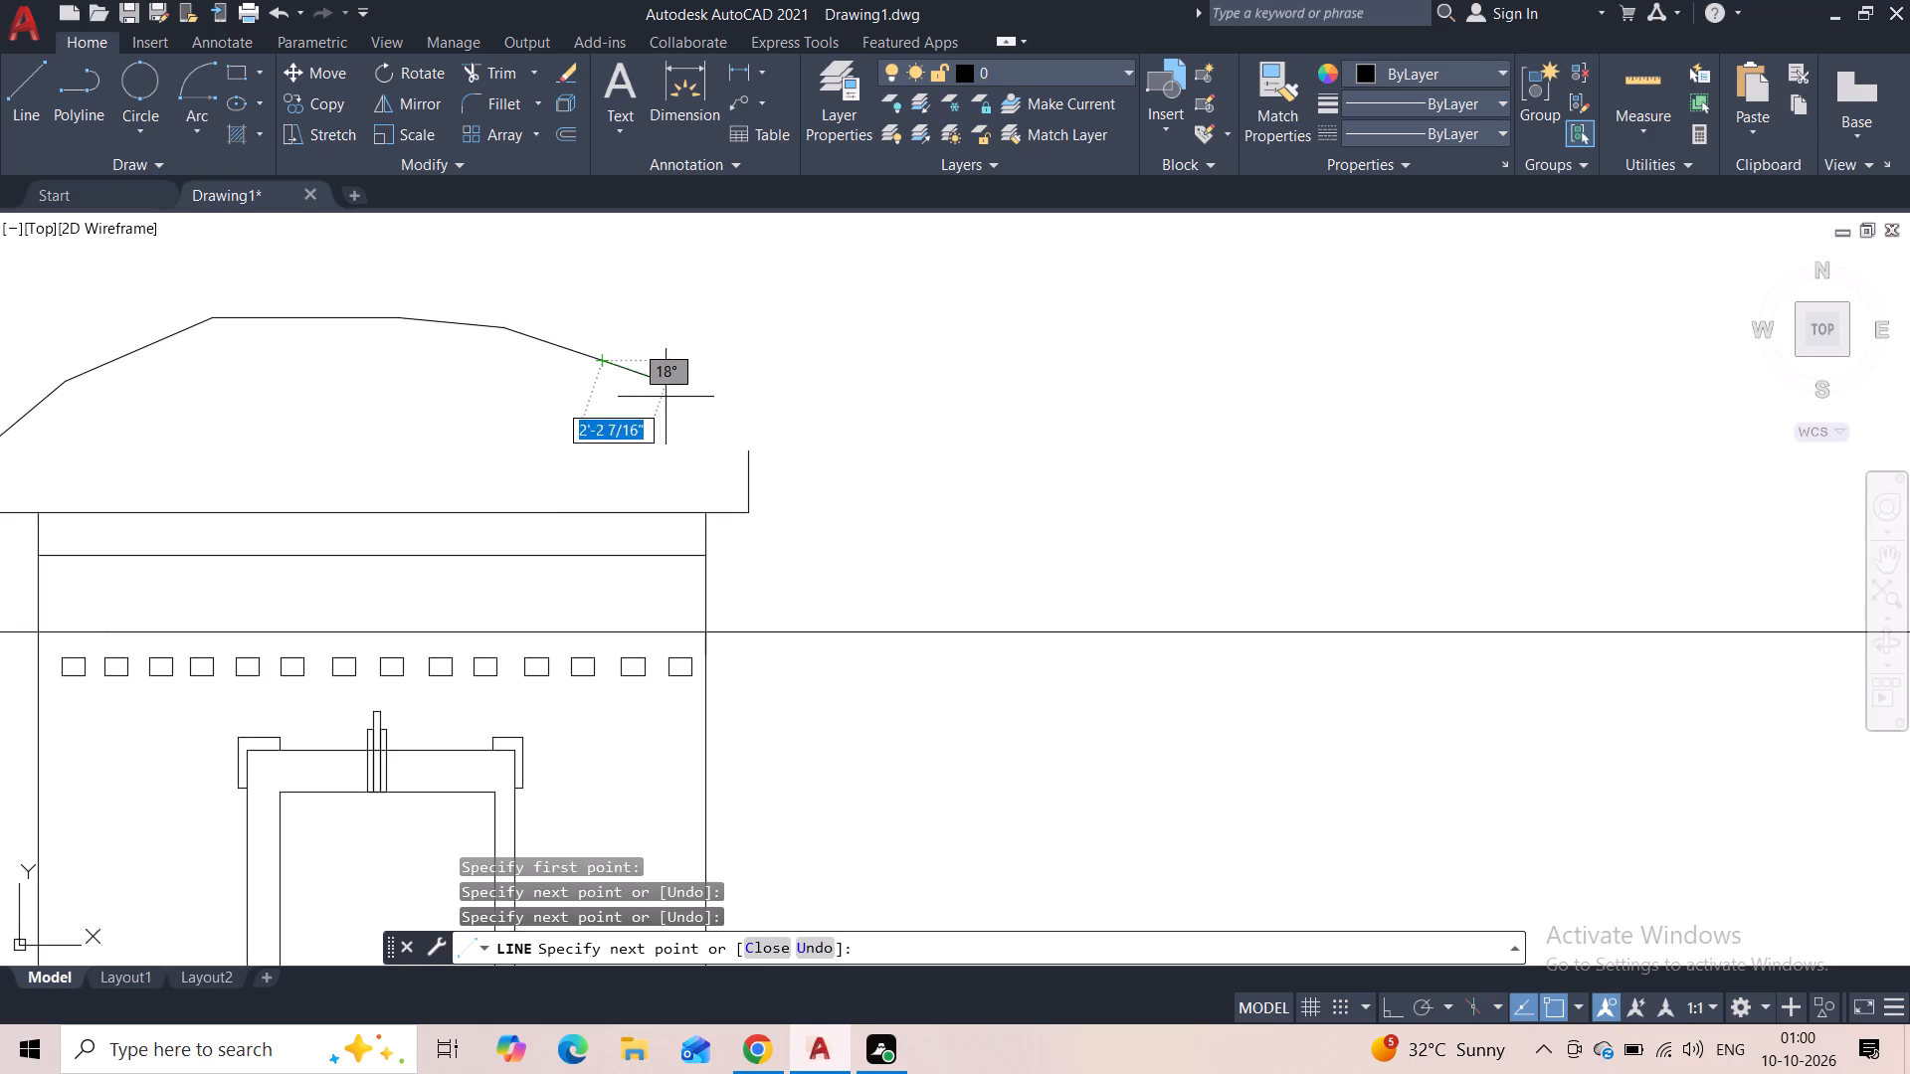
pyautogui.click(699, 418)
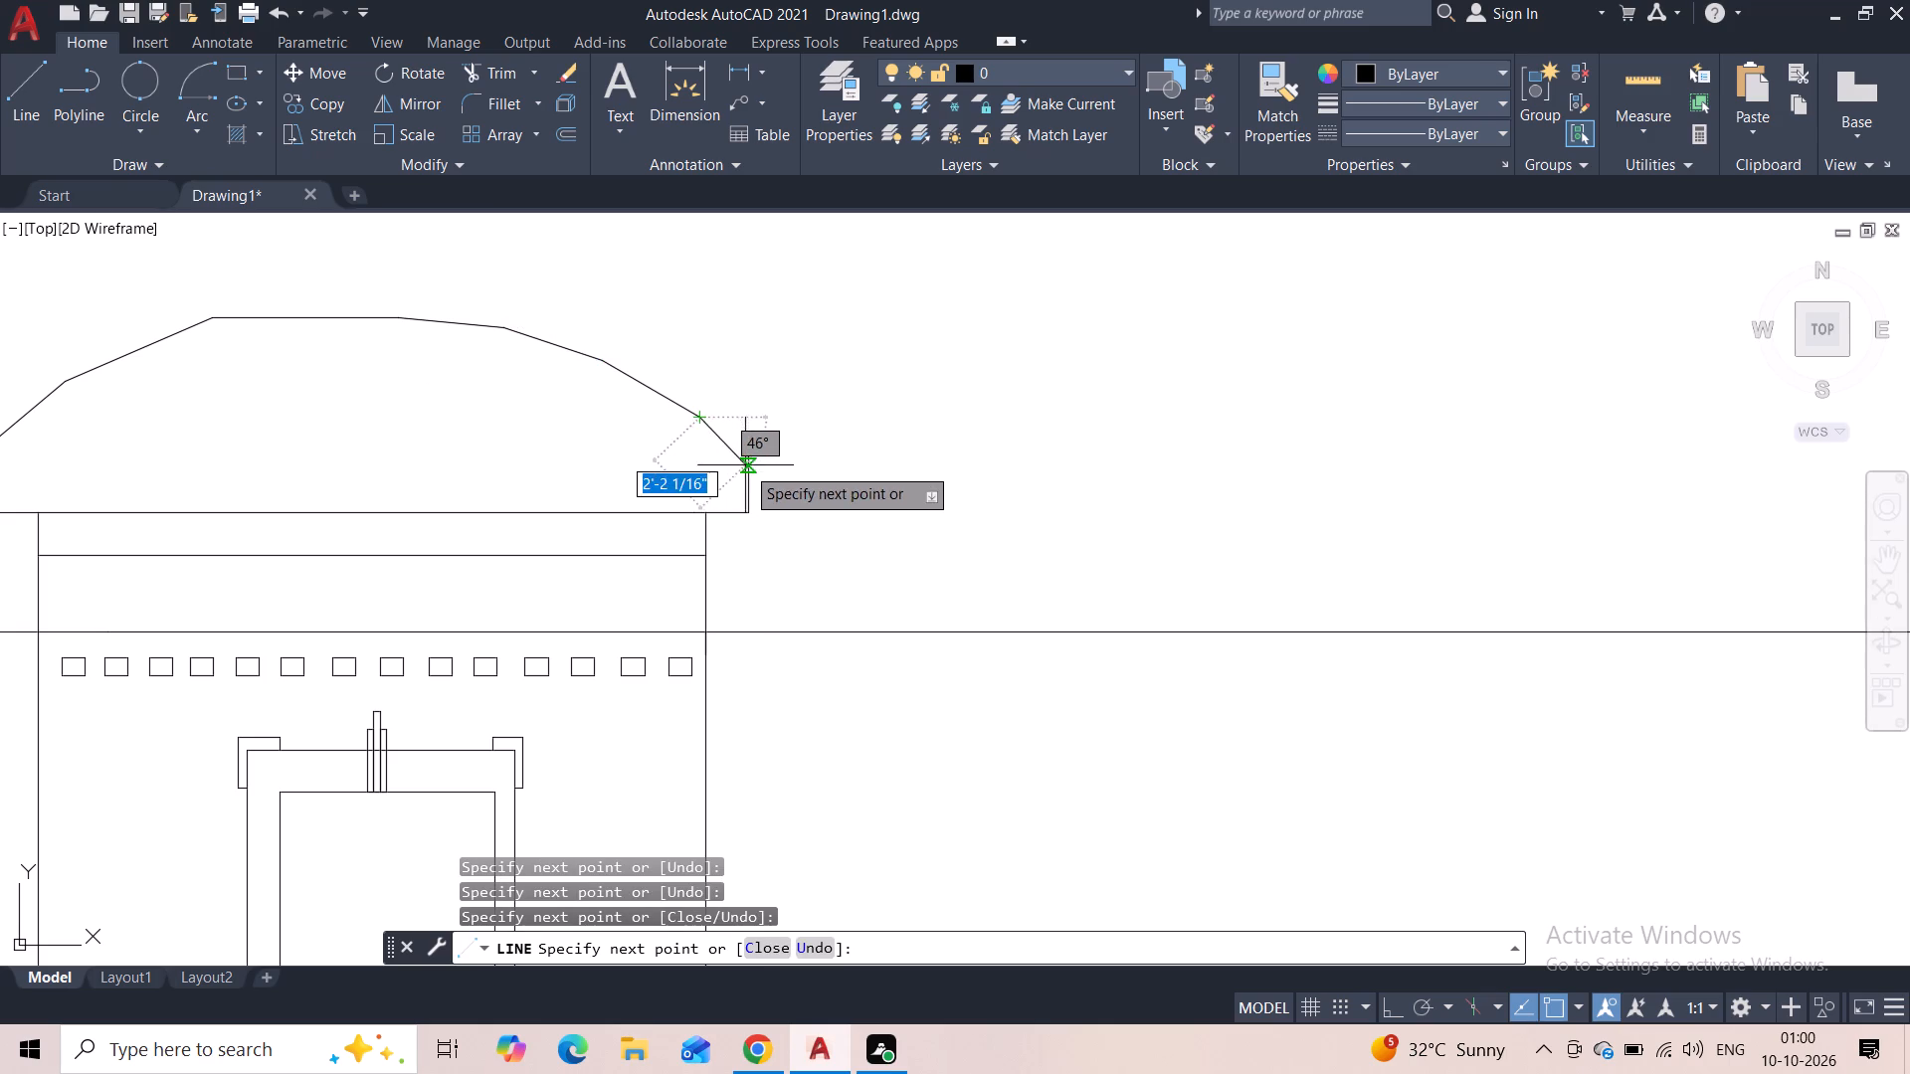
pyautogui.click(751, 456)
pyautogui.press('Escape')
# Draw a horizontal base line inside the central bay's roof, slightly above the eave line, with Ortho on.
pyautogui.scroll(-1, 810, 384)
pyautogui.moveTo(810, 384); pyautogui.dragTo(911, 350, button='middle')
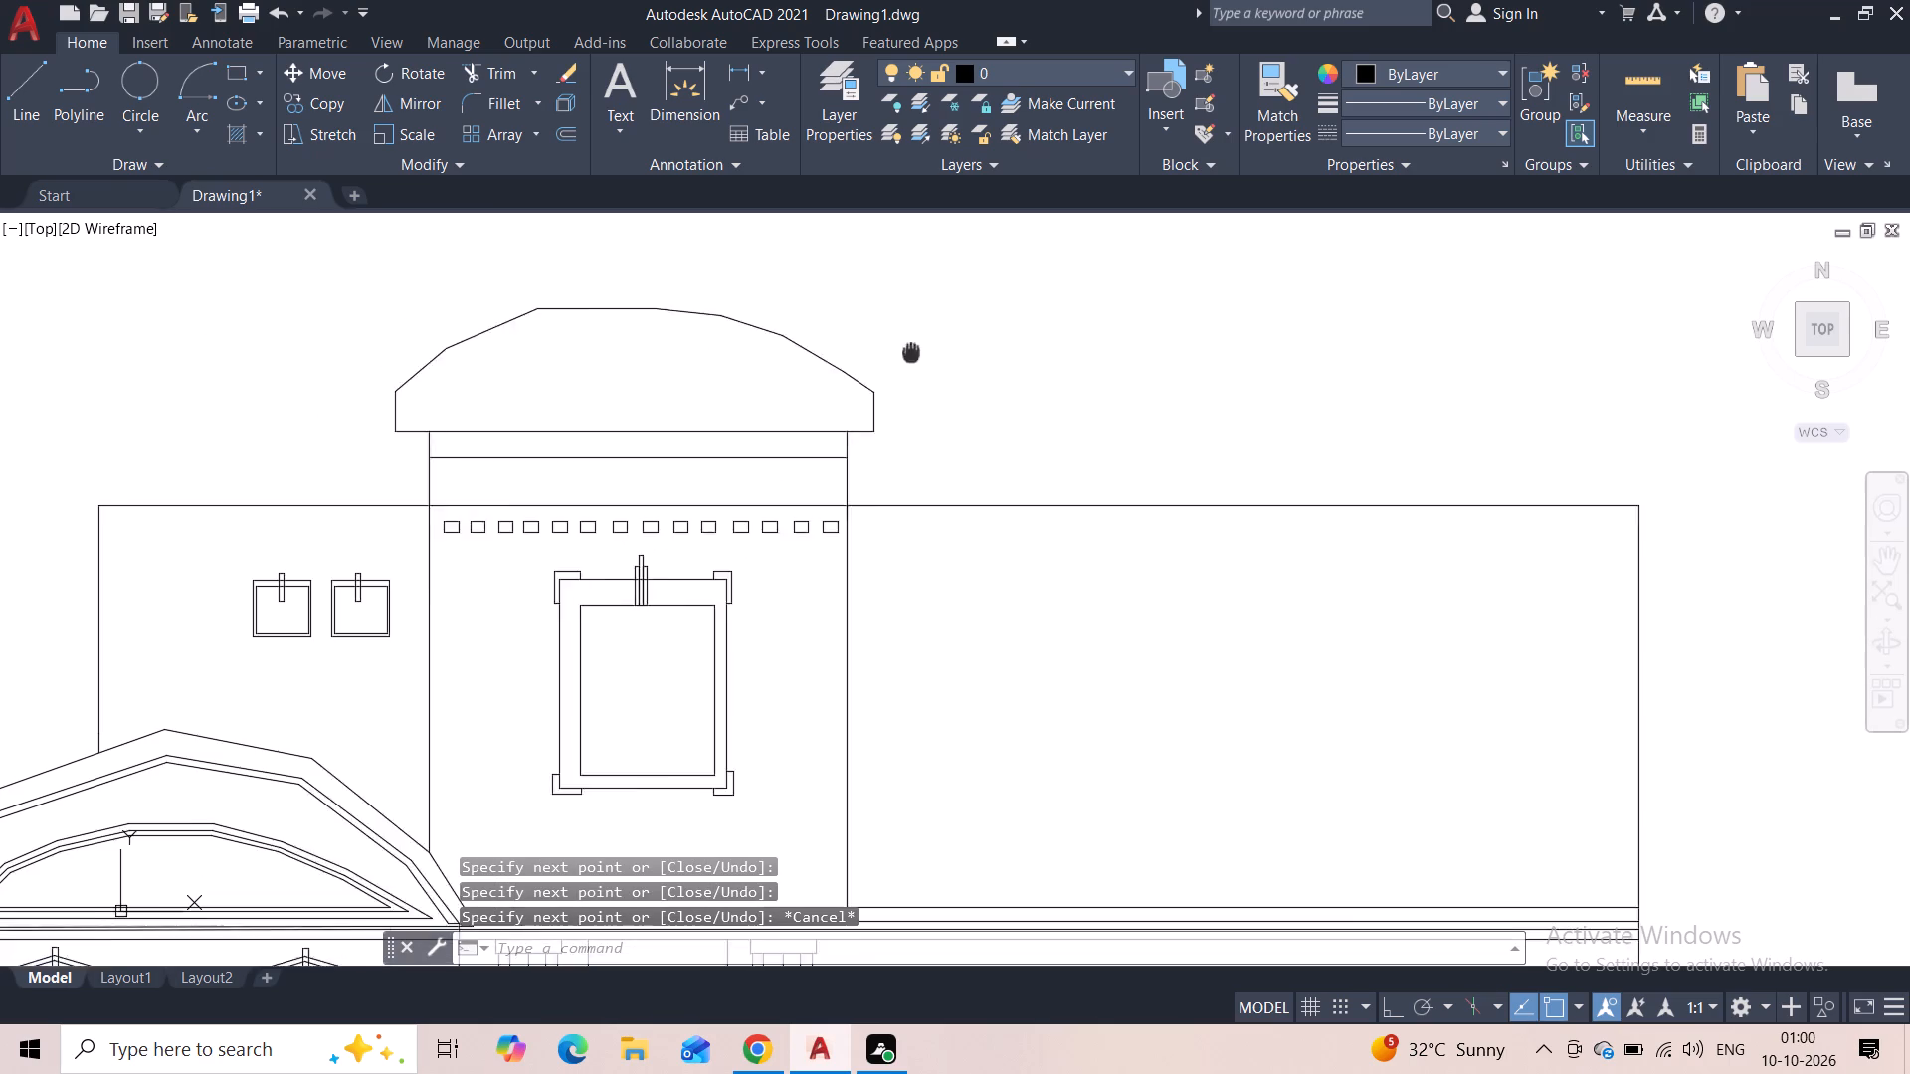
pyautogui.moveTo(911, 350); pyautogui.dragTo(977, 363, button='middle')
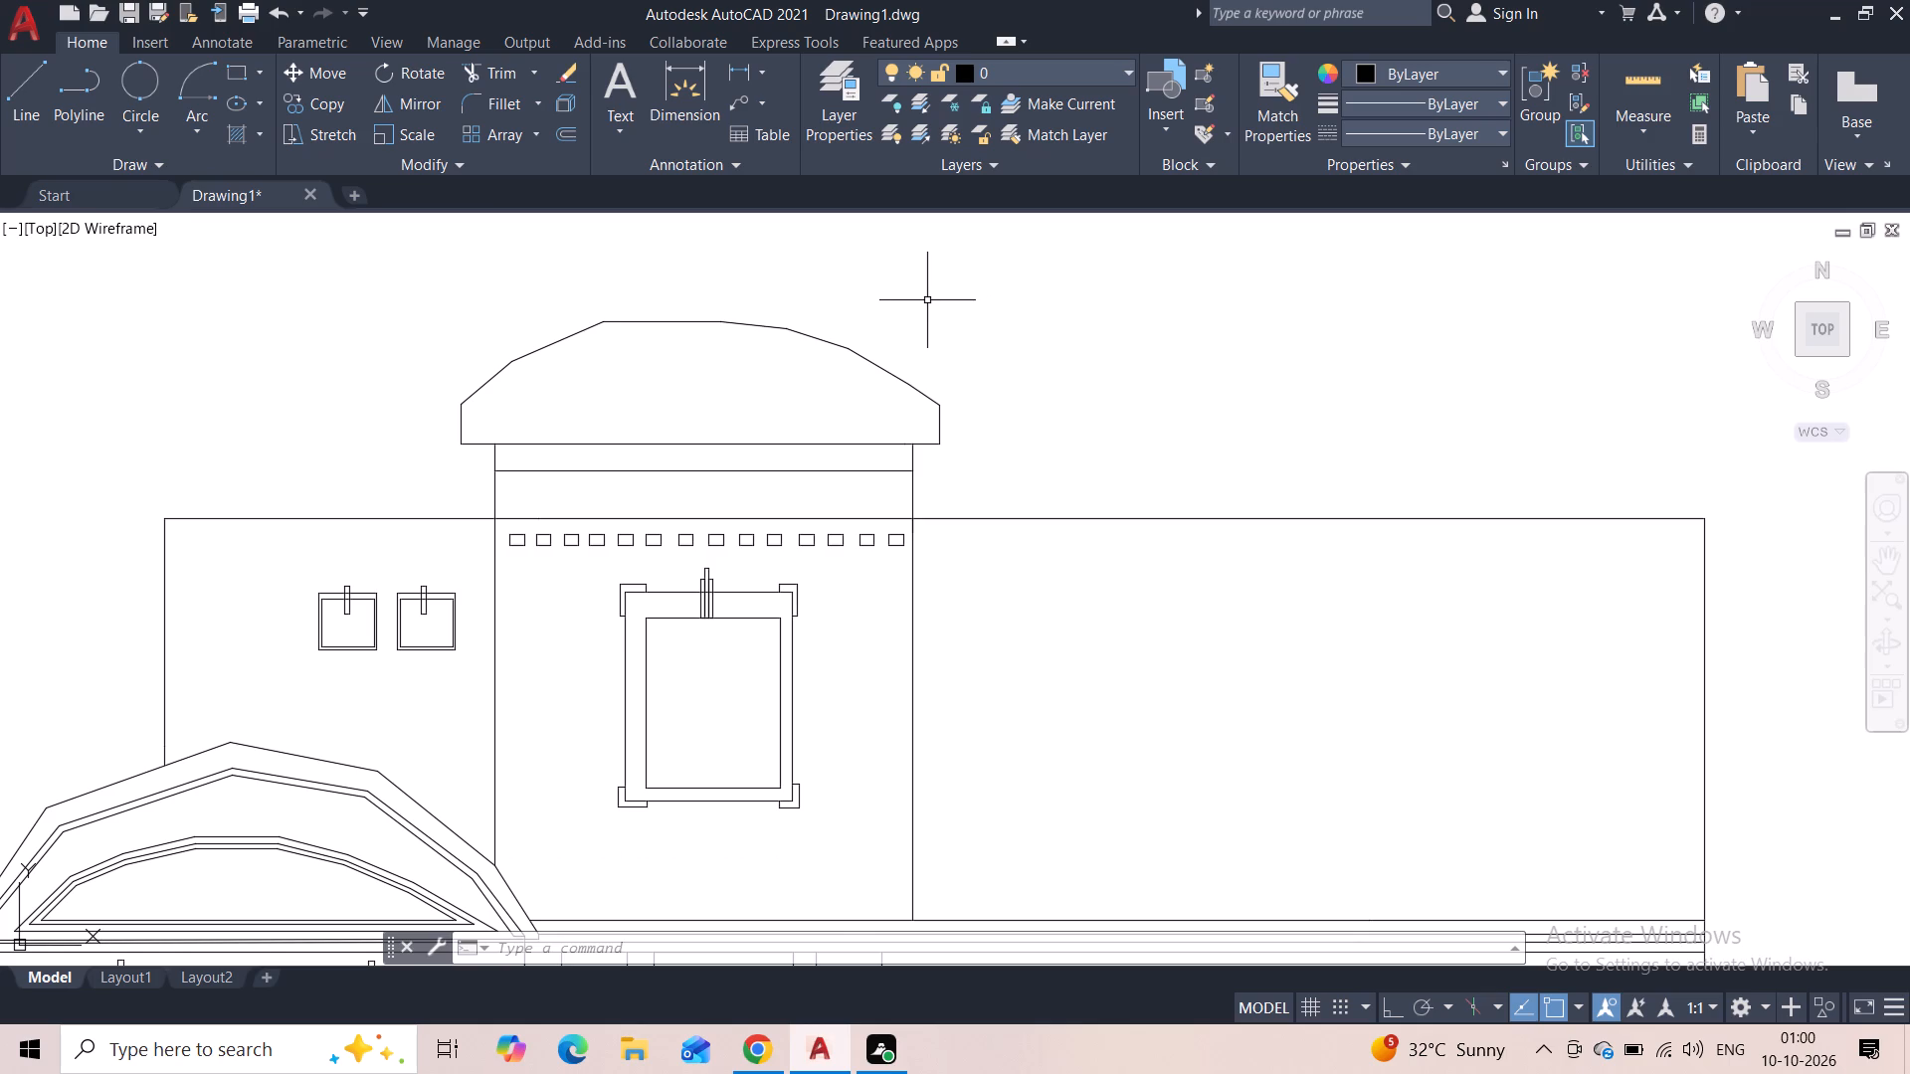
pyautogui.click(30, 119)
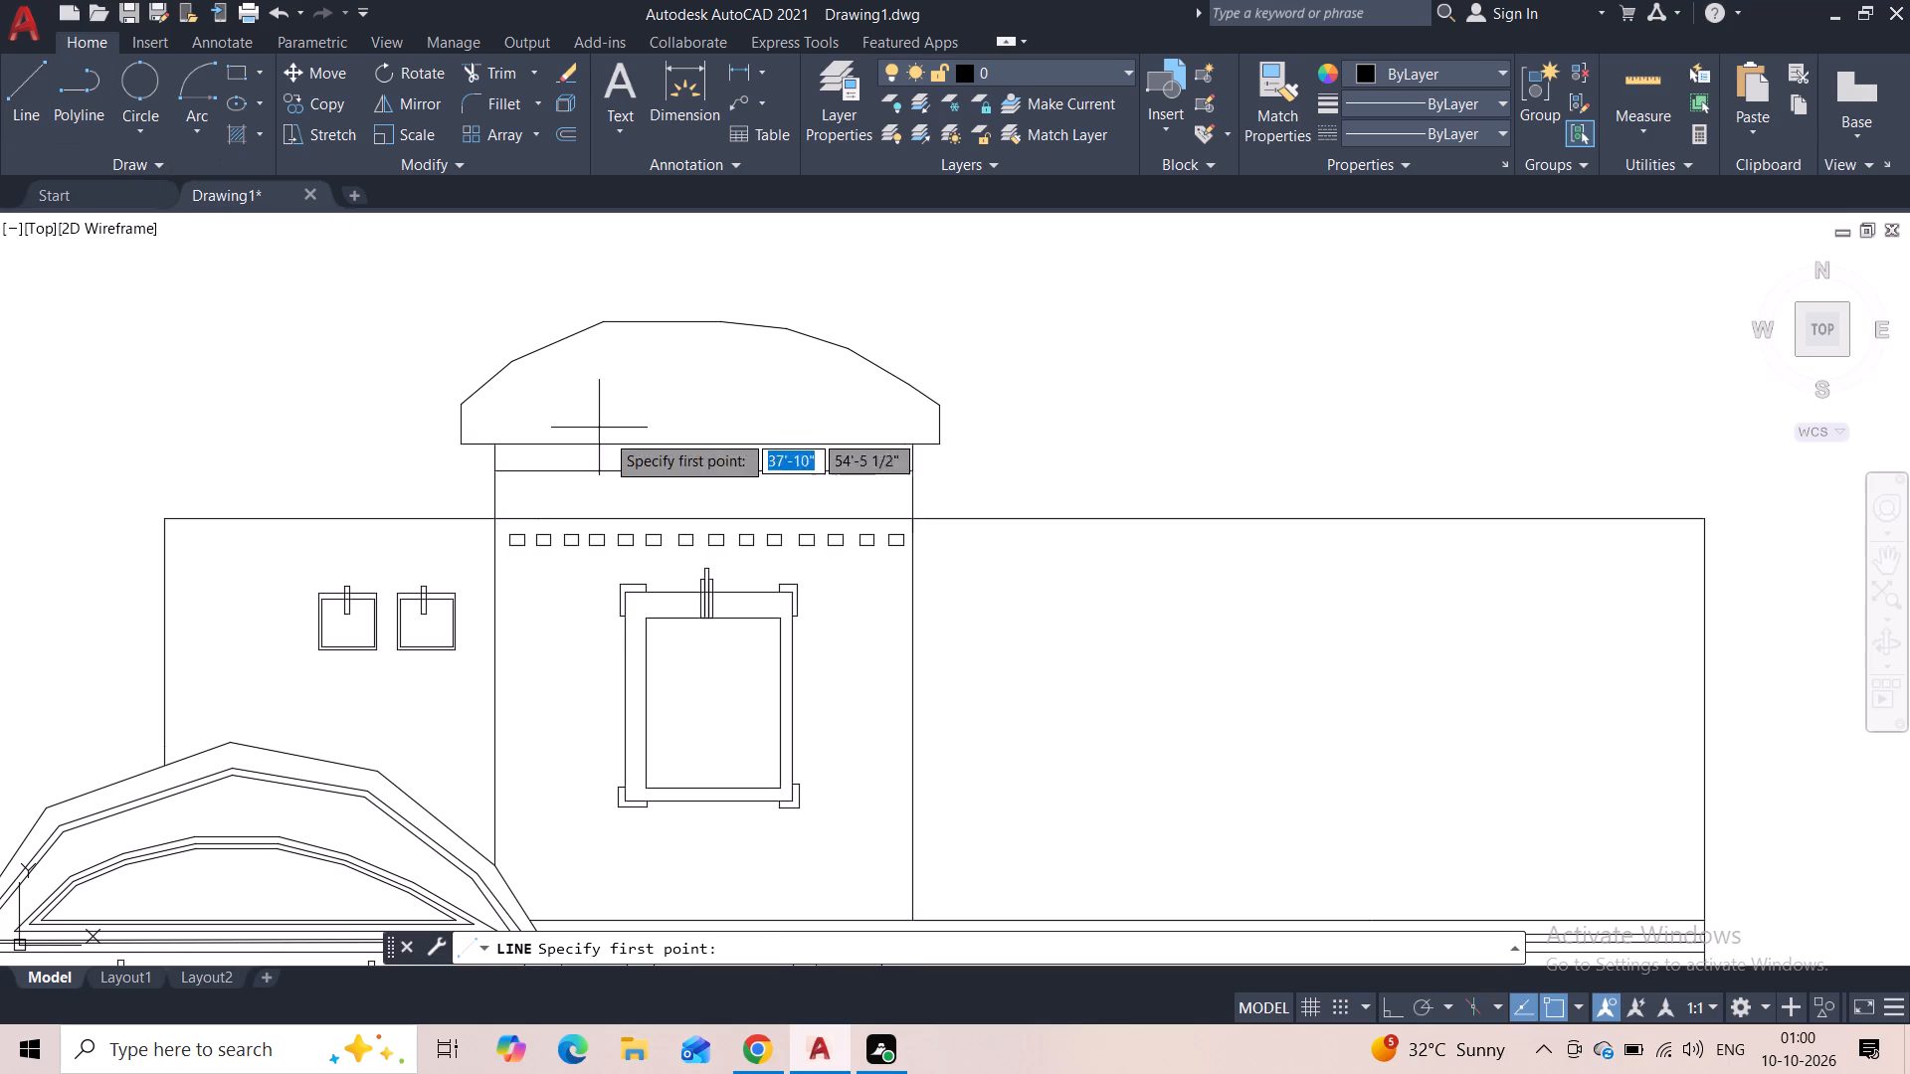
pyautogui.click(539, 419)
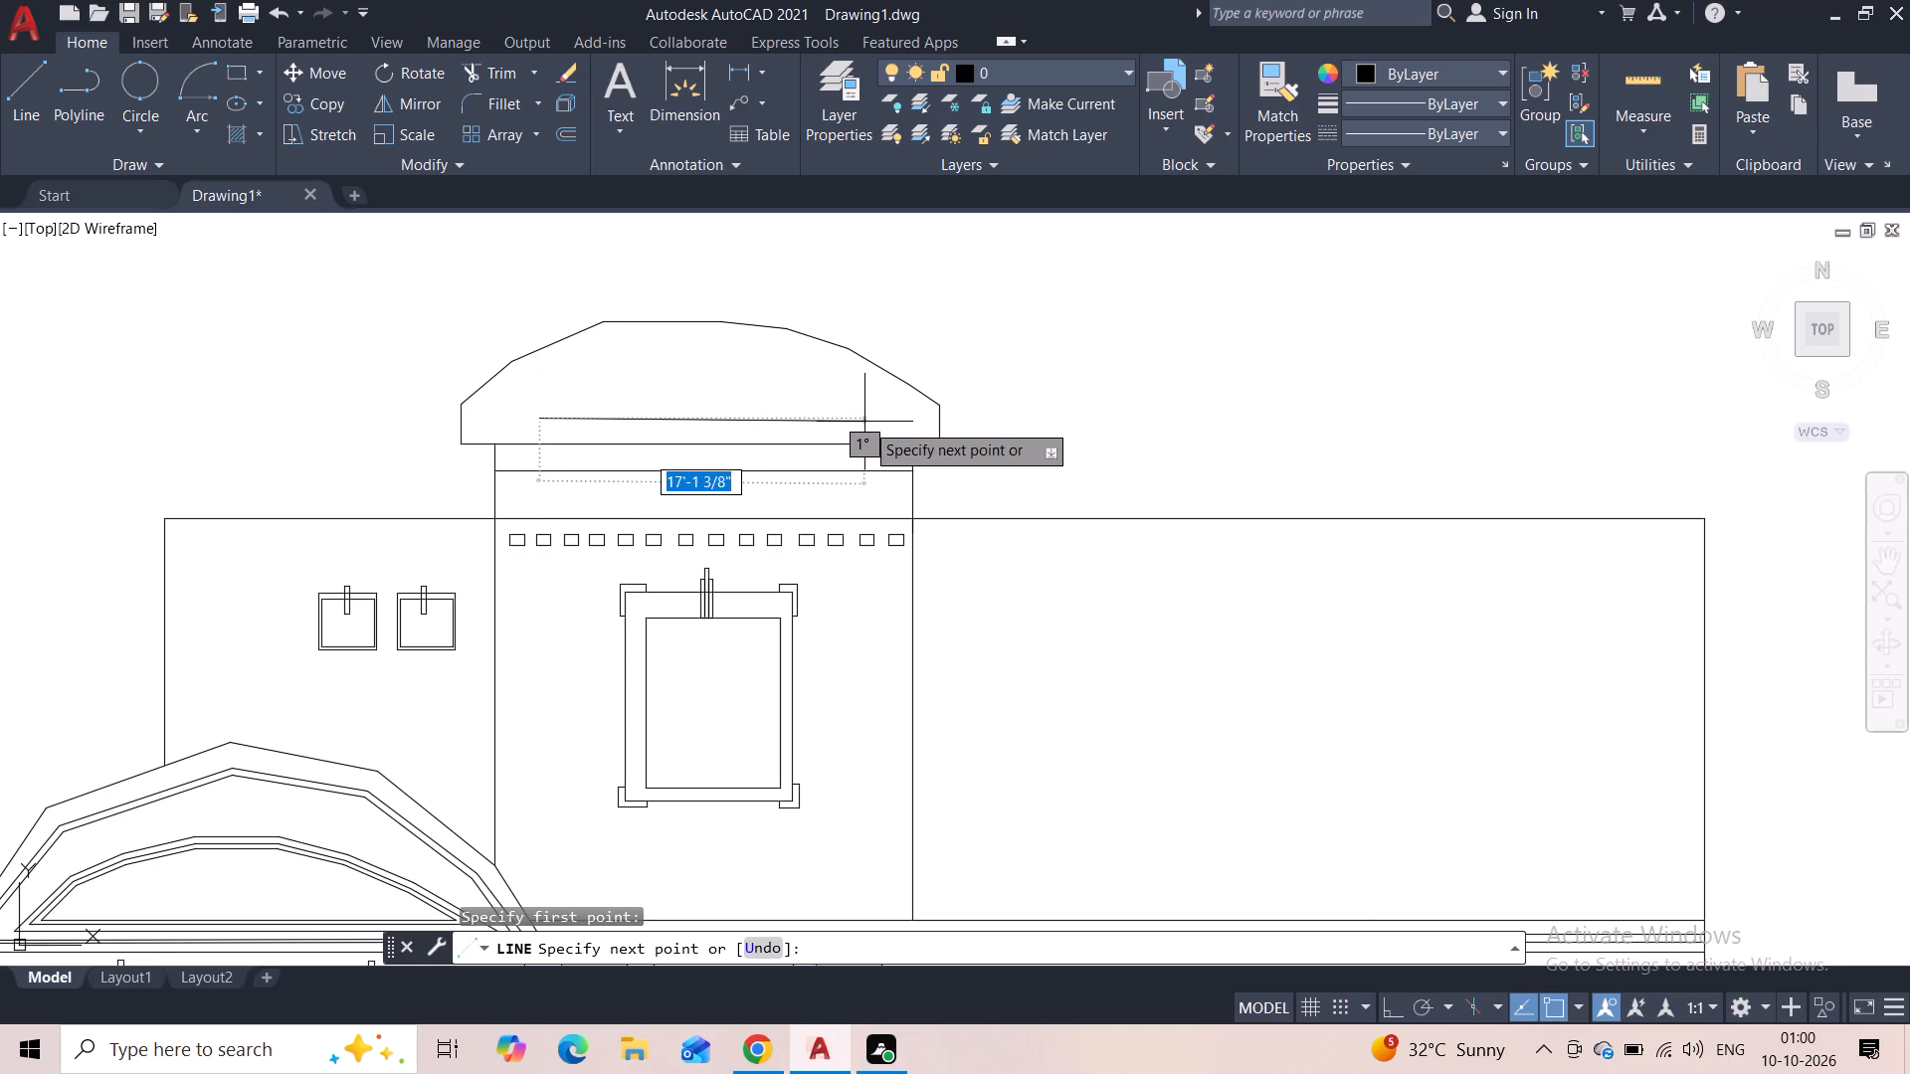
pyautogui.press('F8')
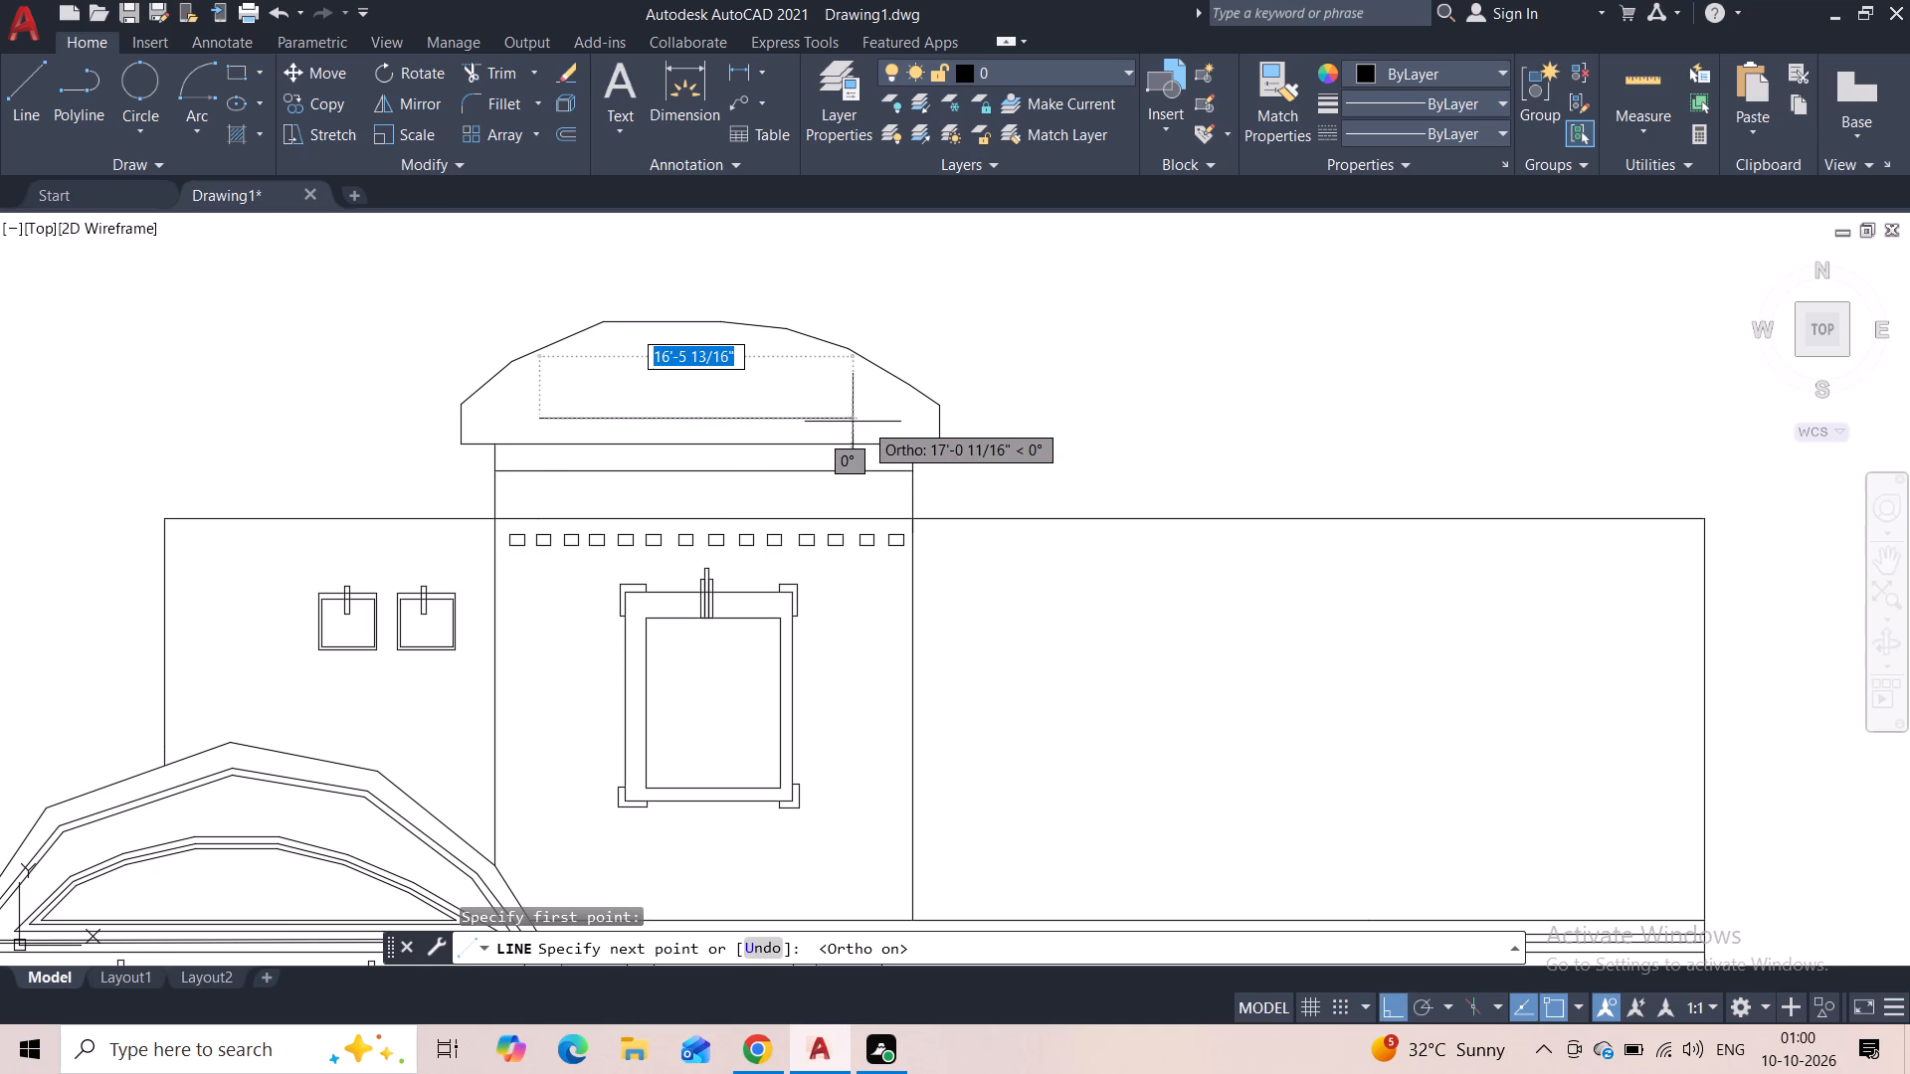
pyautogui.click(826, 424)
pyautogui.press('Escape')
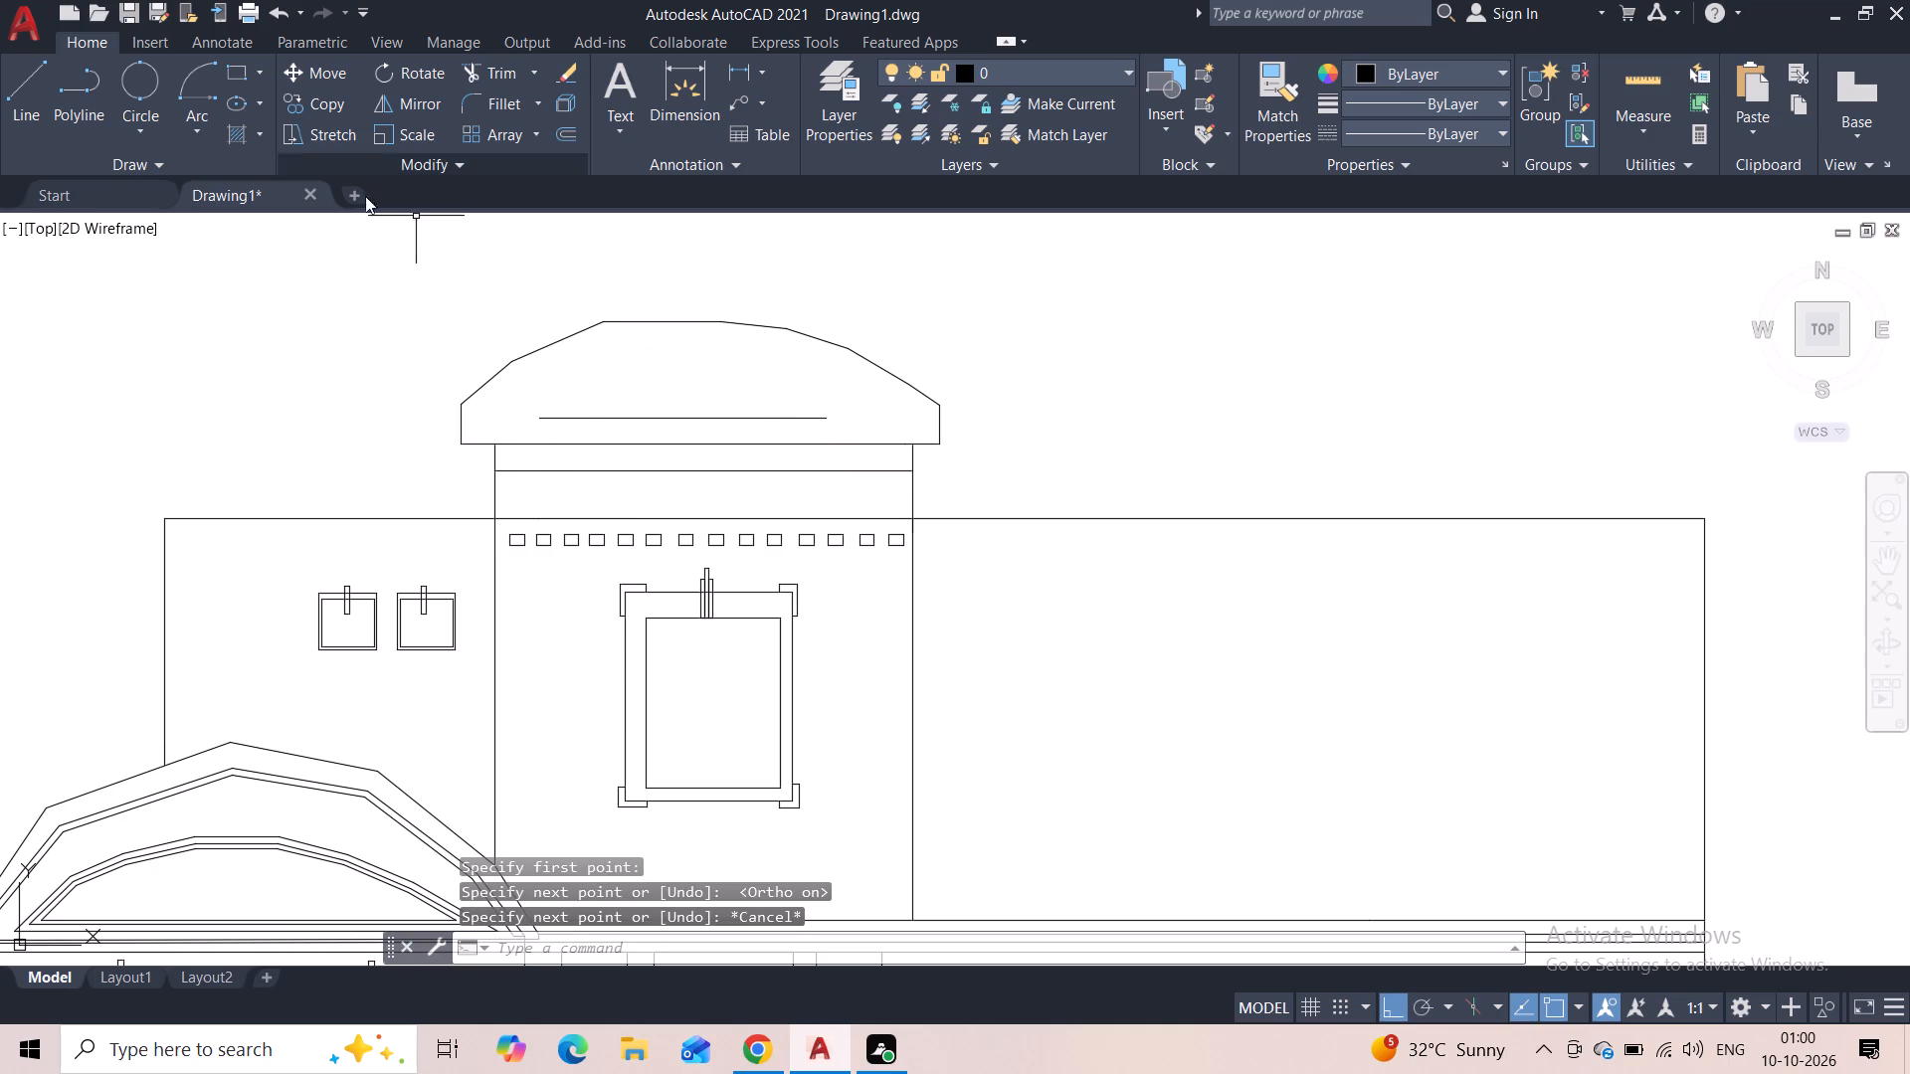
# With Ortho off, draw an inner roof polyline from the base line's left end, rising to a nearly flat top and ending with a descending segment.
pyautogui.press('F8')
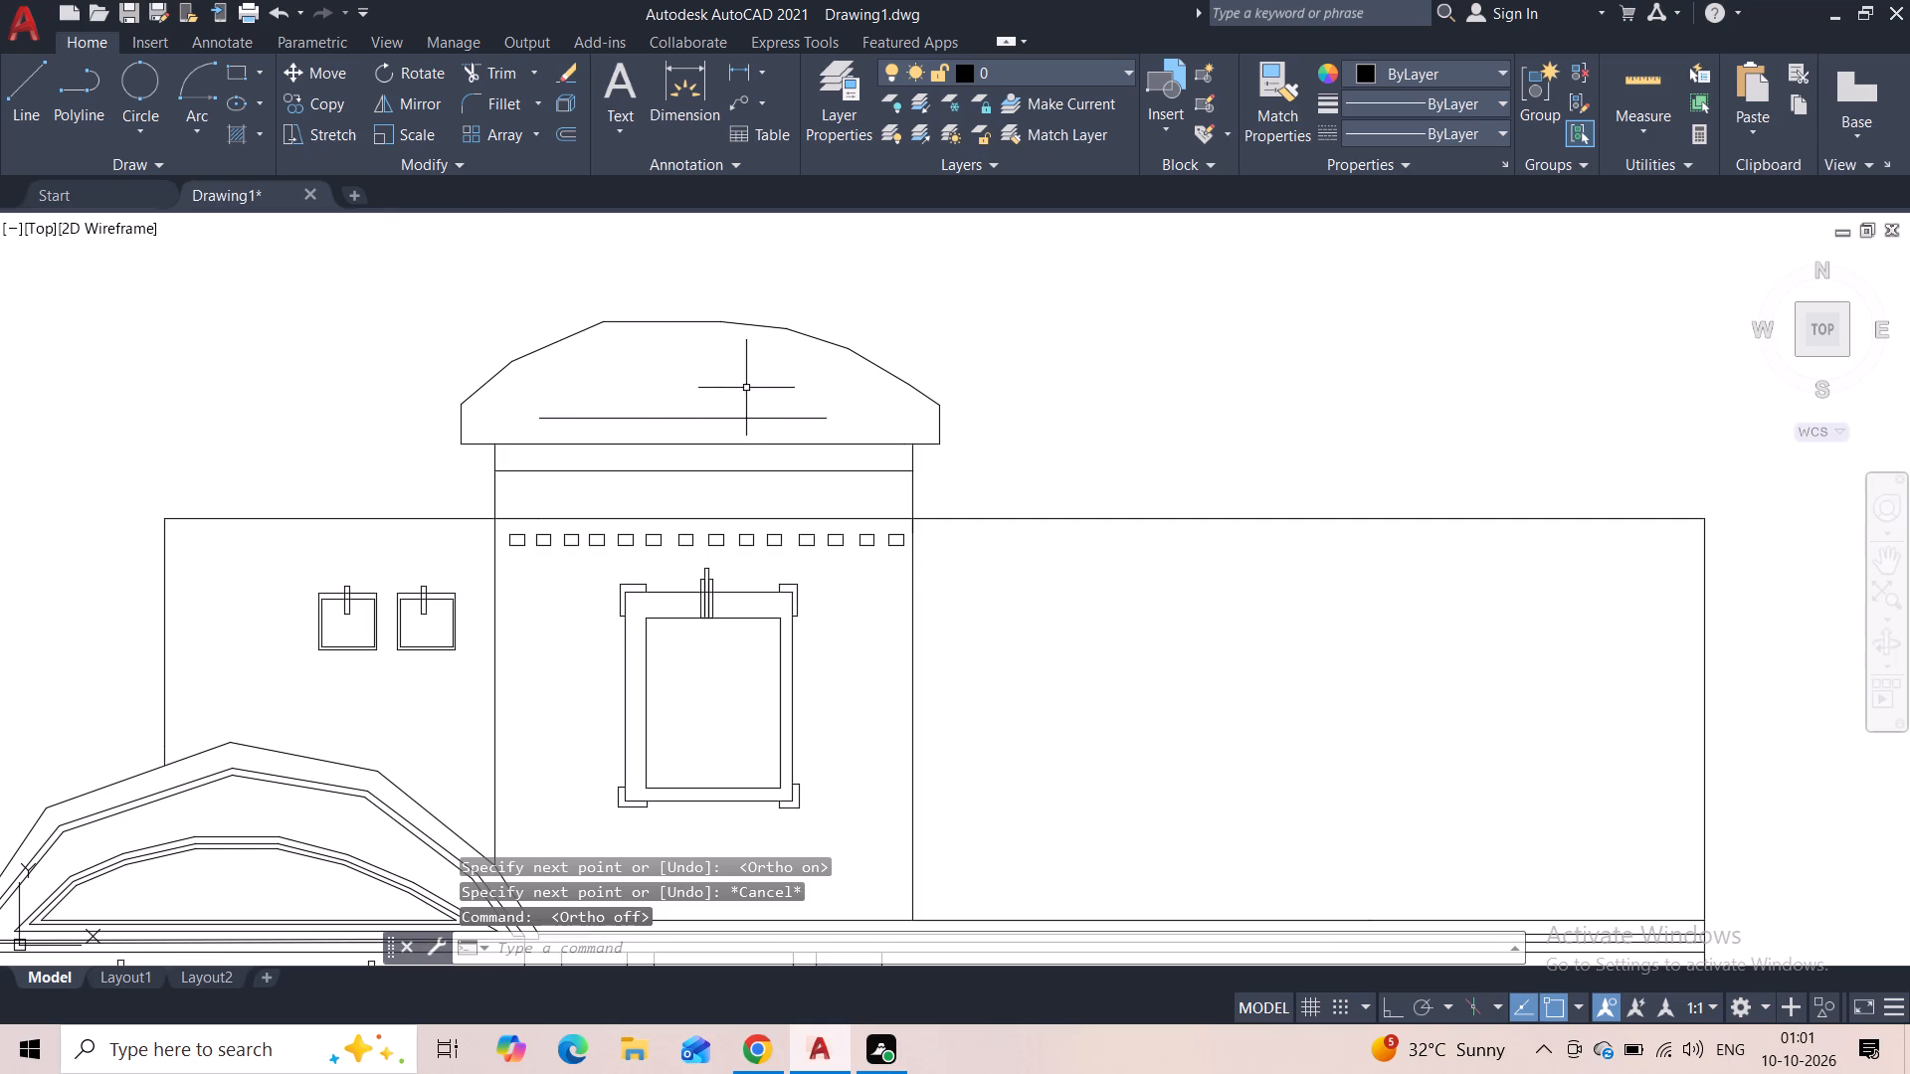
pyautogui.click(76, 138)
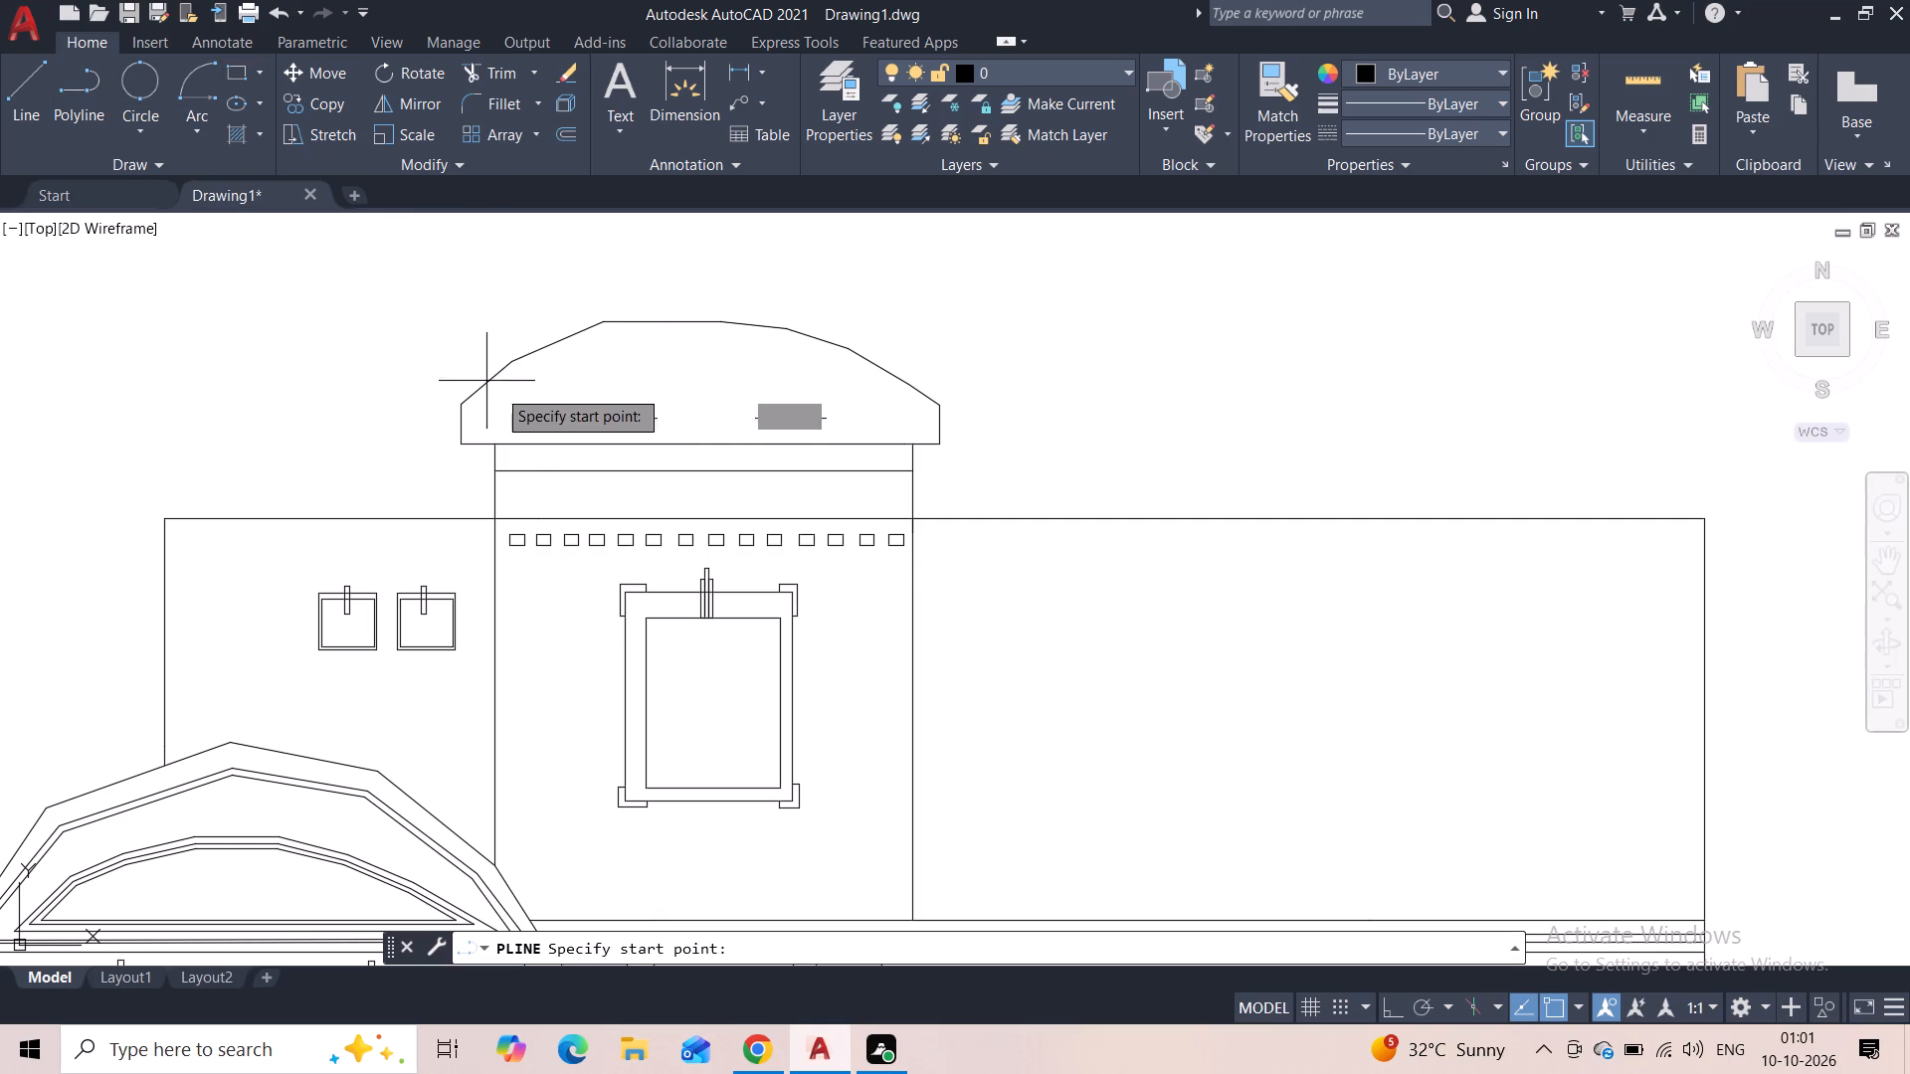
pyautogui.click(542, 414)
pyautogui.click(588, 387)
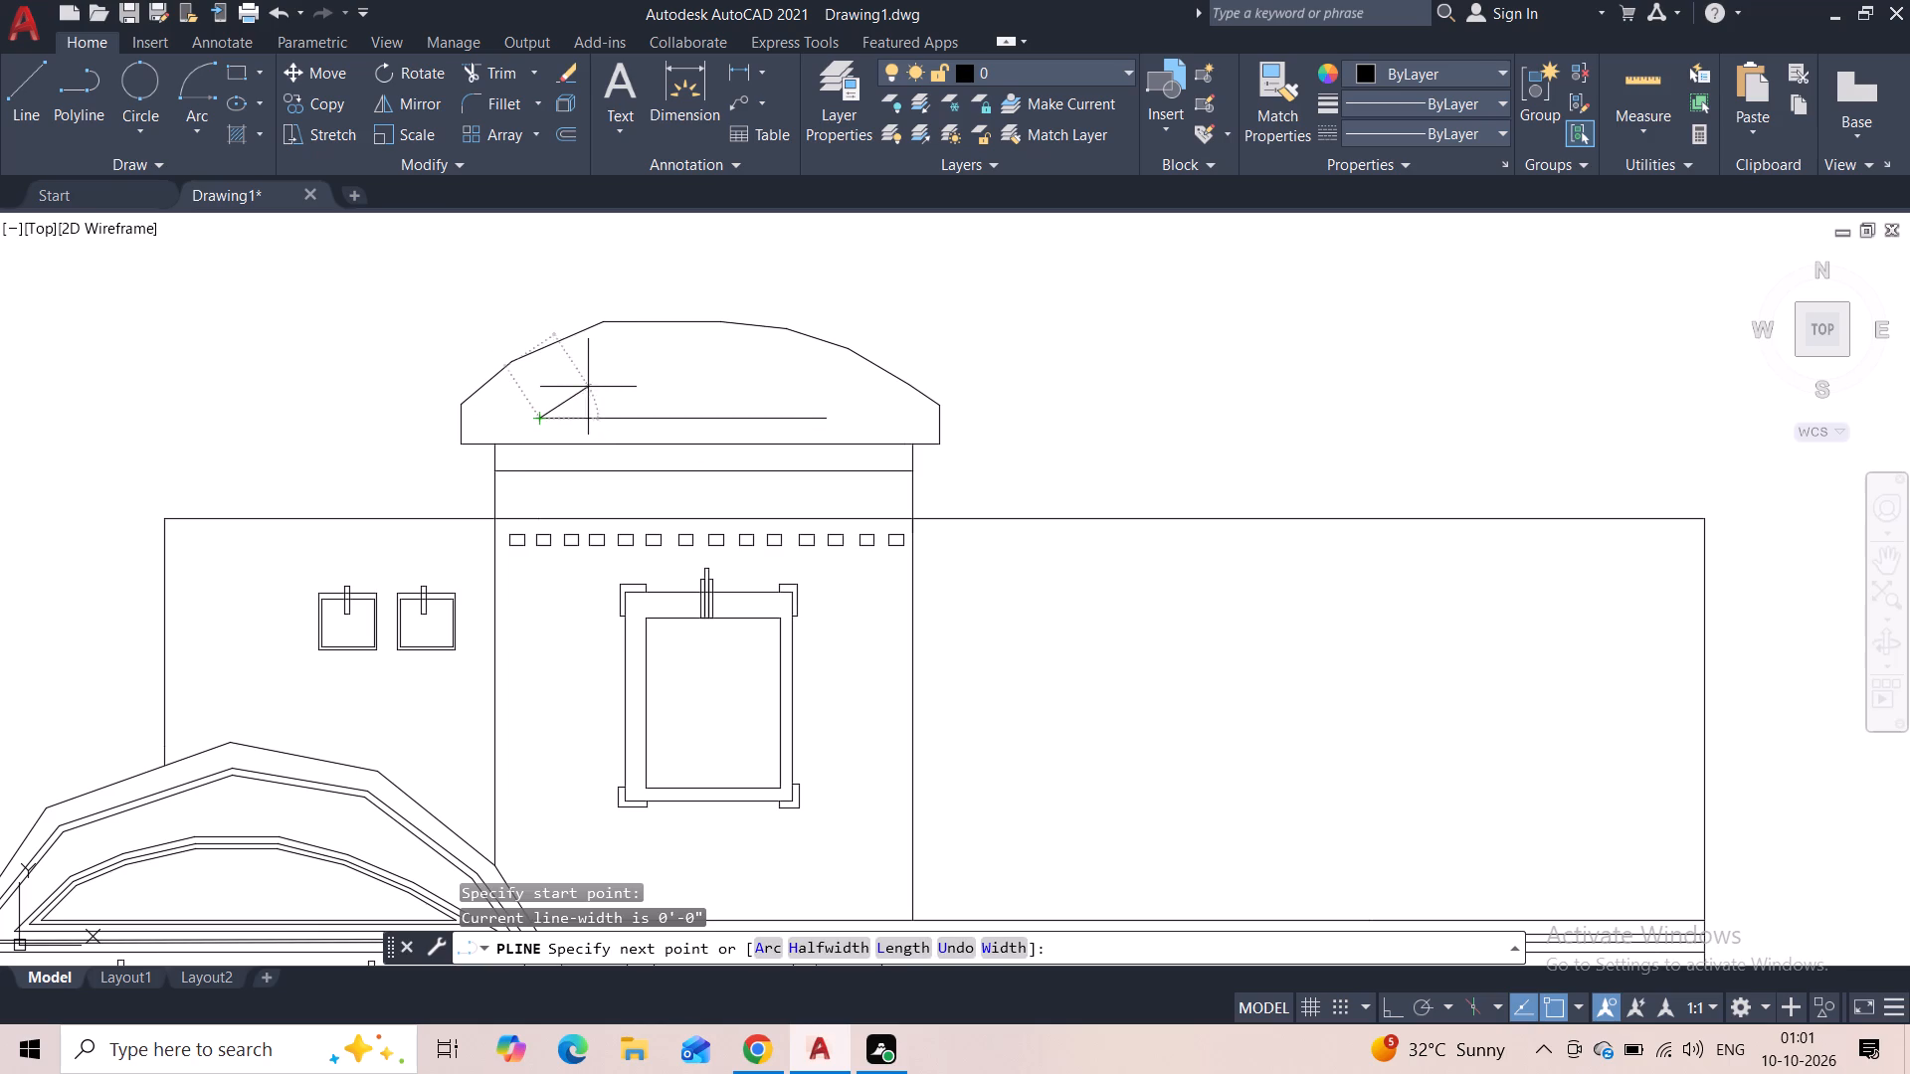
pyautogui.click(645, 367)
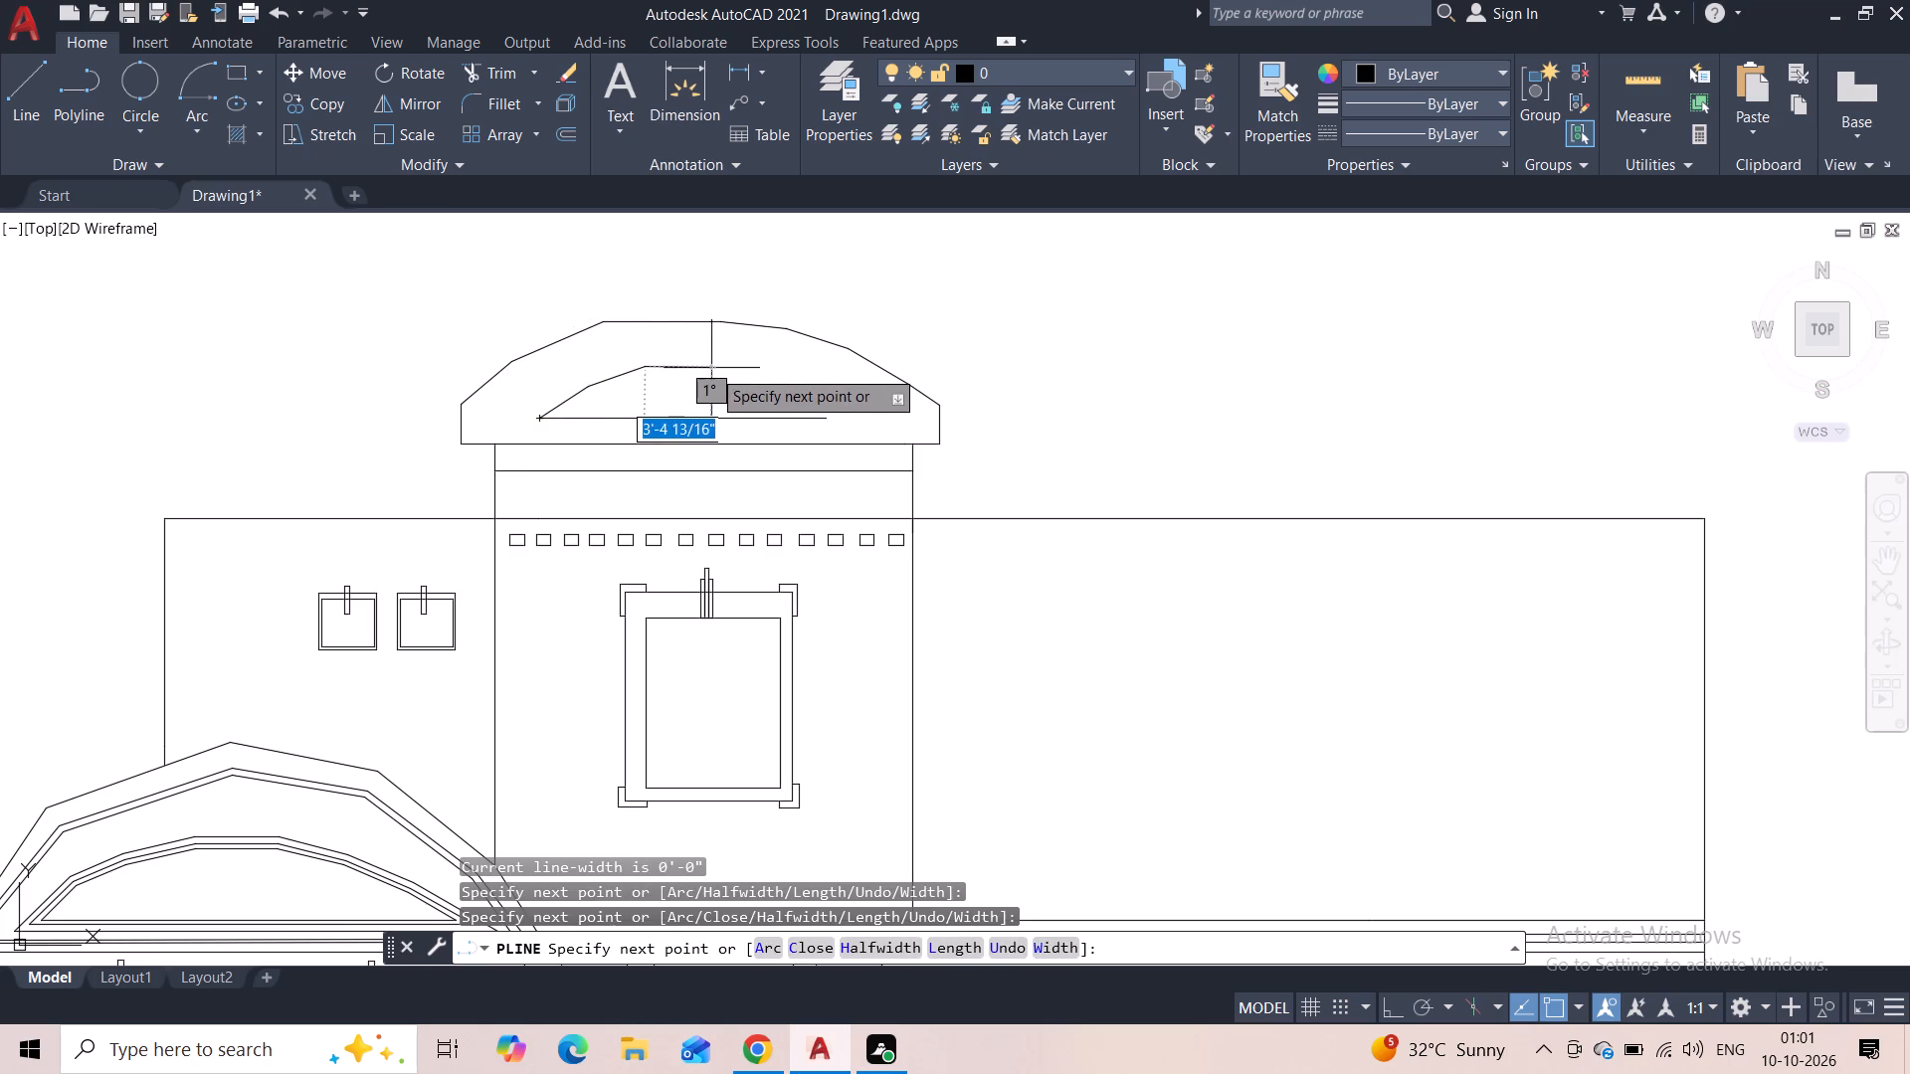
pyautogui.click(711, 368)
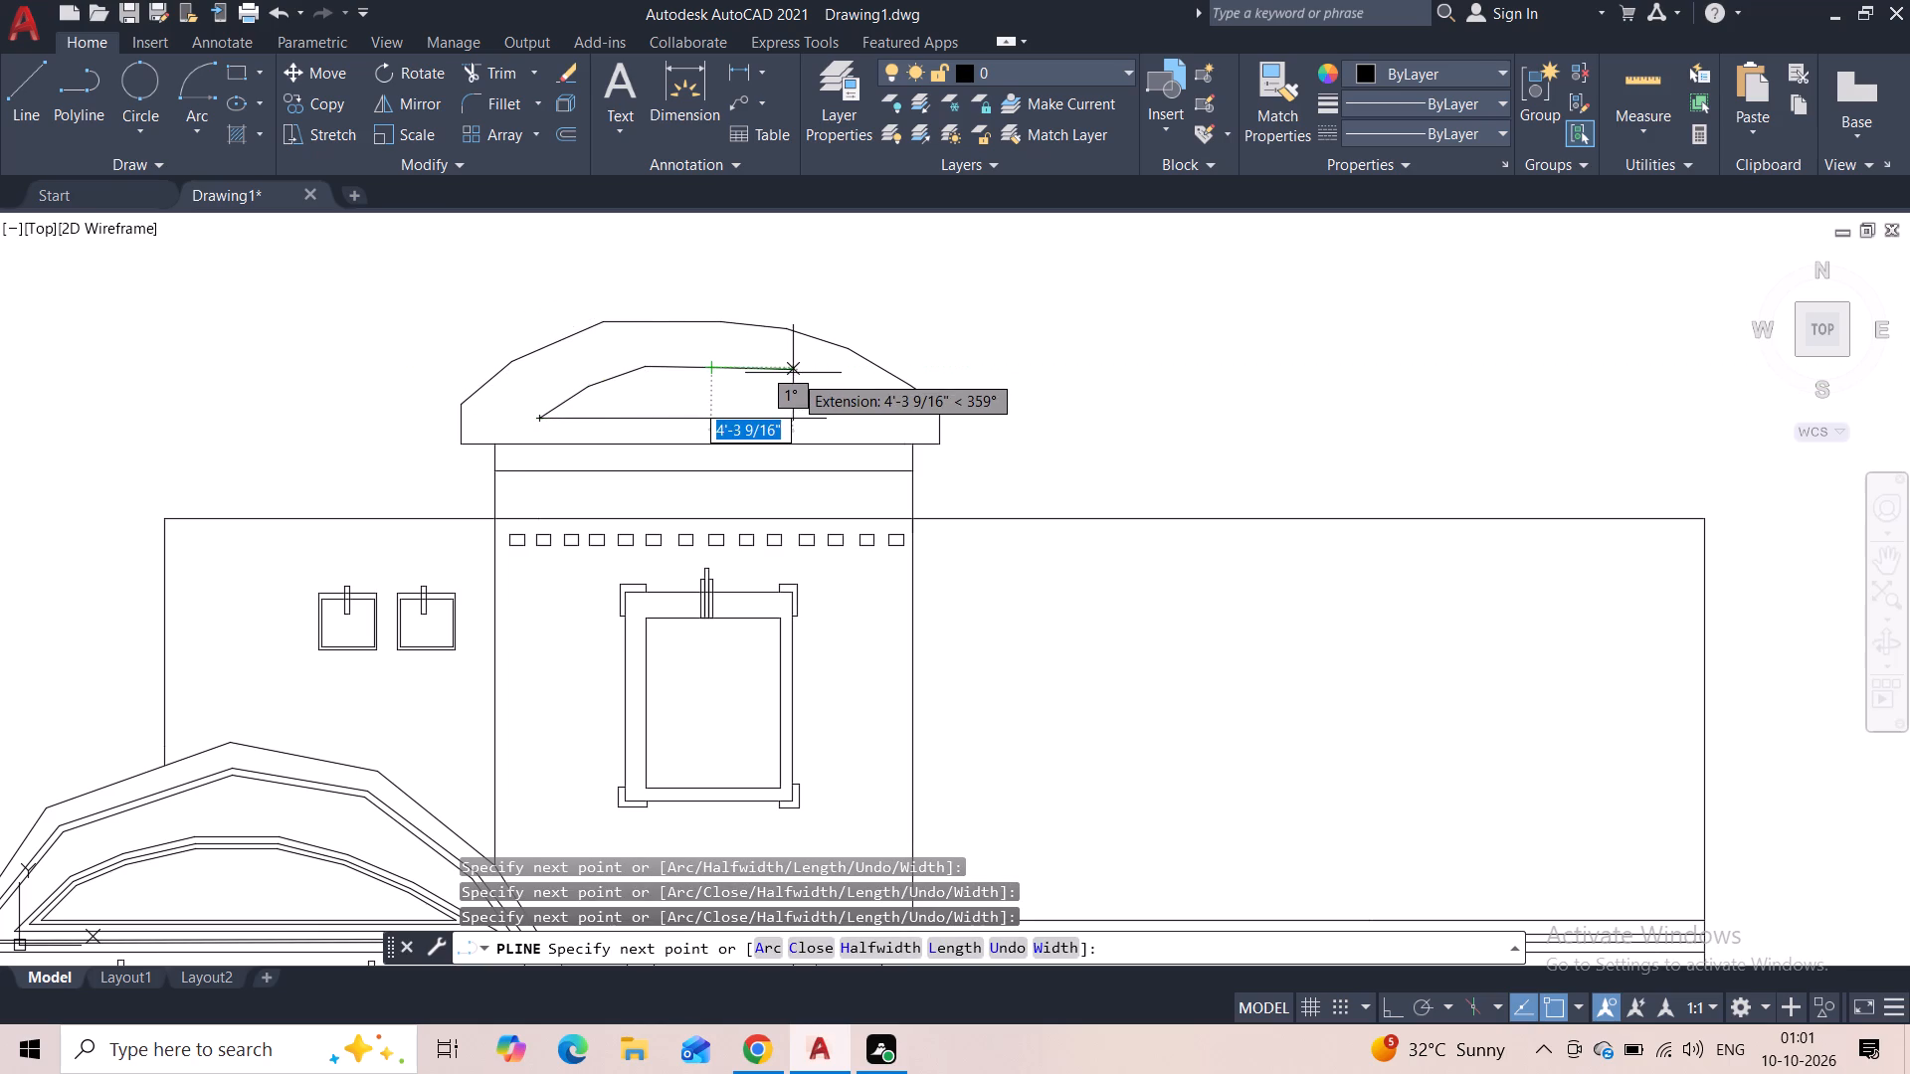
pyautogui.click(790, 376)
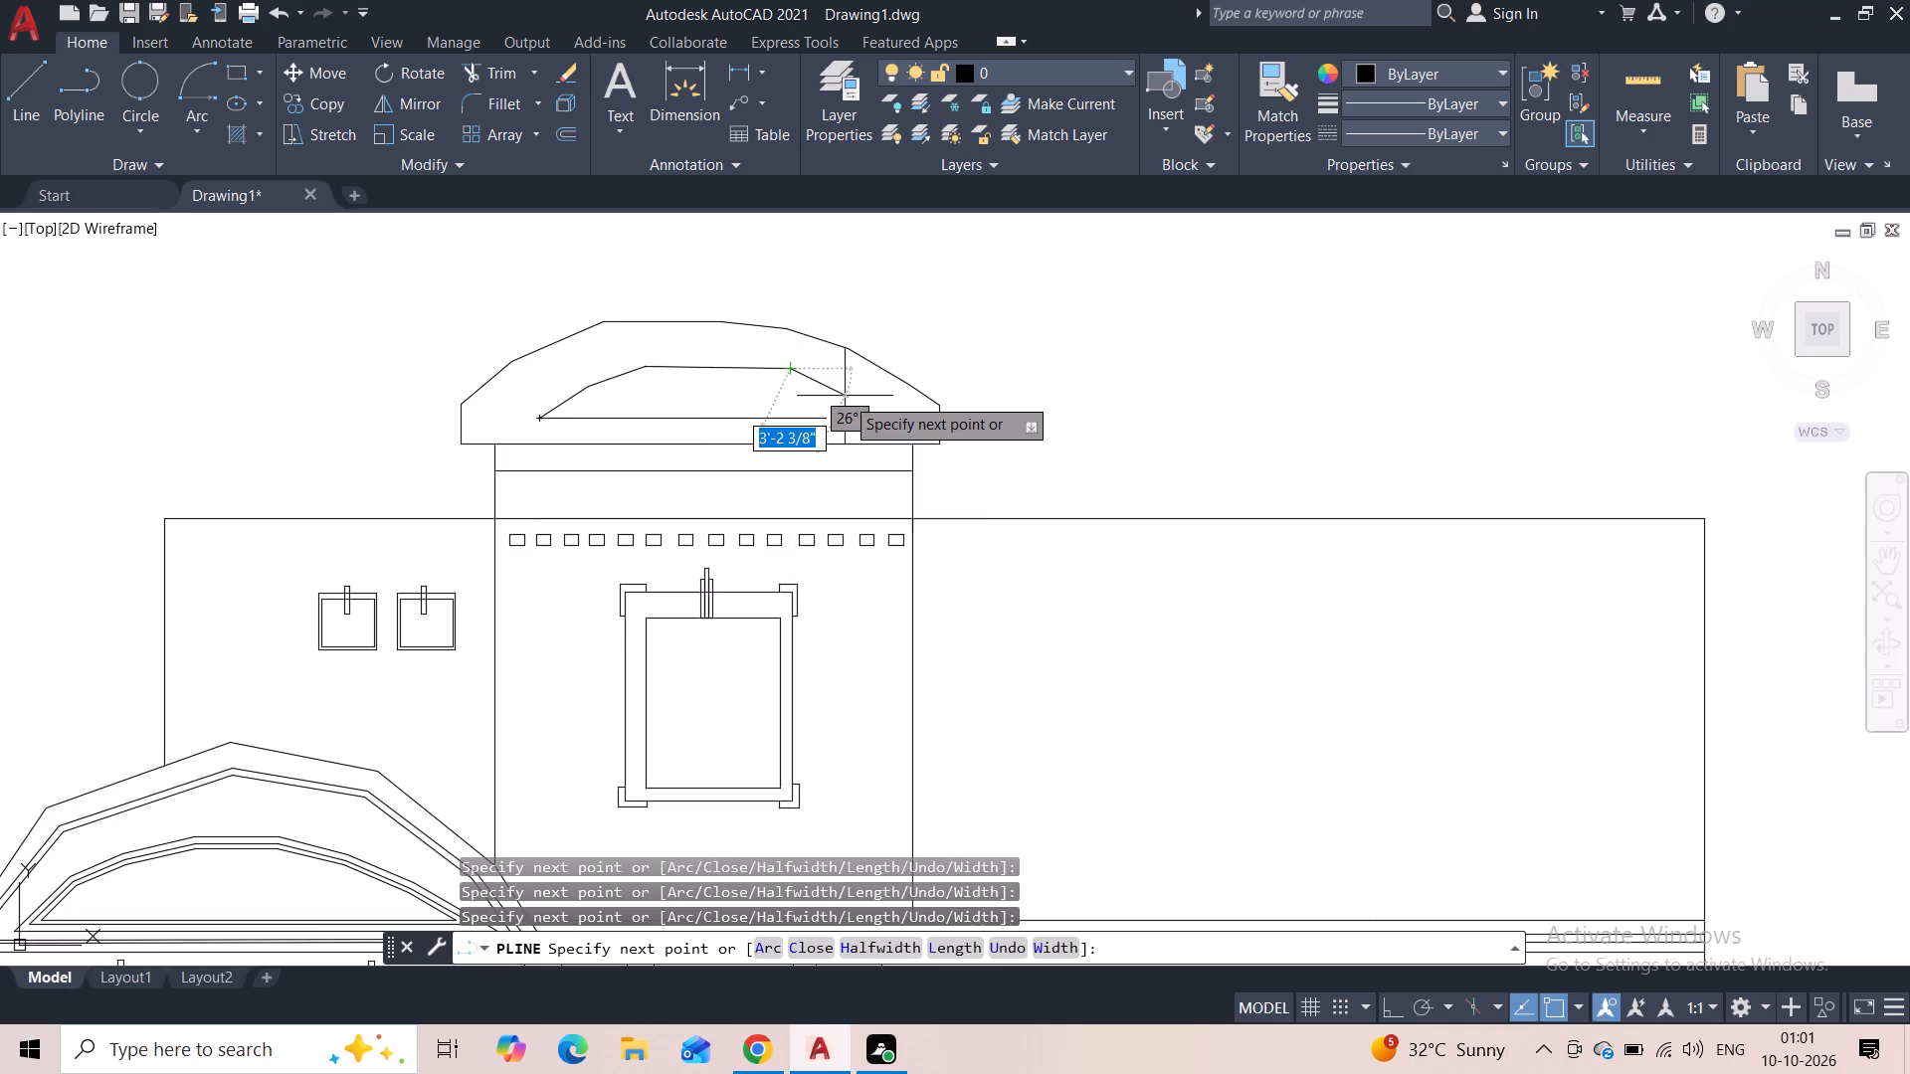
pyautogui.click(845, 396)
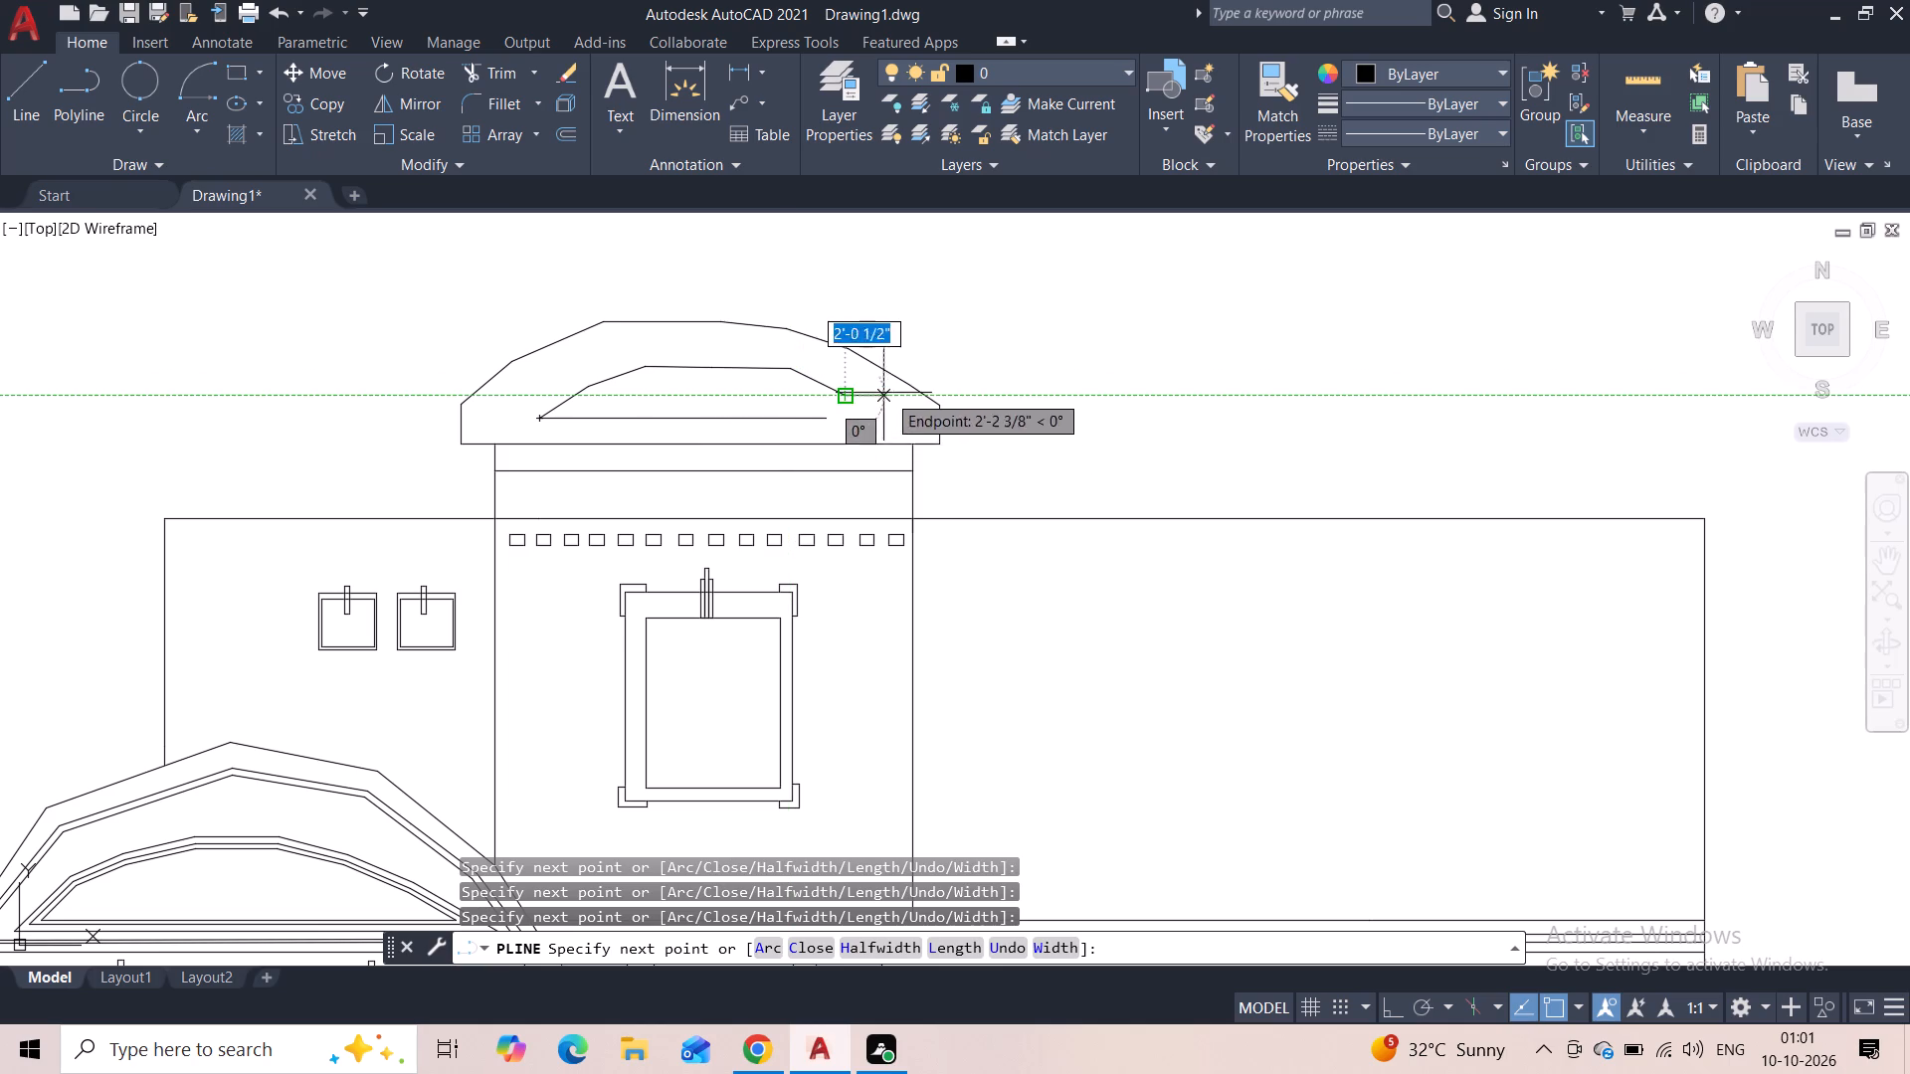
pyautogui.press('Escape')
# Stretch the inner polyline's descending end point back onto the flat top's right vertex.
pyautogui.scroll(2, 806, 398)
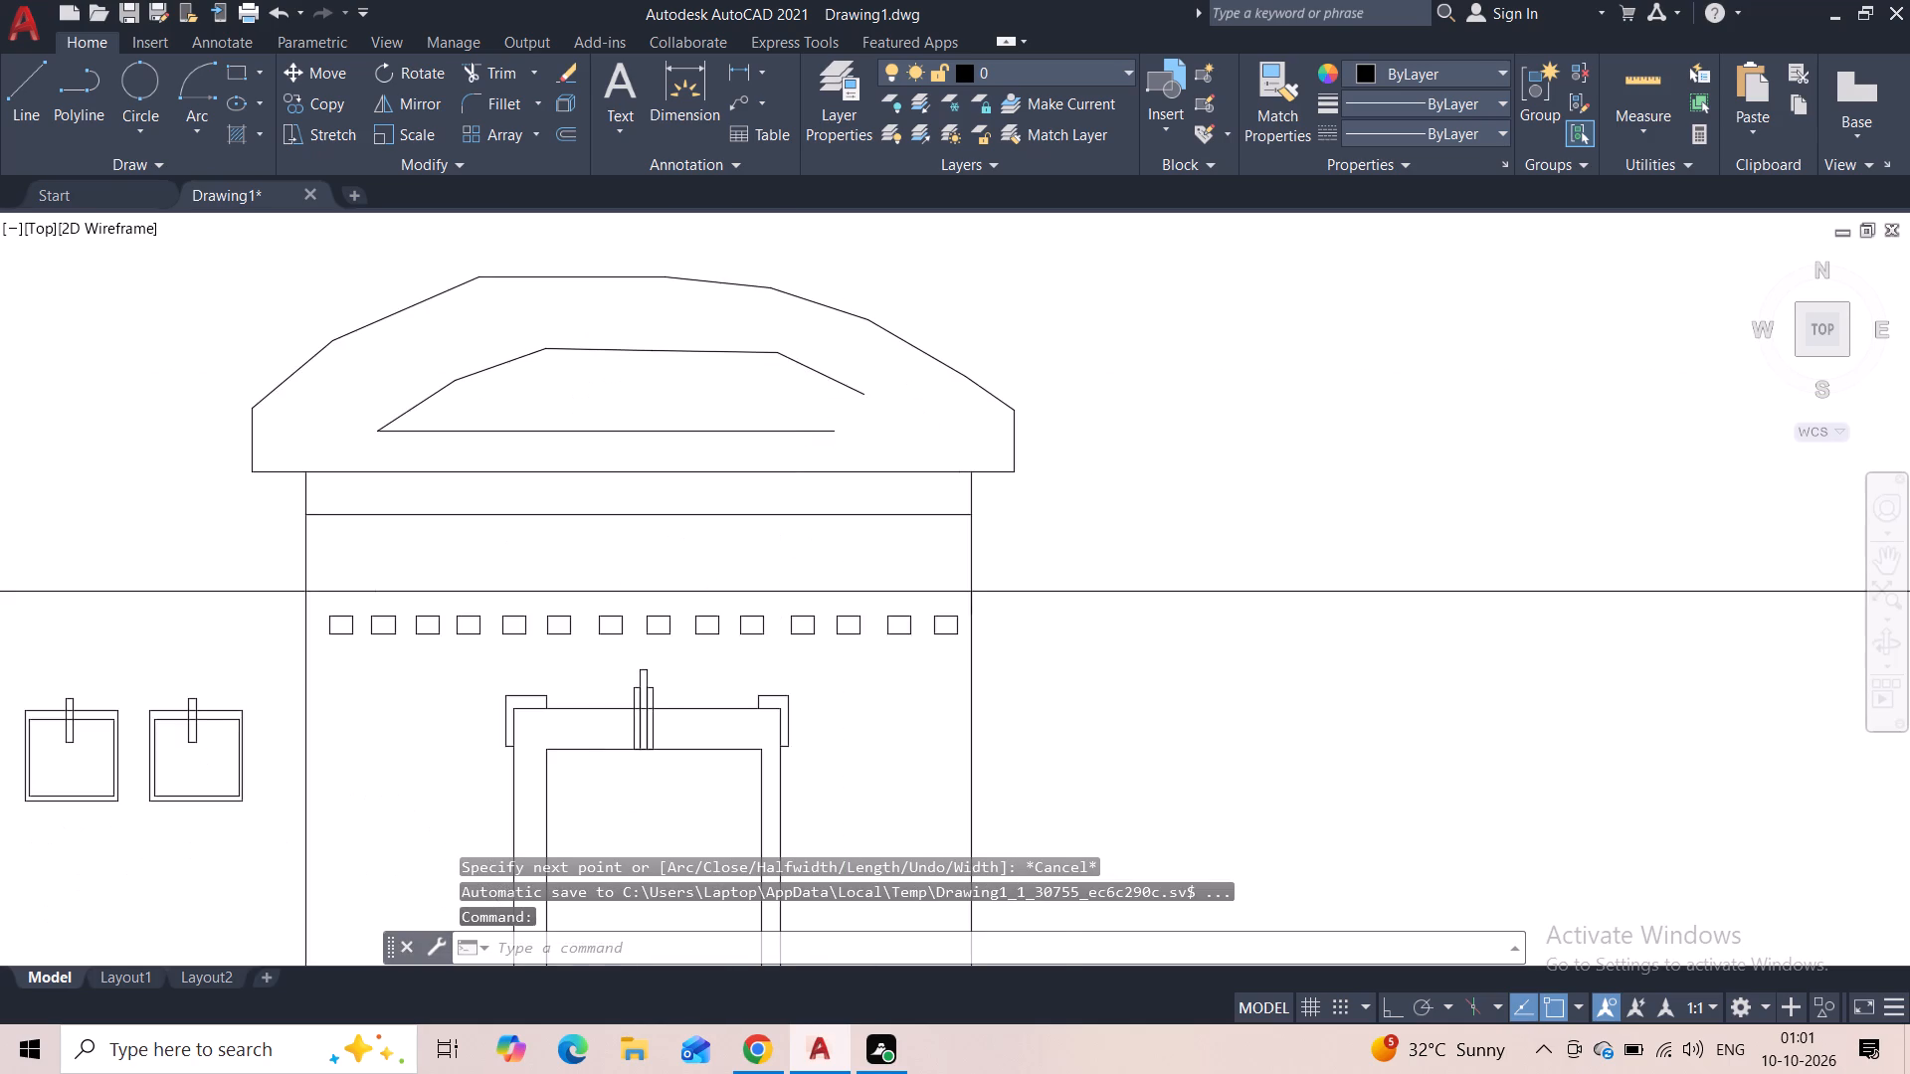
pyautogui.click(847, 363)
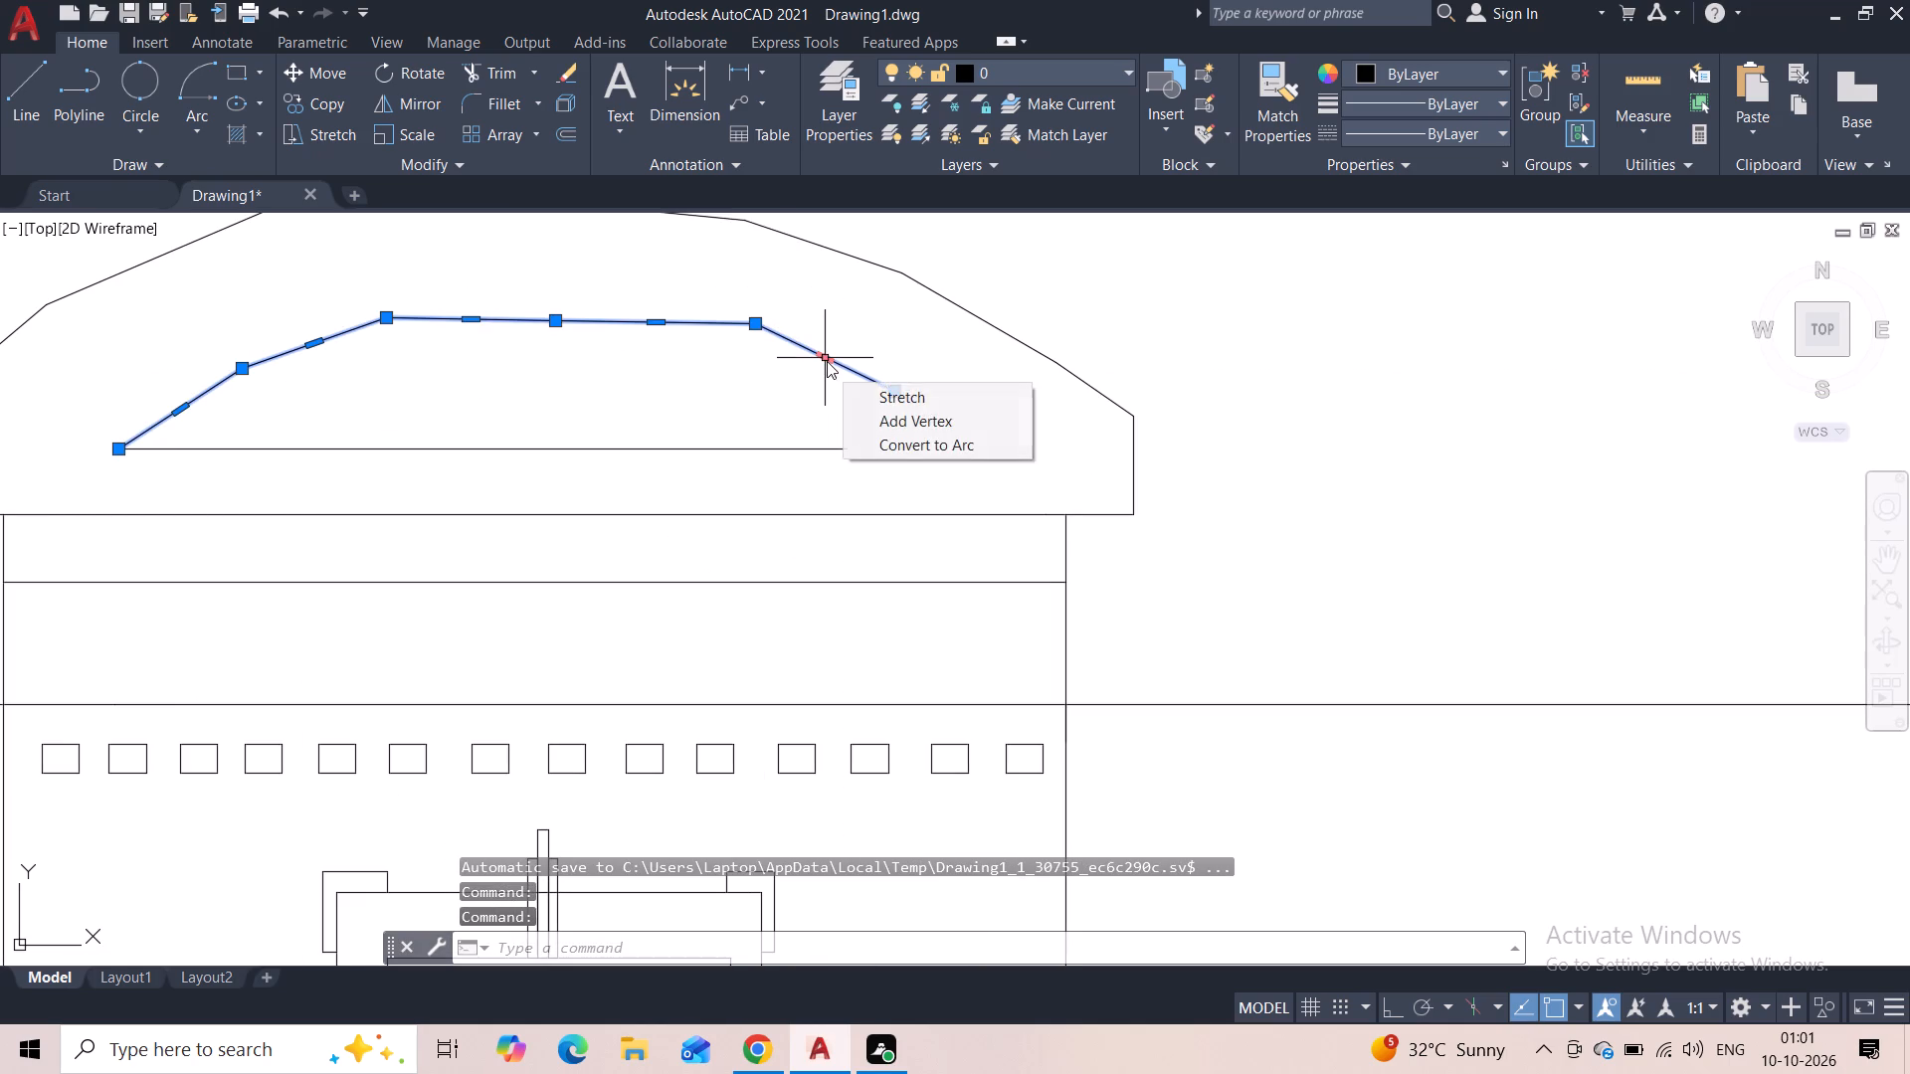
pyautogui.click(898, 399)
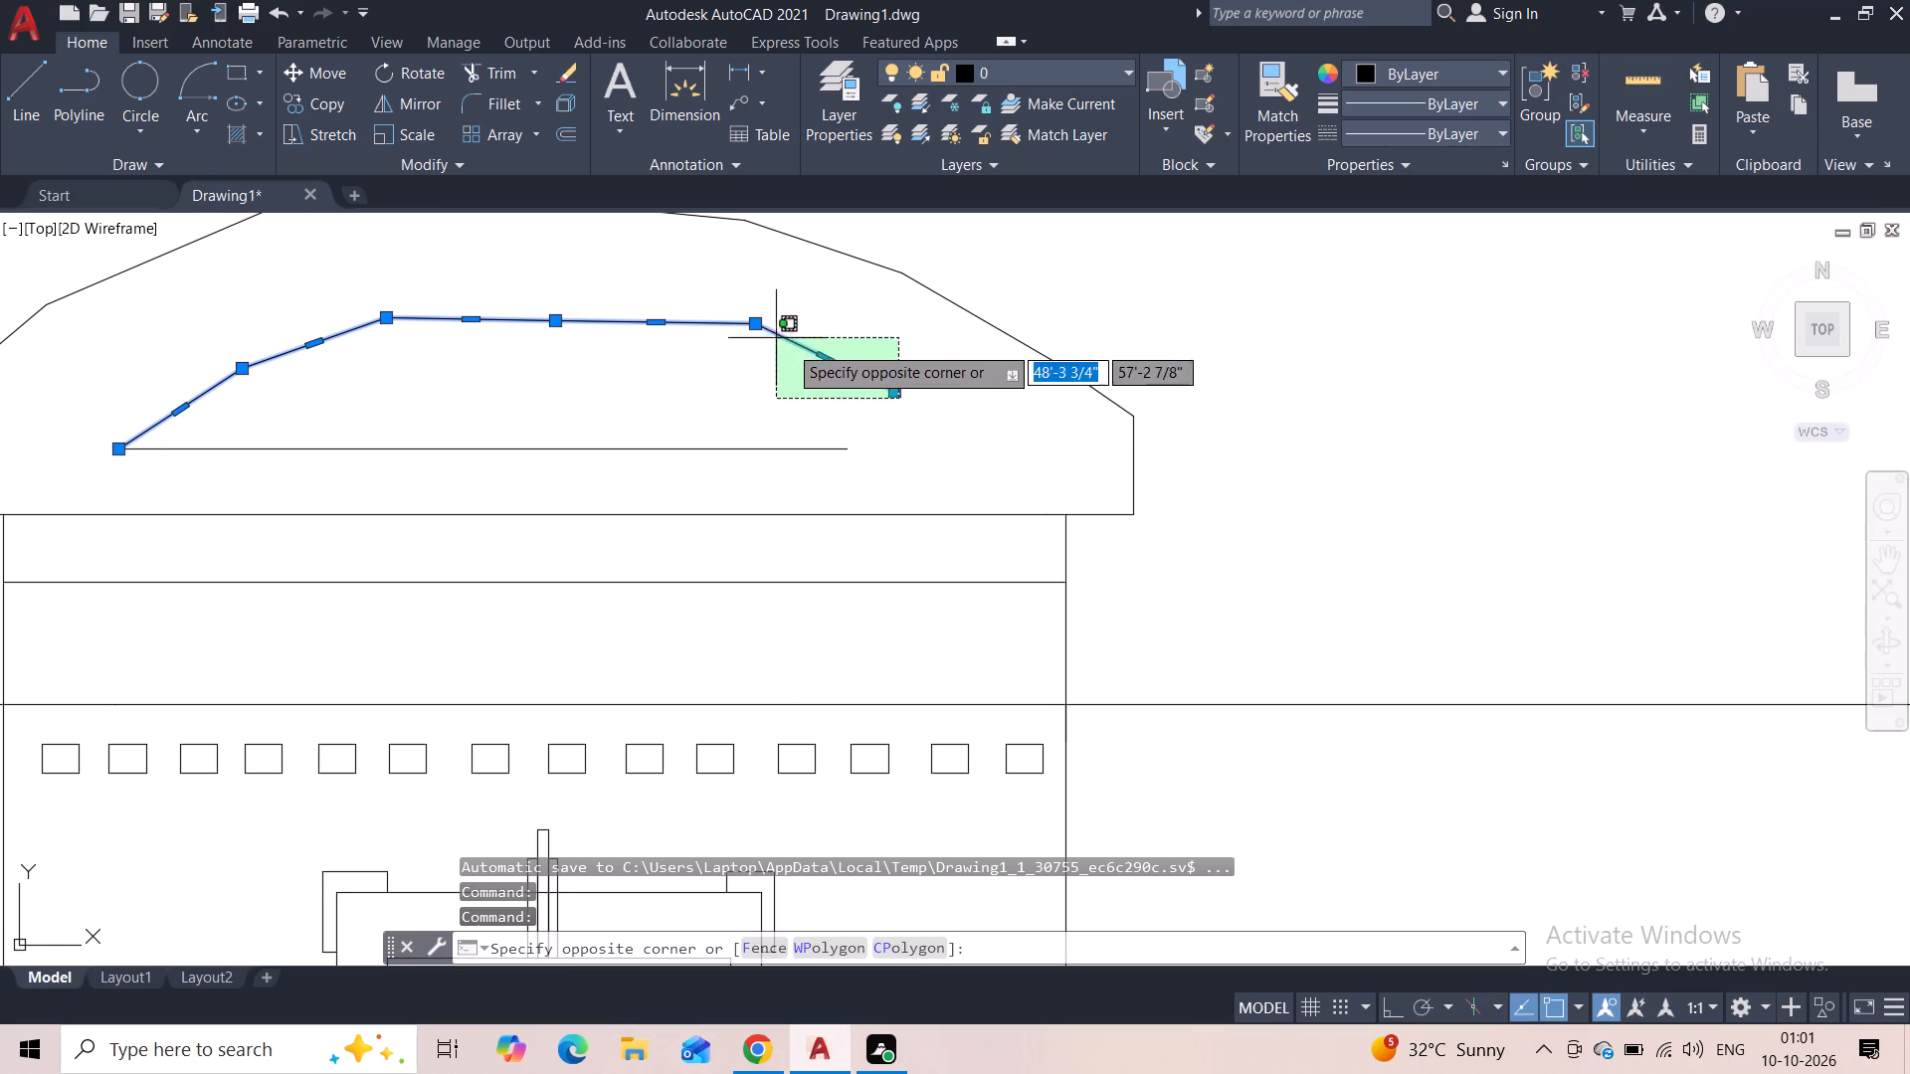
pyautogui.press('Escape')
pyautogui.click(895, 394)
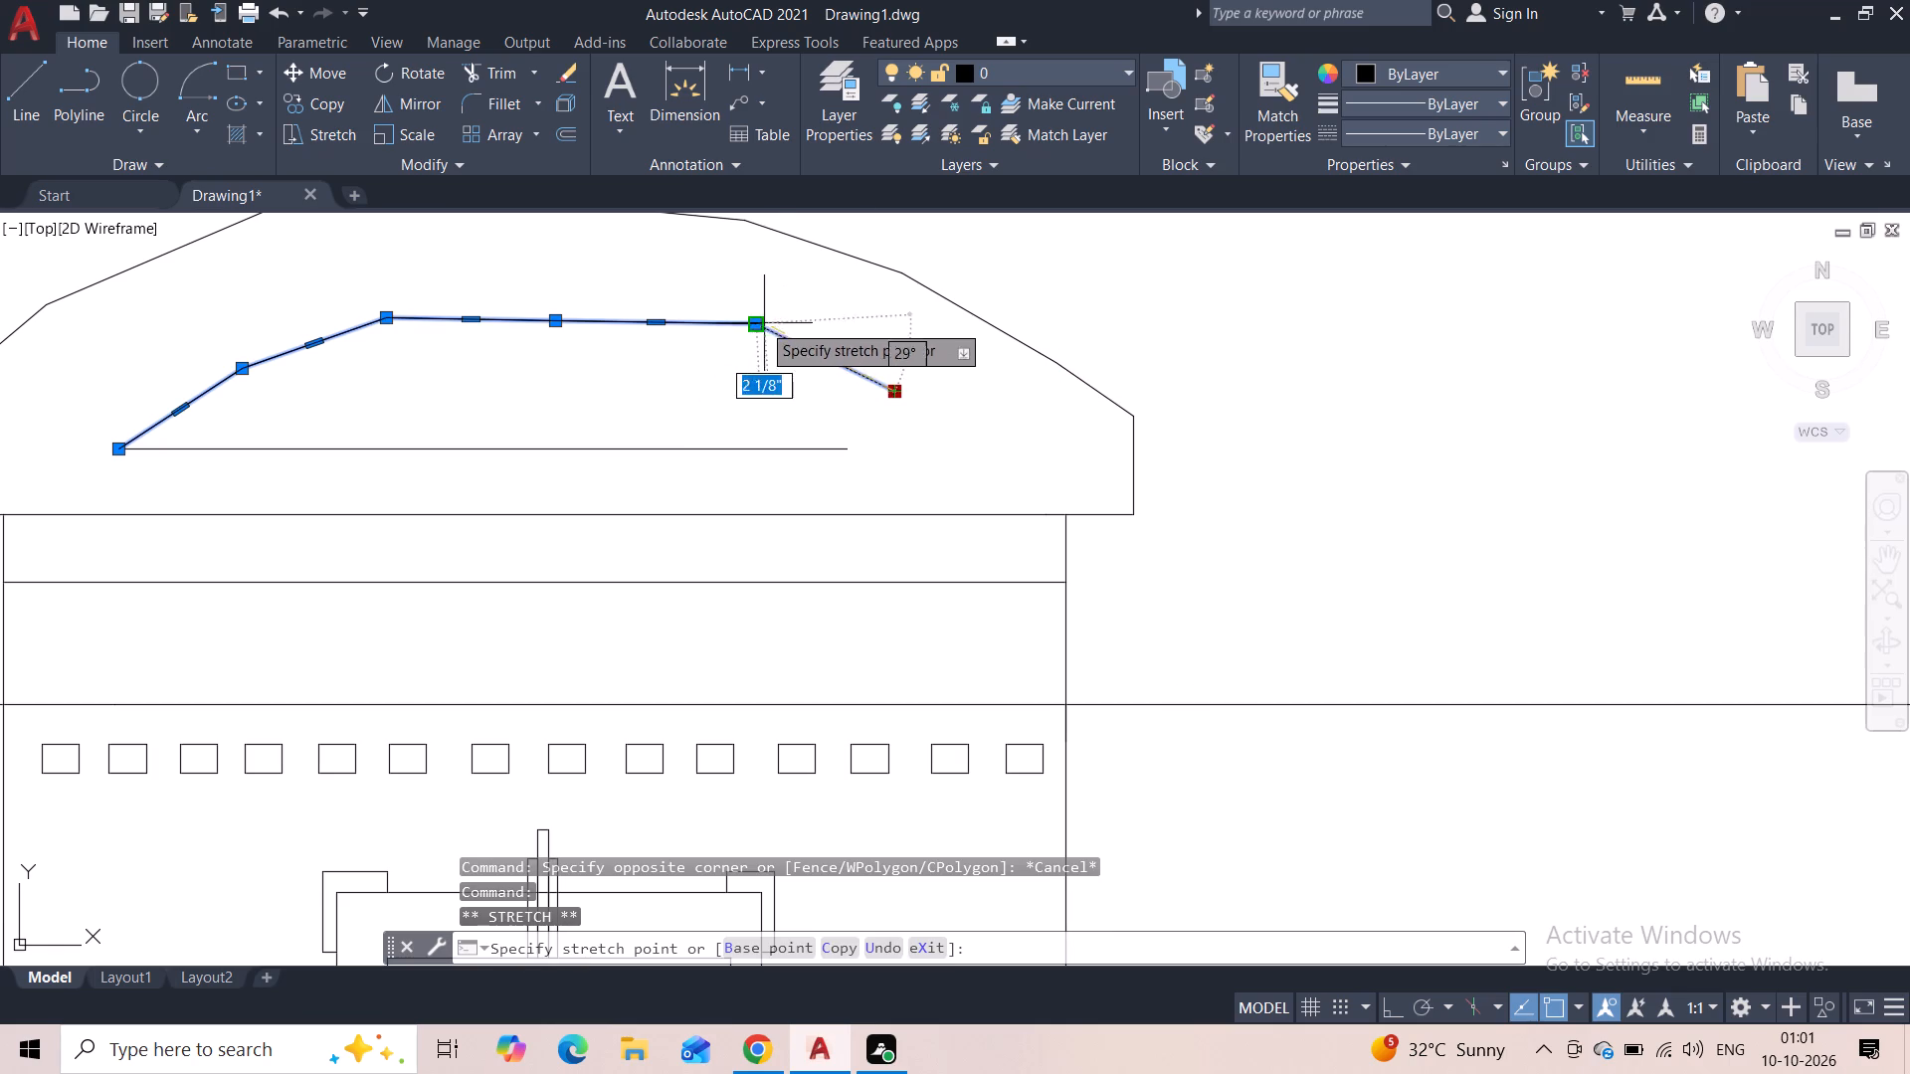
pyautogui.click(754, 320)
pyautogui.press('Escape')
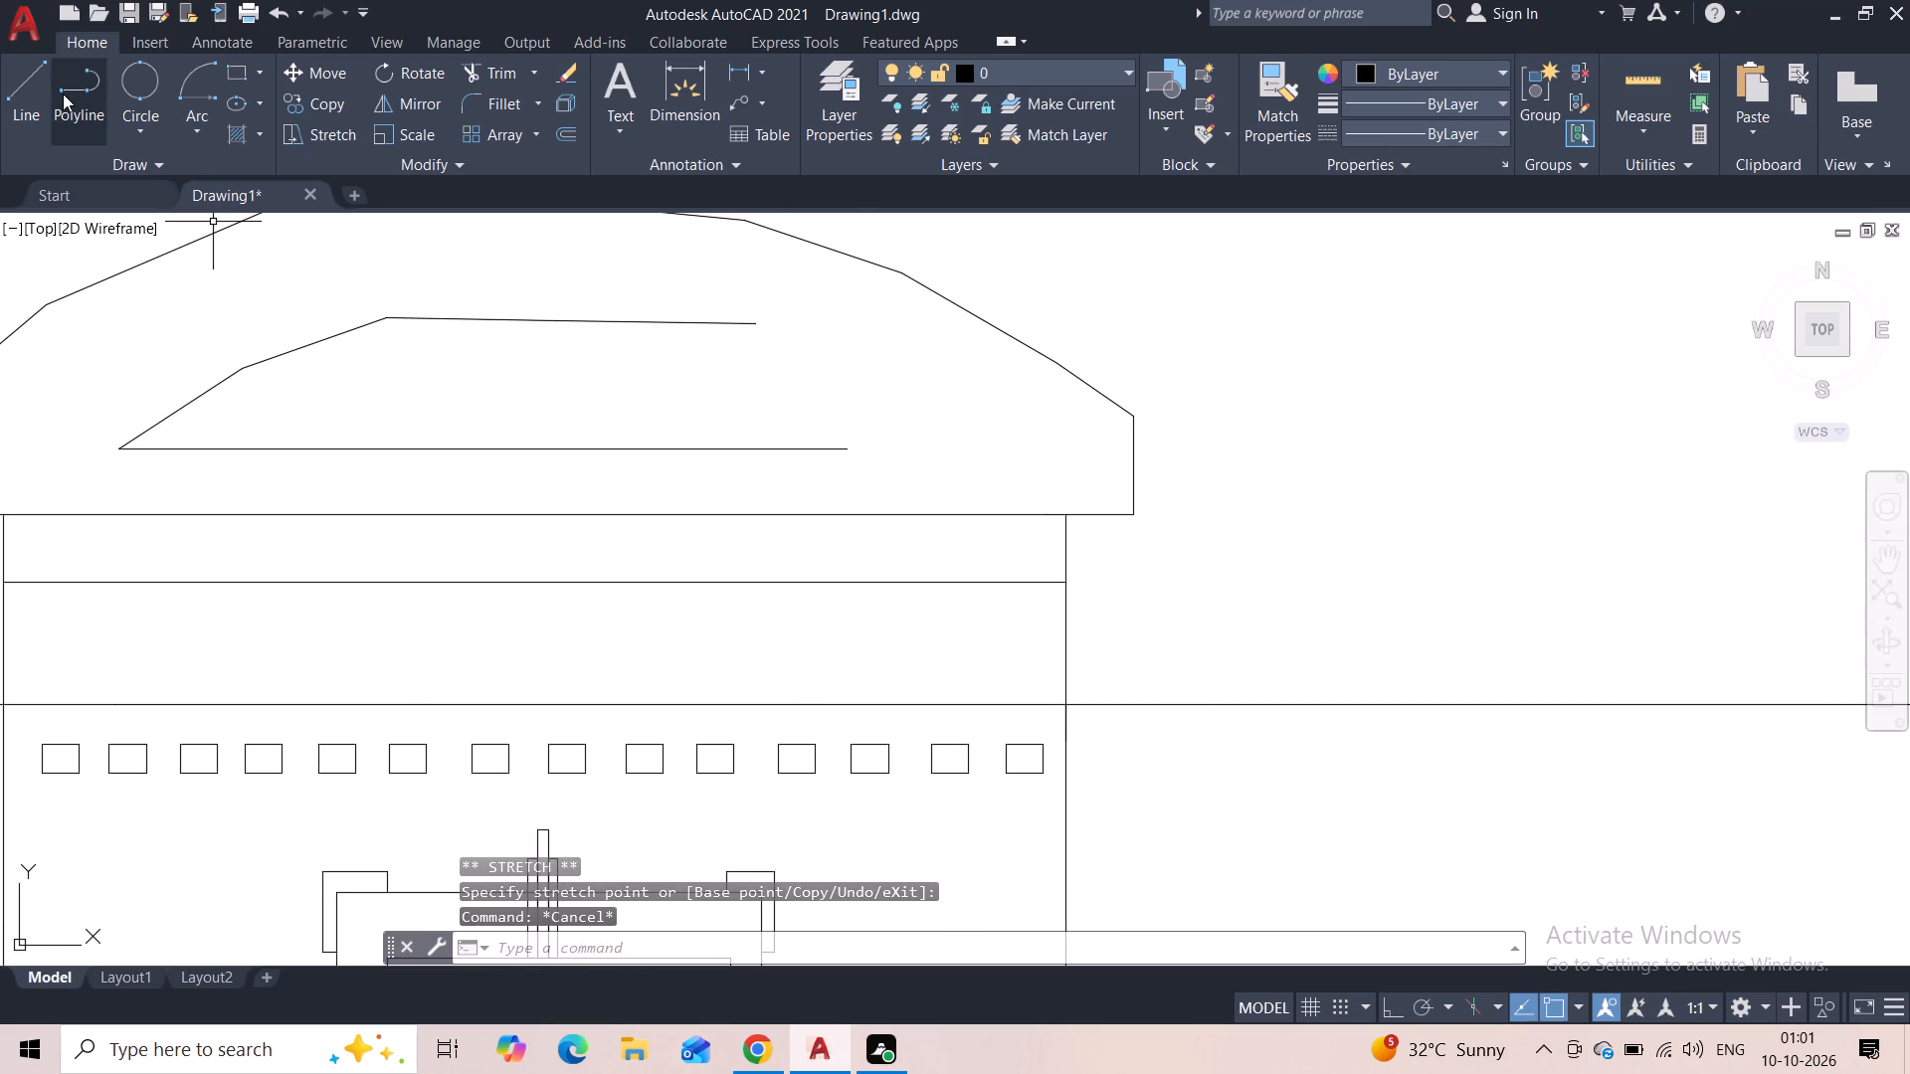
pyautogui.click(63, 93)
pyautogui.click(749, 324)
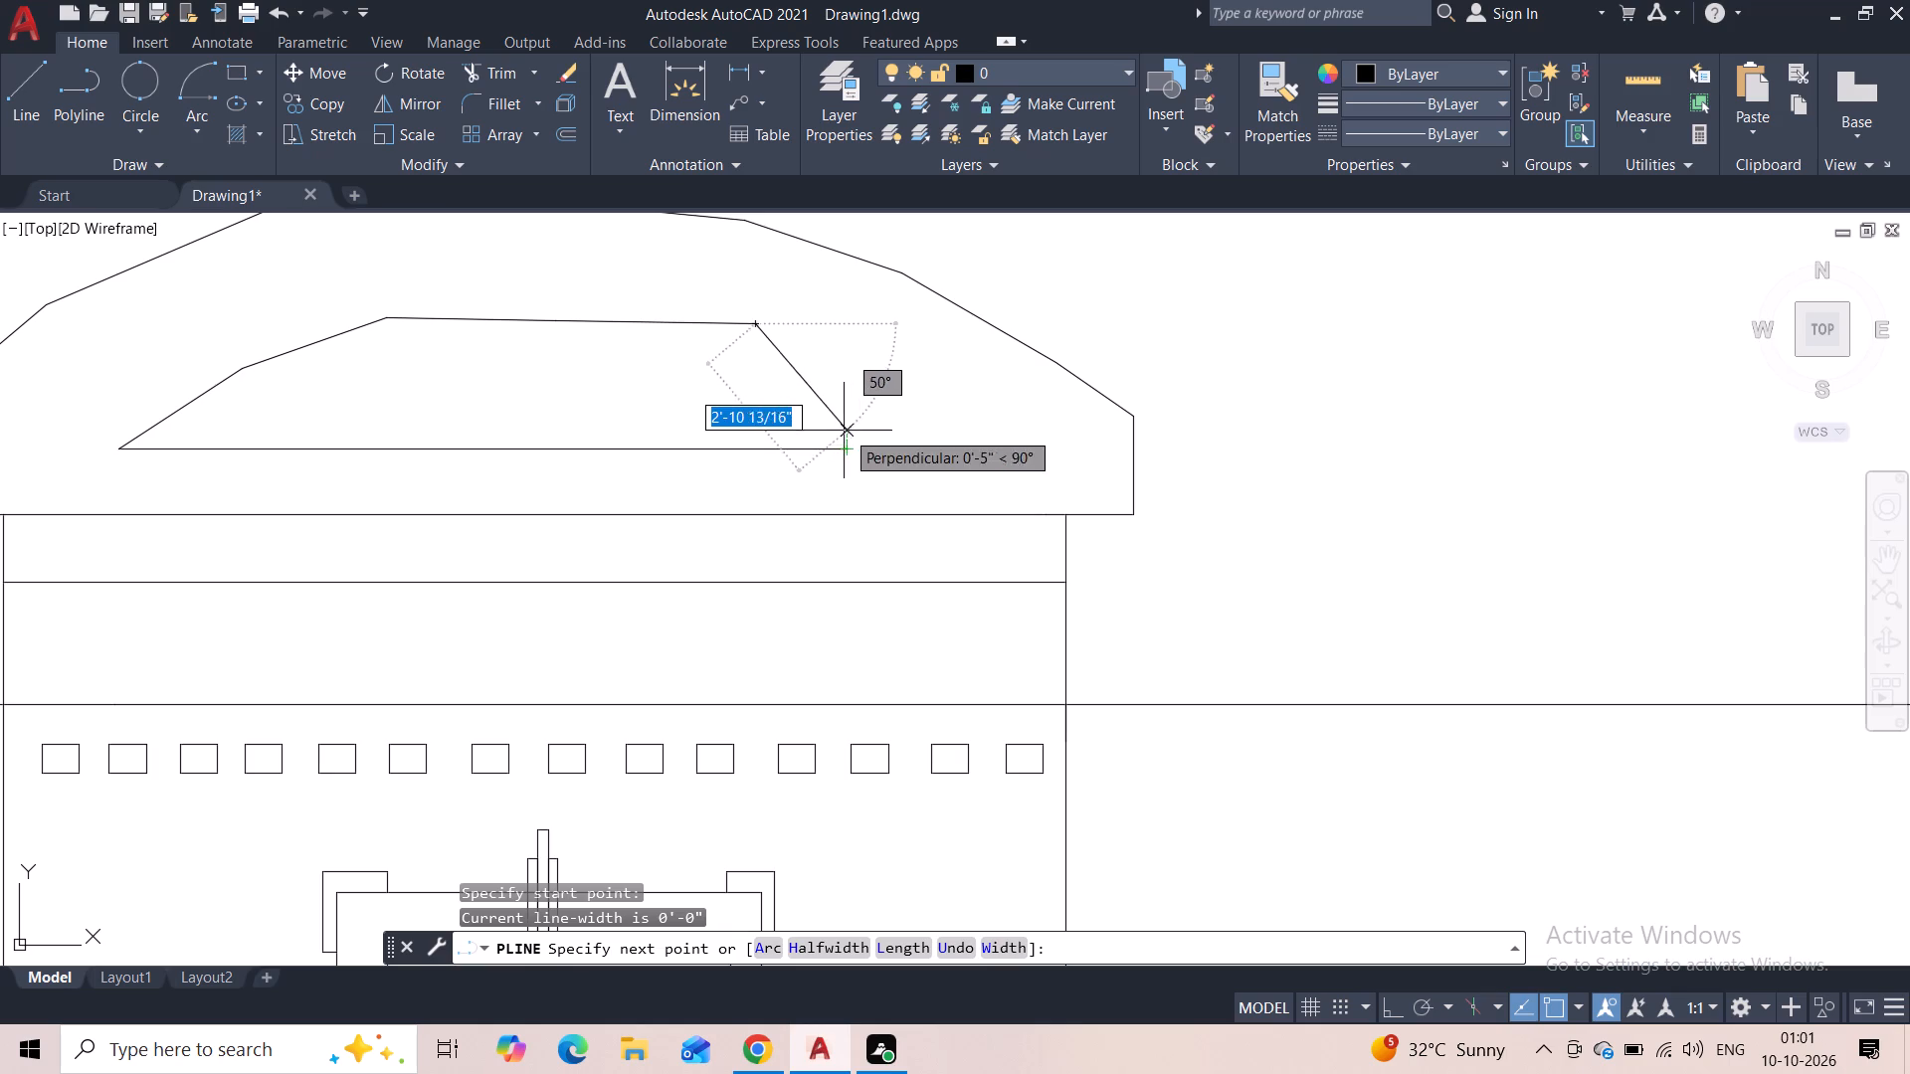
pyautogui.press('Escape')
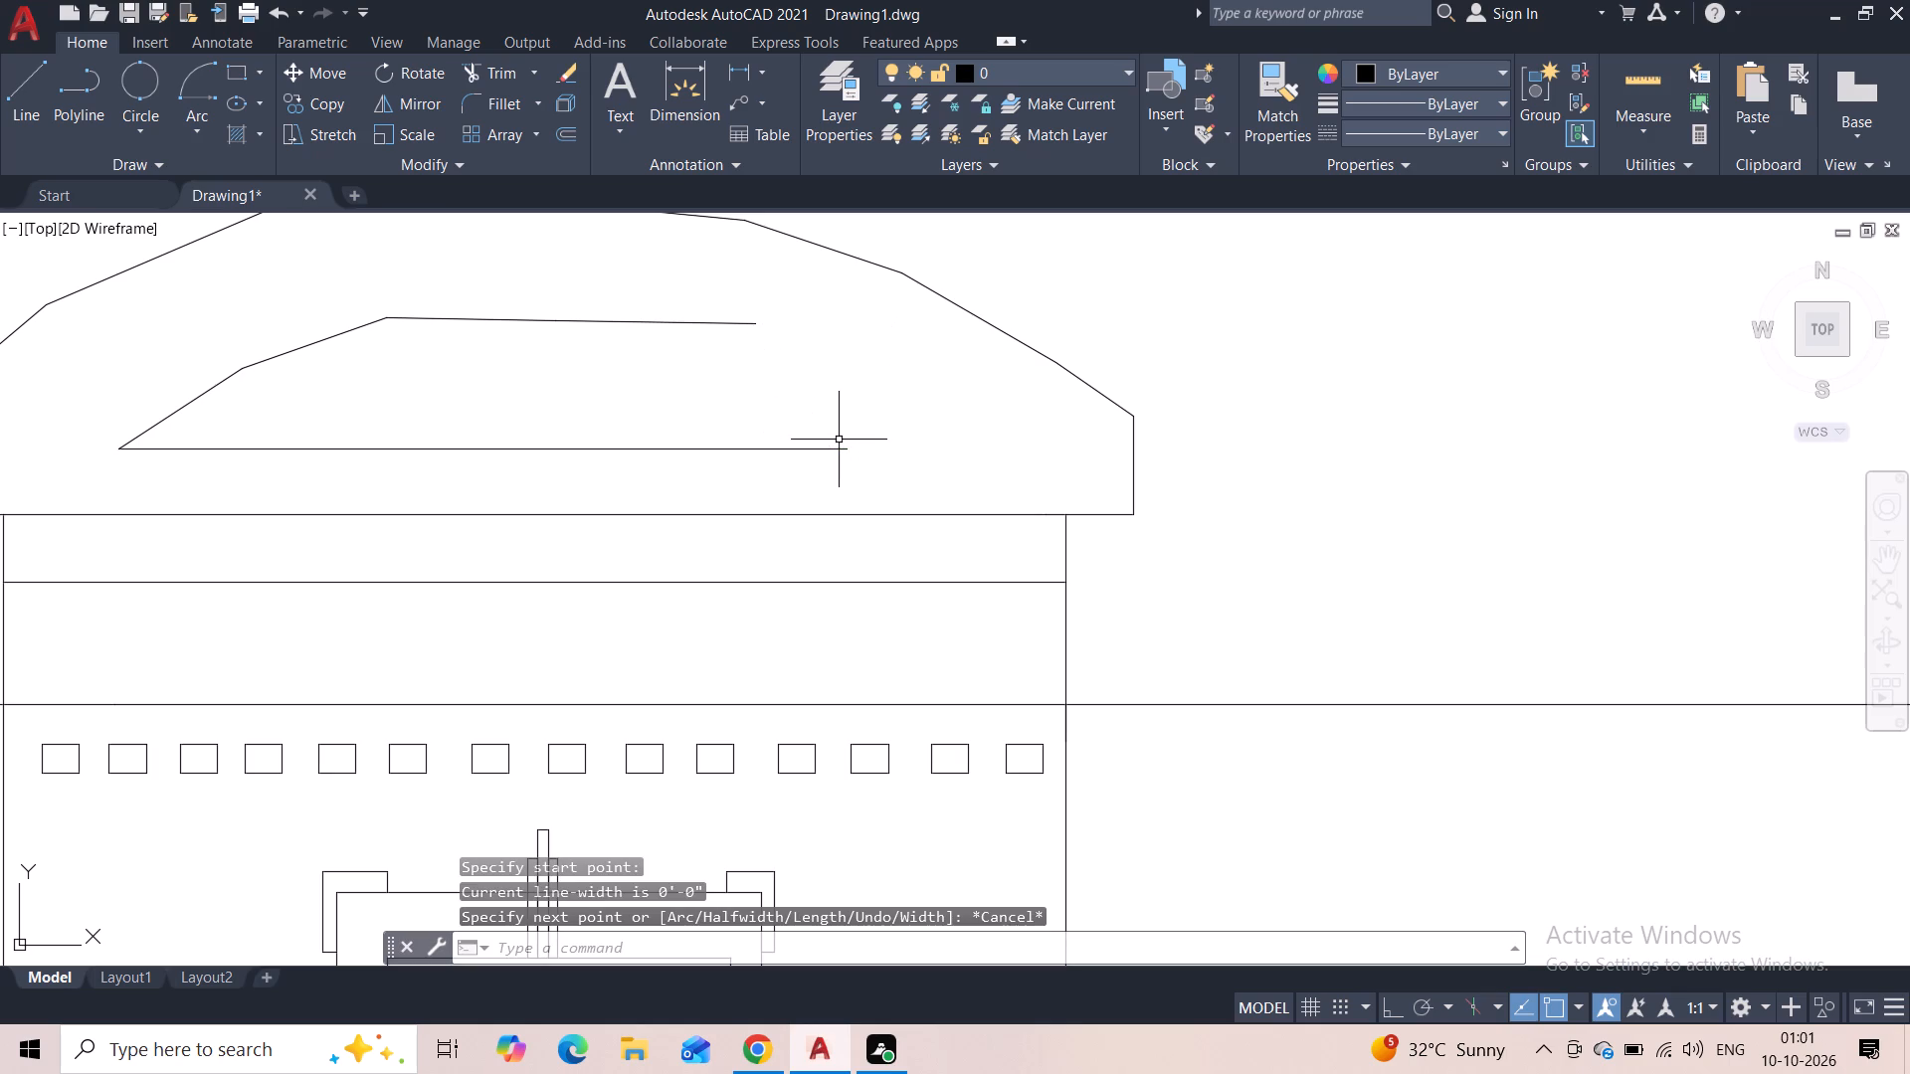
# Shorten the inner polyline's flat top by stretching its right end back to the last segment's midpoint.
pyautogui.click(753, 320)
pyautogui.click(754, 325)
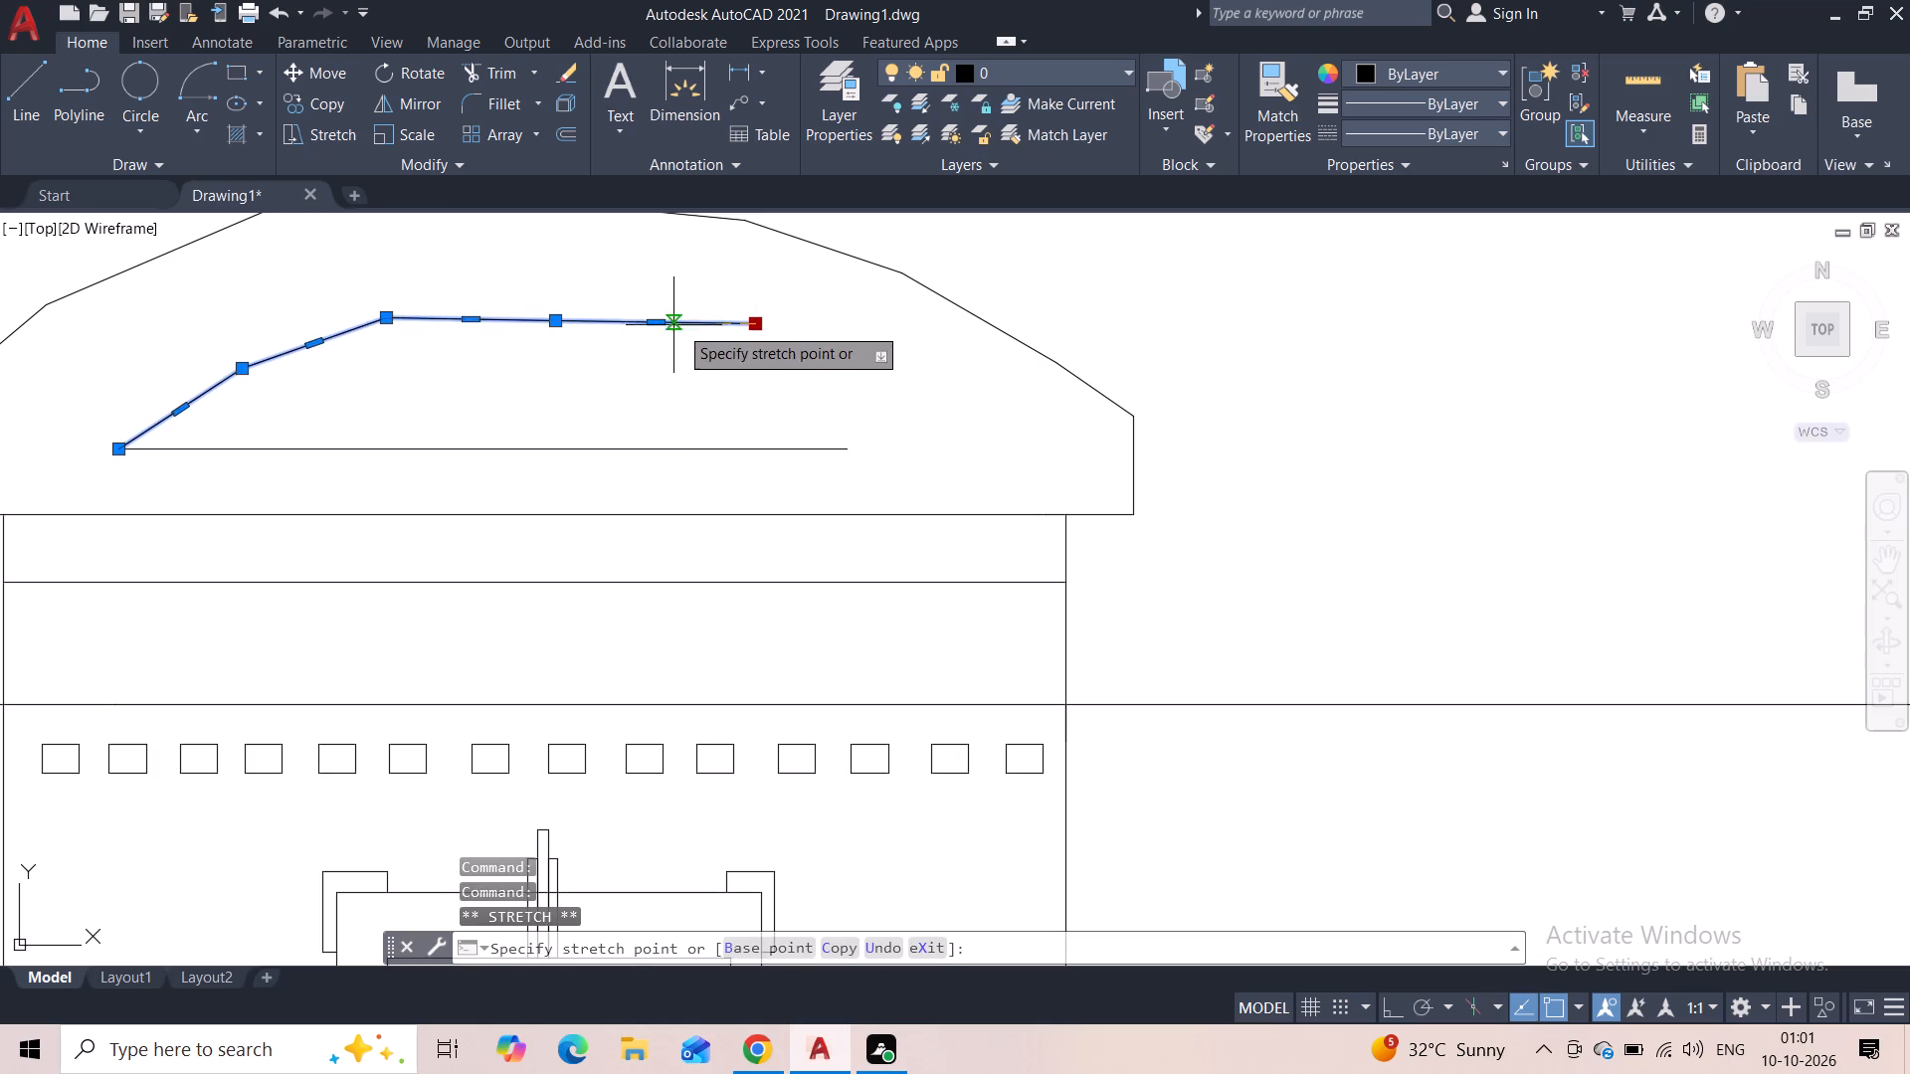
pyautogui.click(663, 325)
pyautogui.press('Escape')
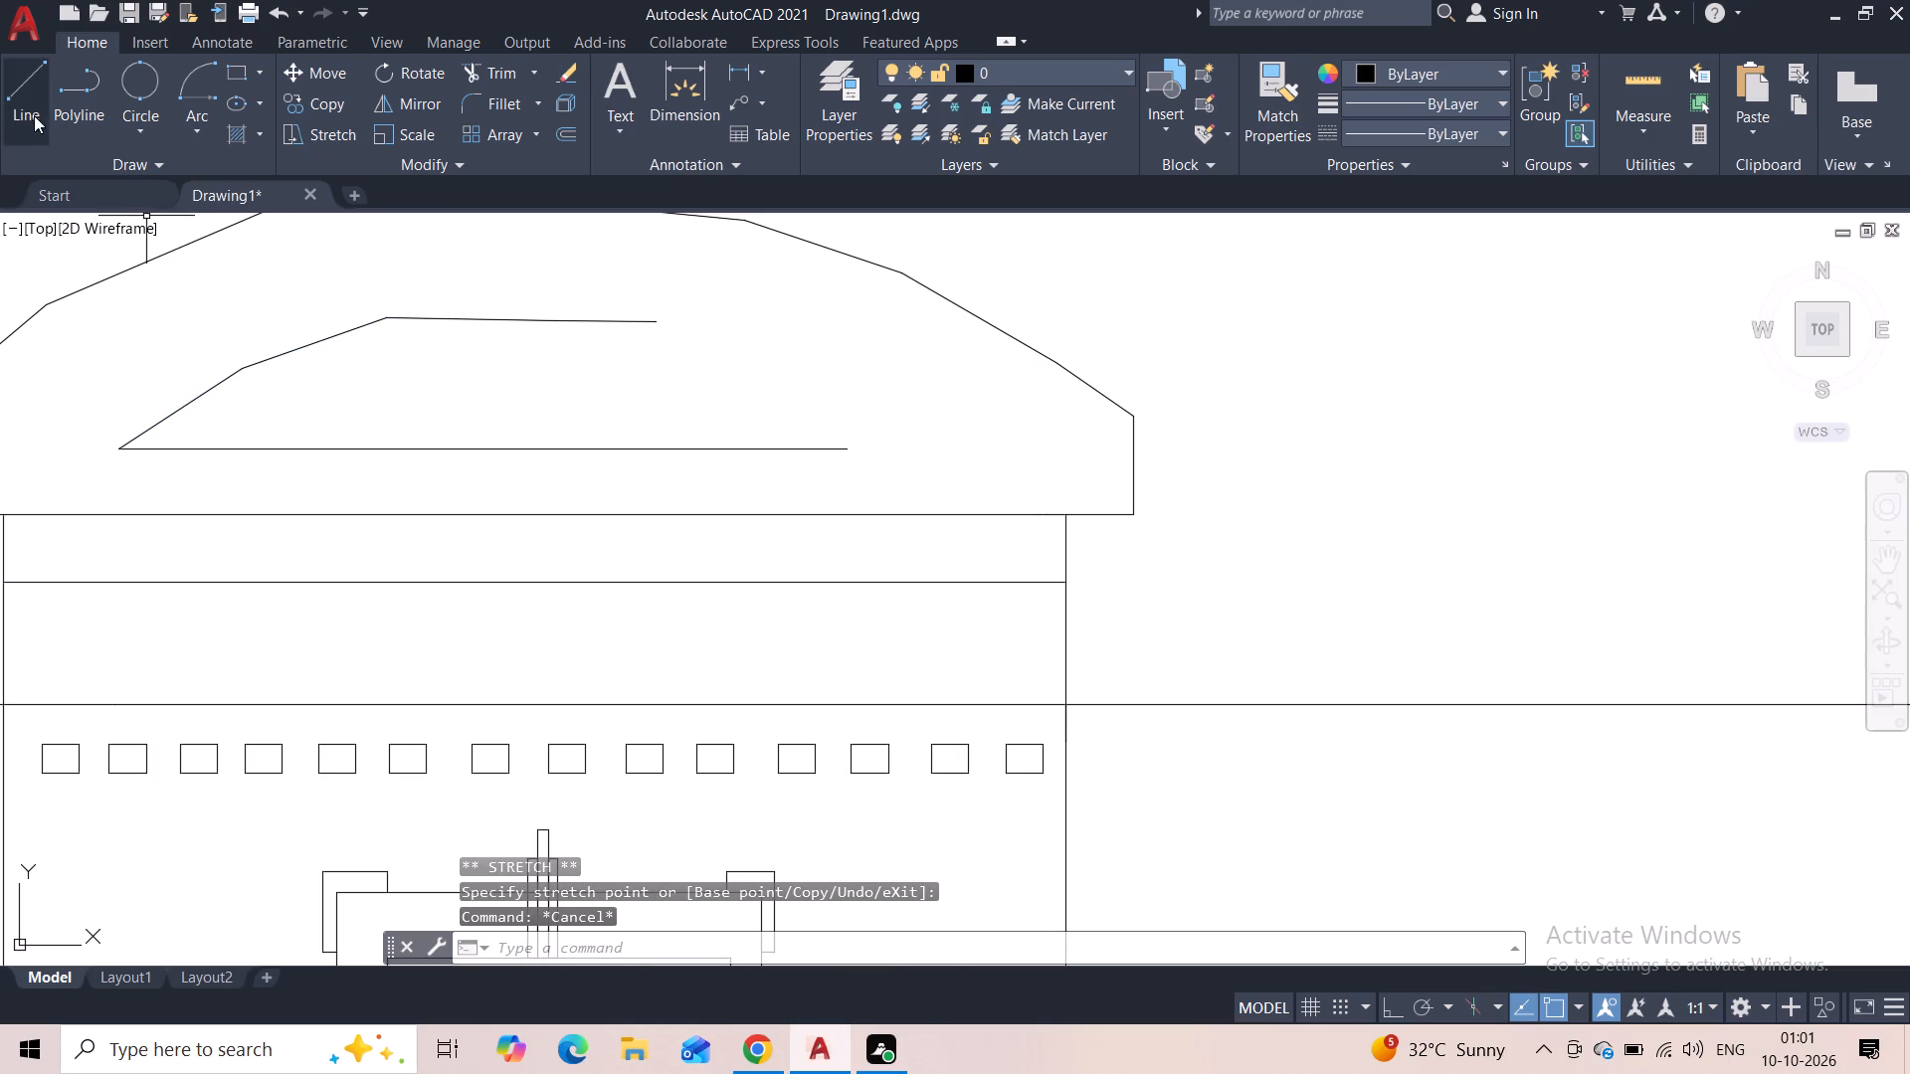
# Draw a polyline from the base line's right end through one intermediate point to the inner flat top's right end.
pyautogui.click(63, 113)
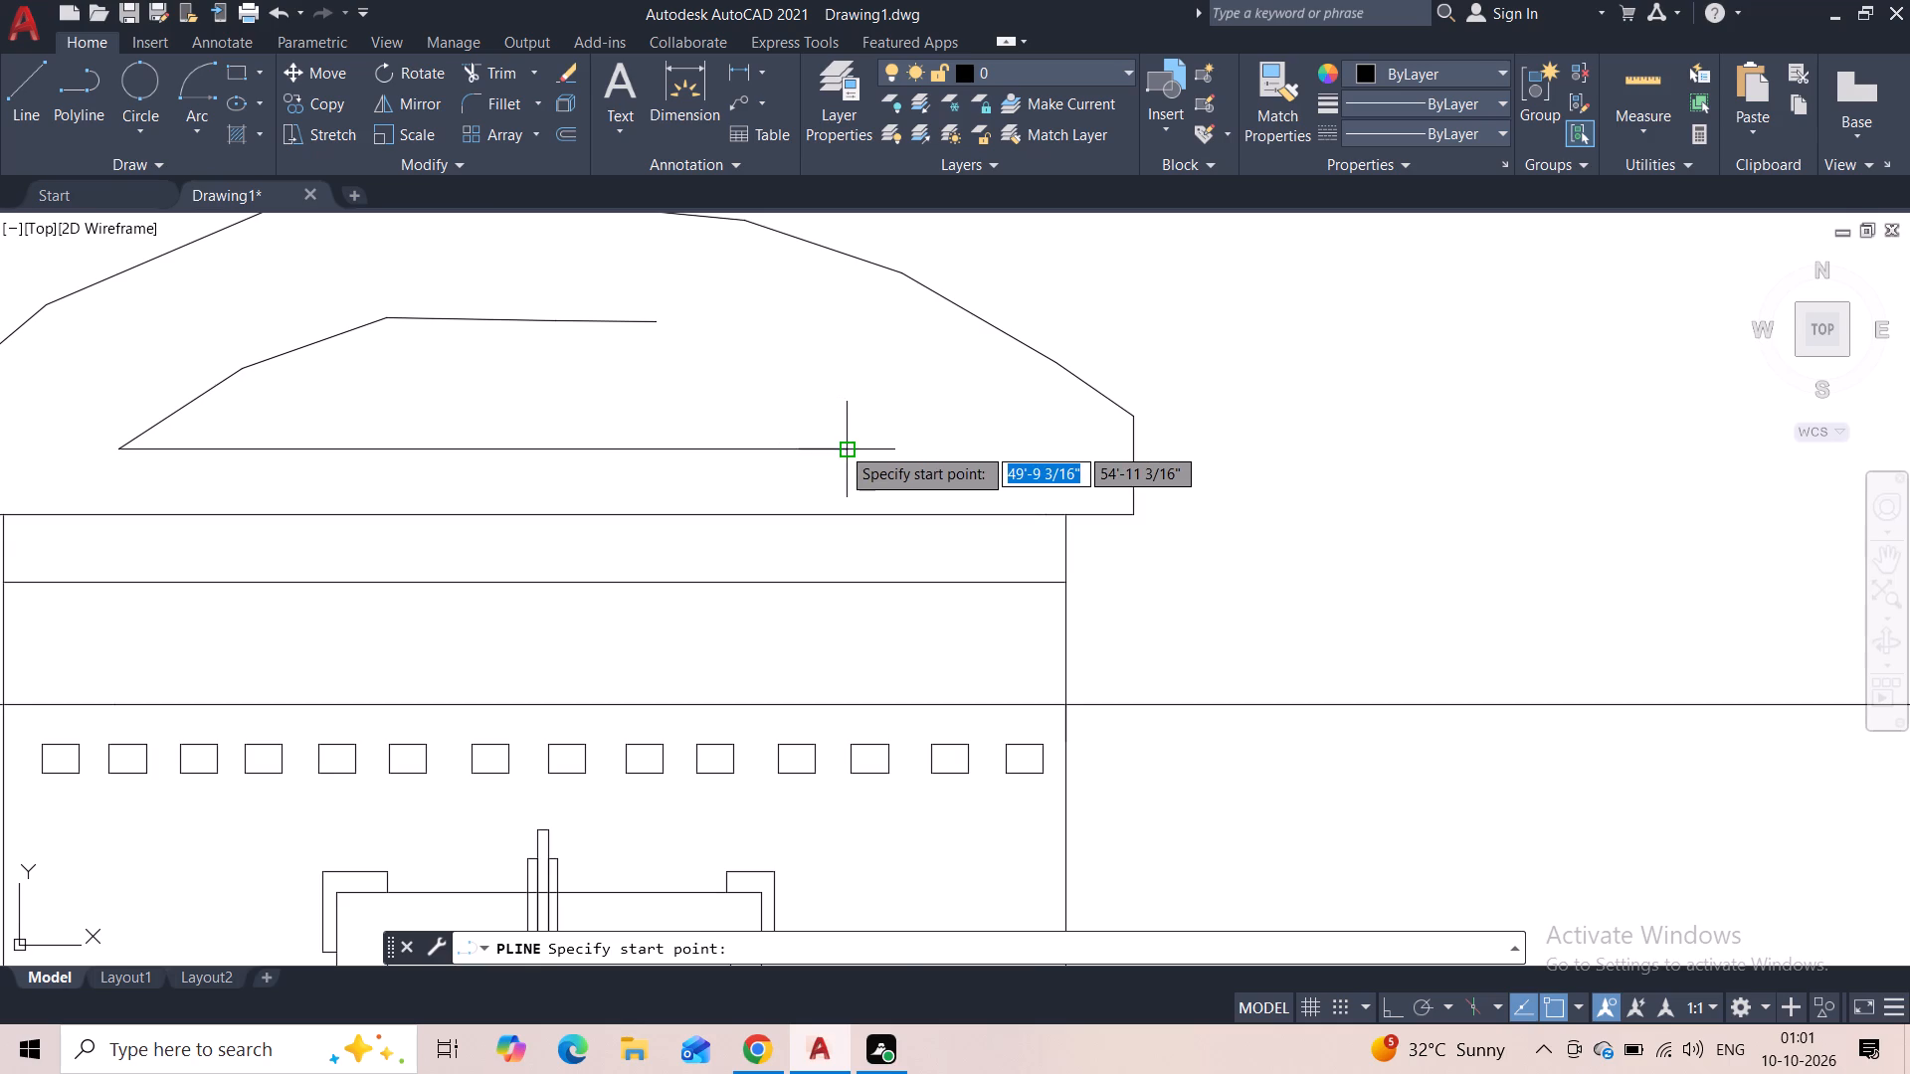
pyautogui.click(841, 446)
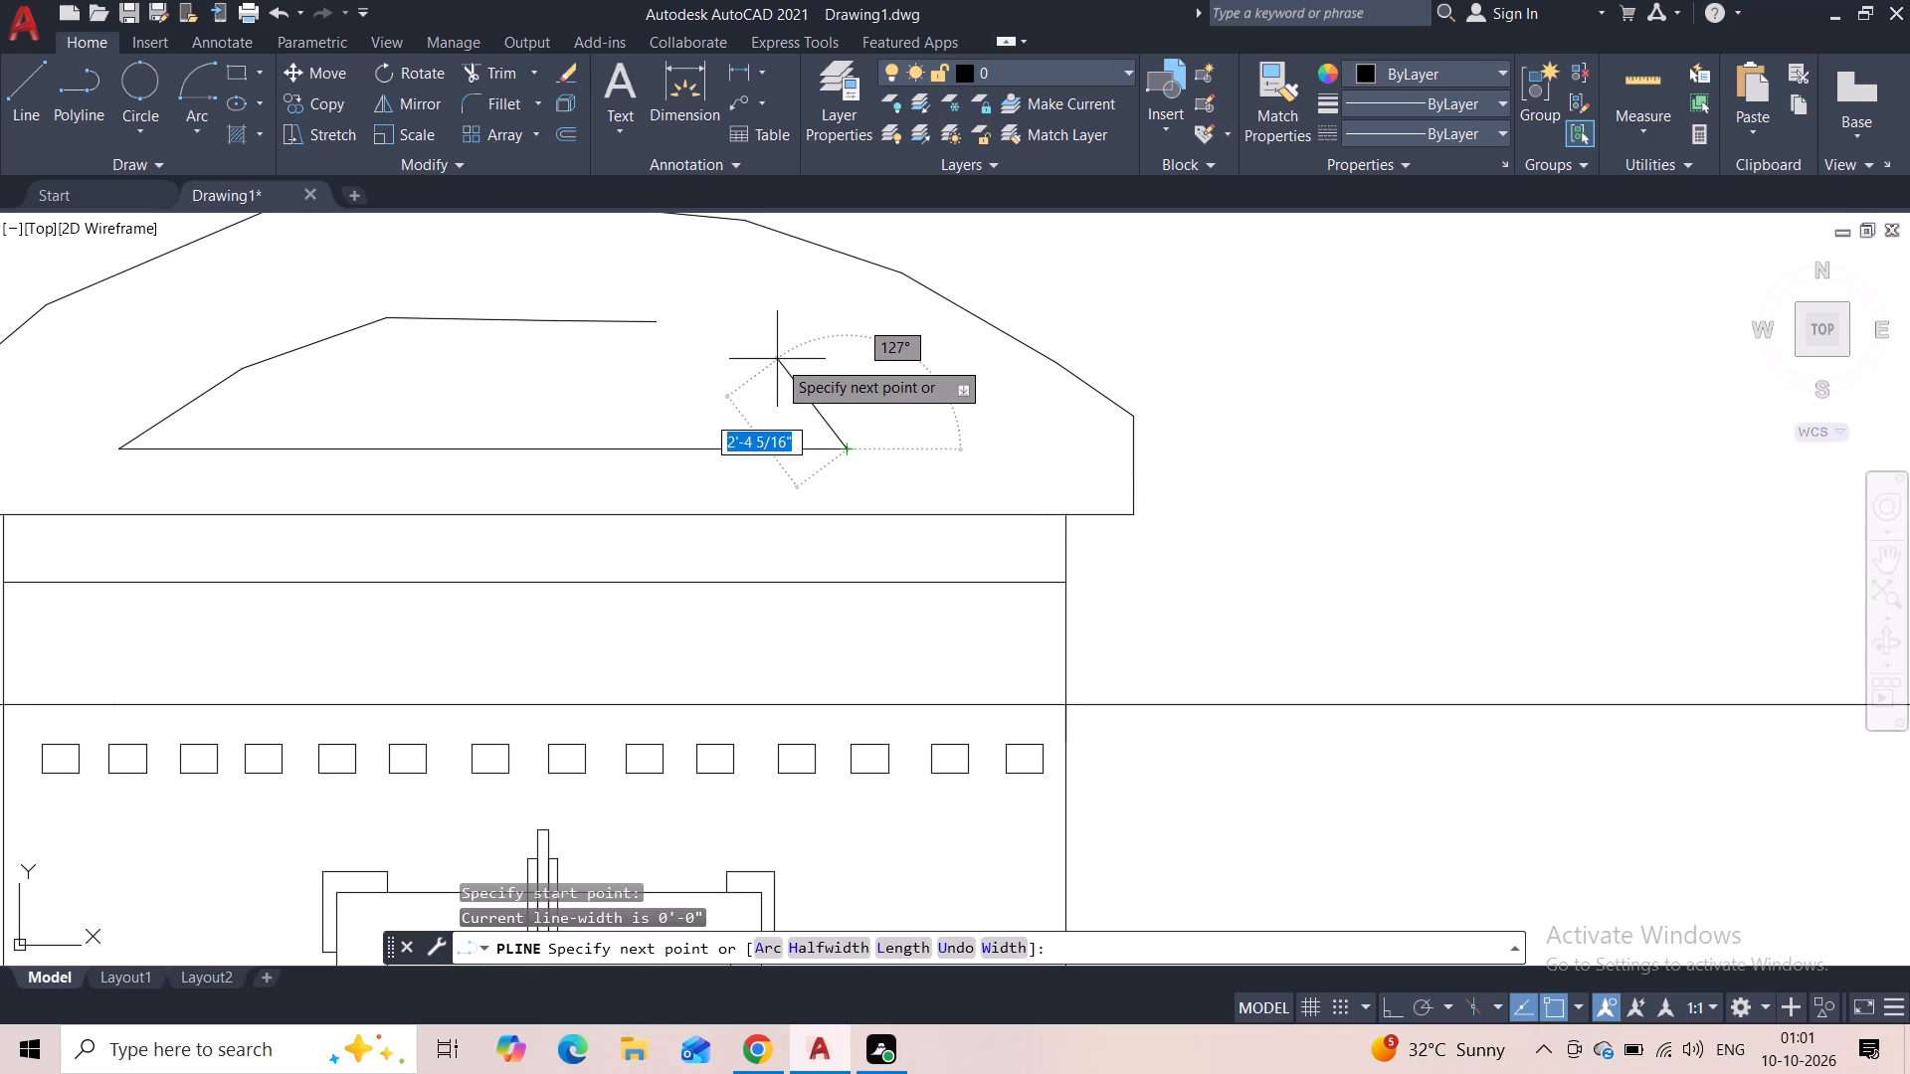
pyautogui.click(777, 359)
pyautogui.click(659, 319)
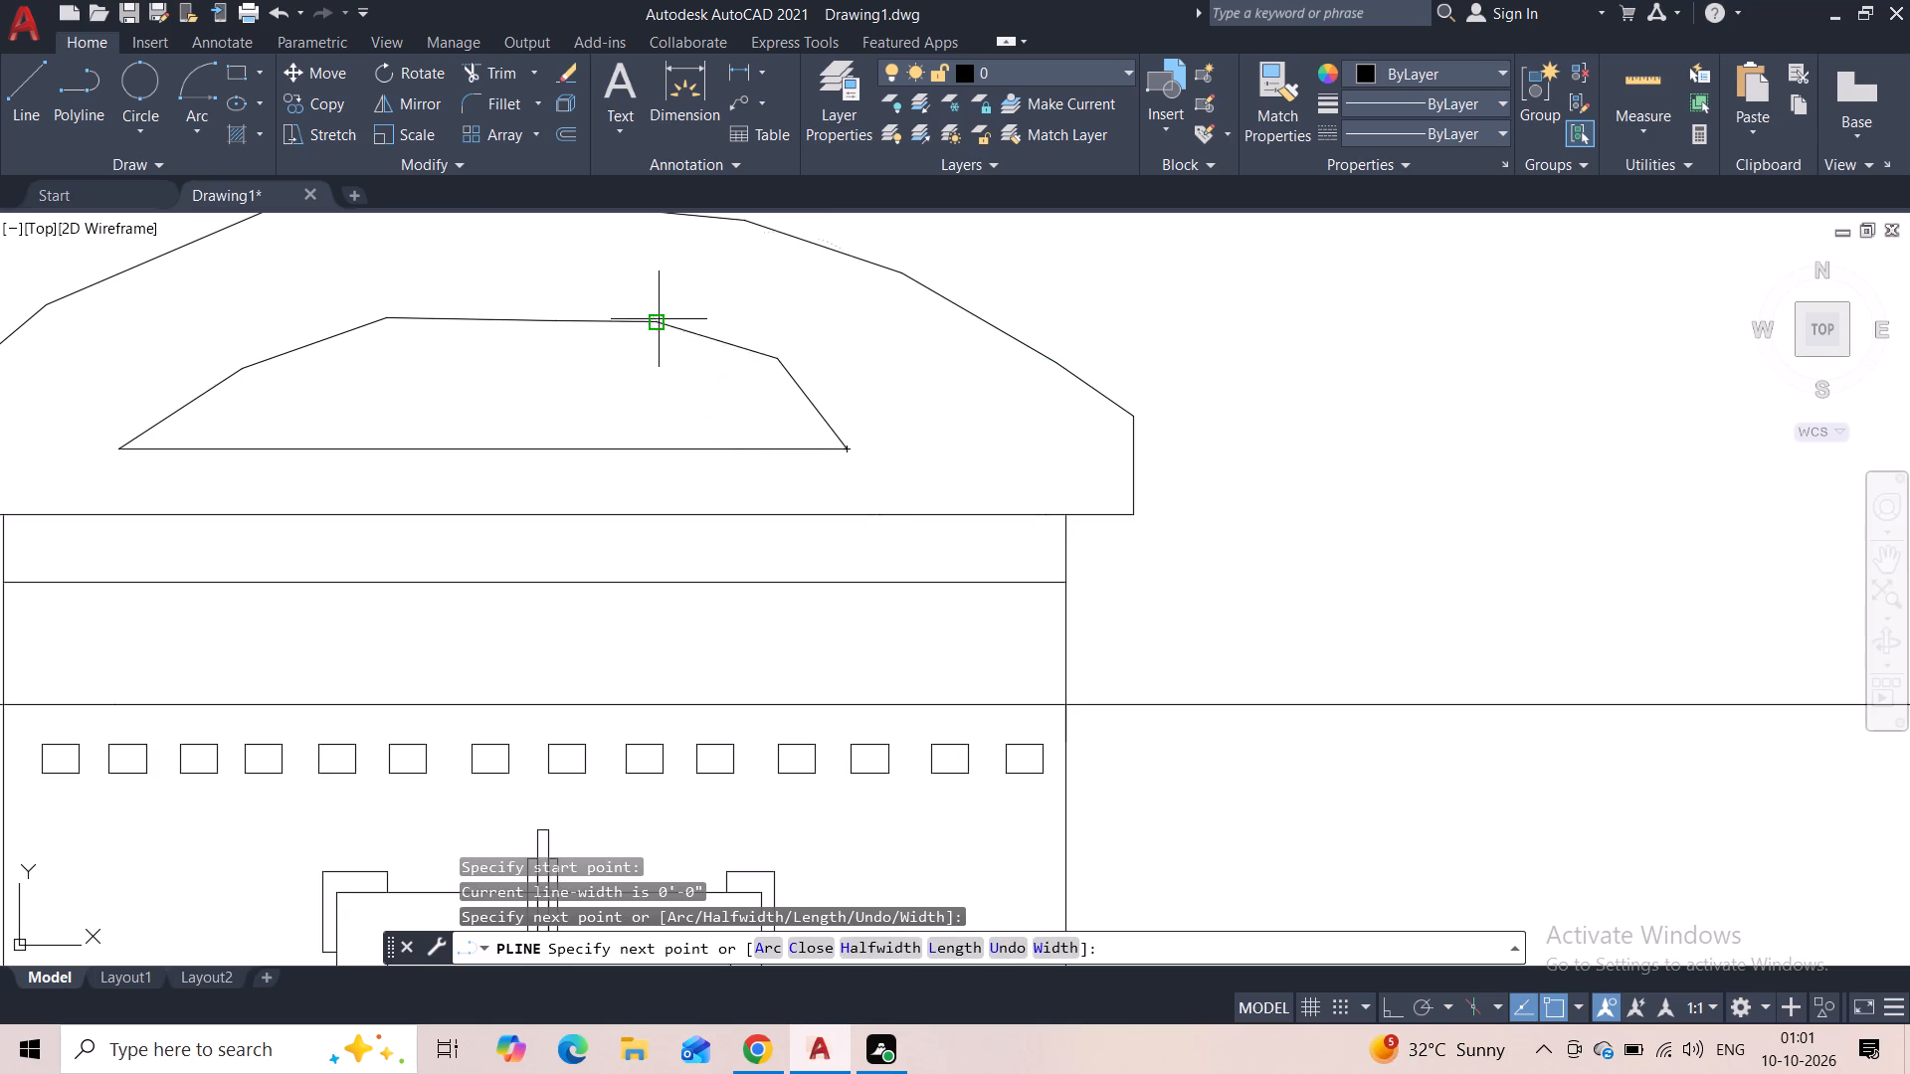
pyautogui.press('Escape')
# With Ortho on, draw a line about 41'-8" long from the bay's right edge above the right wing's top, closing about 11" down to the wing's corner.
pyautogui.scroll(-2, 863, 365)
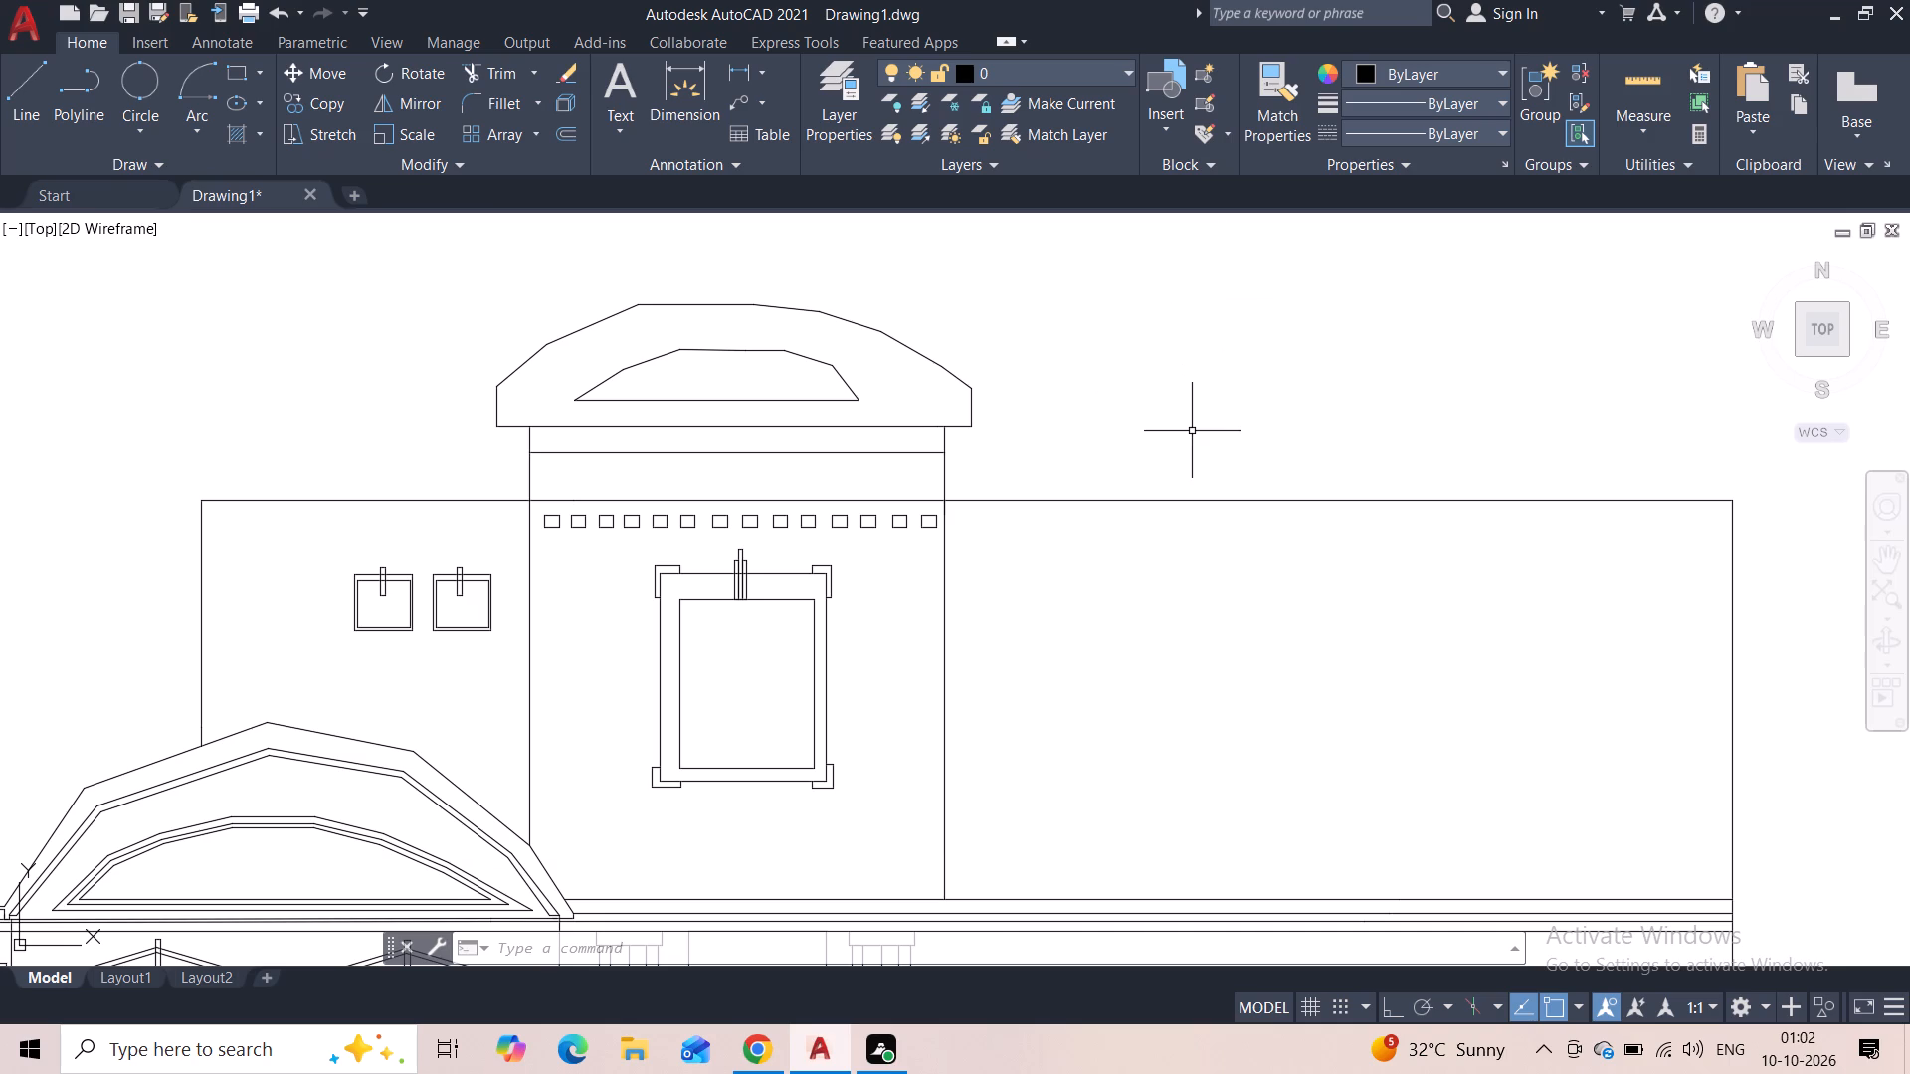
pyautogui.click(34, 107)
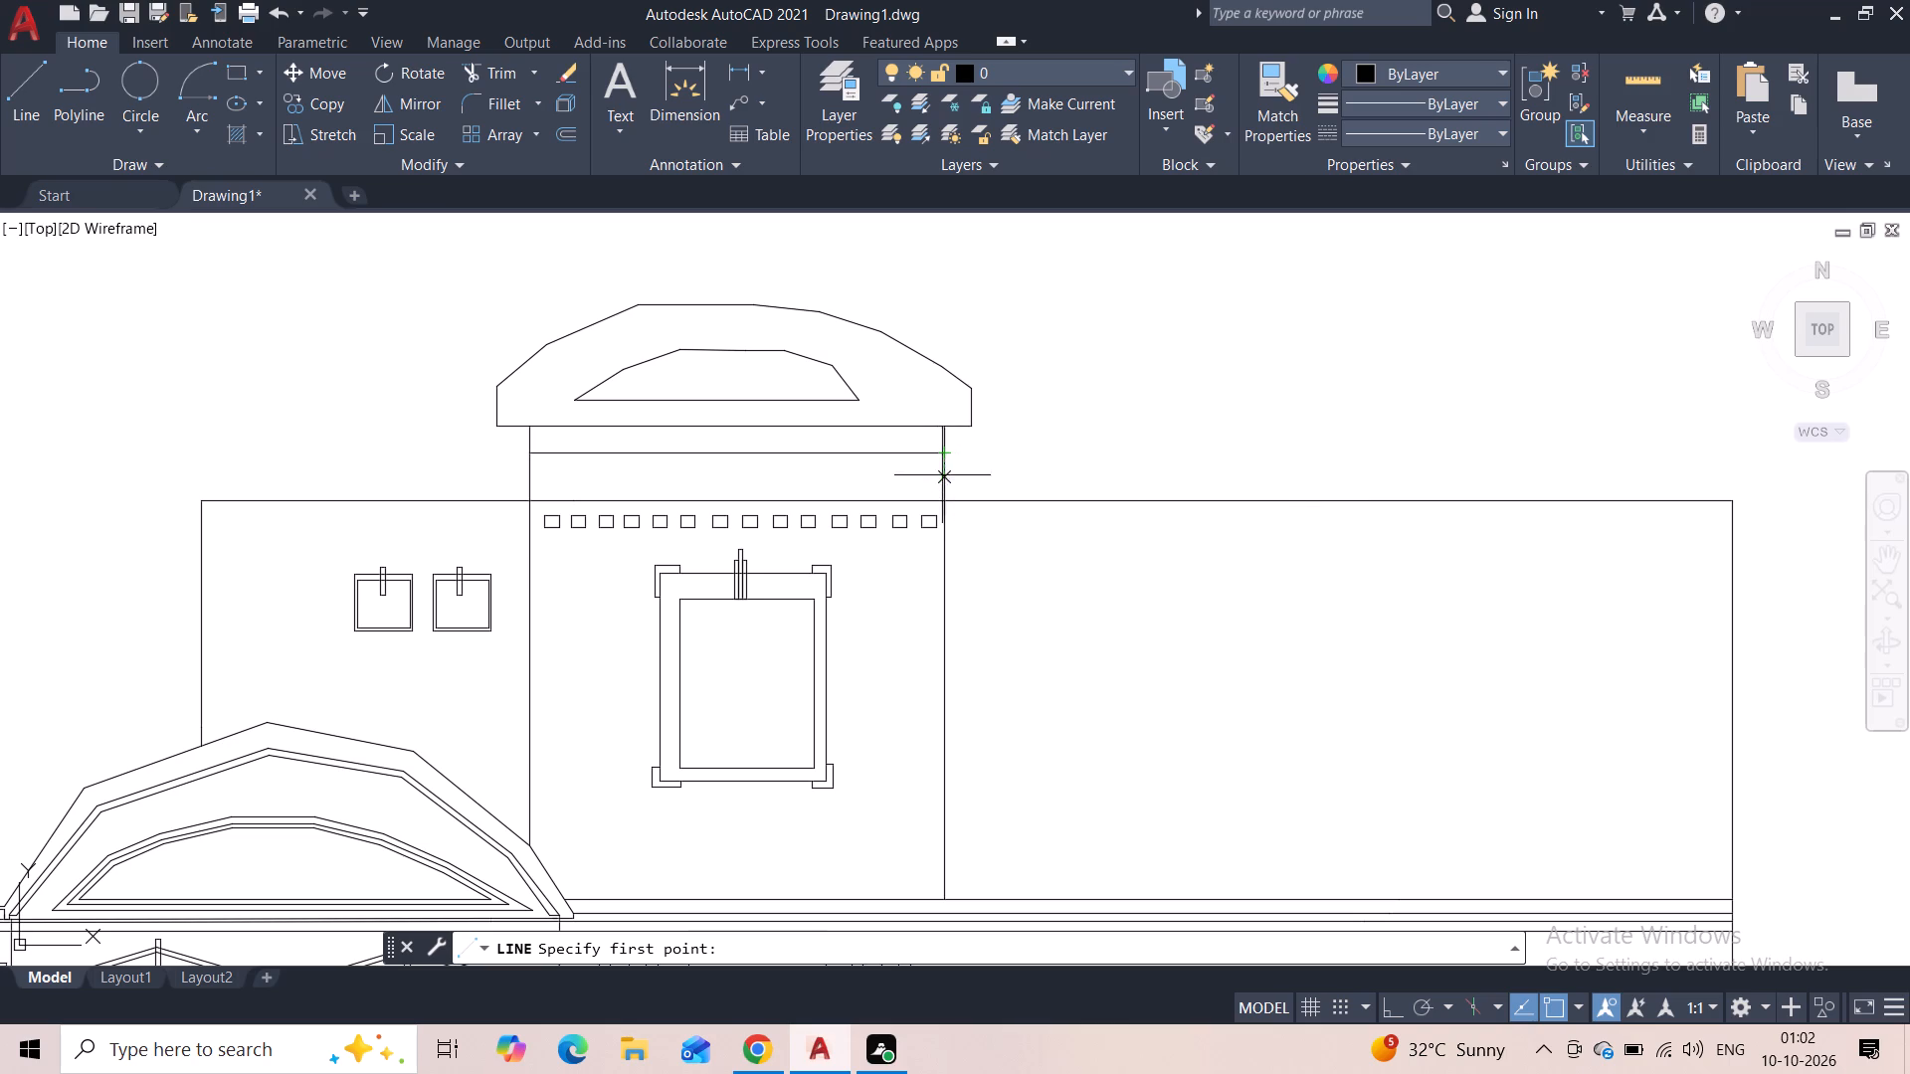
pyautogui.scroll(2, 942, 475)
pyautogui.click(941, 502)
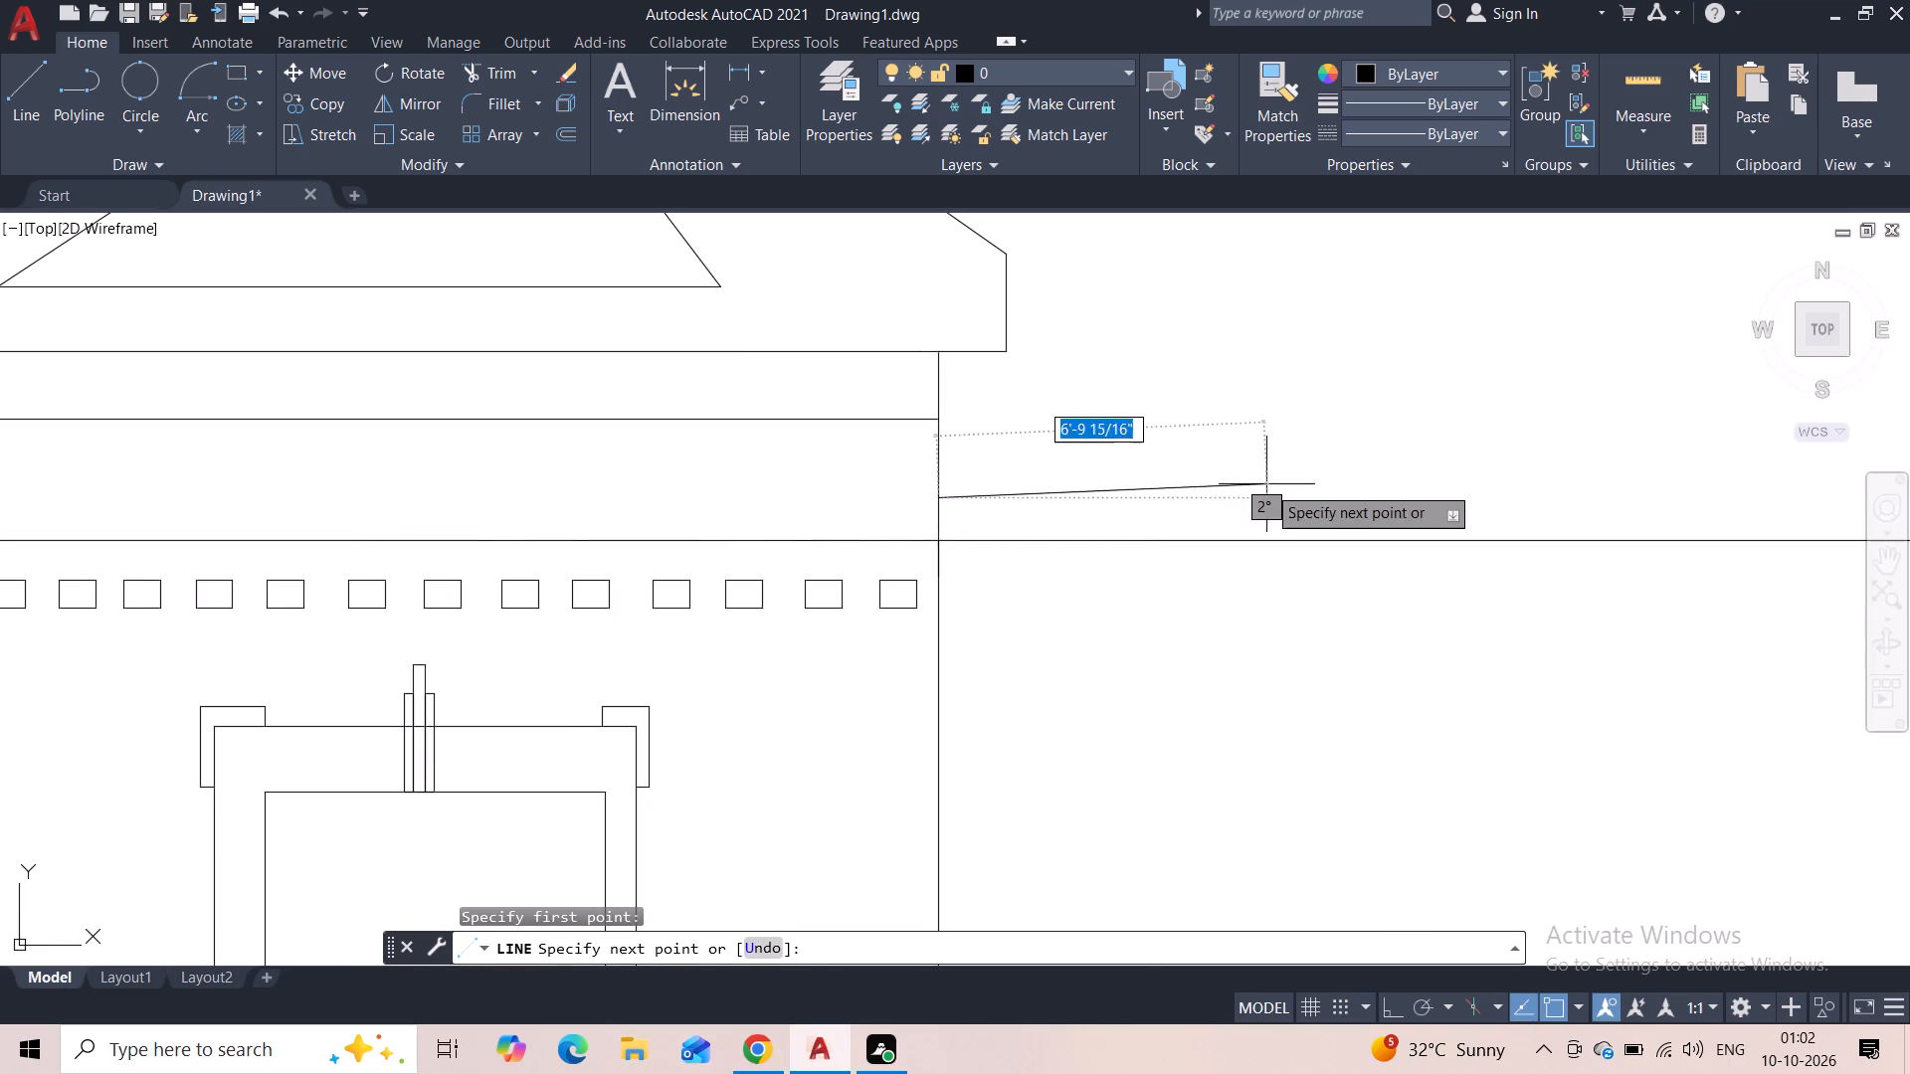
pyautogui.moveTo(1266, 484); pyautogui.dragTo(868, 447, button='middle')
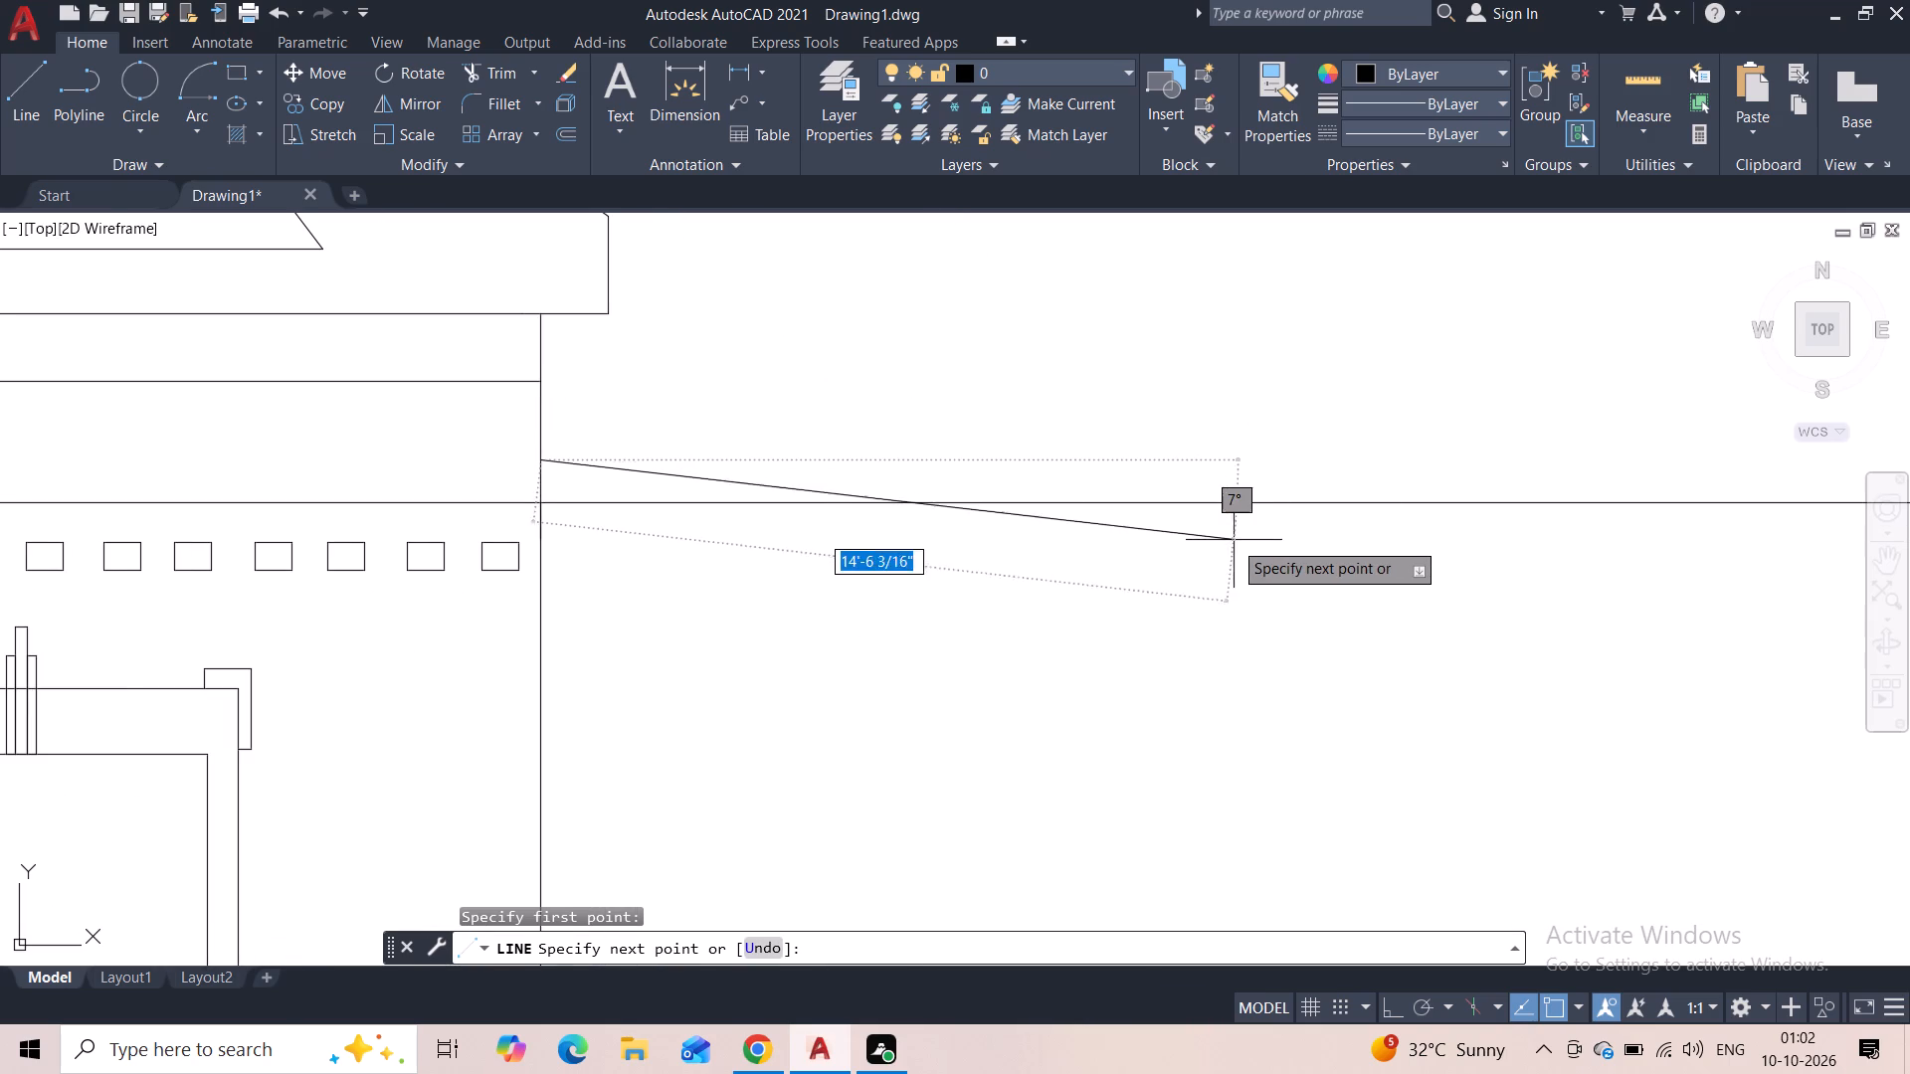
pyautogui.press('F8')
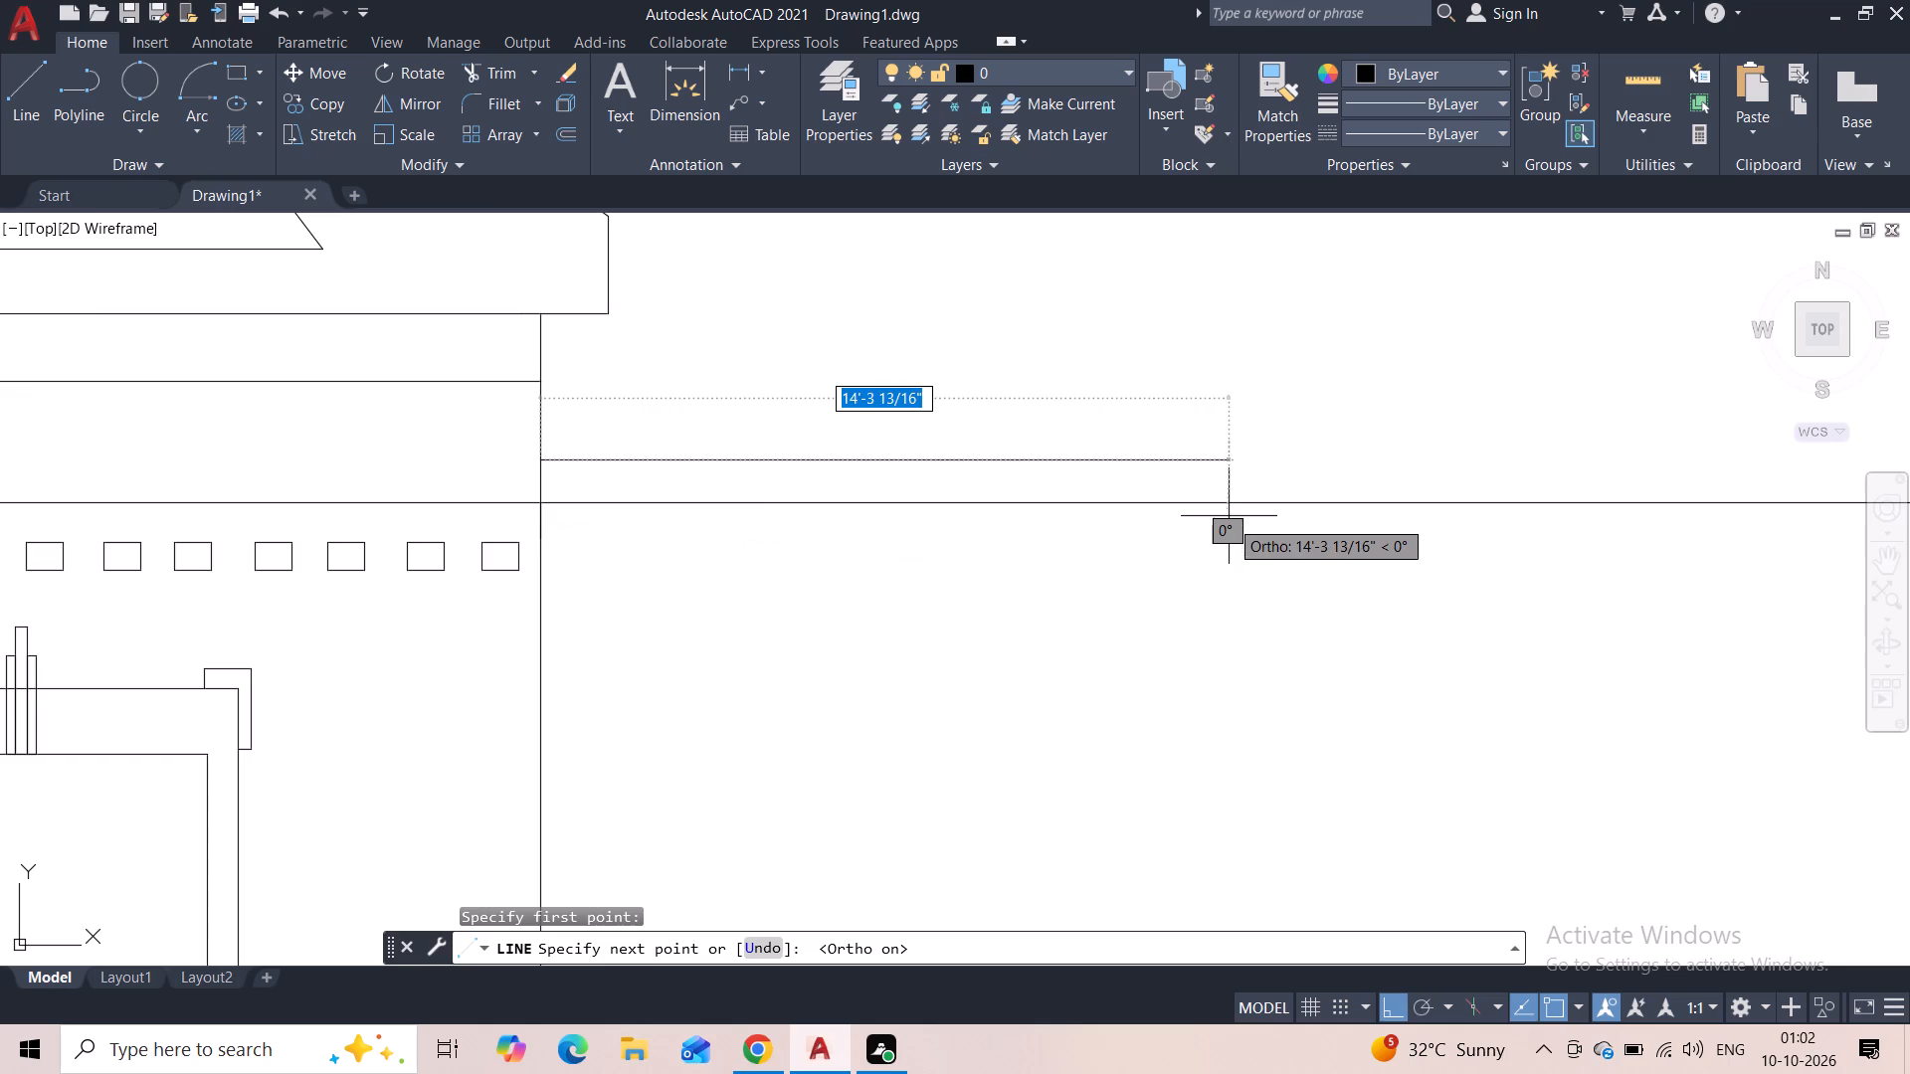
pyautogui.scroll(-4, 1234, 499)
pyautogui.scroll(2, 1427, 500)
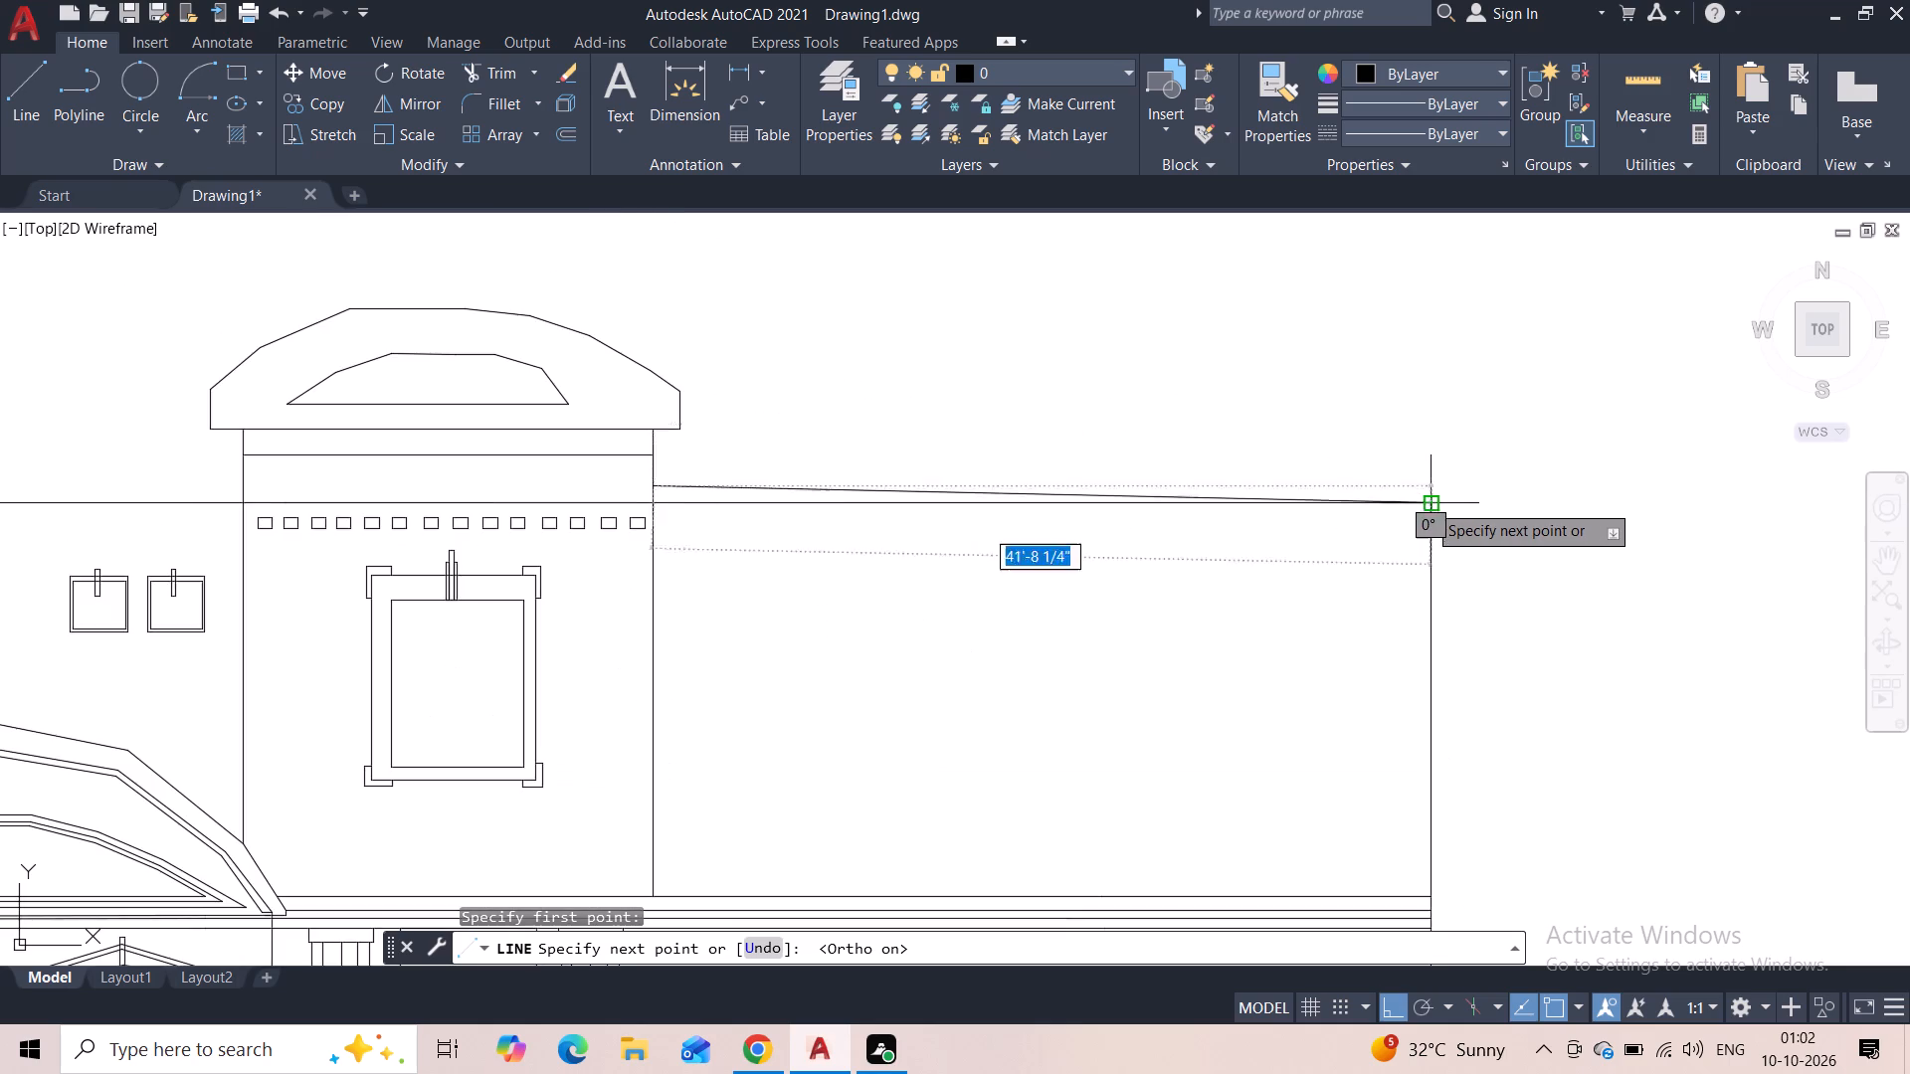
pyautogui.scroll(2, 1427, 502)
pyautogui.click(1425, 462)
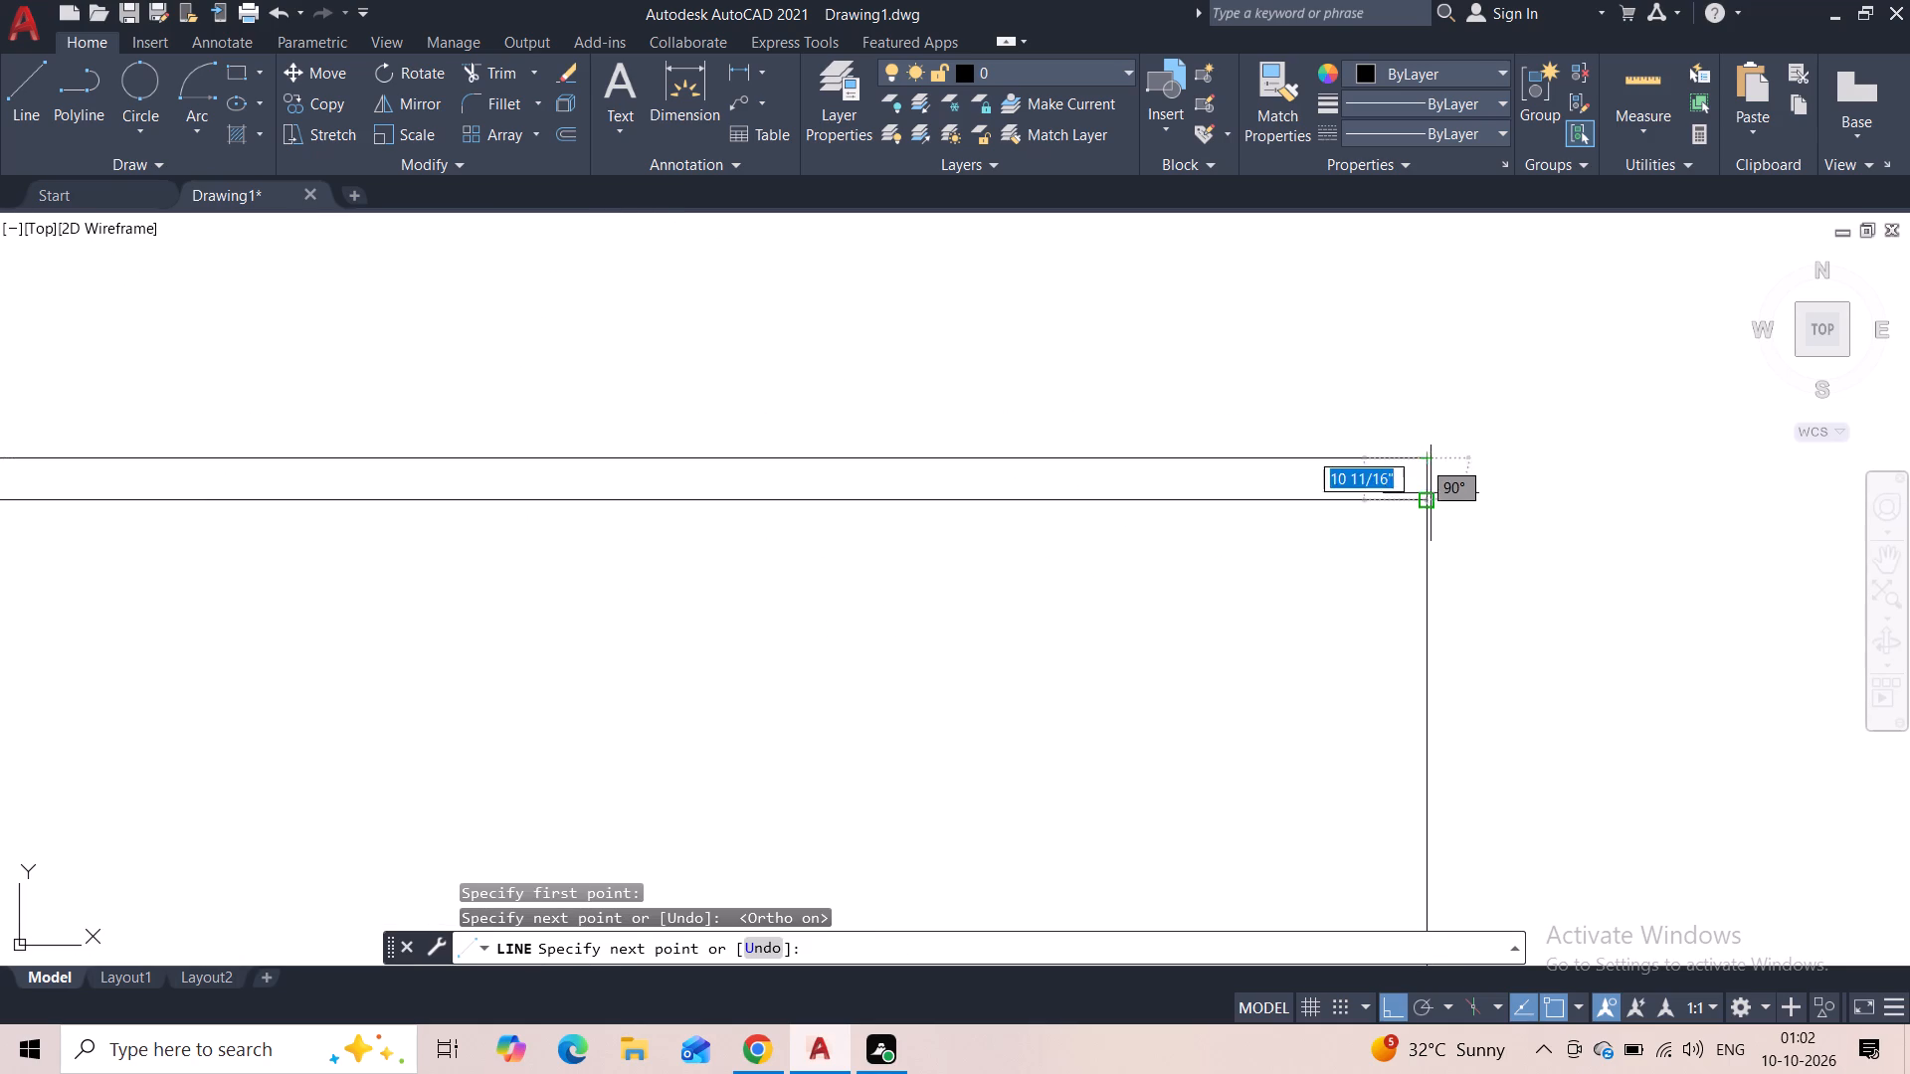
pyautogui.click(1431, 498)
pyautogui.press('Escape')
# Draw a second horizontal line closely above the first from the bay's right edge to the wing's outer end, closing down onto the first line.
pyautogui.scroll(-3, 1382, 442)
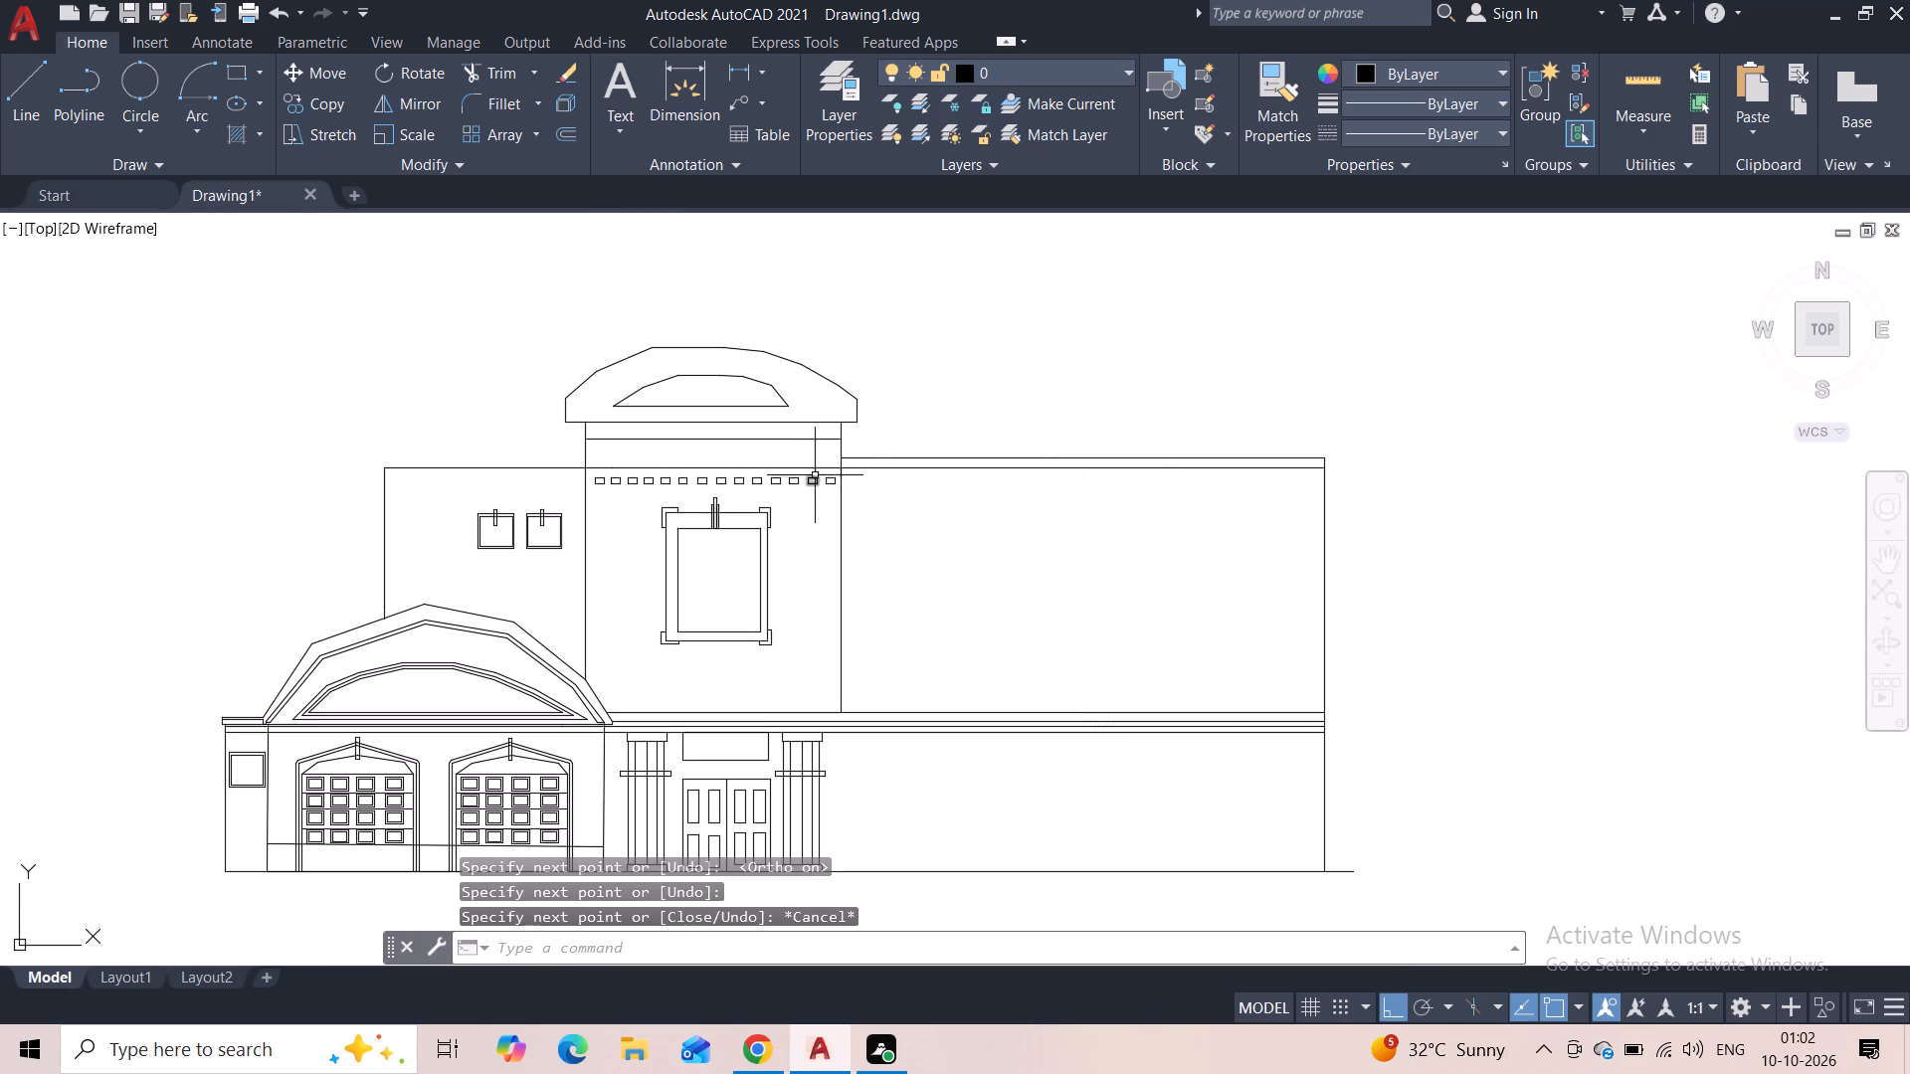
pyautogui.scroll(3, 886, 463)
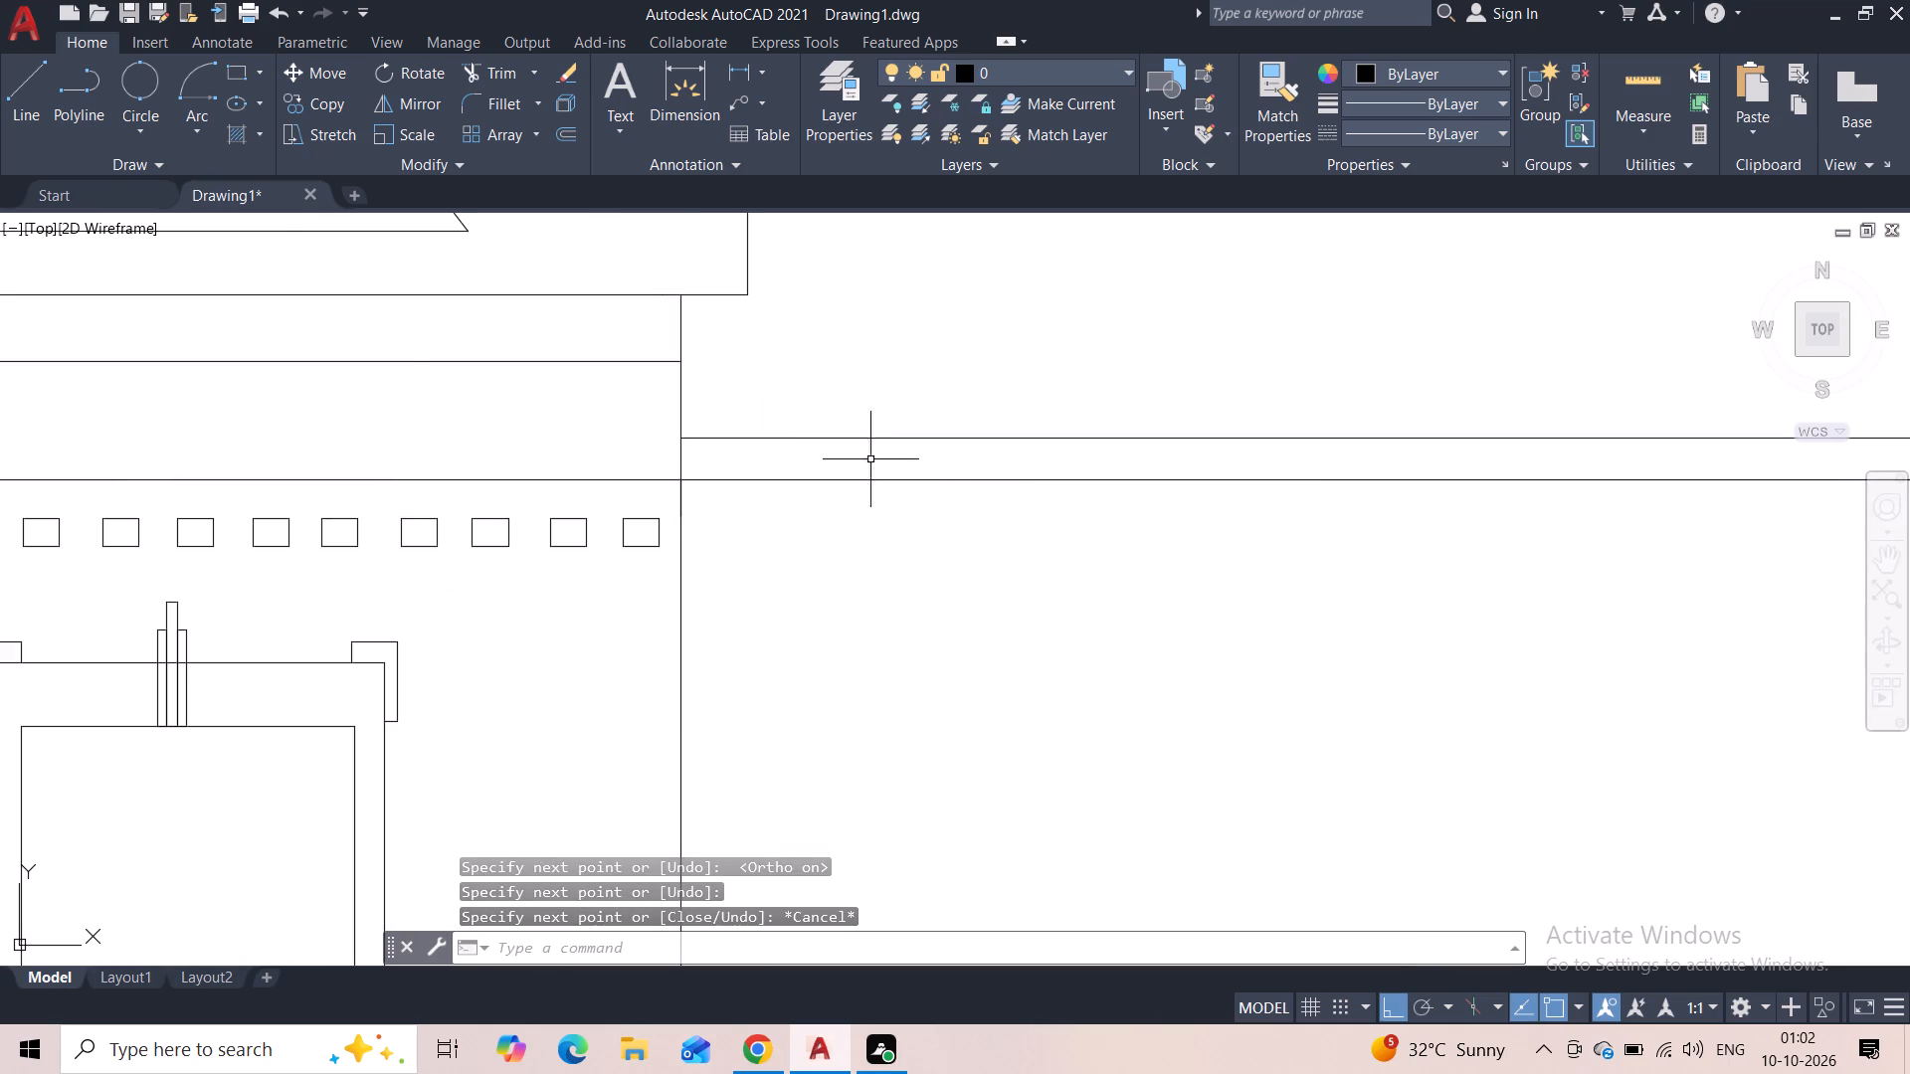
pyautogui.click(34, 81)
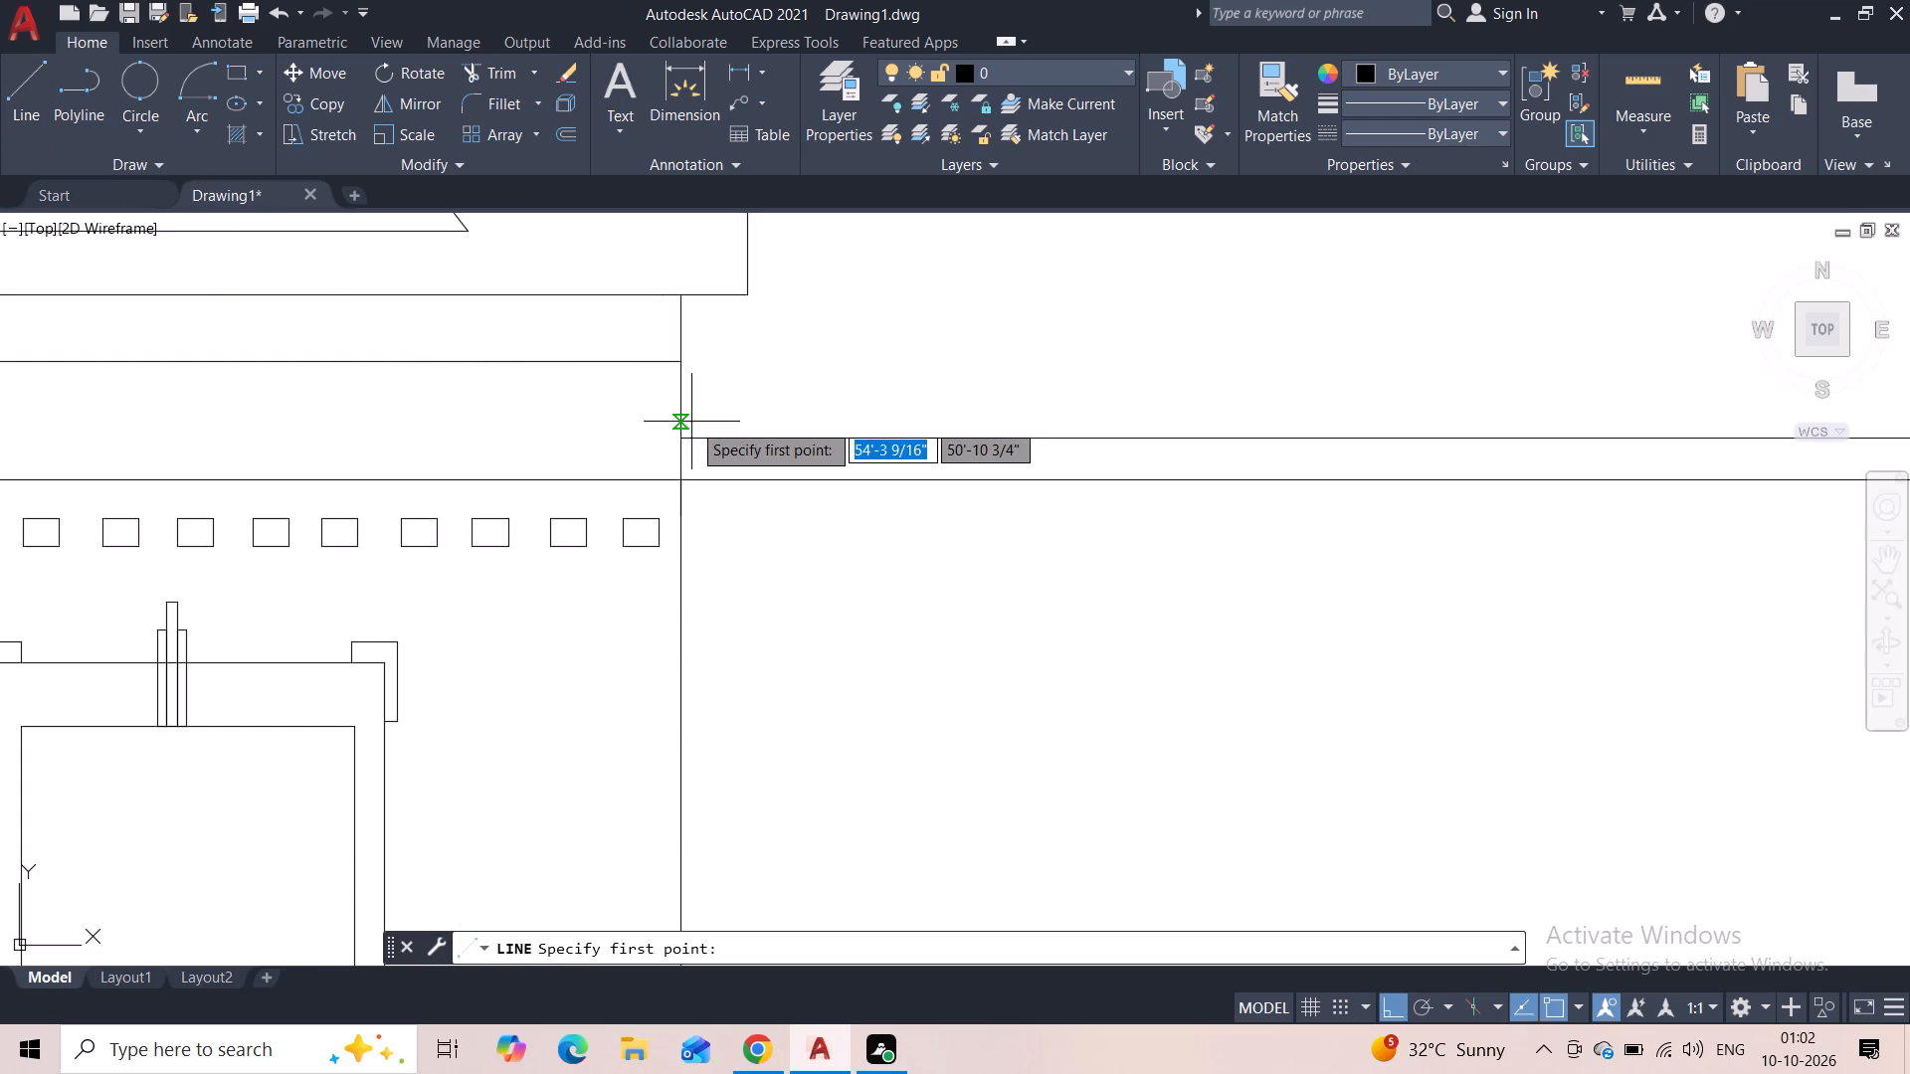
pyautogui.click(683, 422)
pyautogui.moveTo(1106, 415); pyautogui.dragTo(491, 418, button='middle')
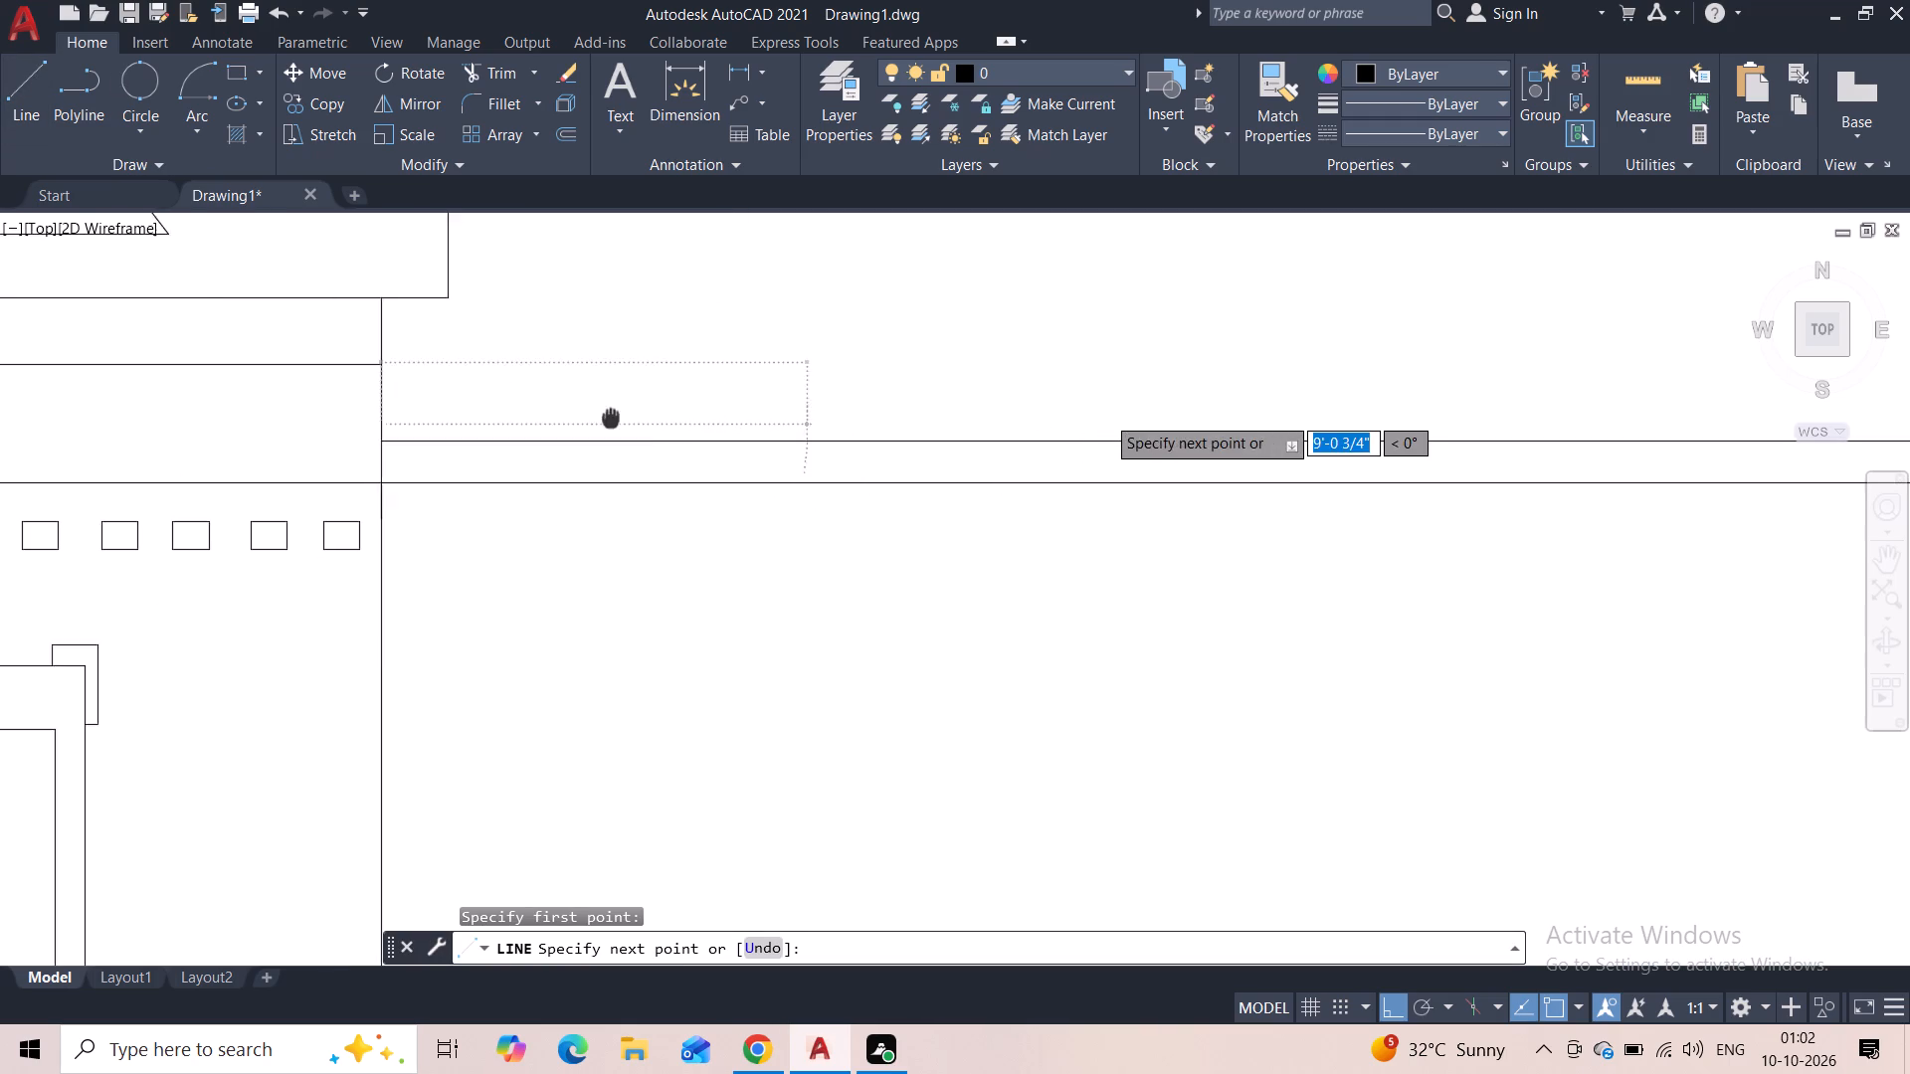
pyautogui.moveTo(491, 418); pyautogui.dragTo(268, 397, button='middle')
pyautogui.moveTo(1432, 382); pyautogui.dragTo(845, 387, button='middle')
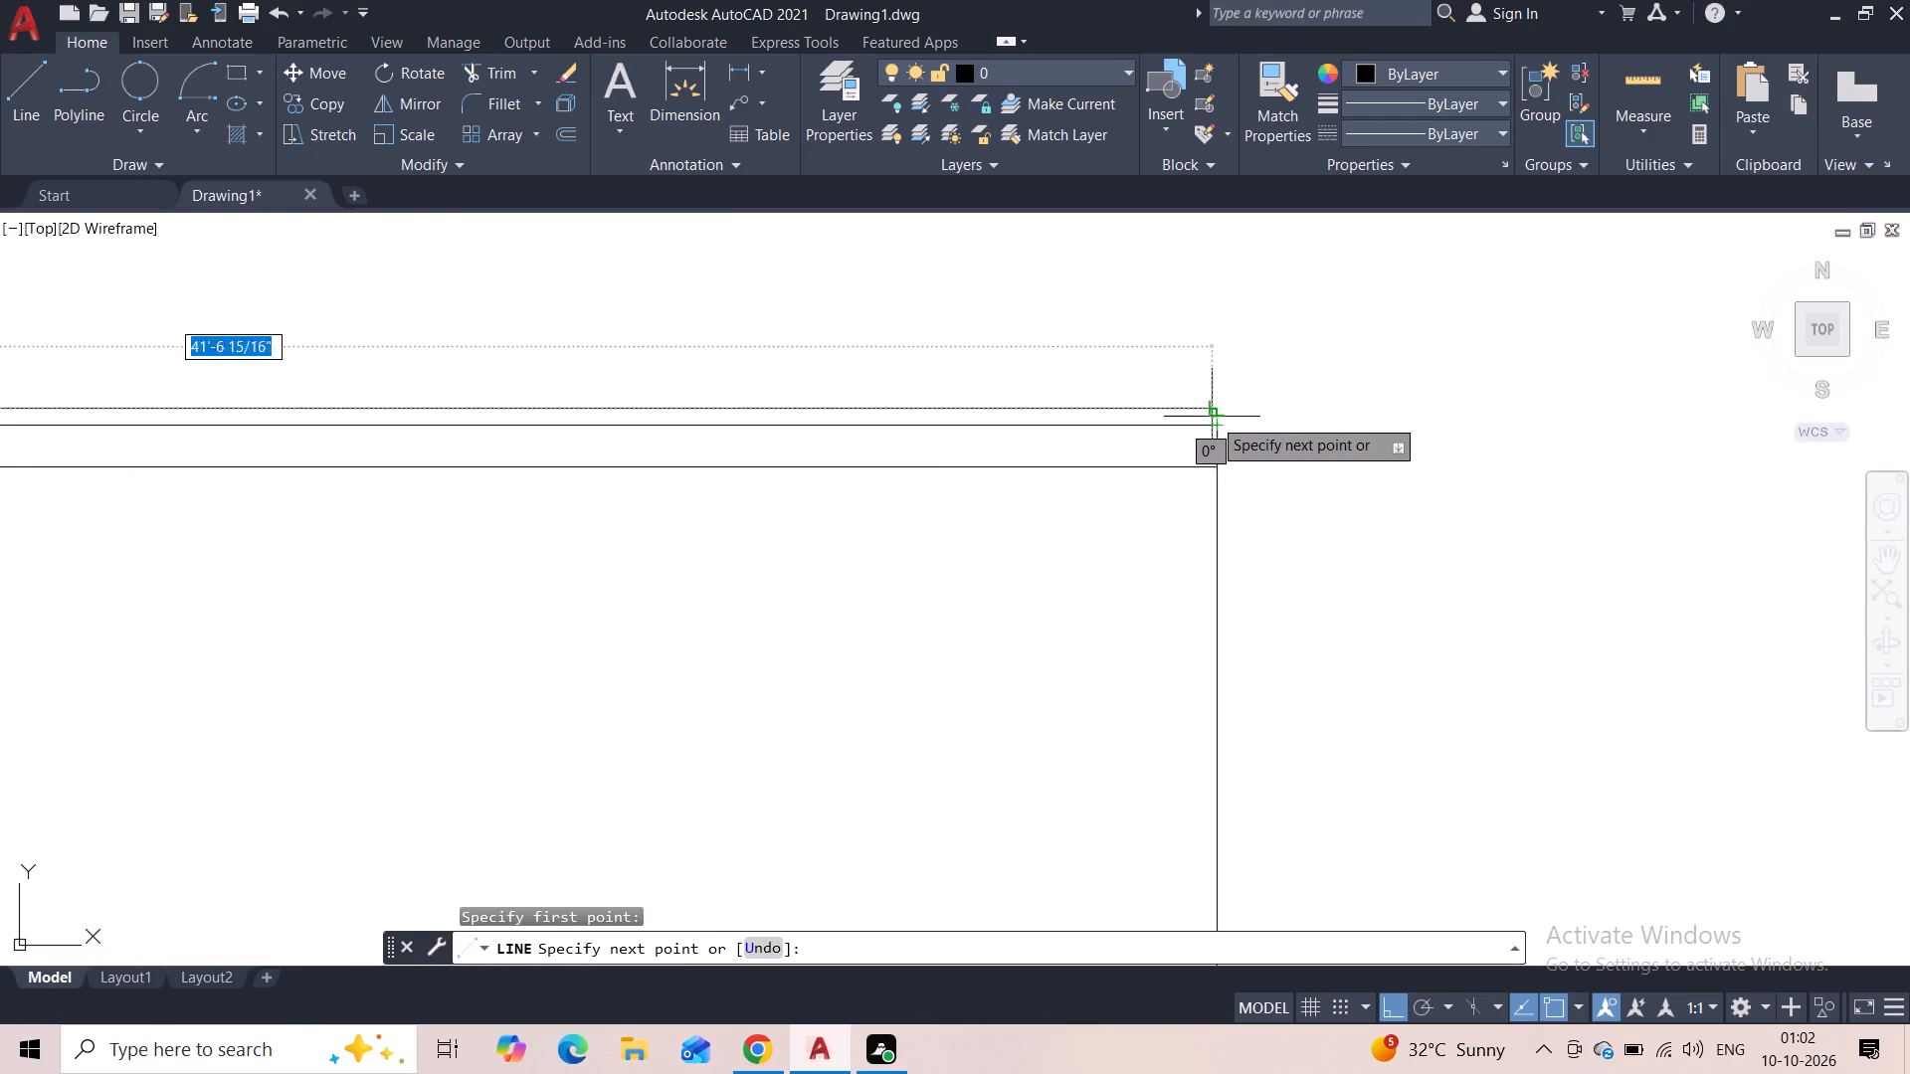
pyautogui.click(1212, 413)
pyautogui.click(1212, 427)
pyautogui.press('Escape')
# Draw a line about 41'-8" long from the bay band line's right end across the right wing, closing down to the line pair's outer end.
pyautogui.scroll(-3, 1140, 400)
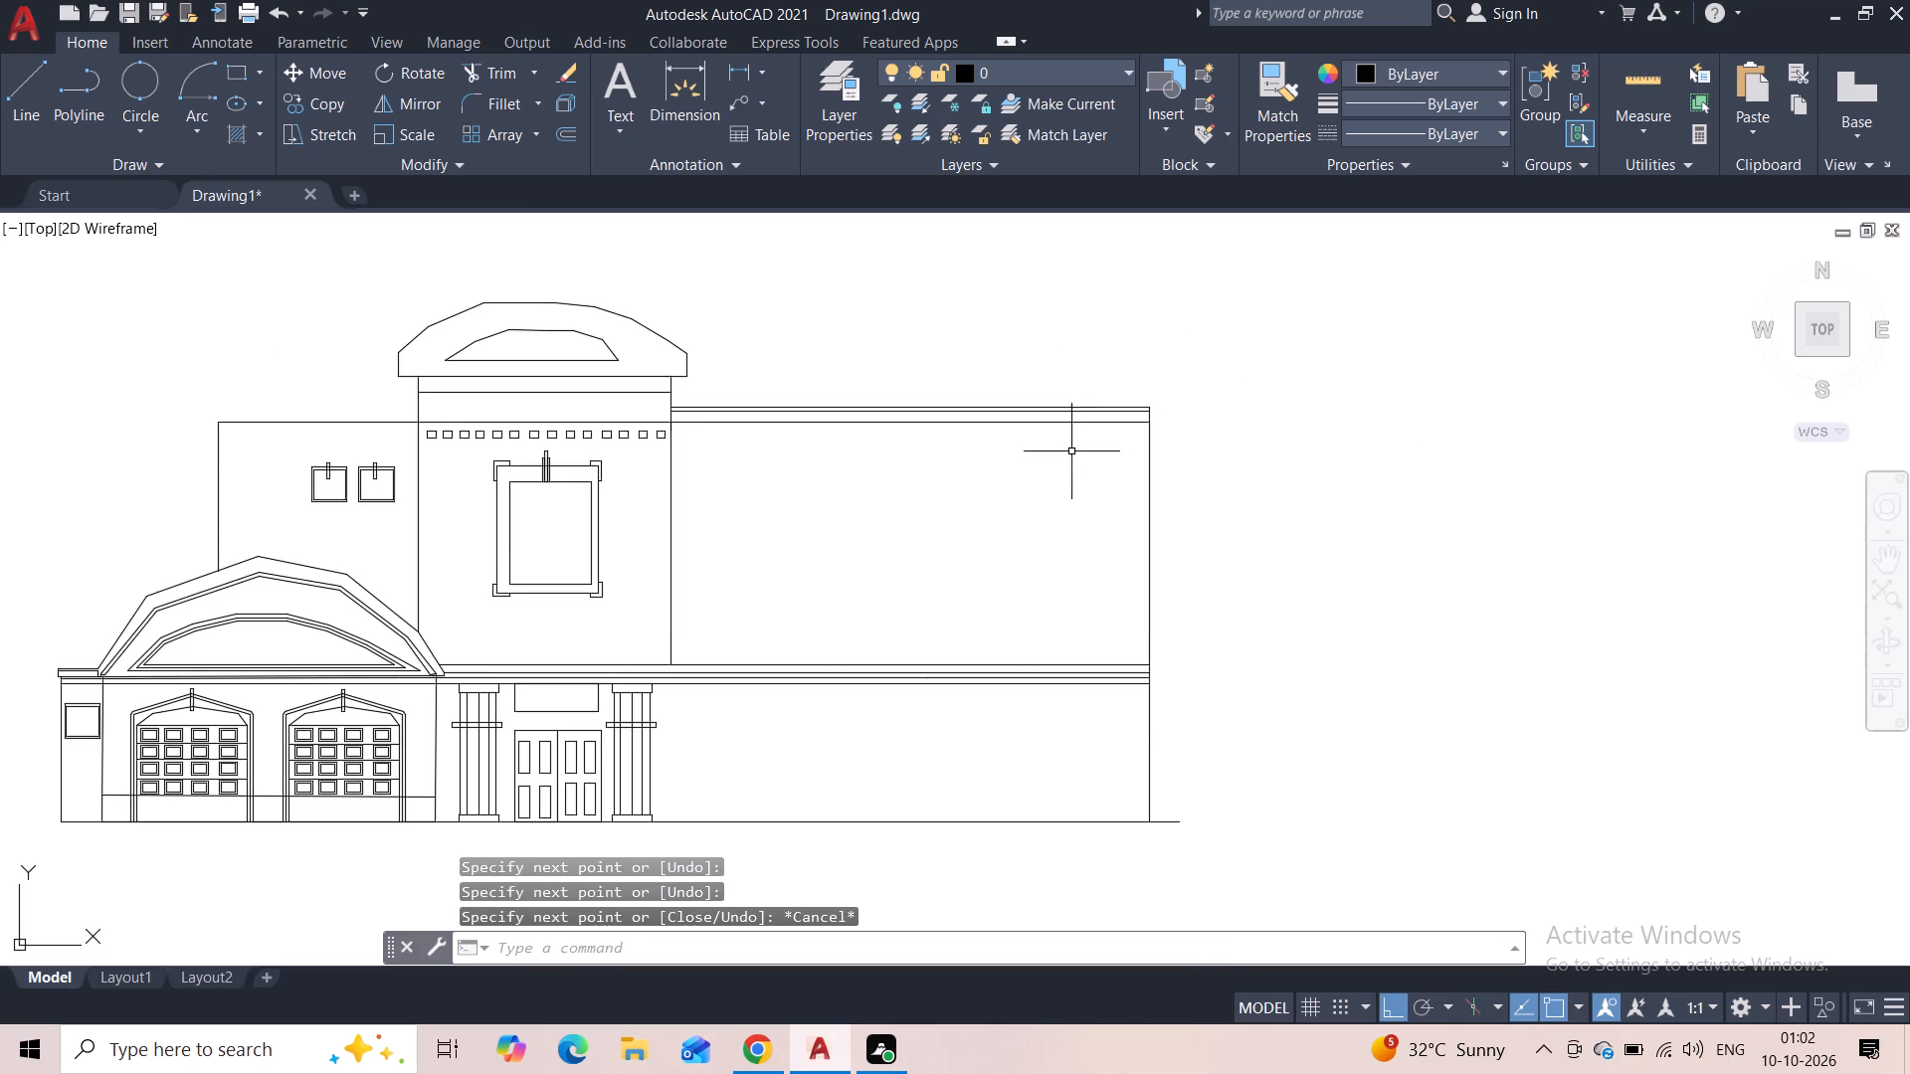
pyautogui.moveTo(981, 506); pyautogui.dragTo(1146, 610, button='middle')
pyautogui.scroll(3, 917, 511)
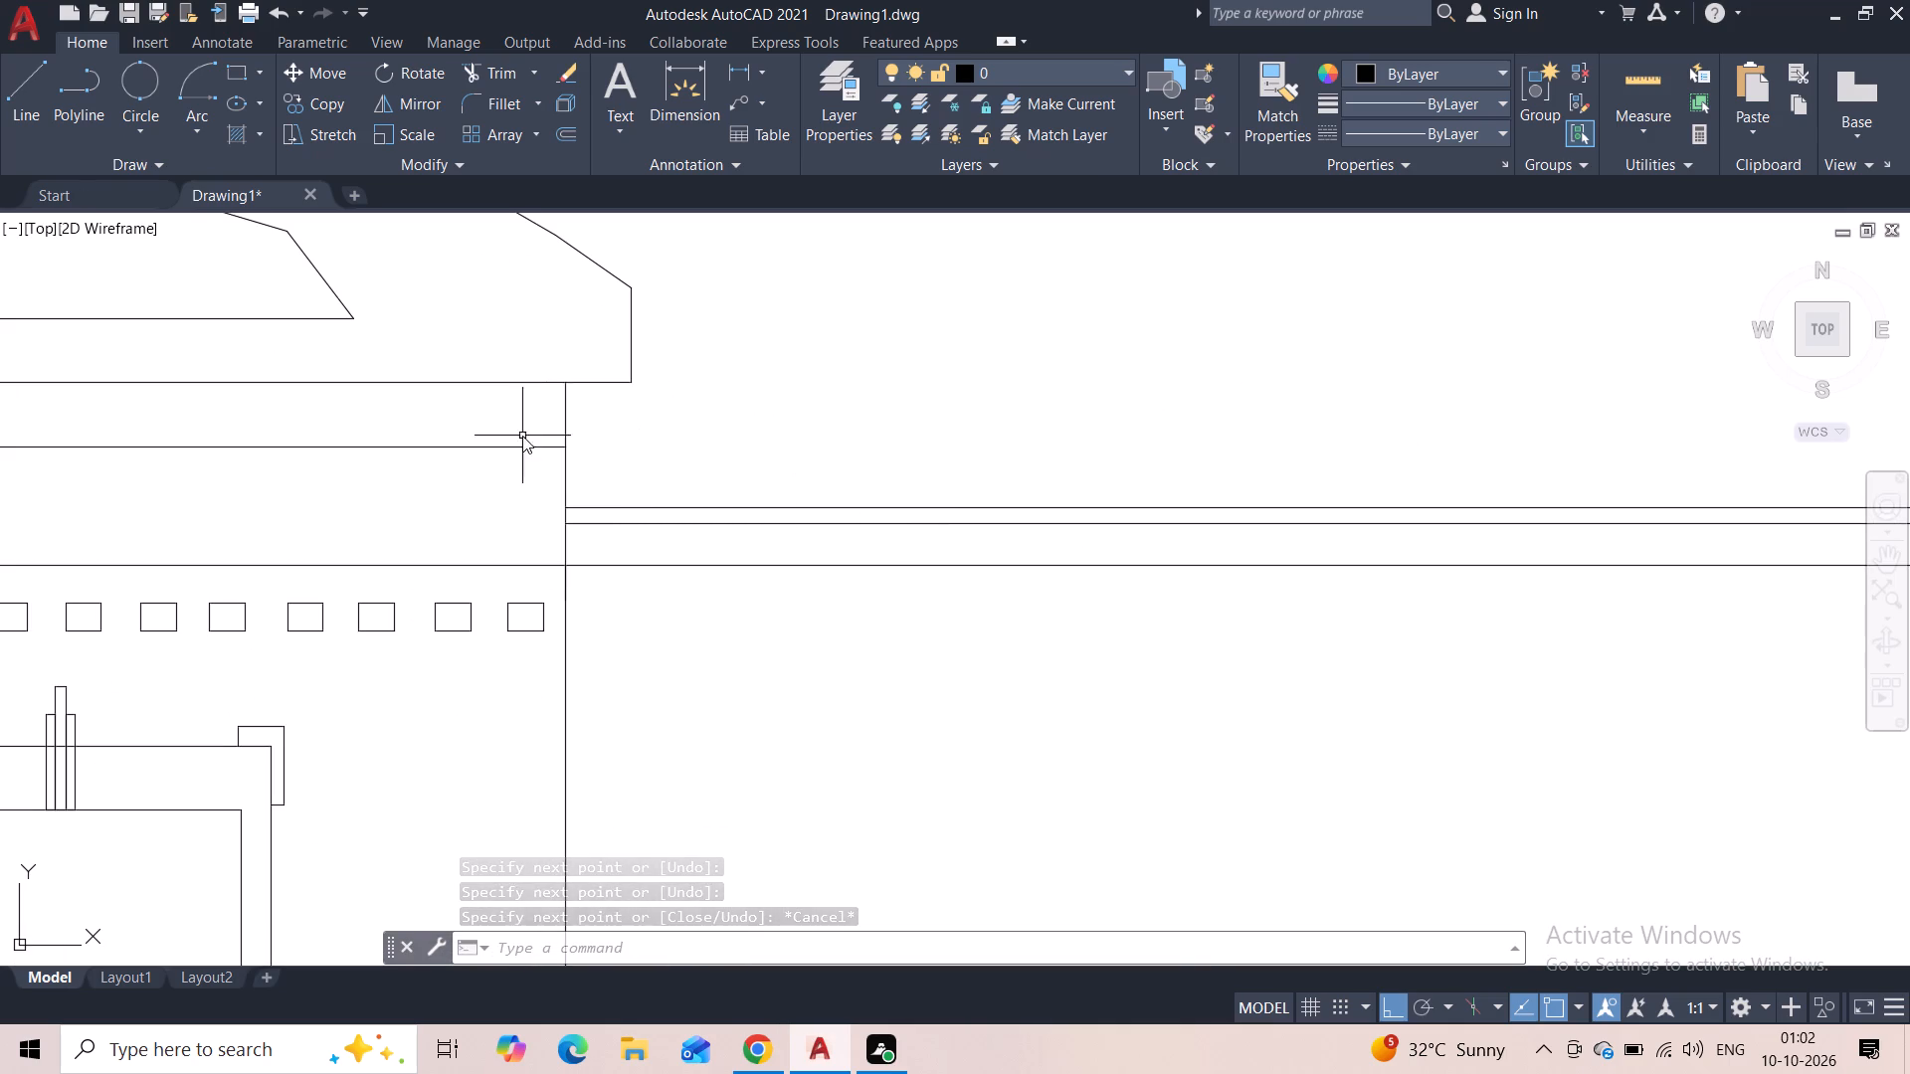
pyautogui.click(34, 123)
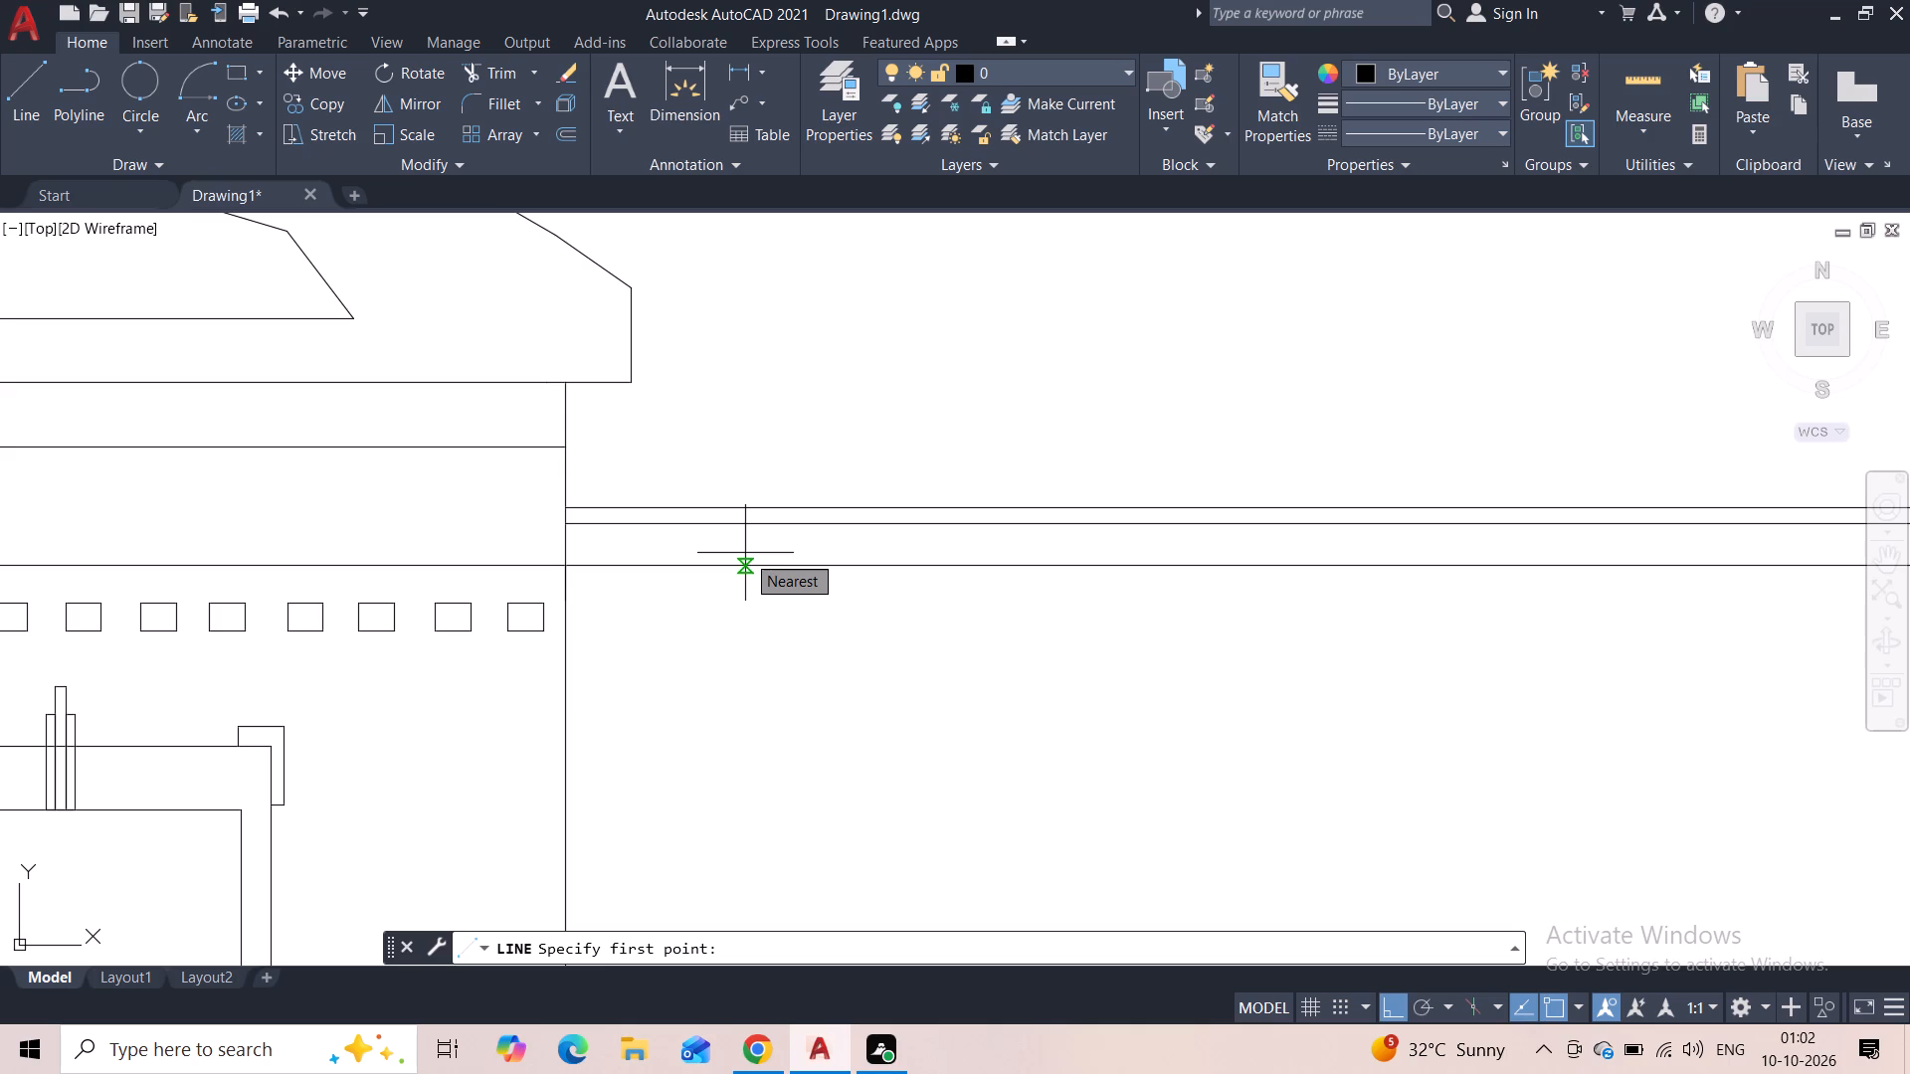
pyautogui.click(565, 450)
pyautogui.moveTo(796, 462); pyautogui.dragTo(389, 479, button='middle')
pyautogui.scroll(-2, 613, 448)
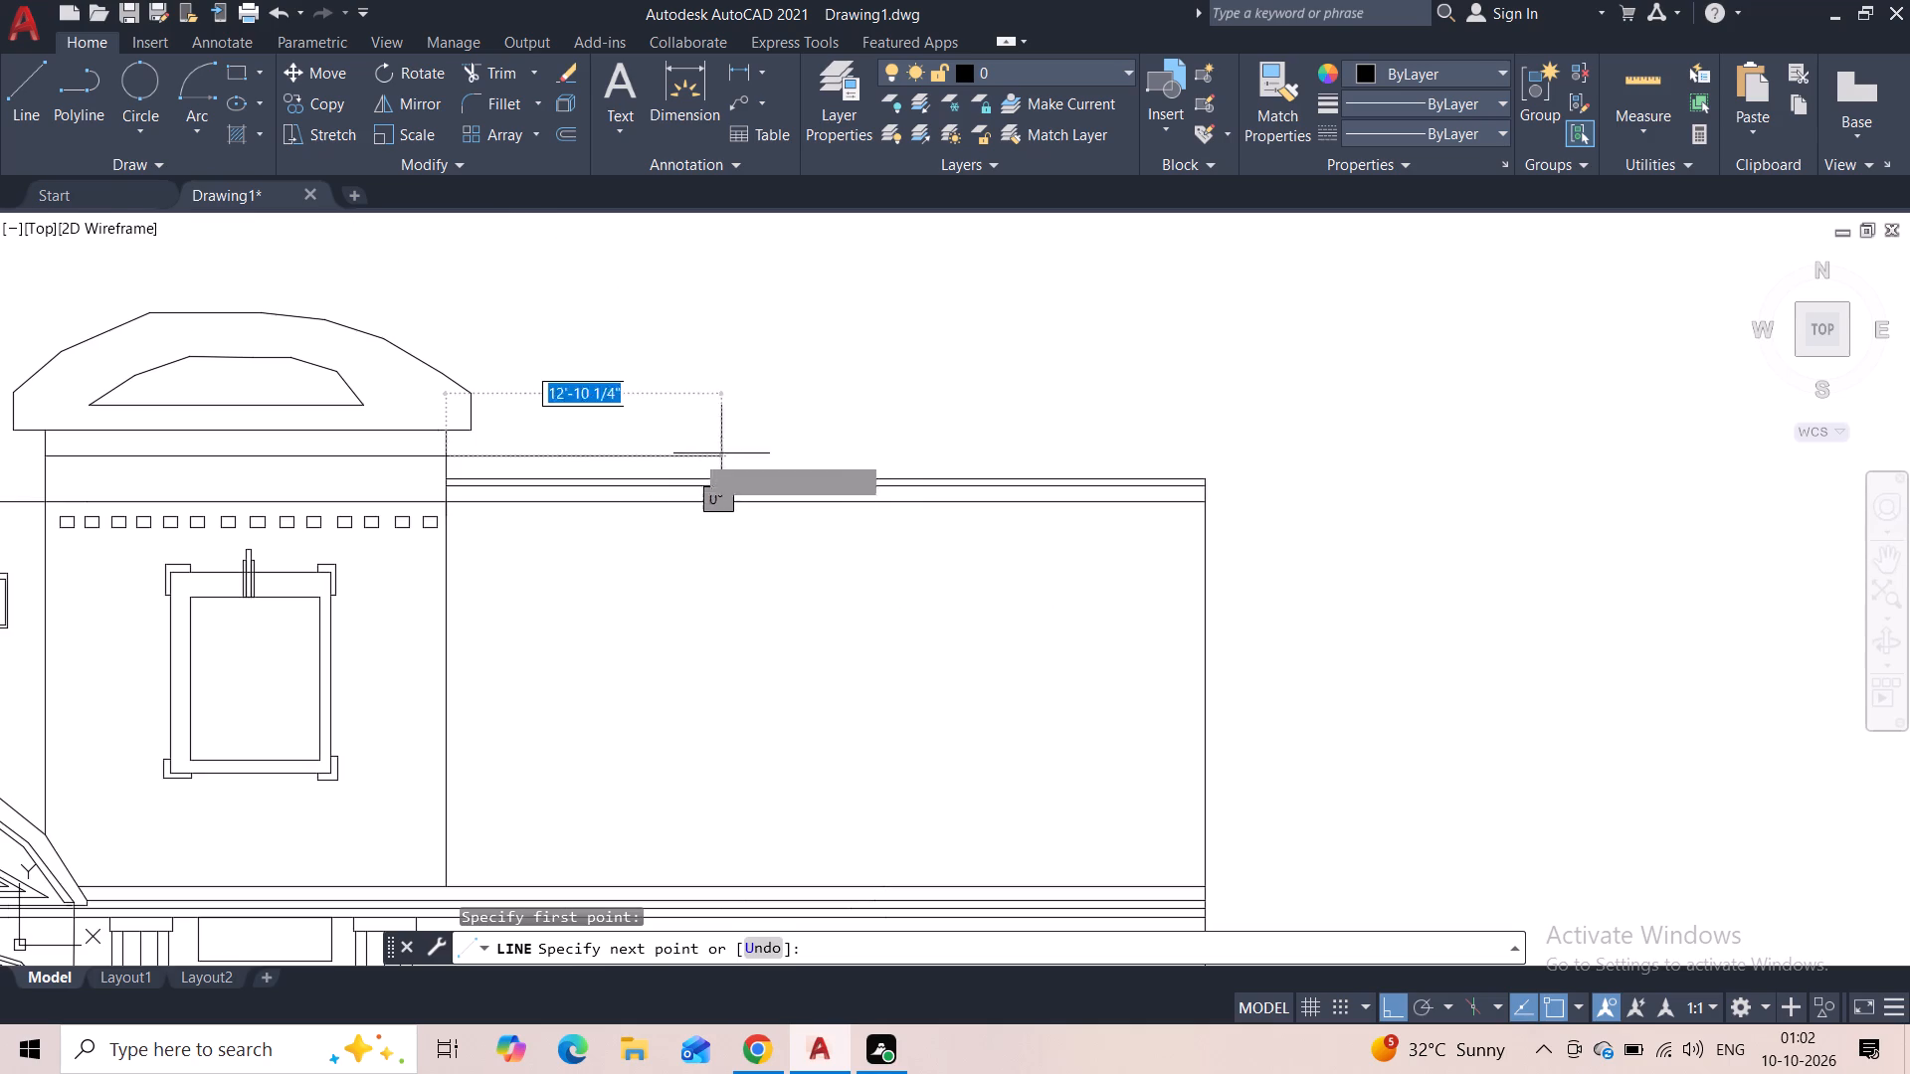
pyautogui.scroll(3, 1188, 451)
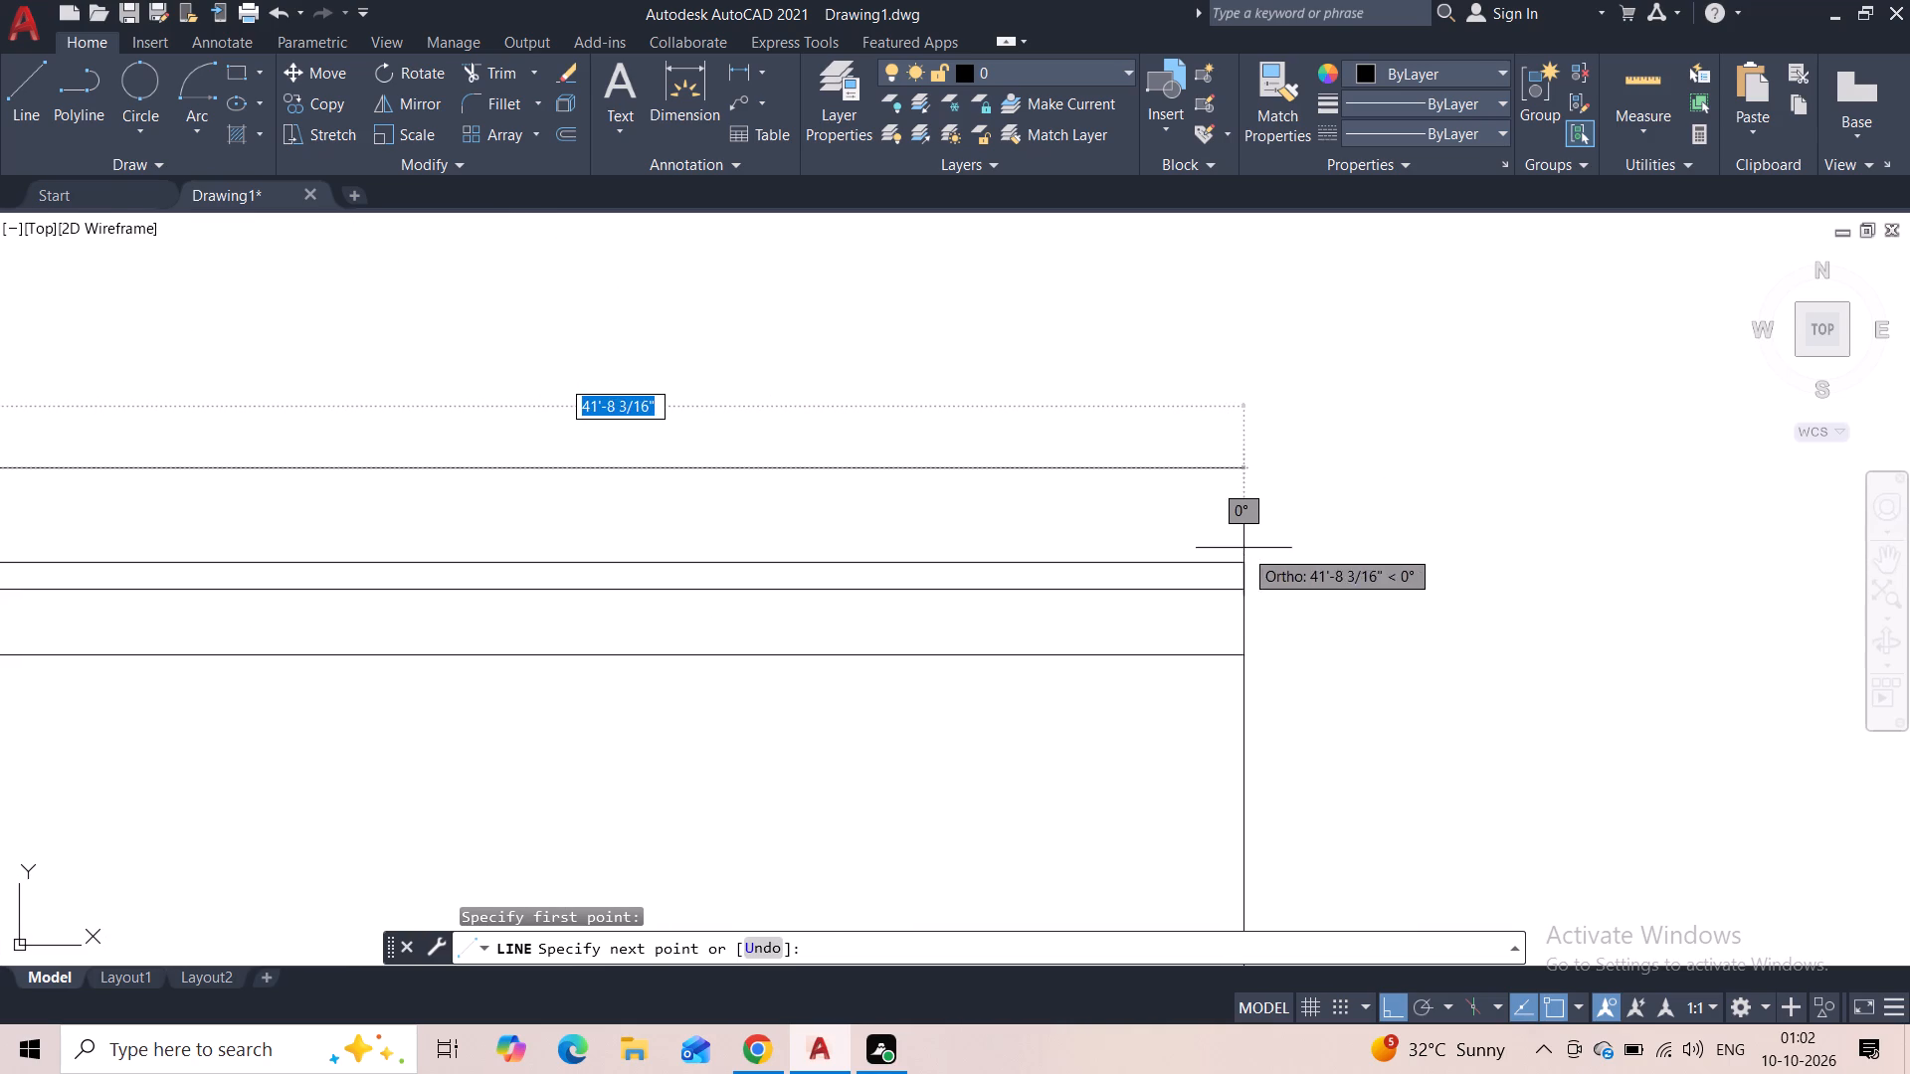
pyautogui.click(1245, 471)
pyautogui.click(1238, 556)
pyautogui.press('Escape')
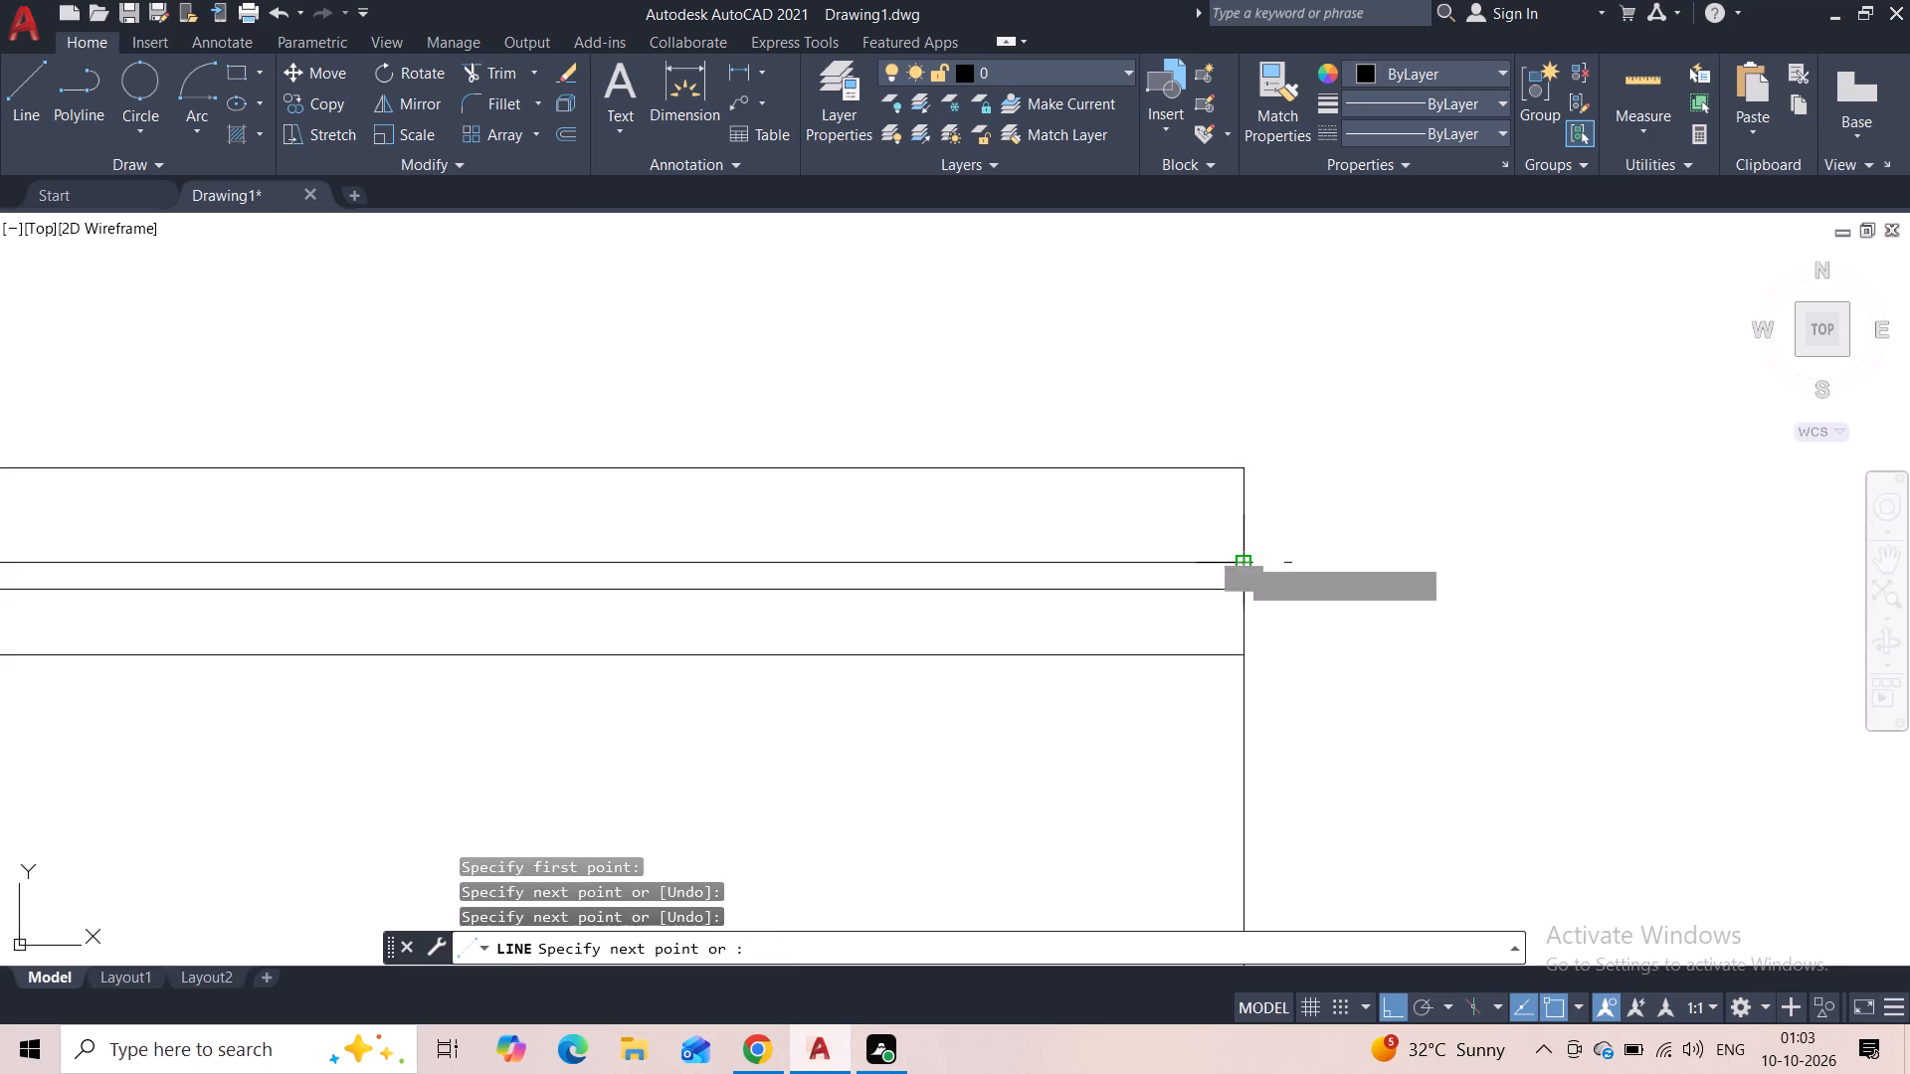
# Draw a horizontal line about 41'-8" long just below the right wing's uppermost line, from the bay's right edge to the wing's outer edge.
pyautogui.scroll(-2, 1041, 415)
pyautogui.moveTo(985, 437); pyautogui.dragTo(1319, 421, button='middle')
pyautogui.scroll(-1, 1034, 424)
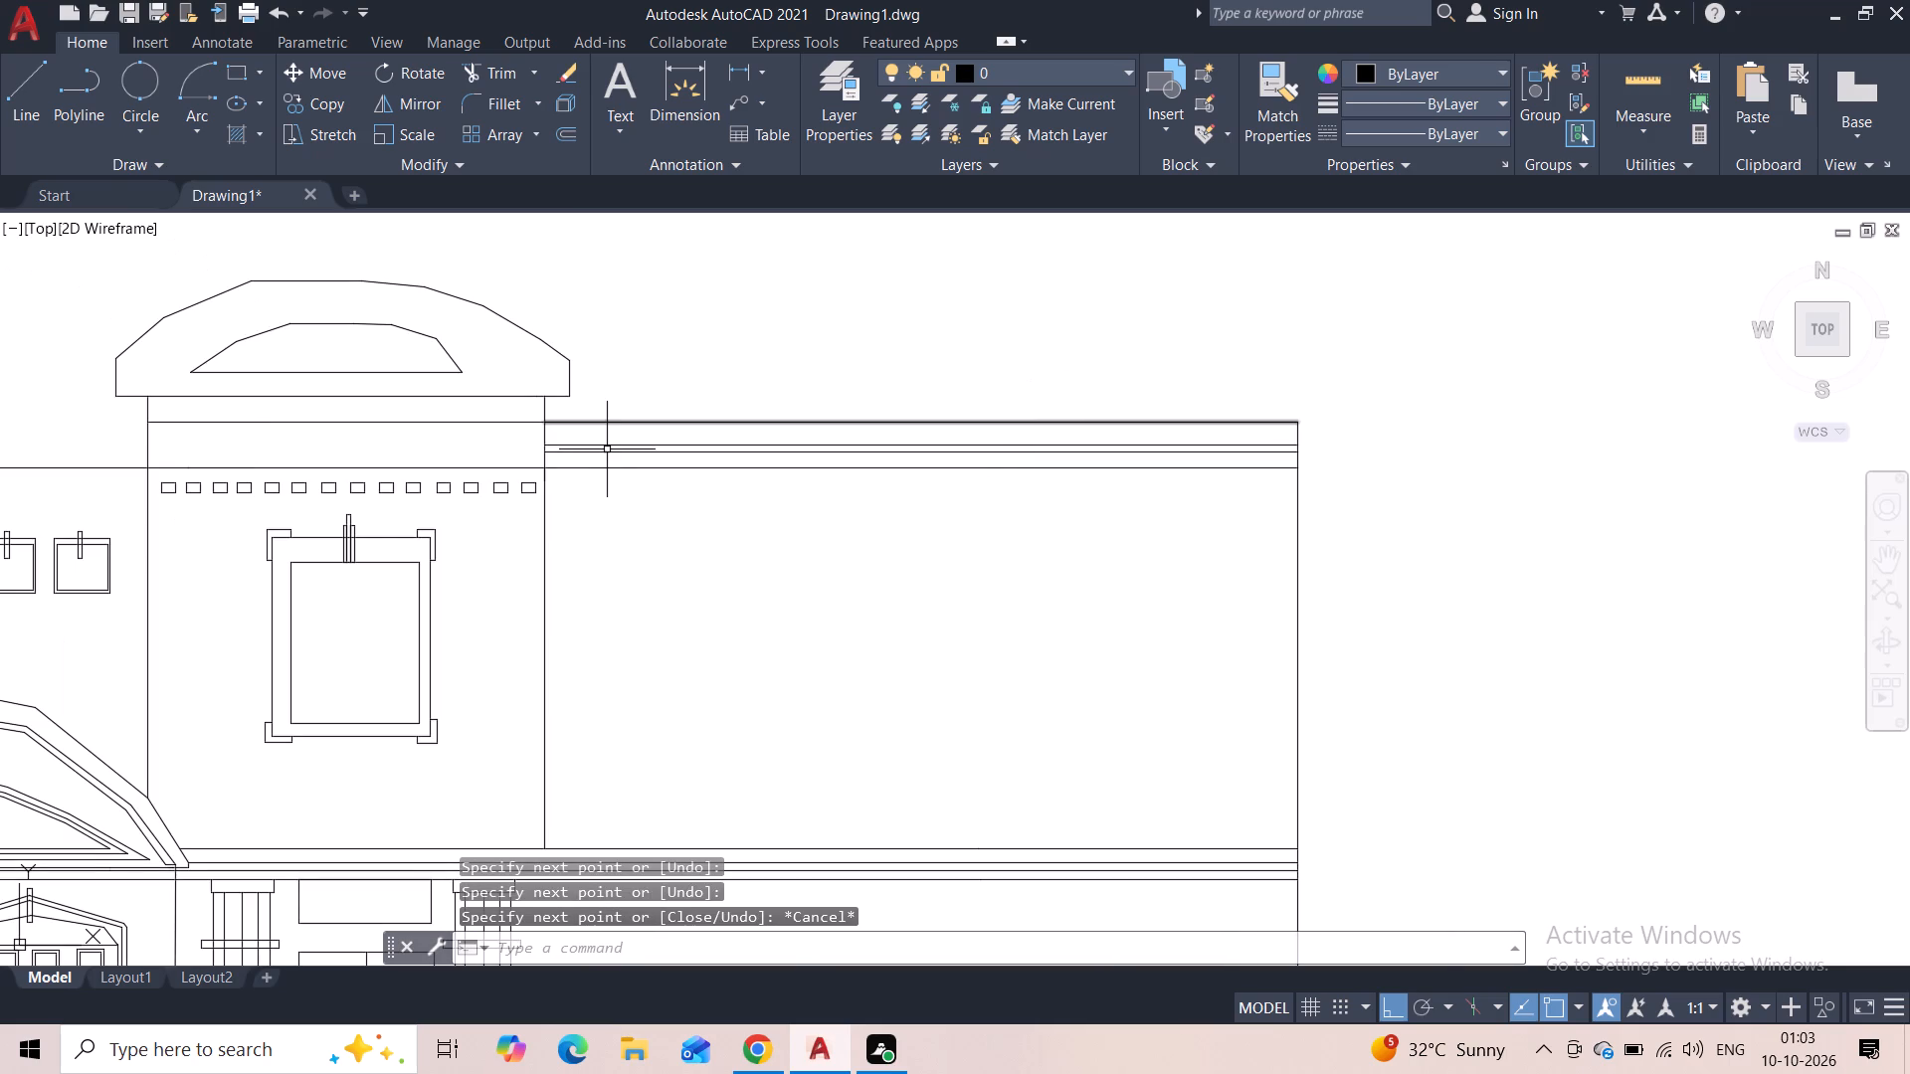
pyautogui.scroll(3, 603, 457)
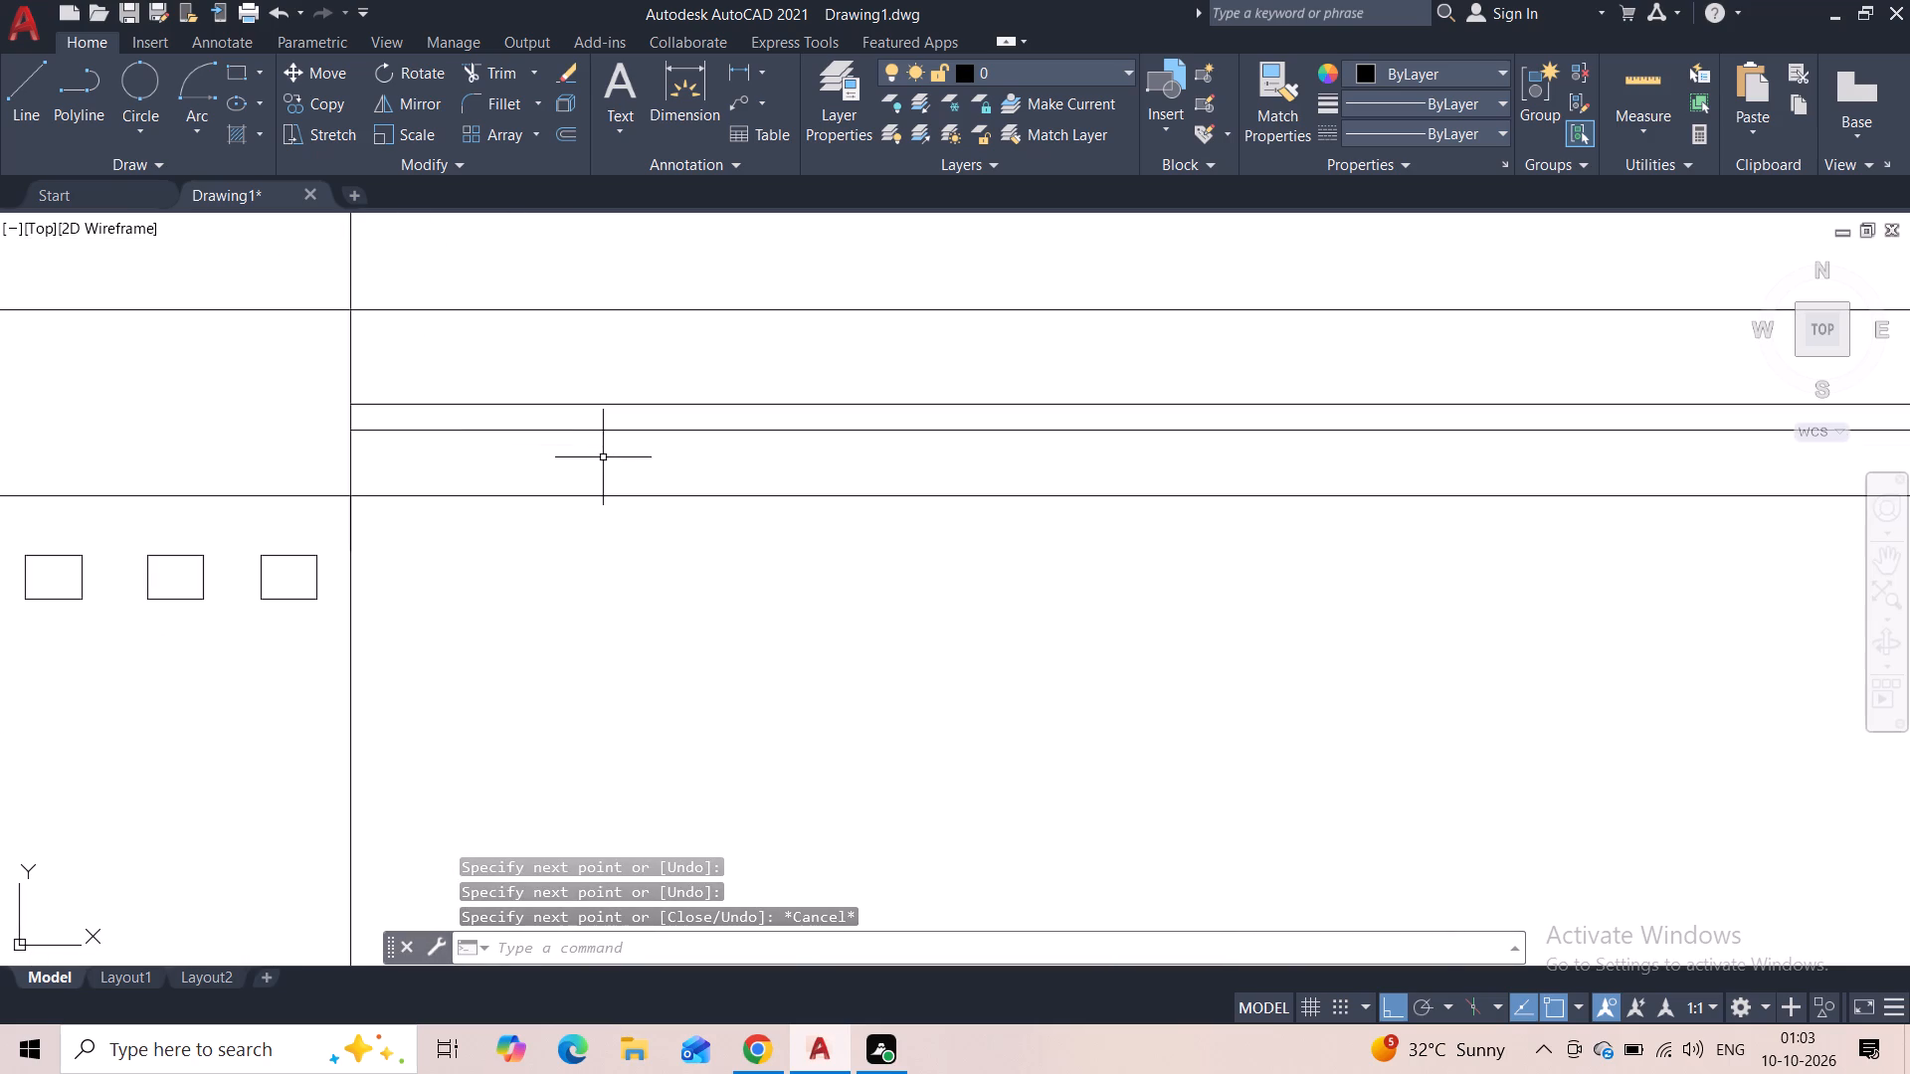
pyautogui.click(23, 101)
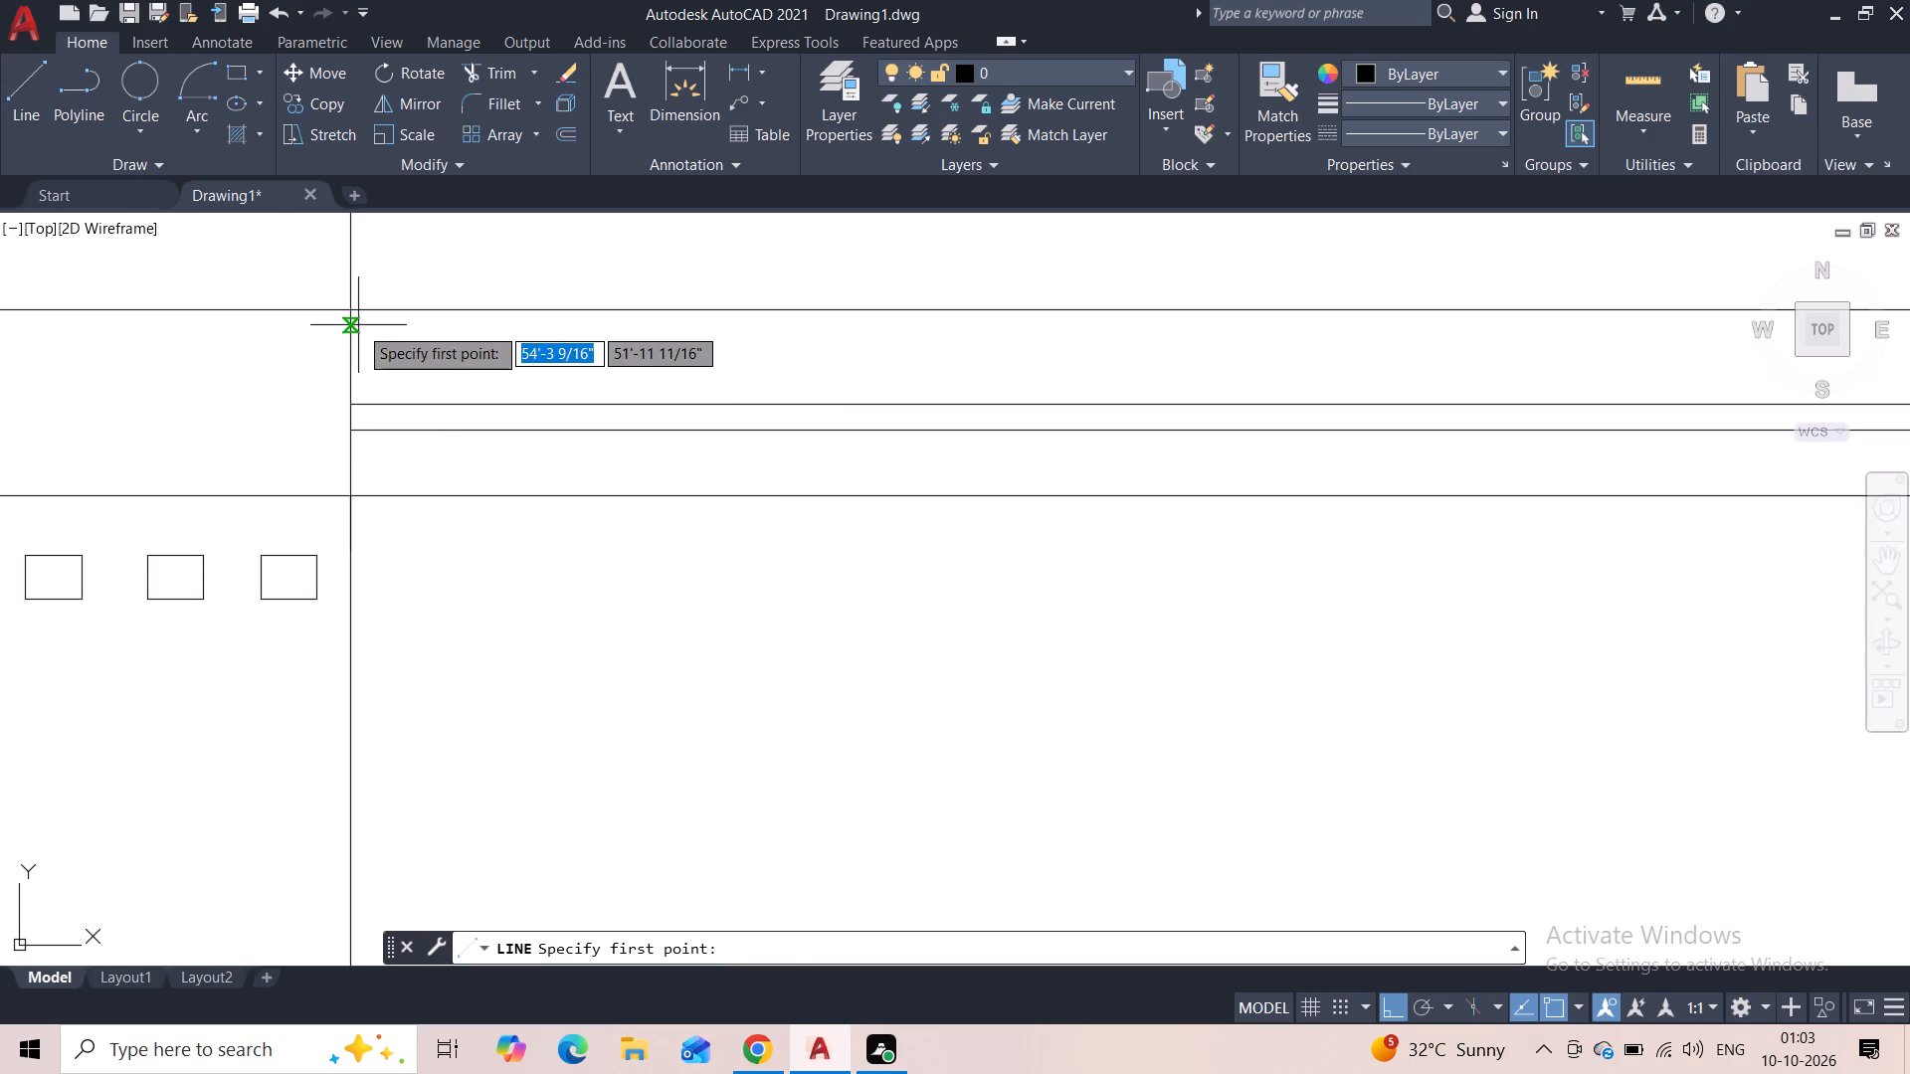
pyautogui.click(353, 325)
pyautogui.moveTo(718, 335); pyautogui.dragTo(223, 380, button='middle')
pyautogui.scroll(-2, 520, 415)
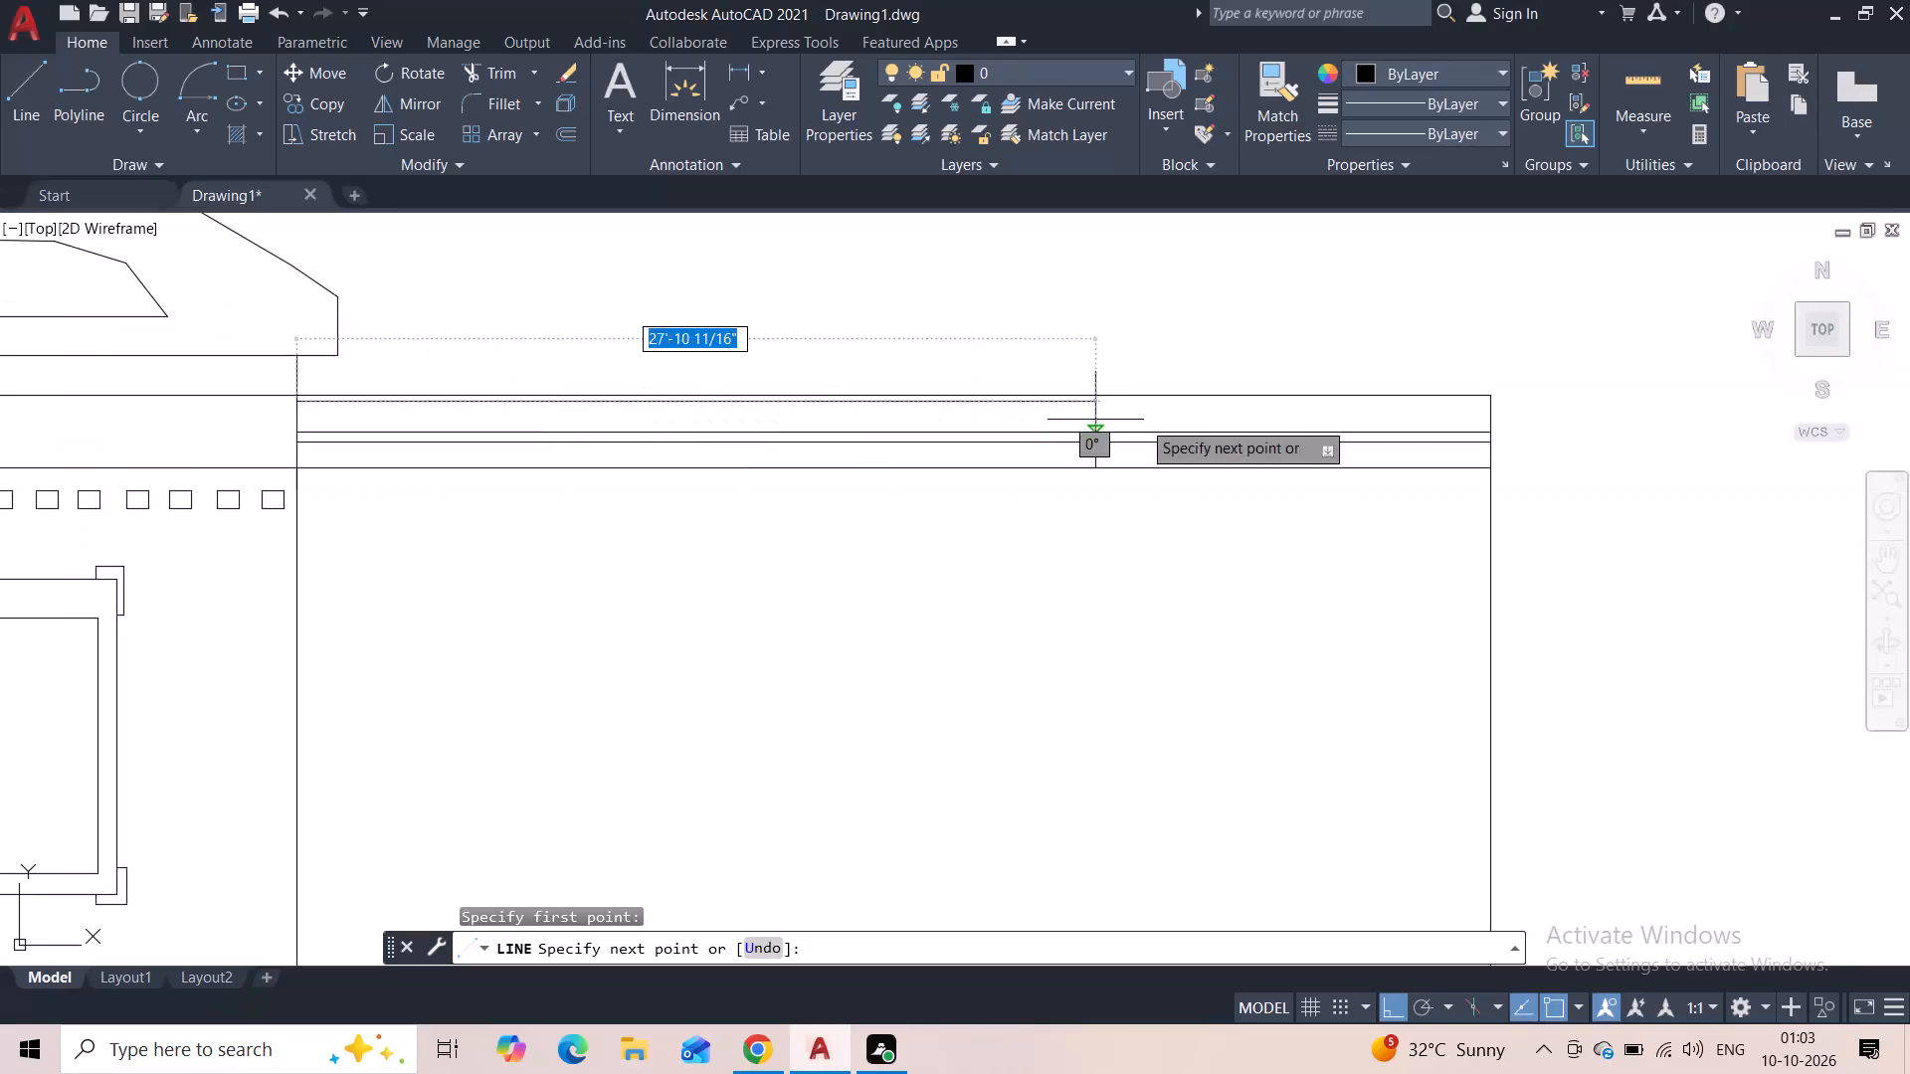
pyautogui.click(1493, 406)
pyautogui.press('Escape')
# Draw the left wing's roof outline horizontally from the bay roof's lower left vertex, then, with Ortho off, sloping down to the wing's upper left corner.
pyautogui.scroll(-3, 1343, 375)
pyautogui.scroll(2, 1192, 389)
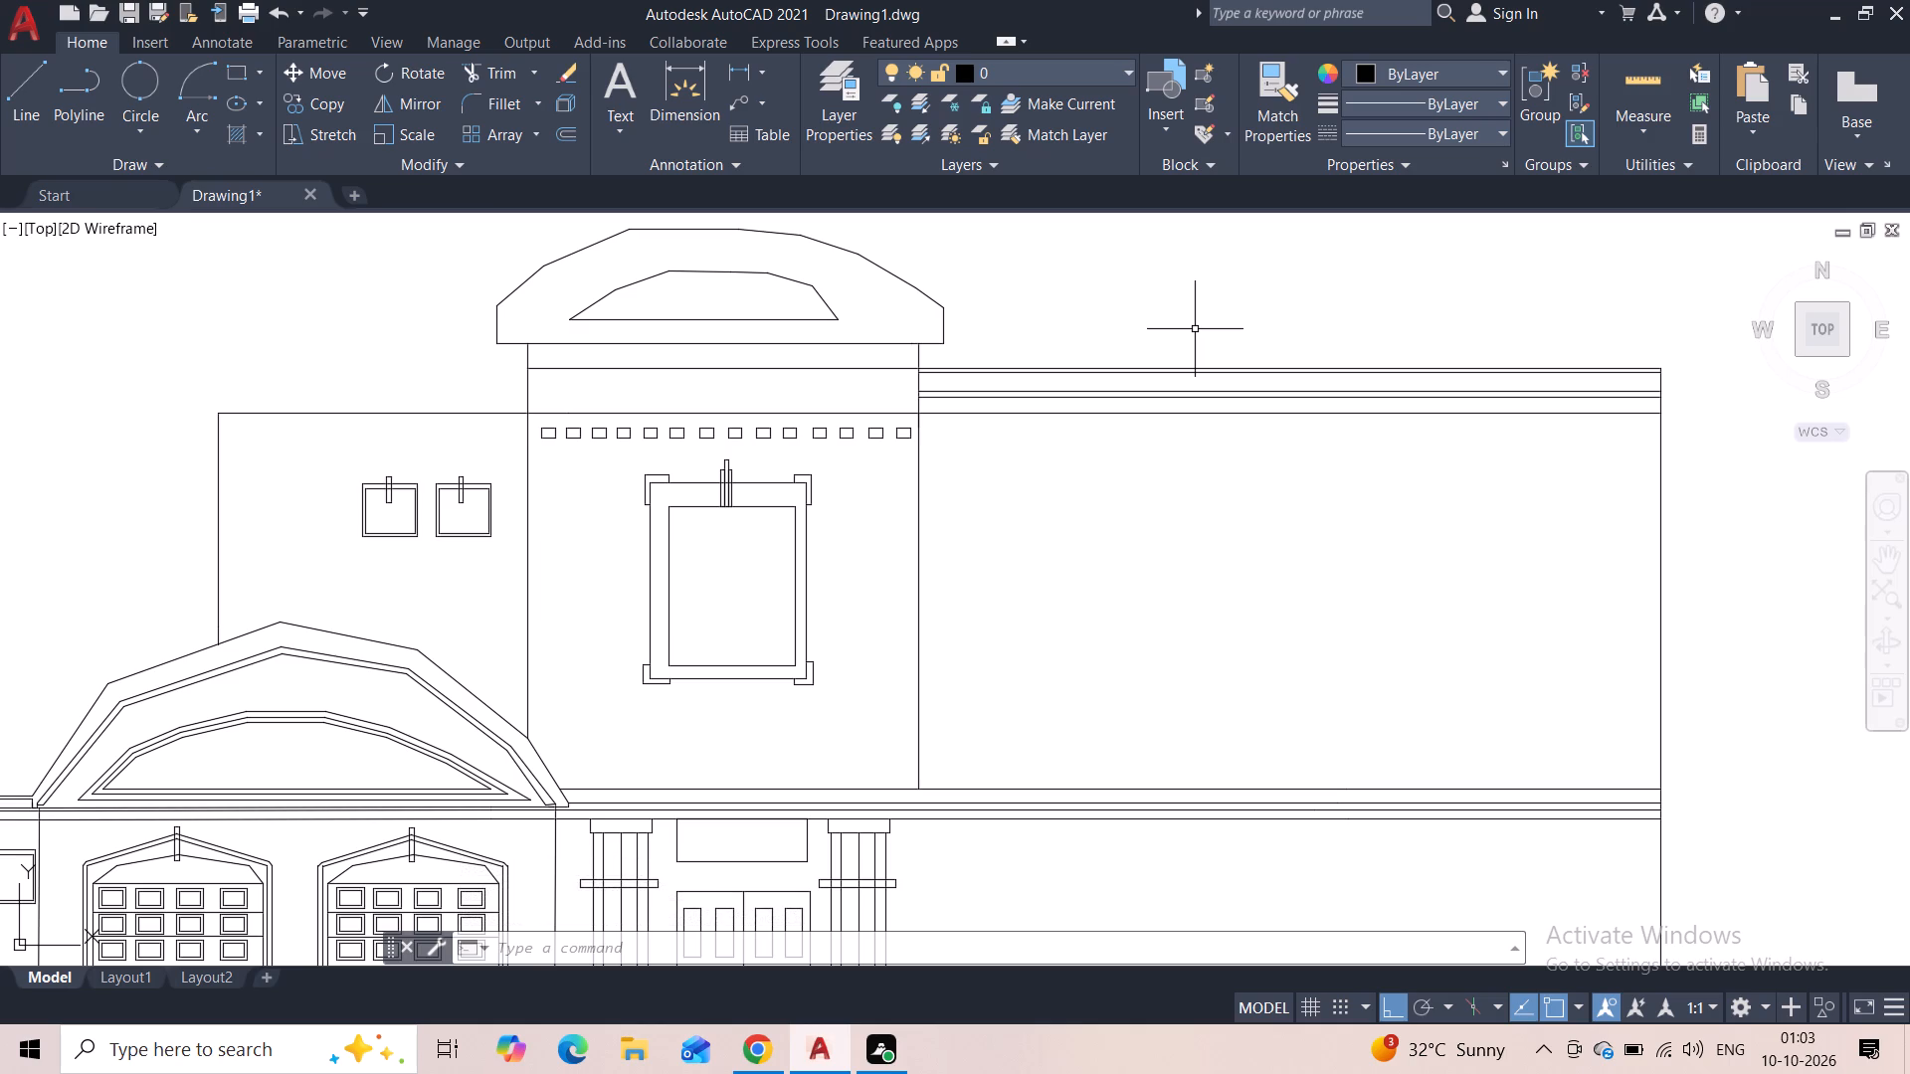
pyautogui.click(40, 84)
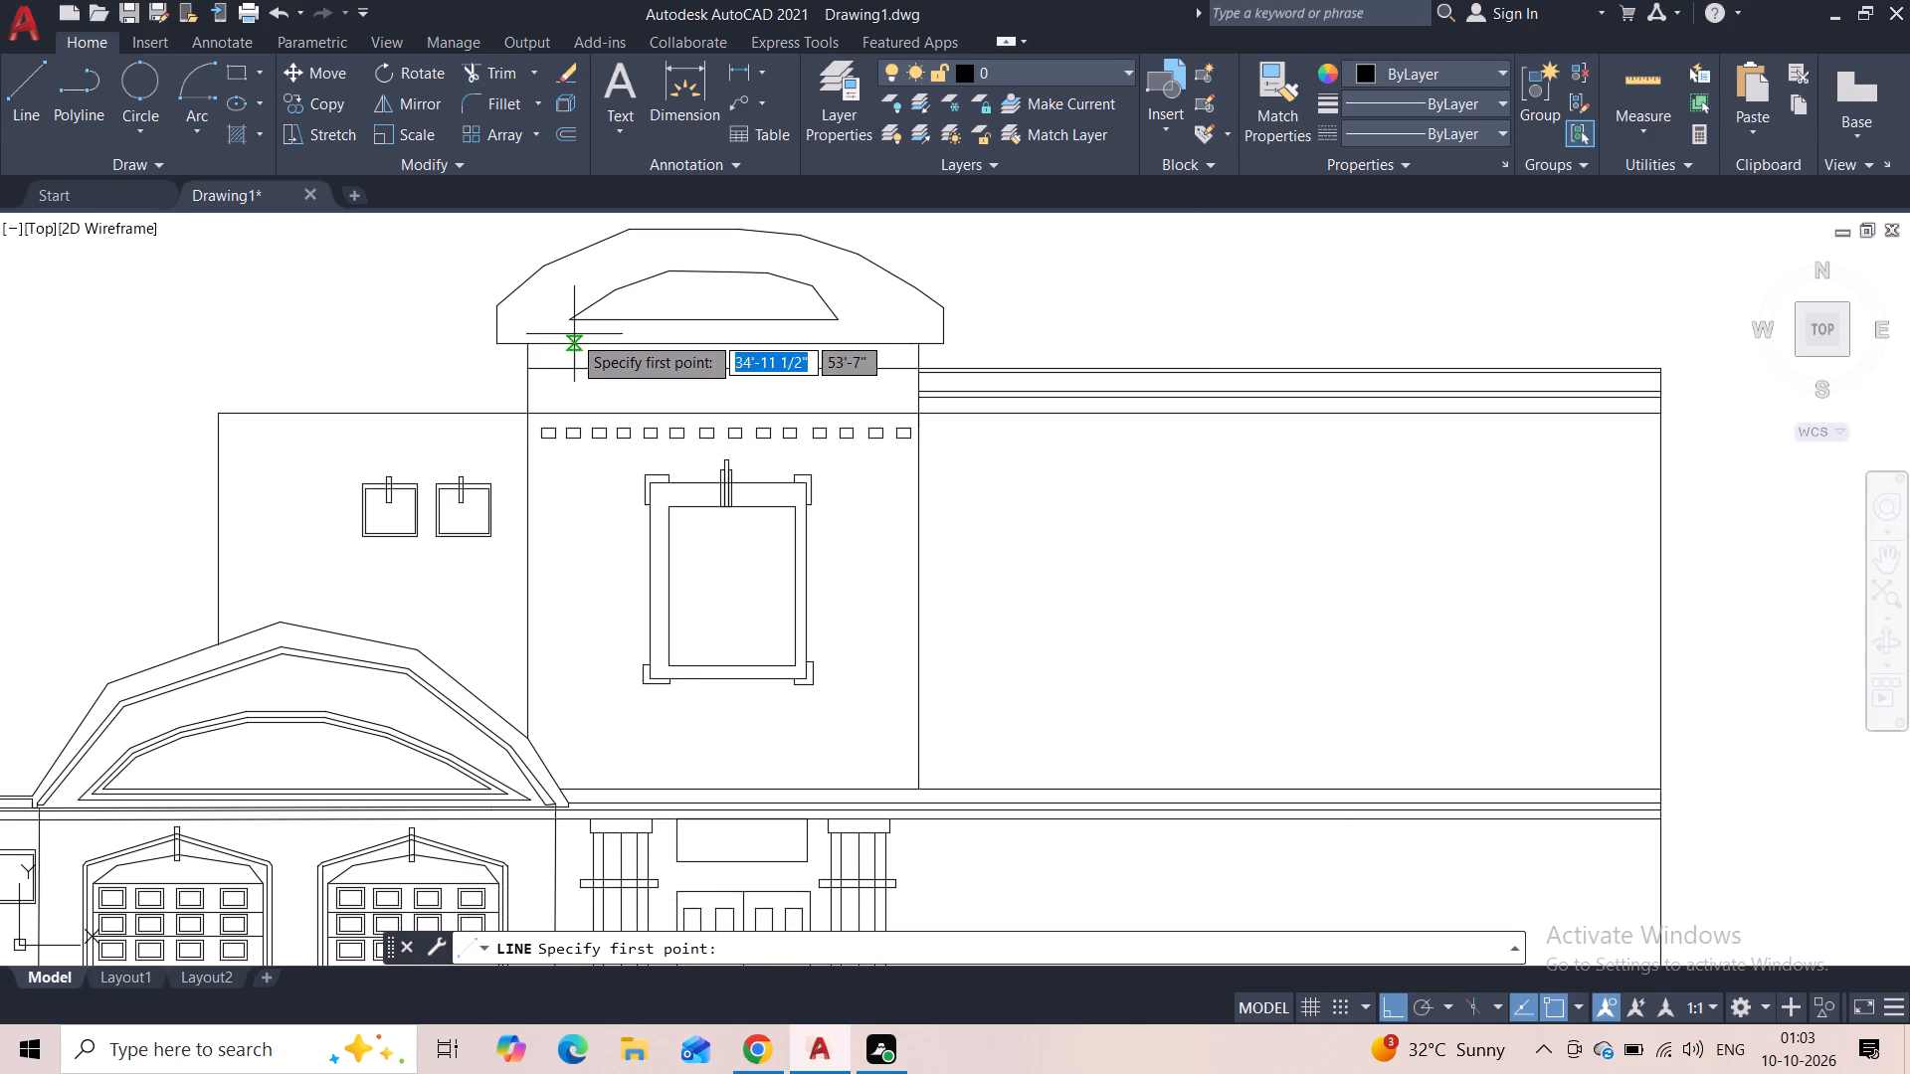
pyautogui.click(501, 304)
pyautogui.click(317, 302)
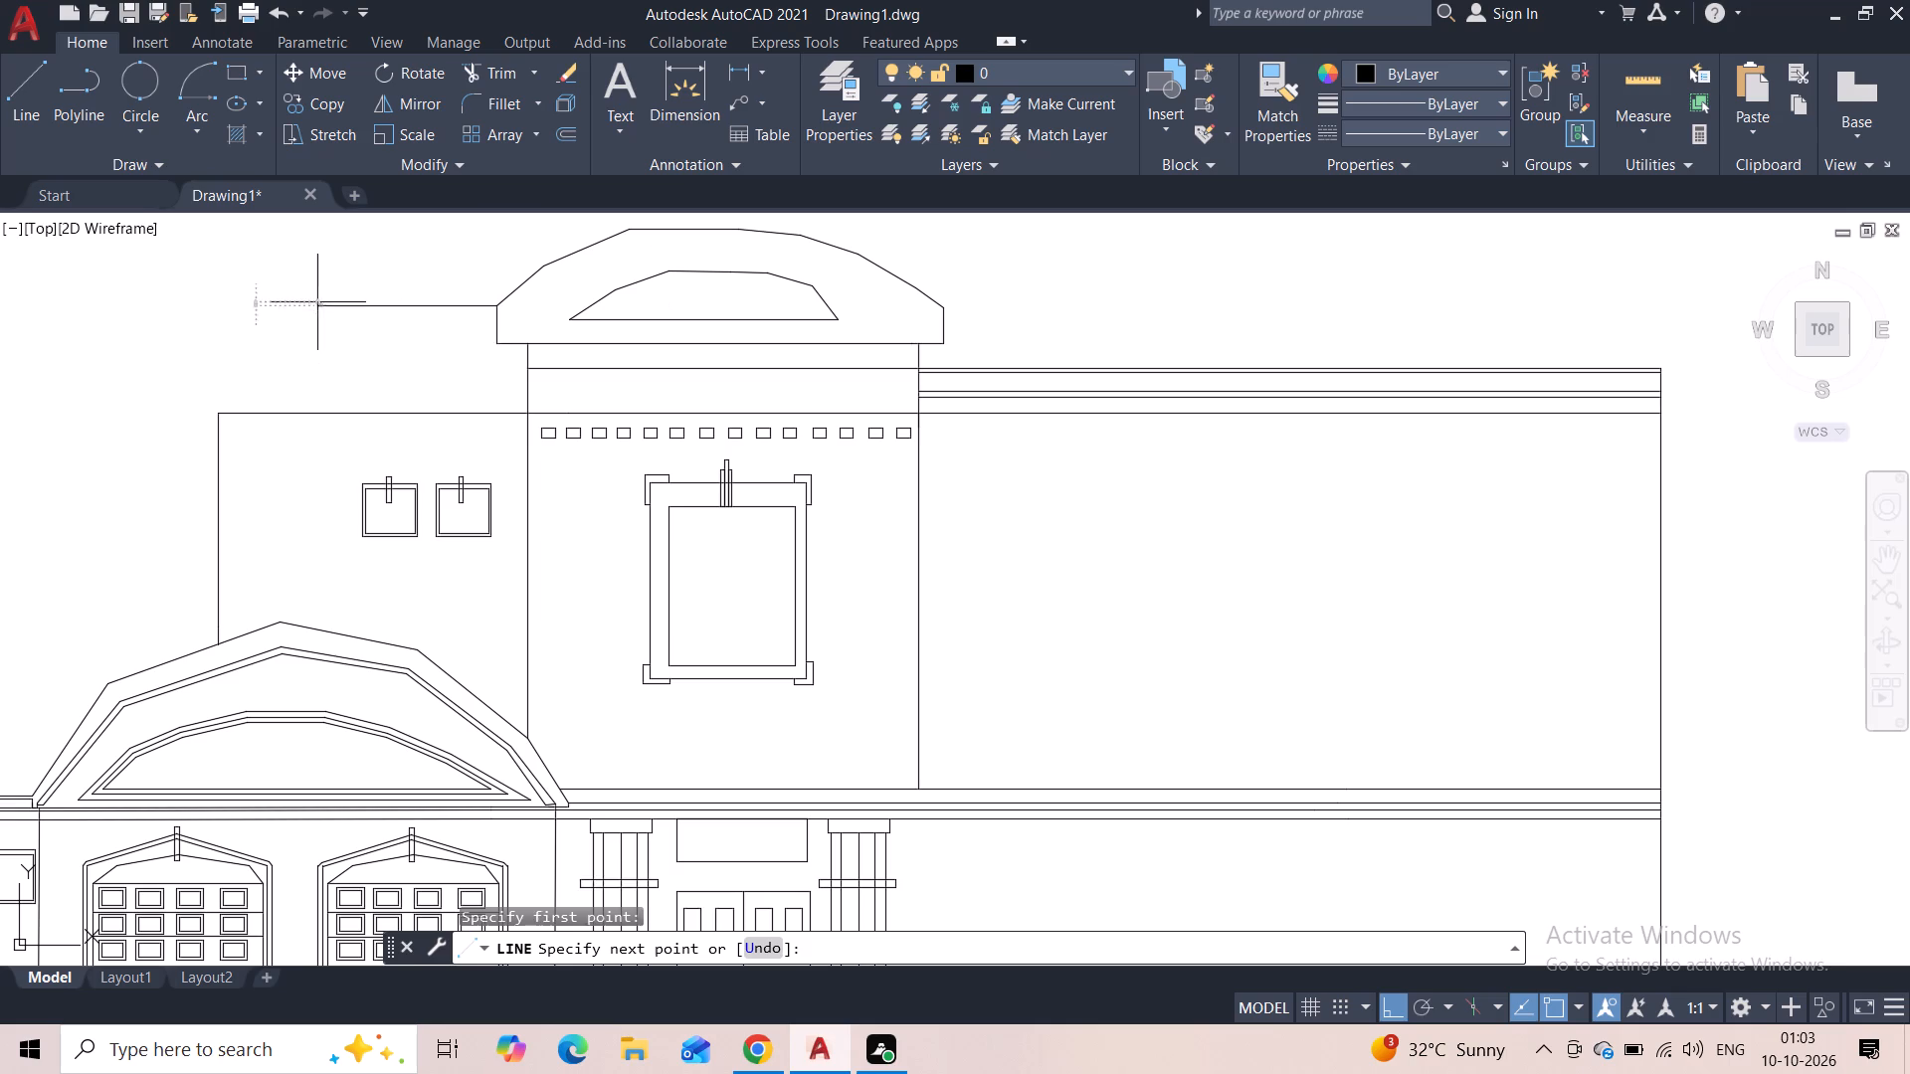
pyautogui.press('F8')
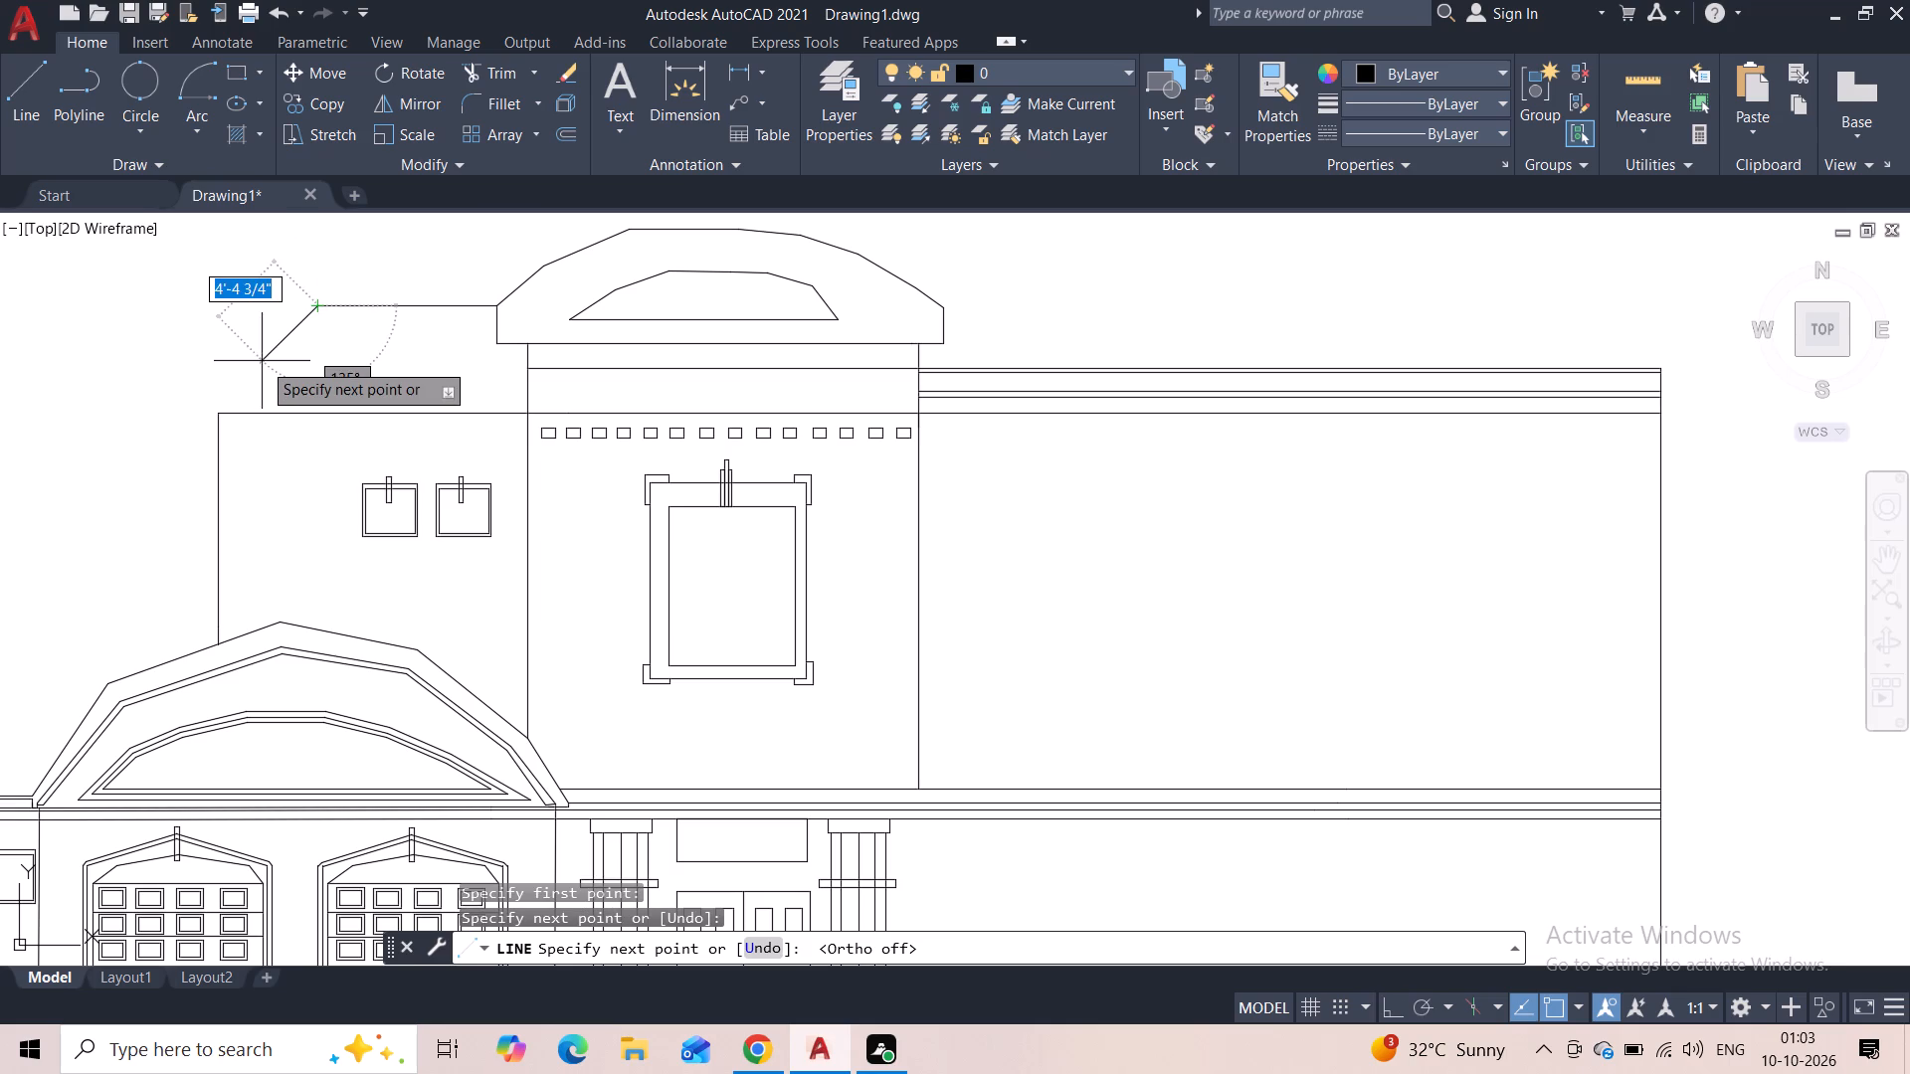
pyautogui.click(221, 405)
pyautogui.press('Escape')
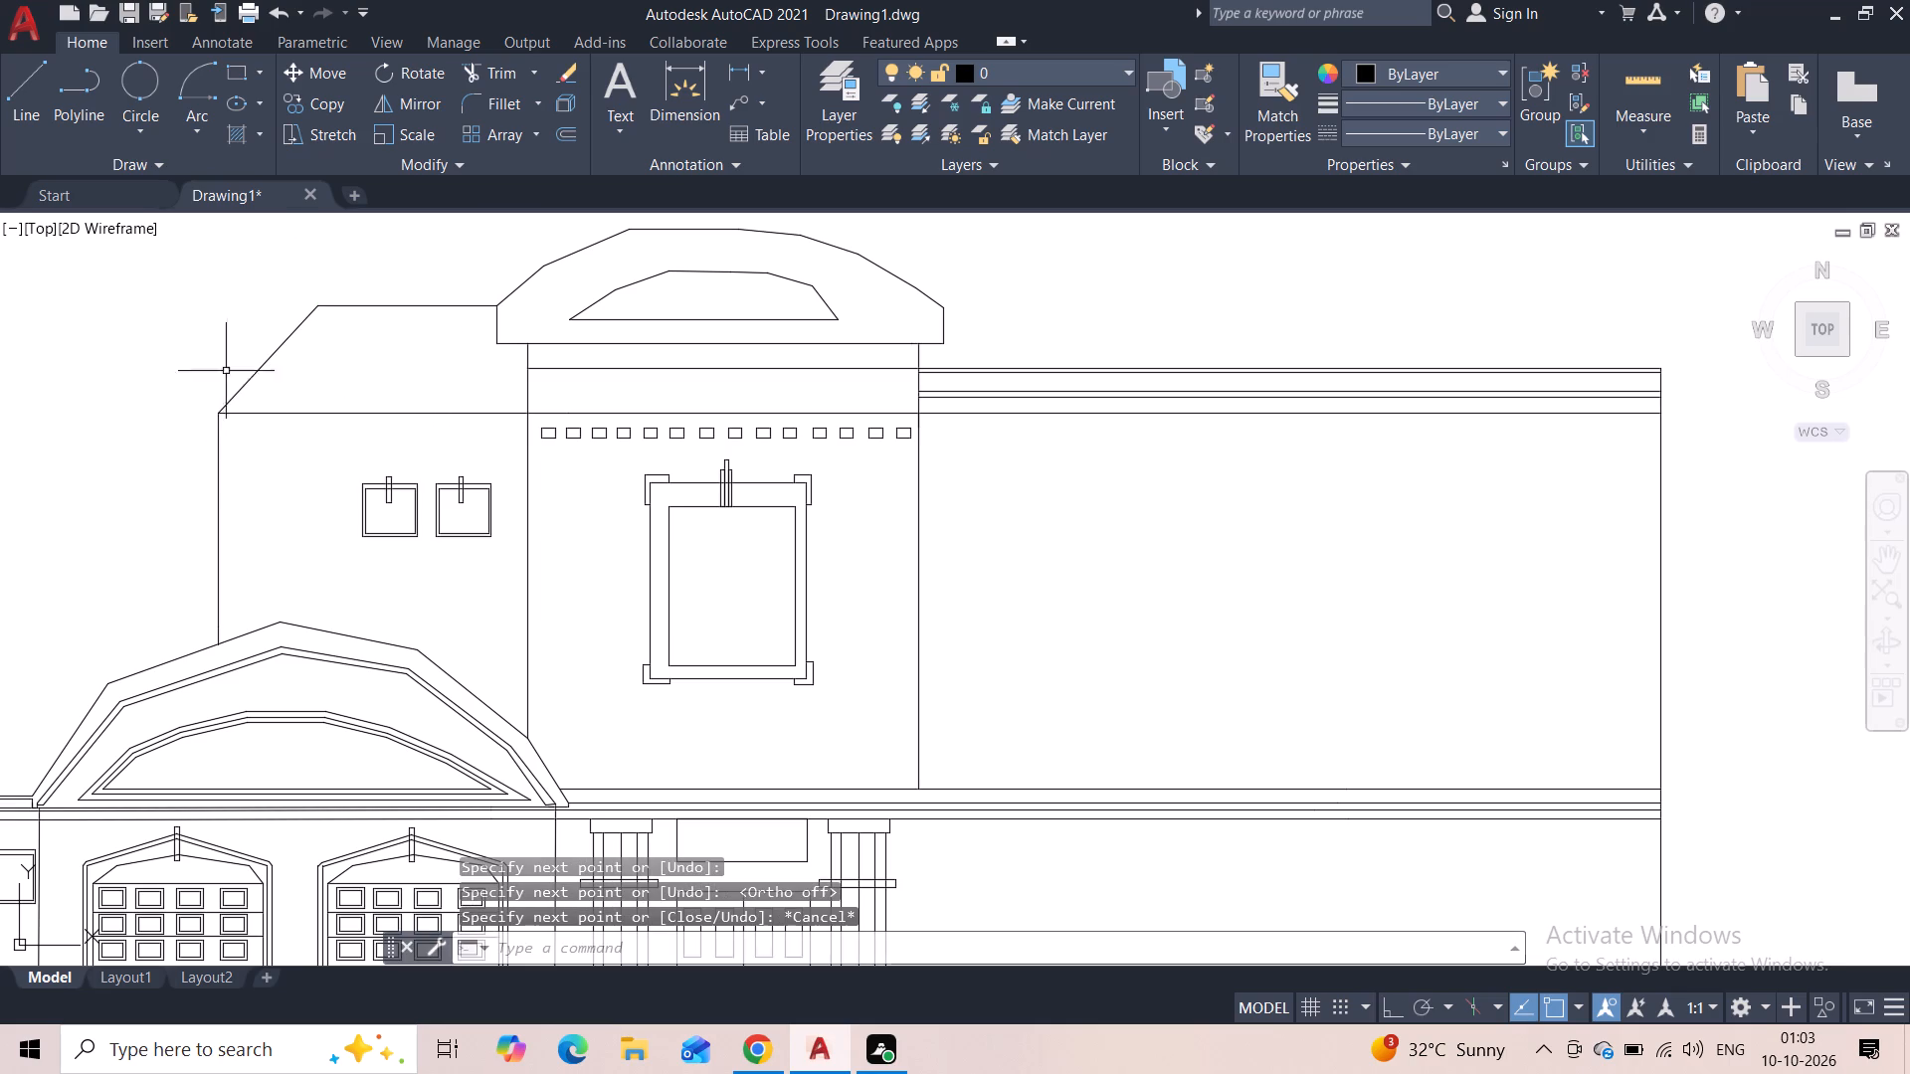
# Draw the right wing's roof outline about 35'-5" horizontally with Ortho on from the bay roof's lower right vertex, then sloping down to the wing's upper right corner.
pyautogui.scroll(-1, 224, 297)
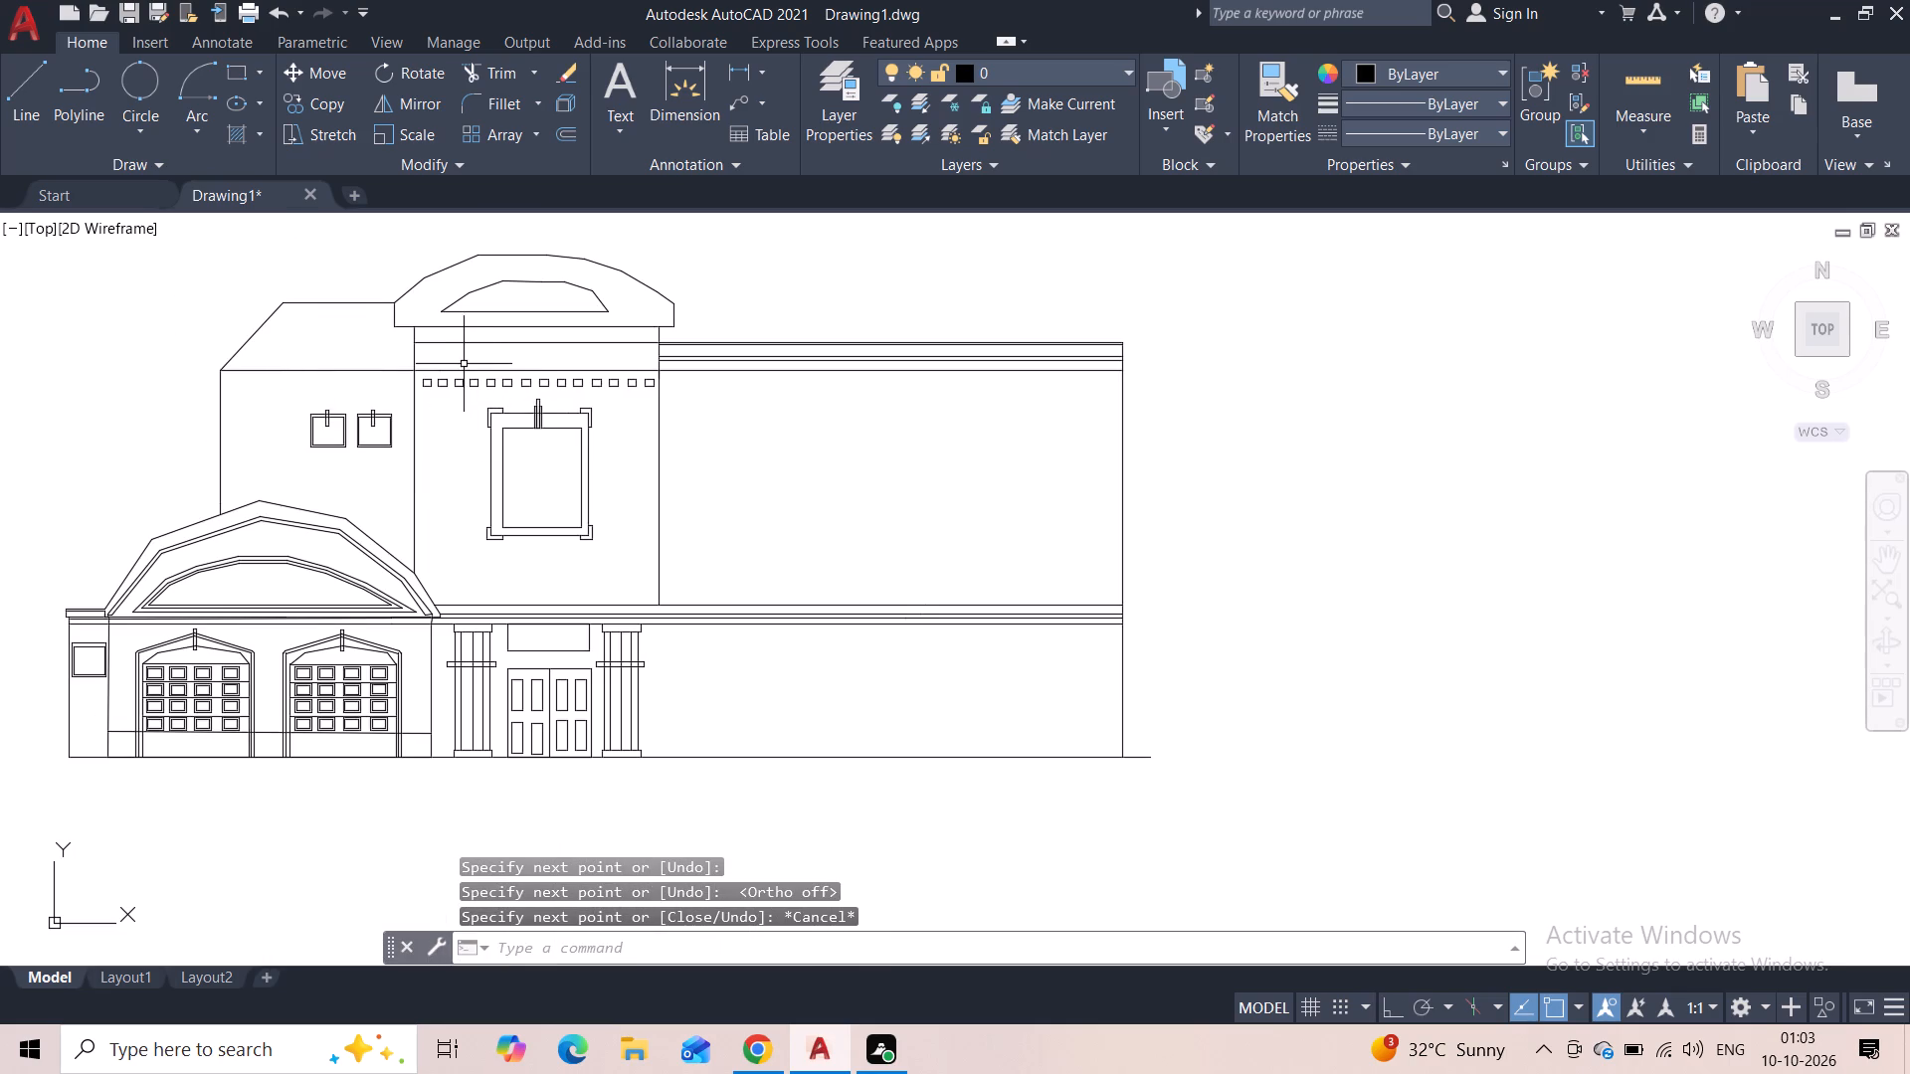
pyautogui.moveTo(685, 428); pyautogui.dragTo(503, 428, button='middle')
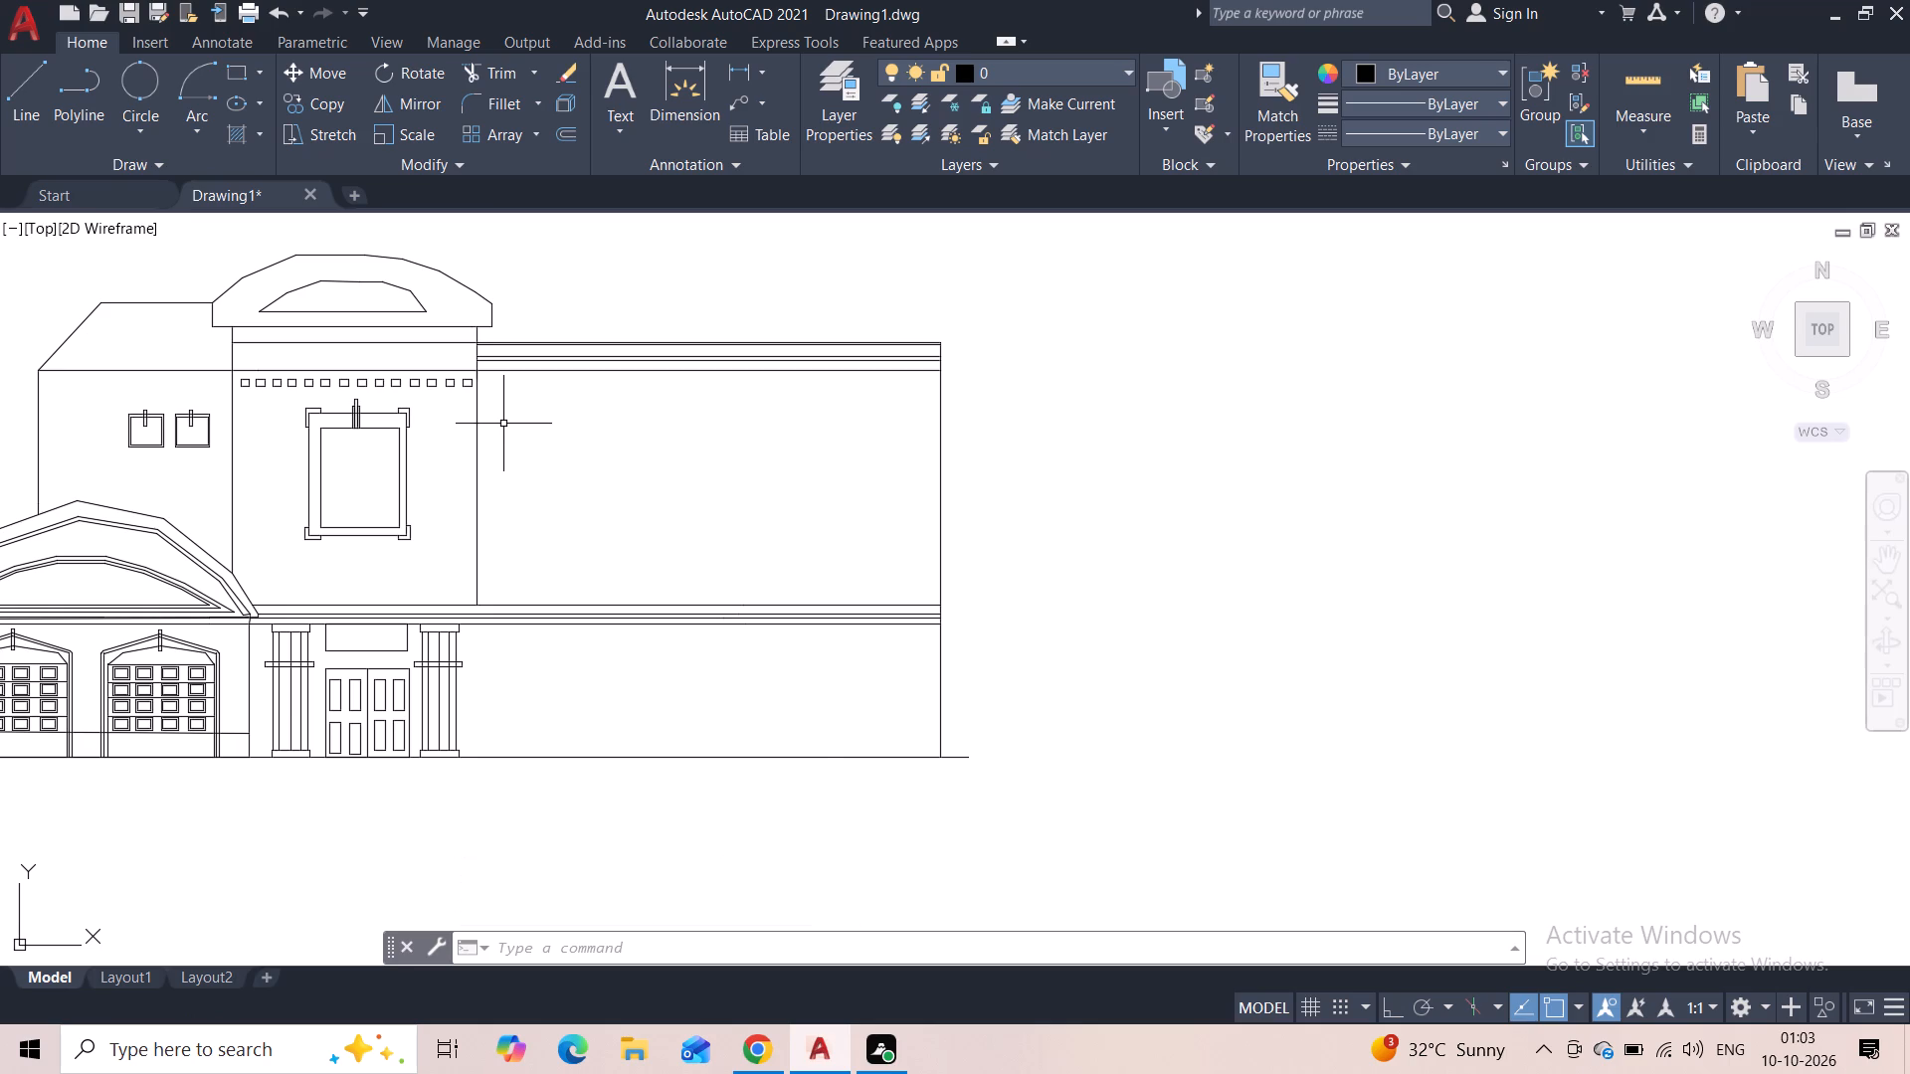
pyautogui.click(0, 116)
pyautogui.click(25, 101)
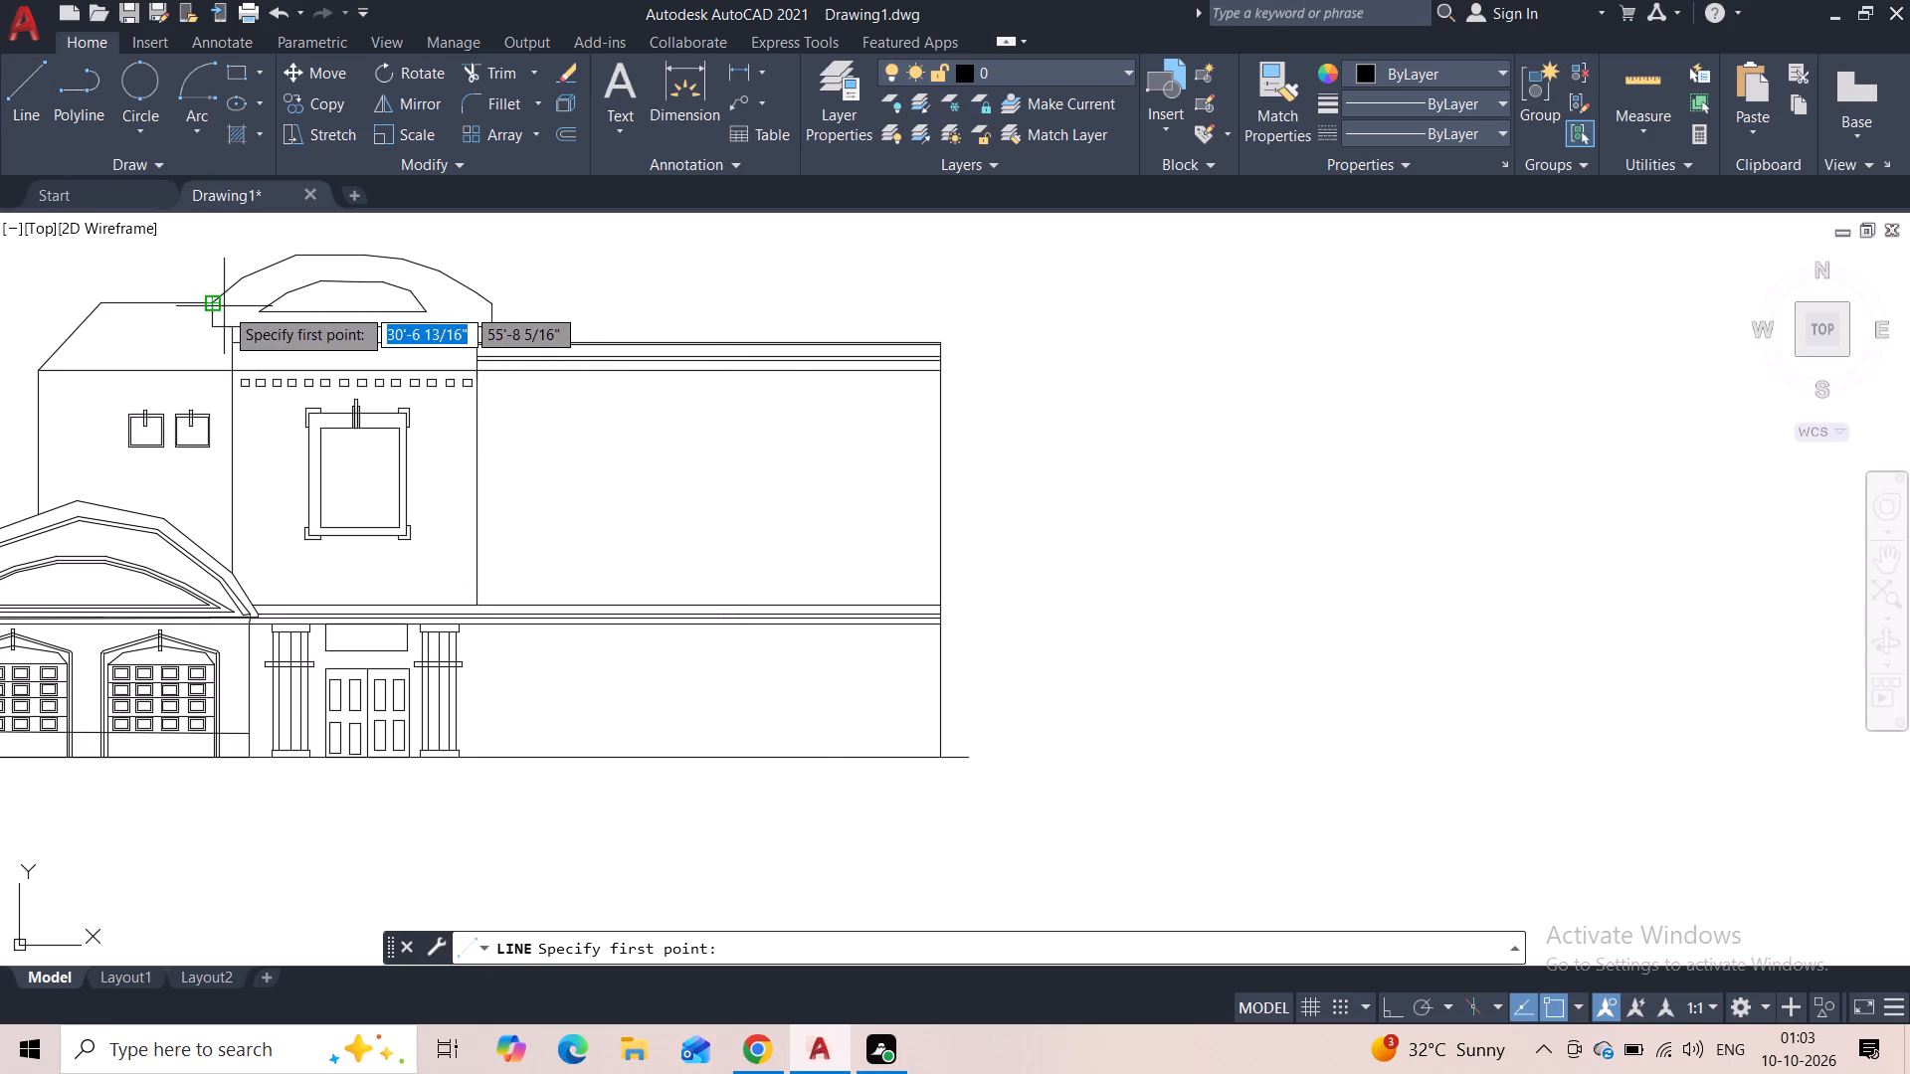
pyautogui.click(488, 306)
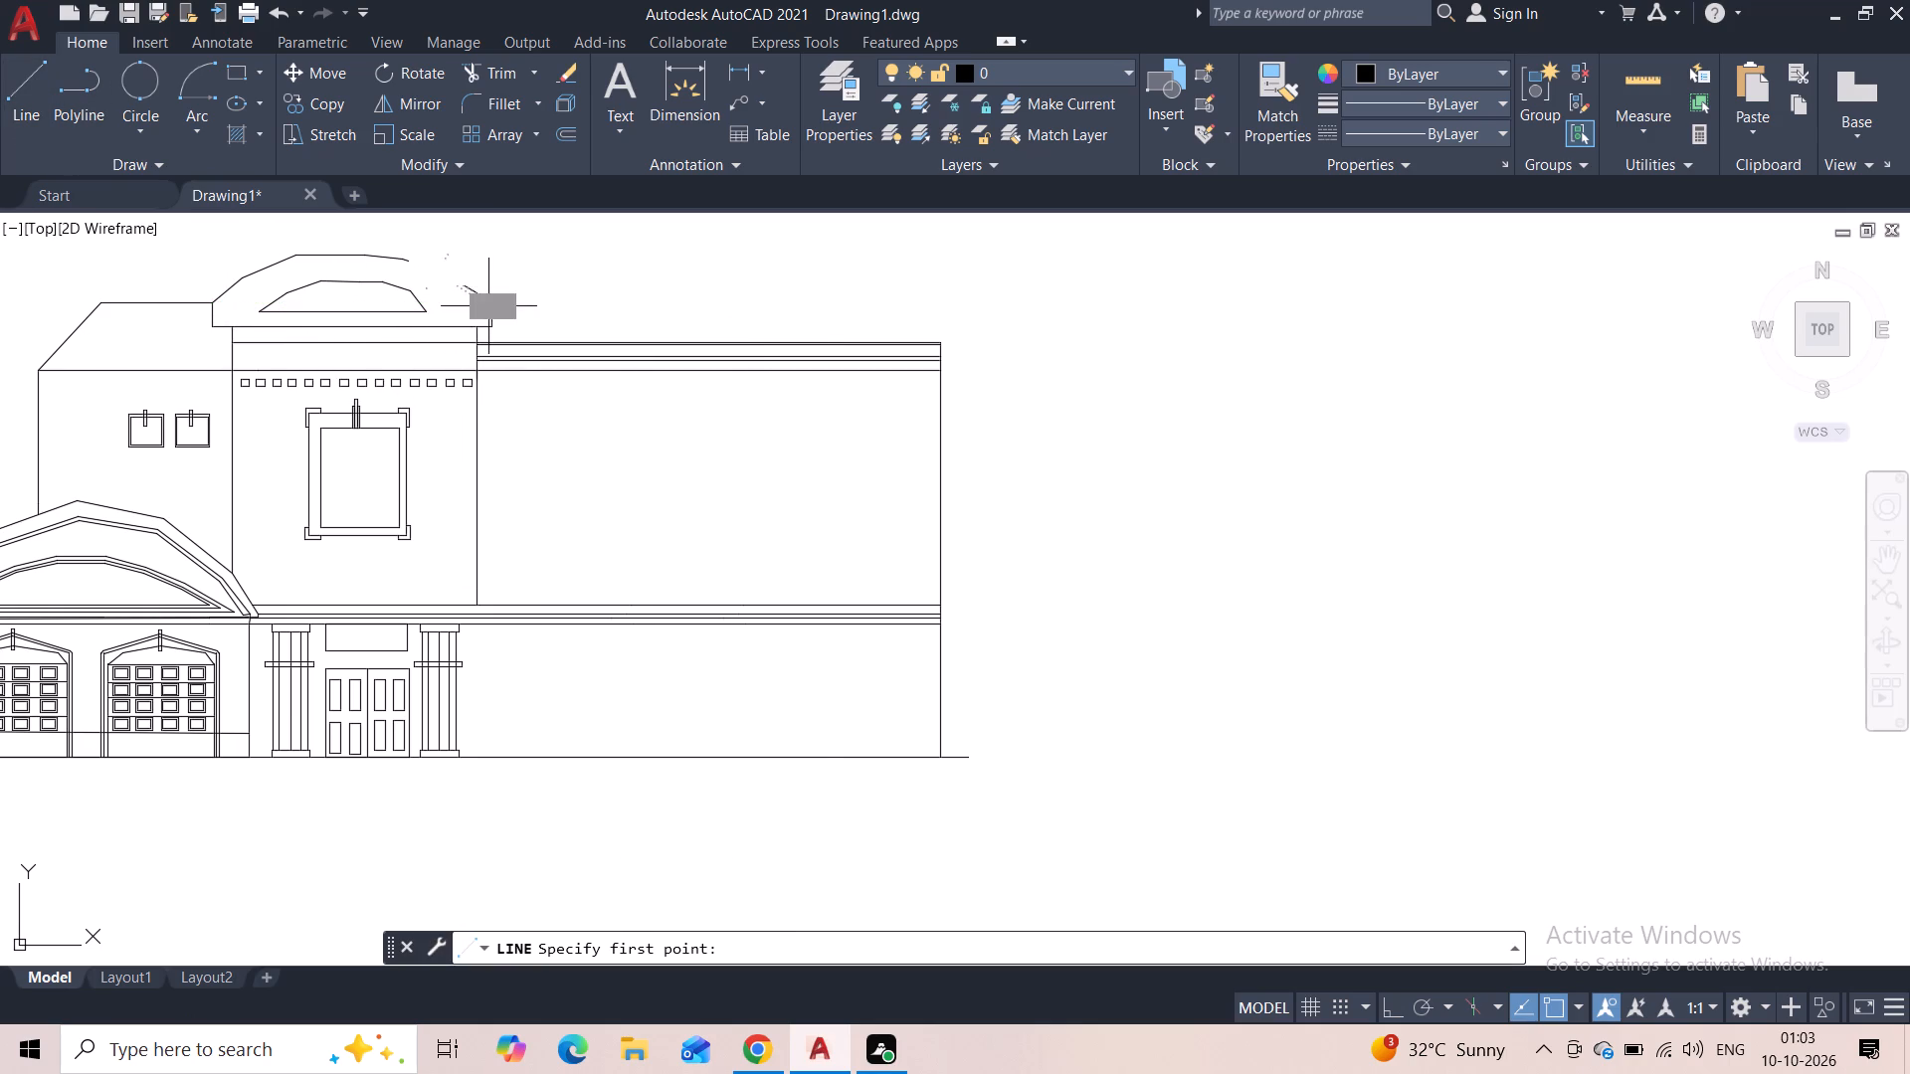
pyautogui.press('F8')
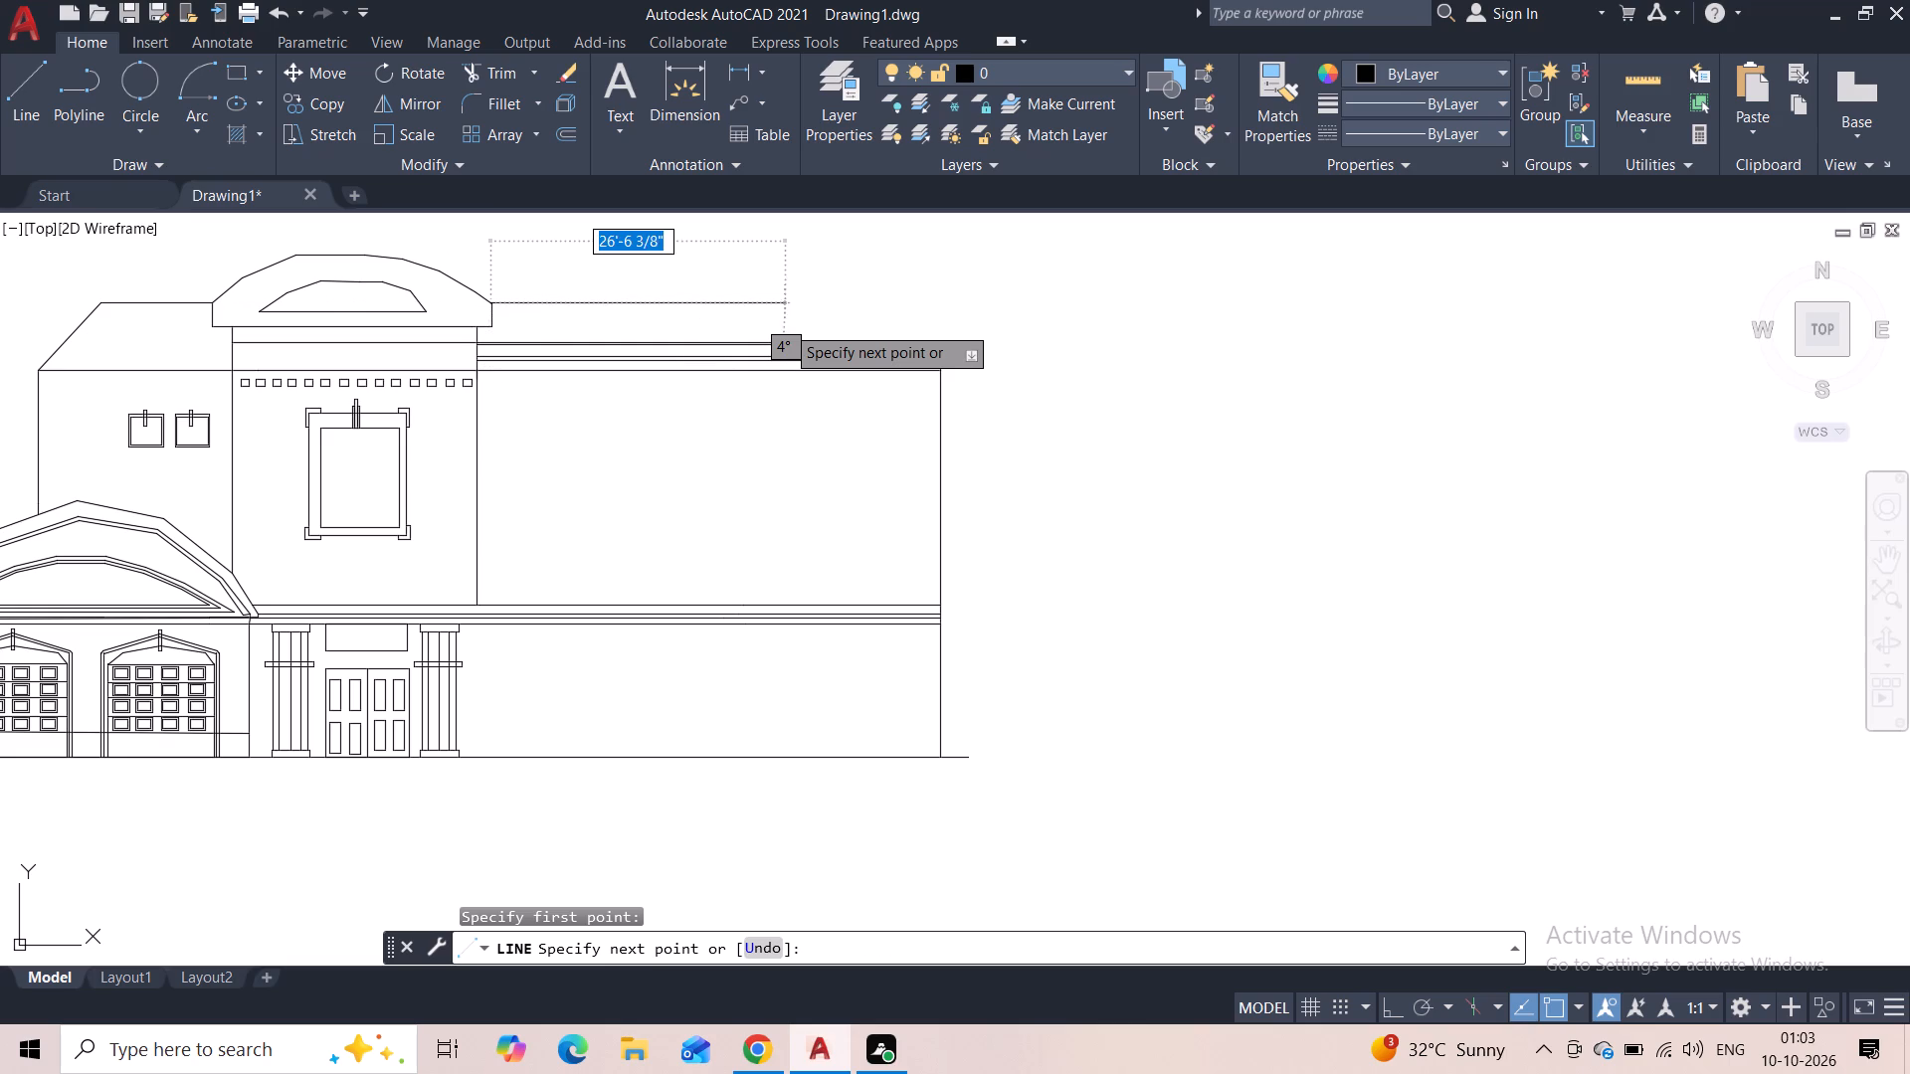
pyautogui.click(884, 293)
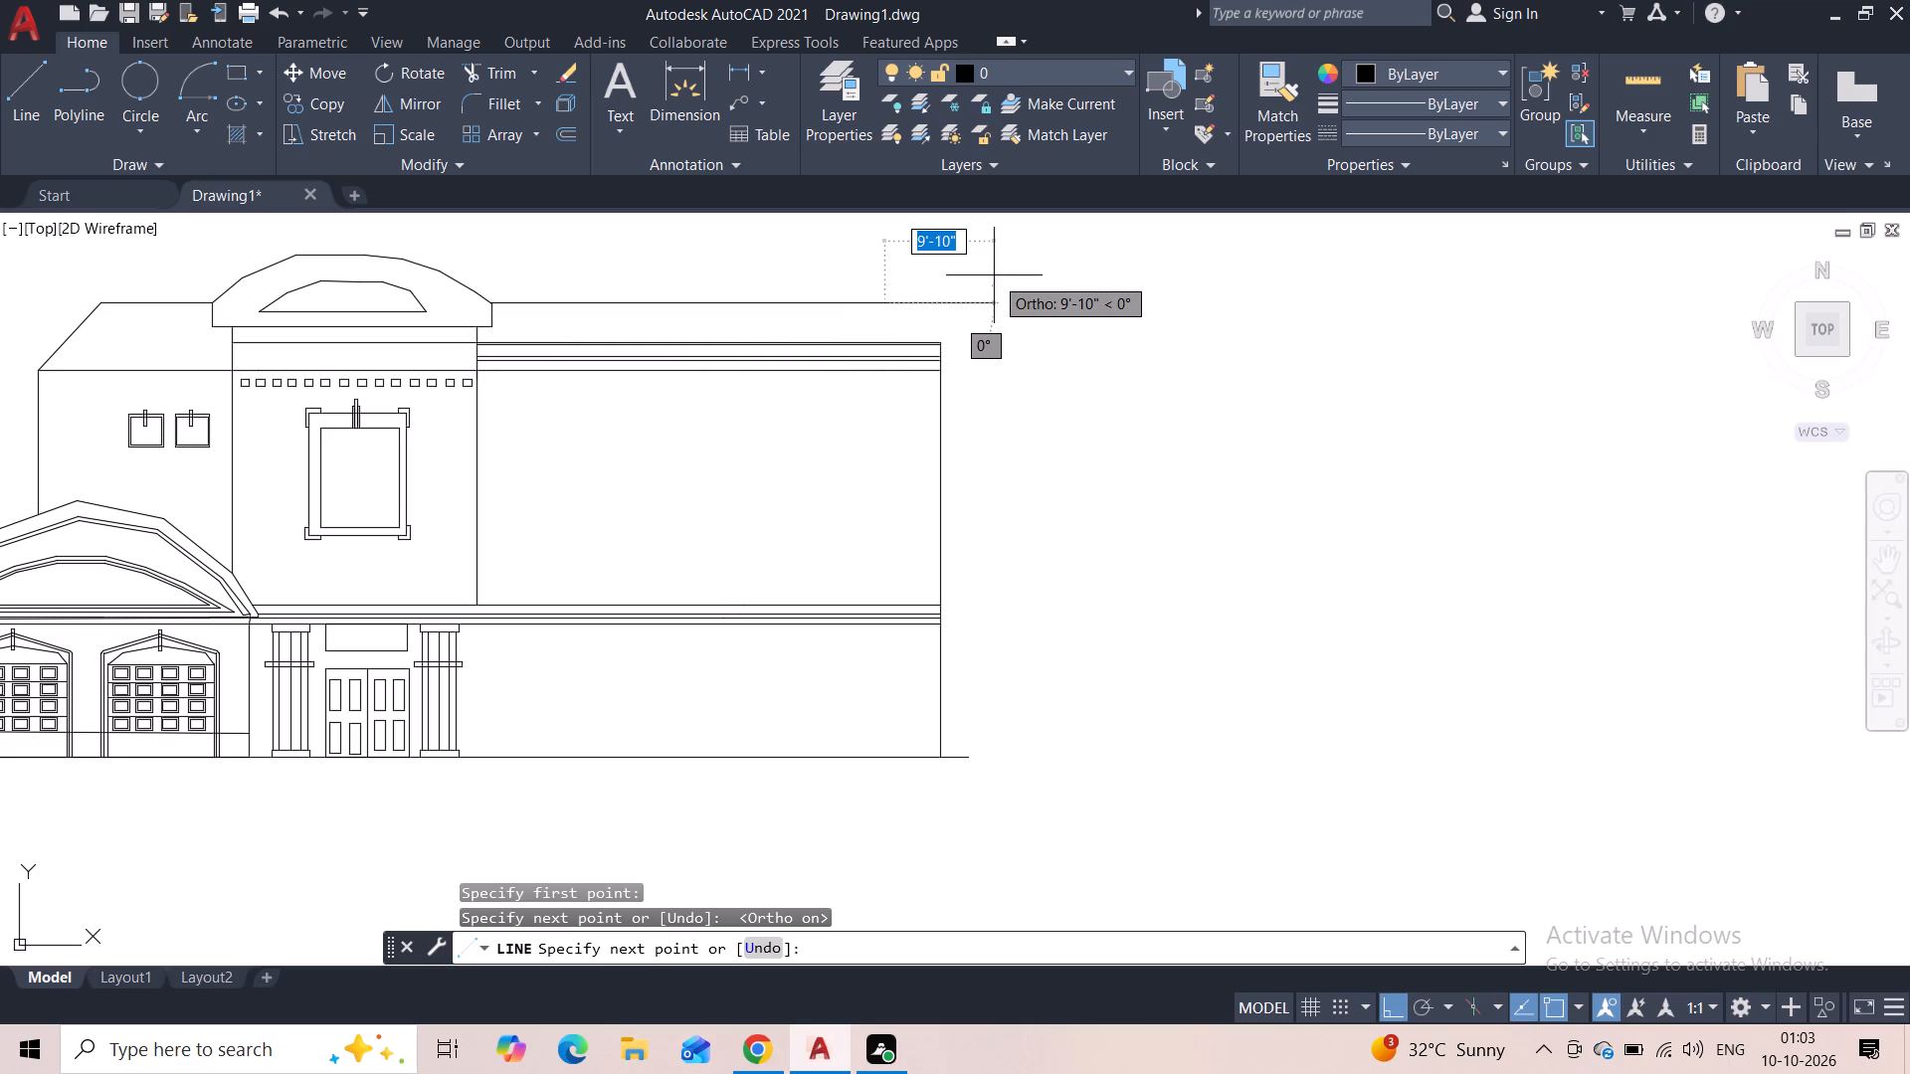
pyautogui.press('F8')
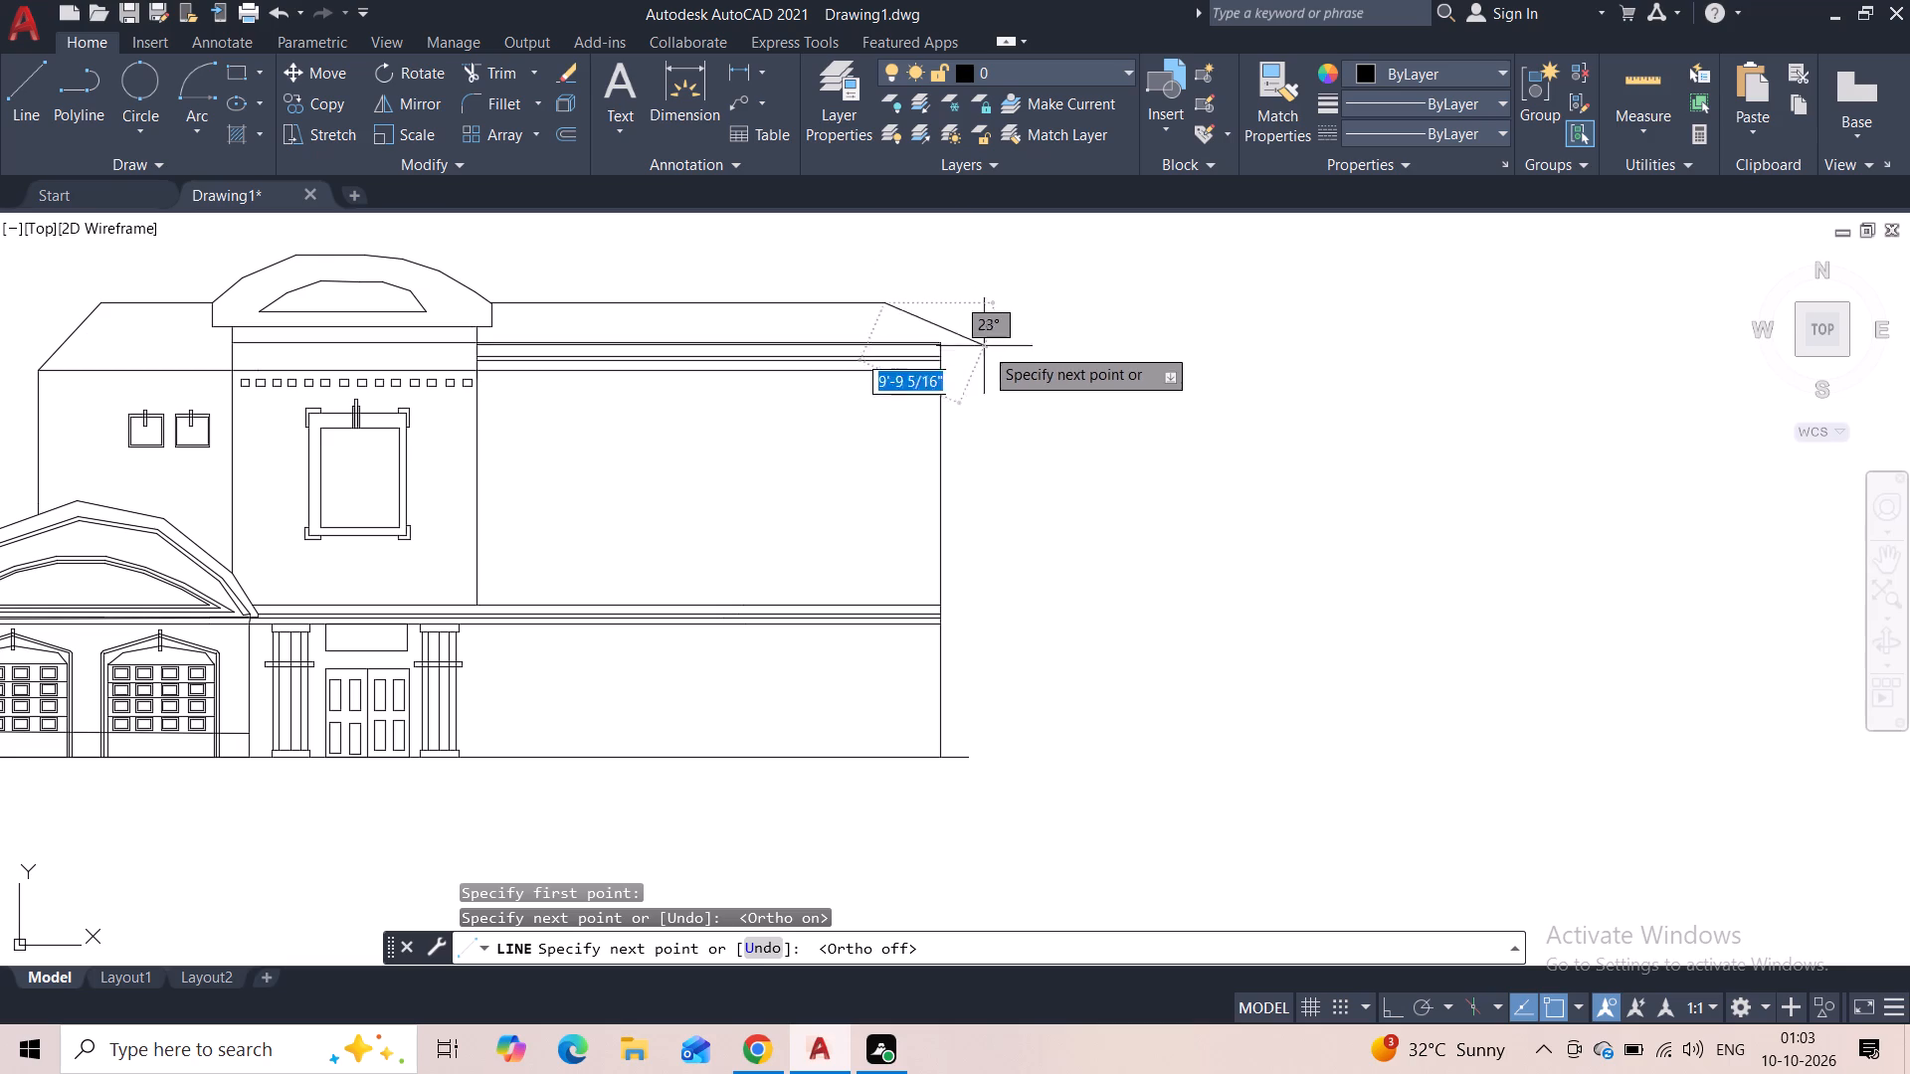
pyautogui.scroll(7, 939, 341)
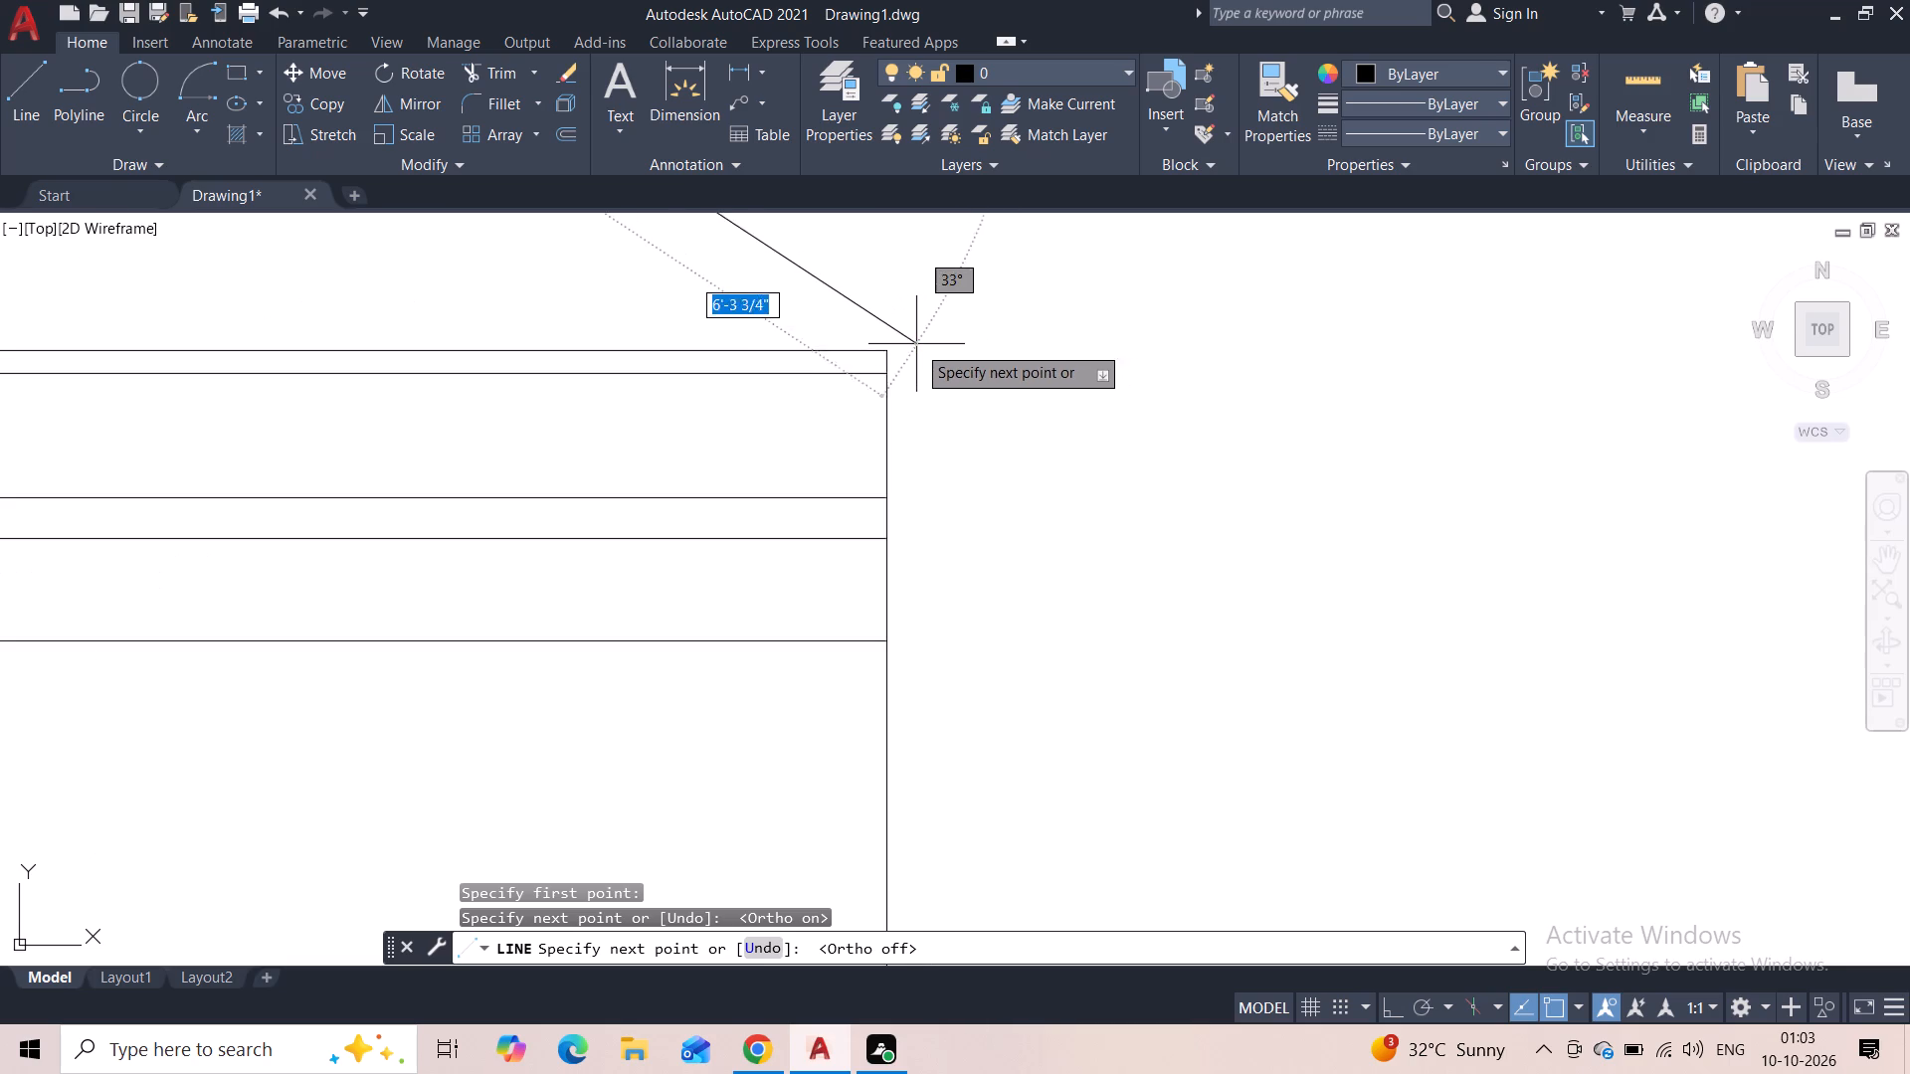
pyautogui.click(887, 352)
pyautogui.press('Escape')
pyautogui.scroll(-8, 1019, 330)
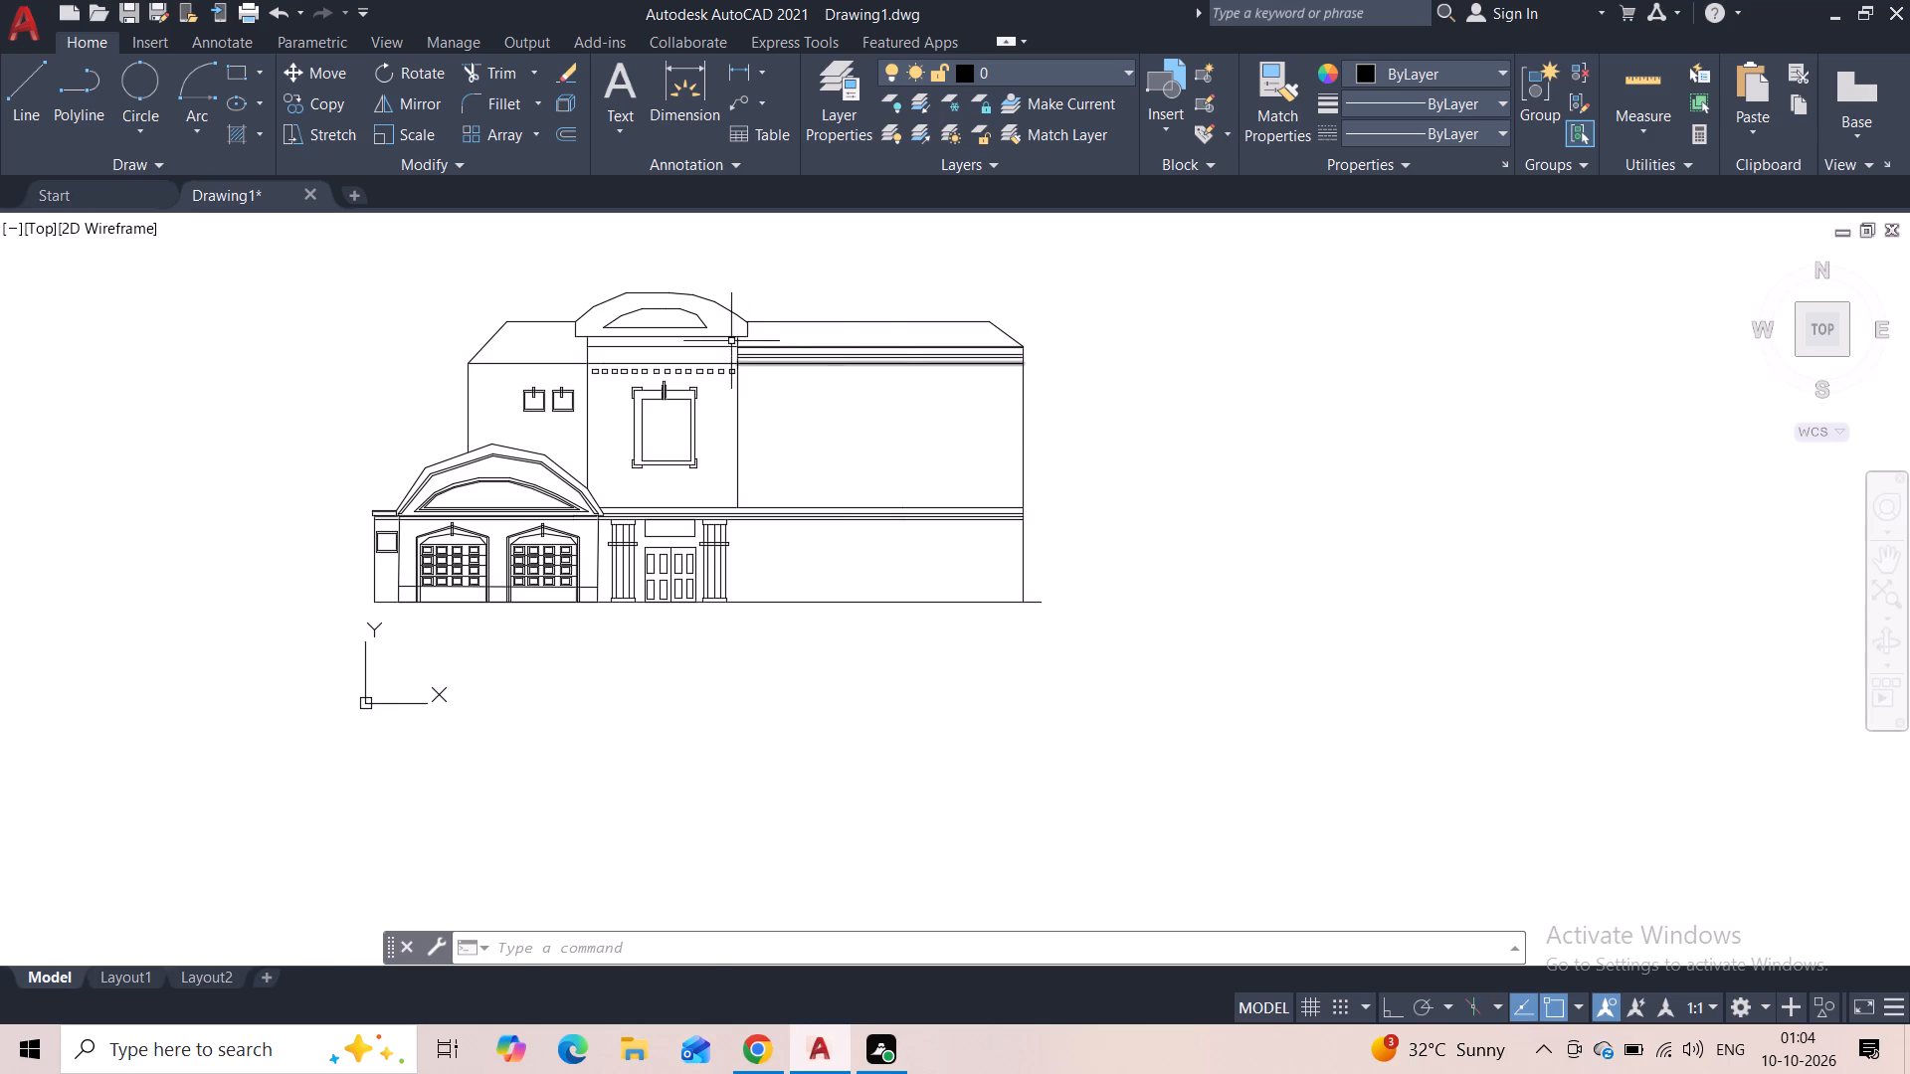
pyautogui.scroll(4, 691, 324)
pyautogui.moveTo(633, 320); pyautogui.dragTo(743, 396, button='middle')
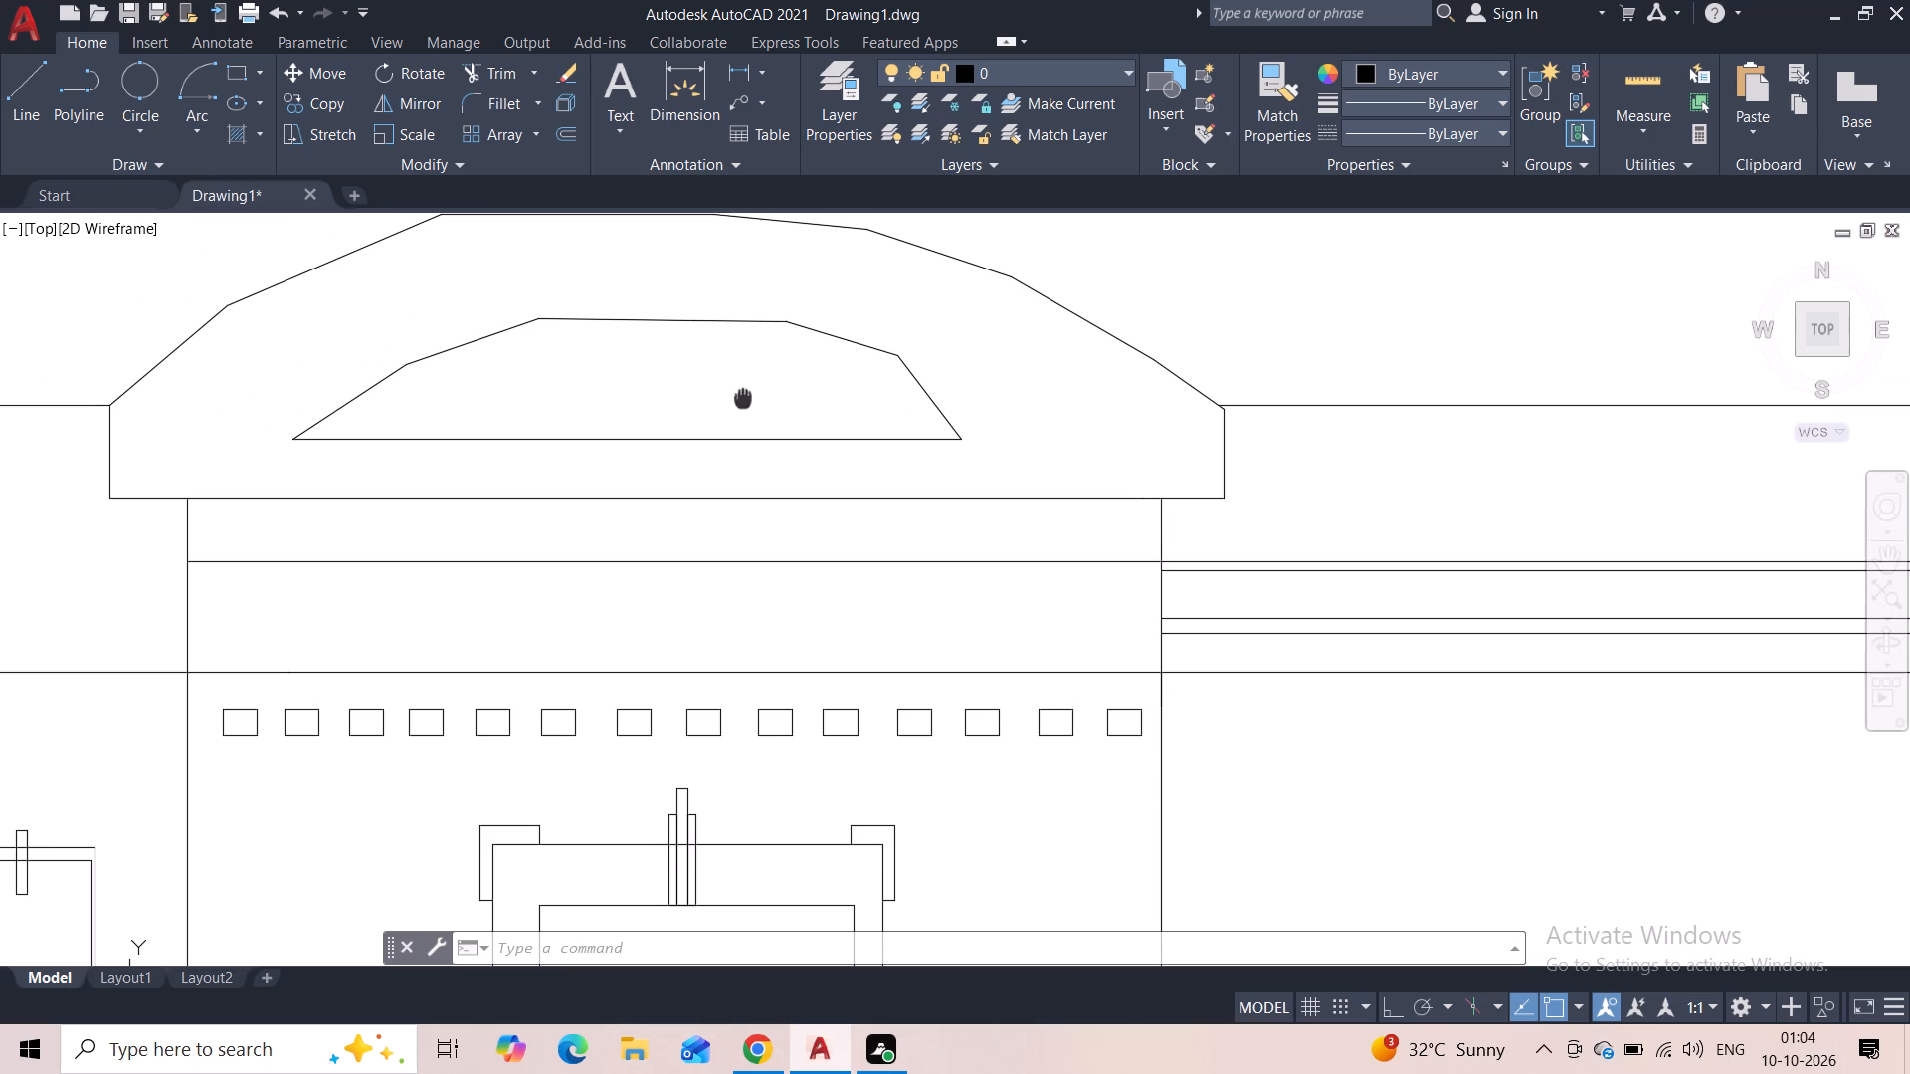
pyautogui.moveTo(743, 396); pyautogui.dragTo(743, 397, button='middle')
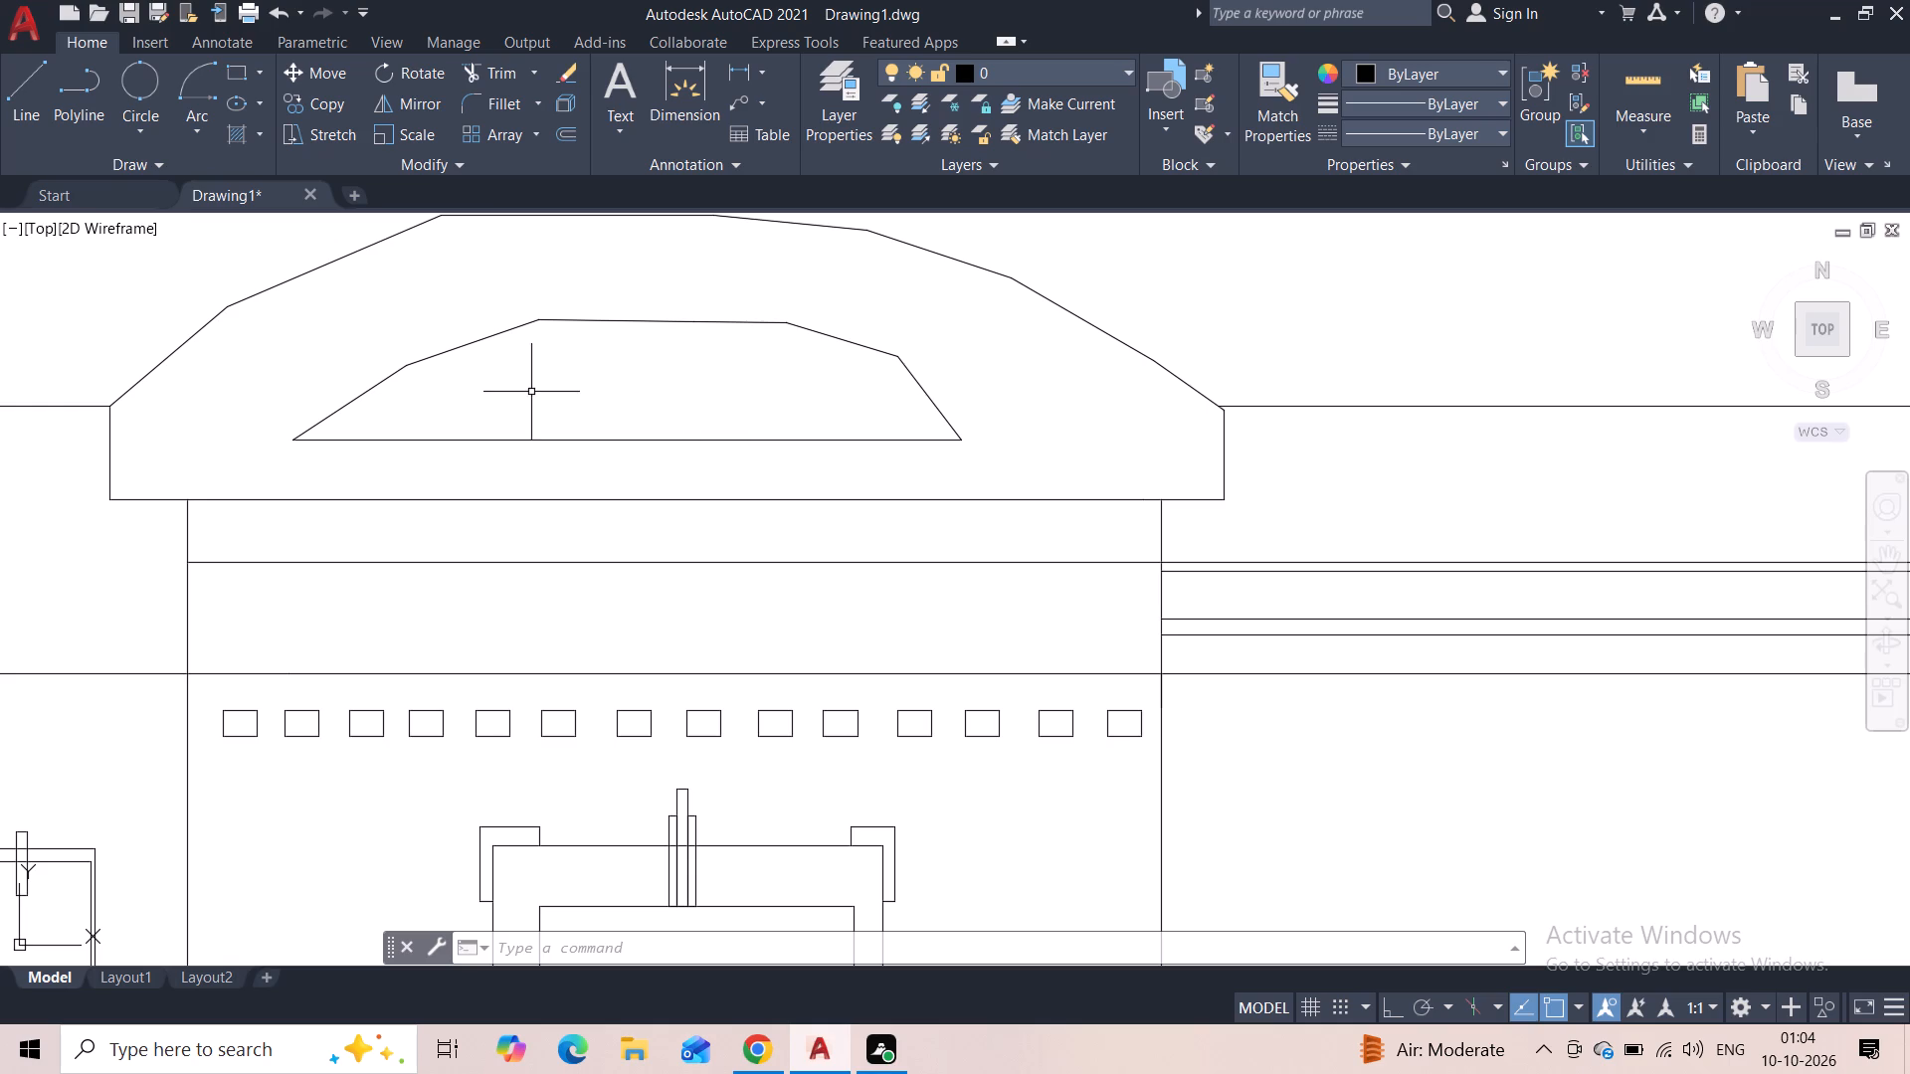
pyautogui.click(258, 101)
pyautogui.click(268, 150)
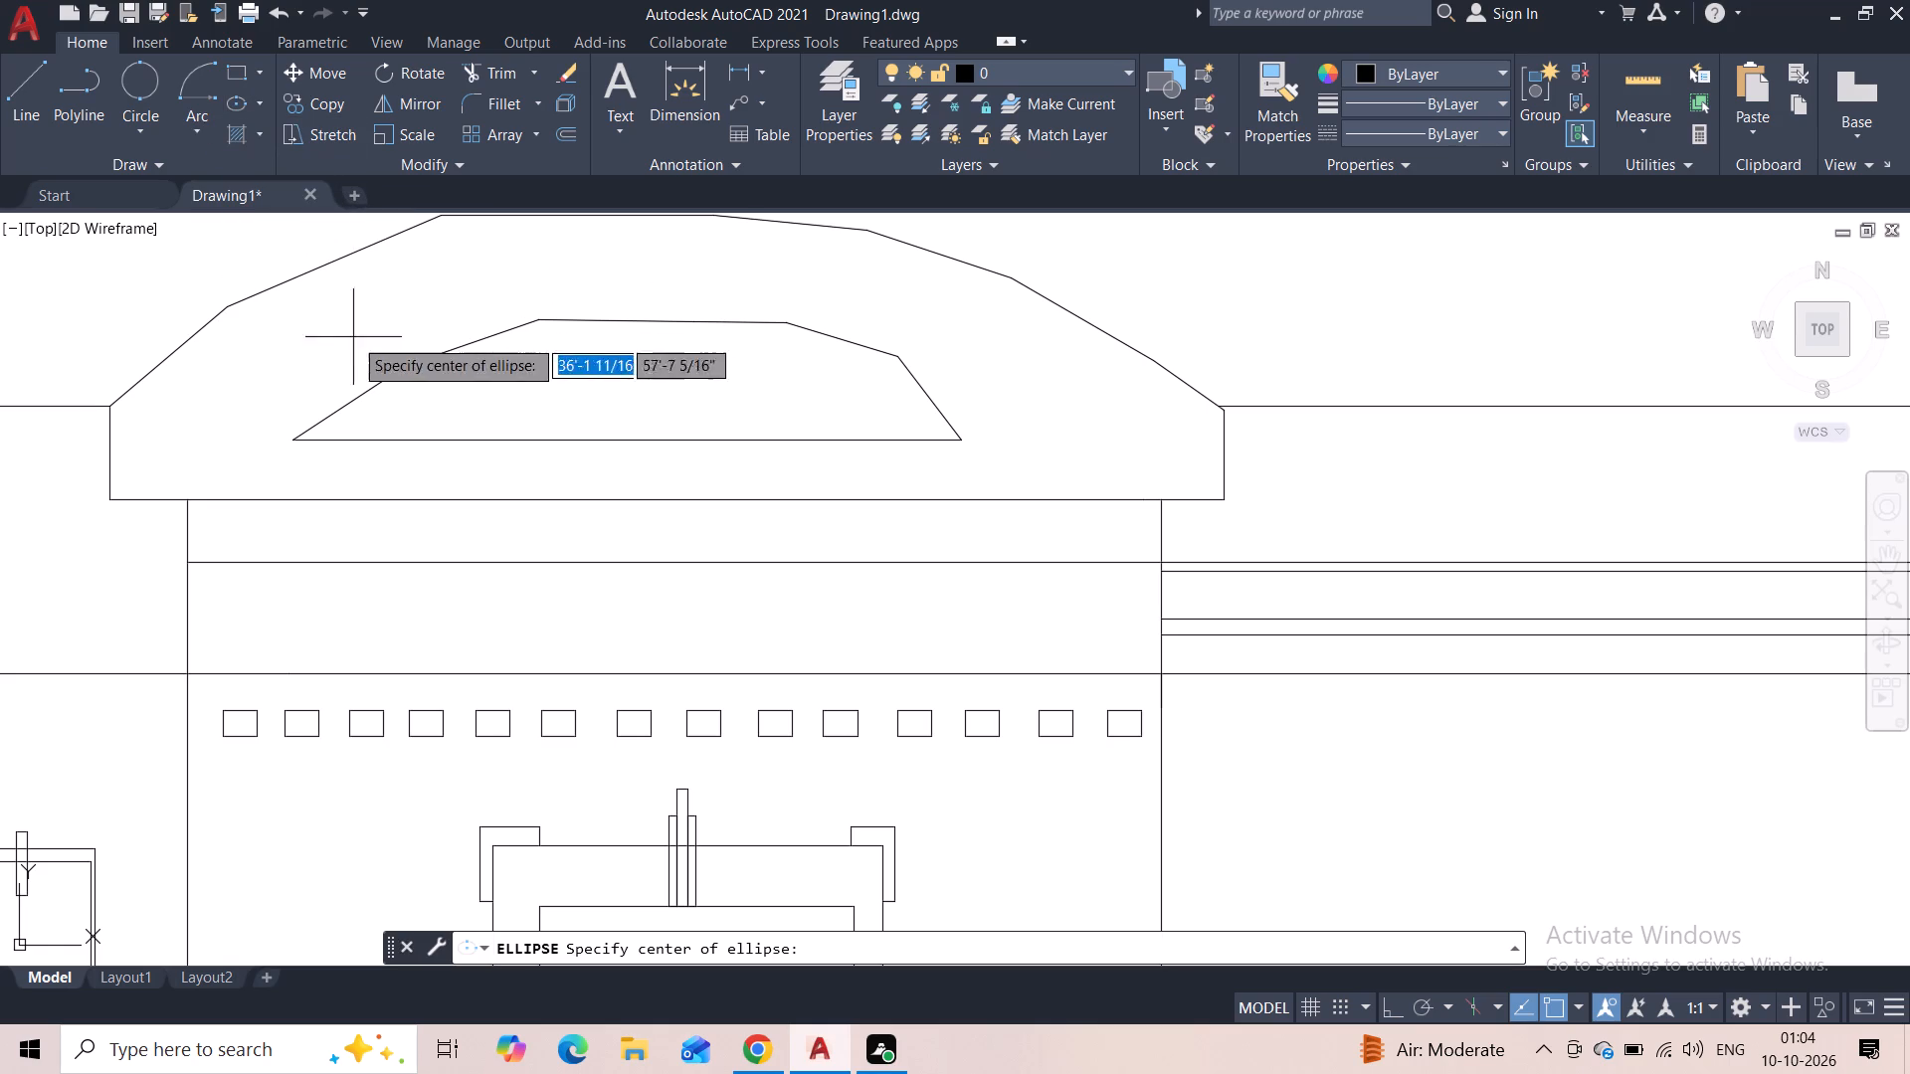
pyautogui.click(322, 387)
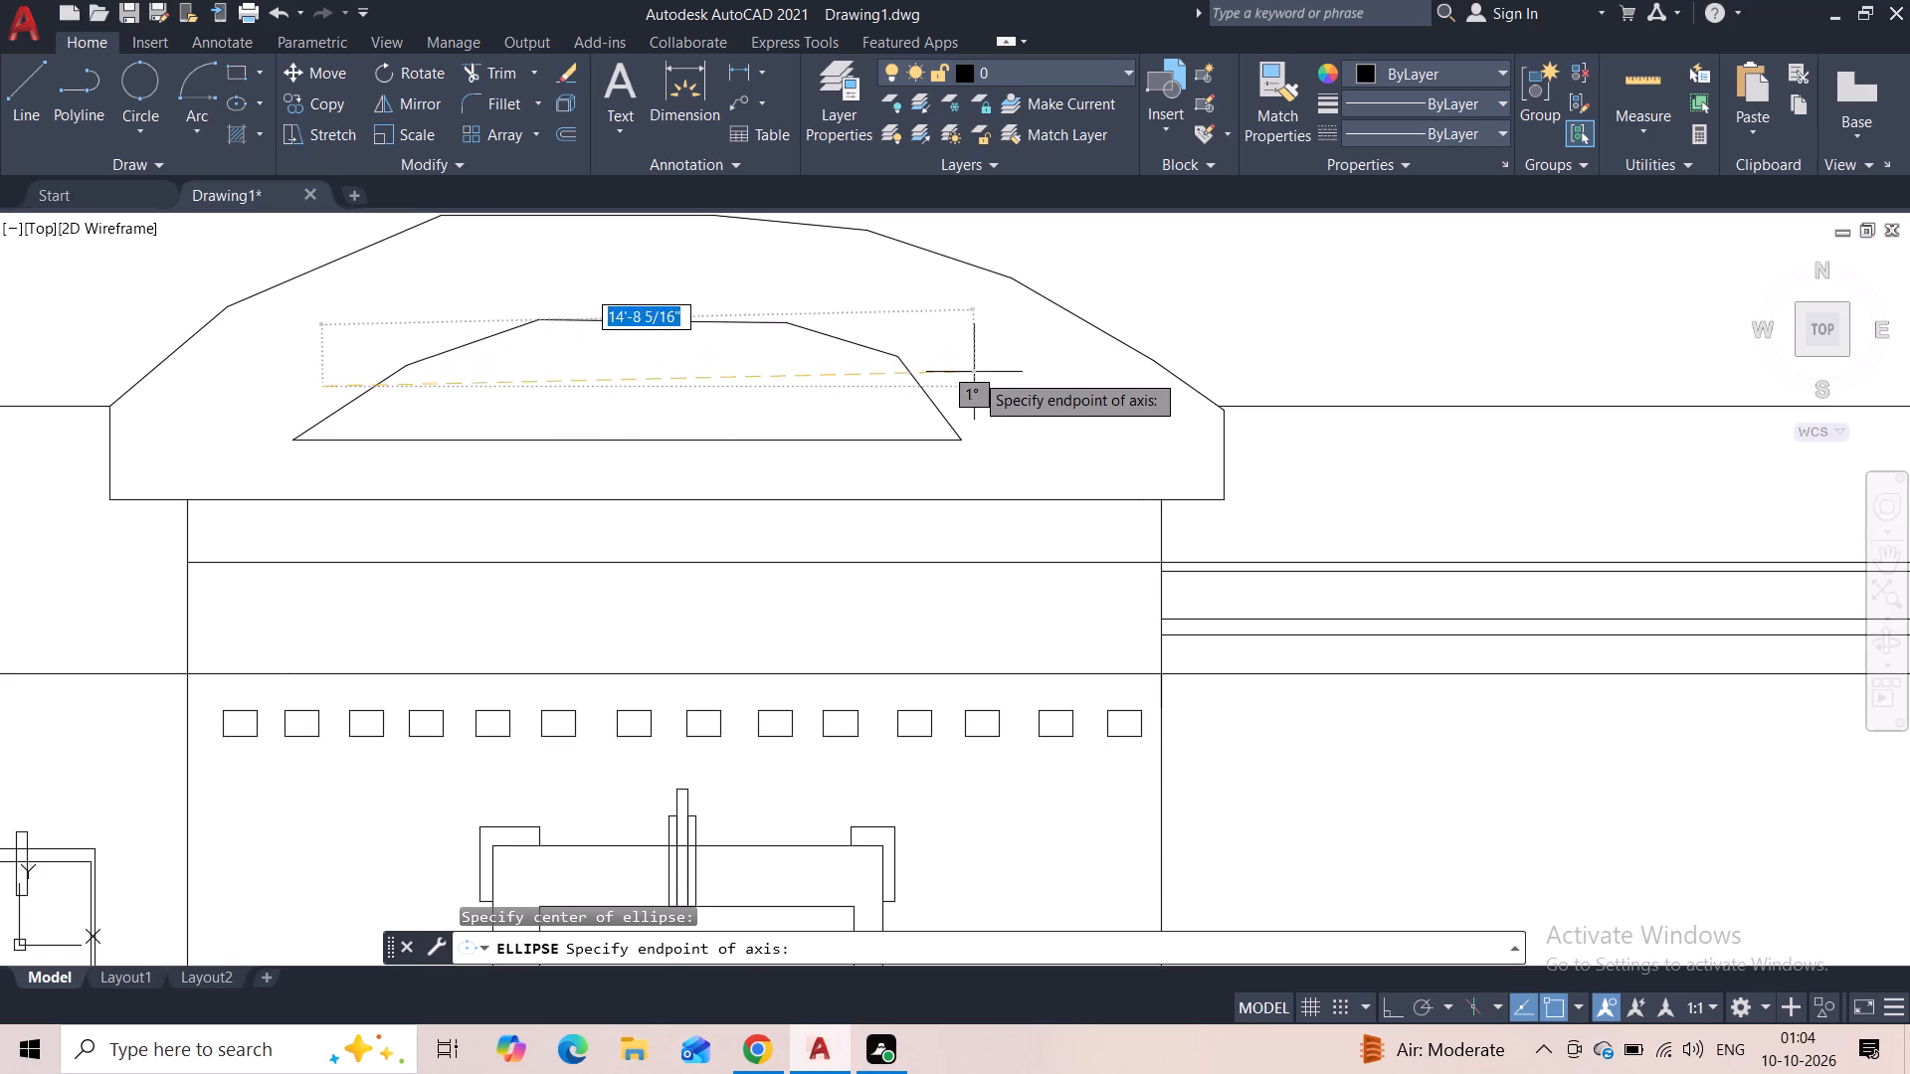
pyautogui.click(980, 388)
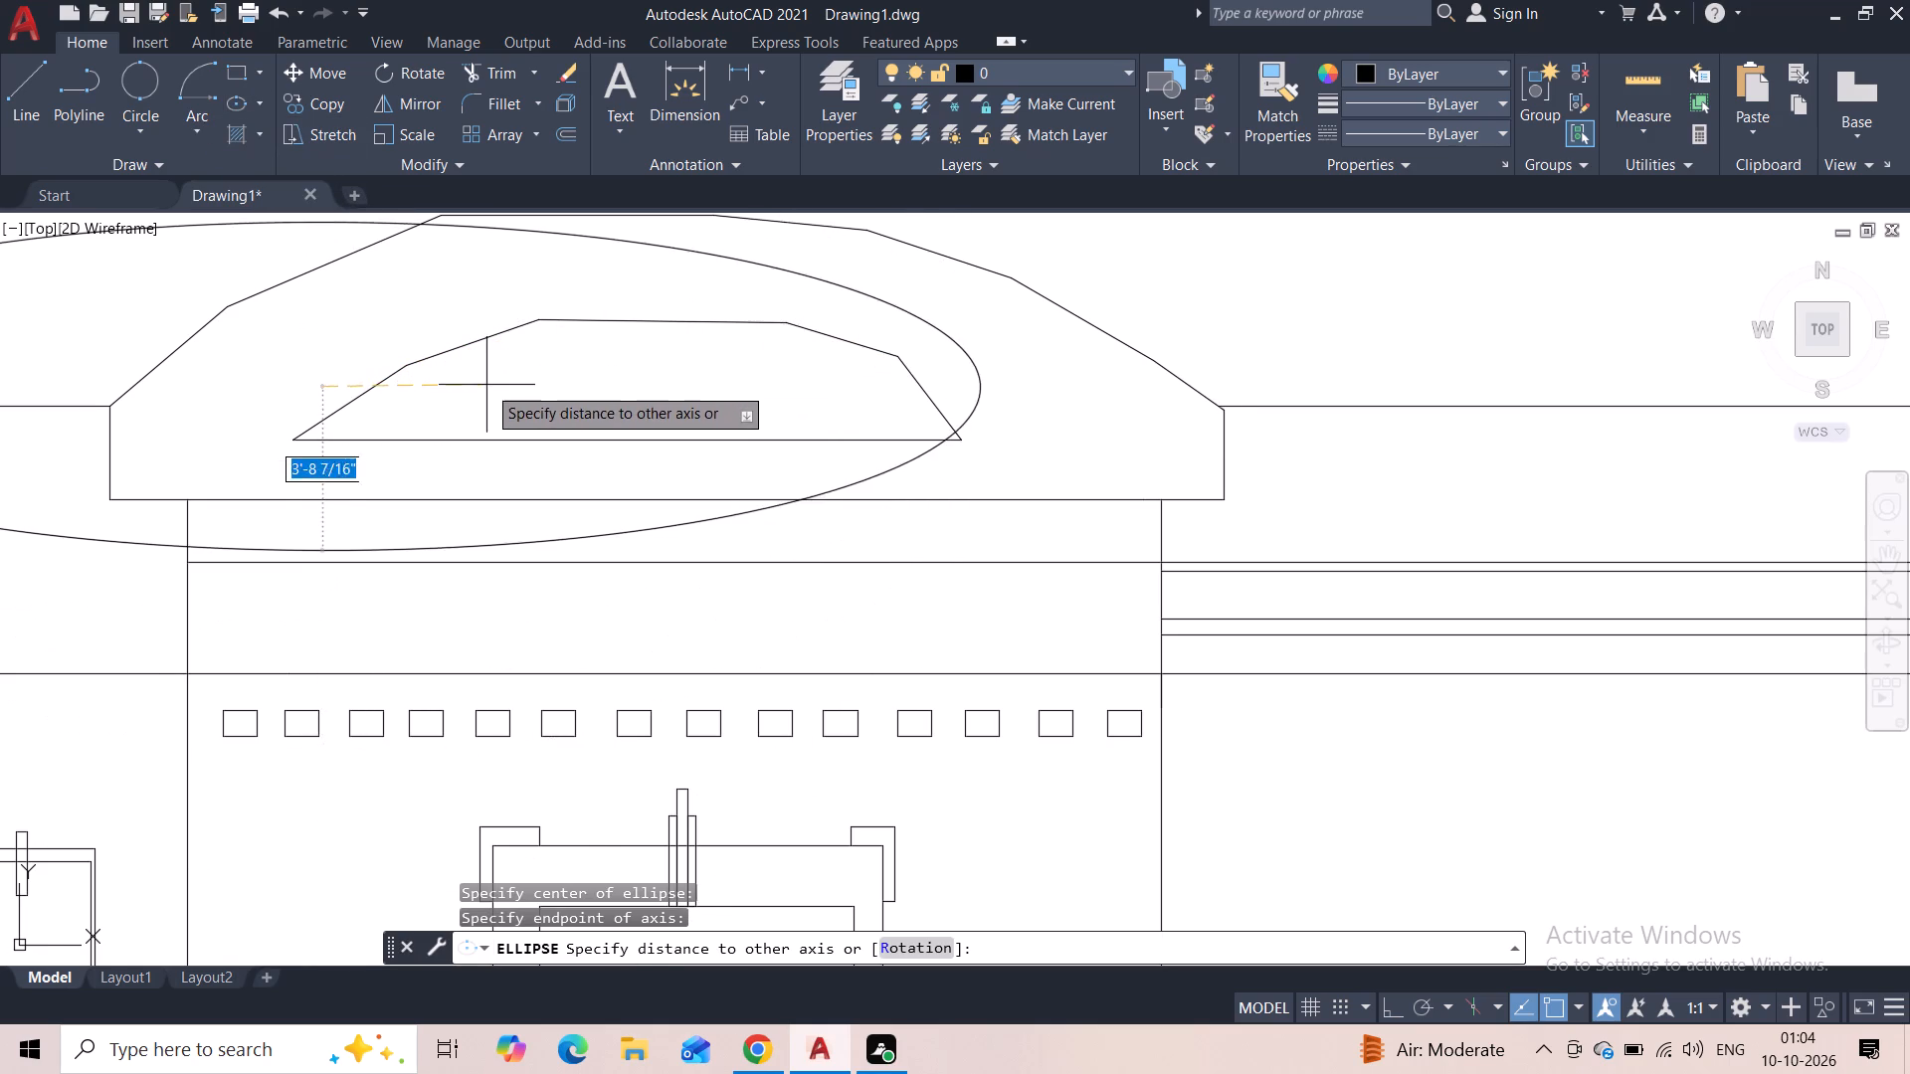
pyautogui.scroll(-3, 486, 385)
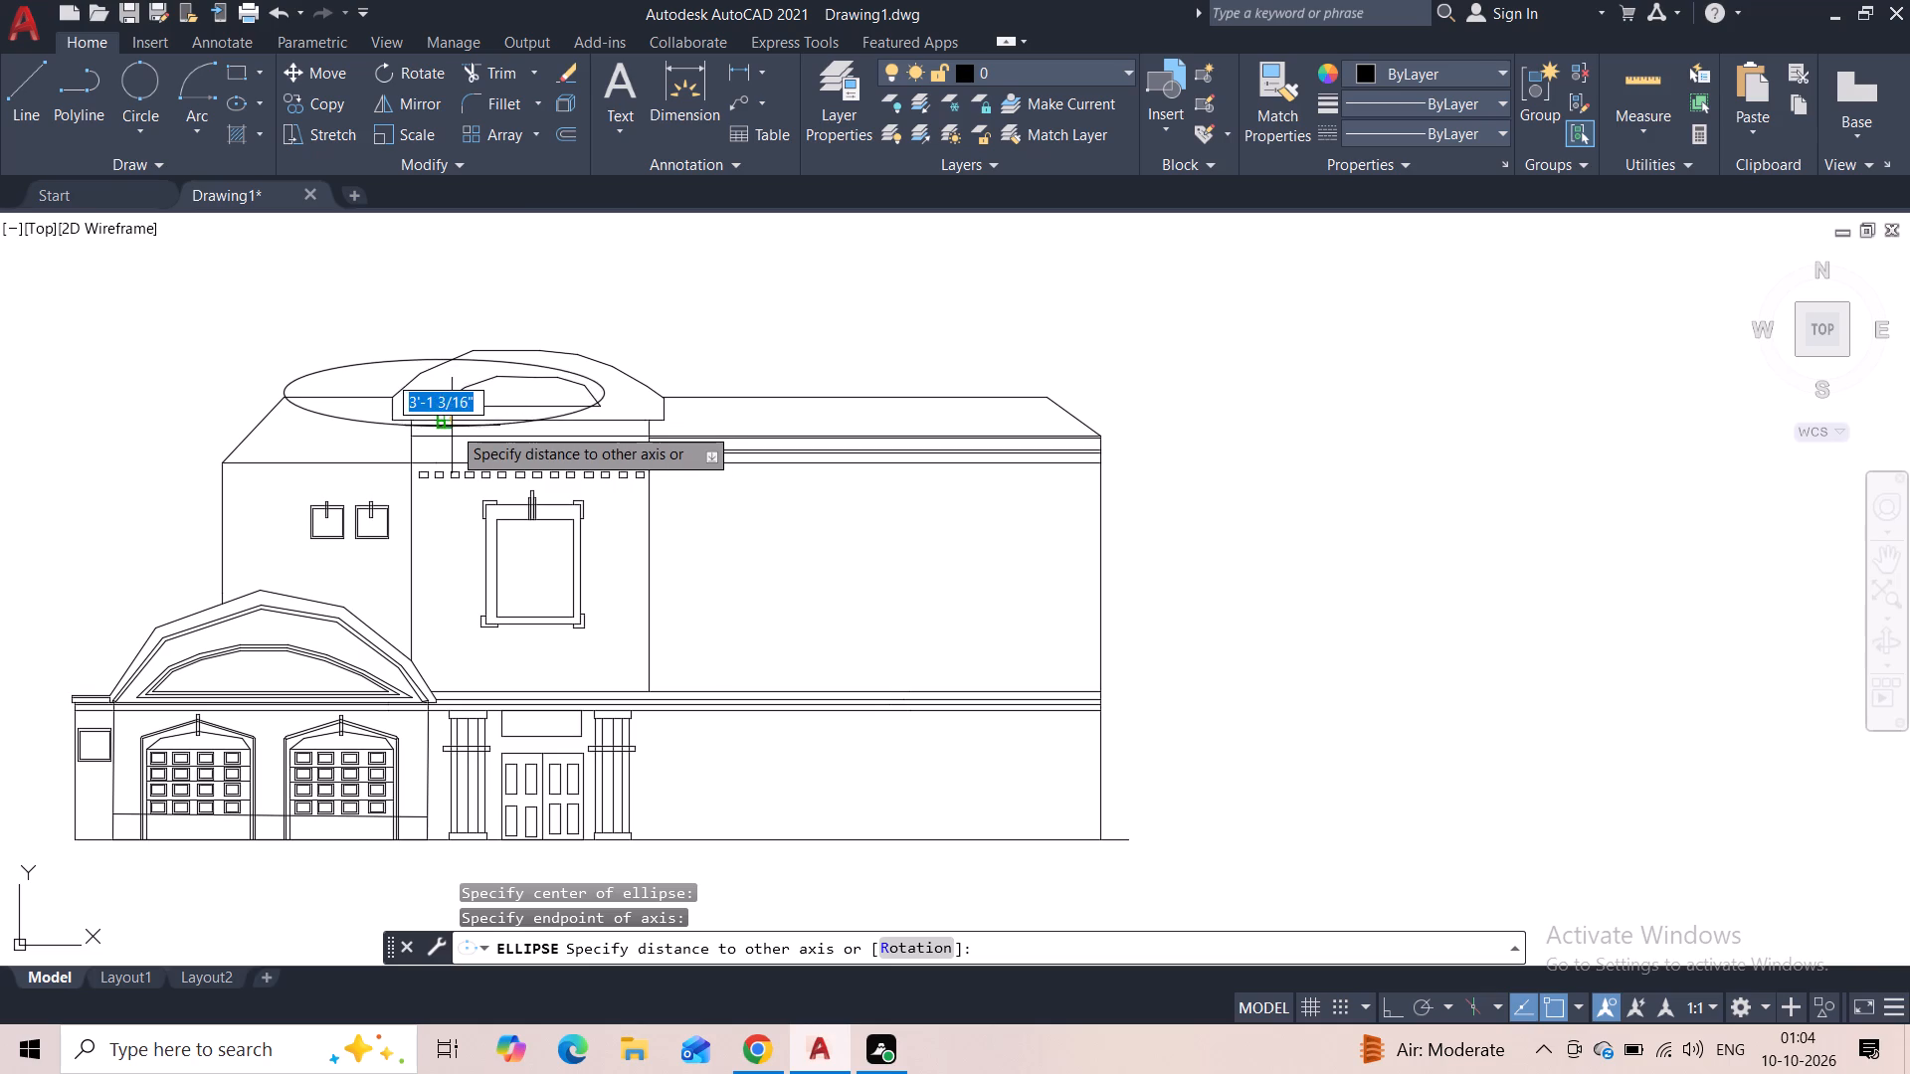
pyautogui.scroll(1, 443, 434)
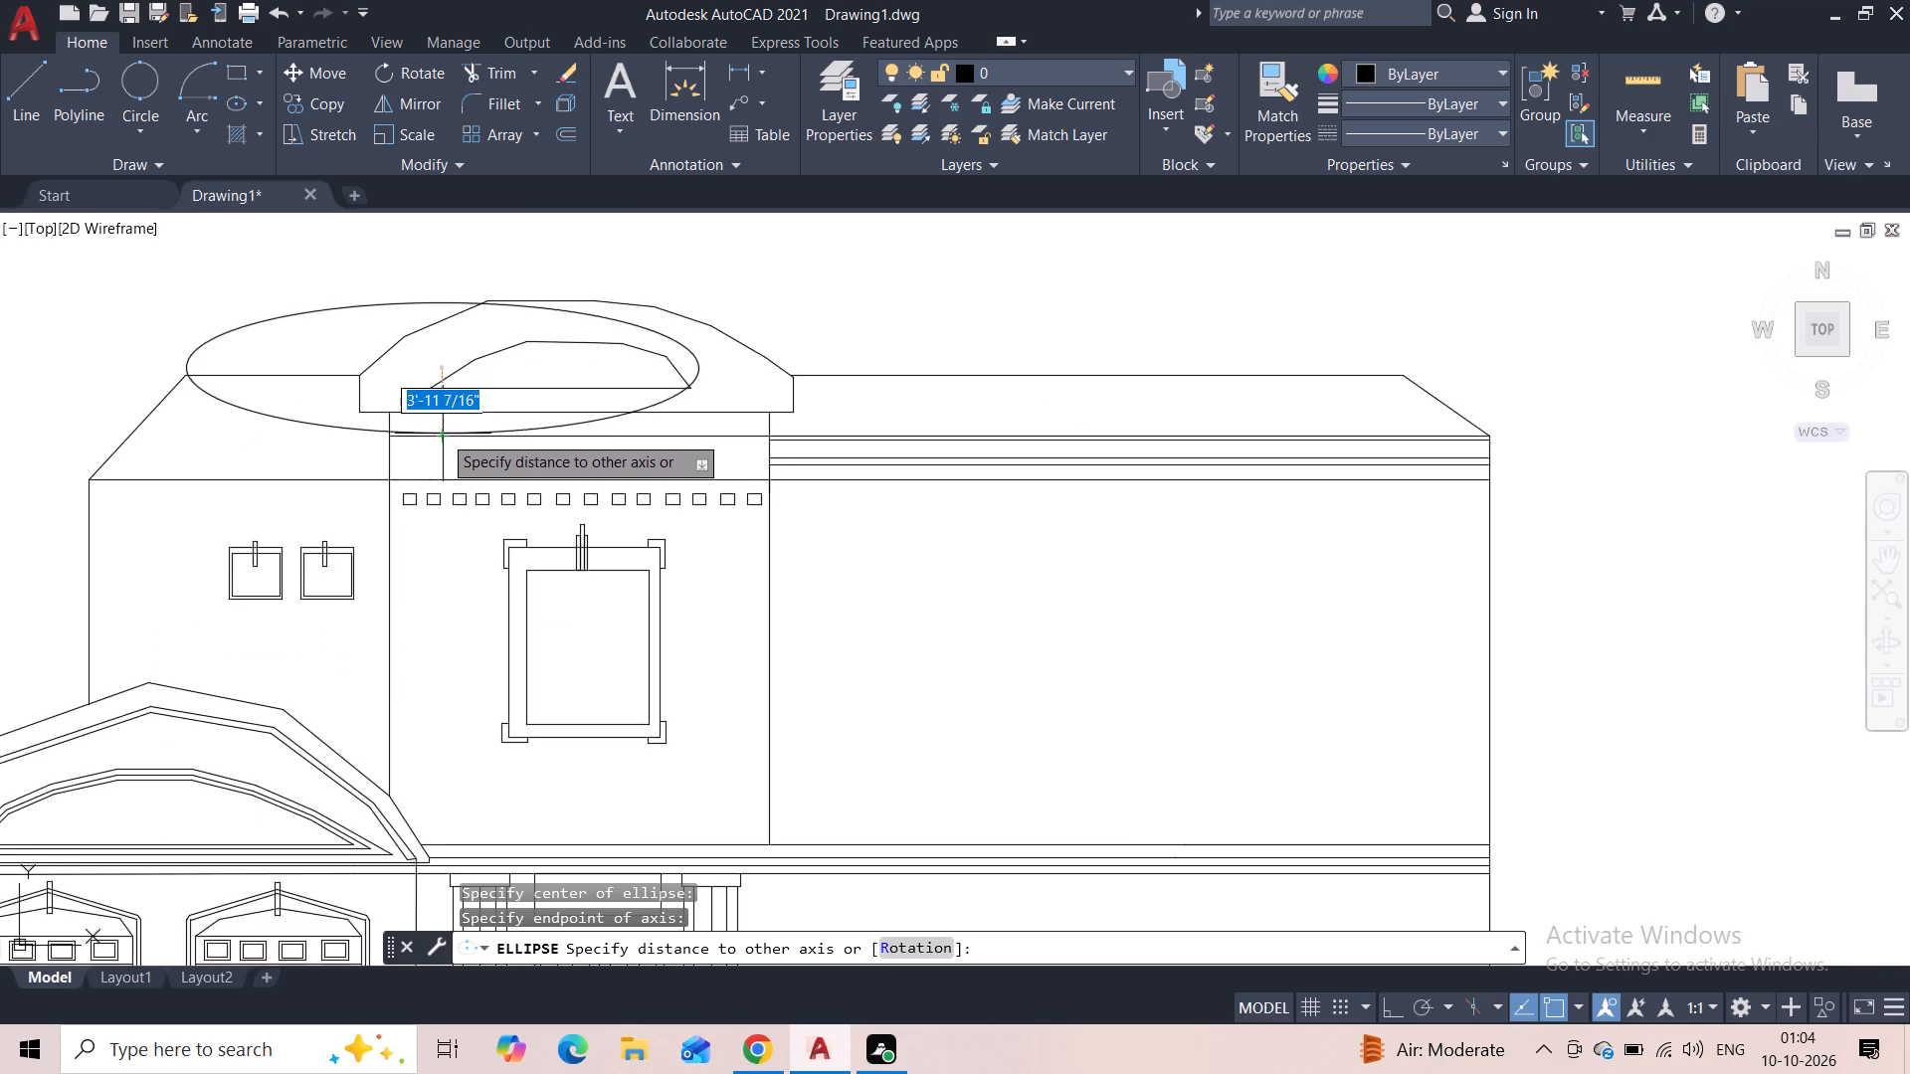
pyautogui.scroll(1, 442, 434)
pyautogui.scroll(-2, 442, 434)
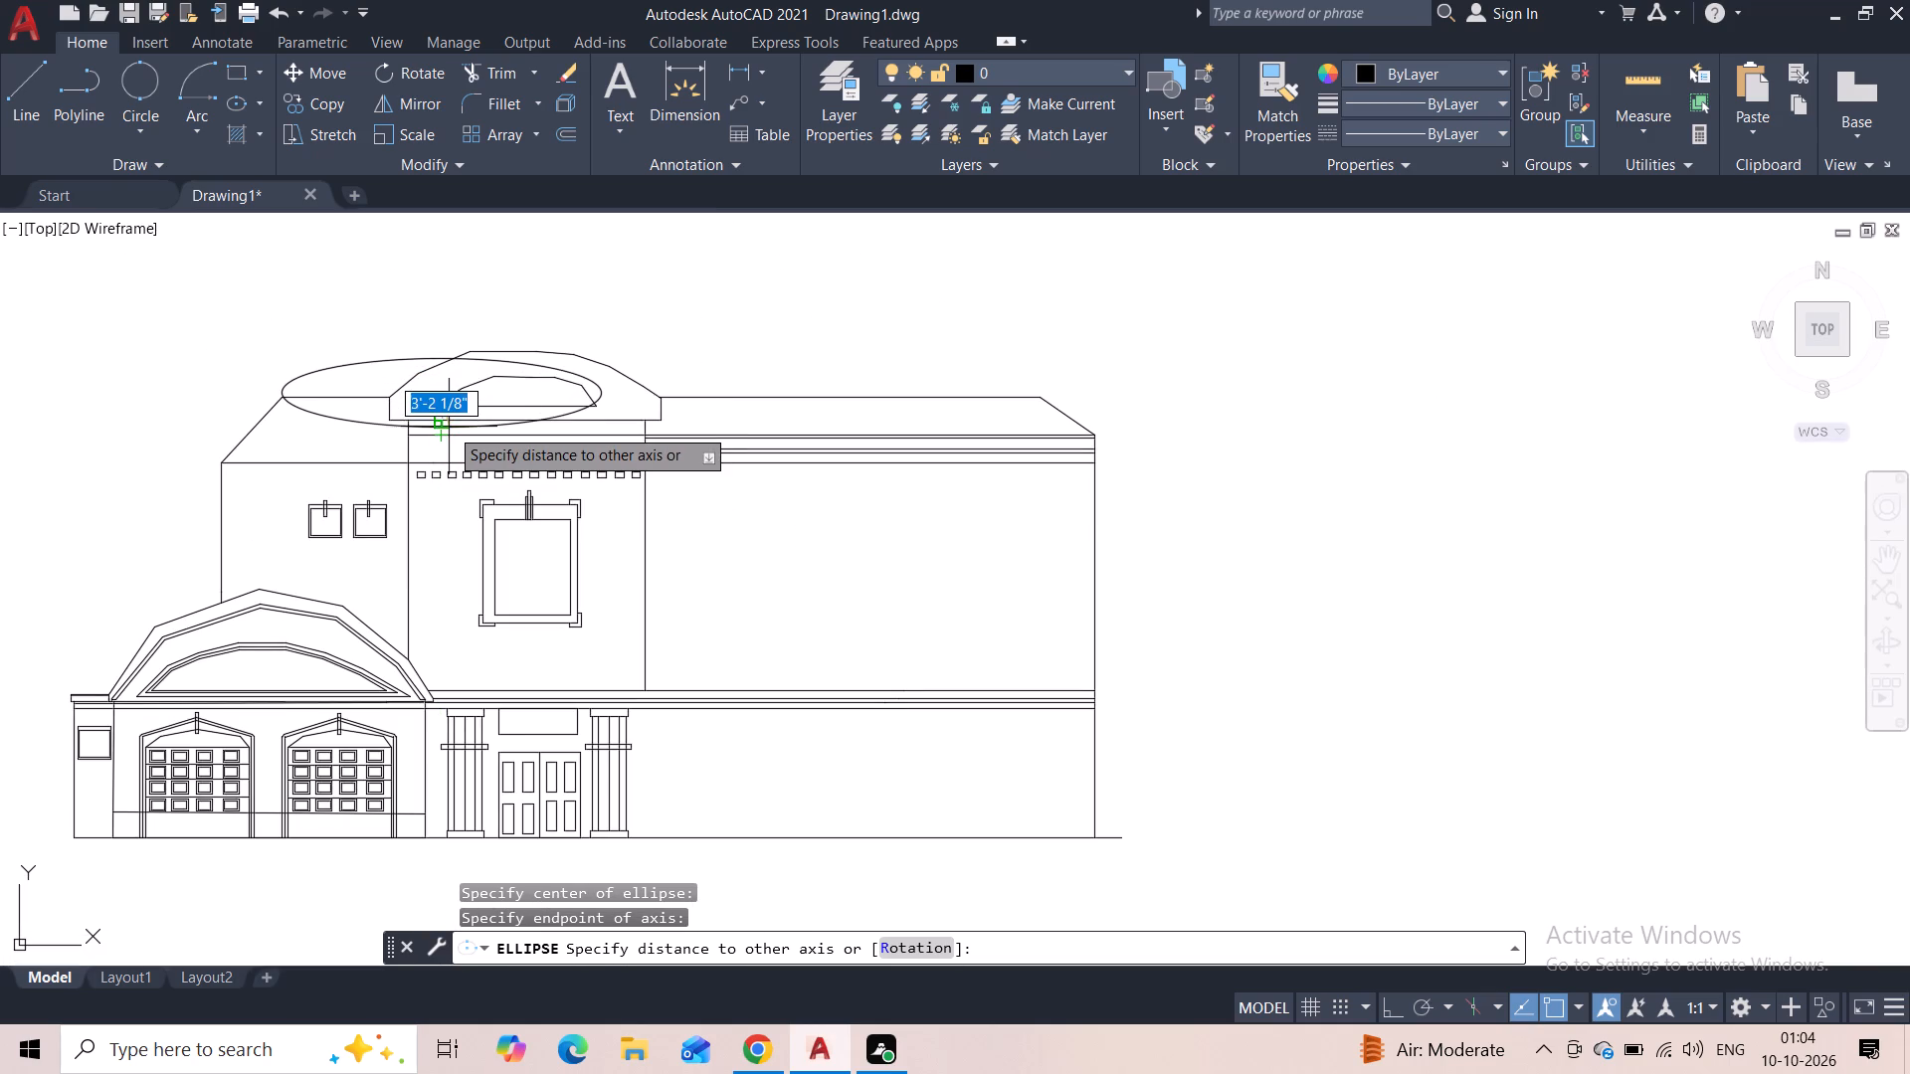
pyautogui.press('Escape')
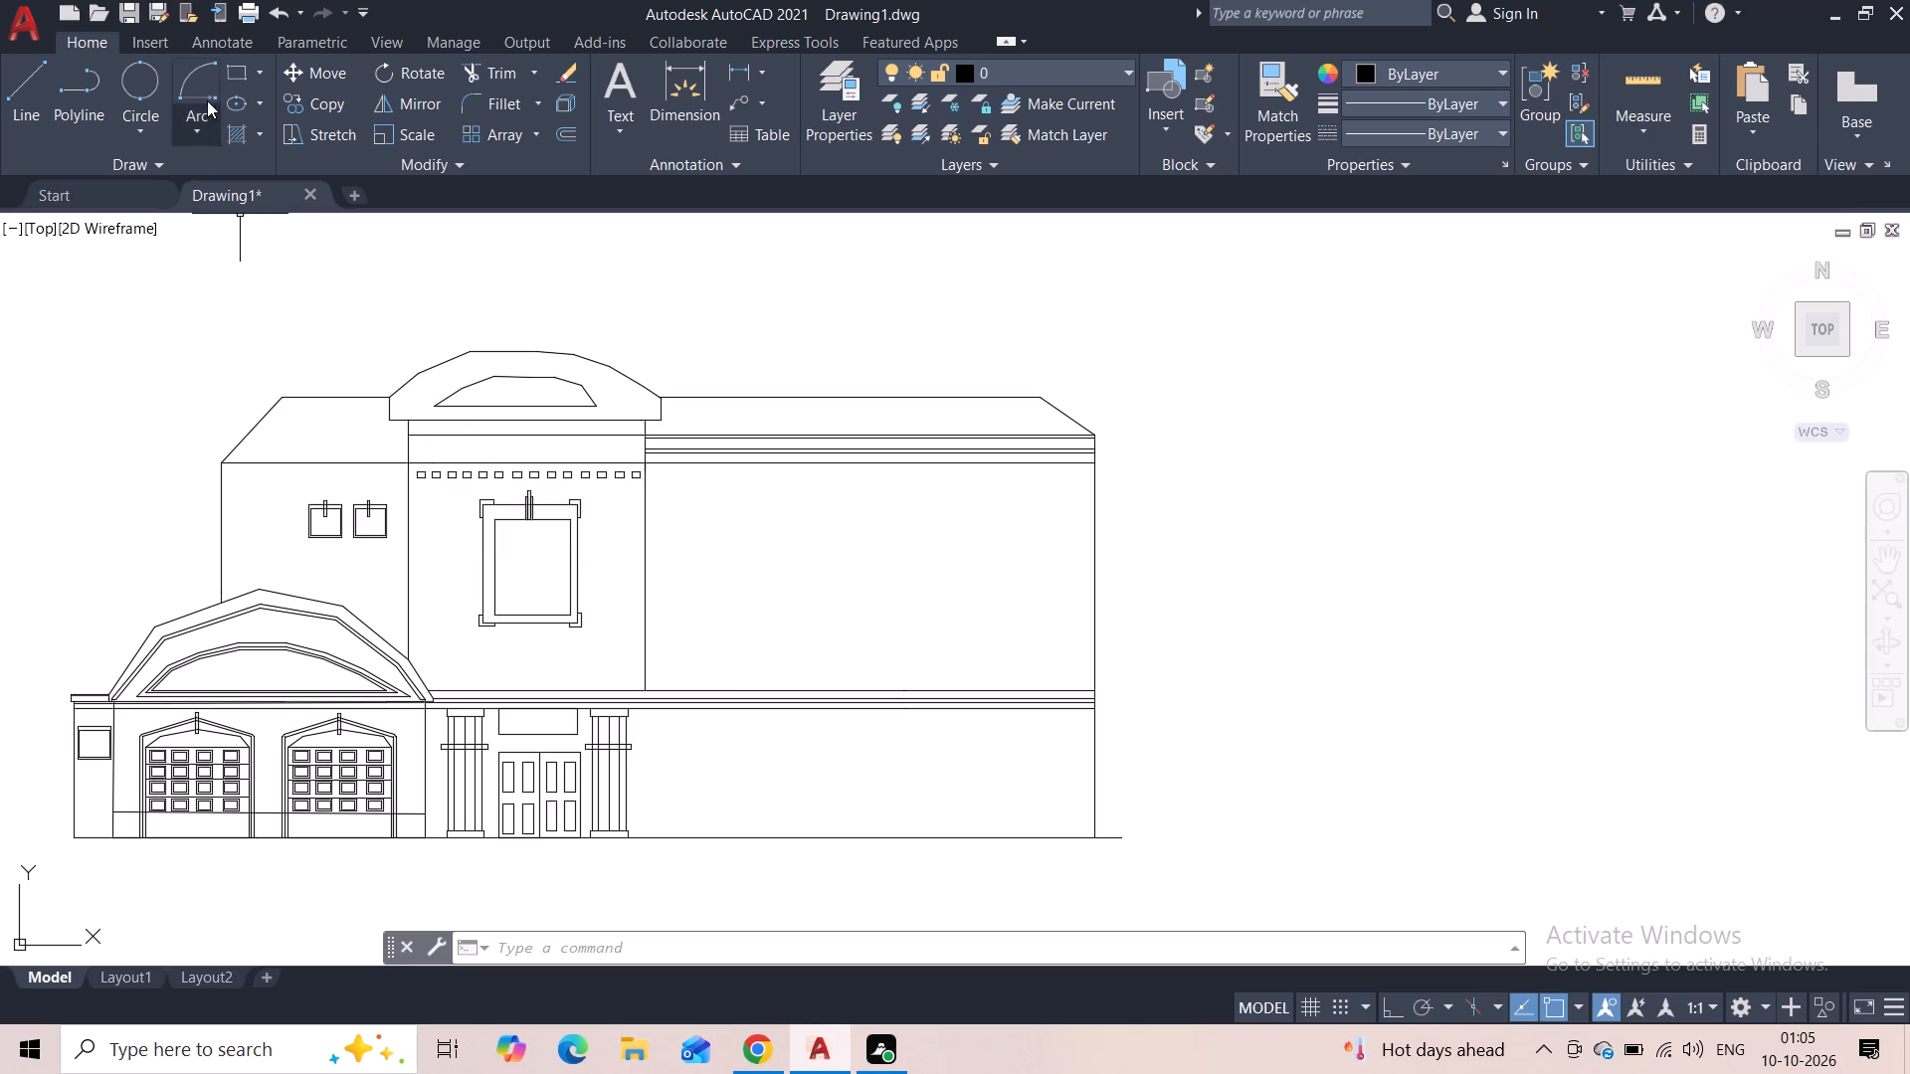
# Draw an upright window rectangle on the right wing's ground-floor wall, beside the entrance's right column.
pyautogui.click(236, 75)
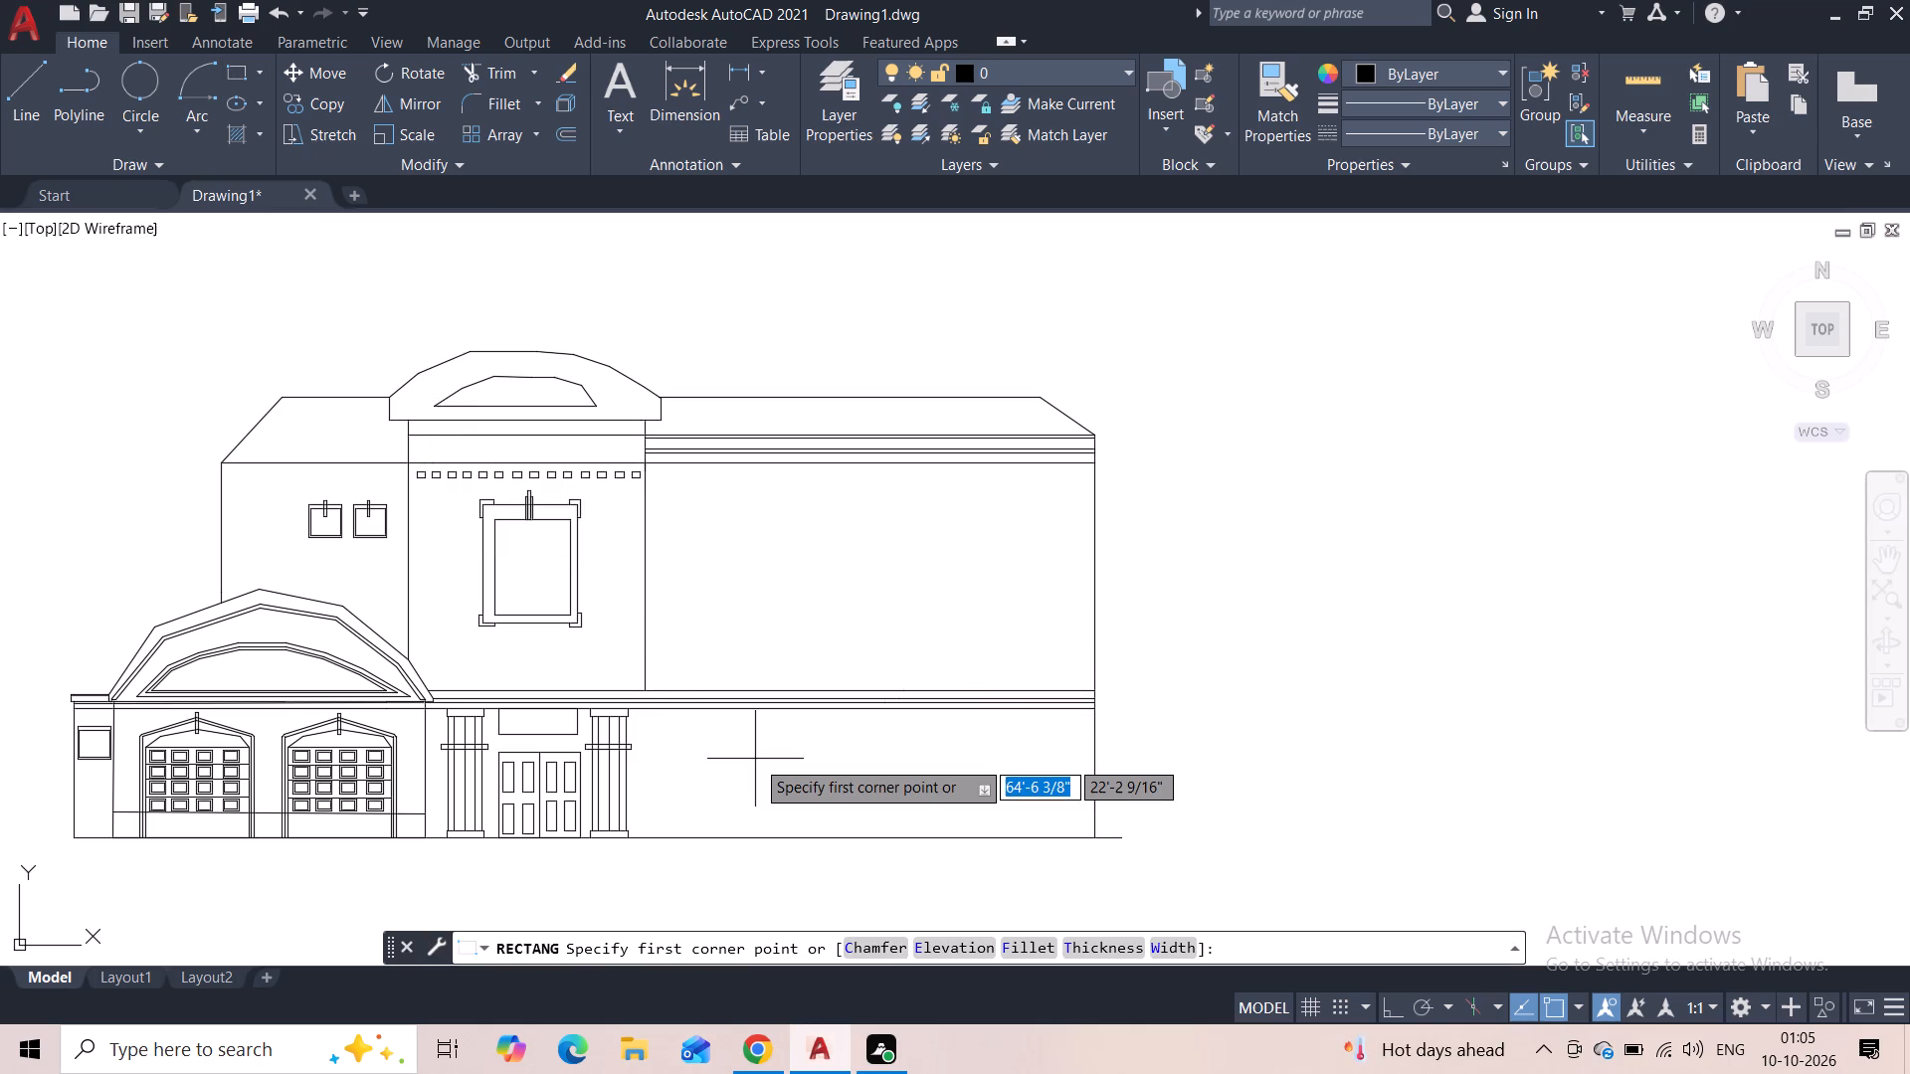
pyautogui.scroll(1, 713, 753)
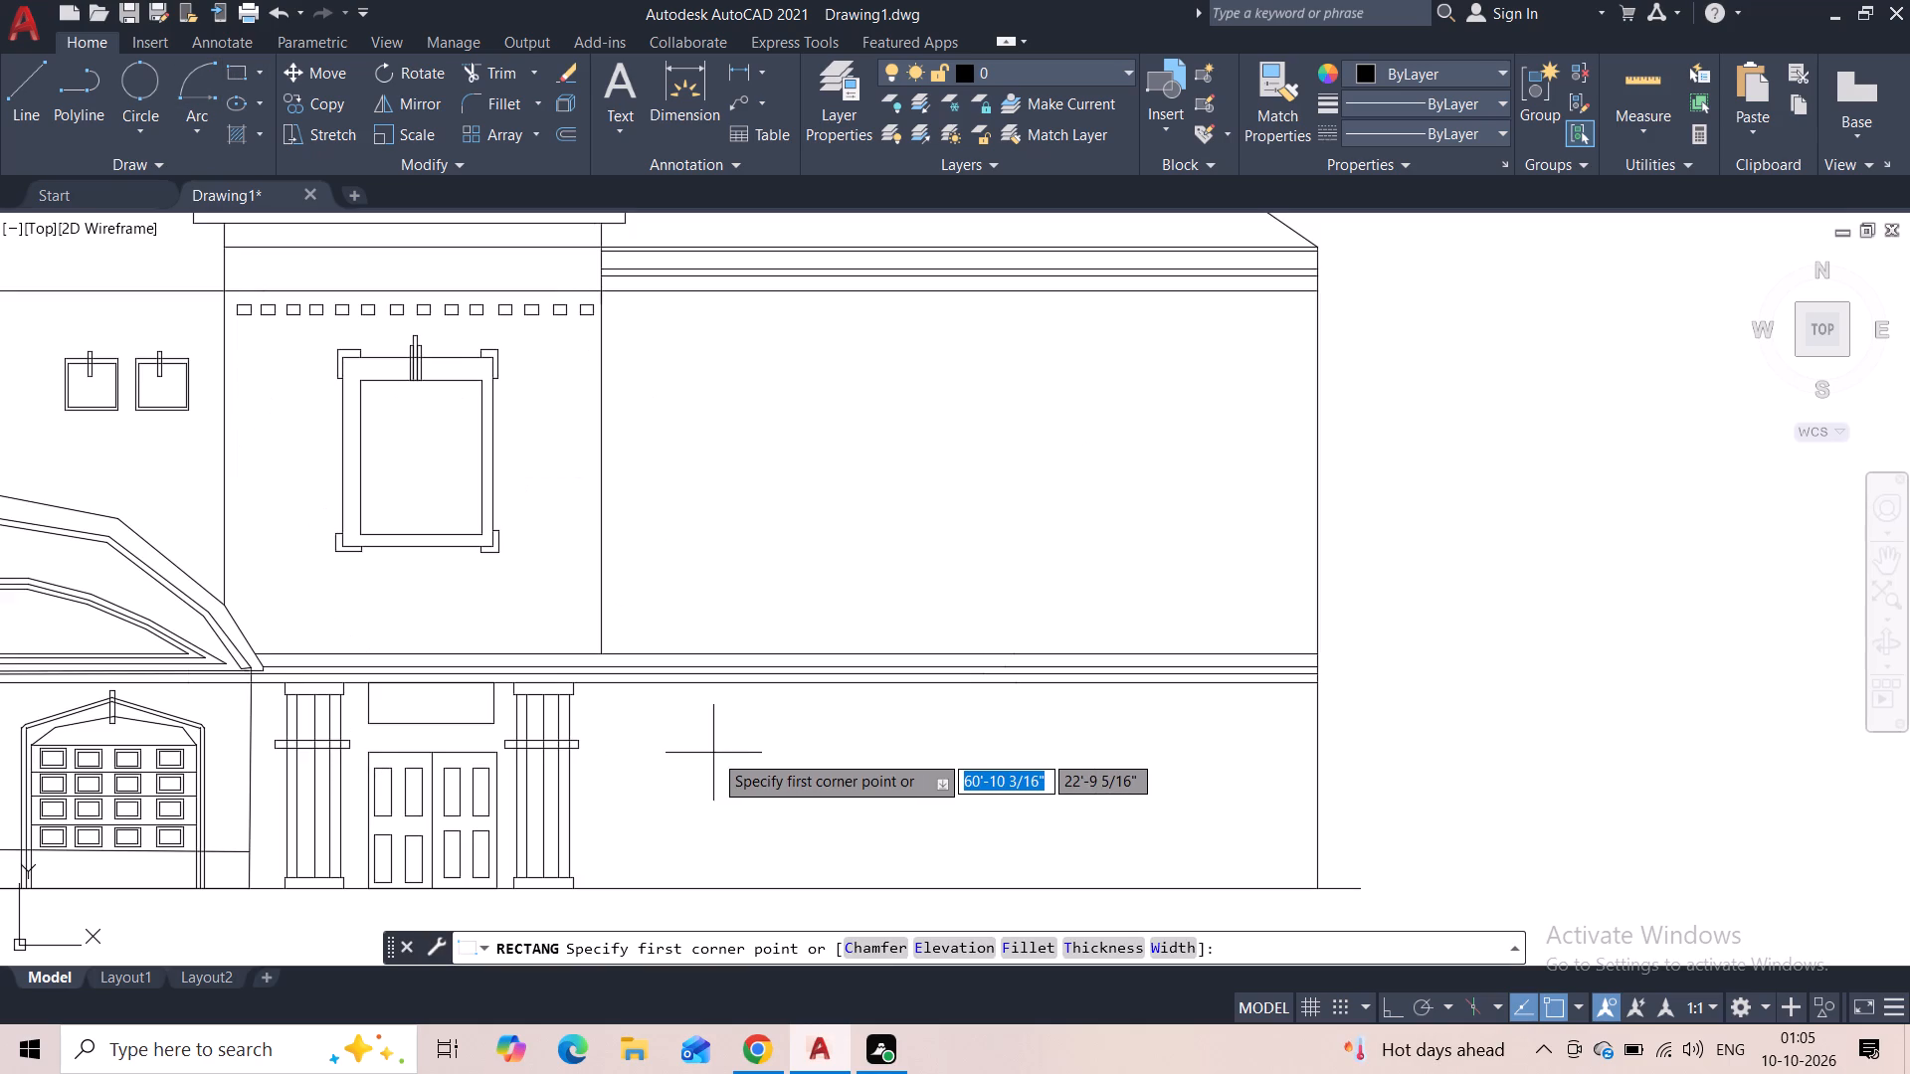
pyautogui.scroll(-1, 713, 755)
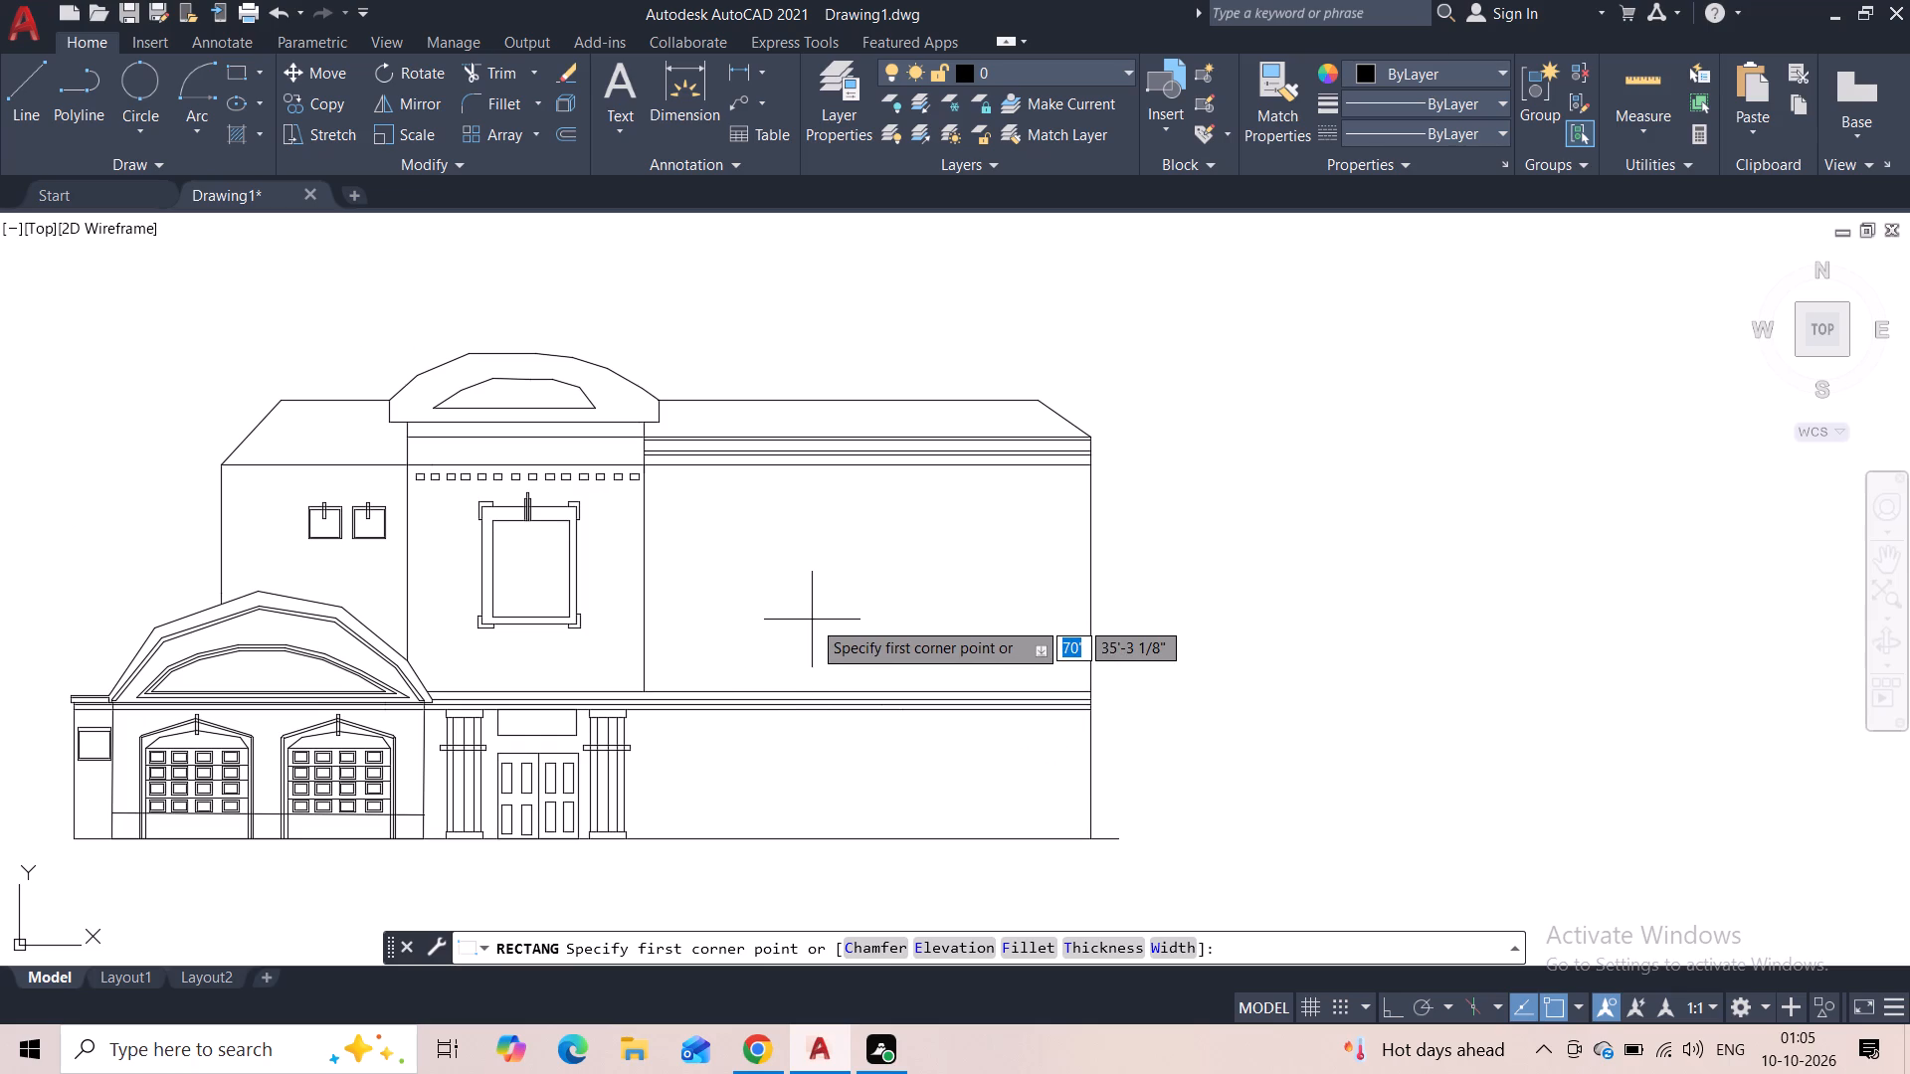
pyautogui.scroll(1, 744, 742)
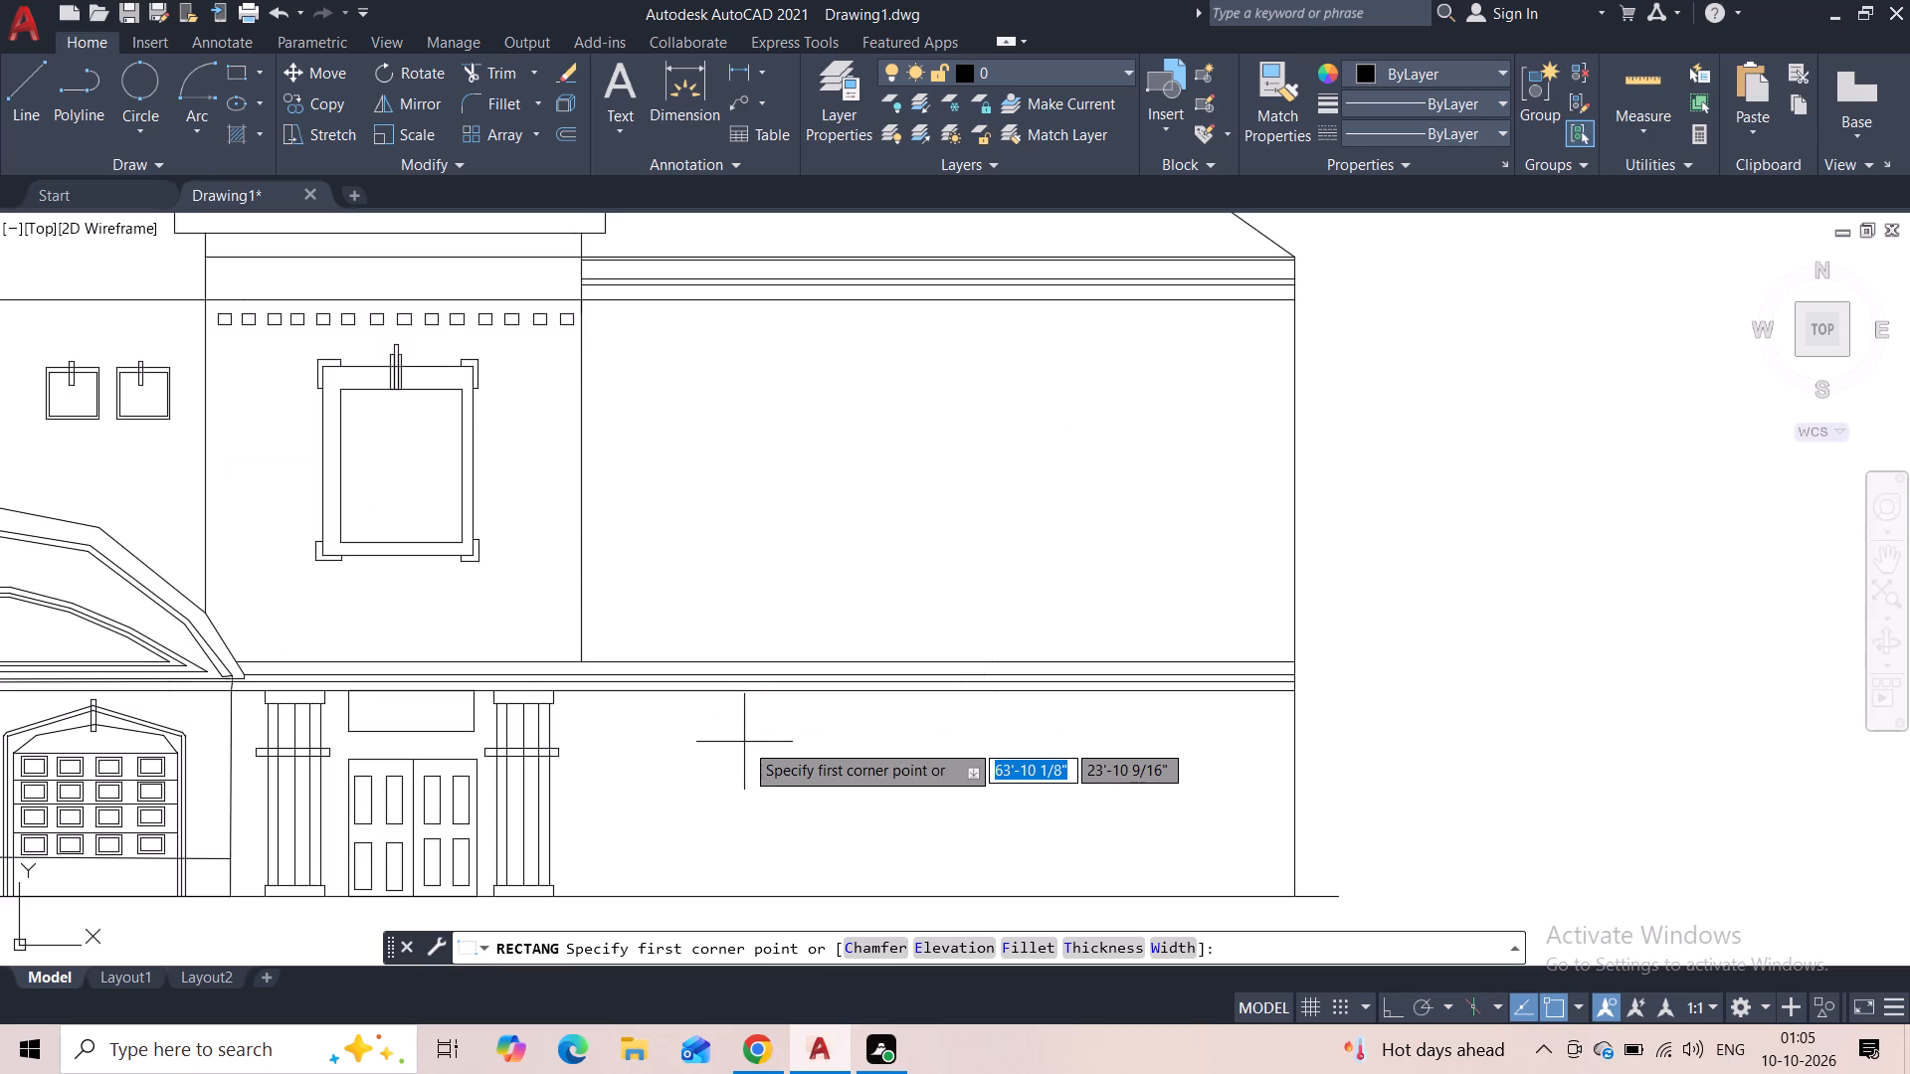
pyautogui.scroll(1, 744, 743)
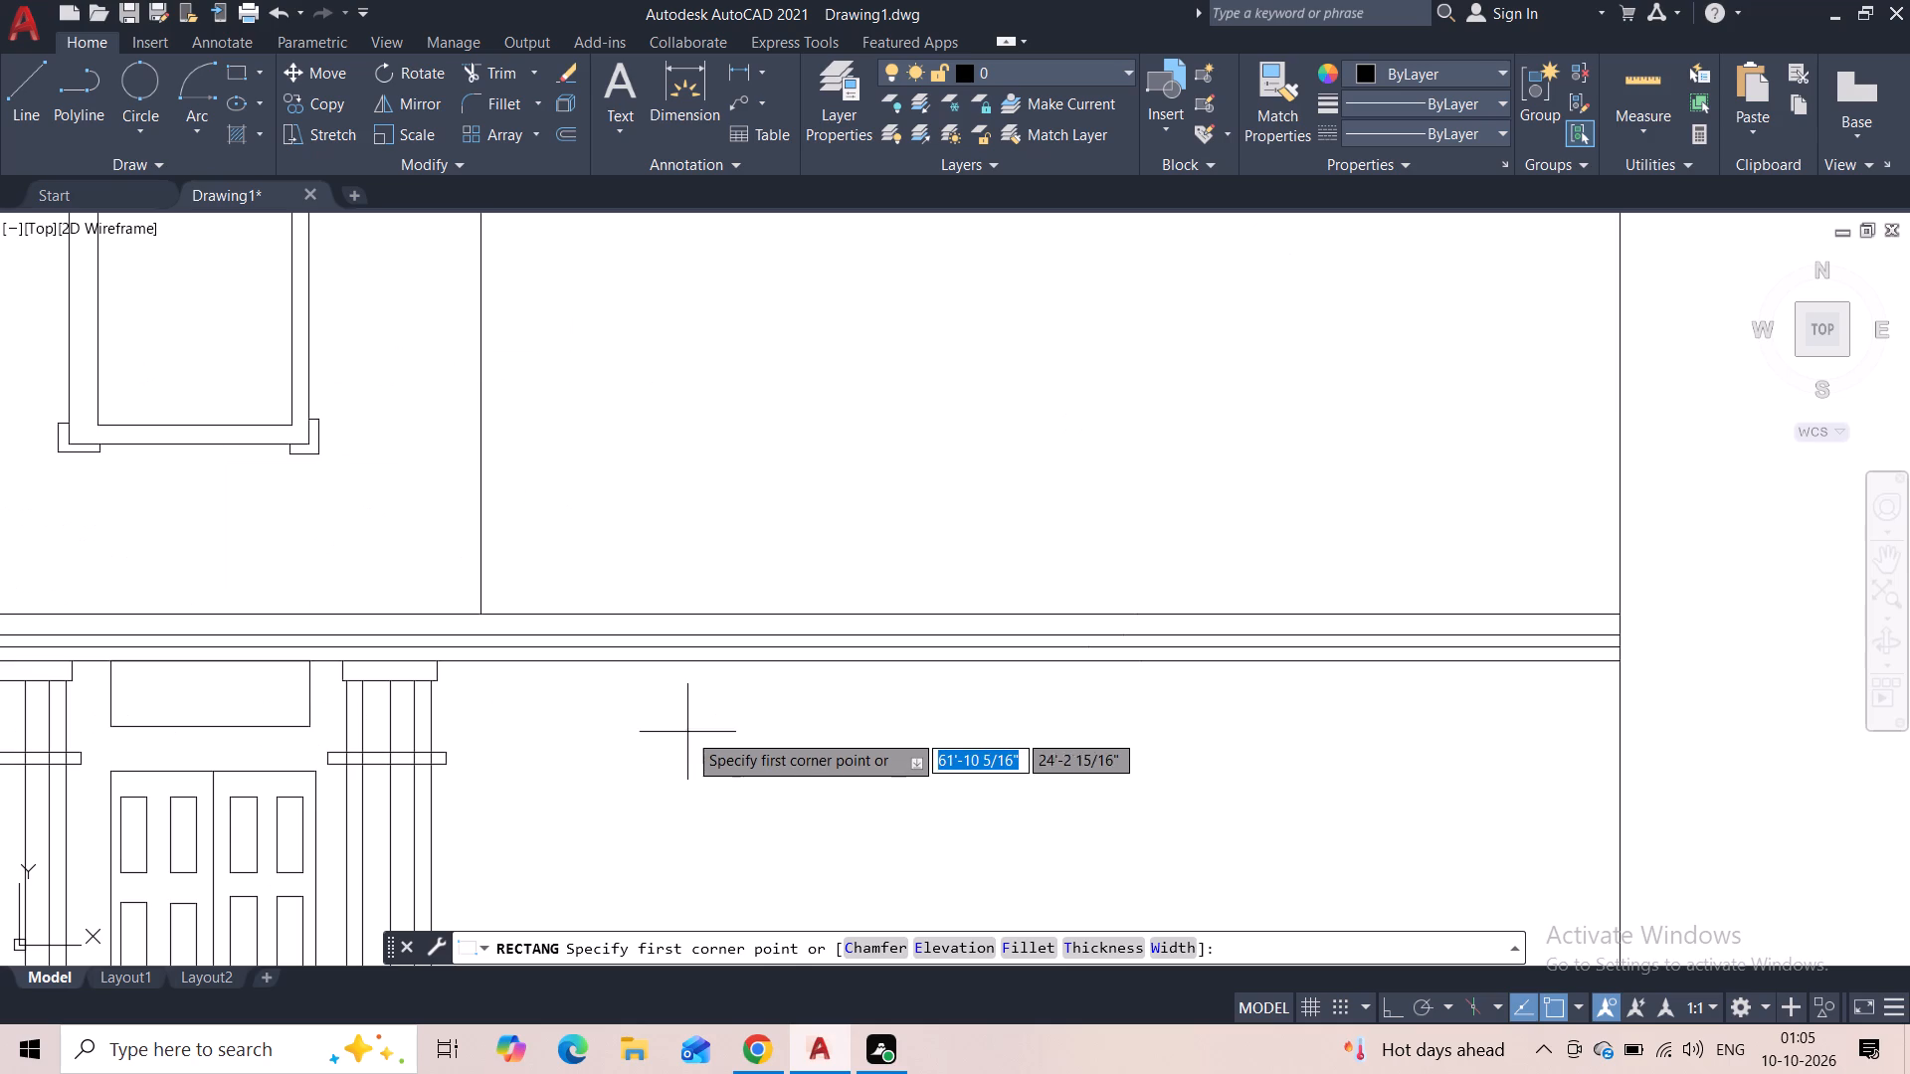
pyautogui.click(601, 733)
pyautogui.moveTo(676, 813); pyautogui.dragTo(671, 607, button='middle')
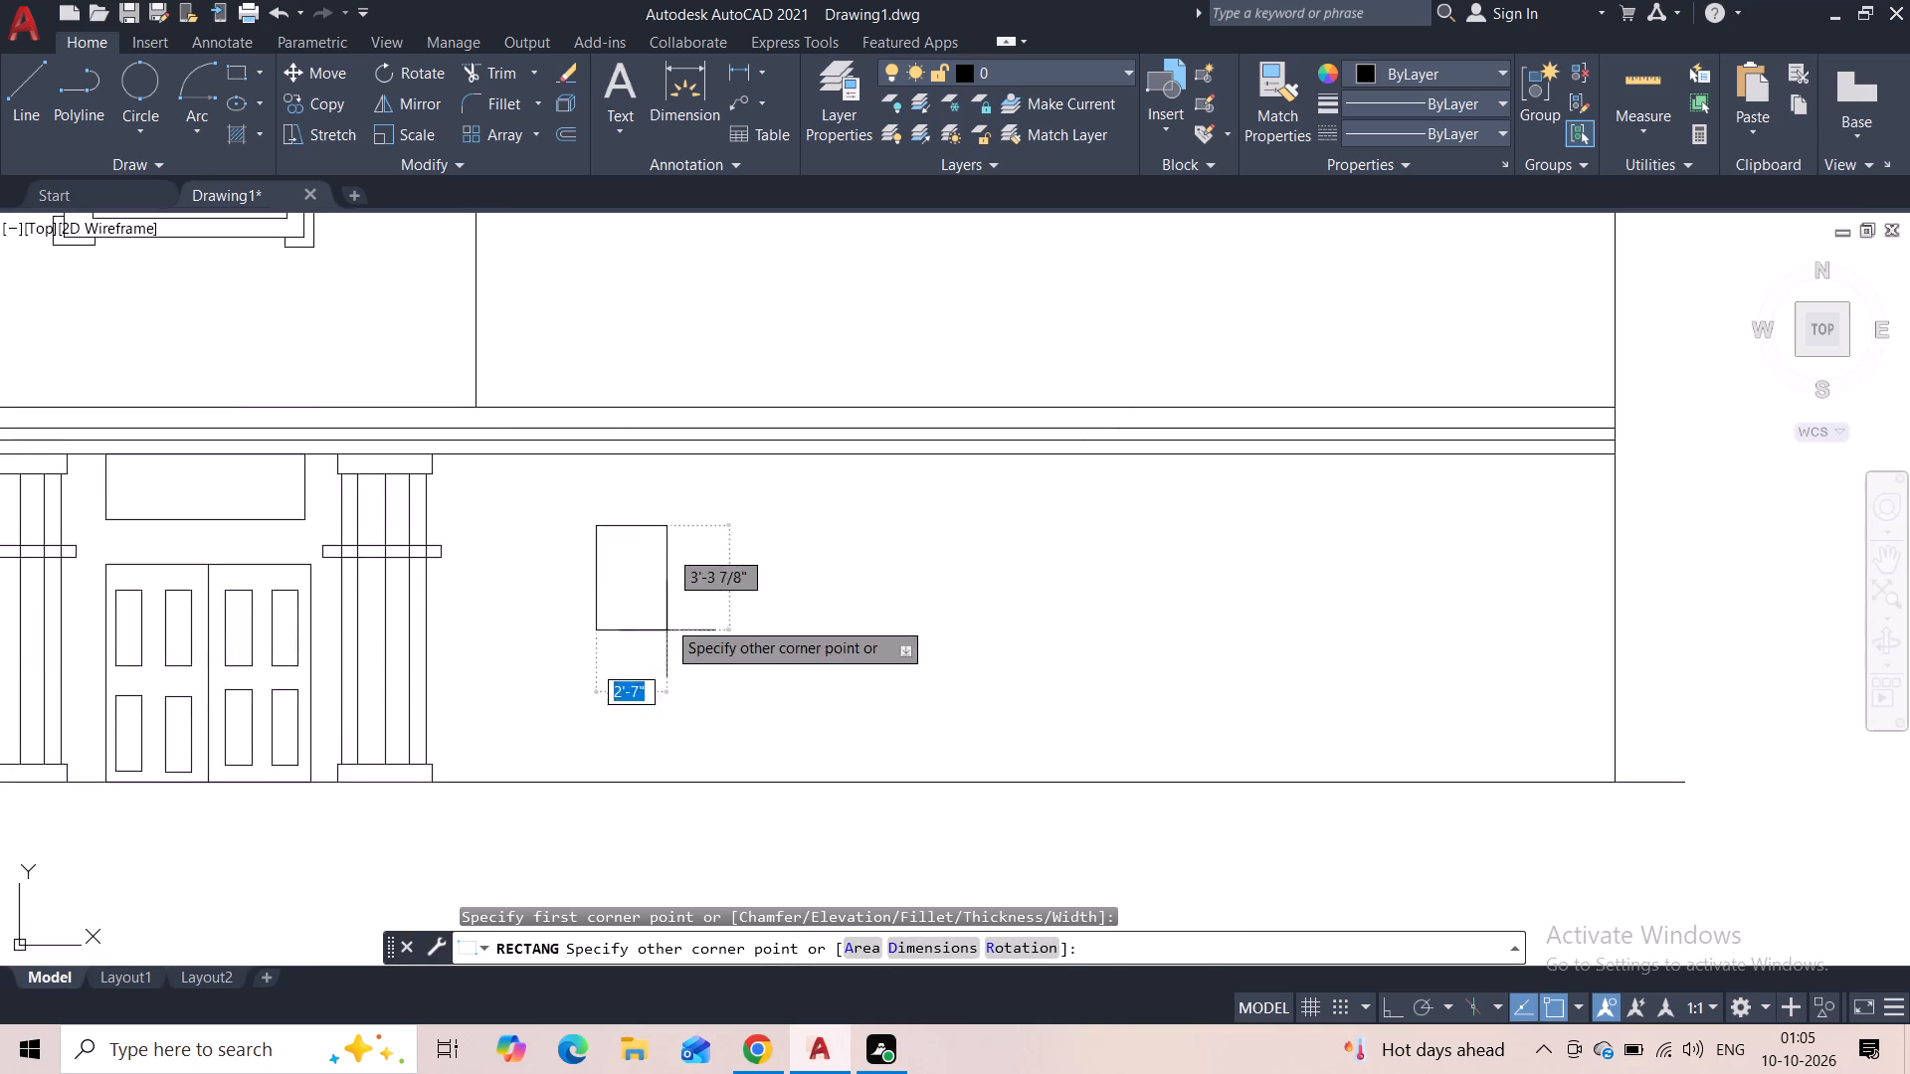
pyautogui.click(687, 708)
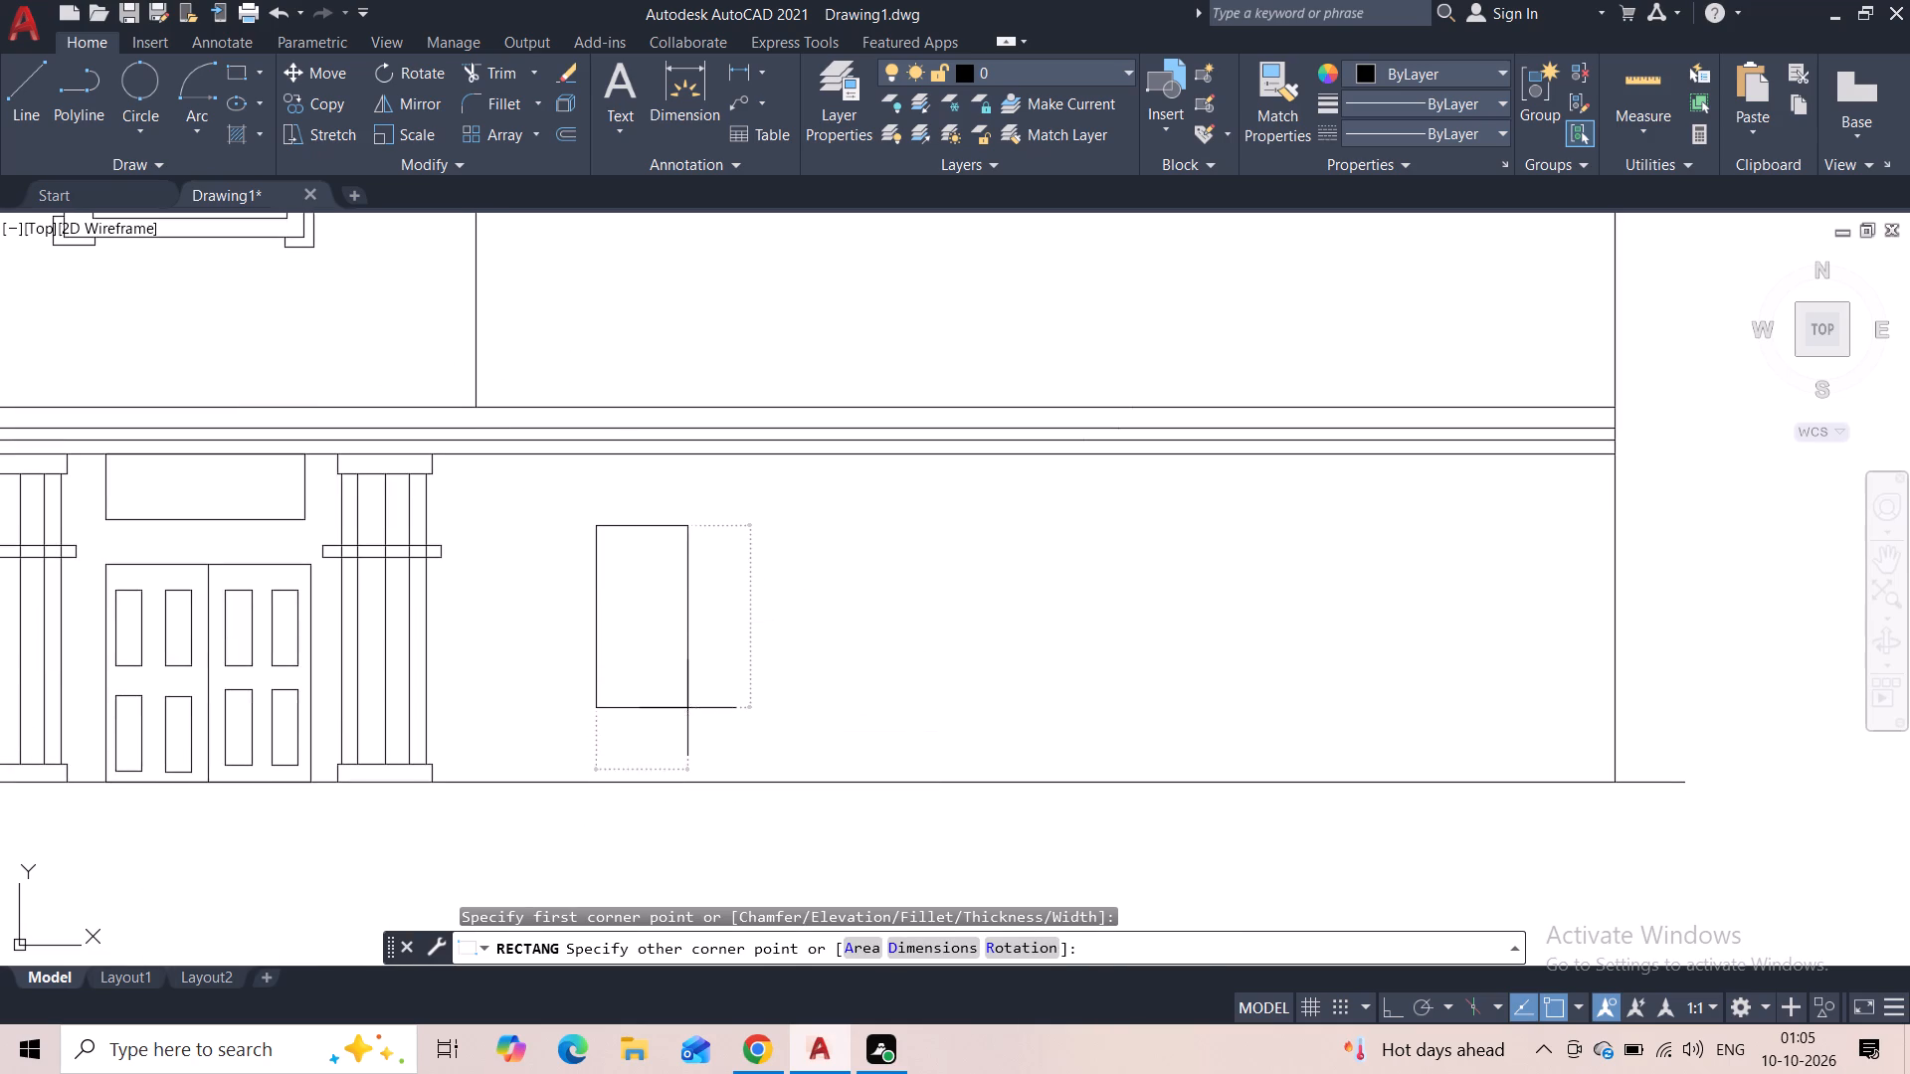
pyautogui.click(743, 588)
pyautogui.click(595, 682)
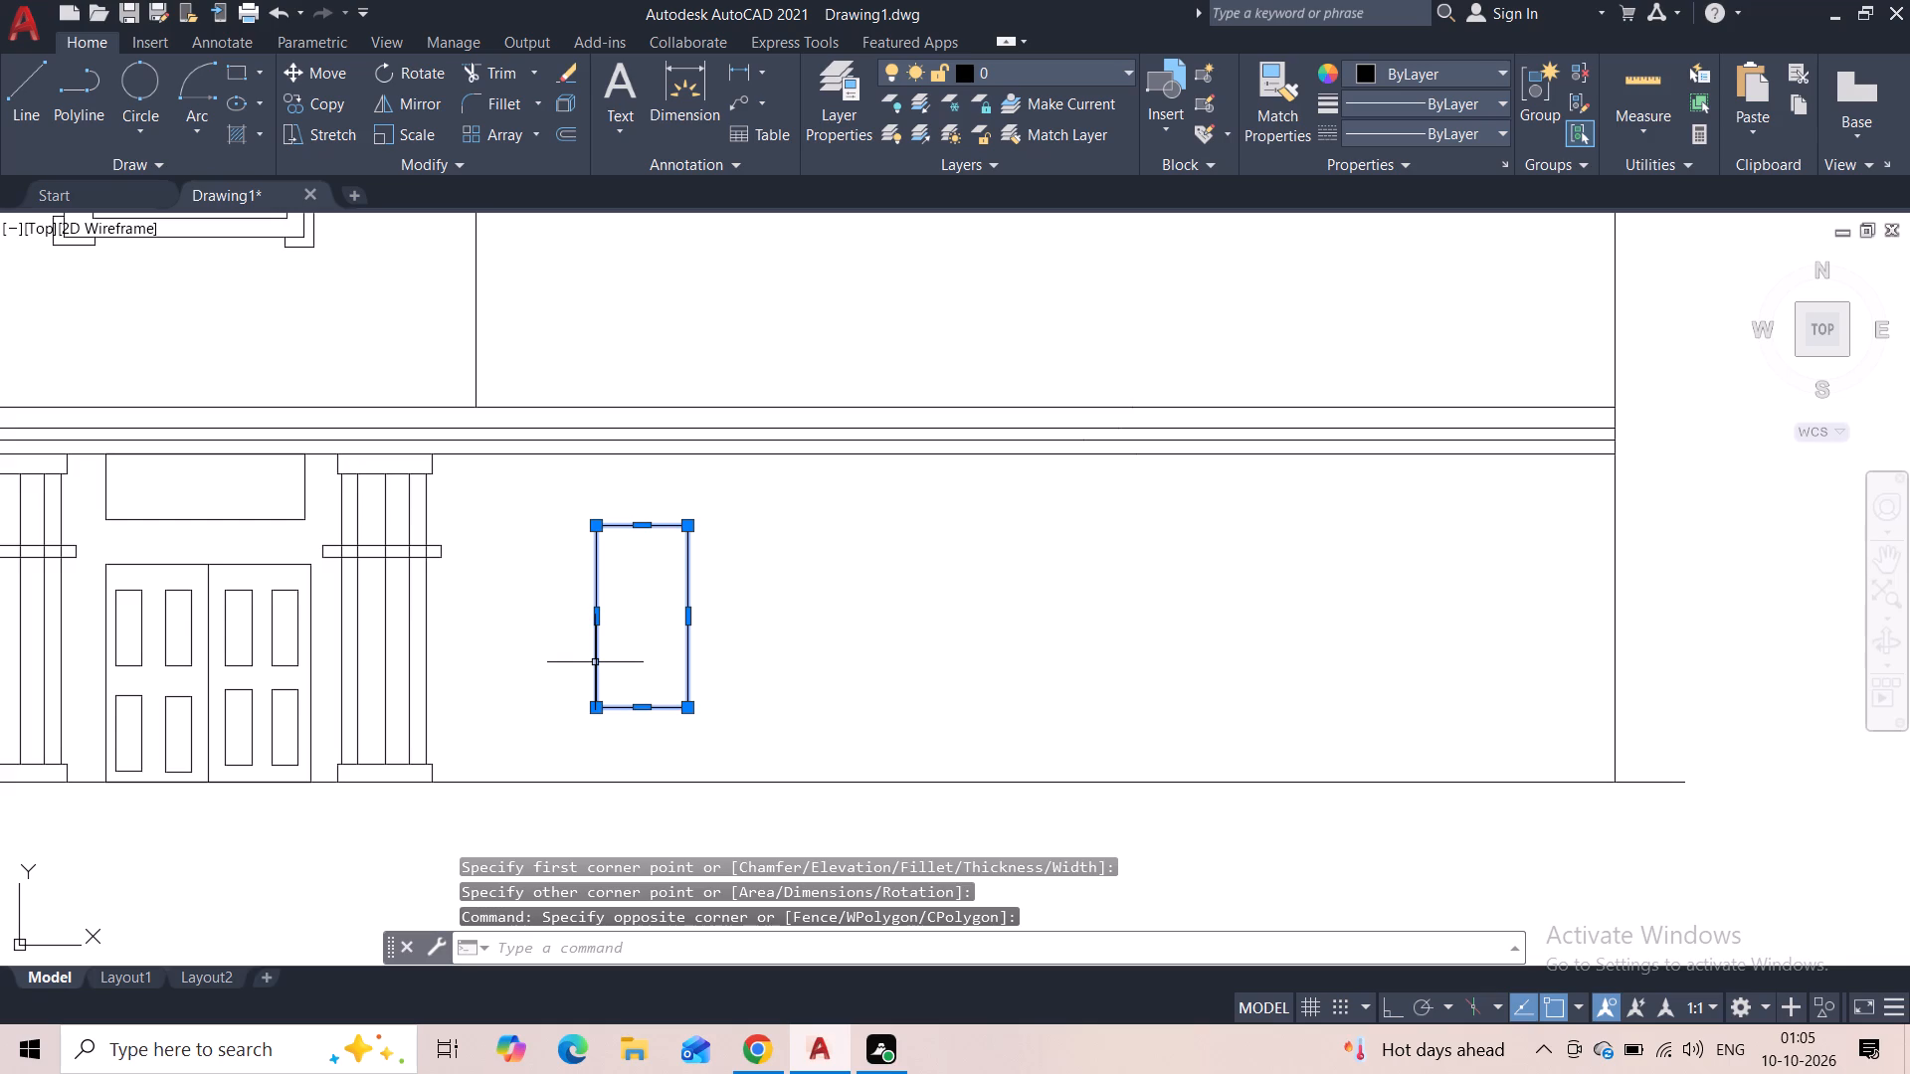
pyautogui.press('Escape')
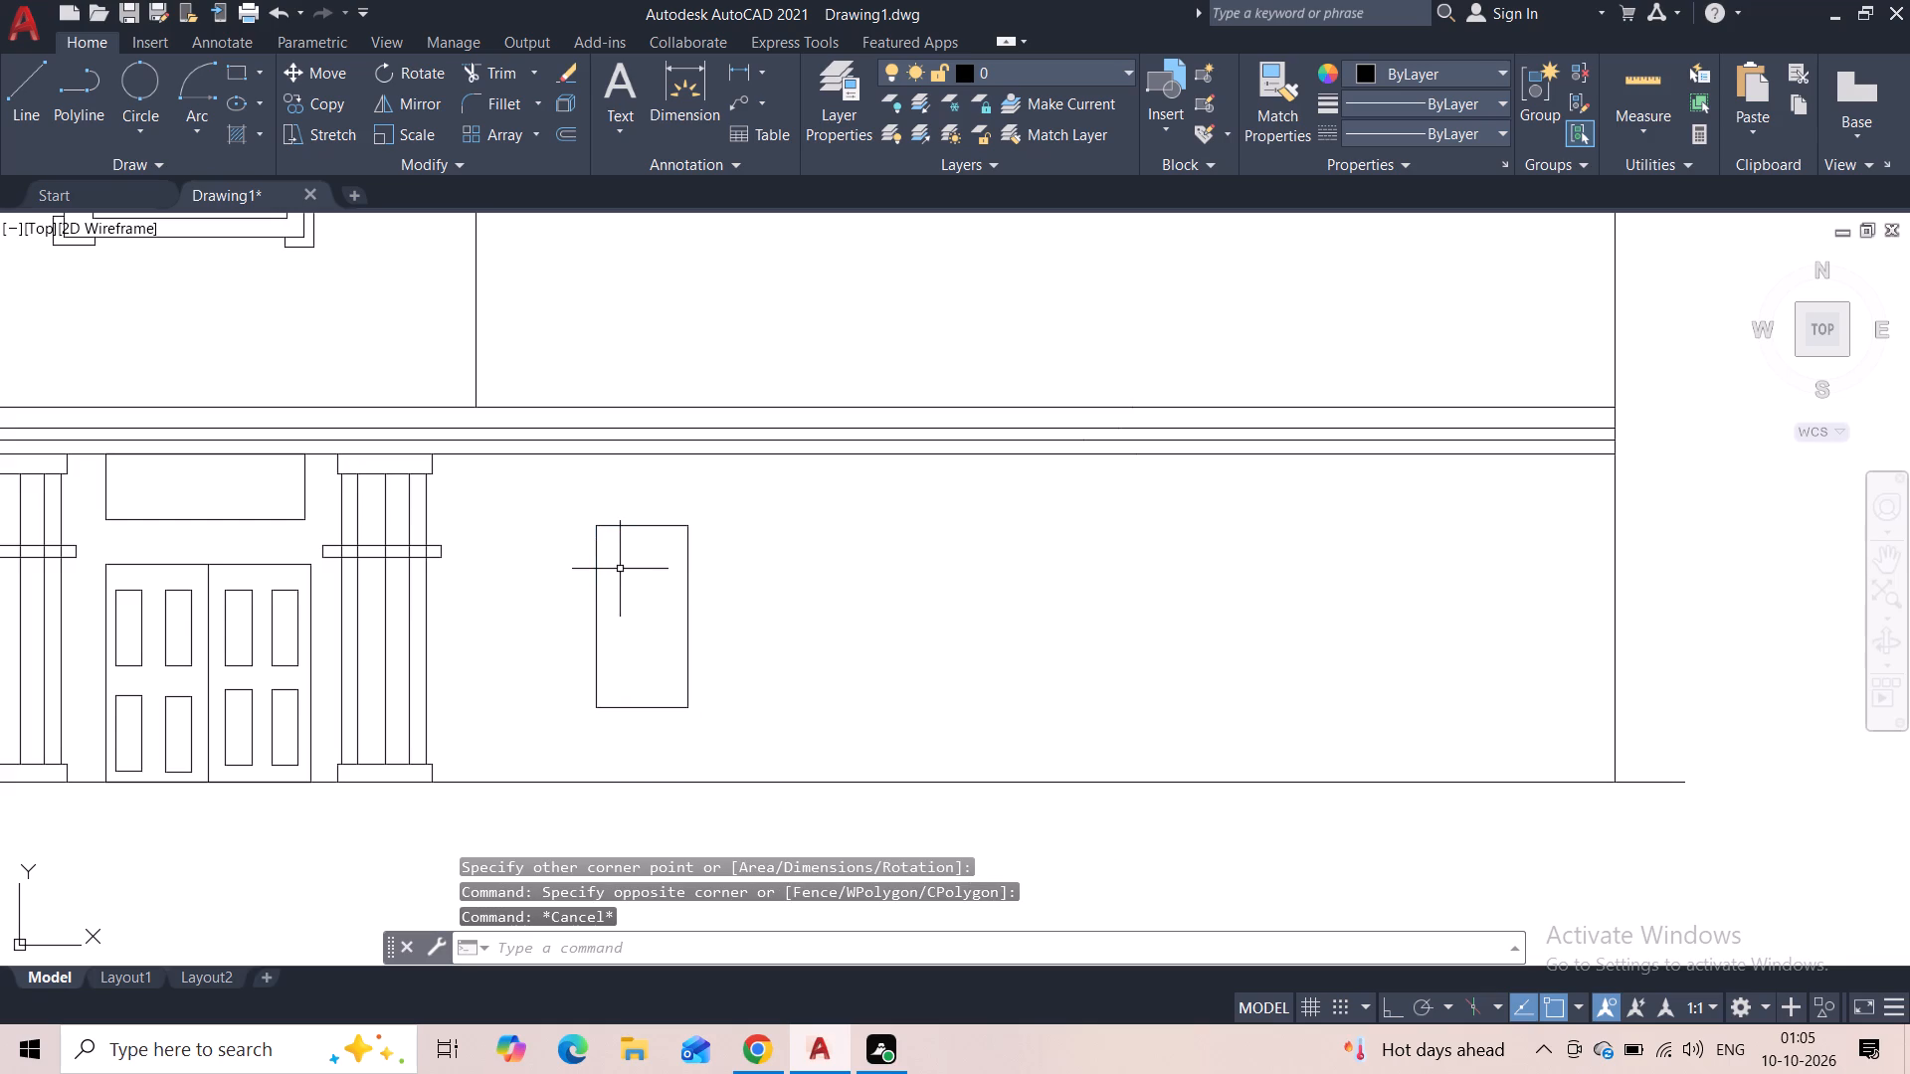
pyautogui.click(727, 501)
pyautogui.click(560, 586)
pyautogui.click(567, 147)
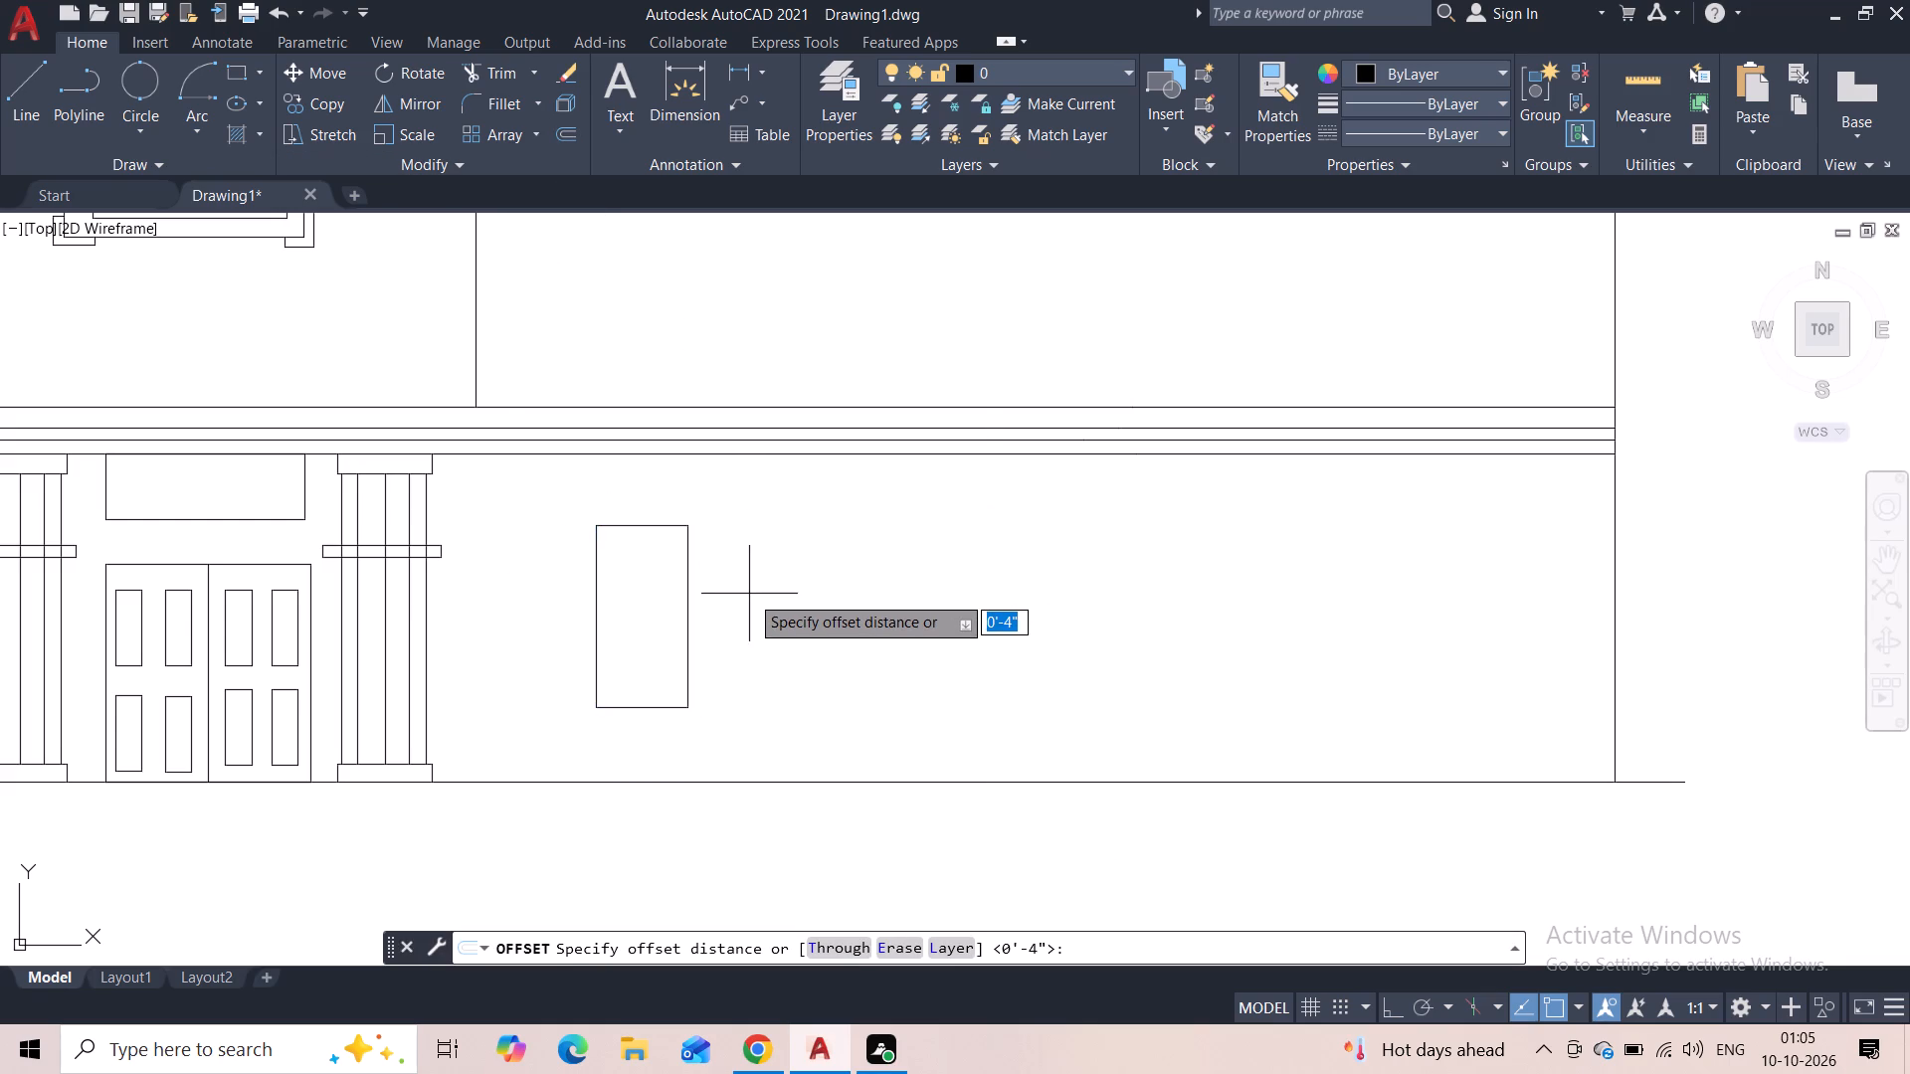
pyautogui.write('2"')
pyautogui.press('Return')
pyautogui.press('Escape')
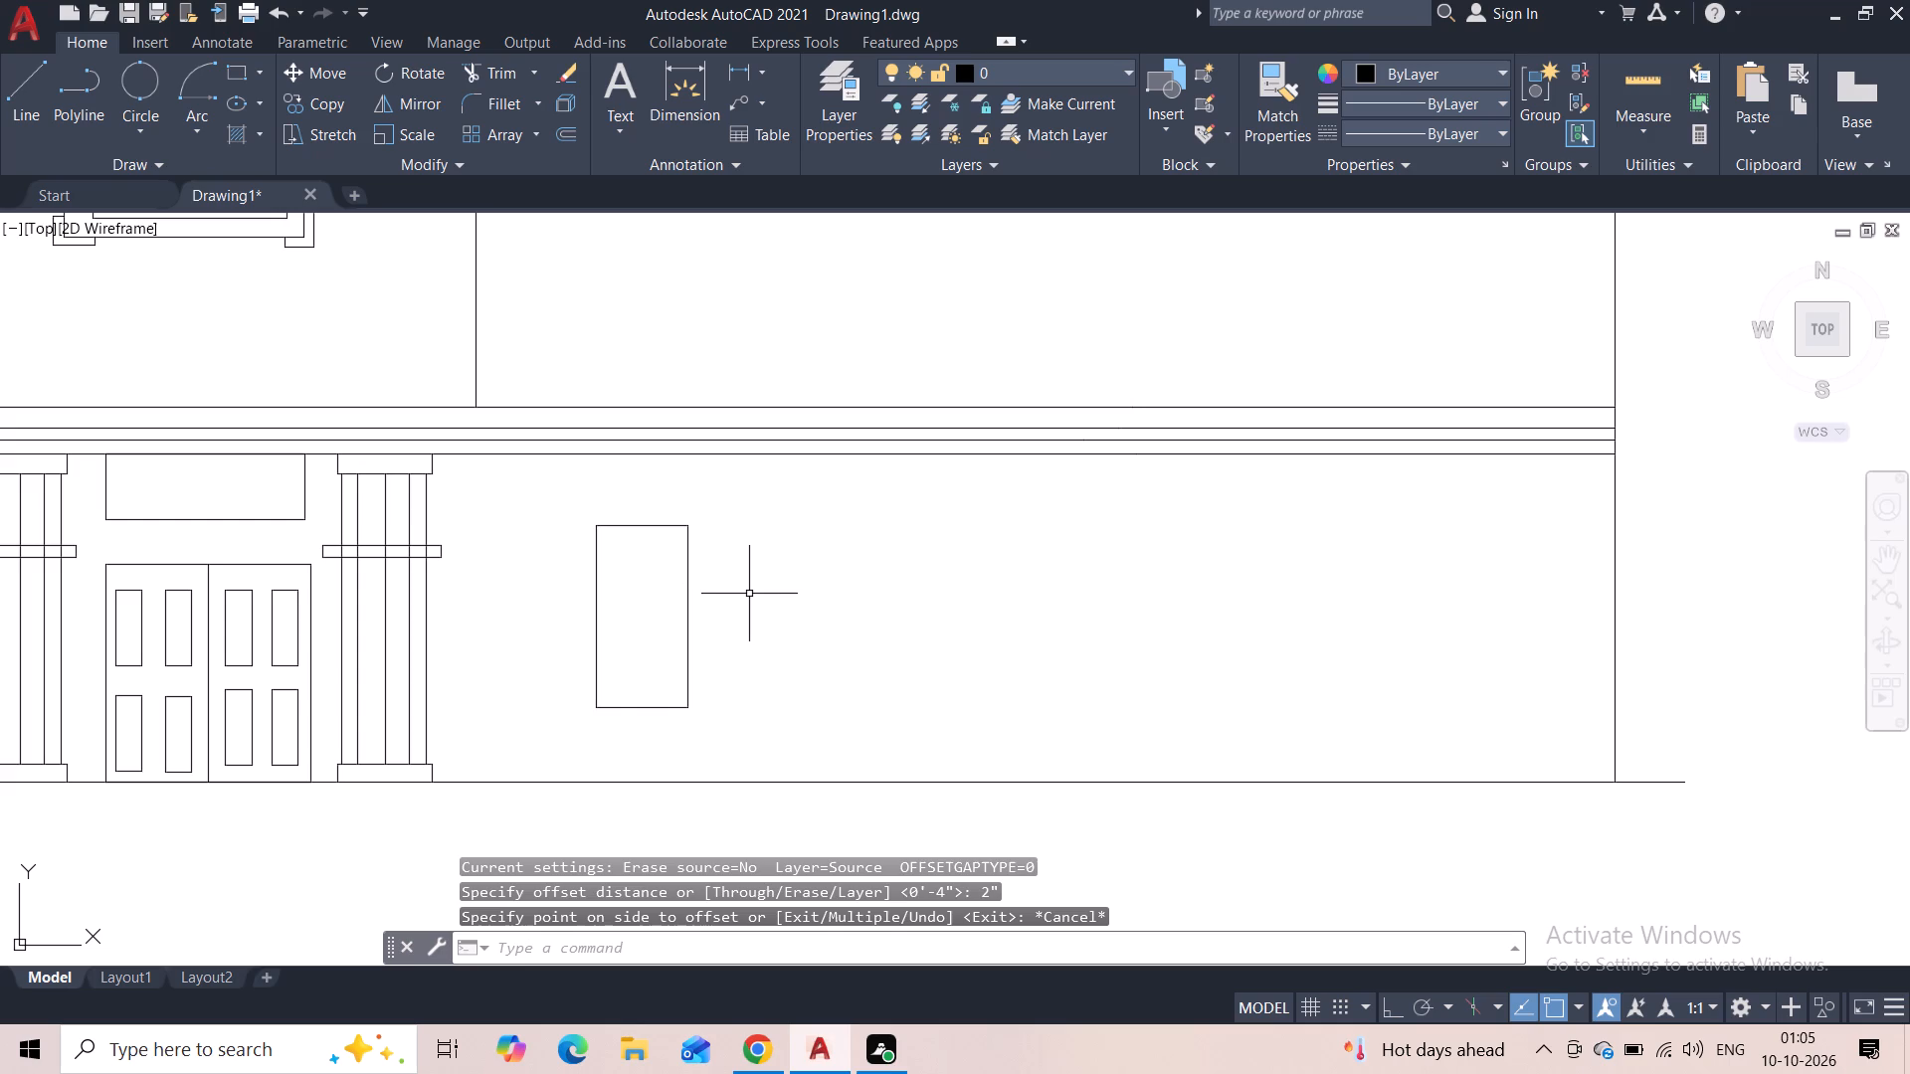
# Offset the ground-floor window rectangle 3" inward to form its frame.
pyautogui.click(750, 589)
pyautogui.click(668, 617)
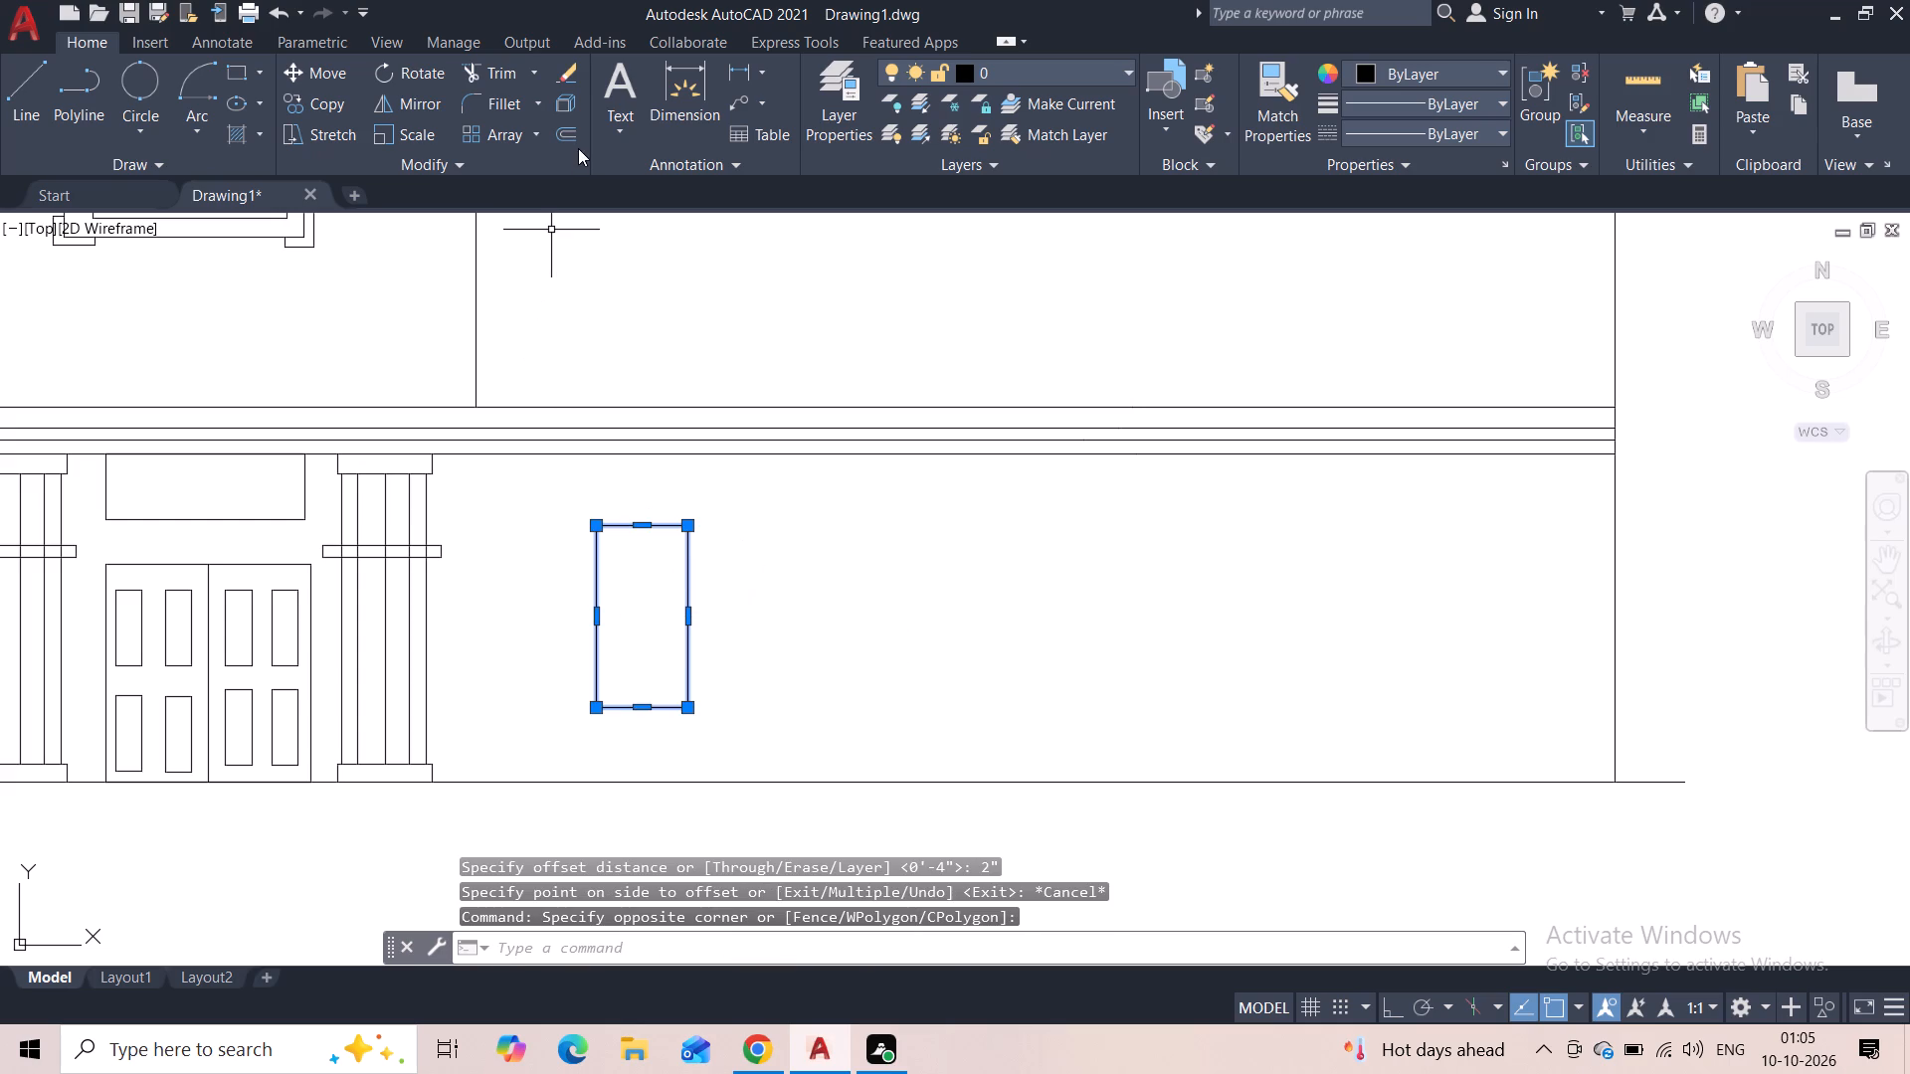
pyautogui.click(577, 139)
pyautogui.write('3"')
pyautogui.press('Return')
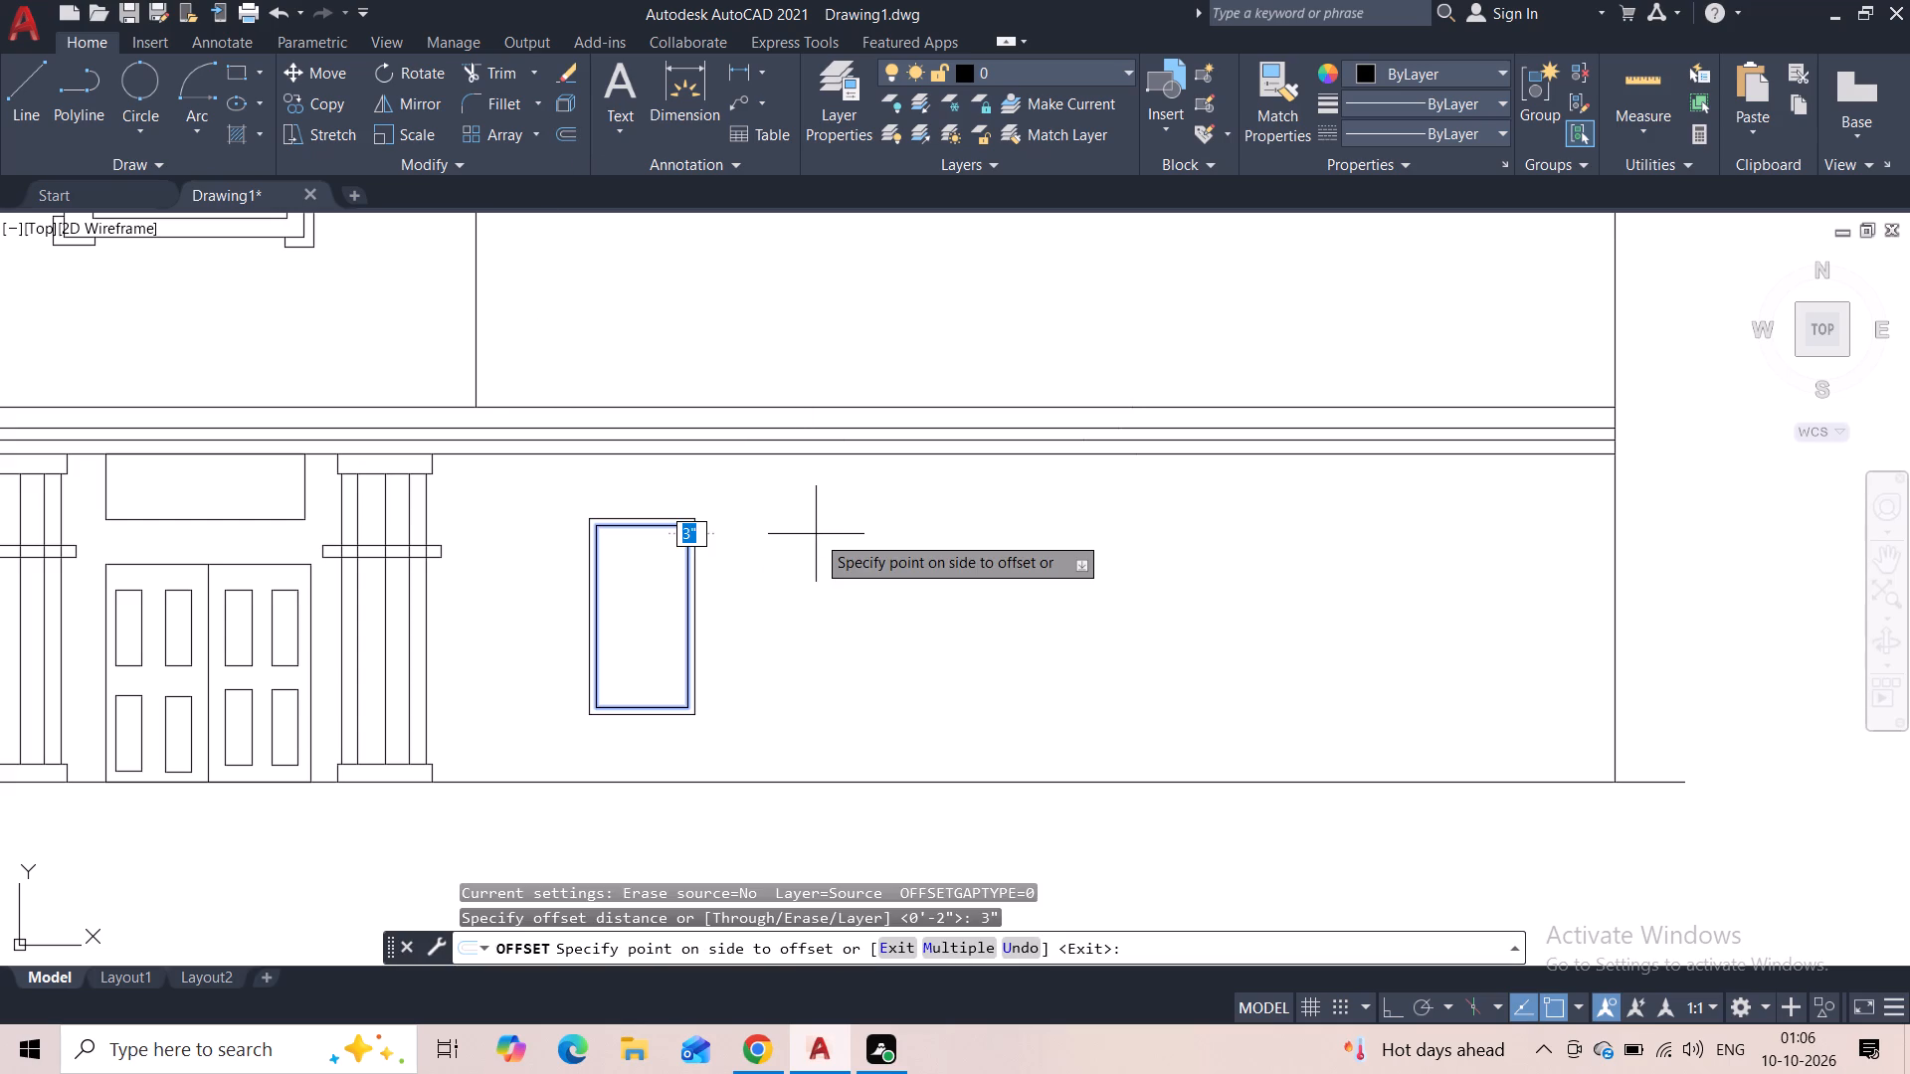
pyautogui.click(667, 617)
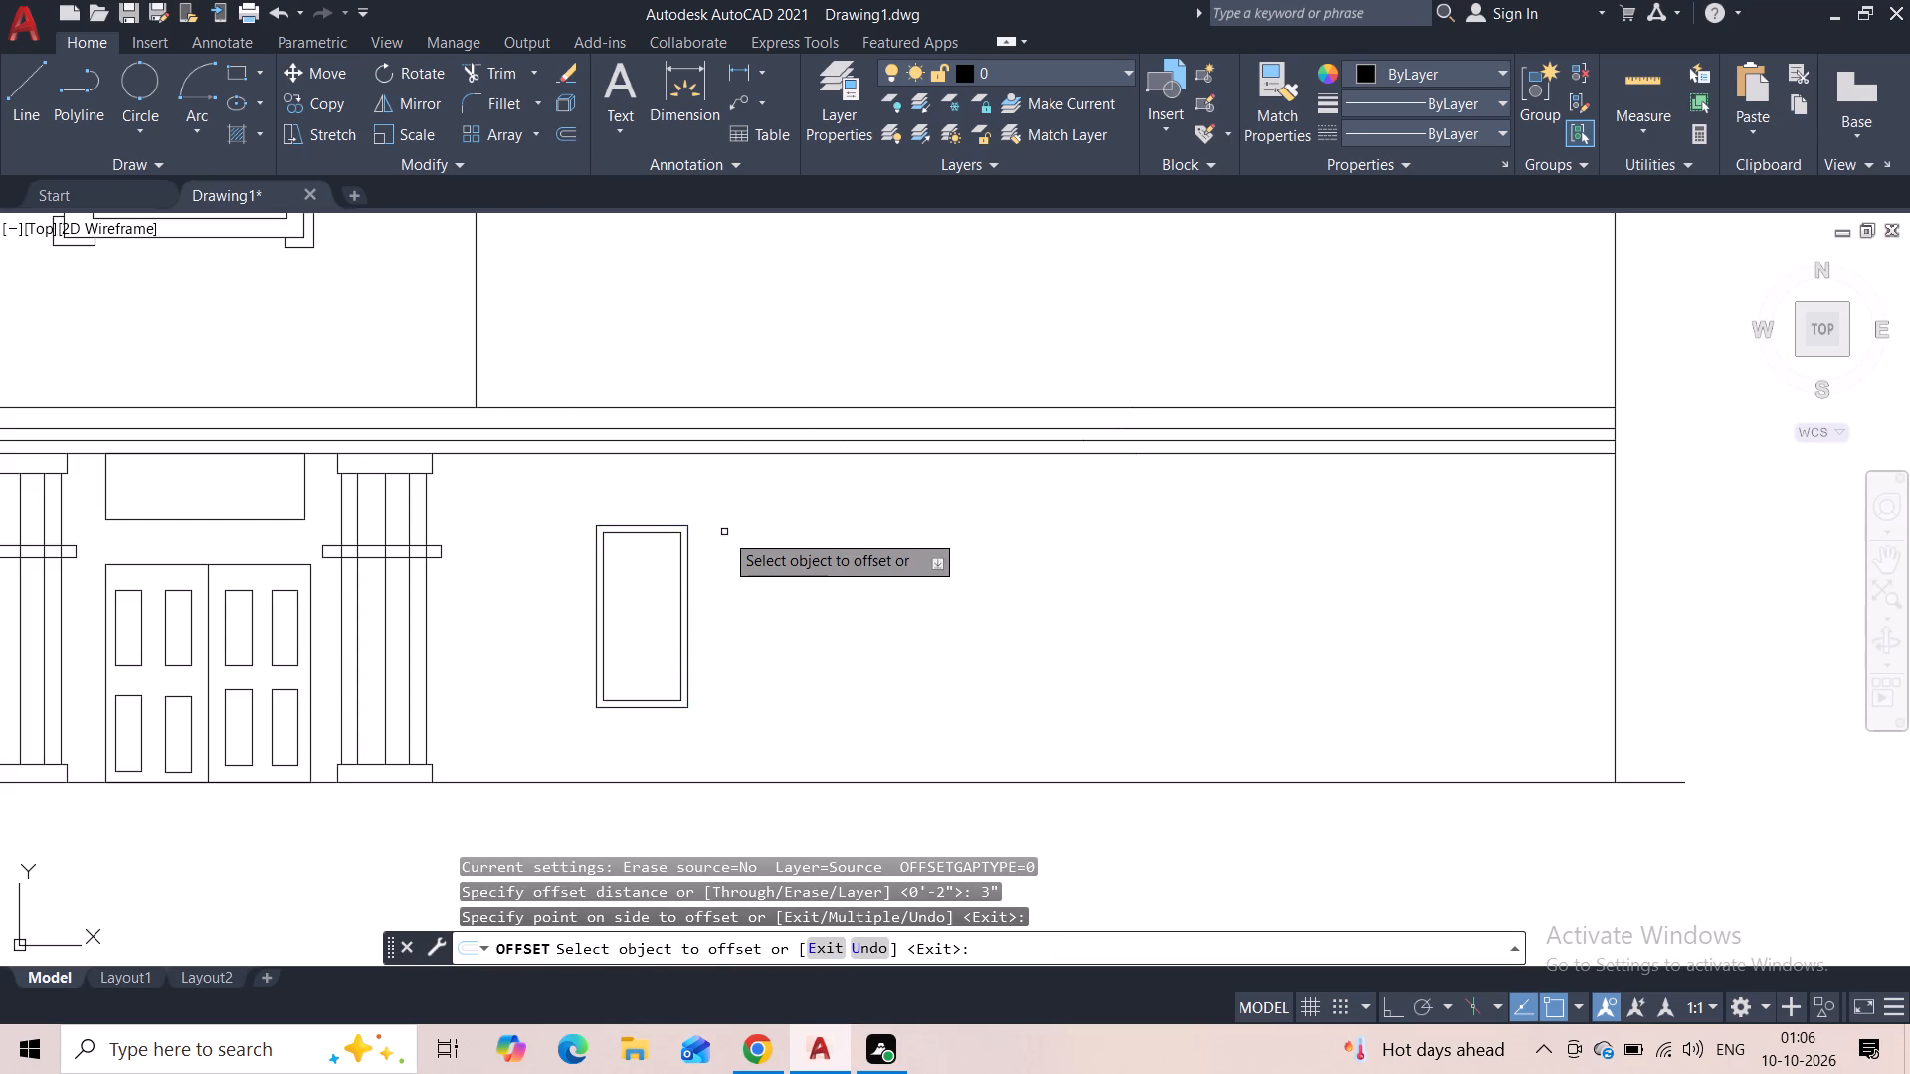
pyautogui.press('Escape')
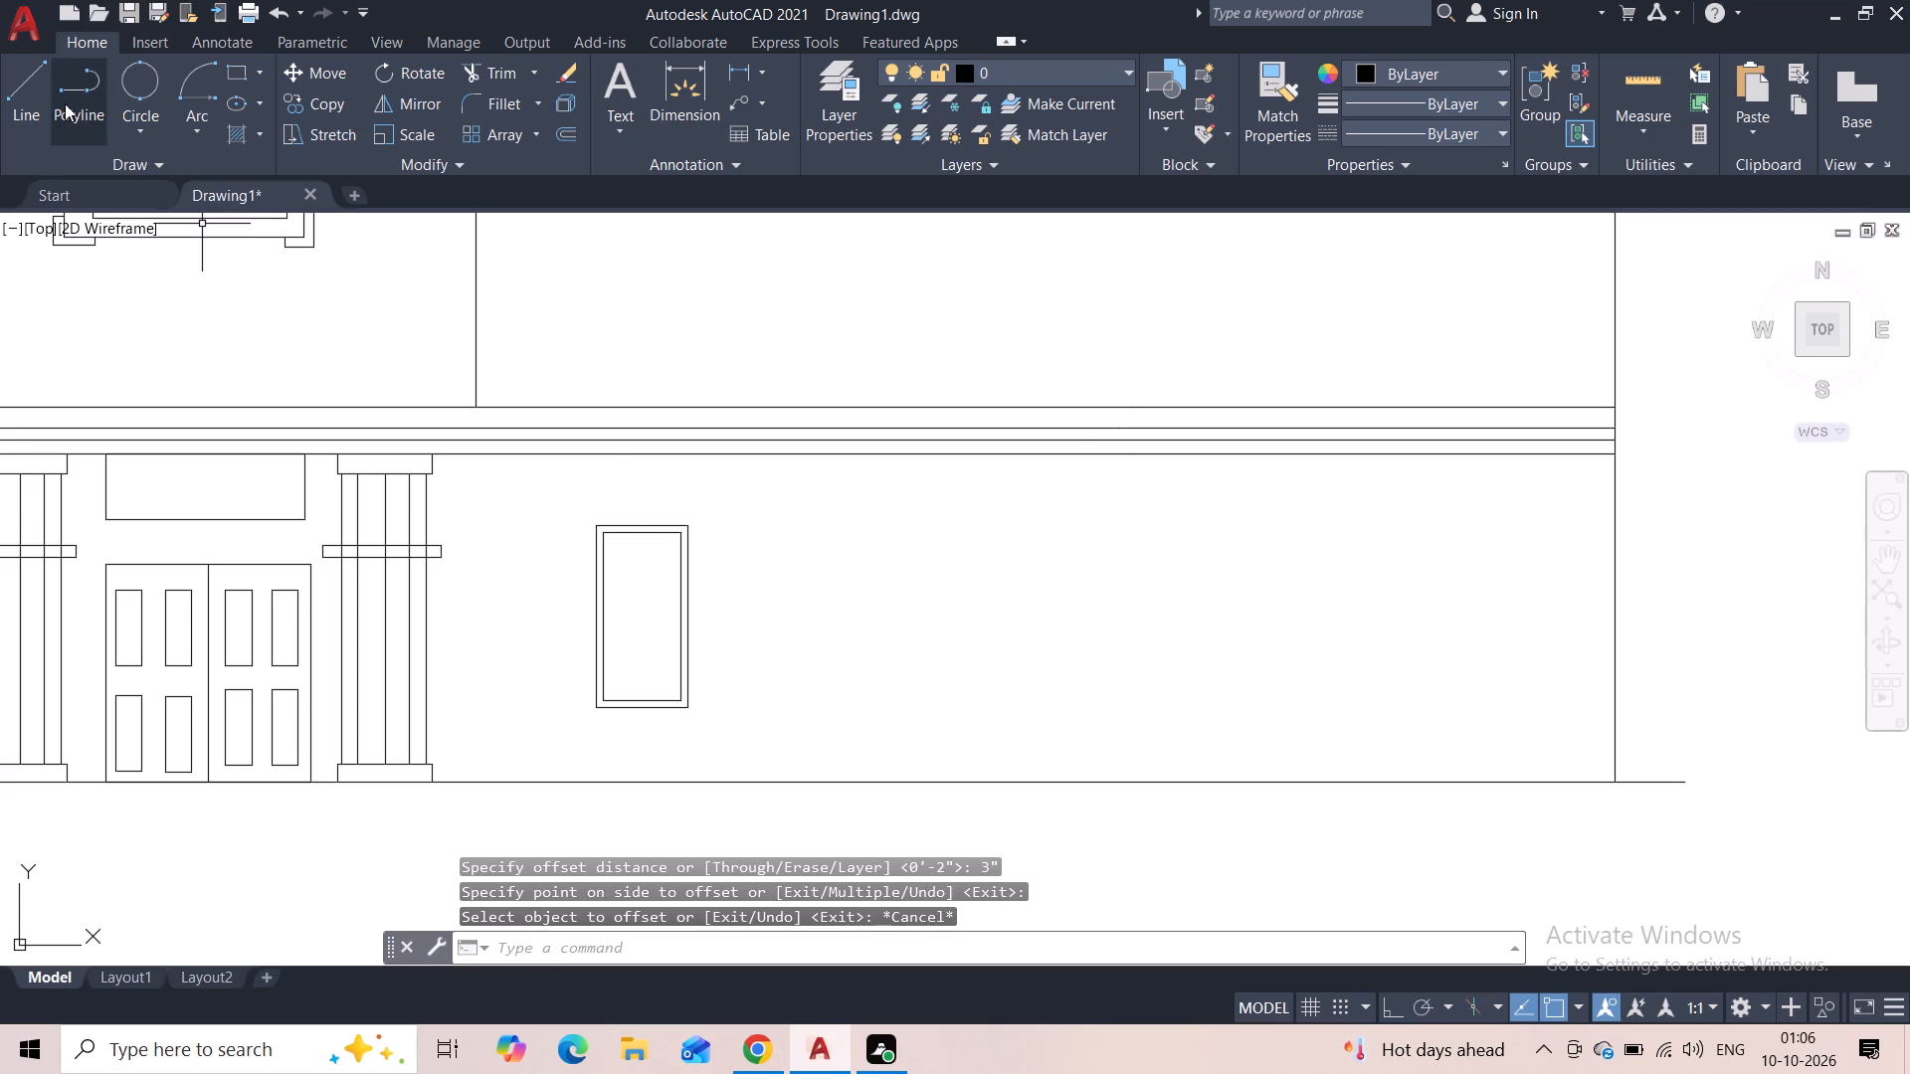
# Draw two closely spaced horizontal lines across the upper part of the window's inner frame to form a glazing bar.
pyautogui.click(7, 106)
pyautogui.scroll(2, 594, 600)
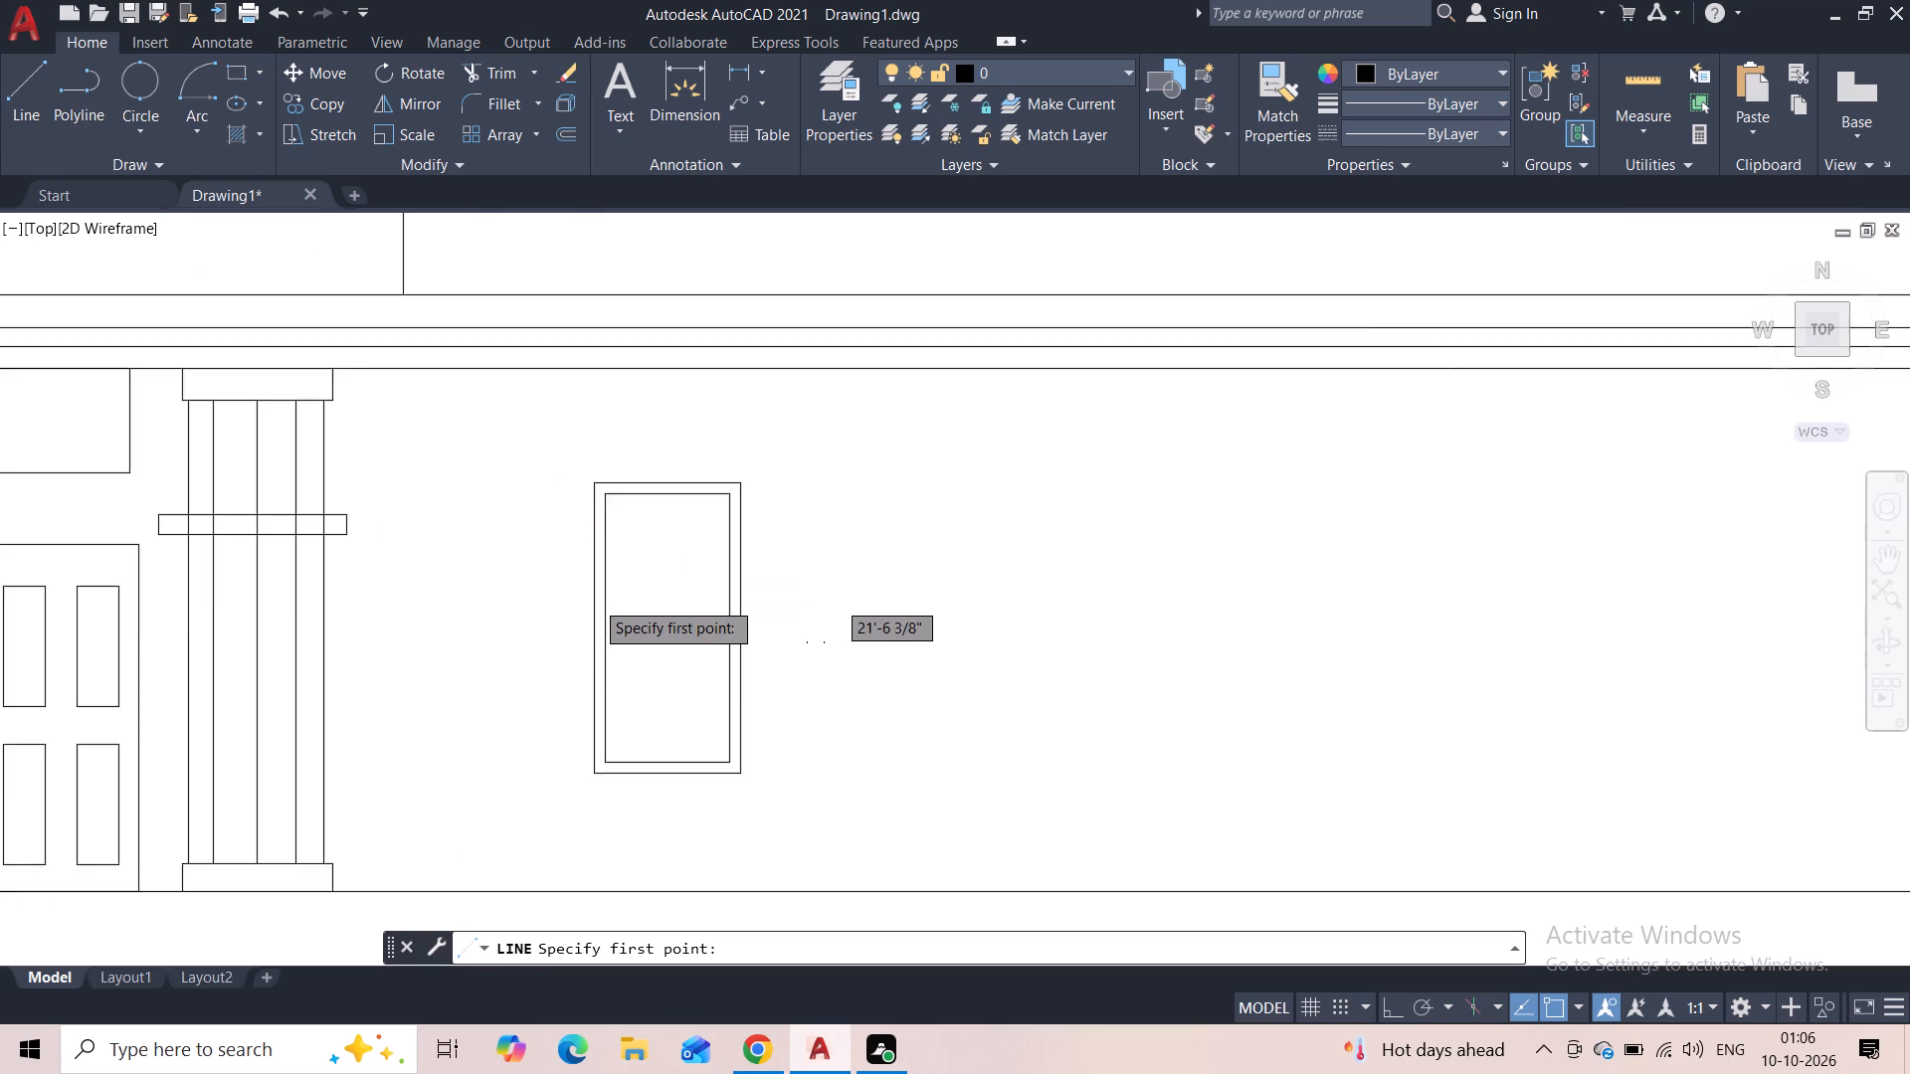
pyautogui.click(617, 554)
pyautogui.click(812, 560)
pyautogui.press('Escape')
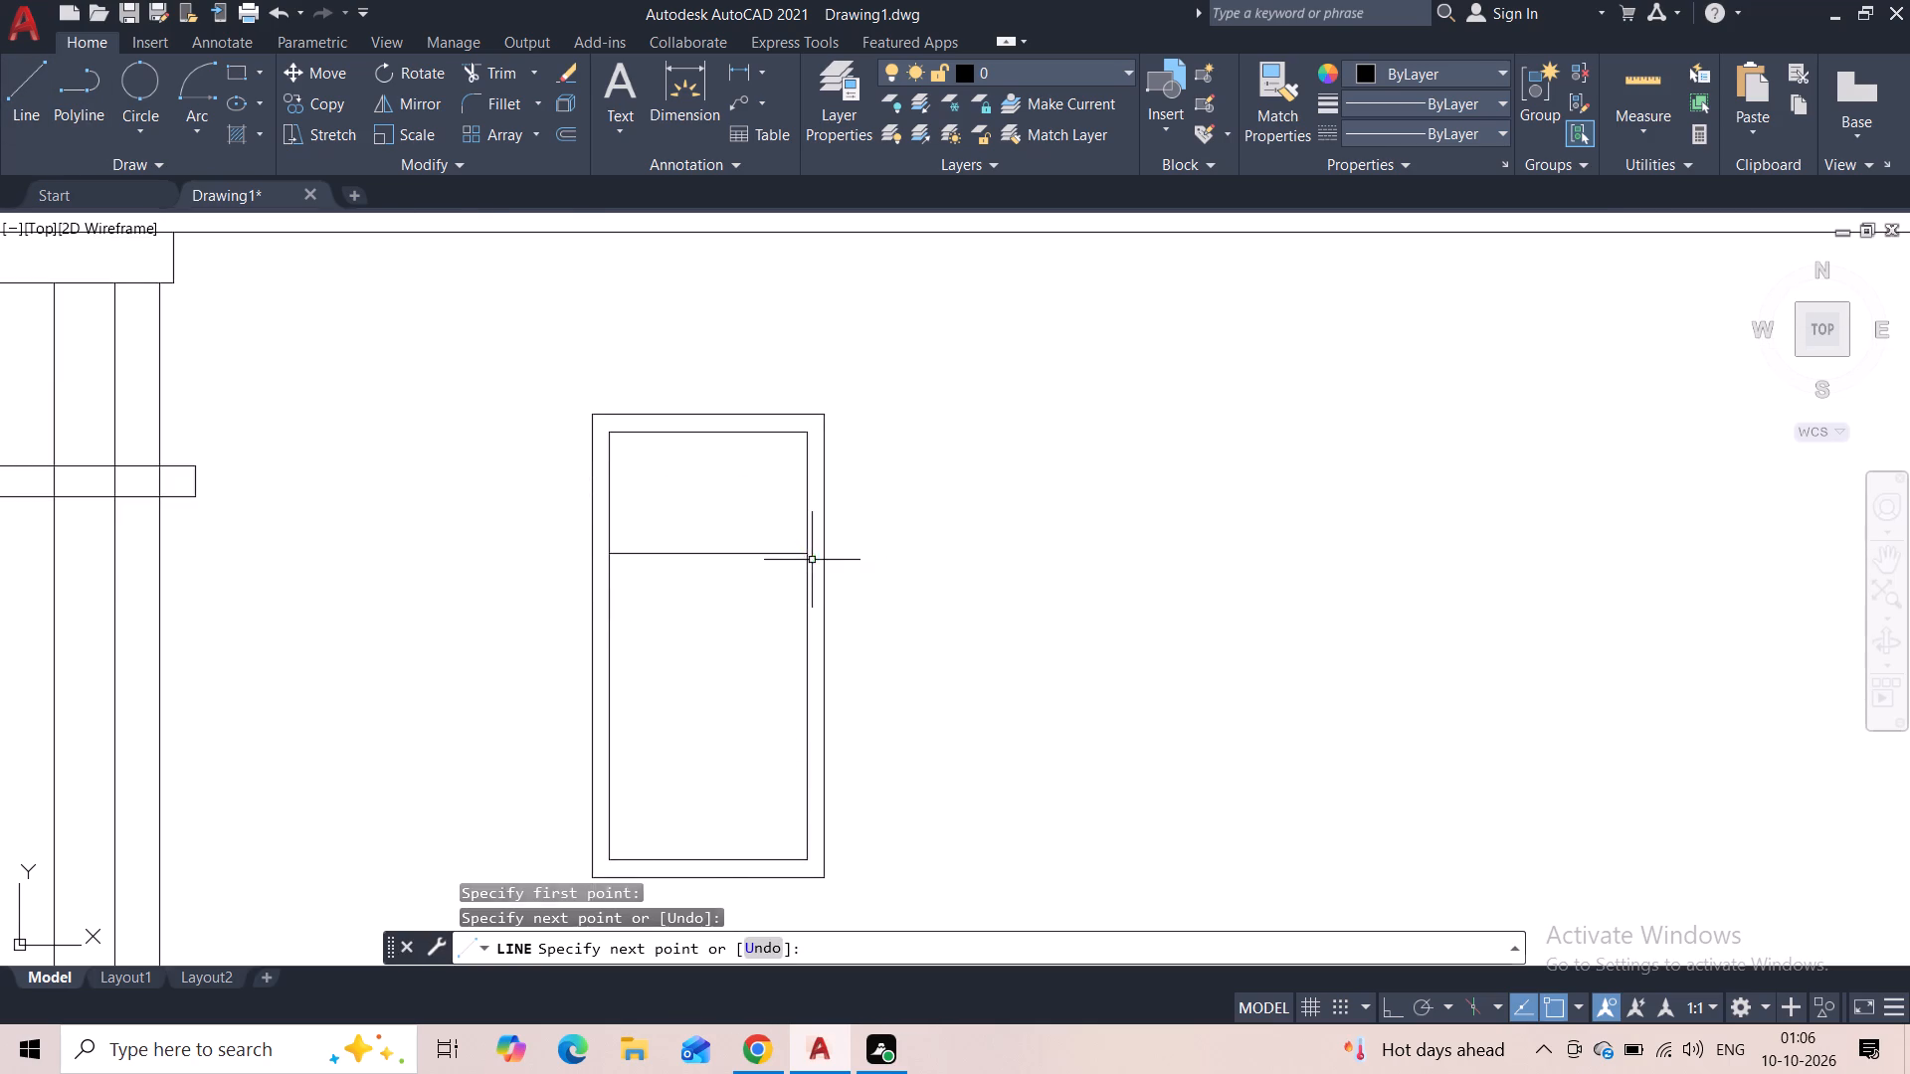
pyautogui.click(44, 119)
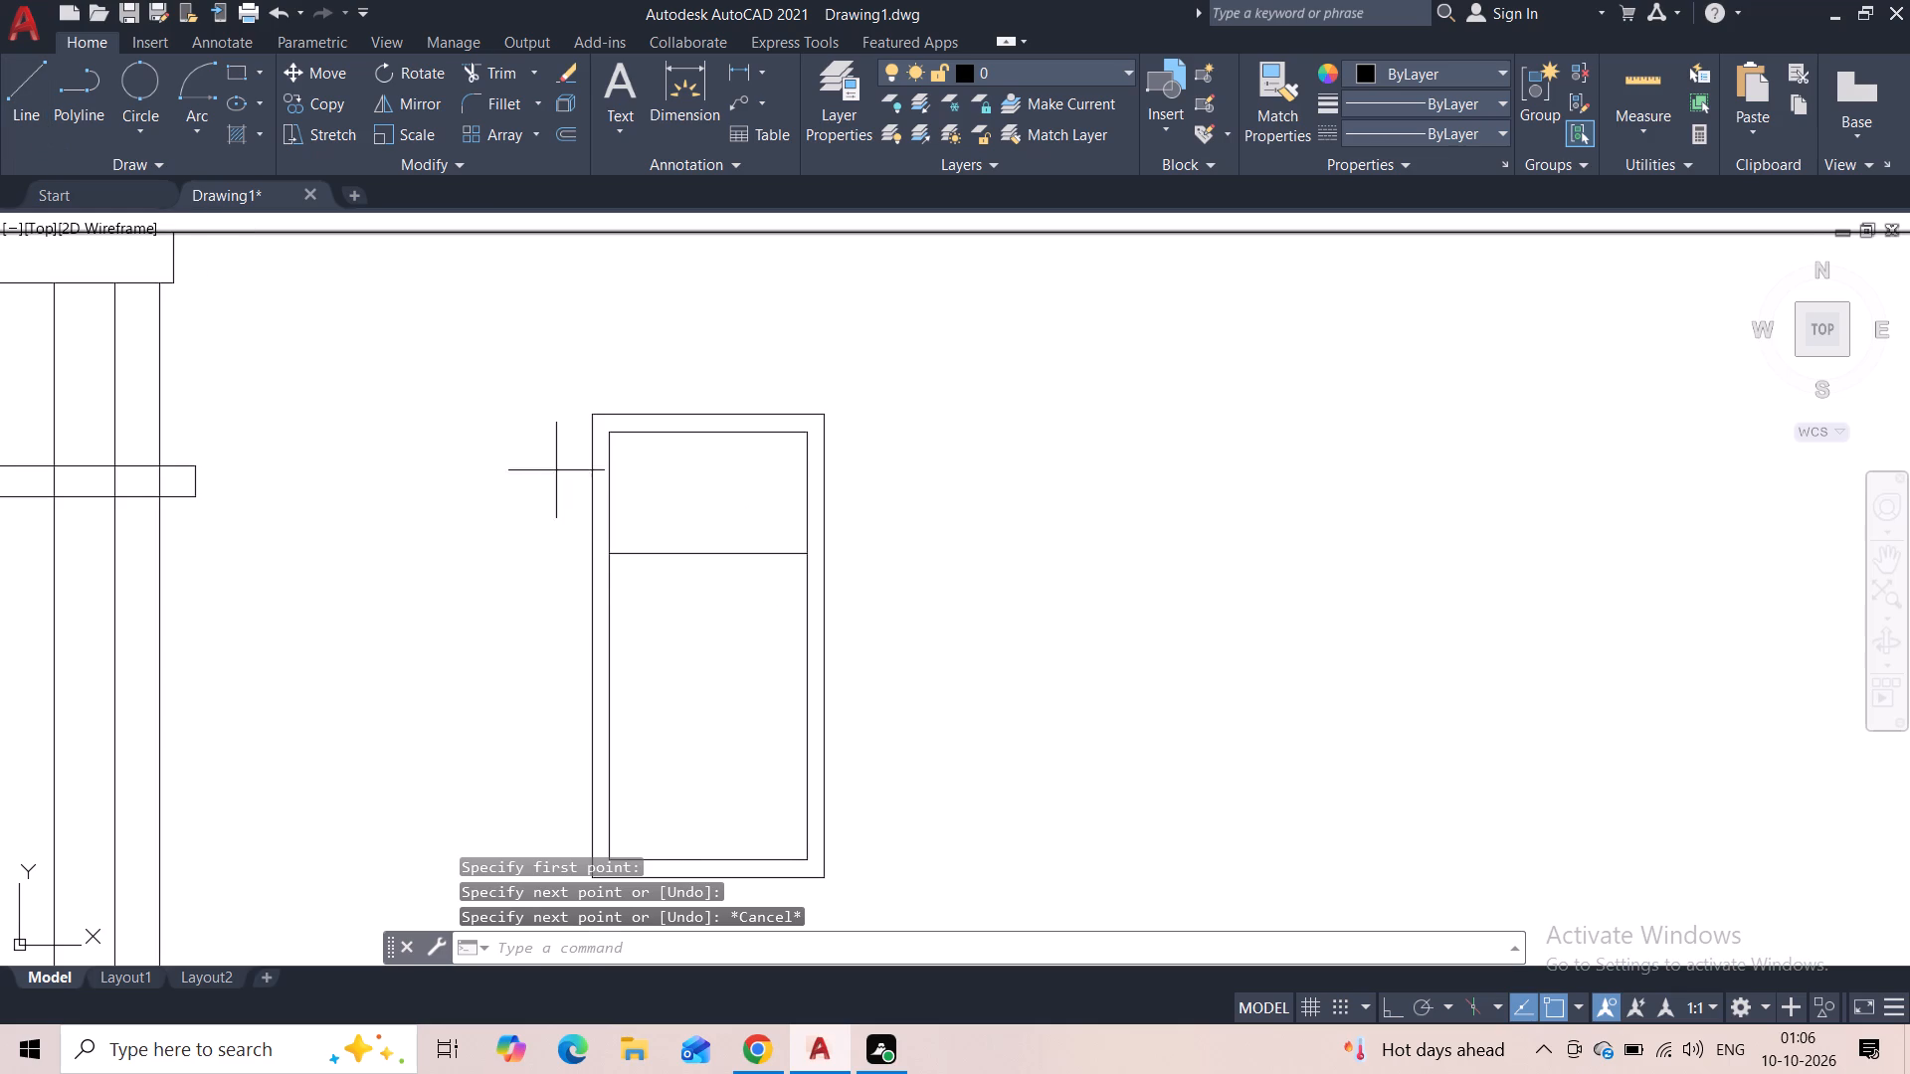
pyautogui.click(611, 572)
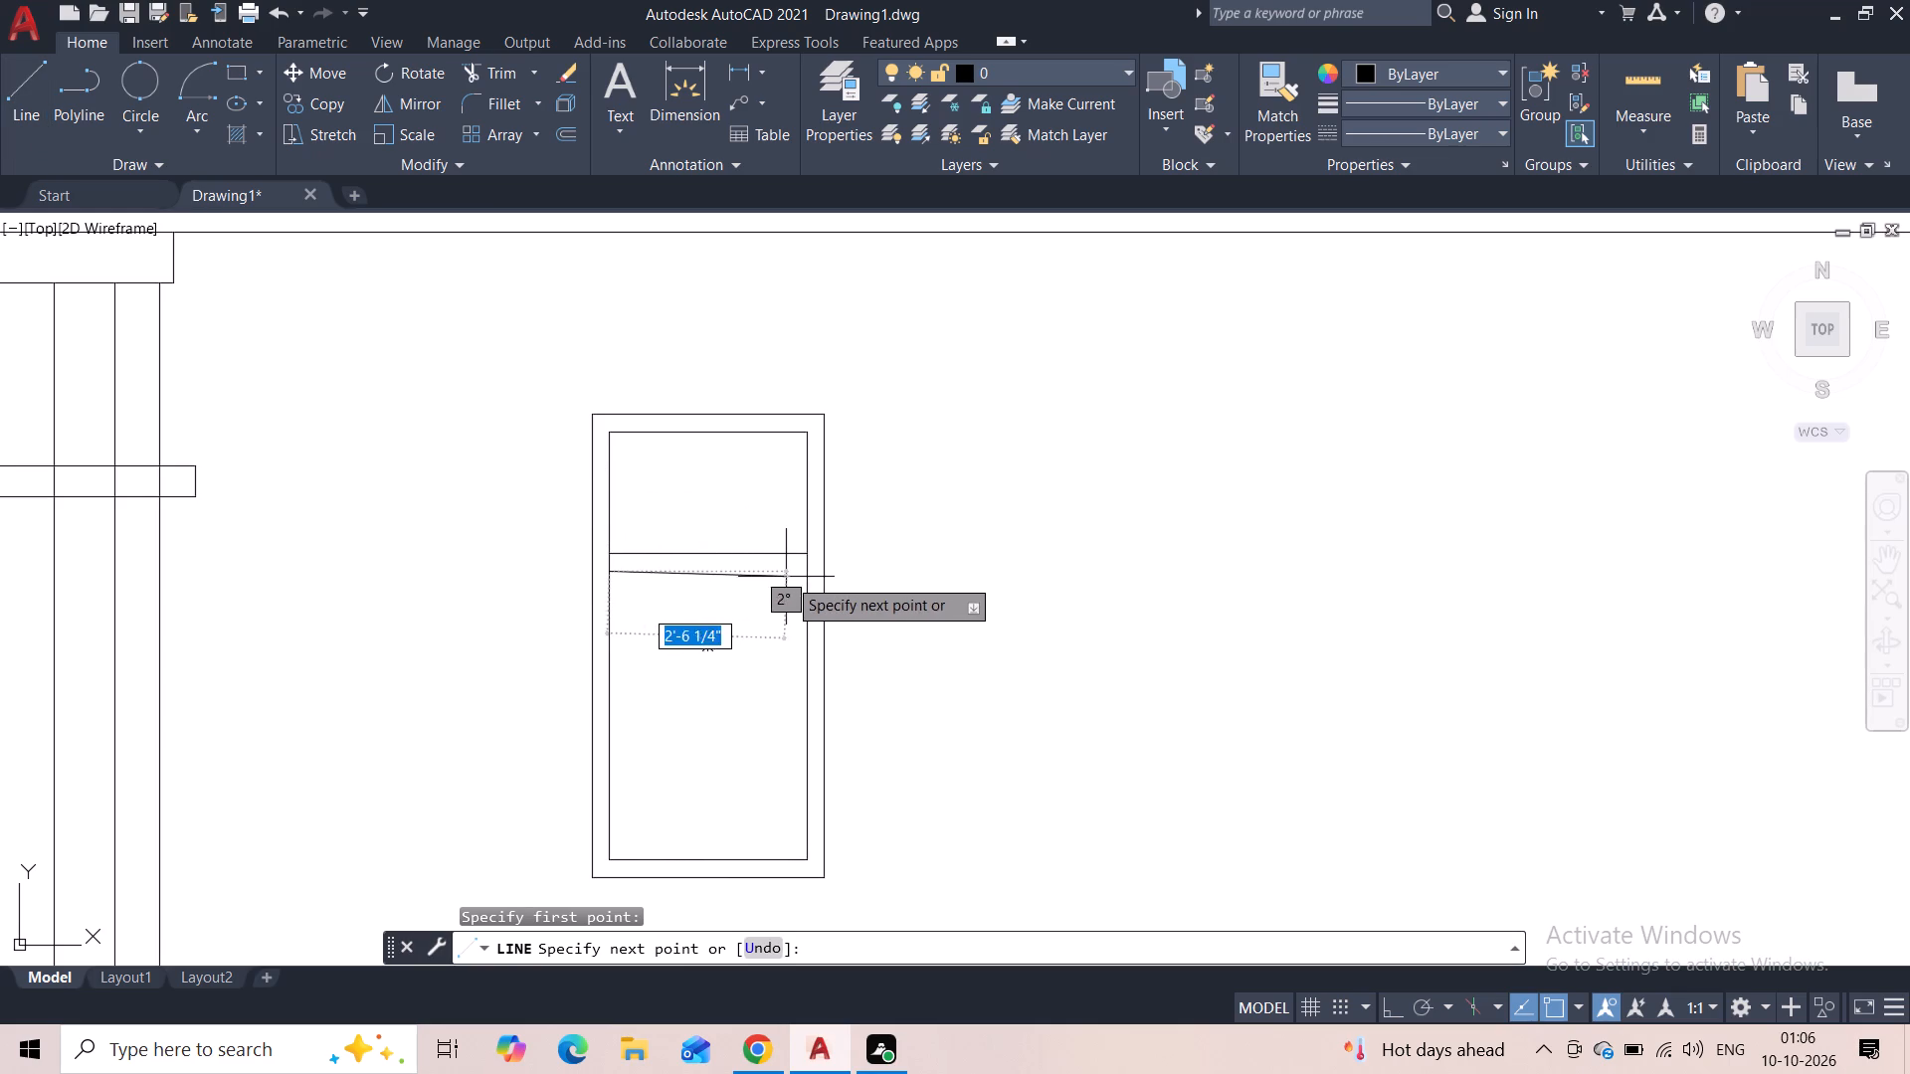
pyautogui.click(805, 572)
pyautogui.press('Escape')
# Copy the two glazing-bar lines about 2'-6" straight down along the inner frame's left edge to form a second bar.
pyautogui.click(761, 539)
pyautogui.click(729, 597)
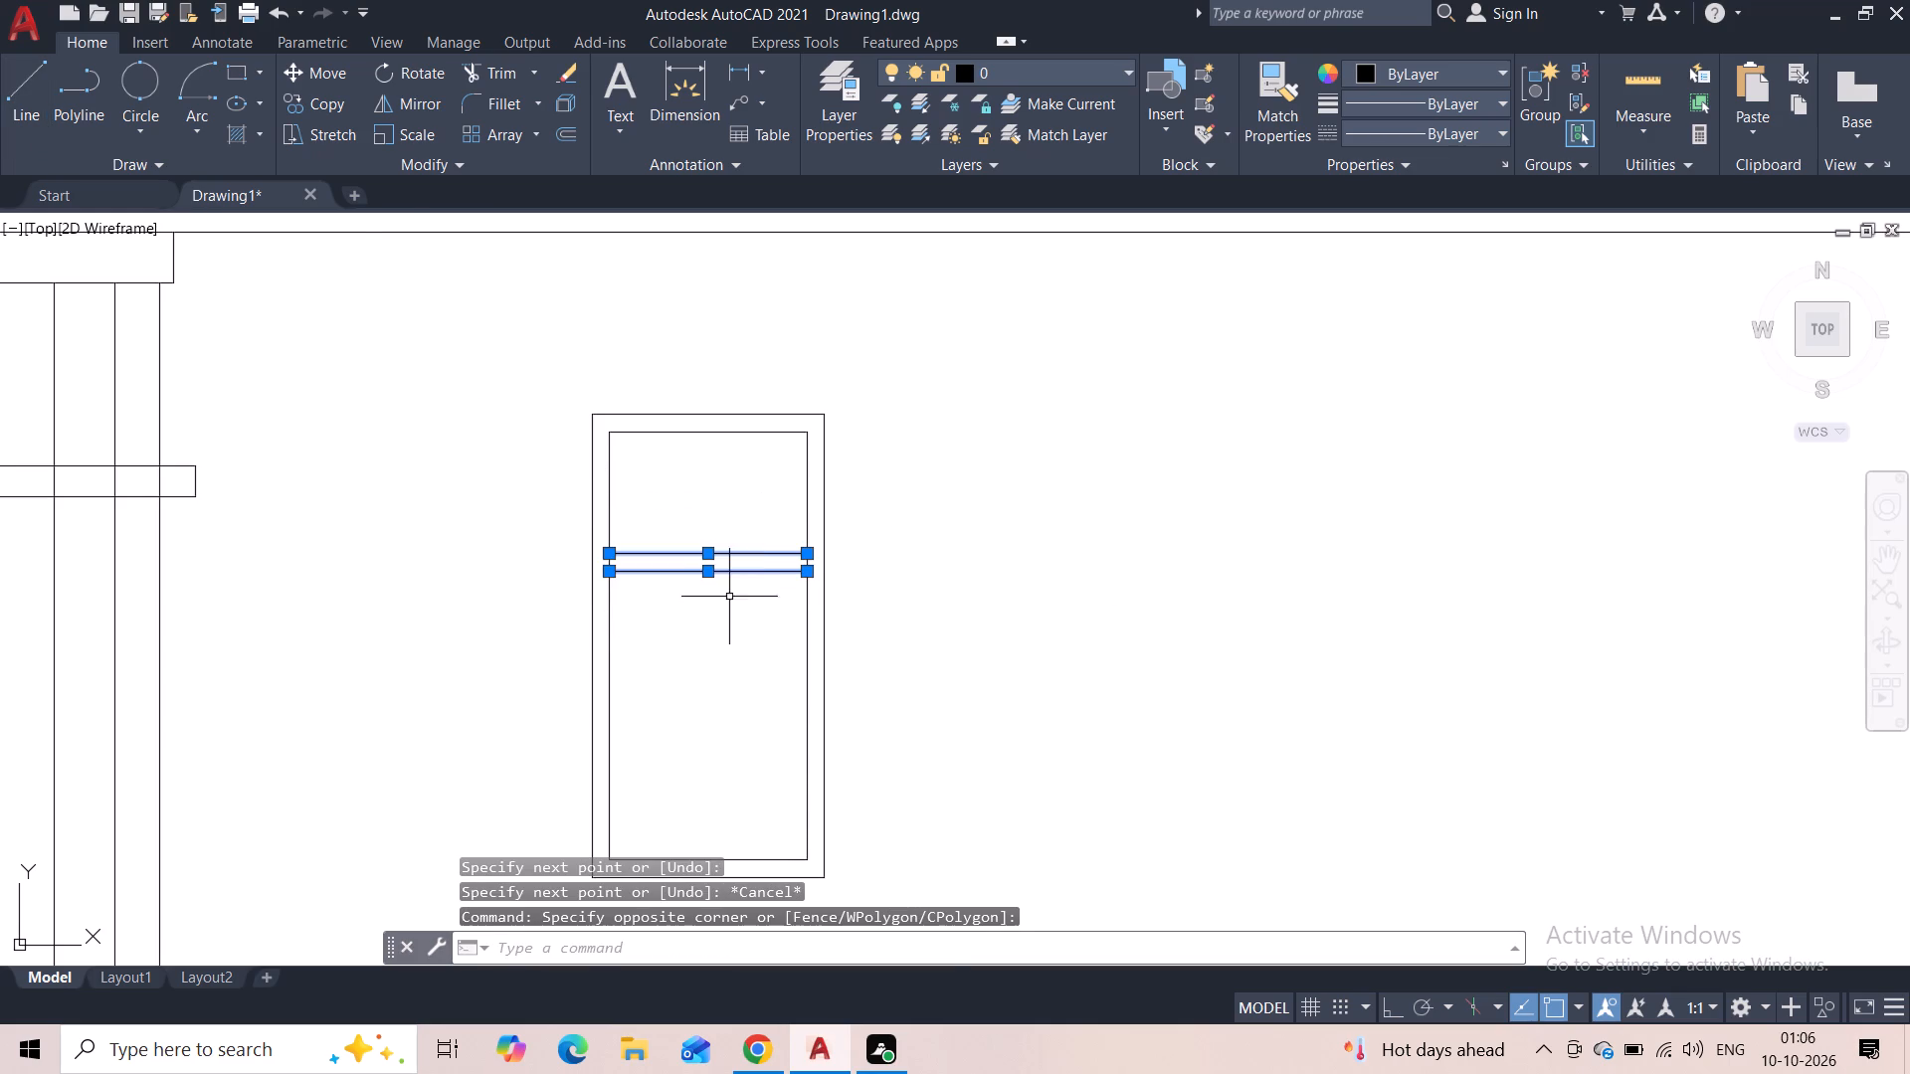
pyautogui.click(296, 111)
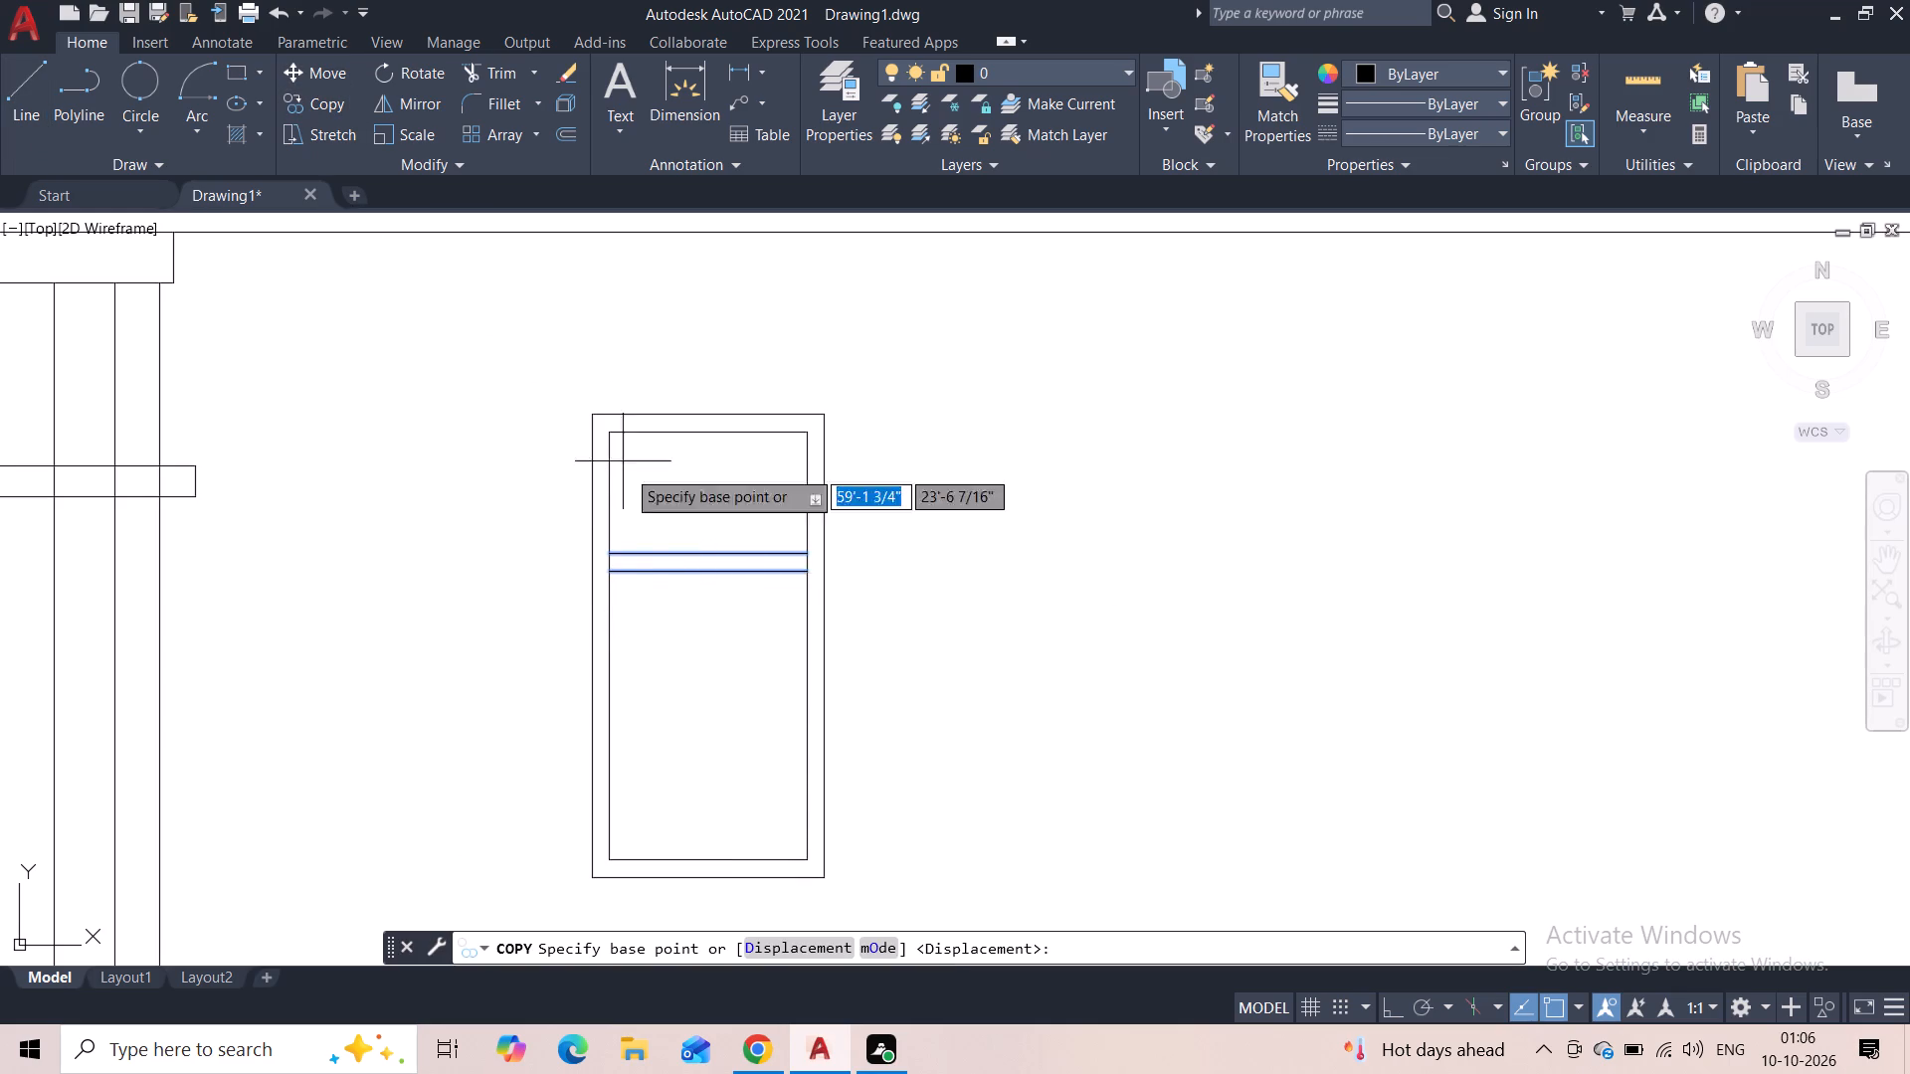
pyautogui.click(620, 551)
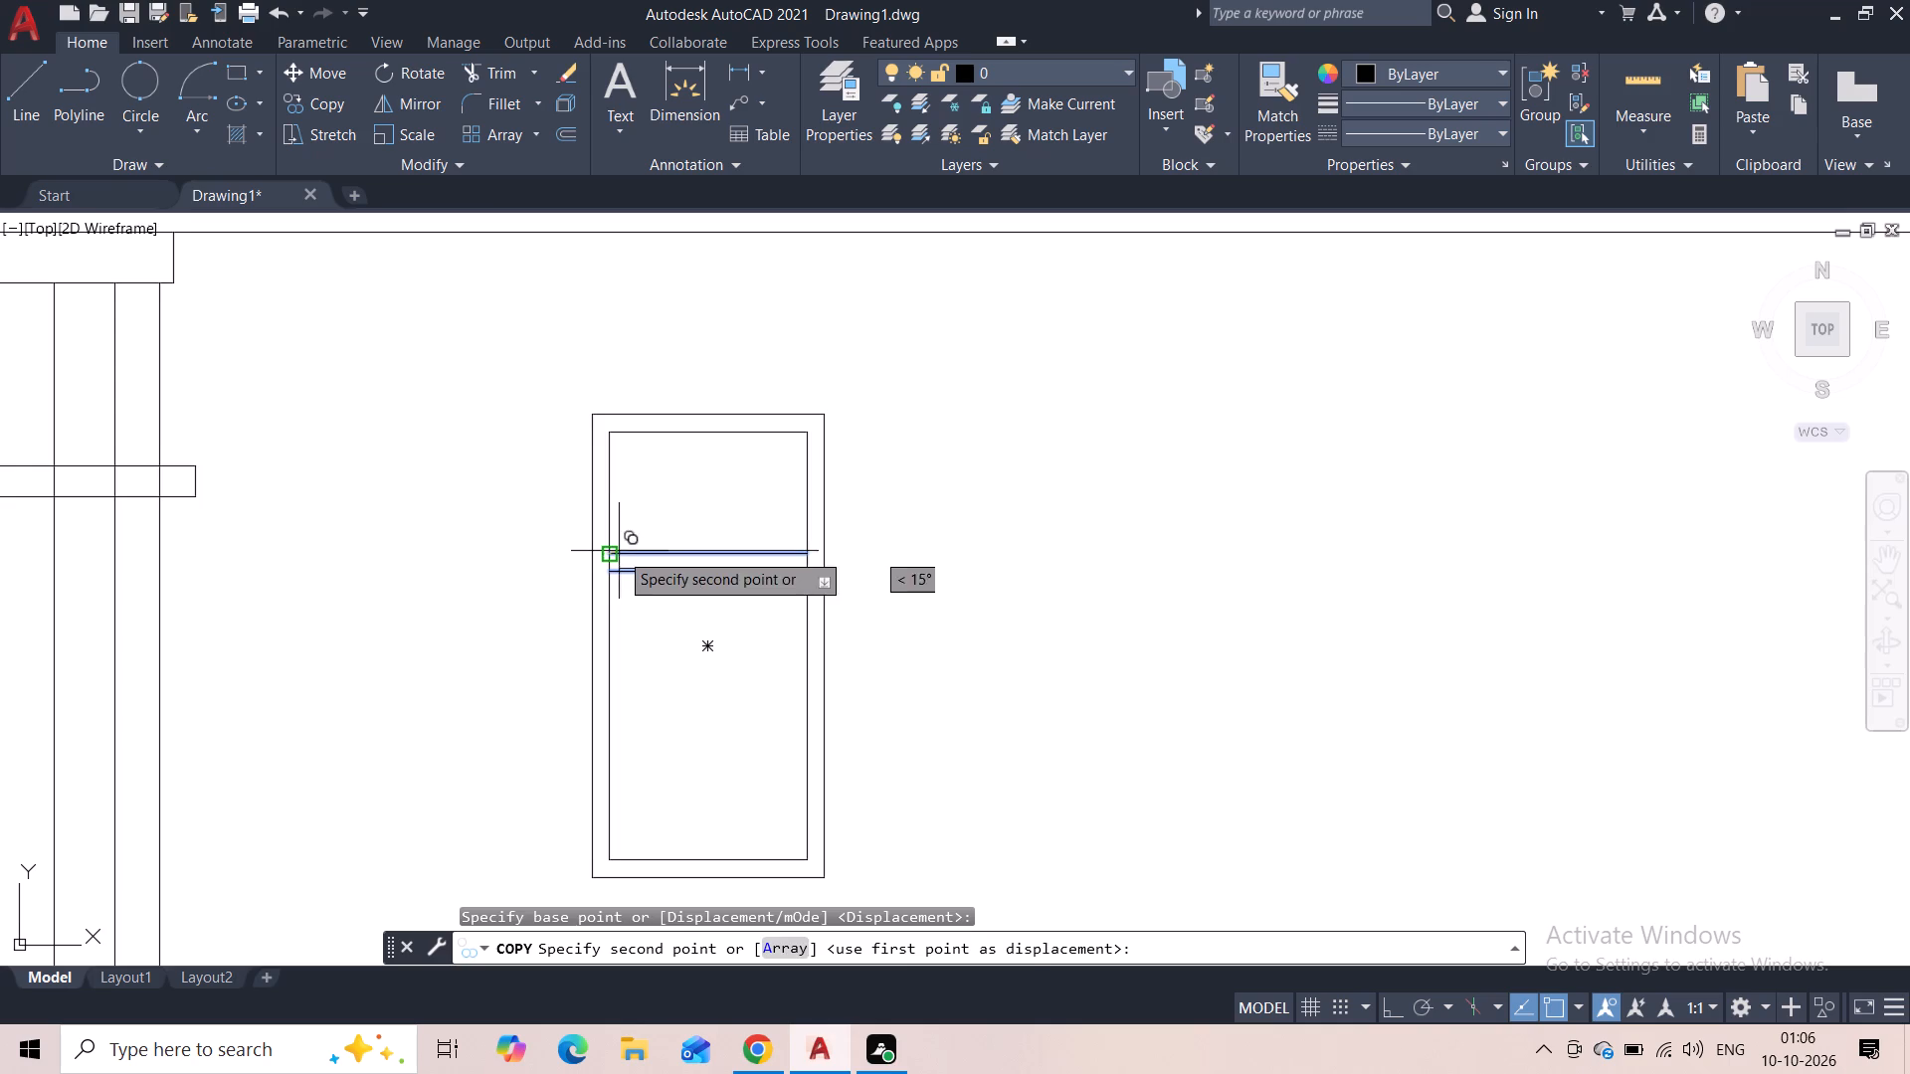
pyautogui.click(611, 730)
pyautogui.press('Escape')
# With Ortho on, draw an L-shaped trim outline around the window frame's upper right corner, dropping about 11" before returning to the frame's right edge.
pyautogui.scroll(-2, 779, 599)
pyautogui.moveTo(869, 631); pyautogui.dragTo(869, 616, button='middle')
pyautogui.scroll(2, 763, 542)
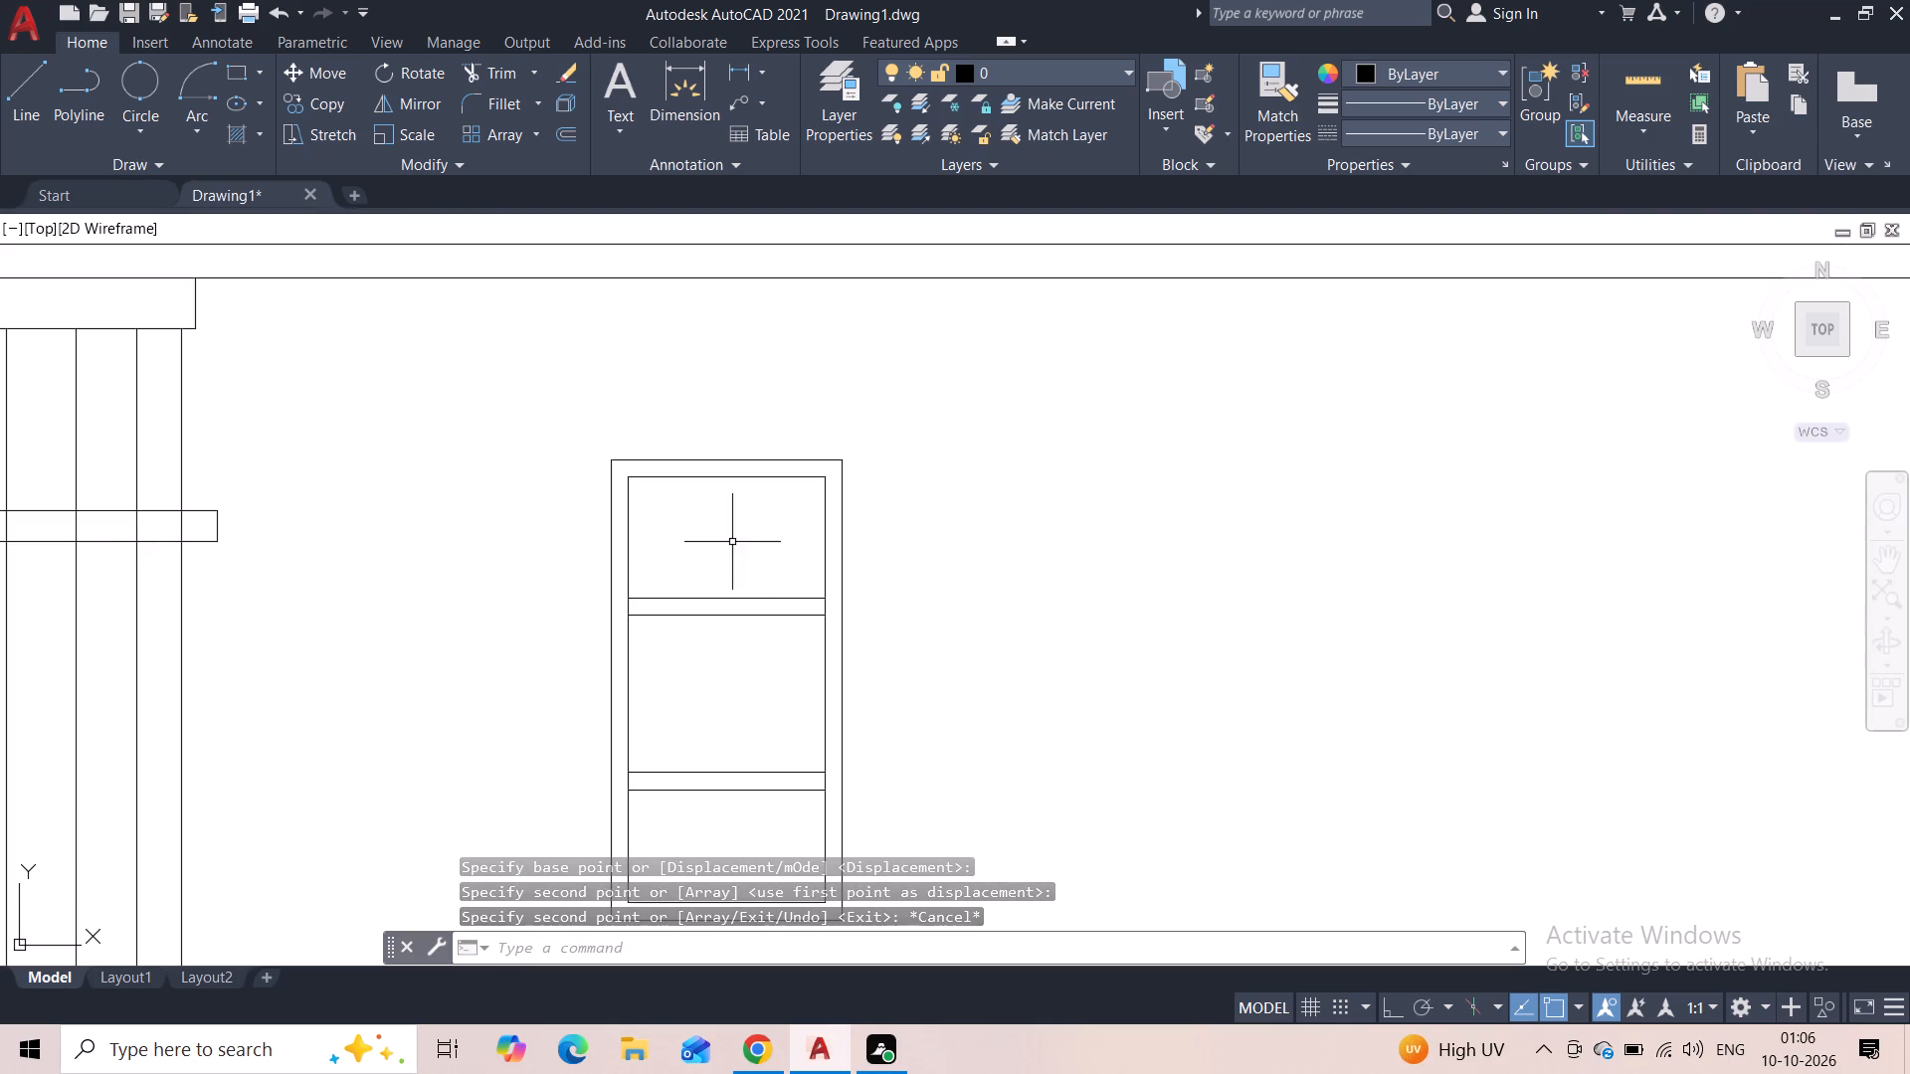
pyautogui.click(33, 104)
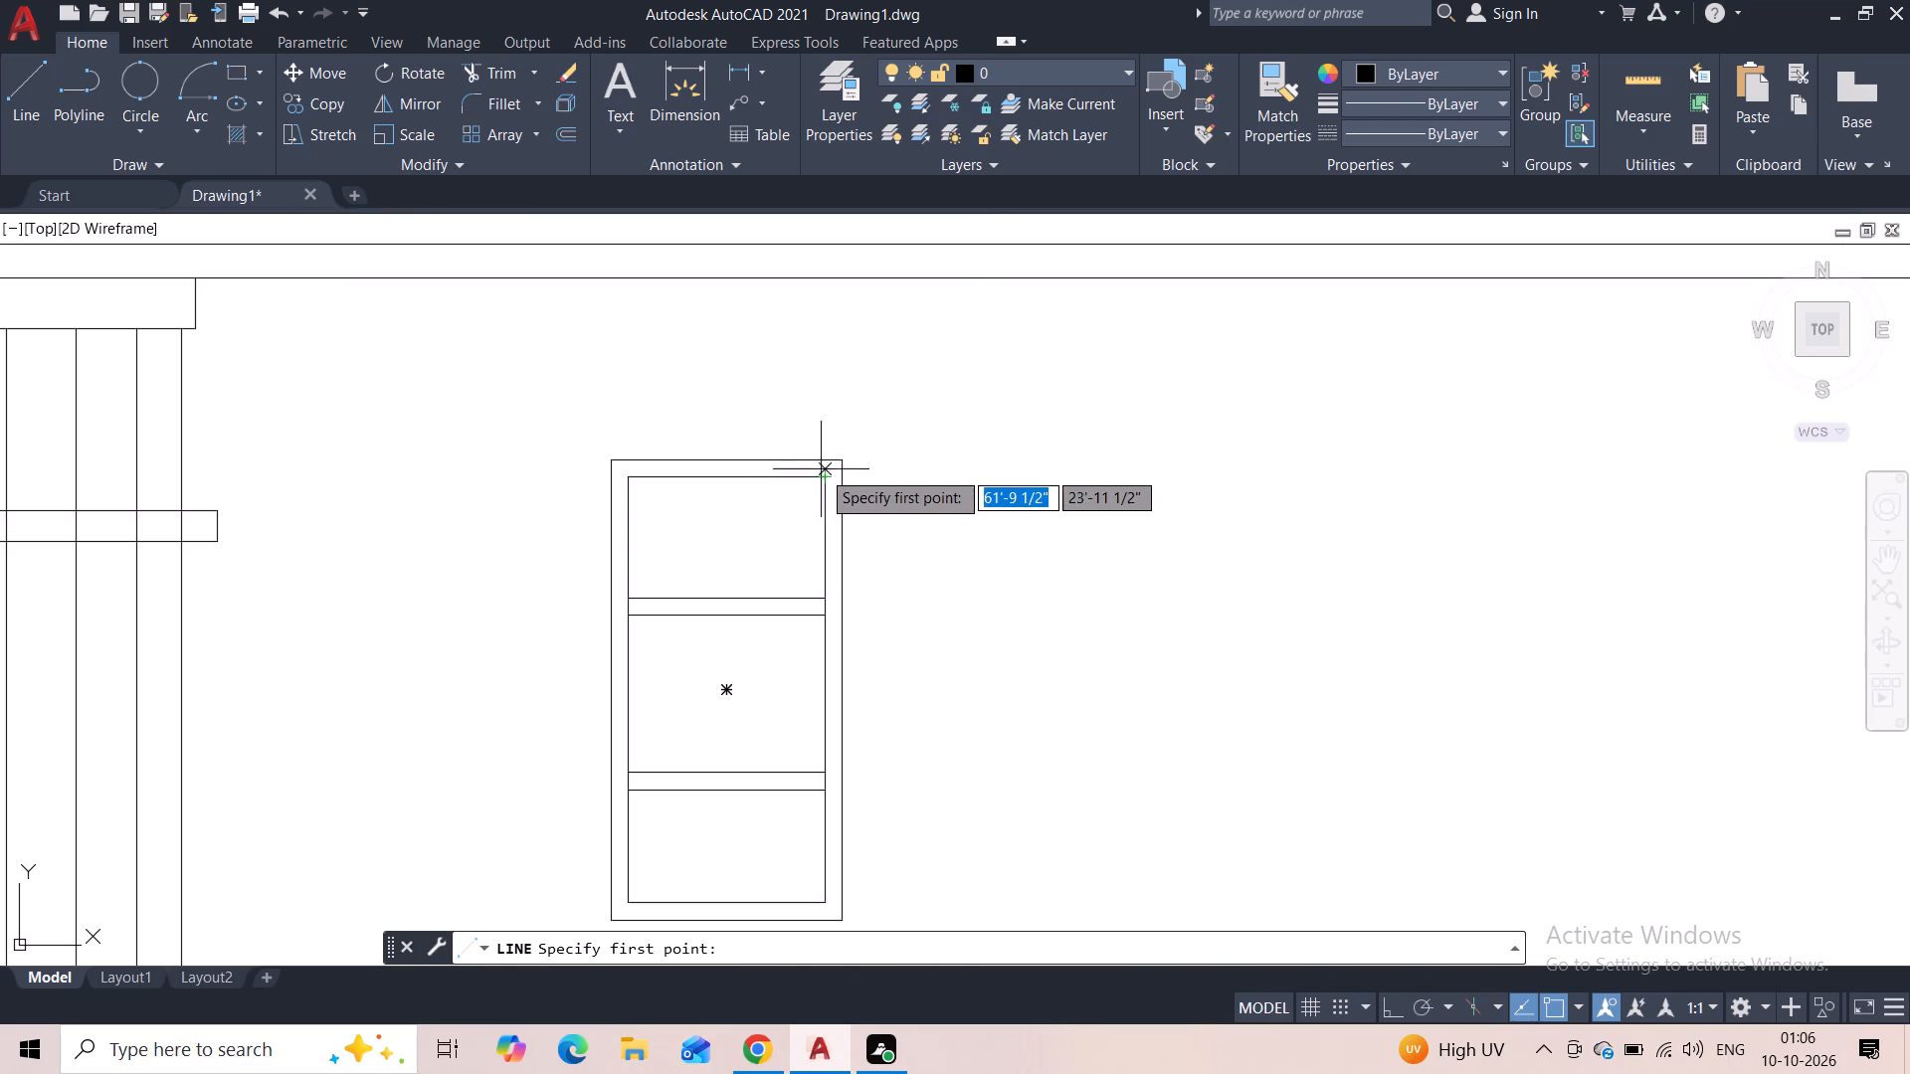
pyautogui.click(821, 463)
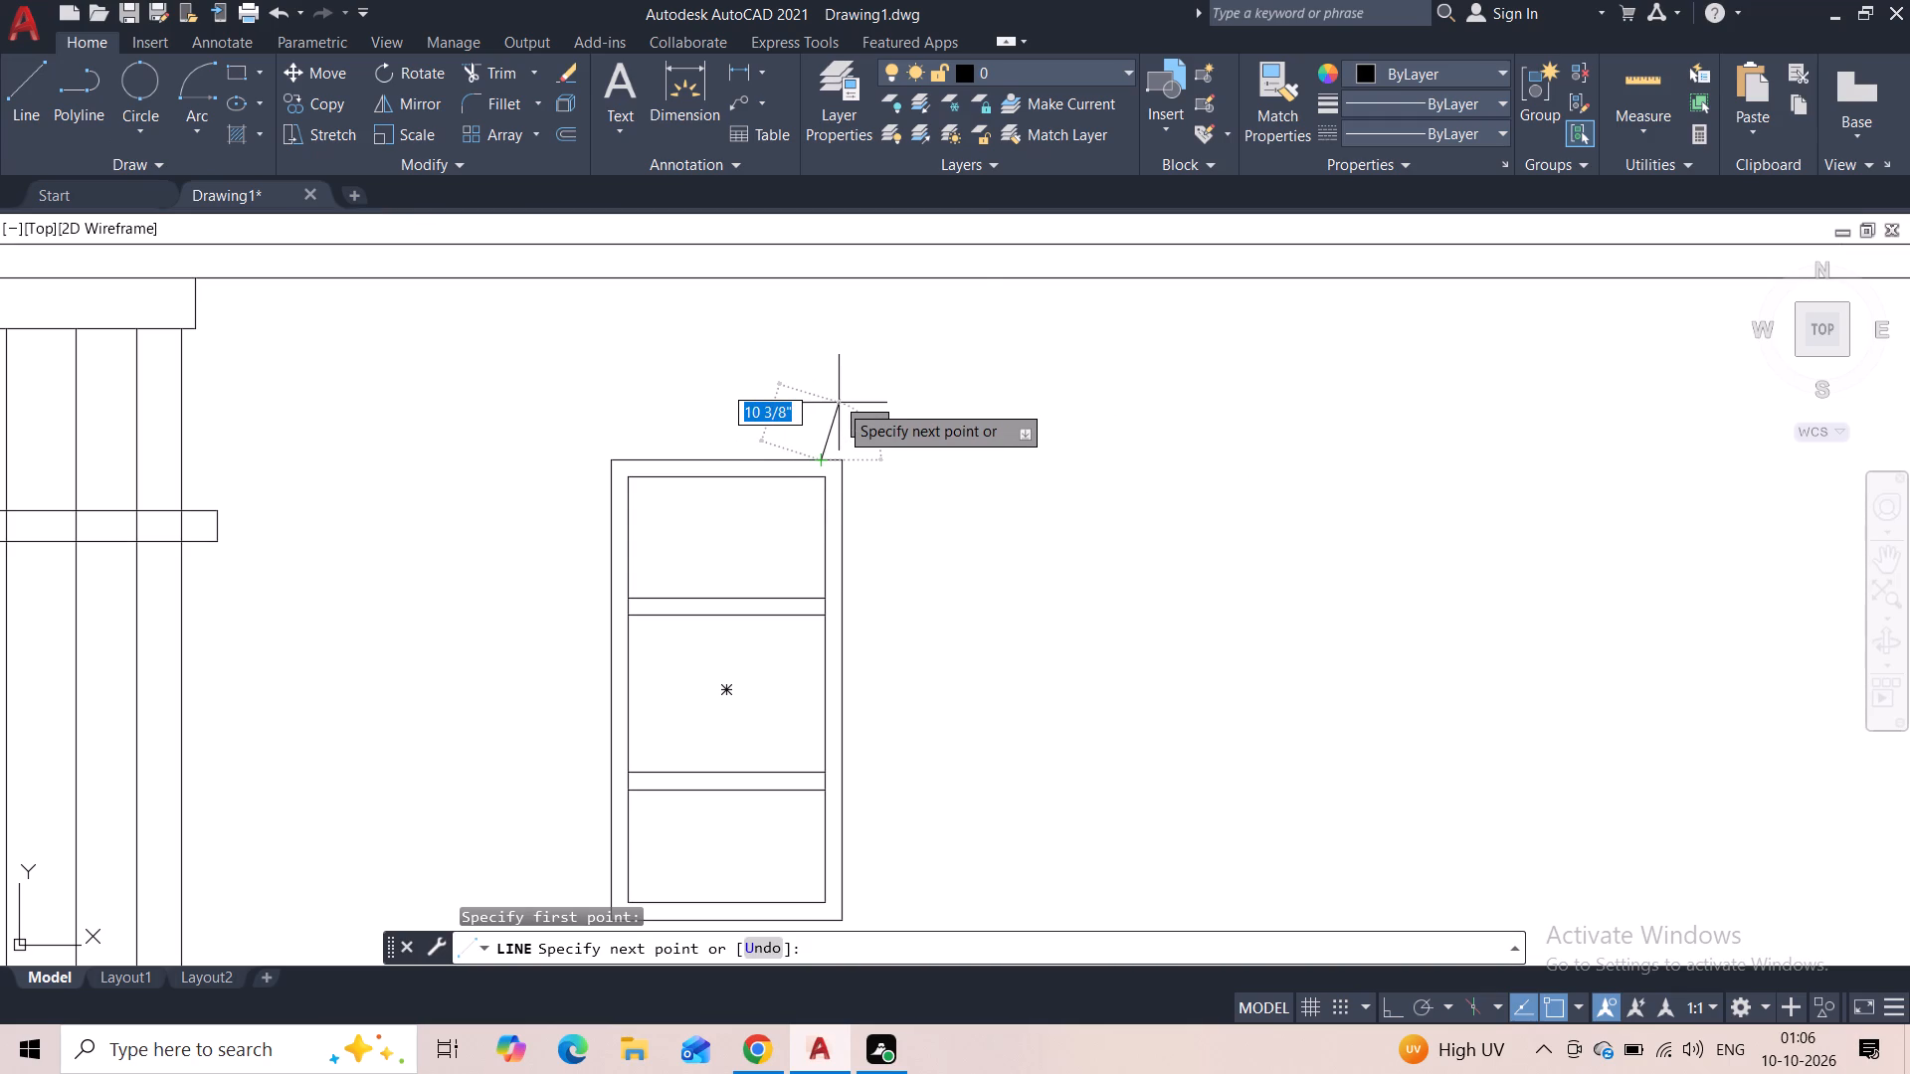
pyautogui.press('F8')
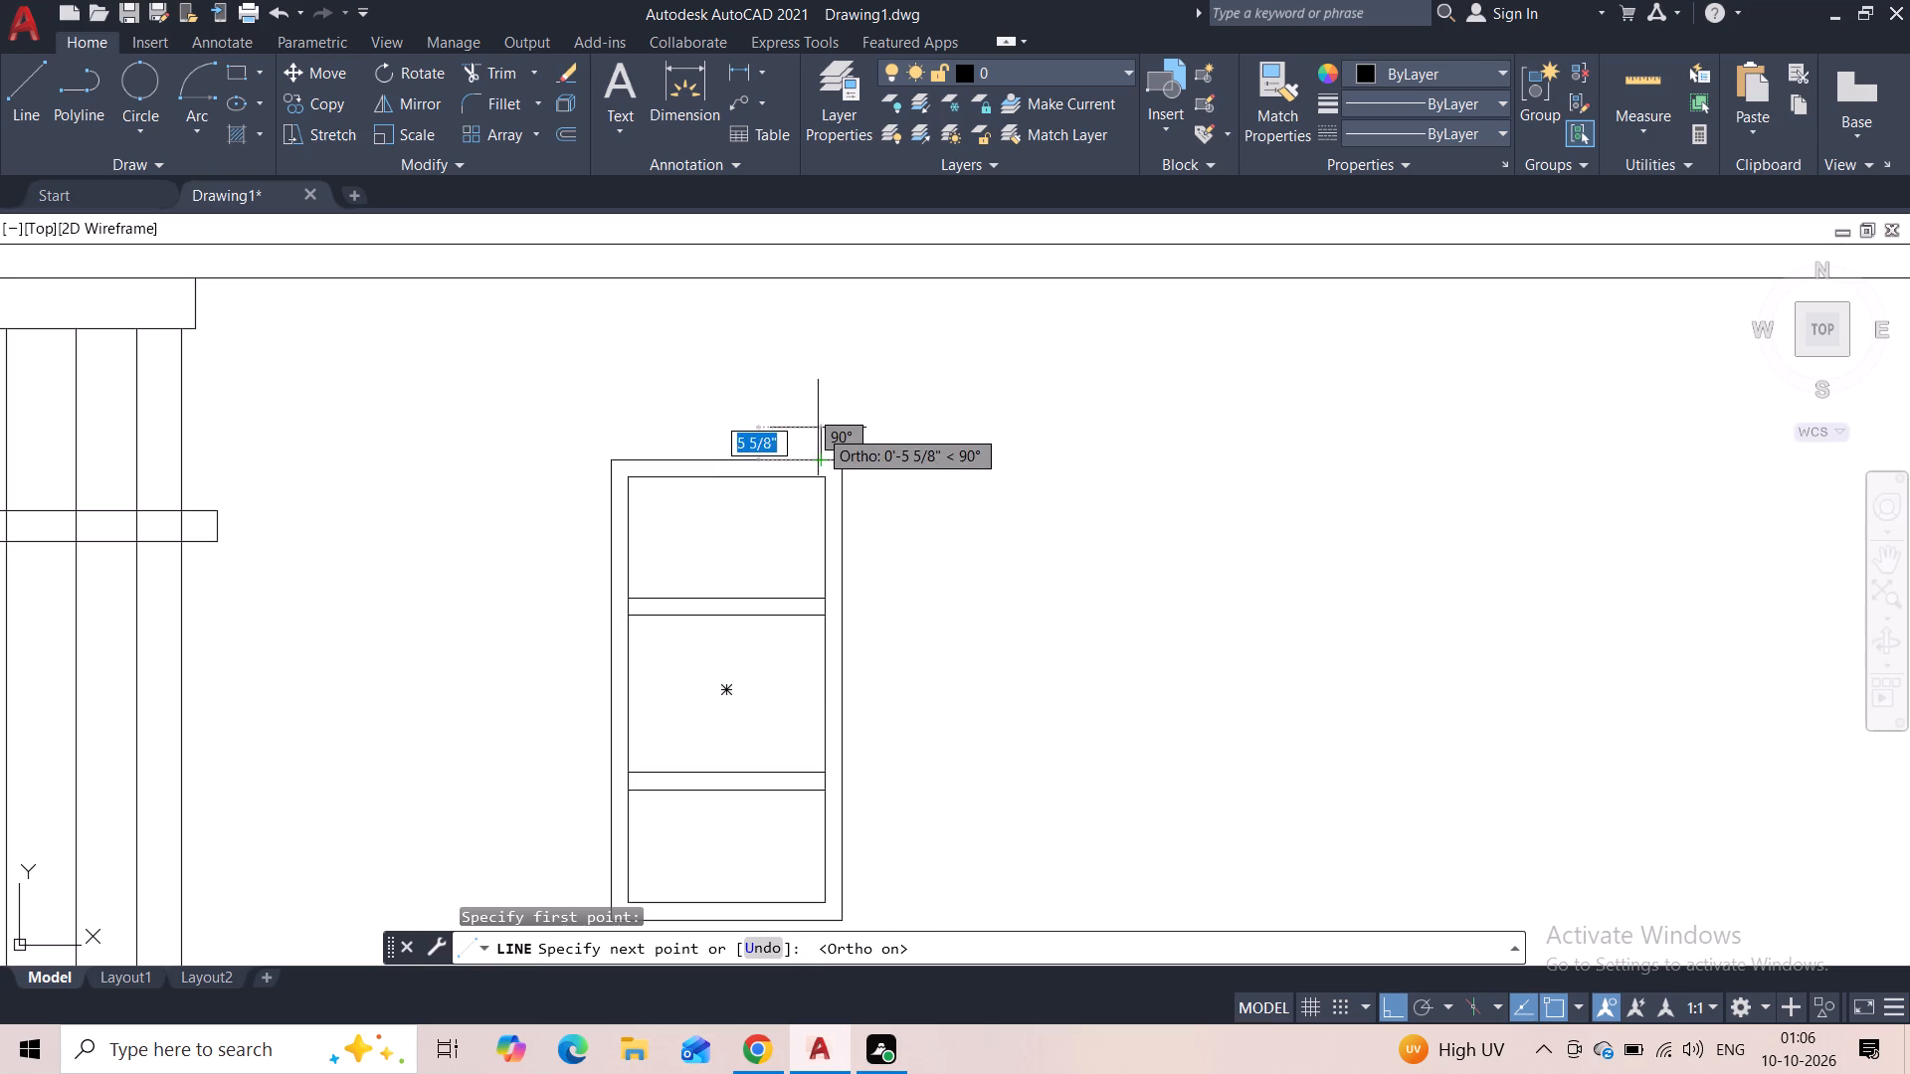
pyautogui.scroll(3, 818, 428)
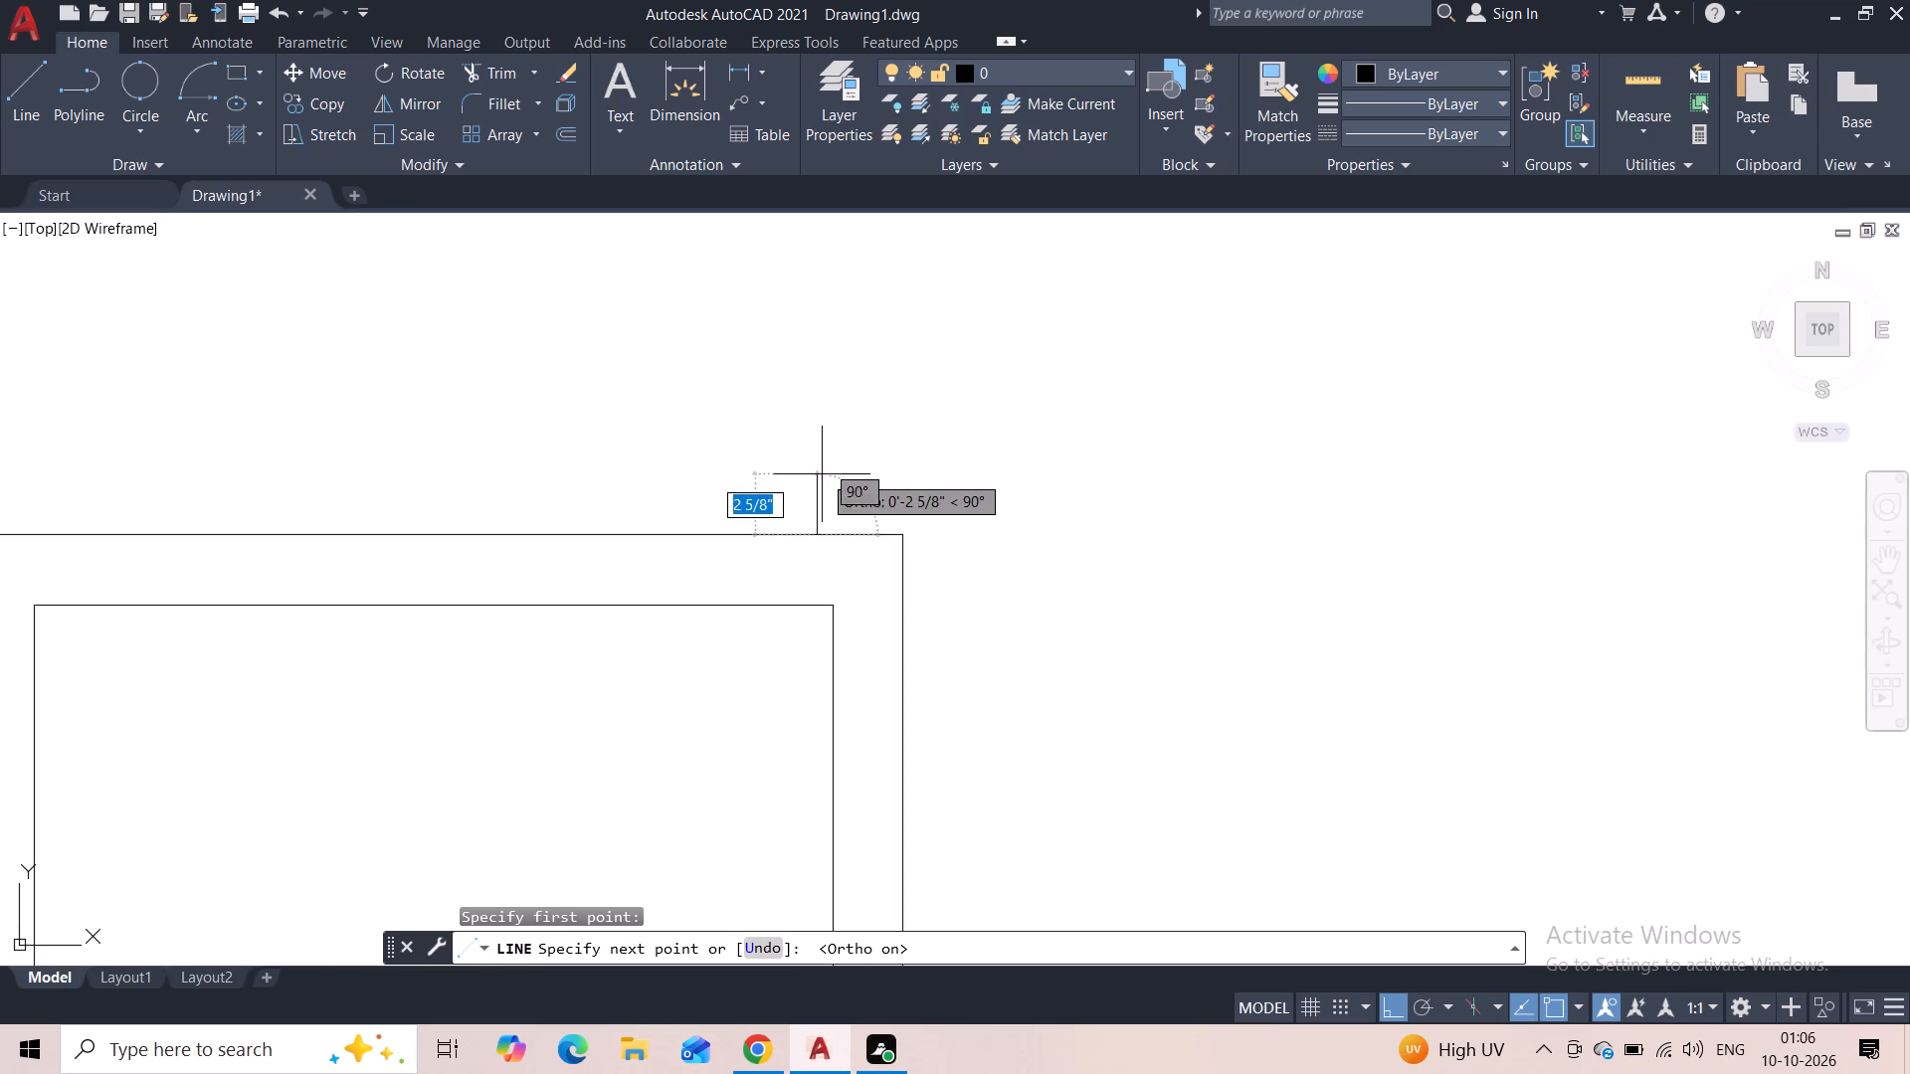
pyautogui.click(822, 481)
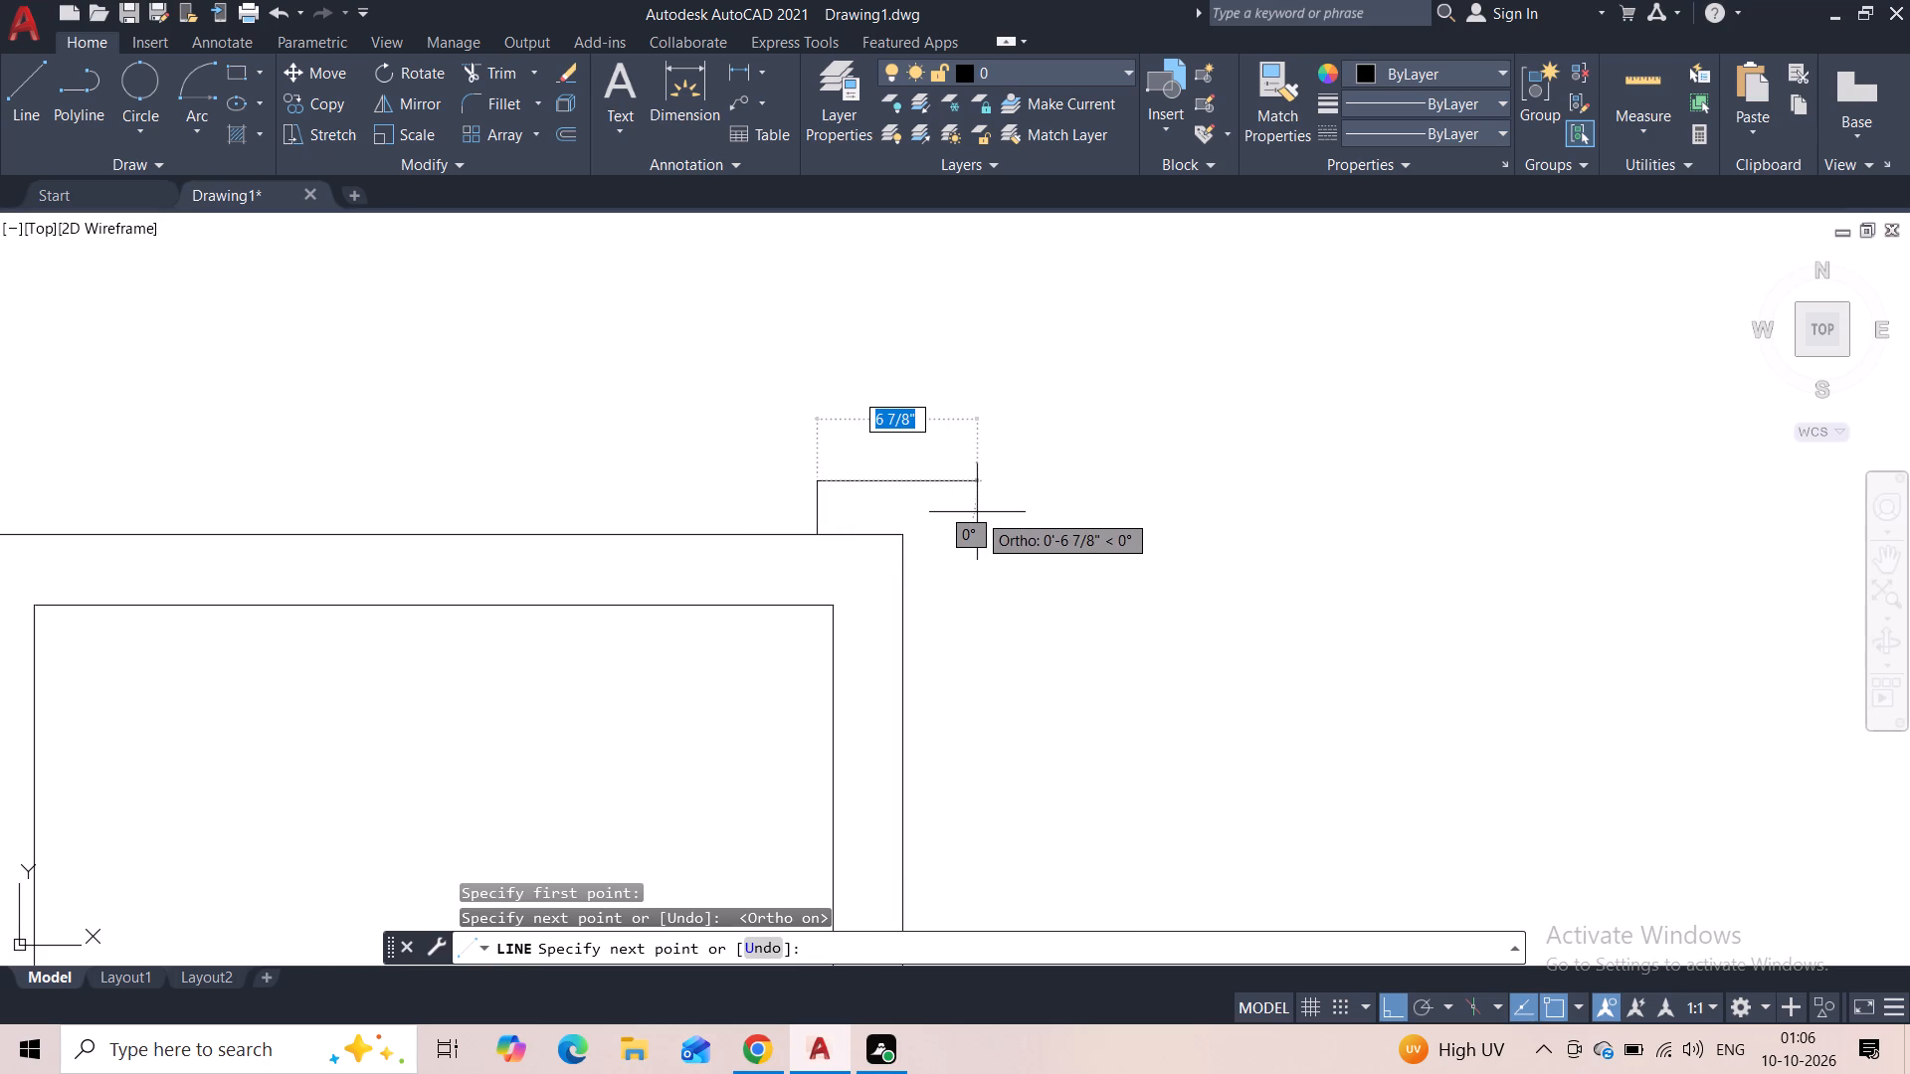
pyautogui.click(965, 517)
pyautogui.moveTo(952, 596); pyautogui.dragTo(951, 394, button='middle')
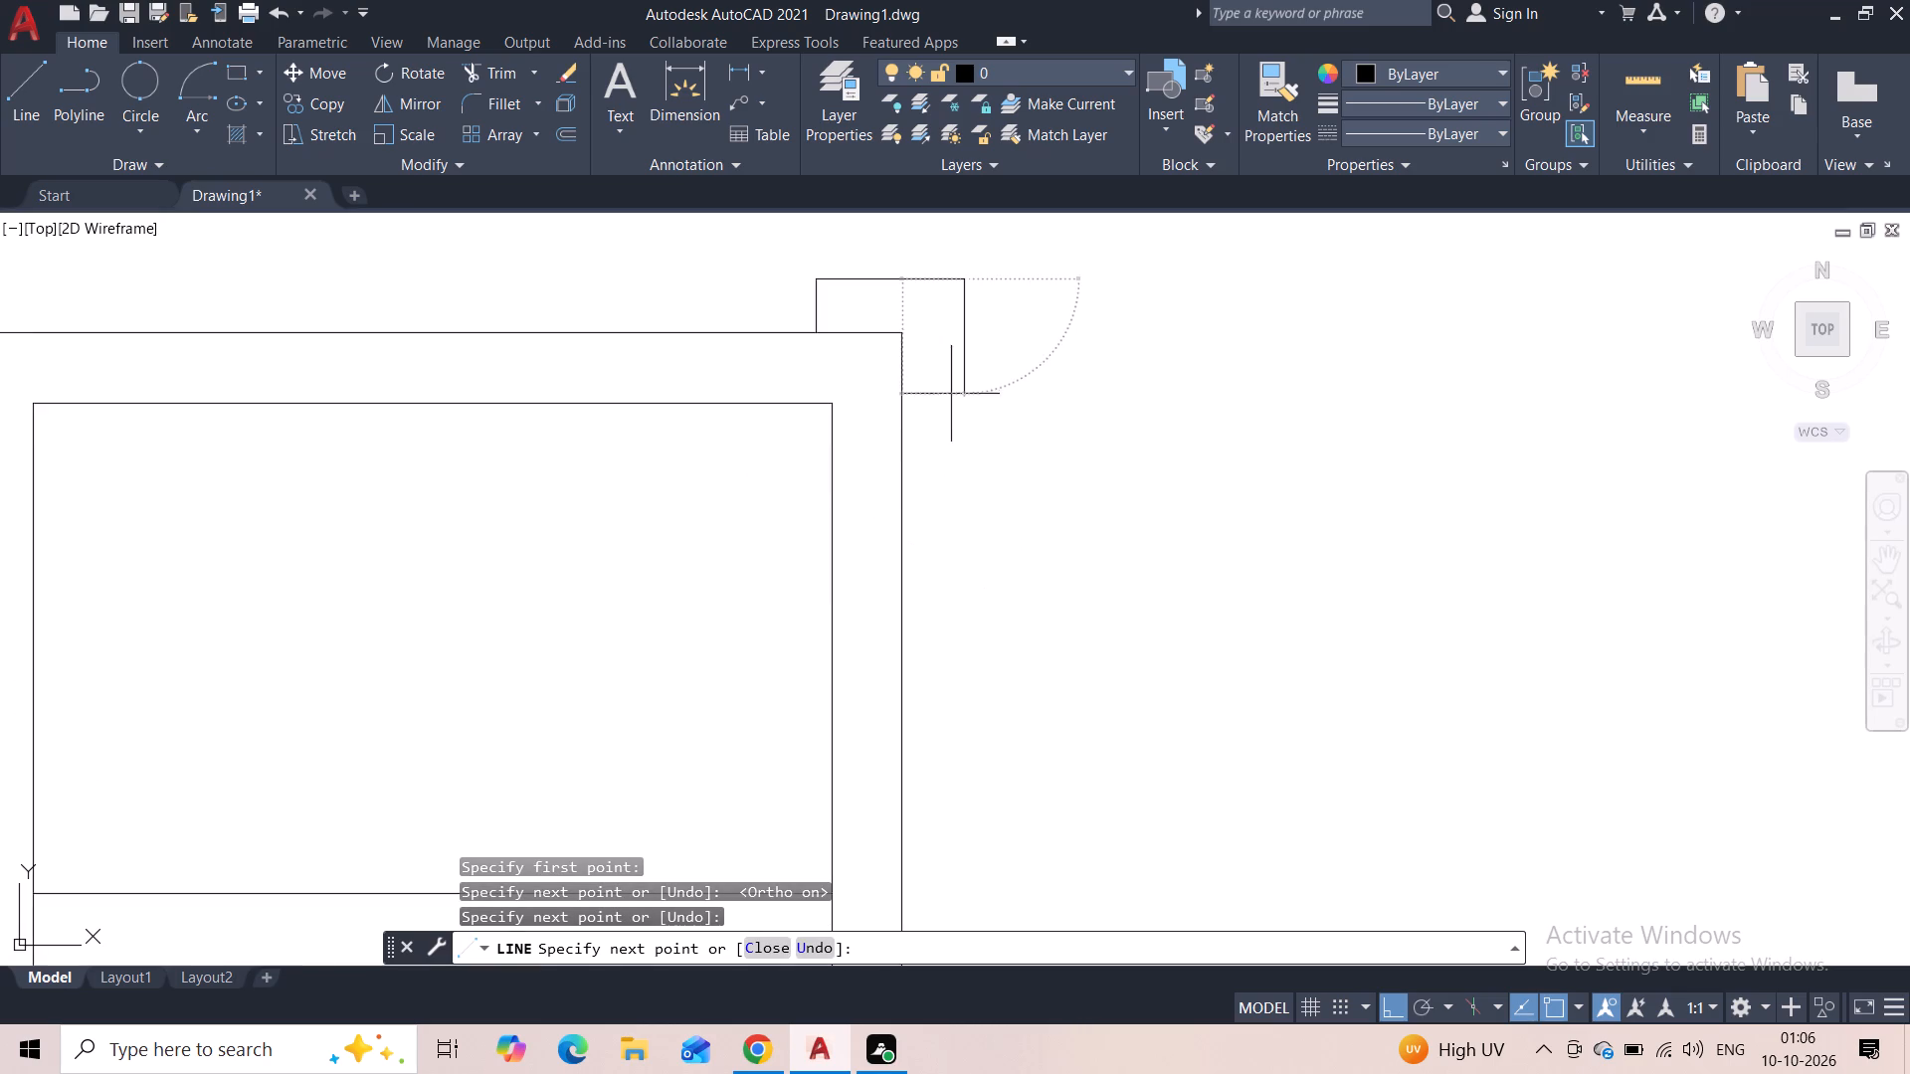
pyautogui.click(929, 542)
pyautogui.click(900, 542)
pyautogui.press('Escape')
# Draw a matching L-shaped trim outline around the window frame's upper left corner, ending on the frame's left edge.
pyautogui.scroll(-4, 974, 519)
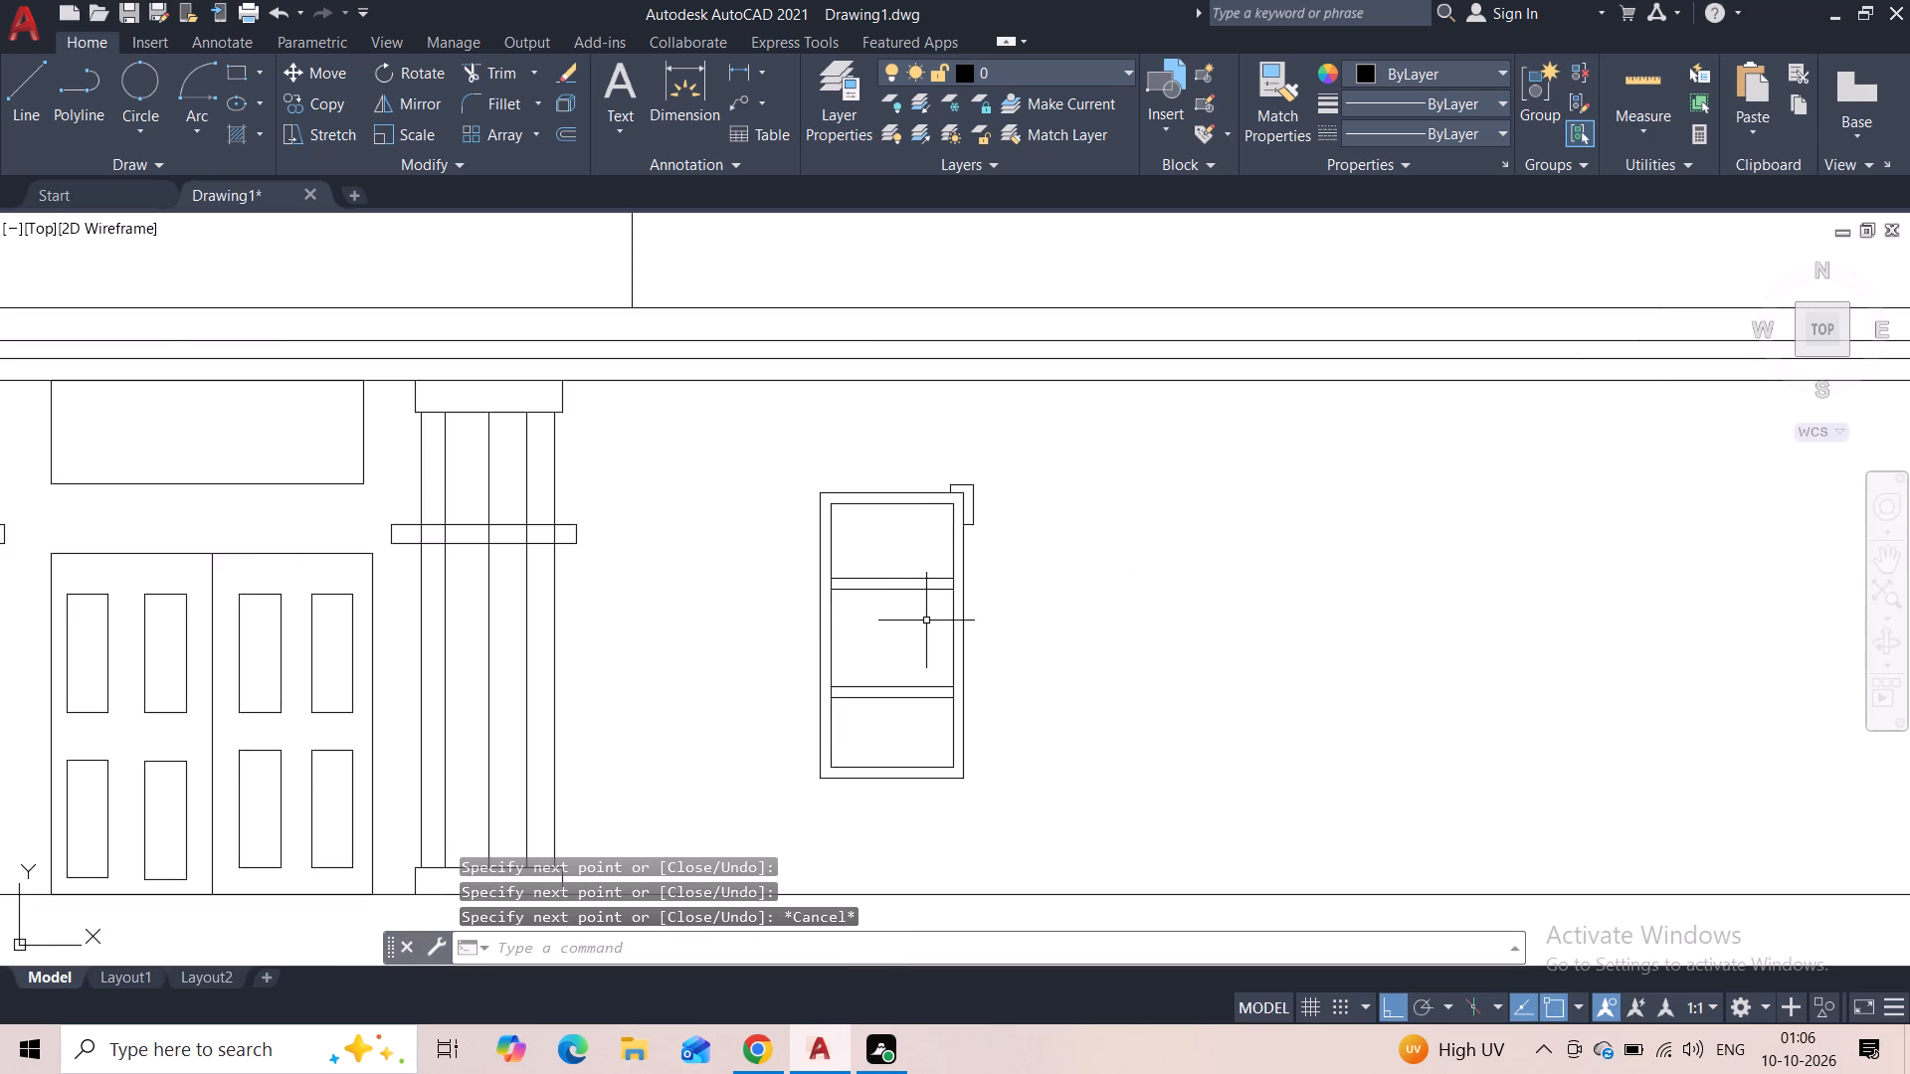
pyautogui.press('space')
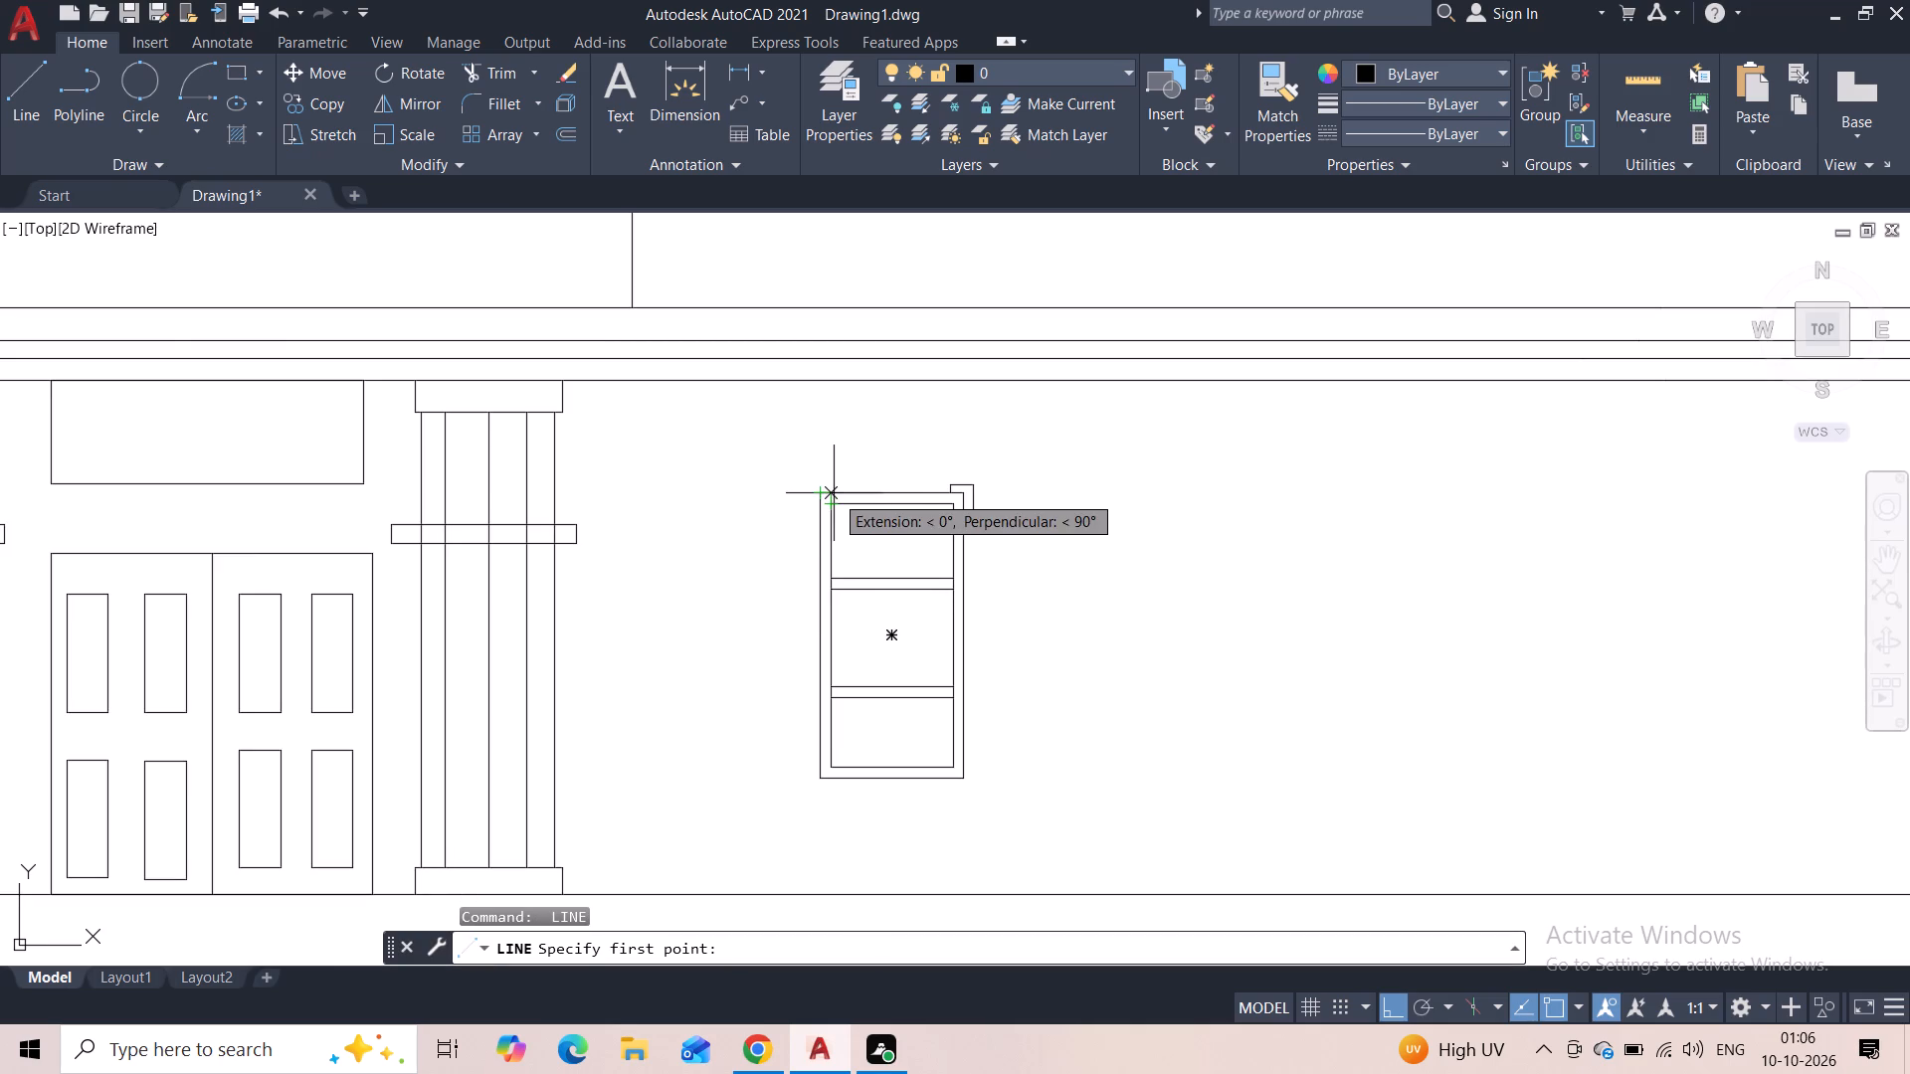
pyautogui.click(835, 492)
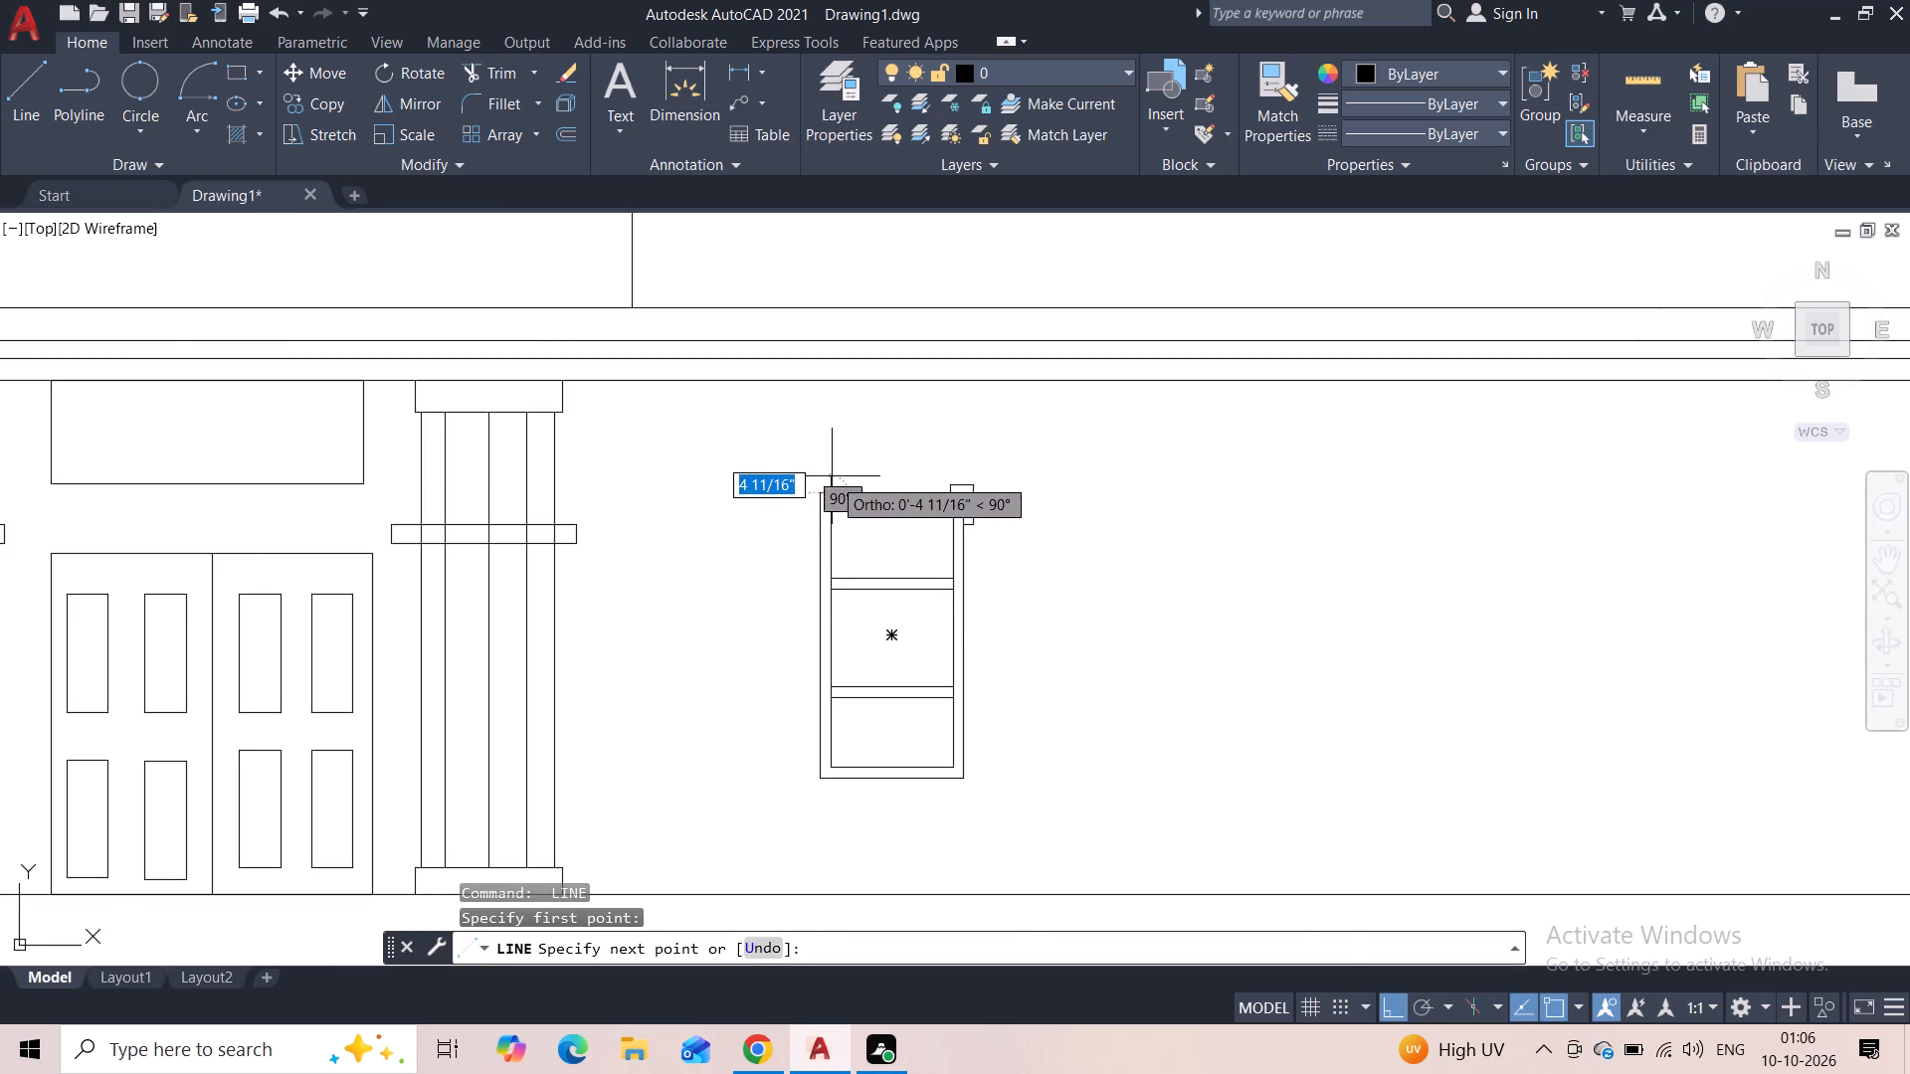
pyautogui.scroll(3, 832, 476)
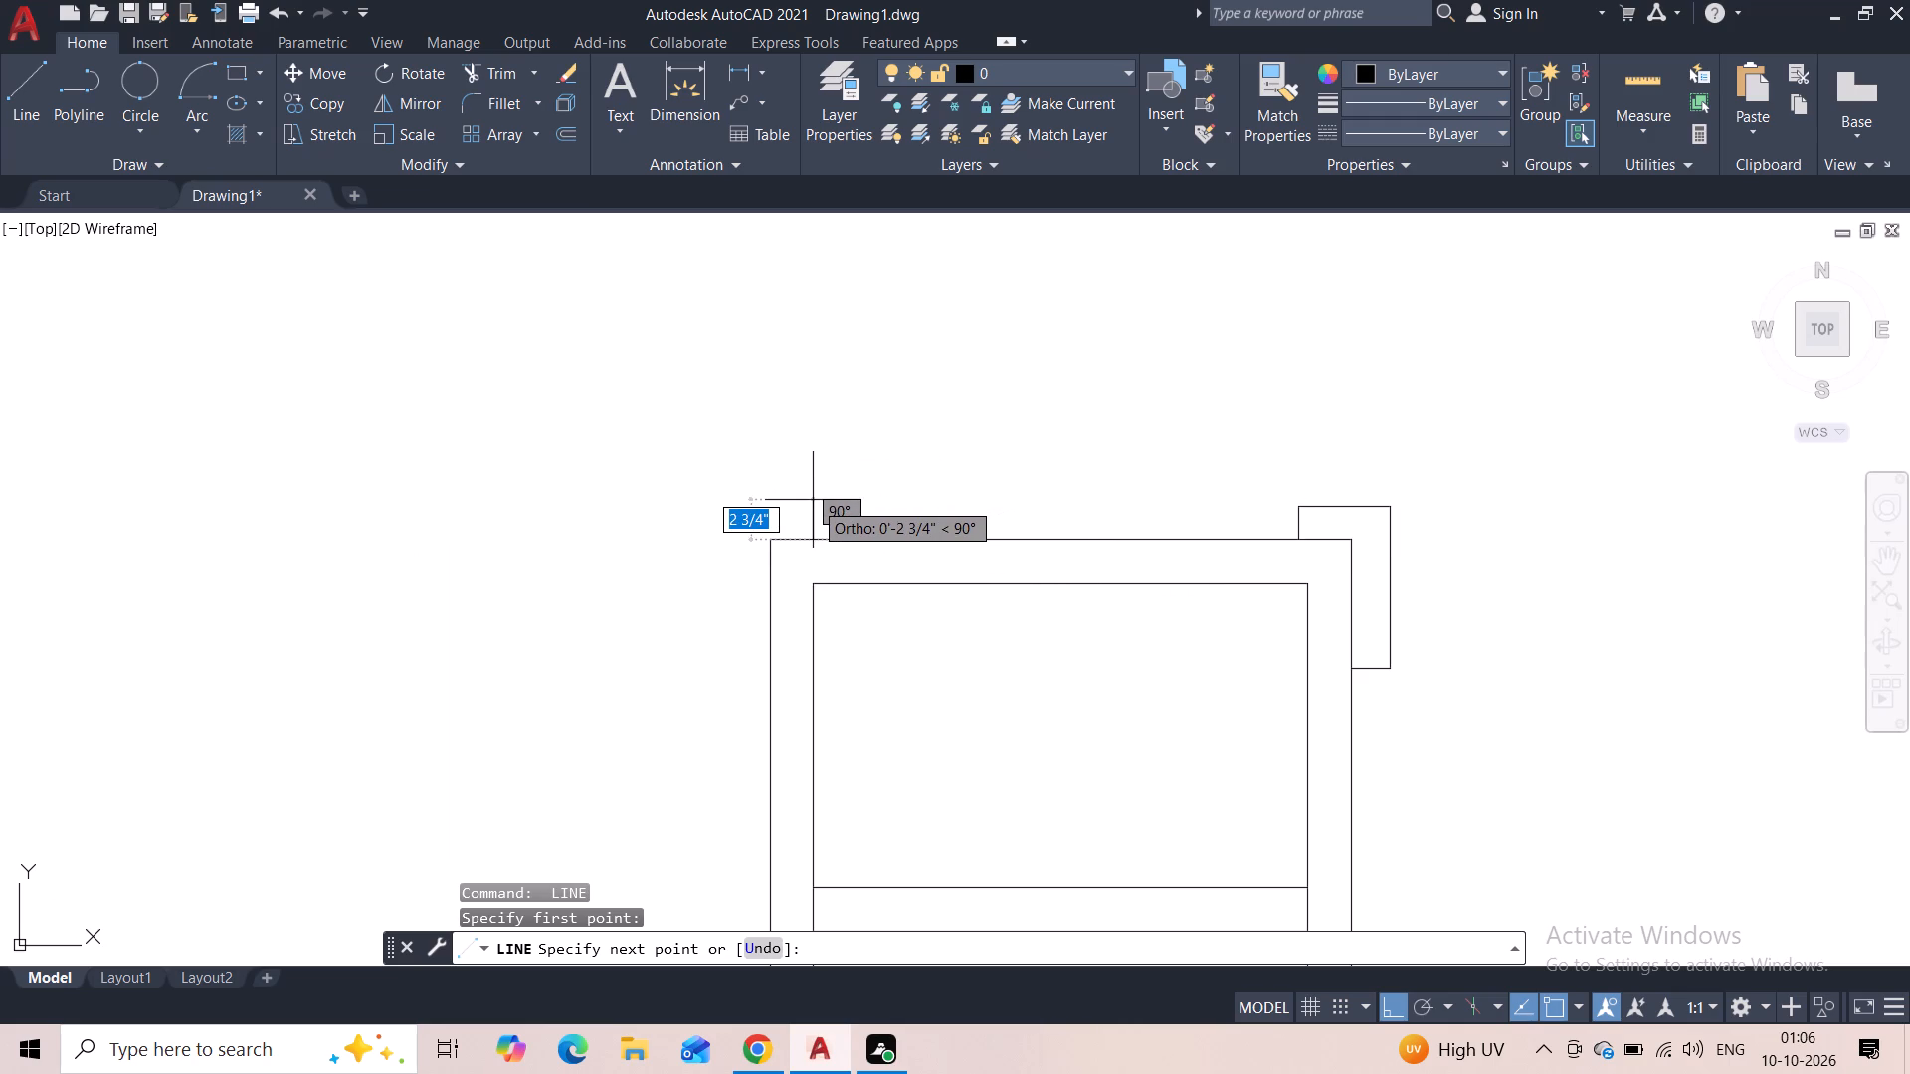
pyautogui.click(813, 505)
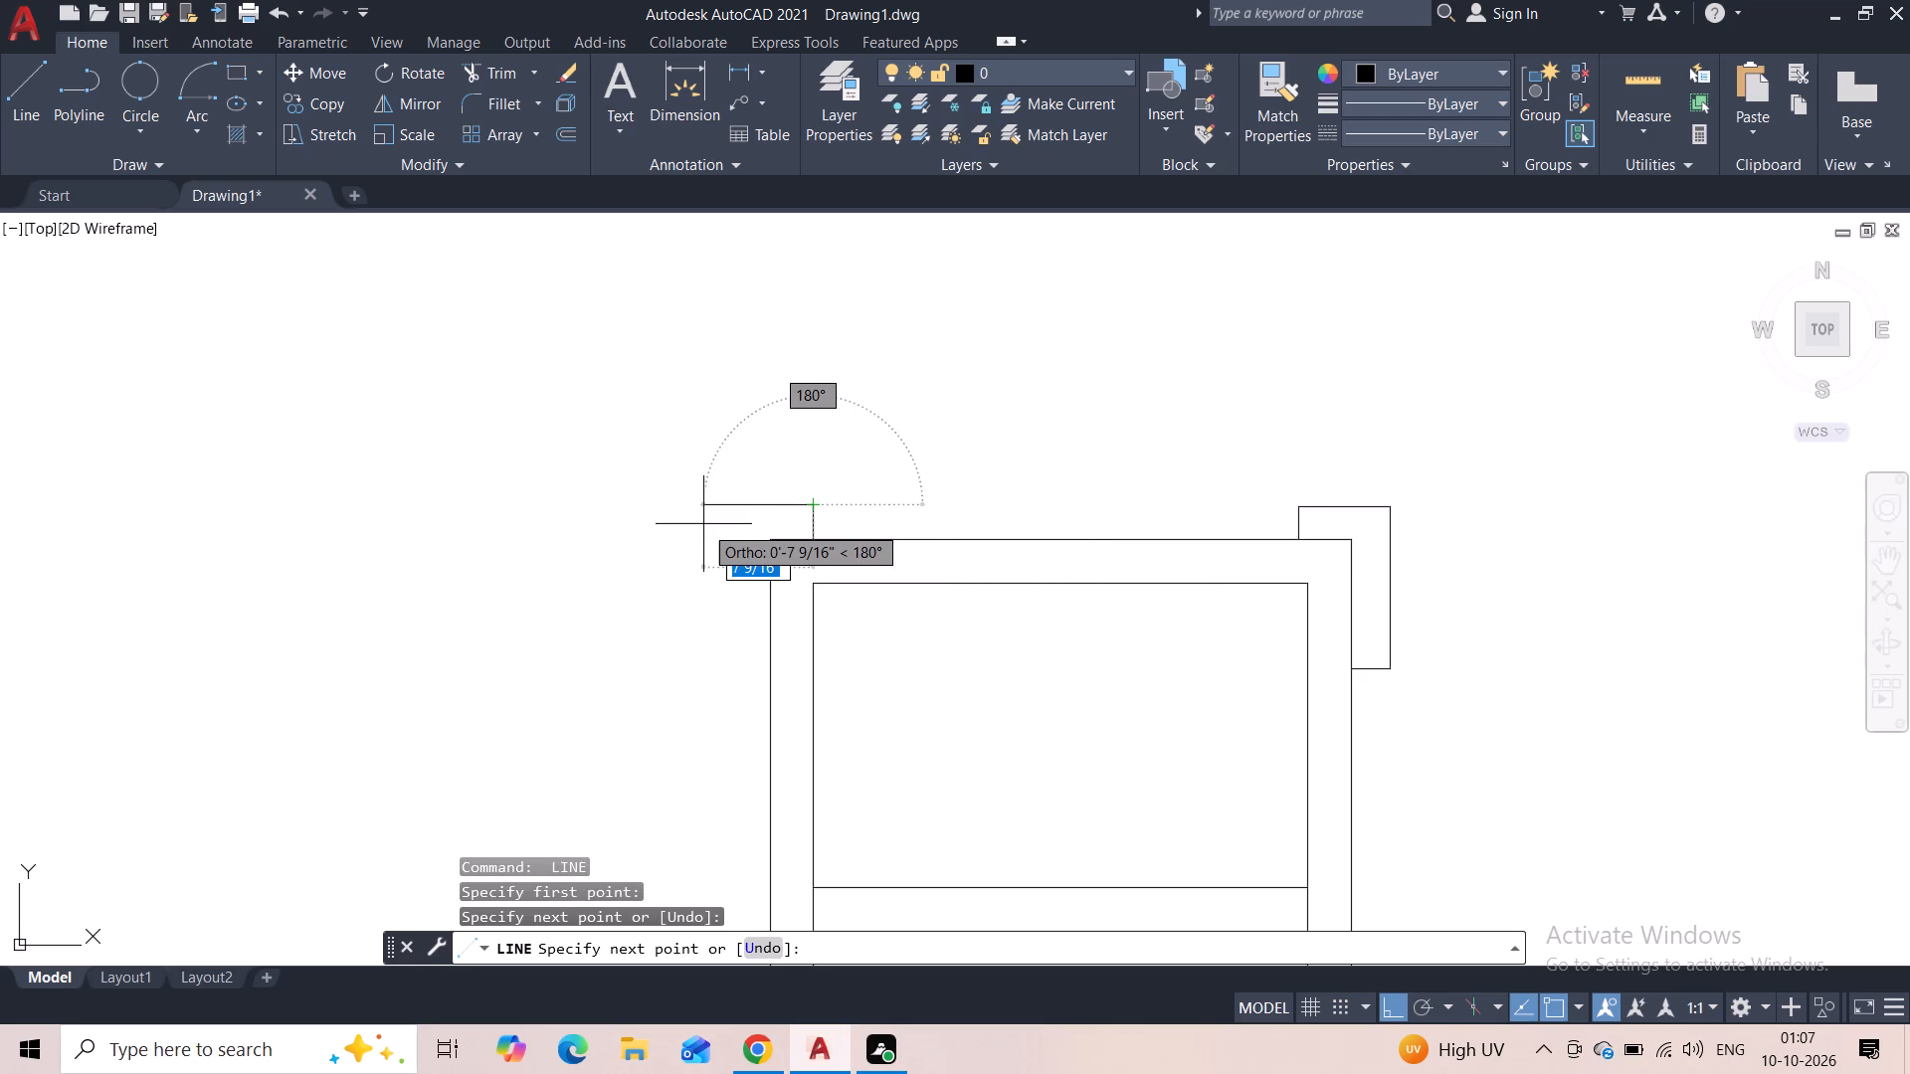
pyautogui.click(740, 569)
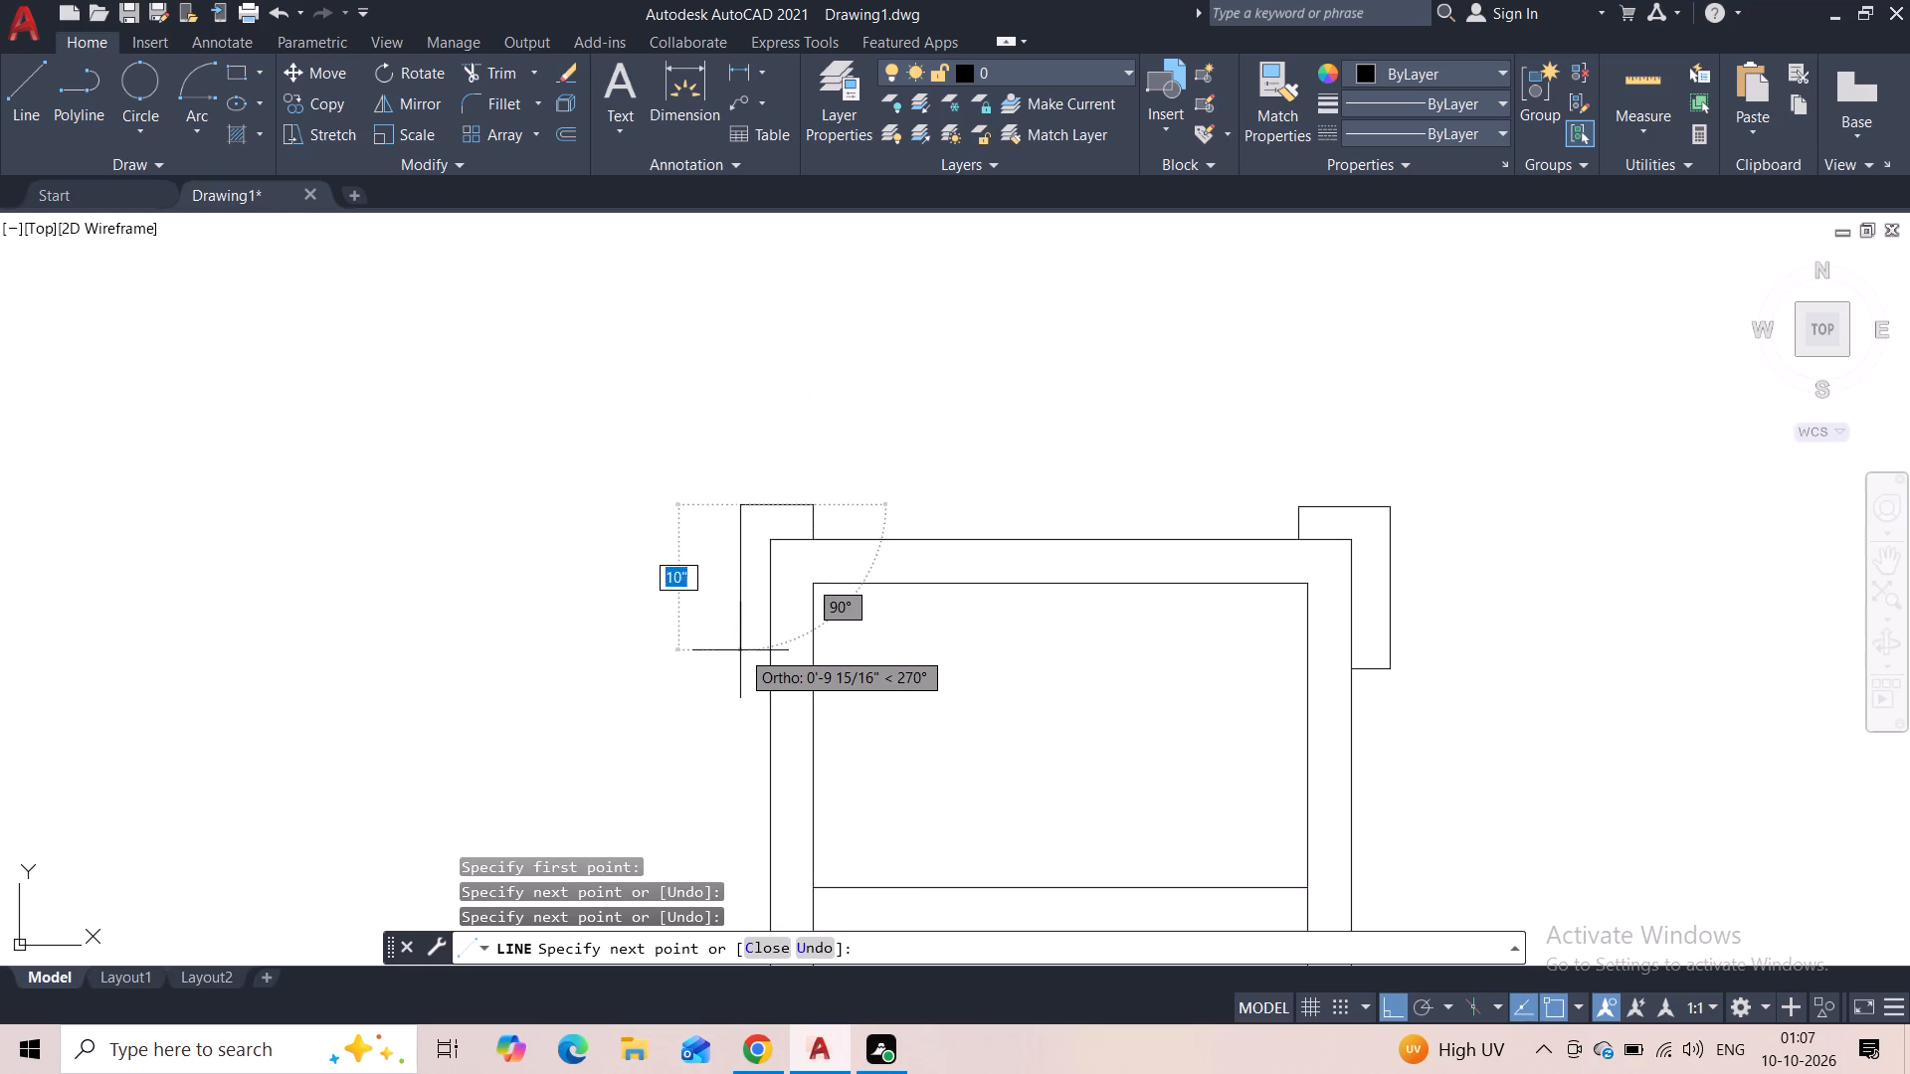
pyautogui.click(740, 660)
pyautogui.click(766, 660)
pyautogui.press('Escape')
# Draw the trim outline at the window's lower right corner: out from the right edge, about 10 9/16" down, and about 8 5/8" back left.
pyautogui.scroll(-2, 731, 635)
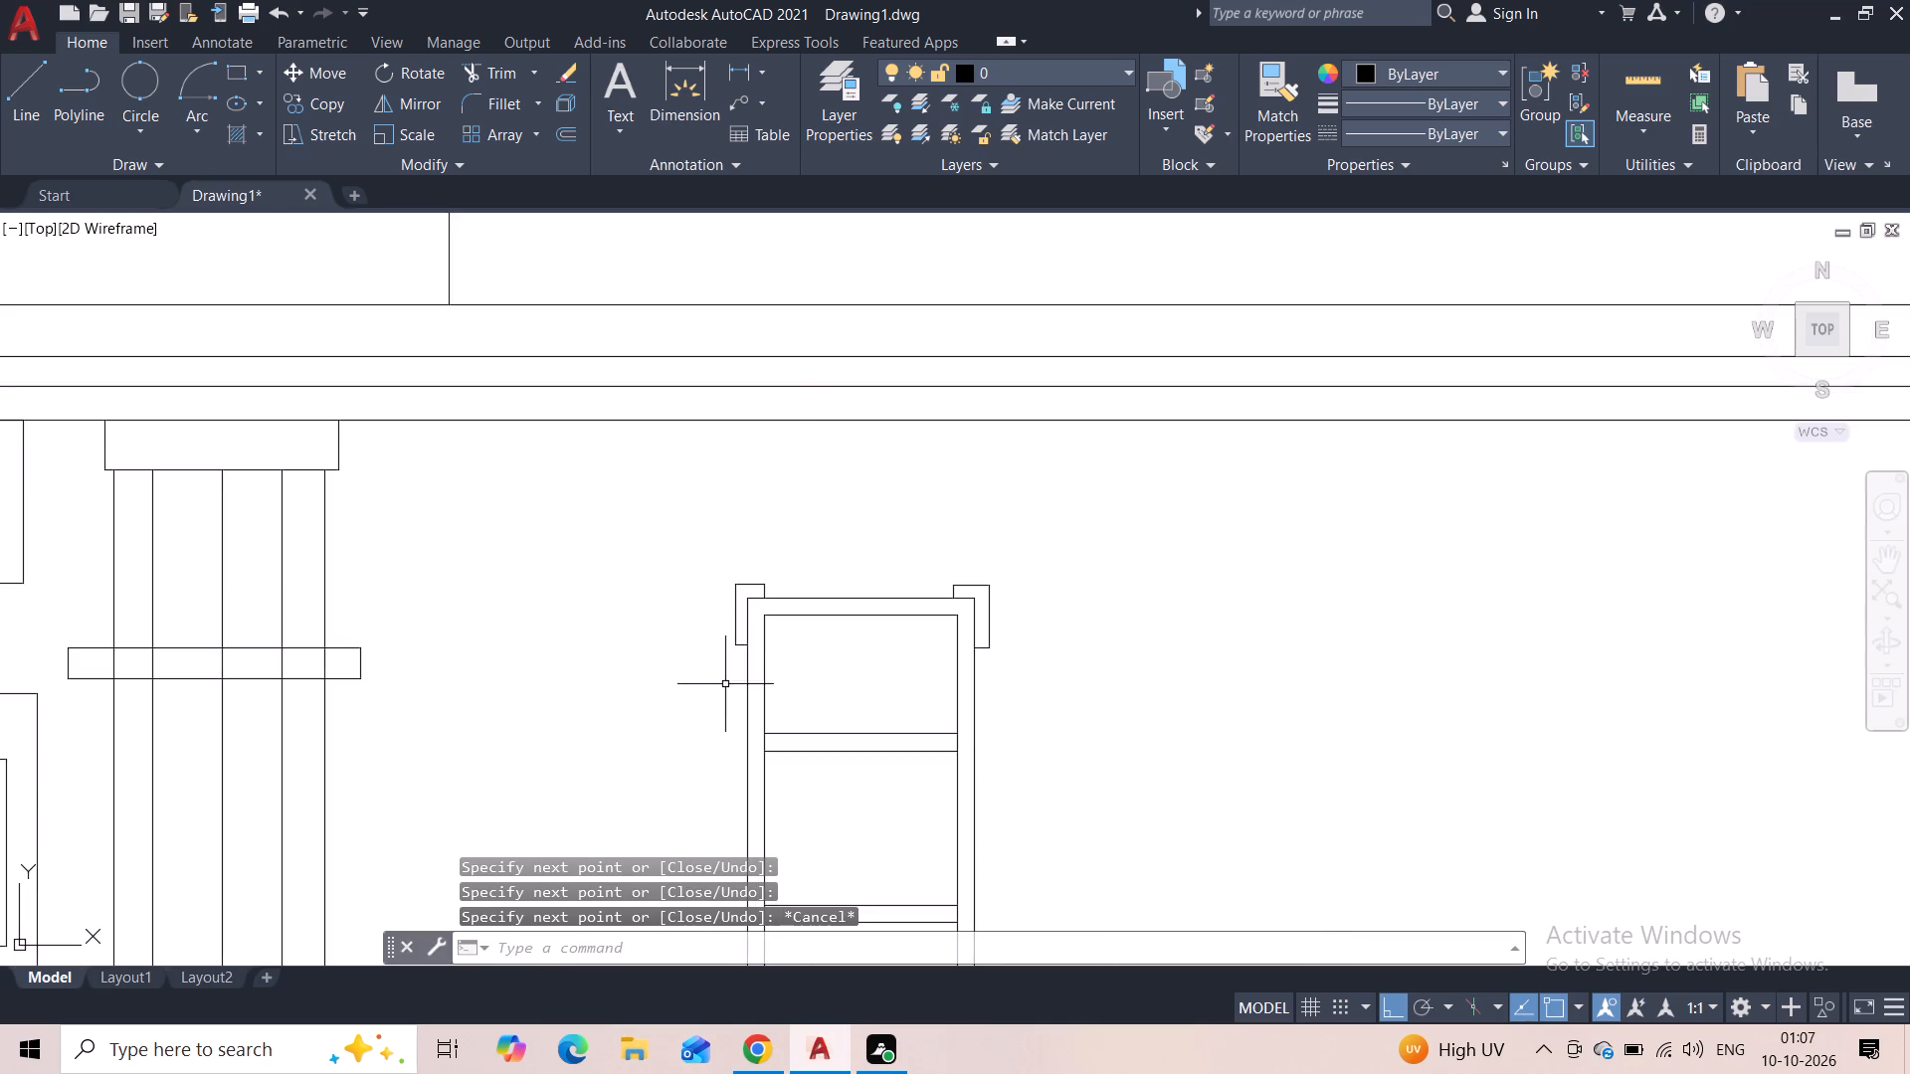
pyautogui.moveTo(725, 687); pyautogui.dragTo(721, 546, button='middle')
pyautogui.moveTo(832, 556); pyautogui.dragTo(802, 435, button='middle')
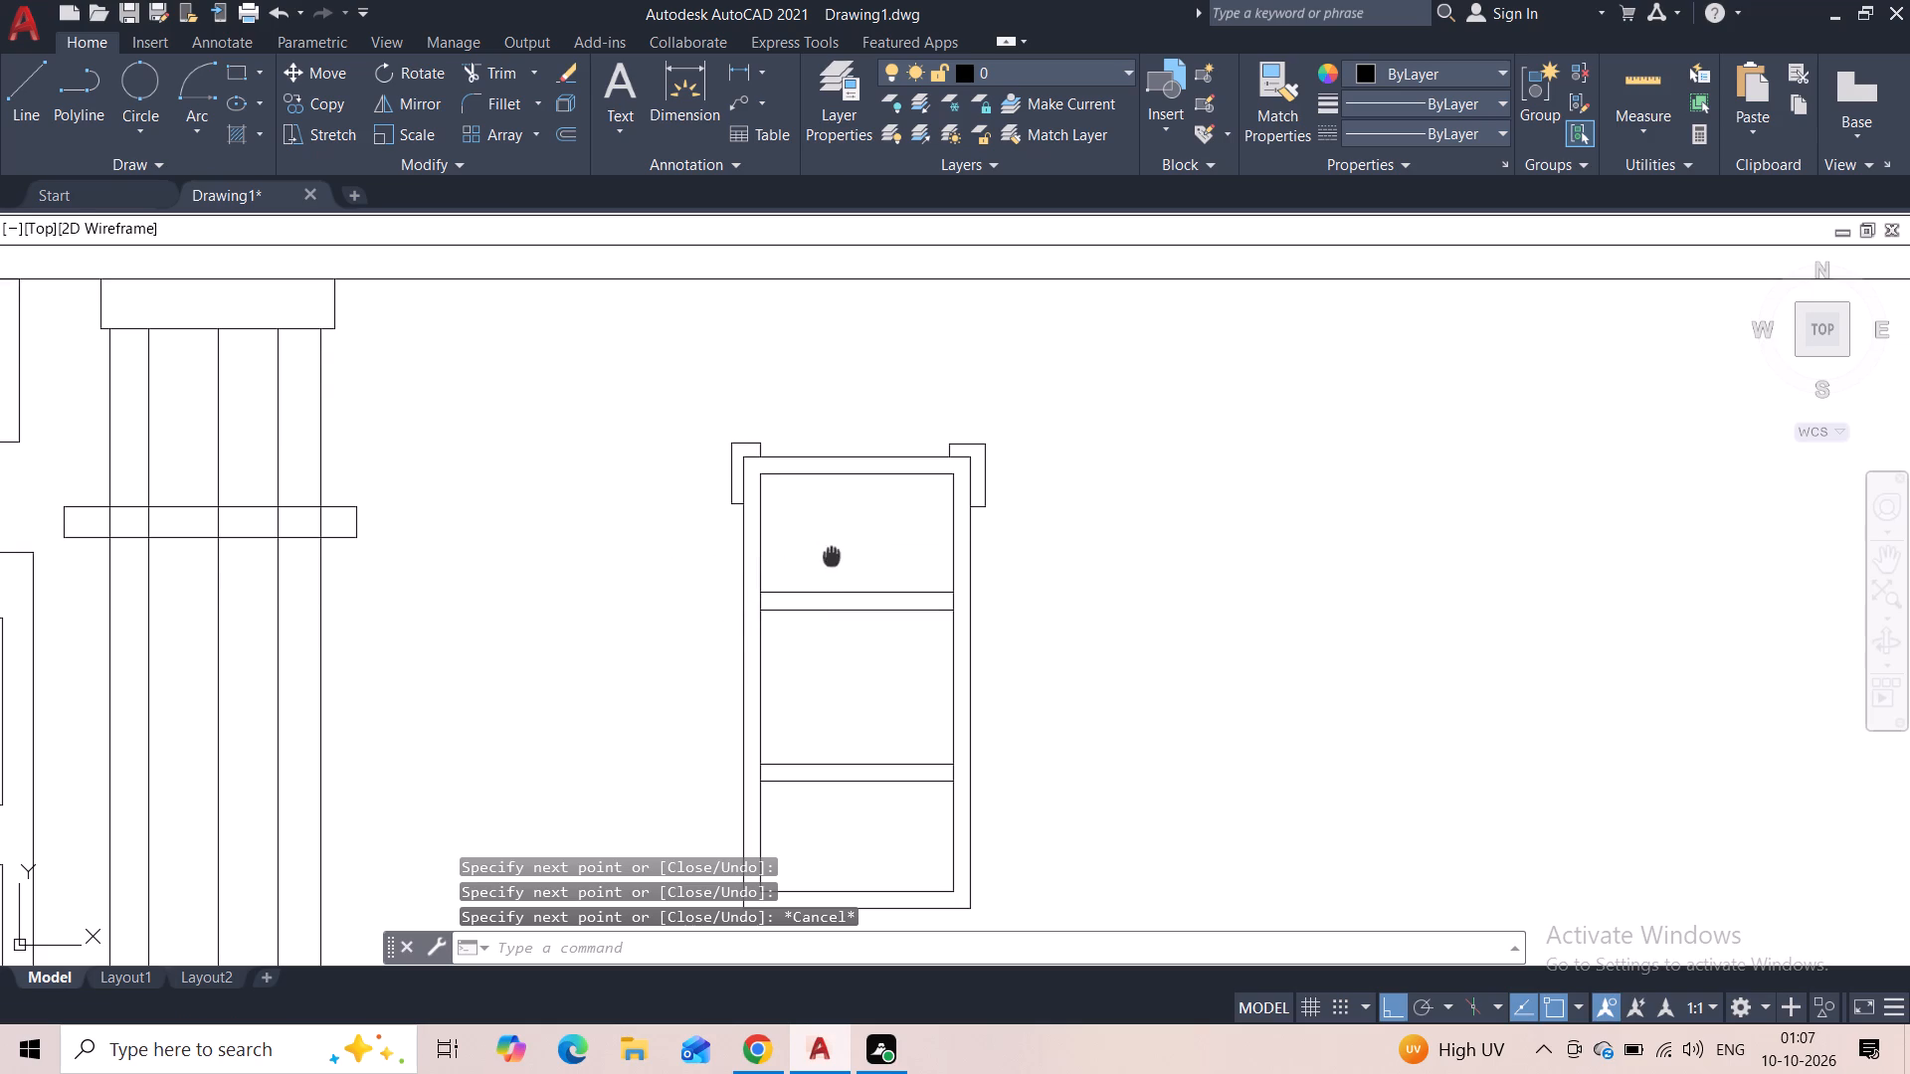
pyautogui.moveTo(802, 435); pyautogui.dragTo(791, 402, button='middle')
pyautogui.press('space')
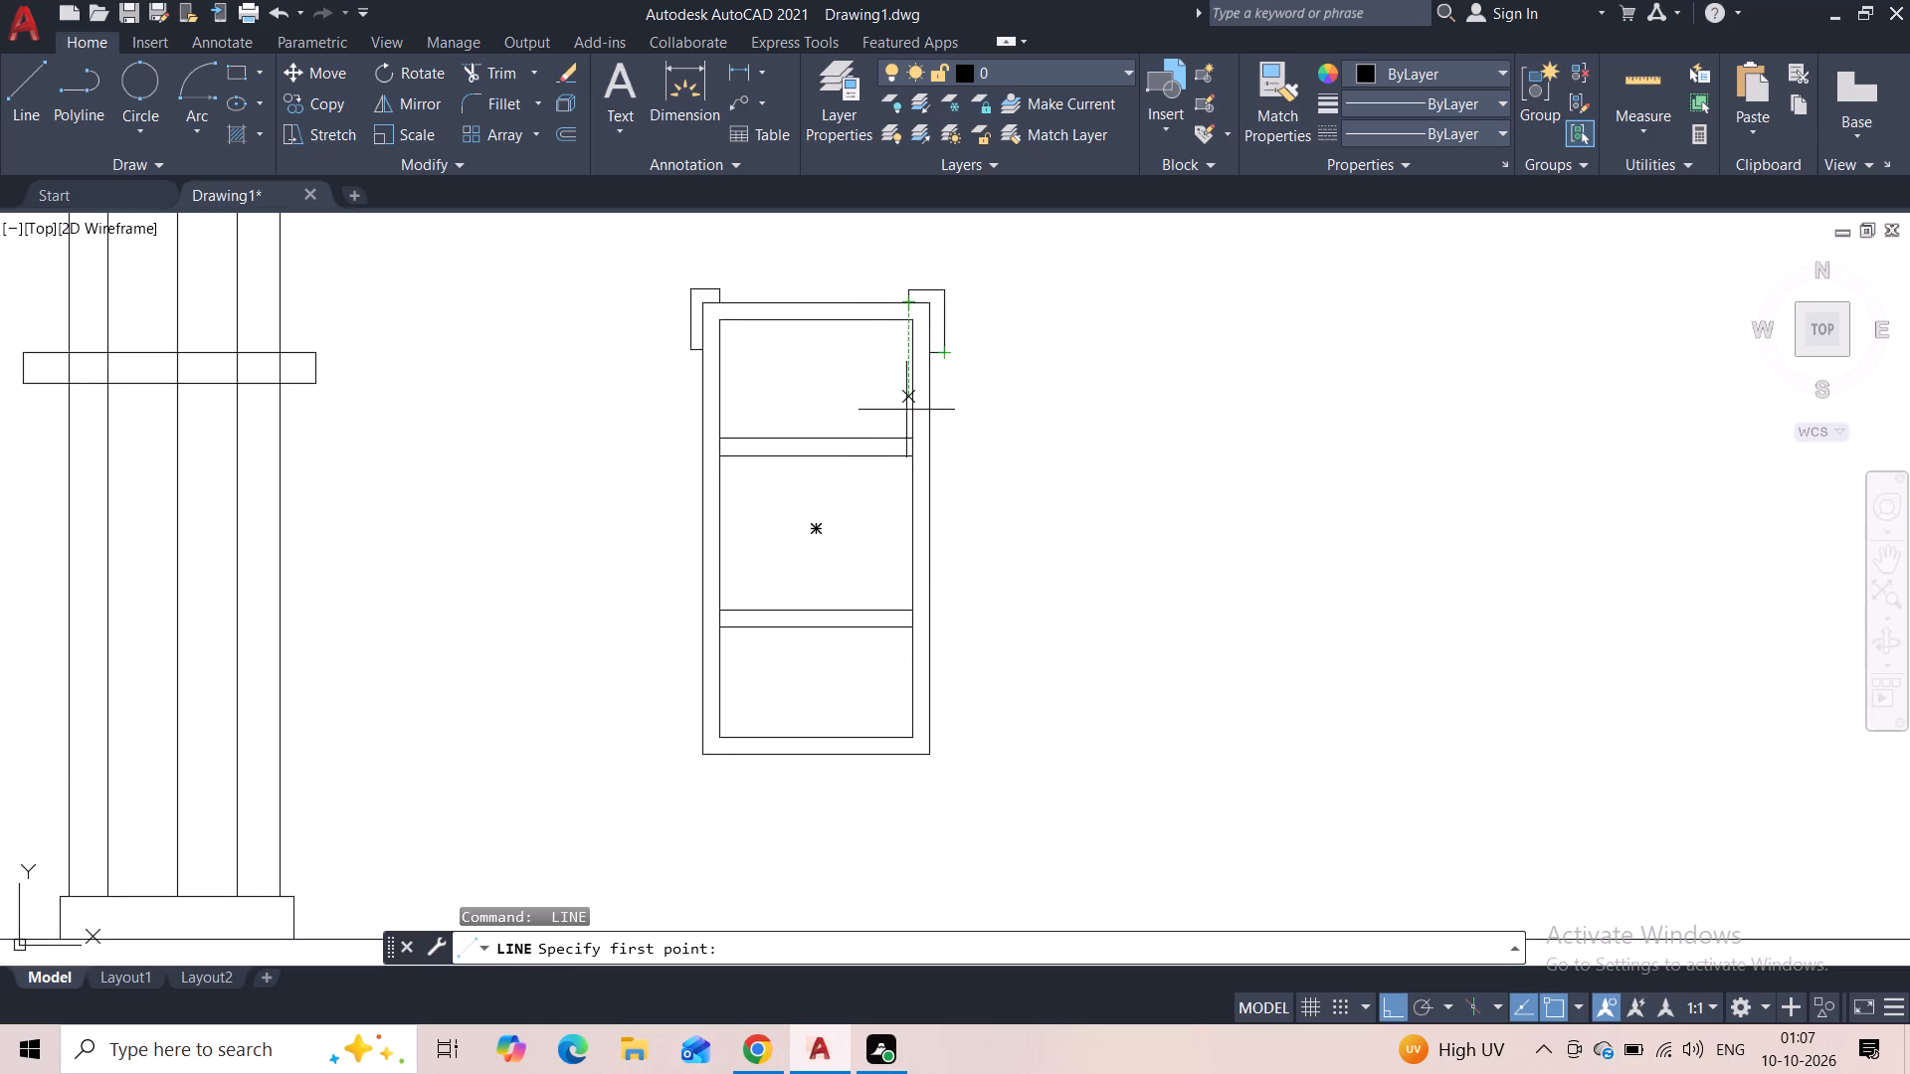
pyautogui.click(931, 734)
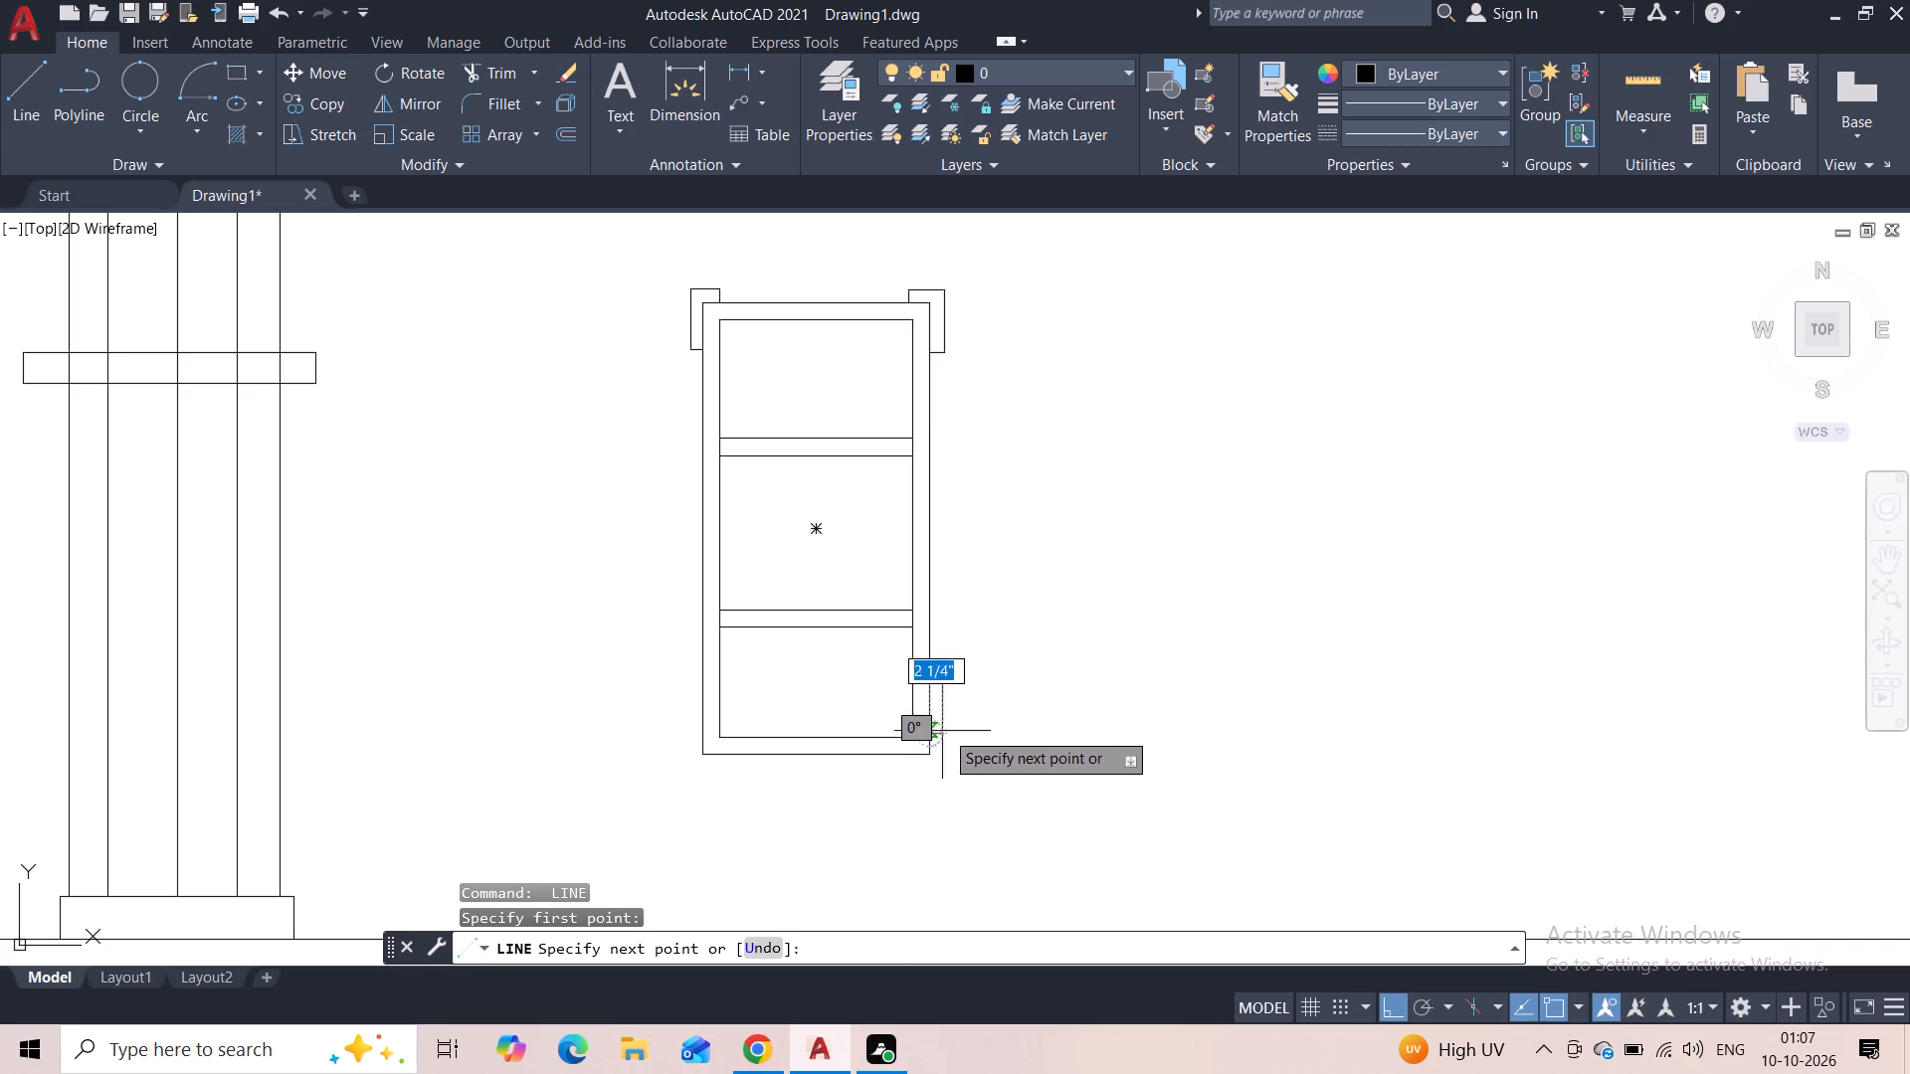
pyautogui.click(953, 732)
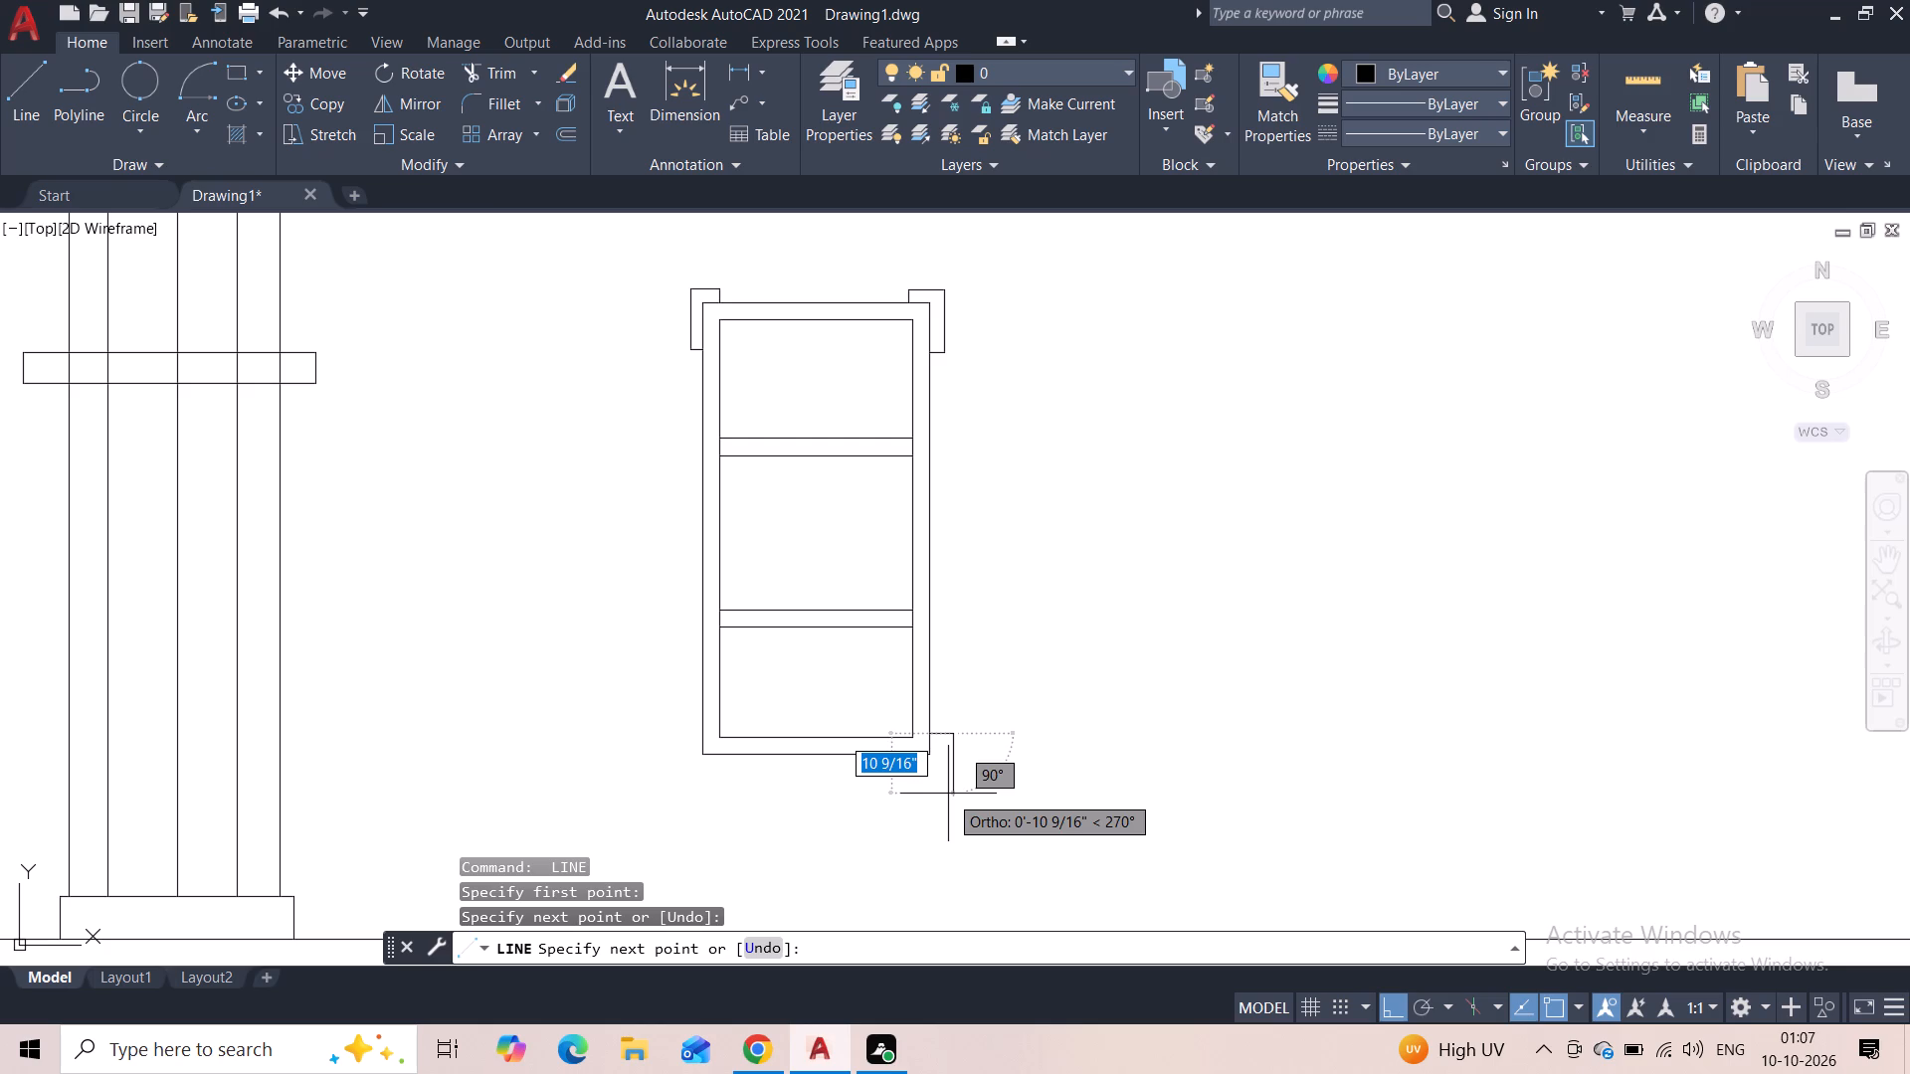
pyautogui.click(948, 794)
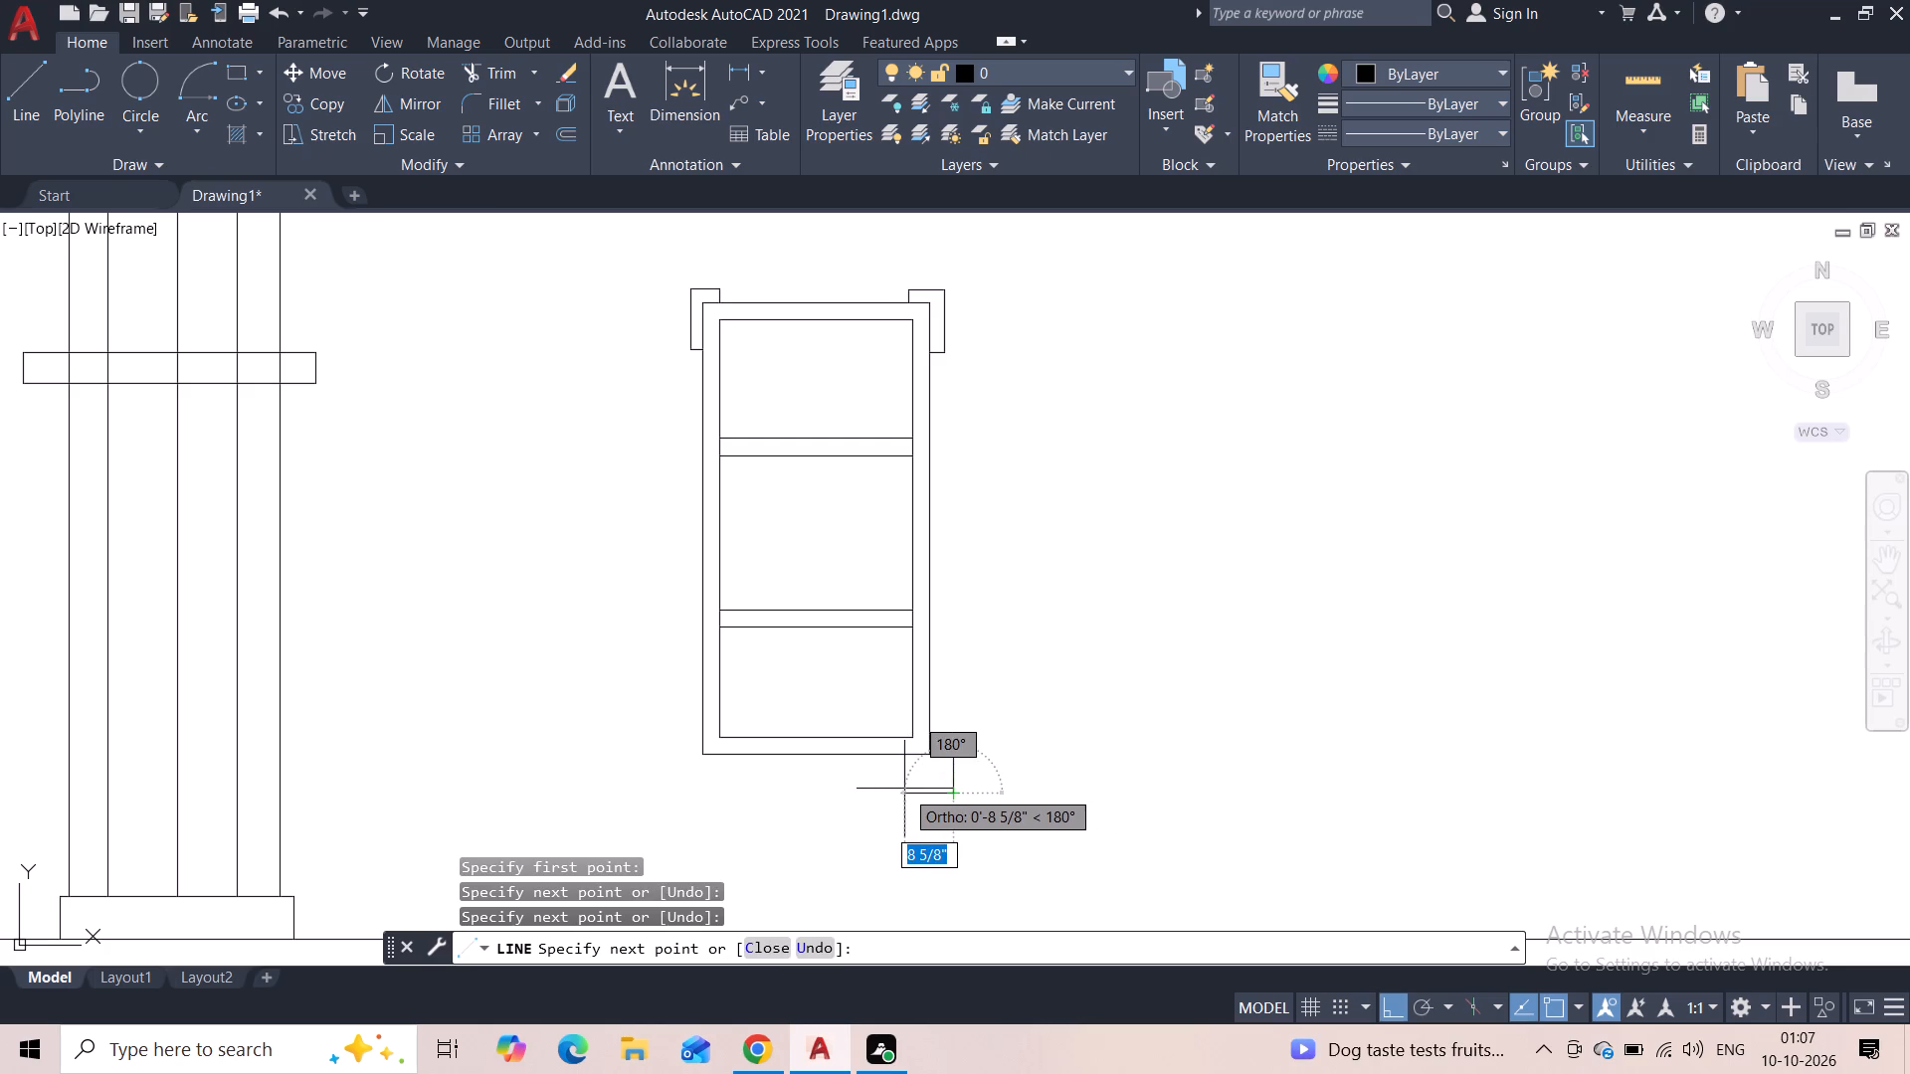
pyautogui.click(904, 789)
pyautogui.press('Escape')
# Draw a vertical line from the frame's bottom edge, aligned with the inner frame's right side, down to the lower right trim's bottom line.
pyautogui.click(910, 751)
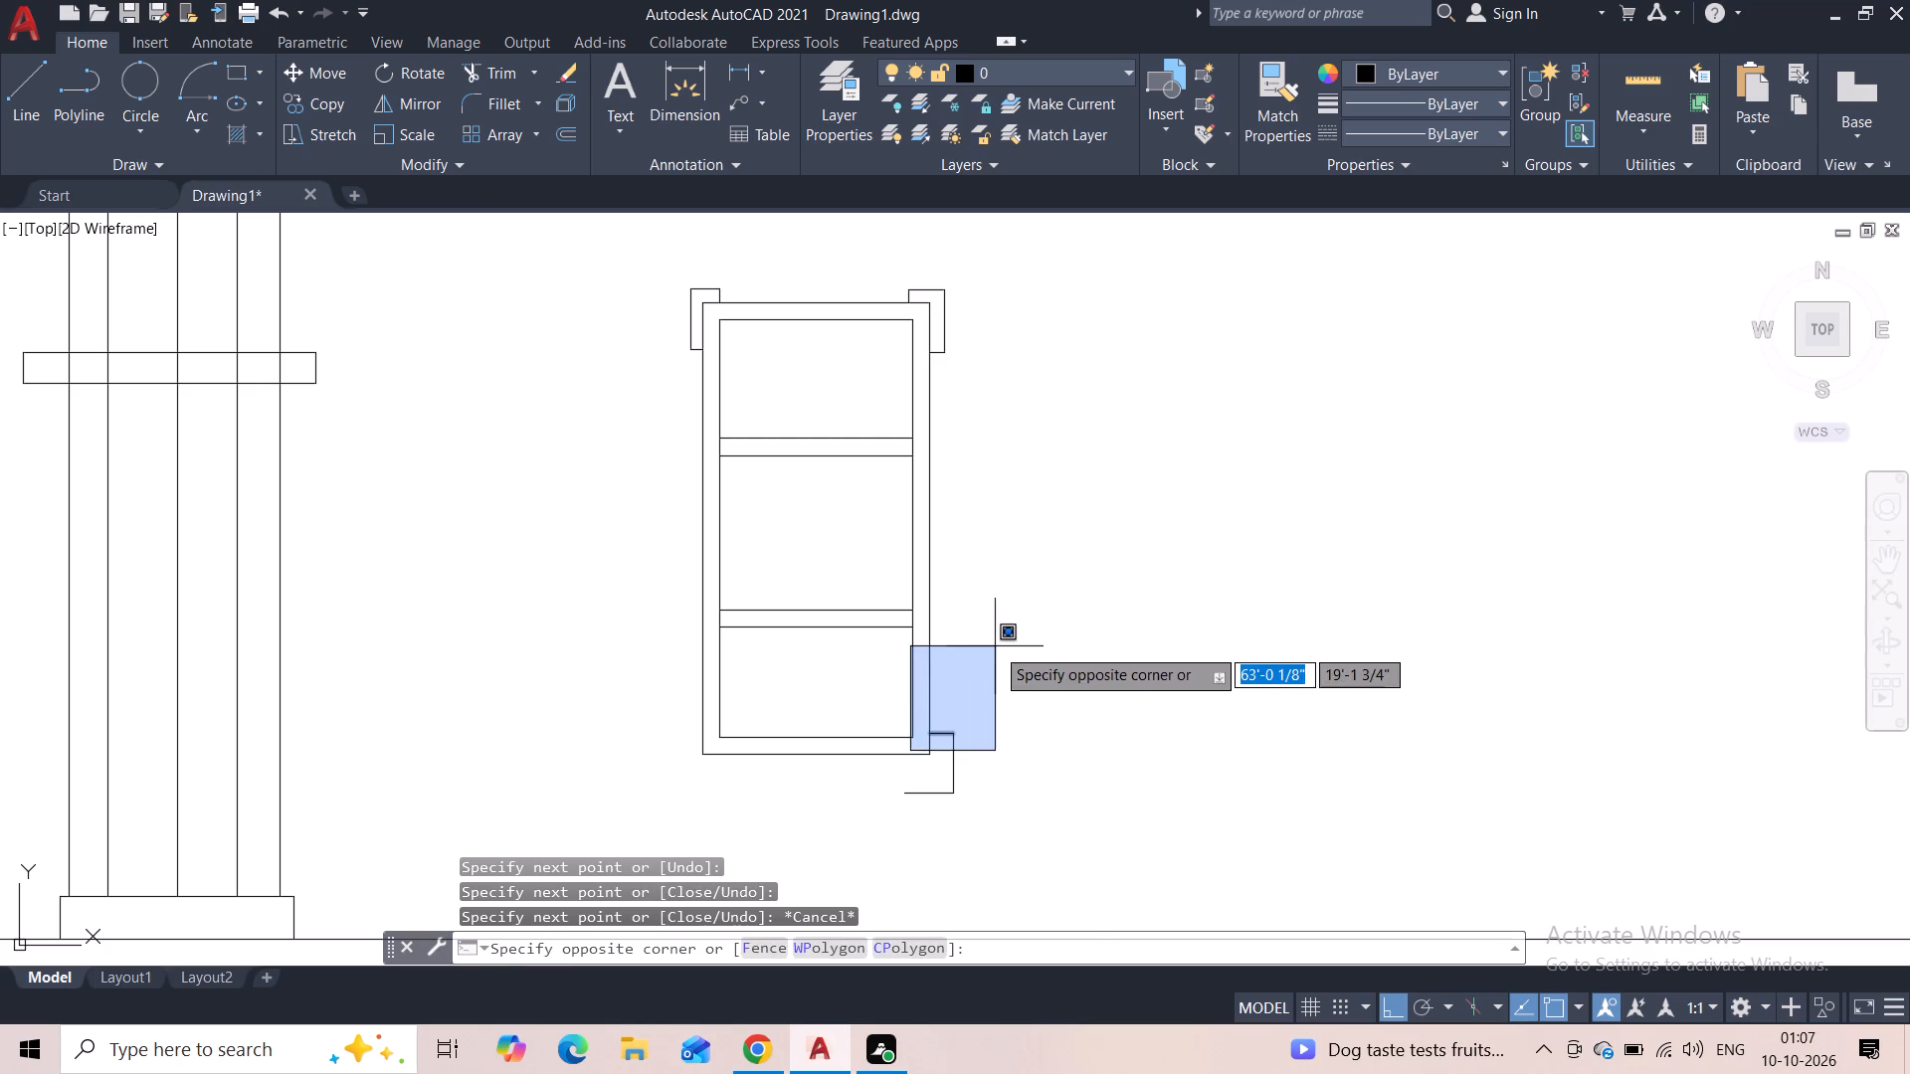
pyautogui.press('Escape')
pyautogui.click(19, 111)
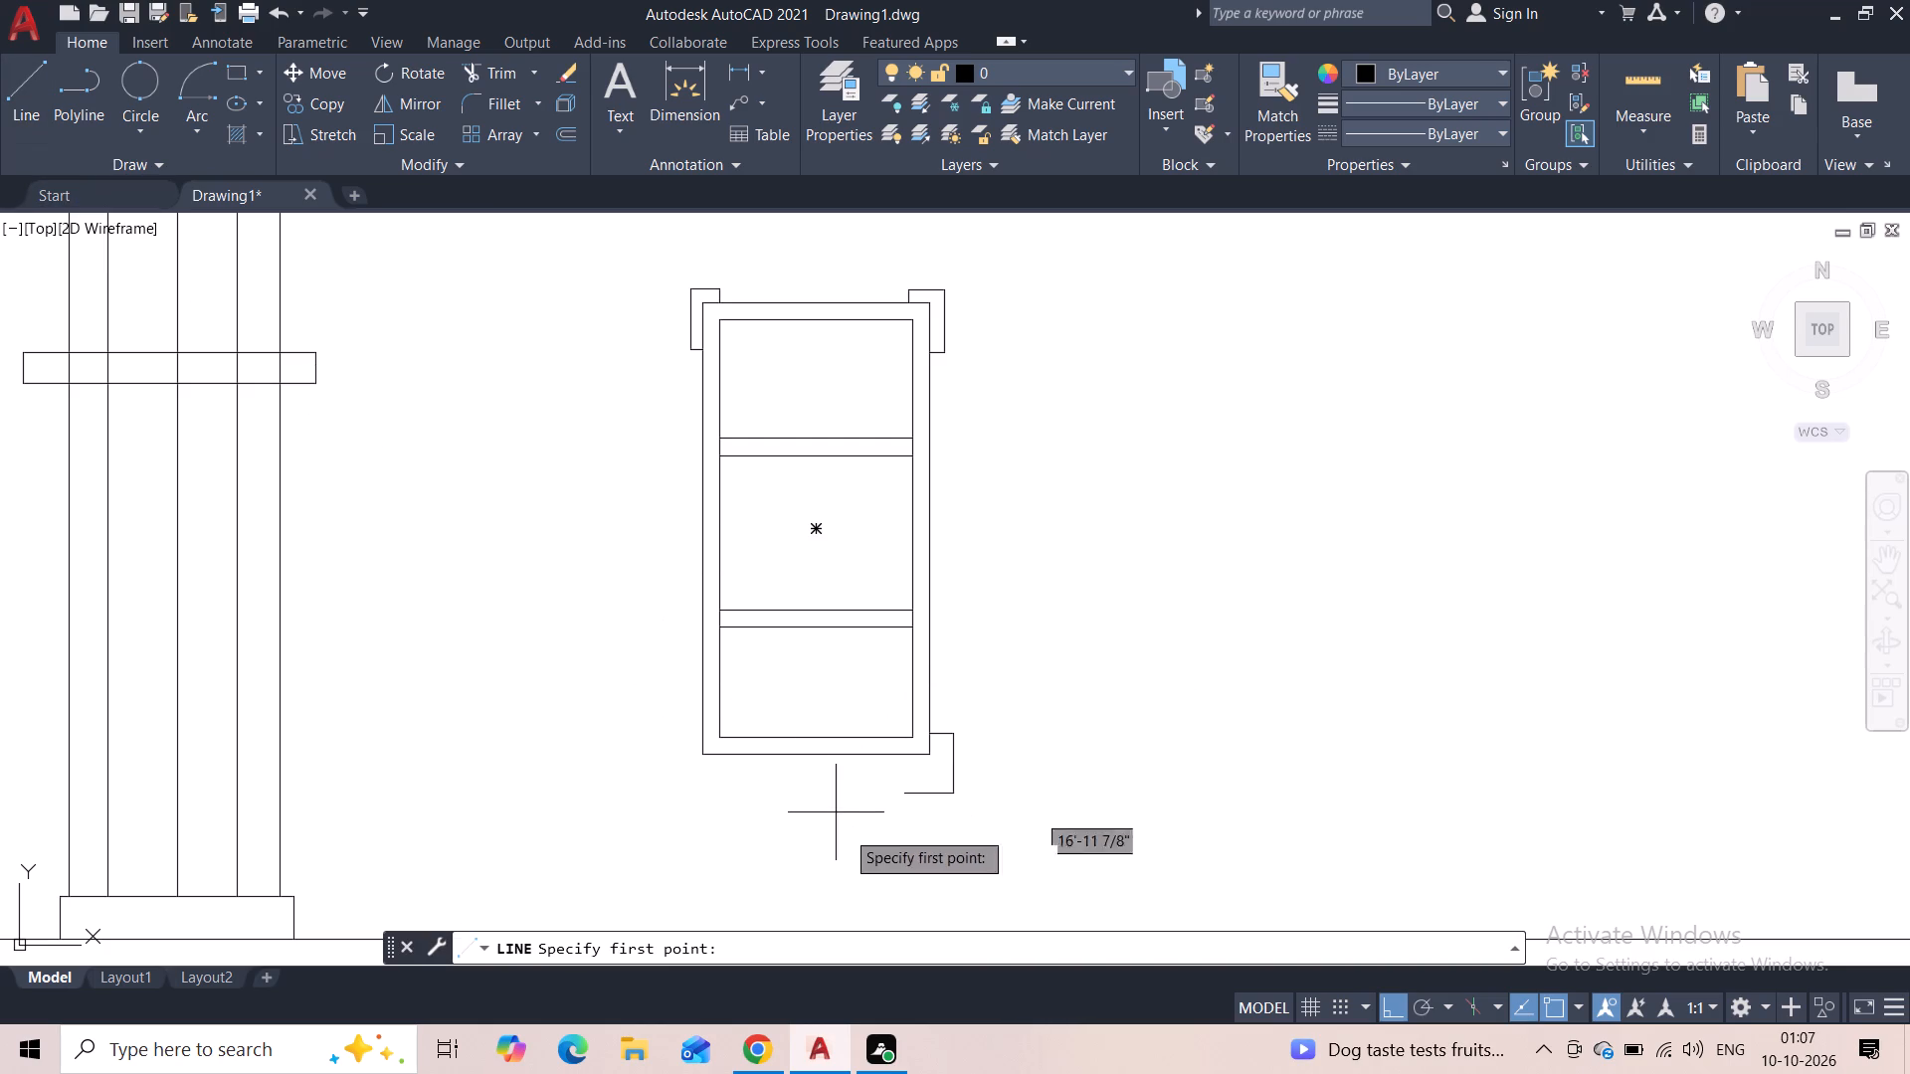
pyautogui.moveTo(853, 845); pyautogui.dragTo(826, 775, button='middle')
pyautogui.scroll(3, 861, 737)
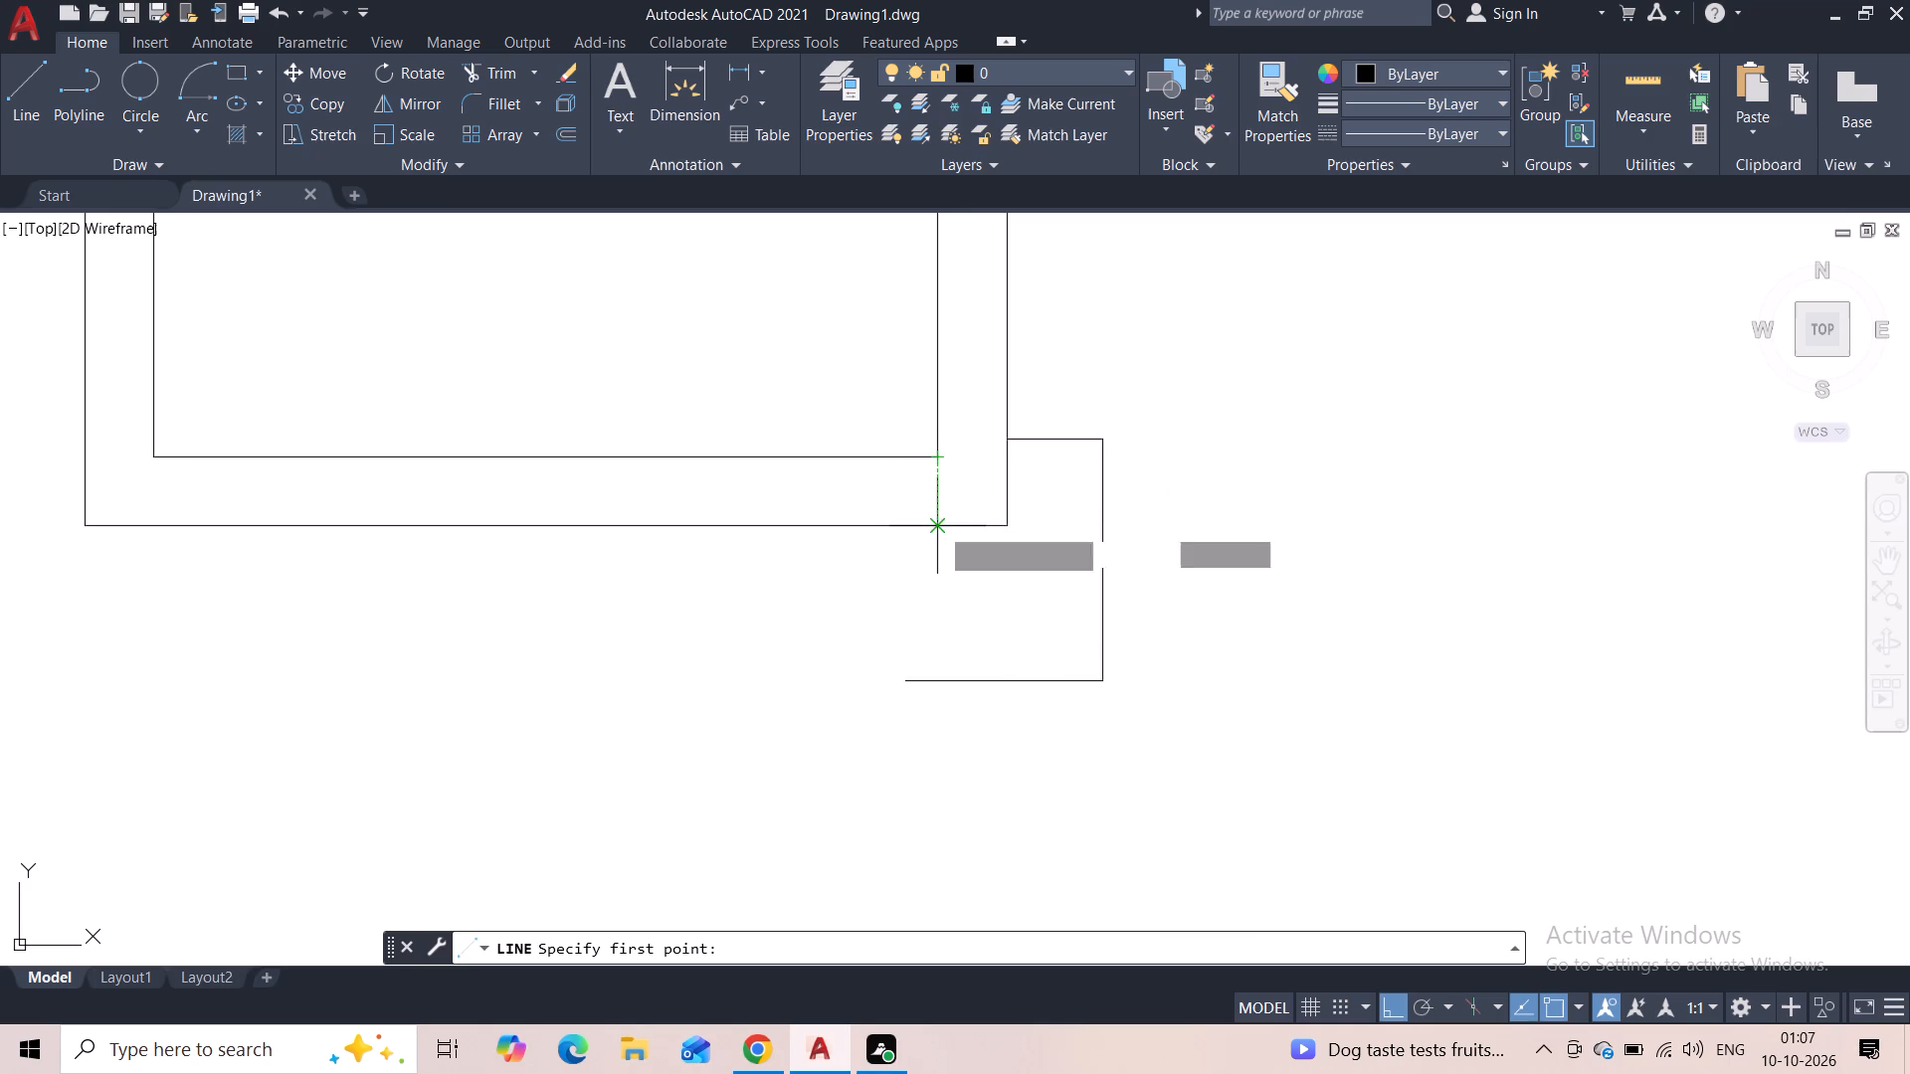
pyautogui.click(939, 529)
pyautogui.click(943, 670)
pyautogui.press('Escape')
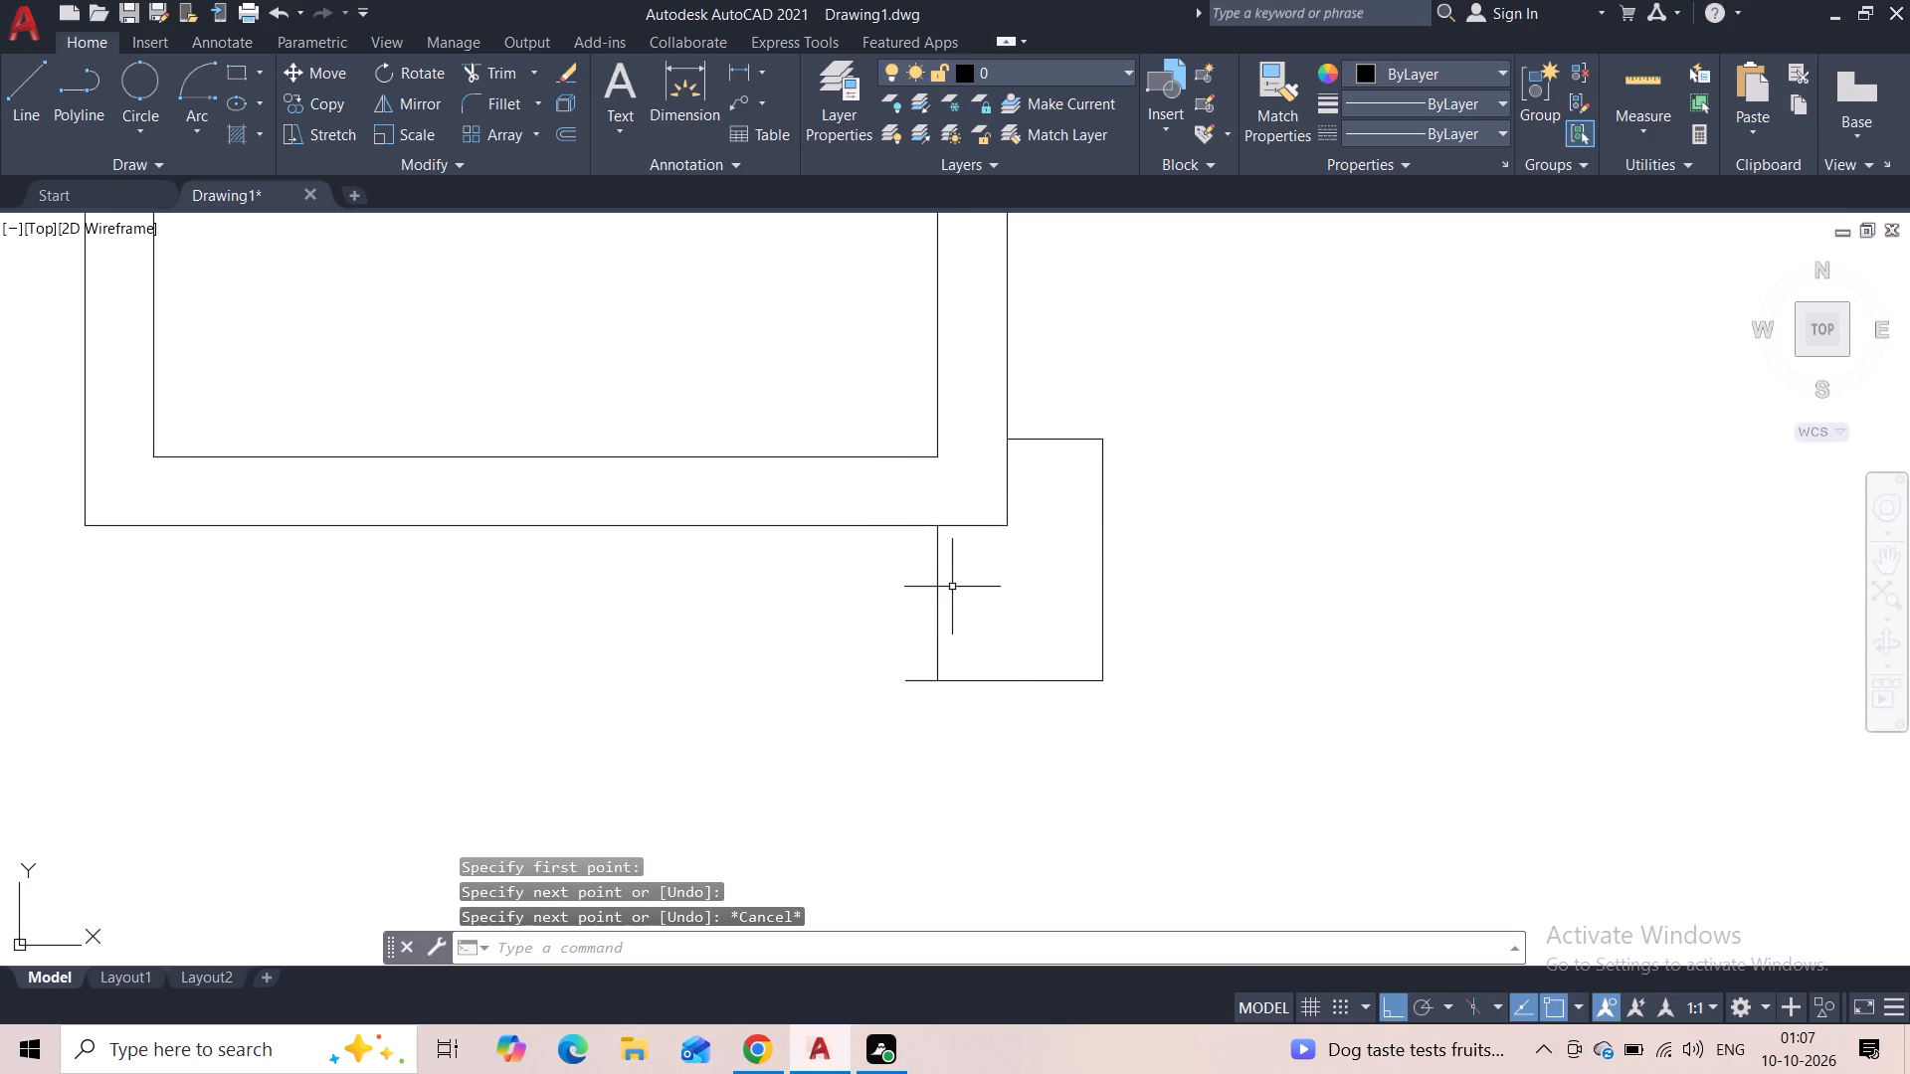
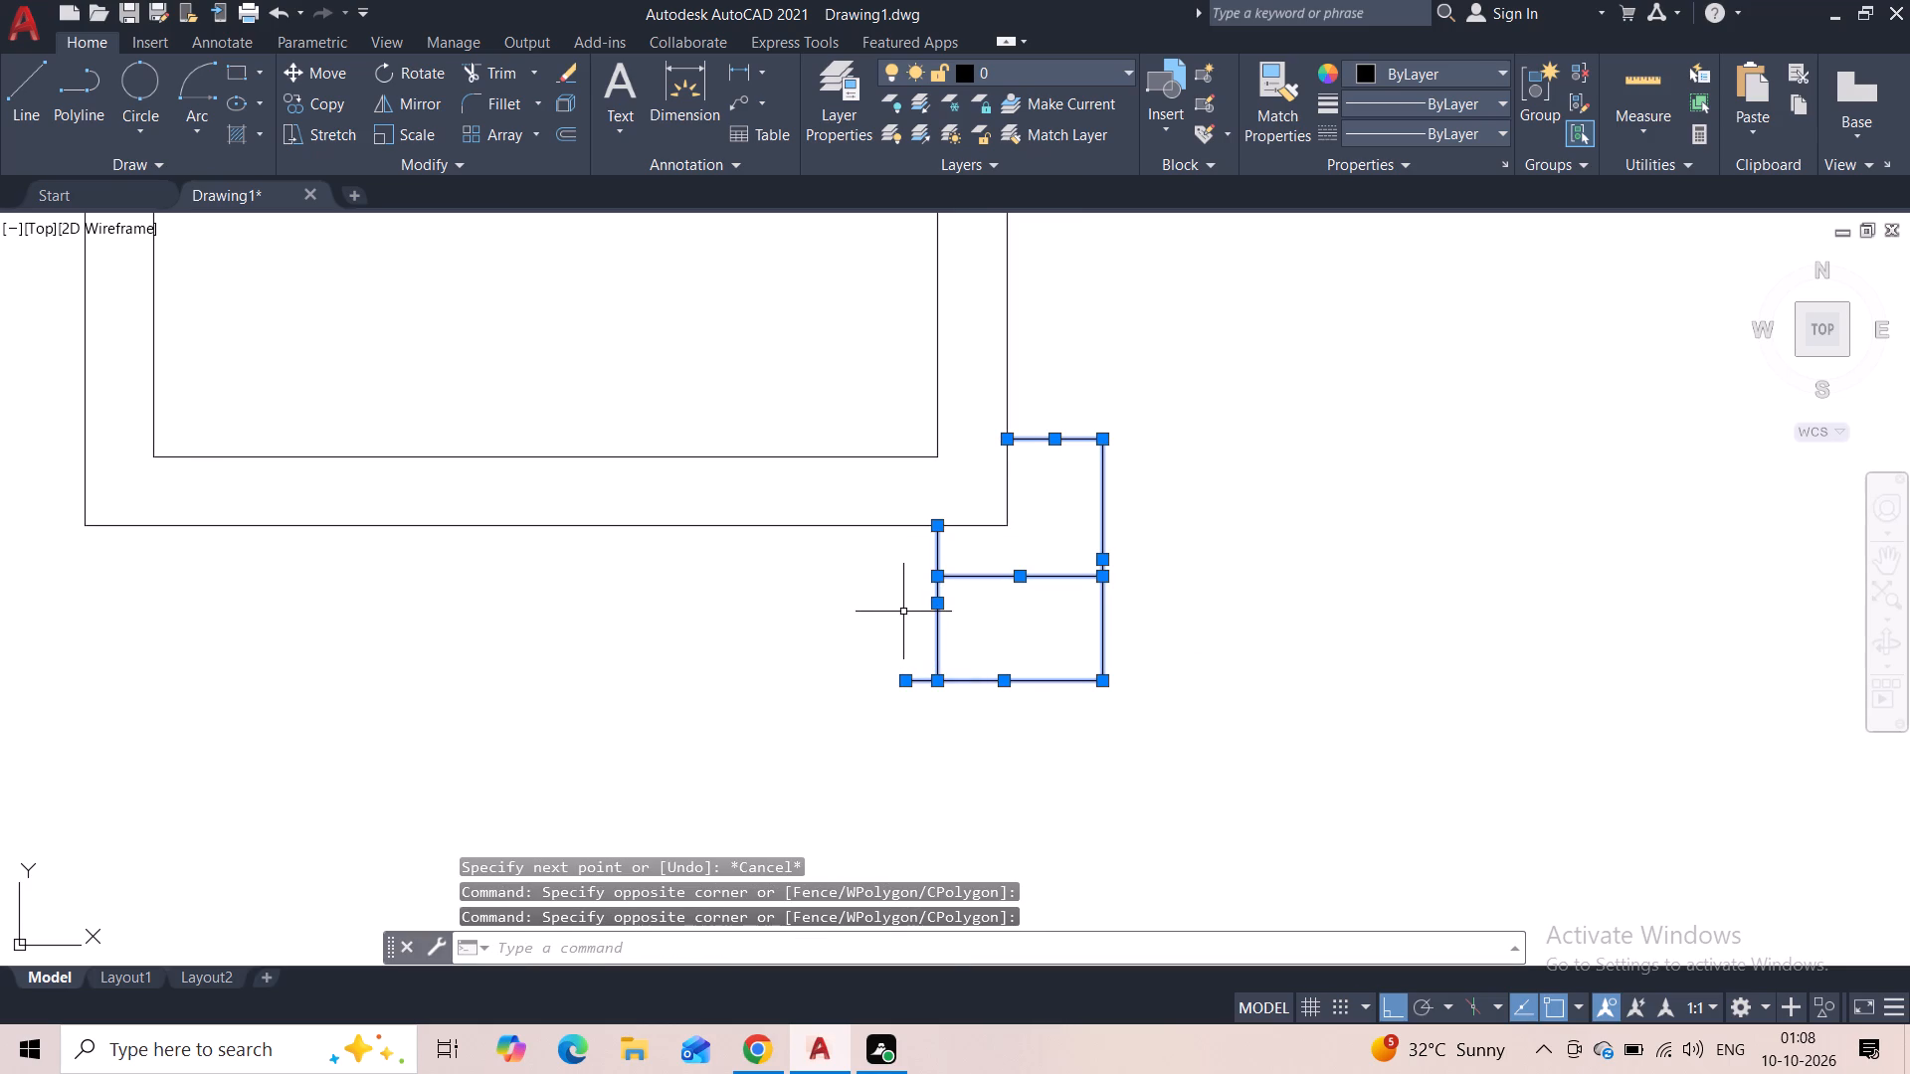
# Delete the selected trim lines at the window frame's lower right corner.
pyautogui.press('Delete')
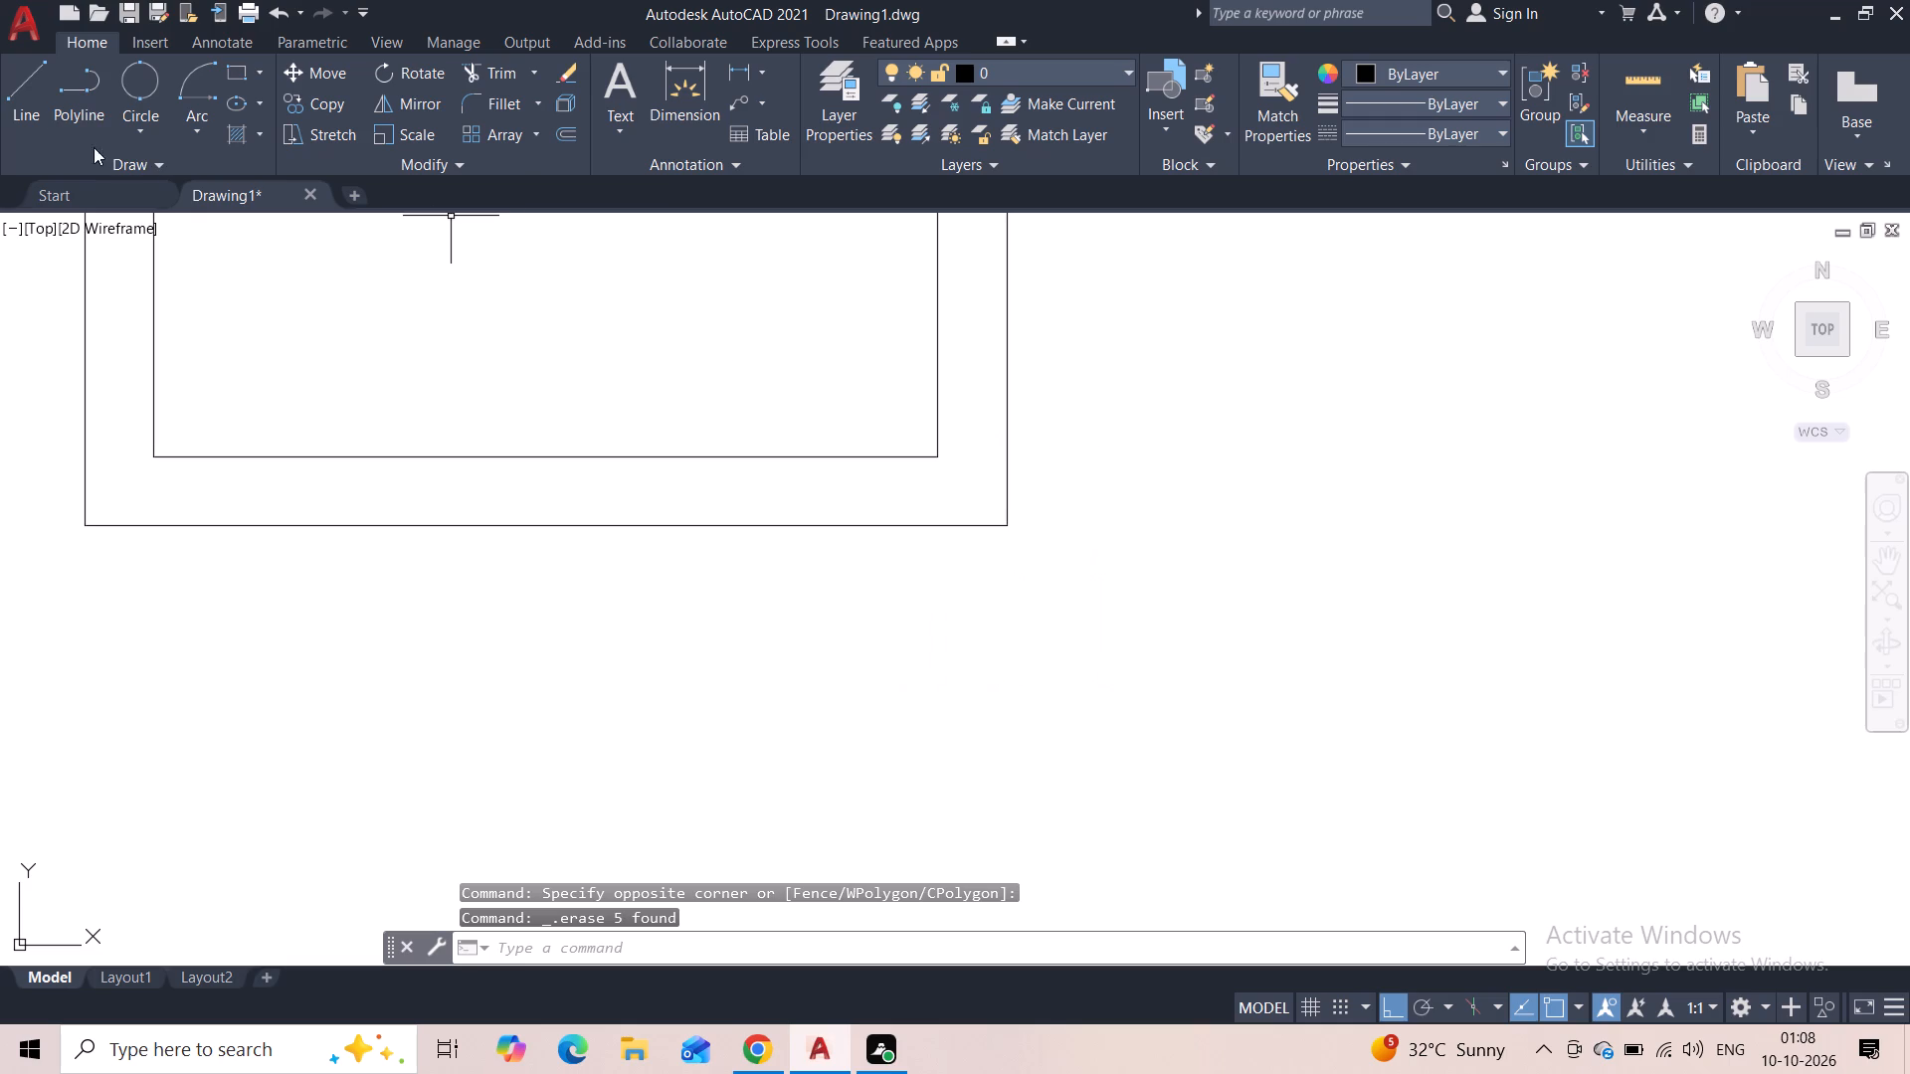
# Redraw the lower right trim outline from the frame's bottom edge, in line with the inner frame, around the corner to its right edge.
pyautogui.click(37, 112)
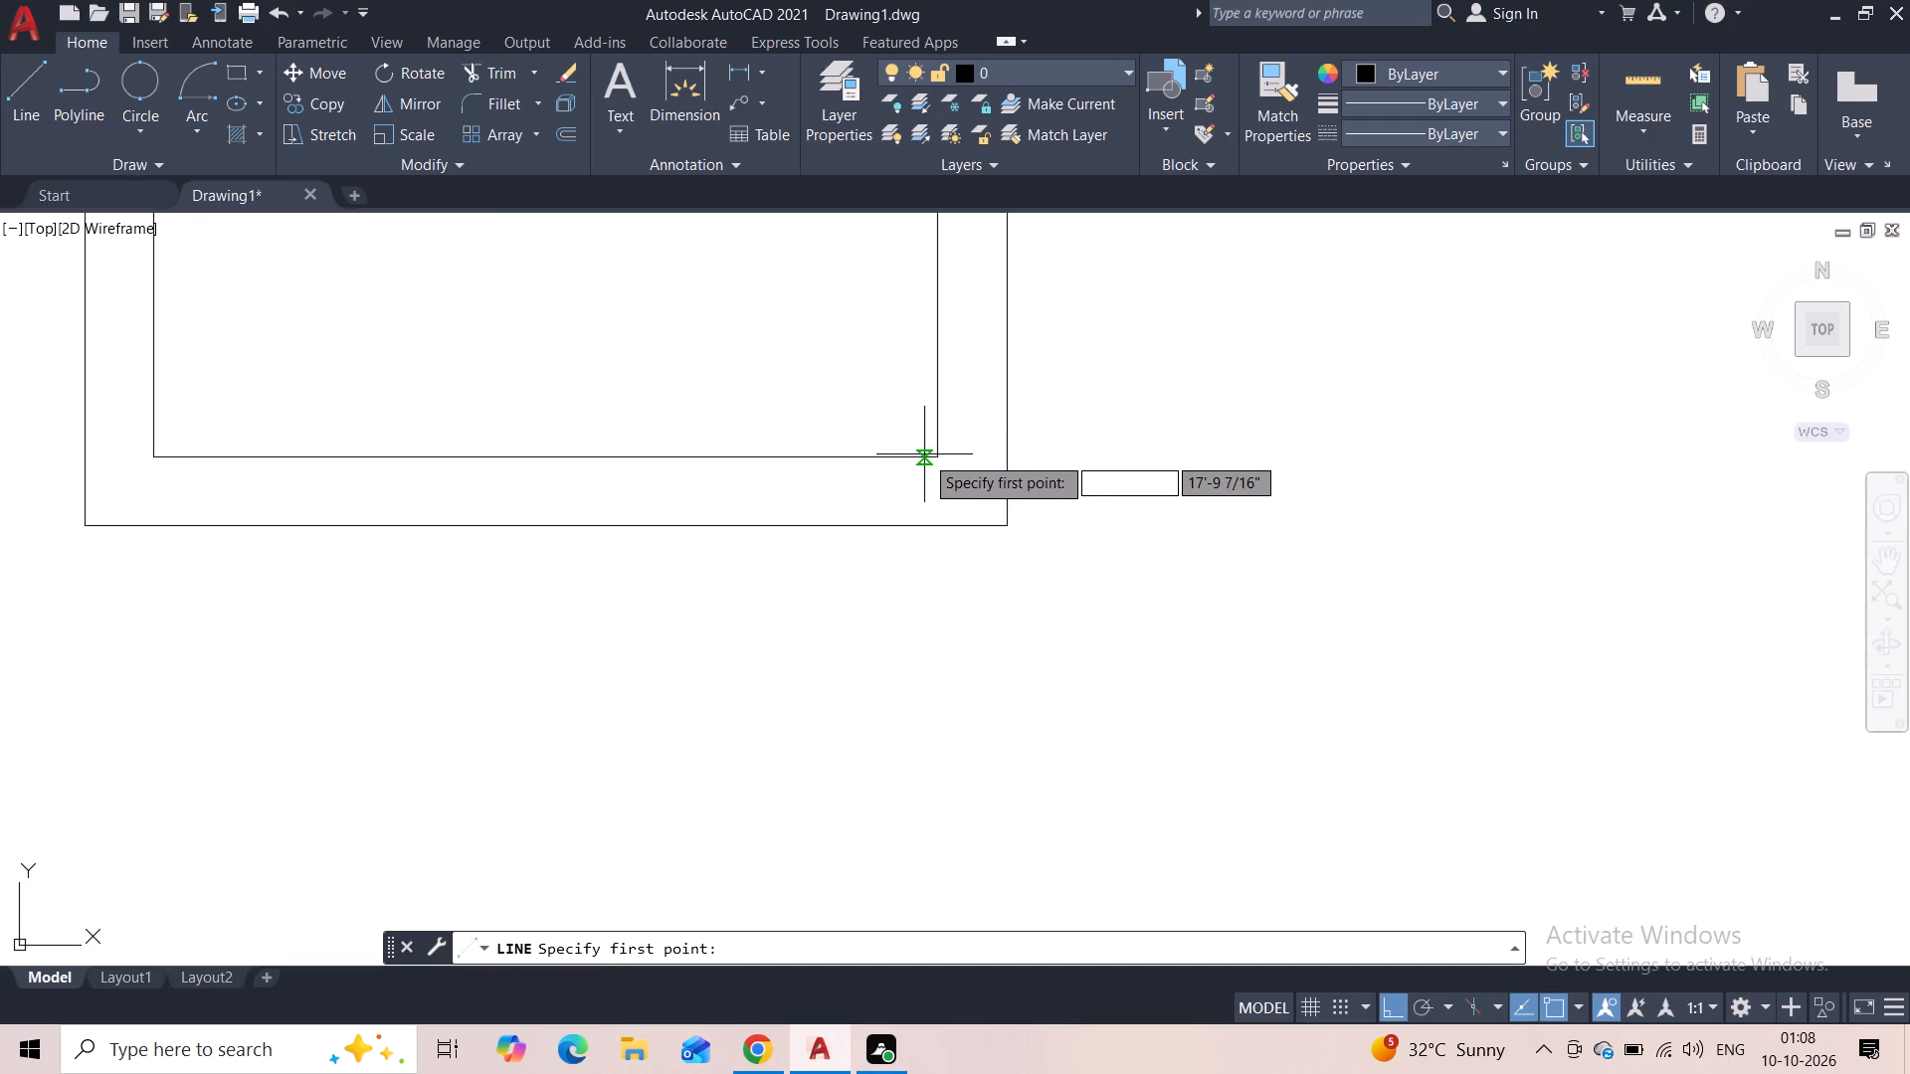
pyautogui.click(937, 523)
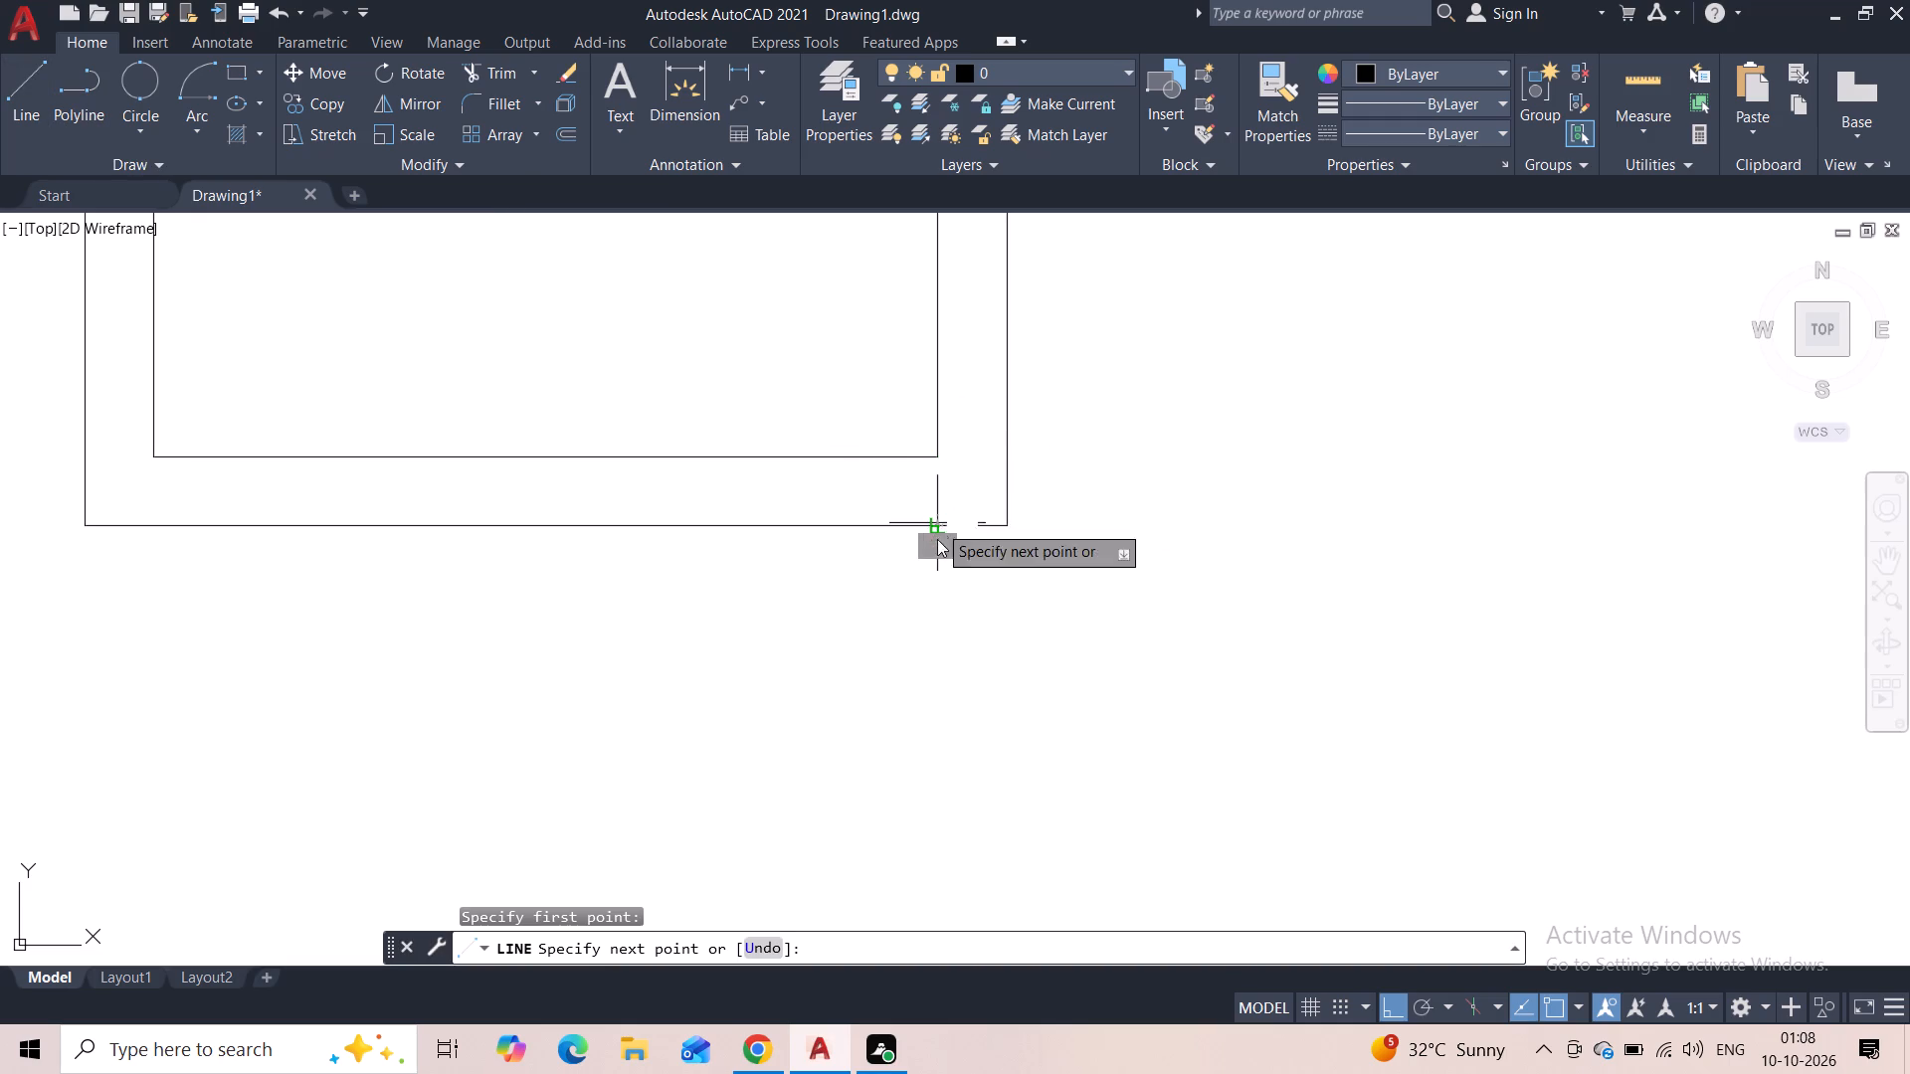
pyautogui.click(936, 578)
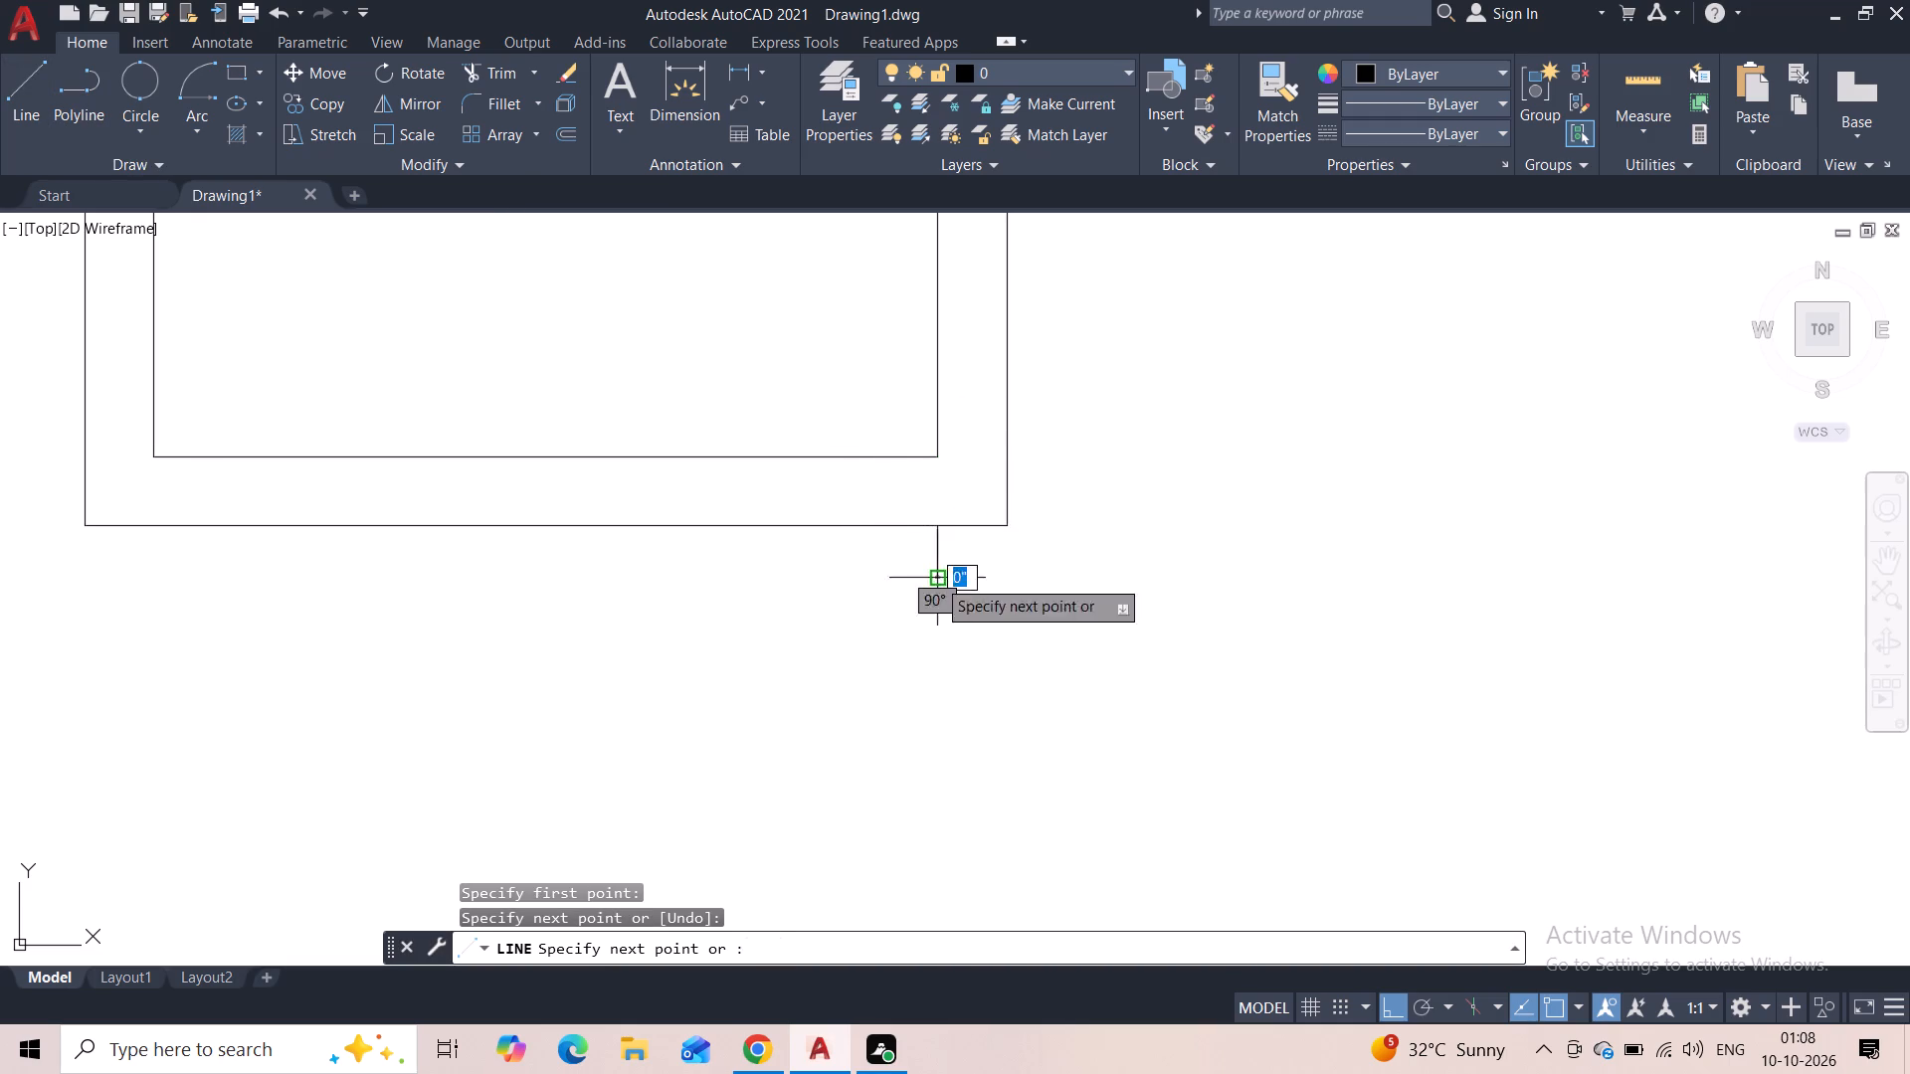
pyautogui.click(1109, 571)
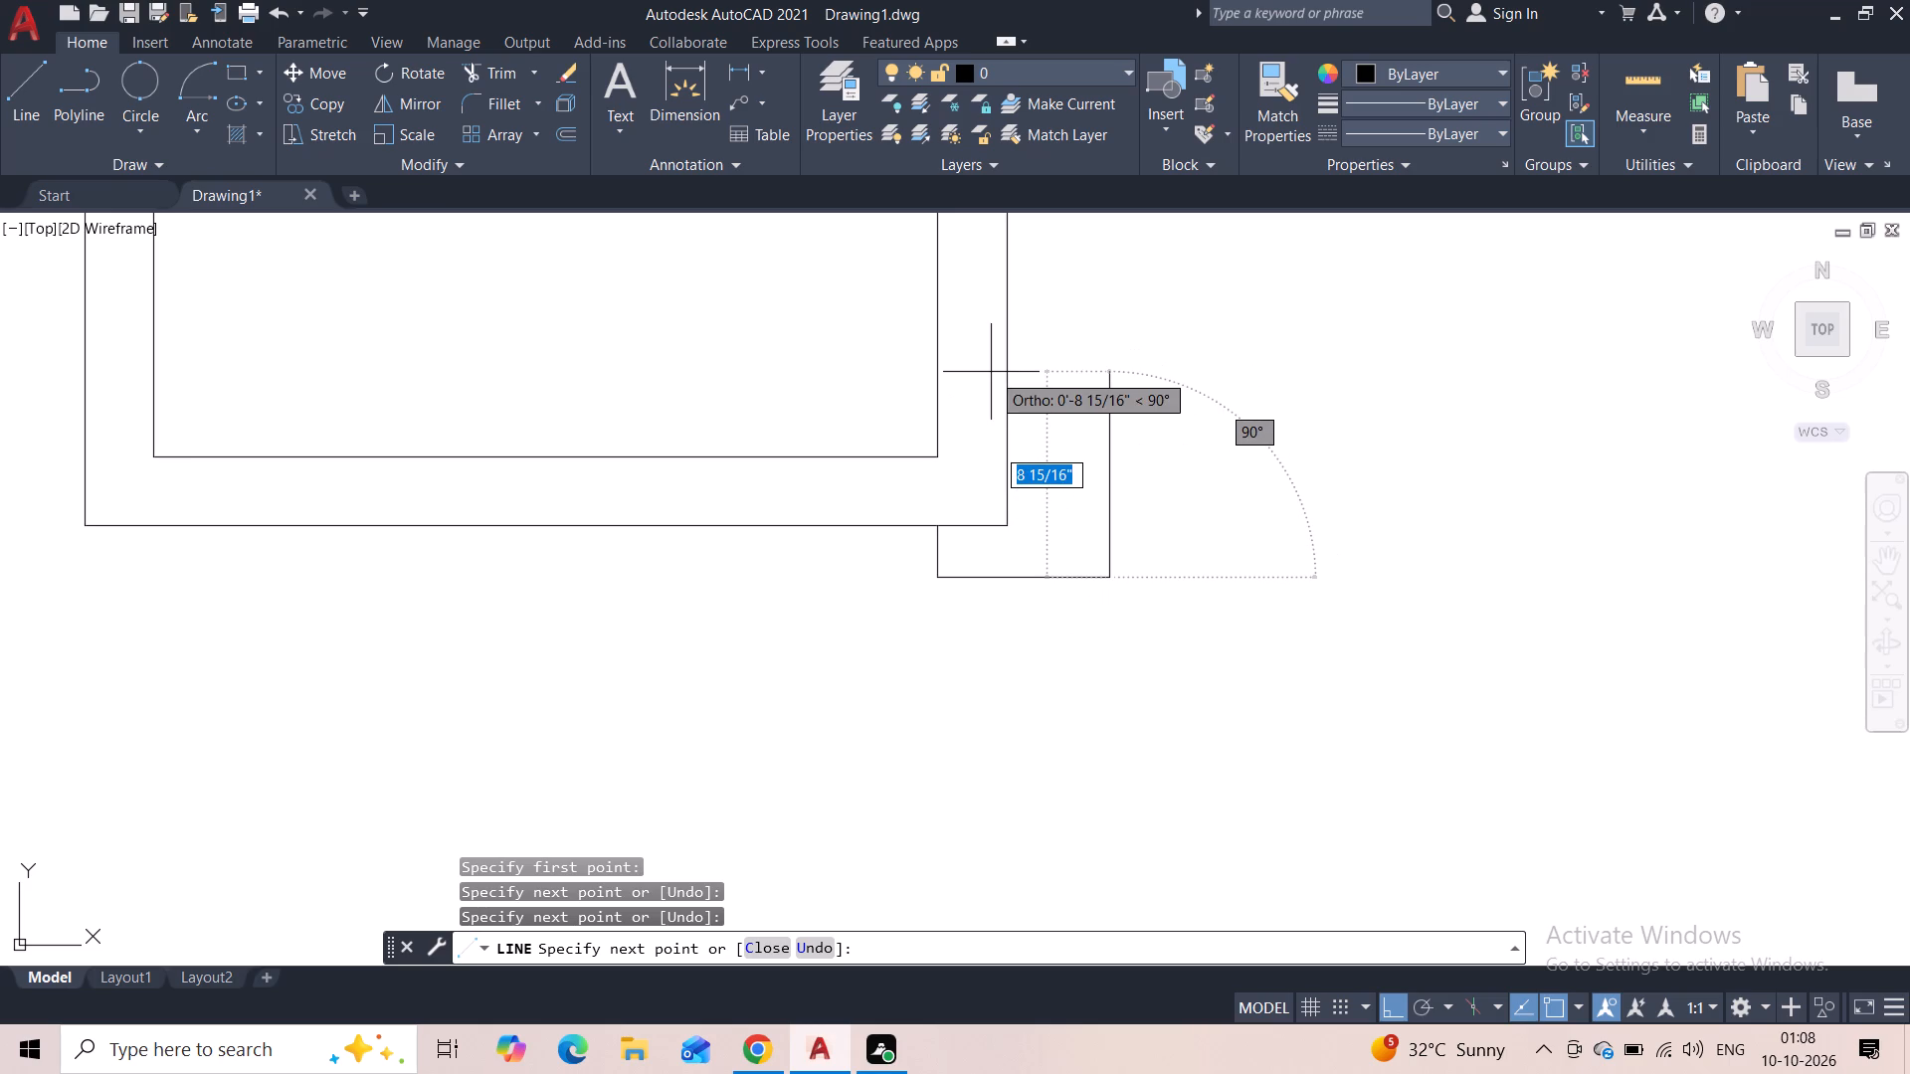
pyautogui.press('Escape')
pyautogui.click(39, 99)
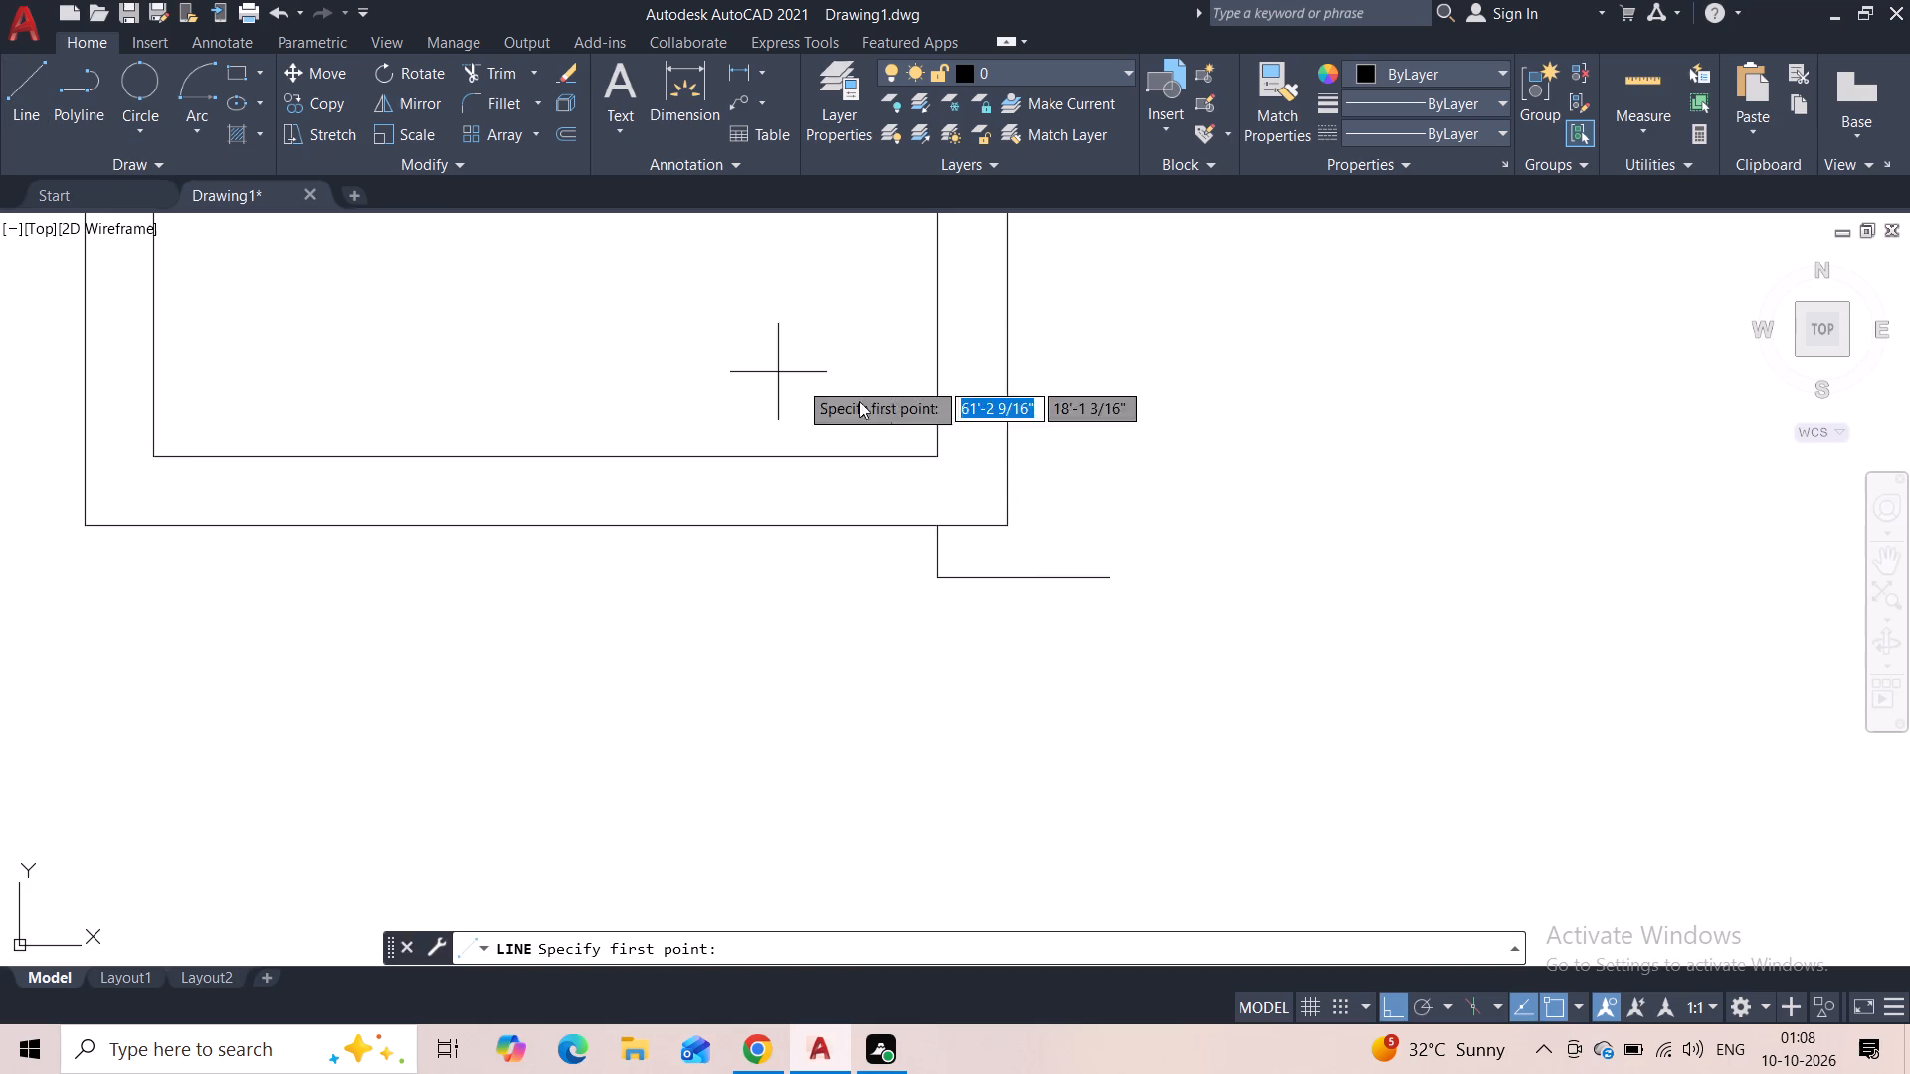
pyautogui.click(1050, 571)
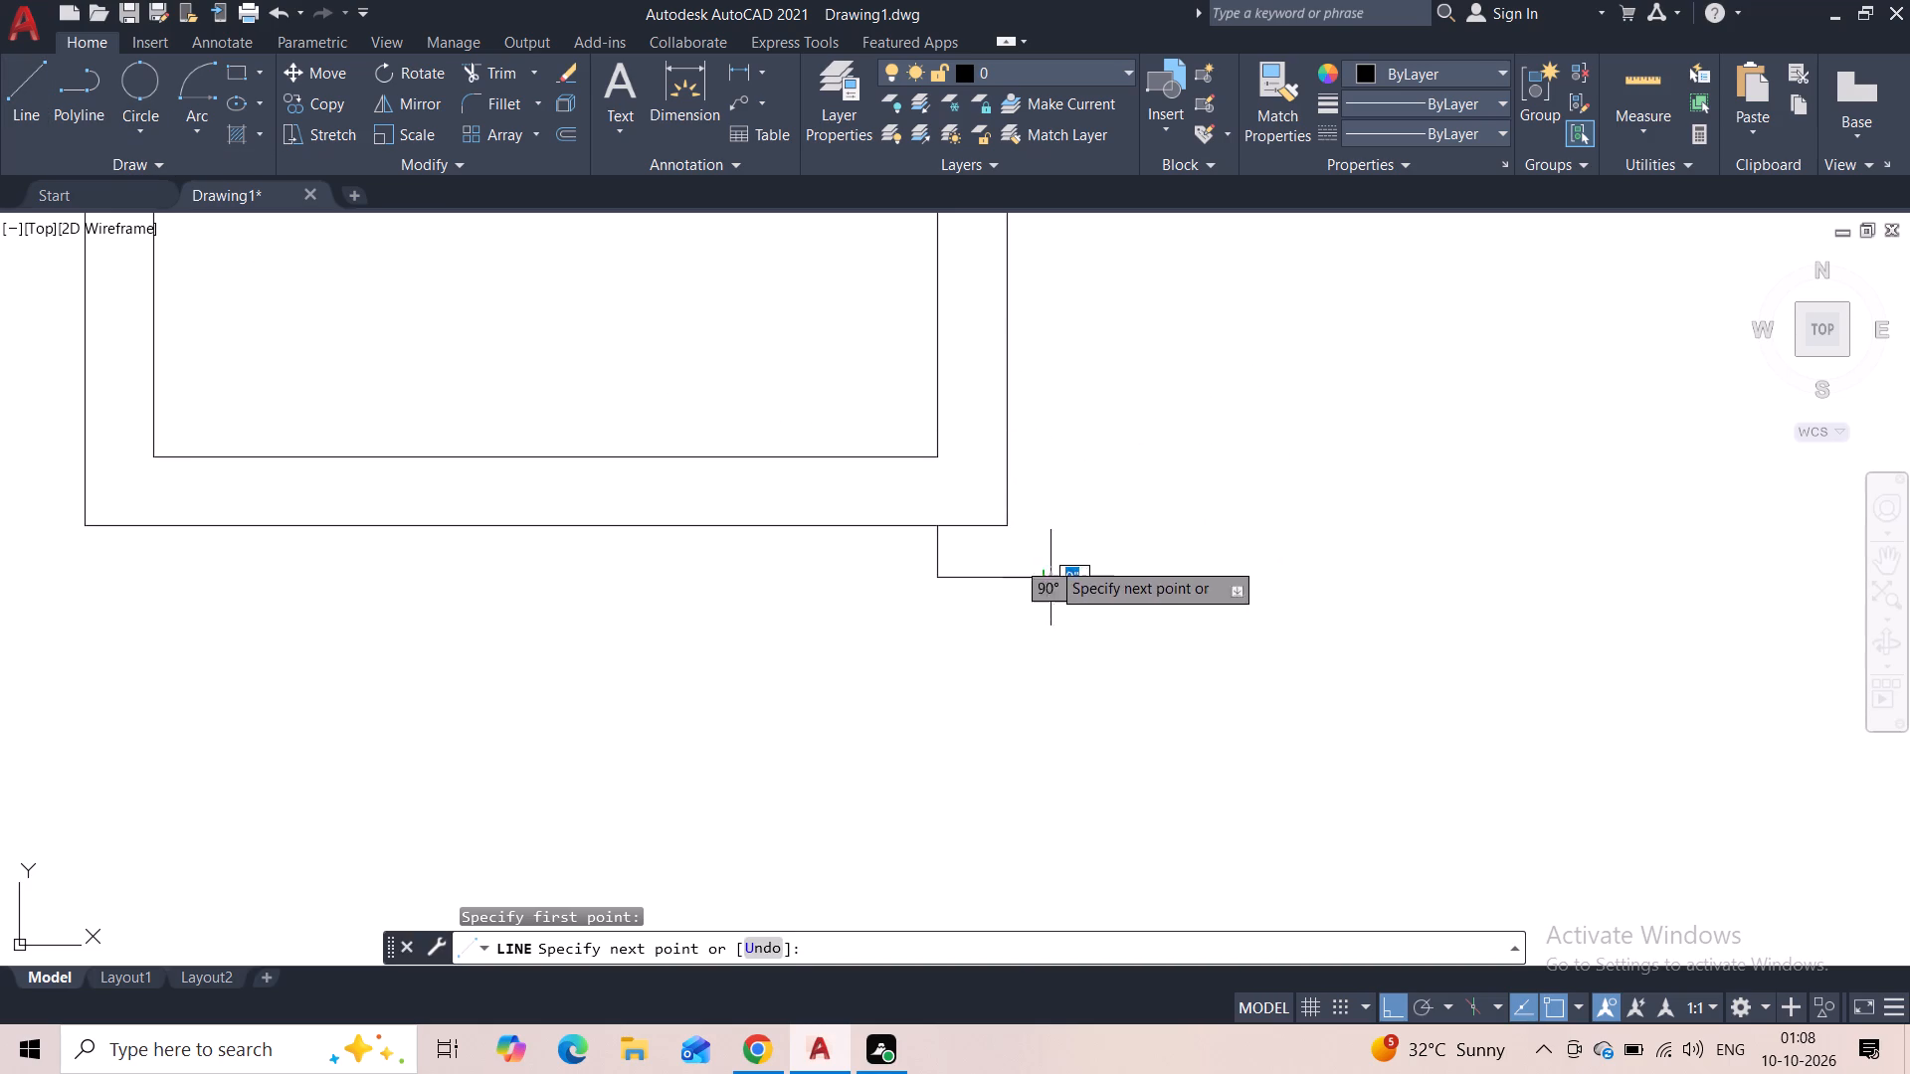
pyautogui.click(1035, 383)
pyautogui.click(1009, 384)
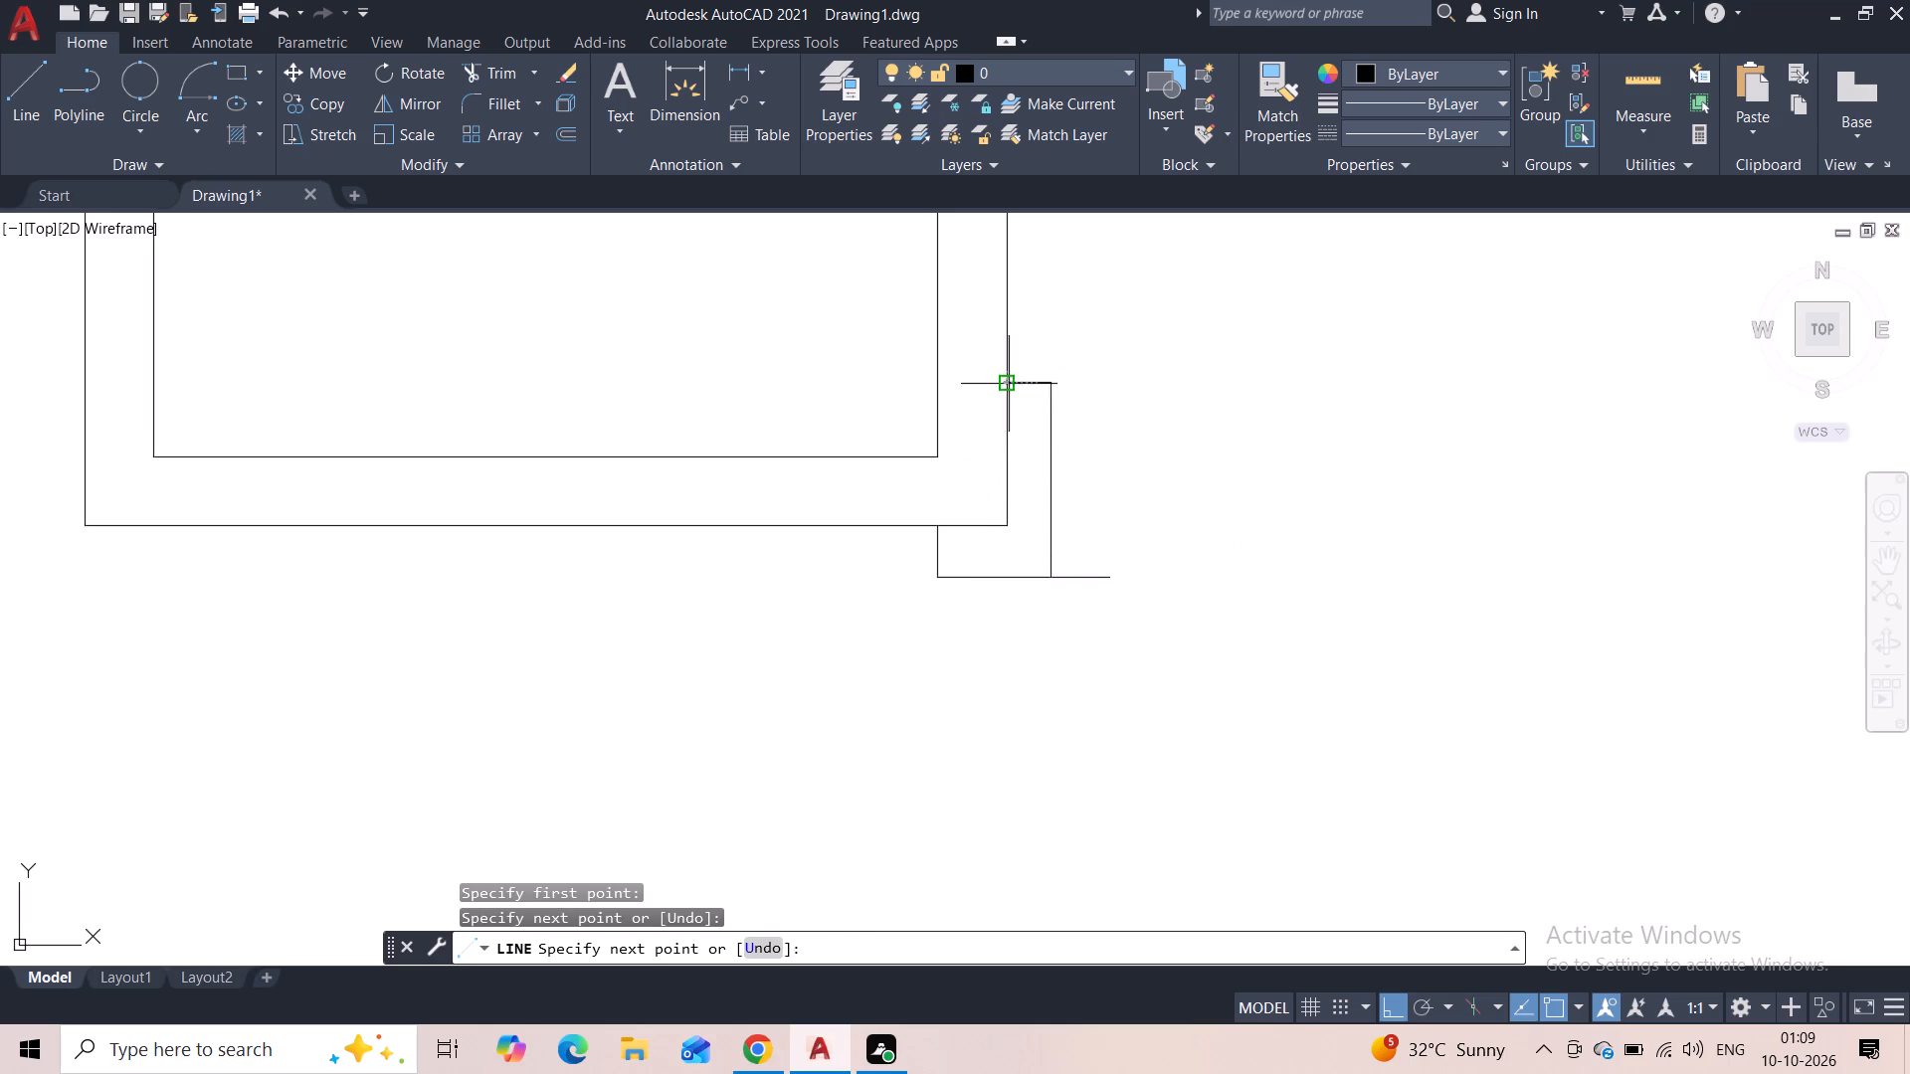
pyautogui.press('Escape')
# Trim off the end of the bottom line that overshoots the lower right trim outline.
pyautogui.click(477, 76)
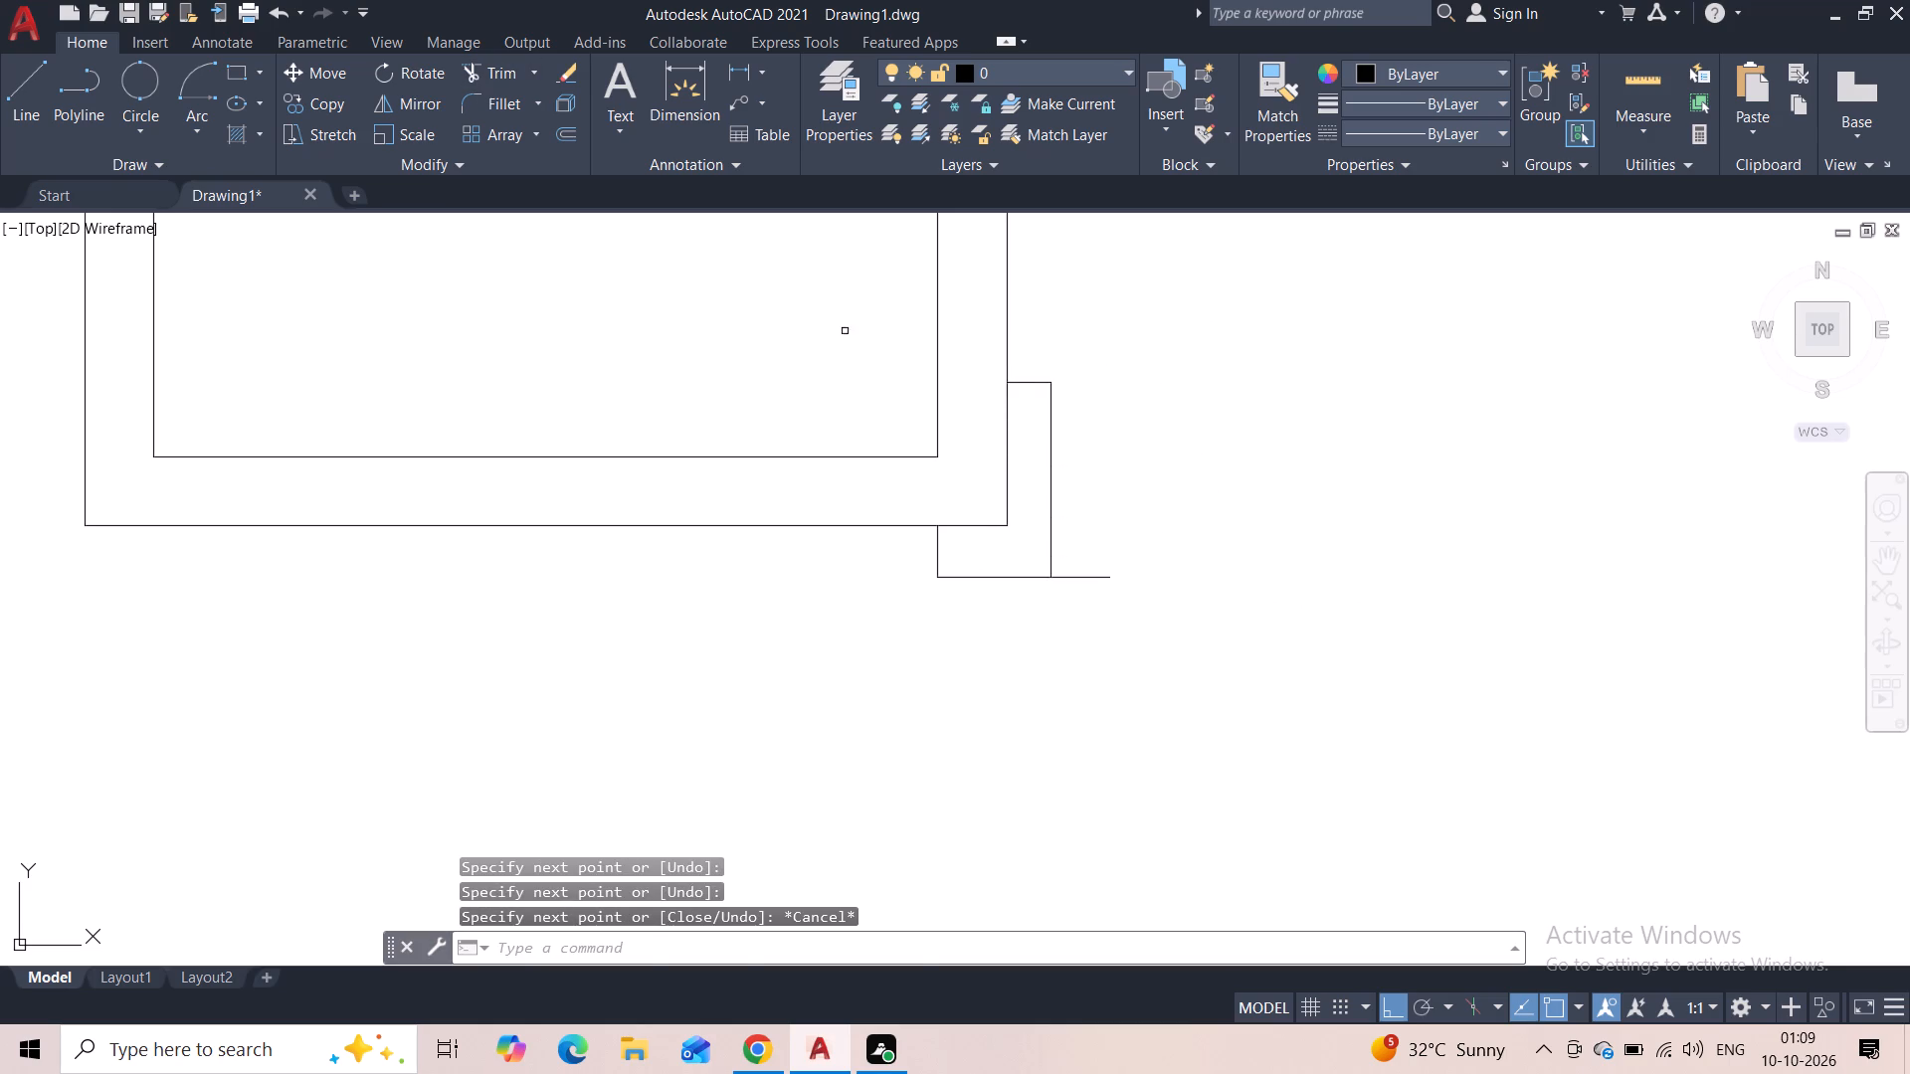
pyautogui.moveTo(1119, 535); pyautogui.dragTo(1090, 607)
pyautogui.press('Escape')
# Draw a matching trim outline around the window frame's lower left corner, from the left edge around to the bottom edge below the inner frame.
pyautogui.scroll(-2, 1090, 607)
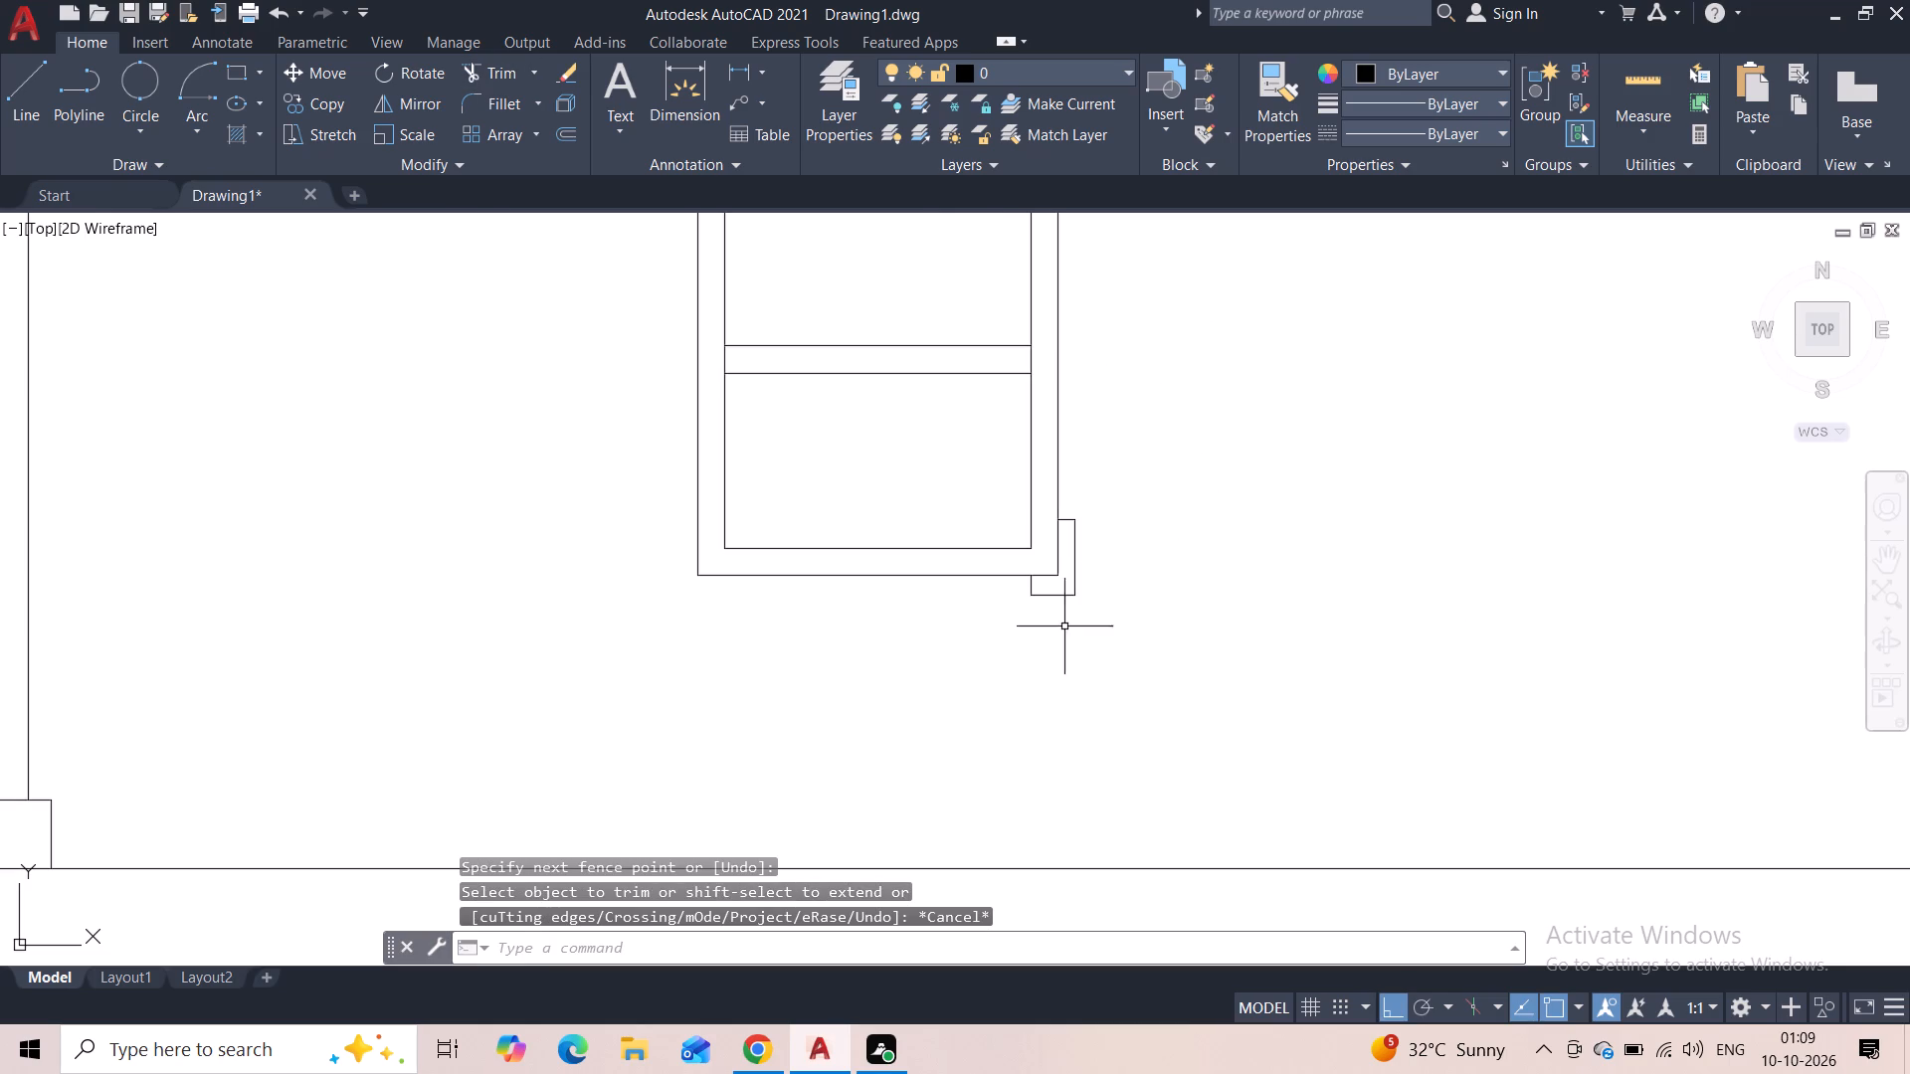
pyautogui.click(20, 101)
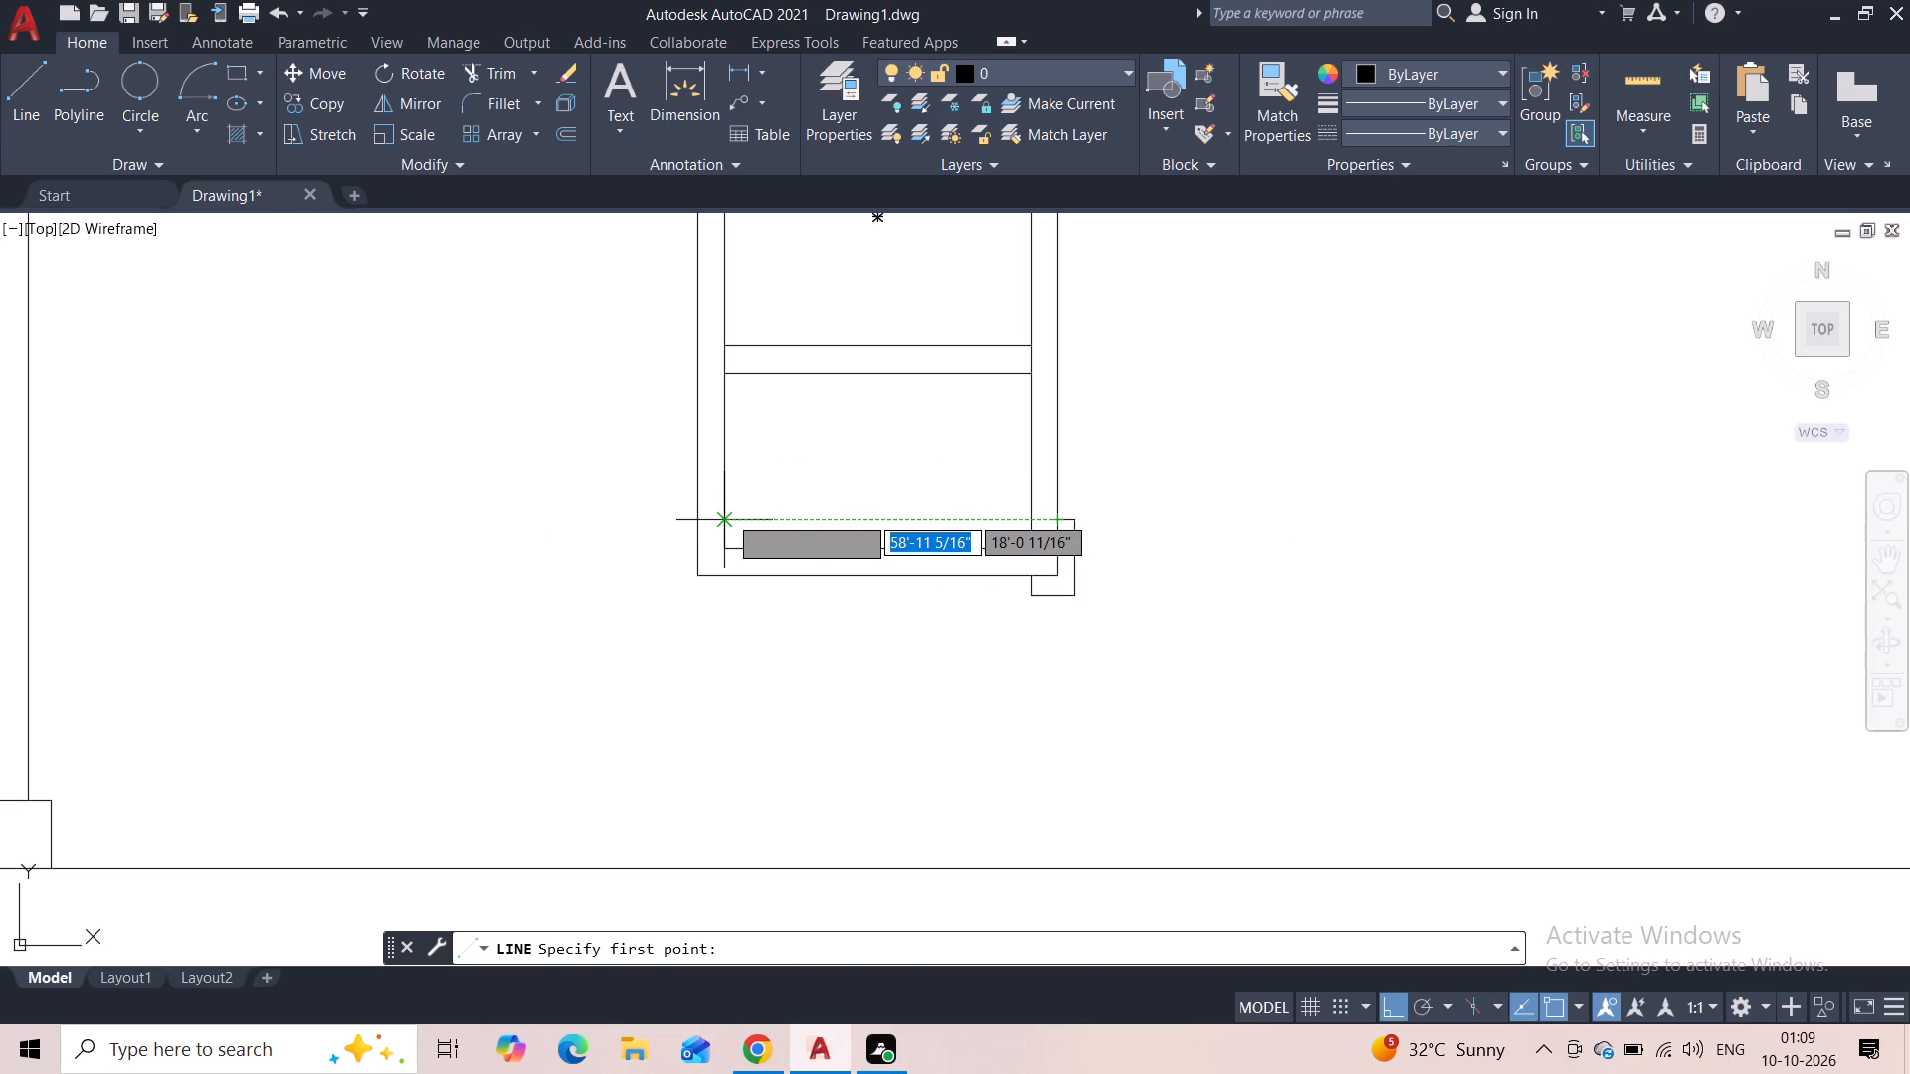
pyautogui.click(701, 514)
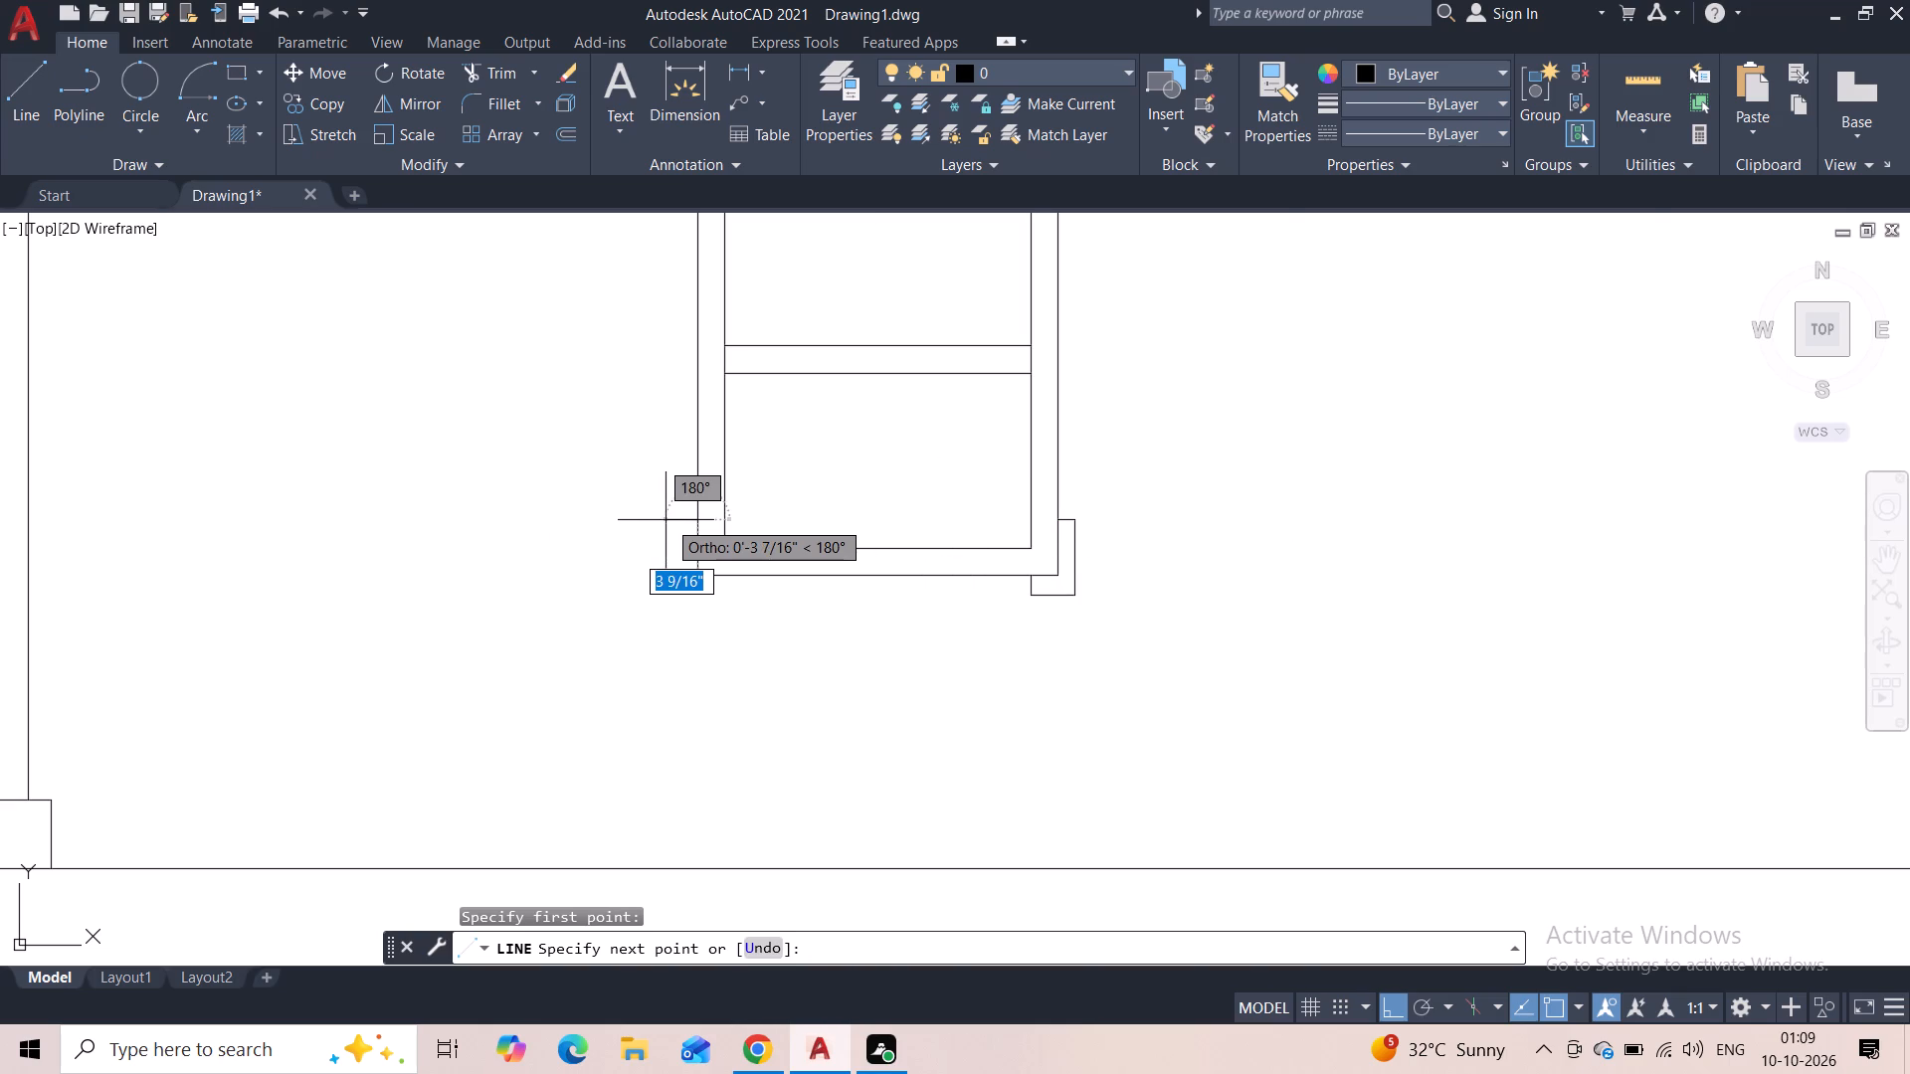
pyautogui.scroll(2, 666, 520)
pyautogui.click(688, 527)
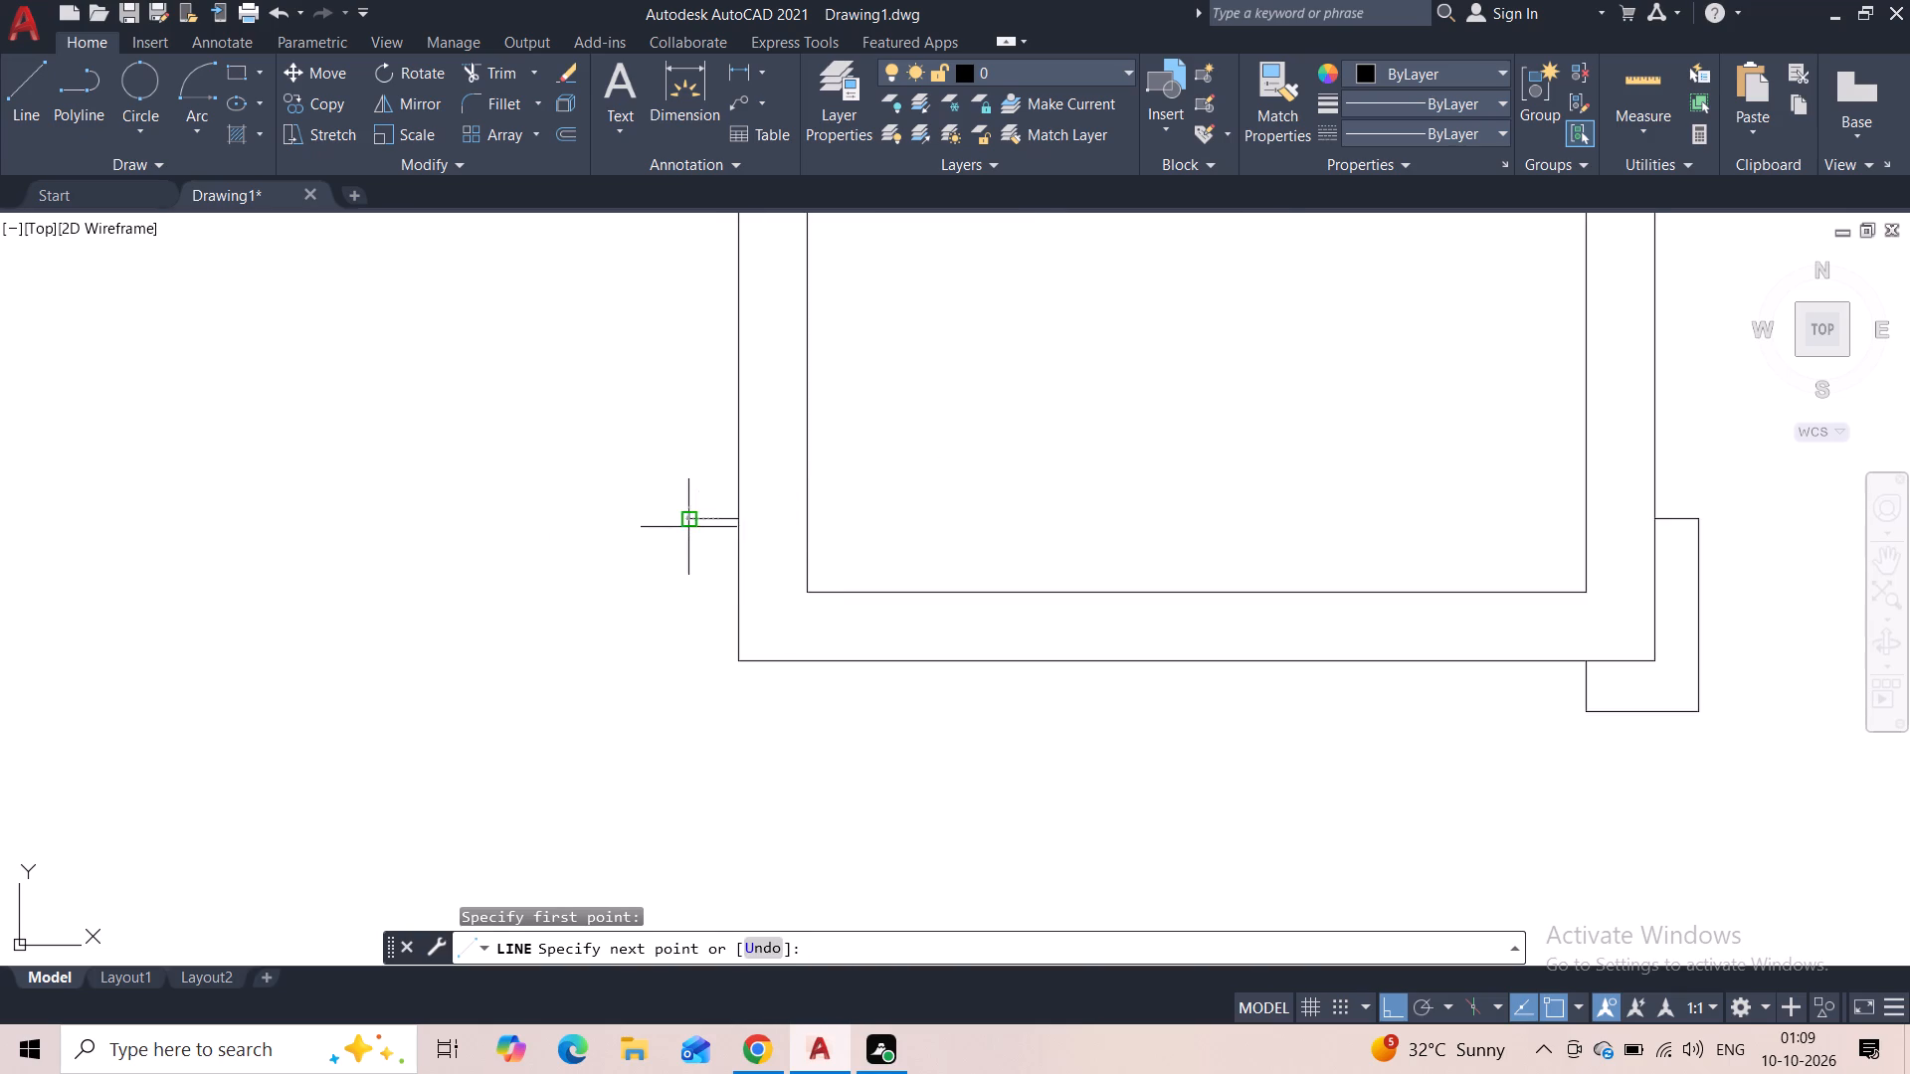
pyautogui.click(708, 715)
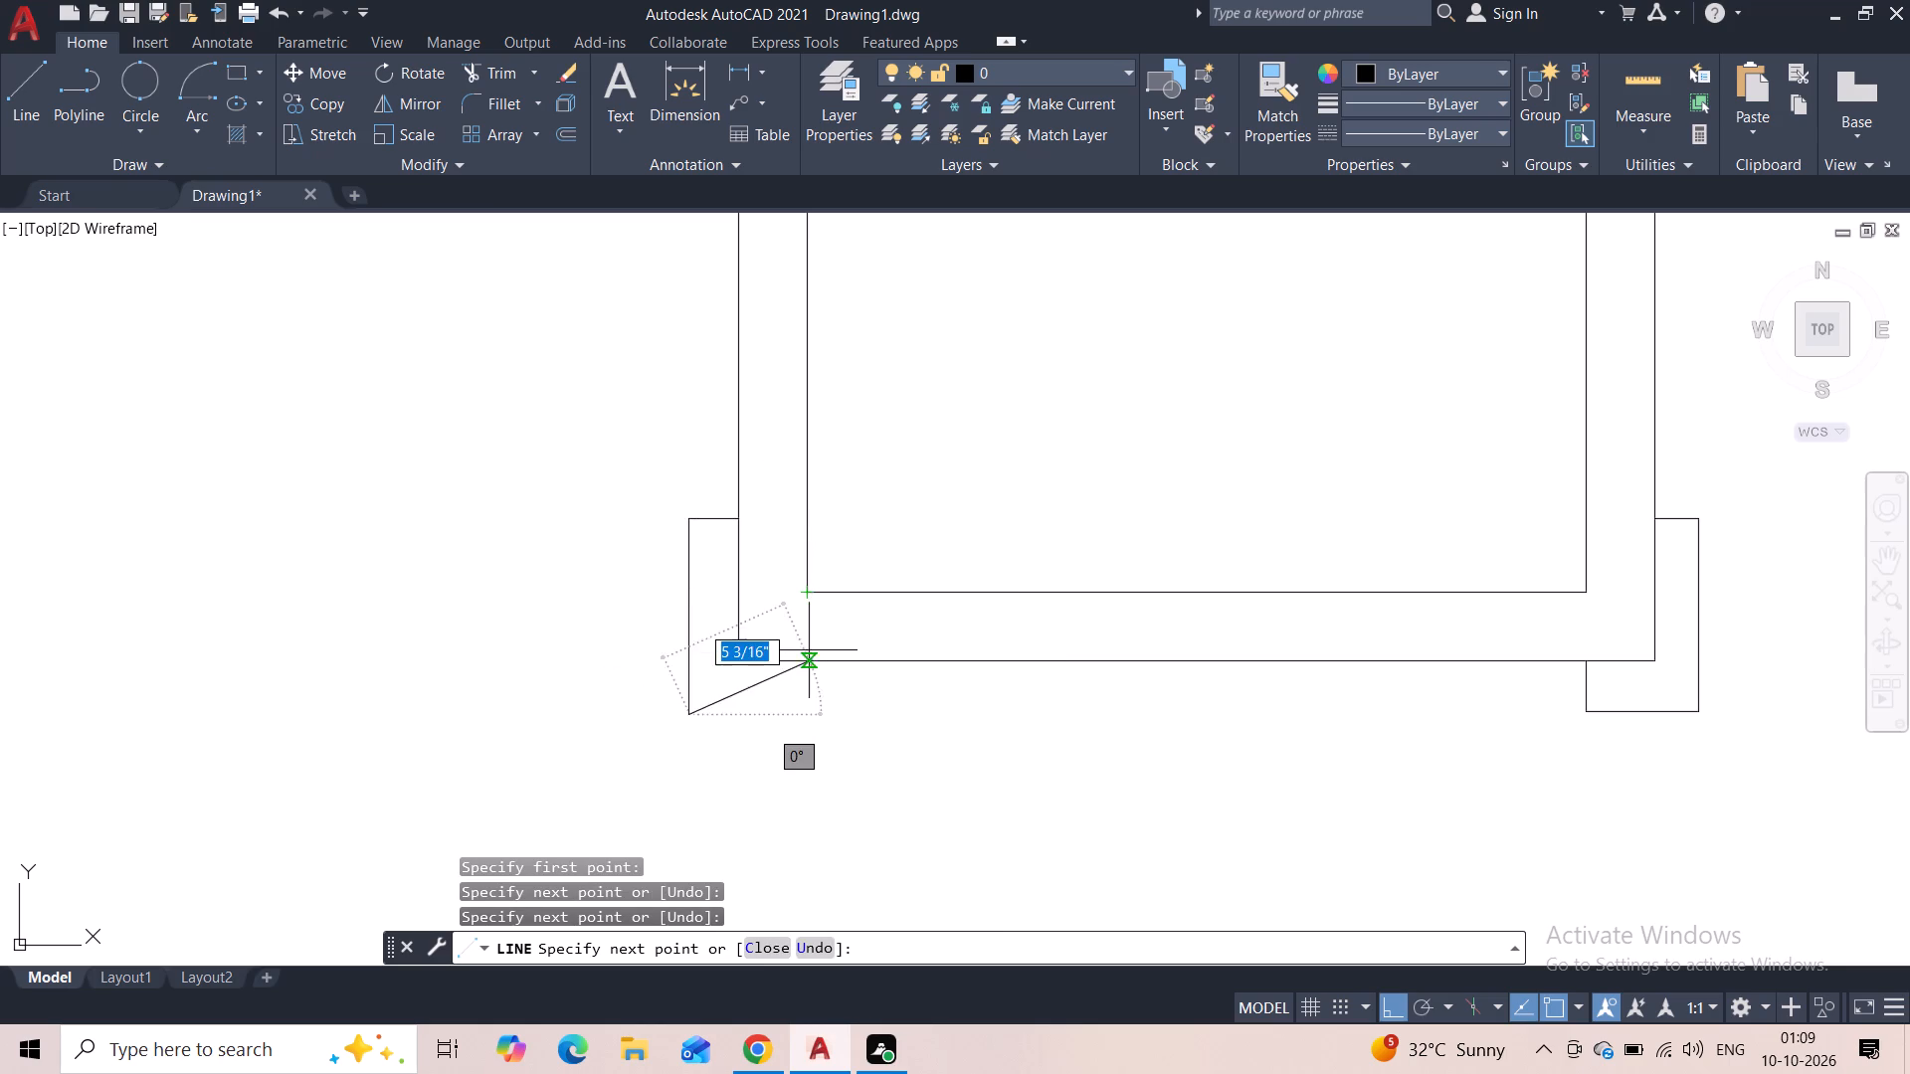
pyautogui.click(808, 714)
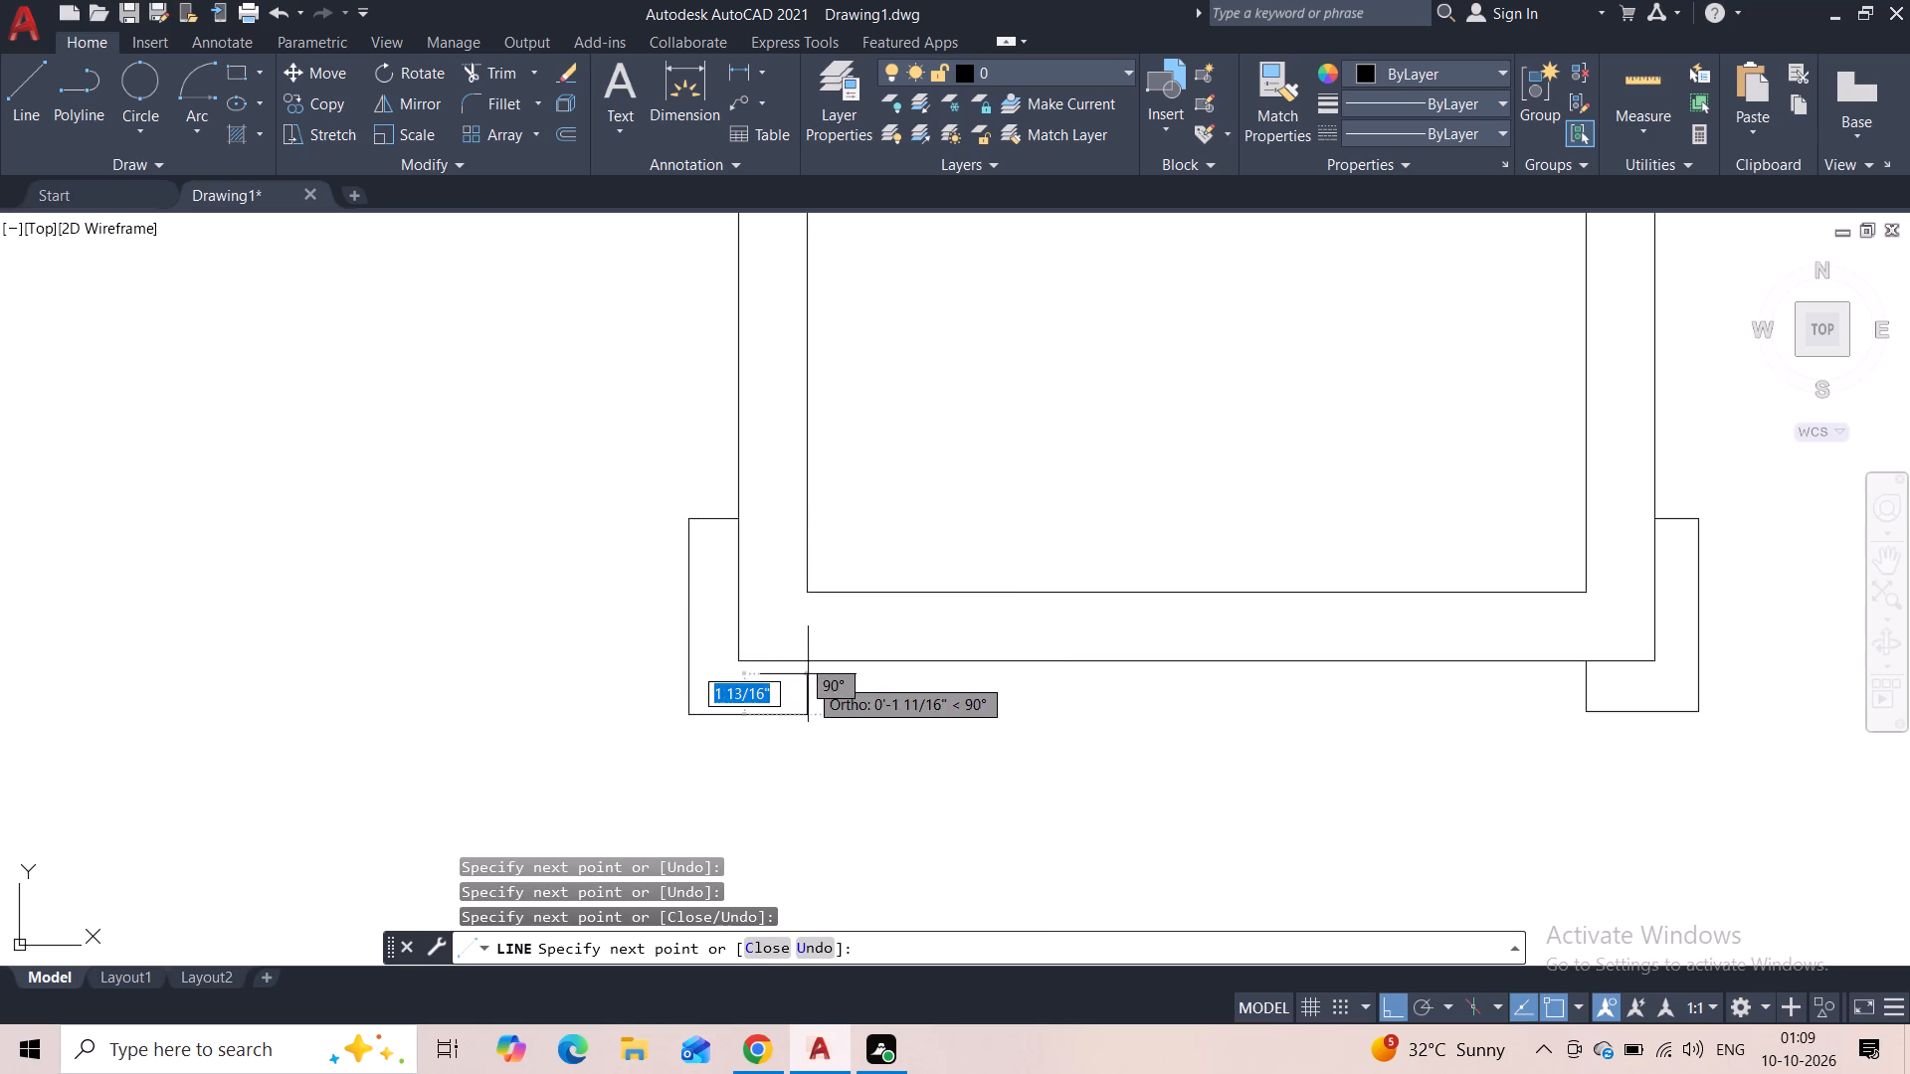
pyautogui.click(808, 667)
pyautogui.press('Escape')
# Copy the finished ground-floor window horizontally to two more positions along the right wing, the farther one about 25'-11" from the original.
pyautogui.scroll(-4, 895, 689)
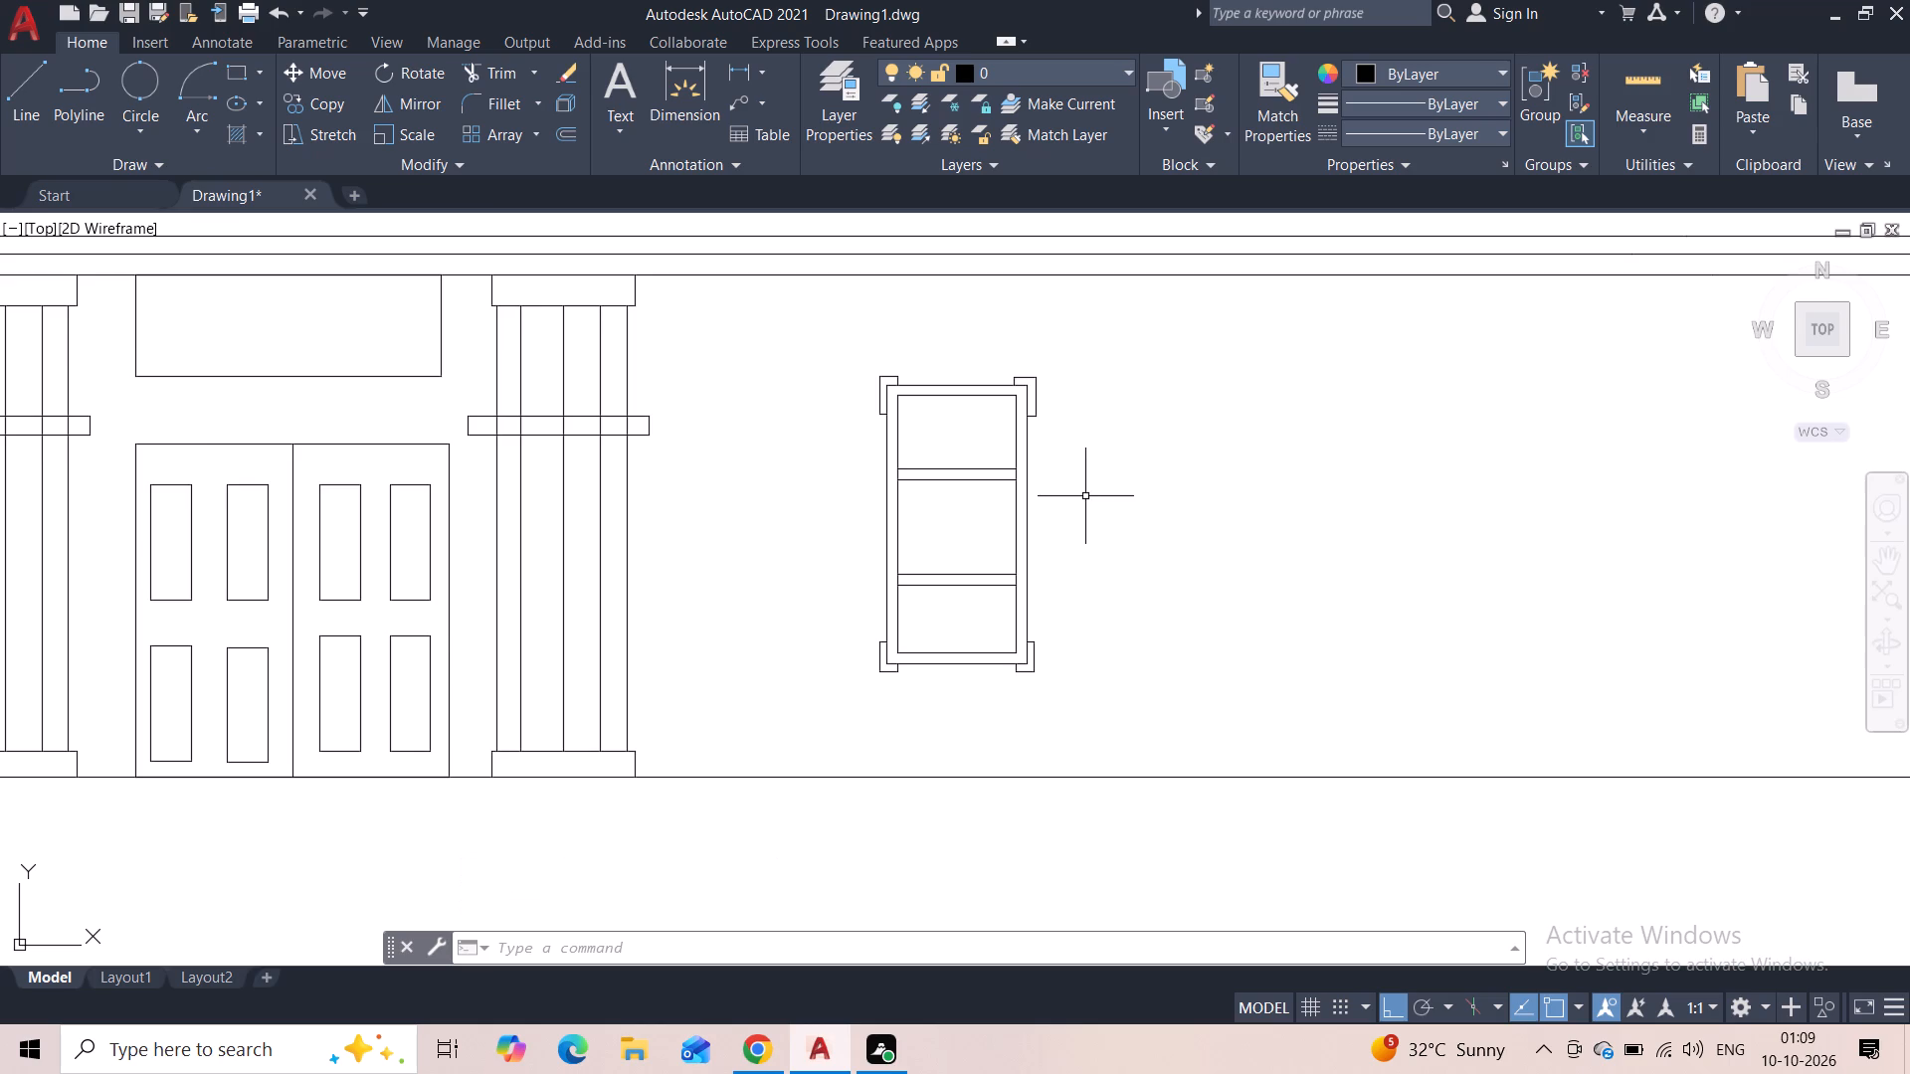
pyautogui.scroll(-2, 1066, 496)
pyautogui.click(1083, 442)
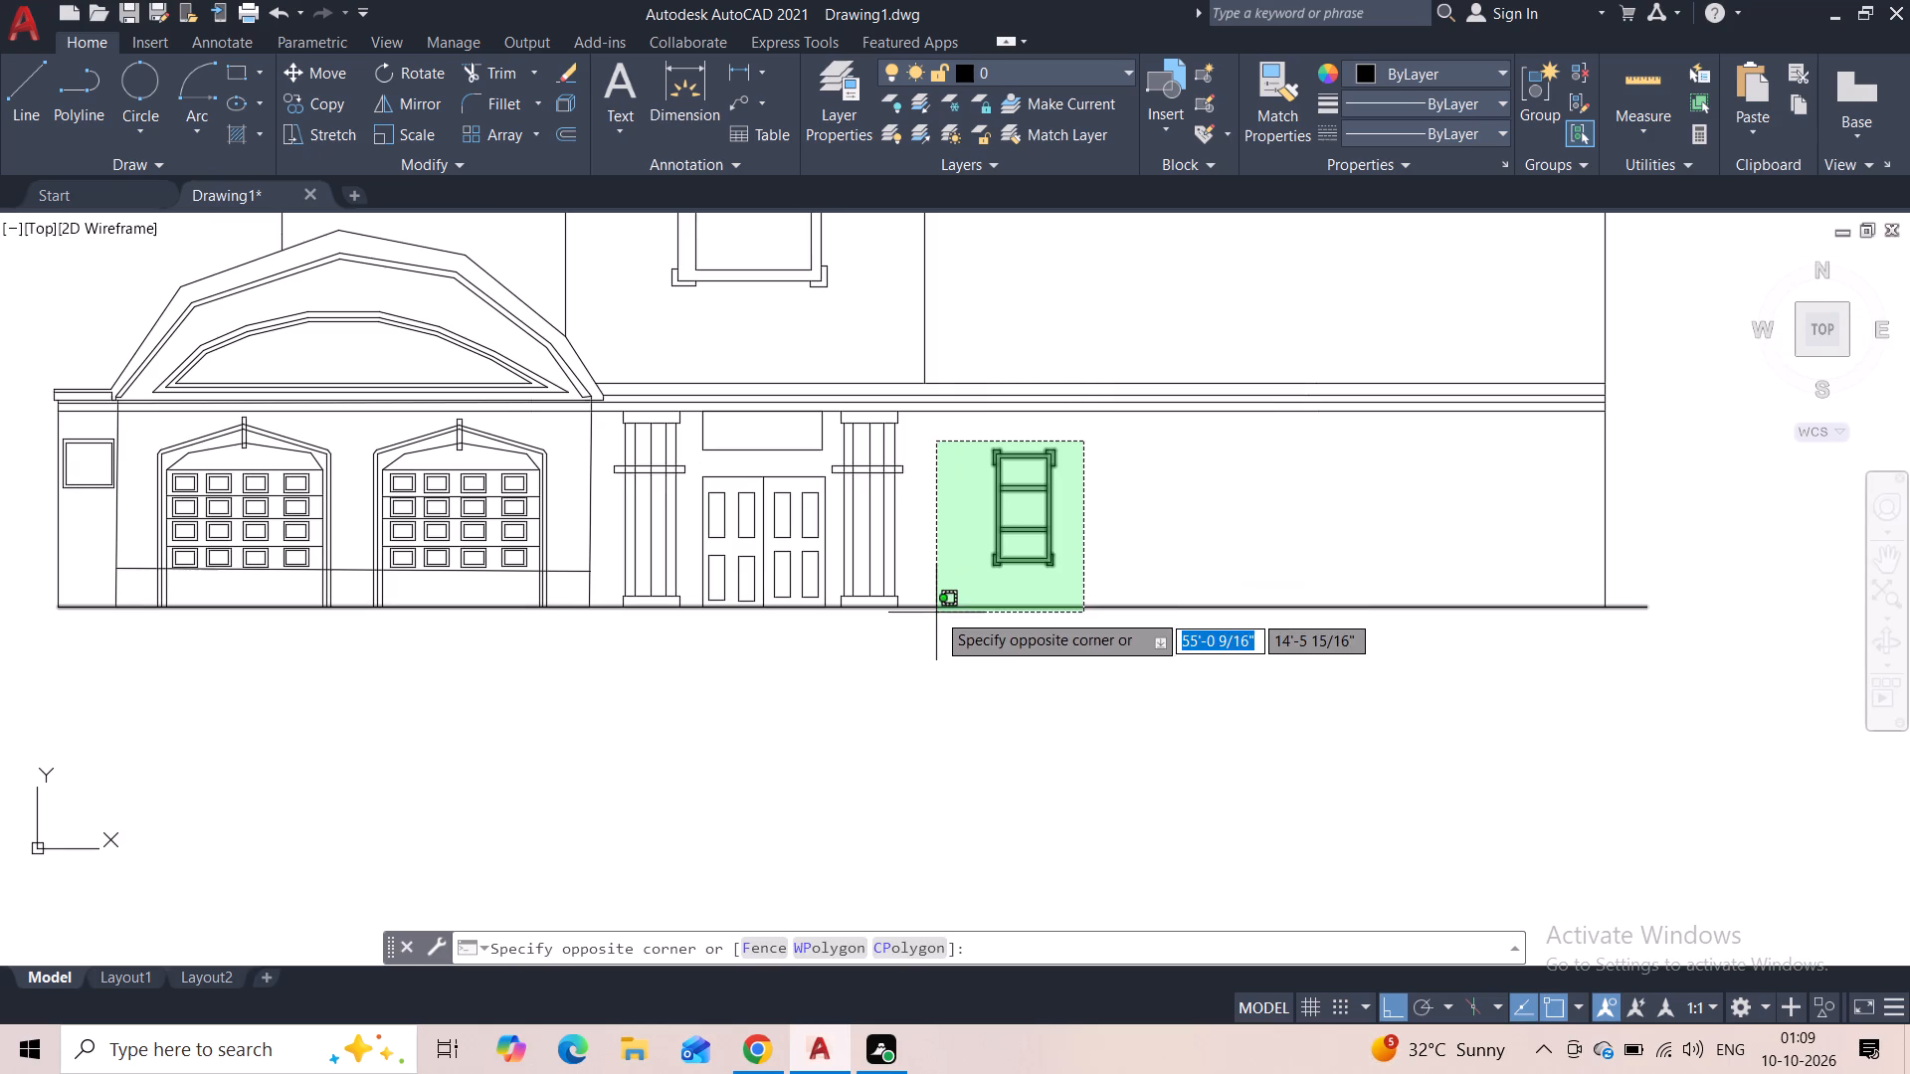
pyautogui.click(947, 582)
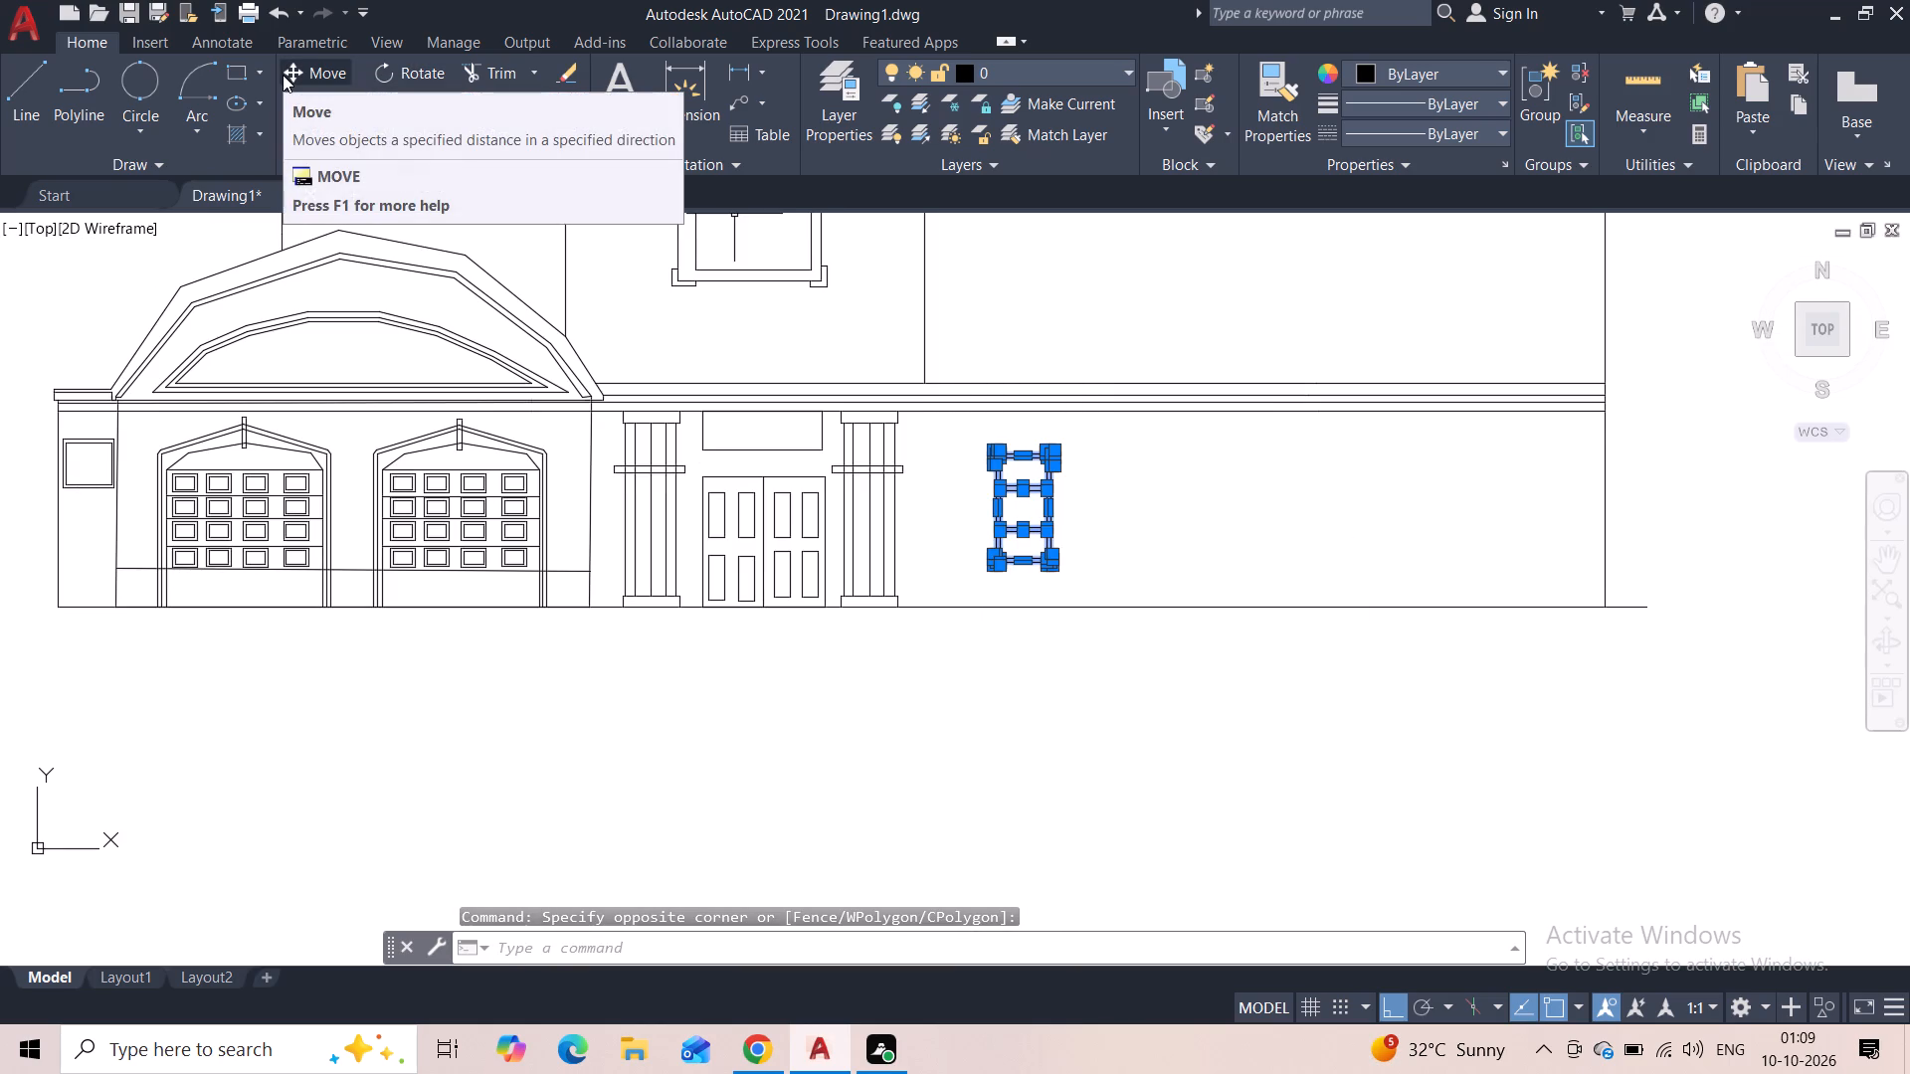
pyautogui.click(297, 108)
pyautogui.scroll(2, 1041, 468)
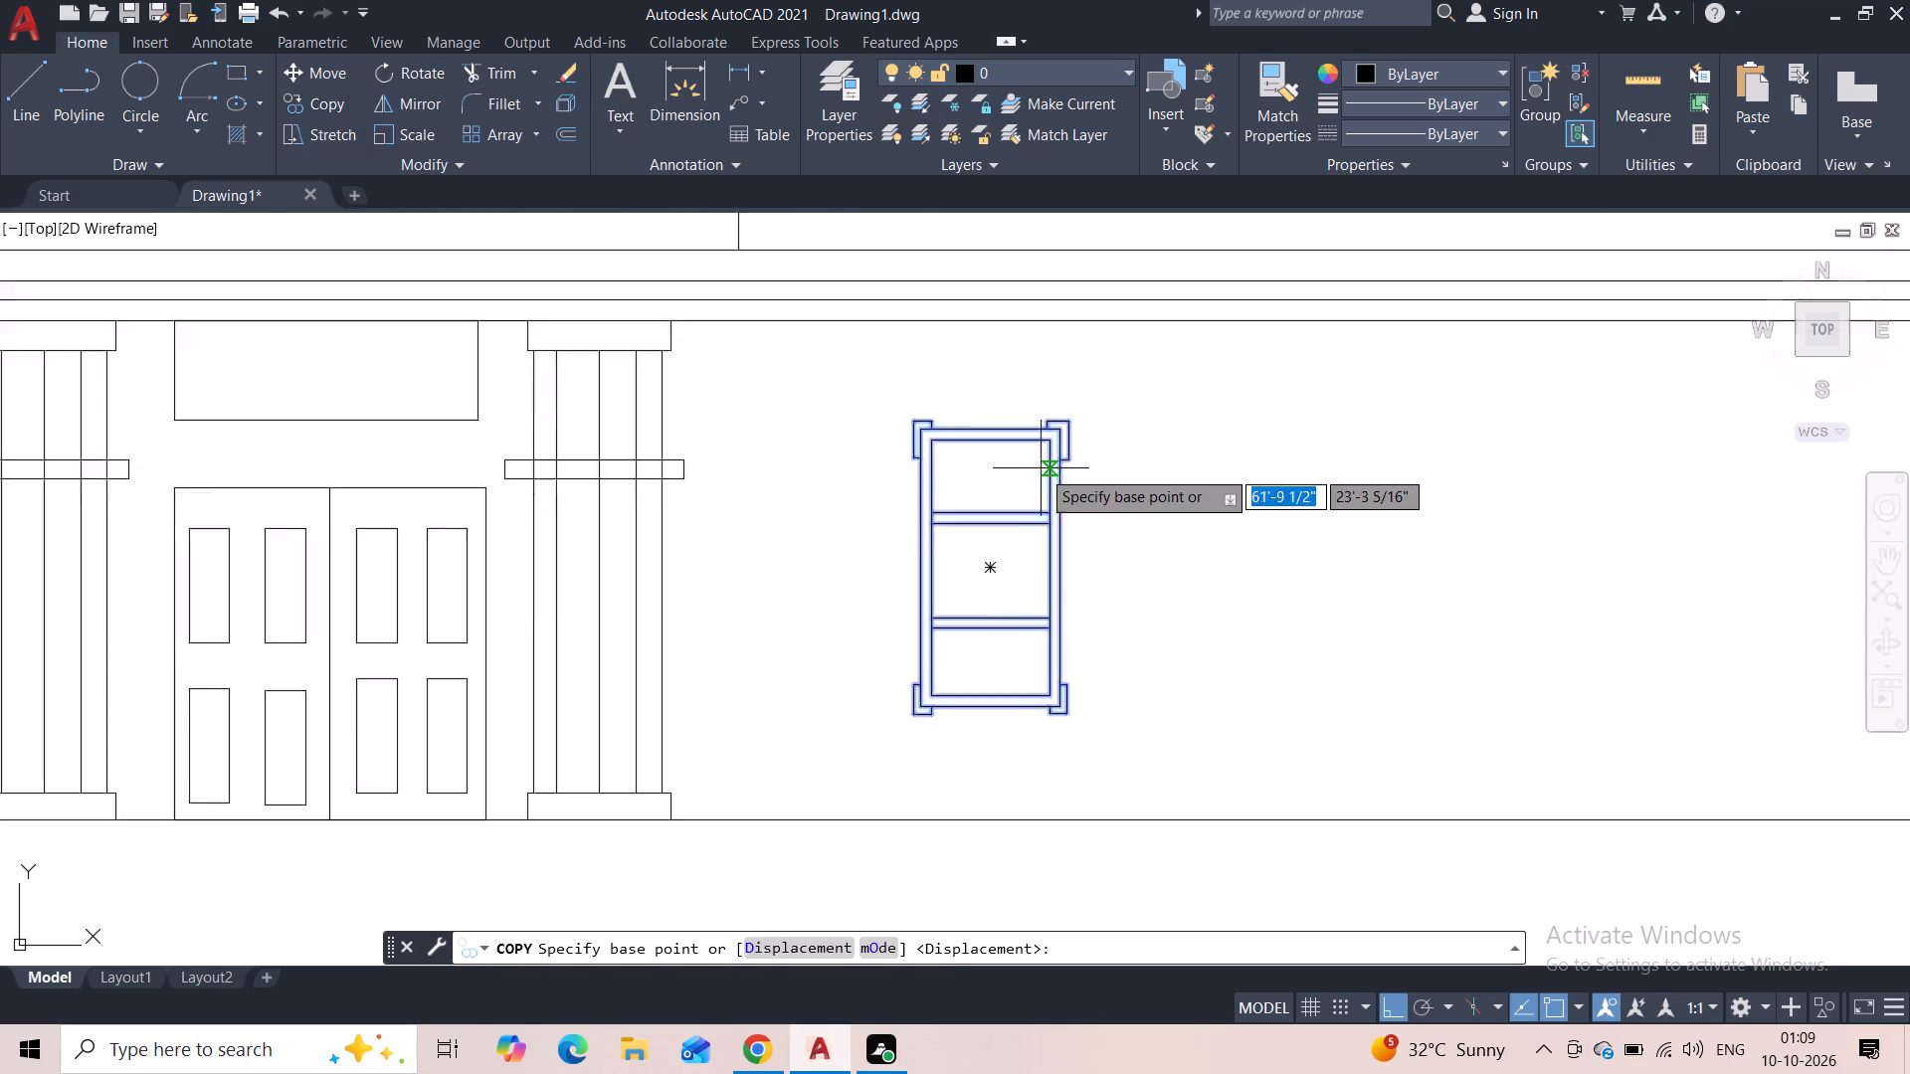
pyautogui.click(997, 564)
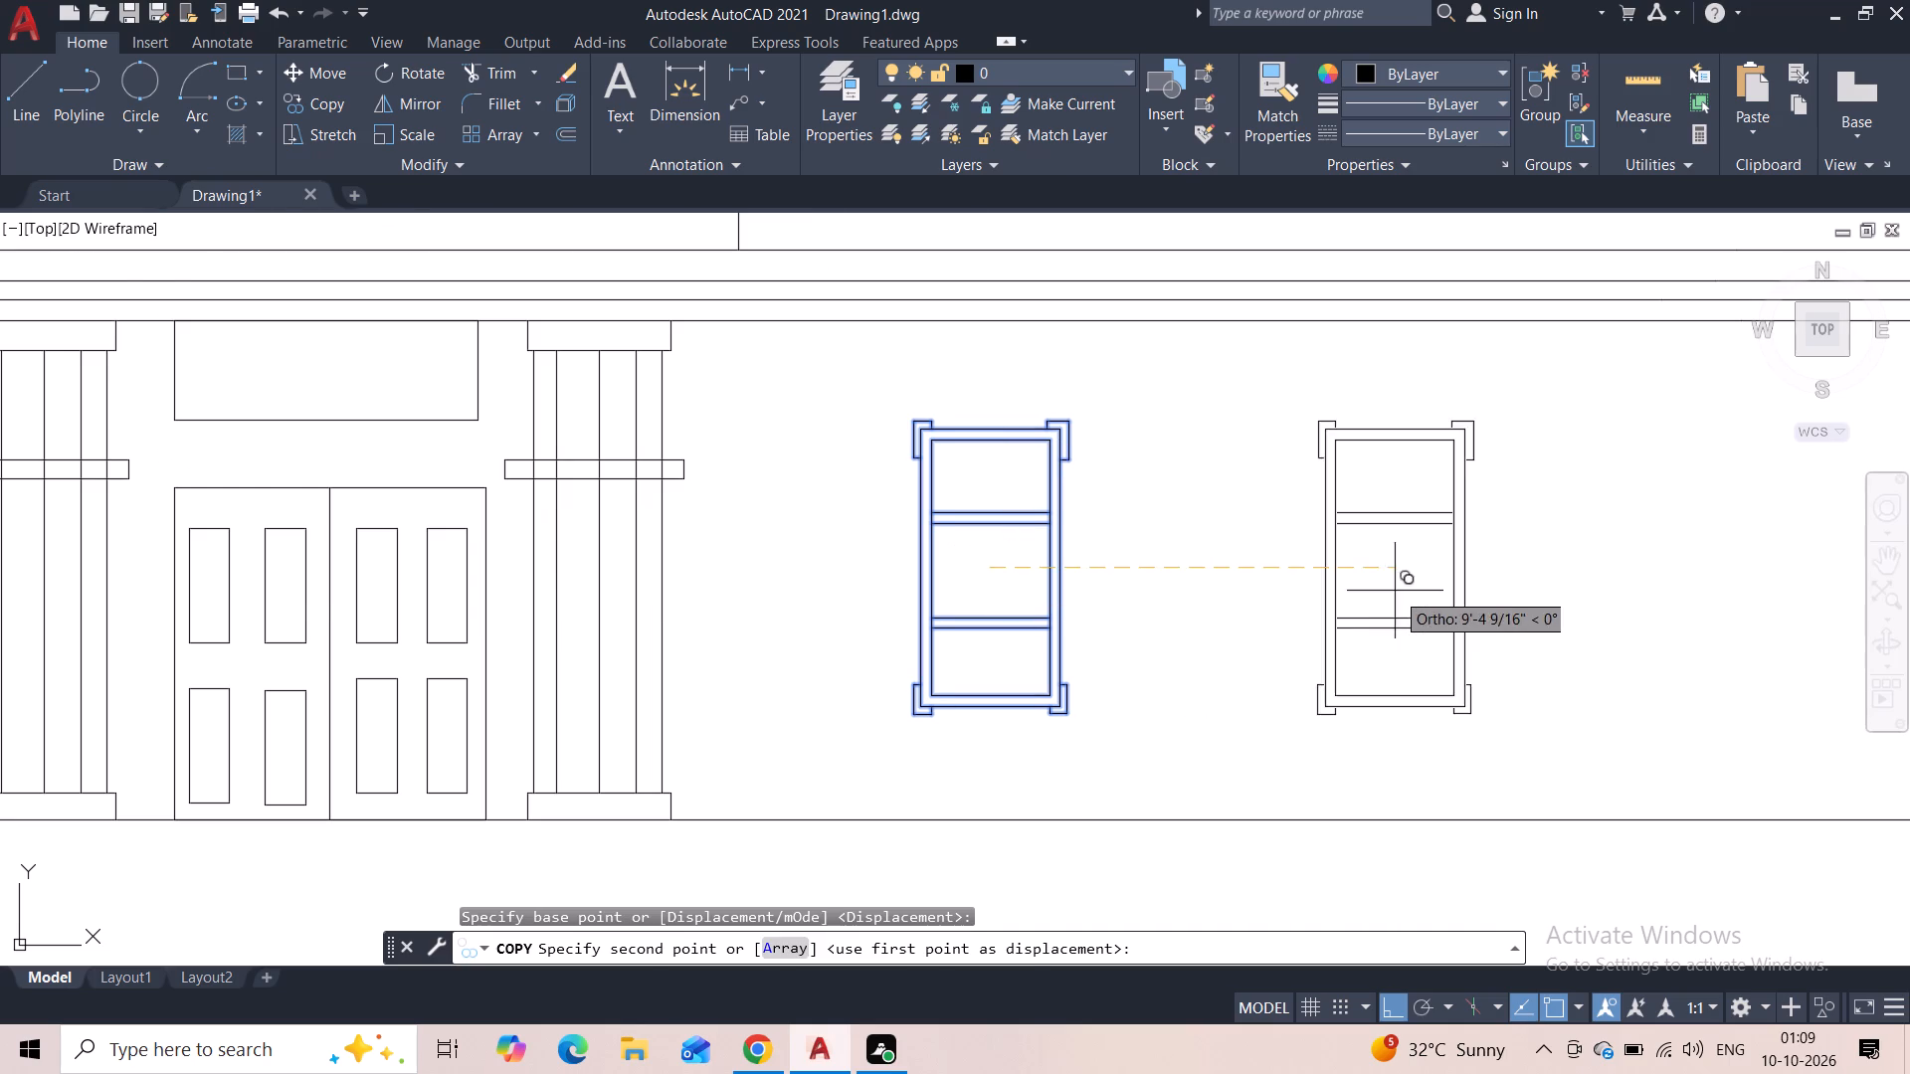
pyautogui.scroll(-2, 1395, 591)
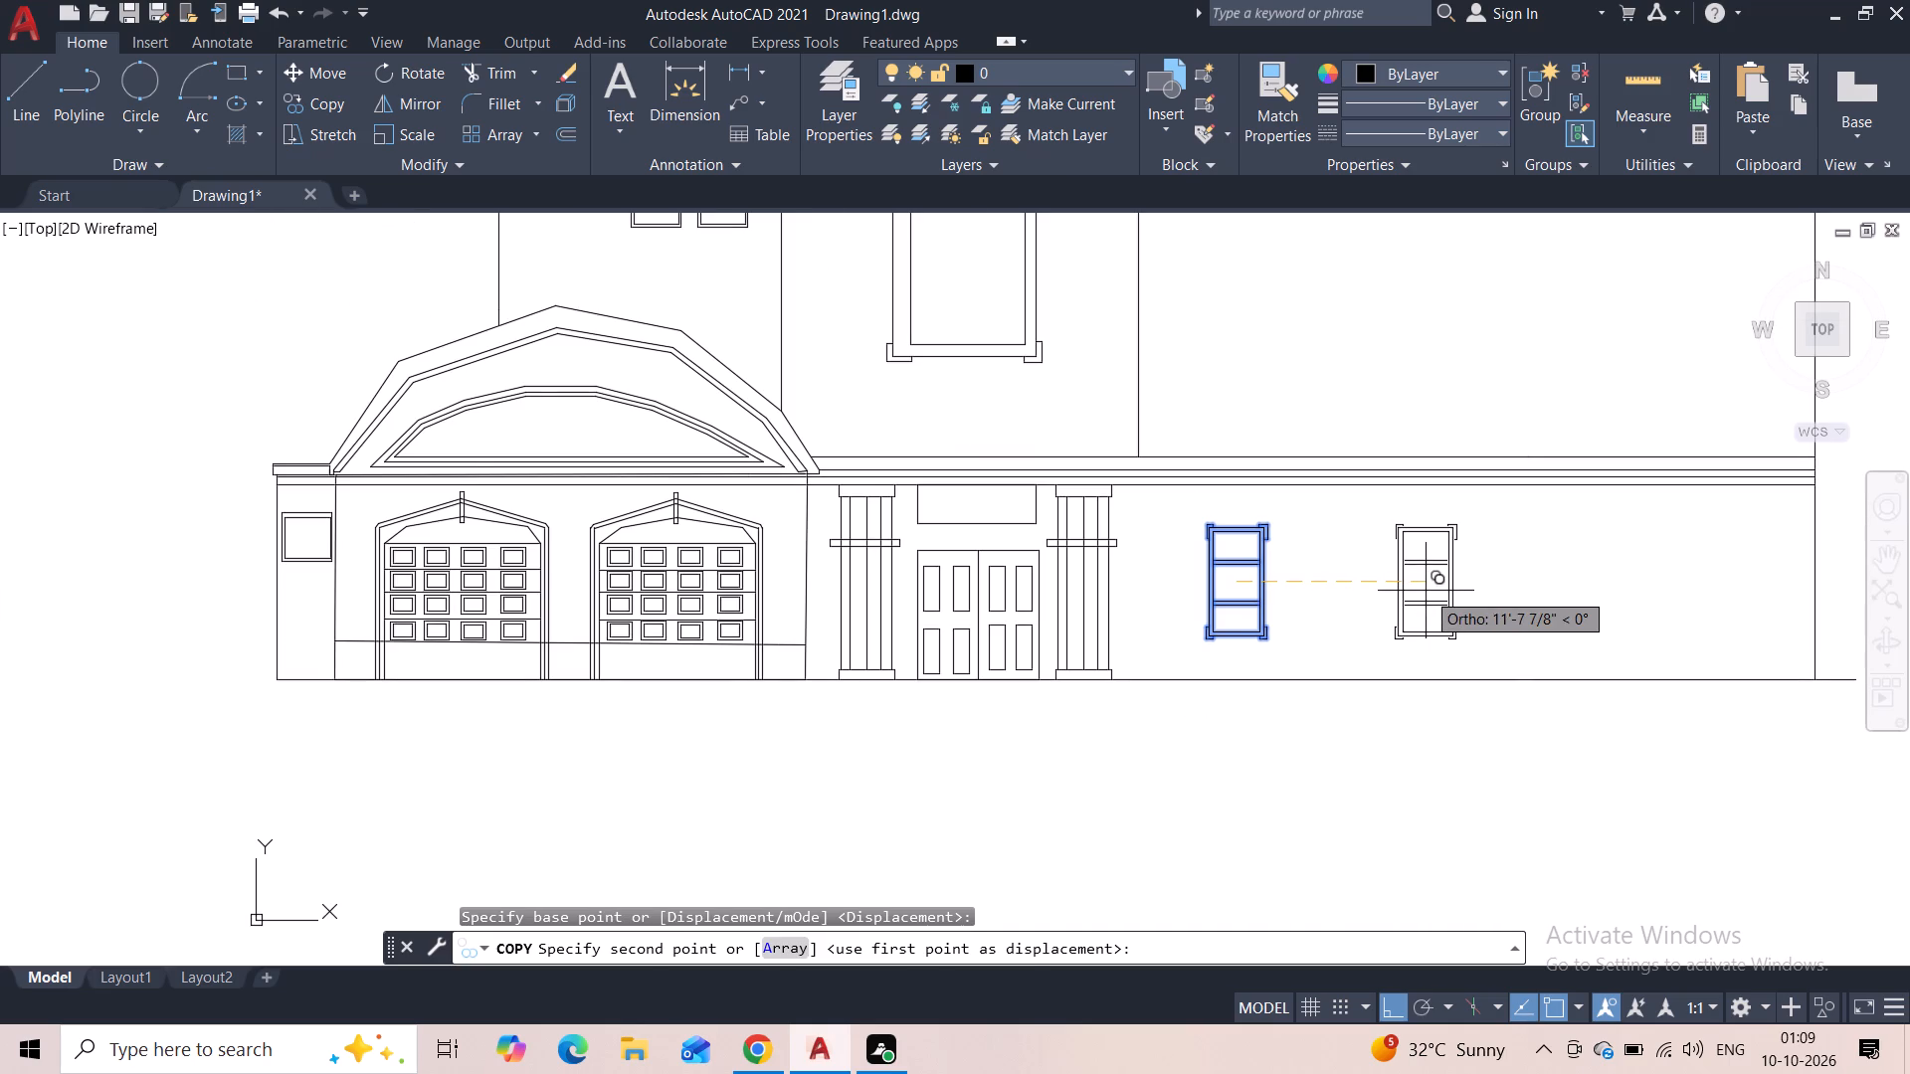
pyautogui.click(1448, 598)
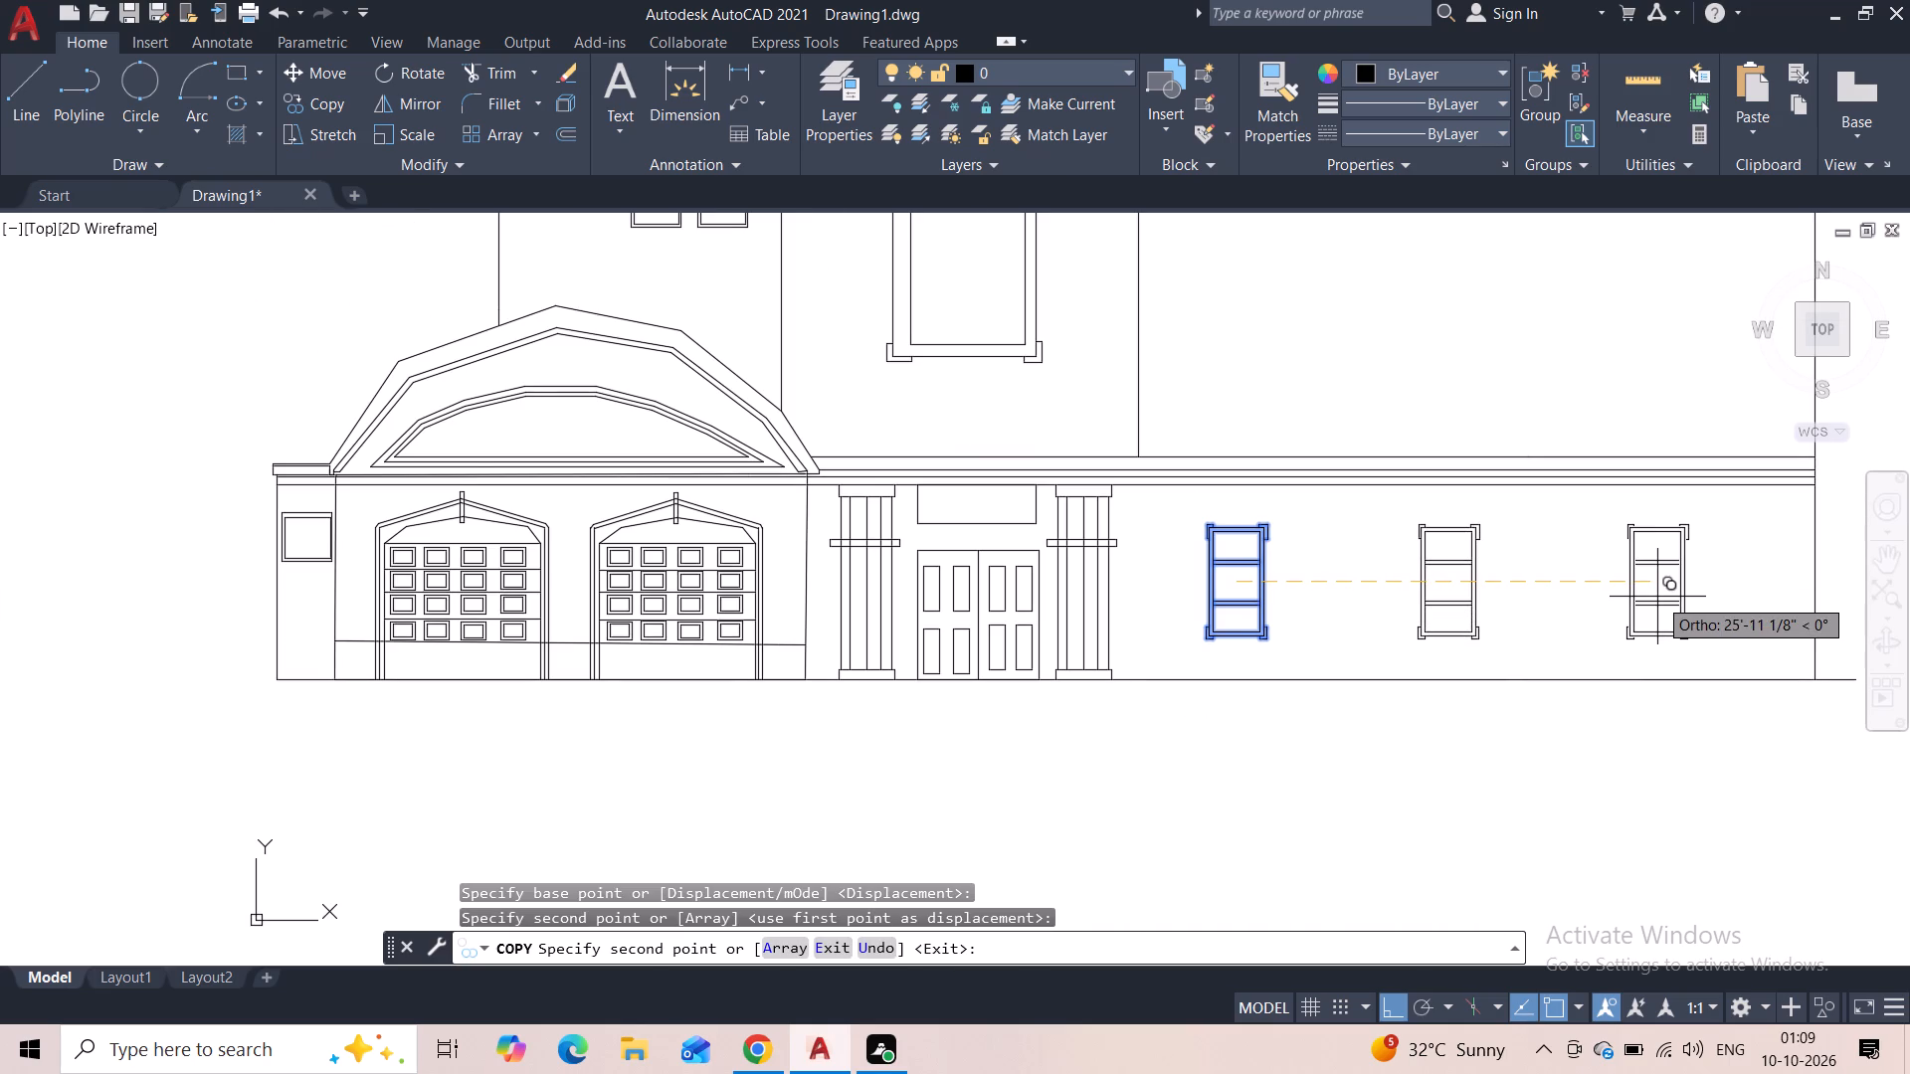
pyautogui.click(1657, 597)
pyautogui.press('Escape')
# Copy the left wing's outer small square window to the right wing's upper floor three times, about 36', 48'-6" and 62' across.
pyautogui.scroll(-1, 1571, 573)
pyautogui.moveTo(1571, 573); pyautogui.dragTo(1285, 636, button='middle')
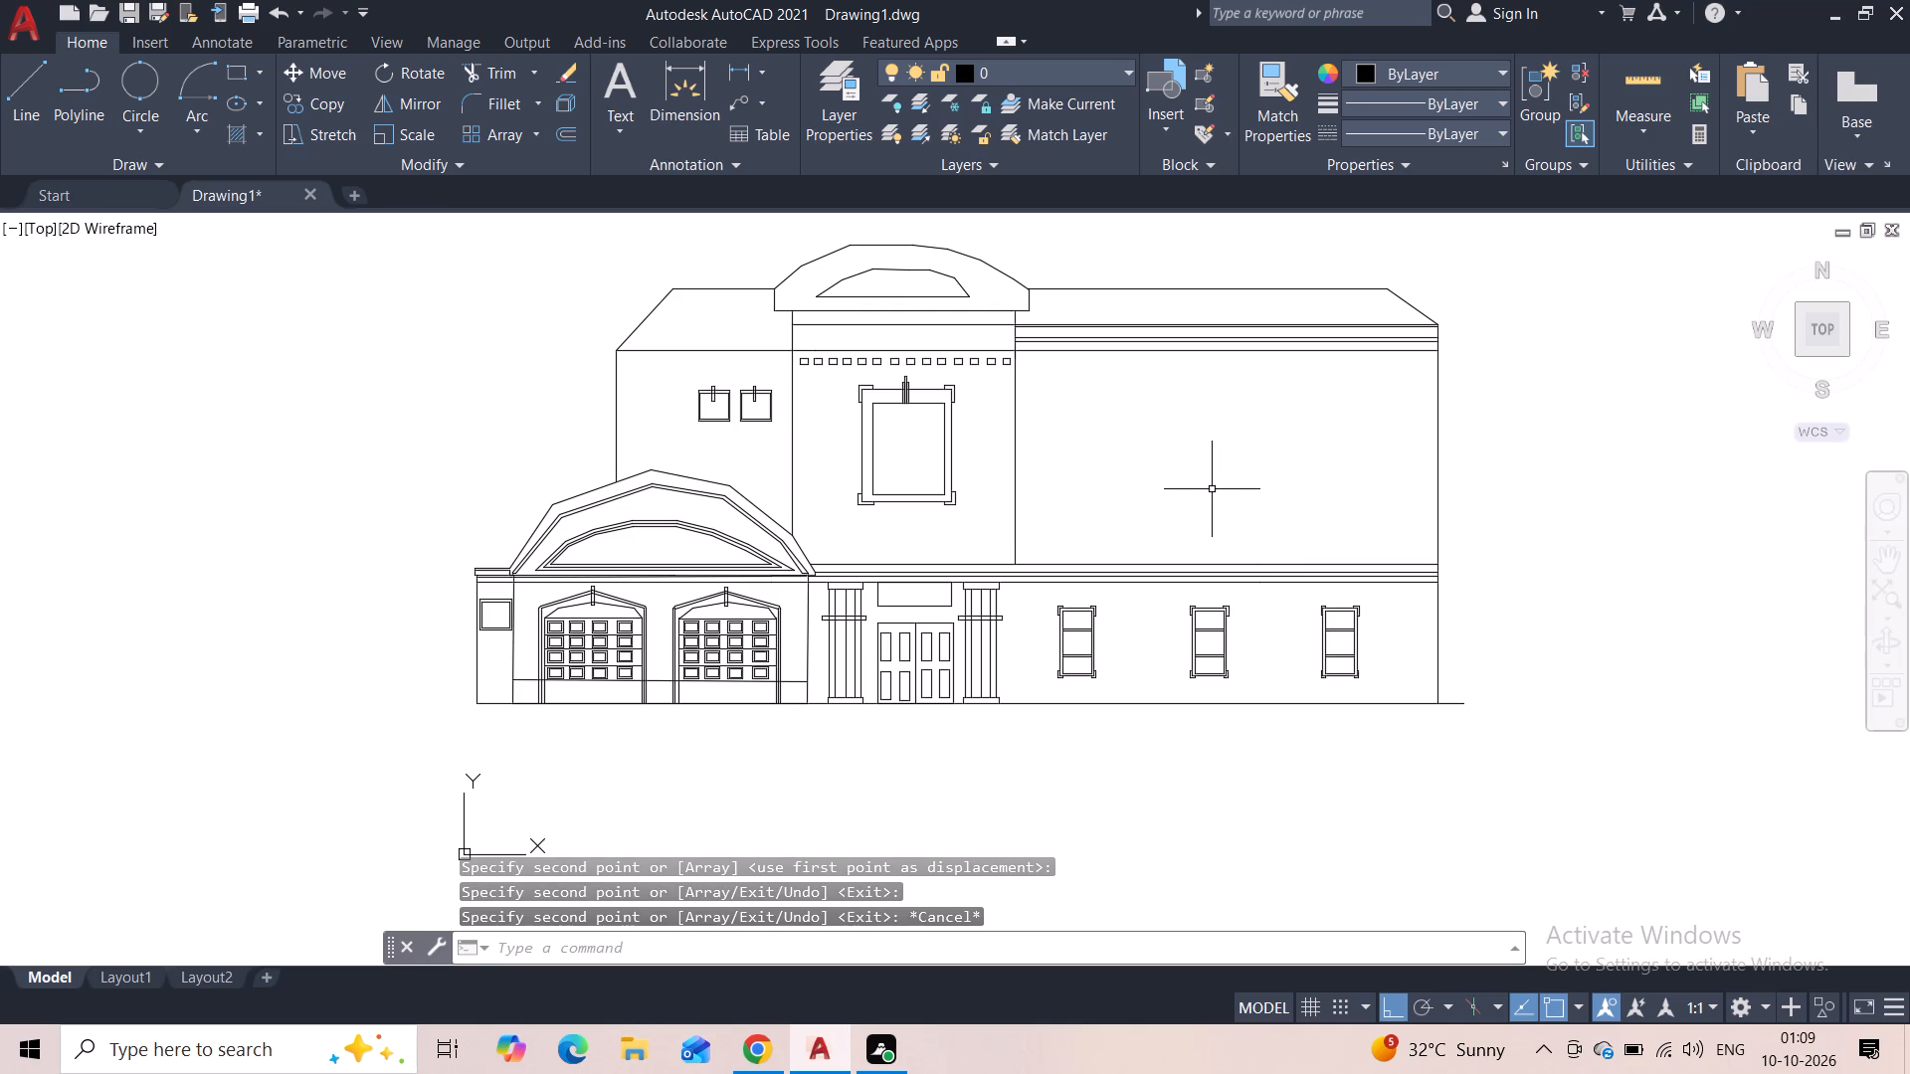
pyautogui.click(718, 368)
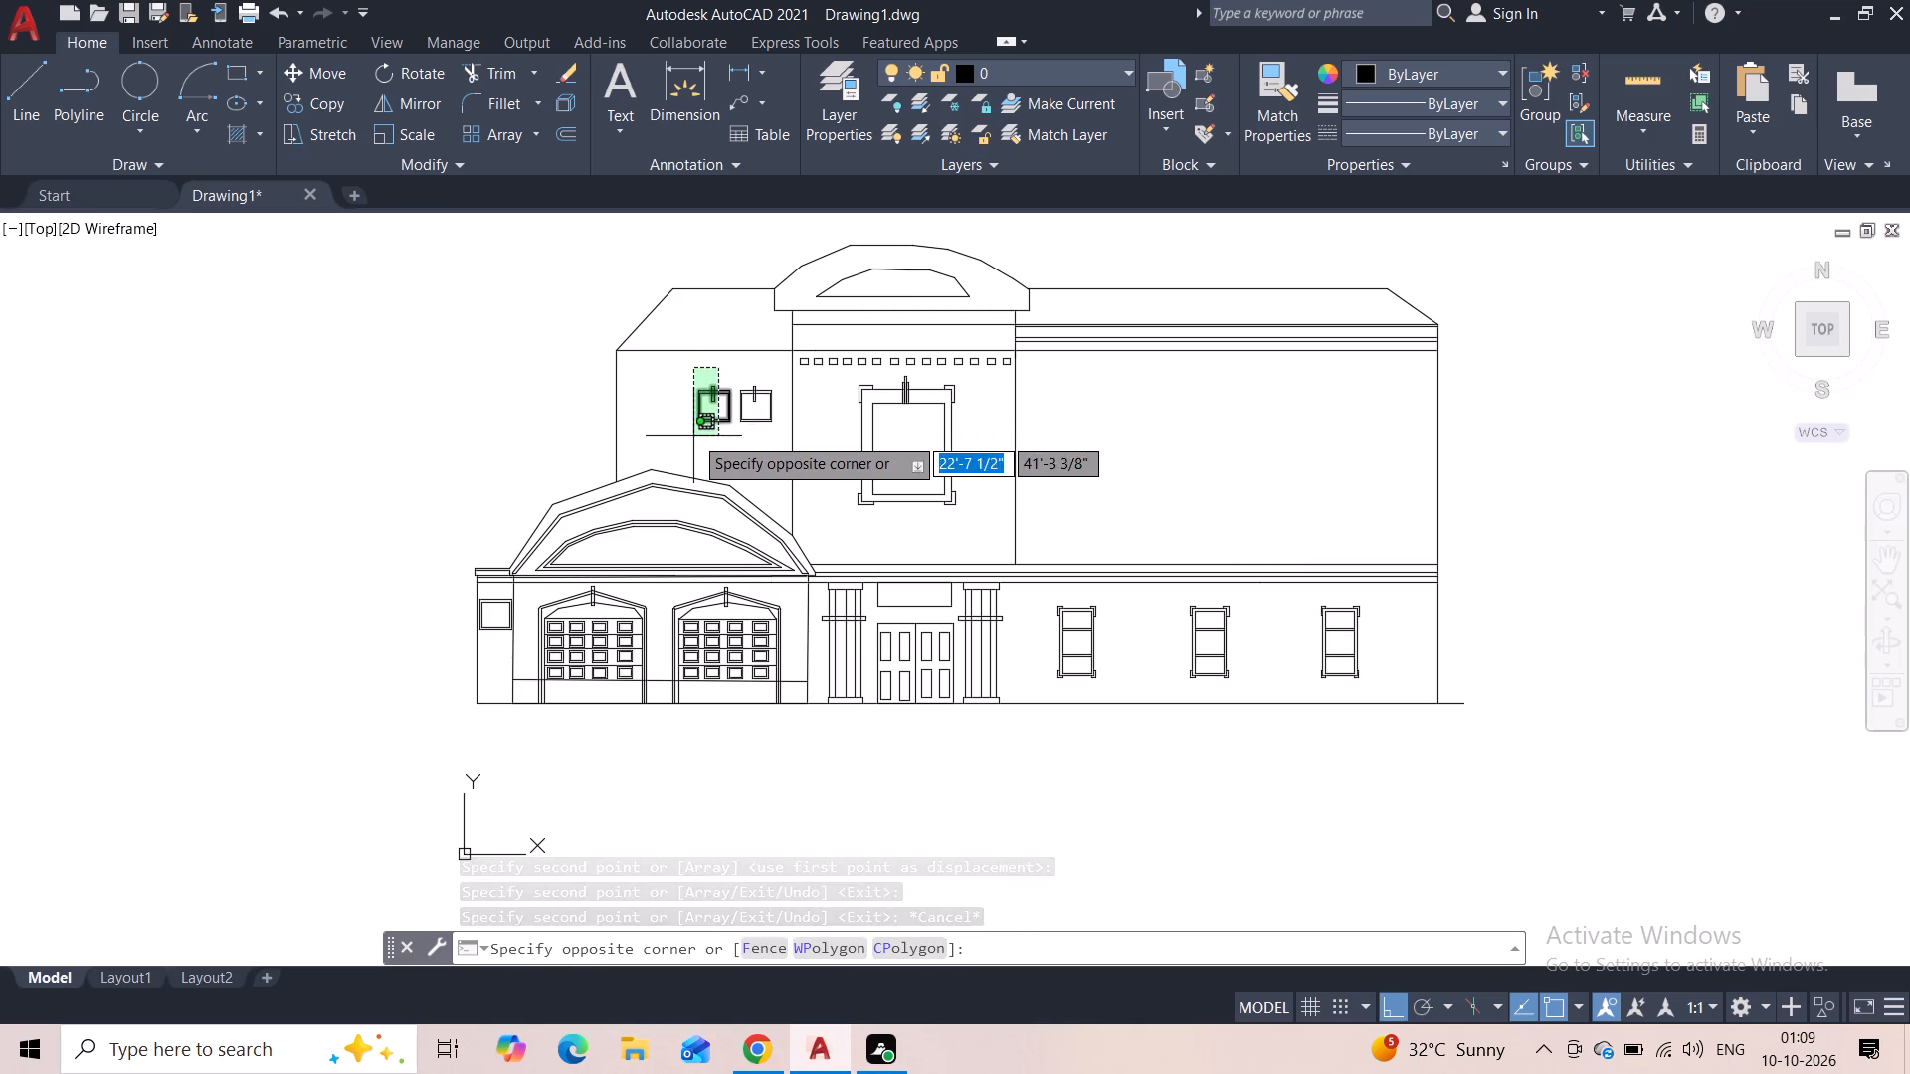
pyautogui.click(693, 436)
pyautogui.scroll(3, 692, 423)
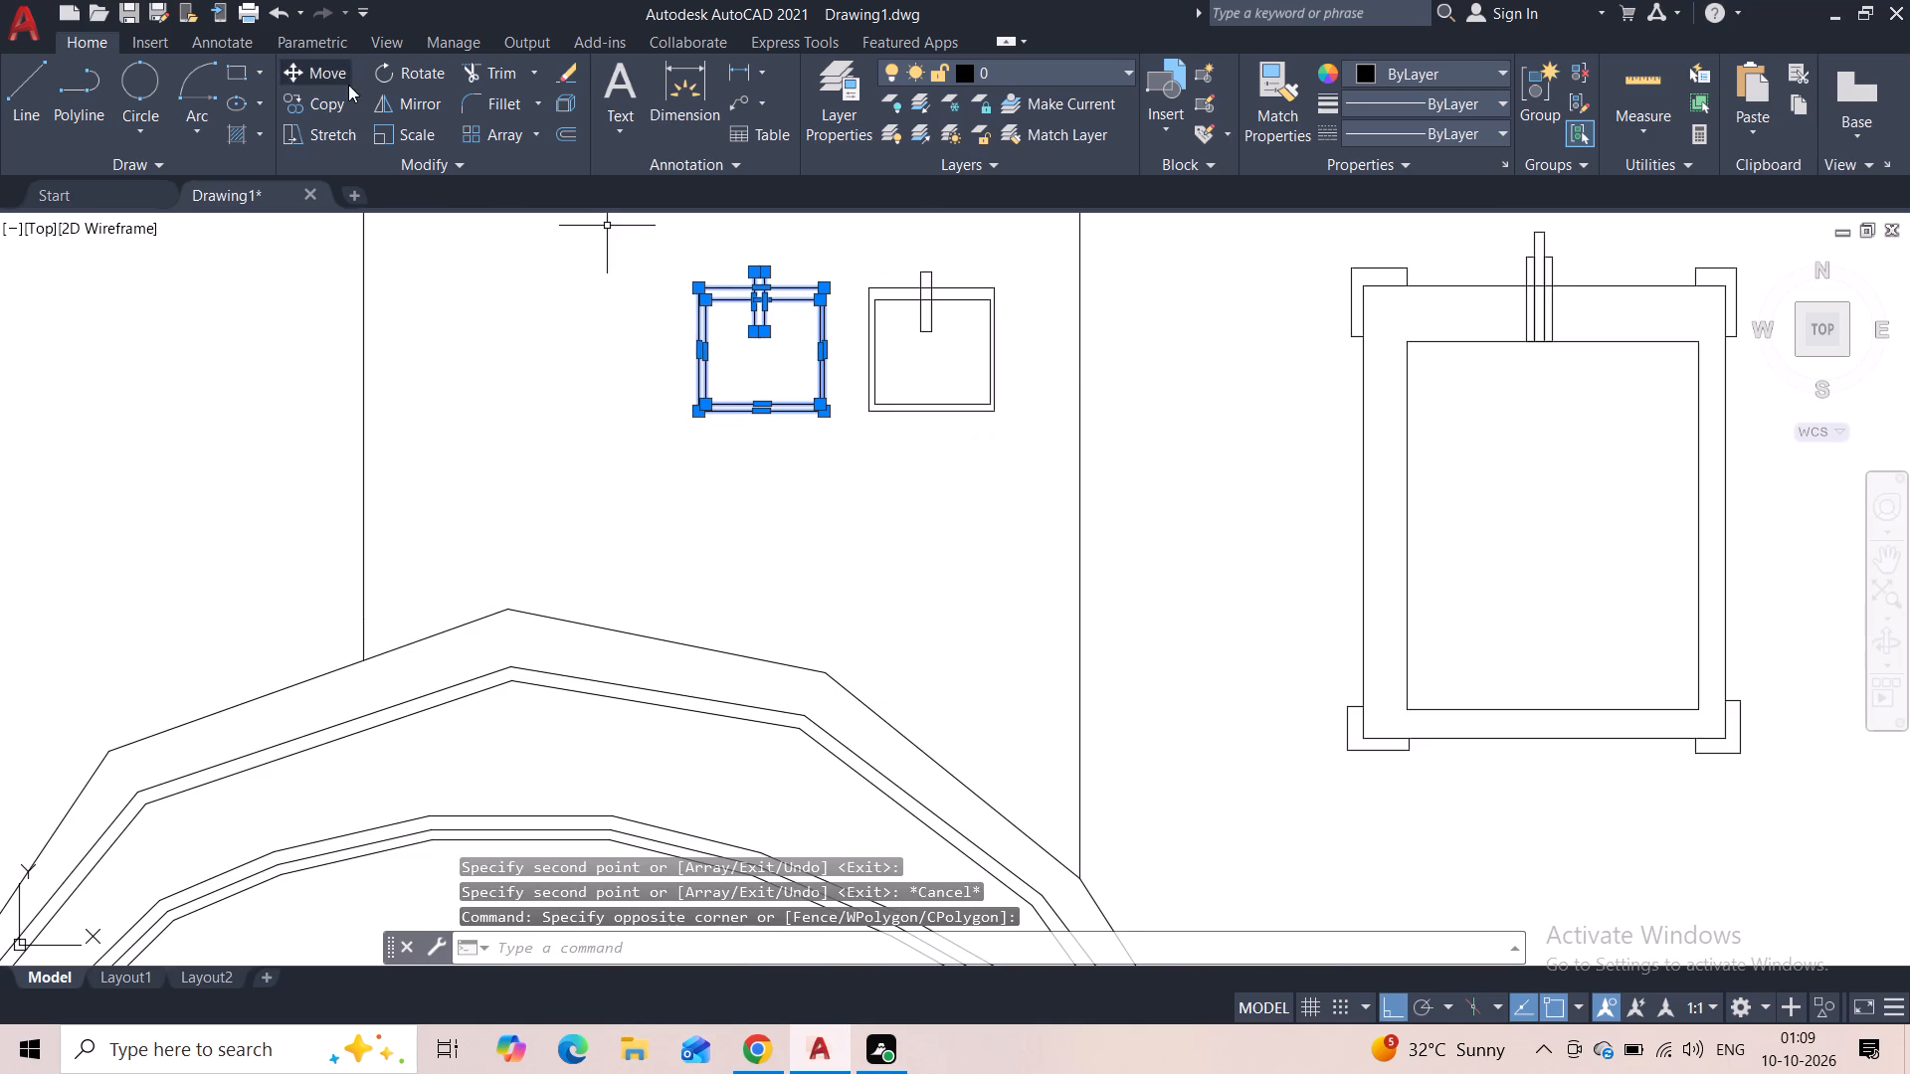
pyautogui.click(324, 96)
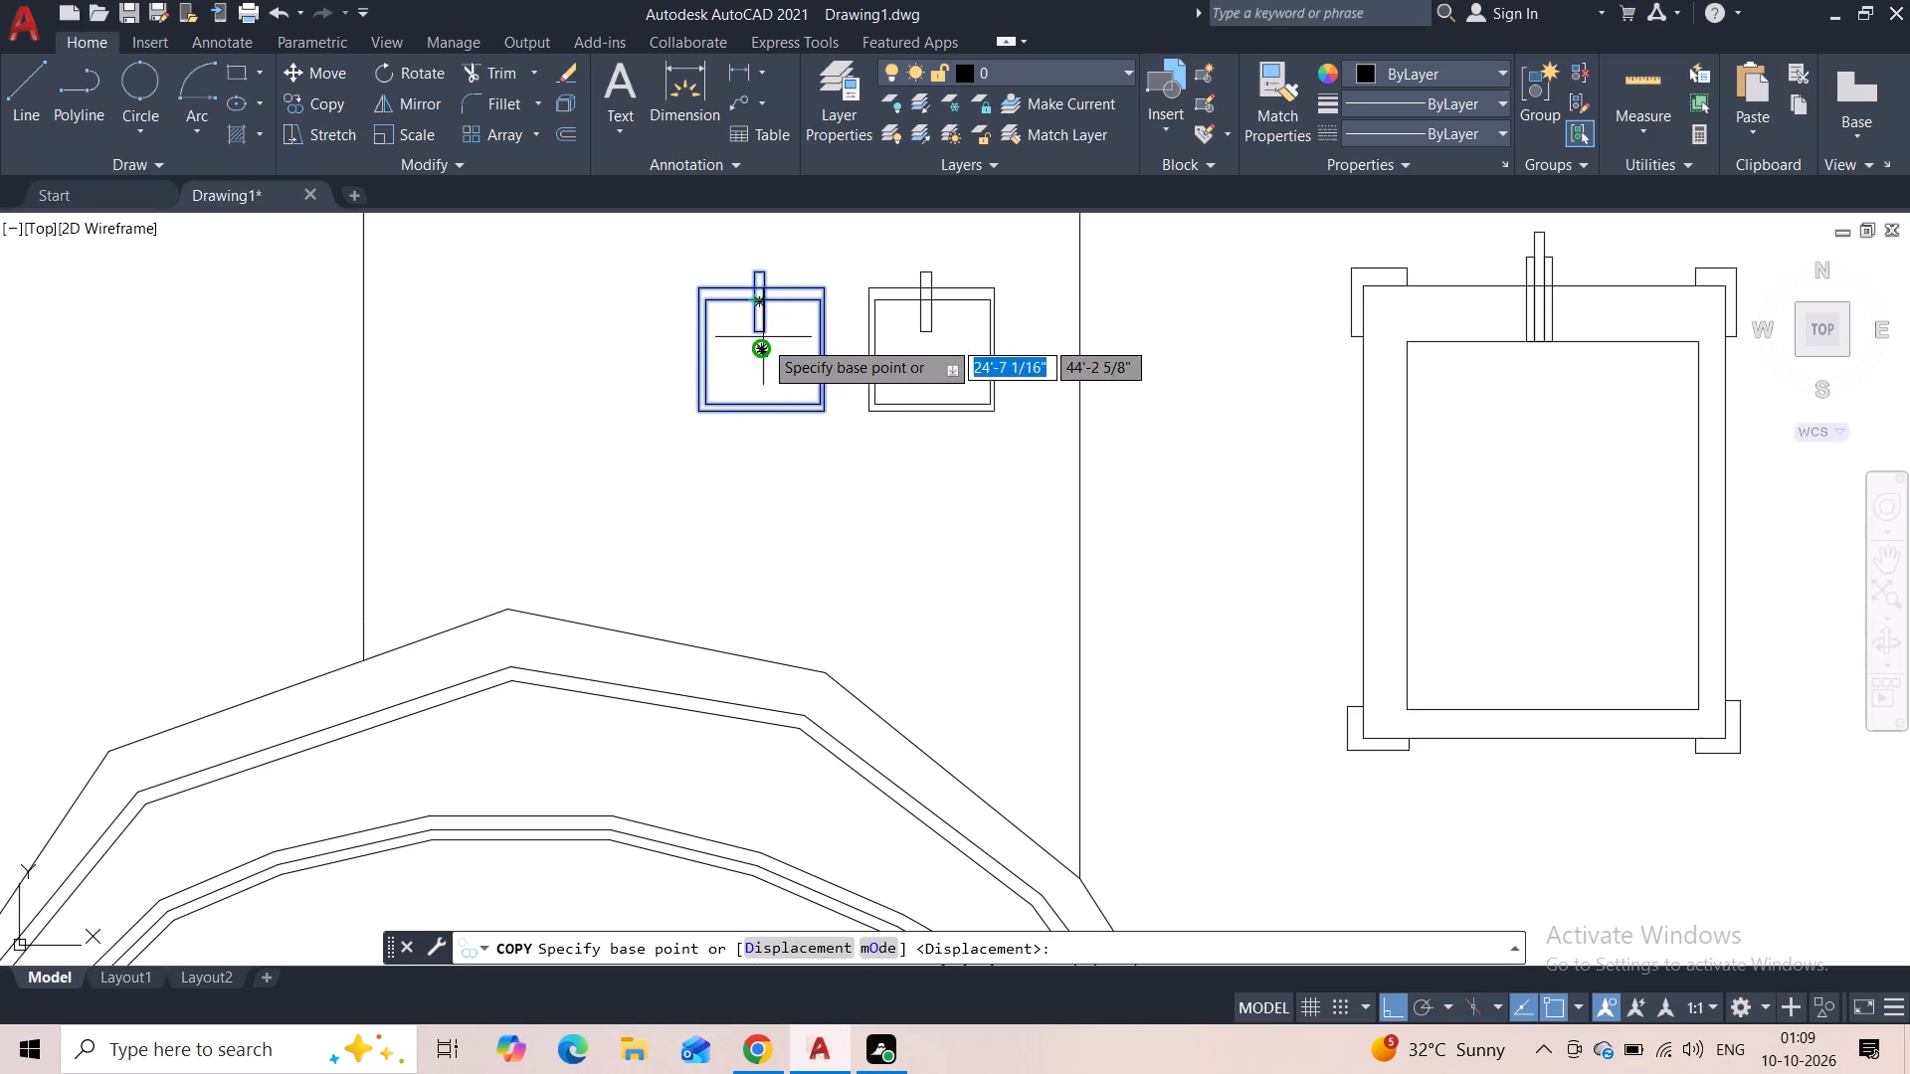
pyautogui.click(763, 354)
pyautogui.scroll(-2, 1079, 393)
pyautogui.moveTo(1084, 399); pyautogui.dragTo(522, 409, button='middle')
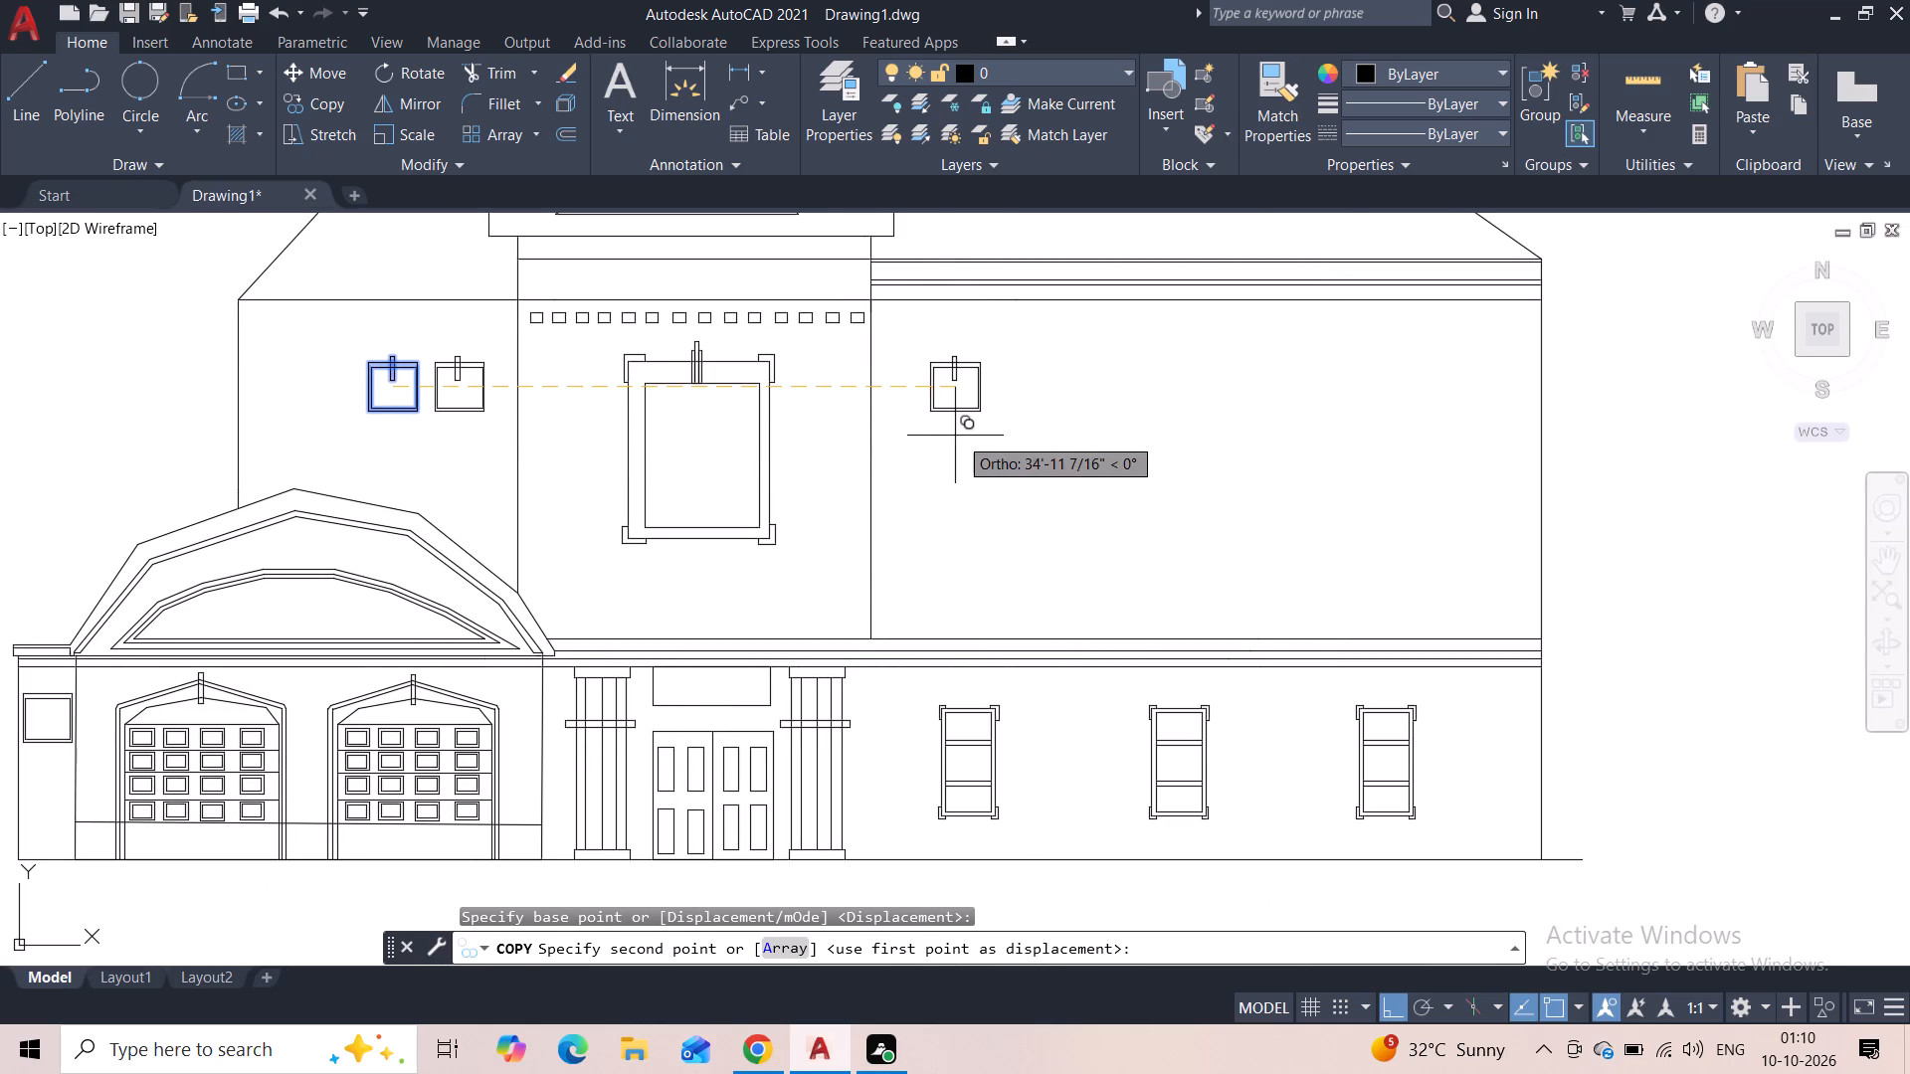
pyautogui.scroll(-1, 958, 436)
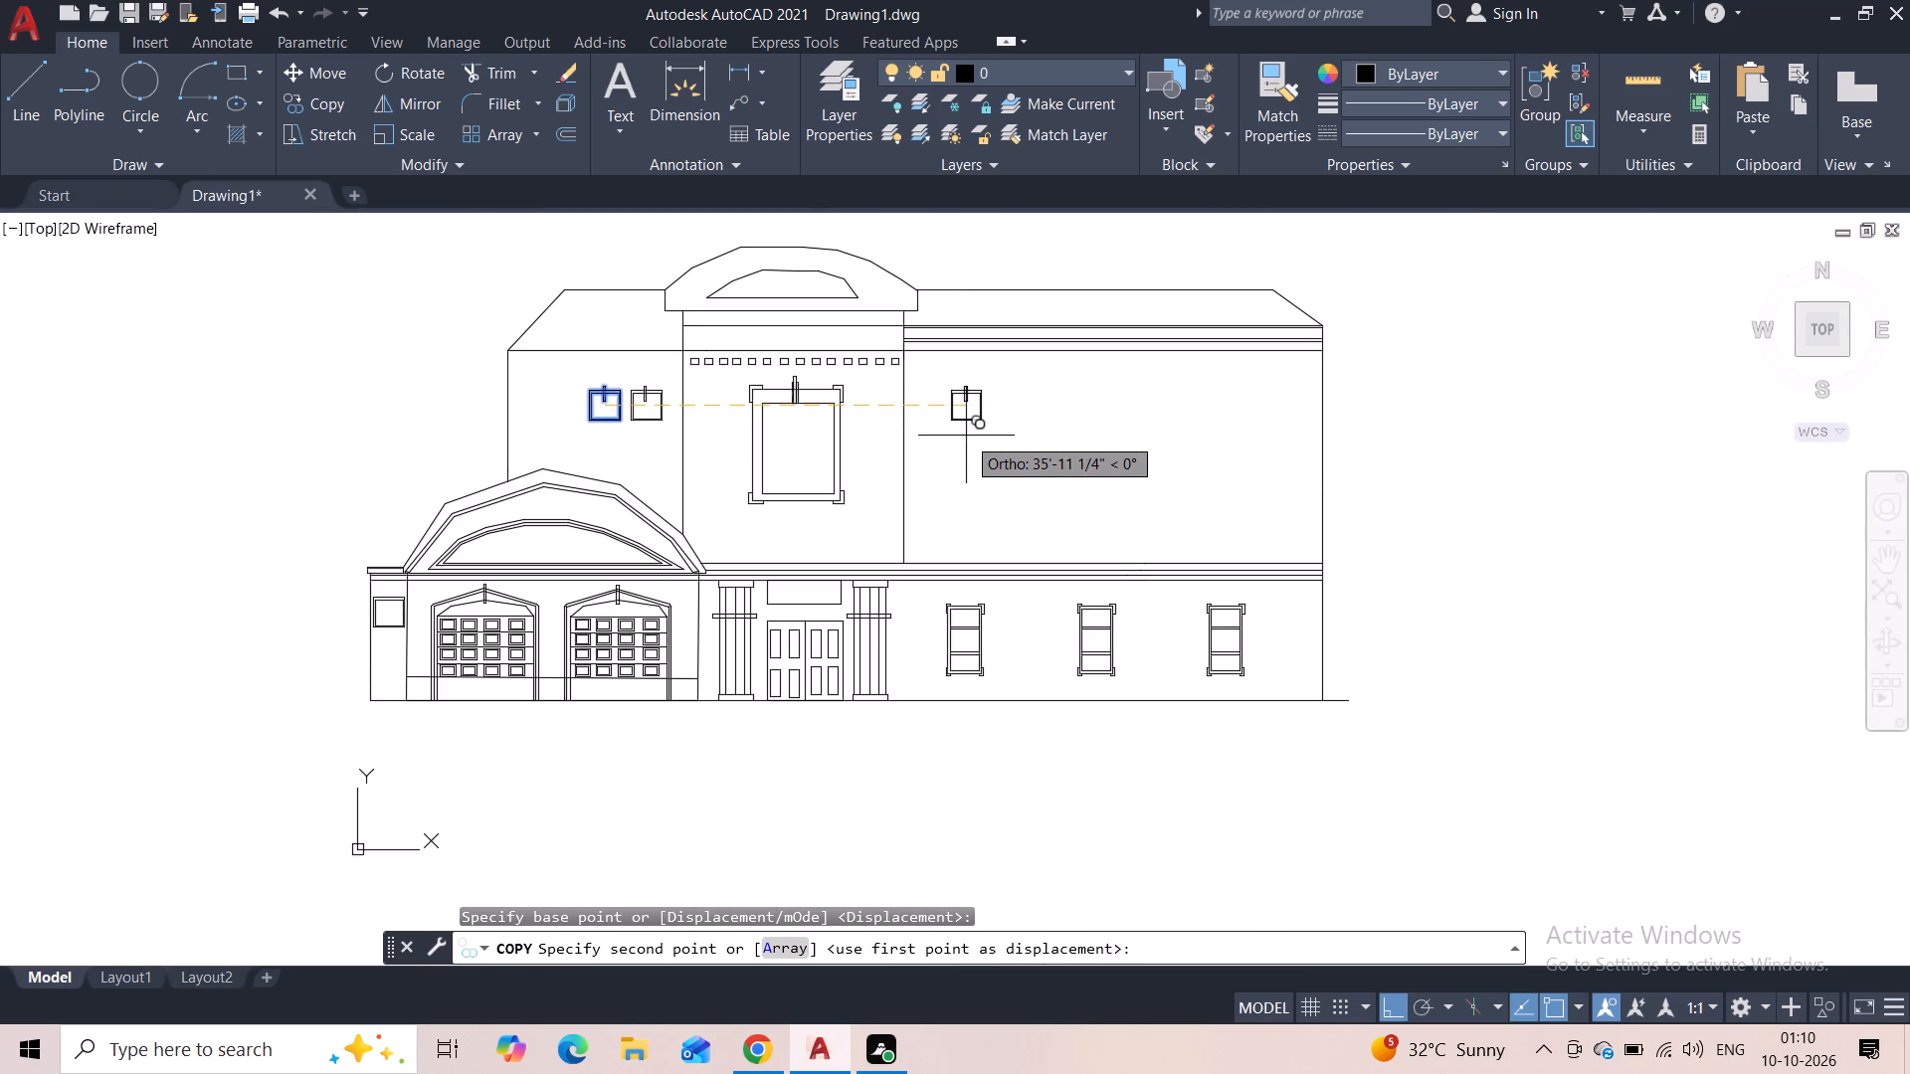
pyautogui.click(966, 436)
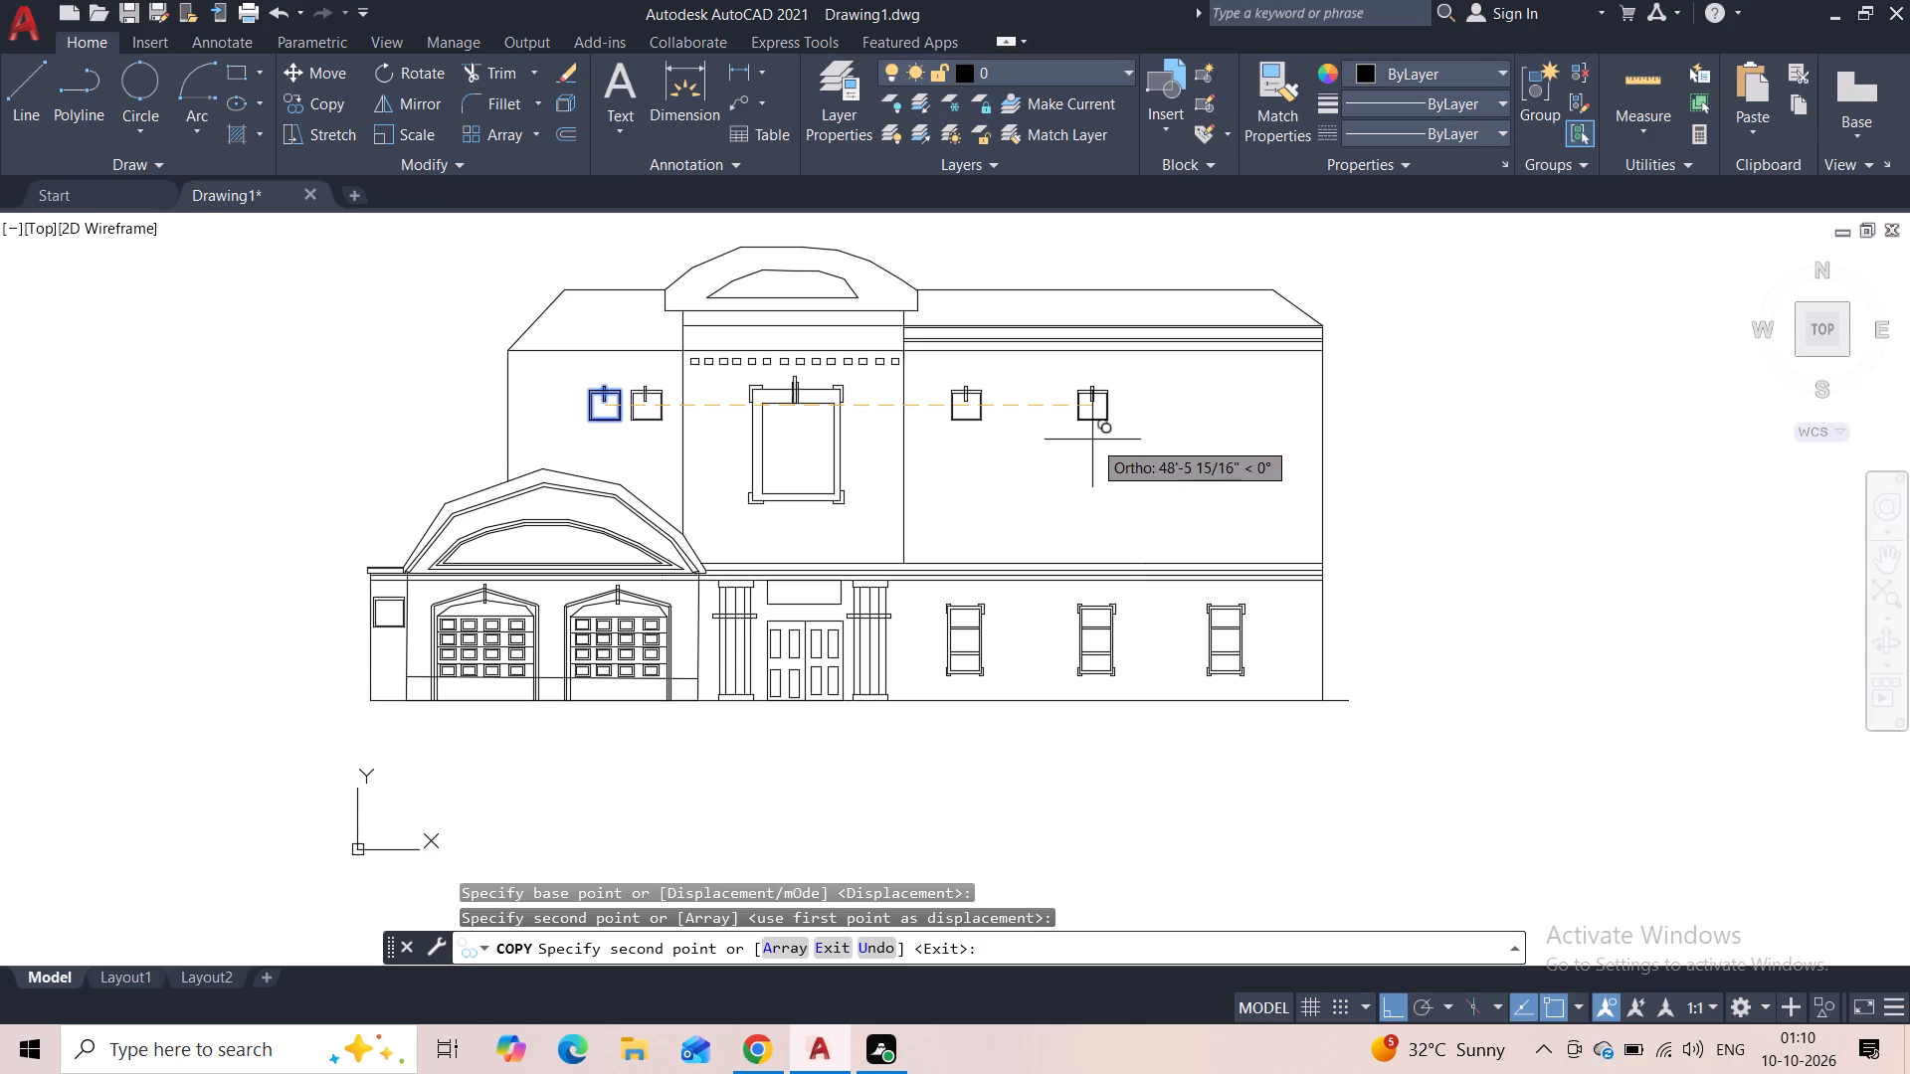
pyautogui.click(1092, 440)
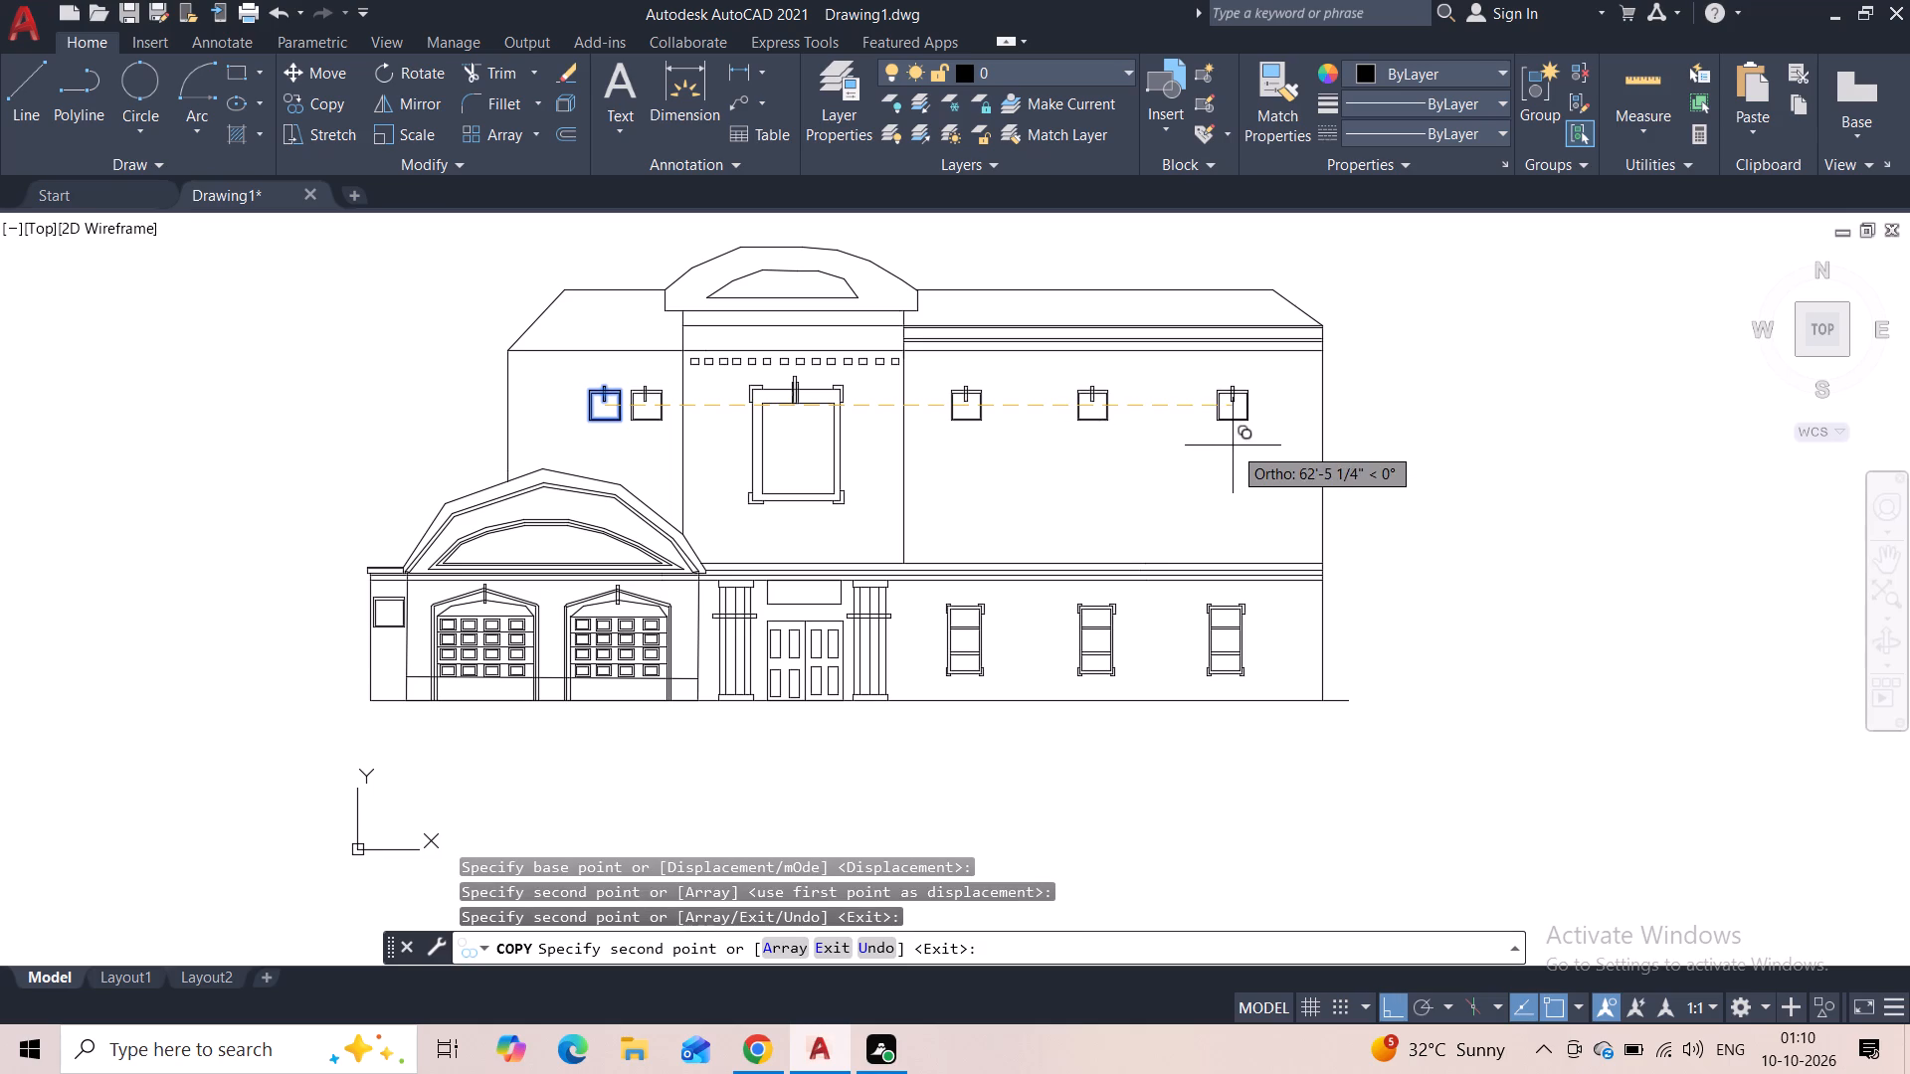
pyautogui.click(1227, 445)
pyautogui.press('Escape')
# Scale the right wing's first upper-floor window from its centre to slightly more than twice its size.
pyautogui.click(994, 386)
pyautogui.click(958, 424)
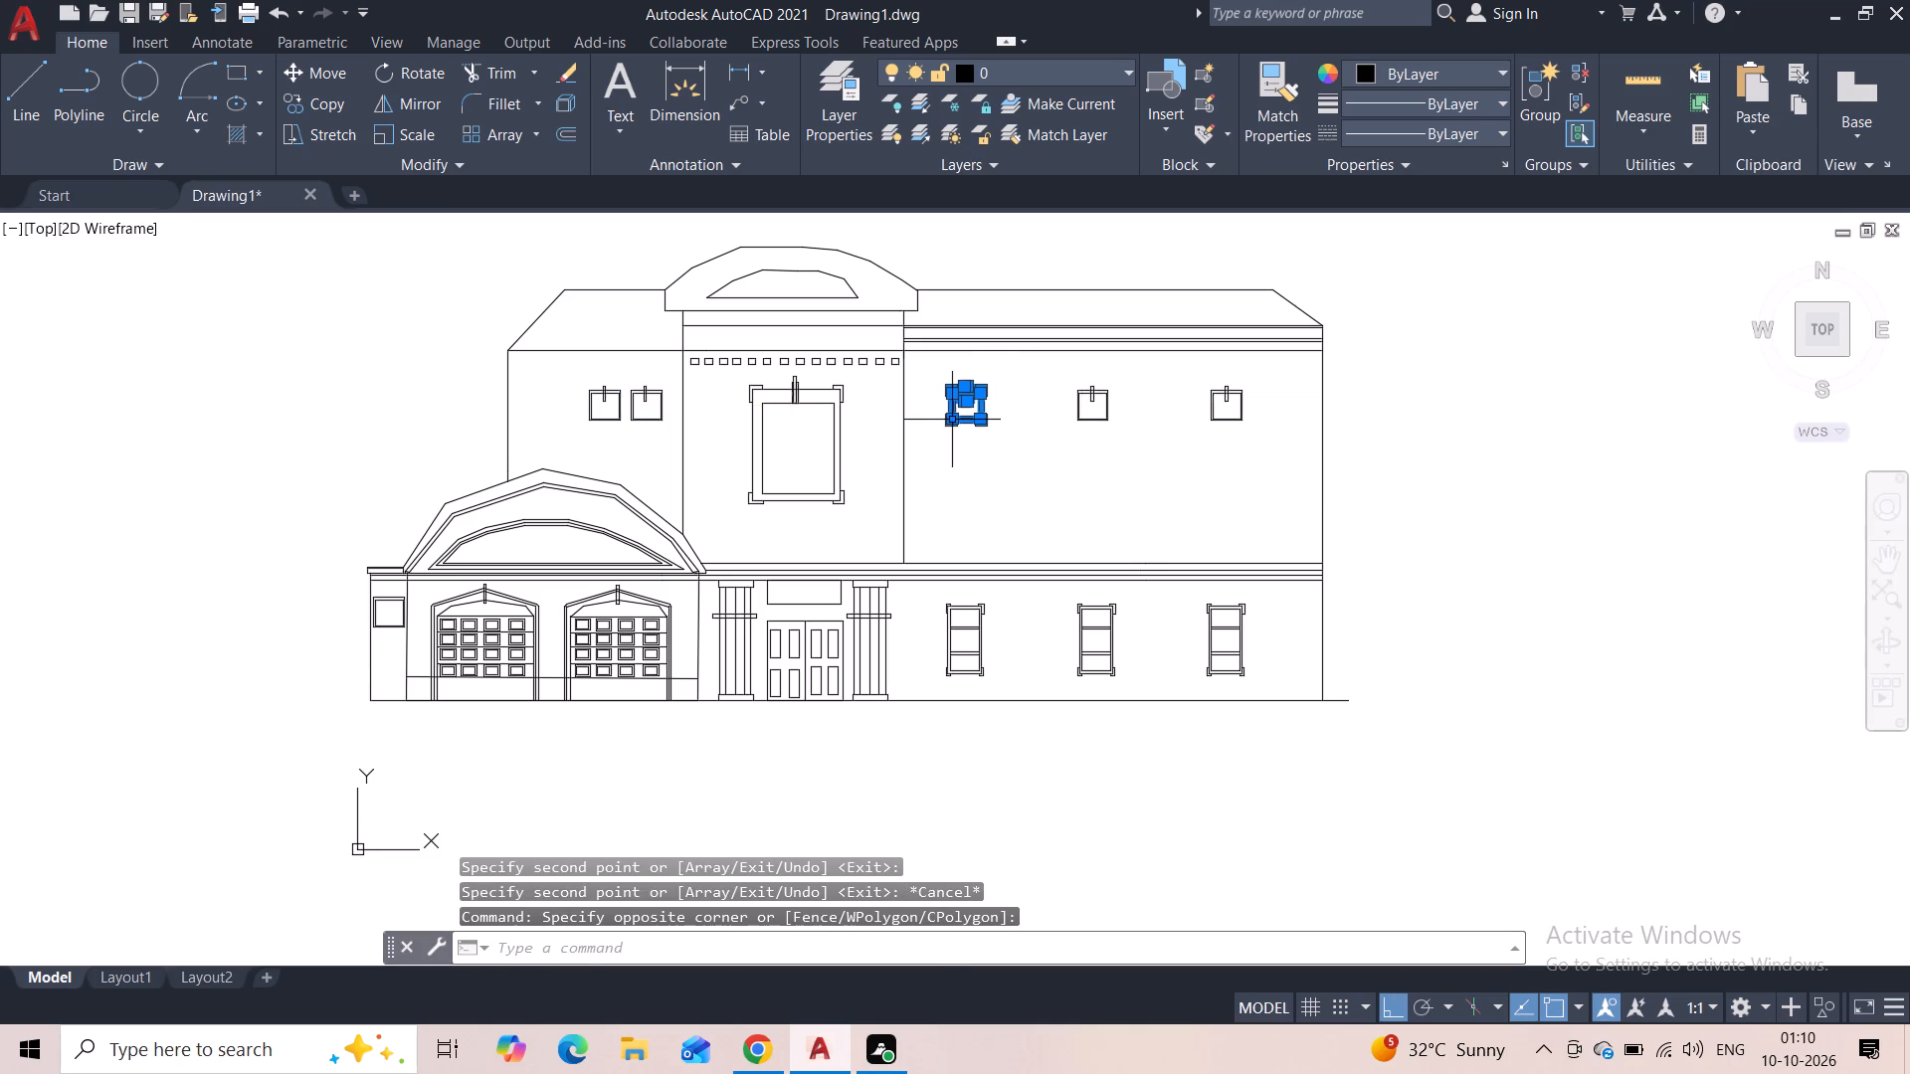
pyautogui.scroll(5, 958, 424)
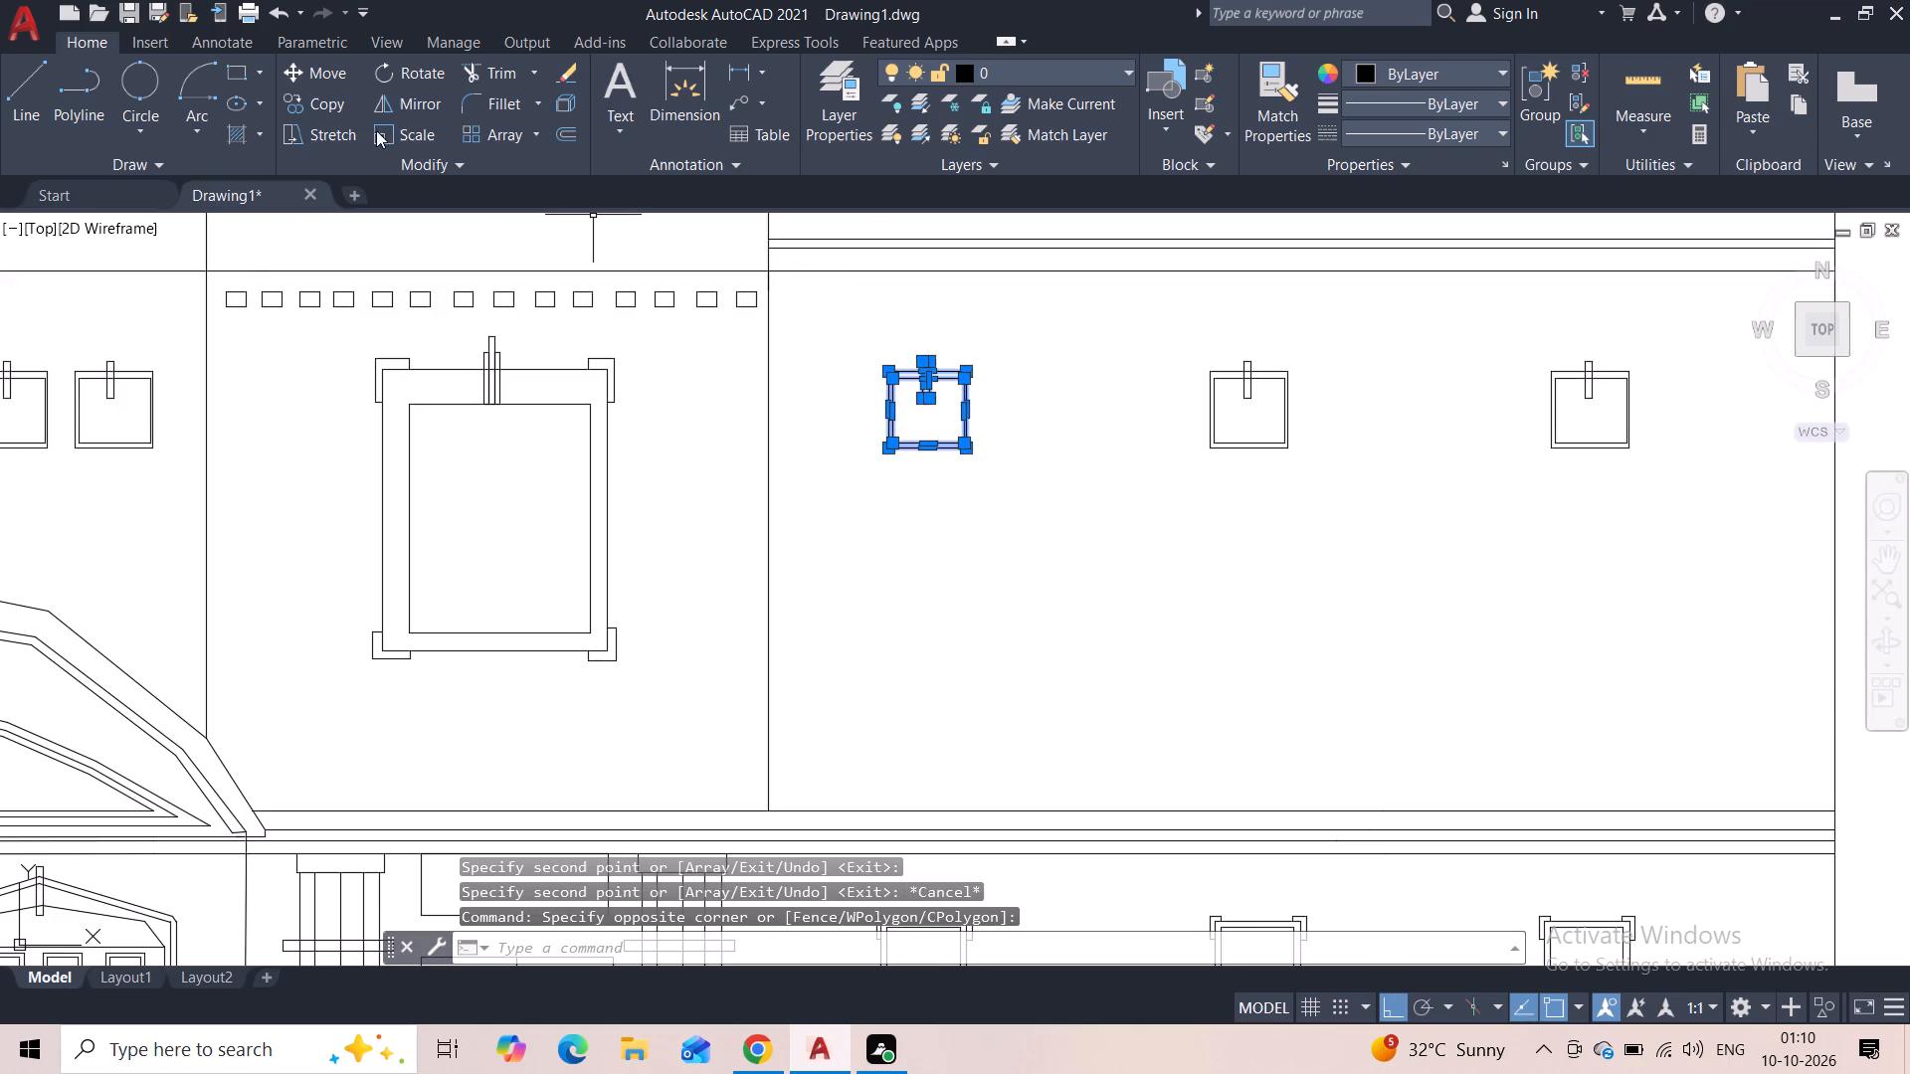
pyautogui.click(386, 134)
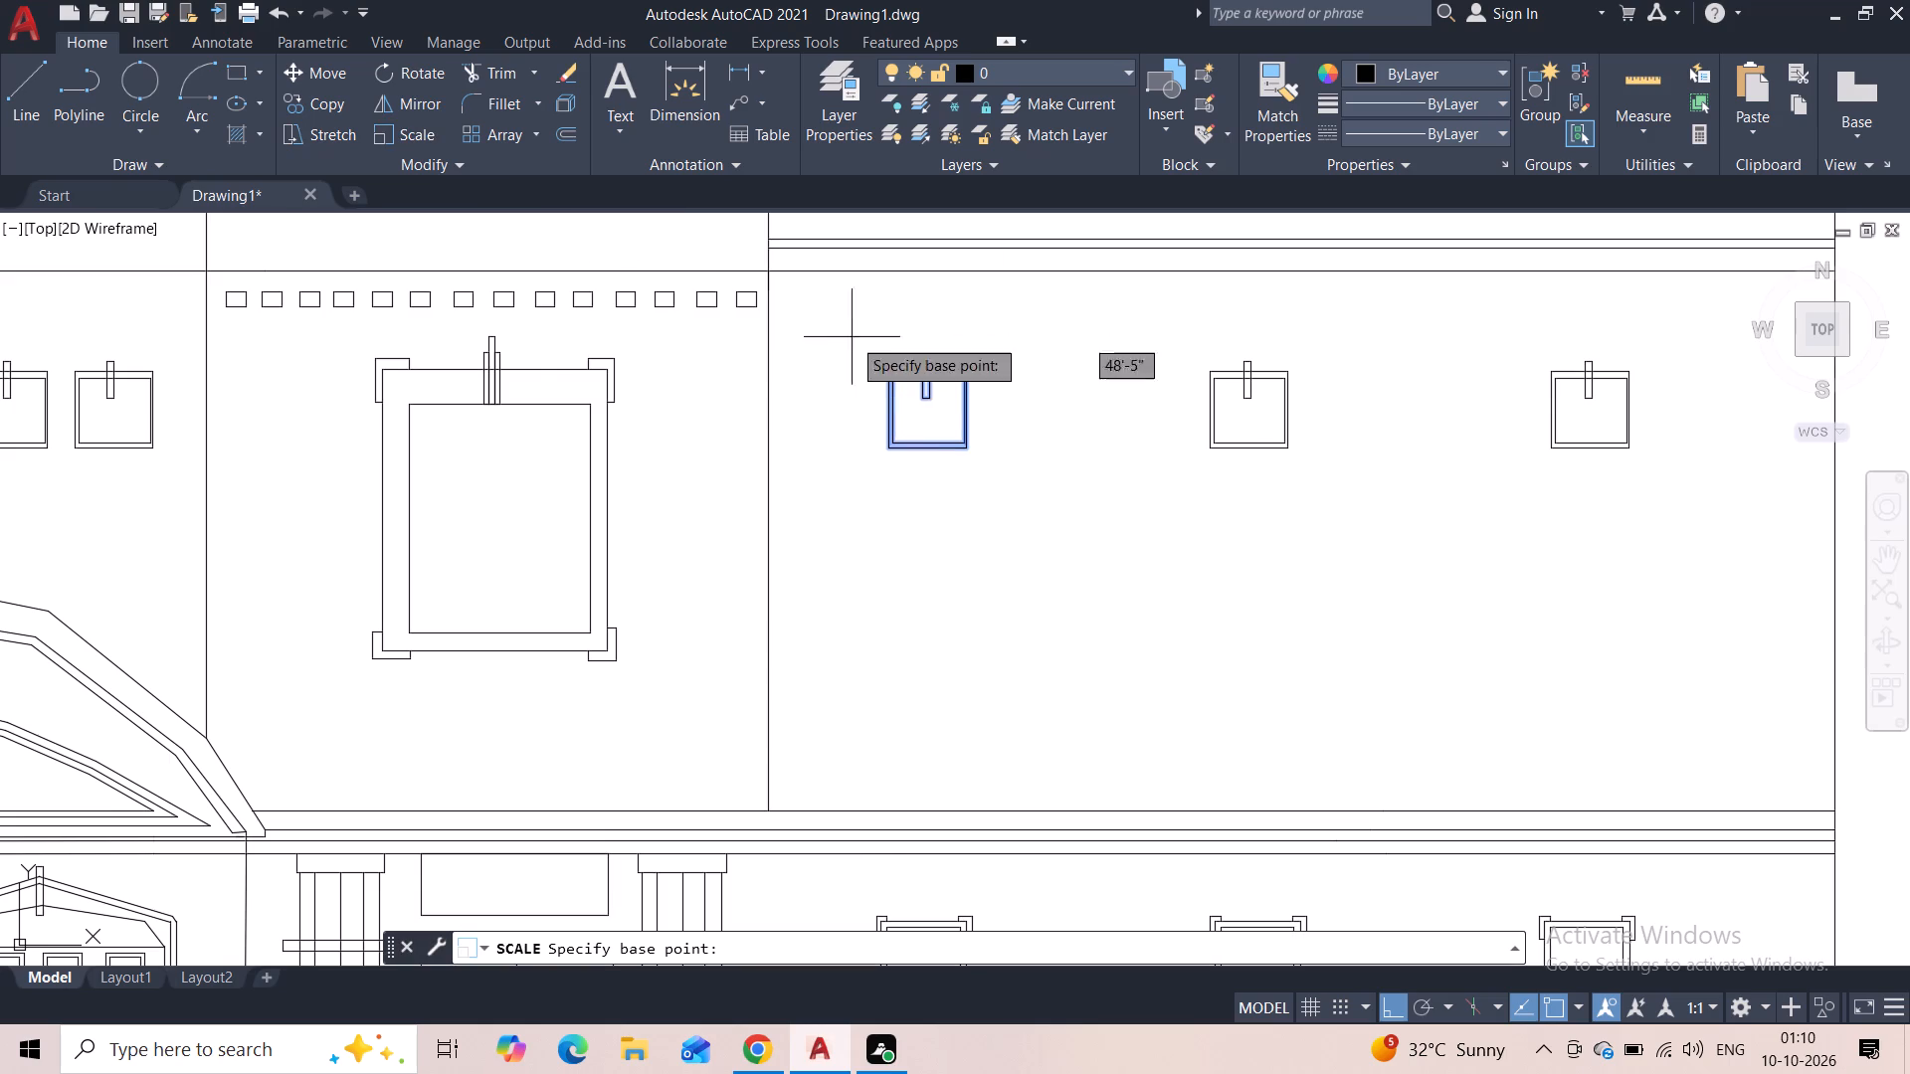
pyautogui.click(924, 419)
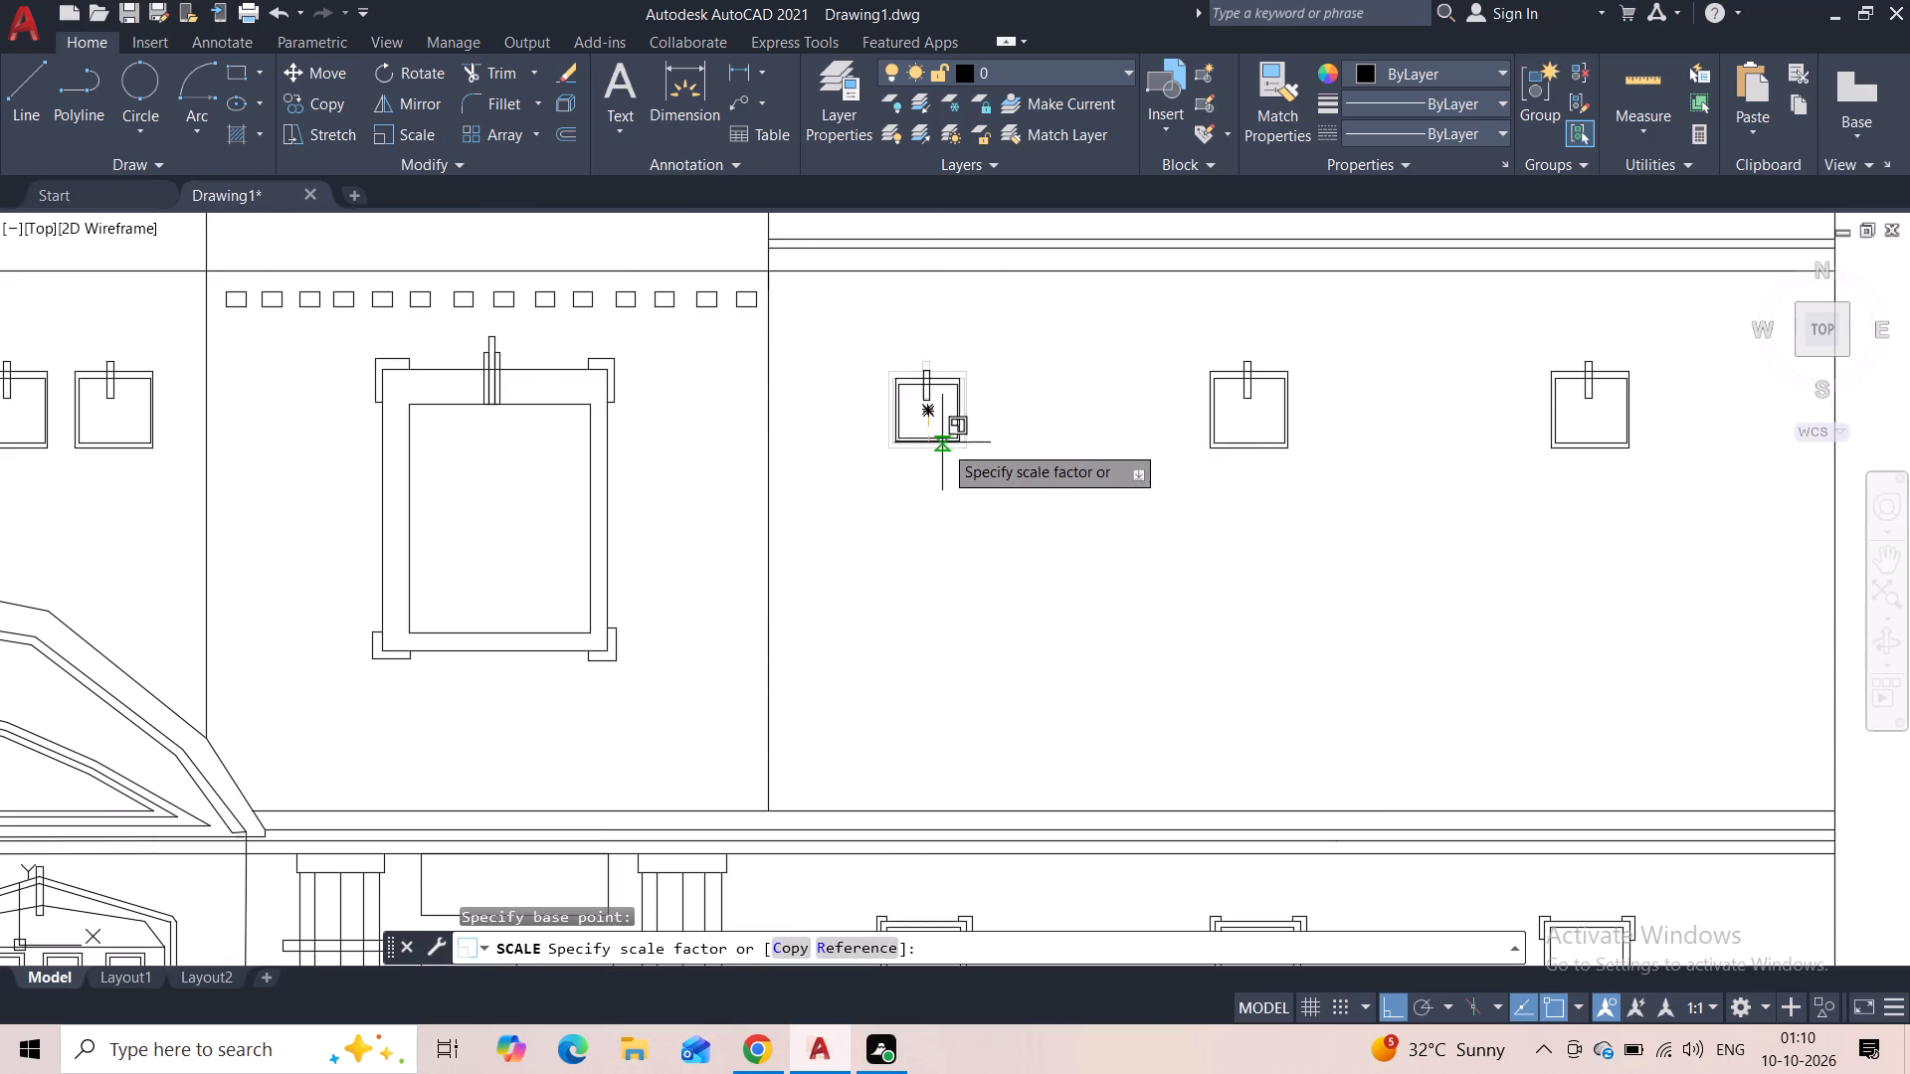
pyautogui.click(970, 510)
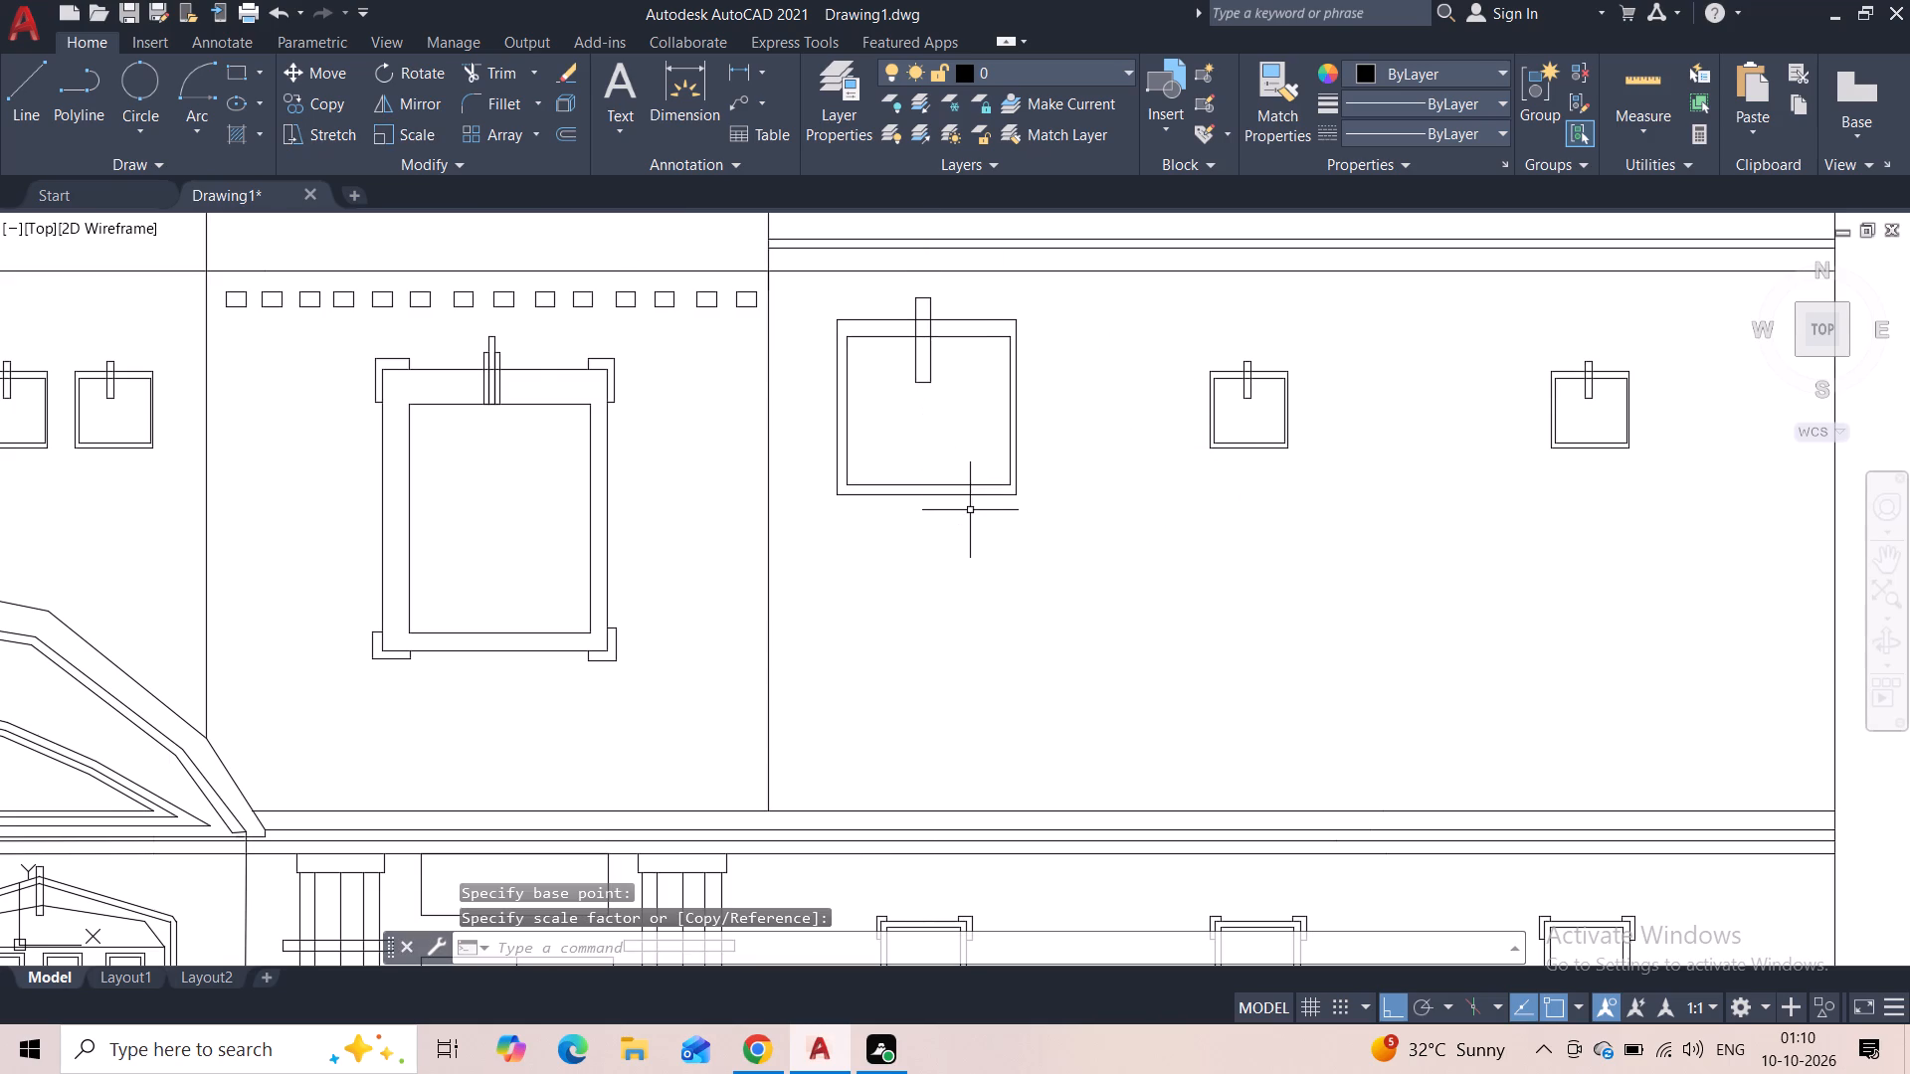
# Delete the two remaining small windows on the right wing's upper floor, keeping only the enlarged one.
pyautogui.moveTo(1030, 385); pyautogui.dragTo(1030, 471, button='middle')
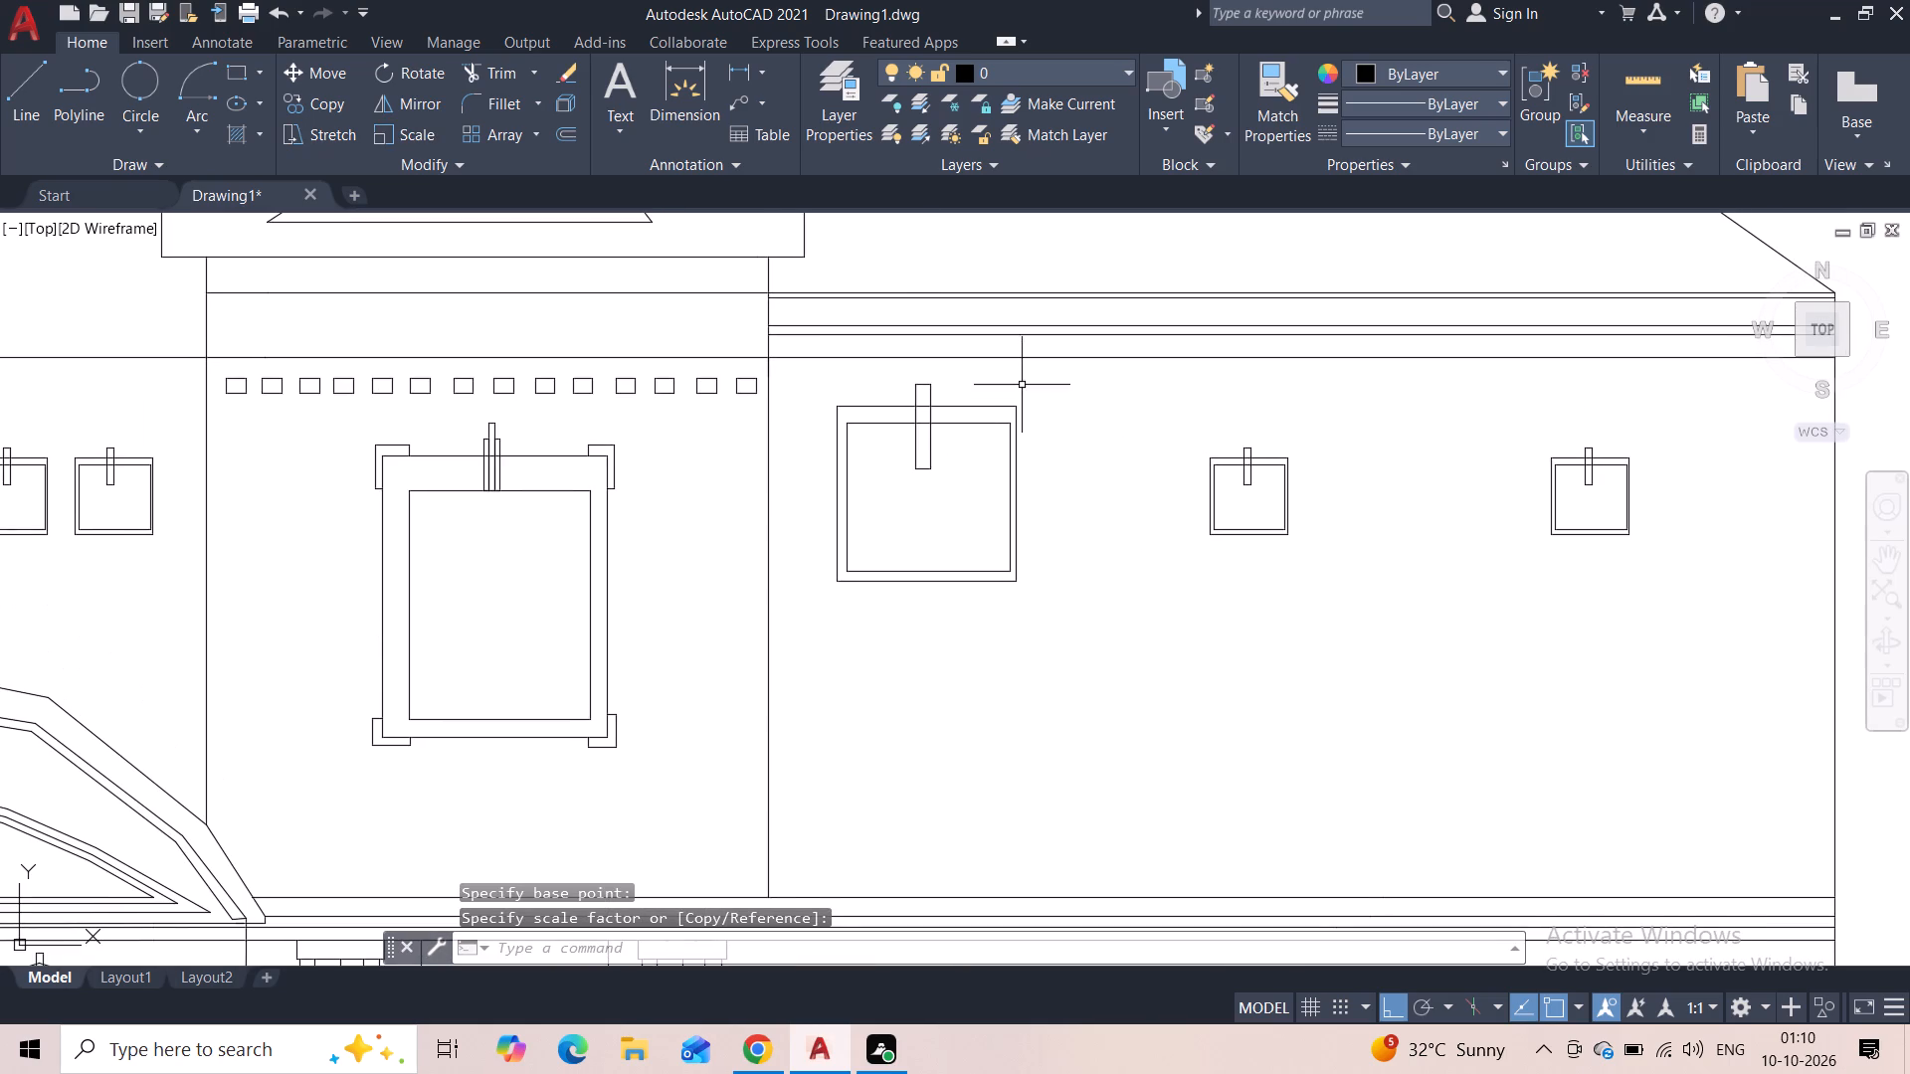
pyautogui.click(1314, 428)
pyautogui.click(1218, 563)
pyautogui.click(1606, 444)
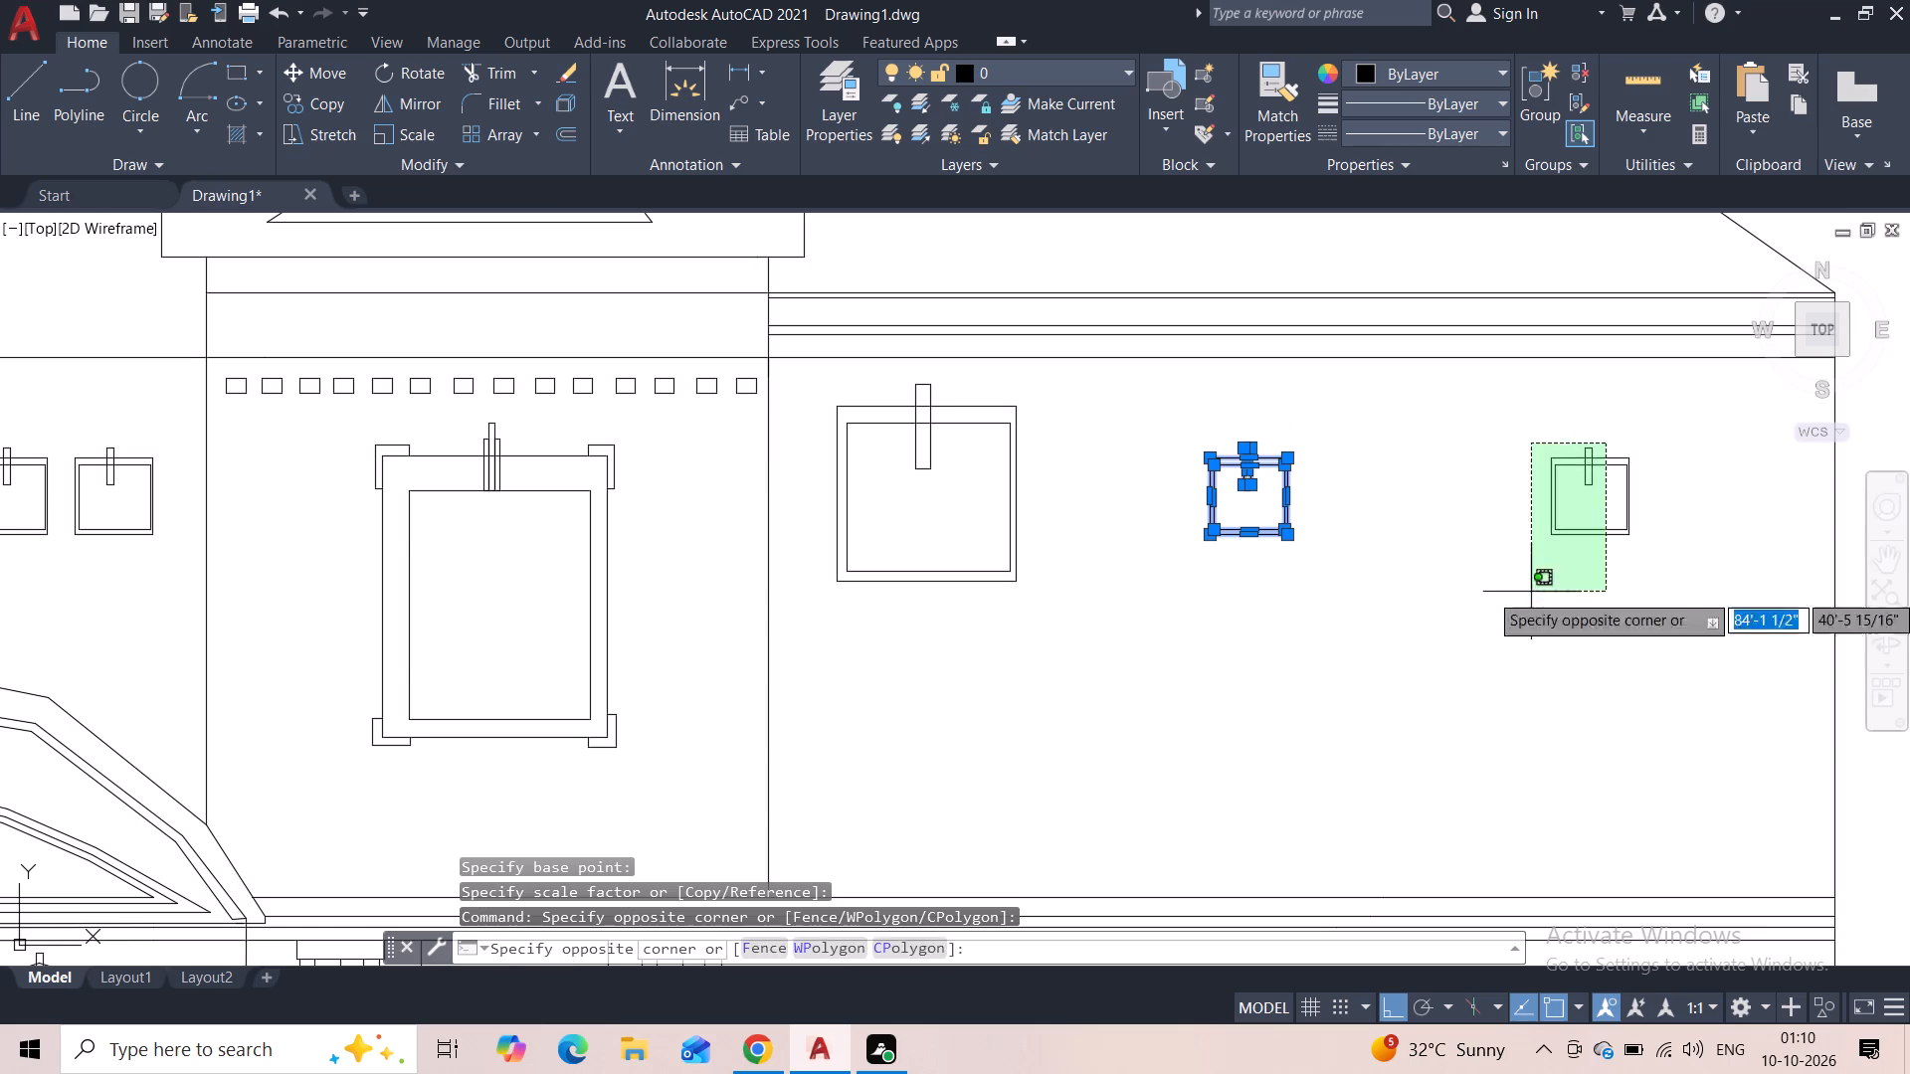
pyautogui.click(1531, 592)
pyautogui.press('Delete')
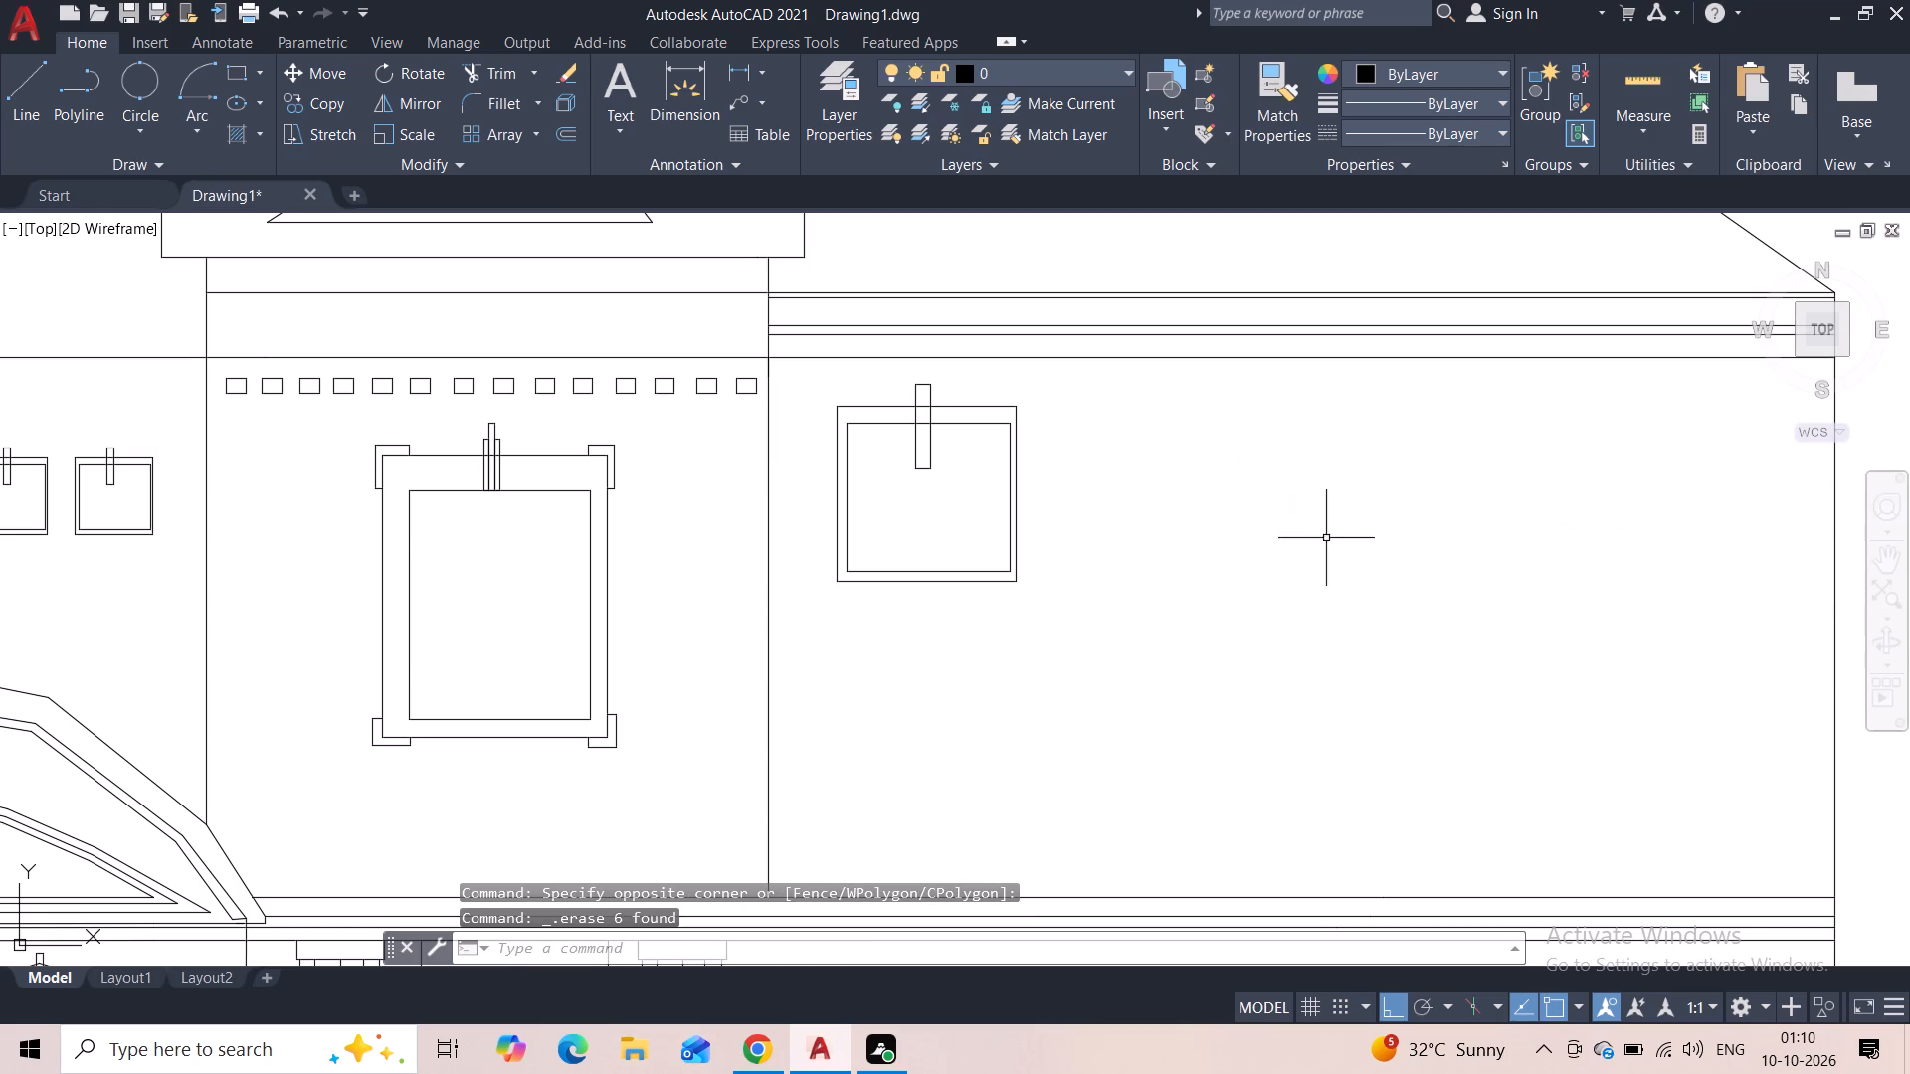
# Move the enlarged upper-floor window on the right wing straight down a short distance, away from the roof band.
pyautogui.click(1060, 400)
pyautogui.click(836, 620)
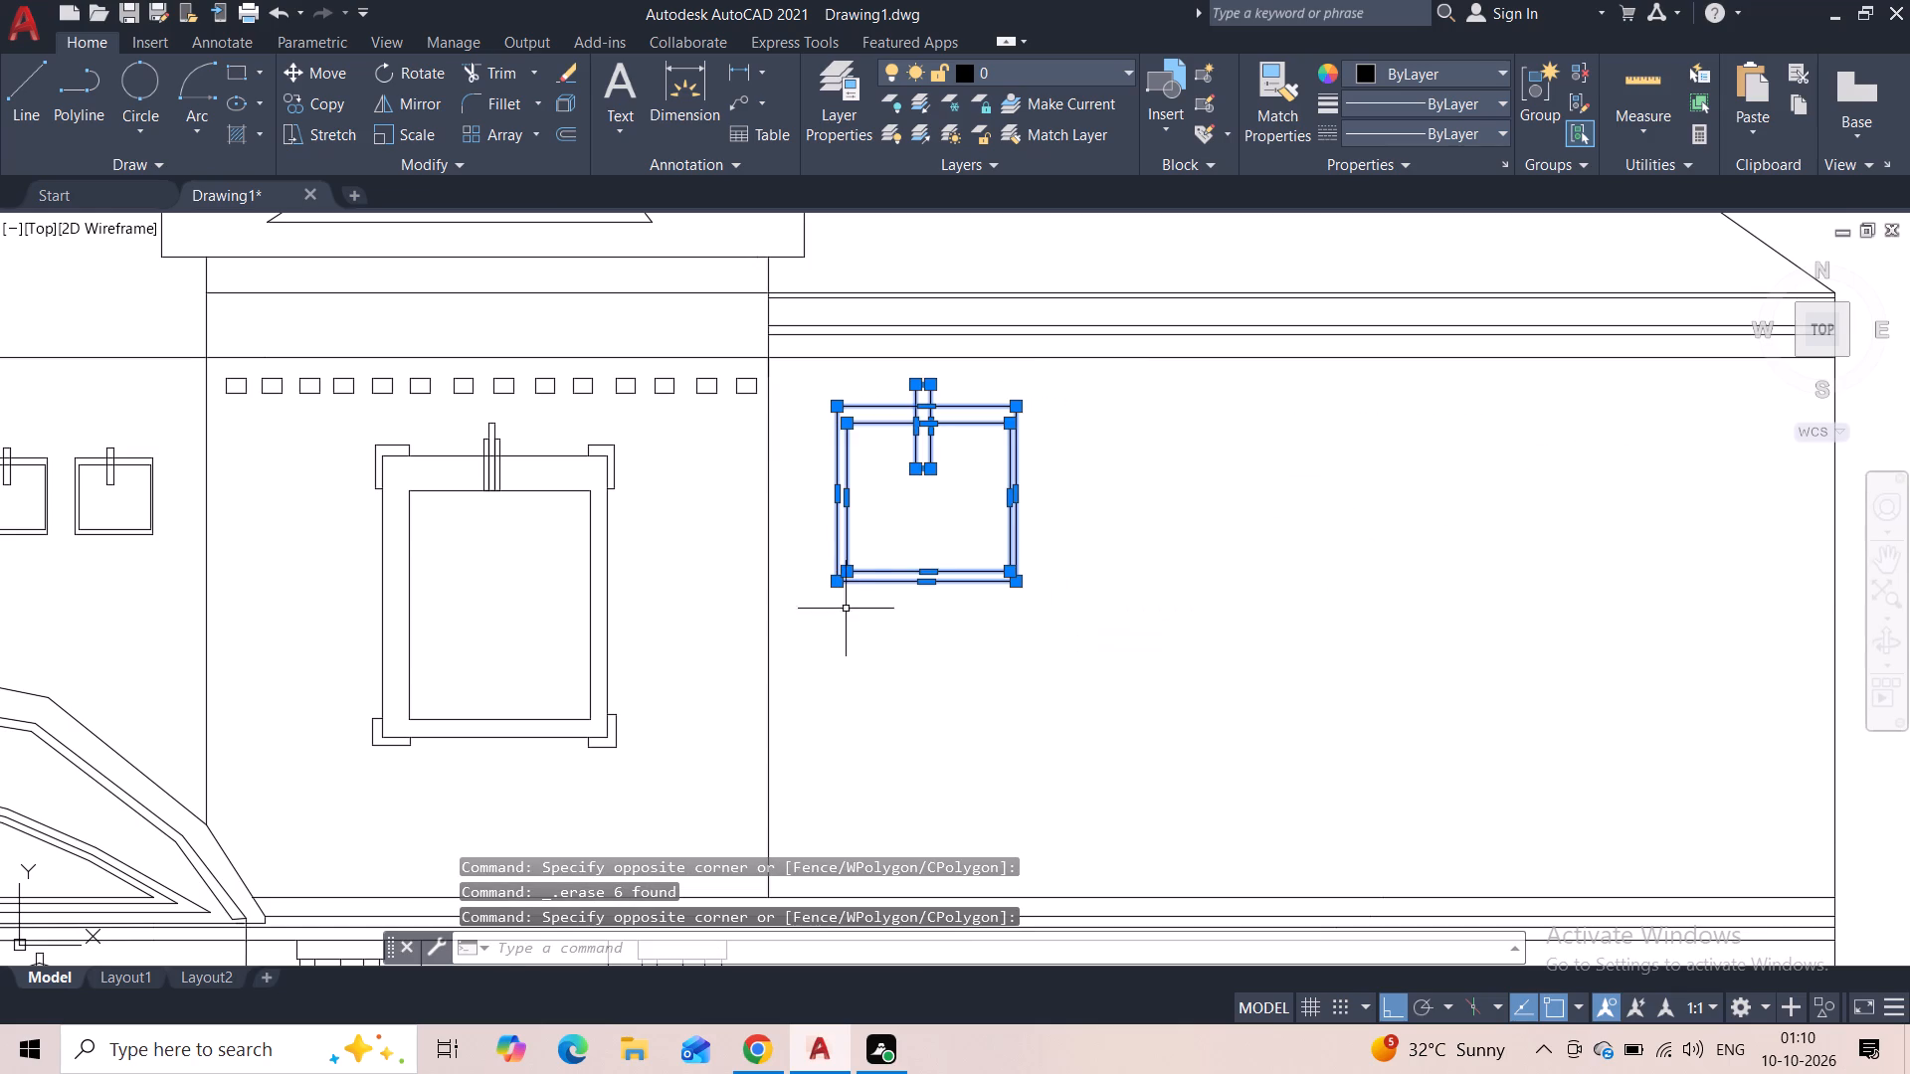
pyautogui.click(309, 84)
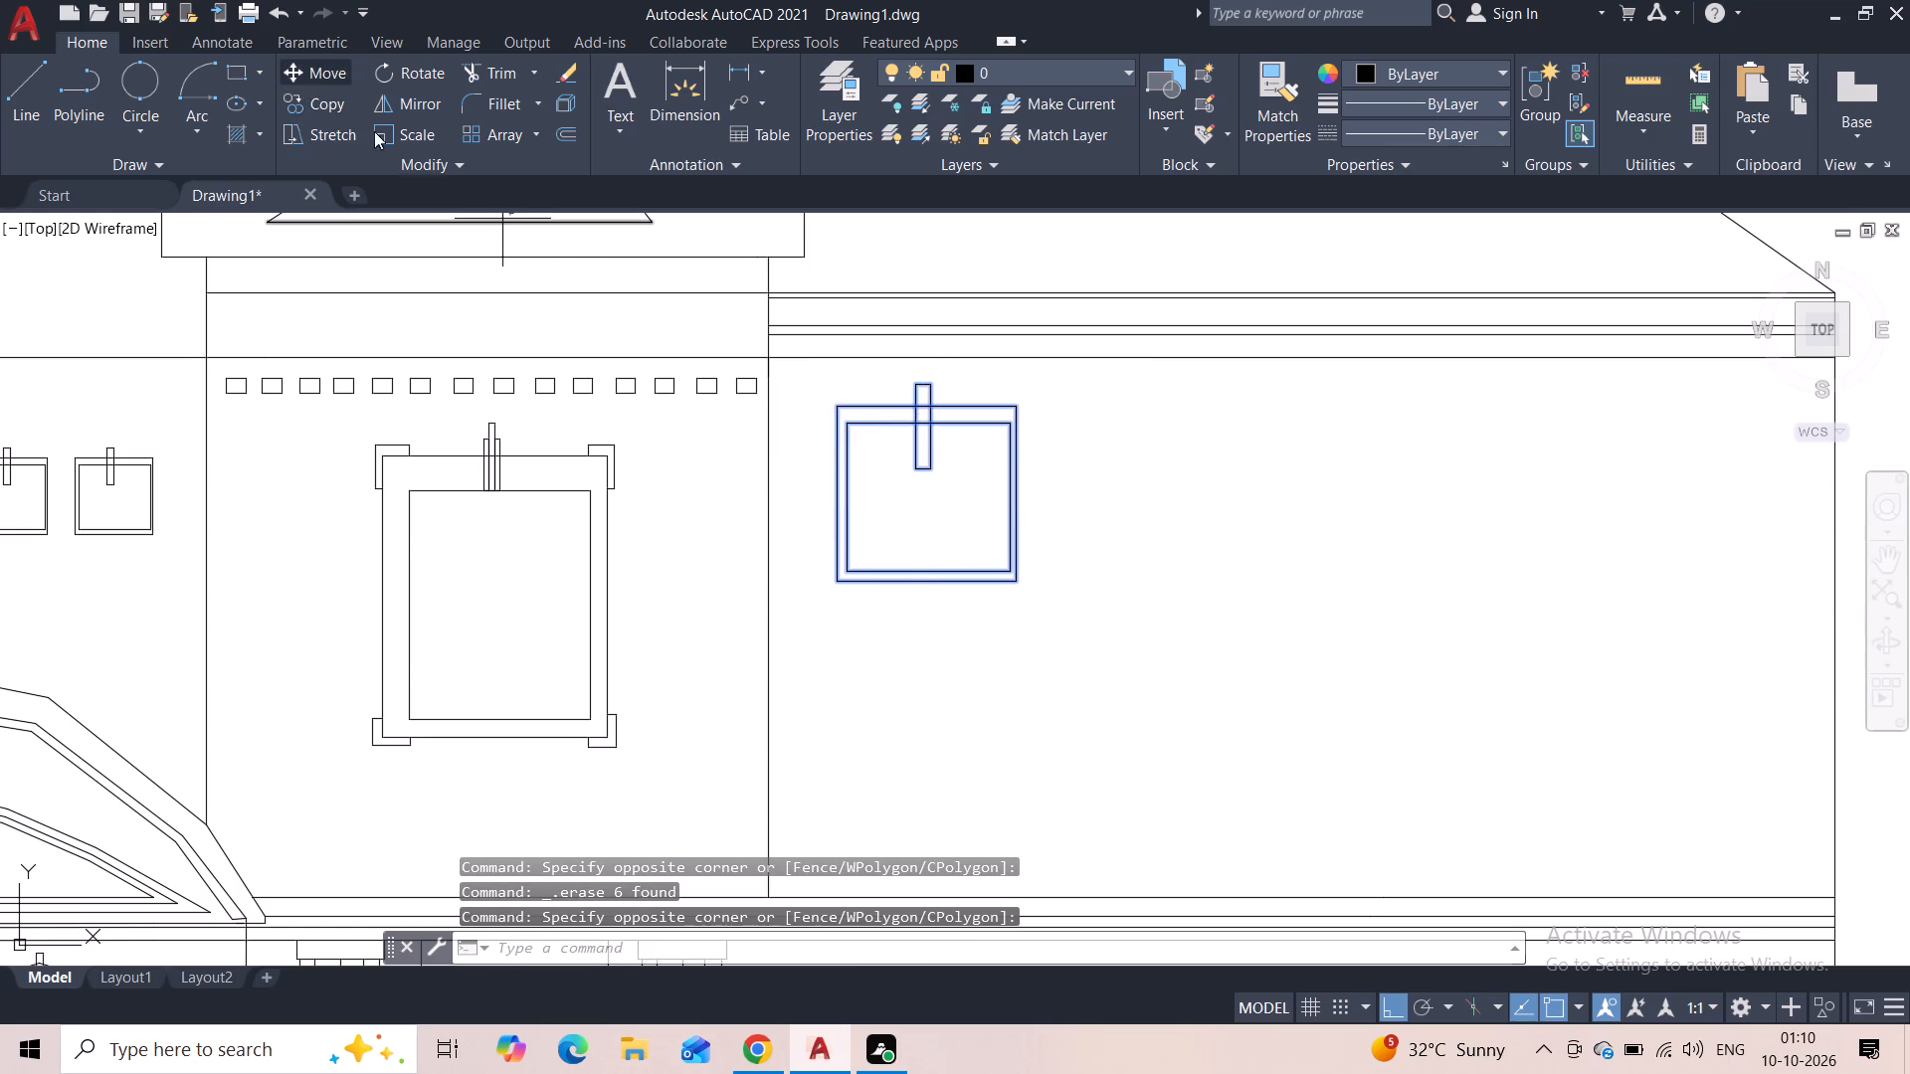
pyautogui.click(858, 429)
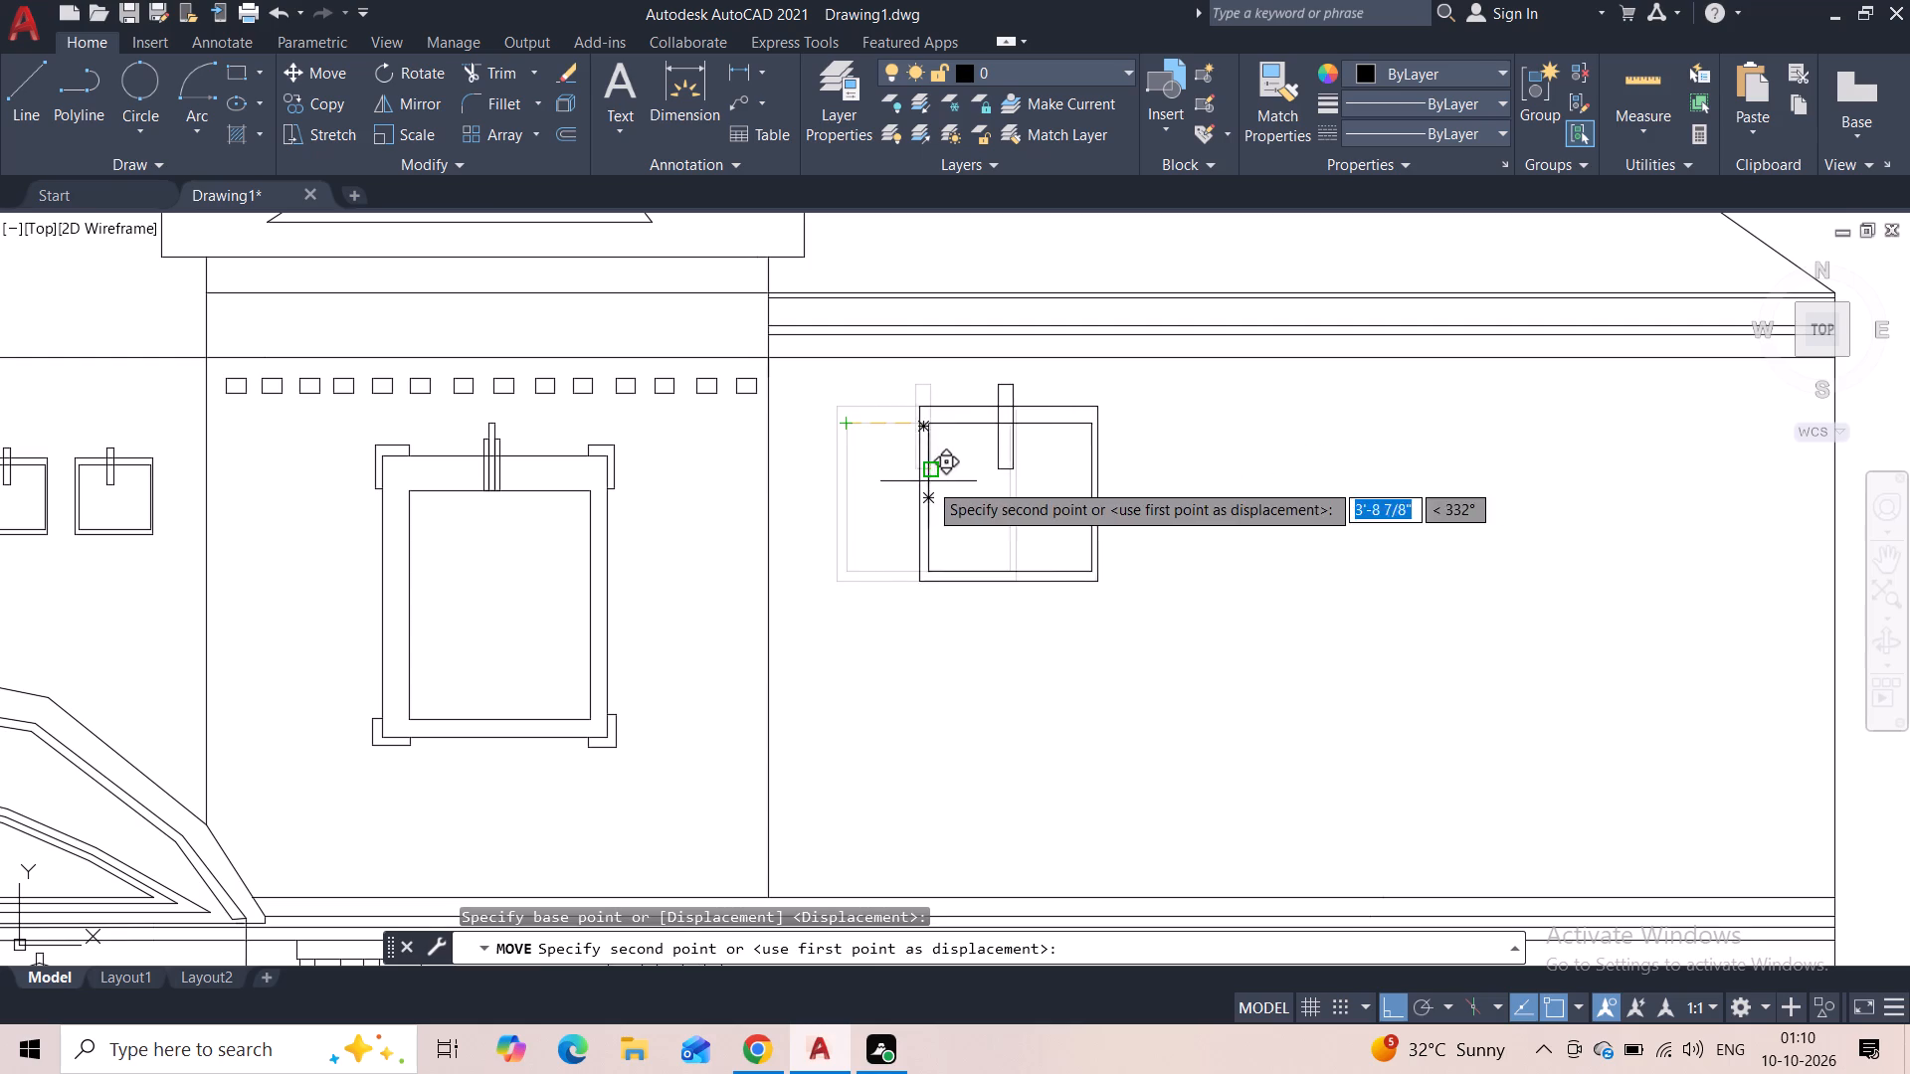
pyautogui.click(907, 499)
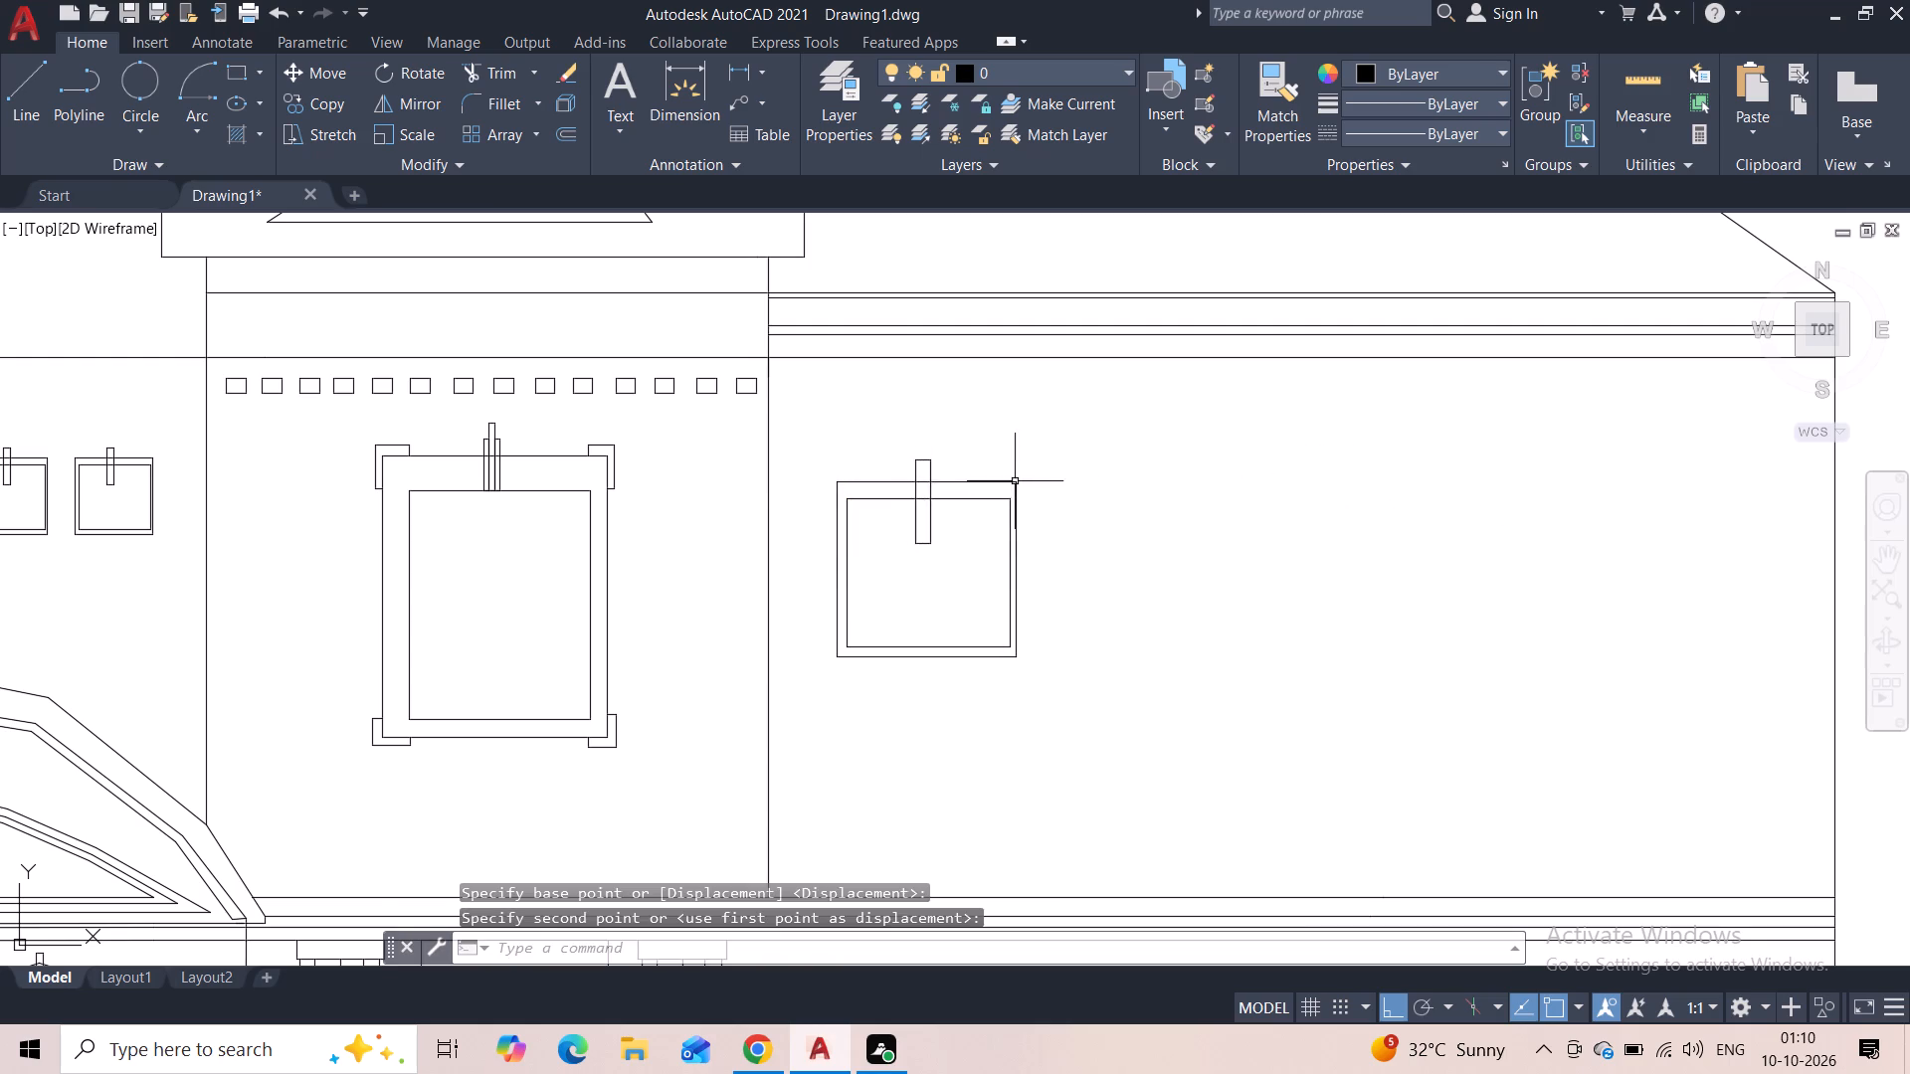
# Copy the enlarged upper-floor window horizontally to two more positions, about 13' and 25'-9" from the original, above the ground-floor windows.
pyautogui.scroll(-1, 1041, 493)
pyautogui.click(1089, 464)
pyautogui.click(933, 627)
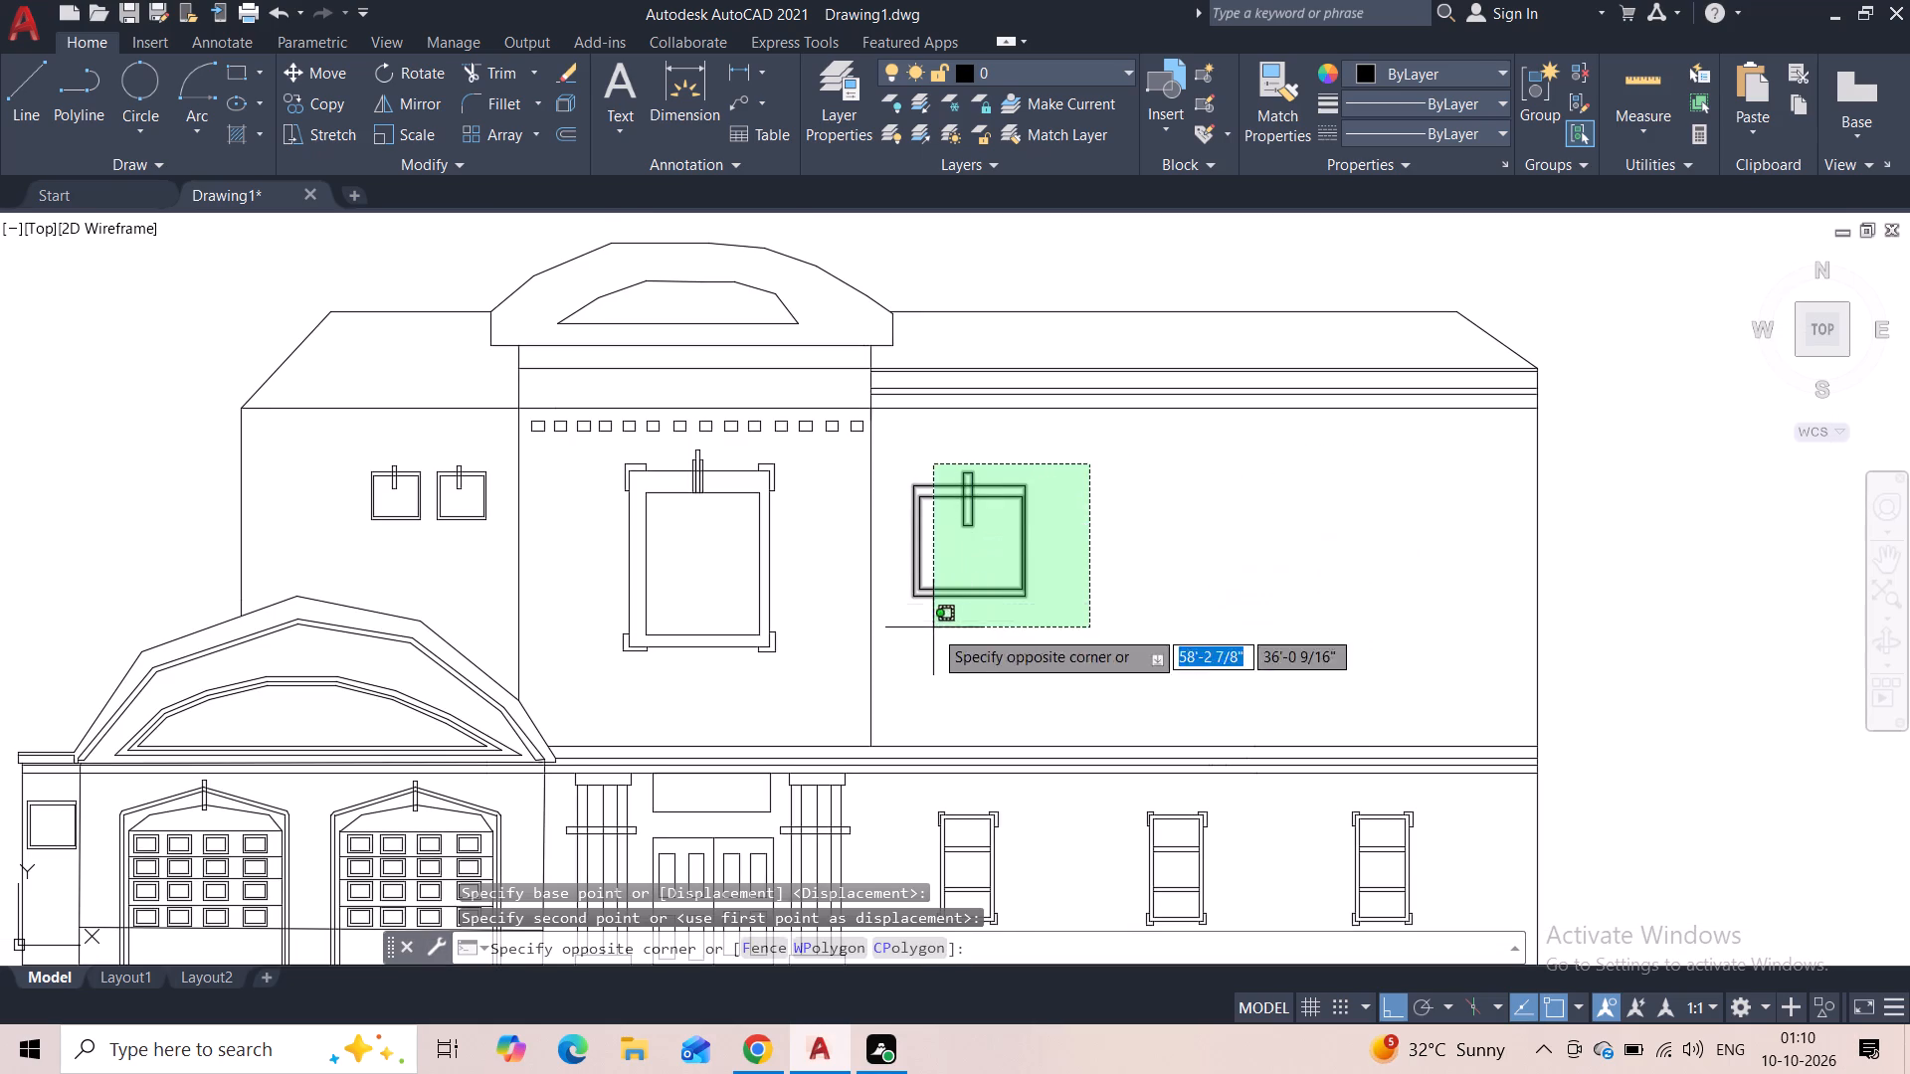
pyautogui.click(312, 98)
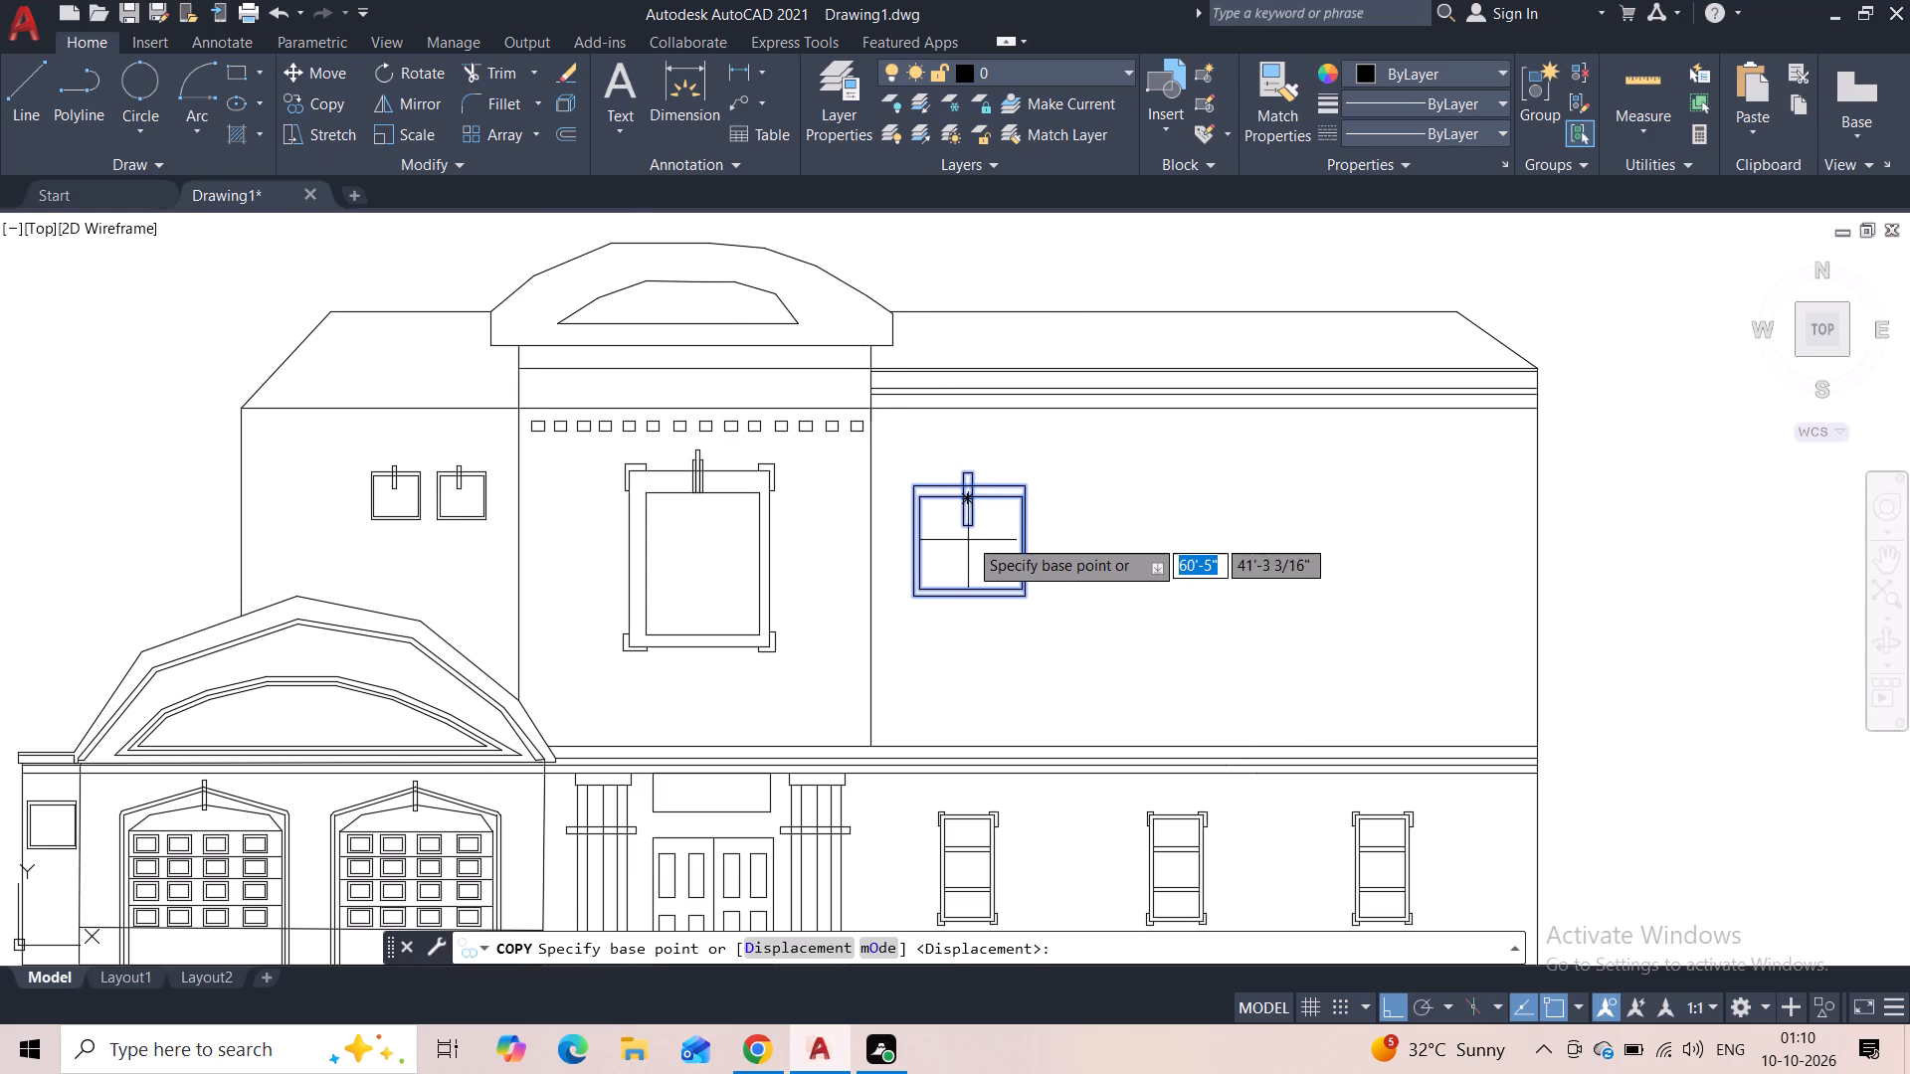
pyautogui.click(968, 505)
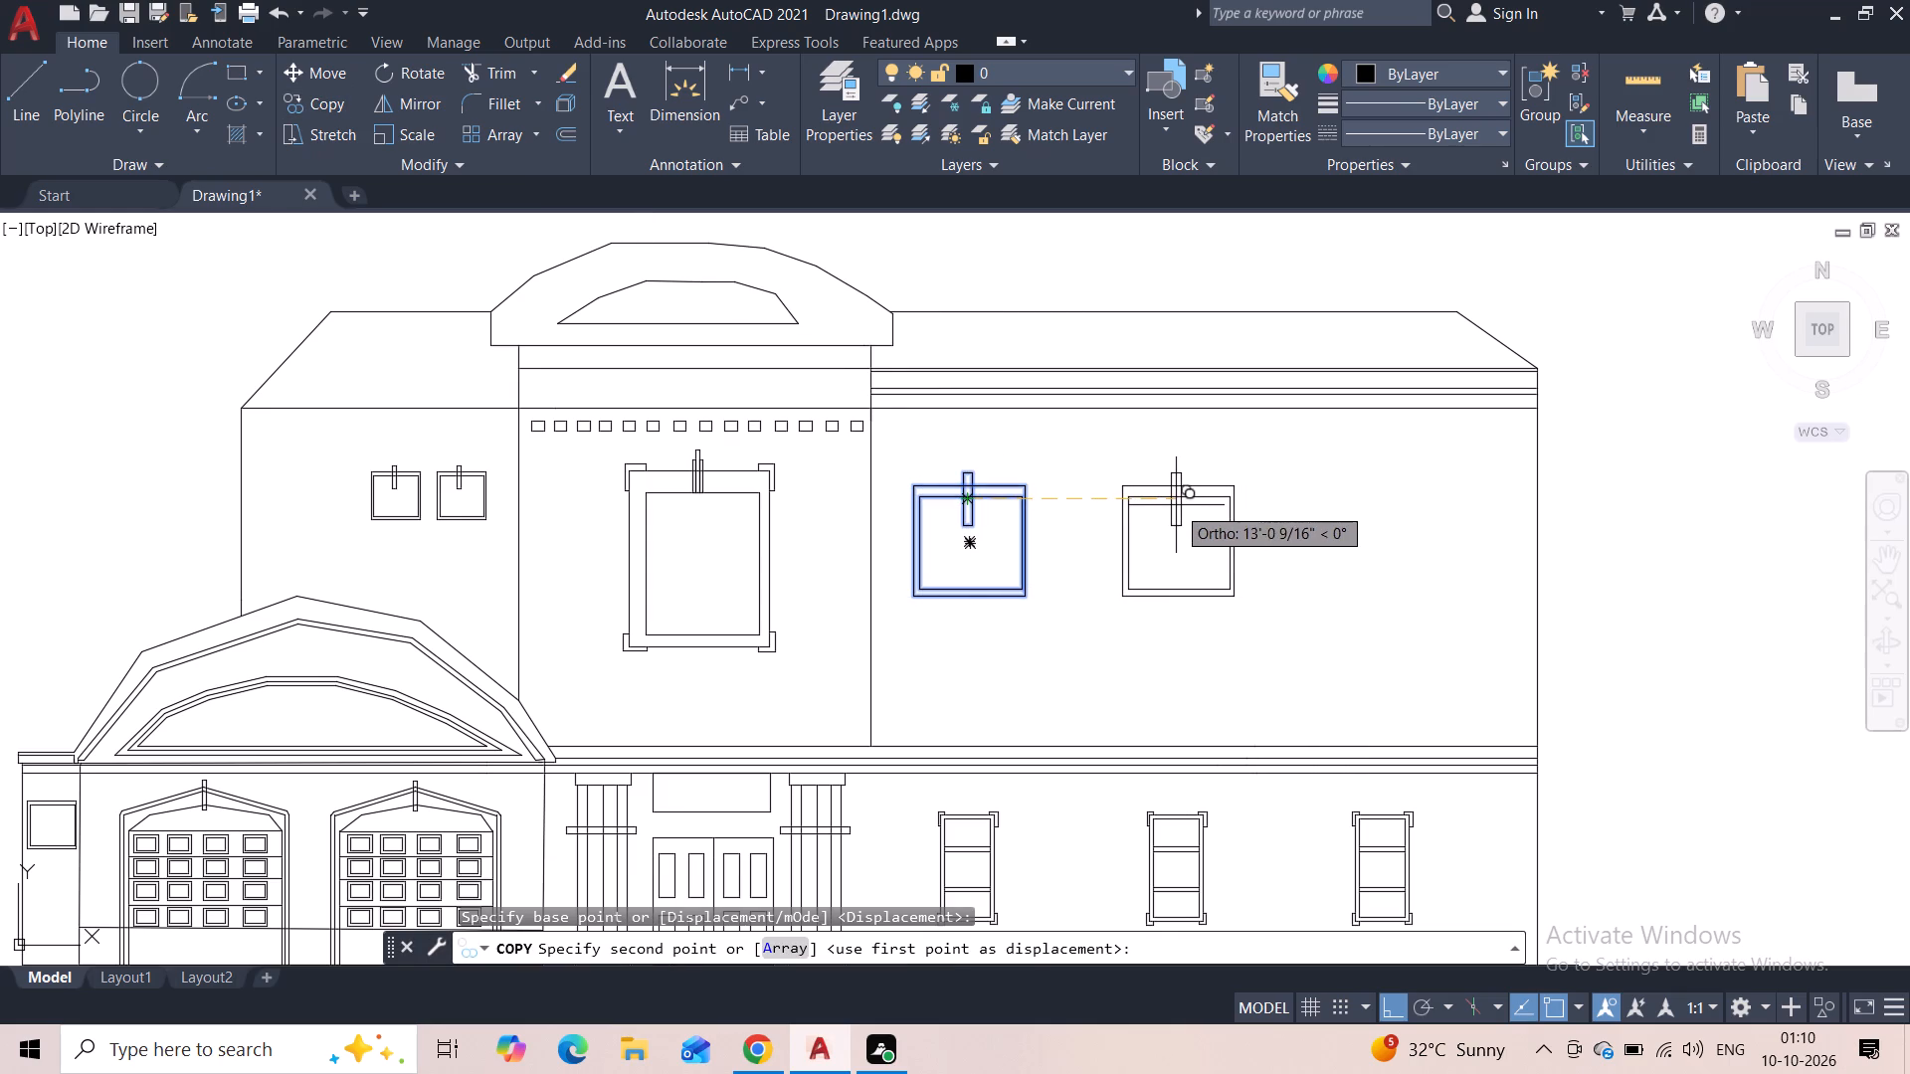
pyautogui.click(1176, 505)
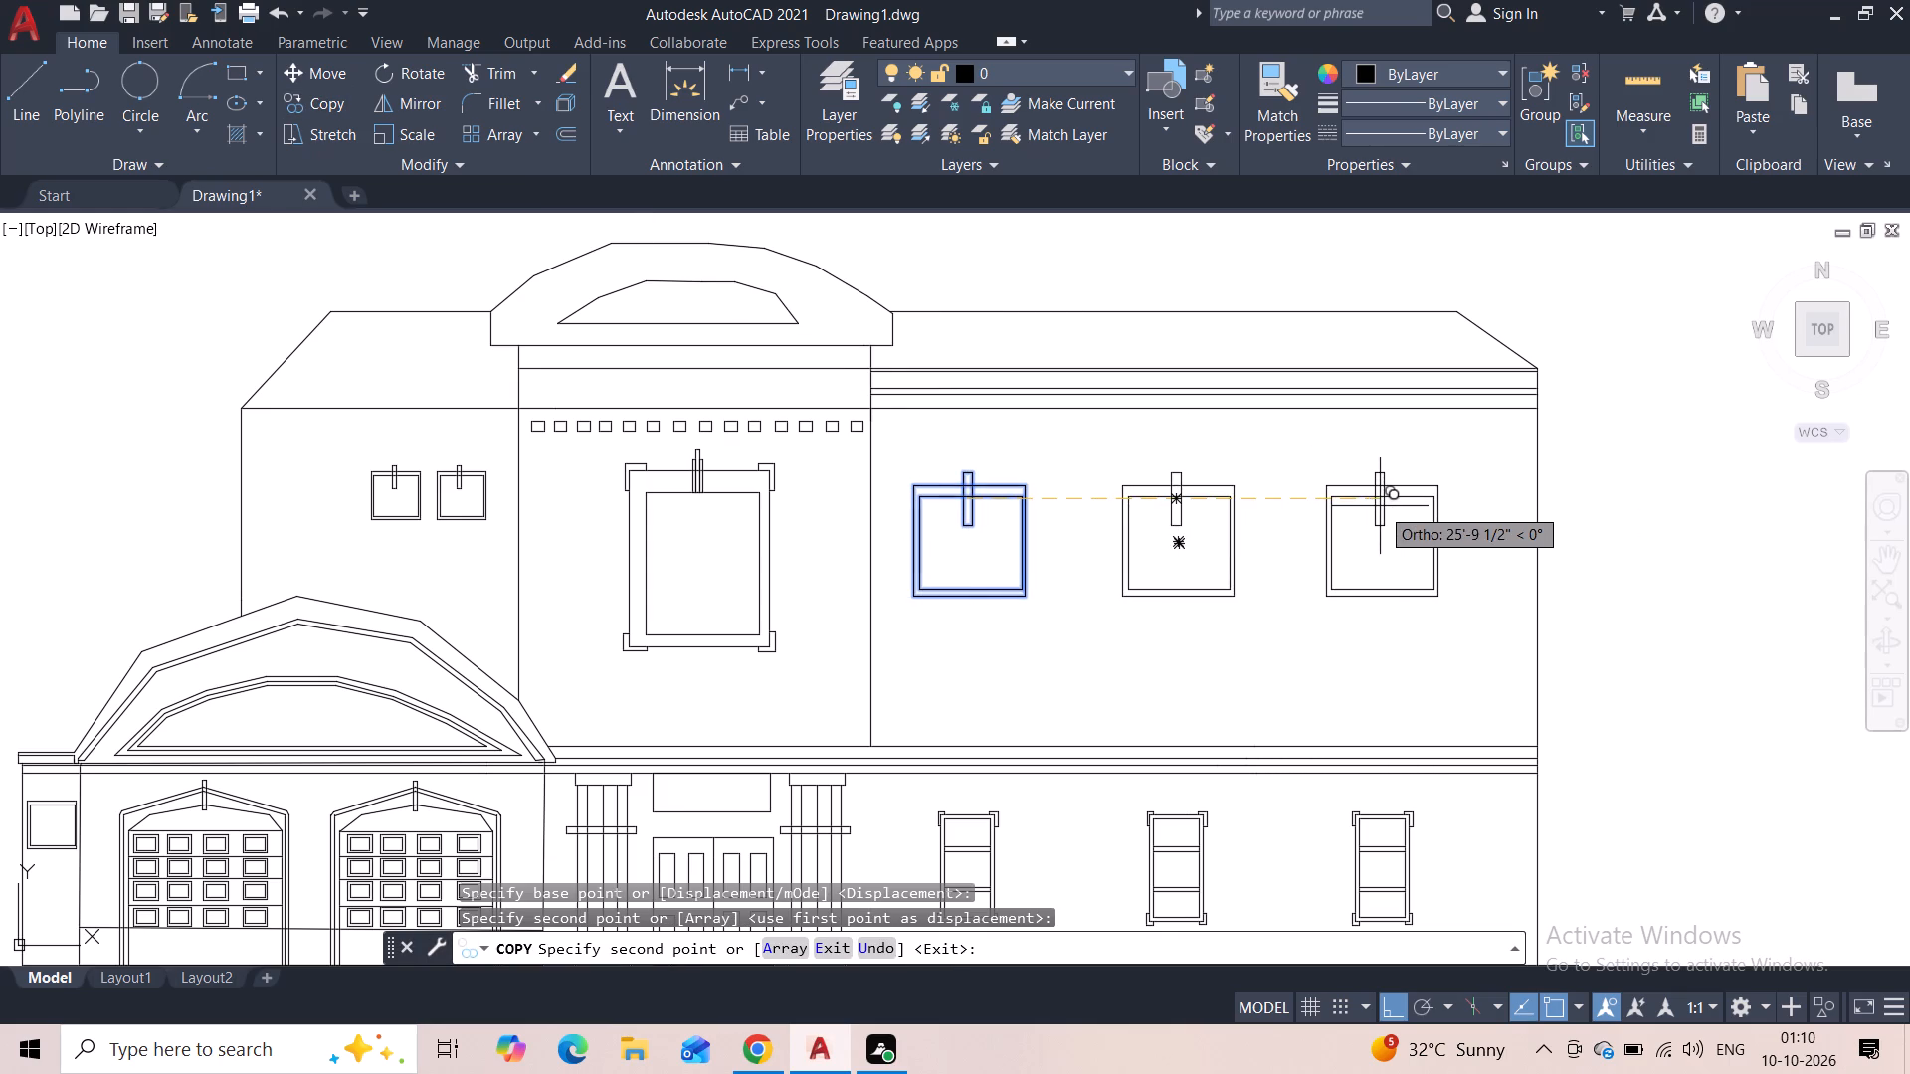
pyautogui.click(1381, 507)
pyautogui.press('Escape')
pyautogui.scroll(-2, 1433, 484)
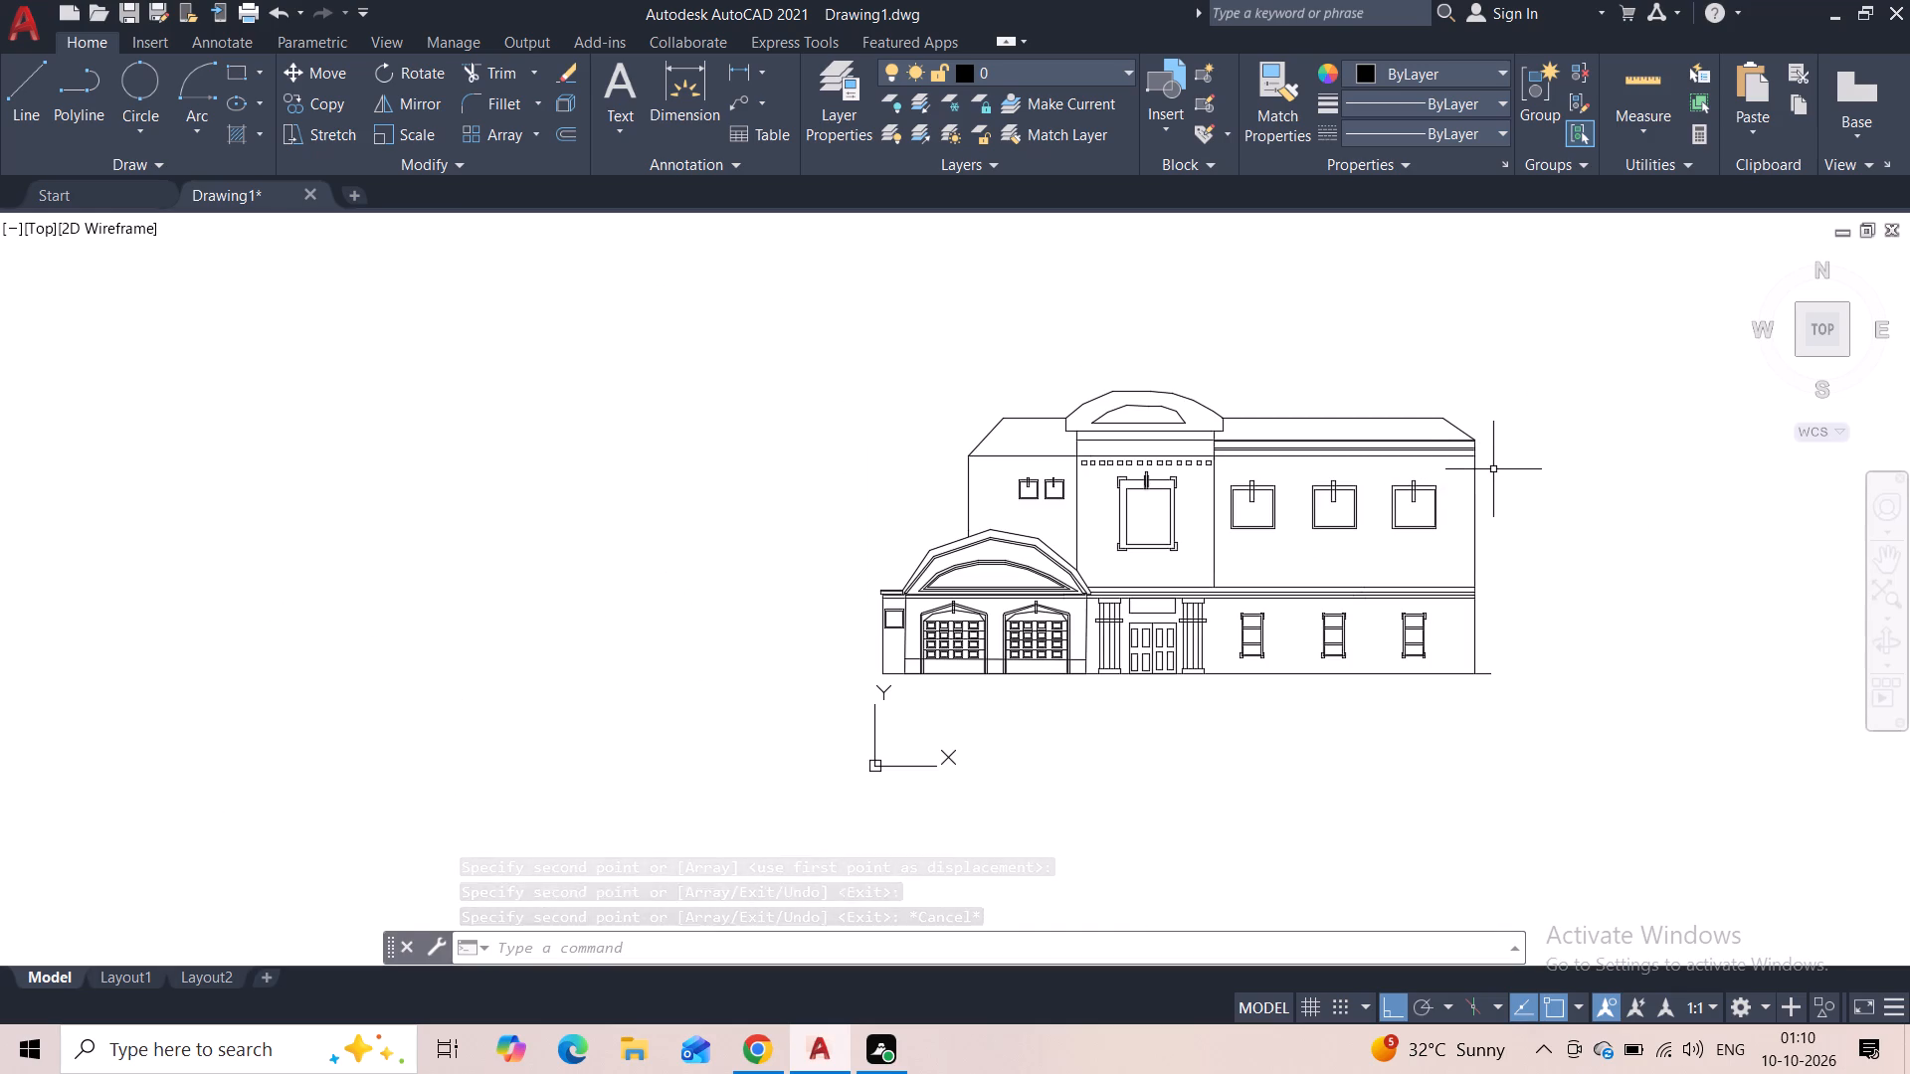
# Hatch the left wing's upper wall around its two small windows with the AR-CONC pattern.
pyautogui.press('h')
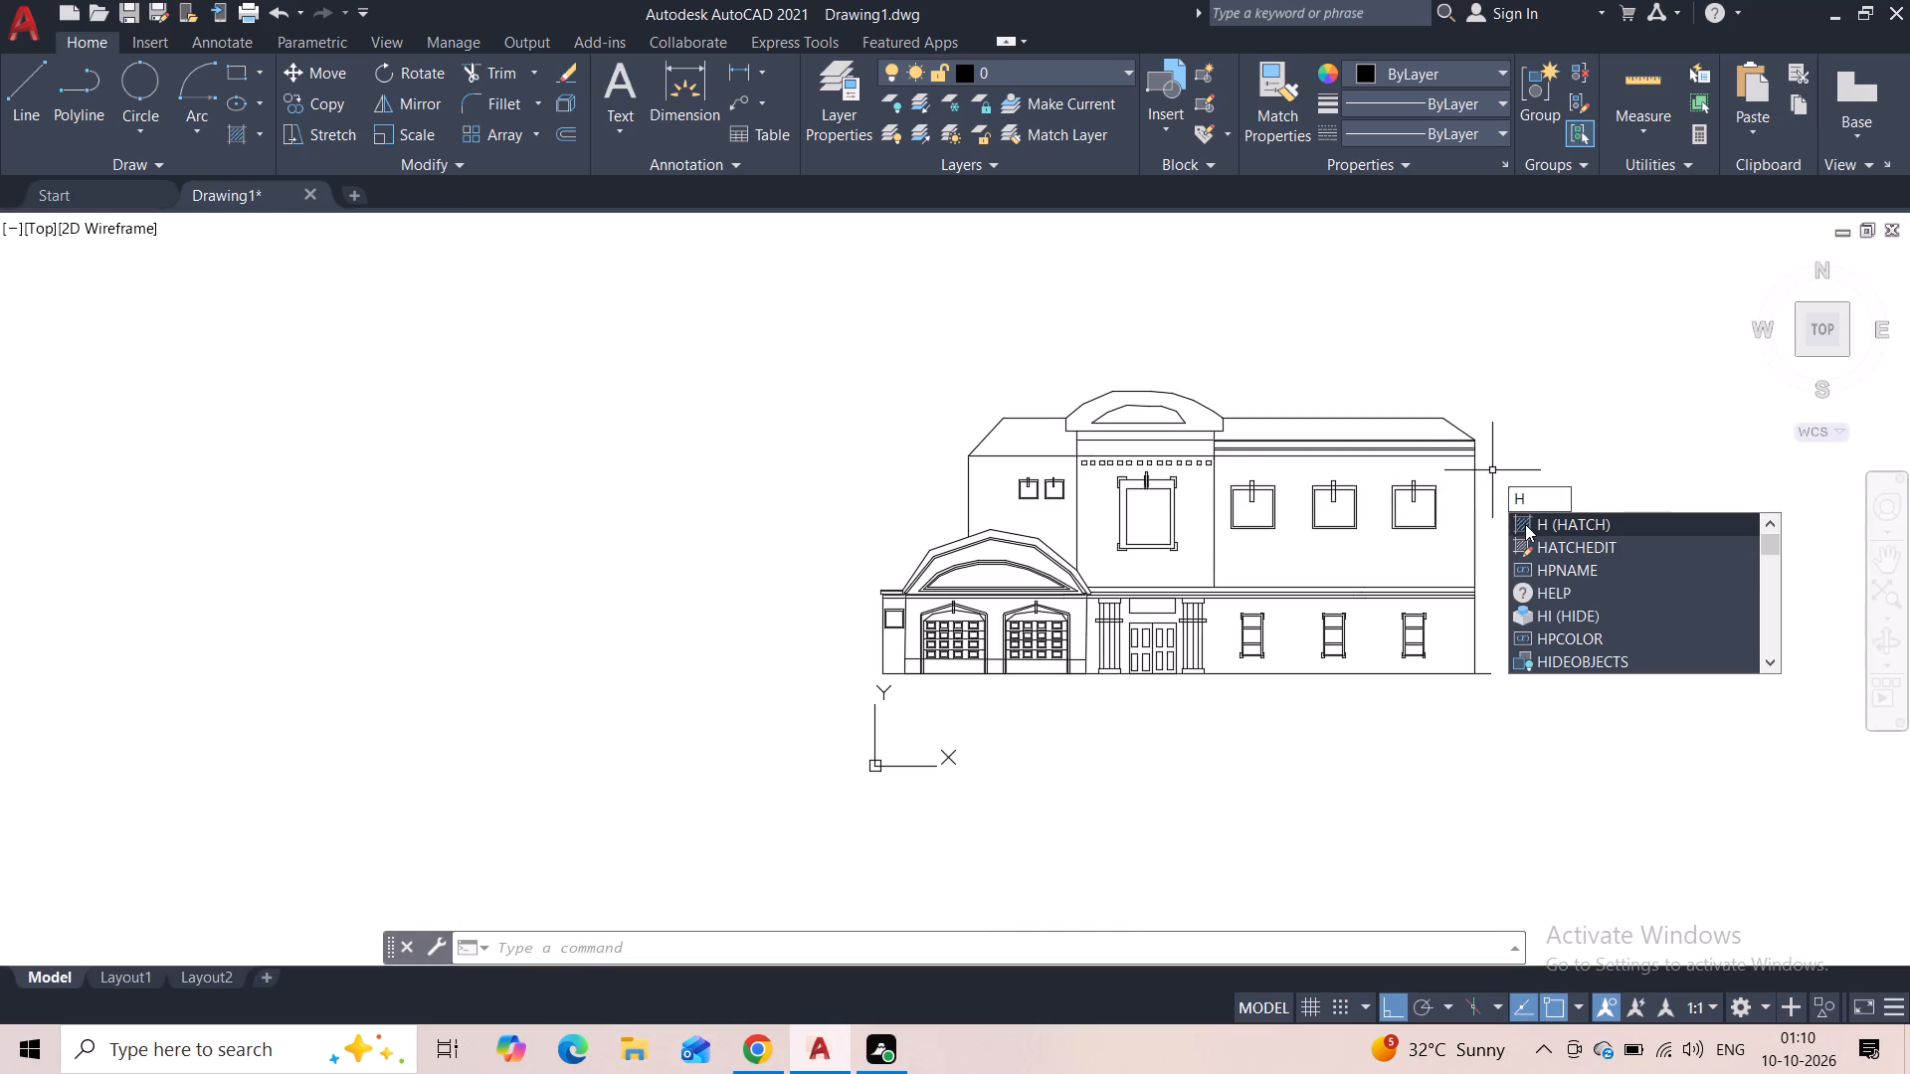
pyautogui.click(1525, 524)
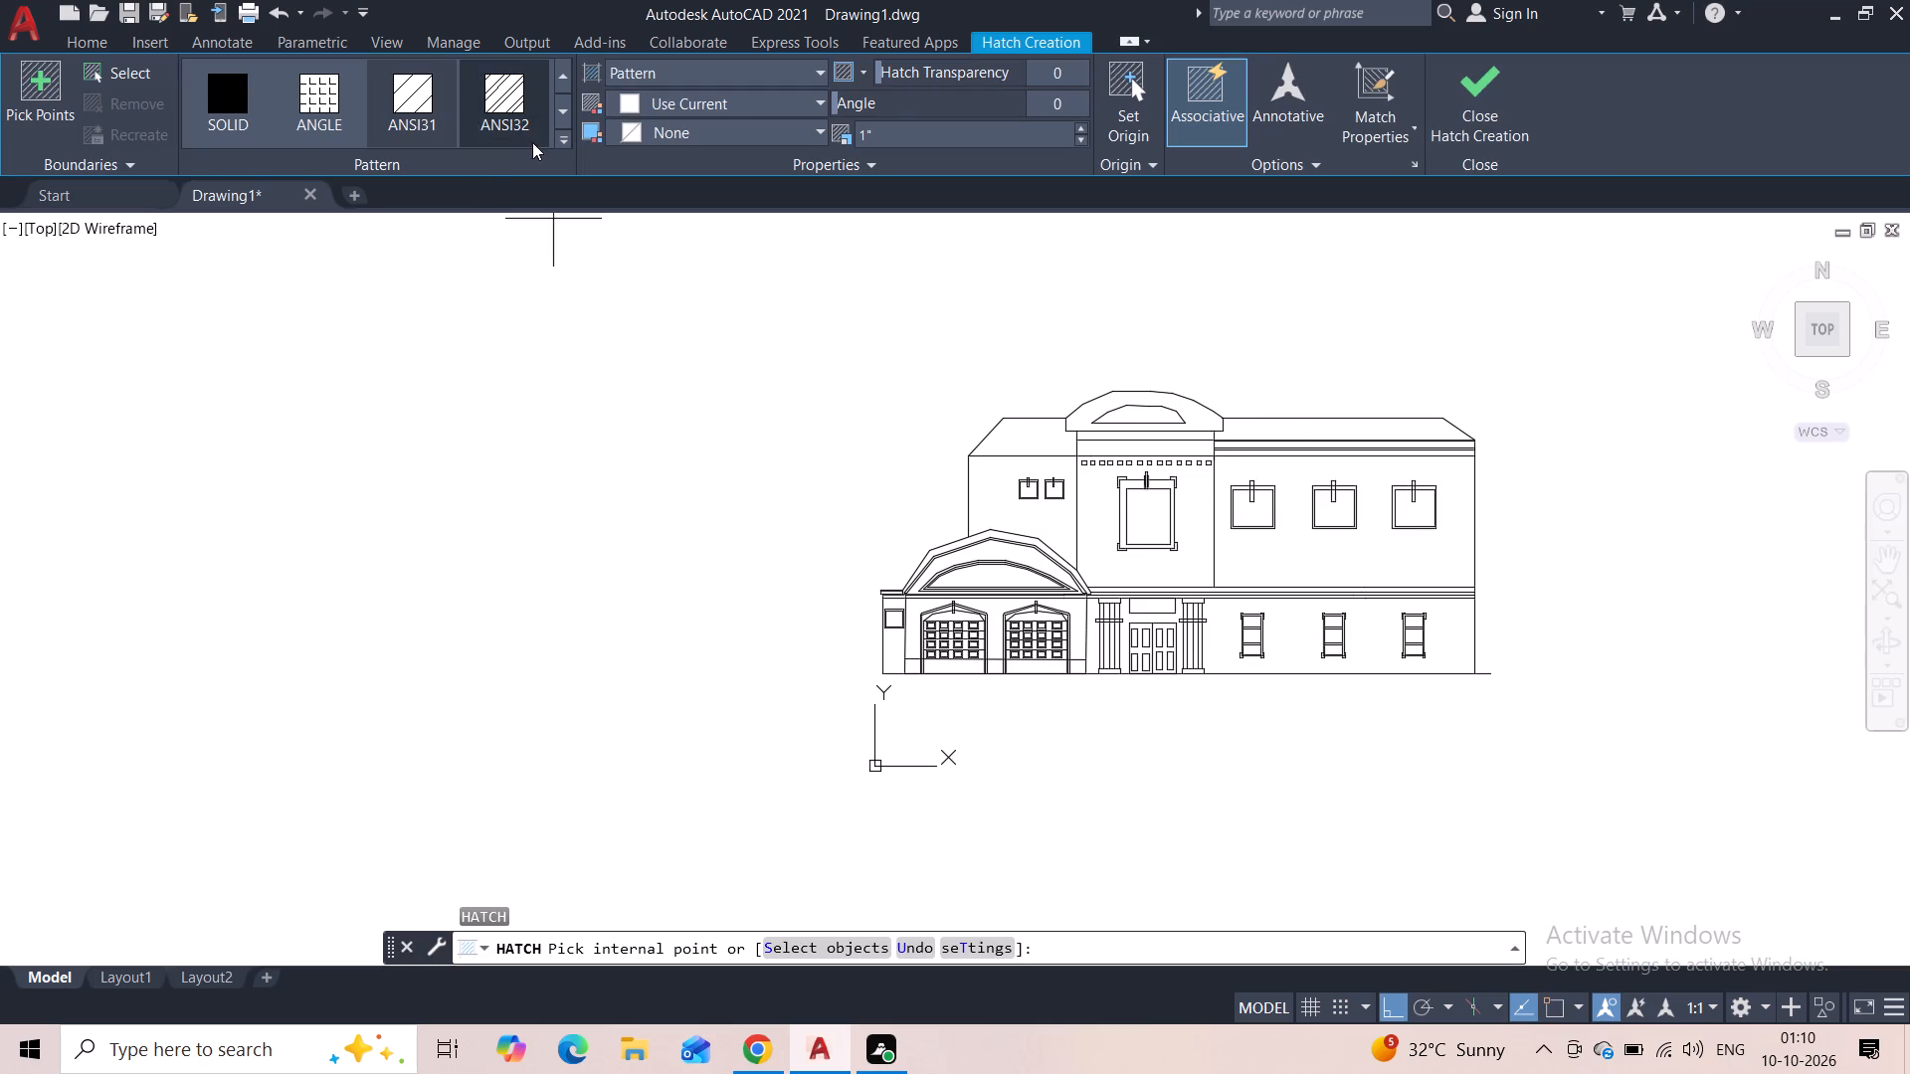
pyautogui.click(556, 140)
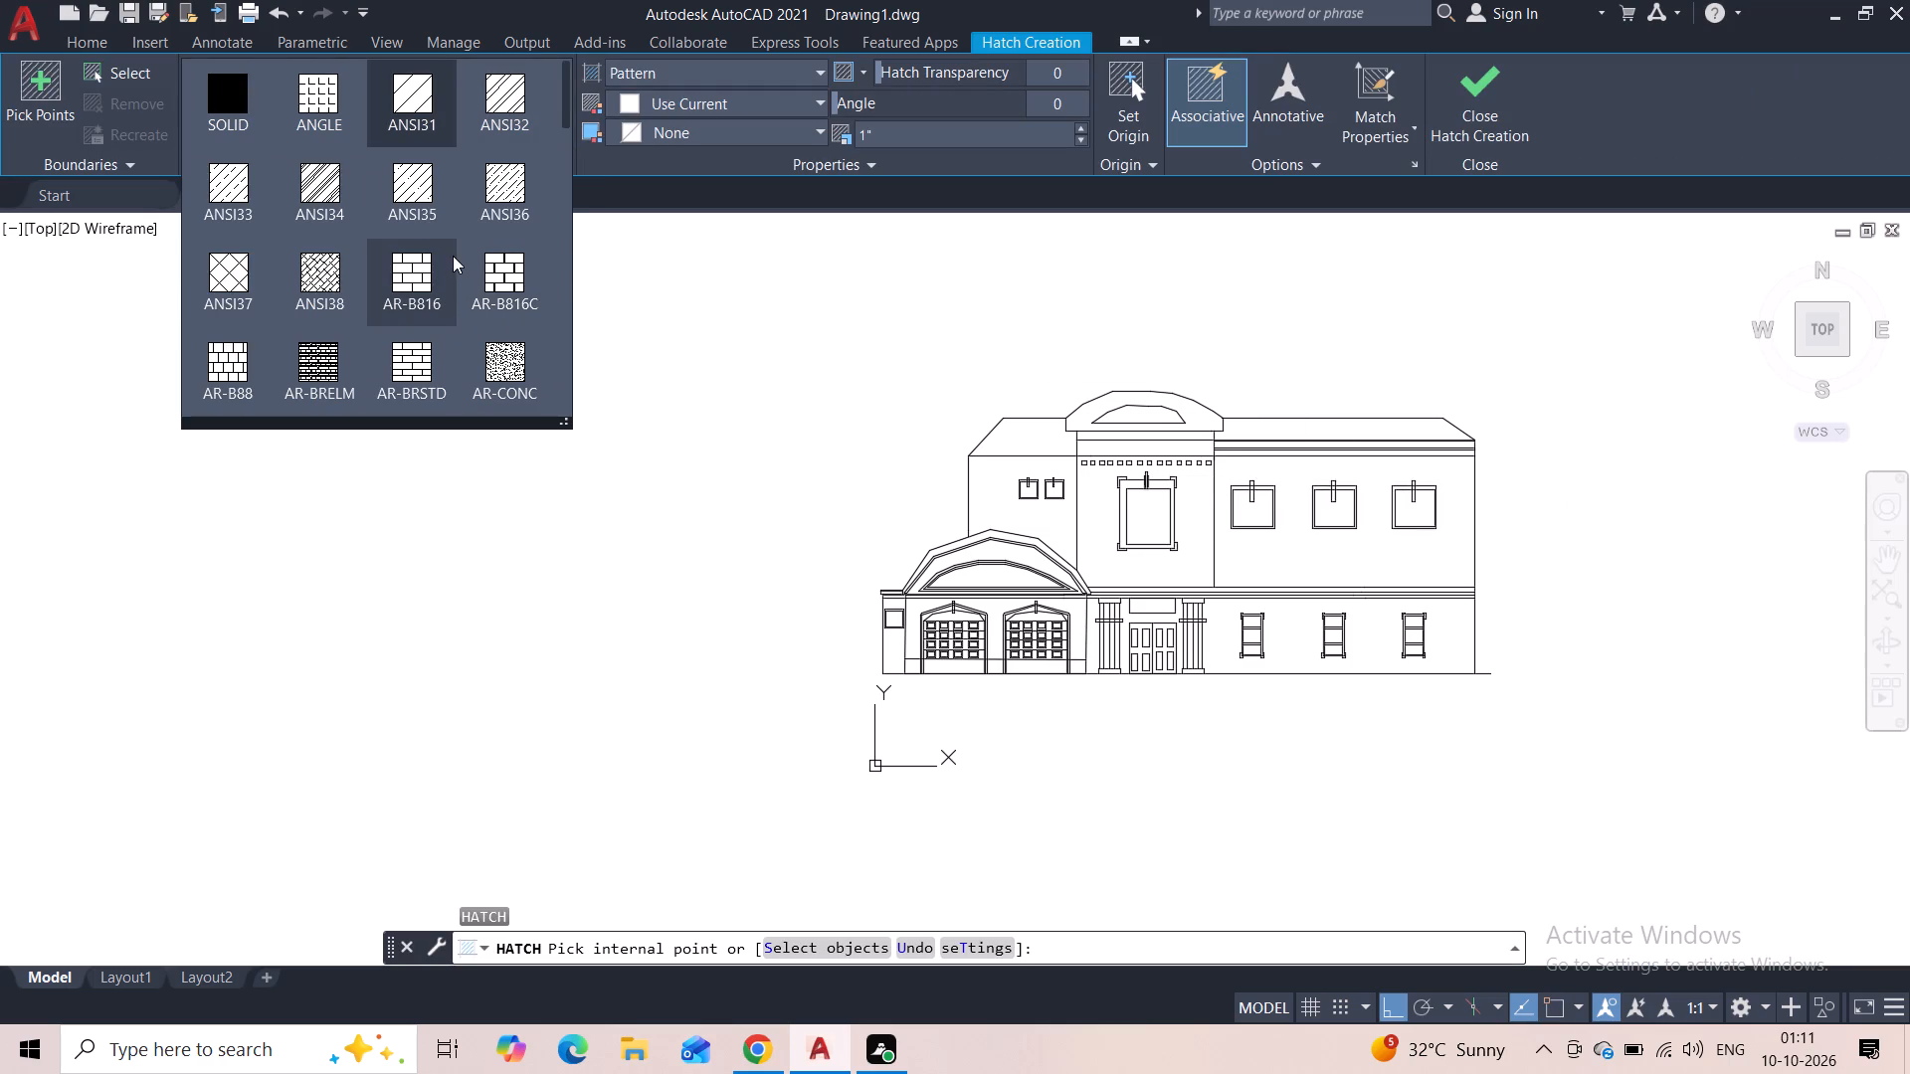
pyautogui.click(507, 349)
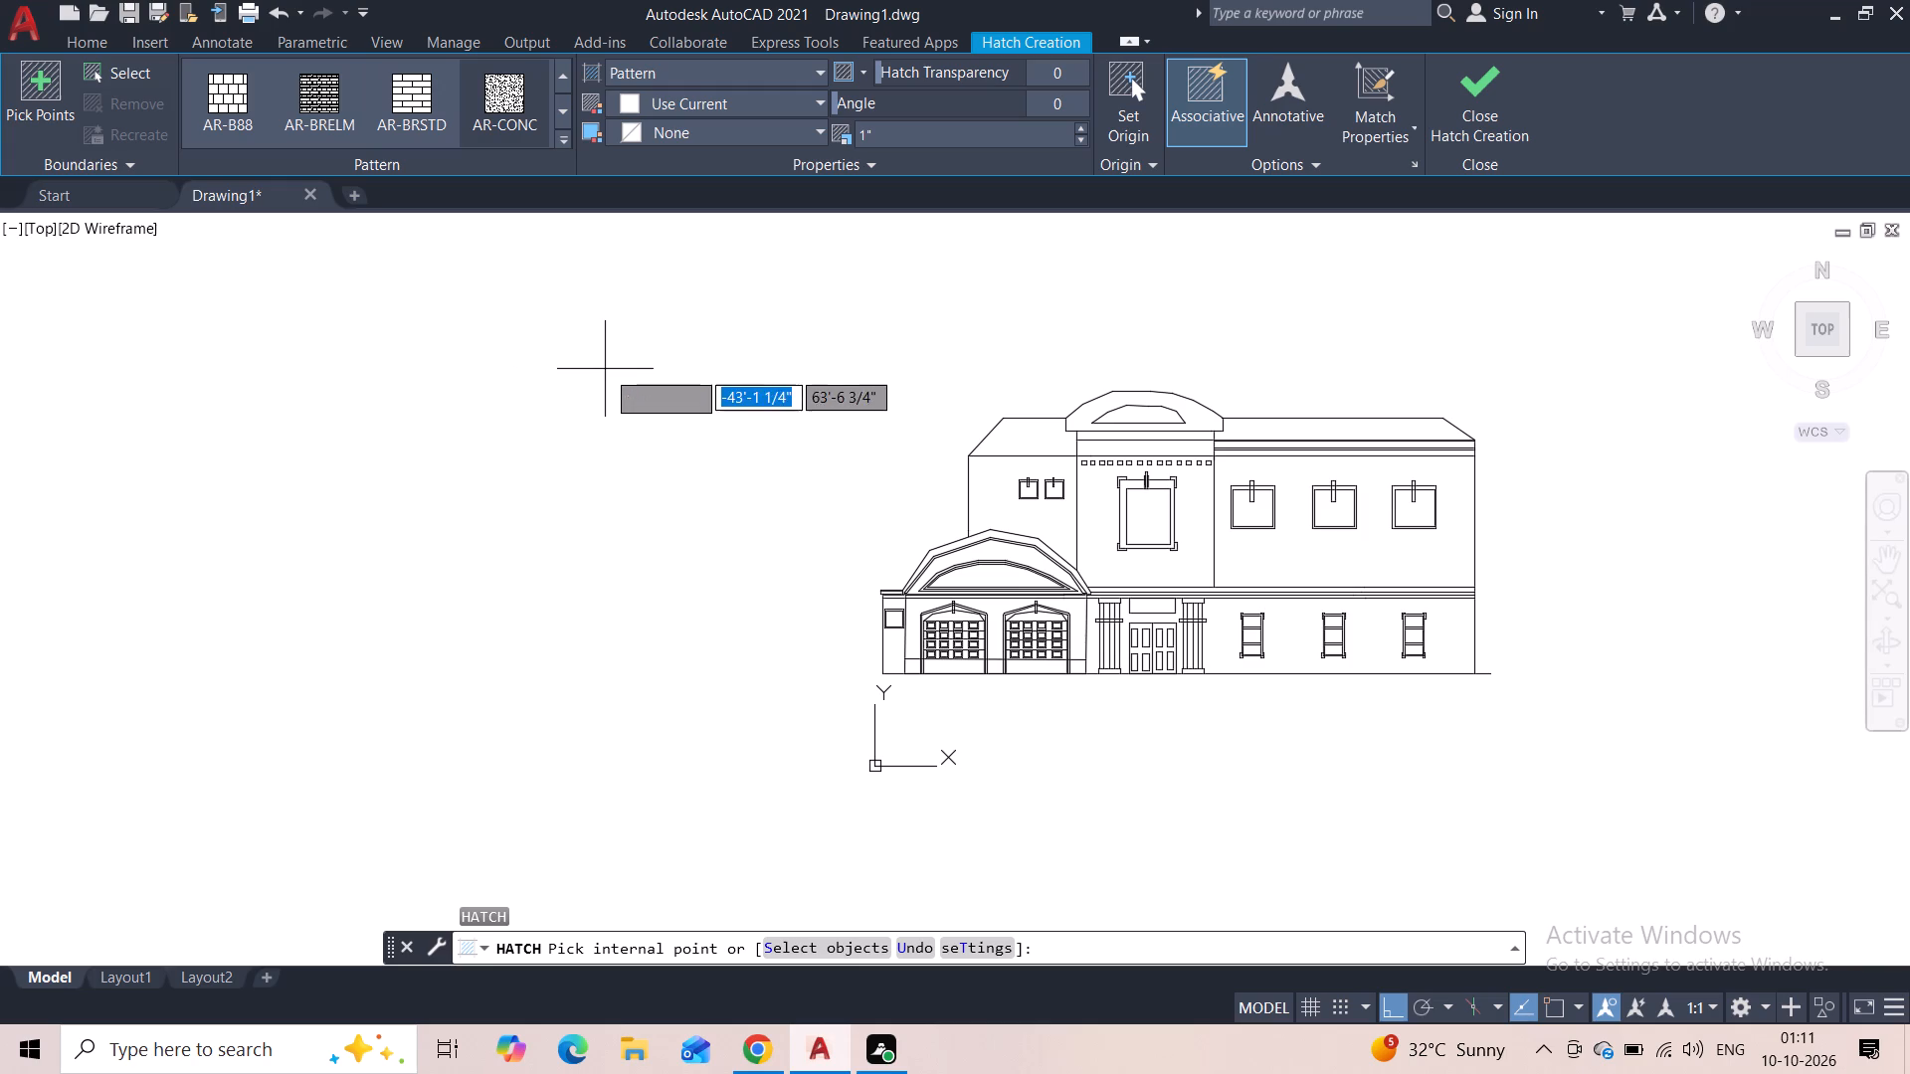
pyautogui.scroll(2, 761, 416)
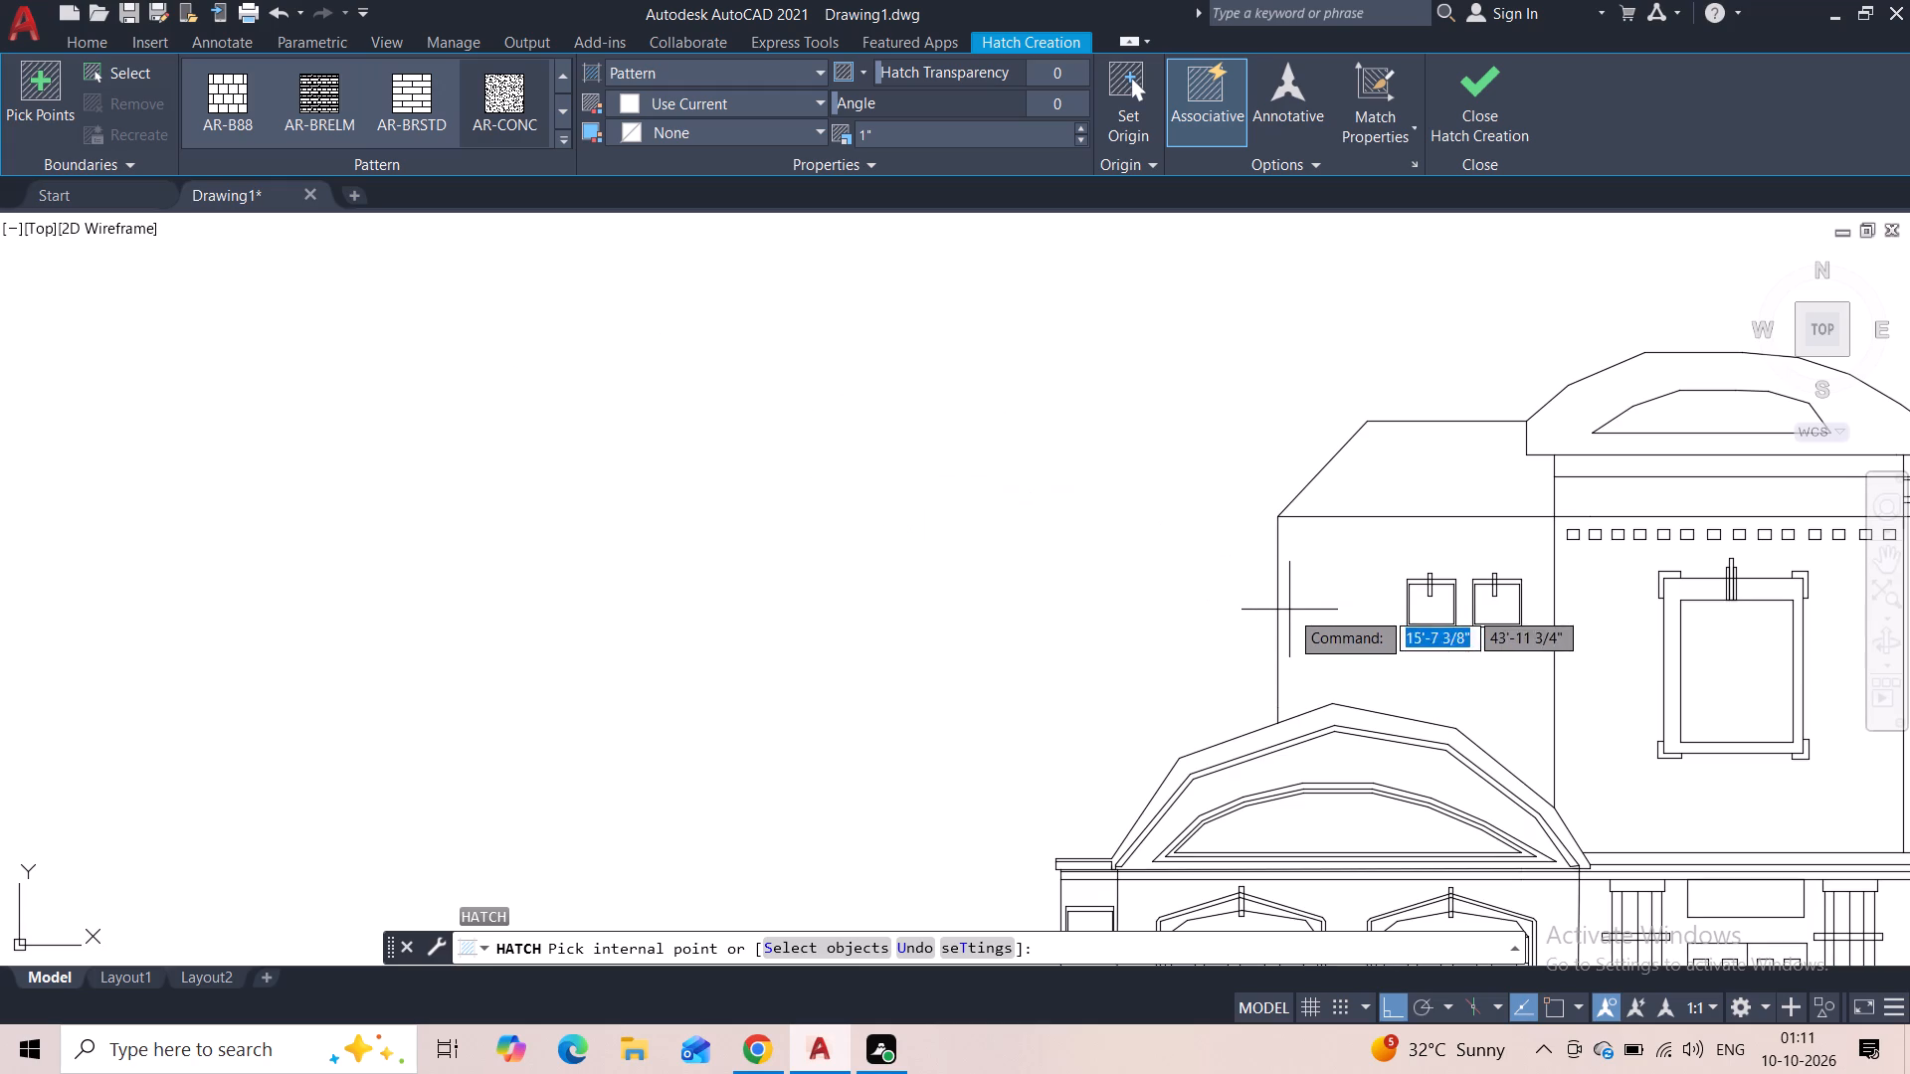
pyautogui.click(1309, 615)
pyautogui.moveTo(1309, 615); pyautogui.dragTo(496, 415, button='middle')
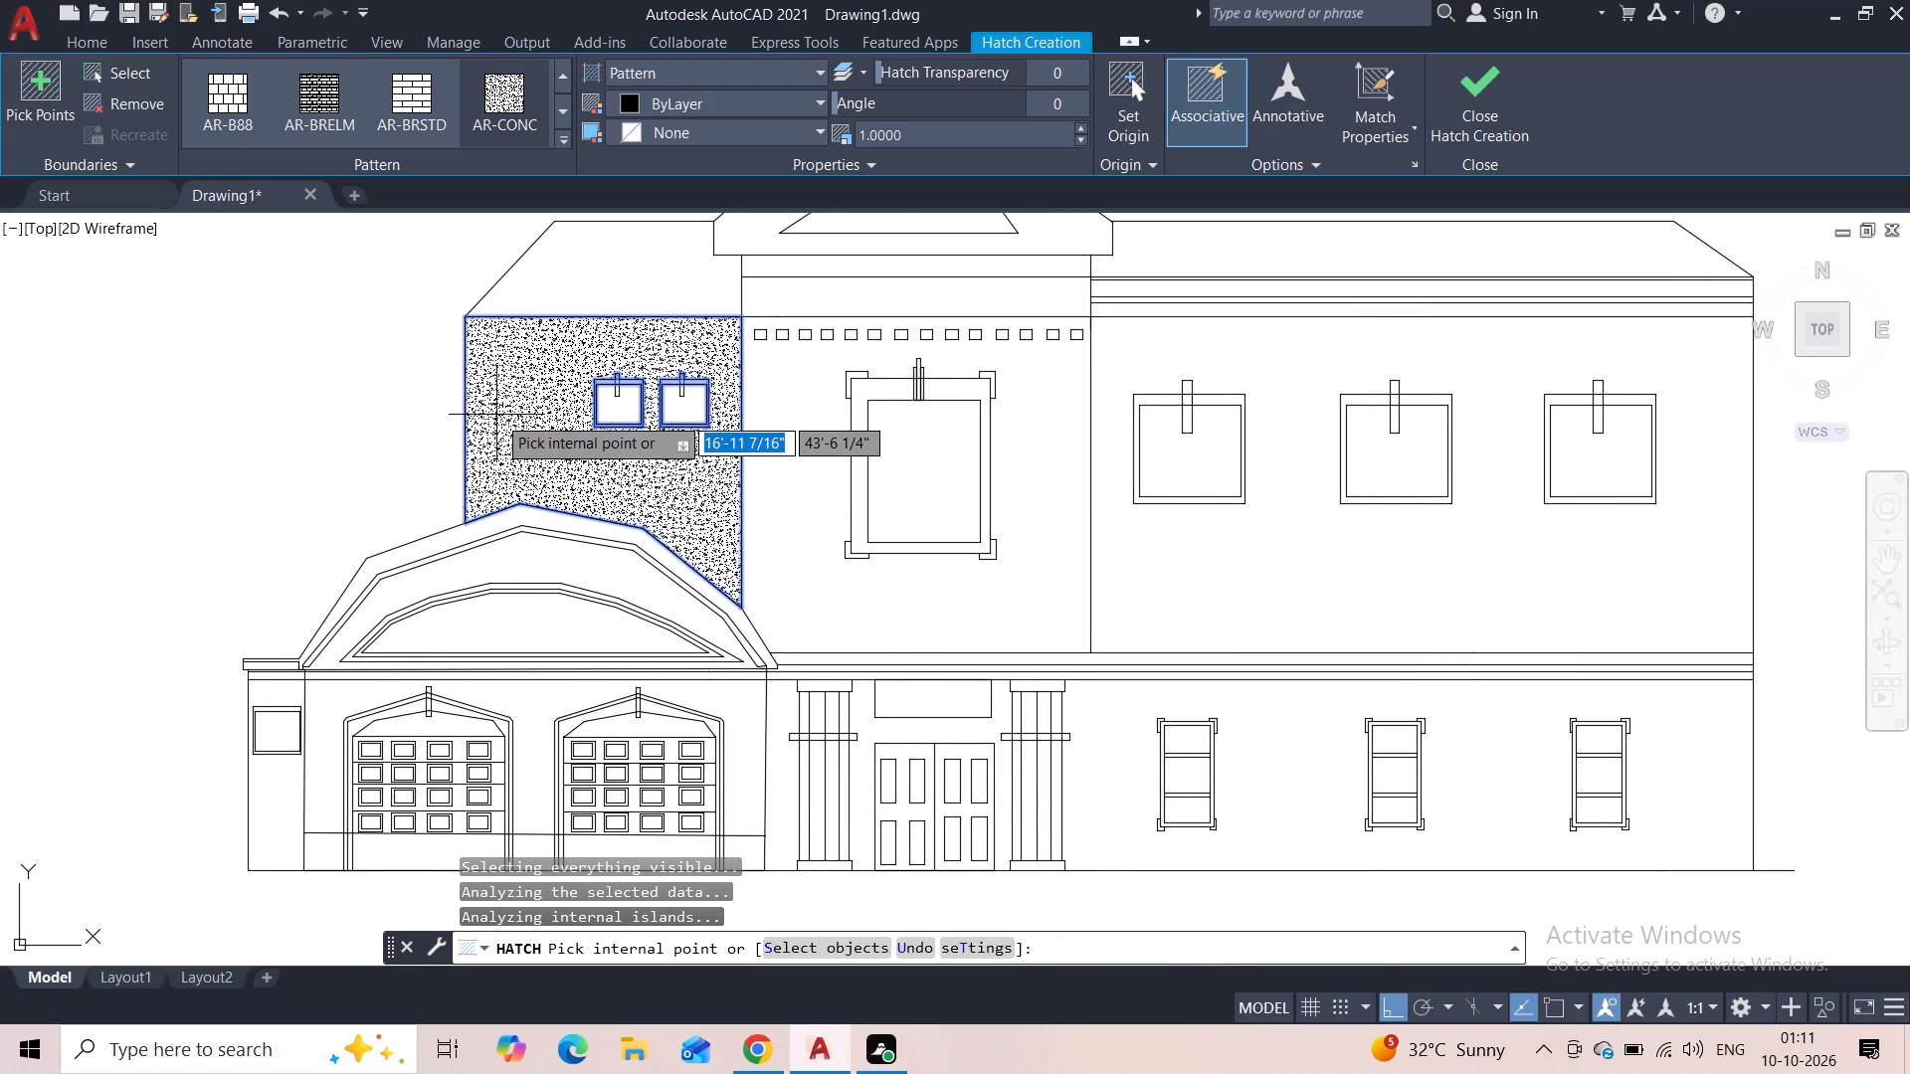
# Adjust the density of the left wing's wall hatch, setting its scale to 3.
pyautogui.click(1082, 142)
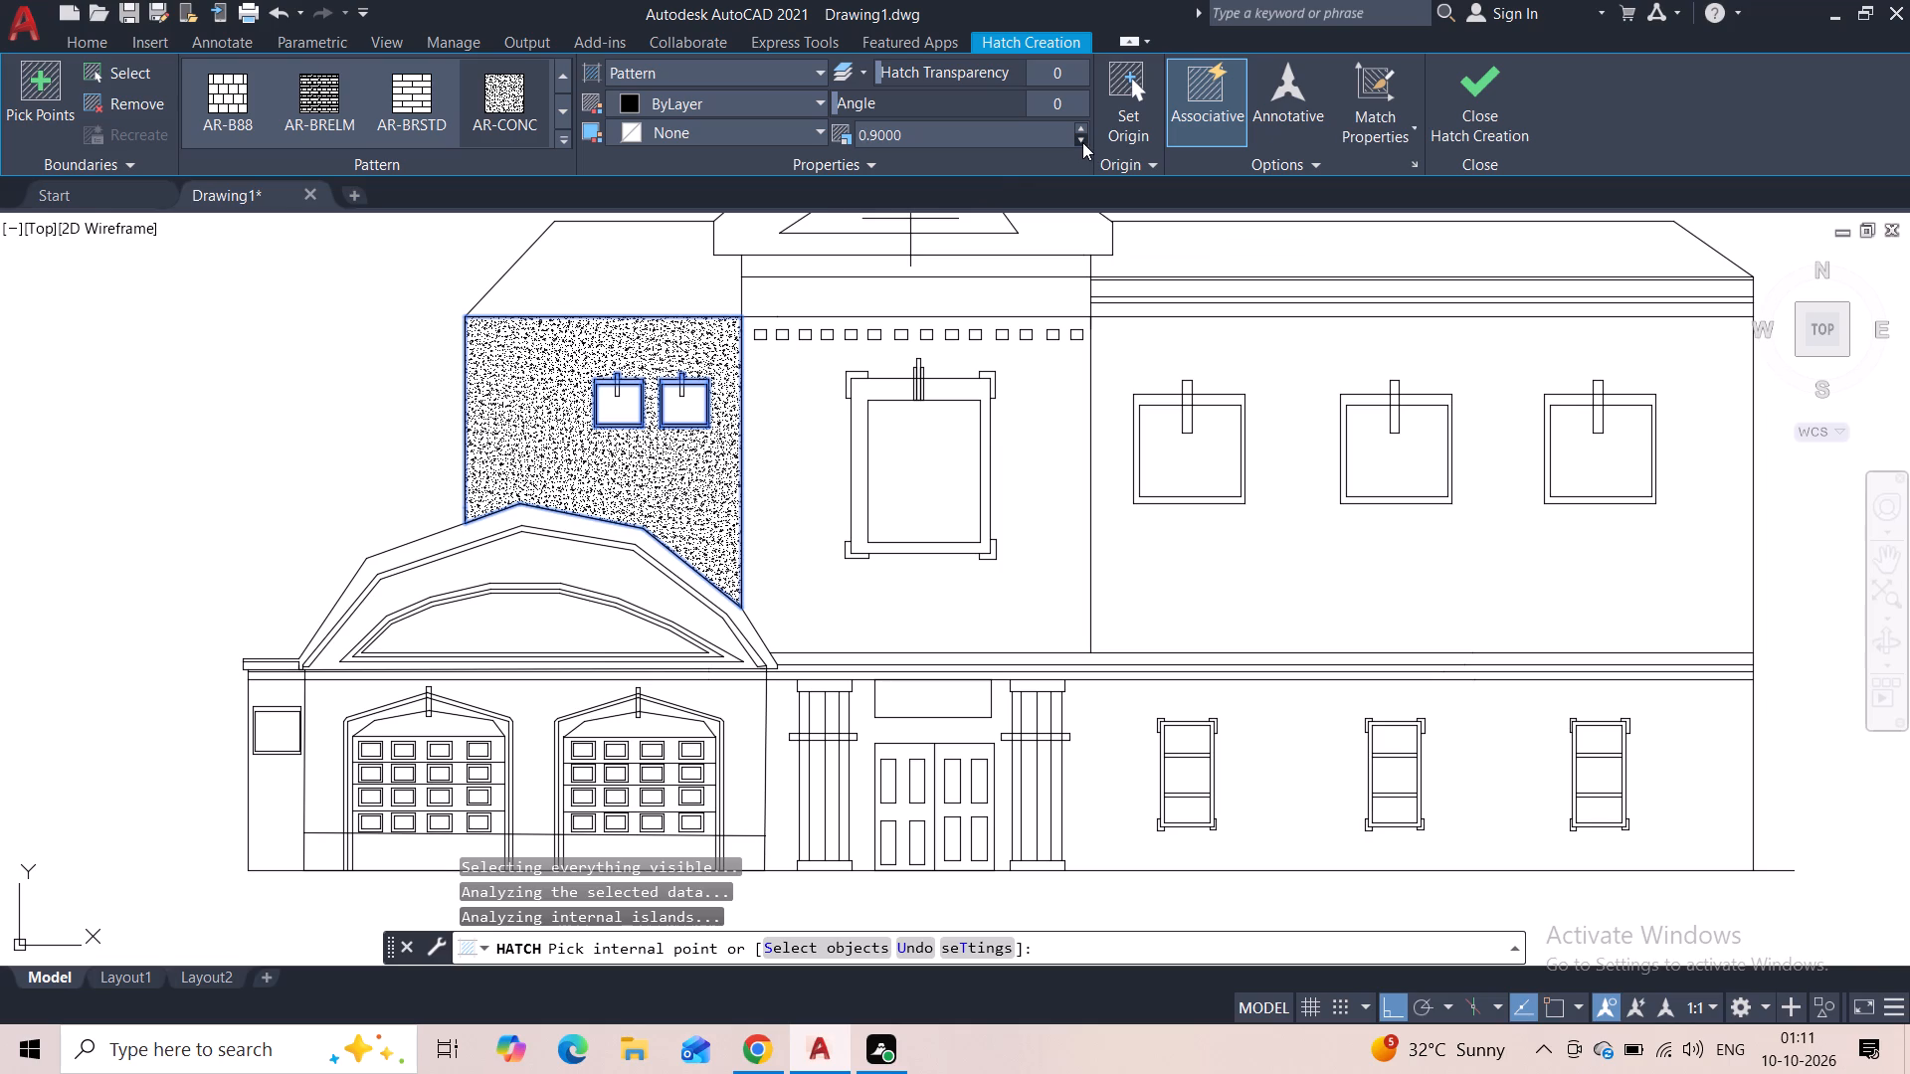
pyautogui.click(1082, 142)
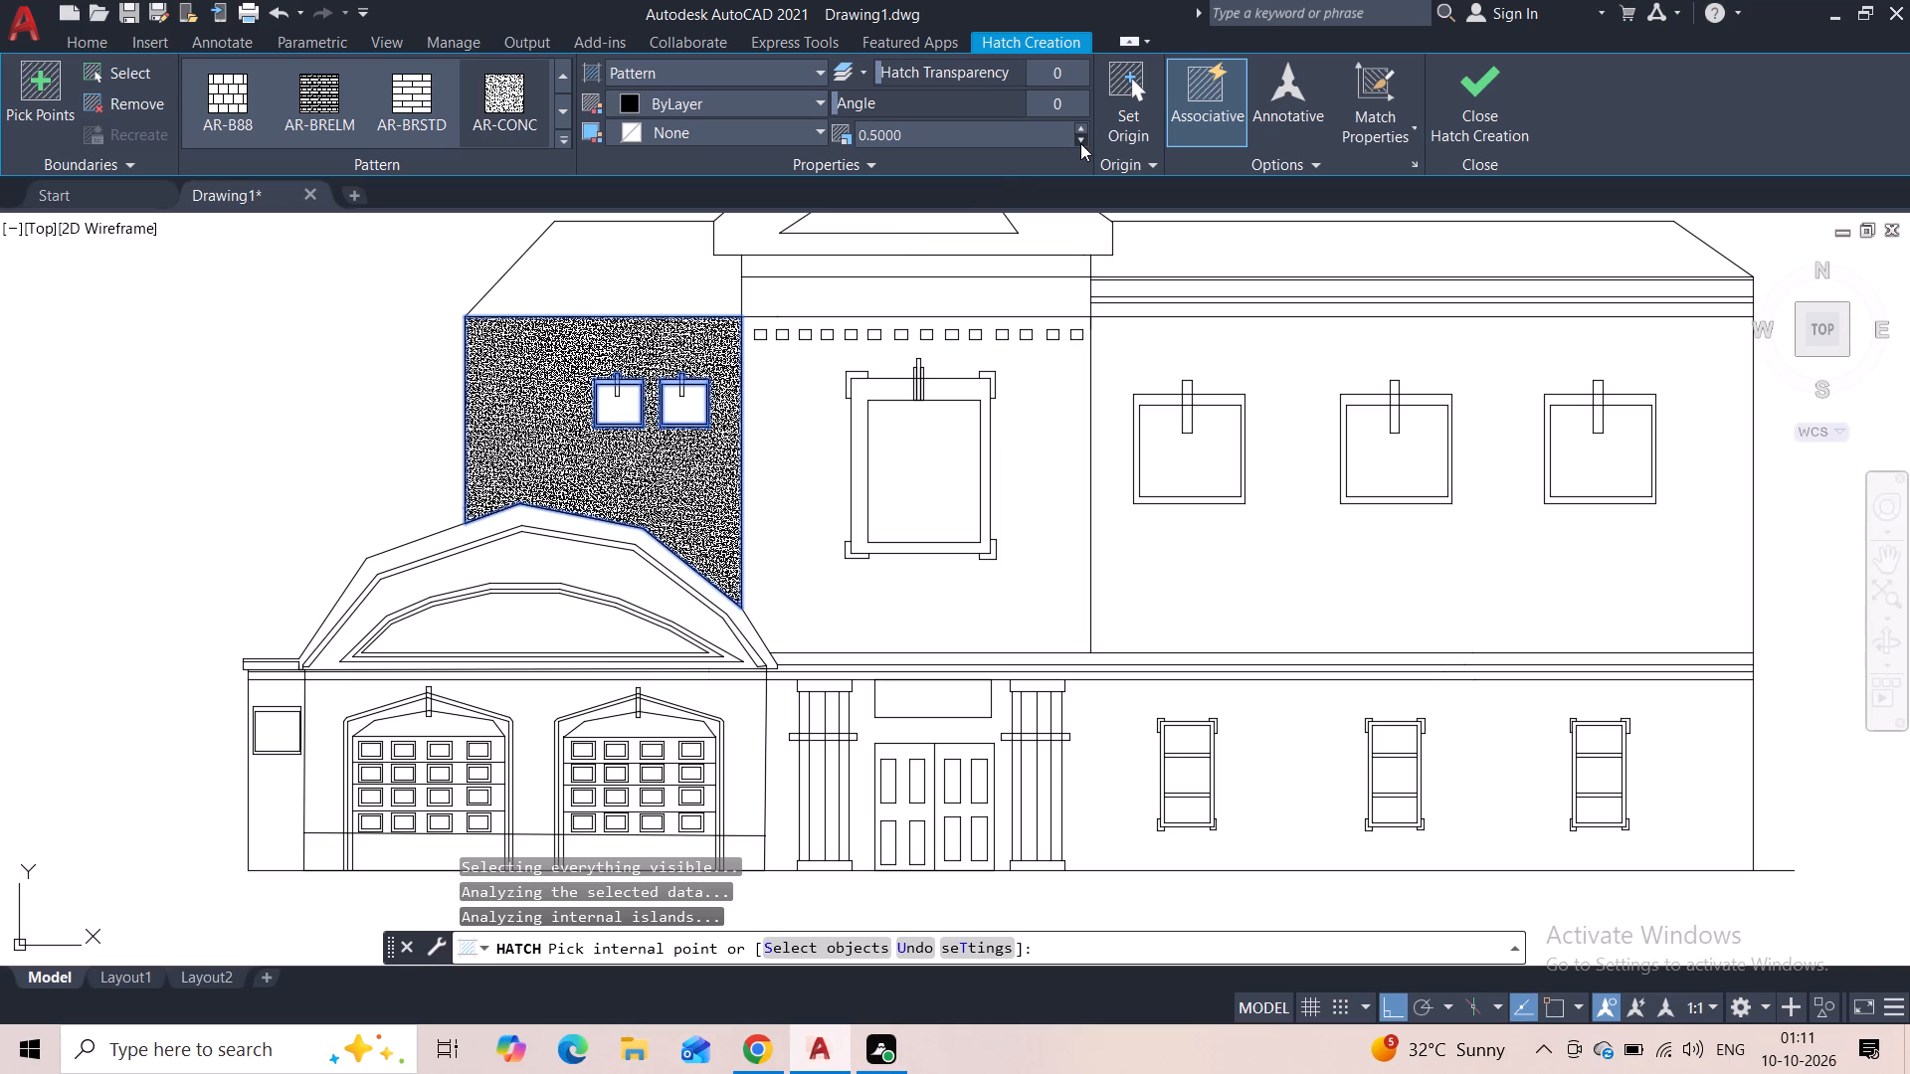
pyautogui.click(1078, 143)
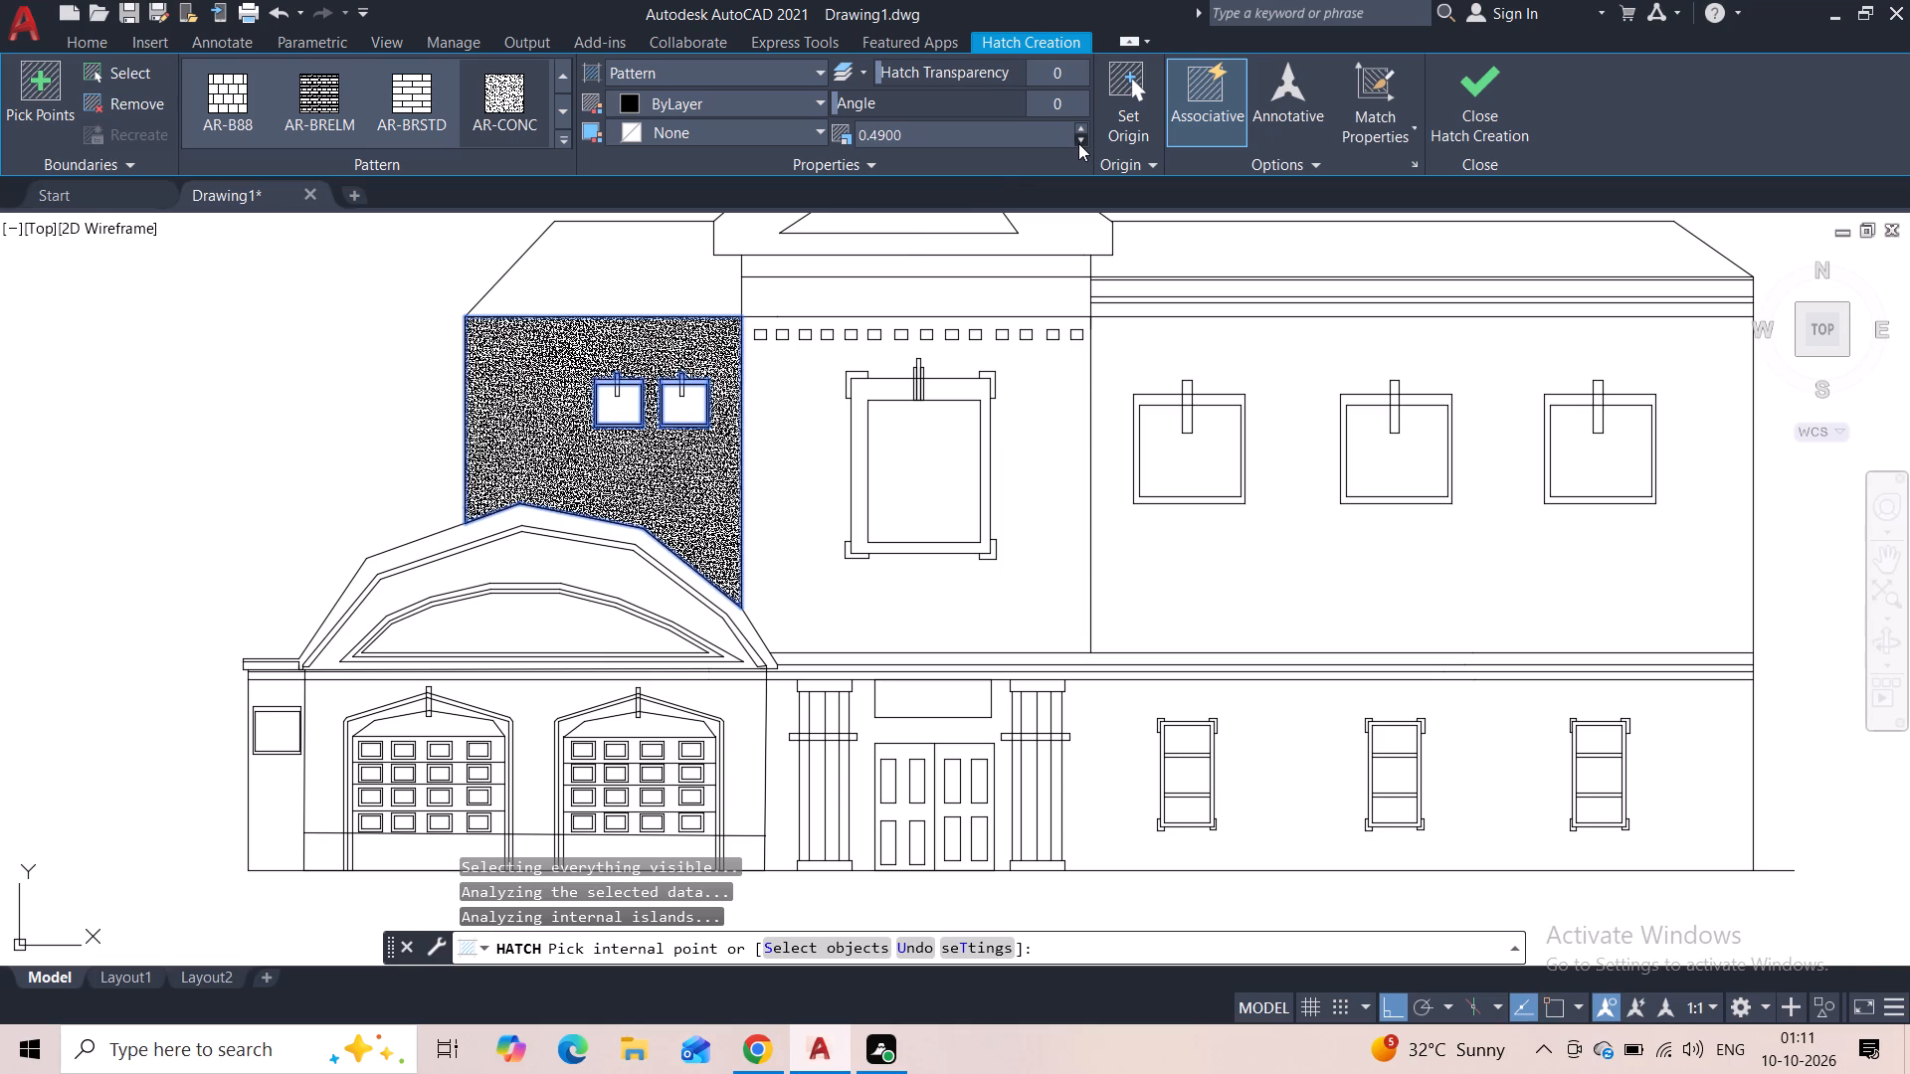
pyautogui.click(1077, 125)
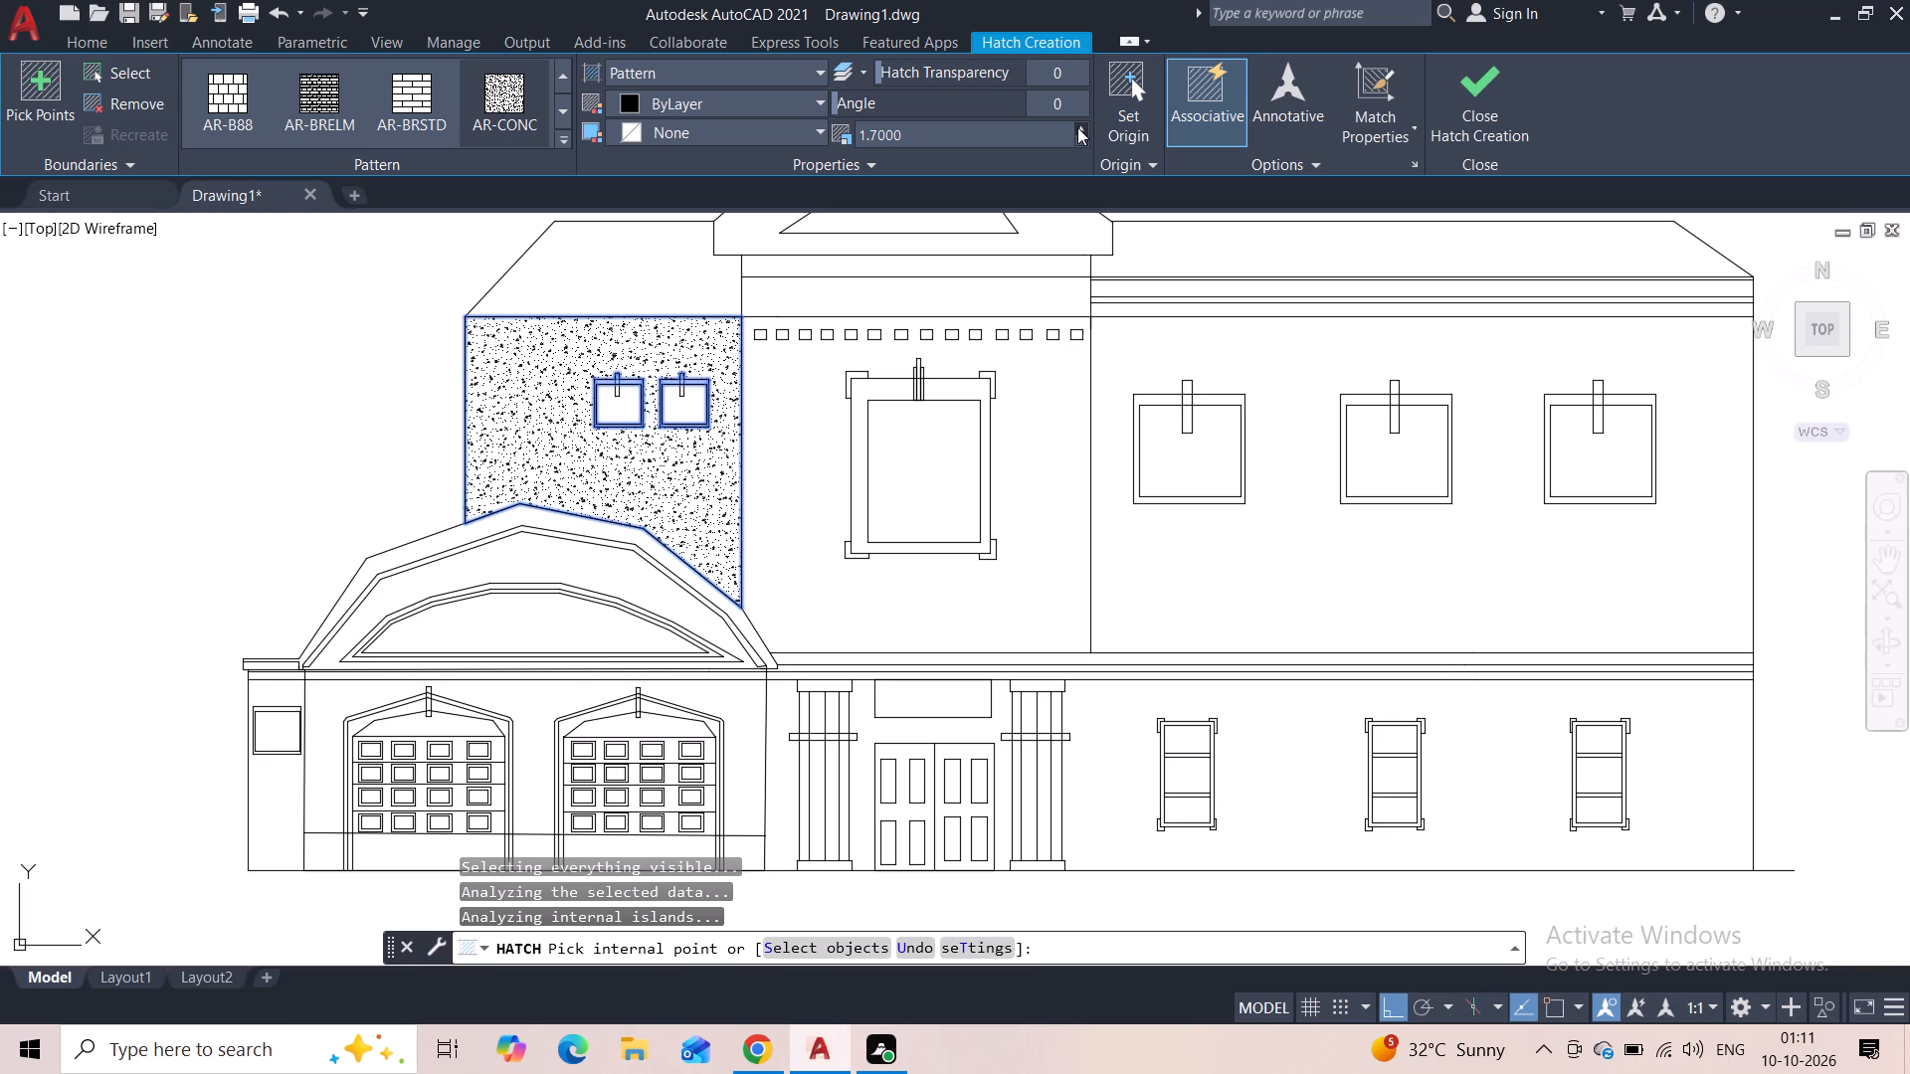
pyautogui.click(1077, 127)
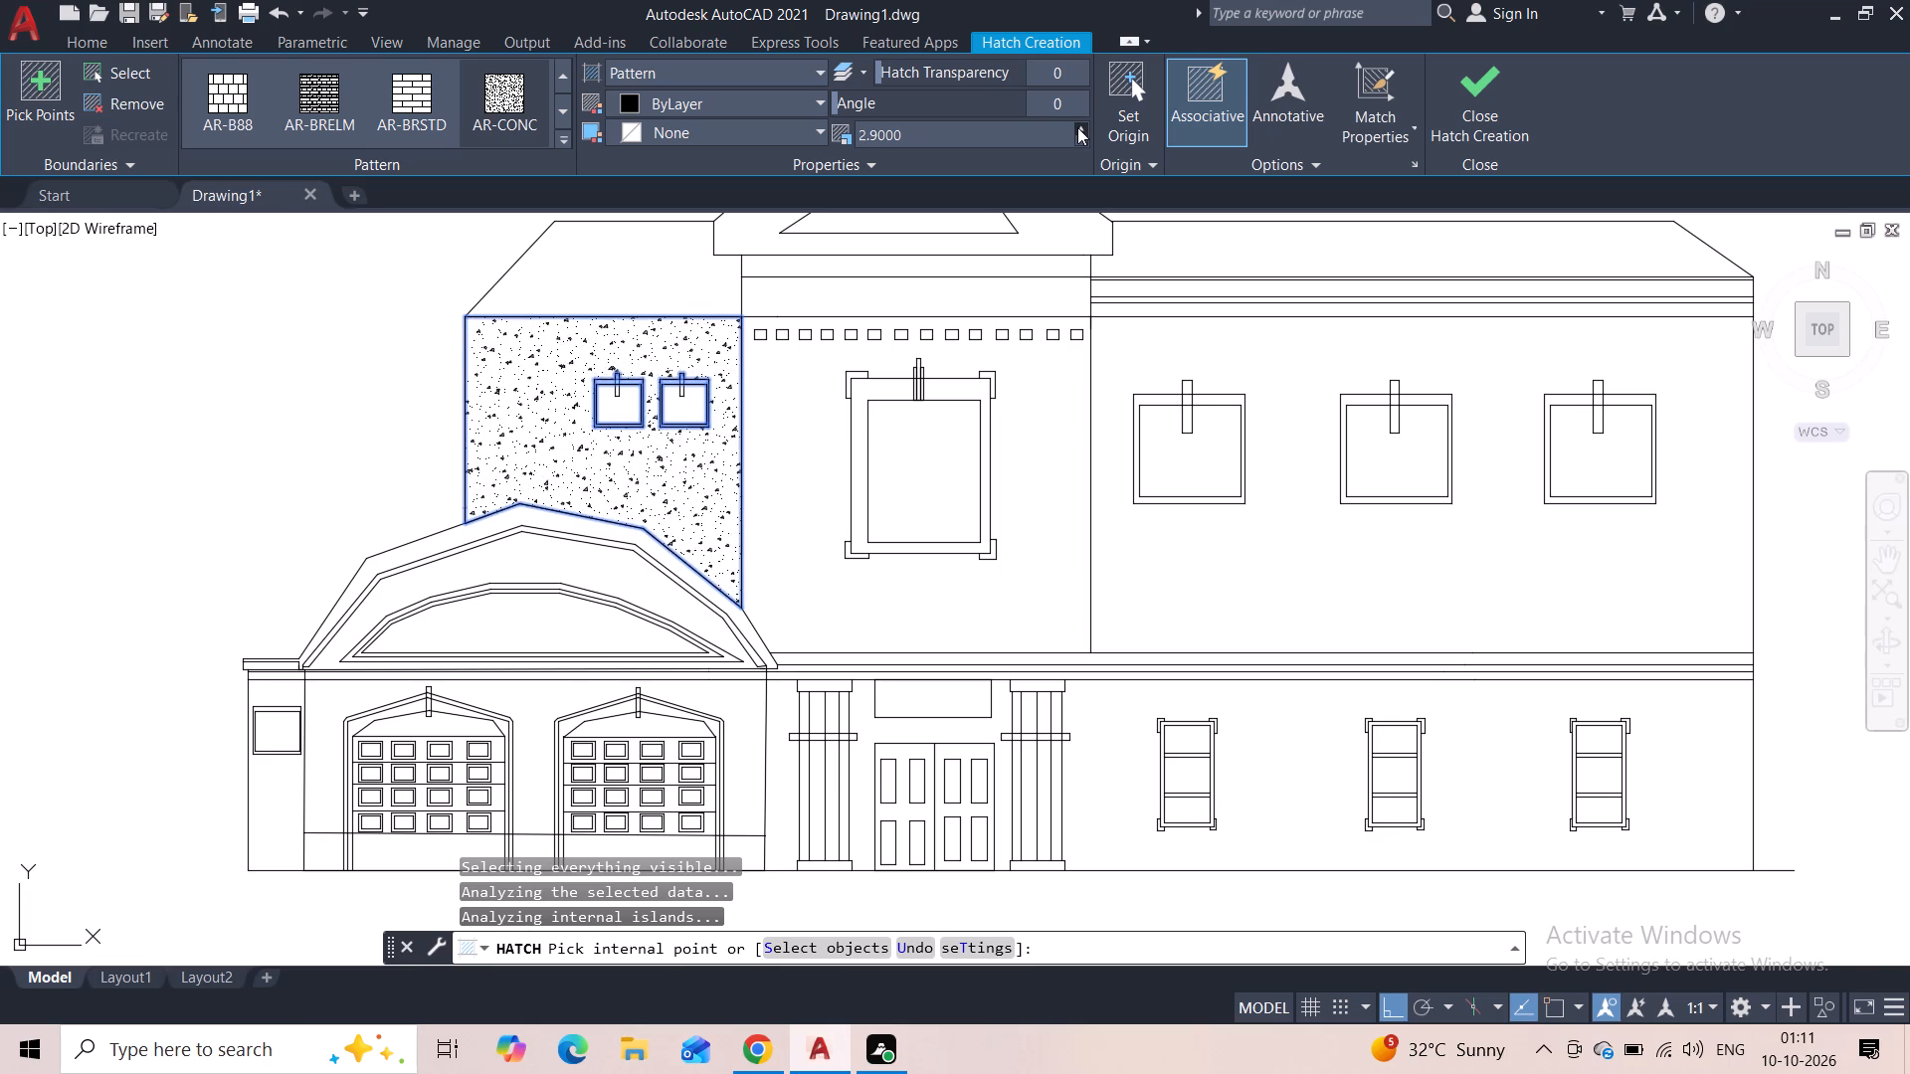
pyautogui.scroll(-1, 1043, 356)
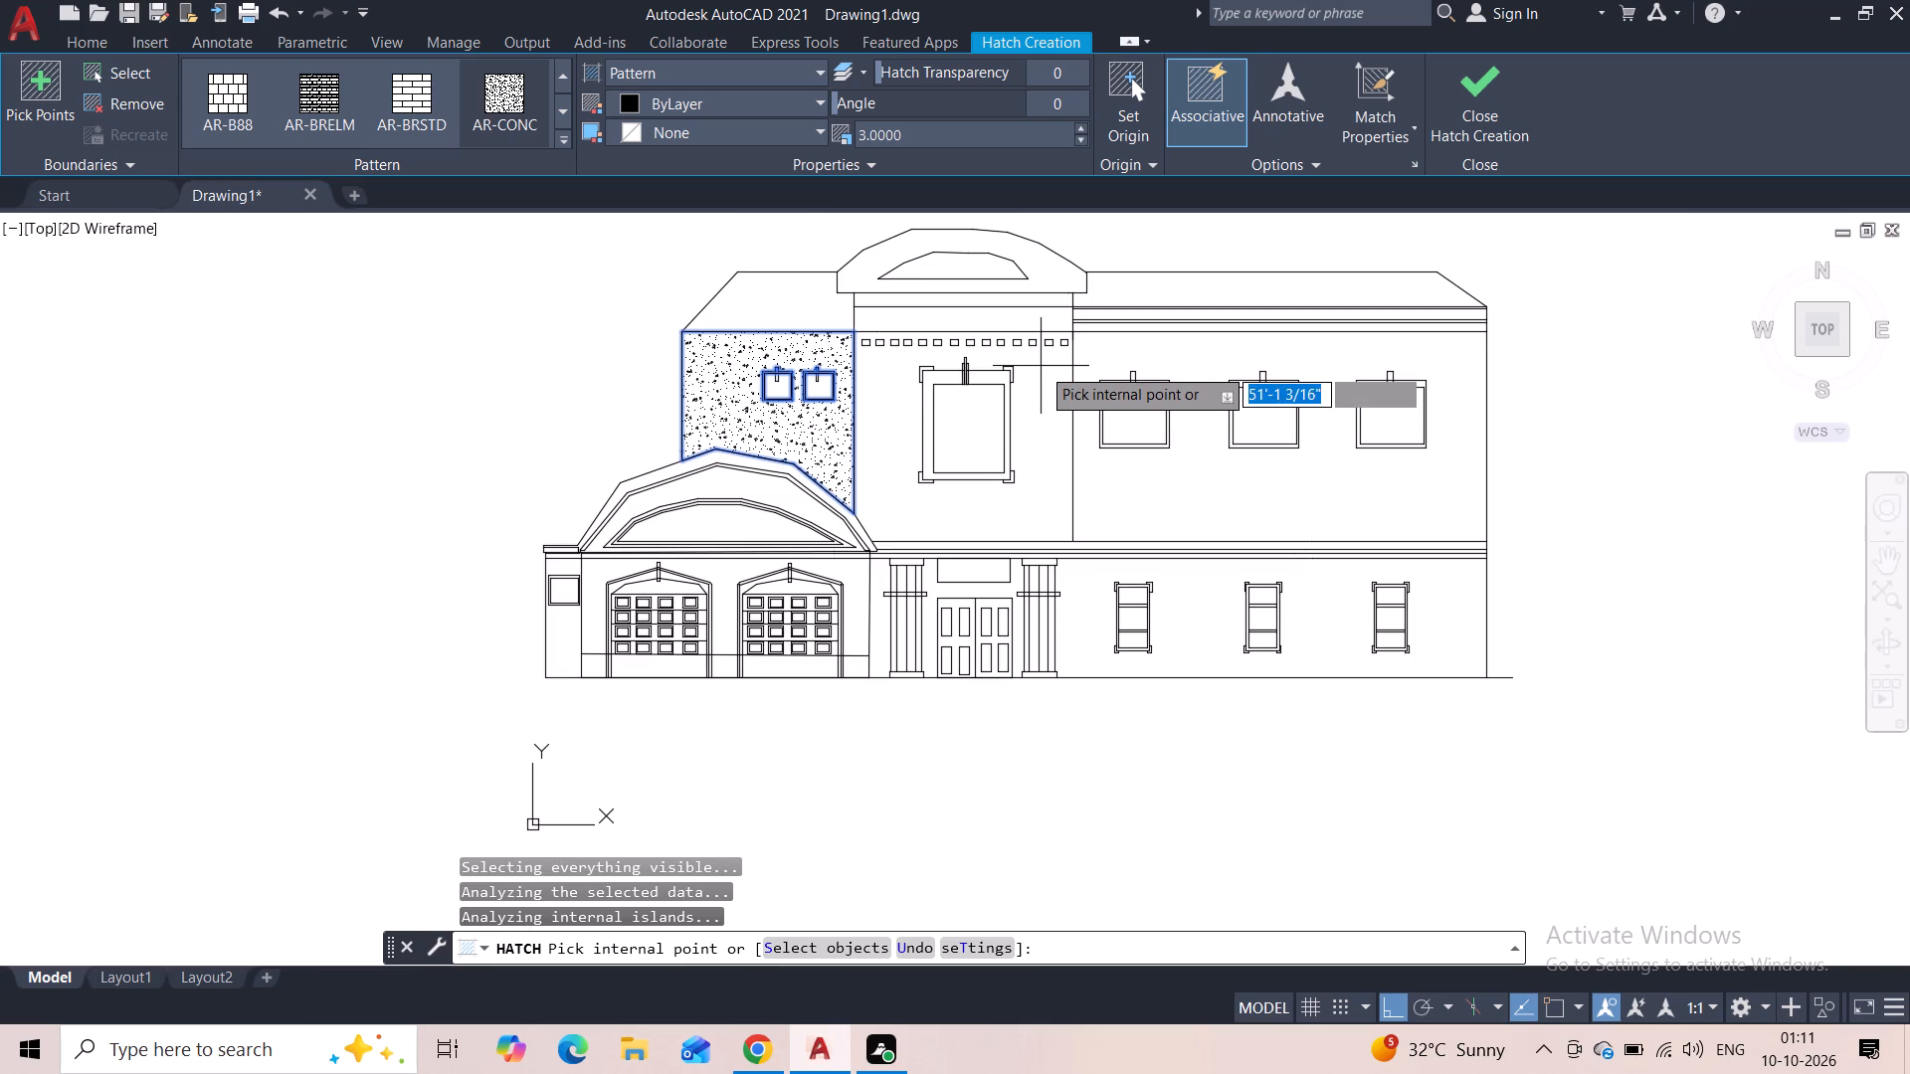
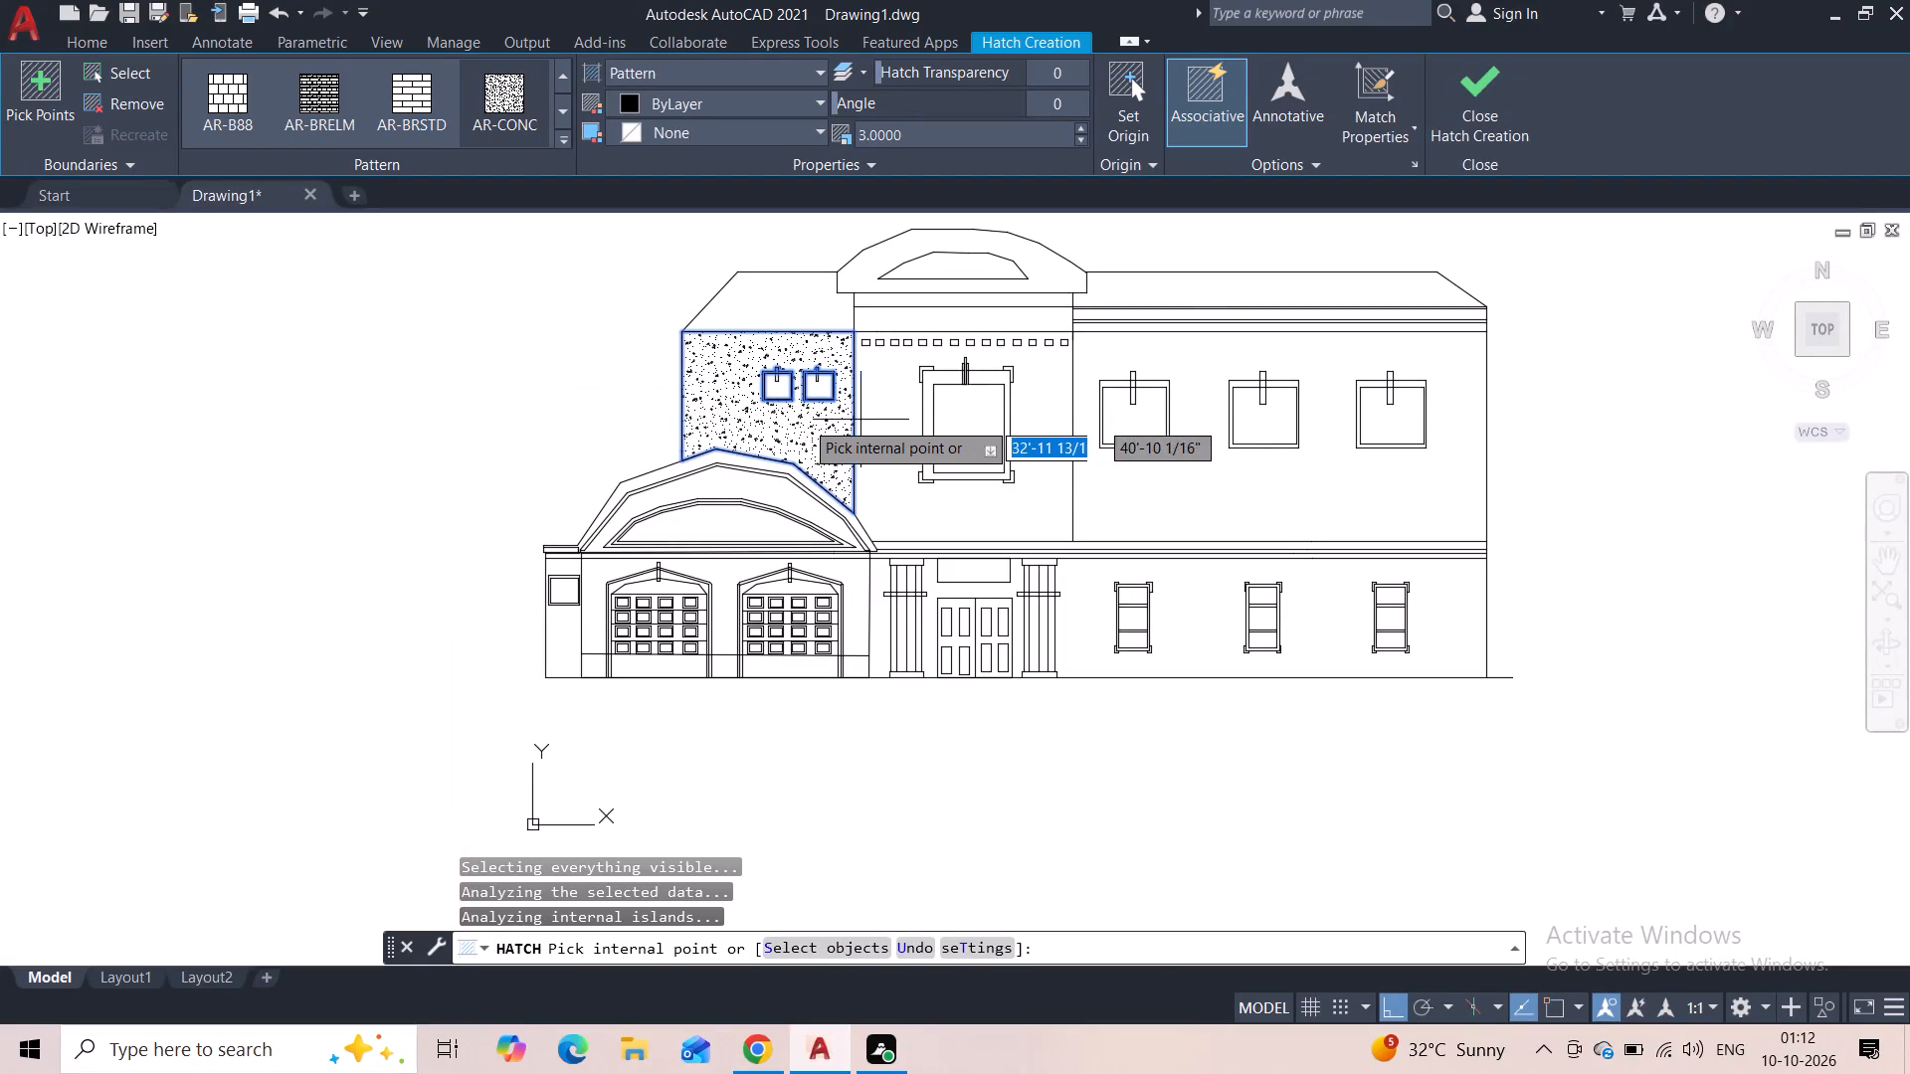
# Extend the AR-CONC hatch to the central bay, both floors of the right wing, the strip beside the entrance column and the garage wall.
pyautogui.click(892, 429)
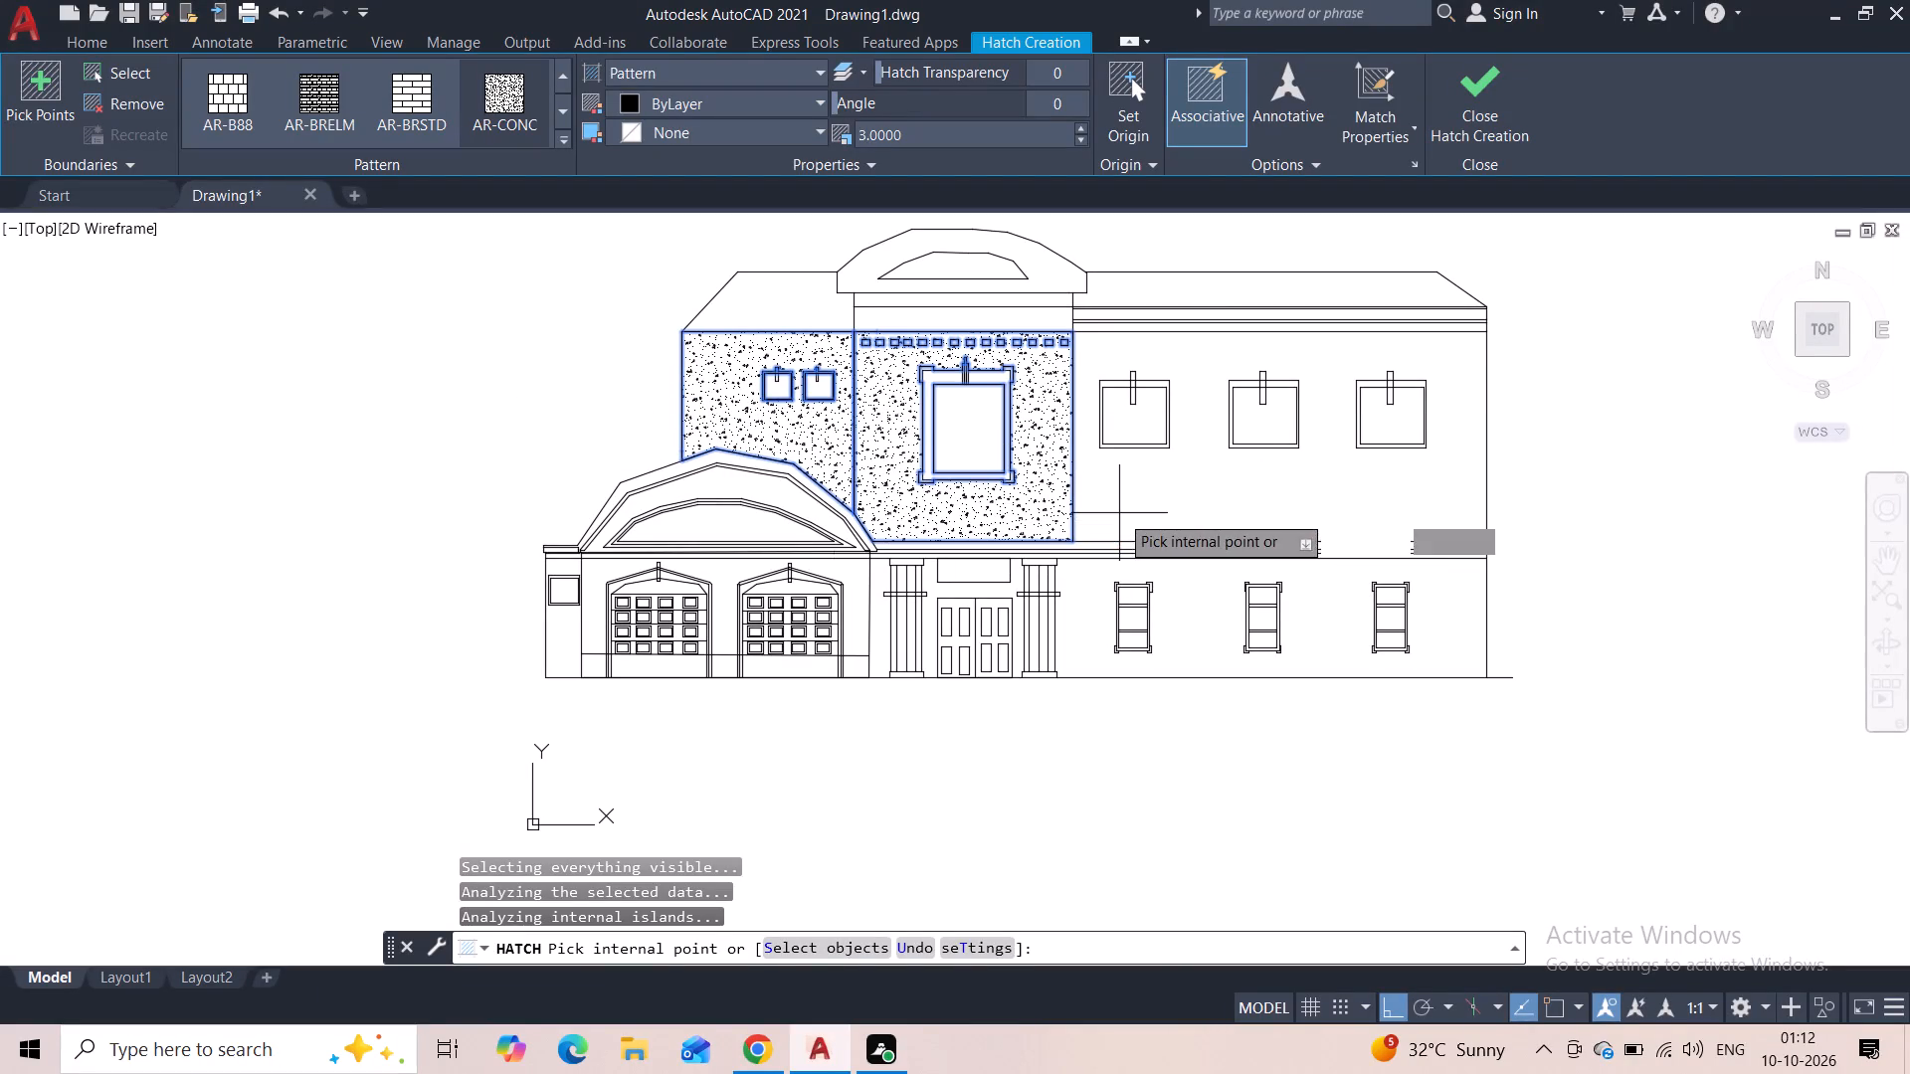
pyautogui.click(1154, 496)
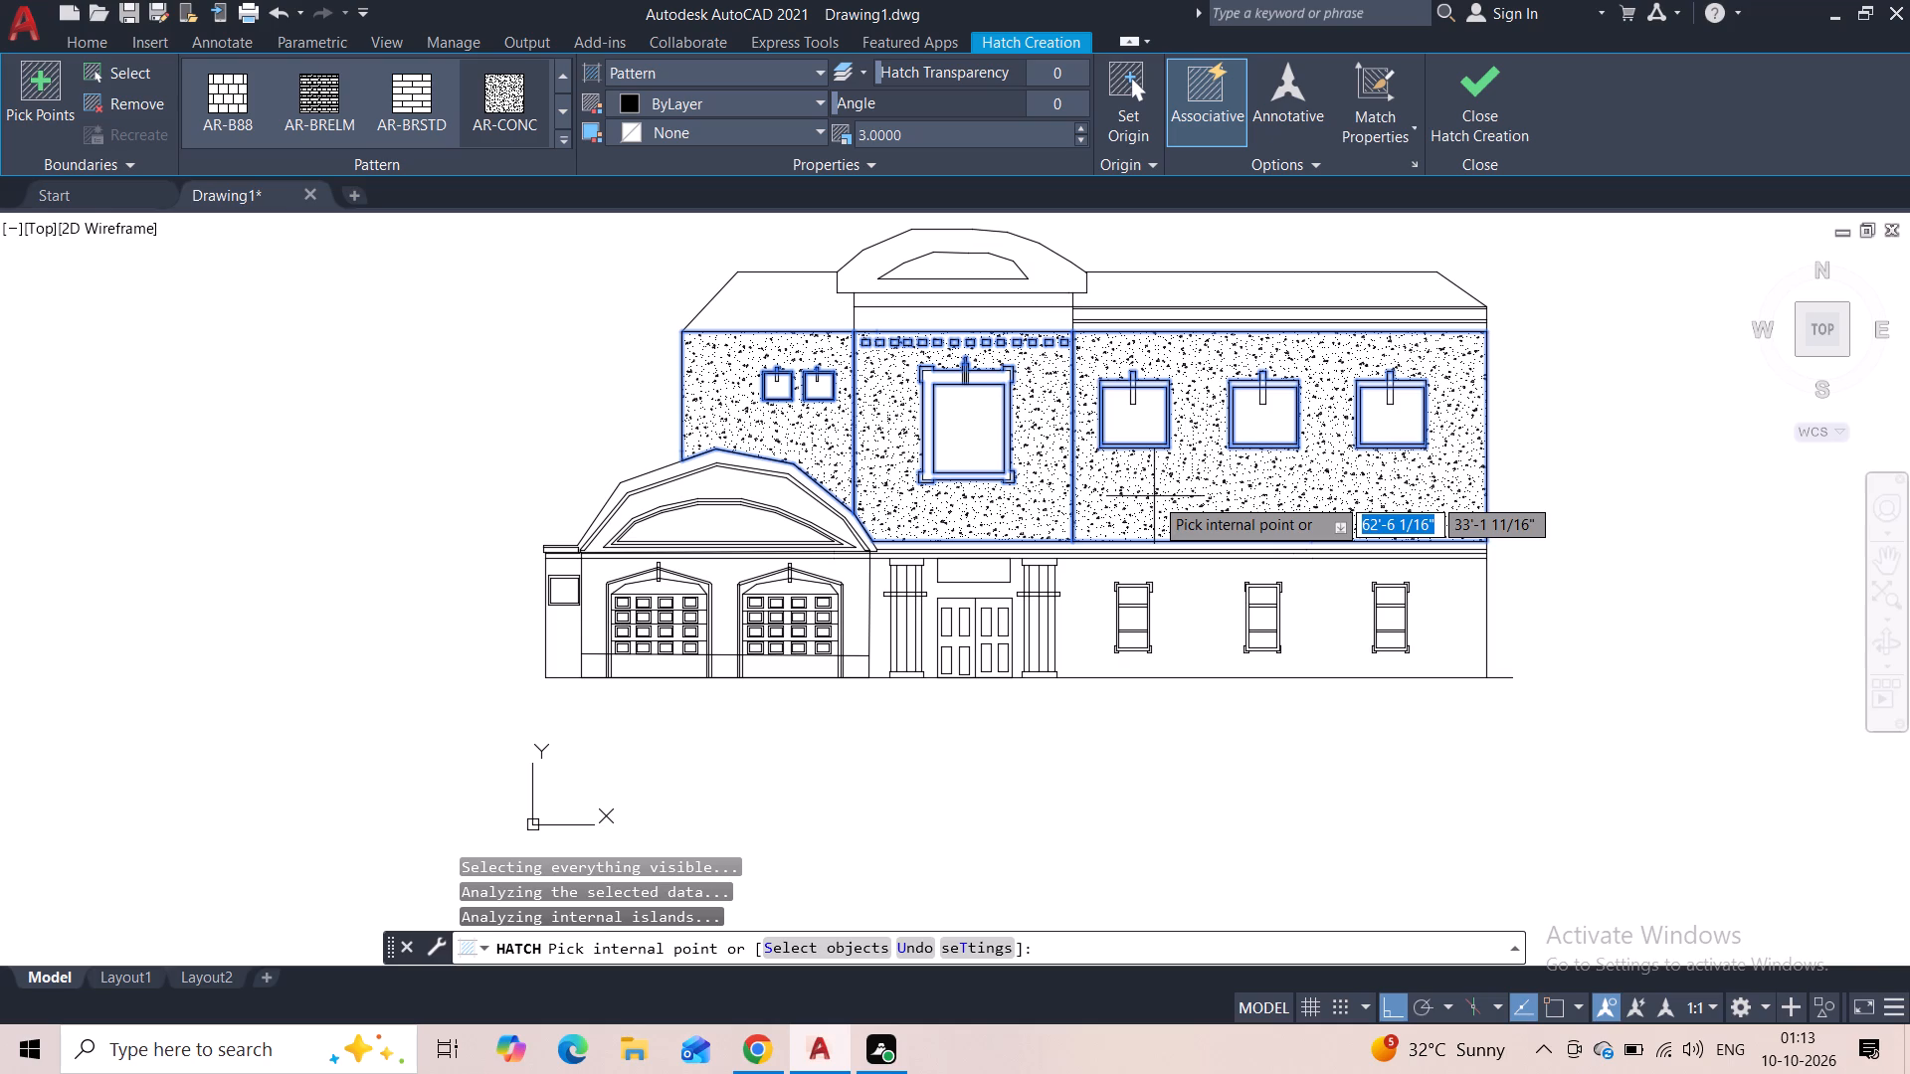
pyautogui.click(1085, 608)
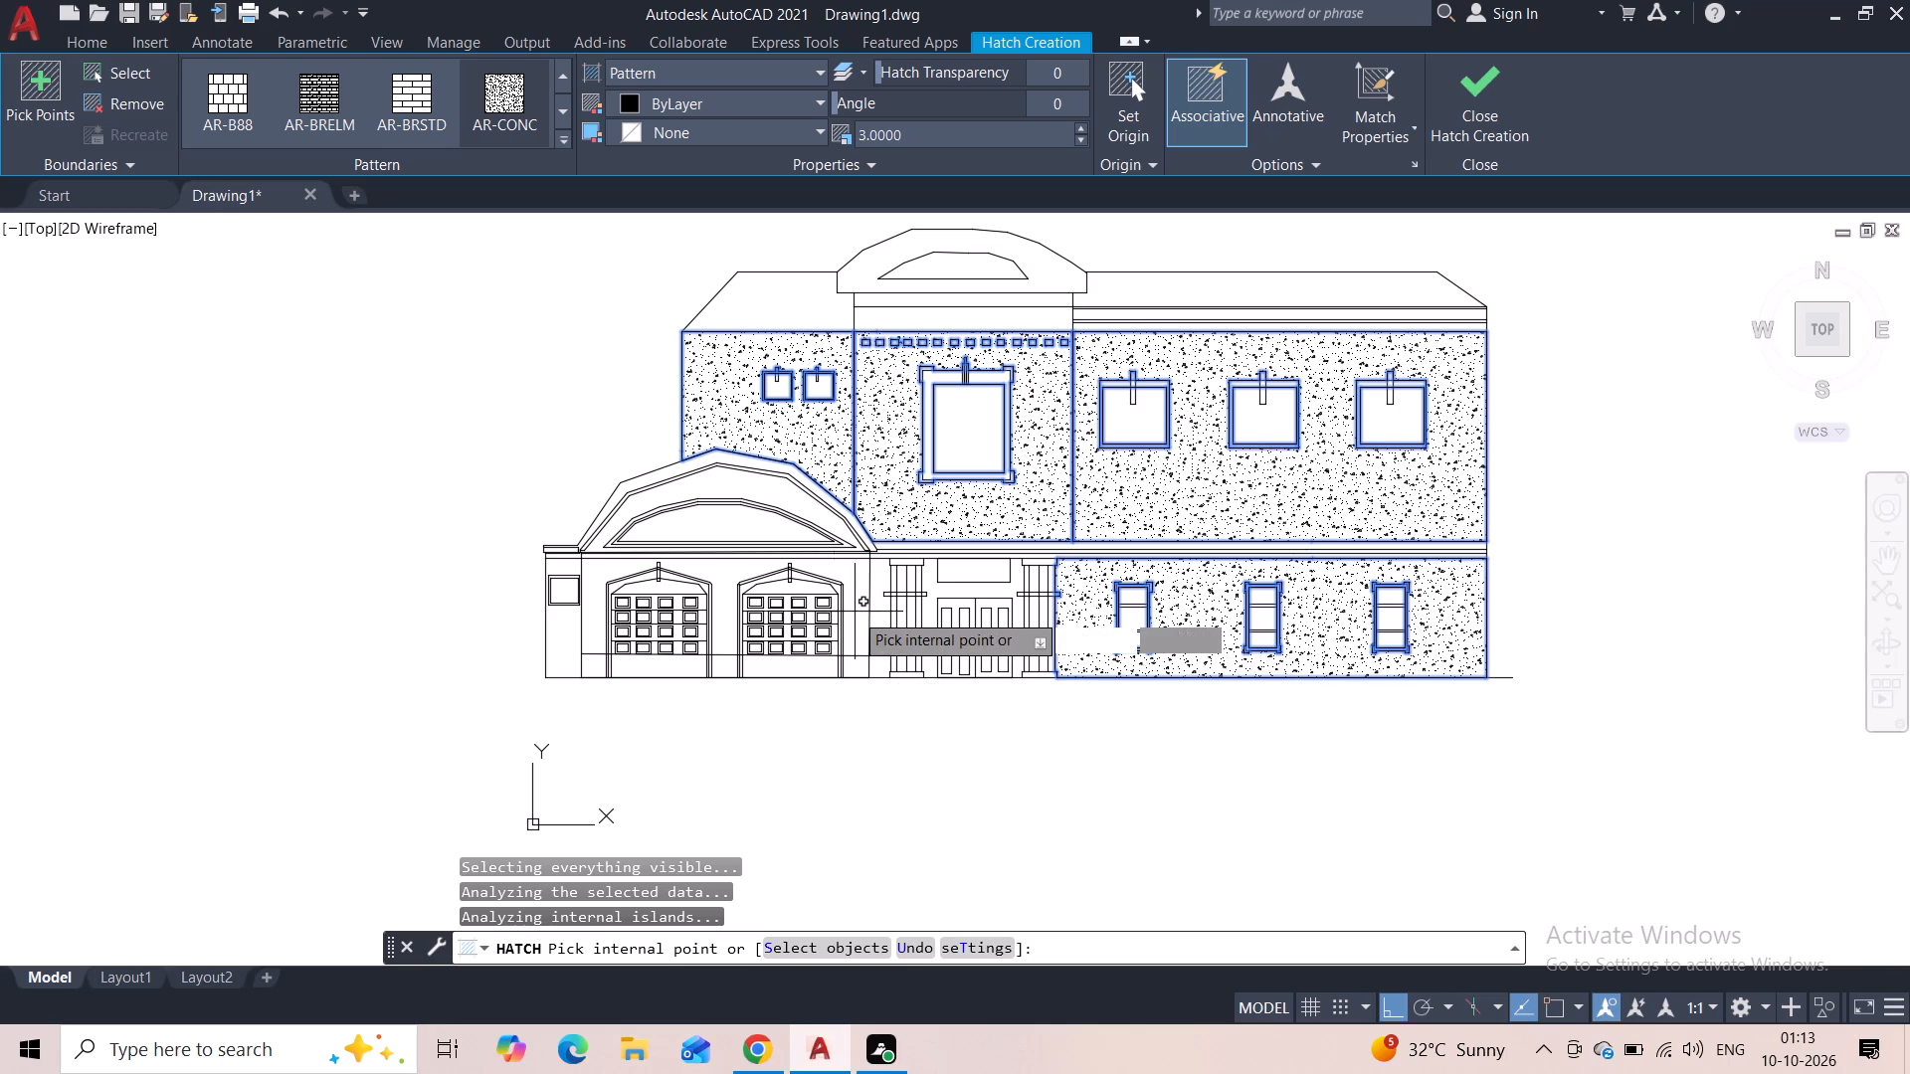
pyautogui.scroll(3, 868, 625)
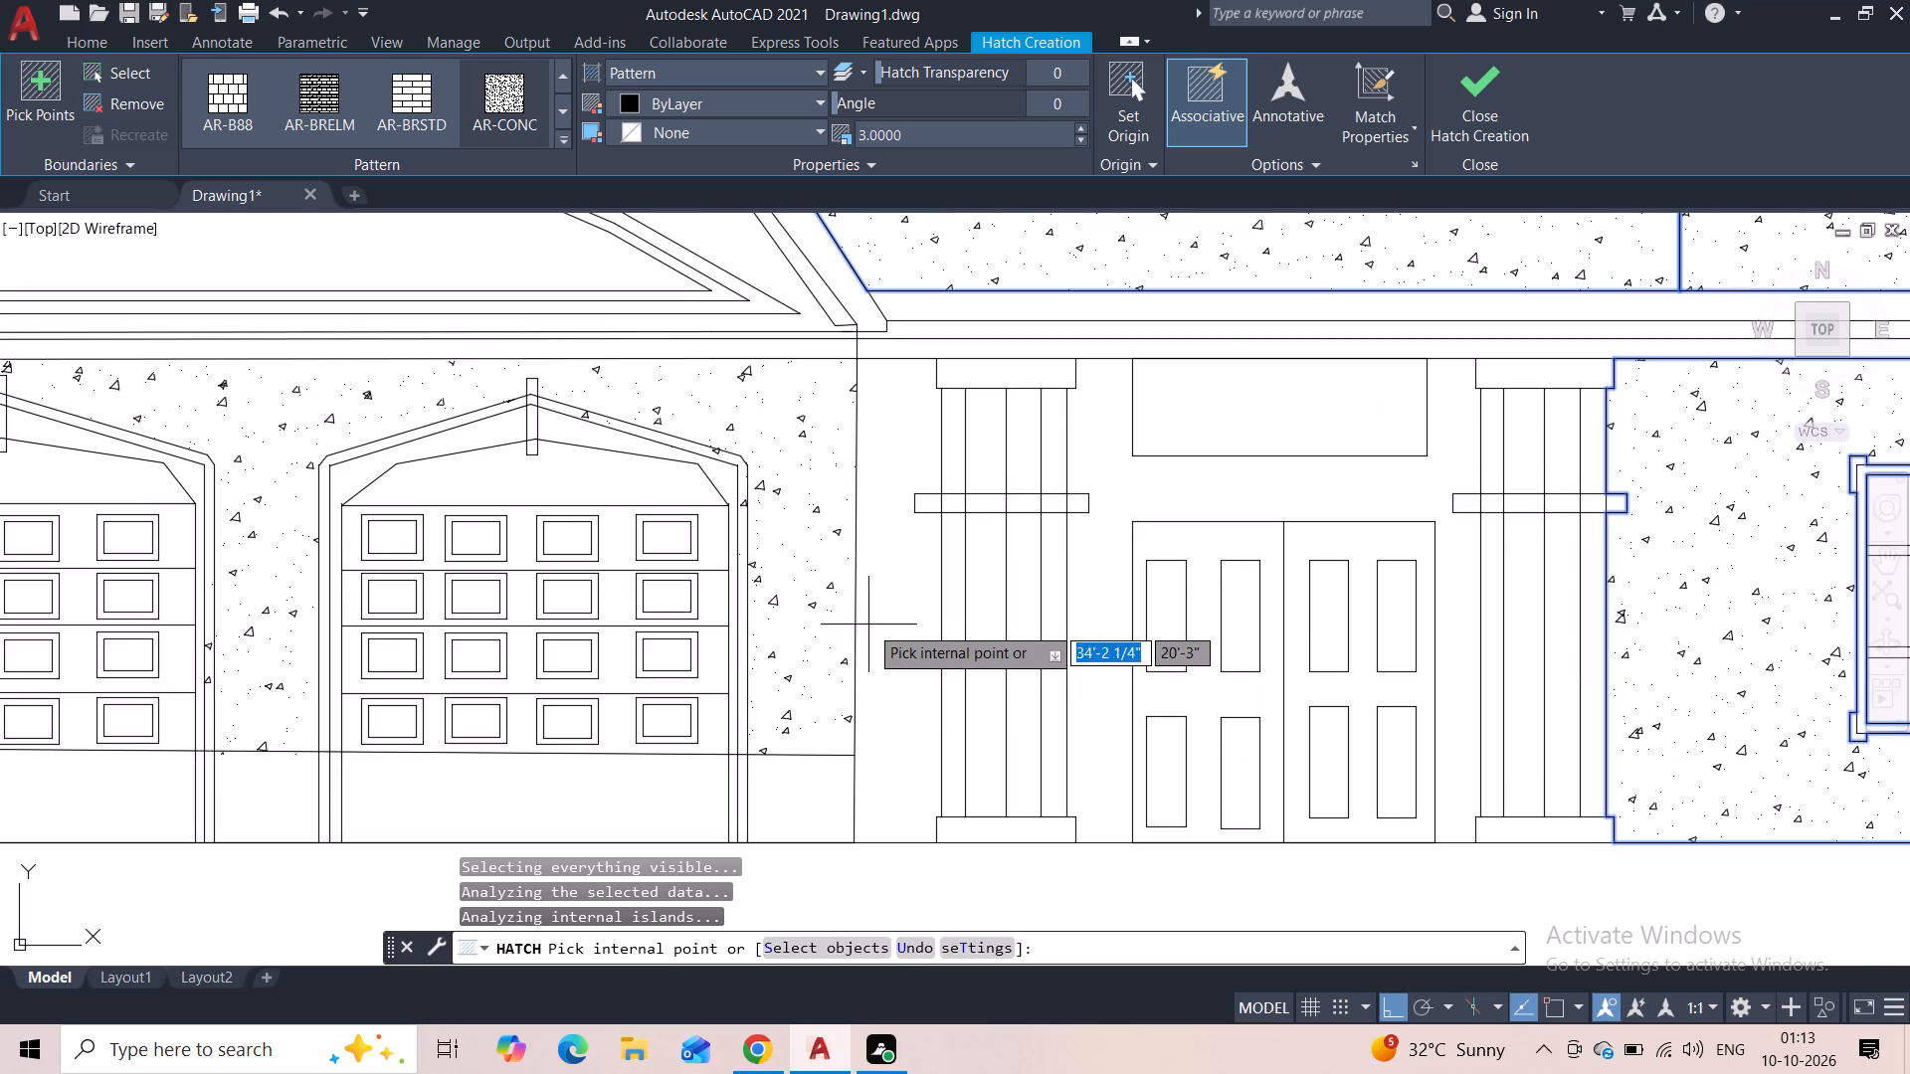
pyautogui.click(879, 623)
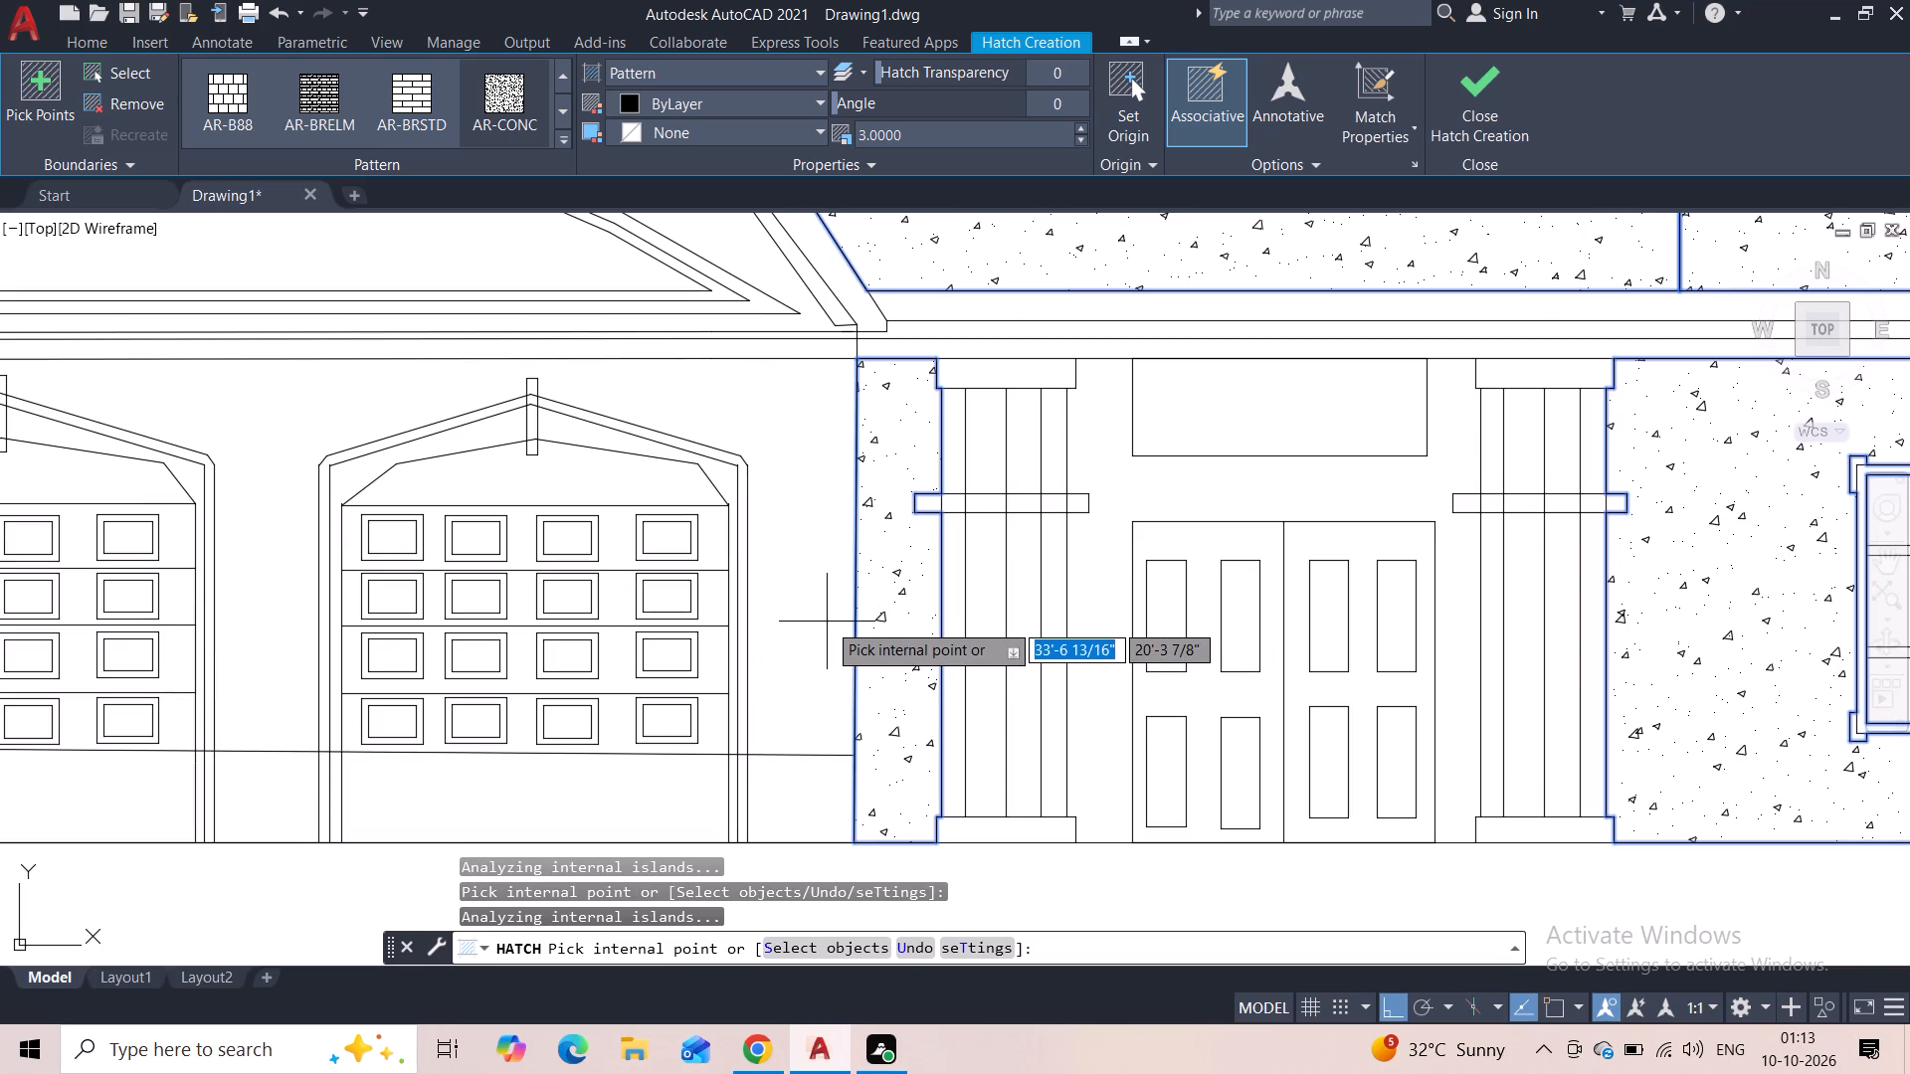
pyautogui.click(808, 552)
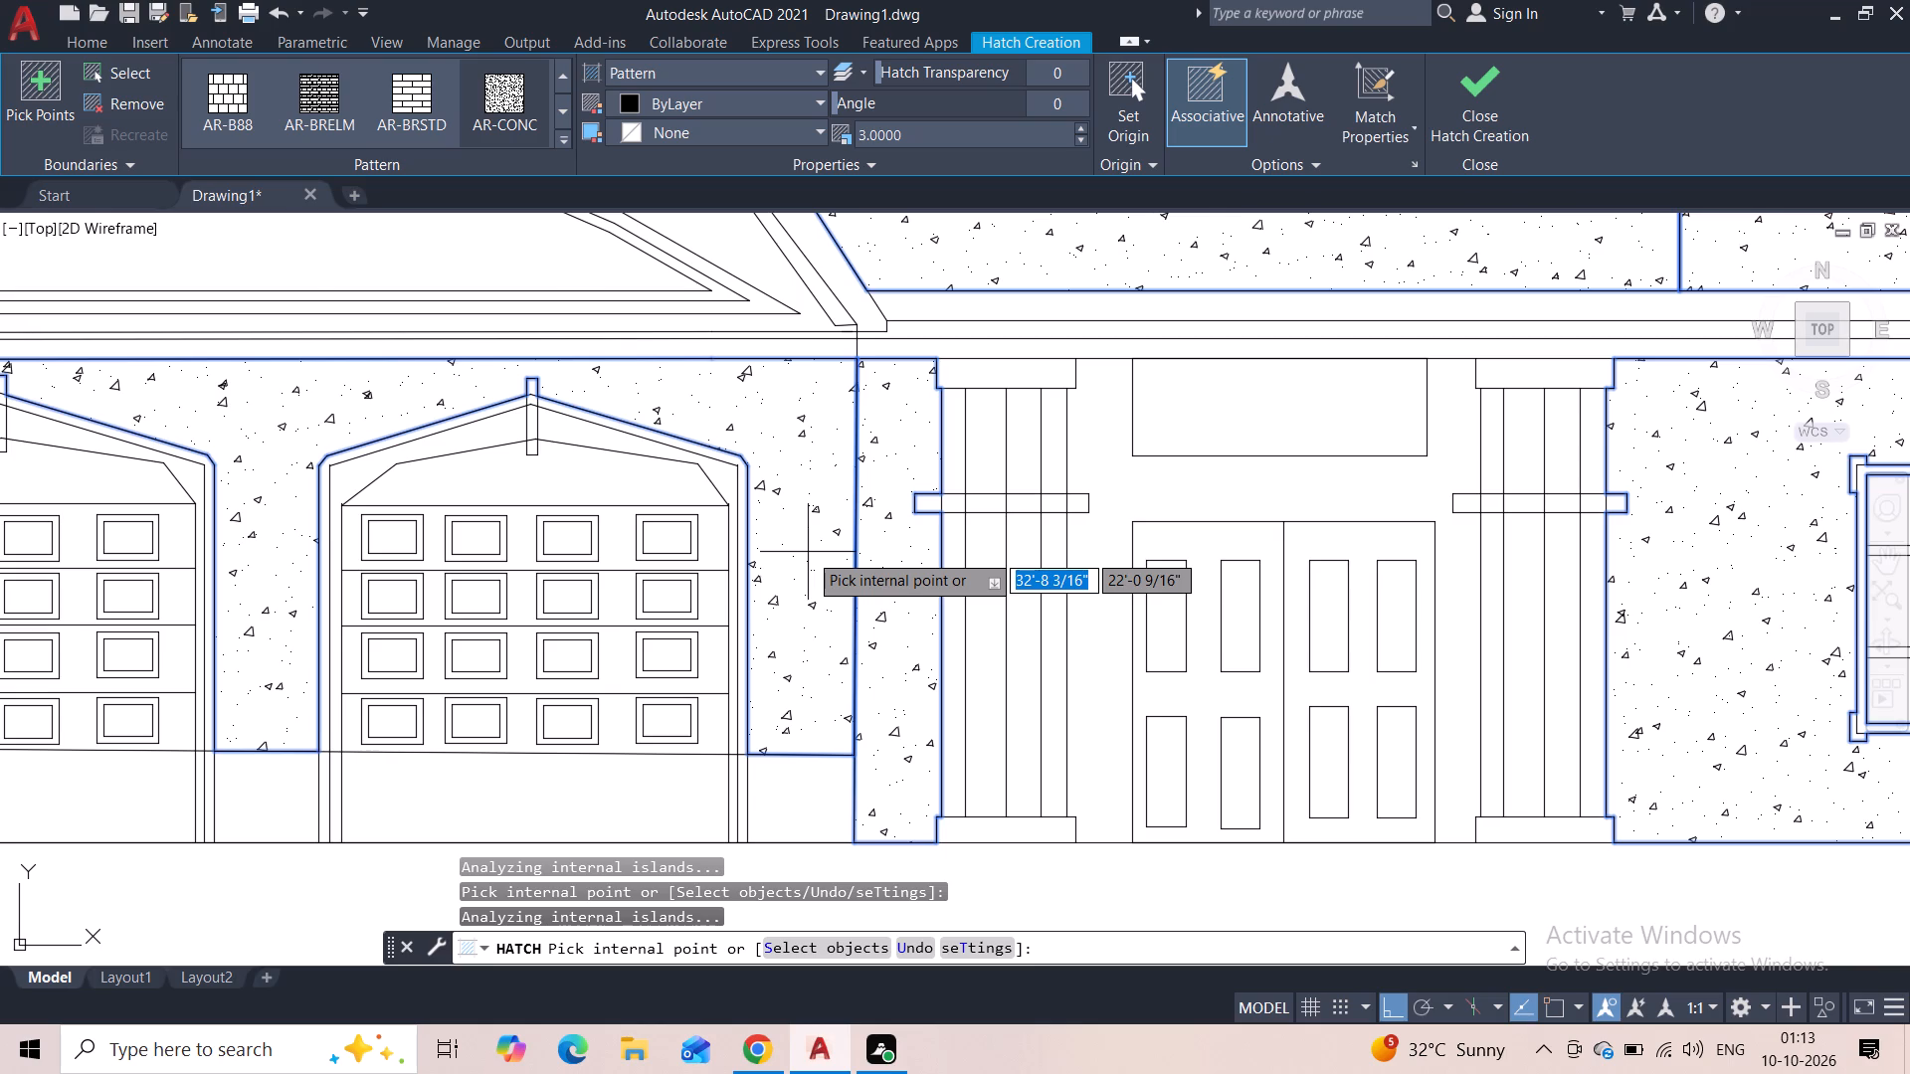
# Add the inner arched panels of the garage gable and the central roof pediment to the AR-CONC hatch, and finish hatching.
pyautogui.scroll(-1, 805, 541)
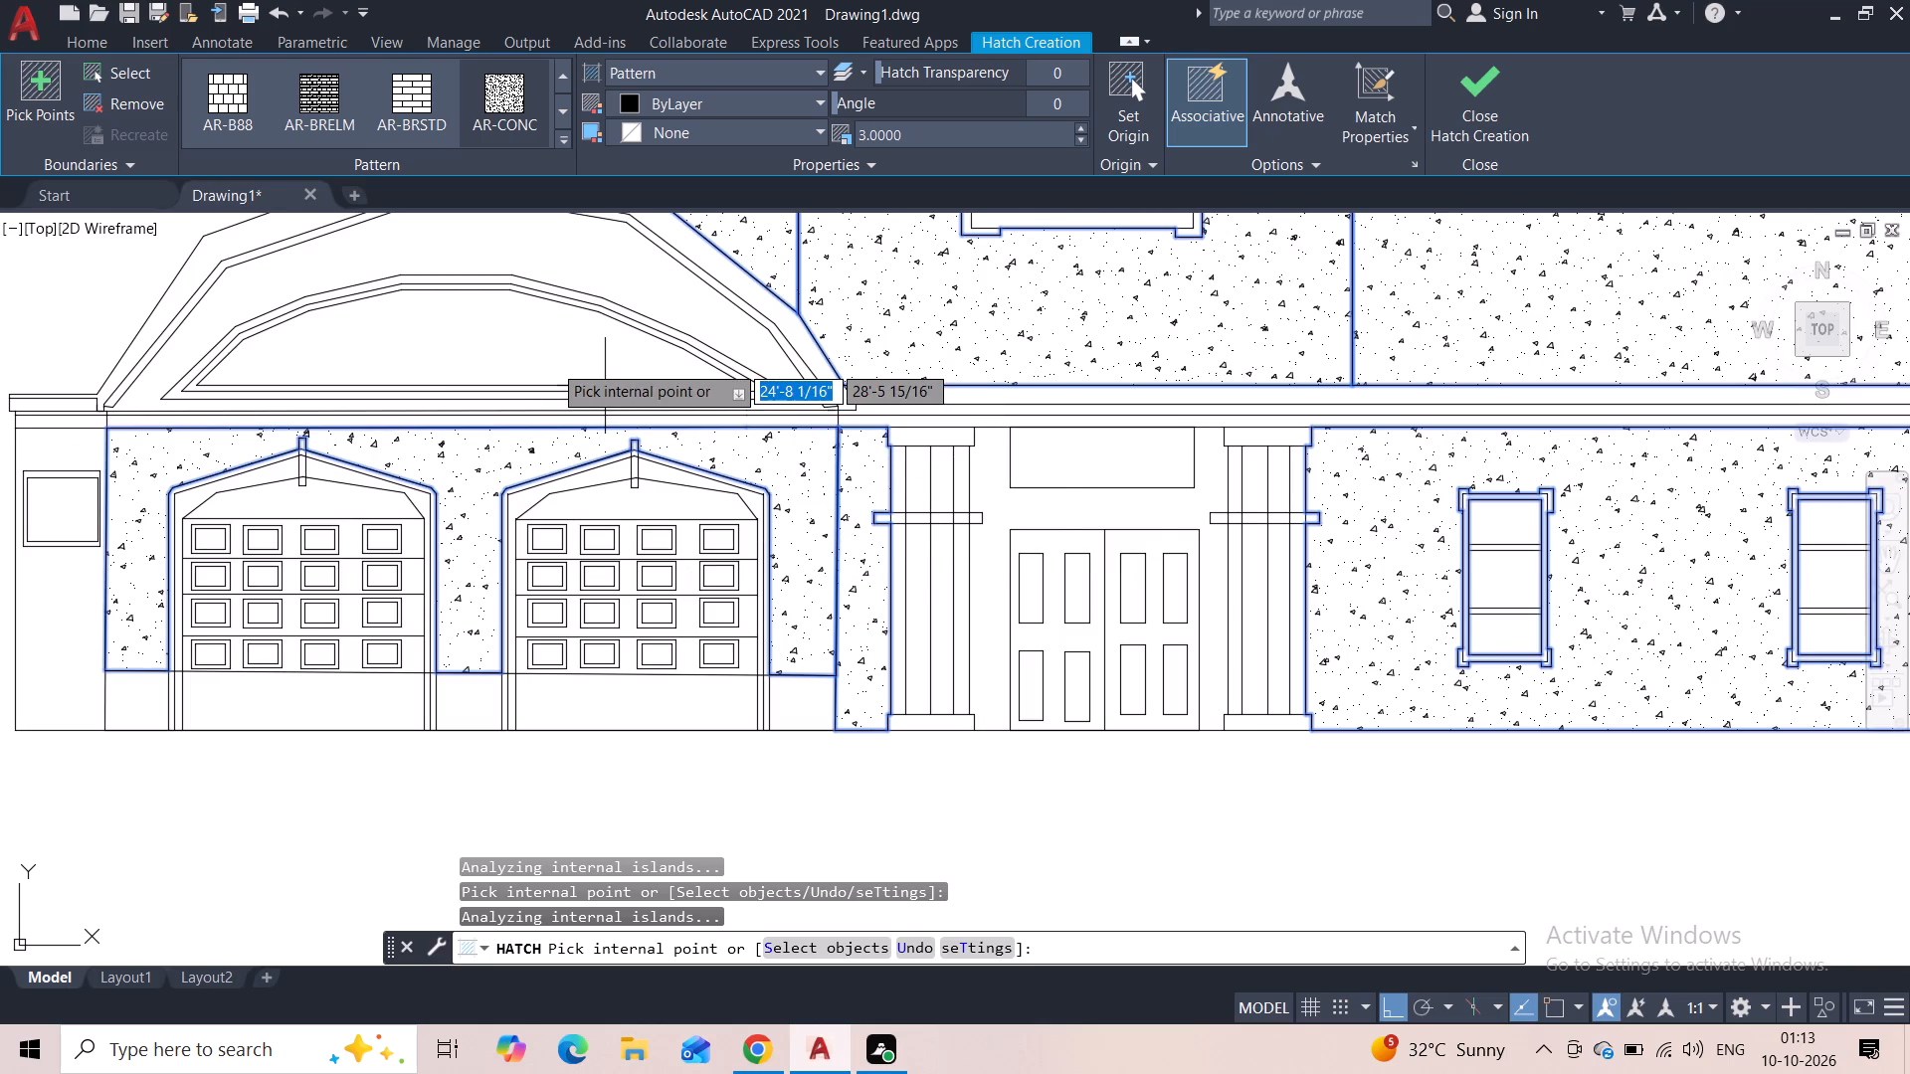
pyautogui.click(522, 353)
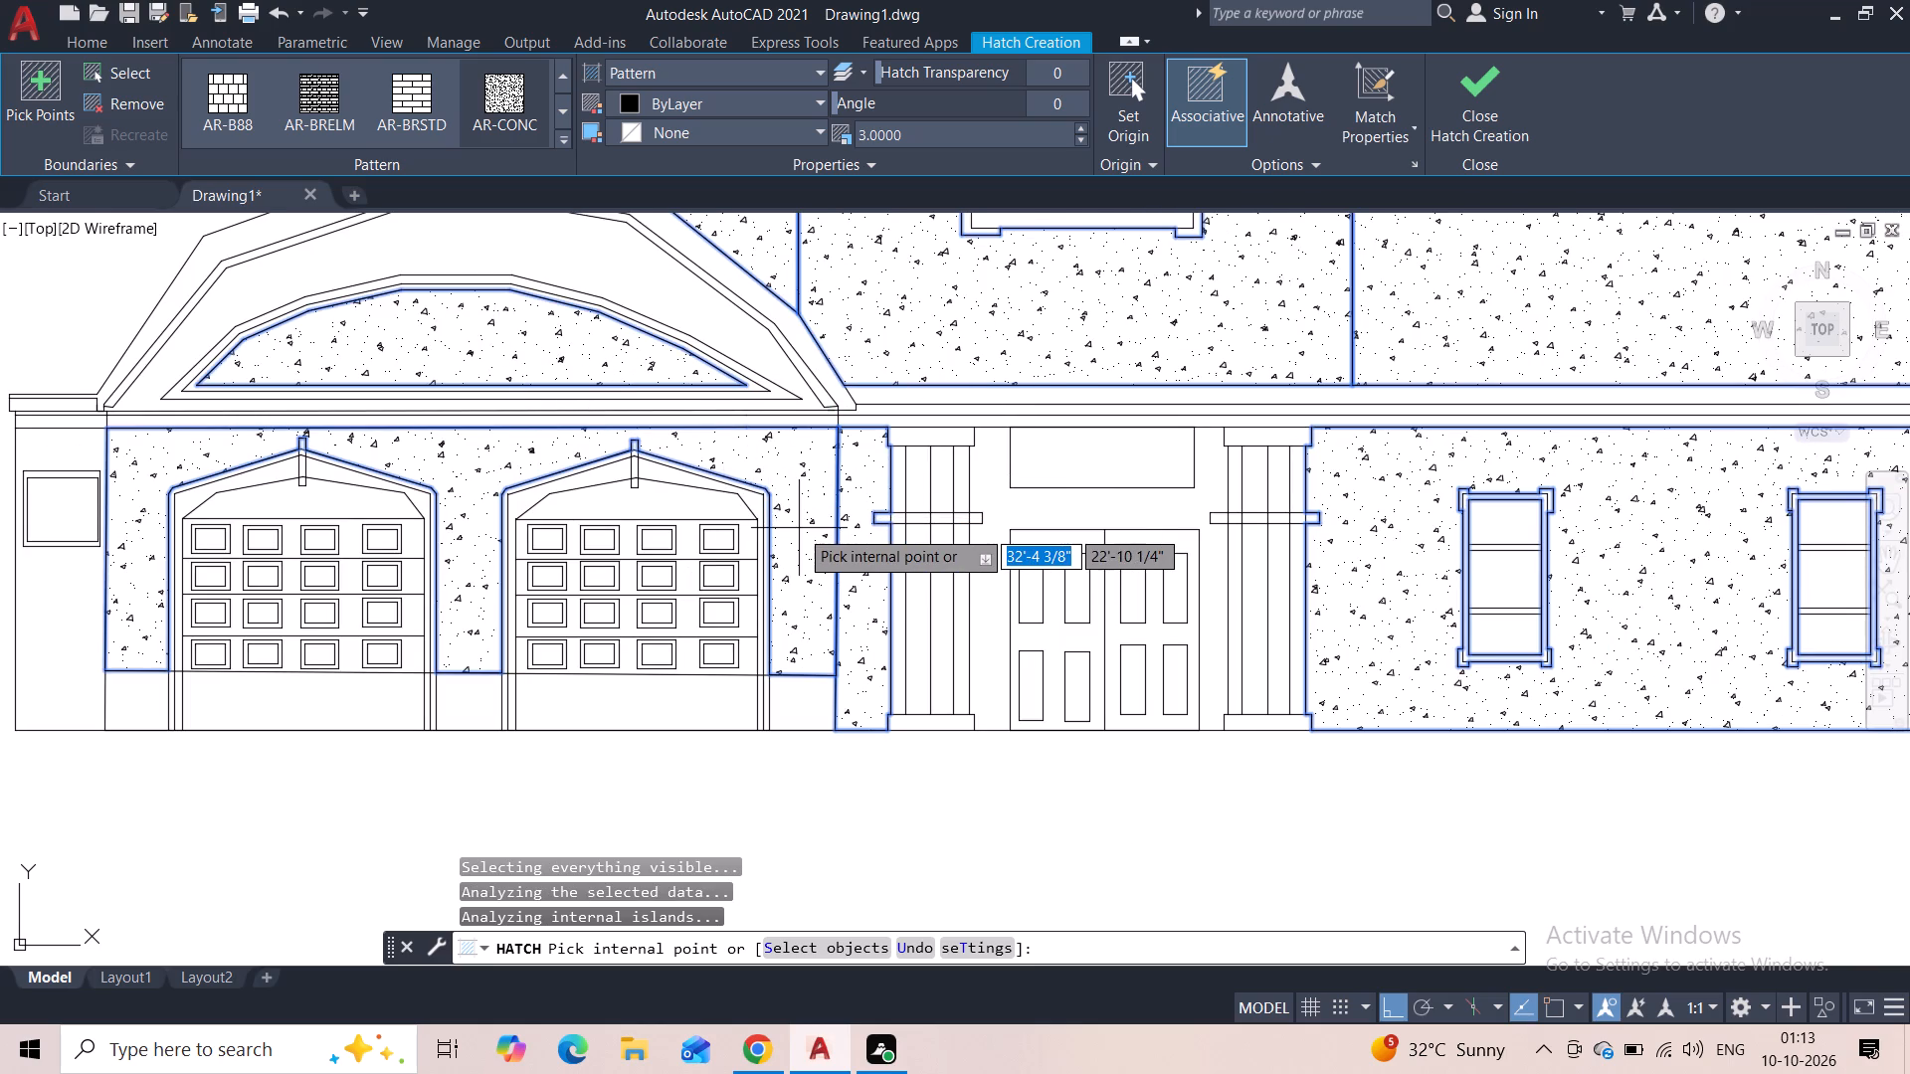
pyautogui.scroll(-1, 799, 530)
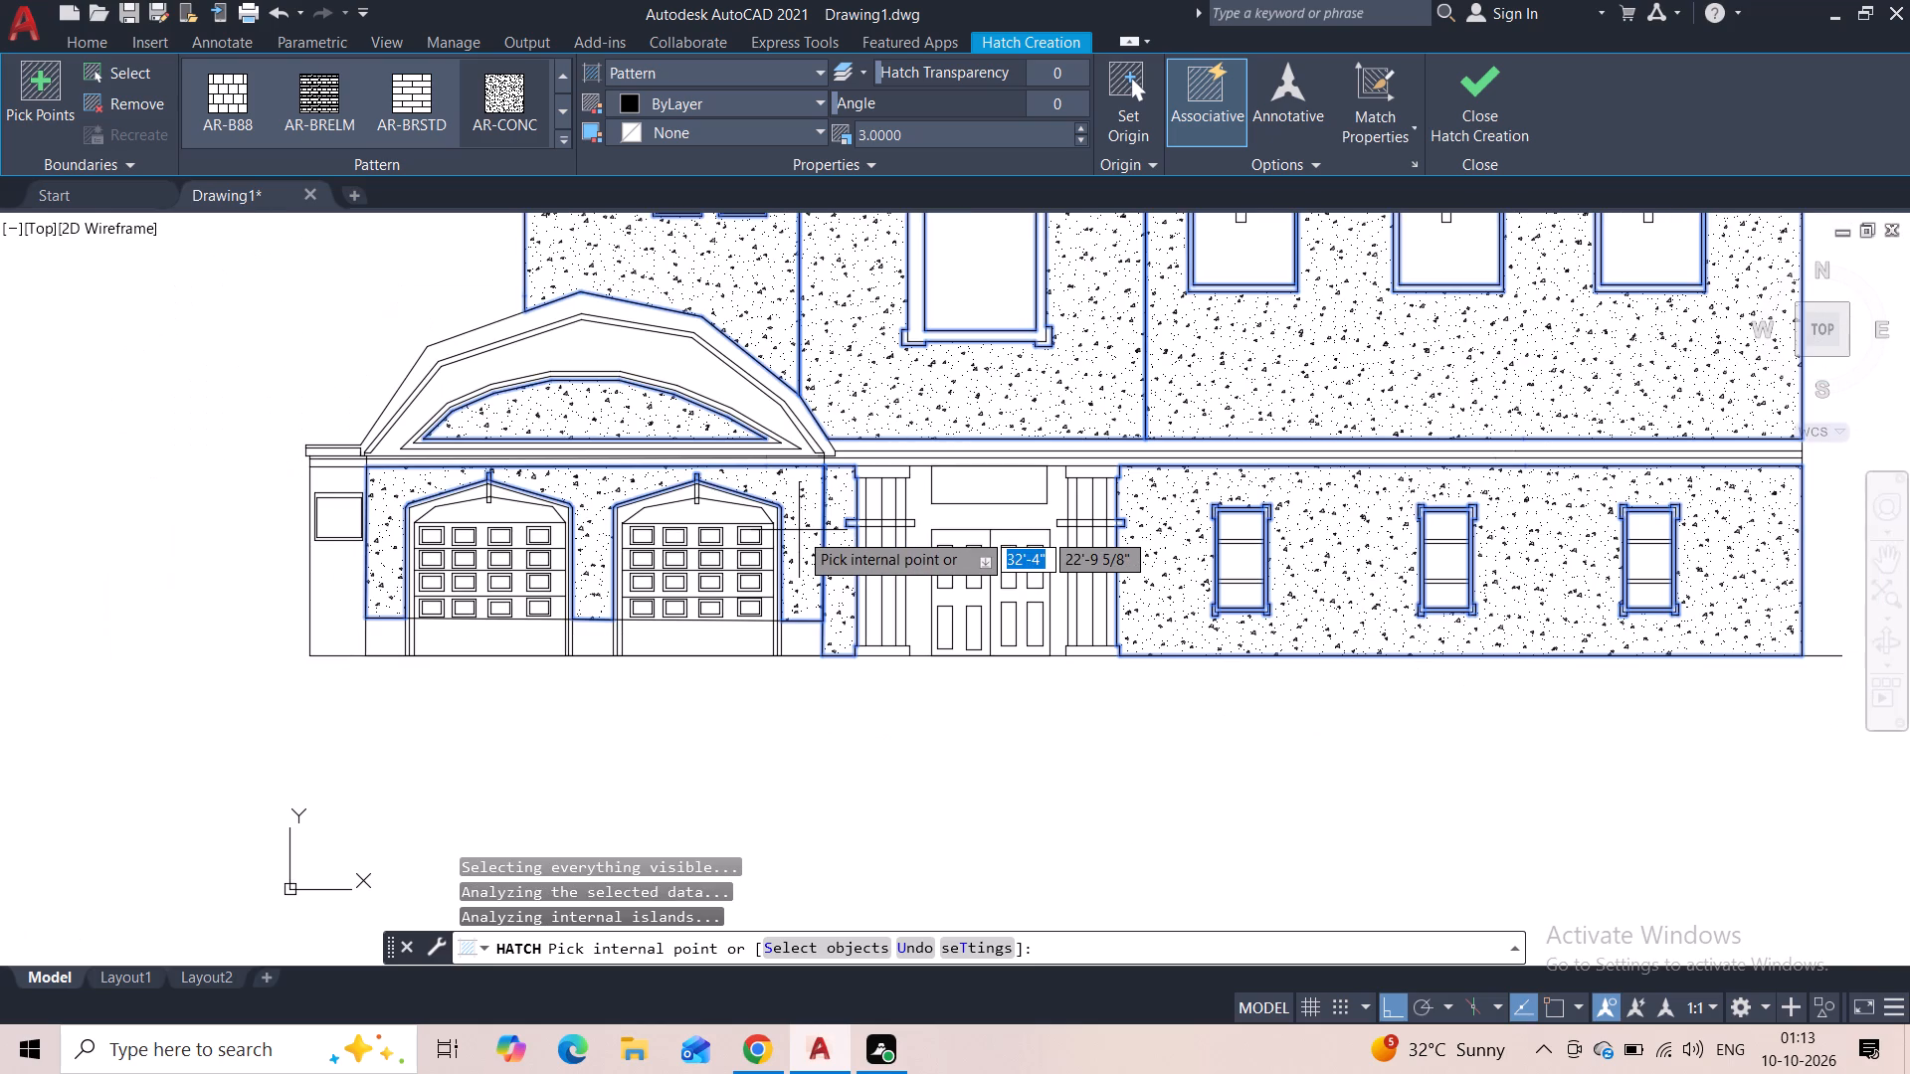
pyautogui.moveTo(799, 531); pyautogui.dragTo(741, 714, button='middle')
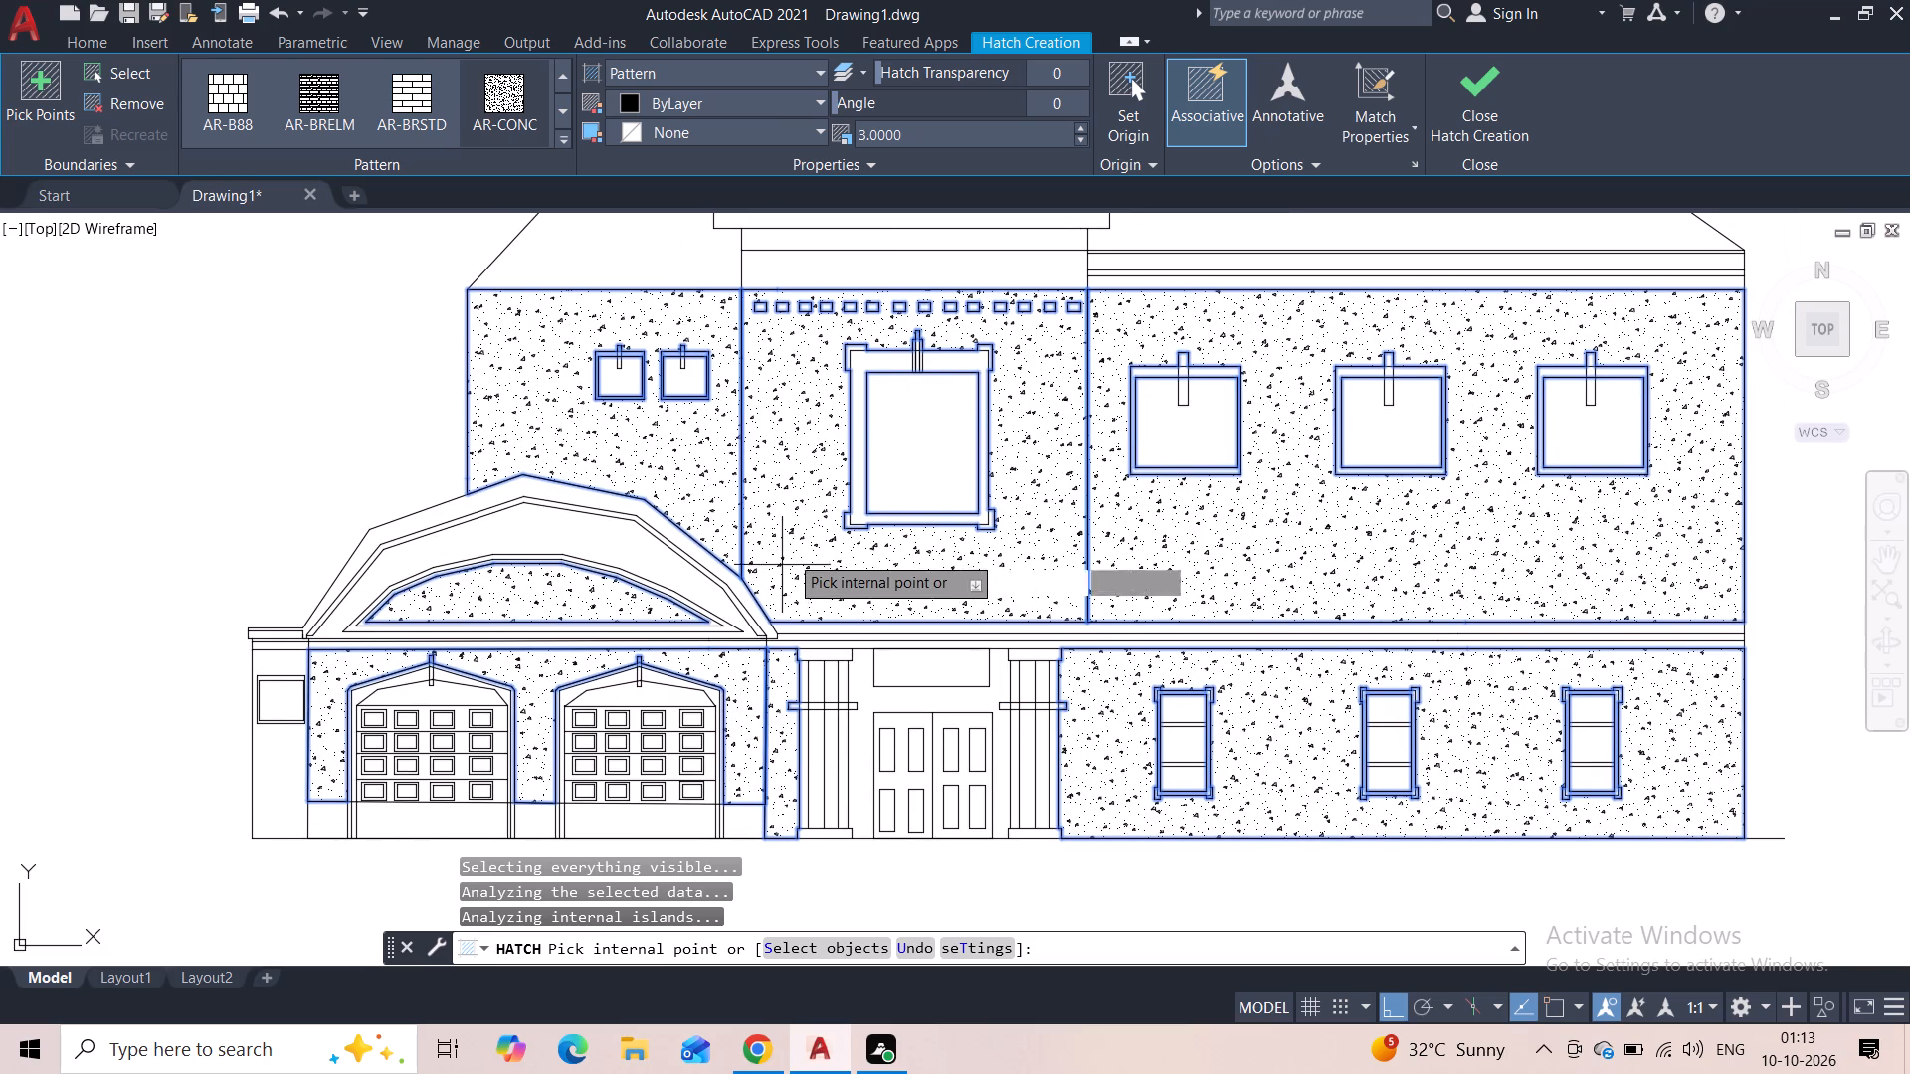
pyautogui.scroll(-1, 800, 516)
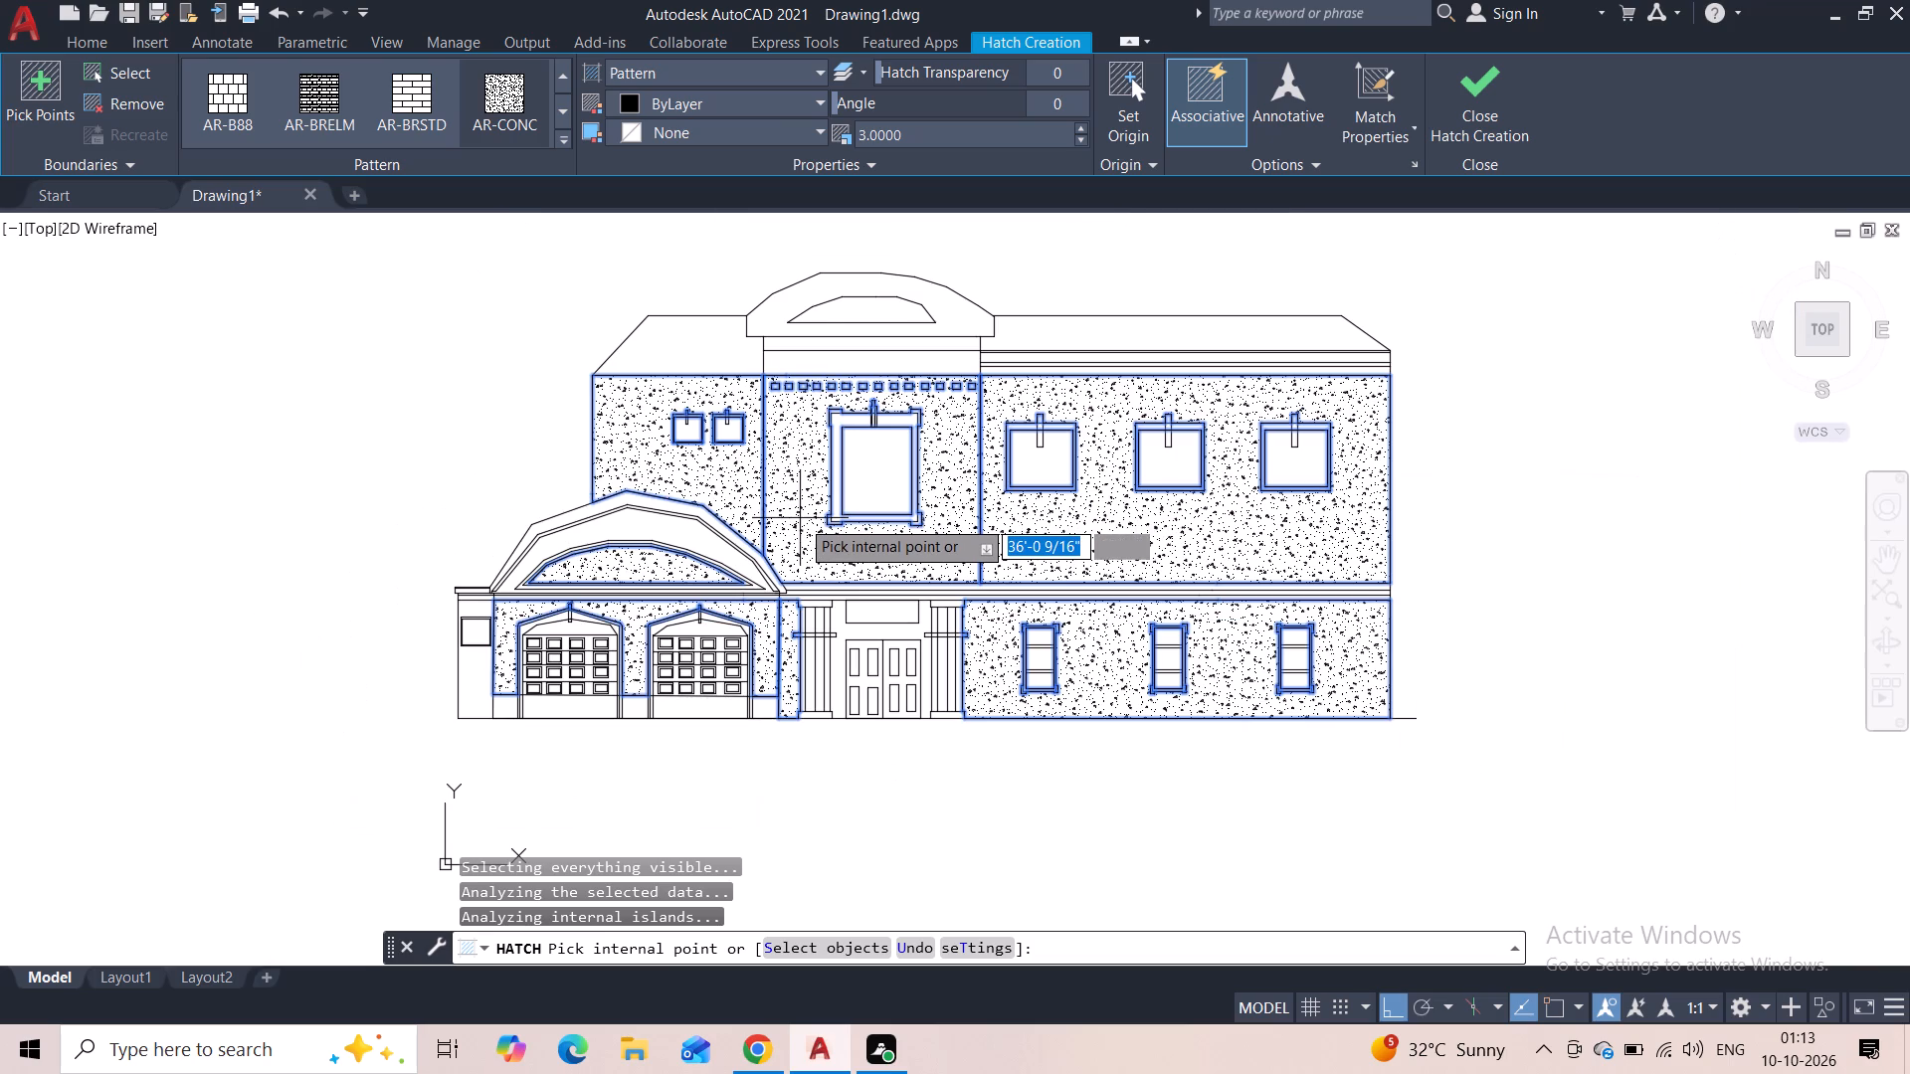
pyautogui.click(853, 314)
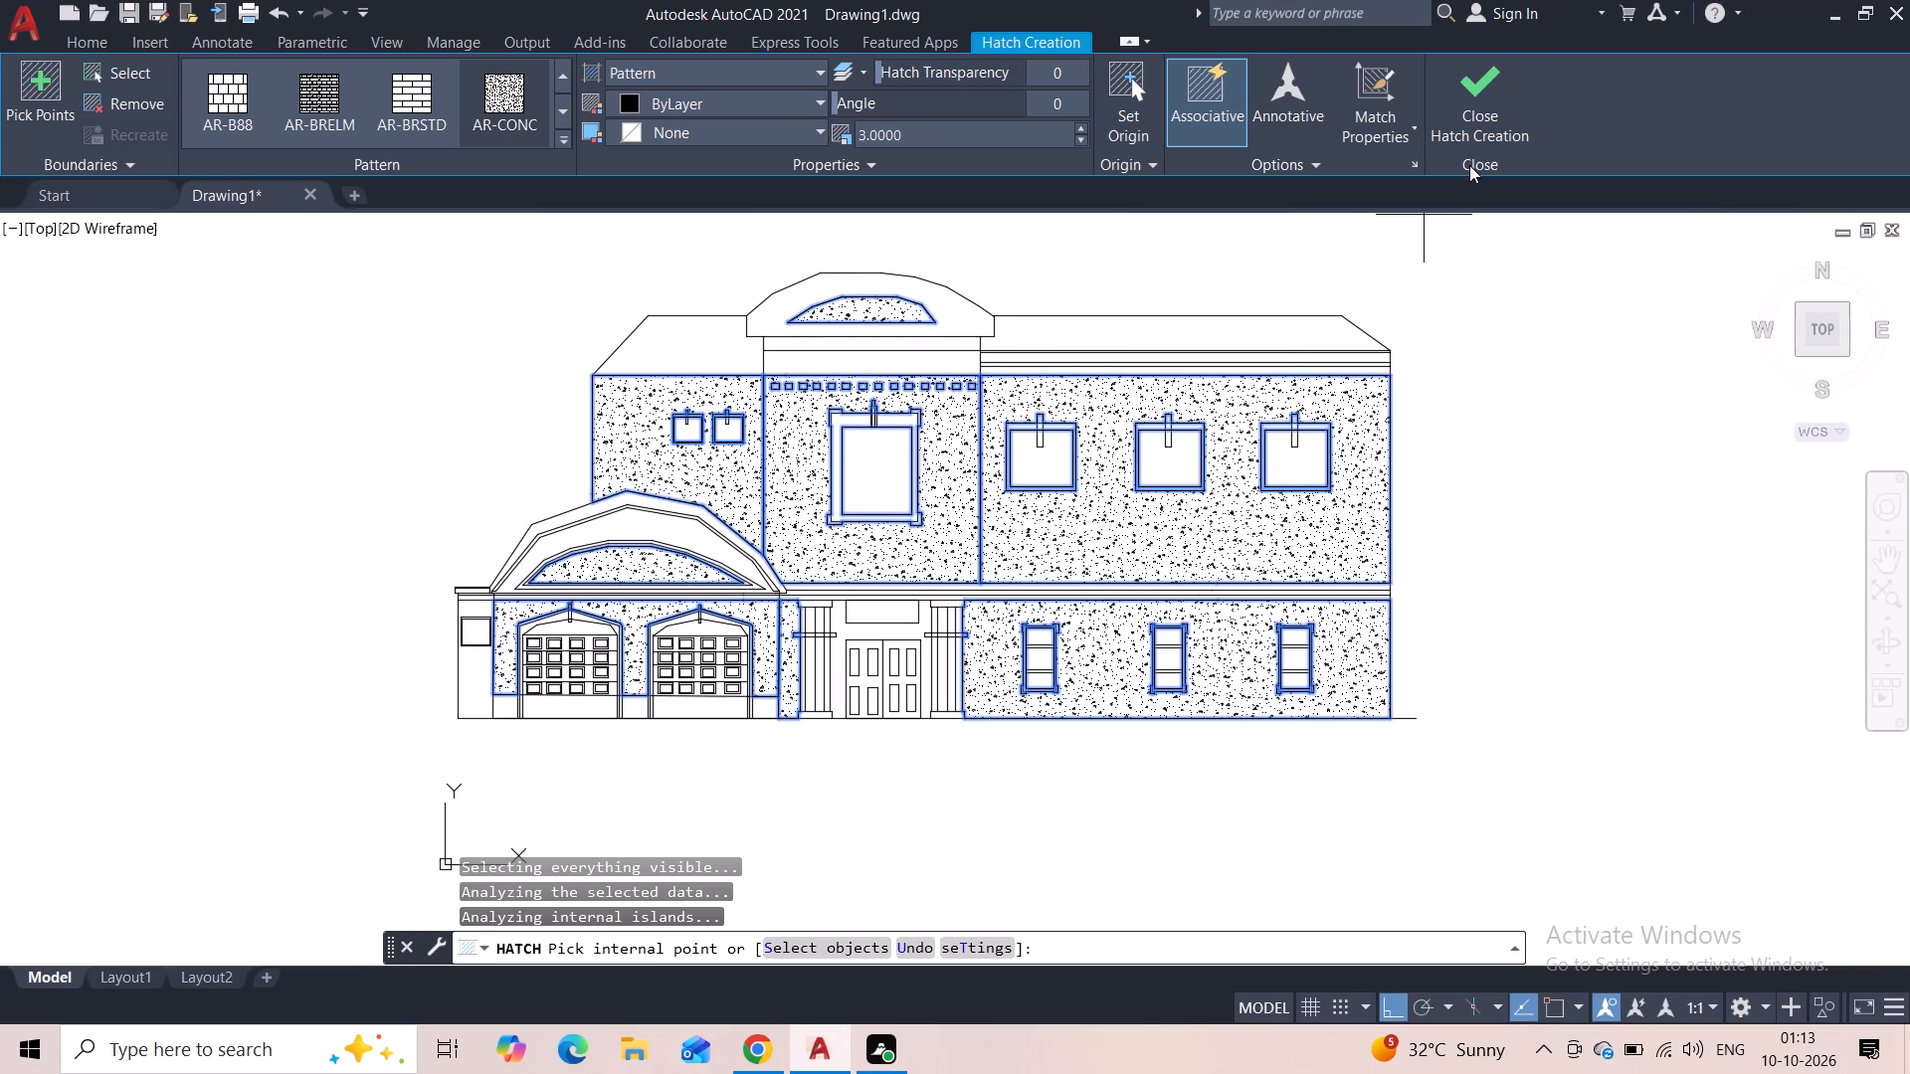
pyautogui.click(1464, 97)
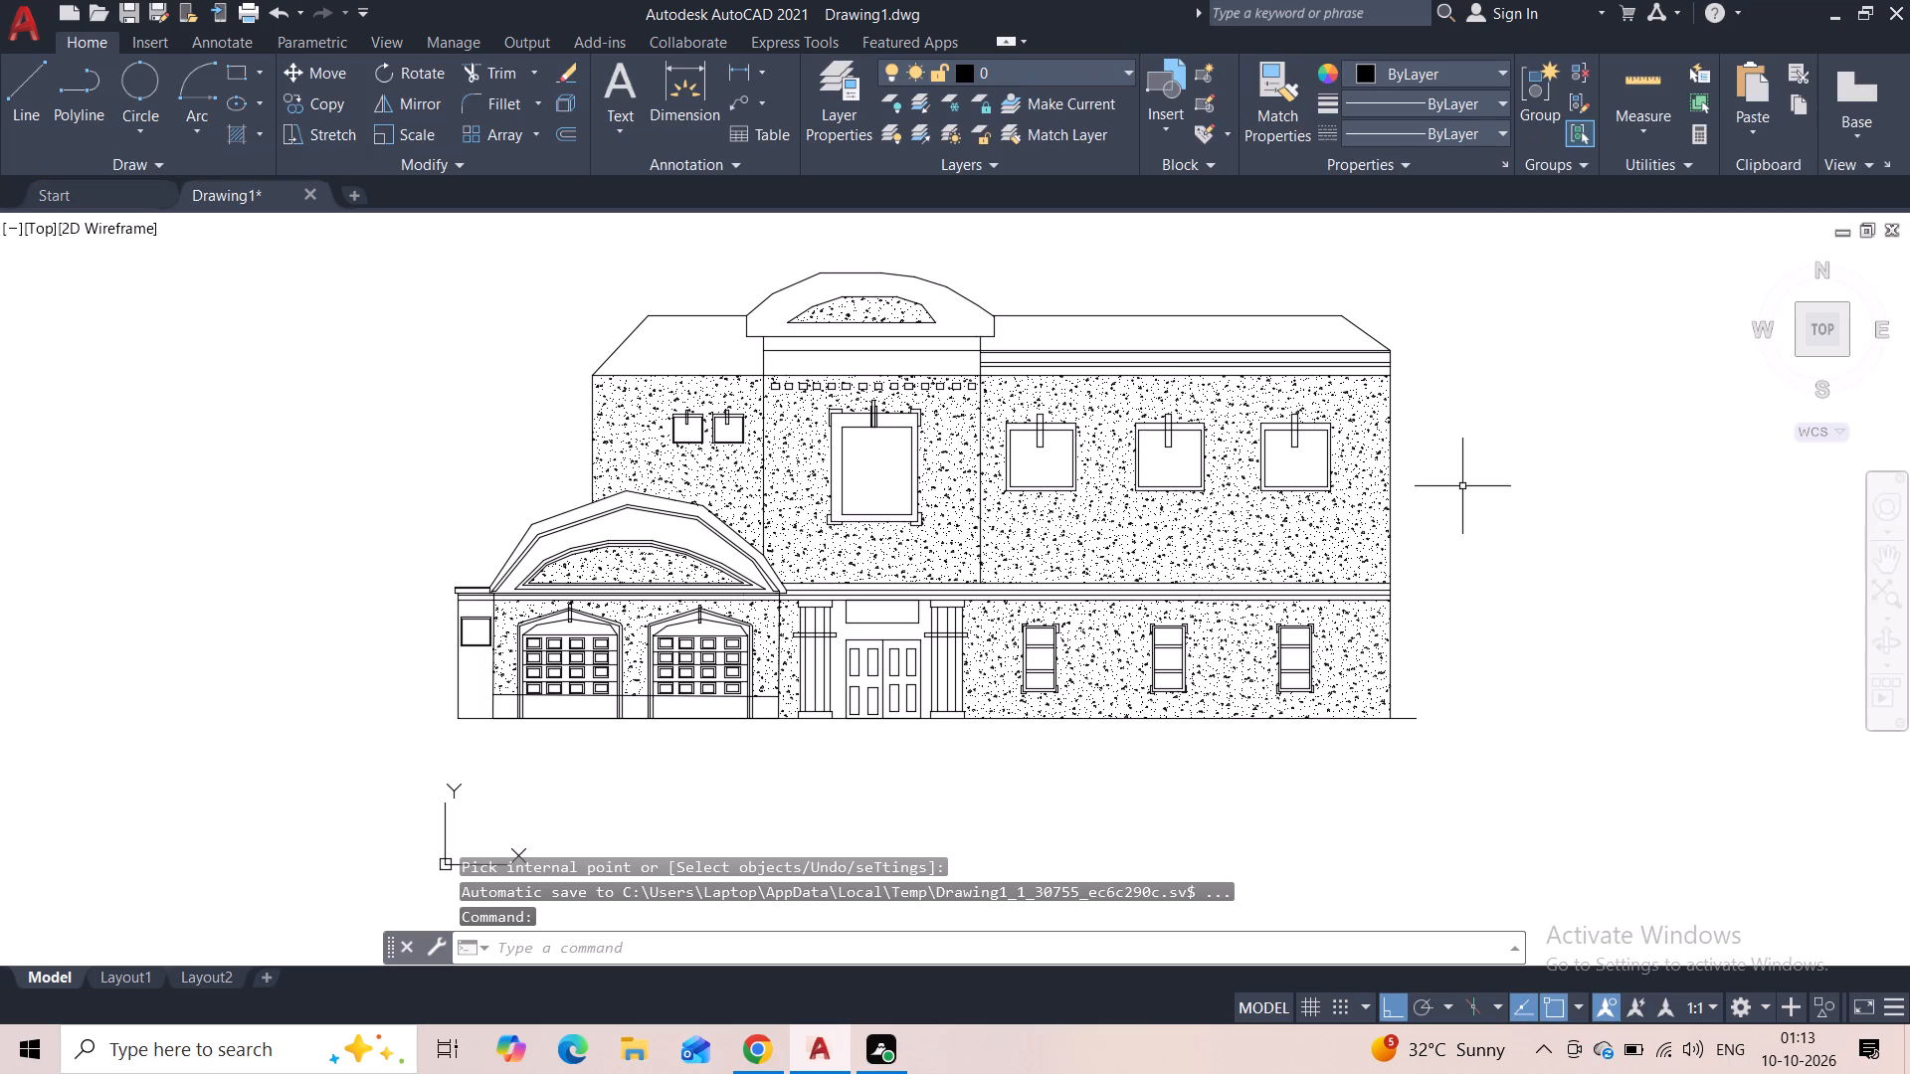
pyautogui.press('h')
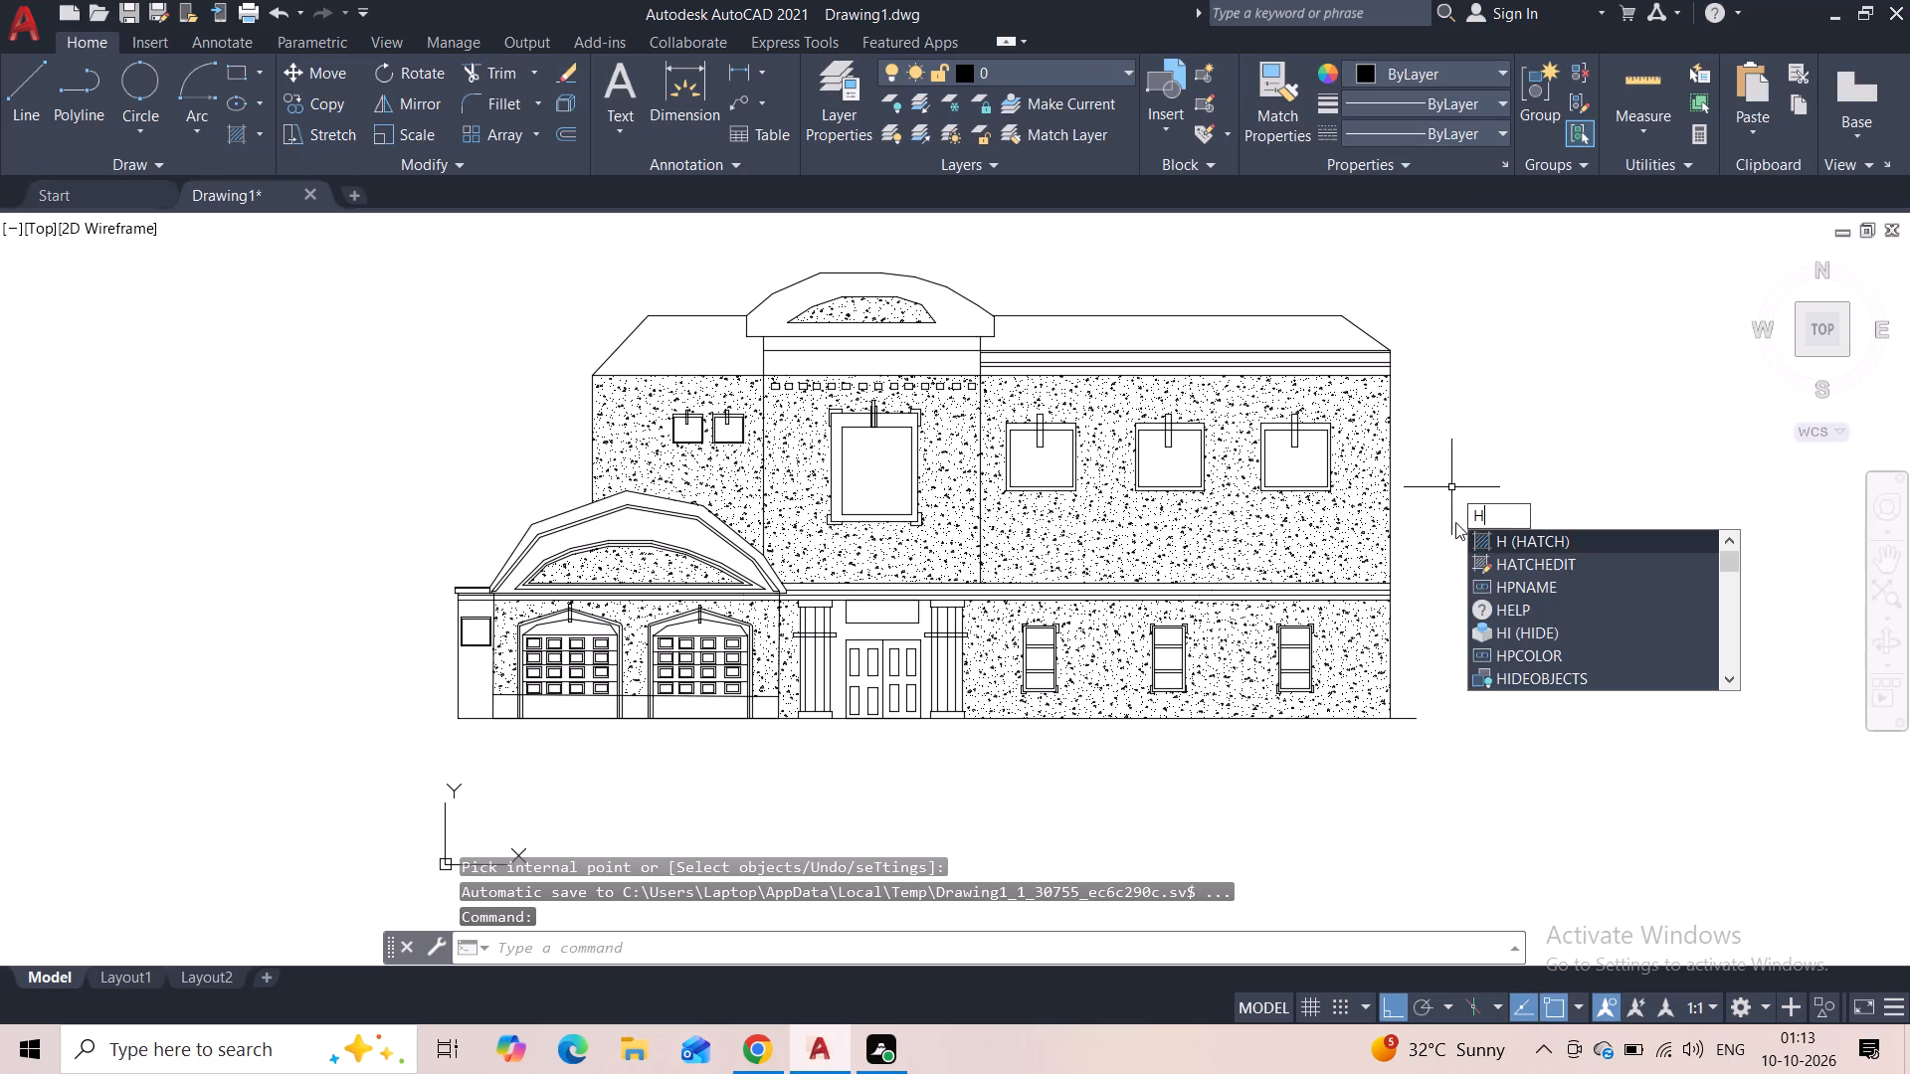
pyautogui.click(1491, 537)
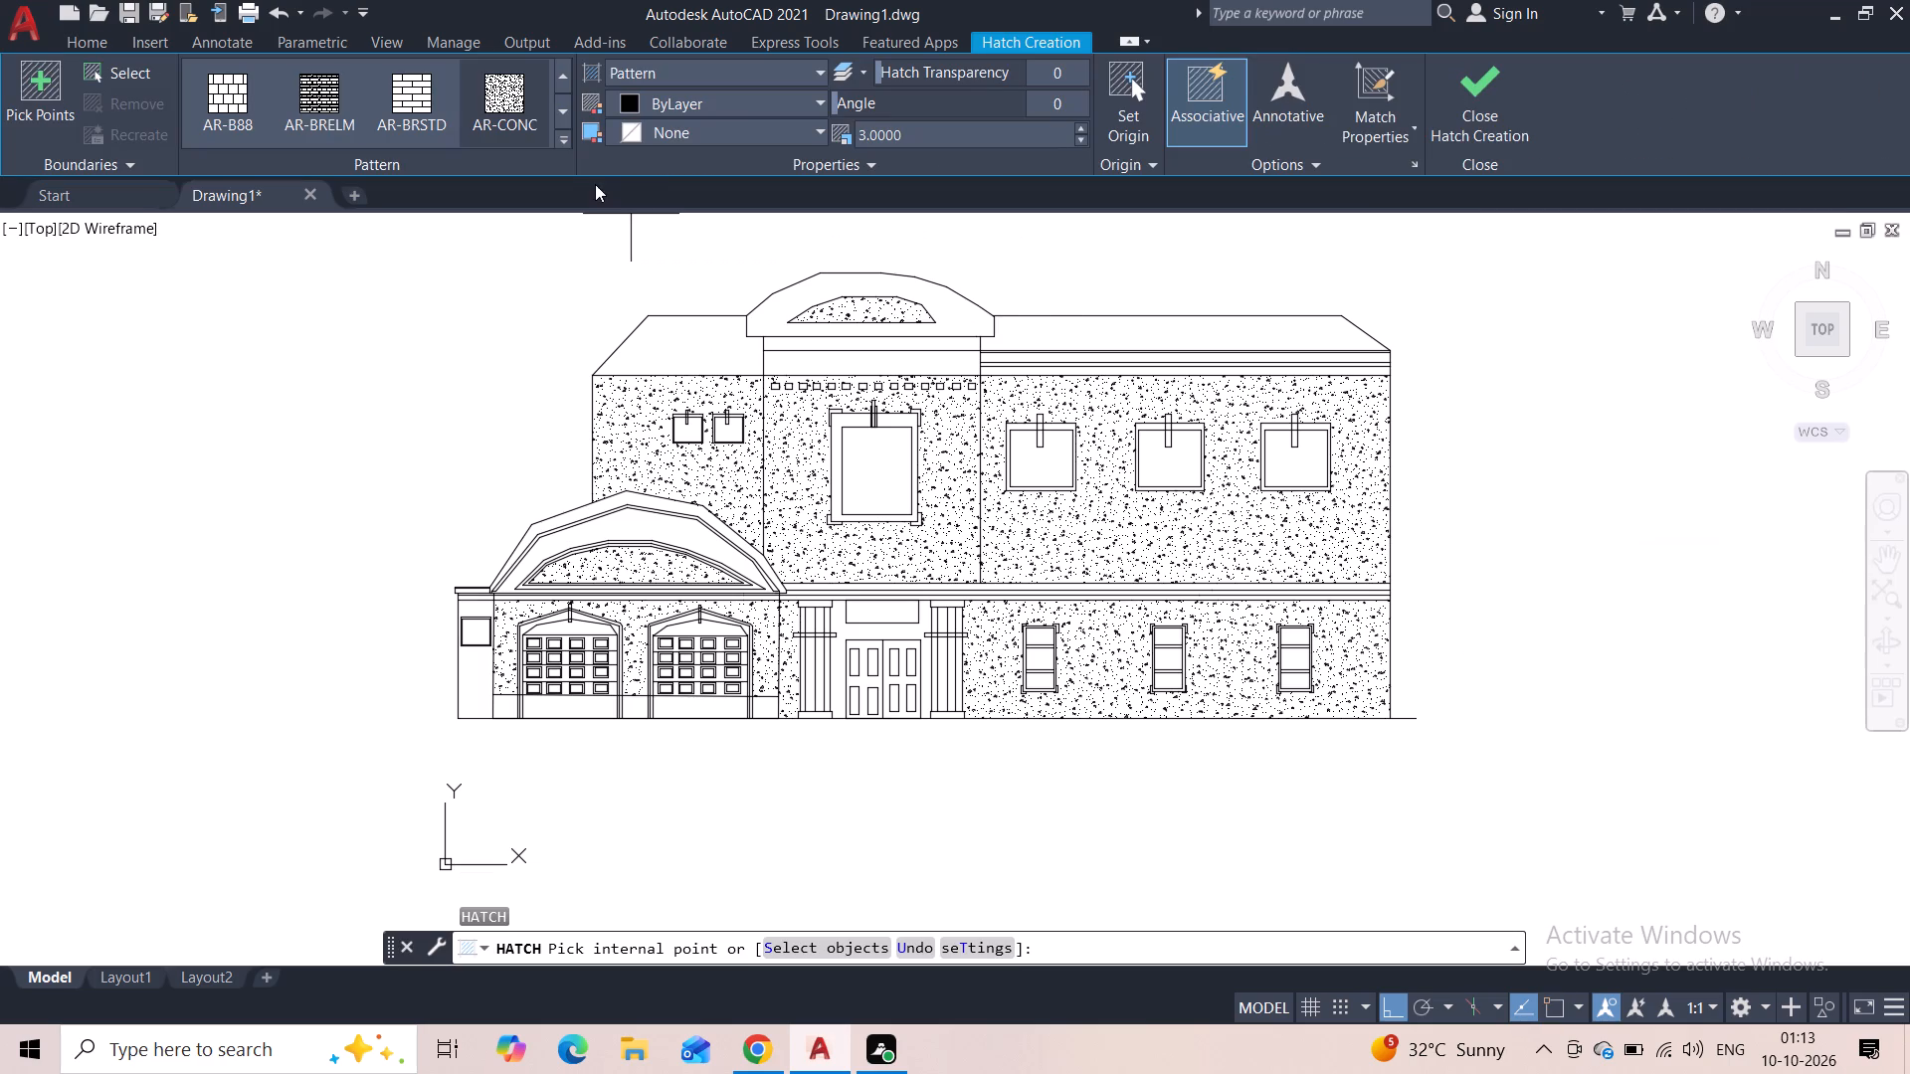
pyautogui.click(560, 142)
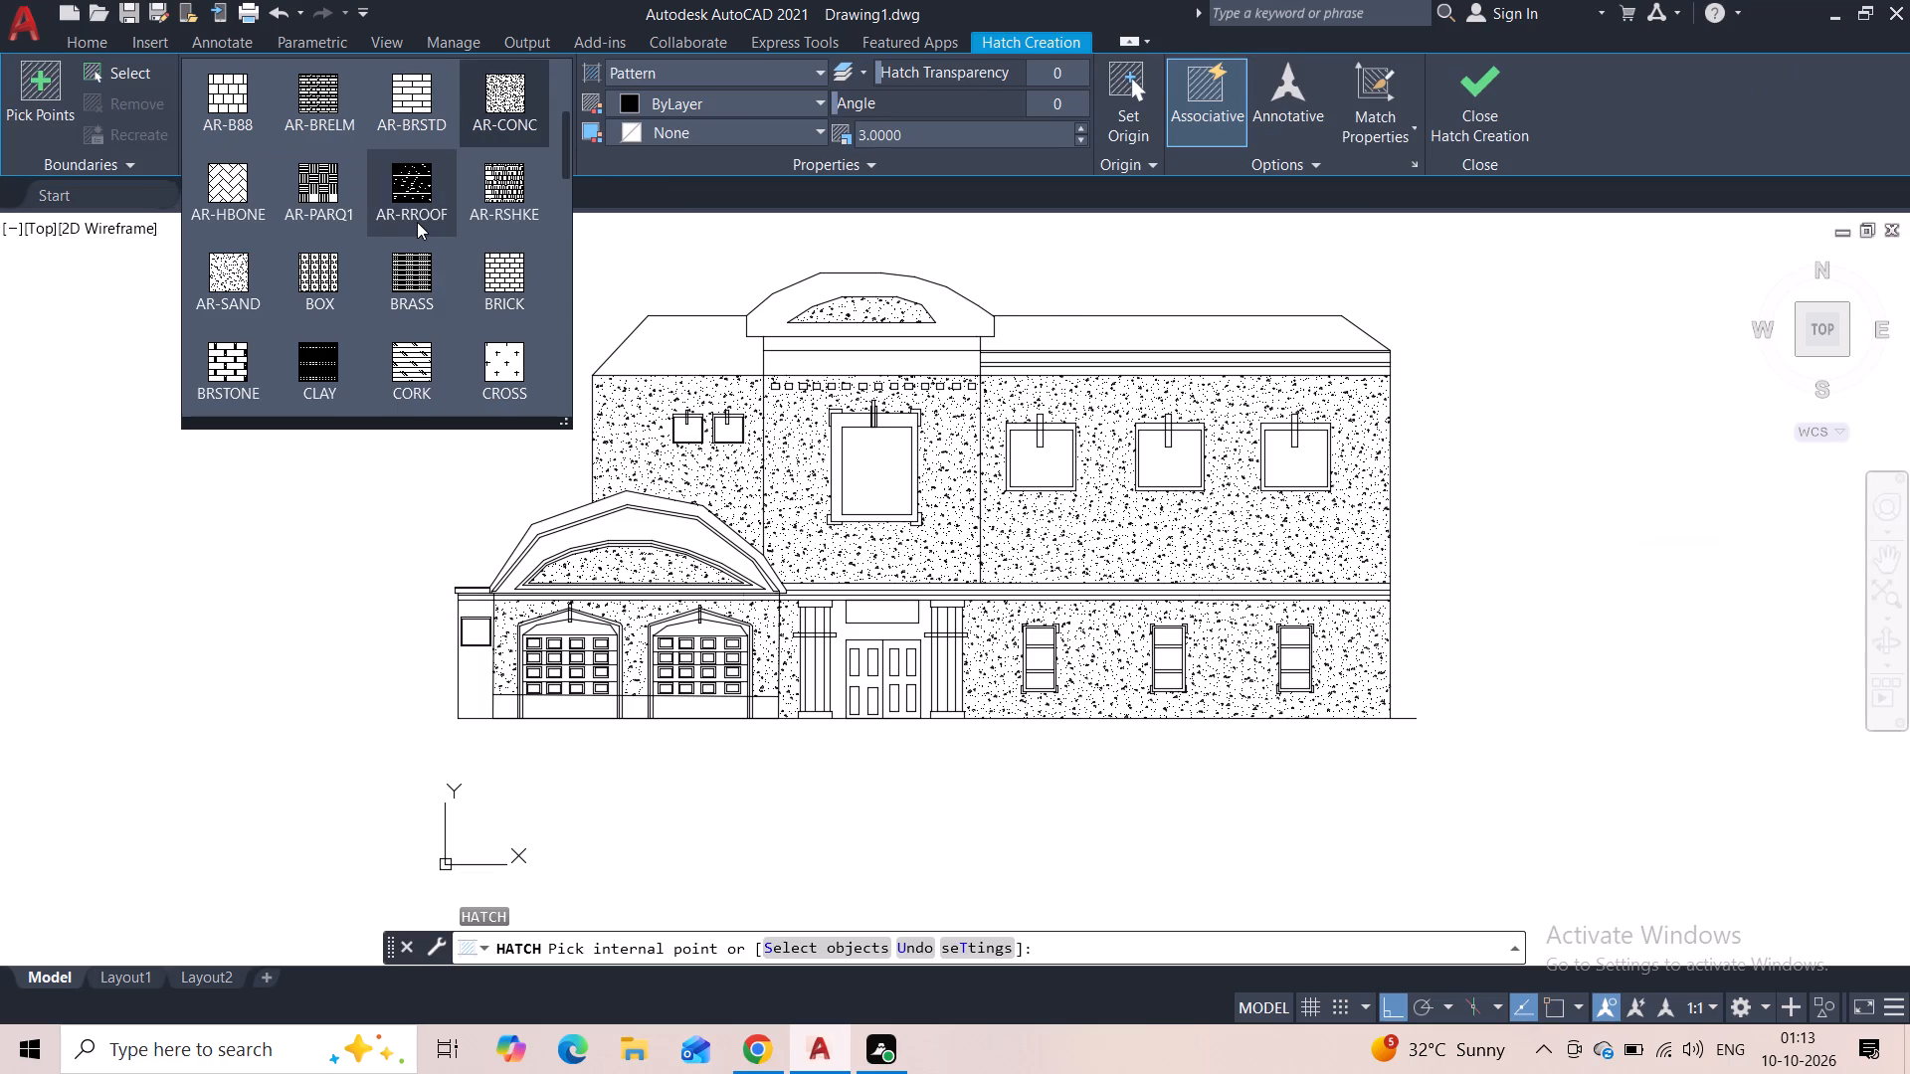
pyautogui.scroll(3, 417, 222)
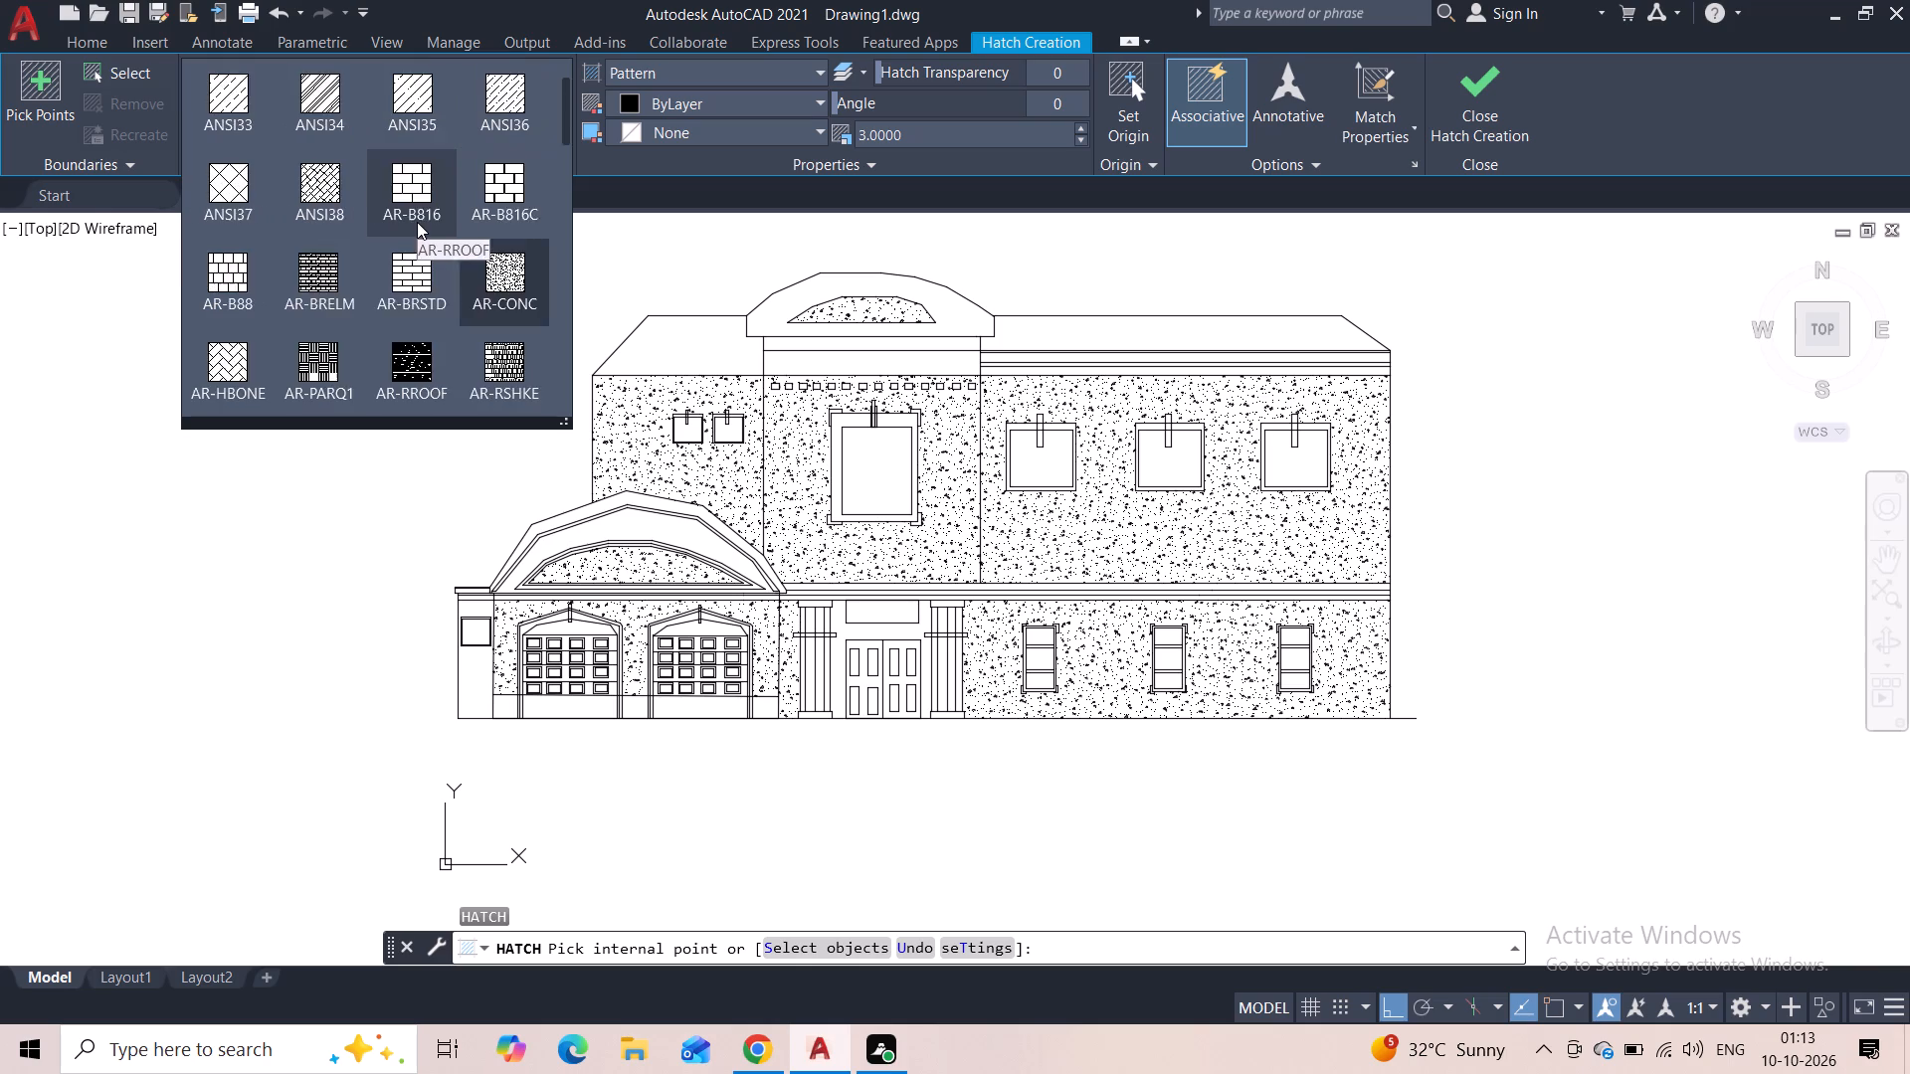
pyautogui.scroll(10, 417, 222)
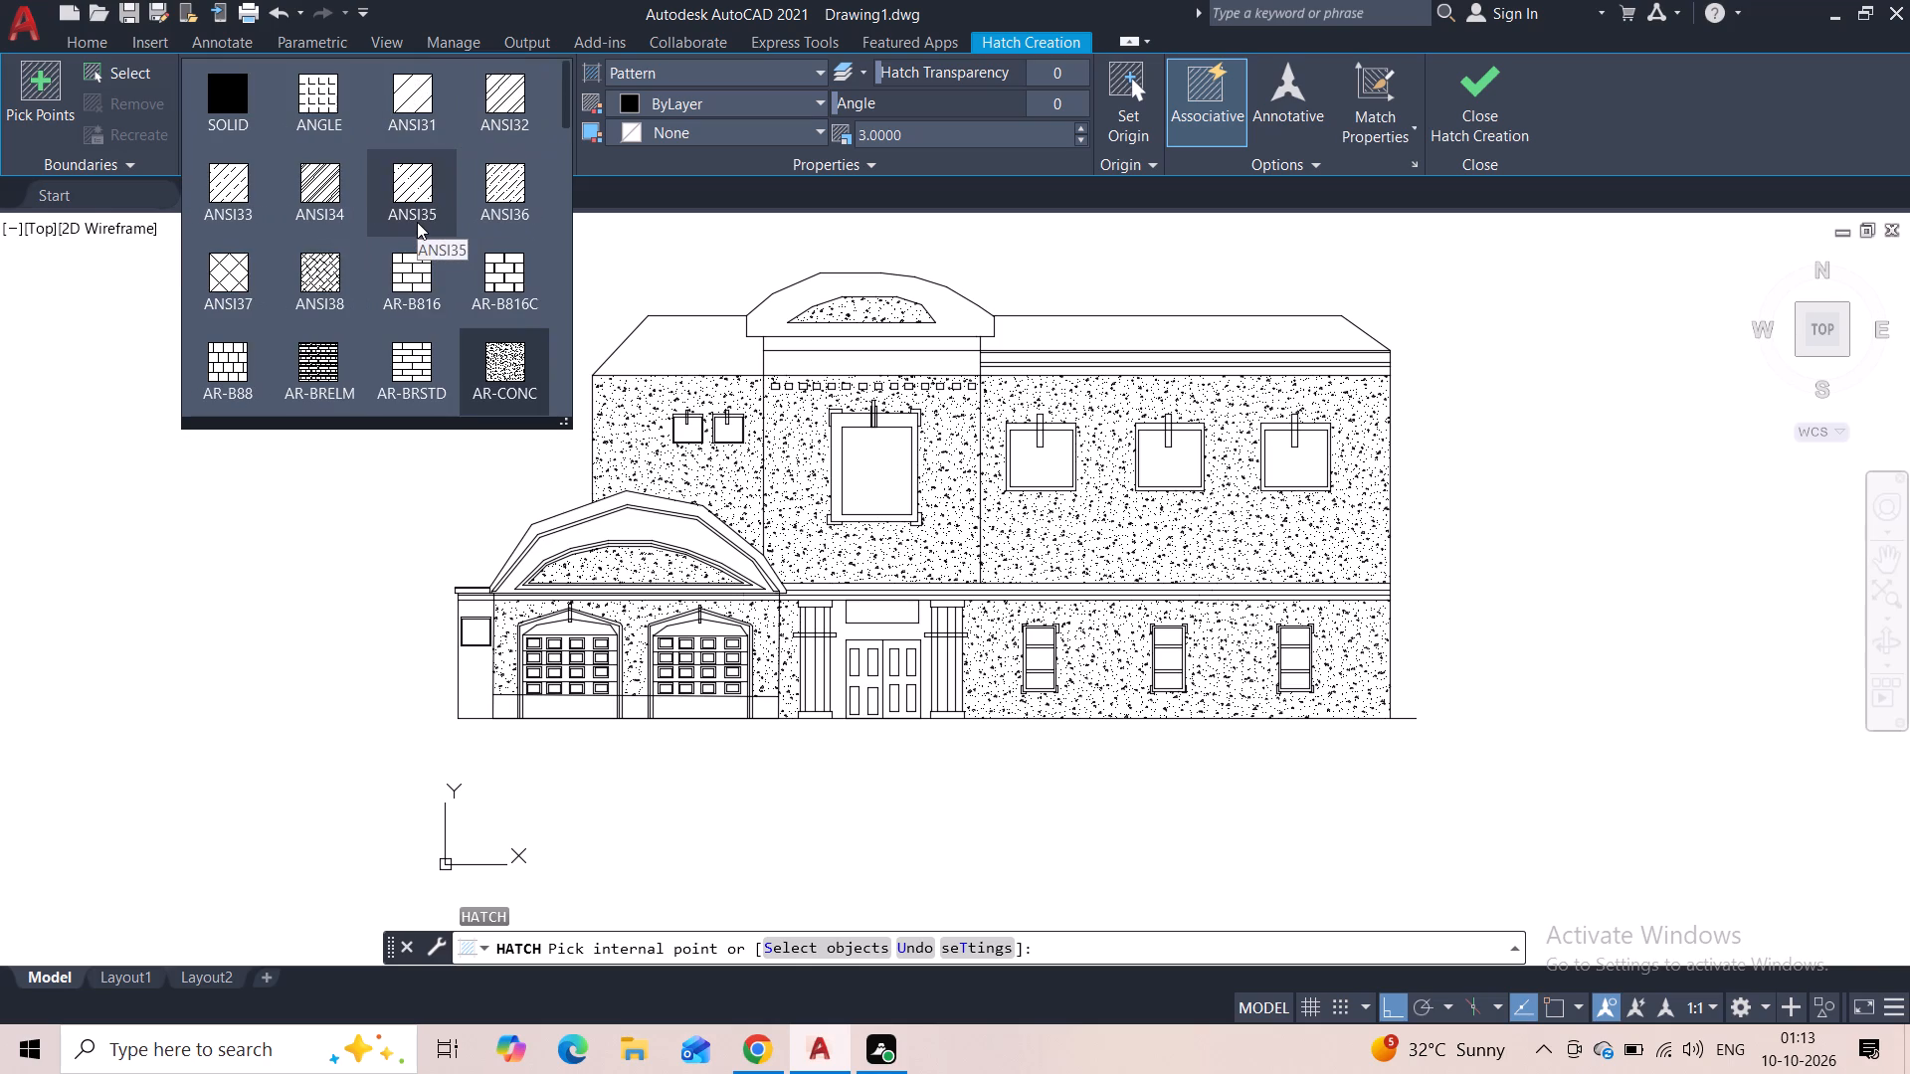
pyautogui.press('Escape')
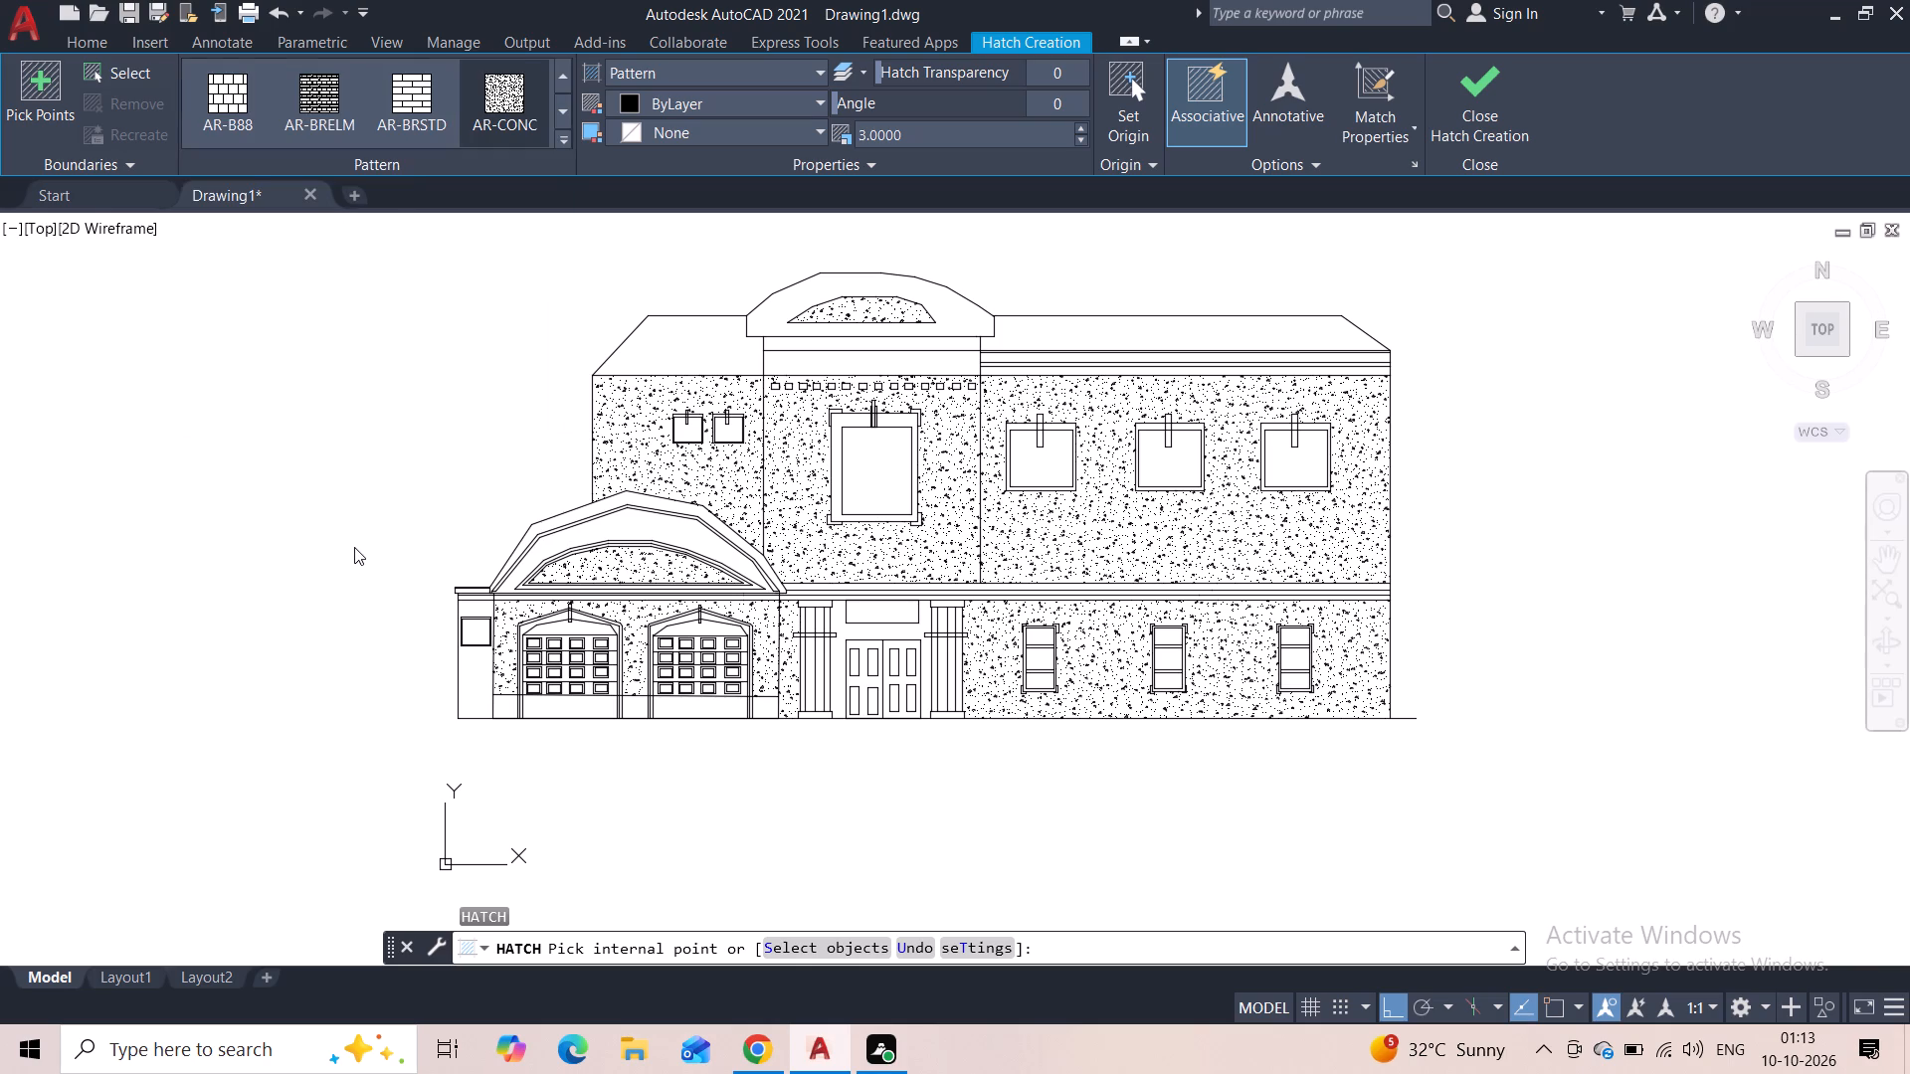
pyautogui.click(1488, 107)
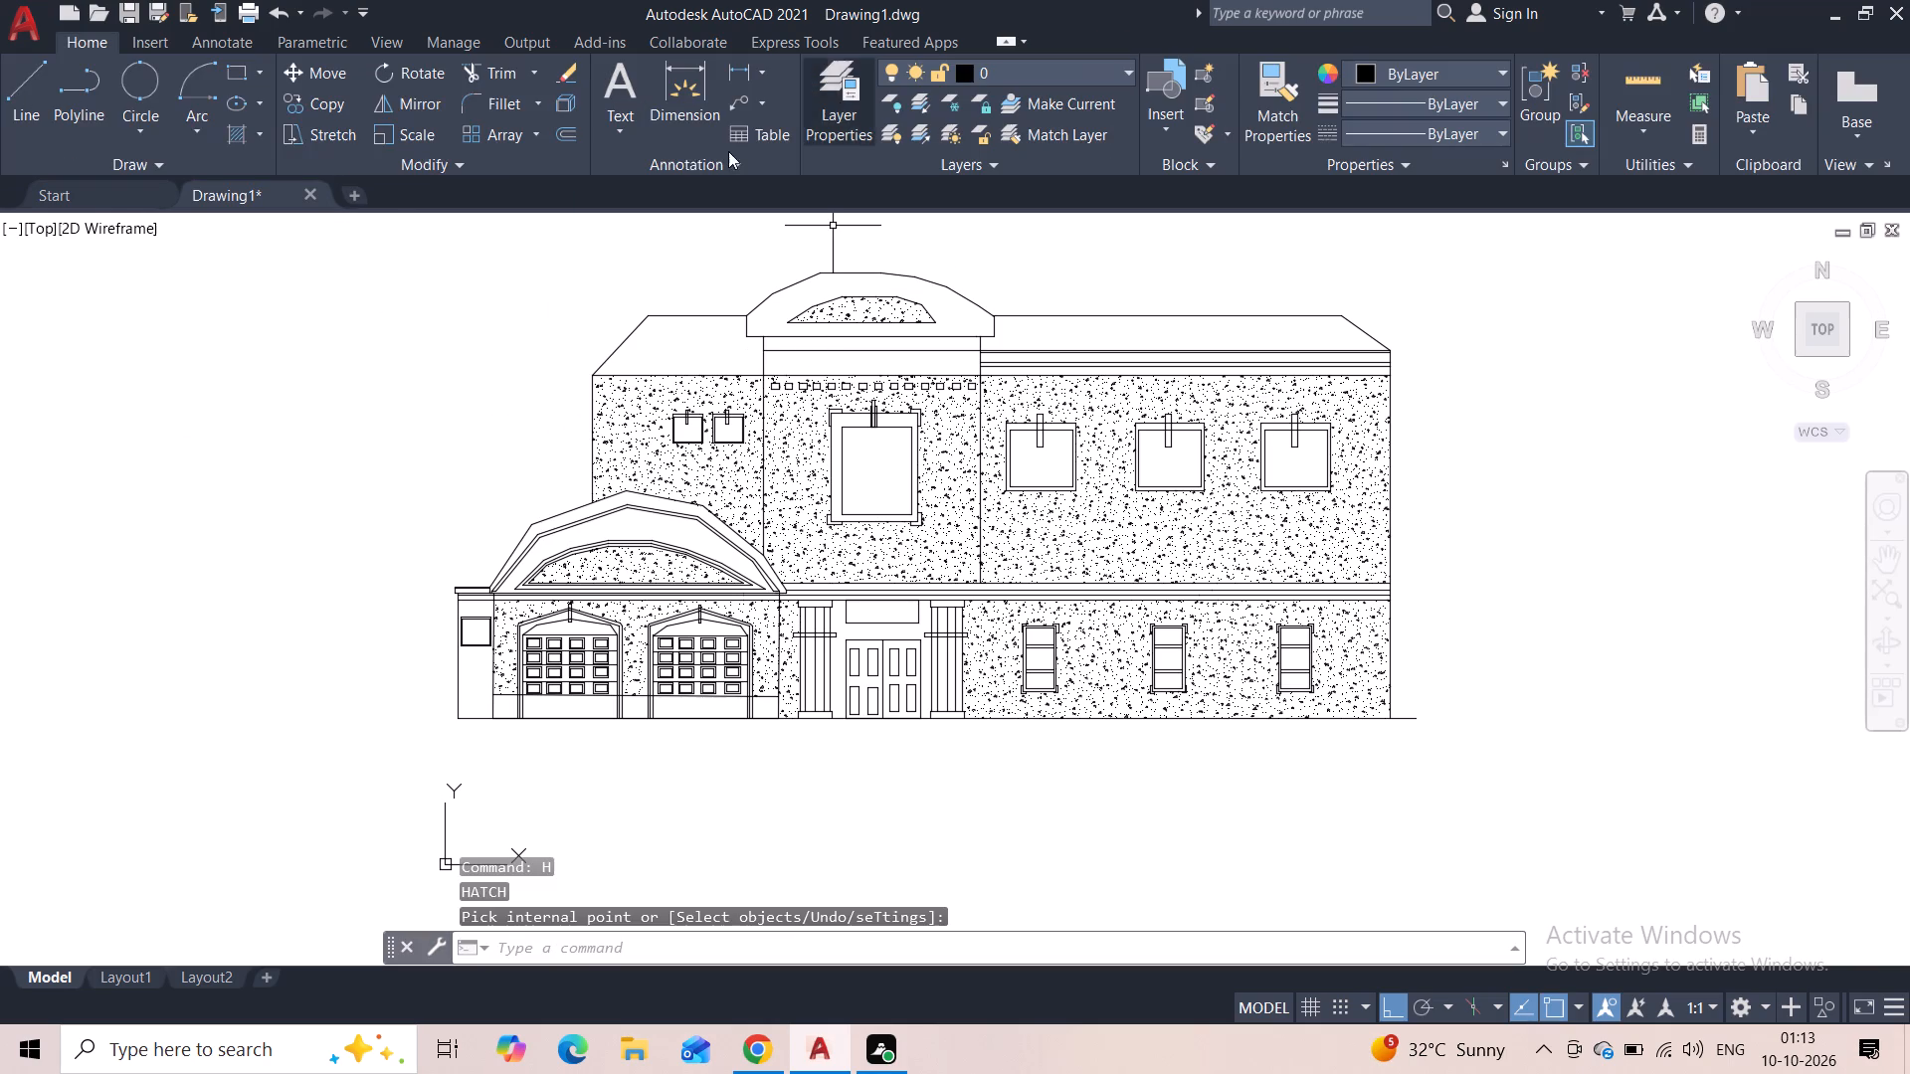
# Start a line at the sloped end of the left wing's roof.
pyautogui.click(42, 102)
pyautogui.moveTo(568, 348); pyautogui.dragTo(522, 547, button='middle')
pyautogui.scroll(2, 557, 542)
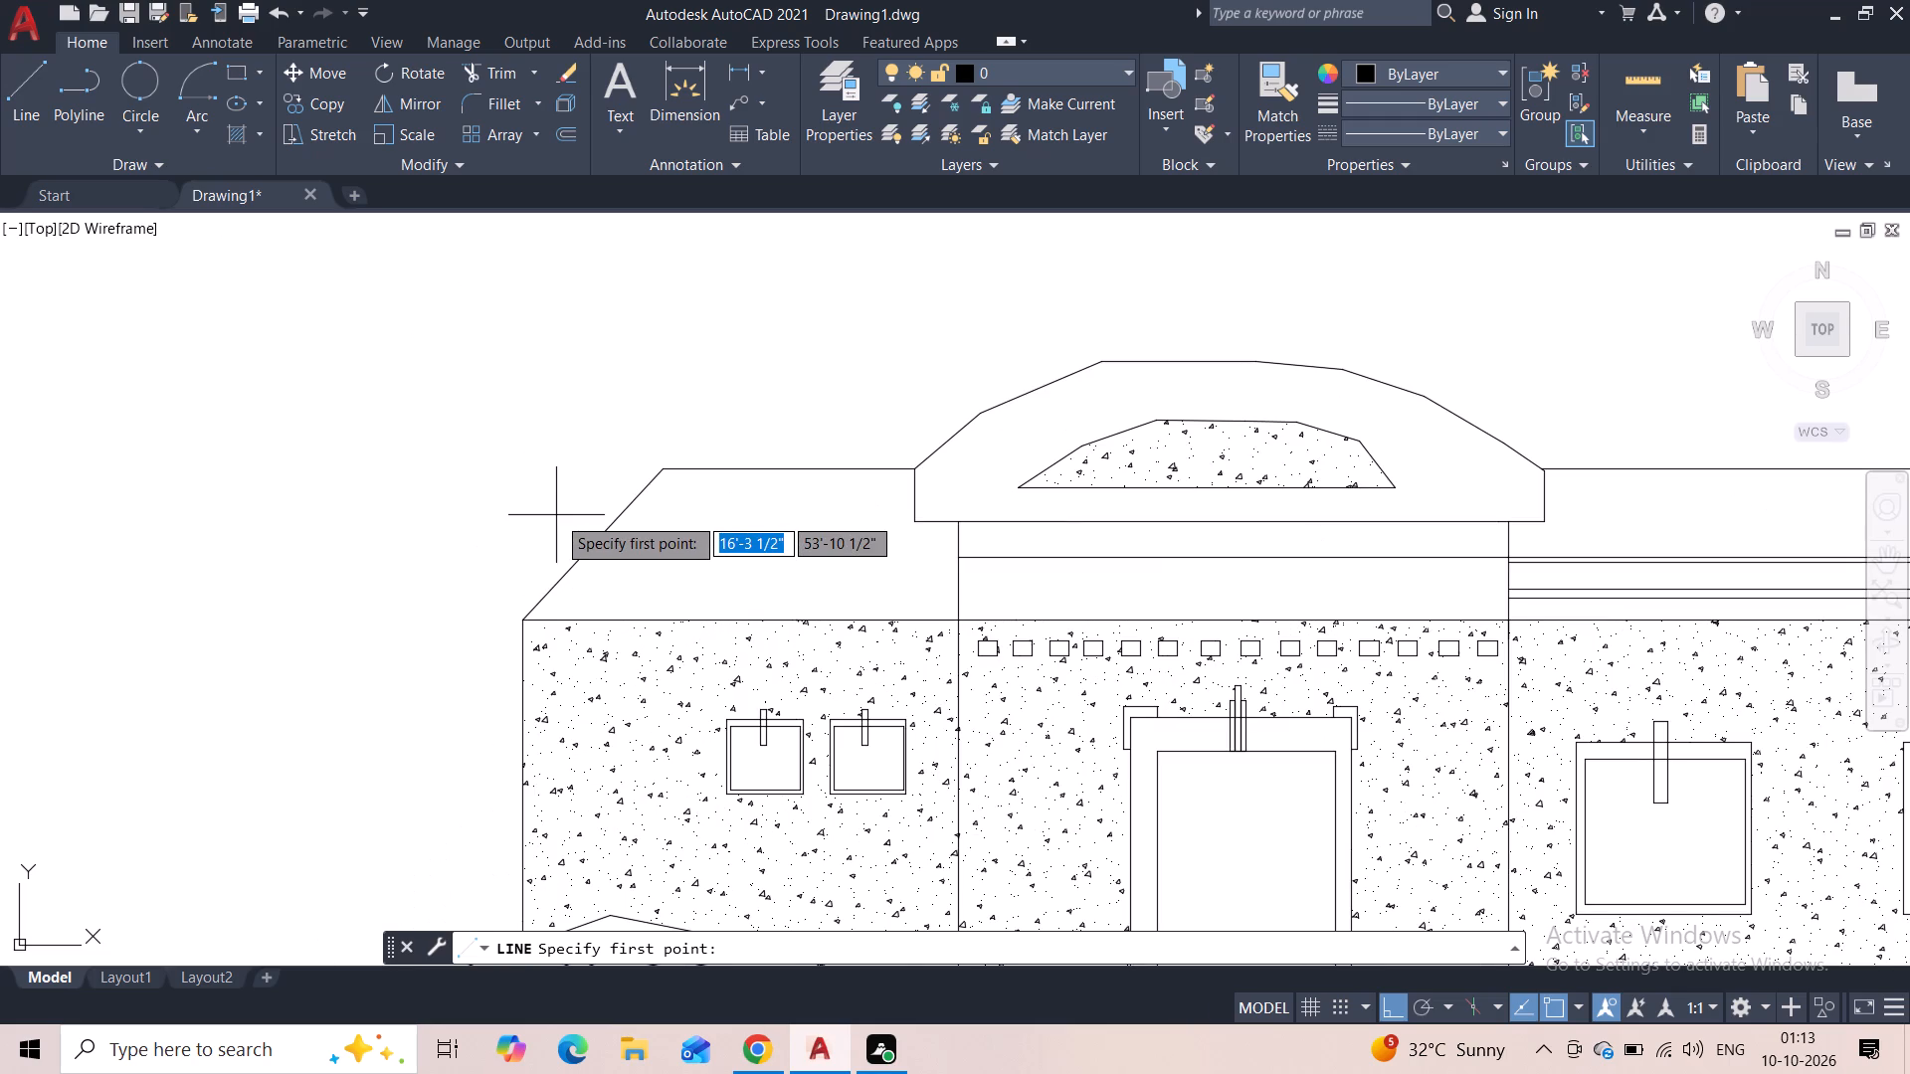
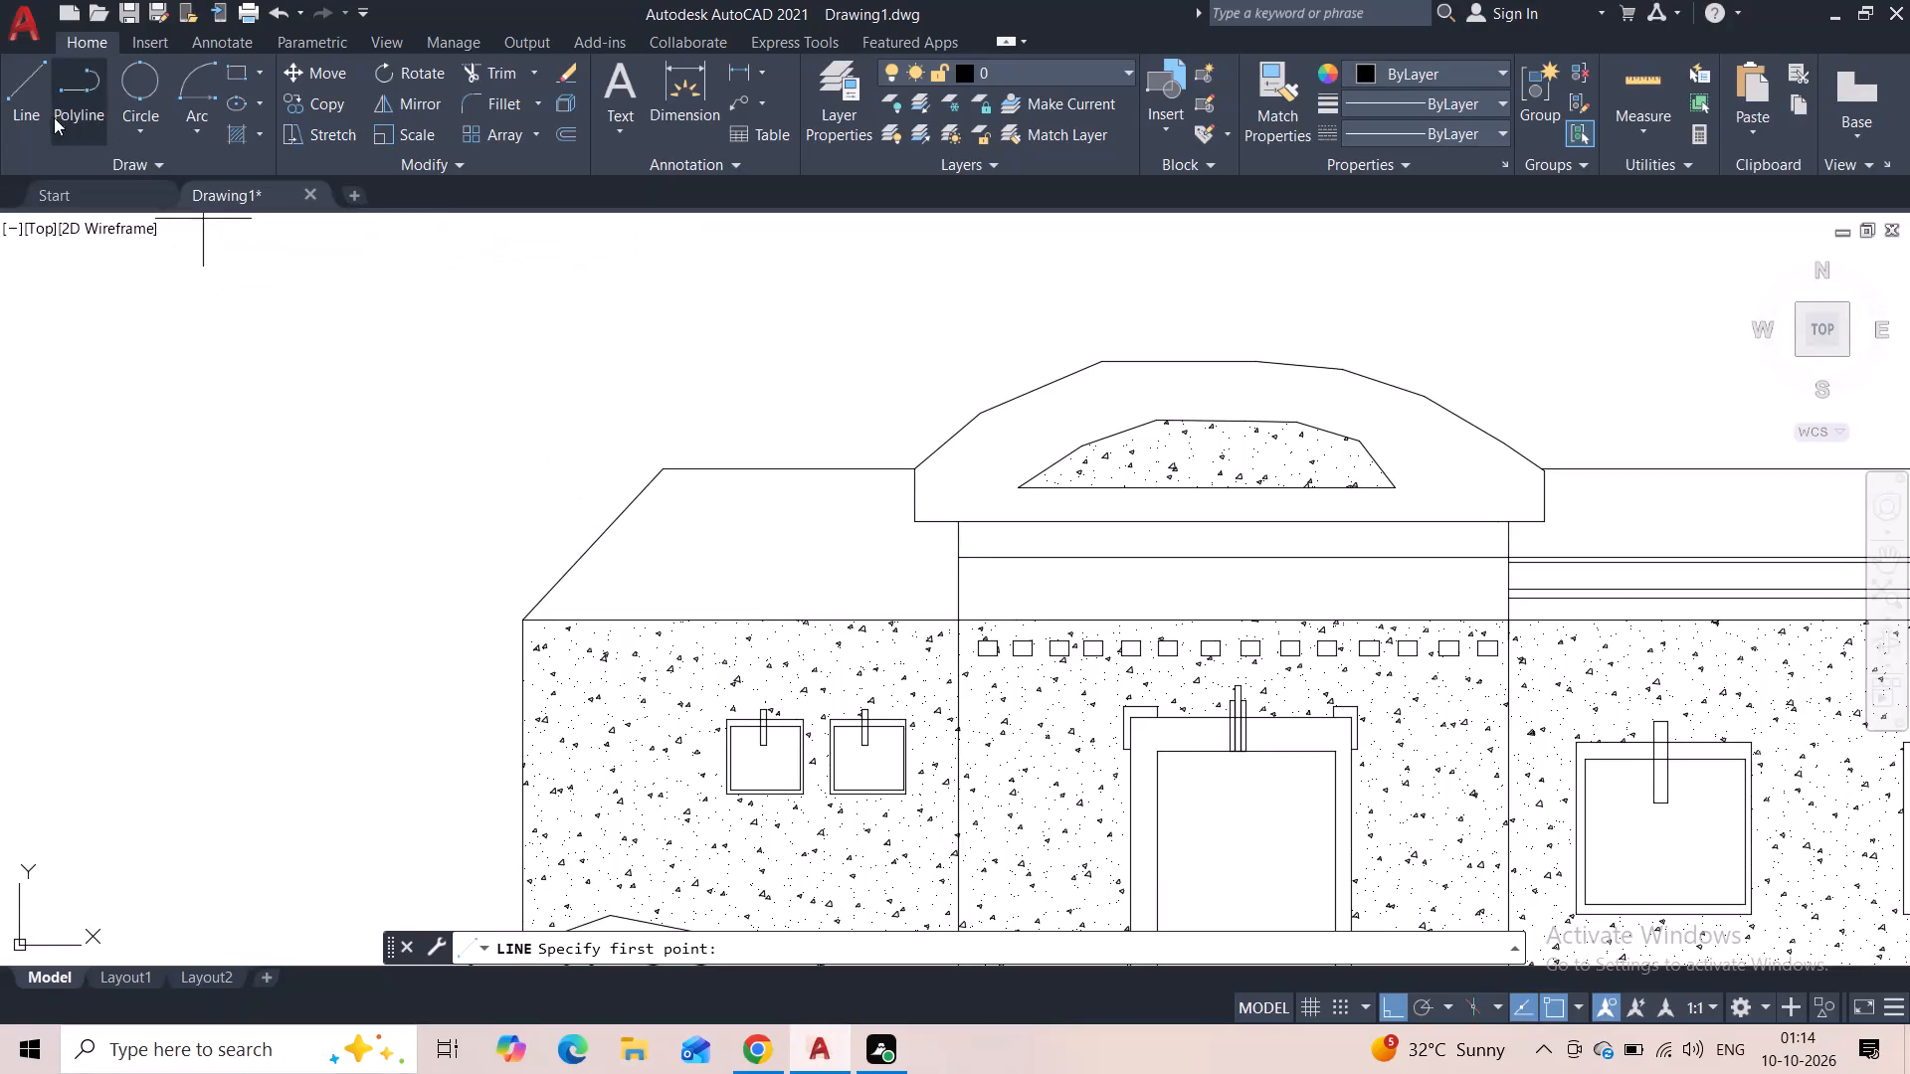
# Draw a vertical line from the top corner of the left wing's roof slope down to its eave line.
pyautogui.click(28, 101)
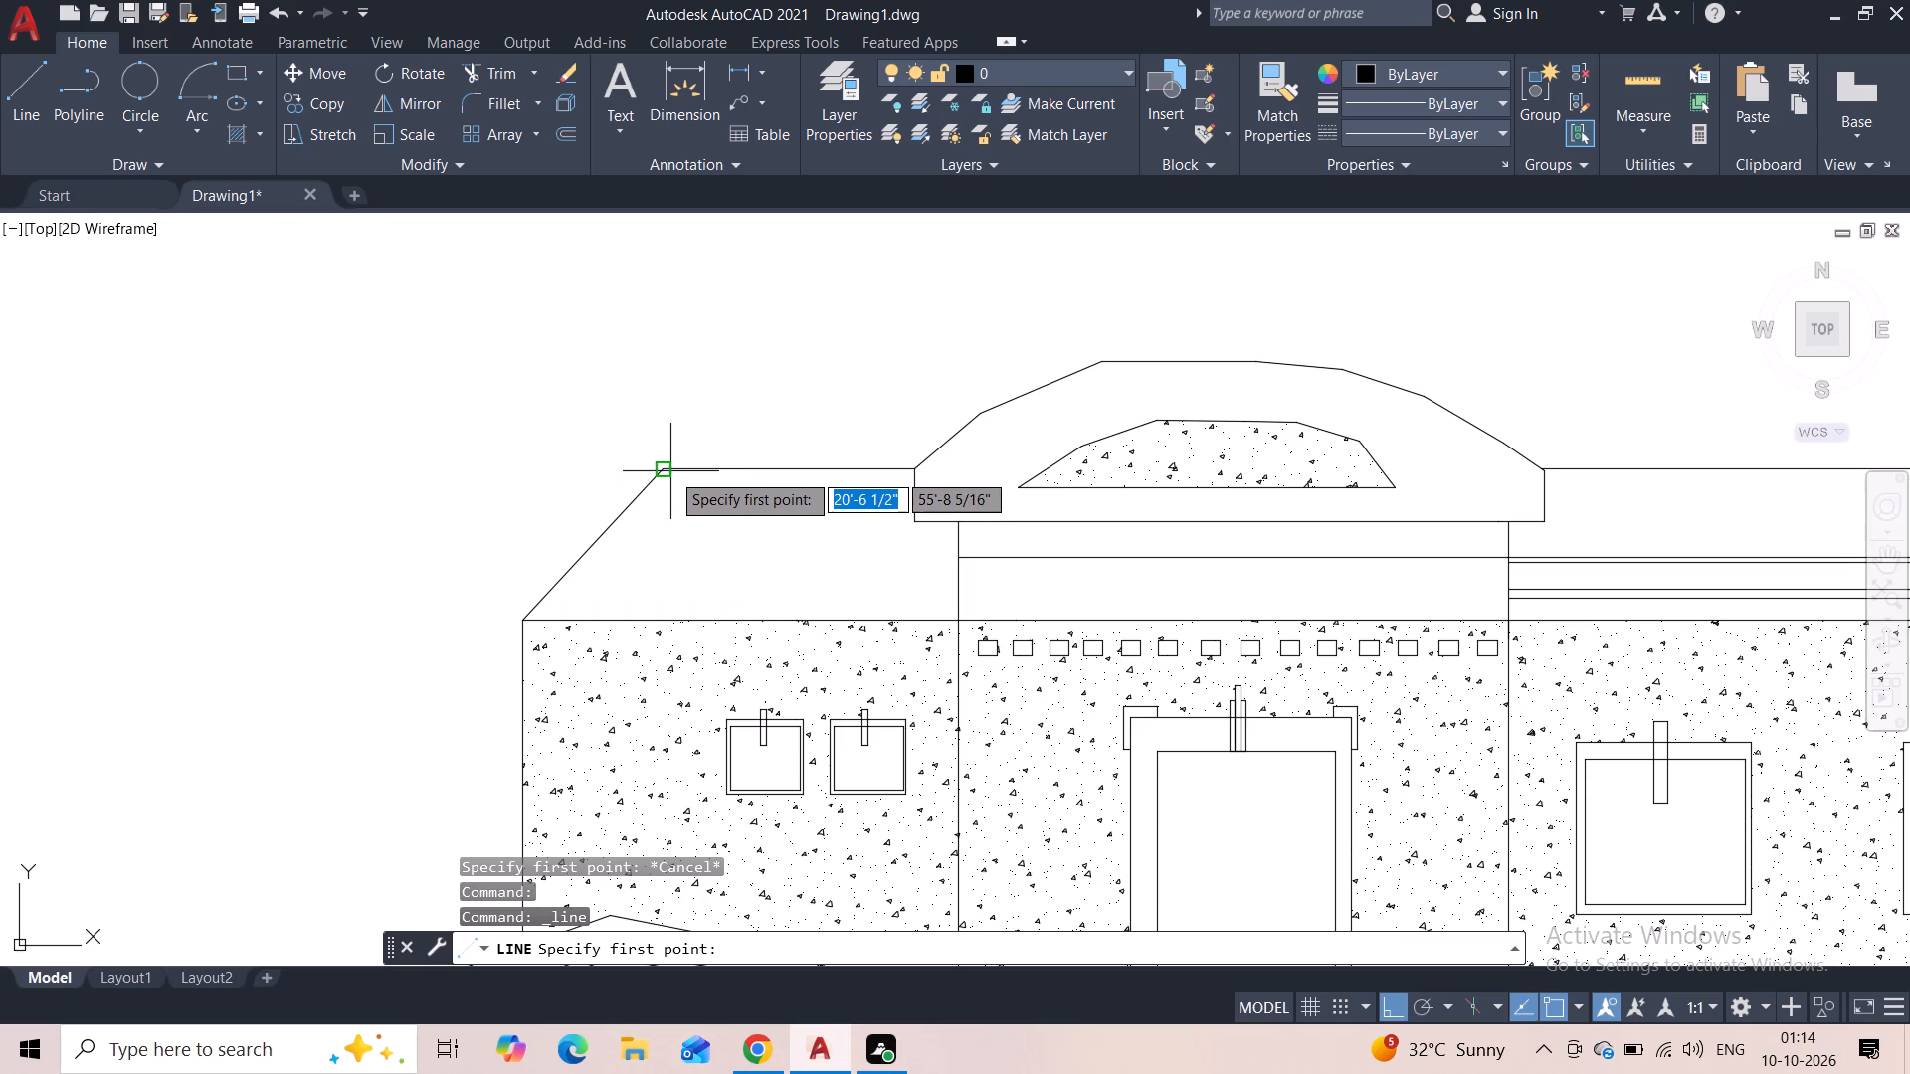
pyautogui.click(670, 471)
pyautogui.click(658, 623)
pyautogui.press('Escape')
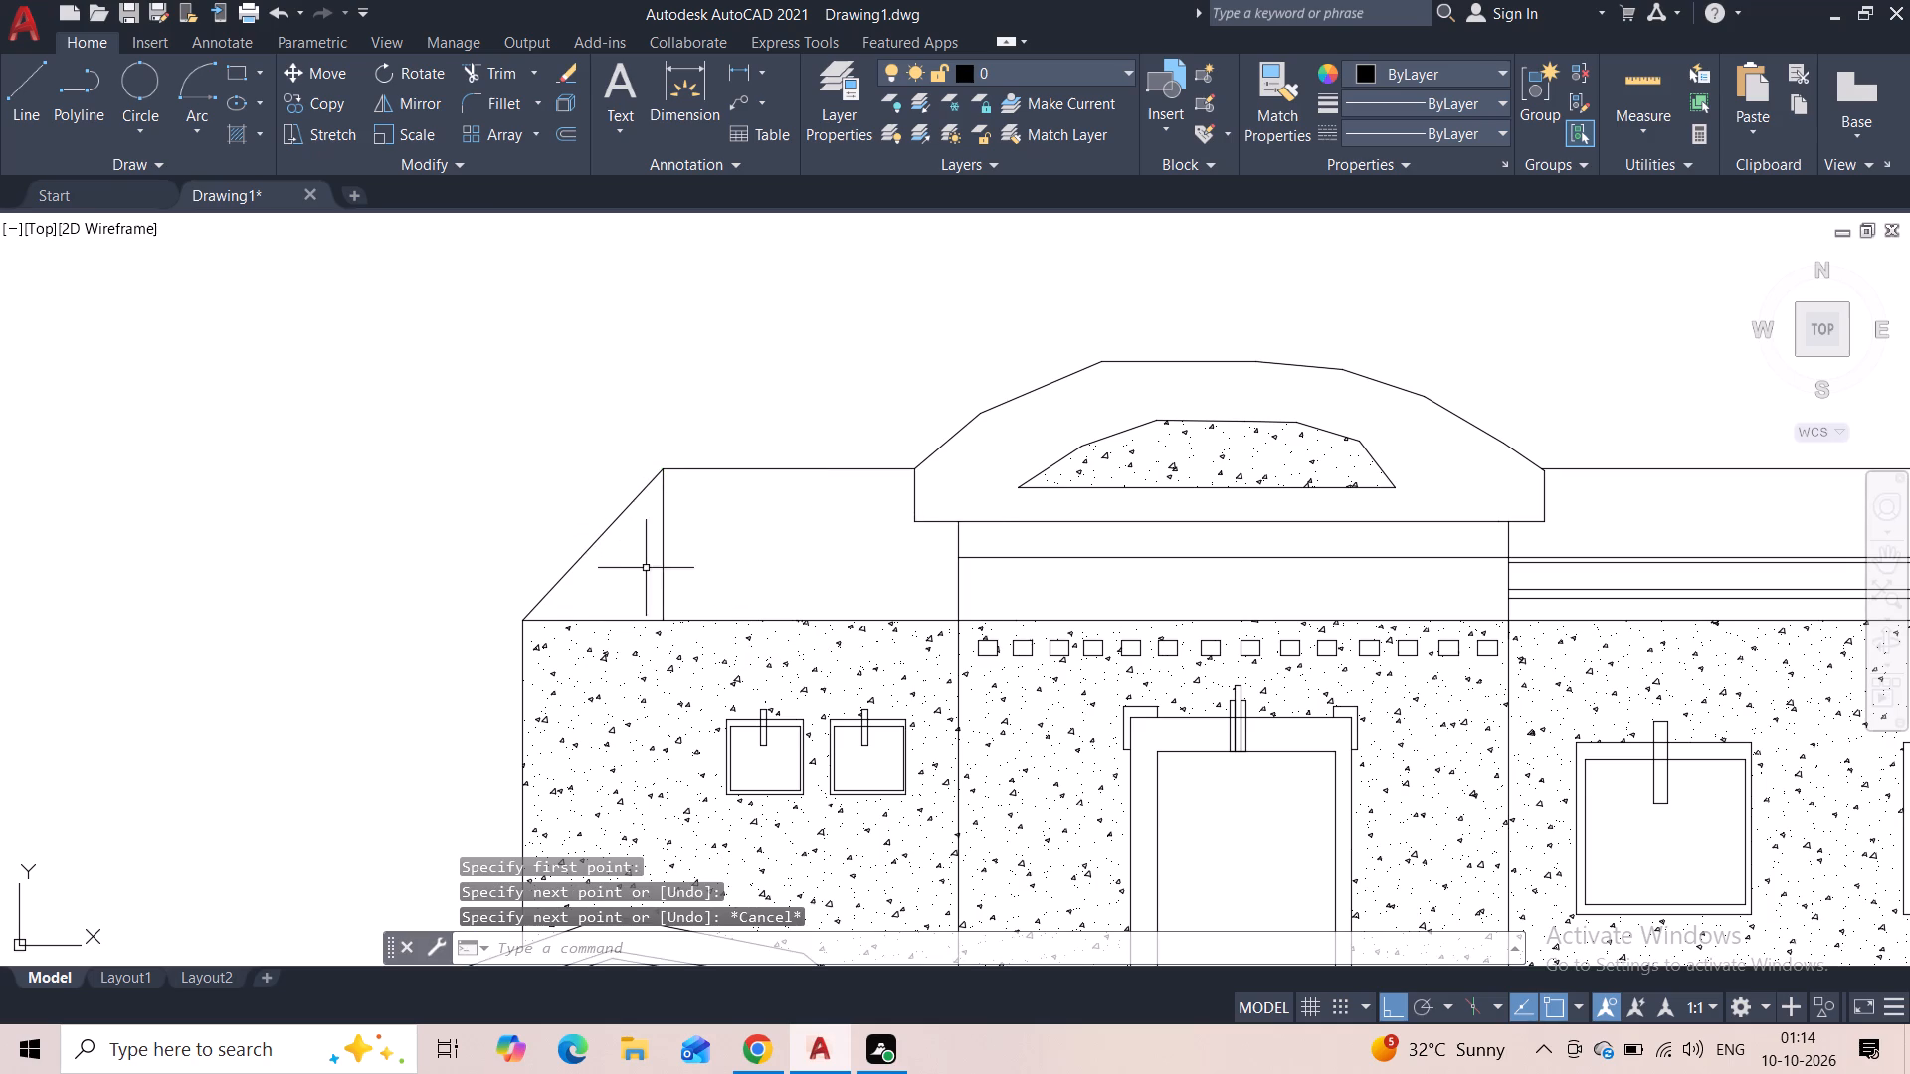
# Draw two closely spaced vertical lines about 1'-8" tall from the lower part of the roof slope down to the eave line.
pyautogui.press('space')
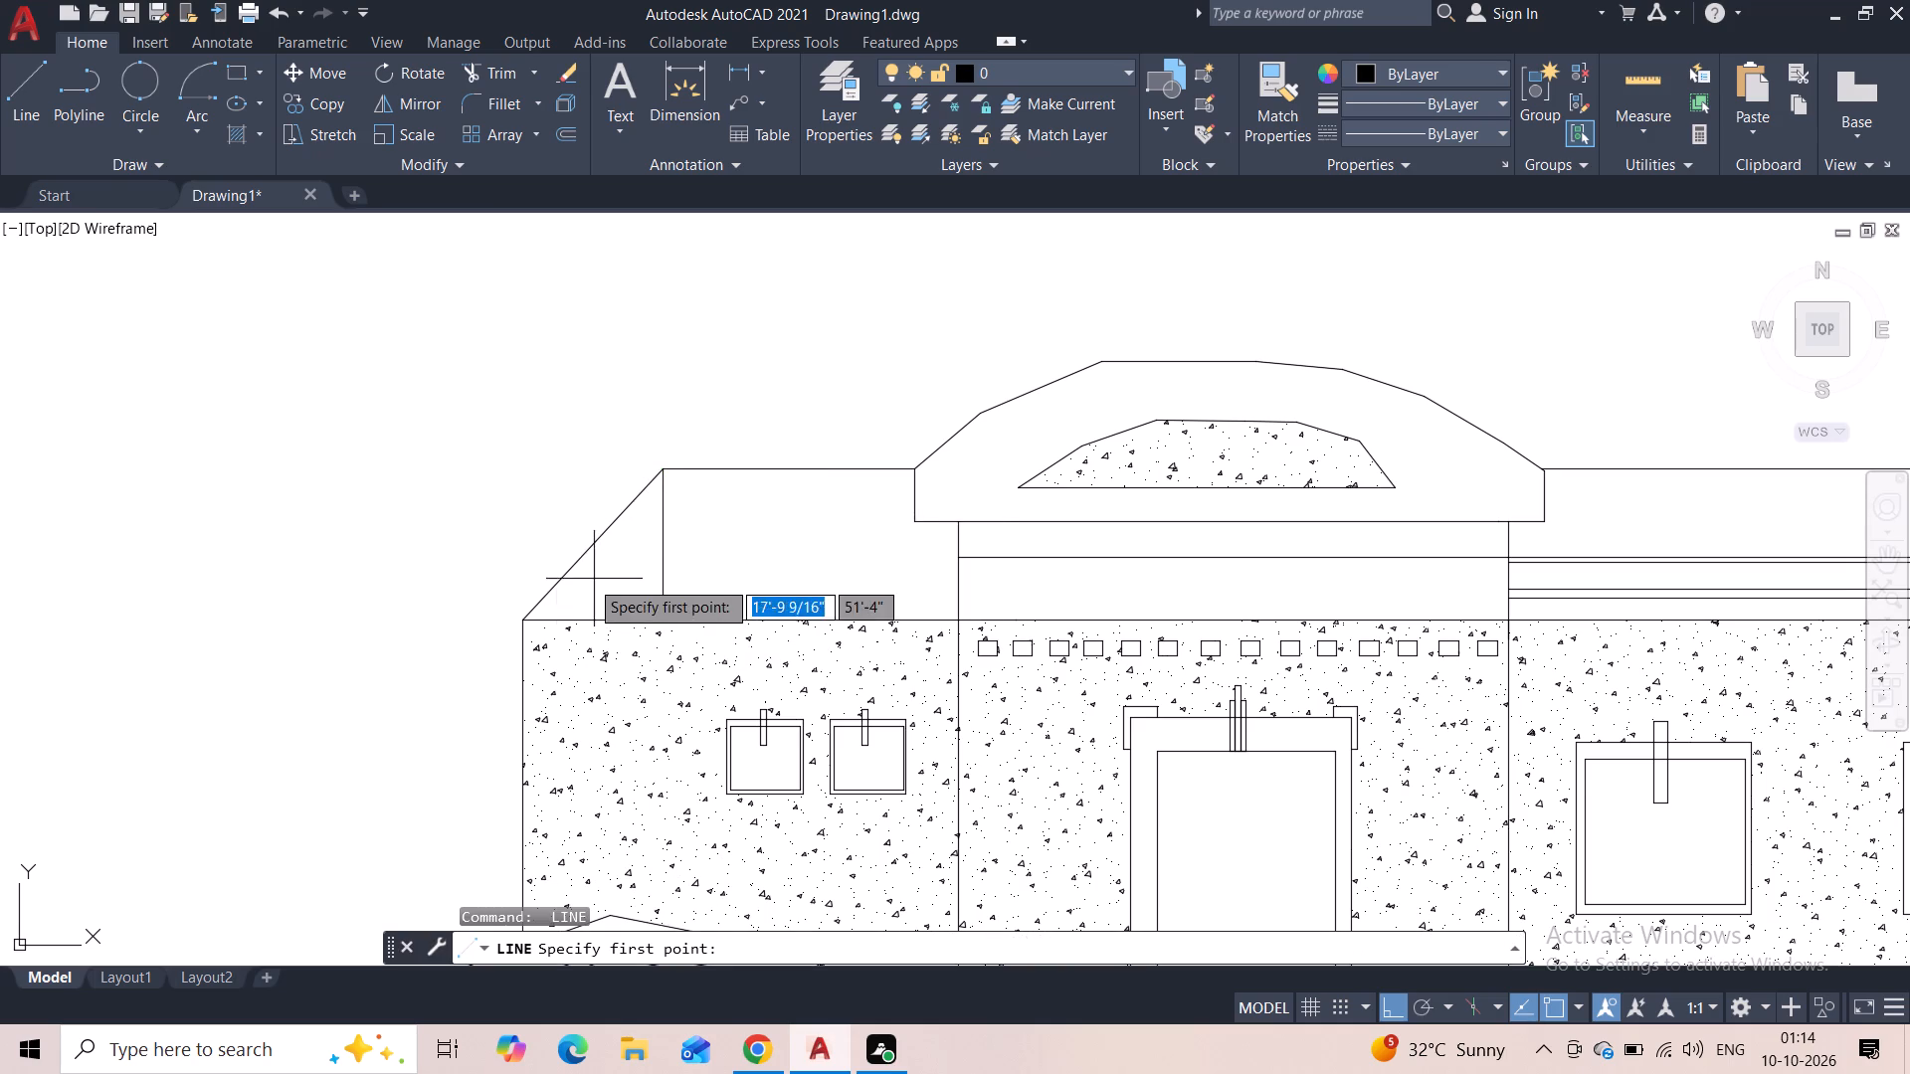
pyautogui.scroll(3, 557, 577)
pyautogui.click(560, 579)
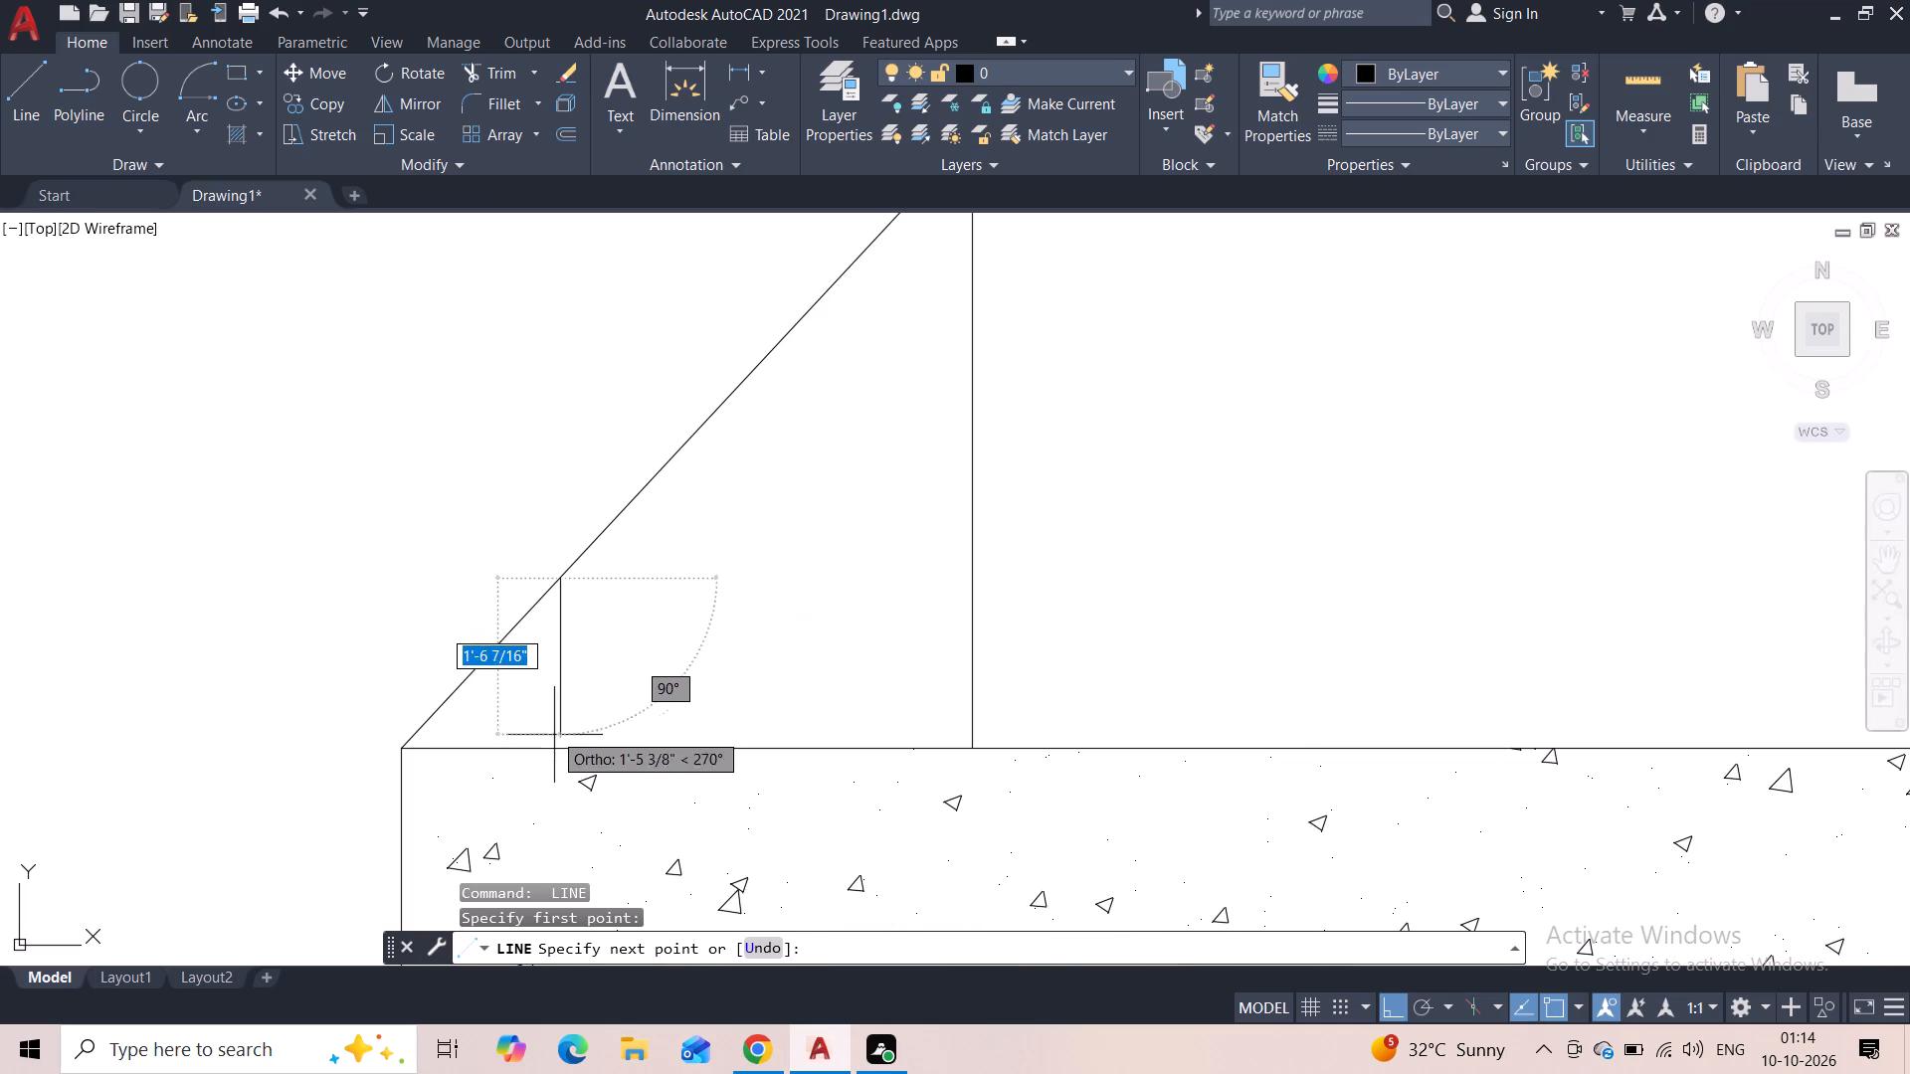
pyautogui.click(556, 746)
pyautogui.press('Escape')
pyautogui.press('space')
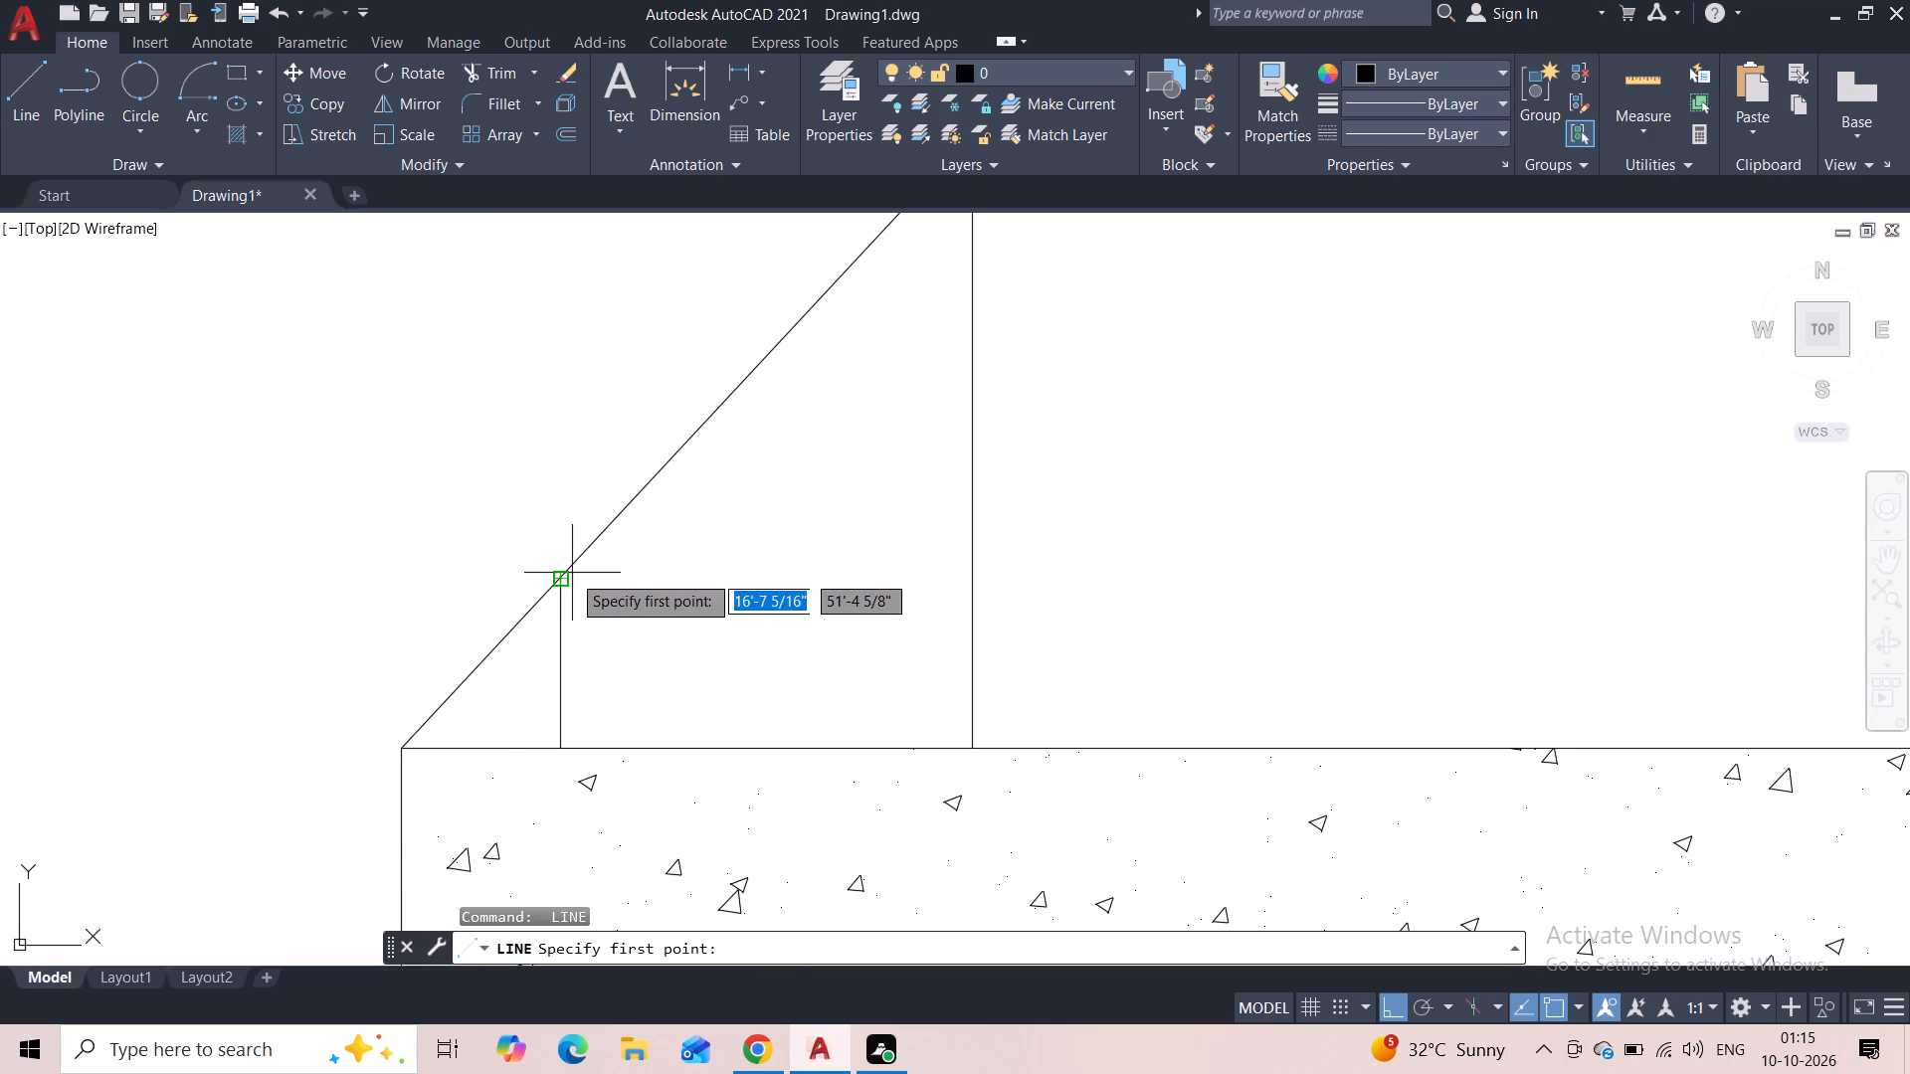
pyautogui.click(571, 573)
pyautogui.press('Escape')
pyautogui.press('space')
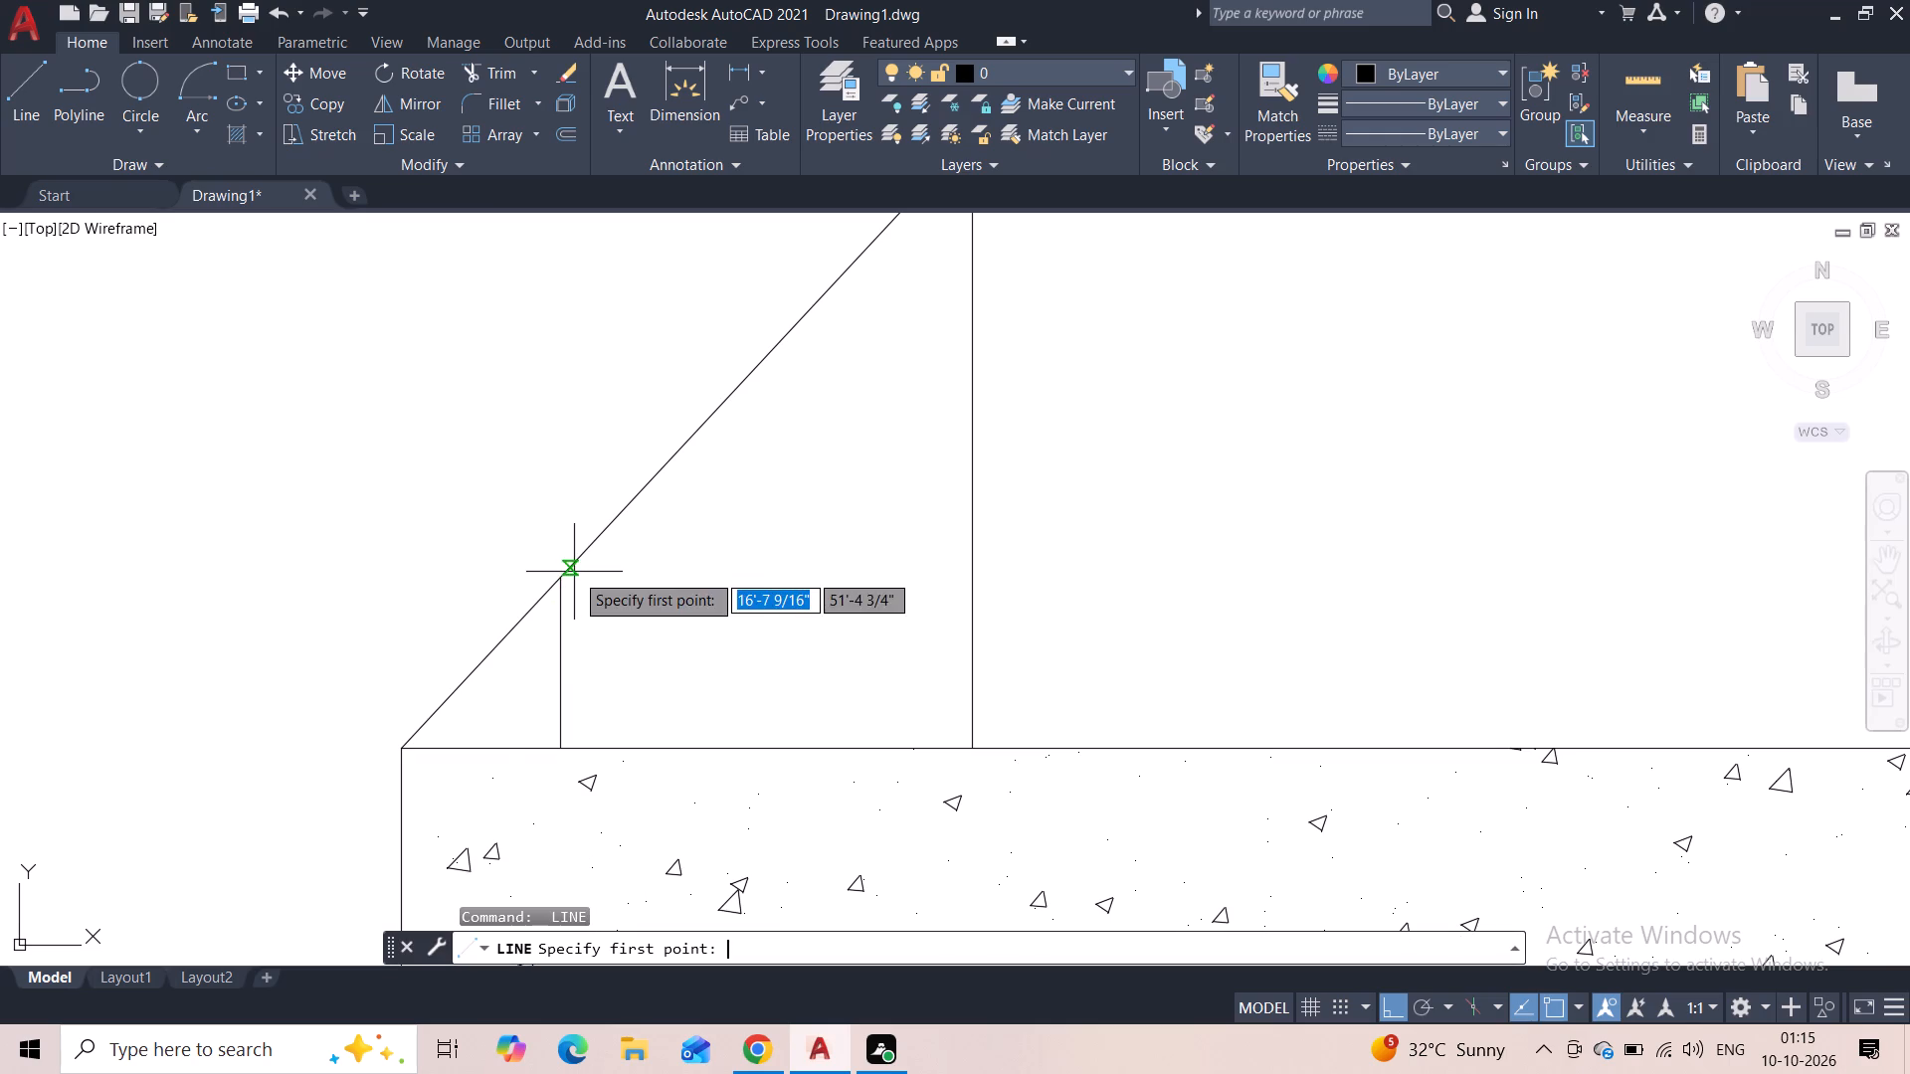
pyautogui.click(574, 570)
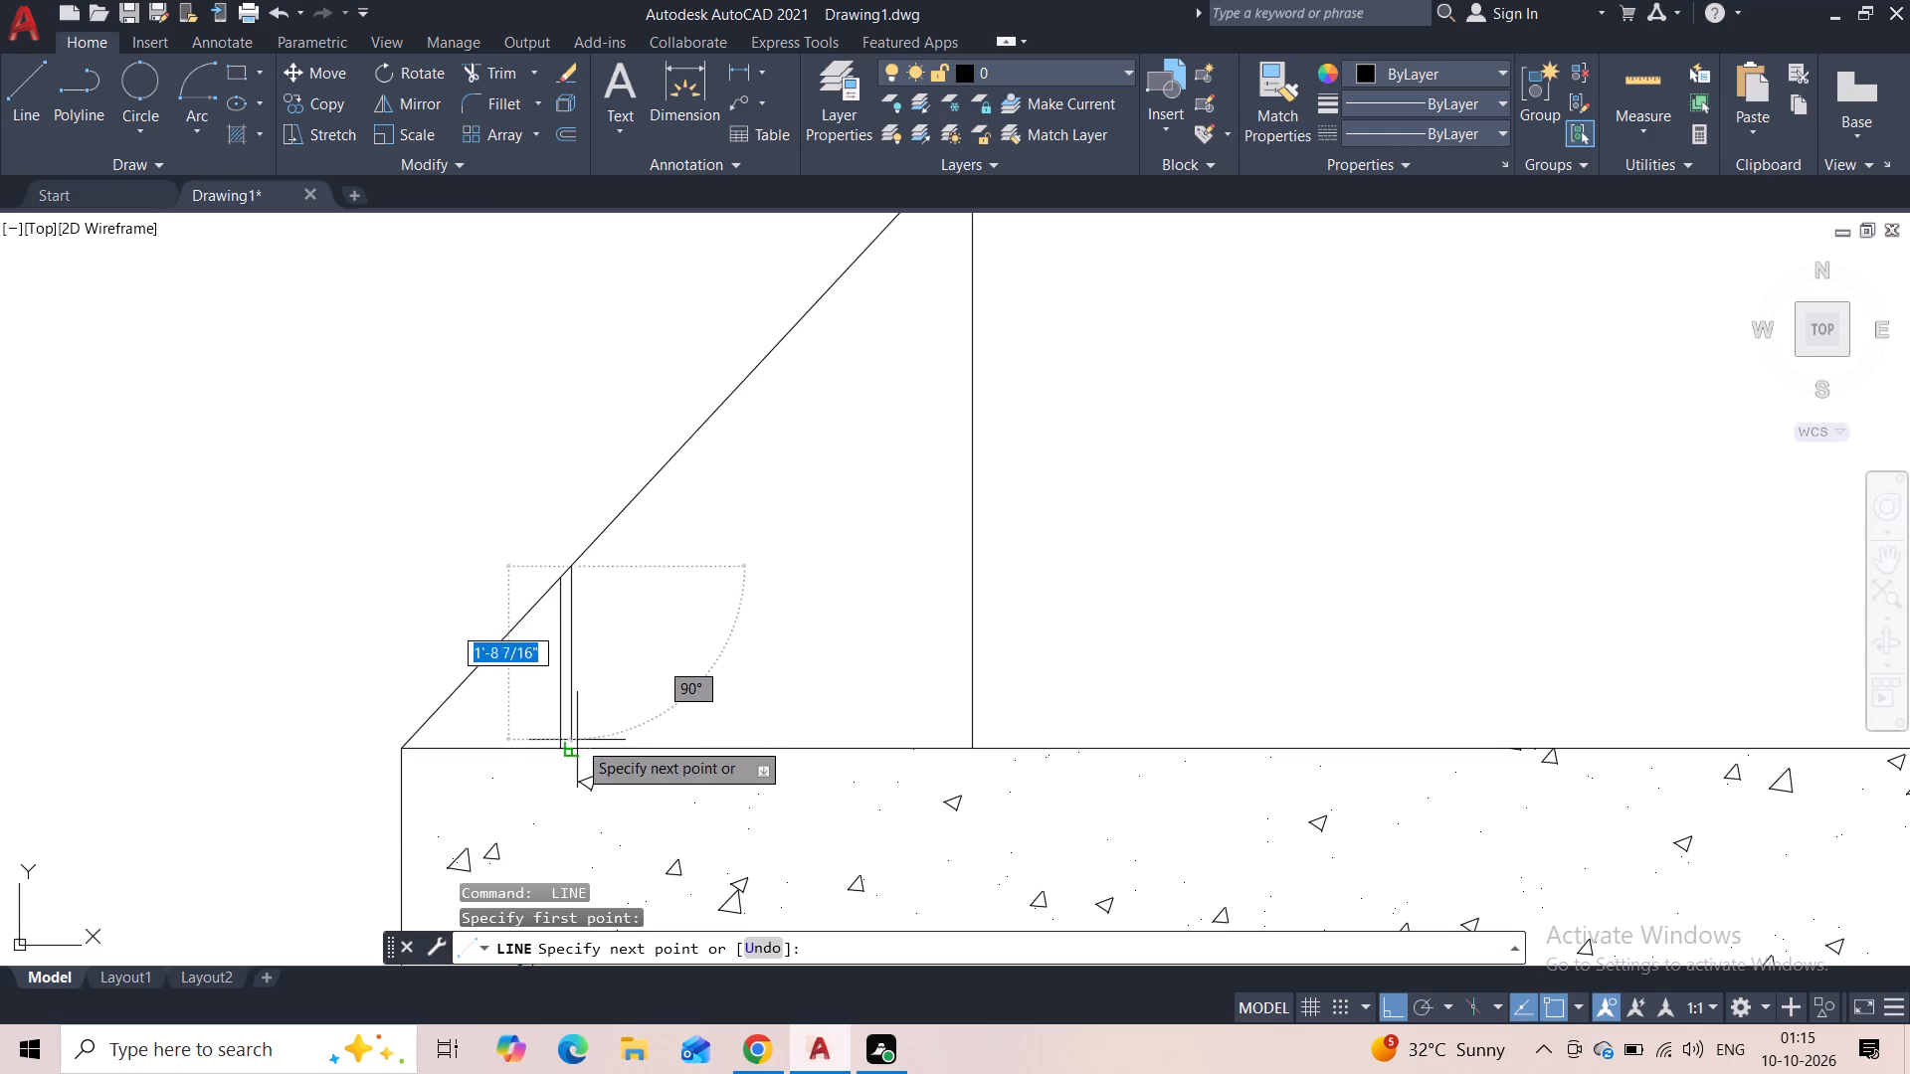
pyautogui.click(577, 740)
pyautogui.press('Escape')
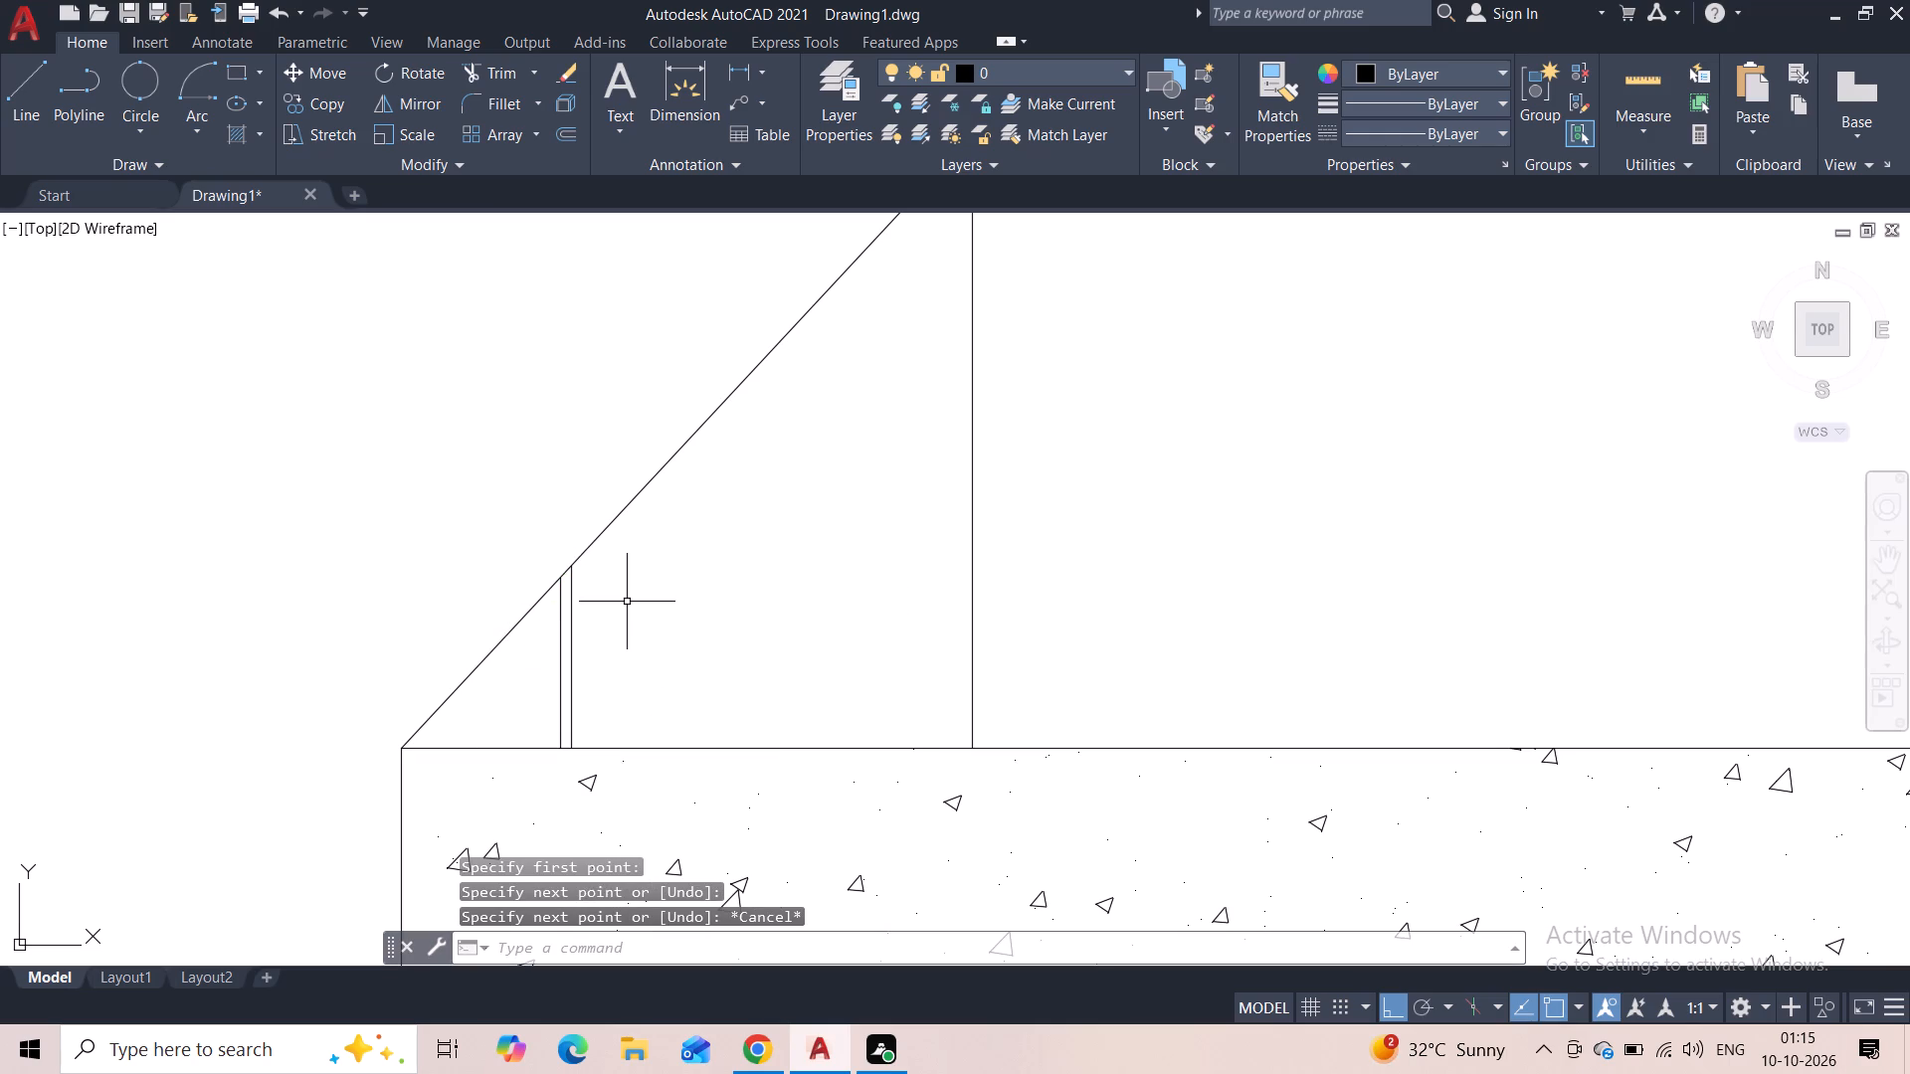
# Draw a second close pair of vertical lines farther up the slope down to the eave, the first about 2'-4" tall.
pyautogui.press('space')
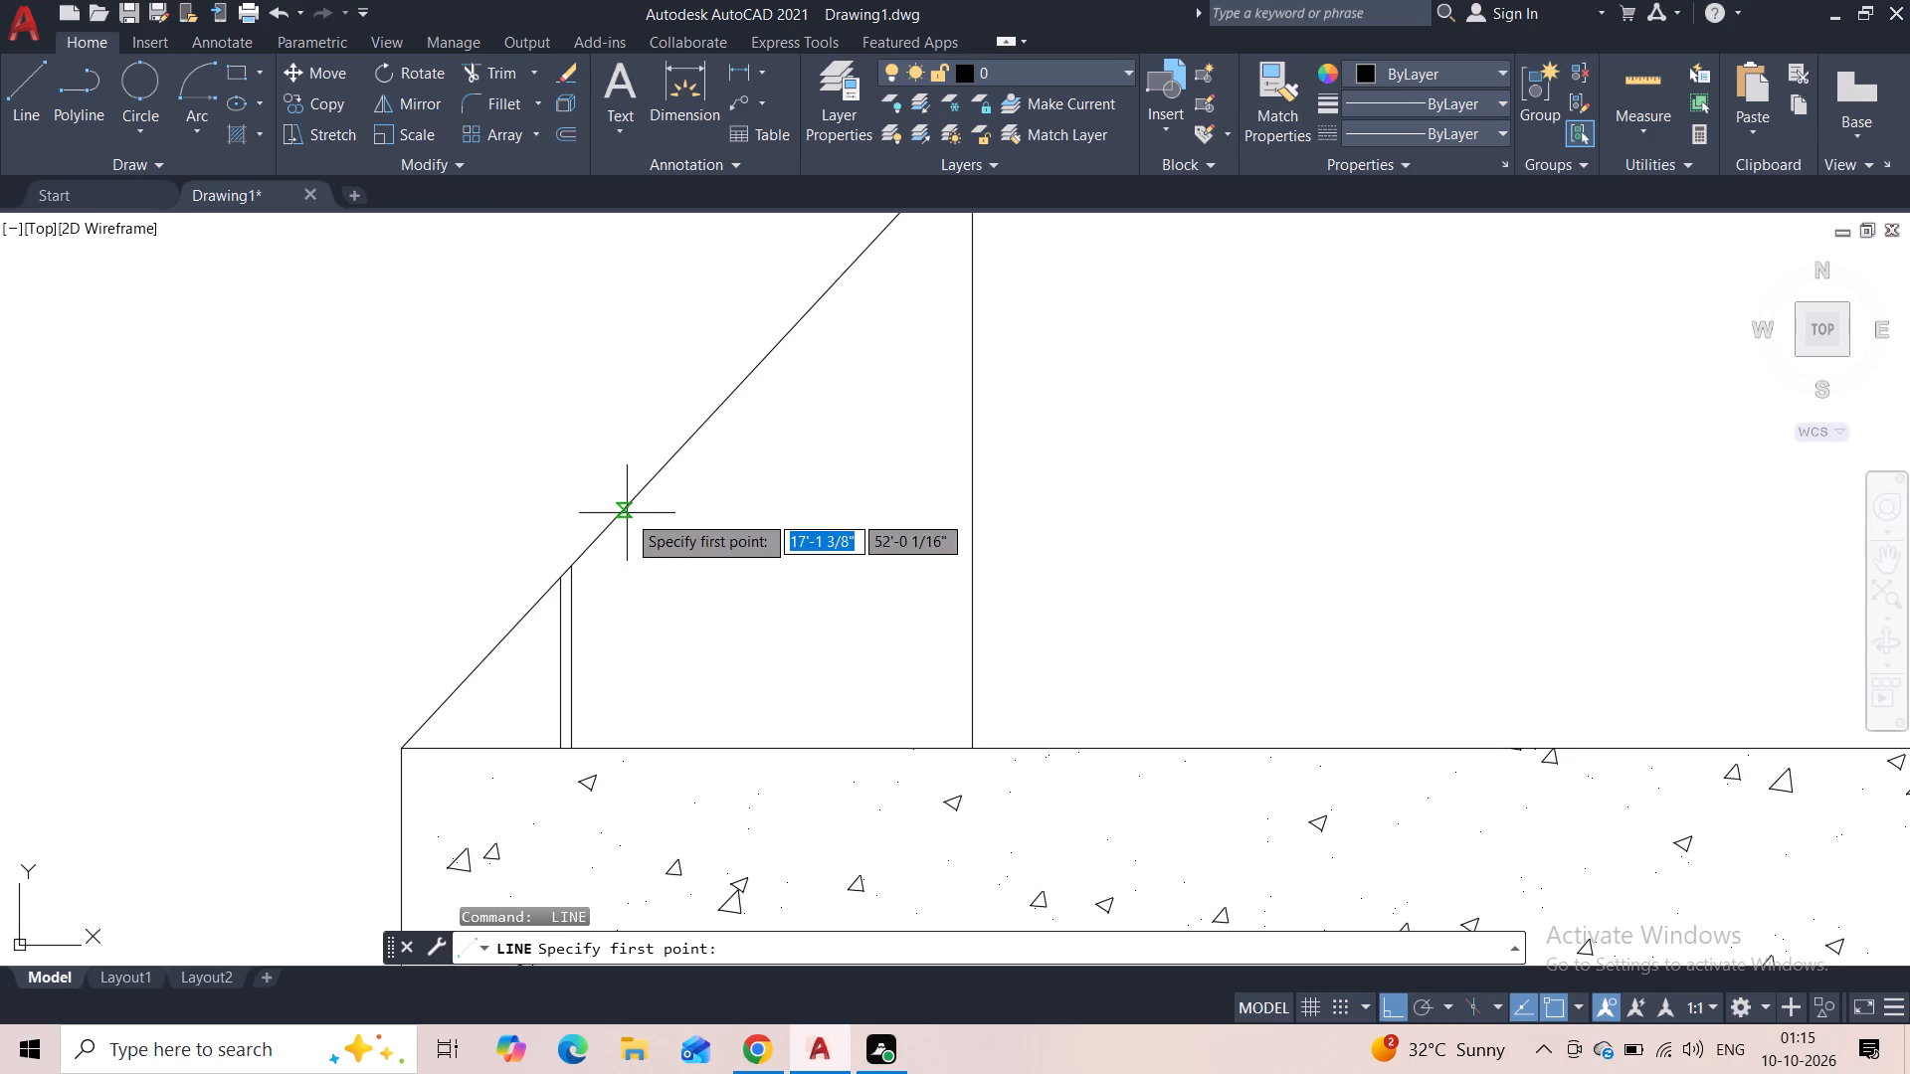
pyautogui.click(626, 511)
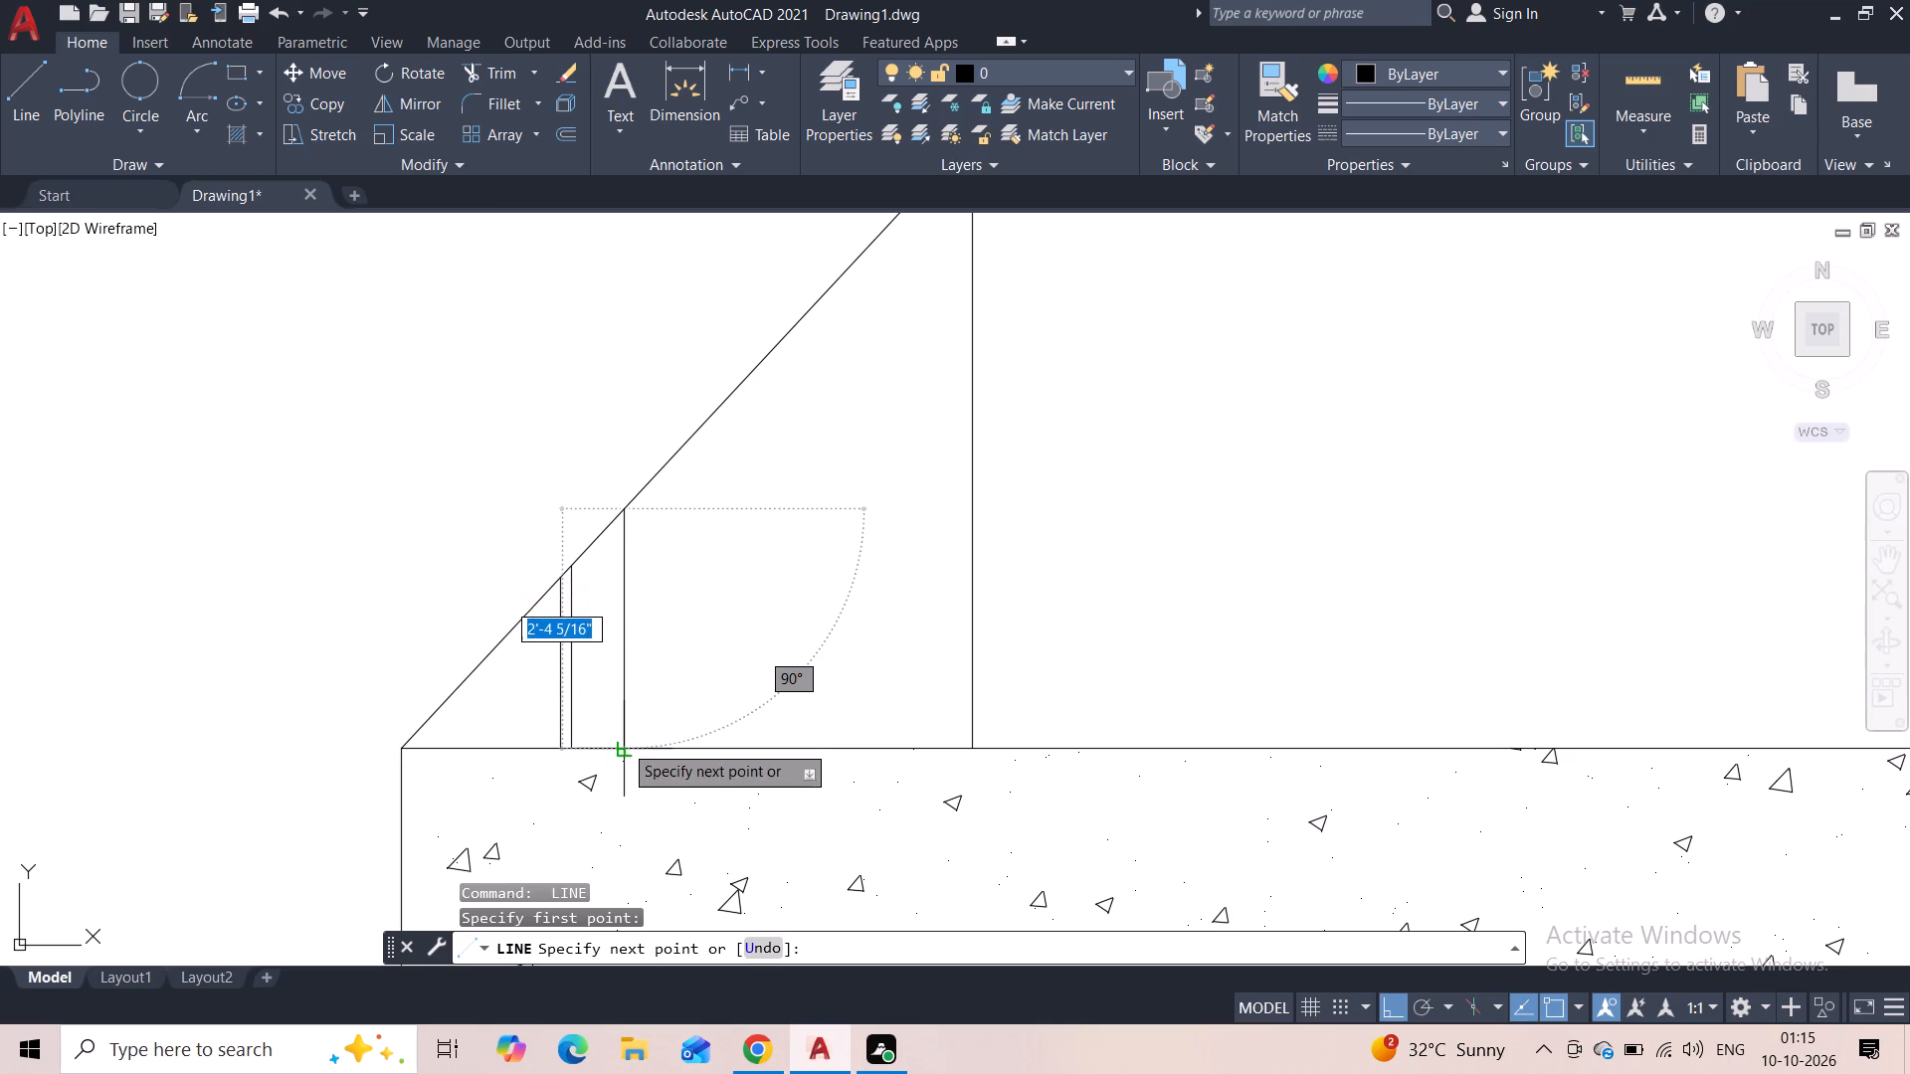
pyautogui.click(623, 744)
pyautogui.press('Escape')
pyautogui.press('space')
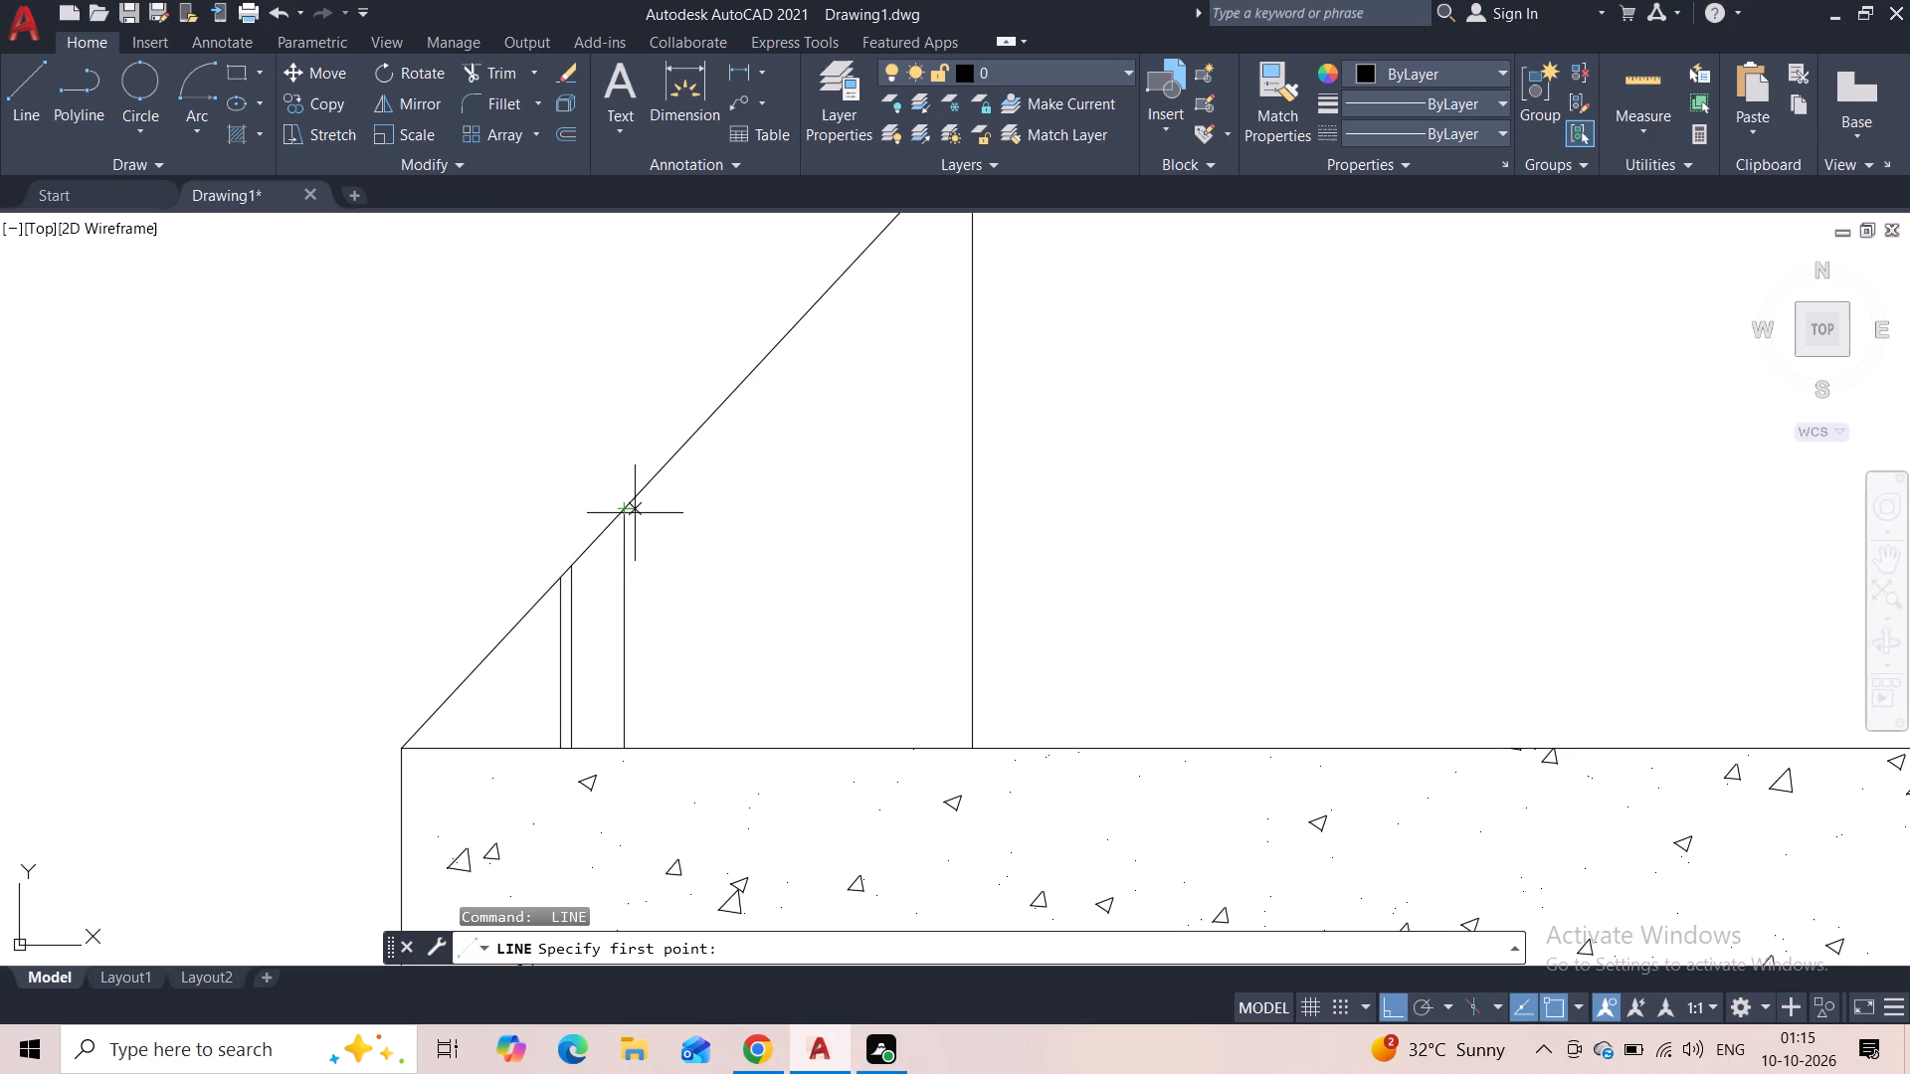
pyautogui.scroll(3, 639, 496)
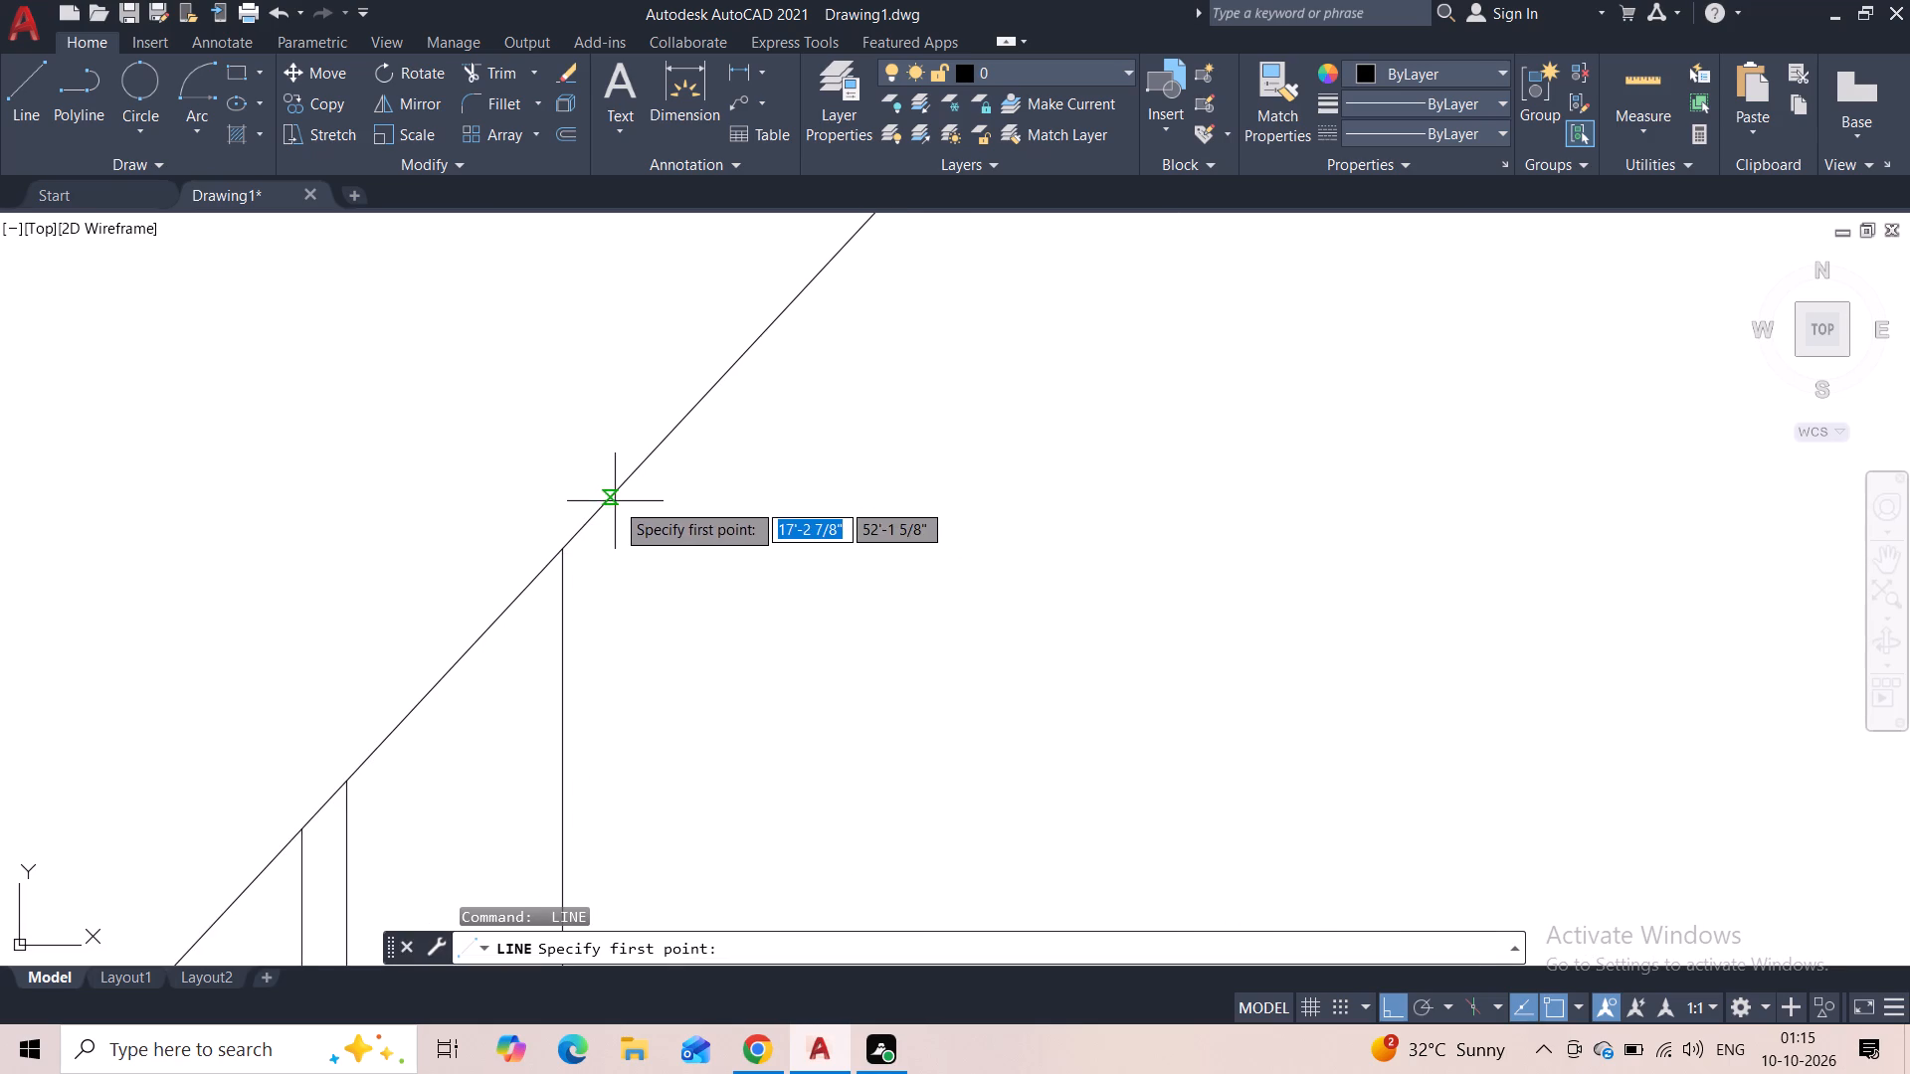
pyautogui.click(615, 498)
pyautogui.moveTo(637, 651); pyautogui.dragTo(632, 456, button='middle')
pyautogui.scroll(-2, 614, 554)
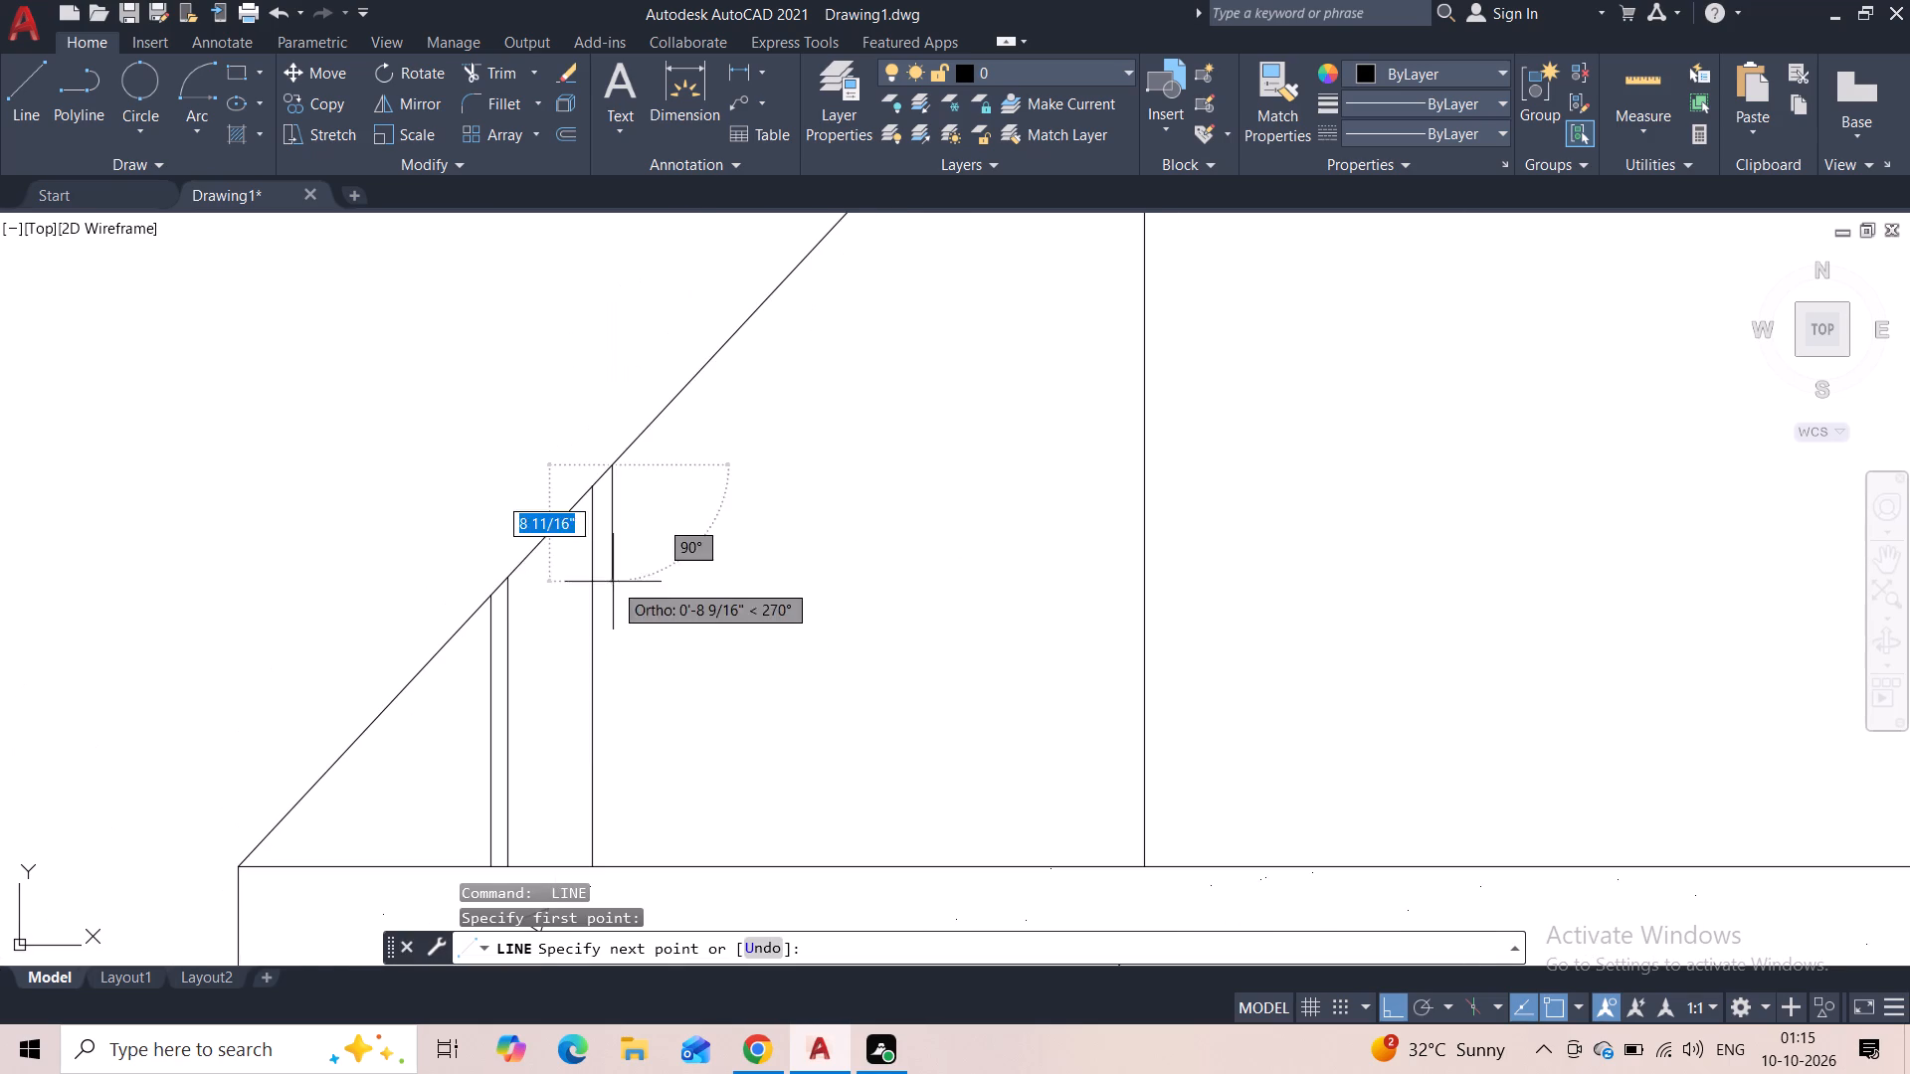
pyautogui.click(622, 859)
pyautogui.press('Escape')
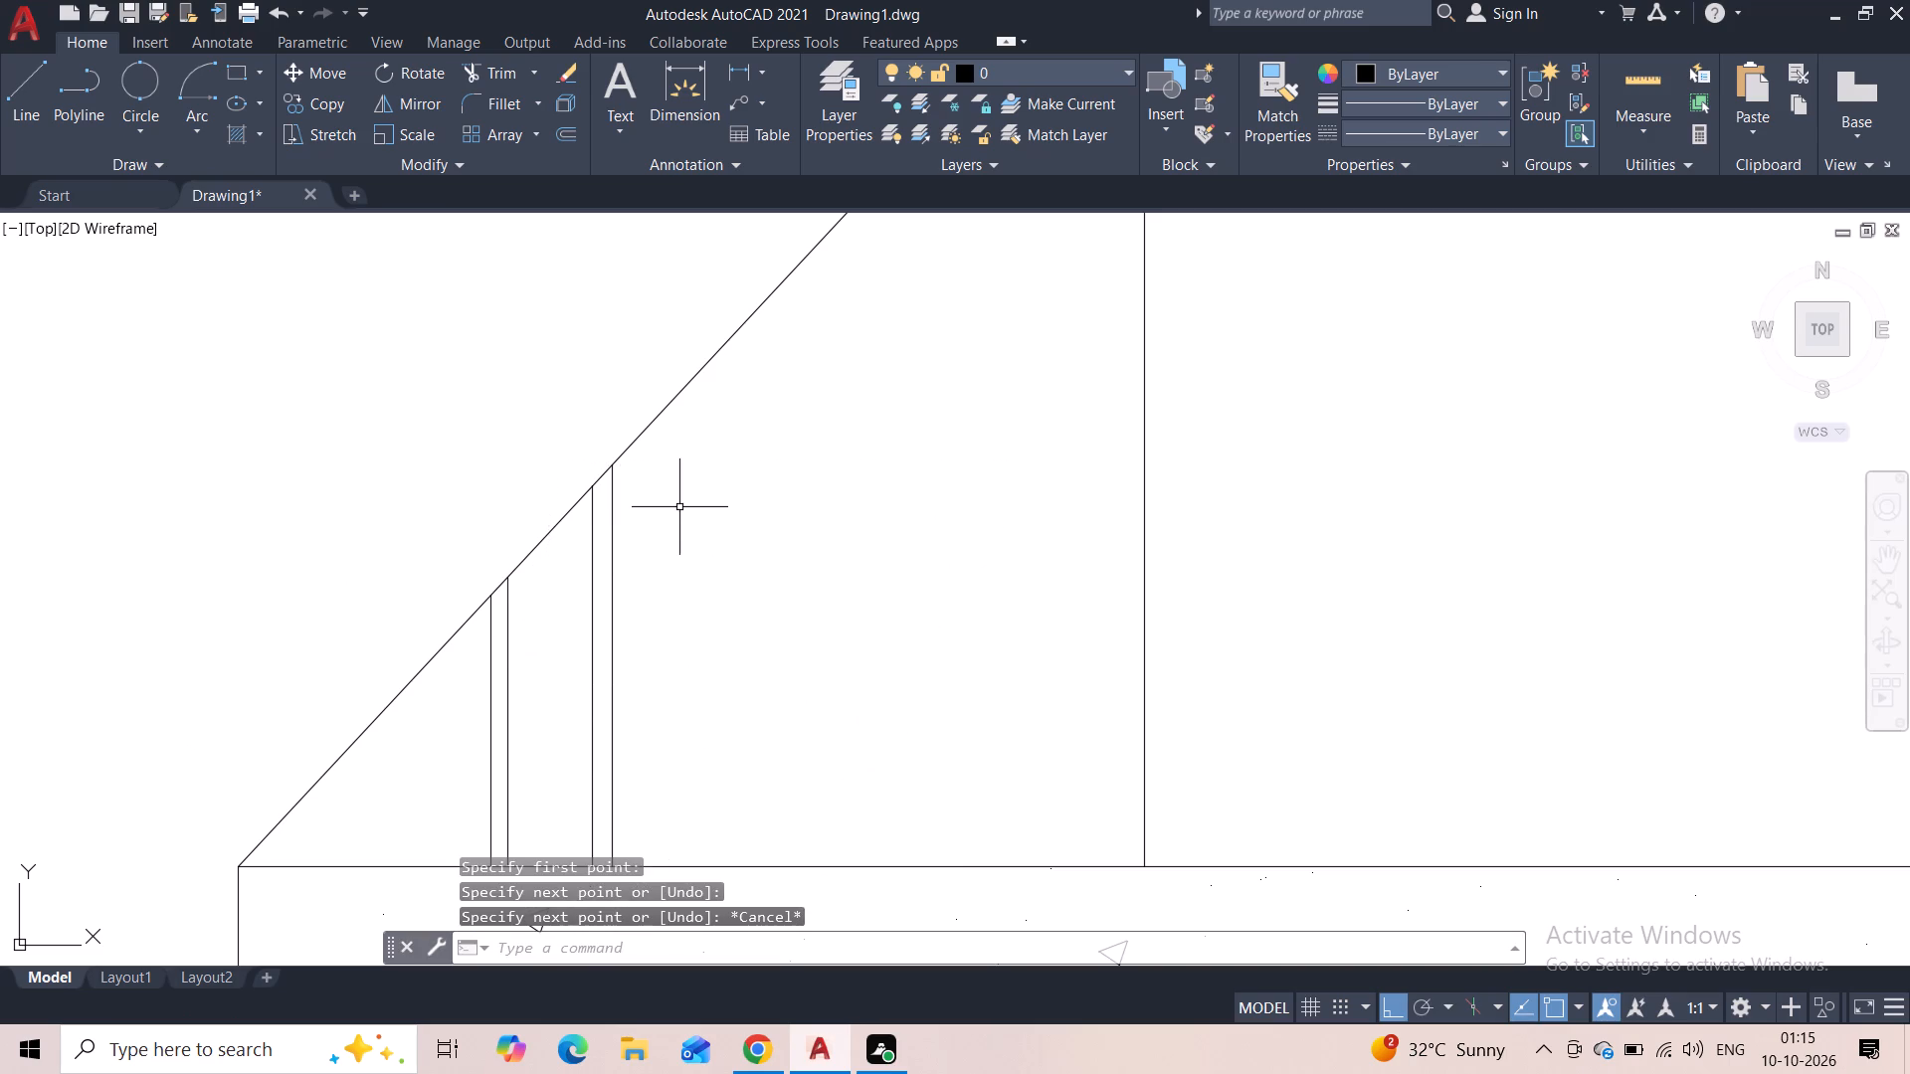
# Draw a third close pair of vertical lines from the roof slope to the eave, the first about 2'-9" tall.
pyautogui.press('space')
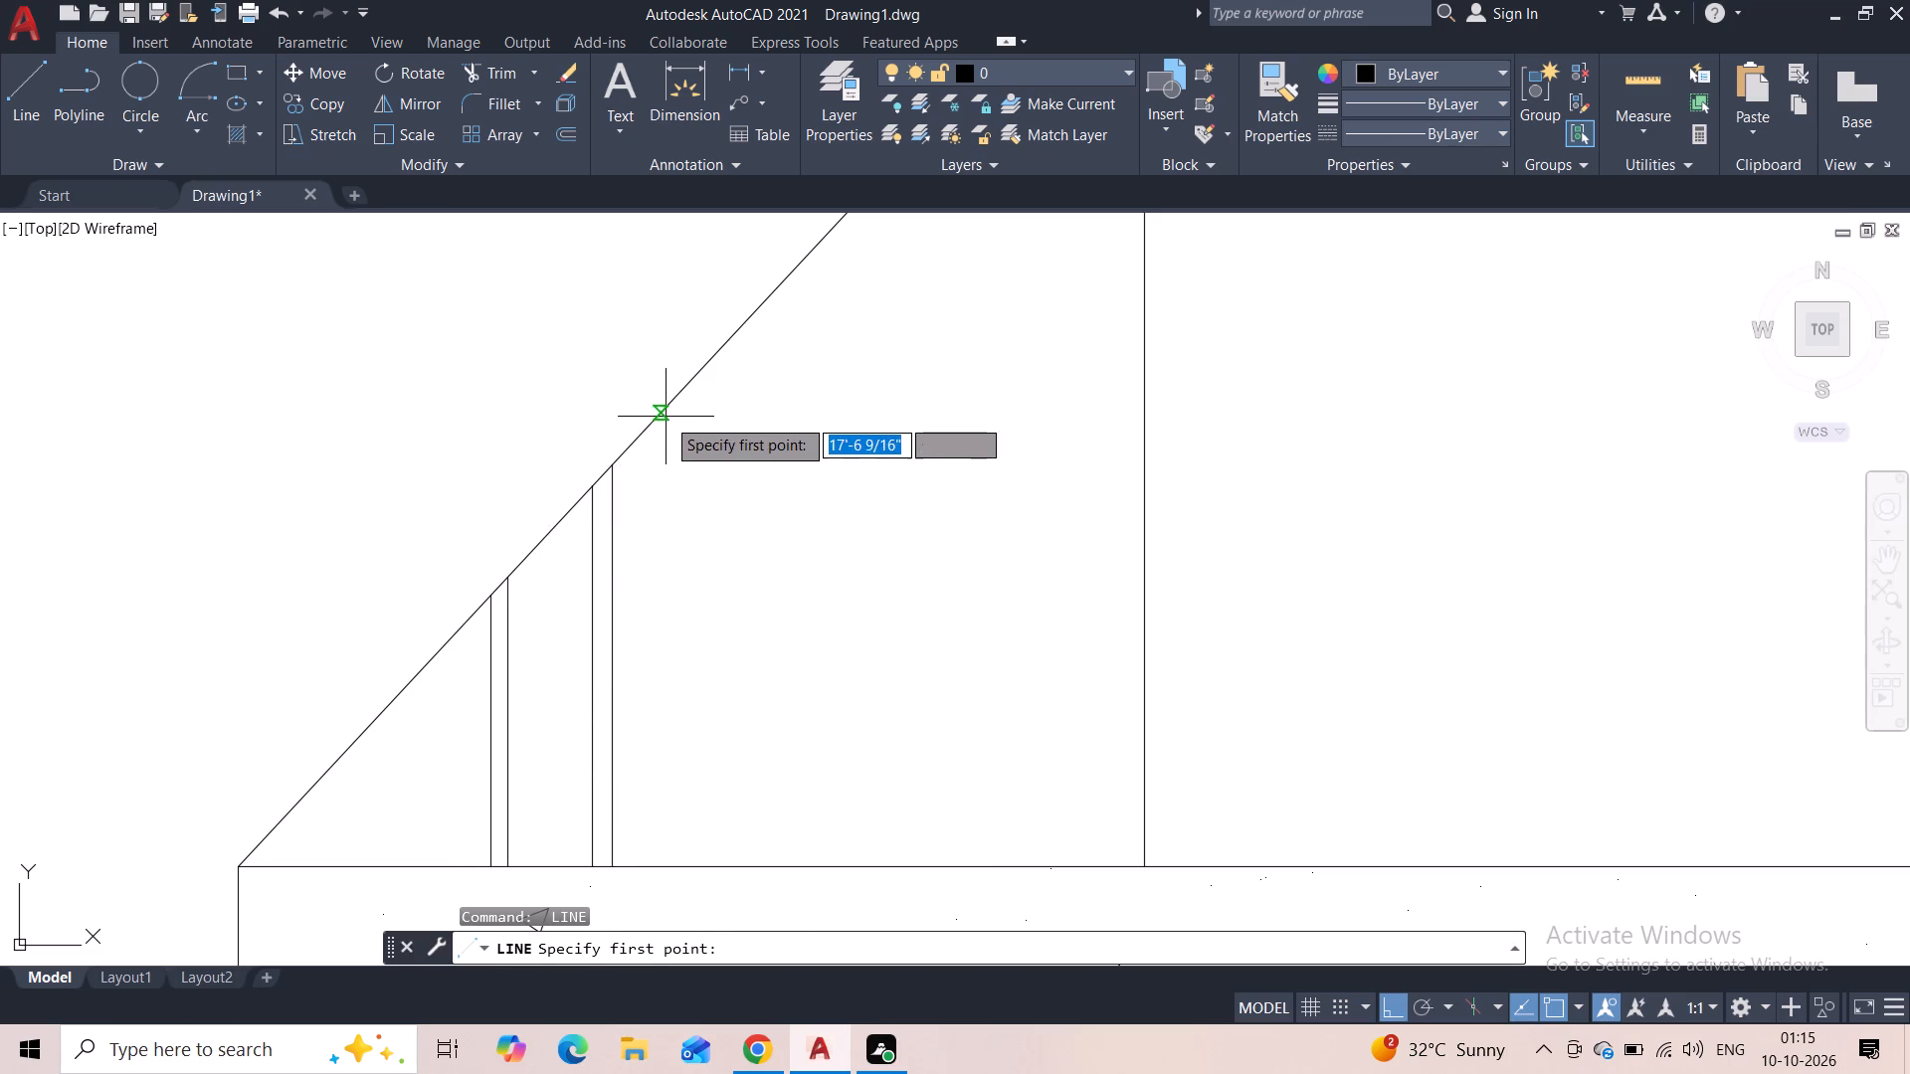
pyautogui.click(666, 417)
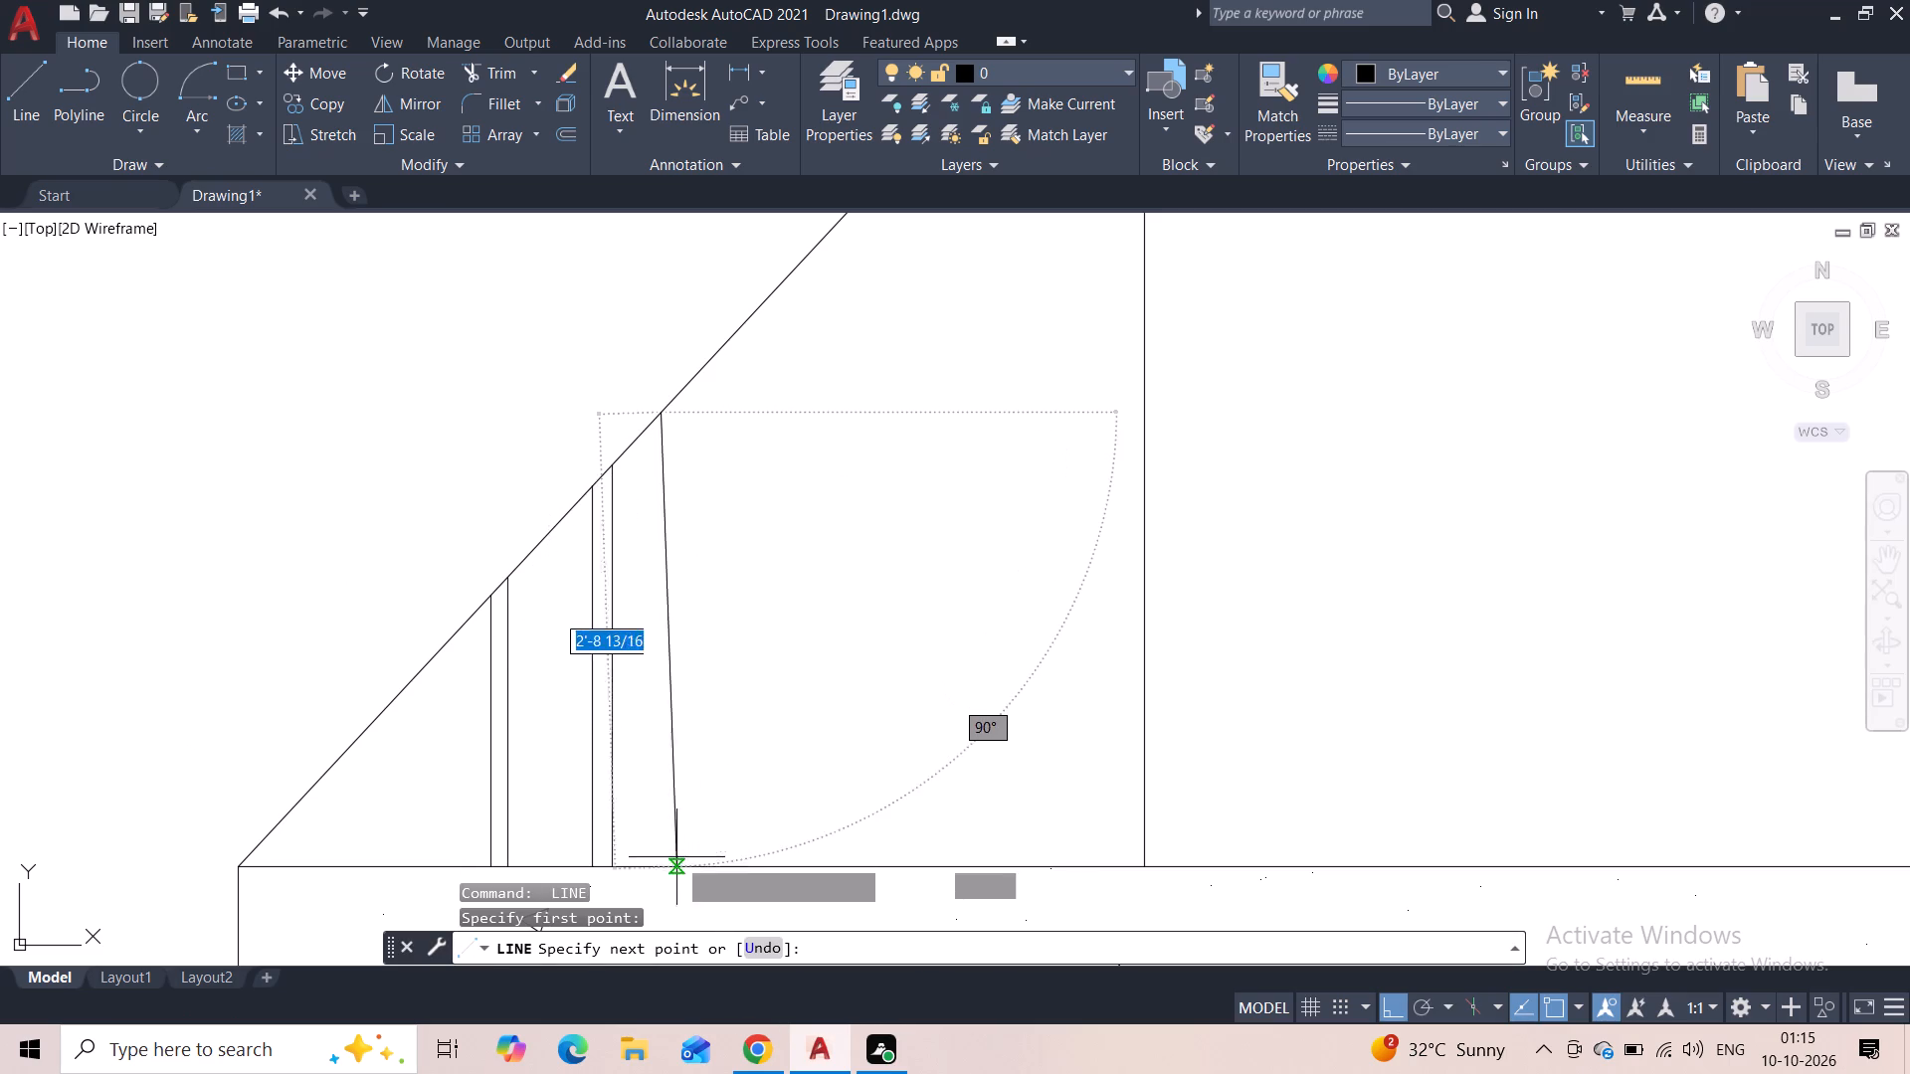
pyautogui.click(664, 863)
pyautogui.press('Escape')
pyautogui.scroll(2, 675, 400)
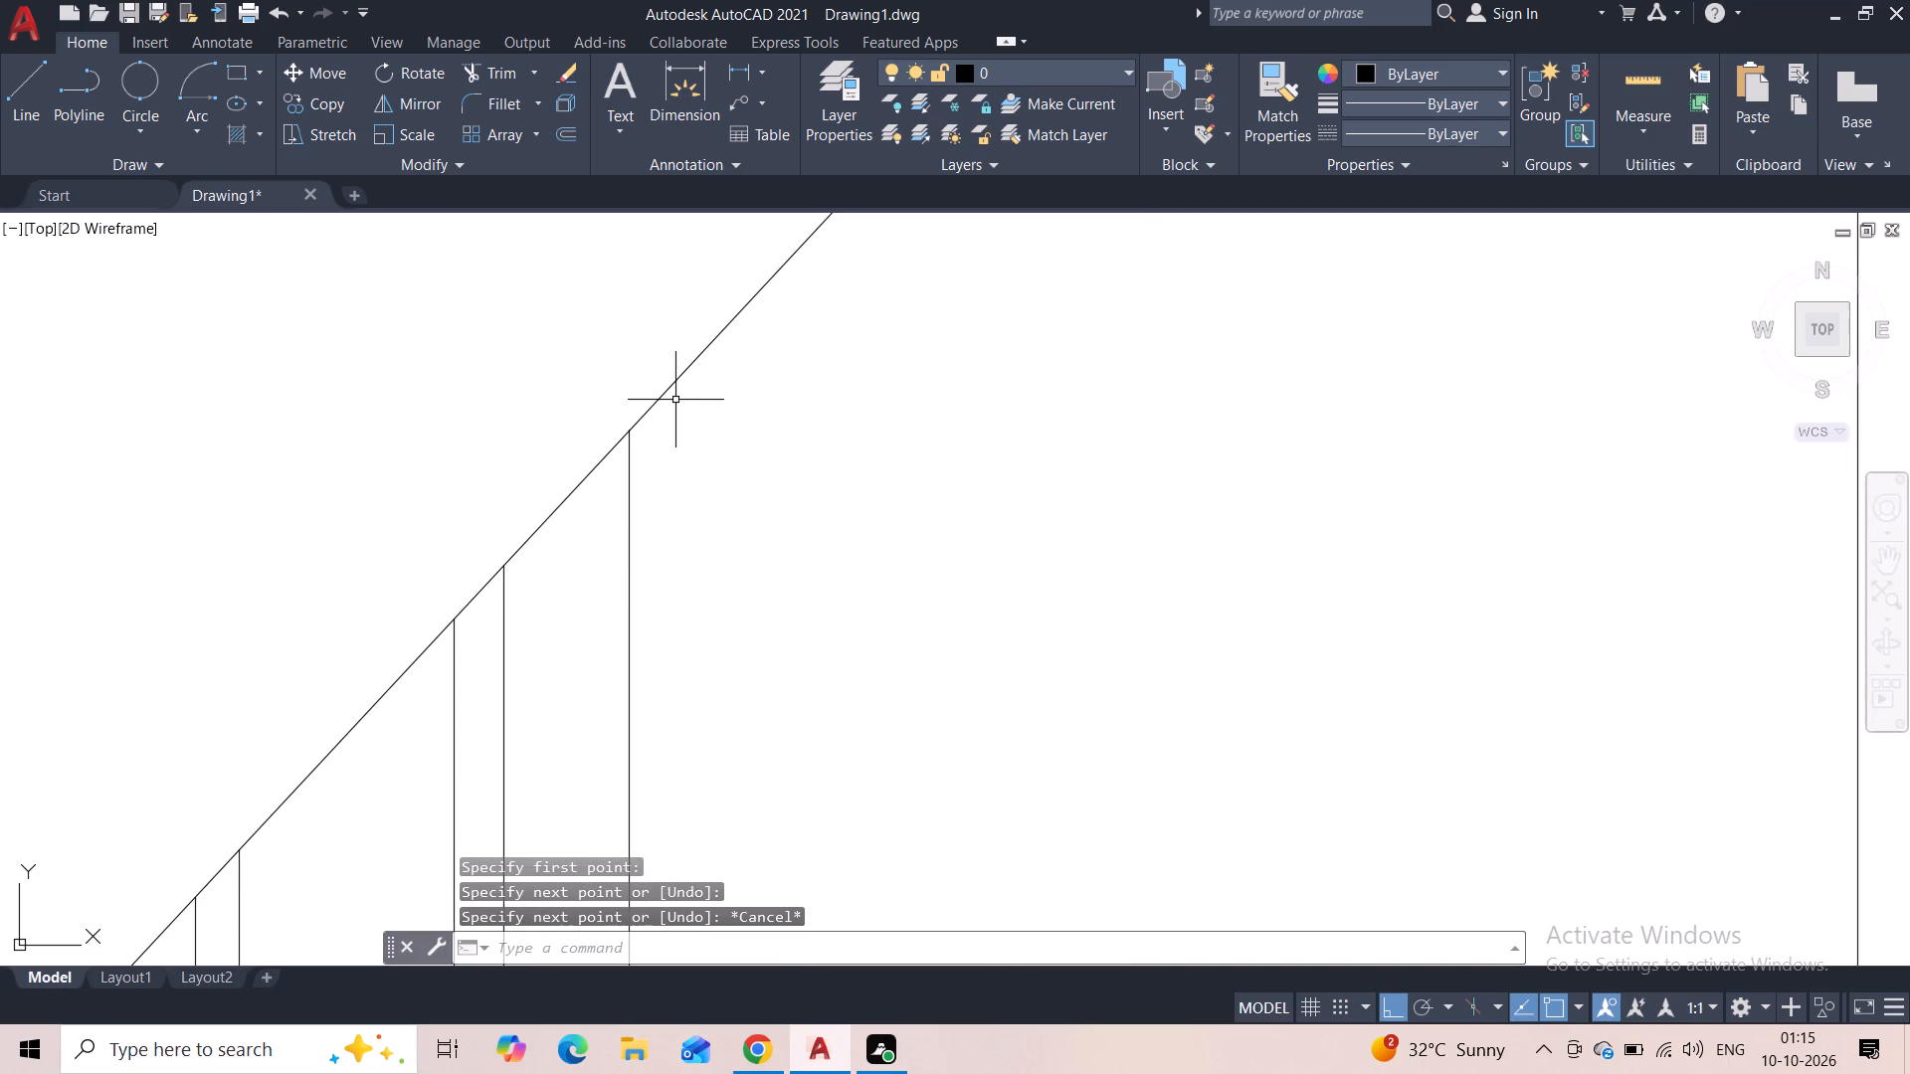
pyautogui.press('space')
pyautogui.press('Escape')
pyautogui.press('space')
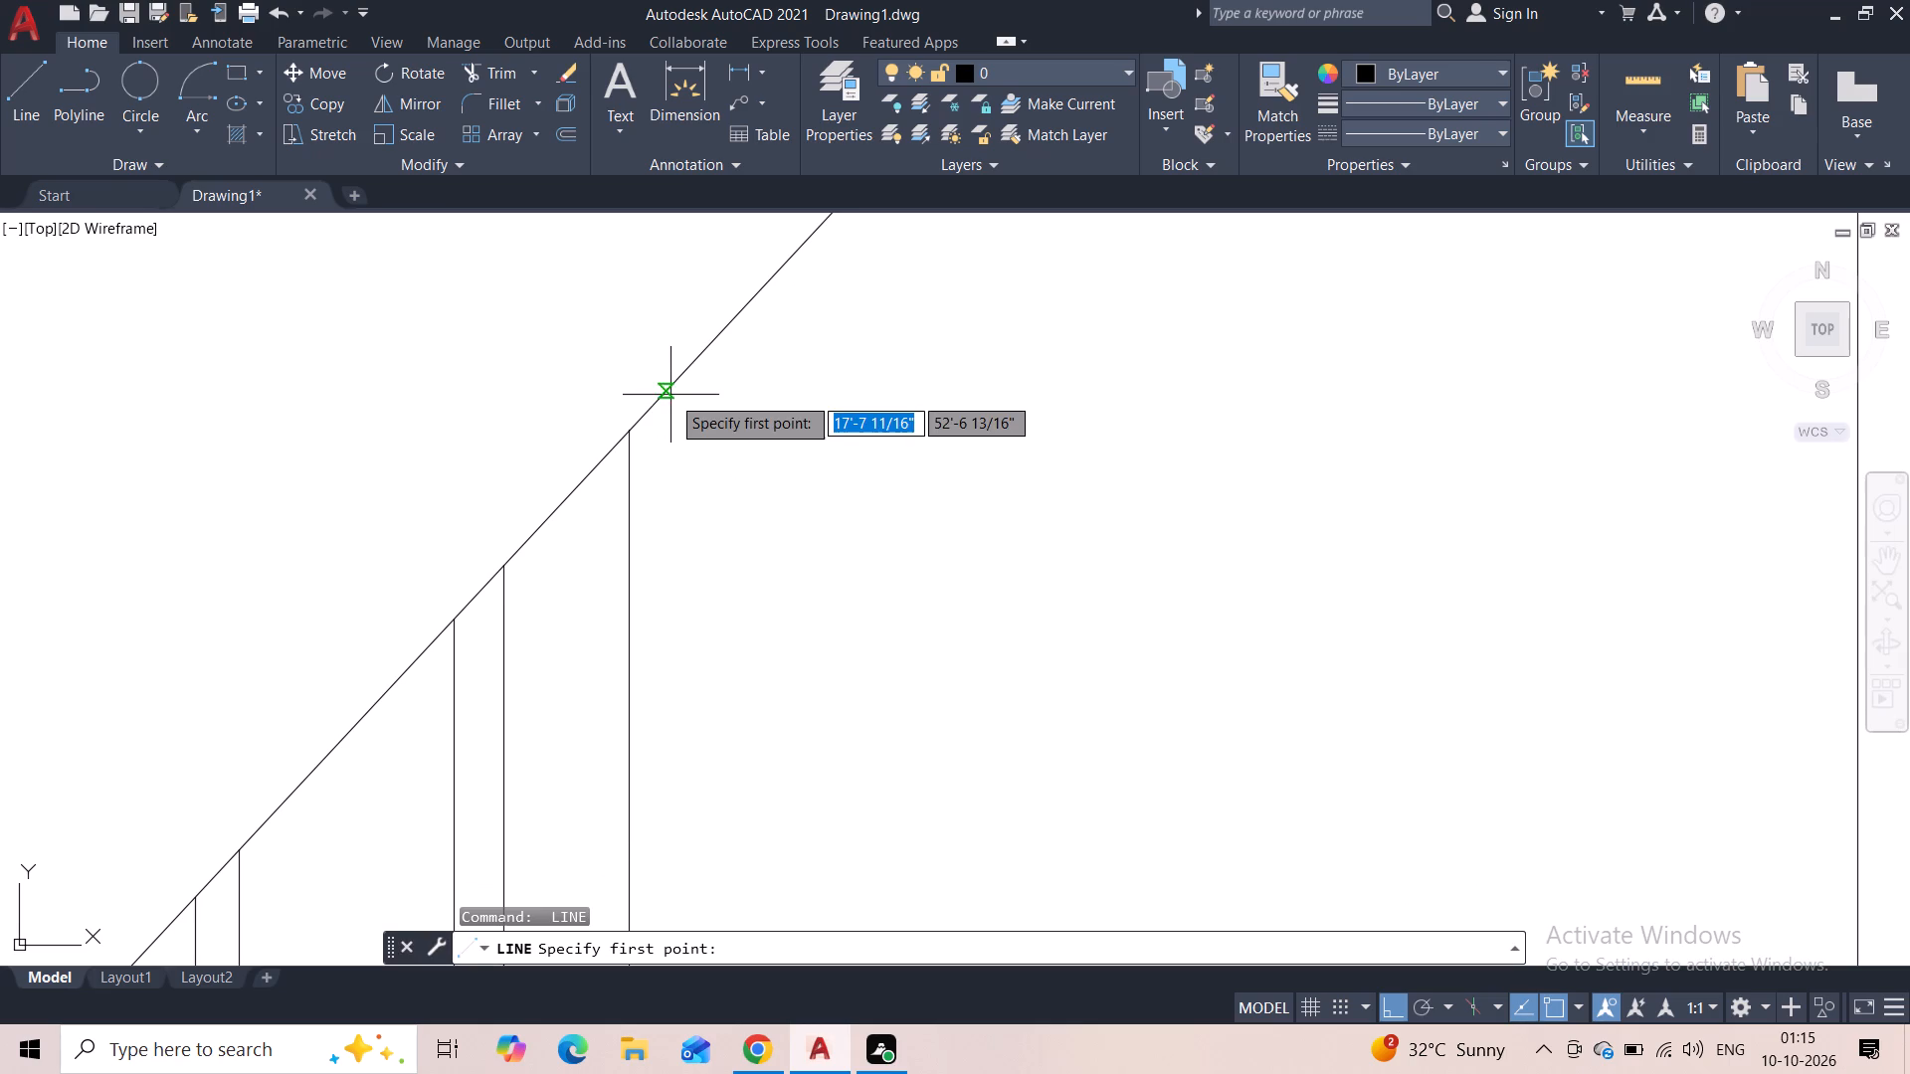
pyautogui.click(662, 401)
pyautogui.moveTo(668, 563); pyautogui.dragTo(668, 363, button='middle')
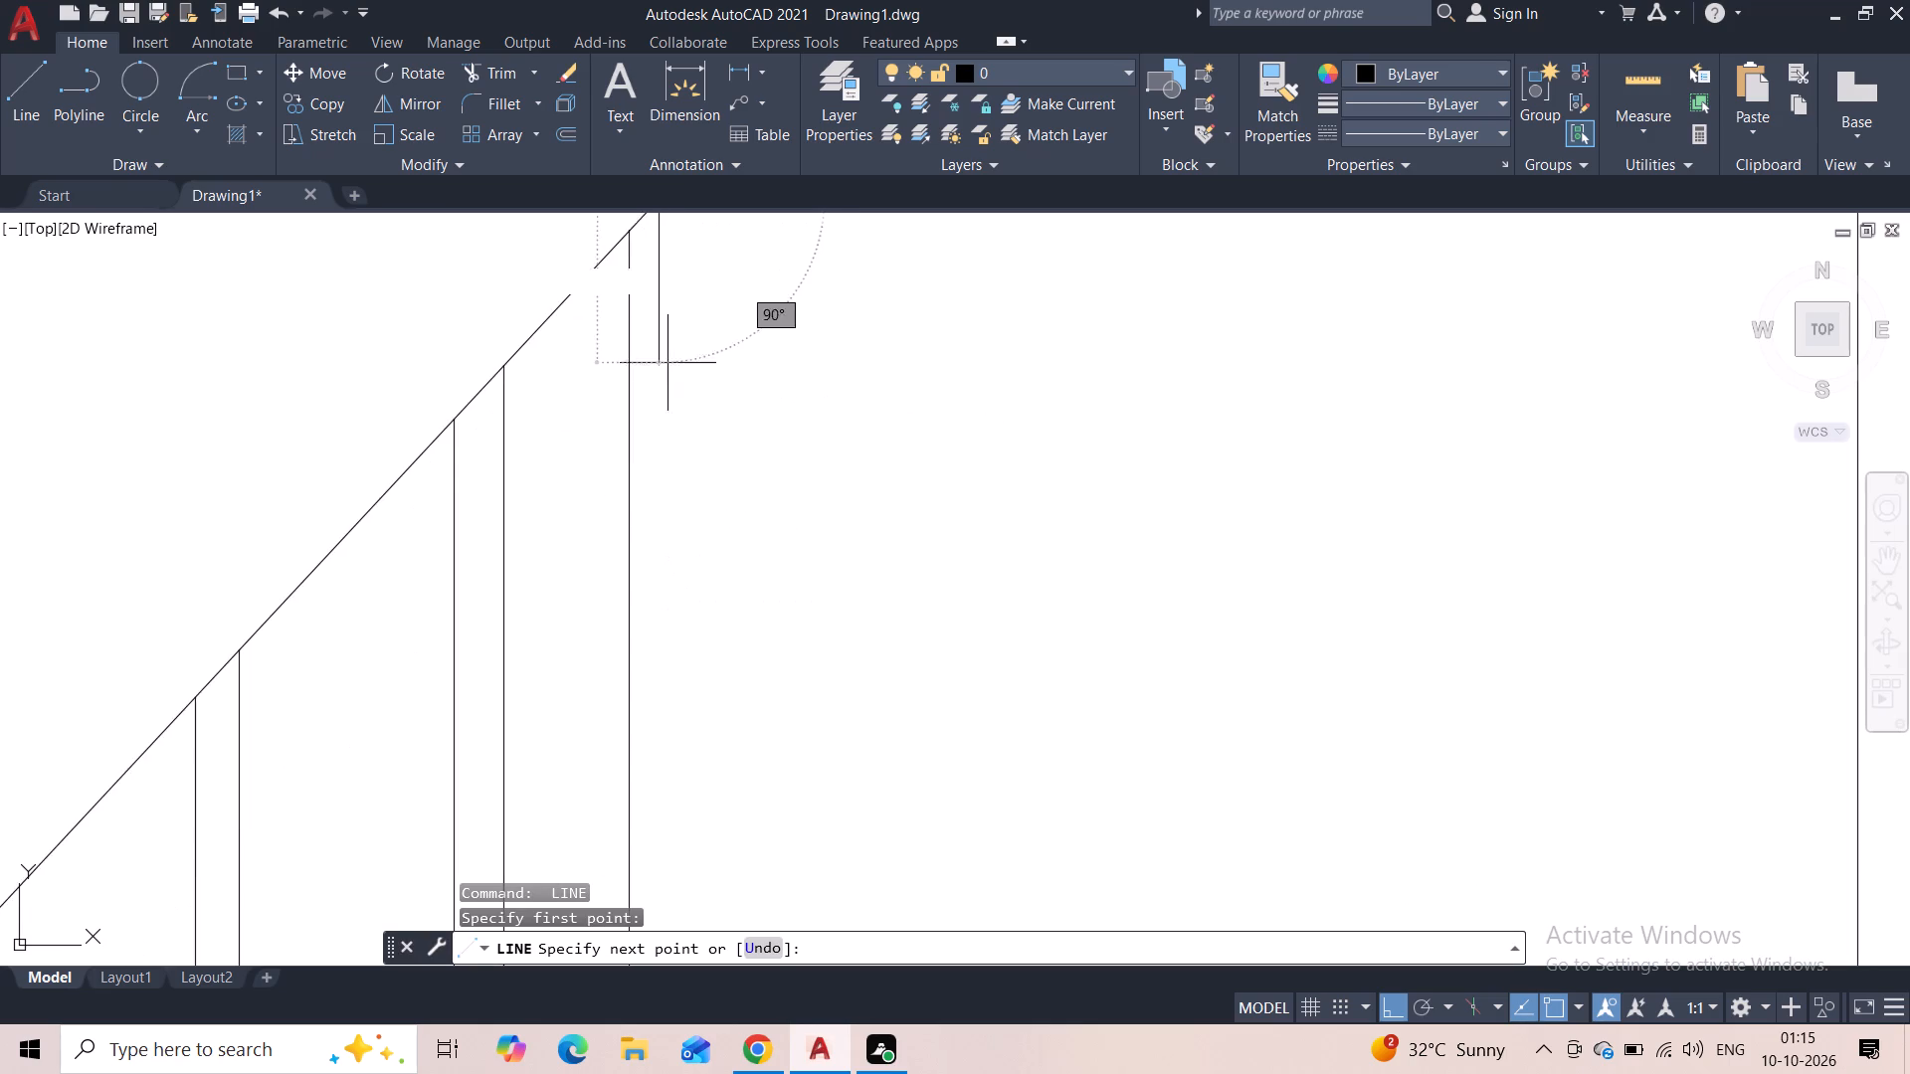
pyautogui.scroll(-2, 655, 472)
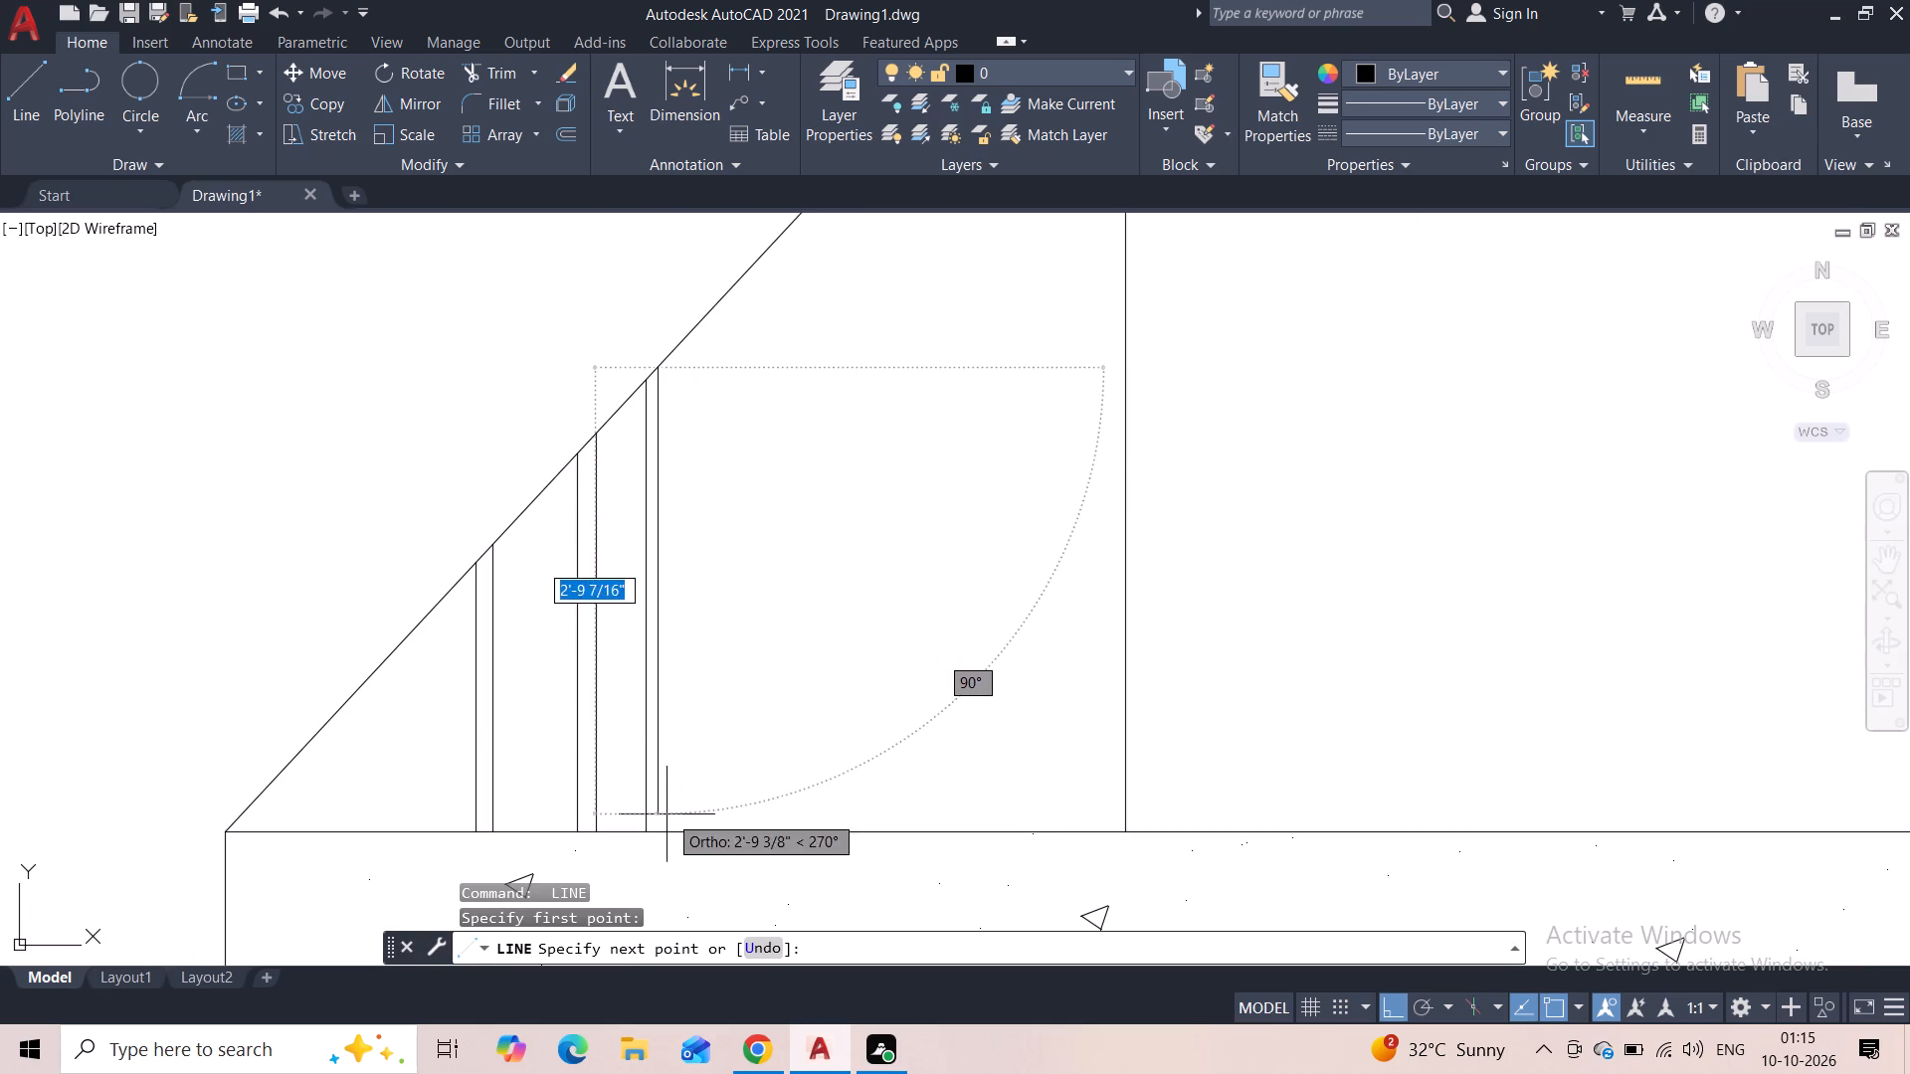
pyautogui.click(663, 827)
pyautogui.press('Escape')
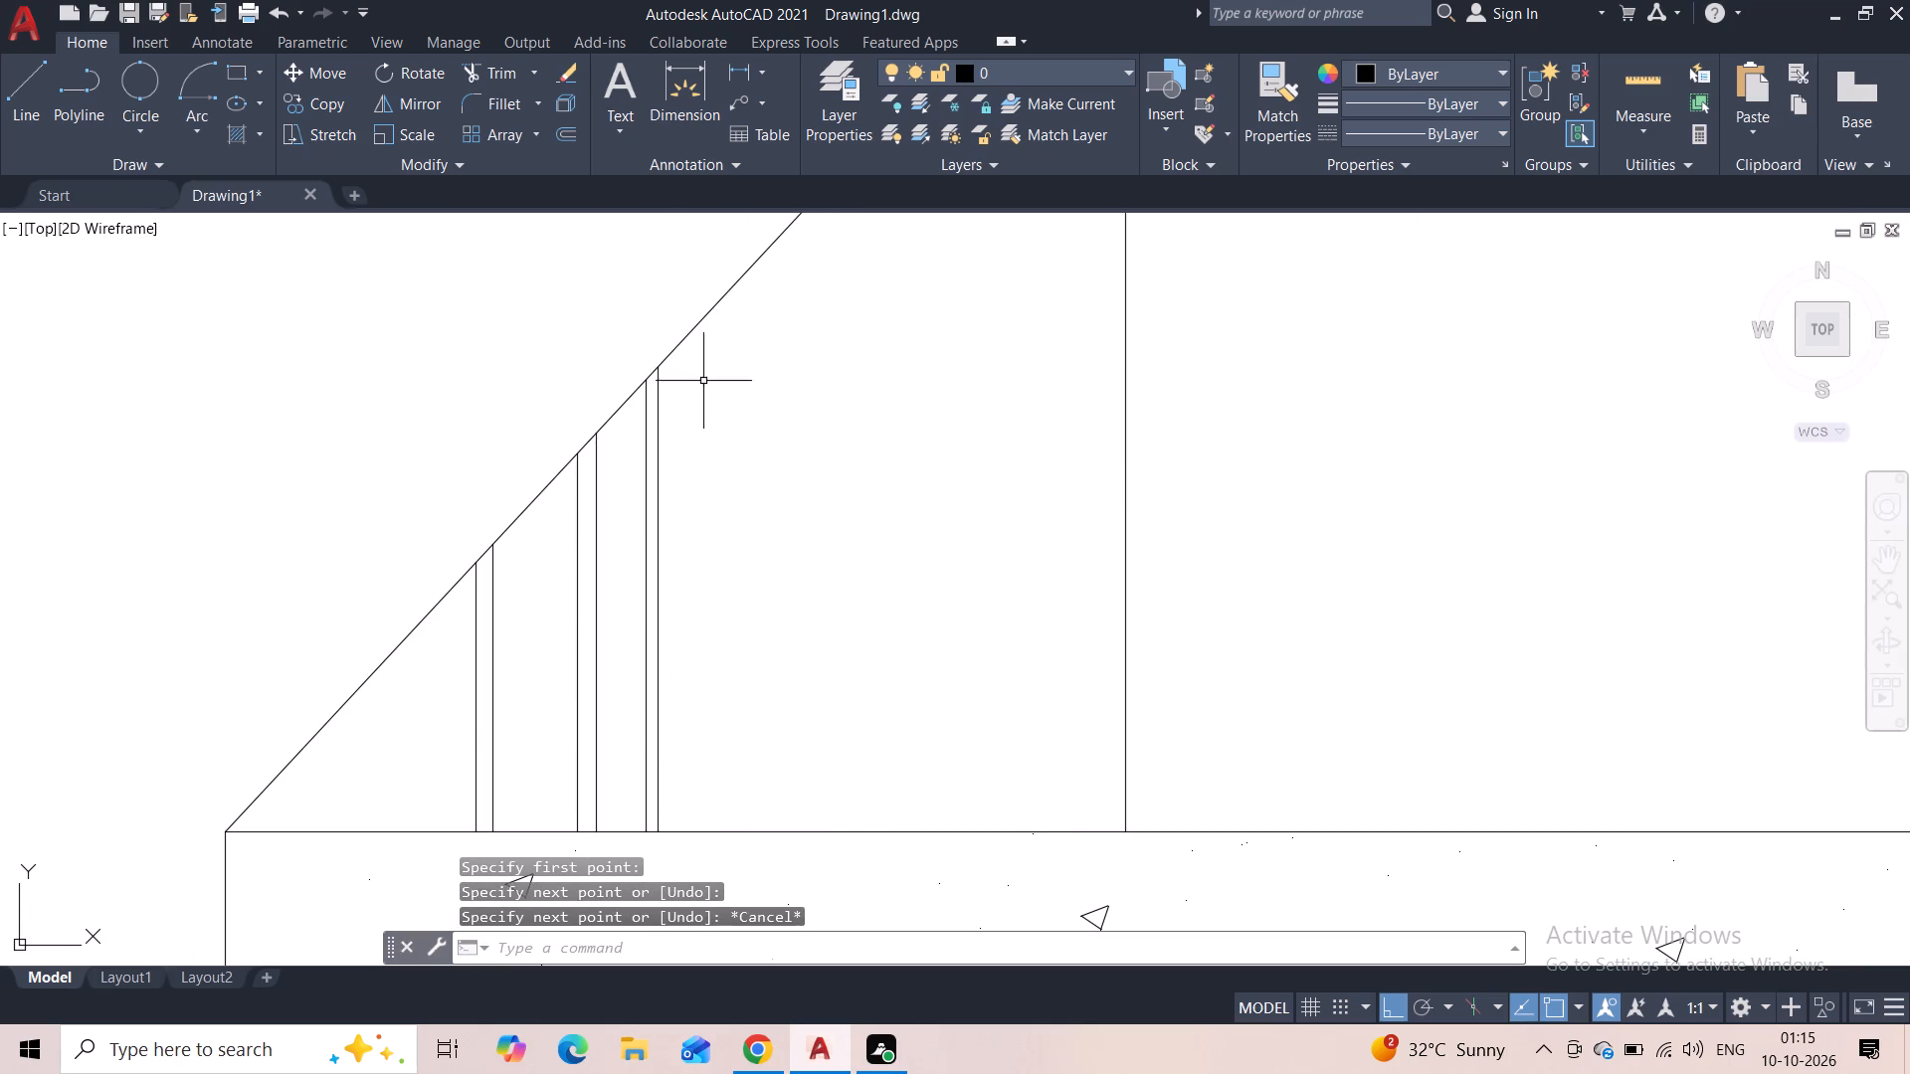
# Draw a fourth, narrower pair of vertical lines about 3'-1" tall from the roof slope down to the eave line.
pyautogui.press('space')
pyautogui.scroll(2, 689, 343)
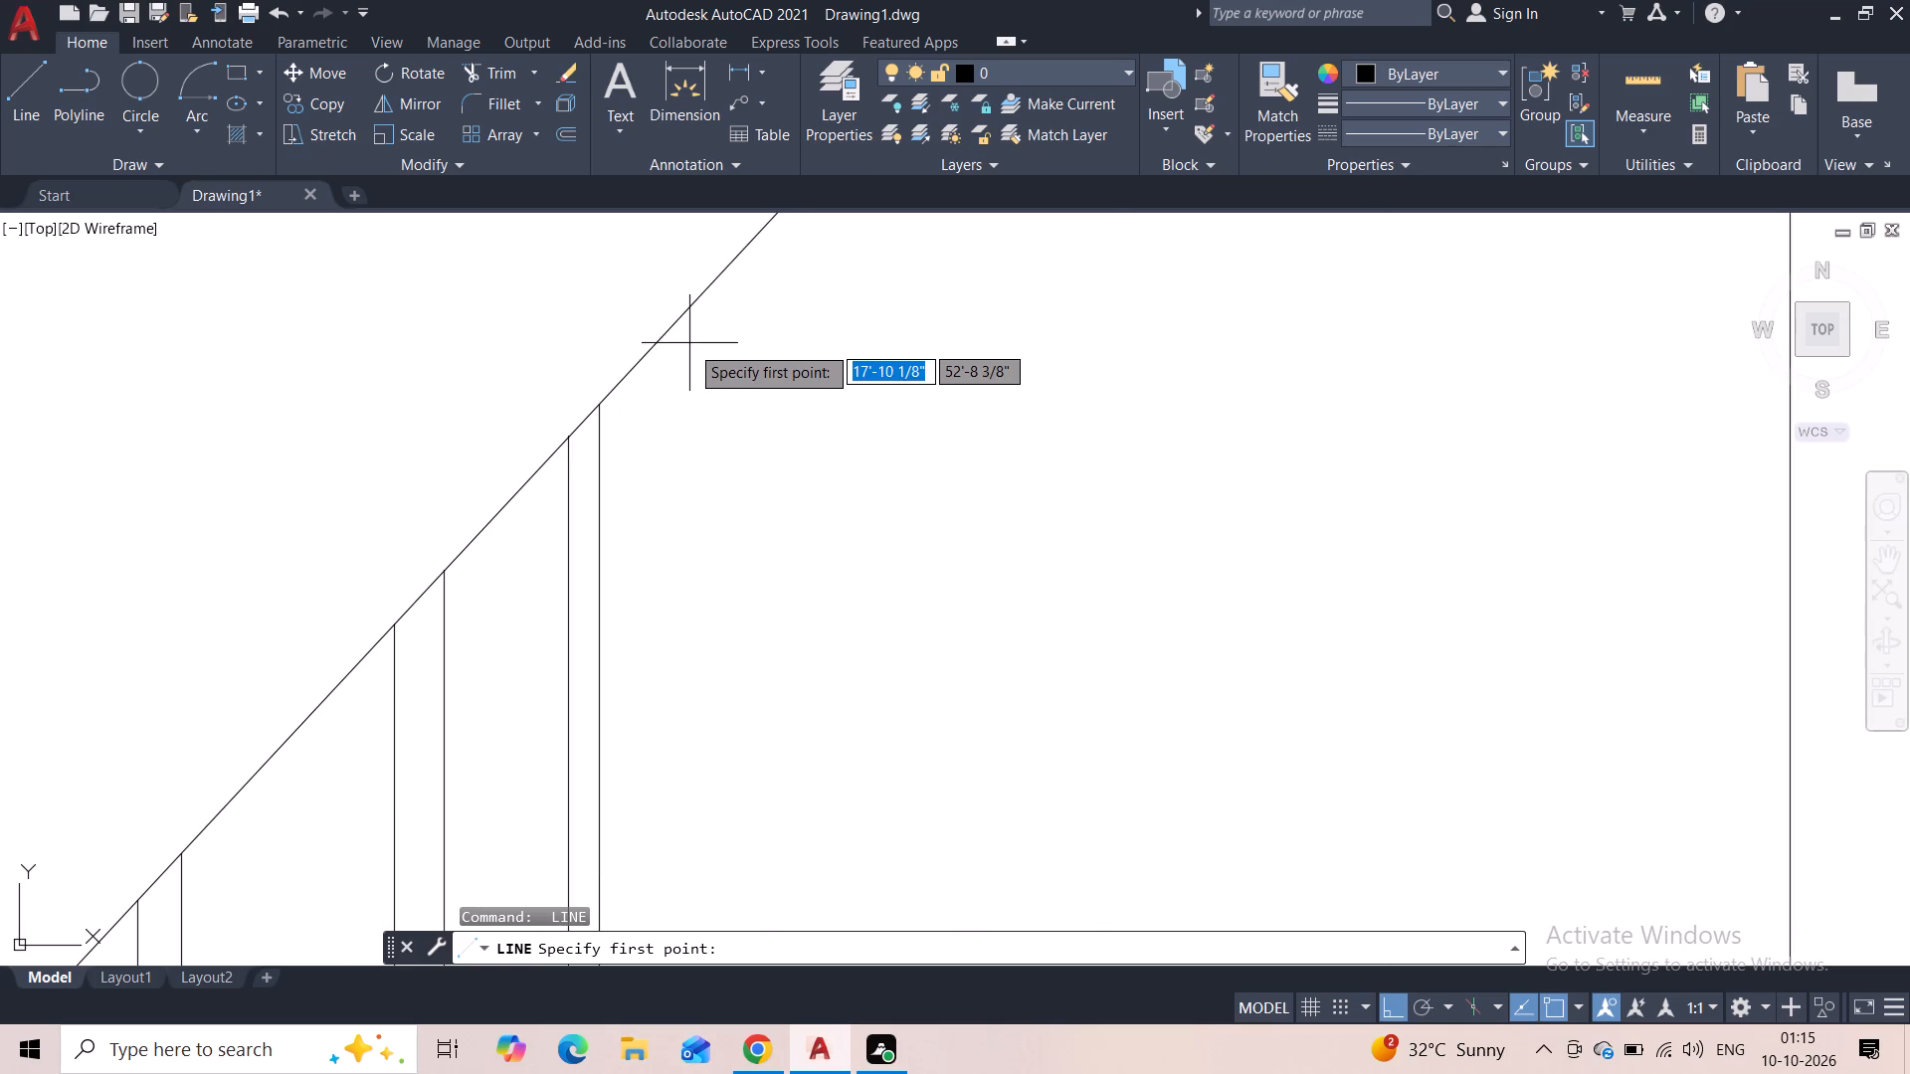
pyautogui.press('Escape')
pyautogui.press('space')
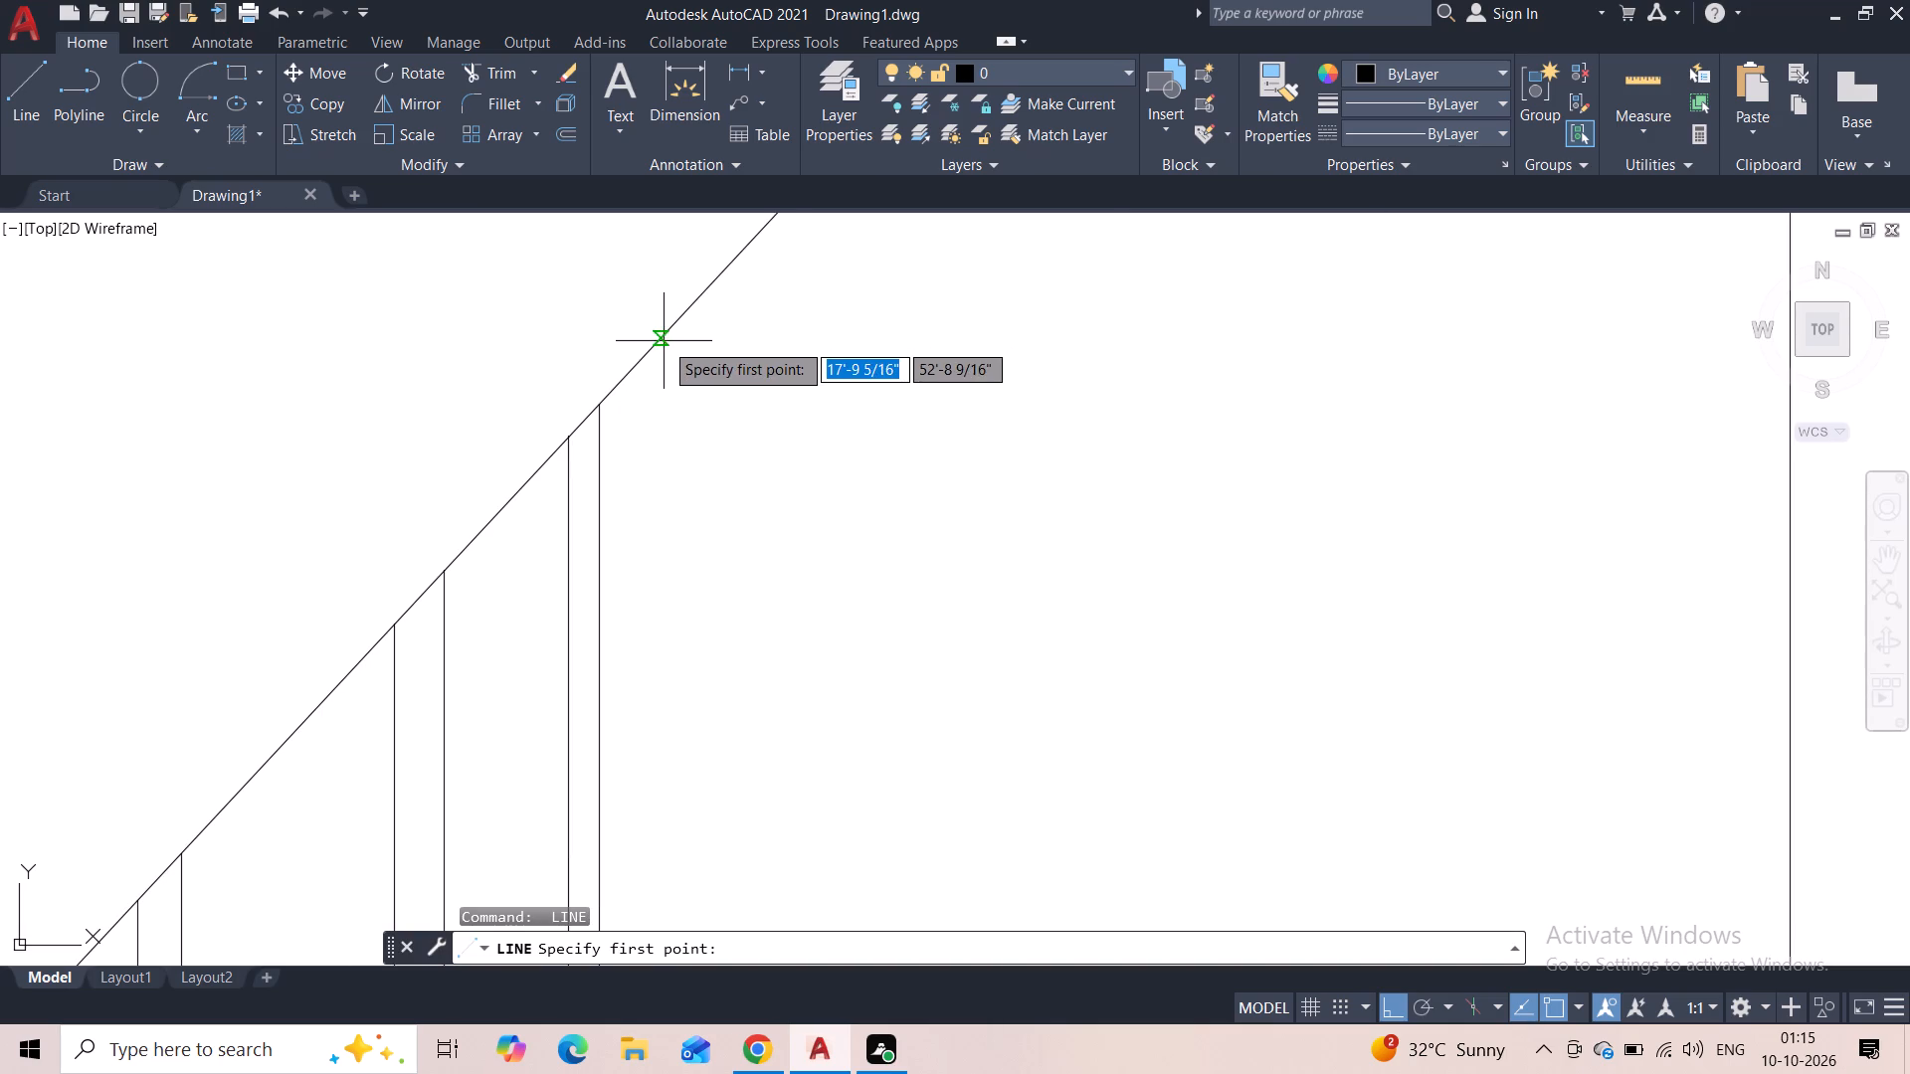
pyautogui.click(664, 341)
pyautogui.moveTo(672, 561); pyautogui.dragTo(662, 377, button='middle')
pyautogui.scroll(-2, 661, 447)
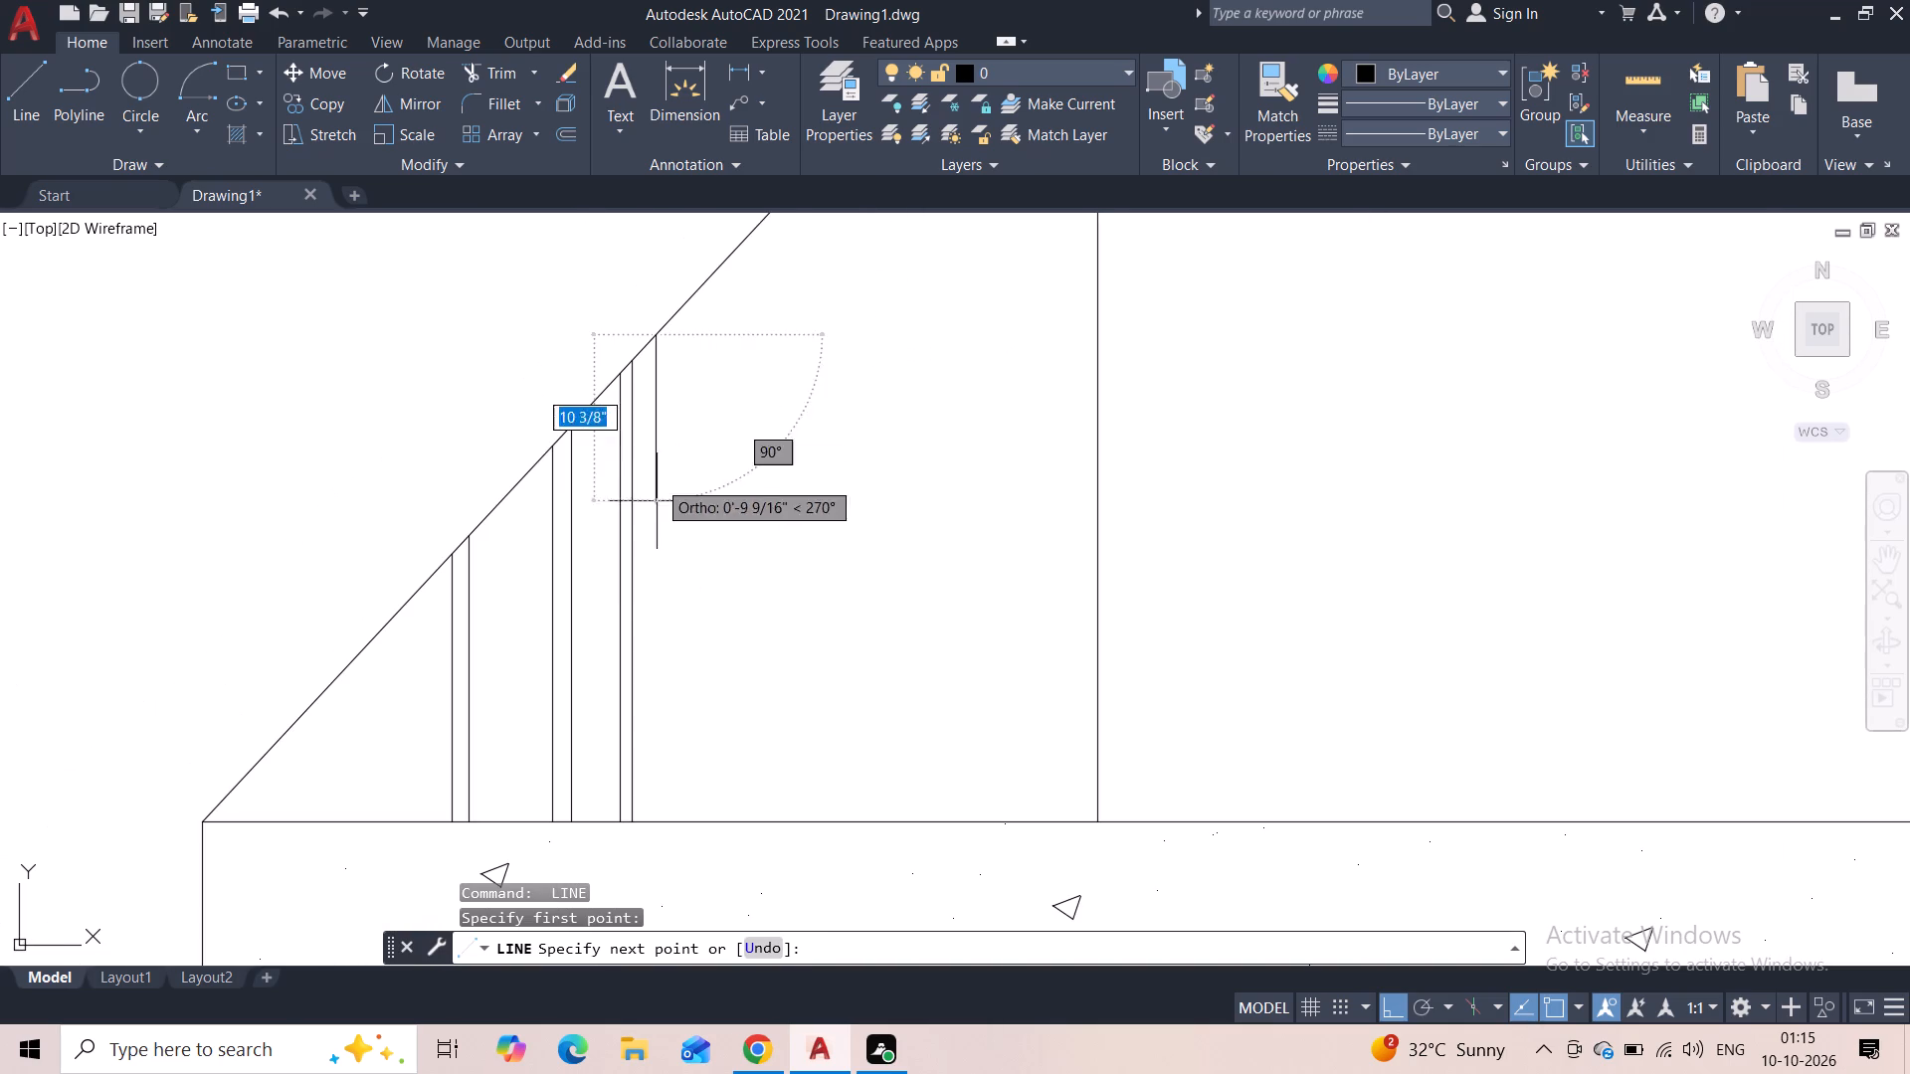
pyautogui.click(659, 816)
pyautogui.press('Escape')
pyautogui.press('space')
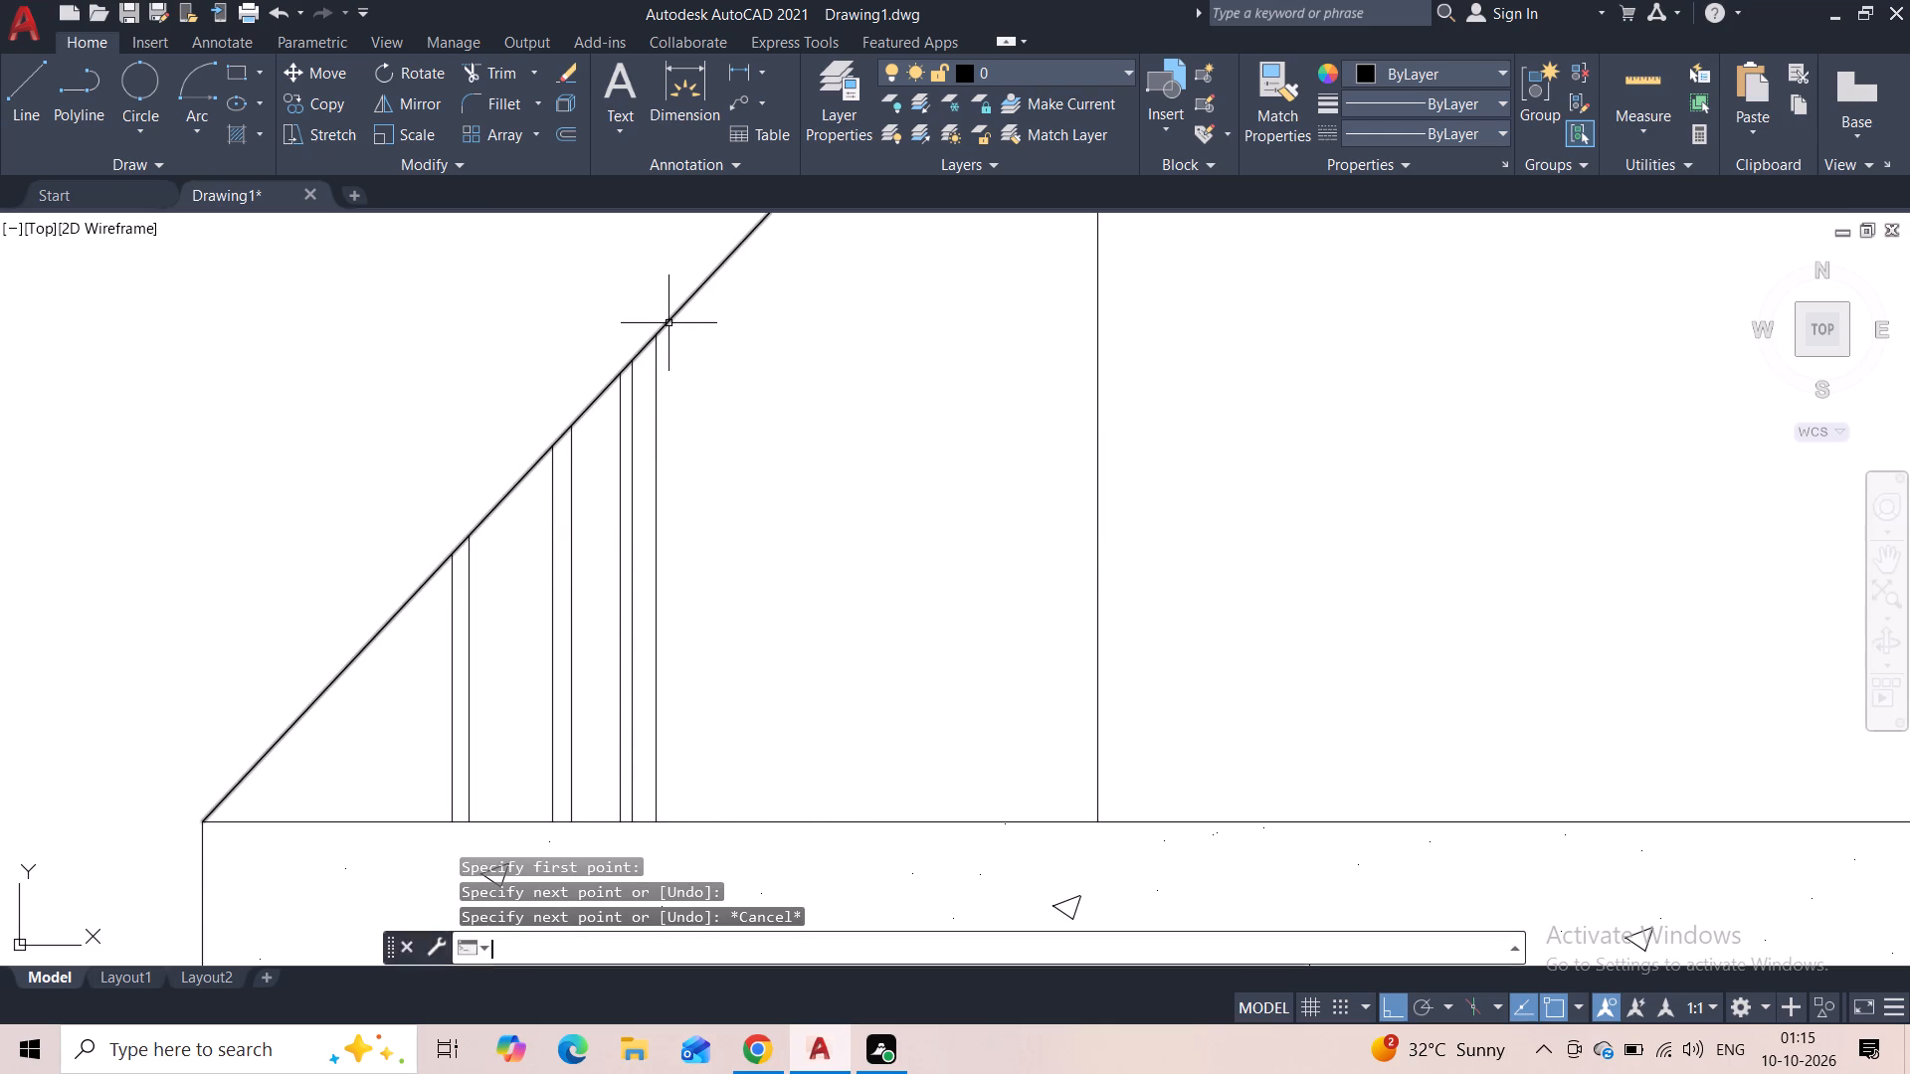
pyautogui.scroll(3, 667, 330)
pyautogui.click(646, 317)
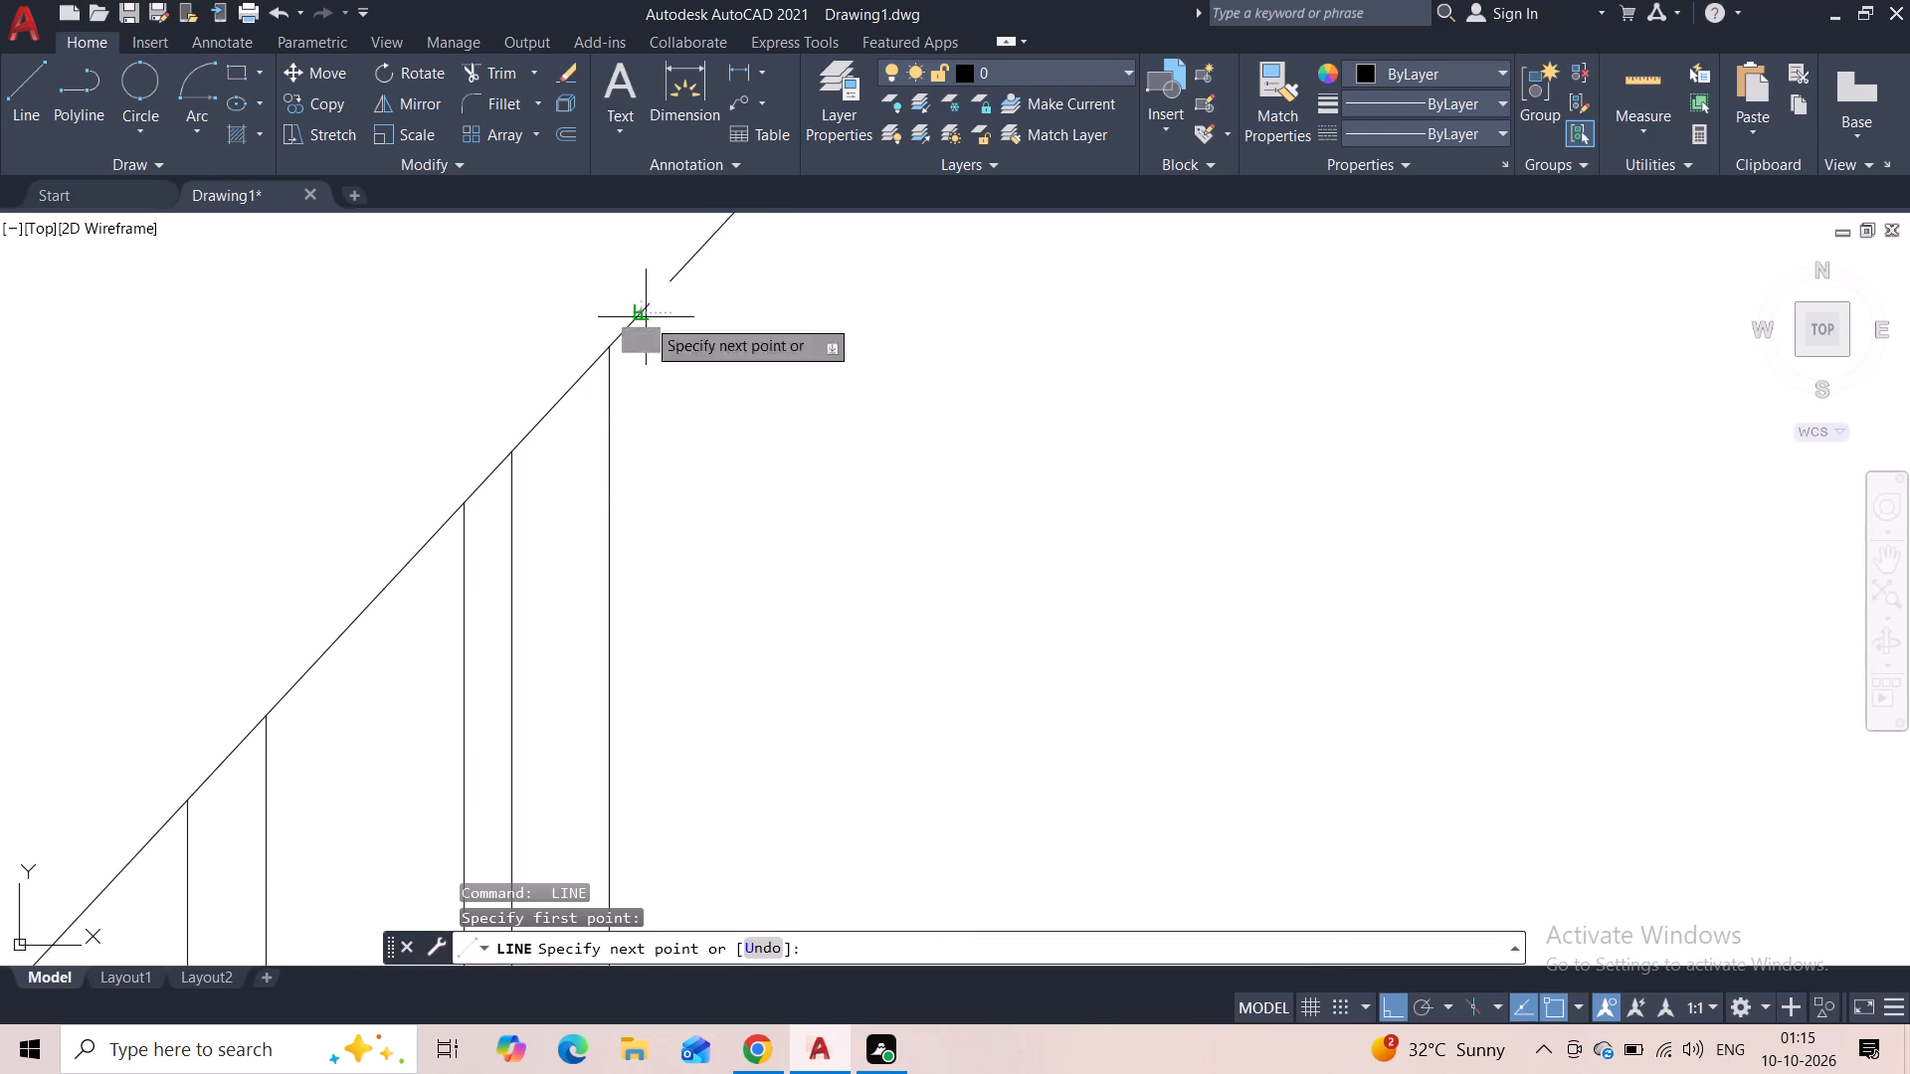
pyautogui.moveTo(636, 492); pyautogui.dragTo(636, 328, button='middle')
pyautogui.scroll(-3, 644, 388)
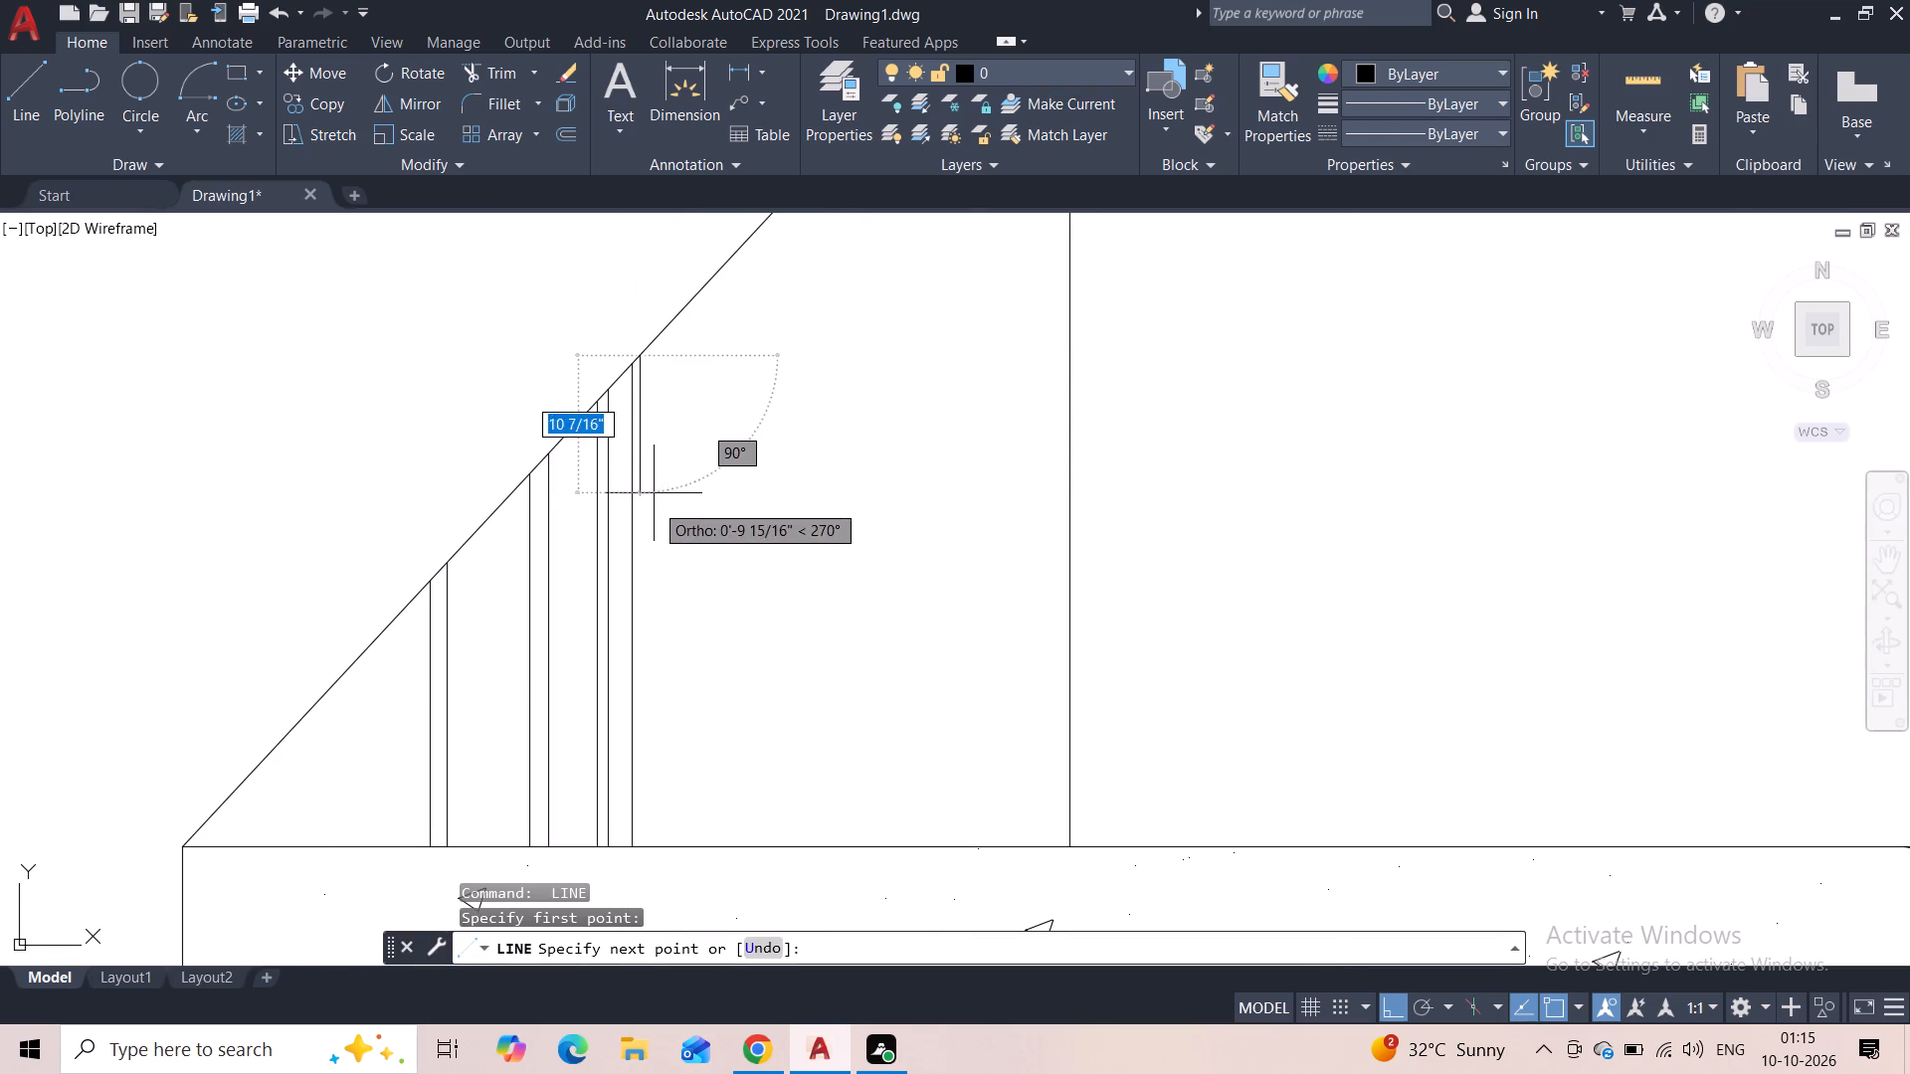
pyautogui.click(651, 842)
pyautogui.press('Escape')
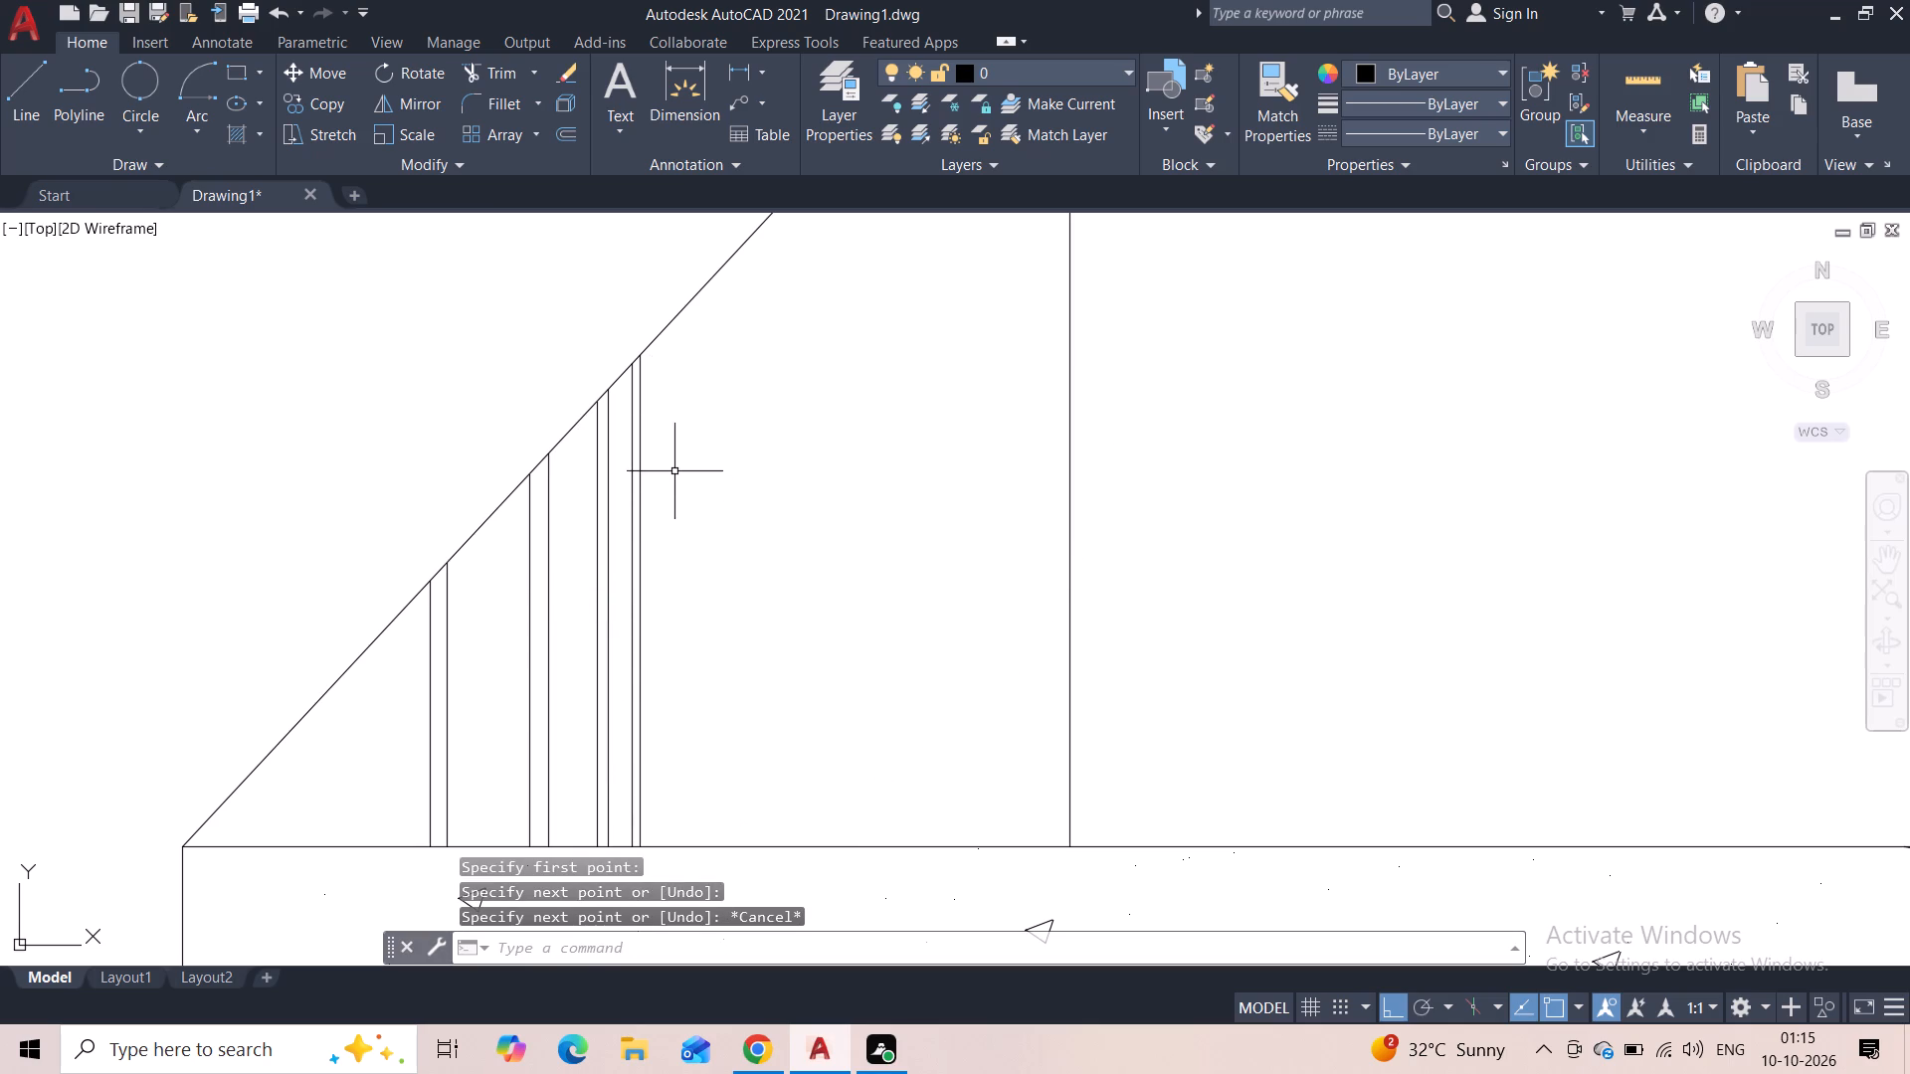
# Draw a fifth close pair of vertical lines just beyond the fourth, from the roof slope down to the eave line.
pyautogui.press('space')
pyautogui.click(658, 340)
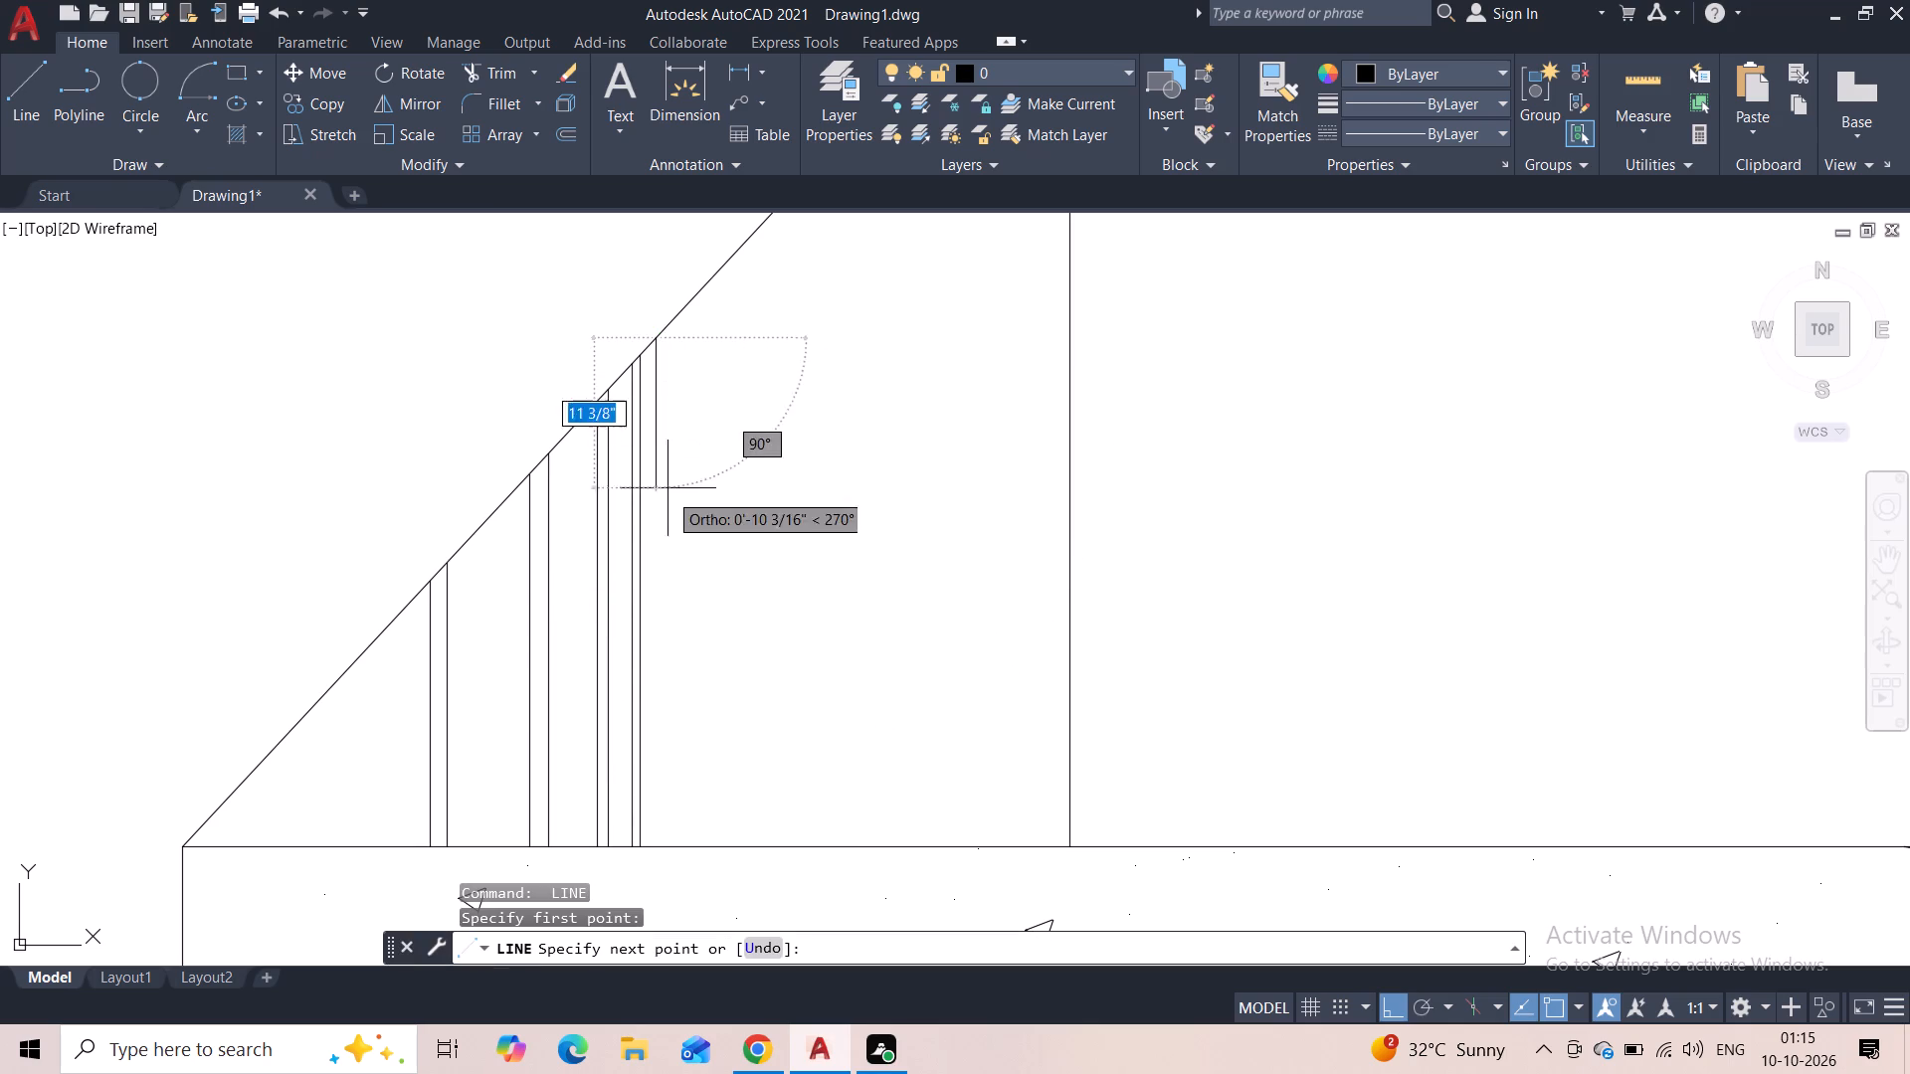
pyautogui.click(656, 839)
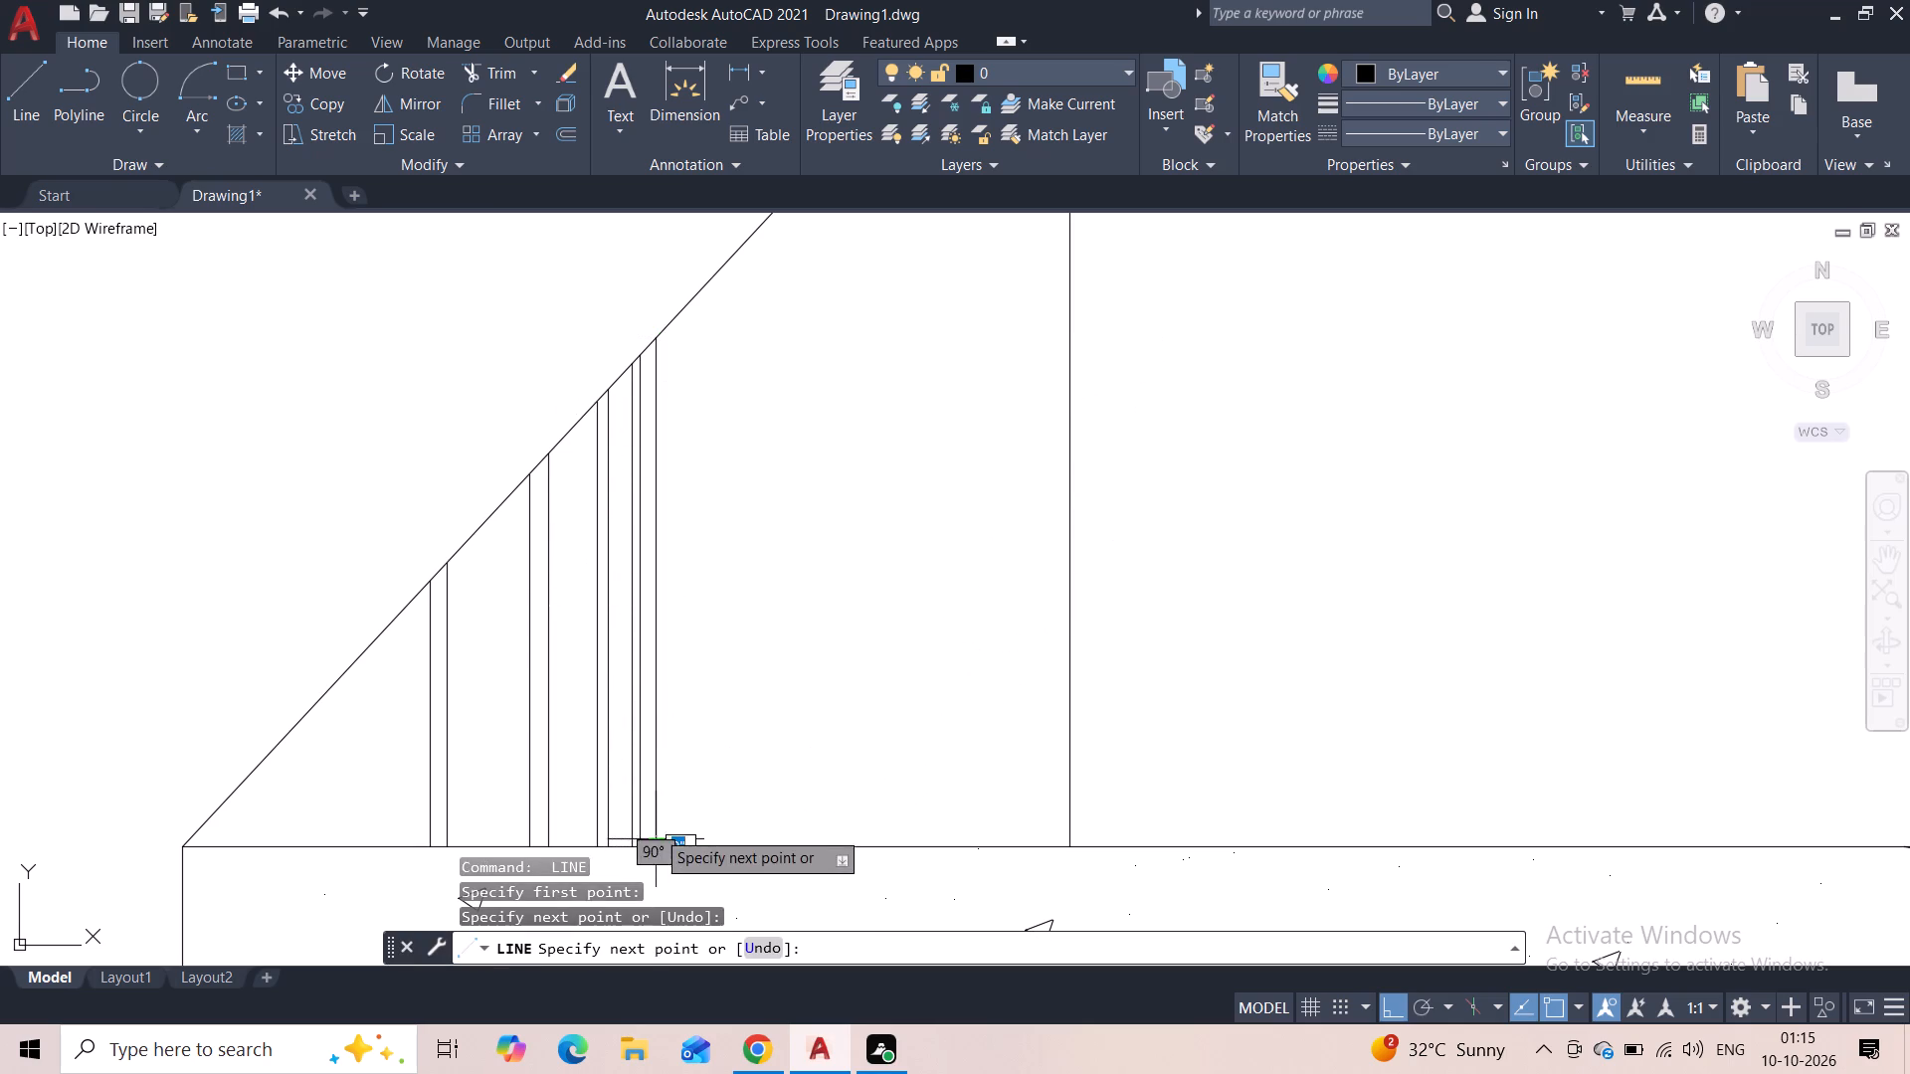
pyautogui.press('Escape')
pyautogui.press('space')
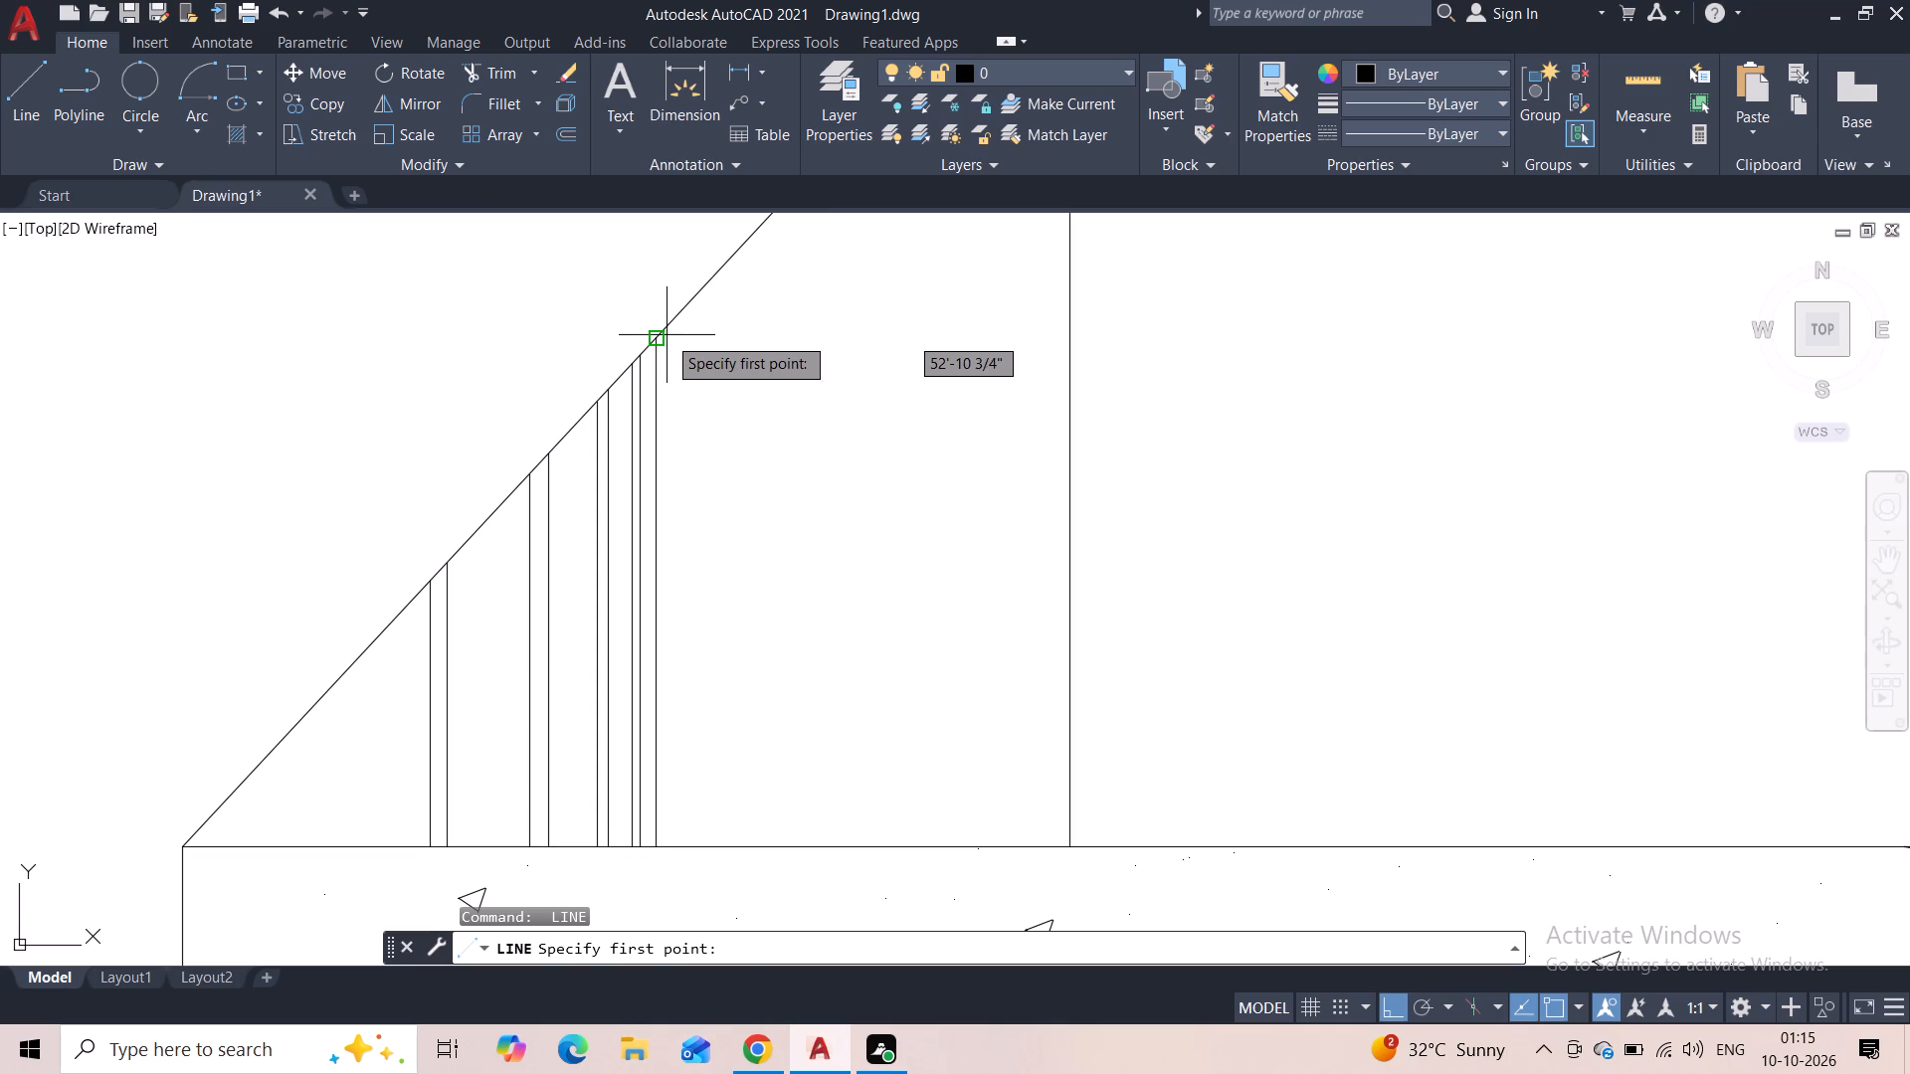
pyautogui.scroll(2, 666, 327)
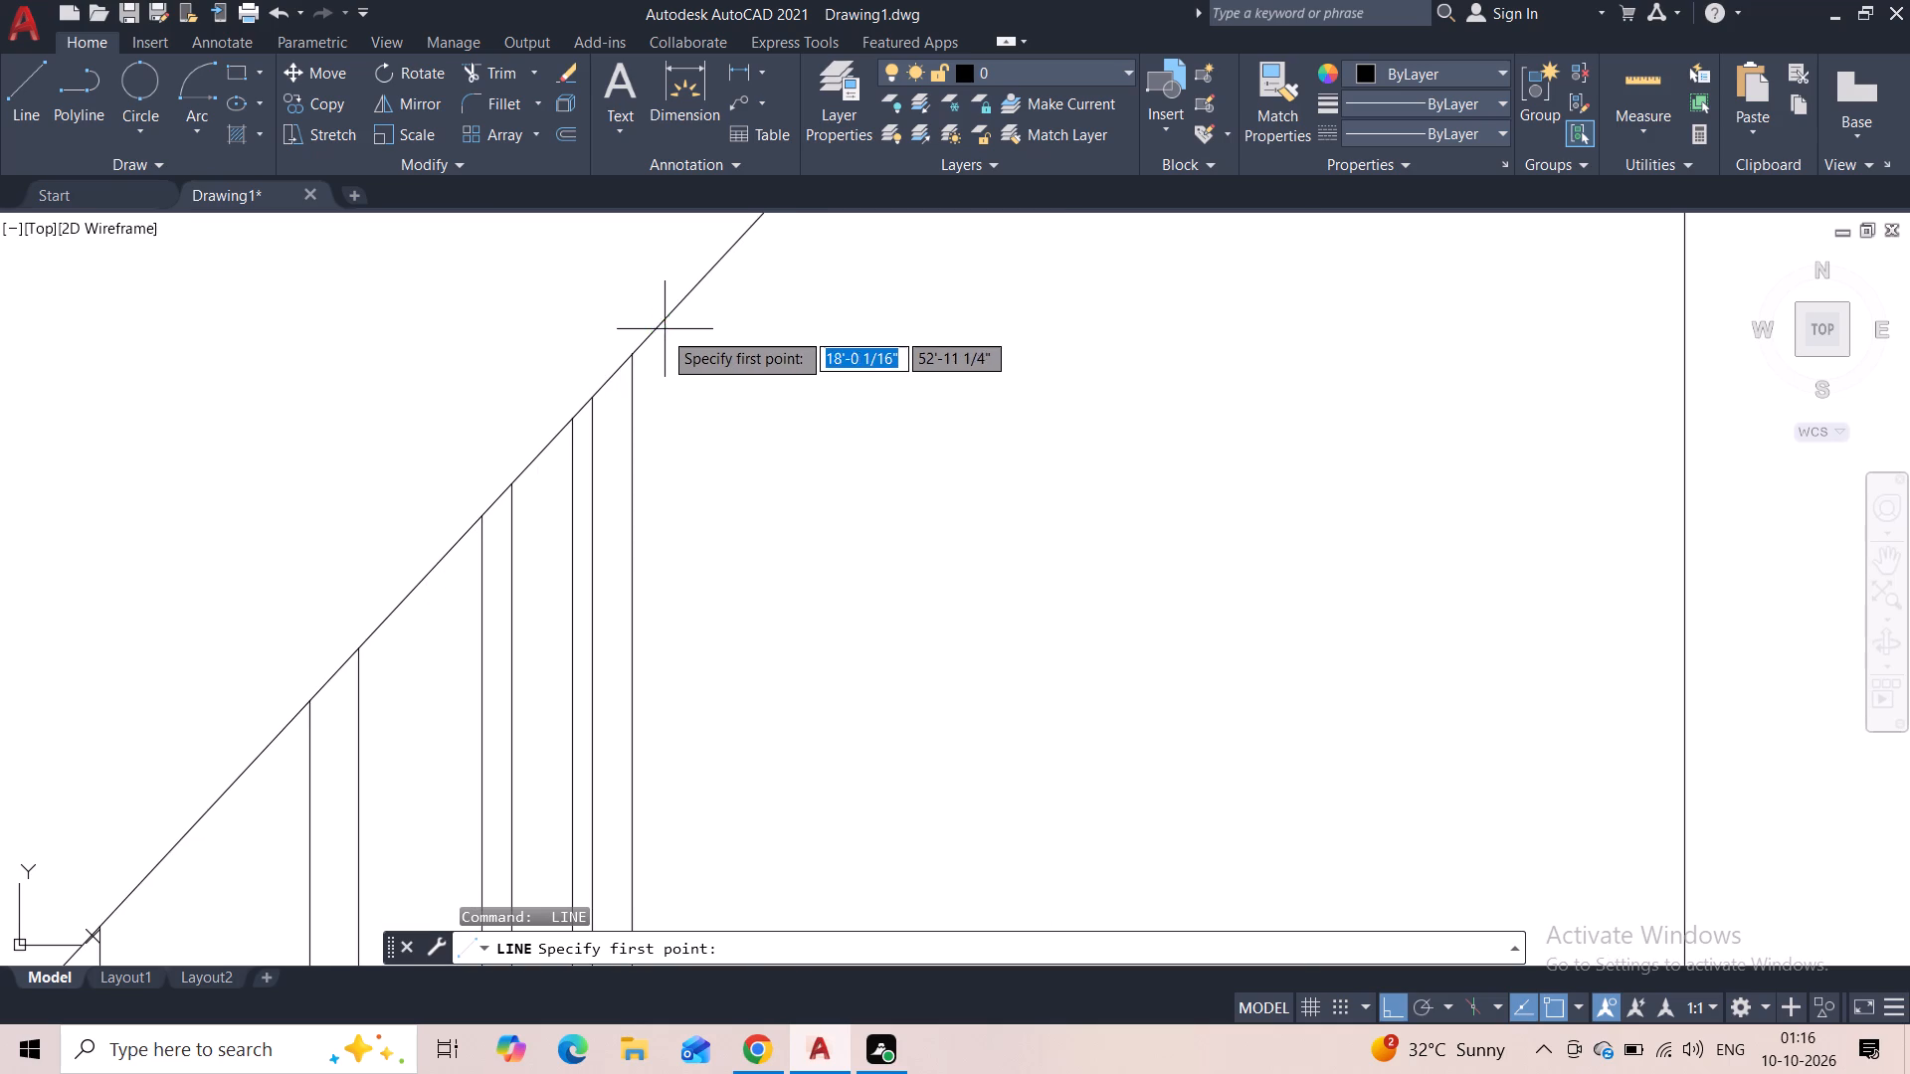
pyautogui.click(658, 331)
pyautogui.moveTo(675, 629); pyautogui.dragTo(684, 352, button='middle')
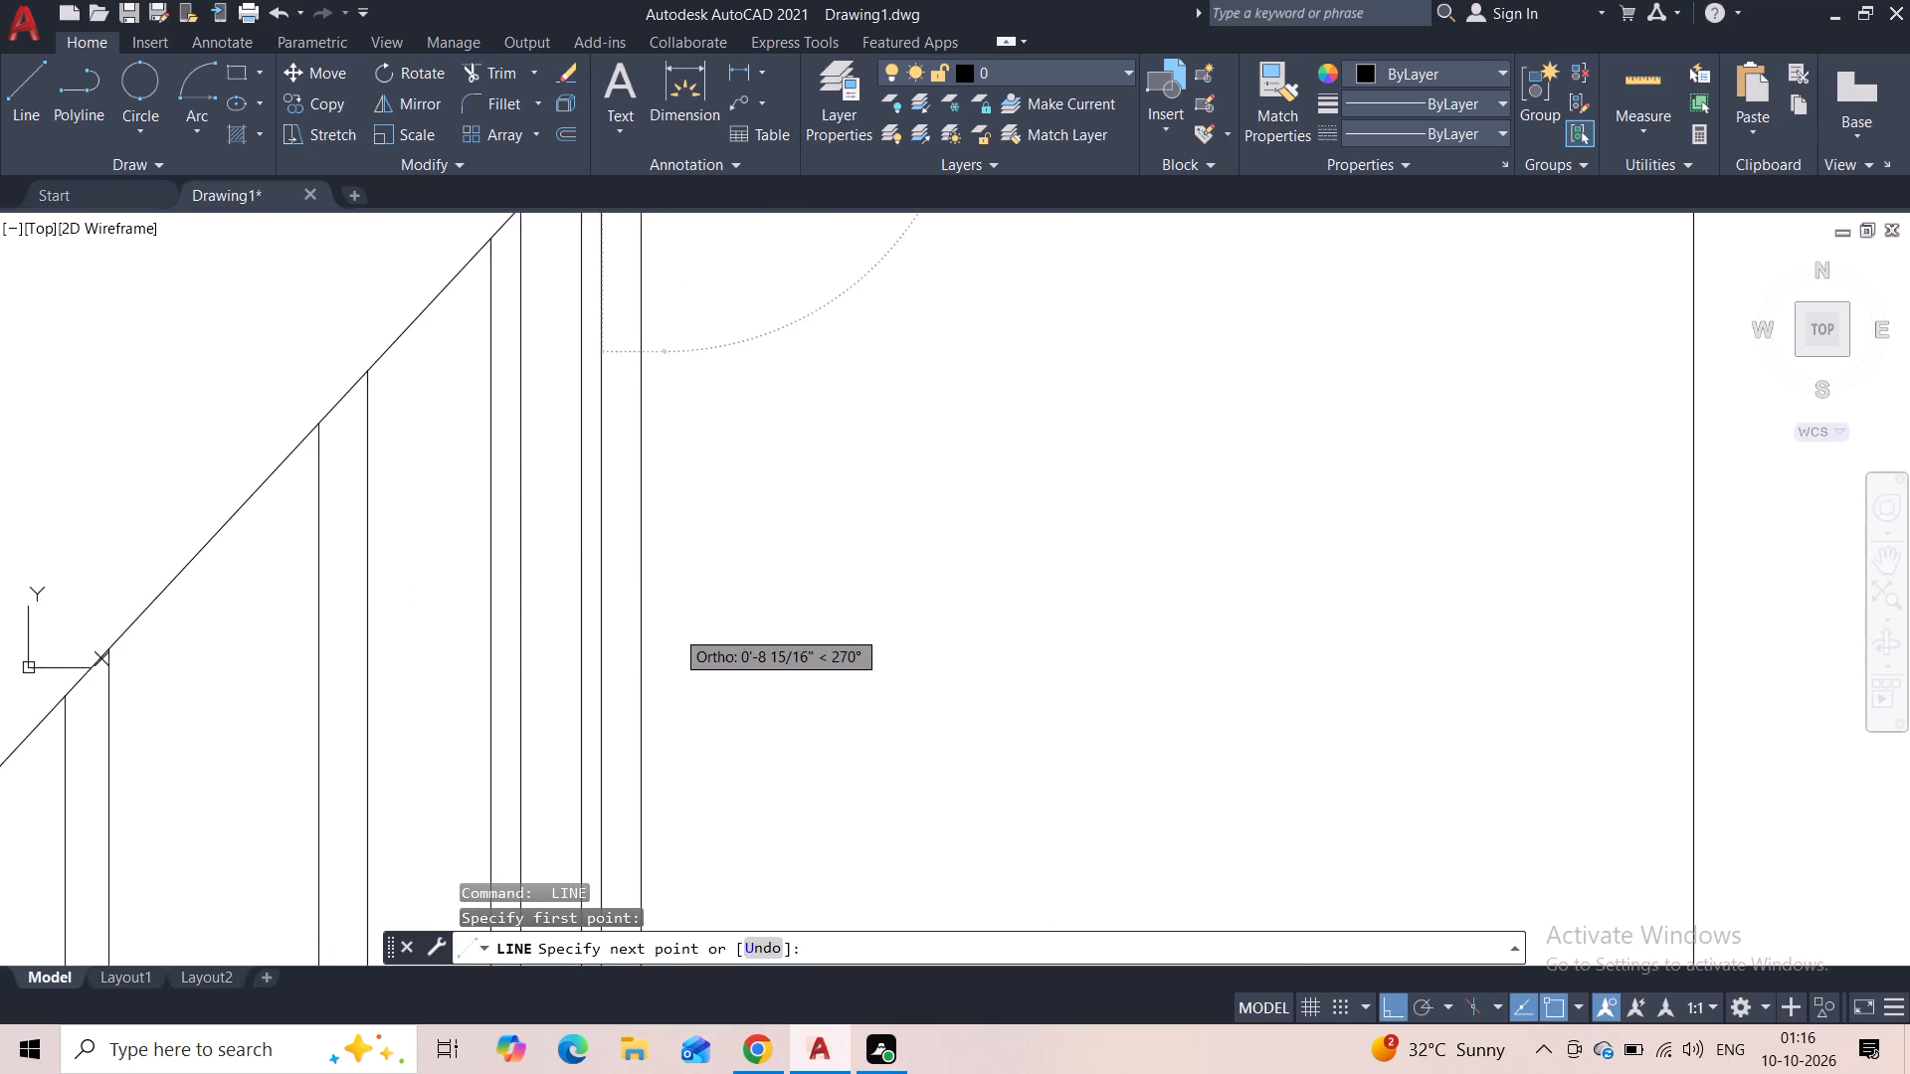
pyautogui.scroll(-2, 679, 412)
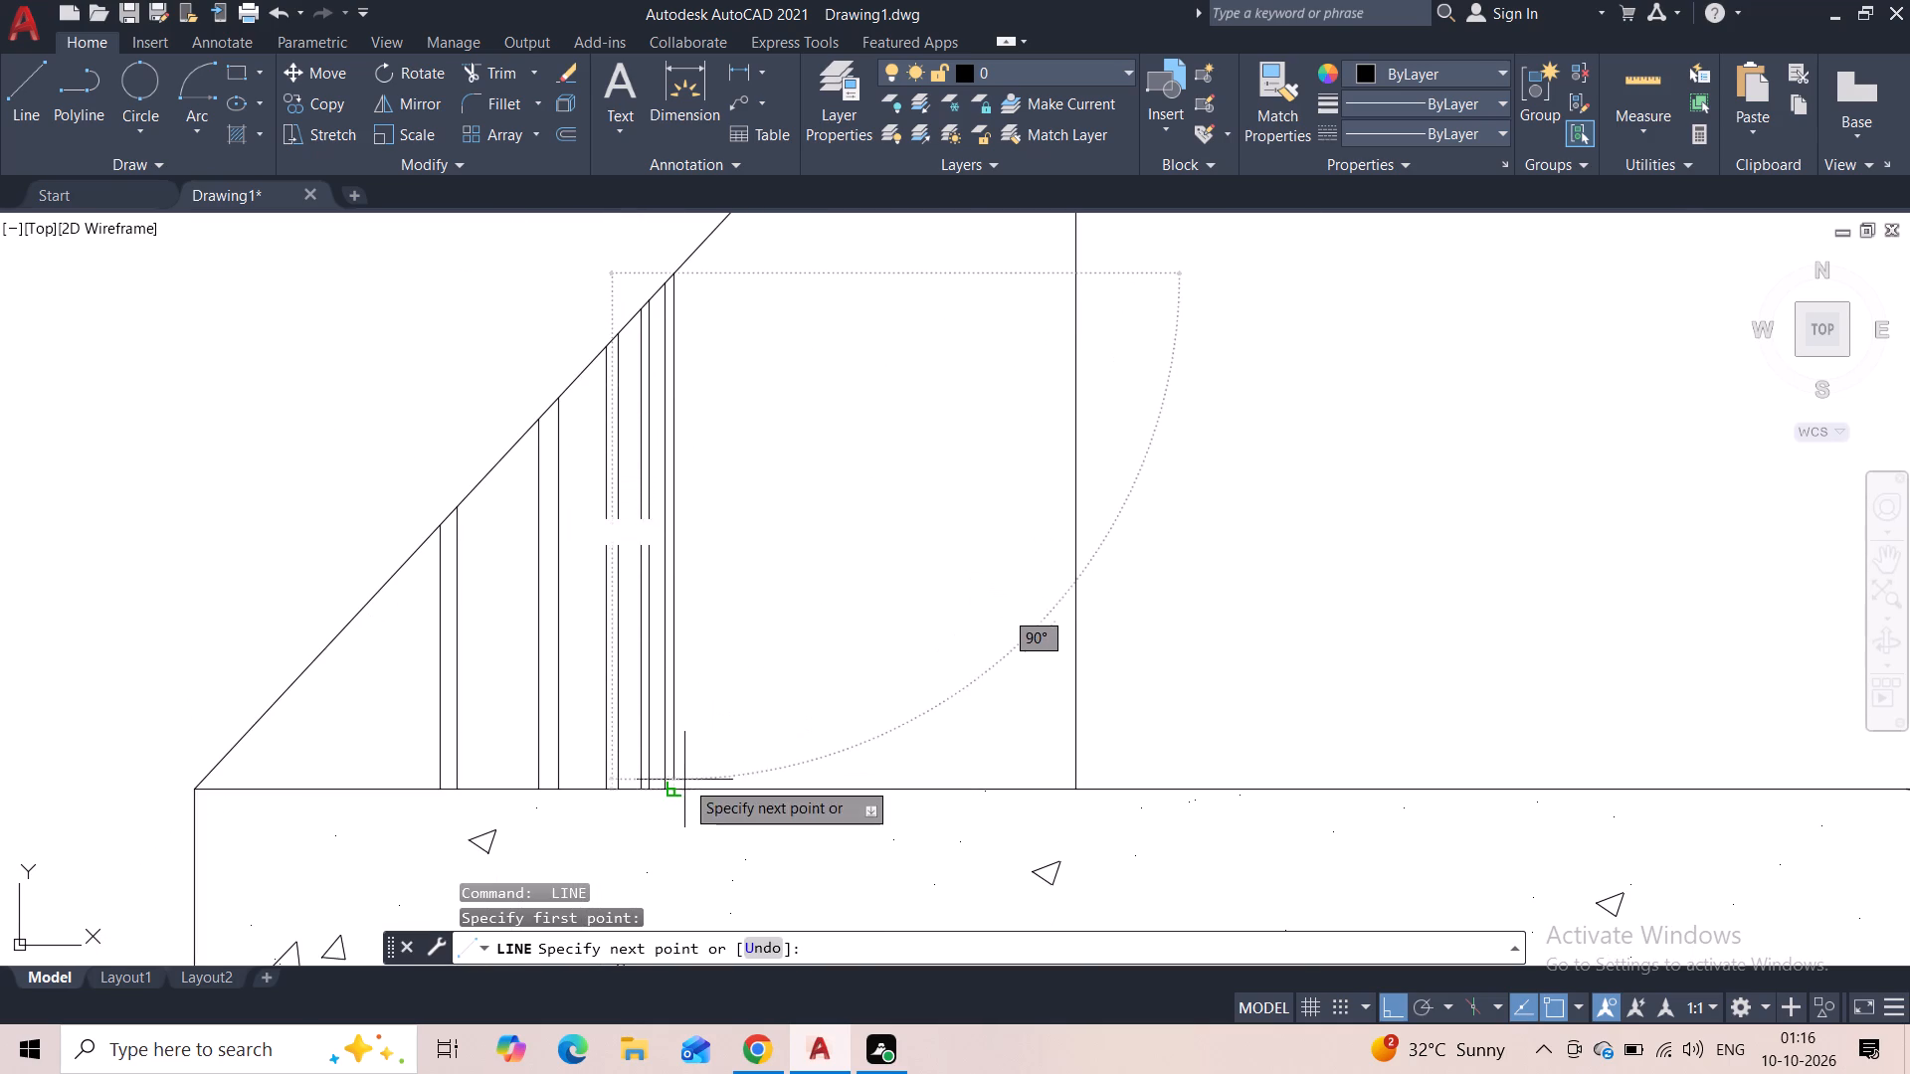
pyautogui.click(684, 783)
pyautogui.press('Escape')
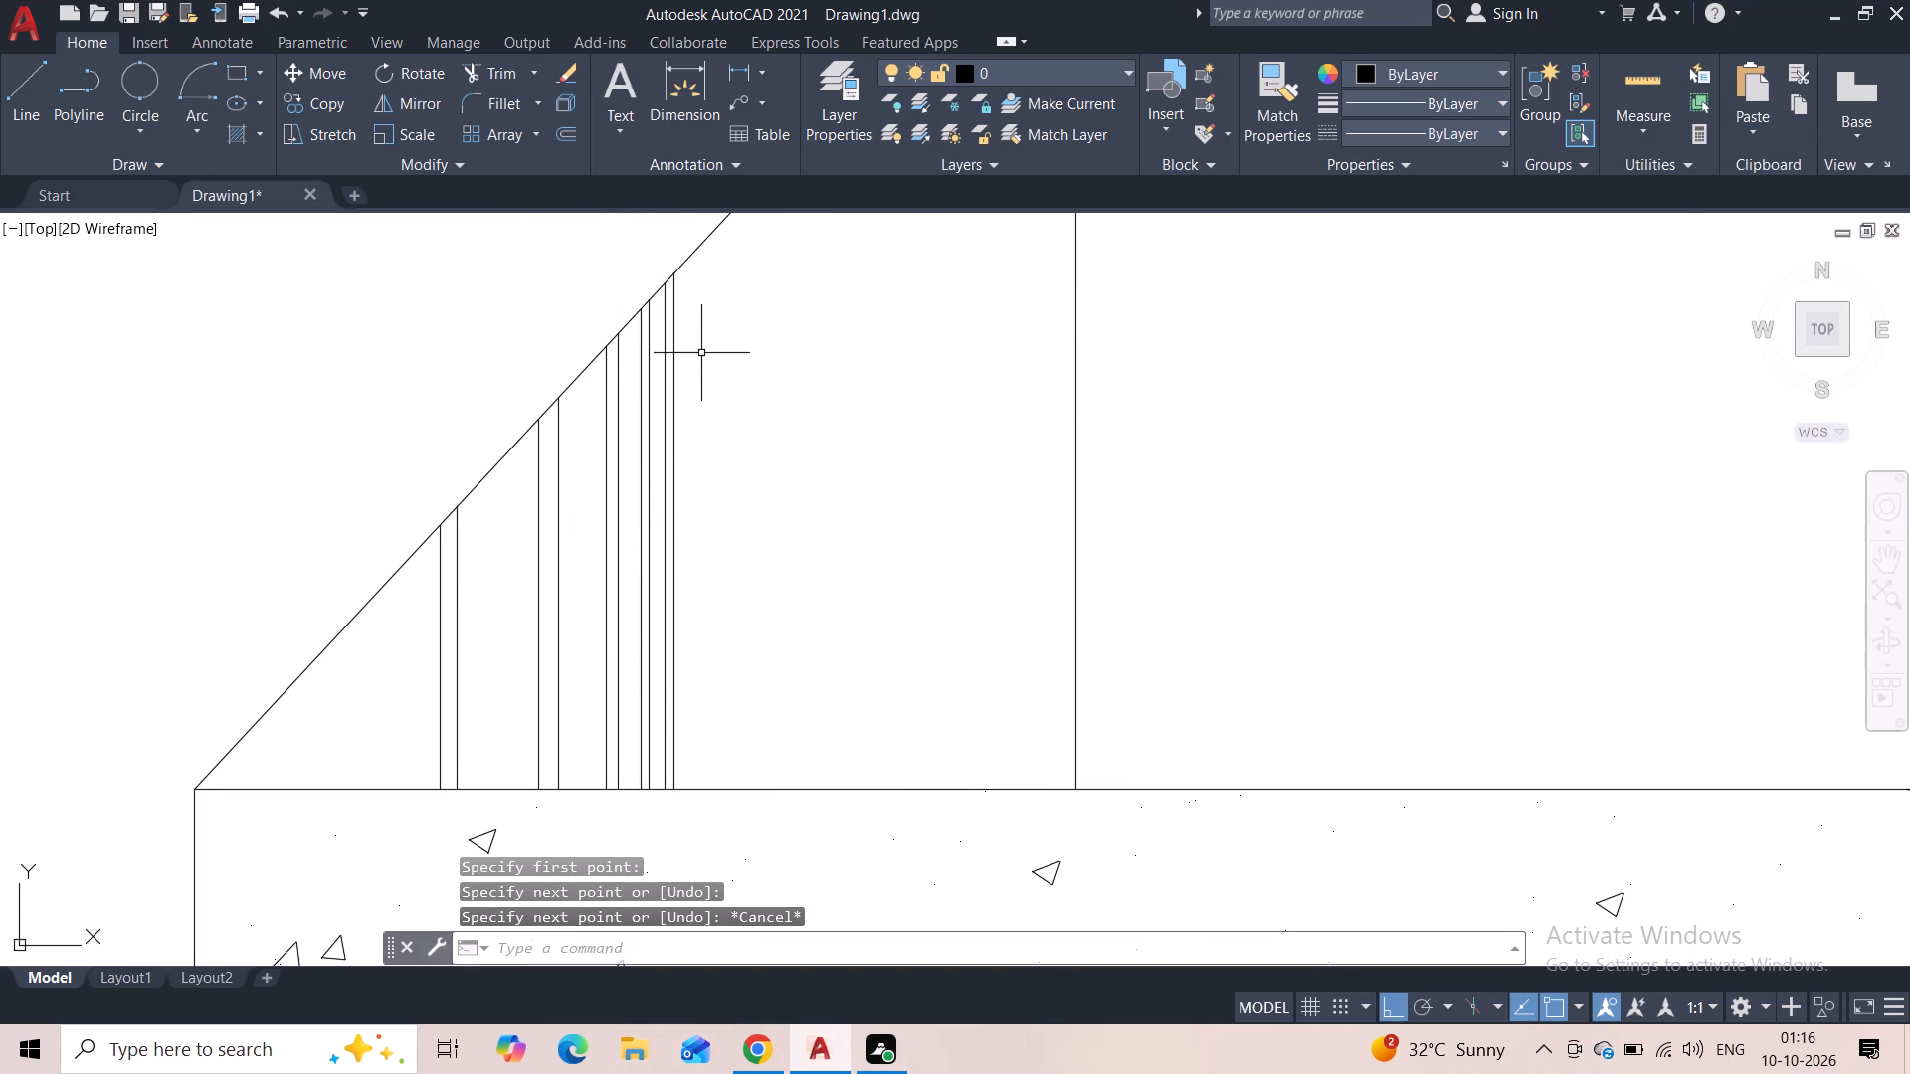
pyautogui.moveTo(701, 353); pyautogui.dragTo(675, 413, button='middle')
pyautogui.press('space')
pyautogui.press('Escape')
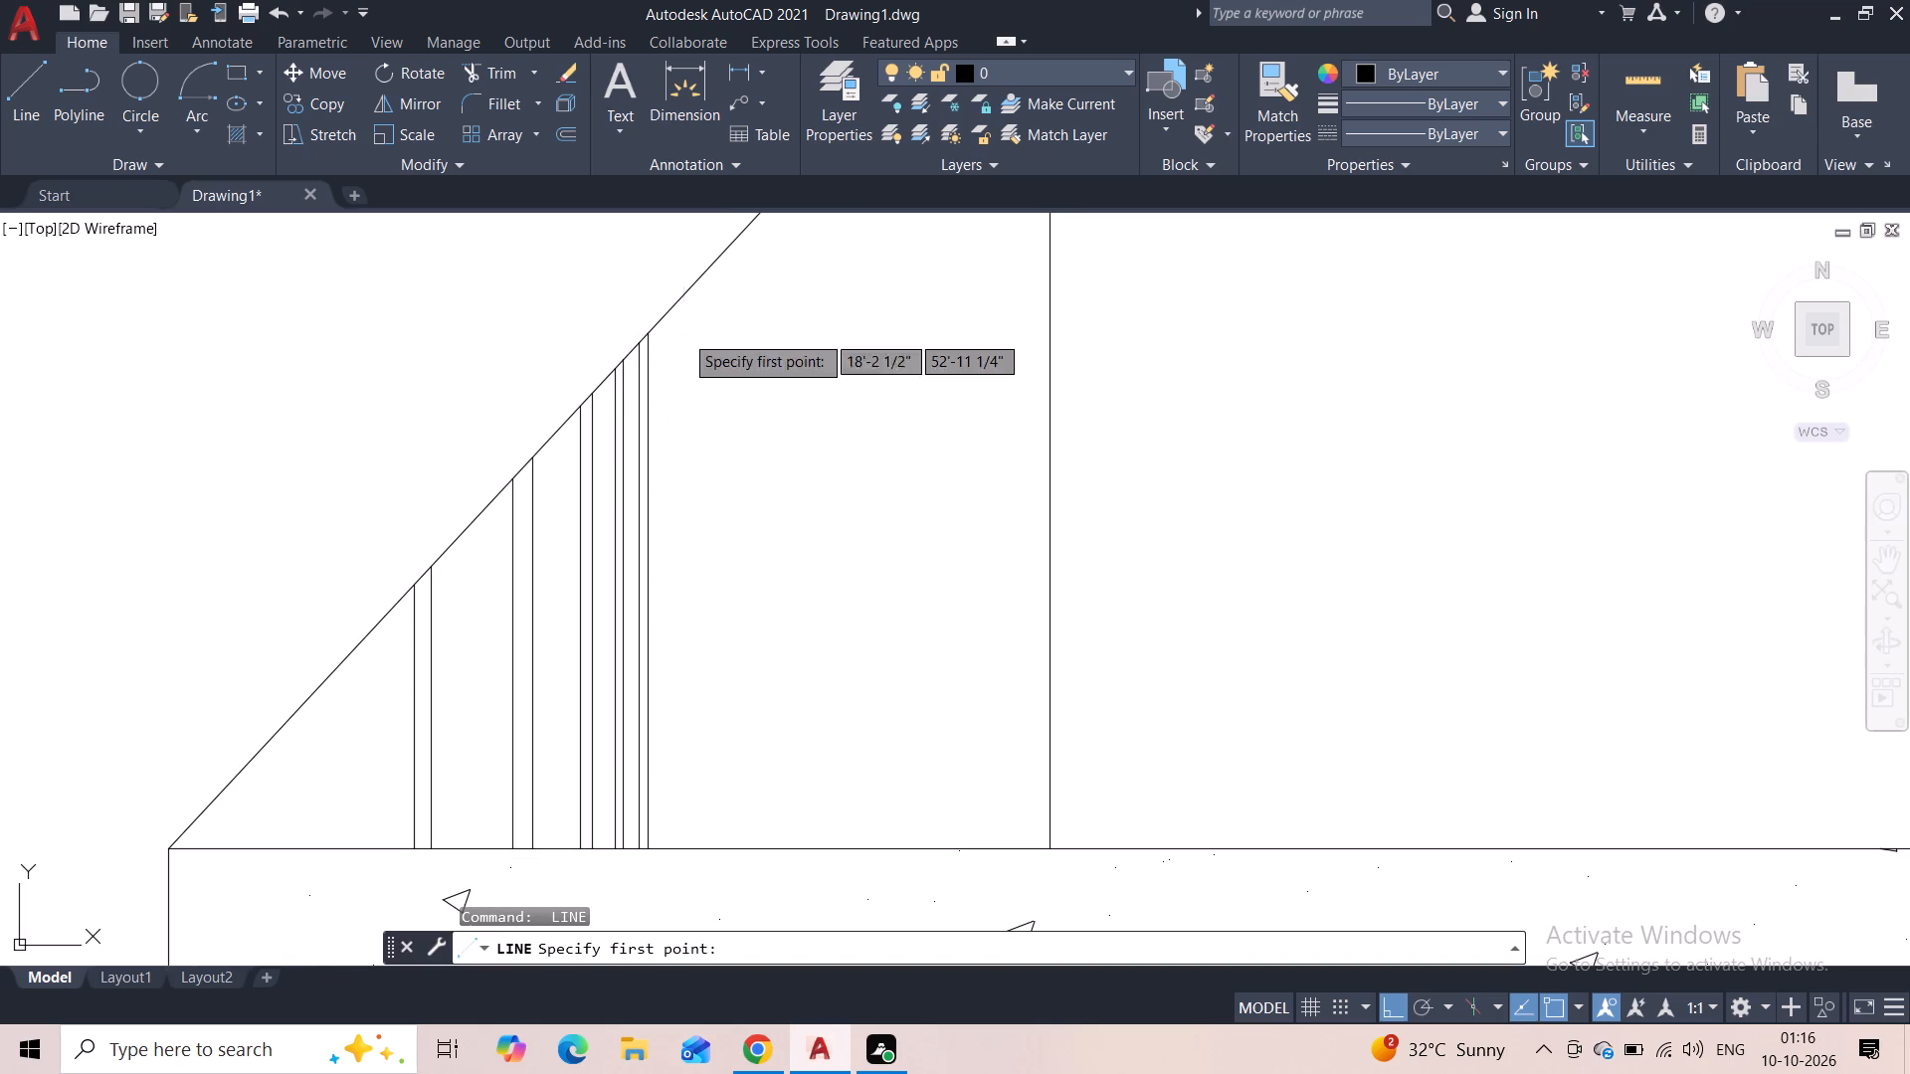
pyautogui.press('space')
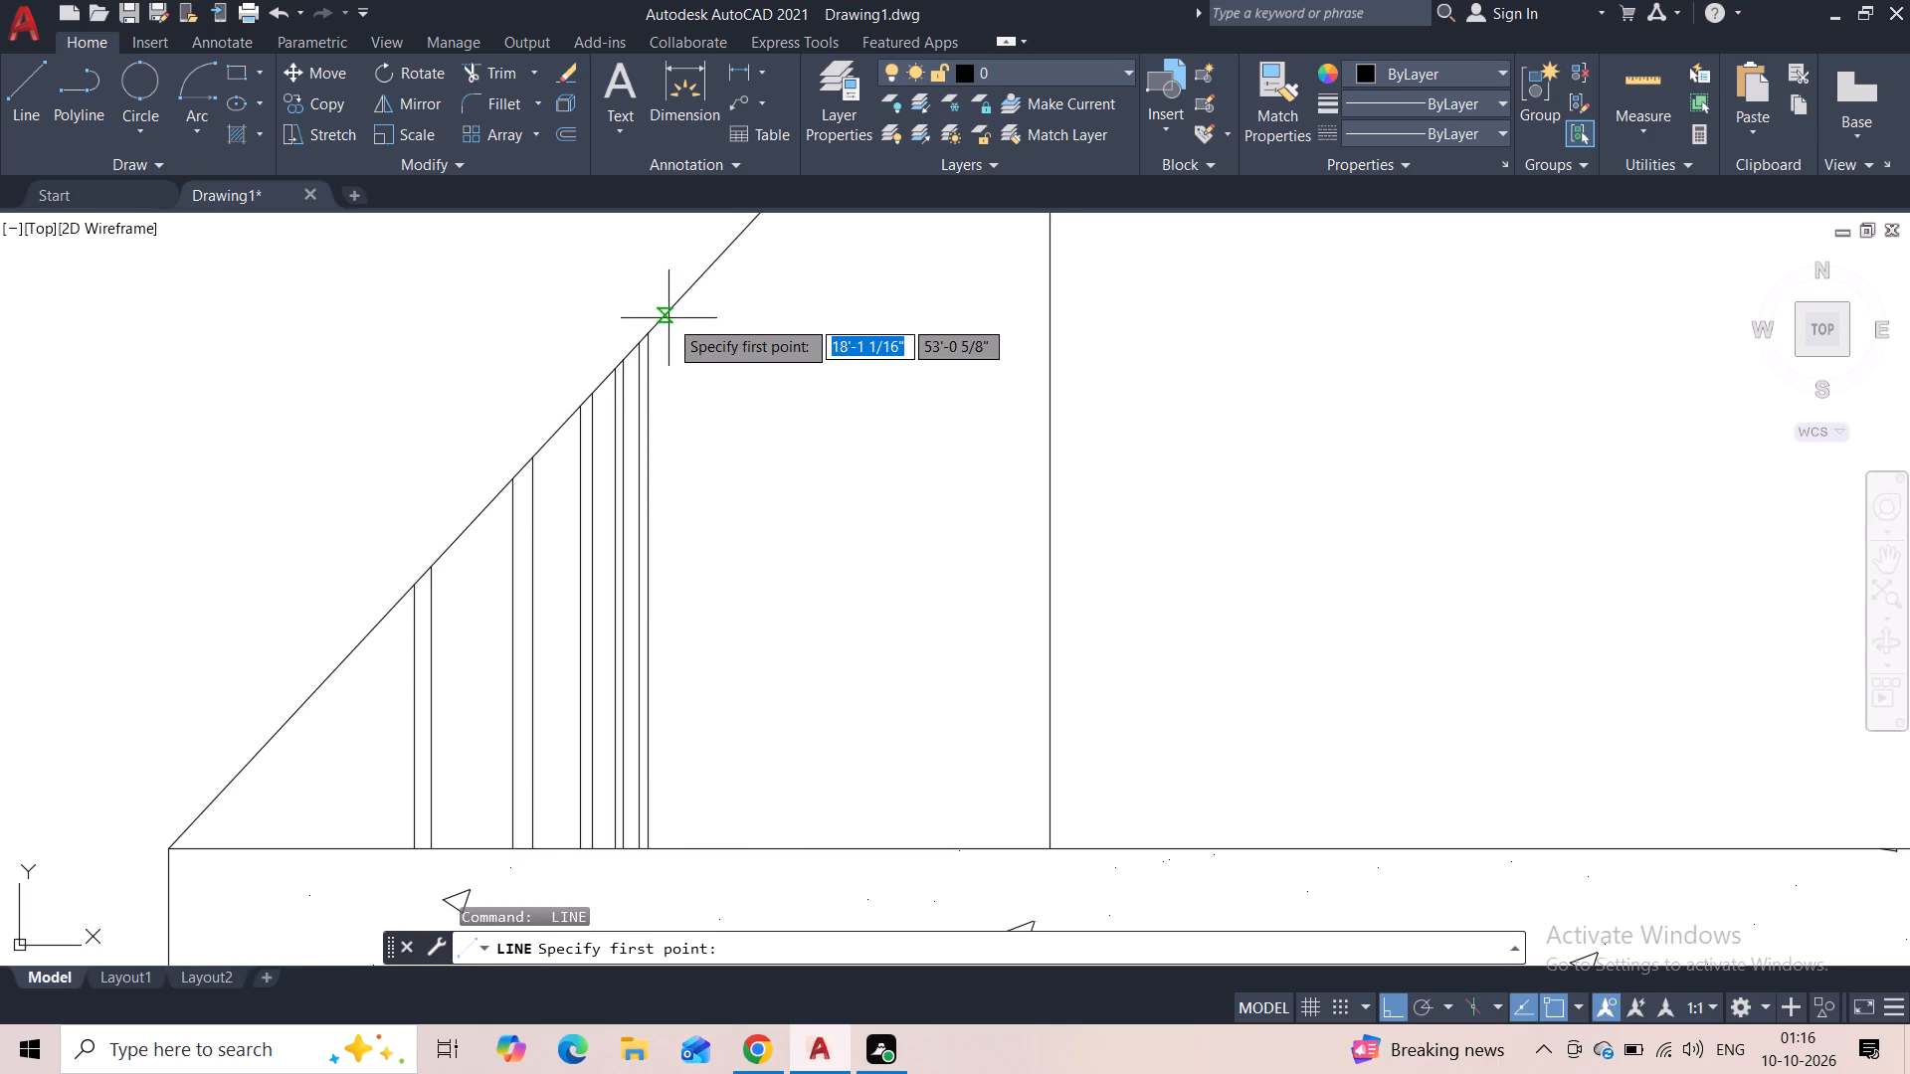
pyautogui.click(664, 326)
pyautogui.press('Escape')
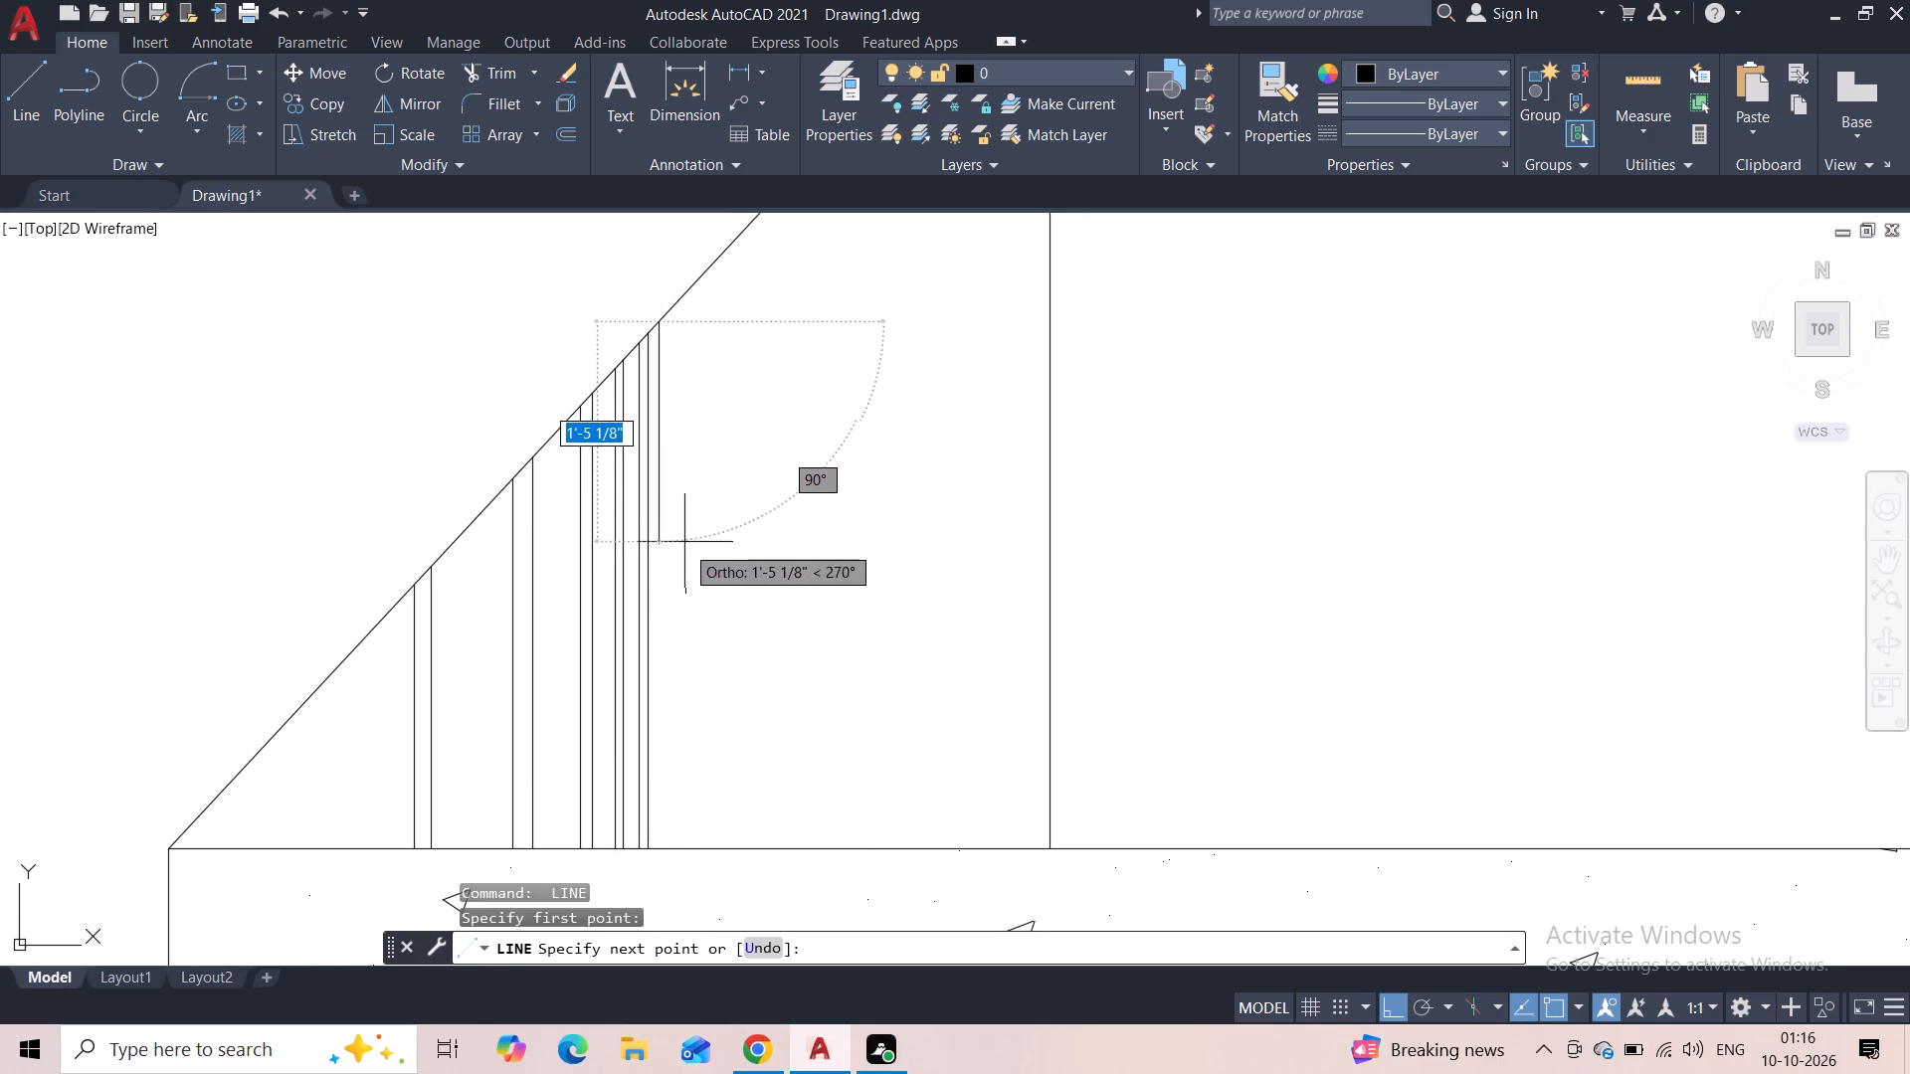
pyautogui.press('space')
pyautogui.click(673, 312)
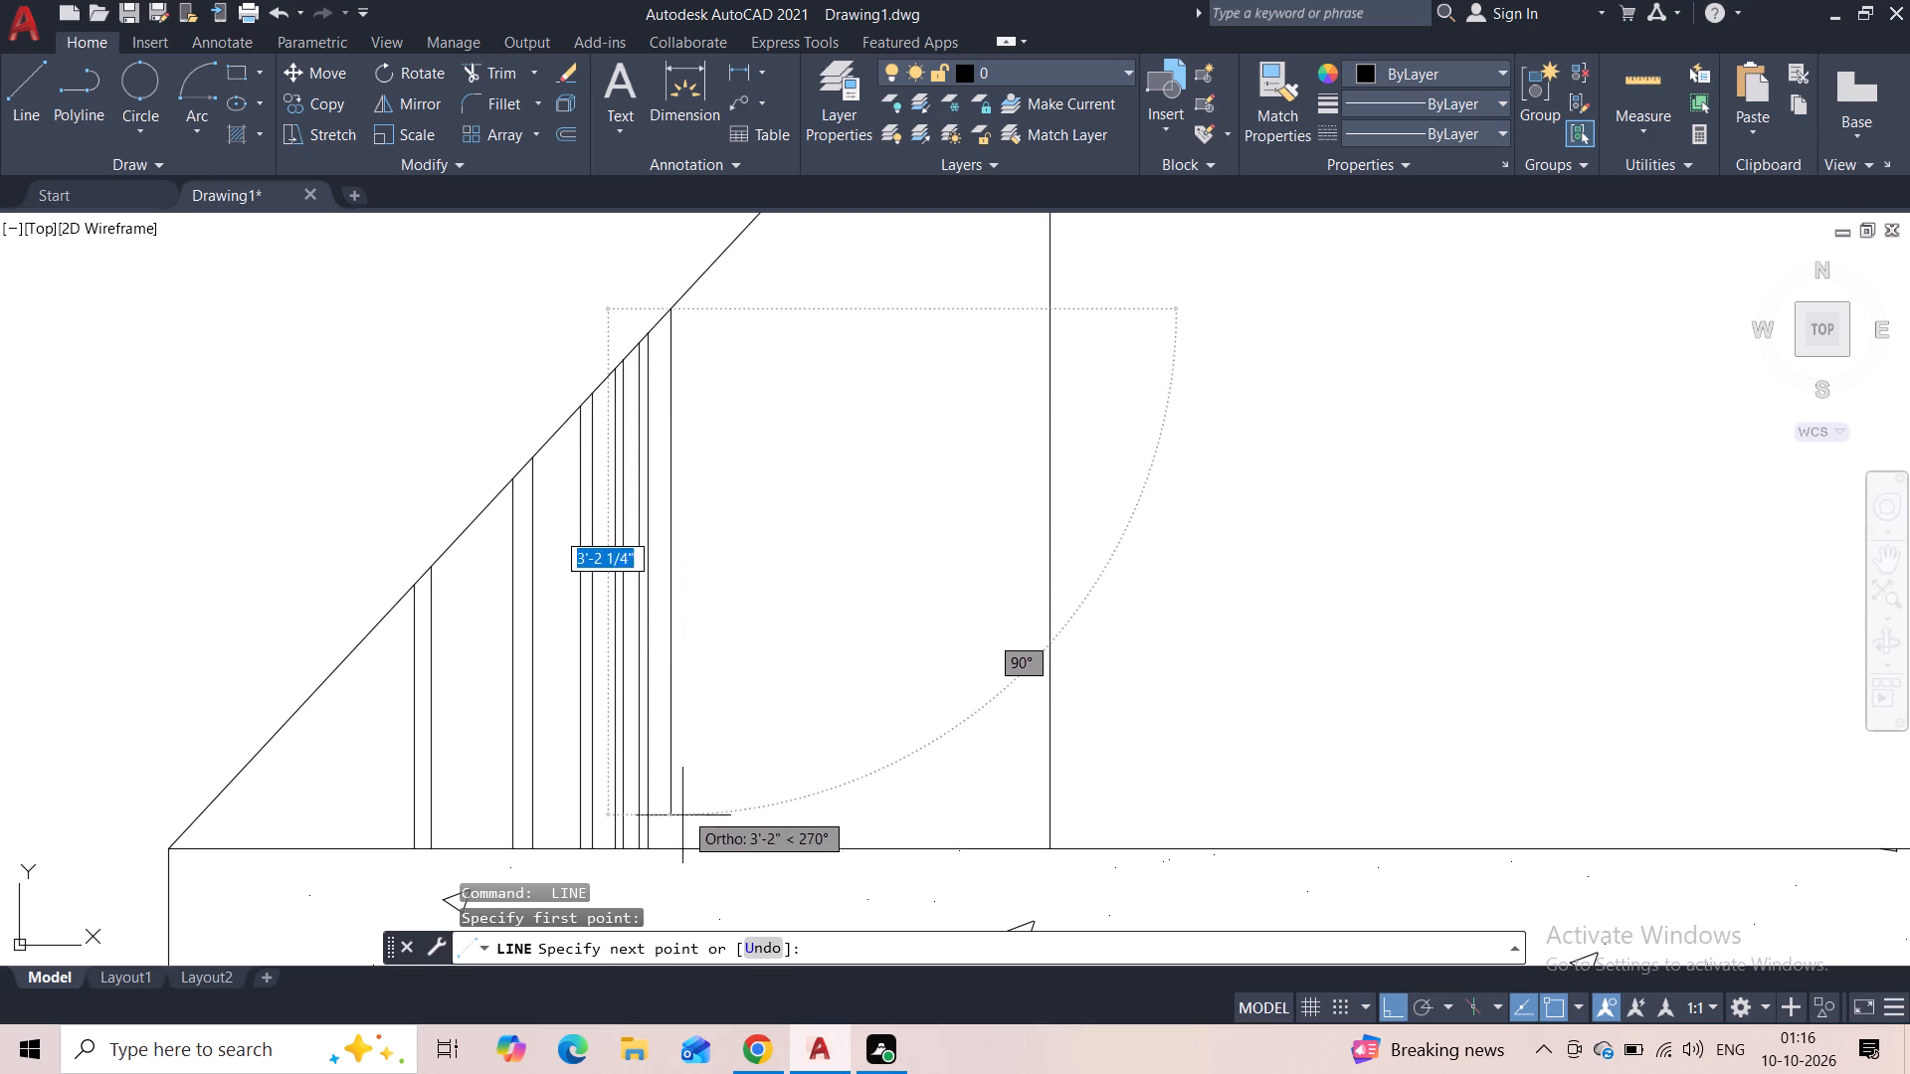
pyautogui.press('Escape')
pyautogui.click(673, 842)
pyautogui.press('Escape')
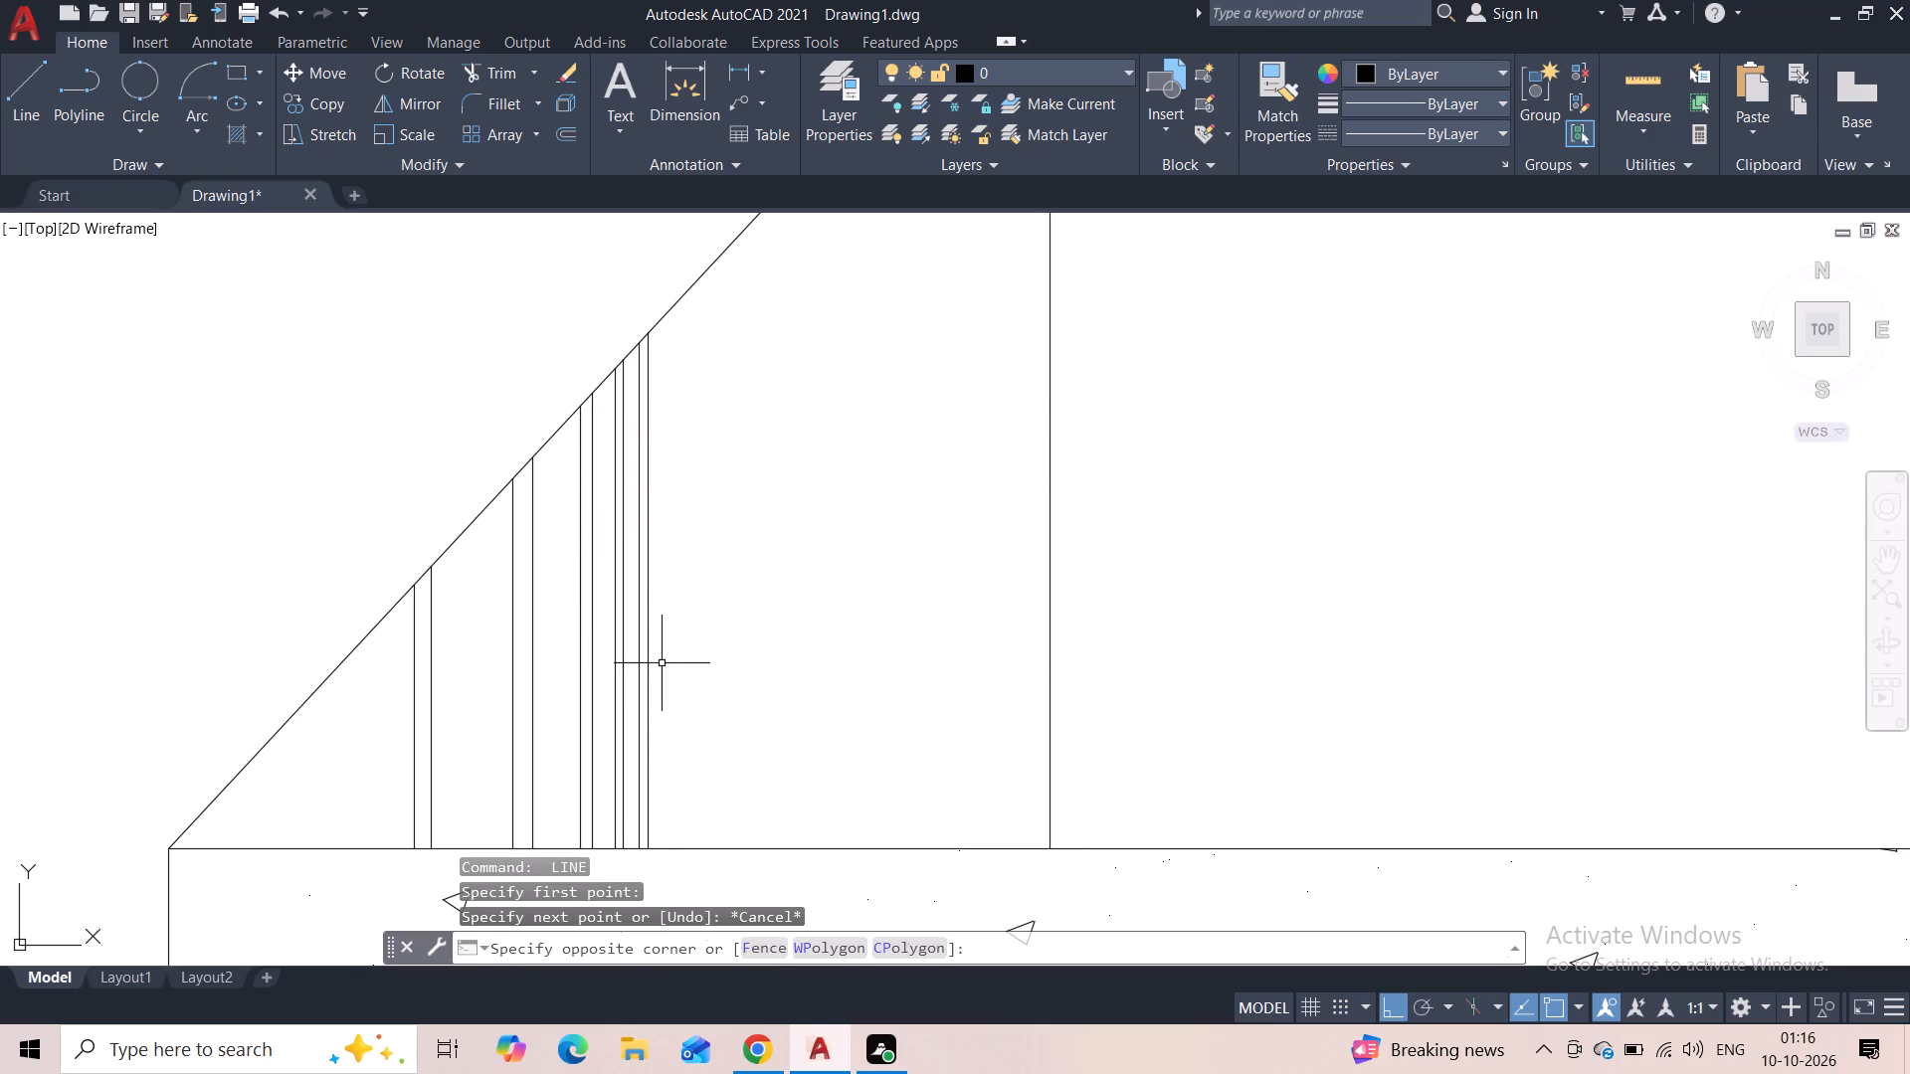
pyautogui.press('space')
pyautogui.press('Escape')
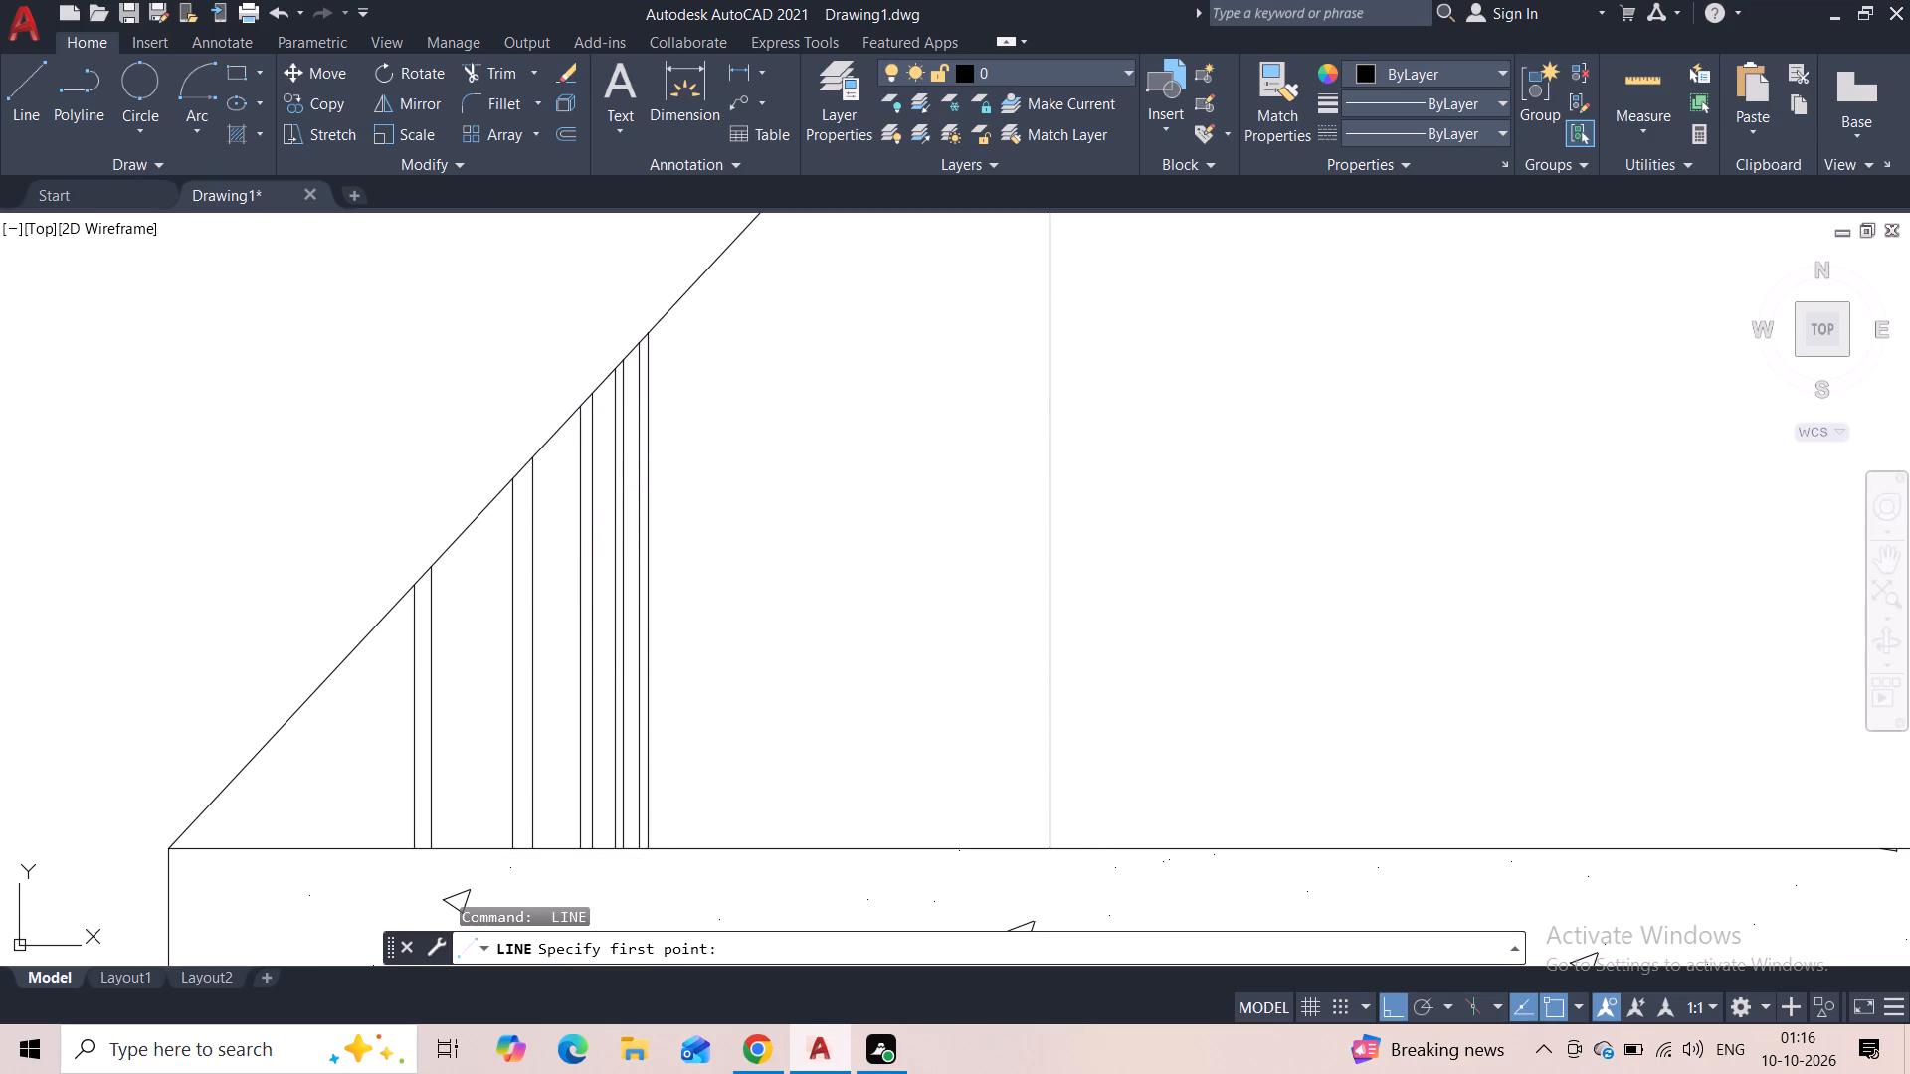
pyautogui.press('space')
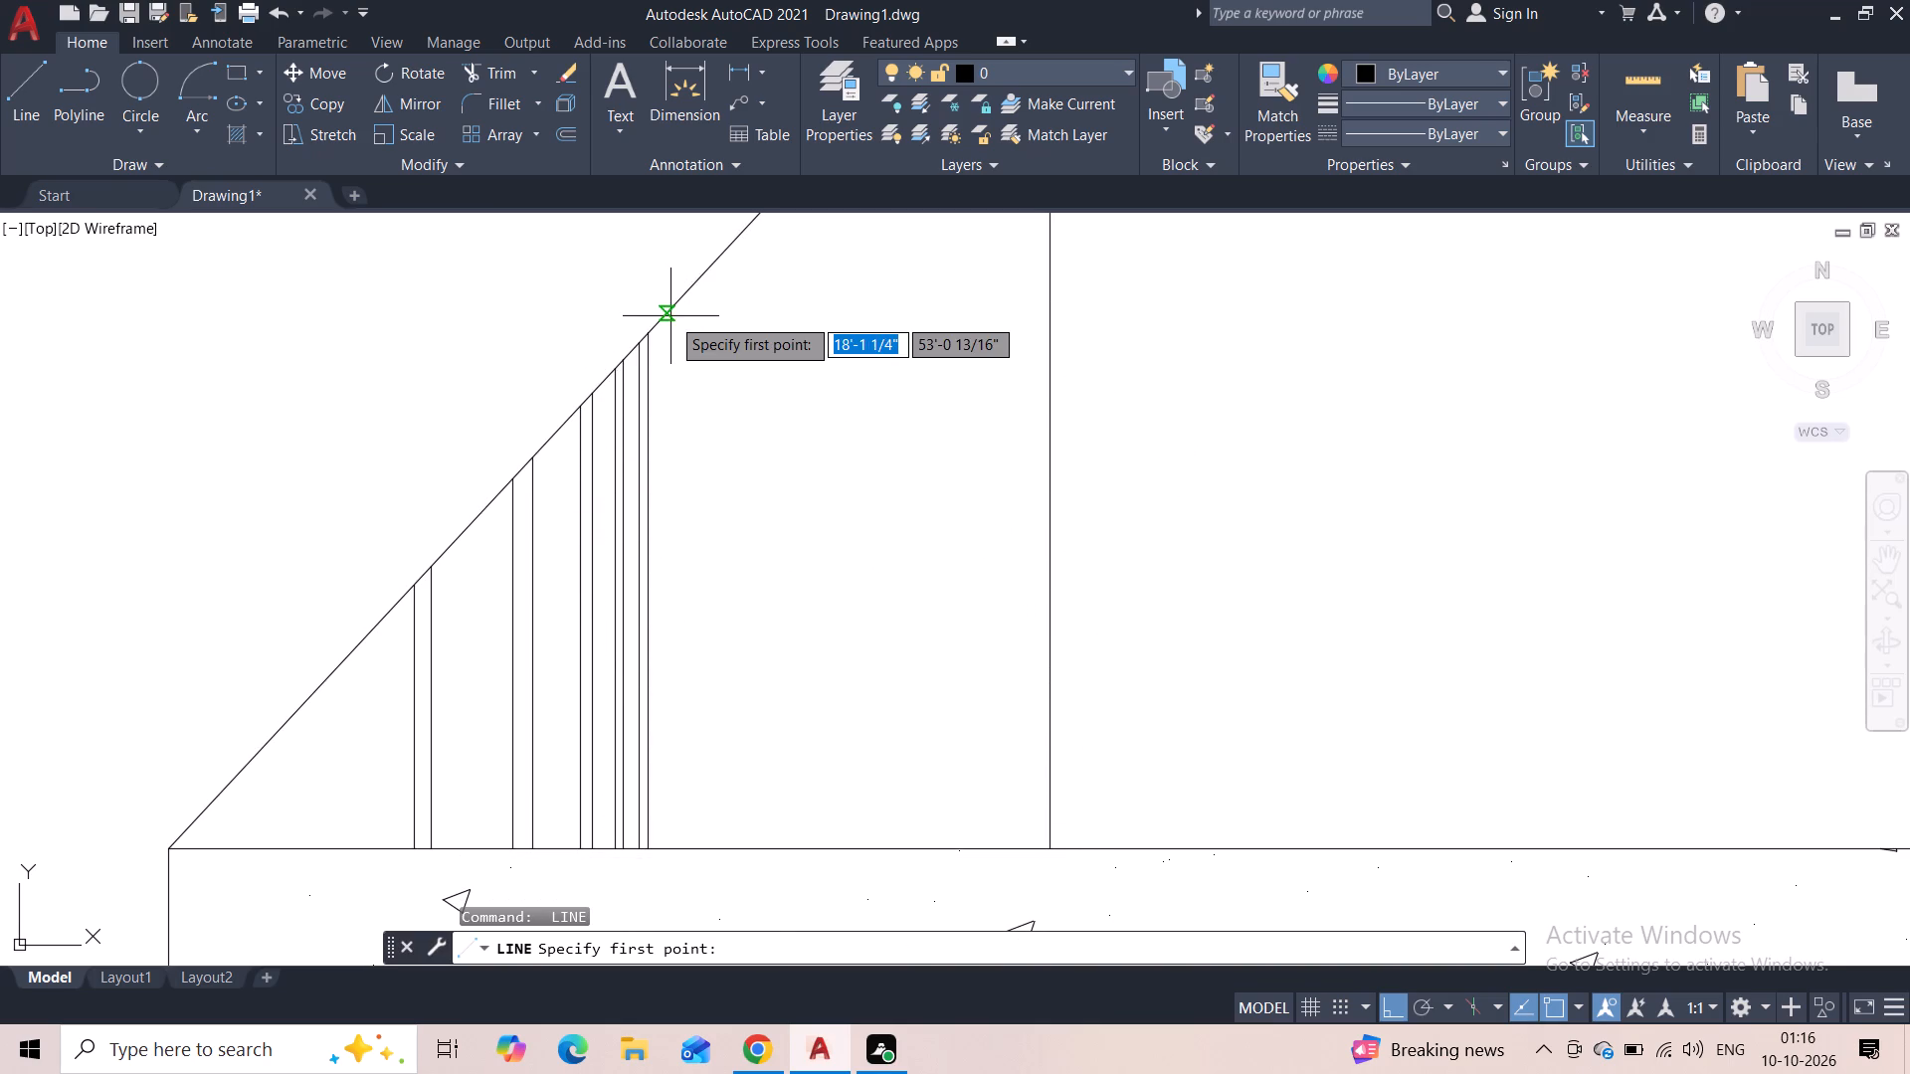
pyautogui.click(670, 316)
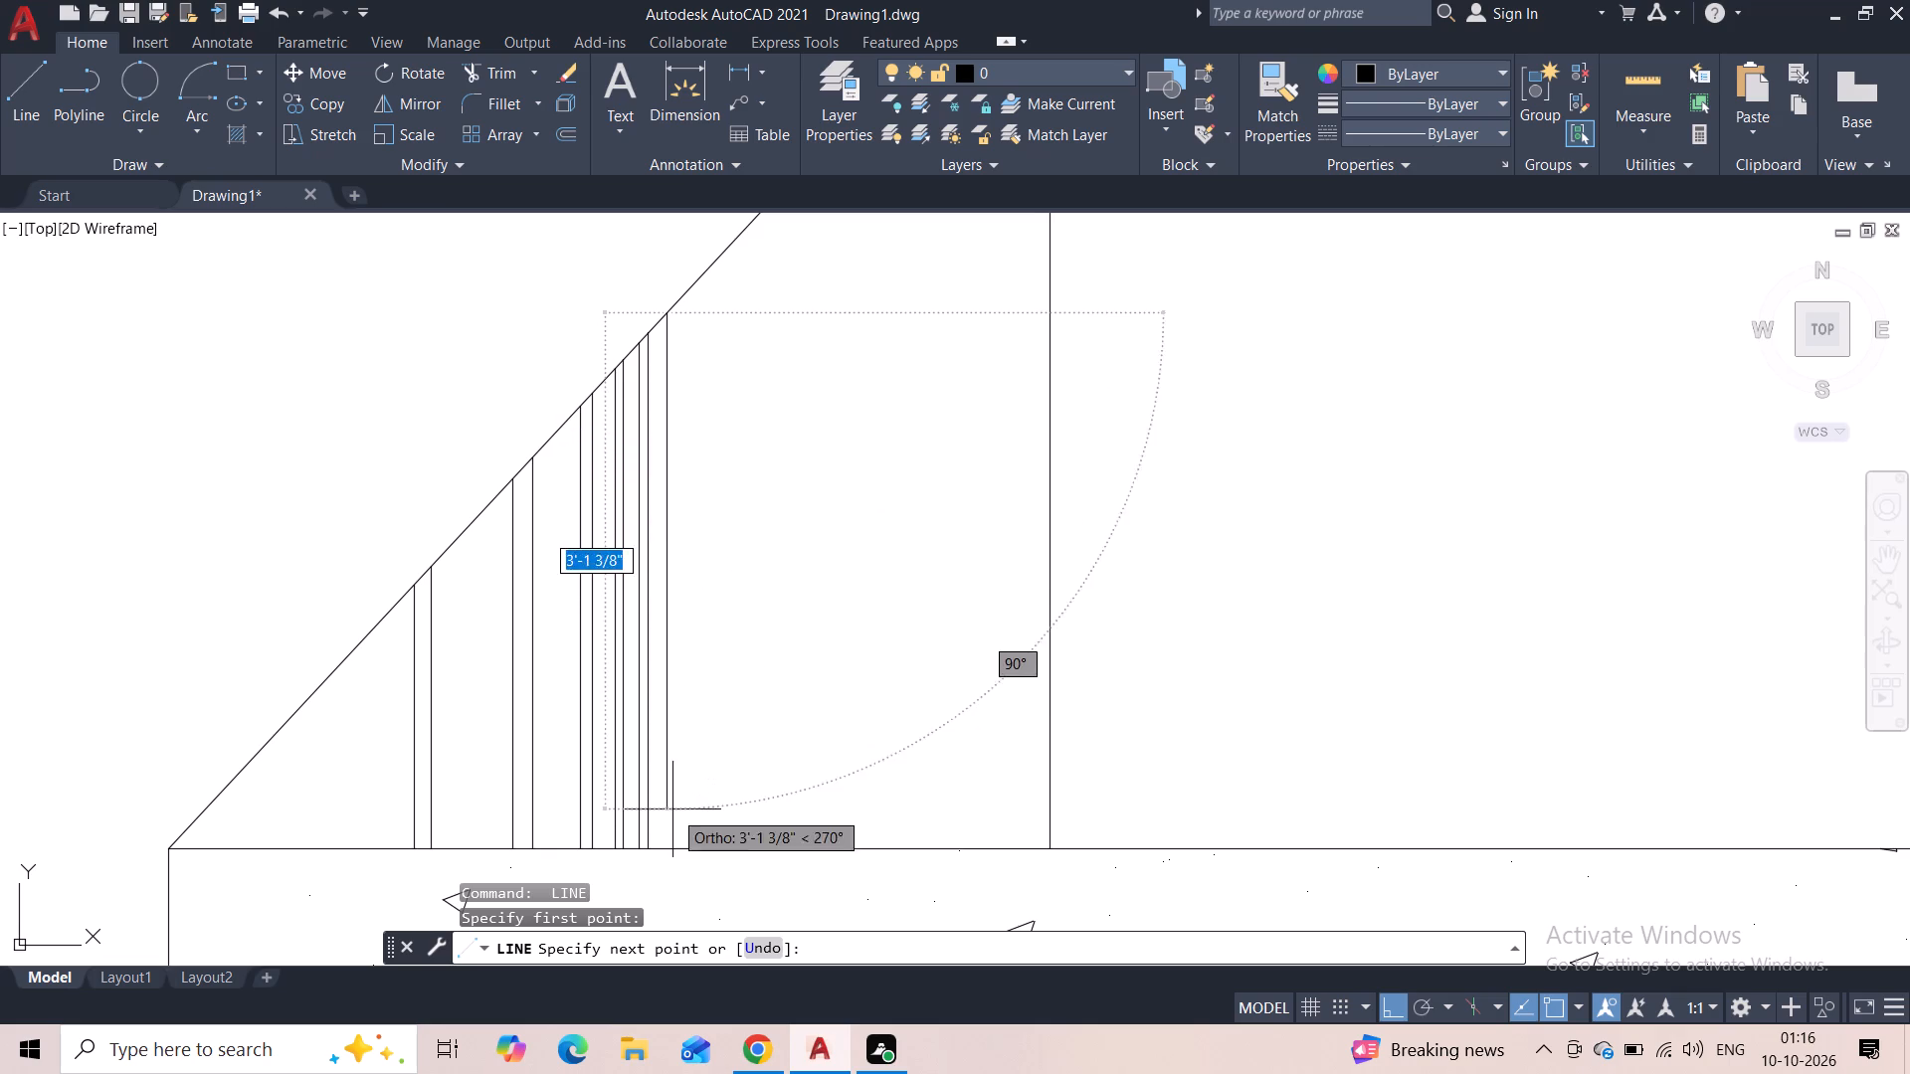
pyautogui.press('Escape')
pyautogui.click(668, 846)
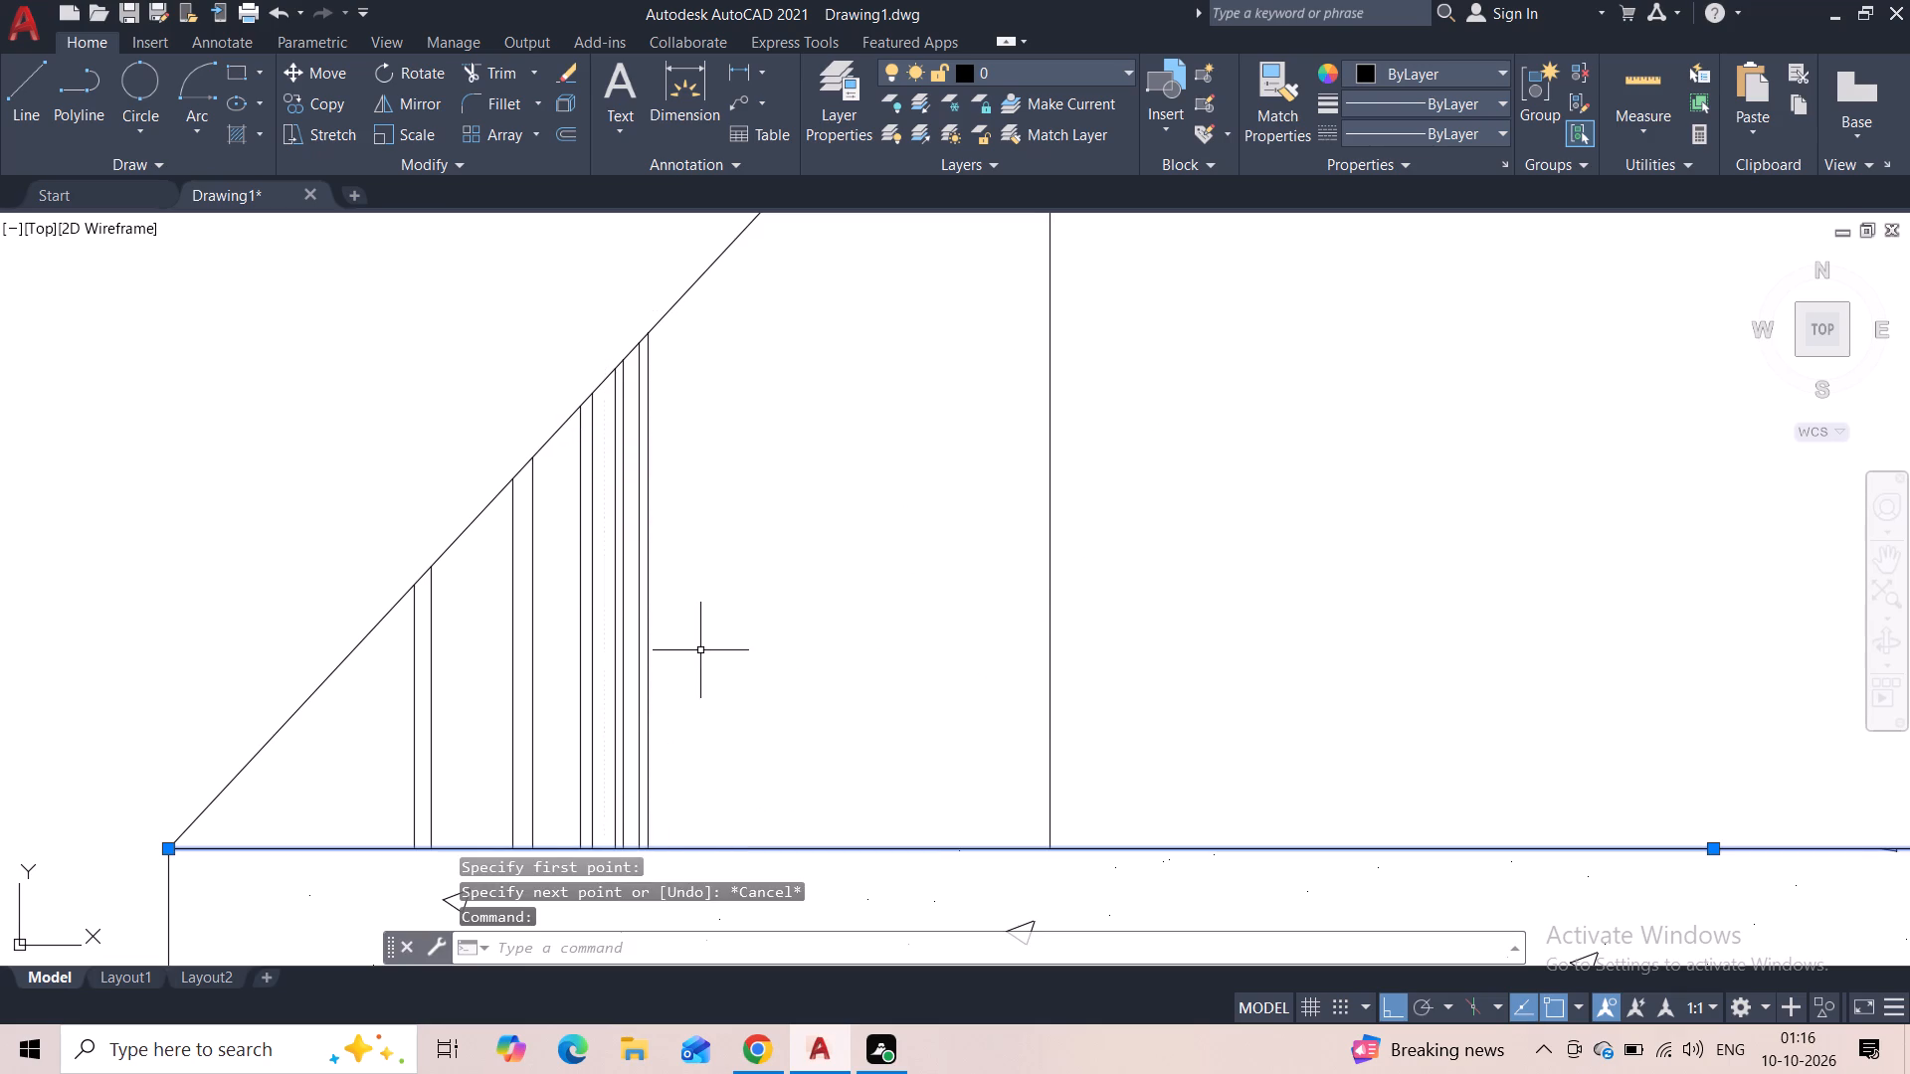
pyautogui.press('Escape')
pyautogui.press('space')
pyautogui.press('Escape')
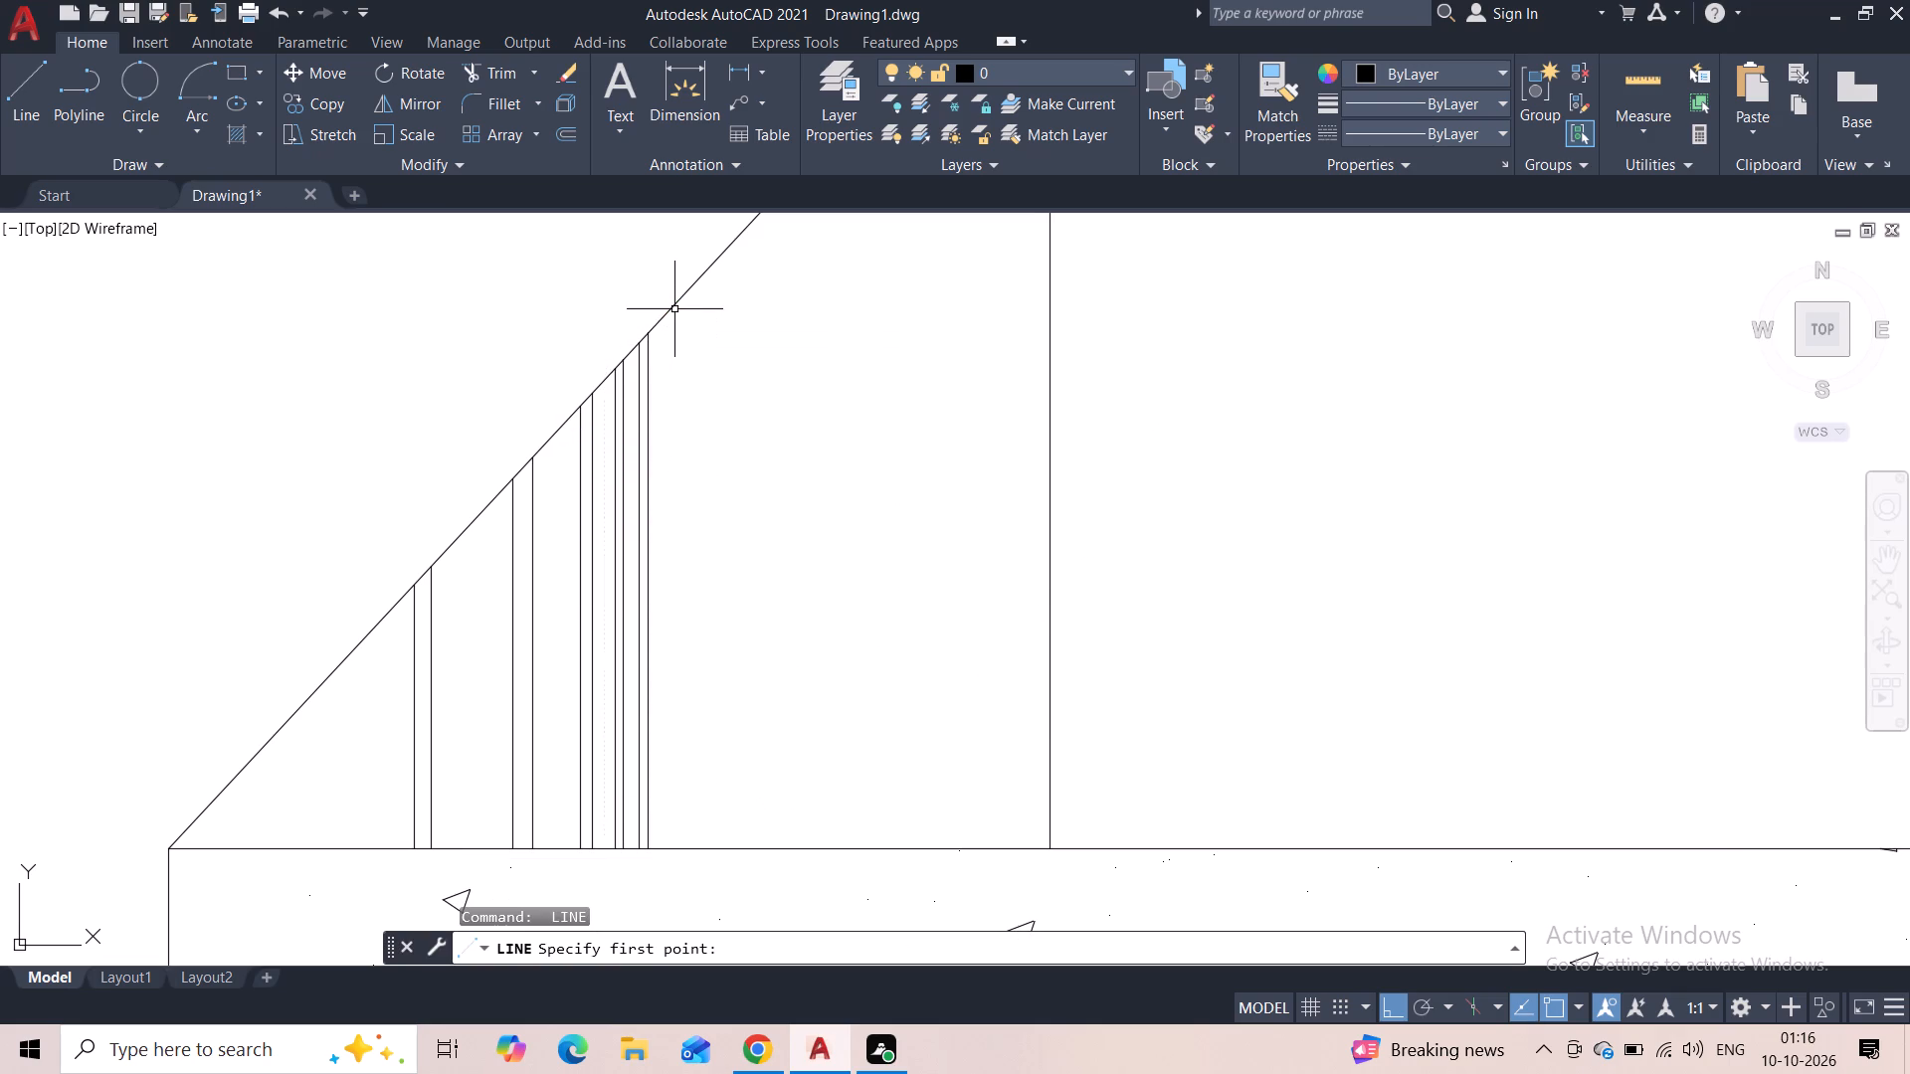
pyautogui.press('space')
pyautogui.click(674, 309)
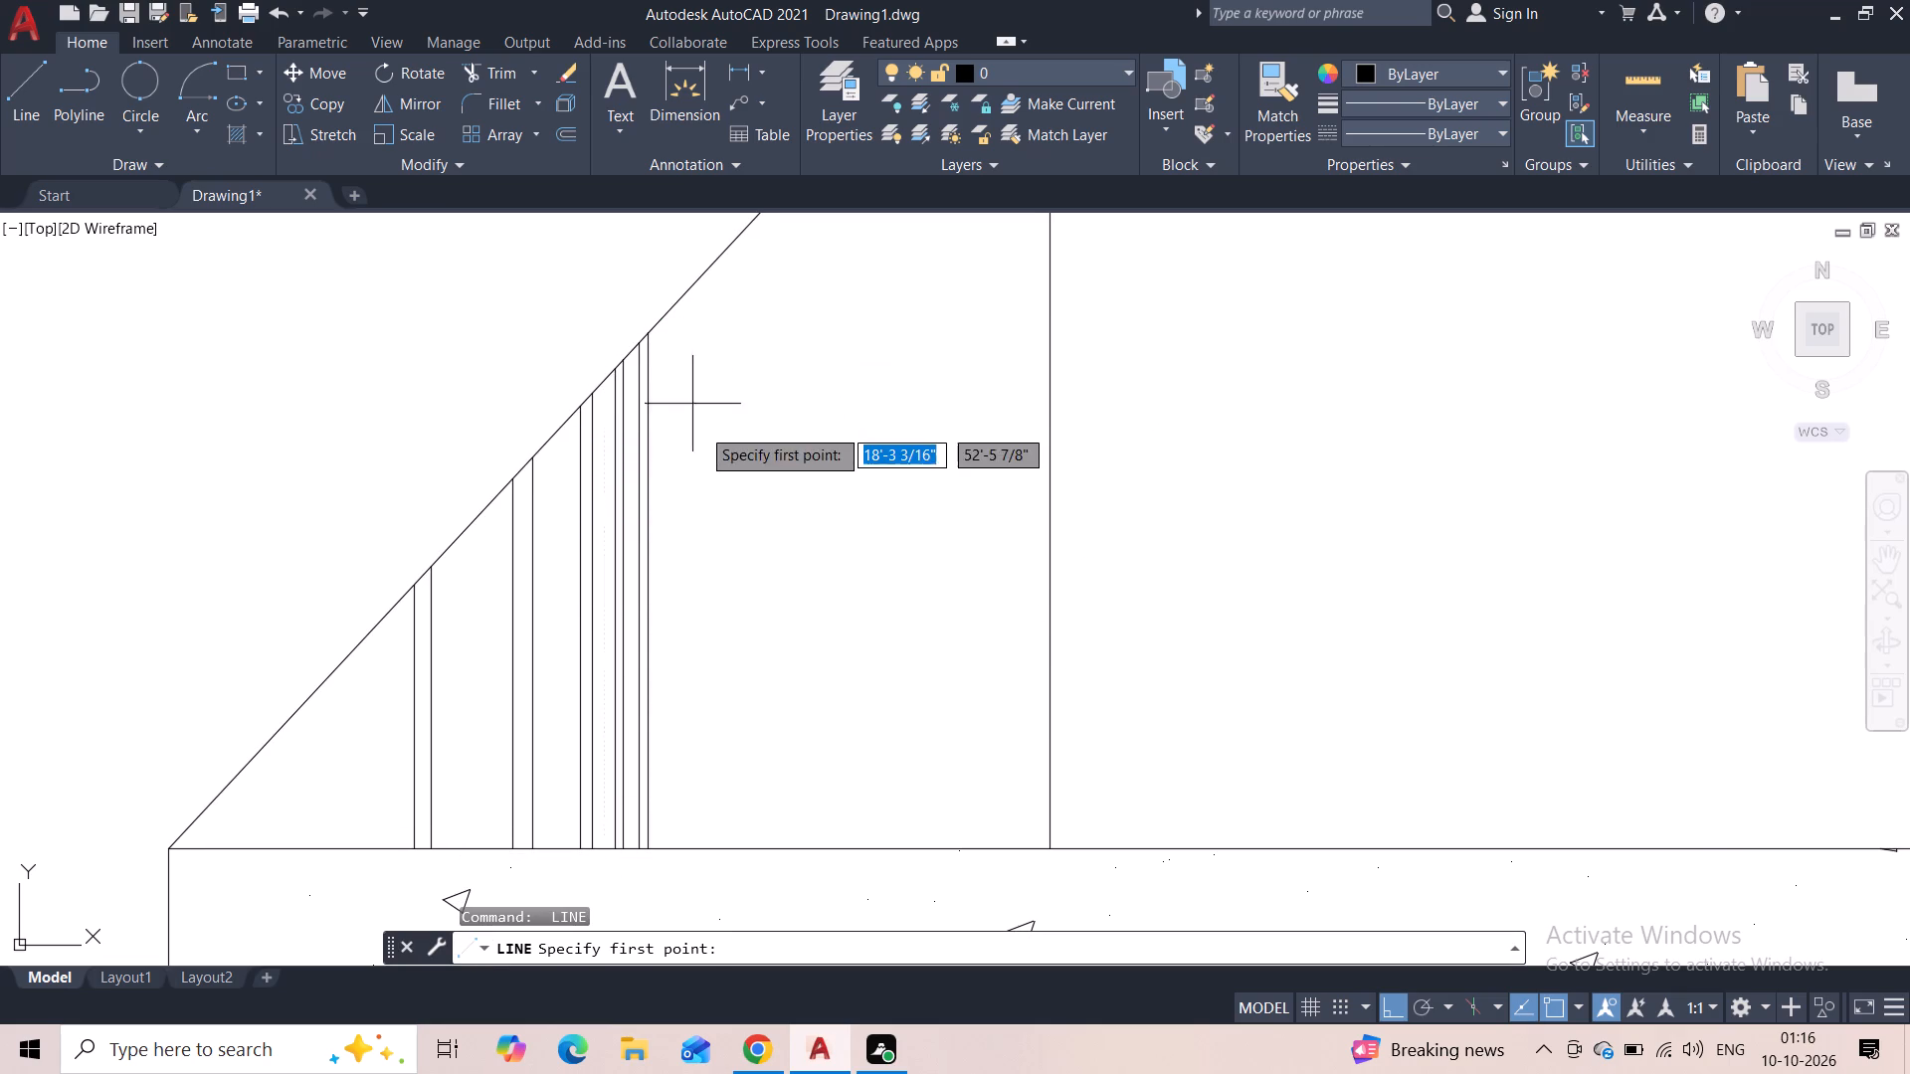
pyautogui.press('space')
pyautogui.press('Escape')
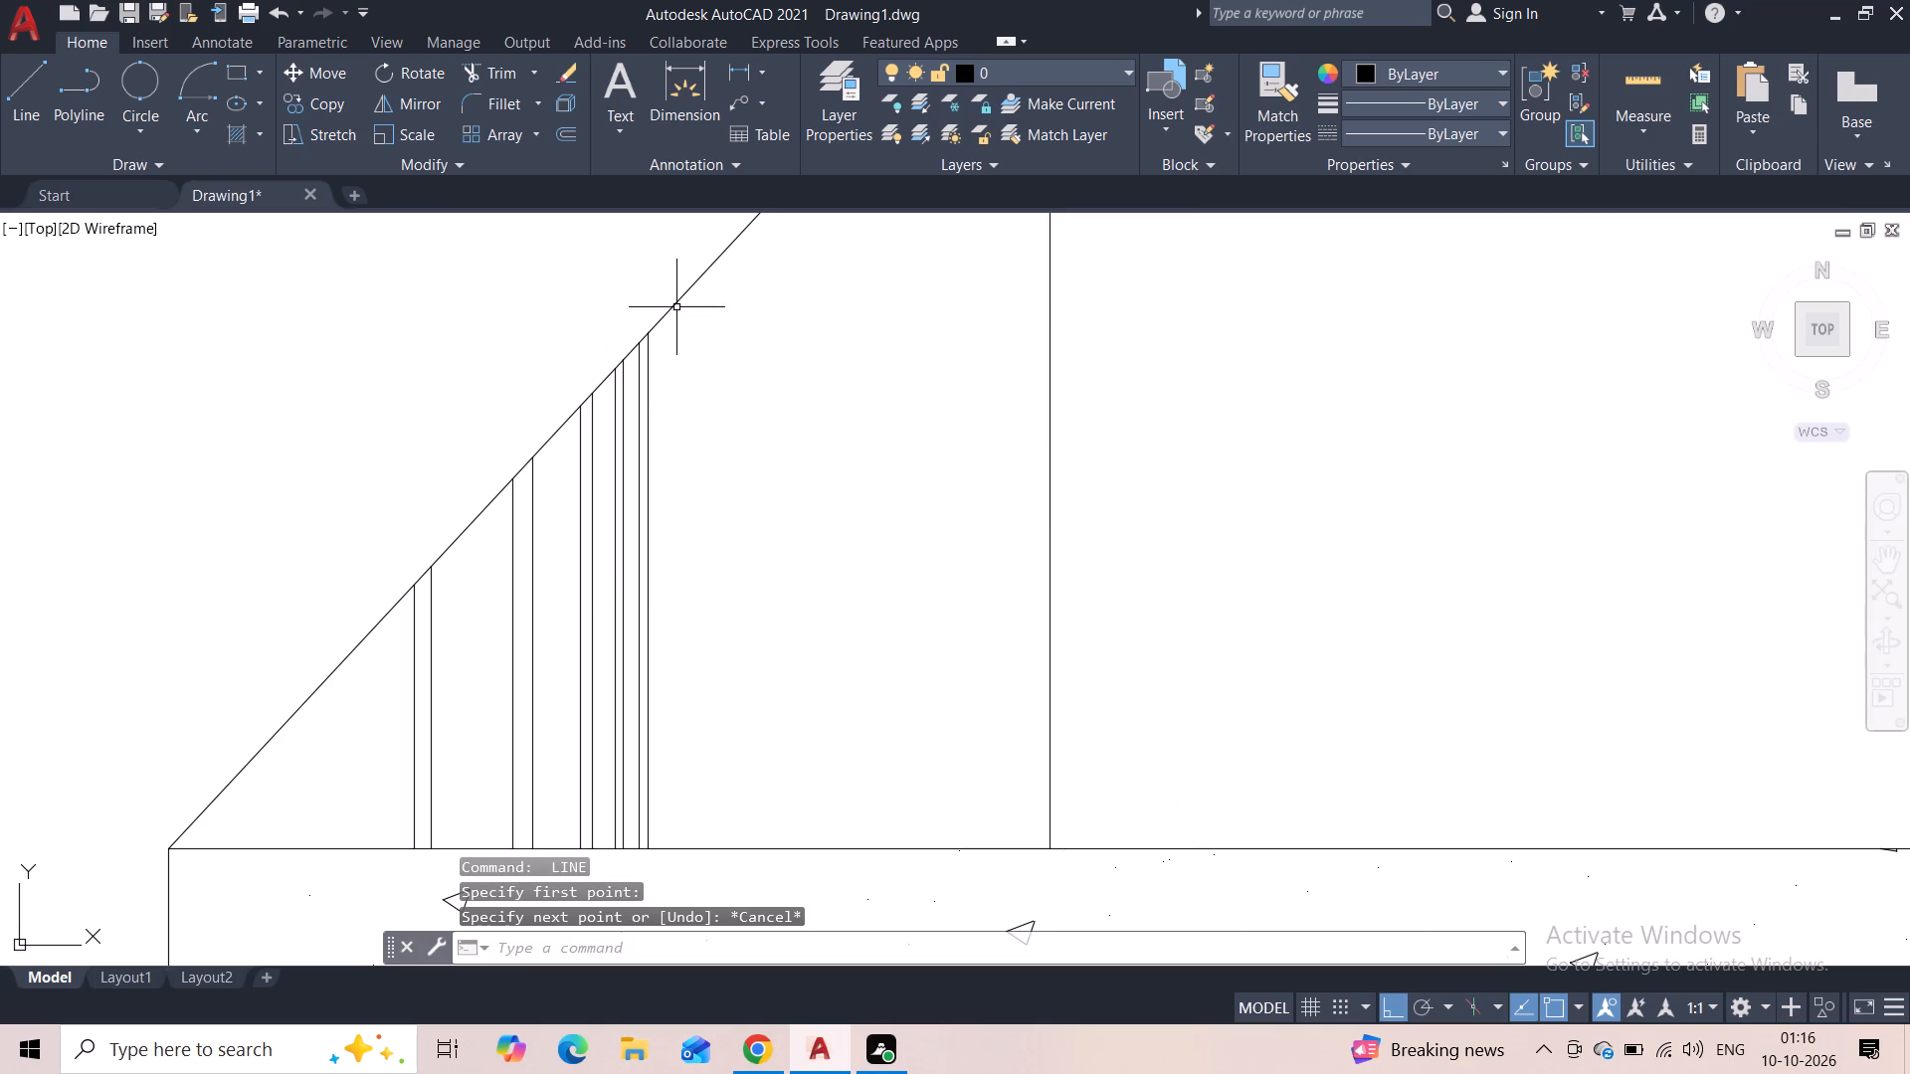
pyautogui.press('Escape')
# Draw a vertical line from the roof slope down to the eave line, just beyond the fifth pair.
pyautogui.press('space')
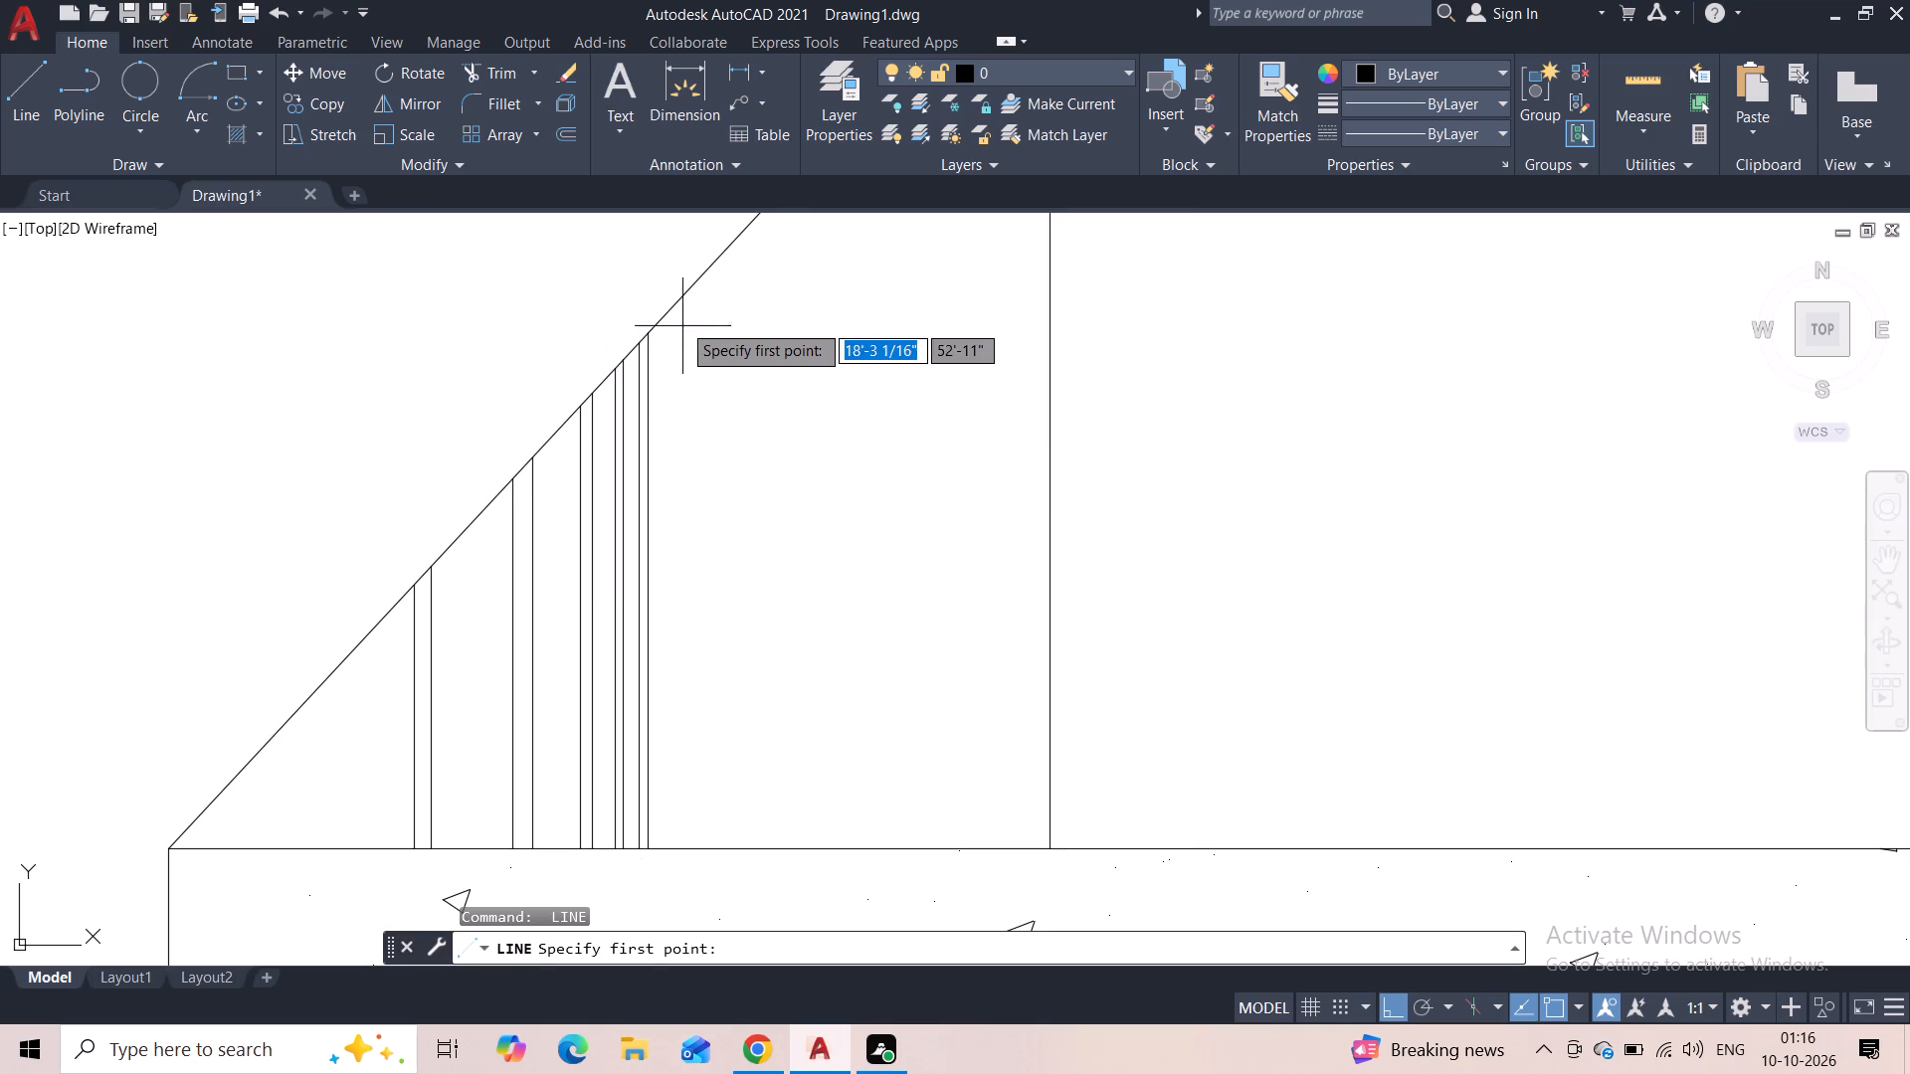
pyautogui.click(675, 308)
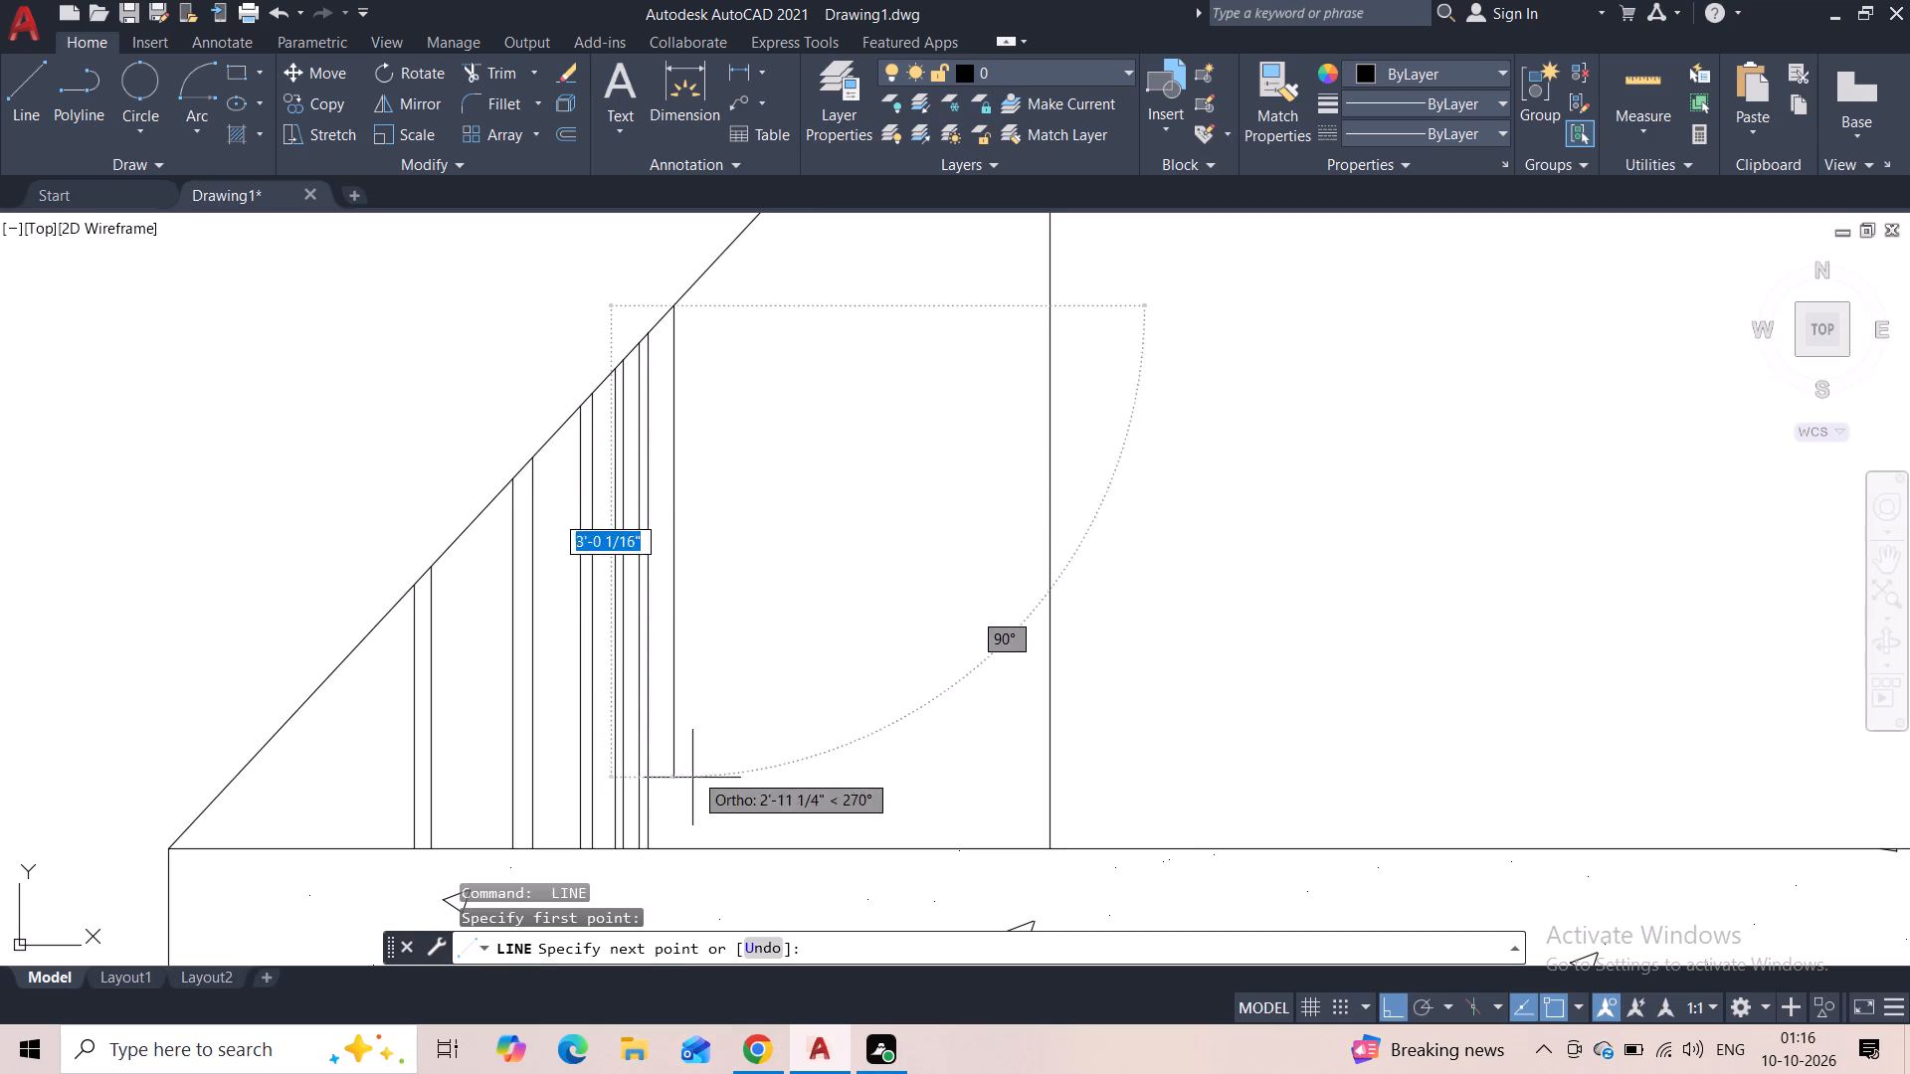
pyautogui.click(676, 843)
pyautogui.press('Escape')
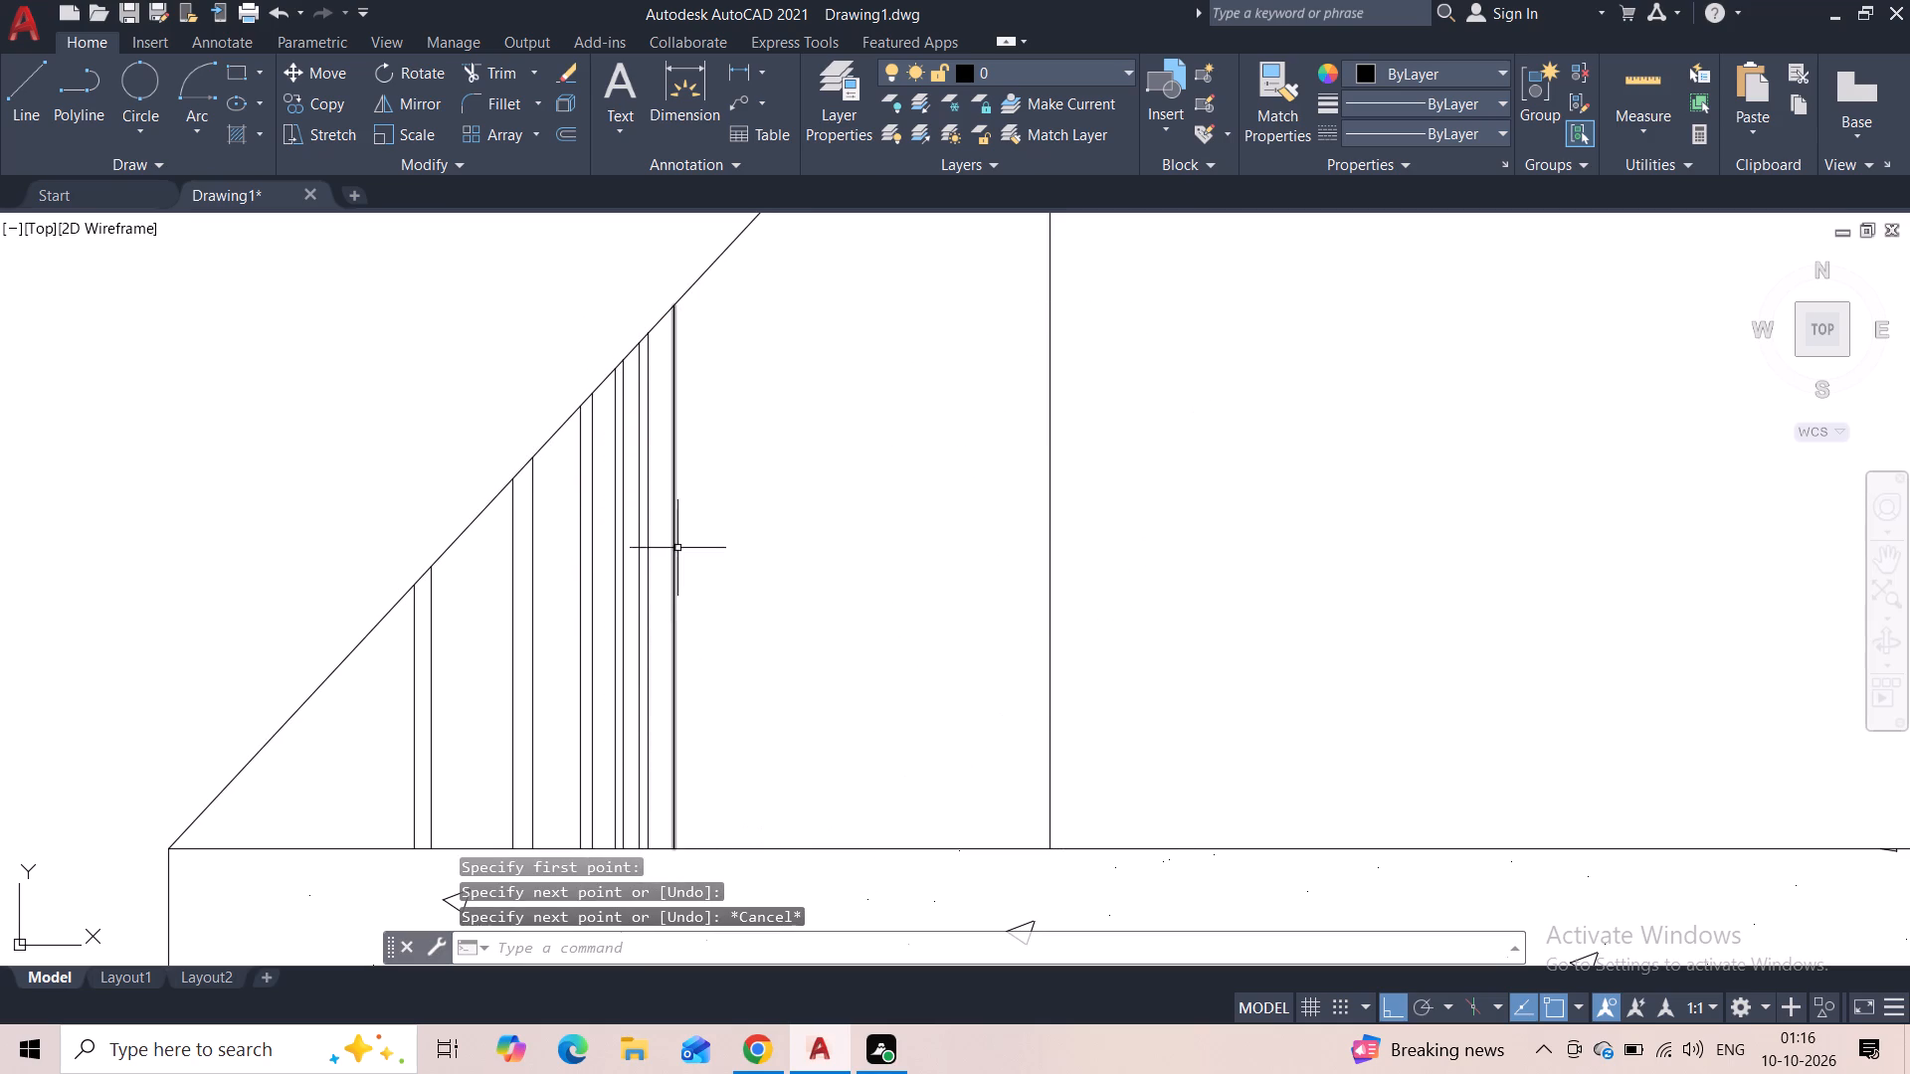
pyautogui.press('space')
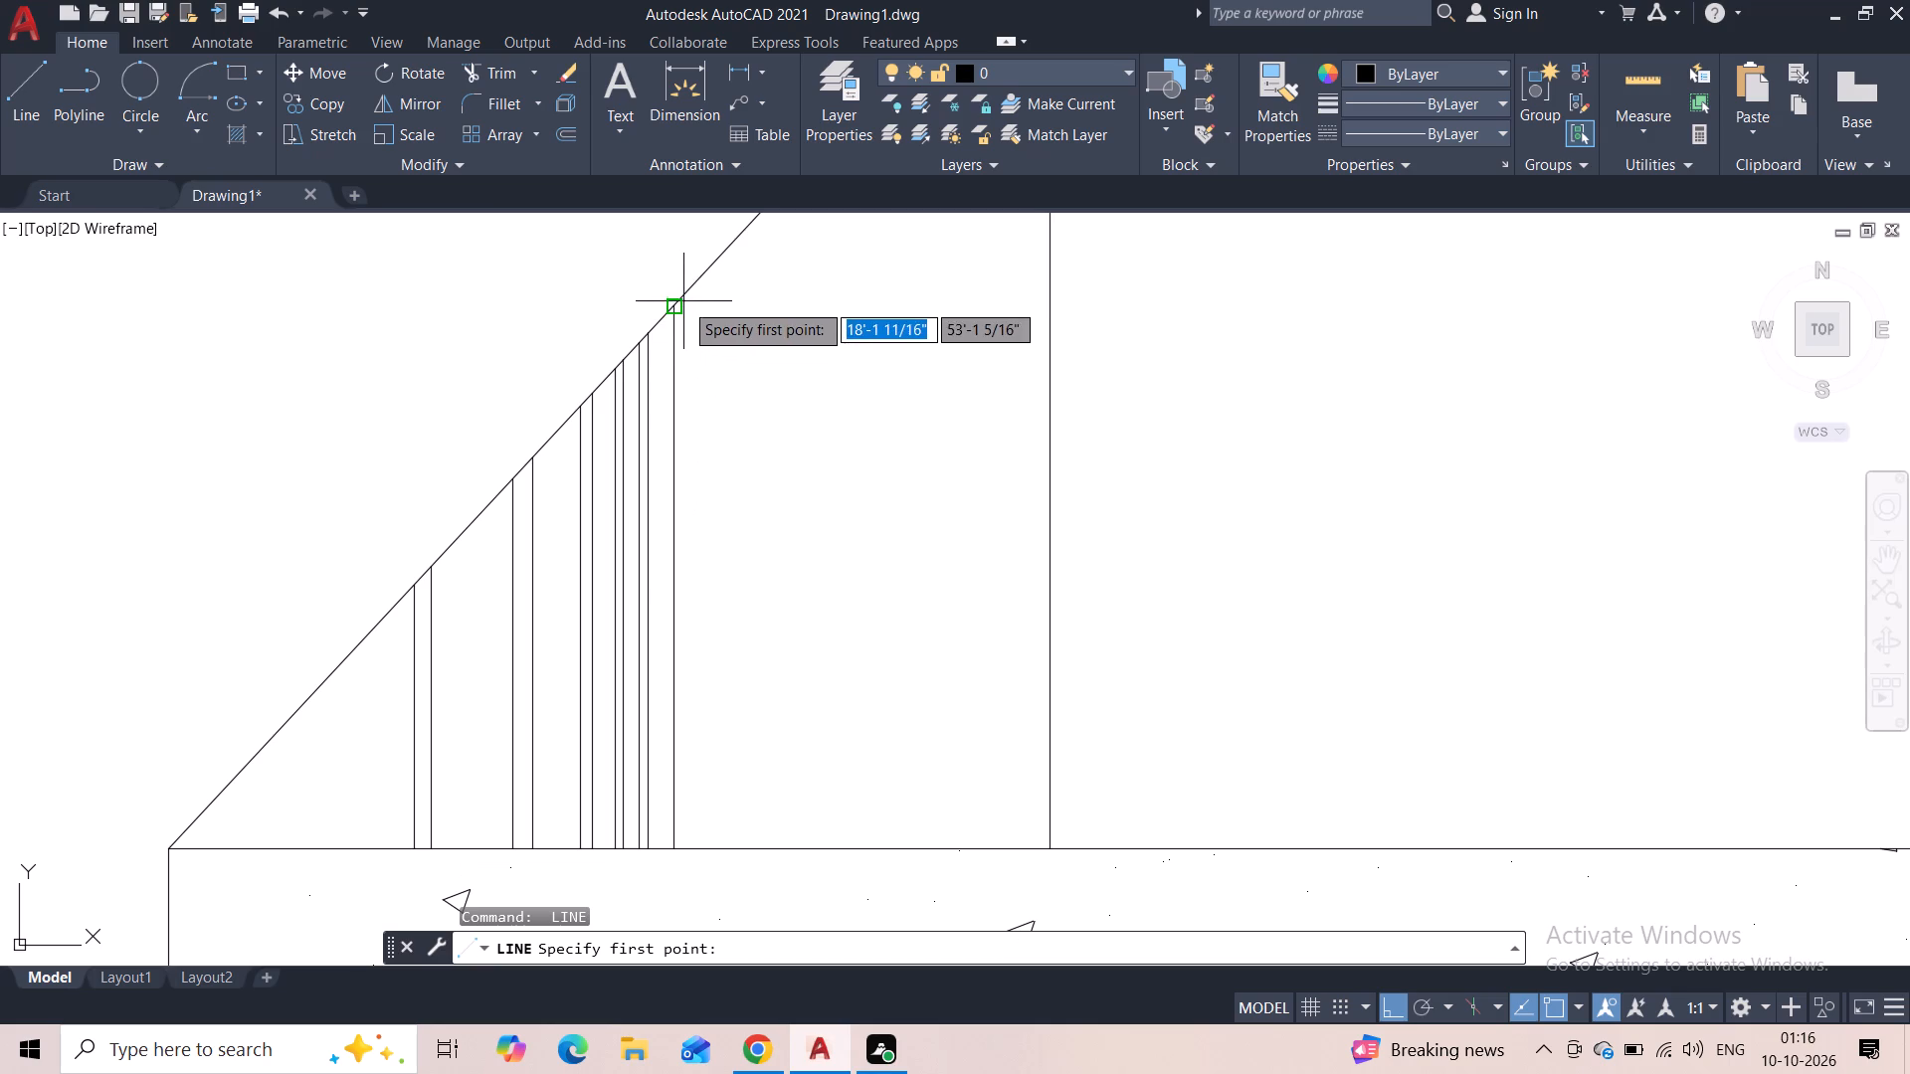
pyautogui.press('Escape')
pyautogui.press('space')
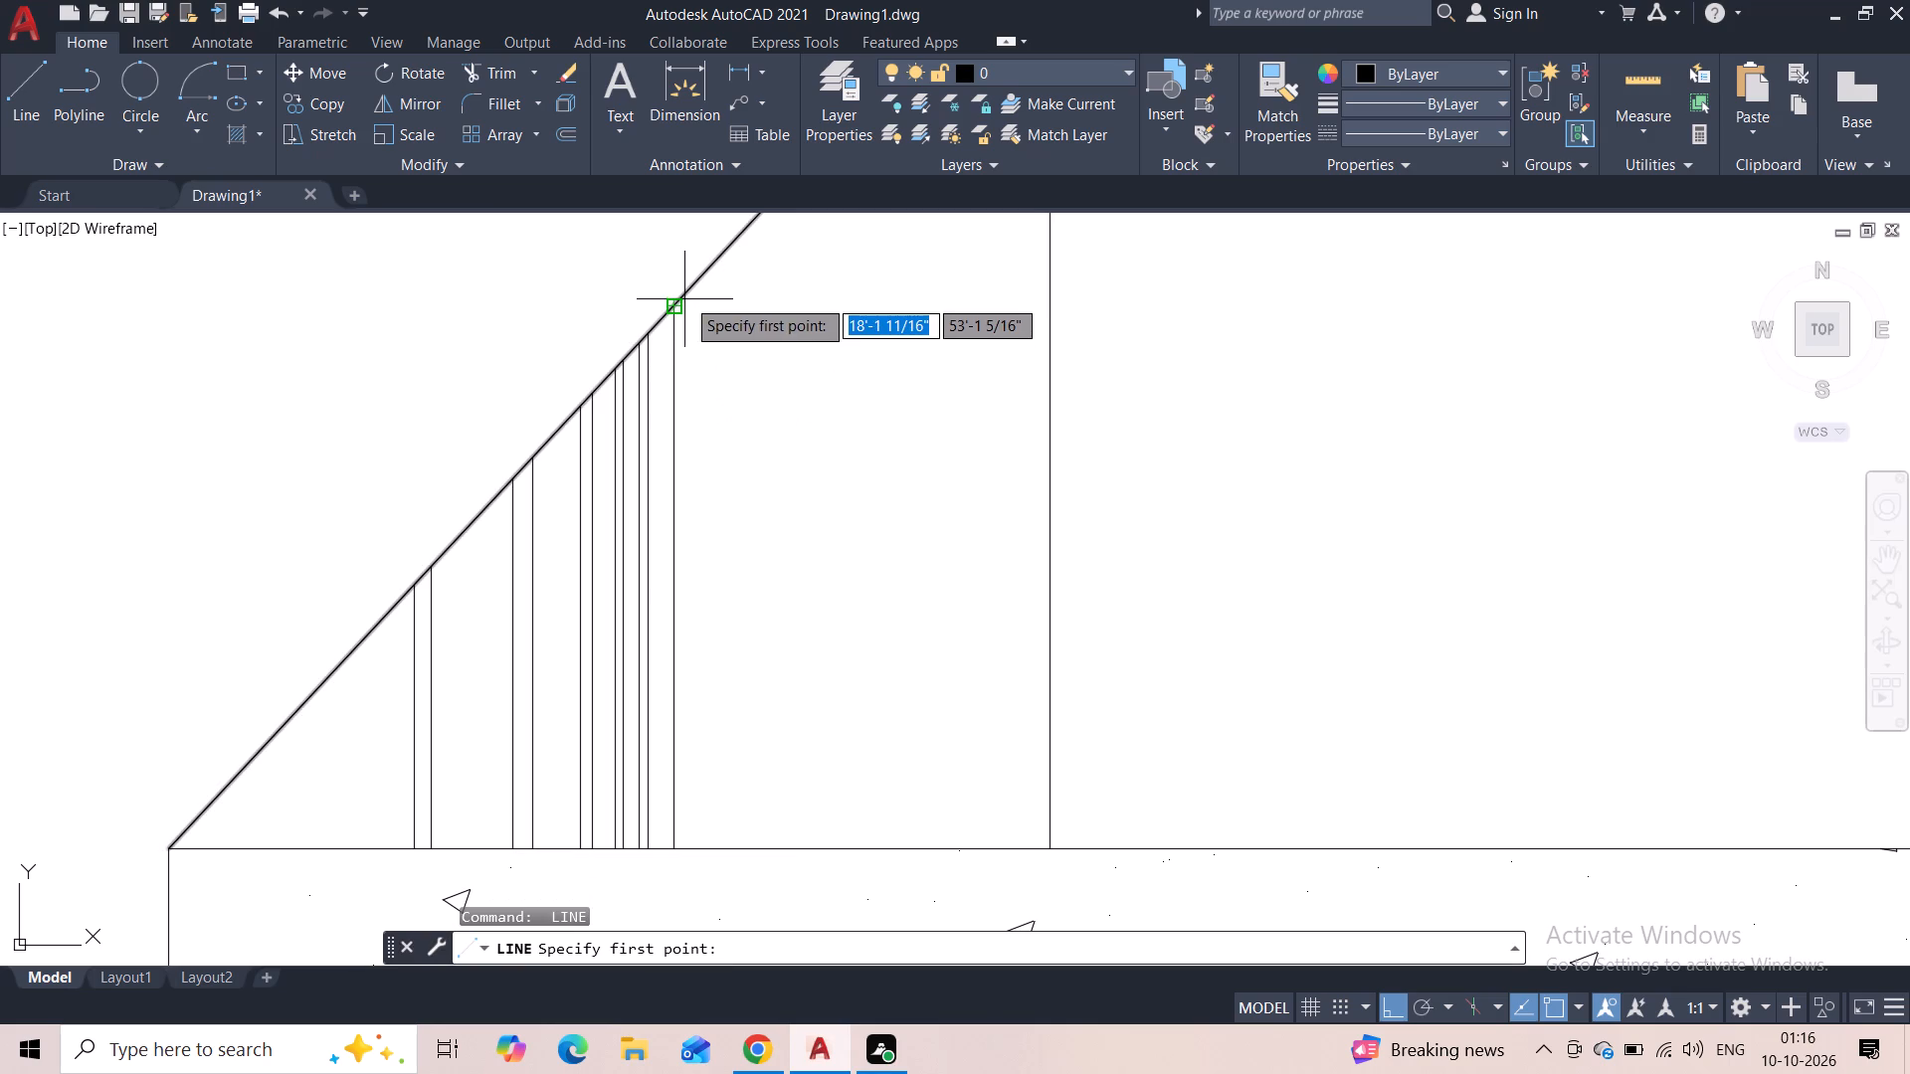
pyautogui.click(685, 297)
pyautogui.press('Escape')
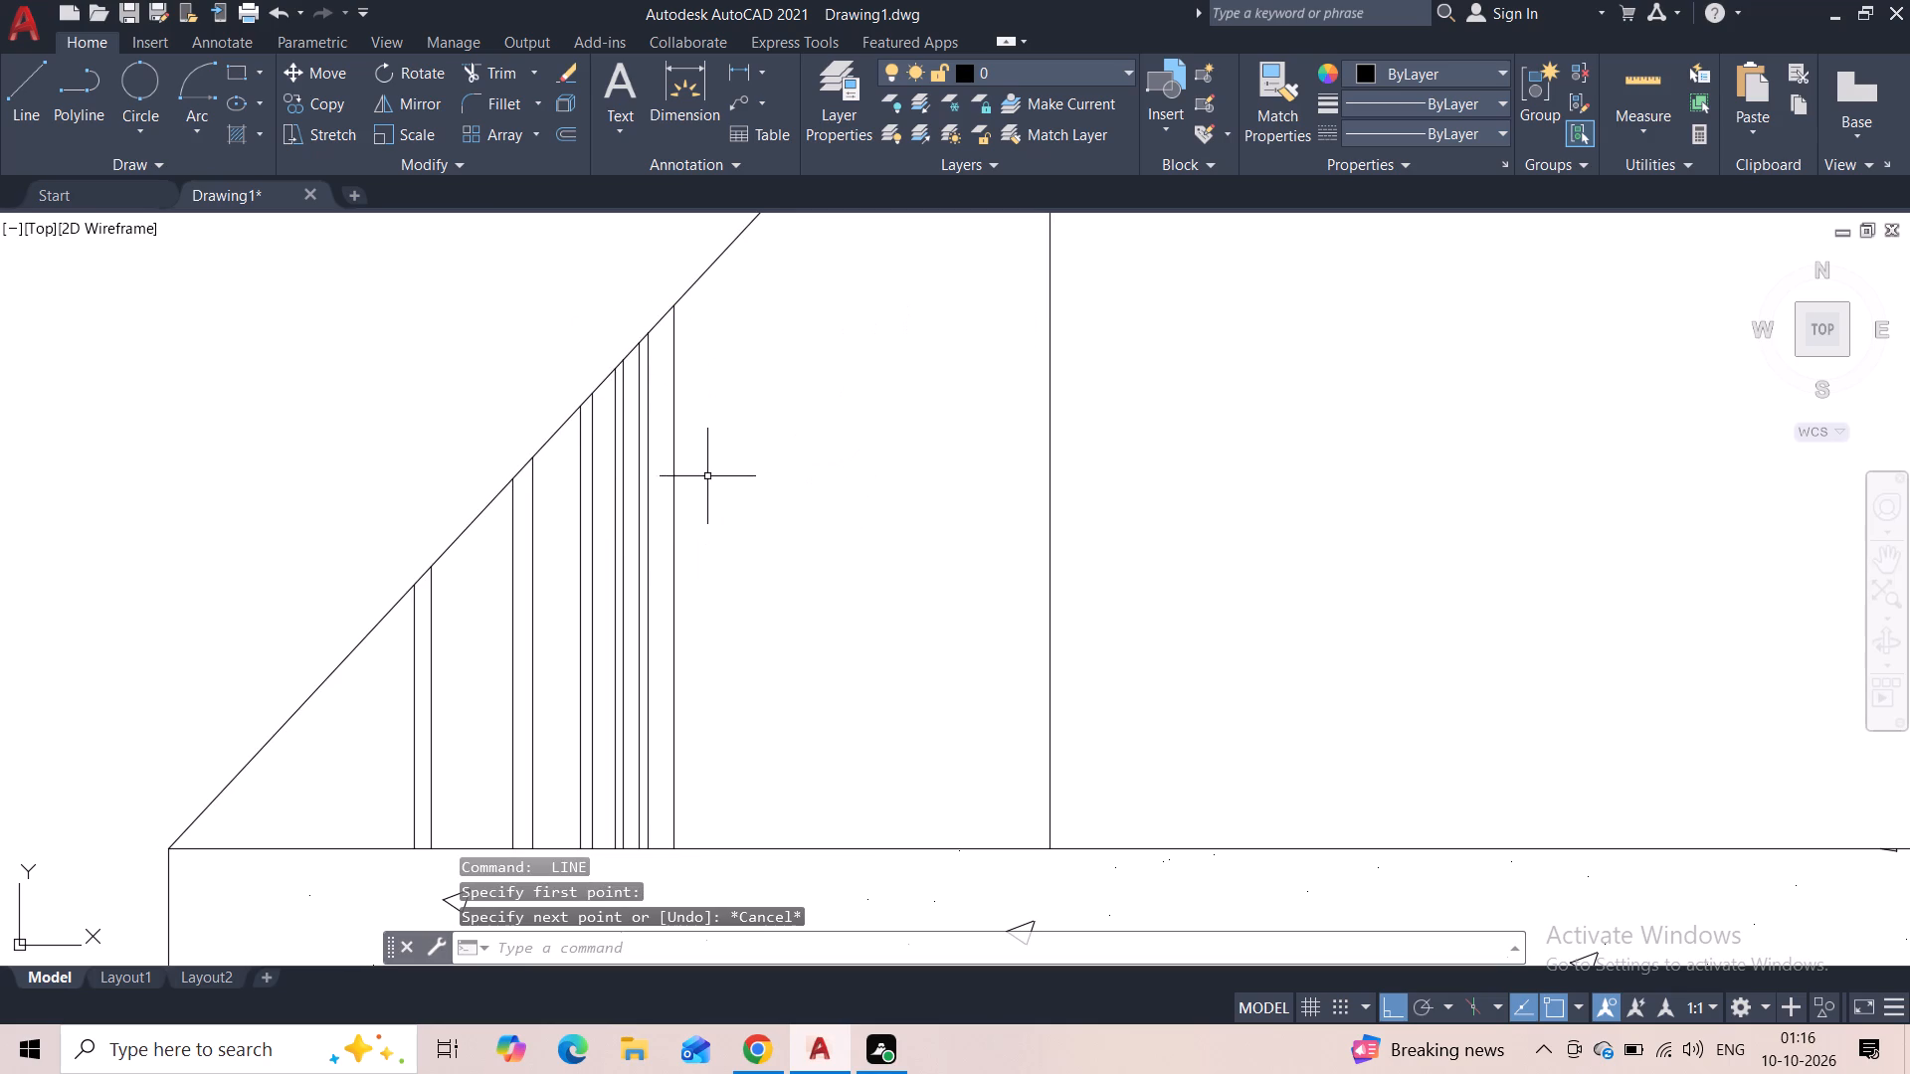
# Complete the sixth close pair with a second vertical line about 3'-6" tall from the roof slope to the eave line.
pyautogui.press('space')
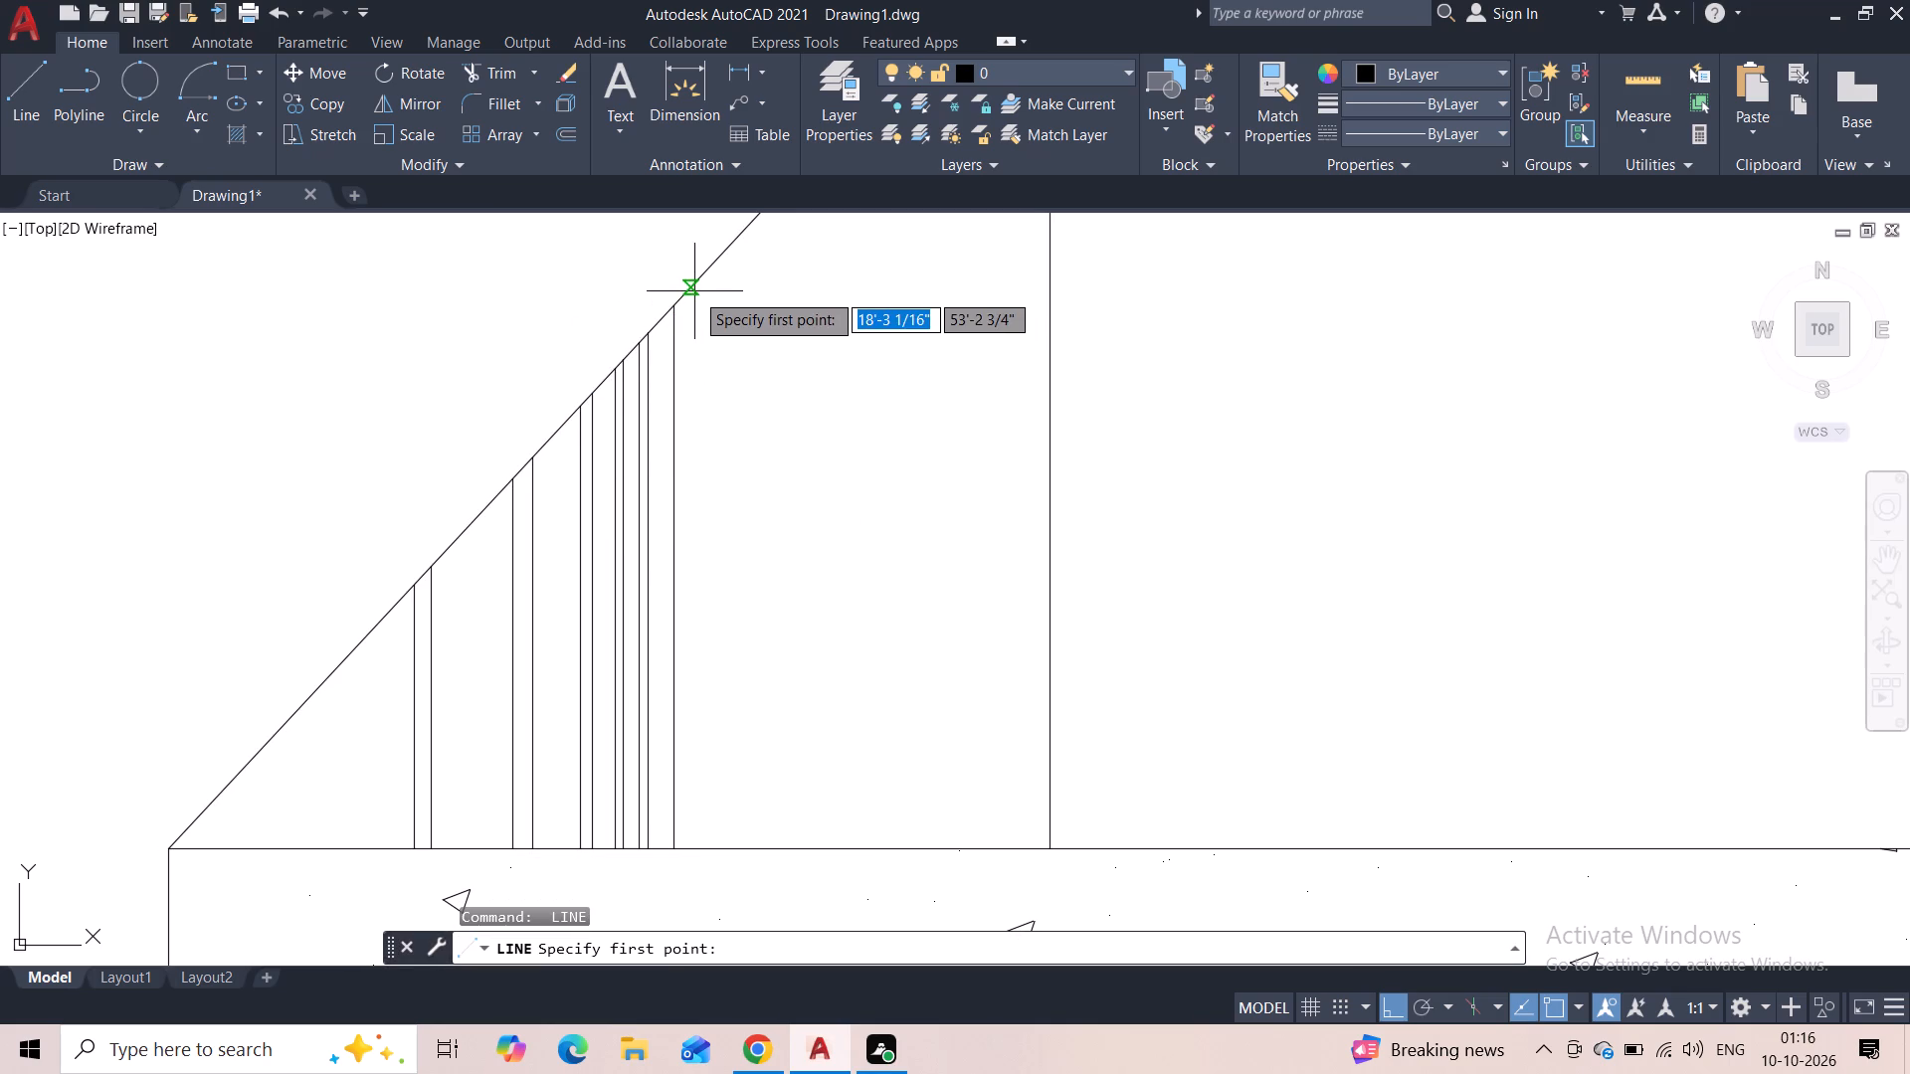
pyautogui.click(690, 294)
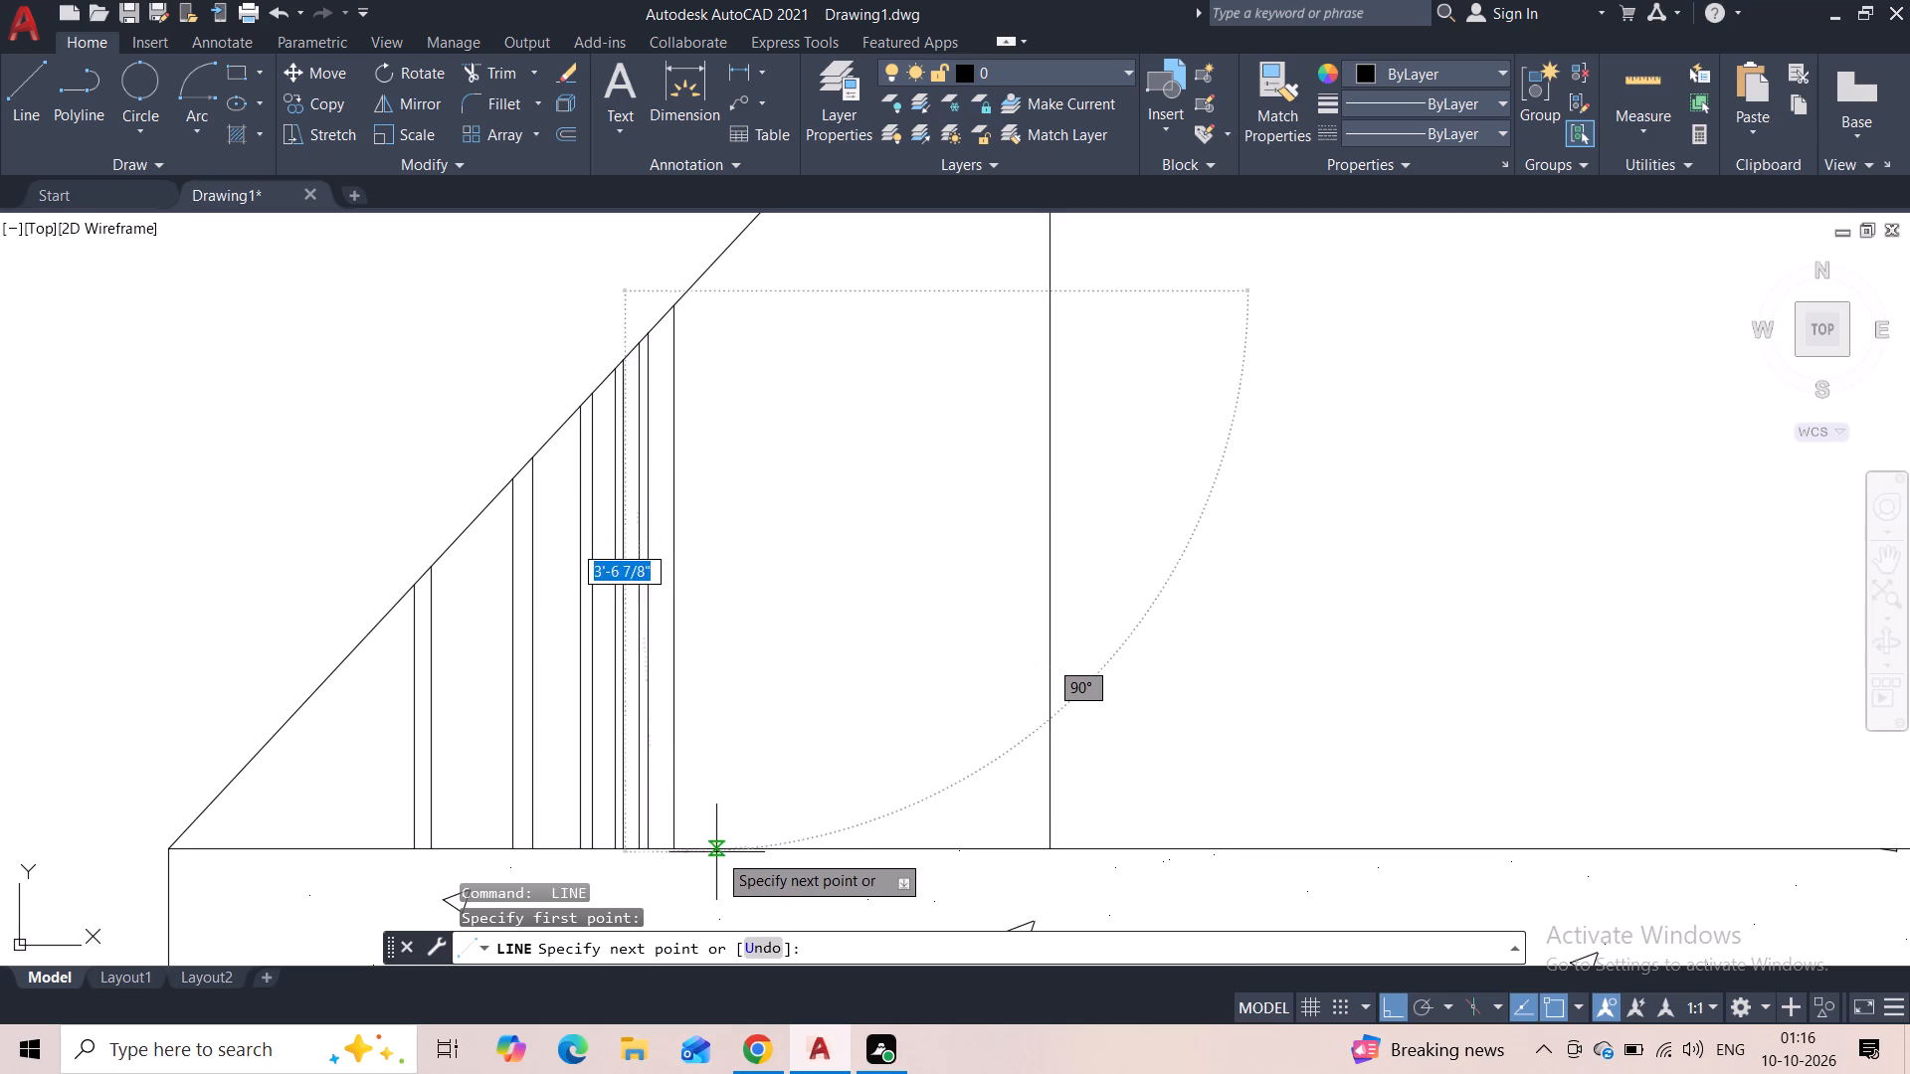
pyautogui.click(684, 841)
pyautogui.press('Escape')
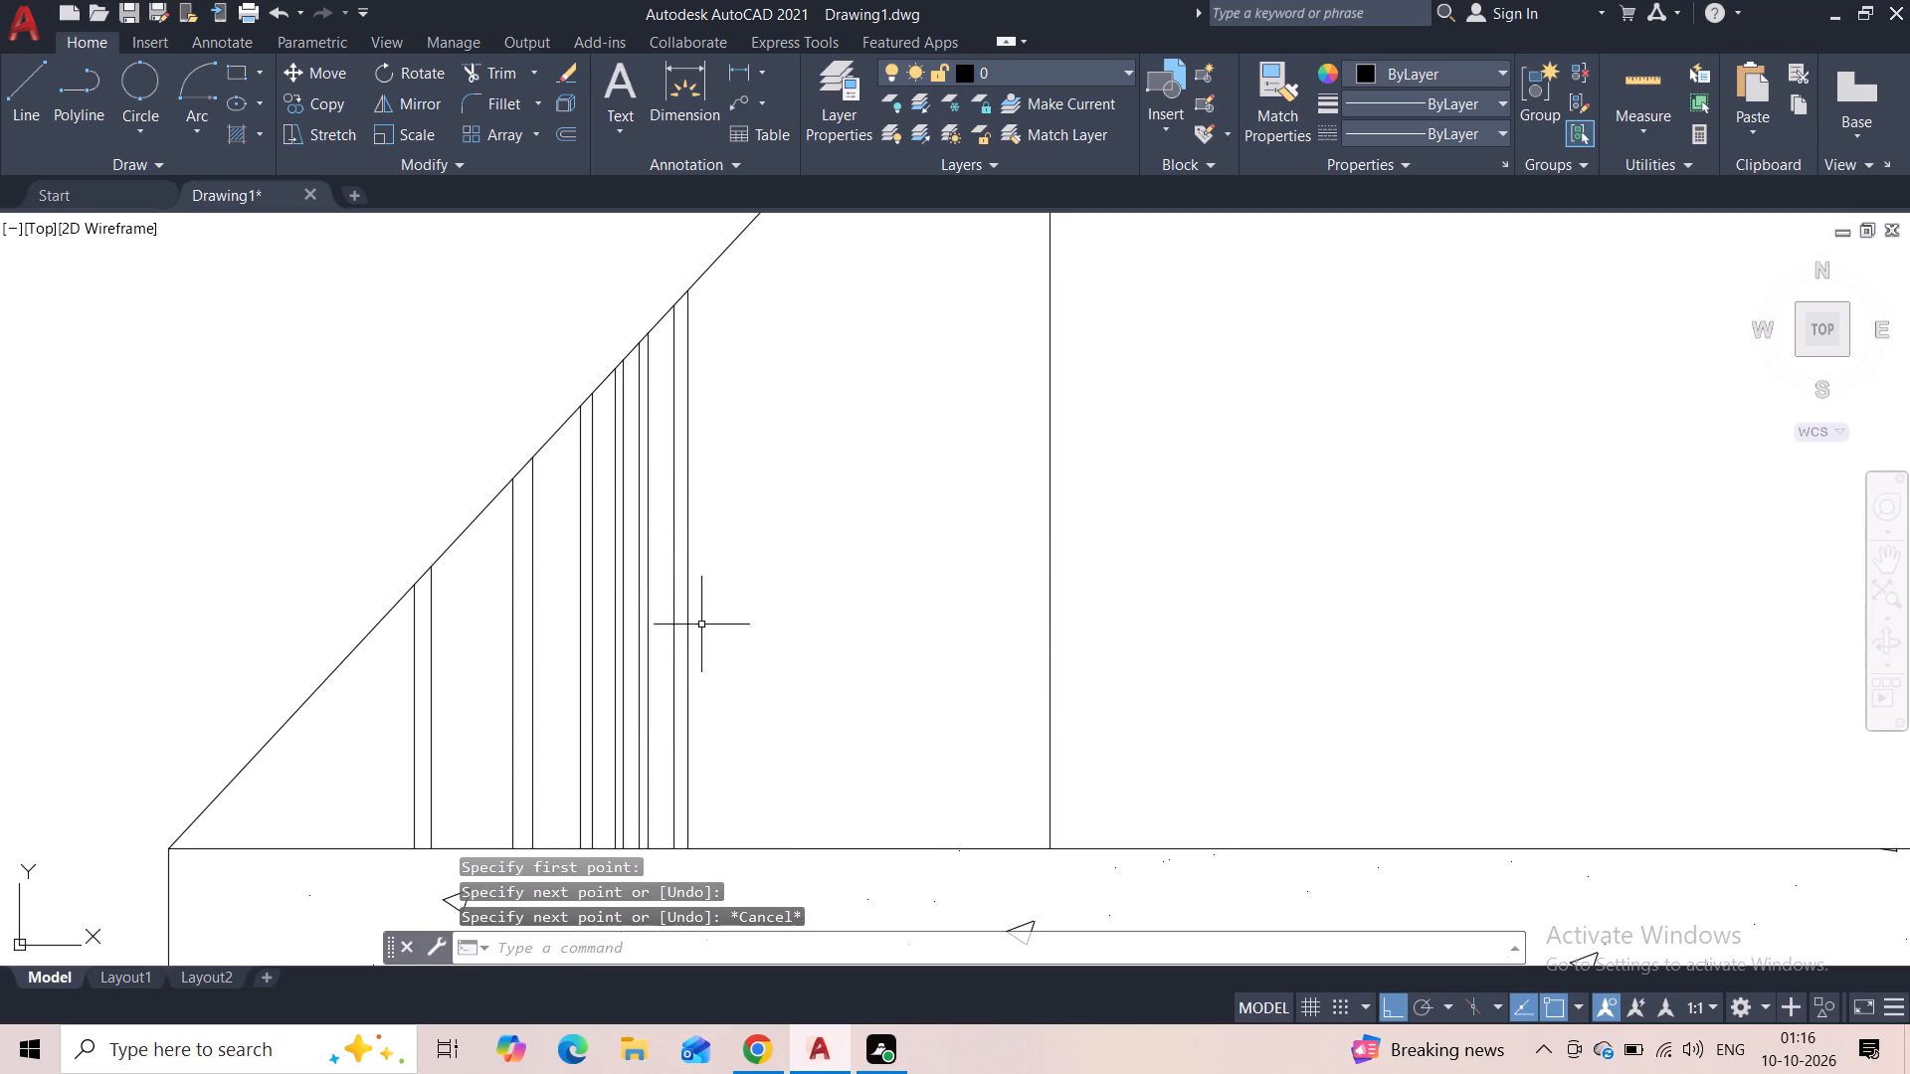
# Draw a seventh close pair of vertical lines from the roof slope to the eave line, the second about 3'-10" tall.
pyautogui.moveTo(729, 460); pyautogui.dragTo(690, 609, button='middle')
pyautogui.scroll(-2, 693, 526)
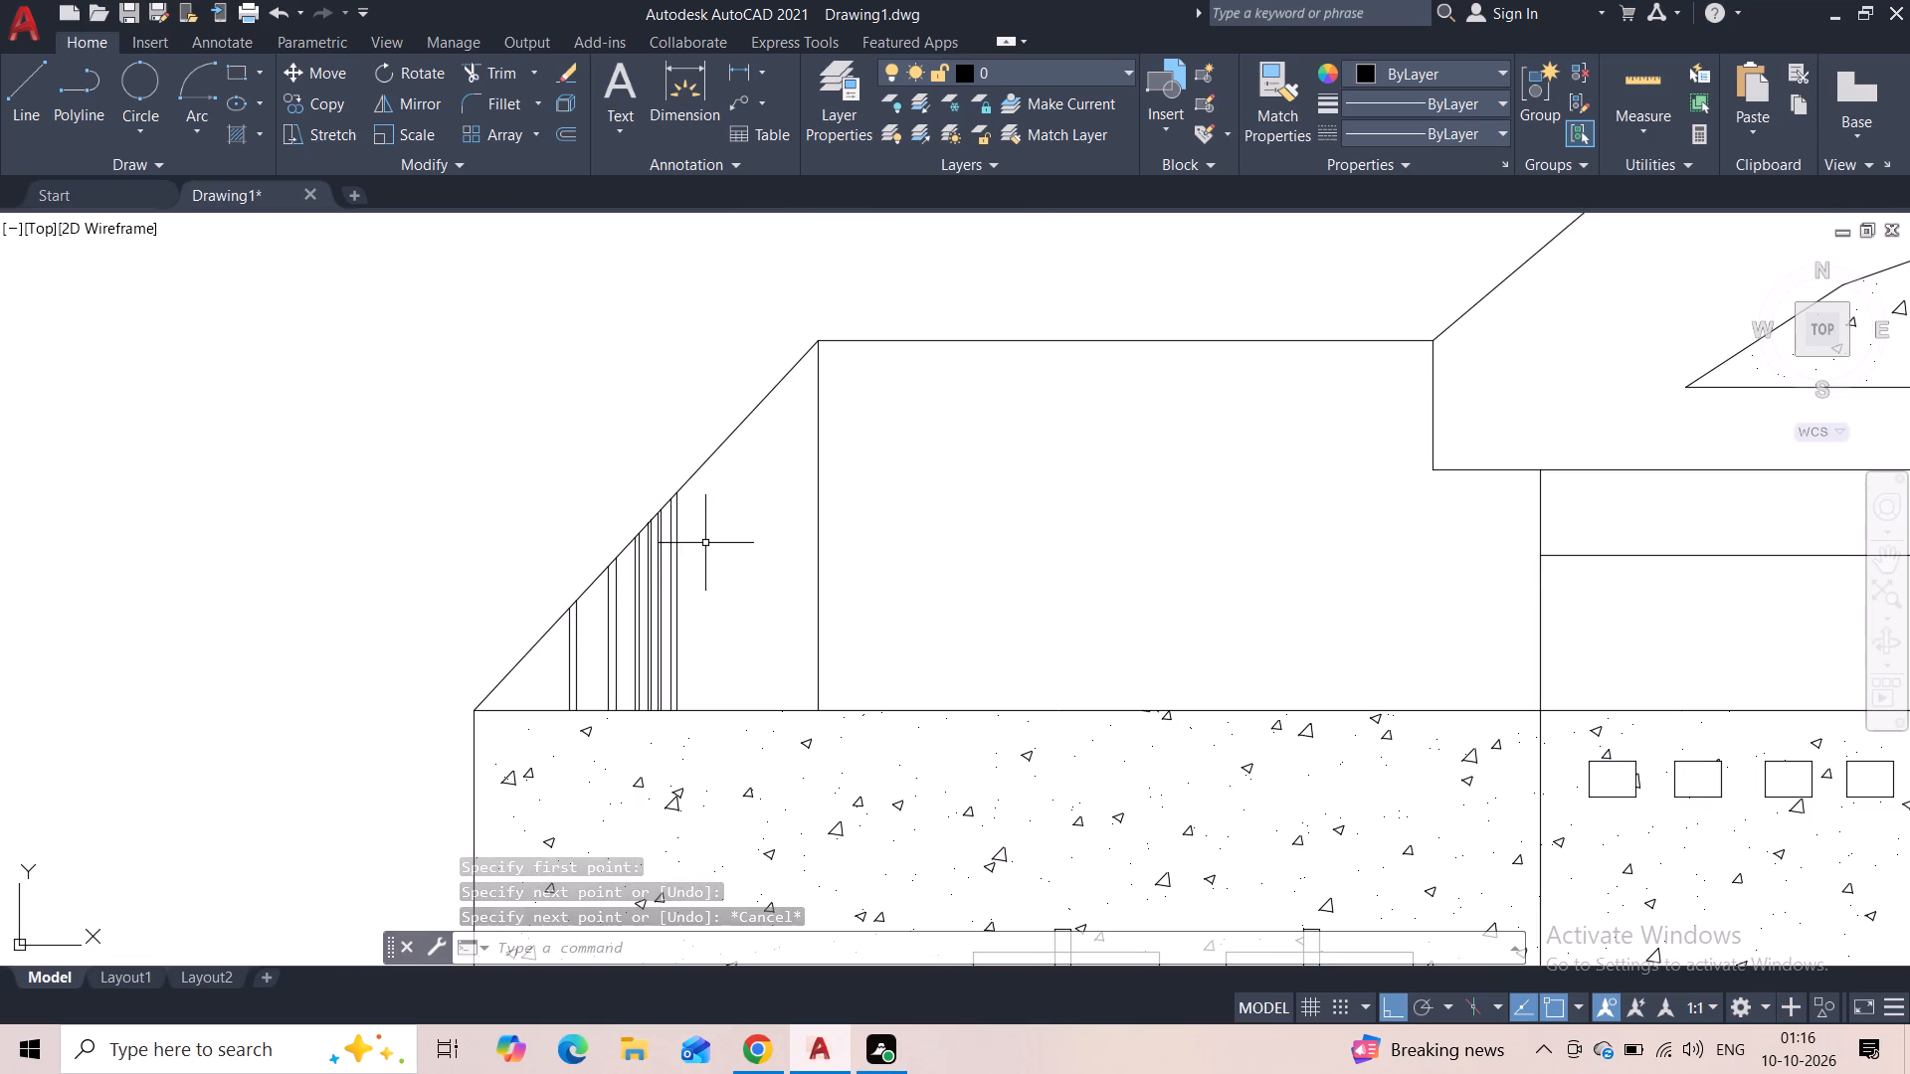
pyautogui.press('space')
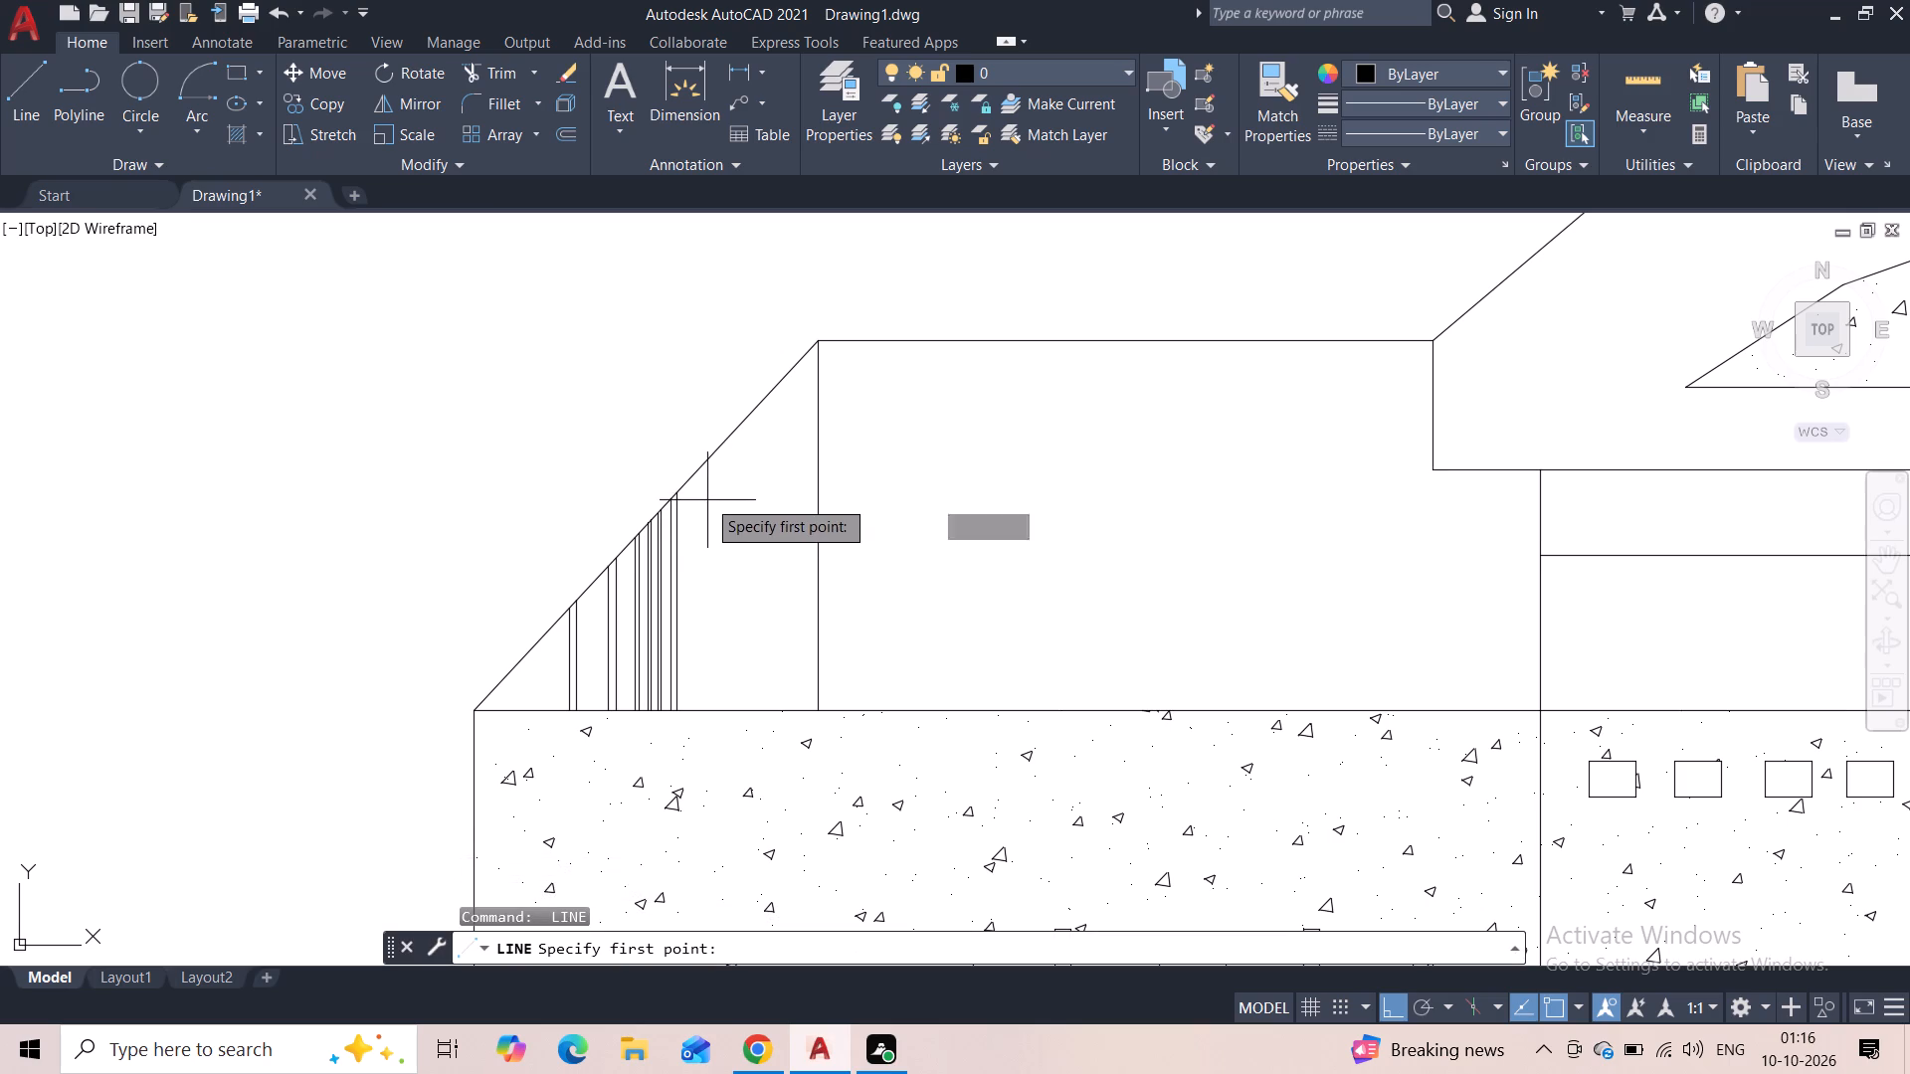
pyautogui.scroll(1, 704, 489)
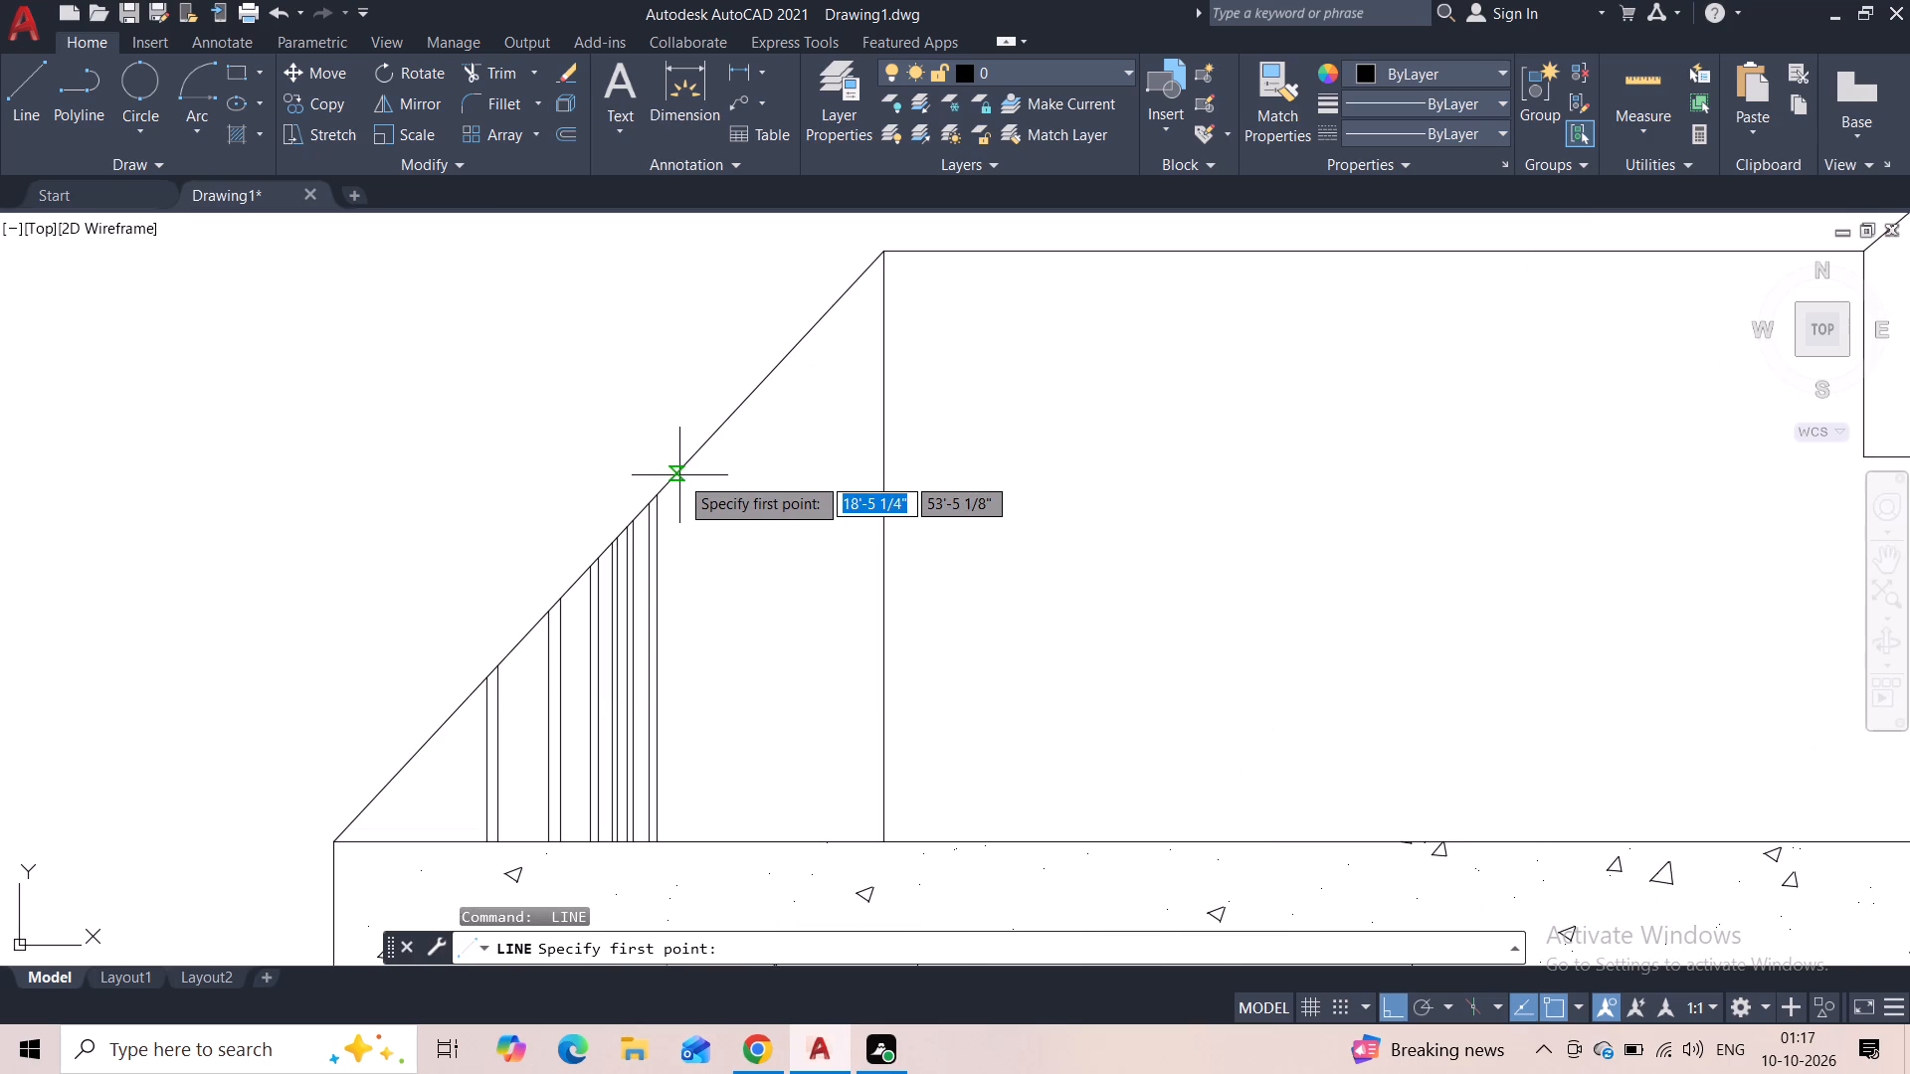
pyautogui.click(679, 475)
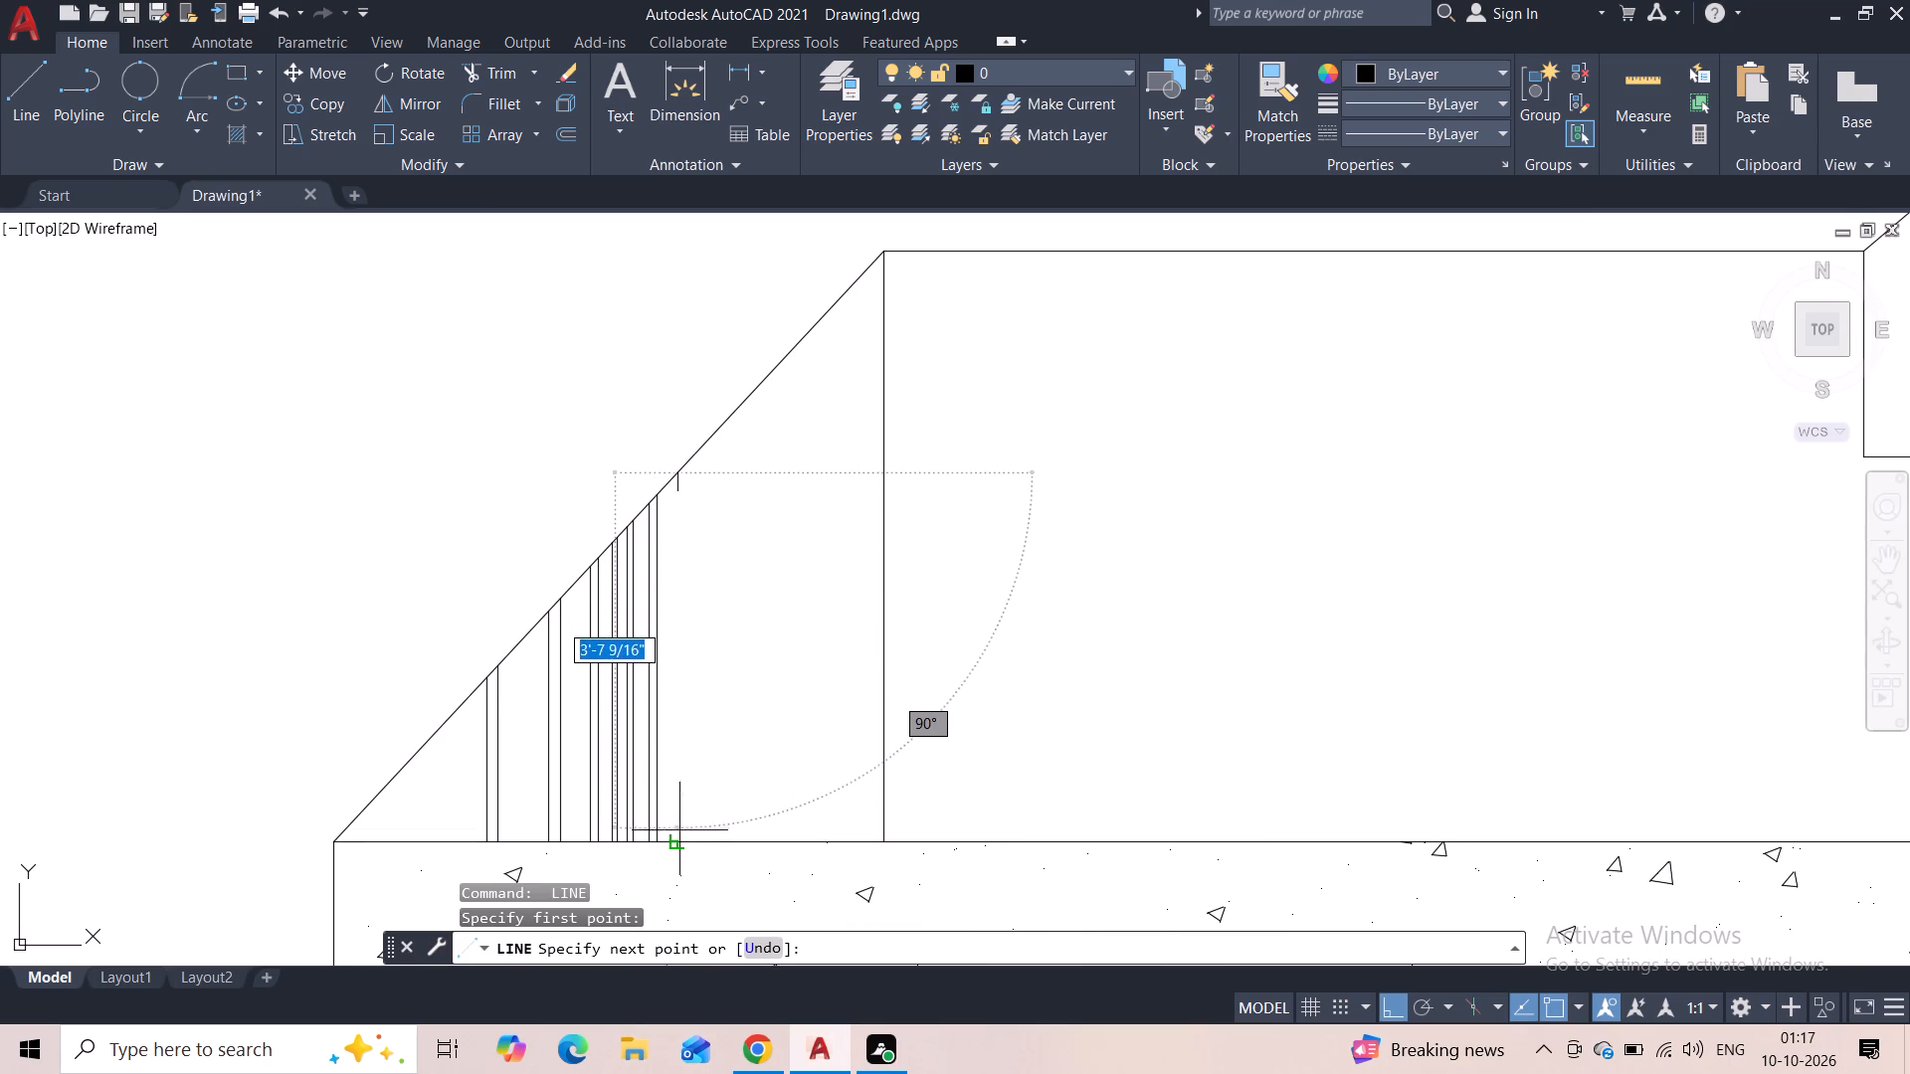
pyautogui.click(678, 832)
pyautogui.press('Escape')
pyautogui.press('space')
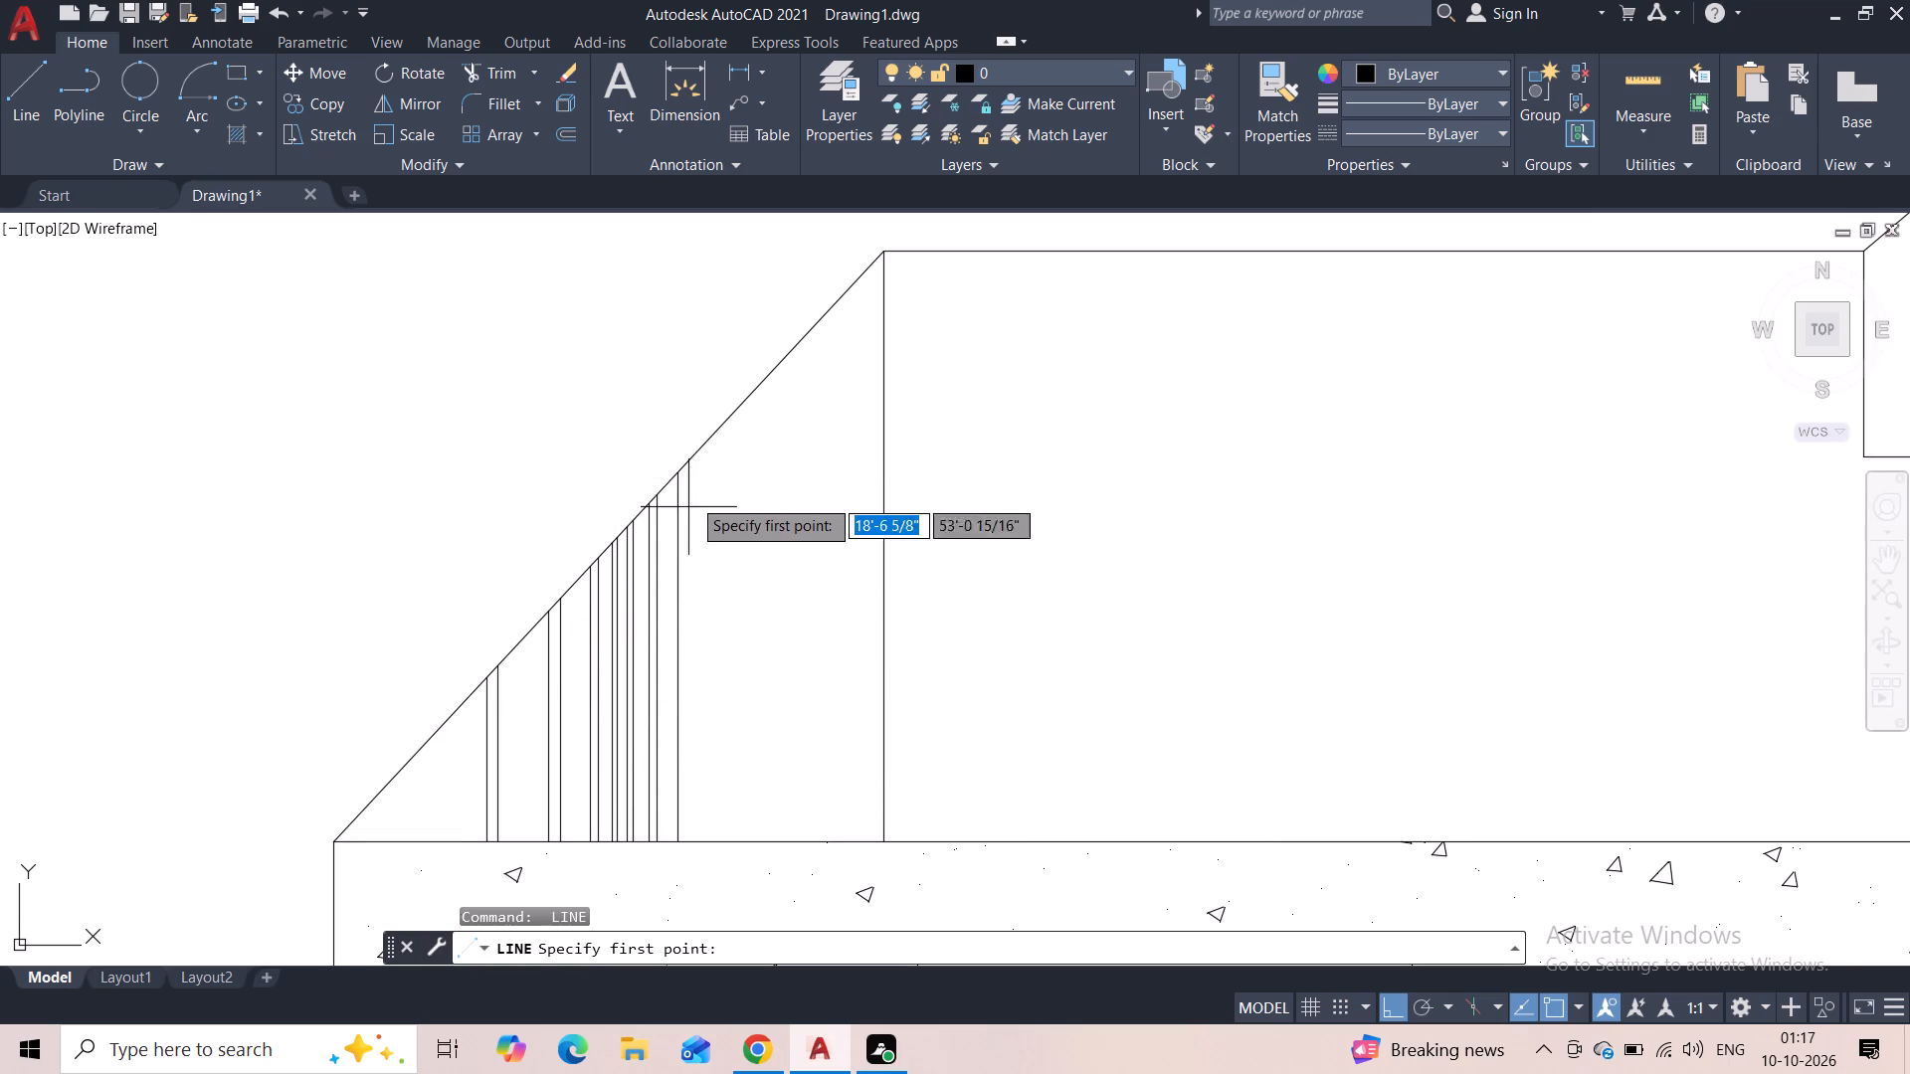
pyautogui.click(691, 469)
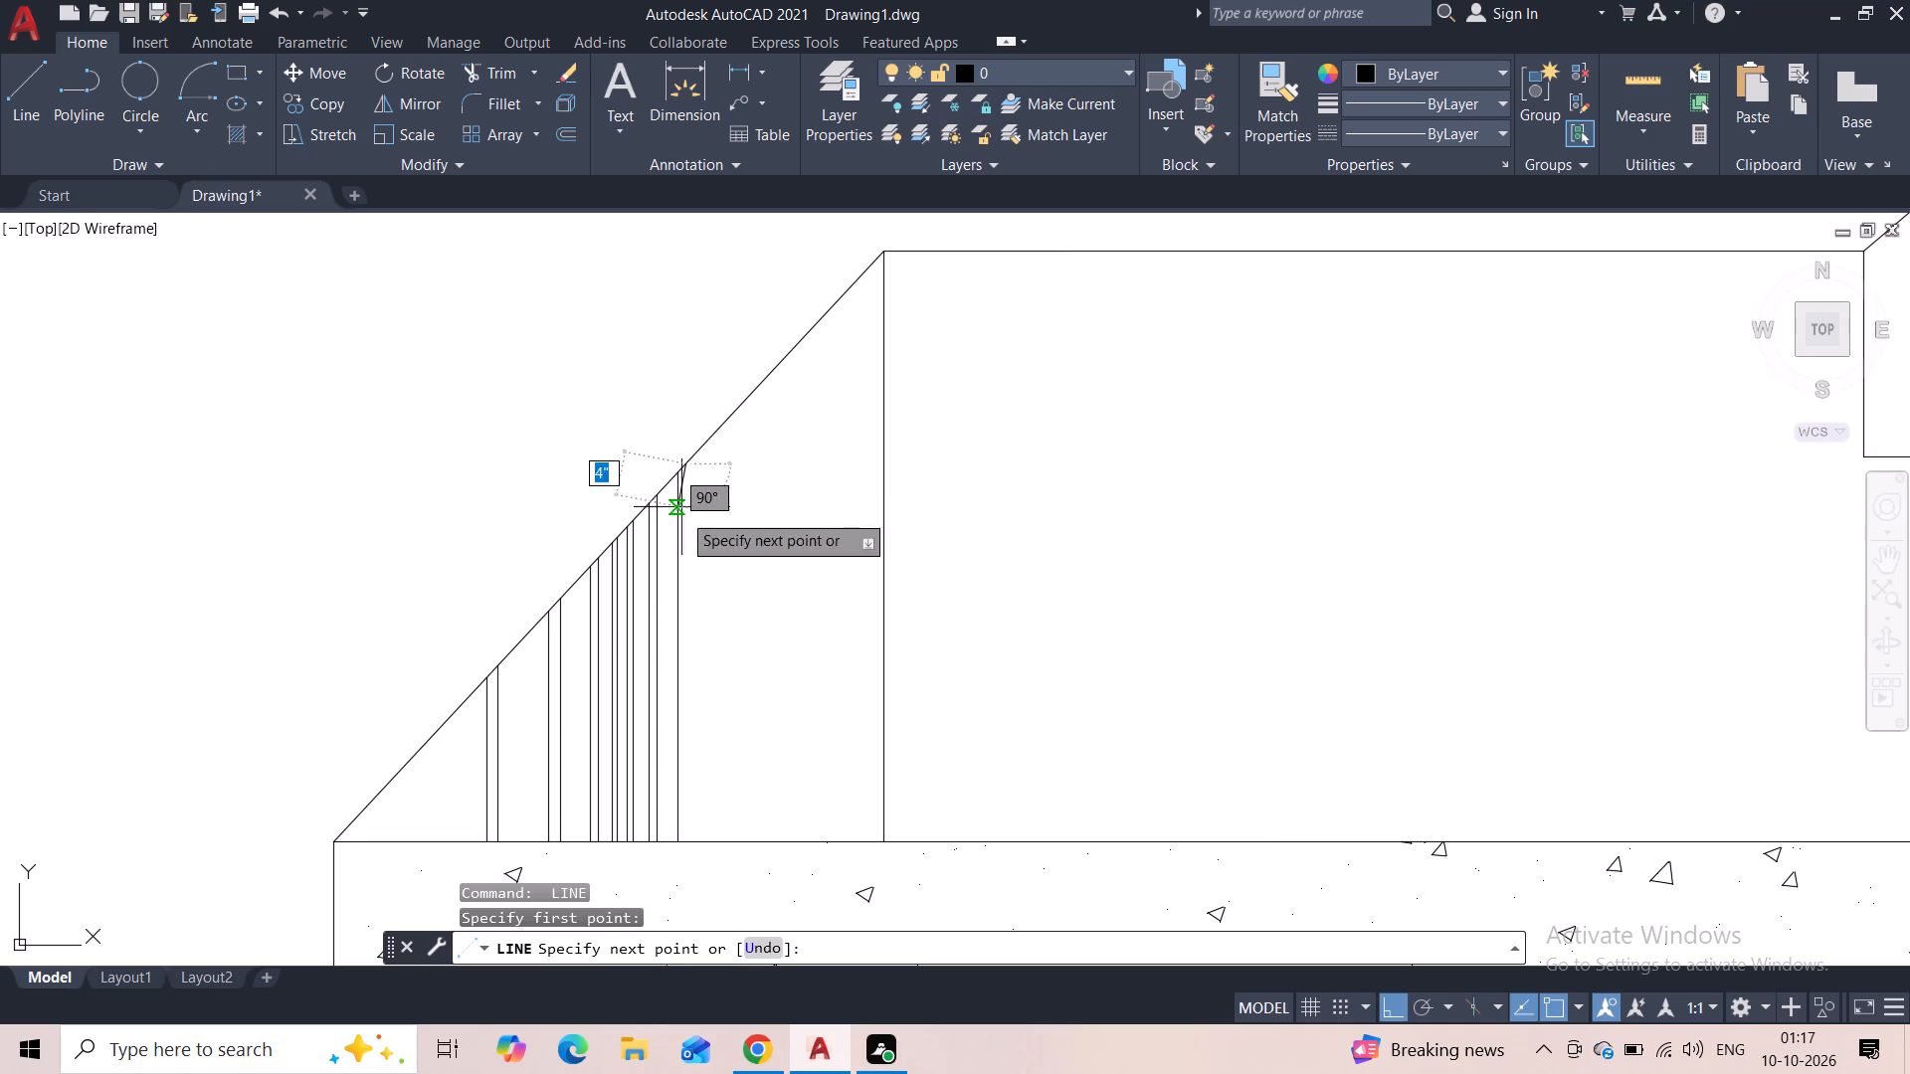
pyautogui.click(692, 842)
pyautogui.press('`')
pyautogui.press('`')
pyautogui.press('`')
pyautogui.press('`')
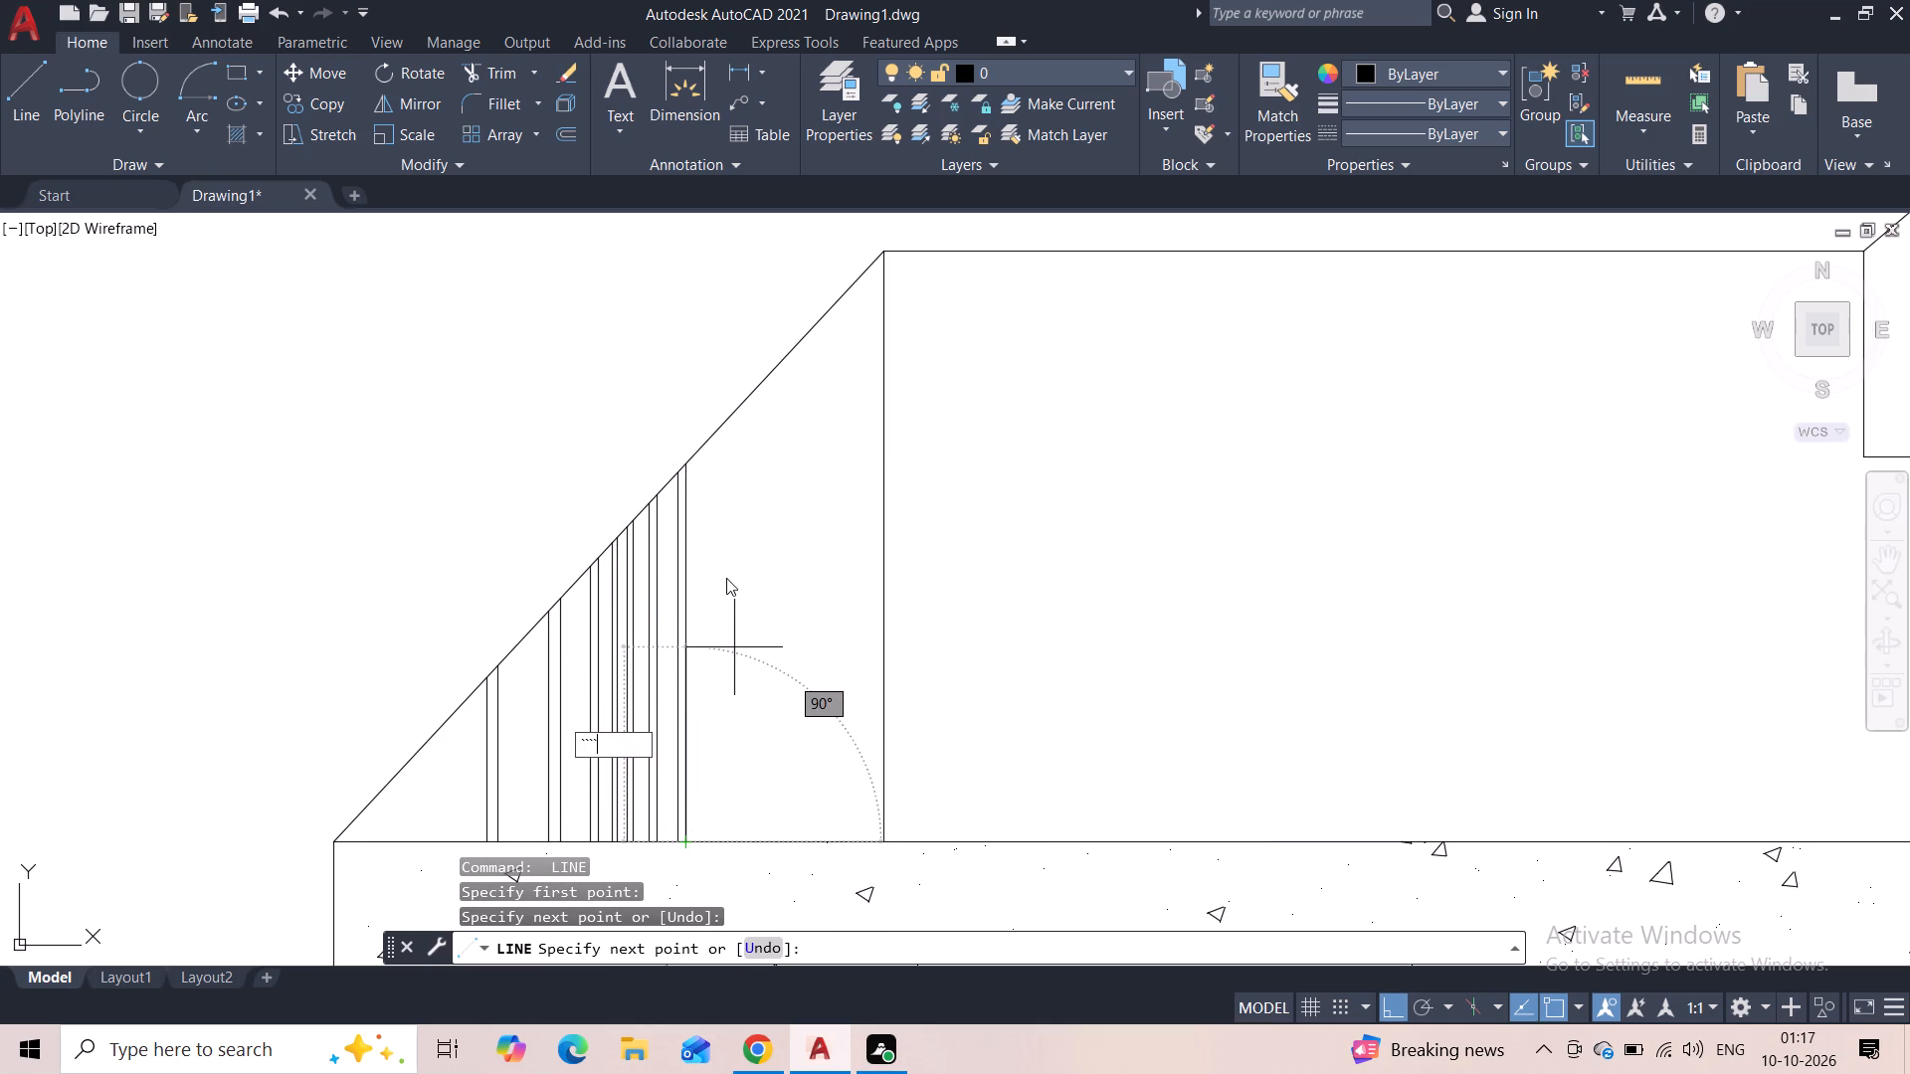
pyautogui.press('`')
pyautogui.press('Escape')
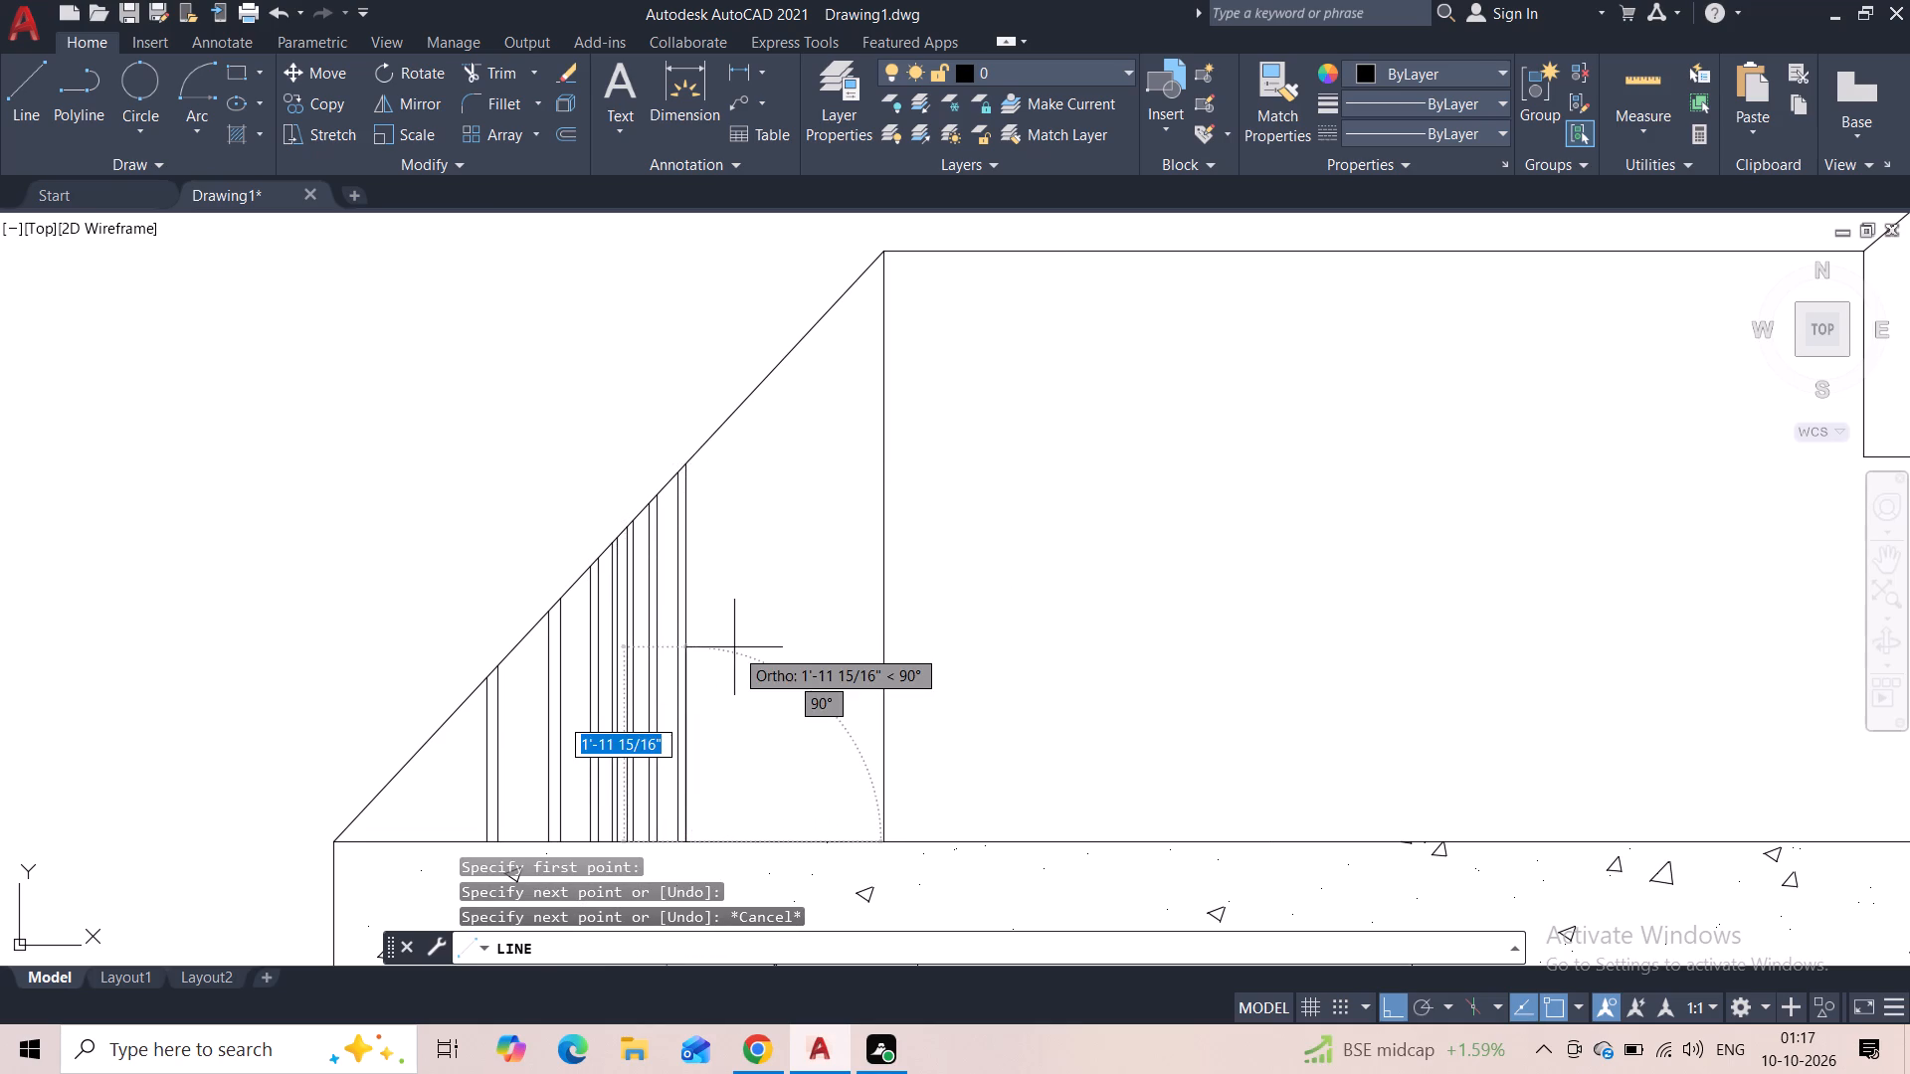
pyautogui.press('Escape')
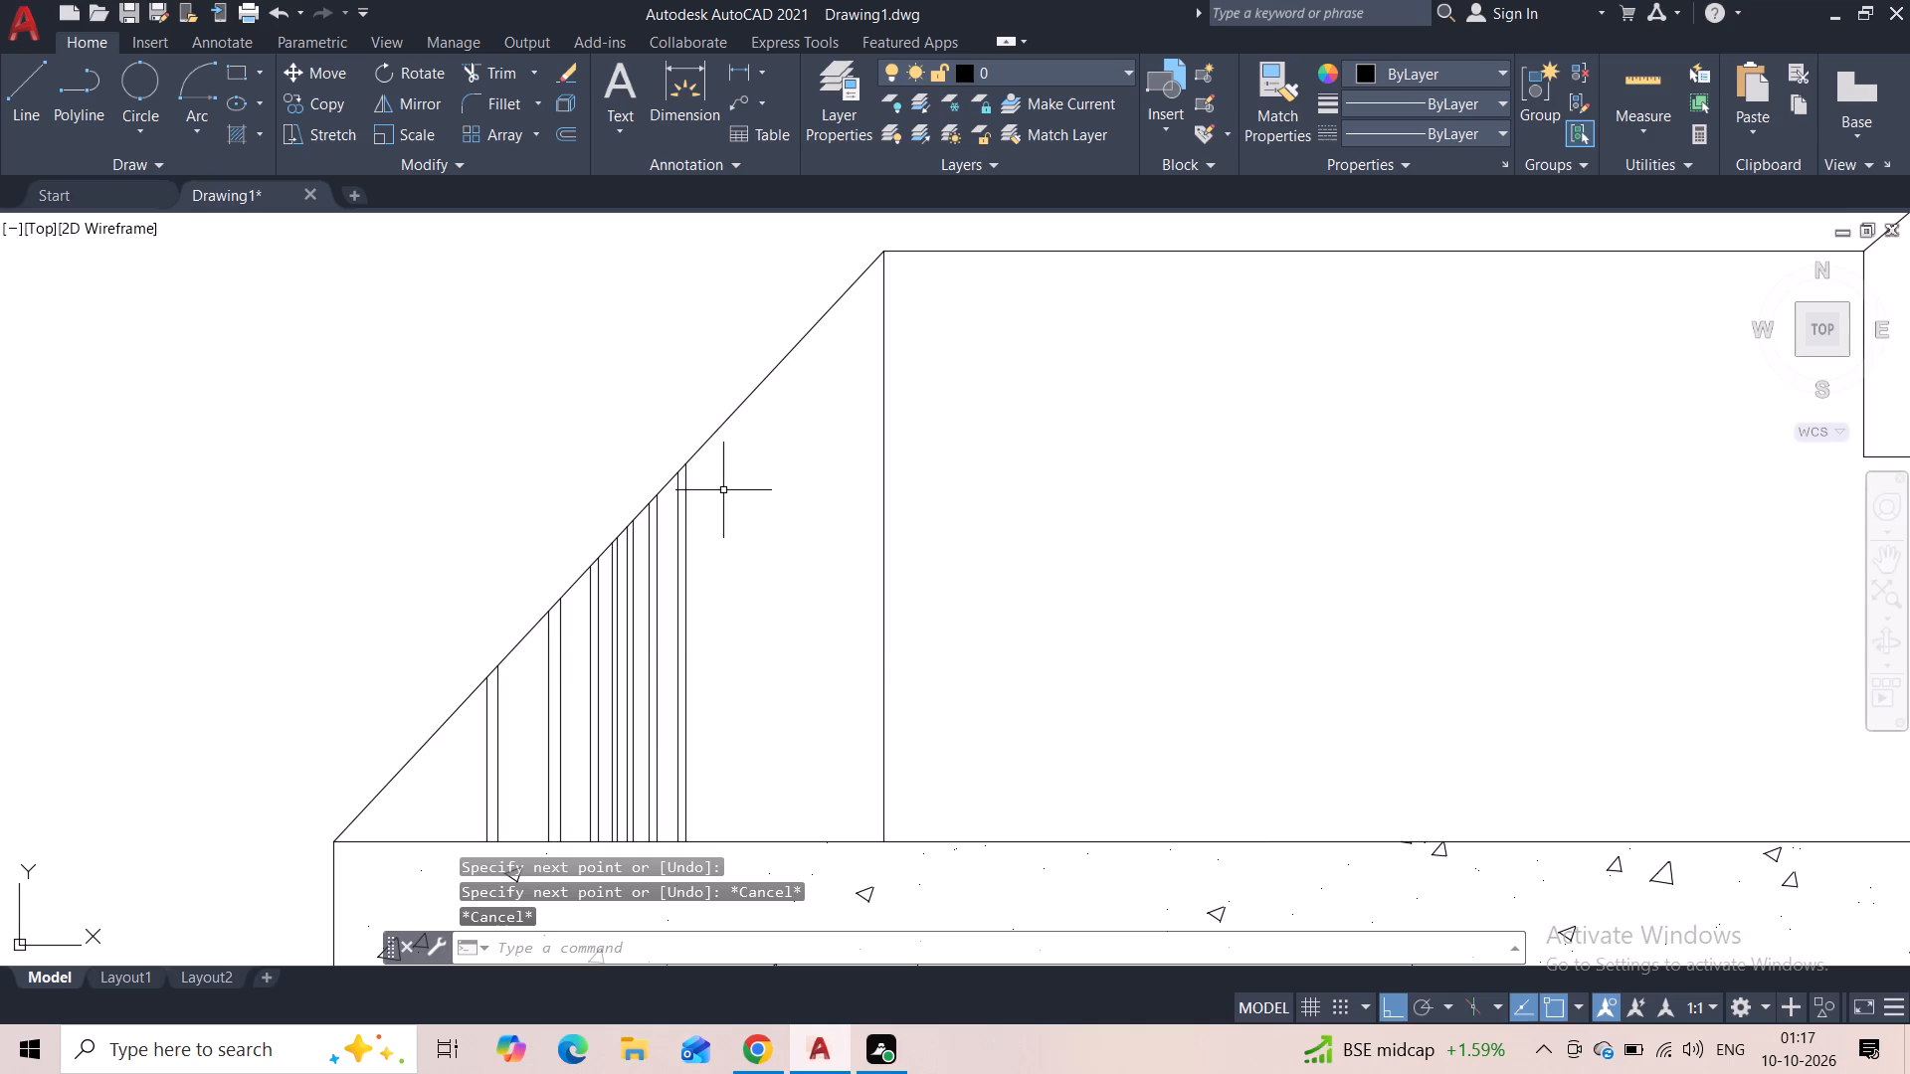
# Draw an eighth close pair of vertical lines from the roof slope to the eave line, the second about 4'-1" tall.
pyautogui.press('space')
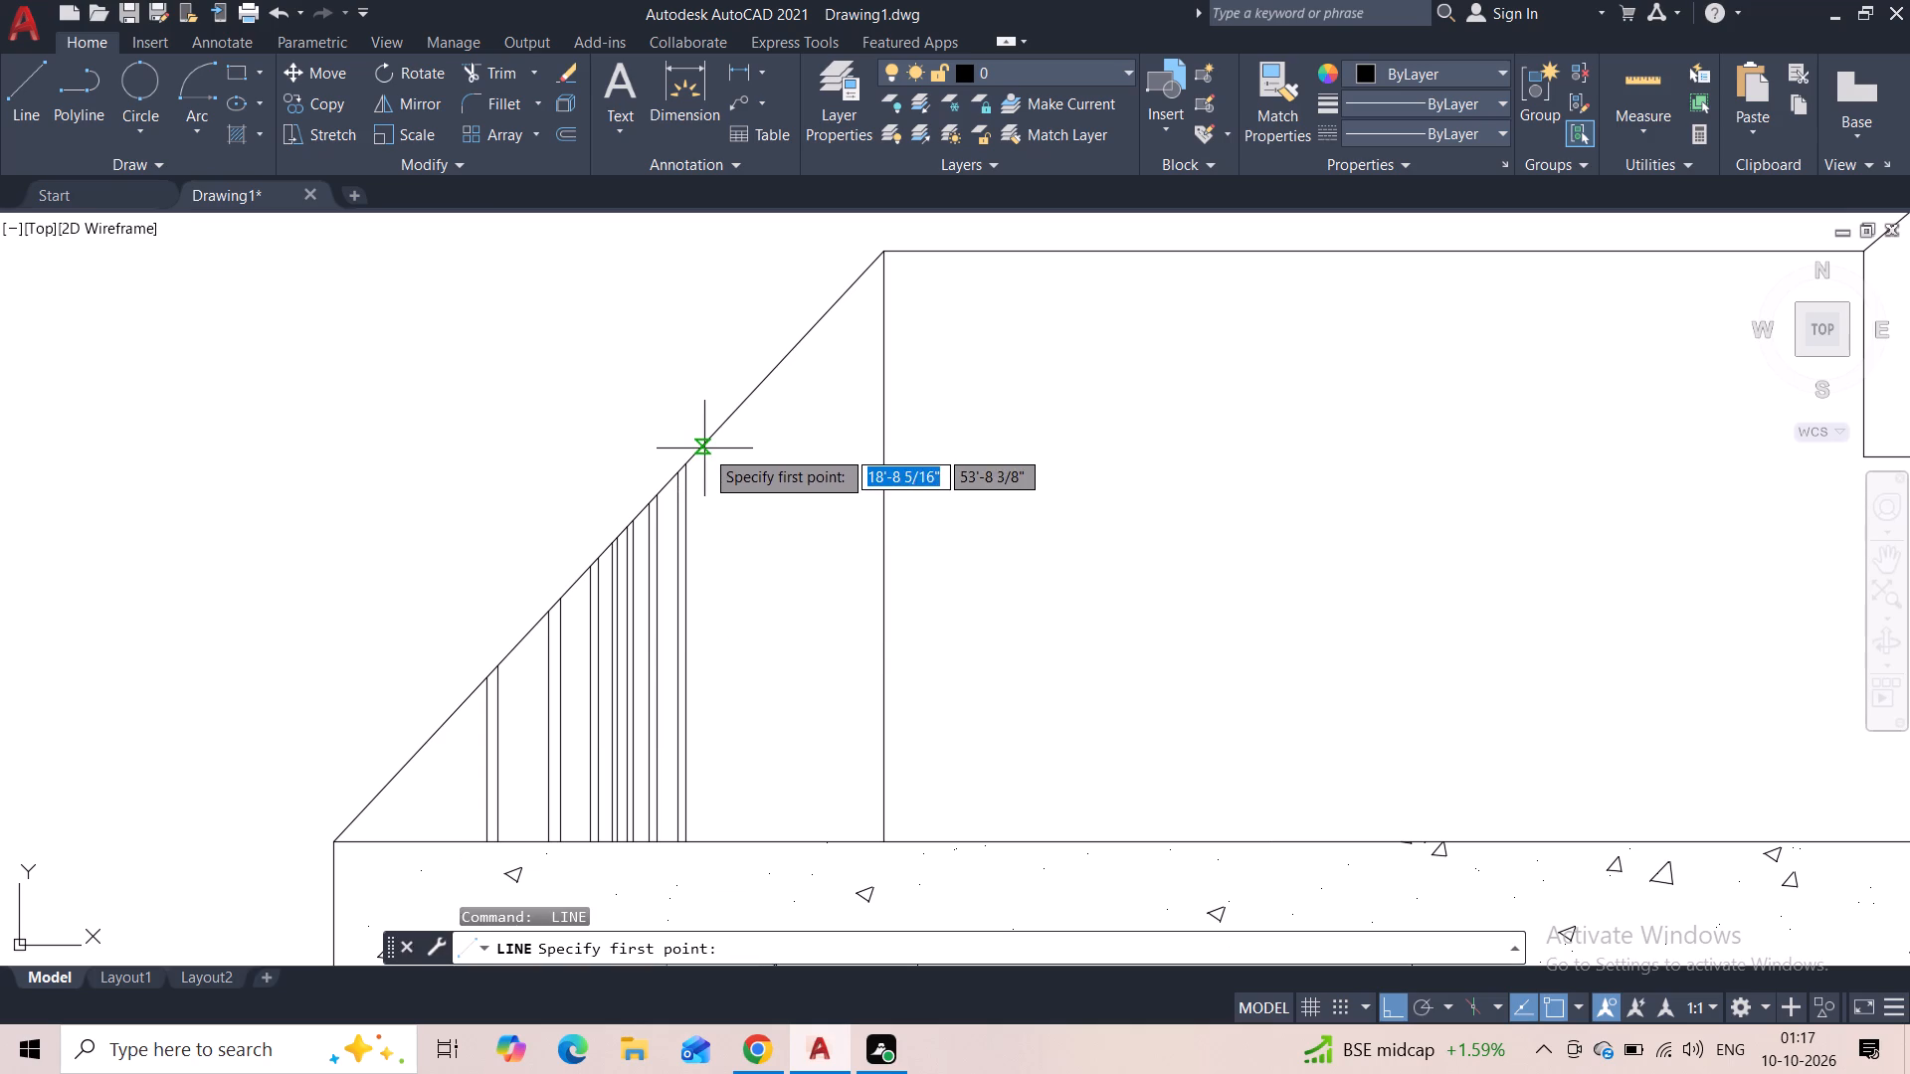
pyautogui.click(704, 448)
pyautogui.moveTo(710, 615); pyautogui.dragTo(710, 507, button='middle')
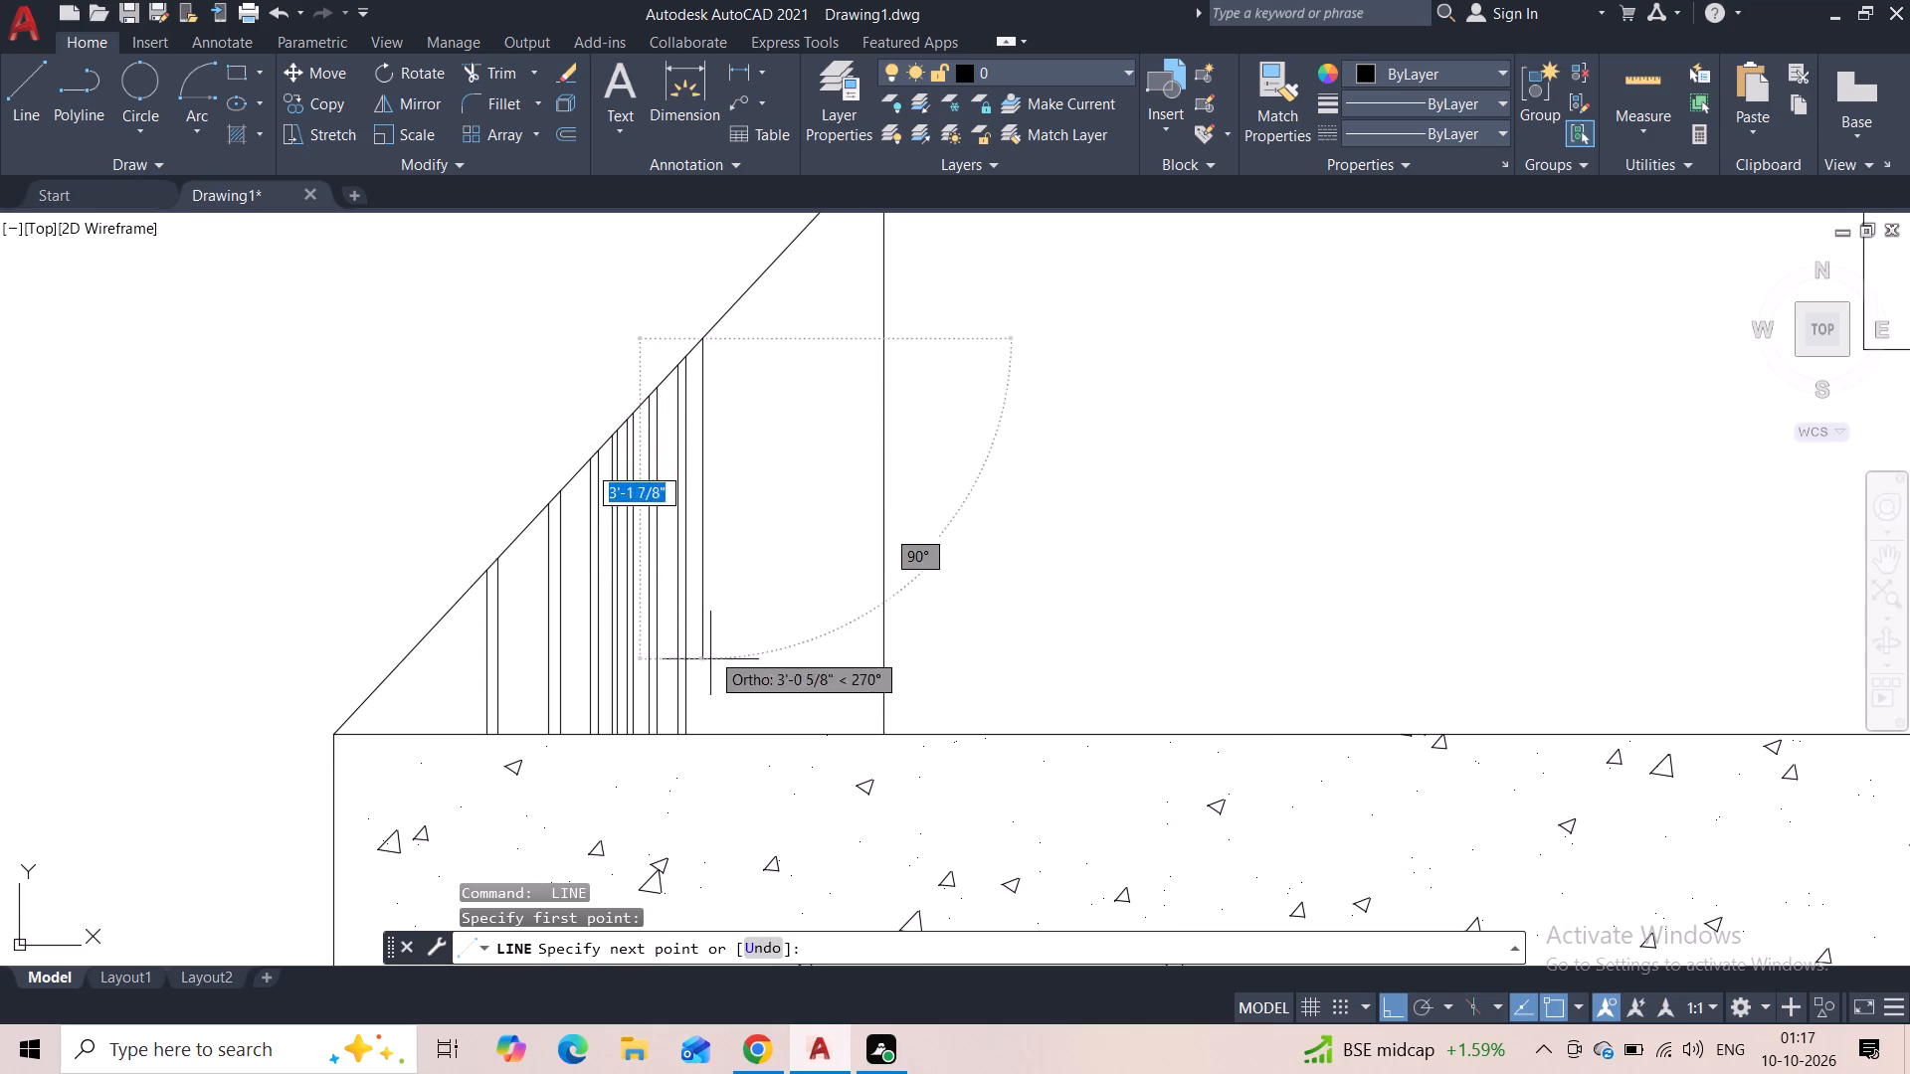
pyautogui.click(711, 730)
pyautogui.press('space')
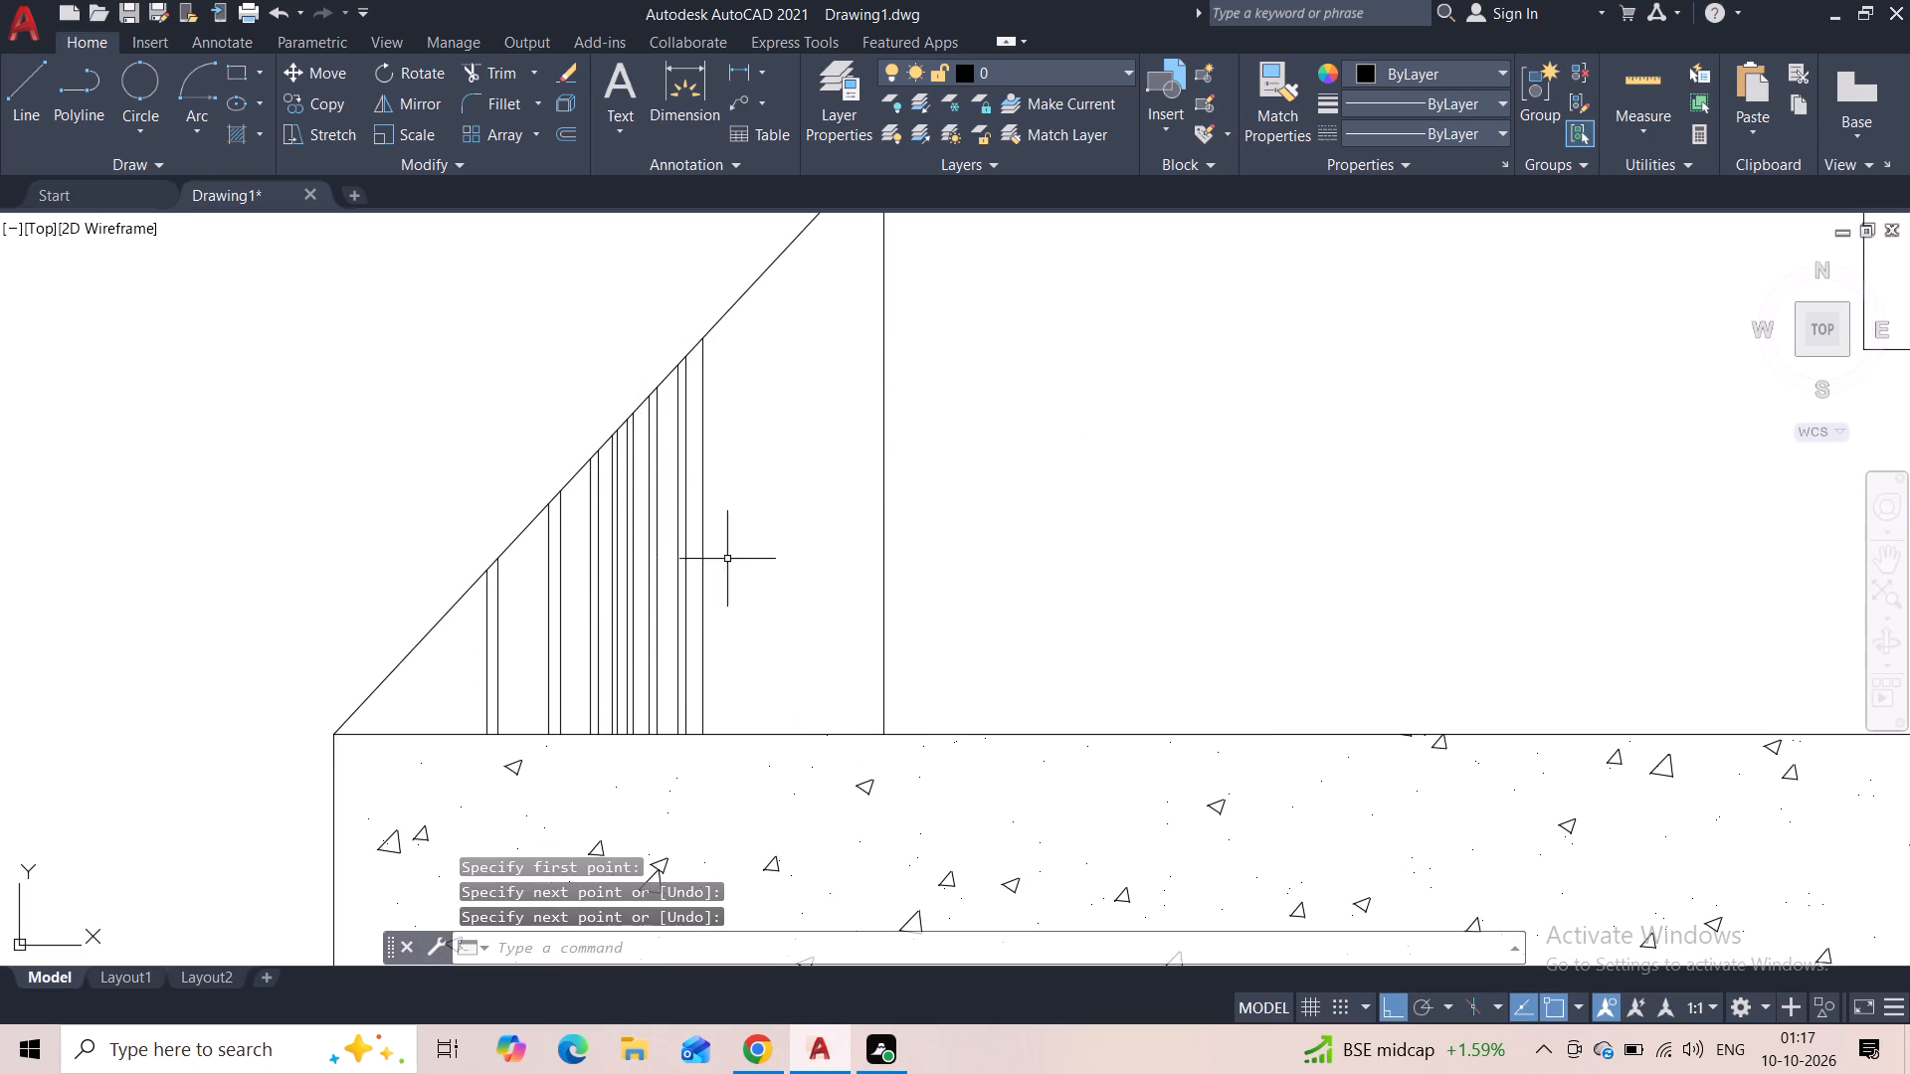
pyautogui.press('space')
pyautogui.click(717, 334)
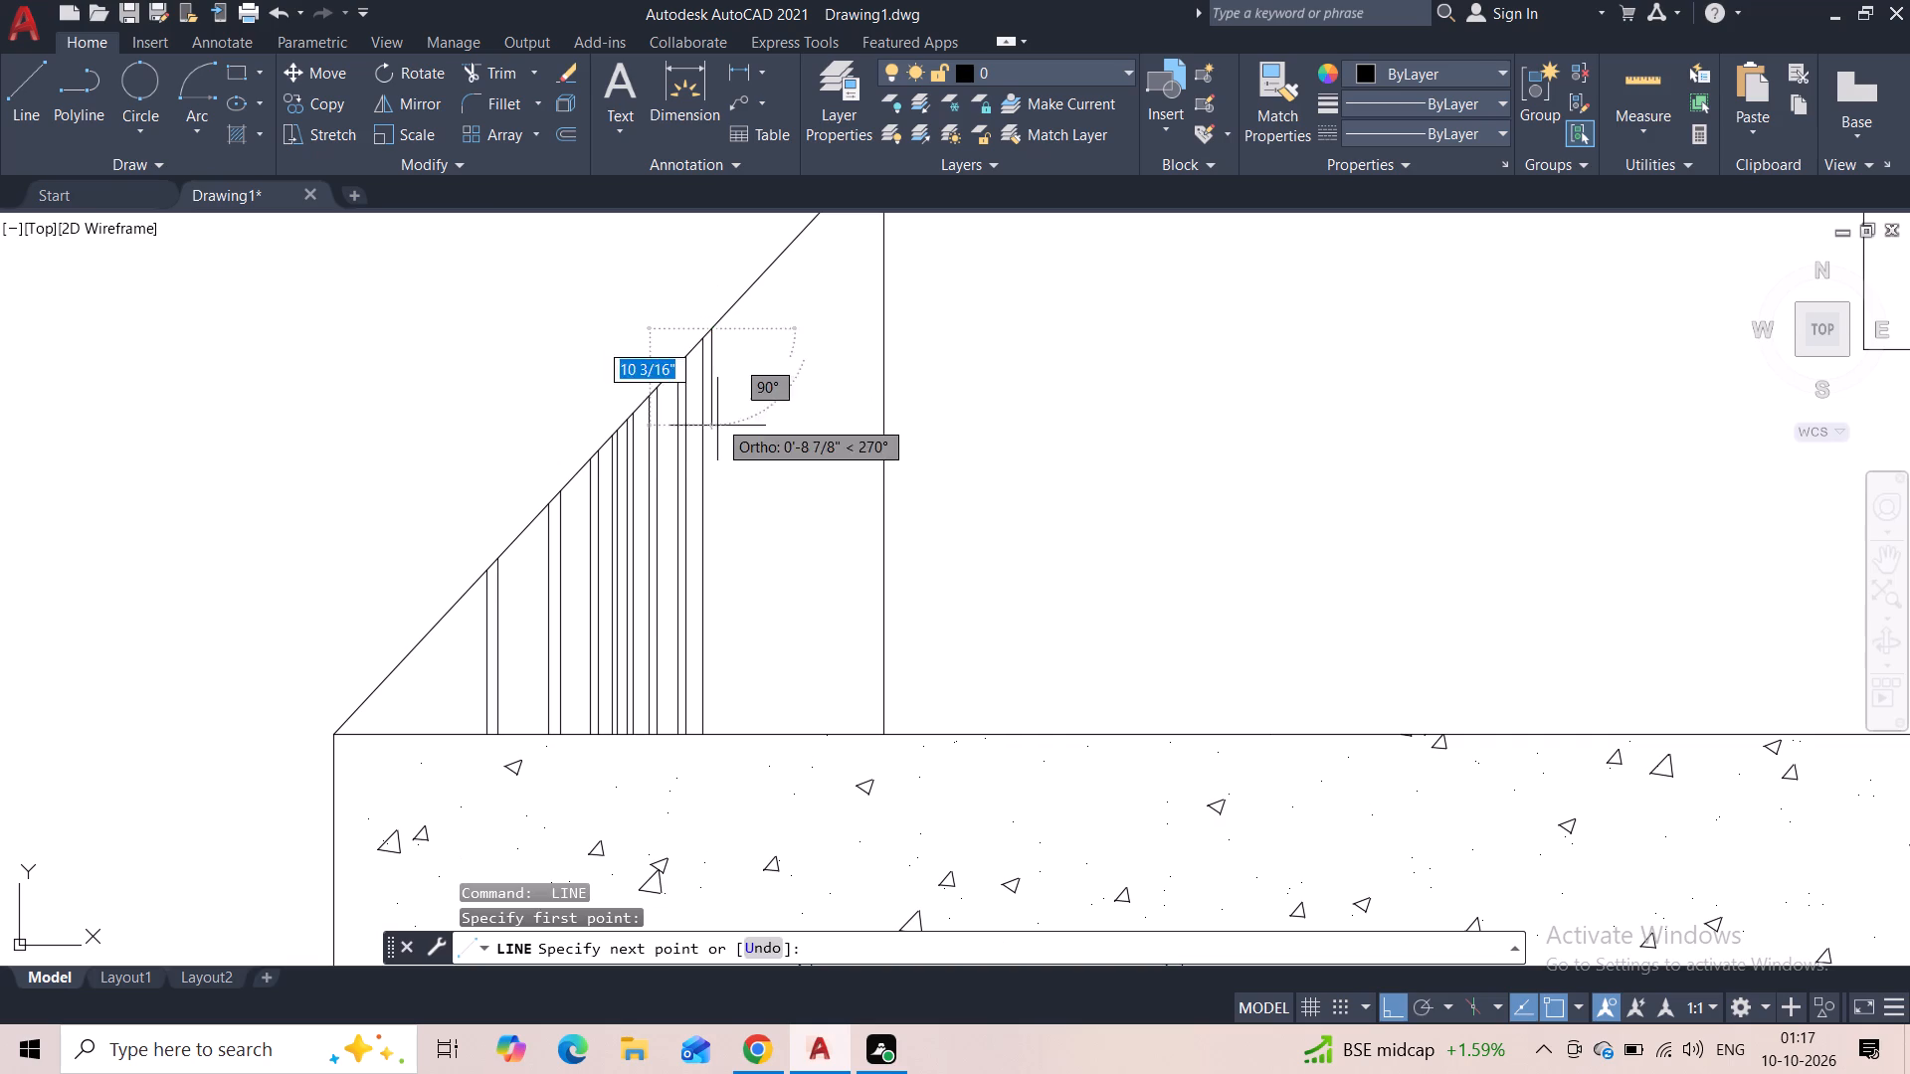
pyautogui.click(718, 730)
pyautogui.press('Escape')
# Draw a ninth close pair of vertical lines from the roof slope down to the eave line, just beyond the eighth pair.
pyautogui.press('space')
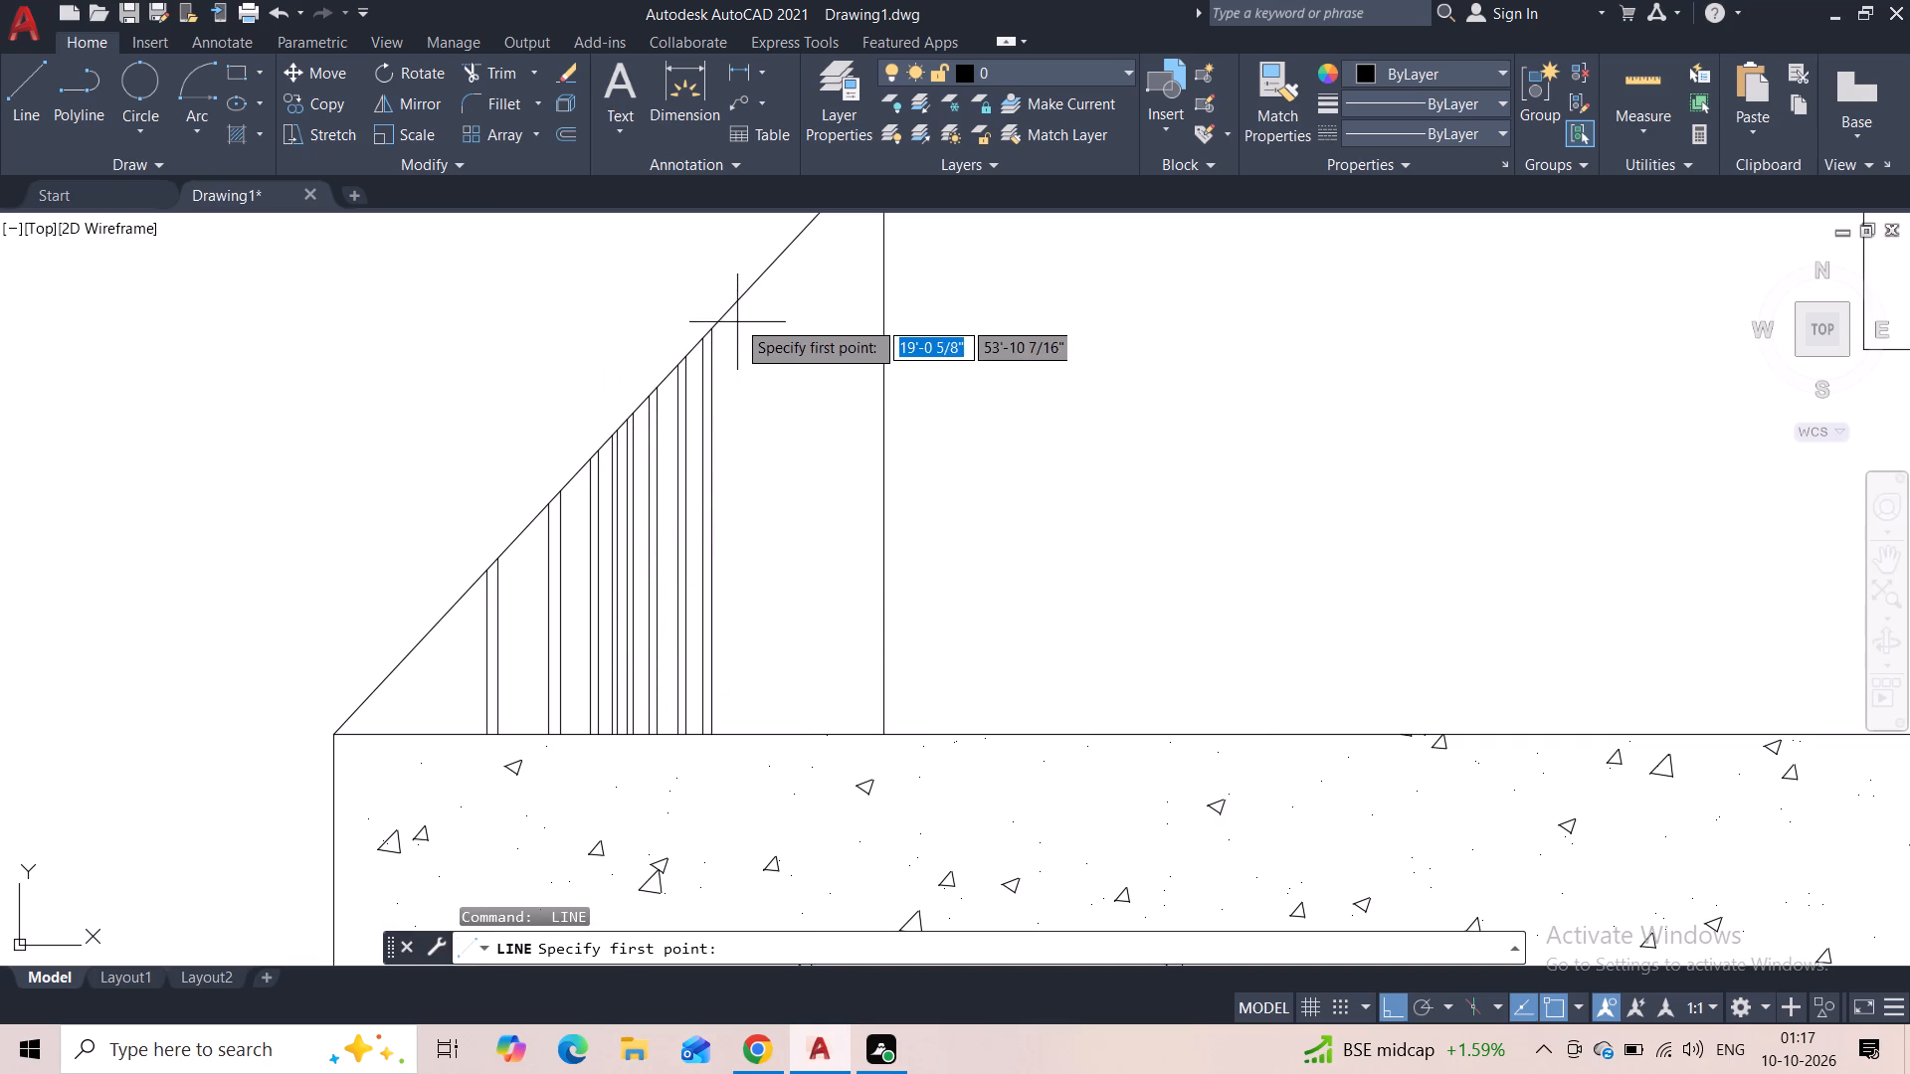
pyautogui.click(735, 317)
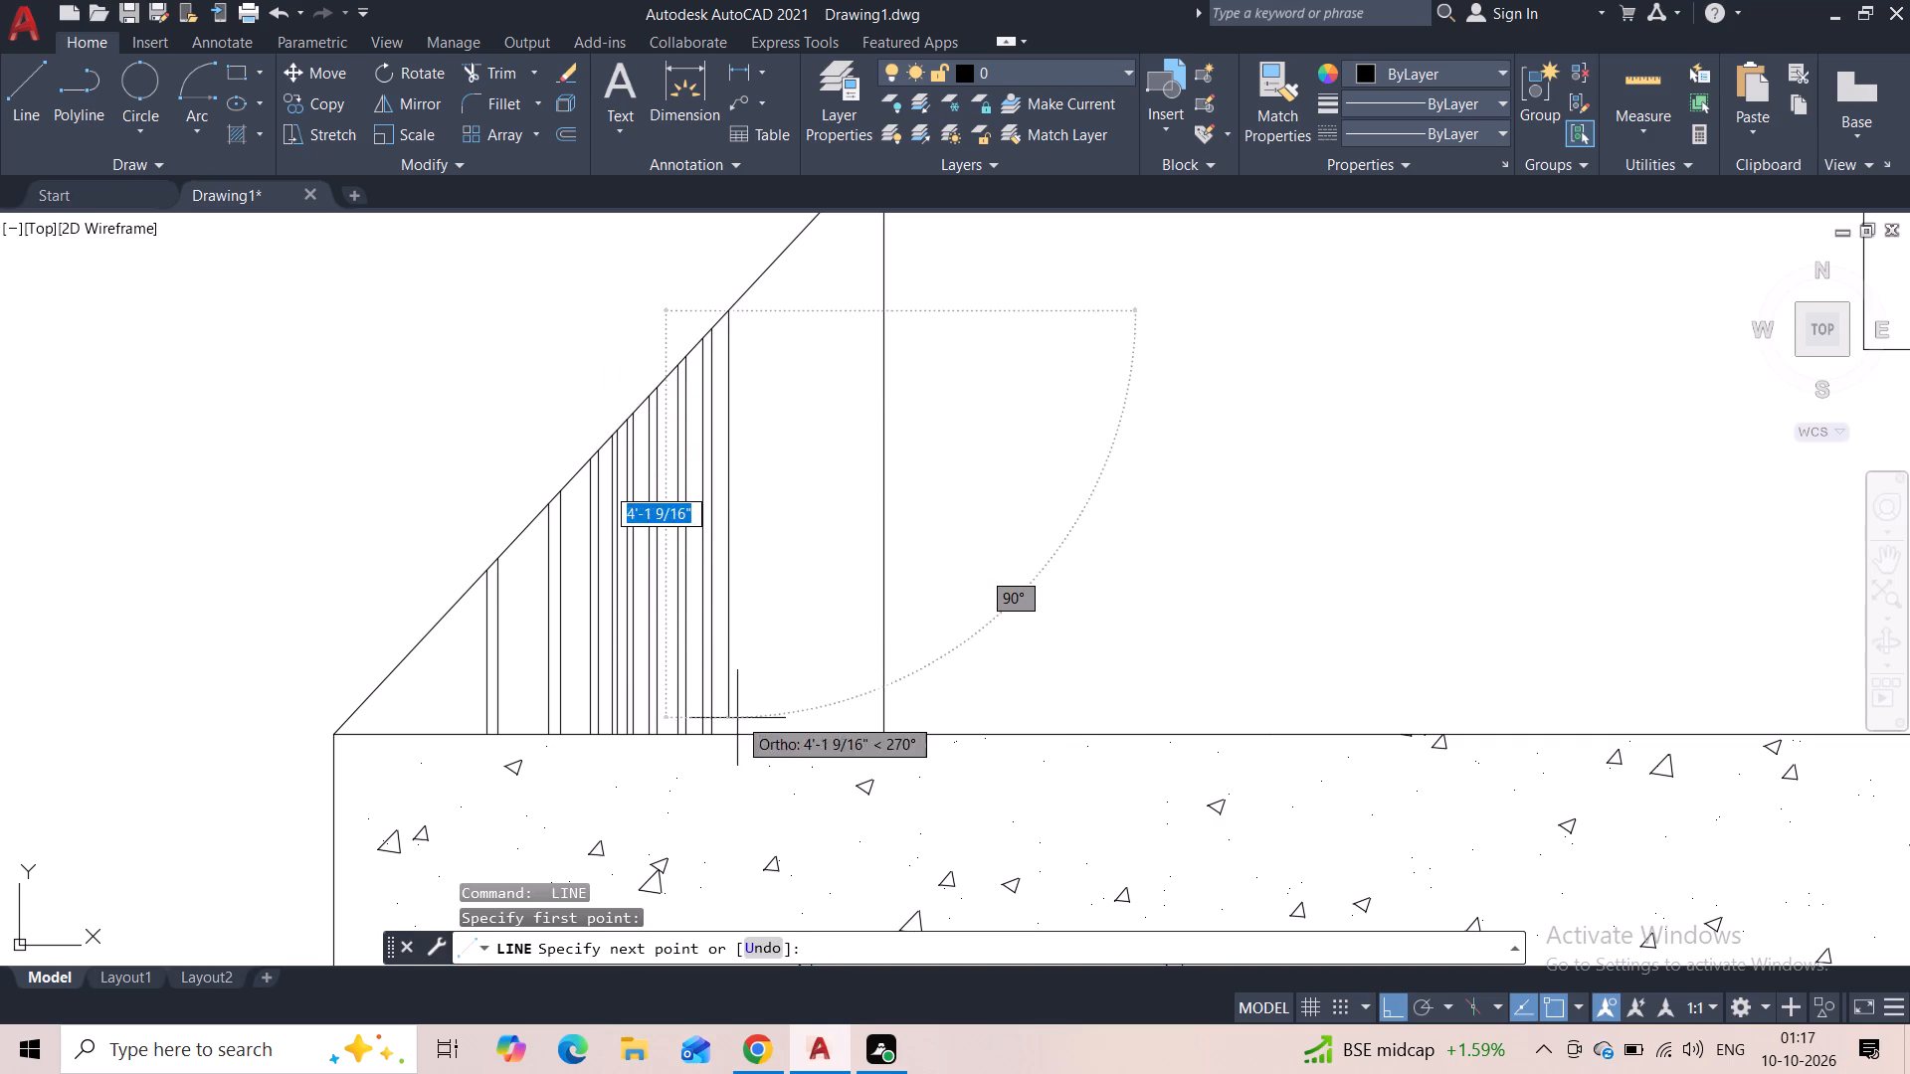
pyautogui.click(736, 733)
pyautogui.press('Escape')
pyautogui.press('space')
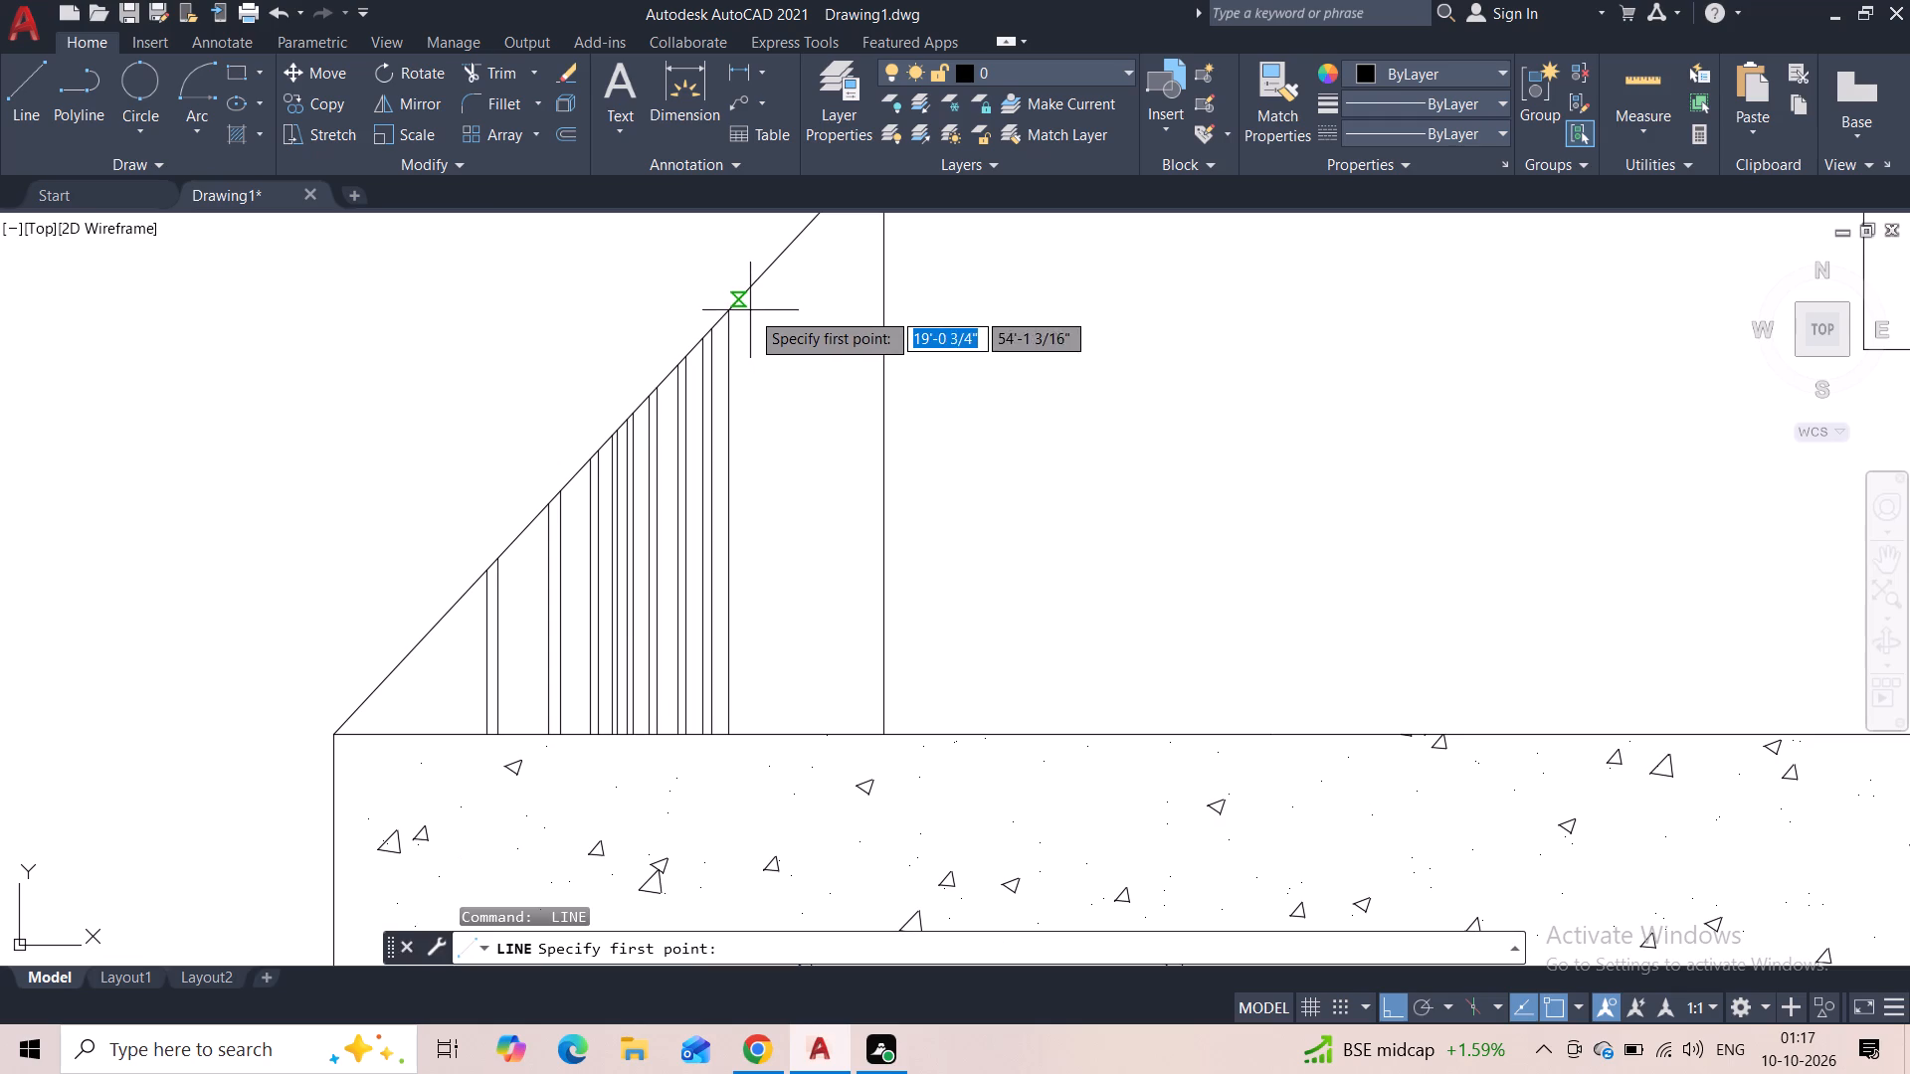
pyautogui.click(747, 302)
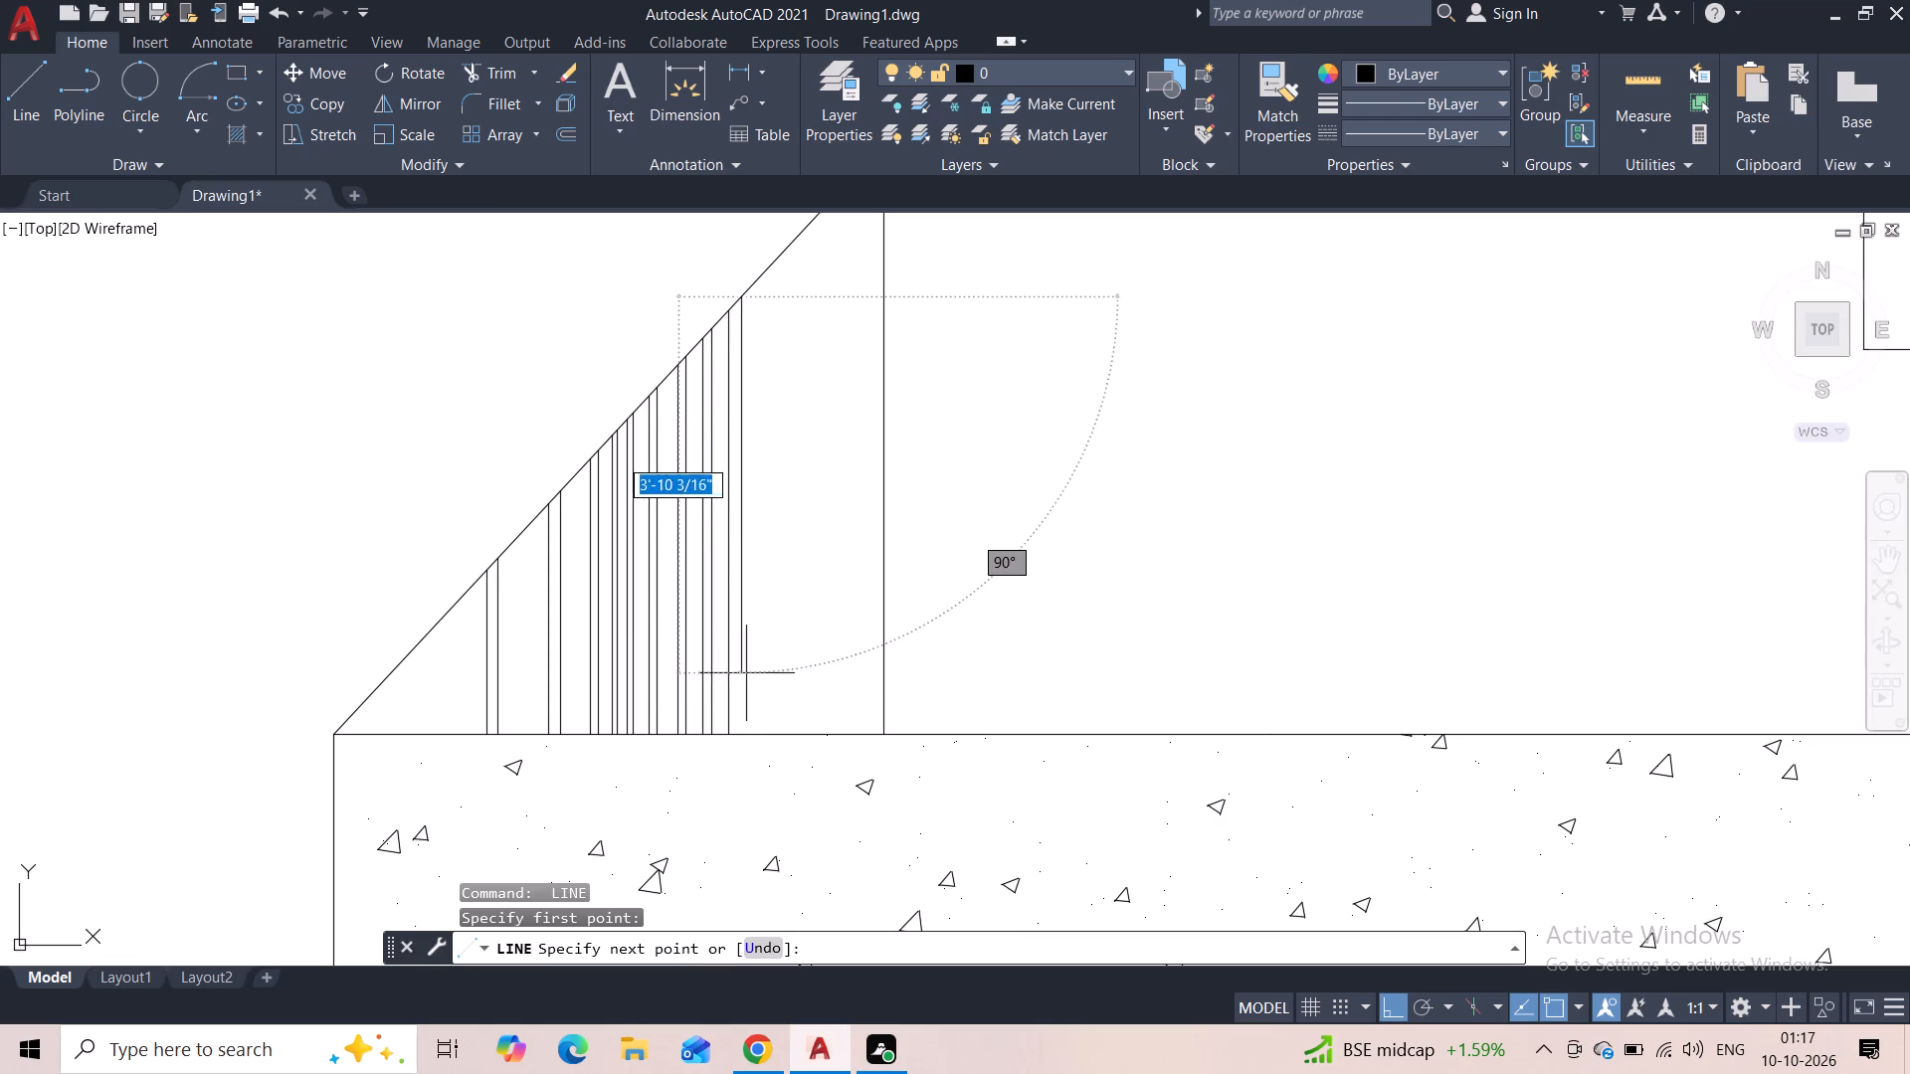
pyautogui.click(750, 743)
pyautogui.press('Escape')
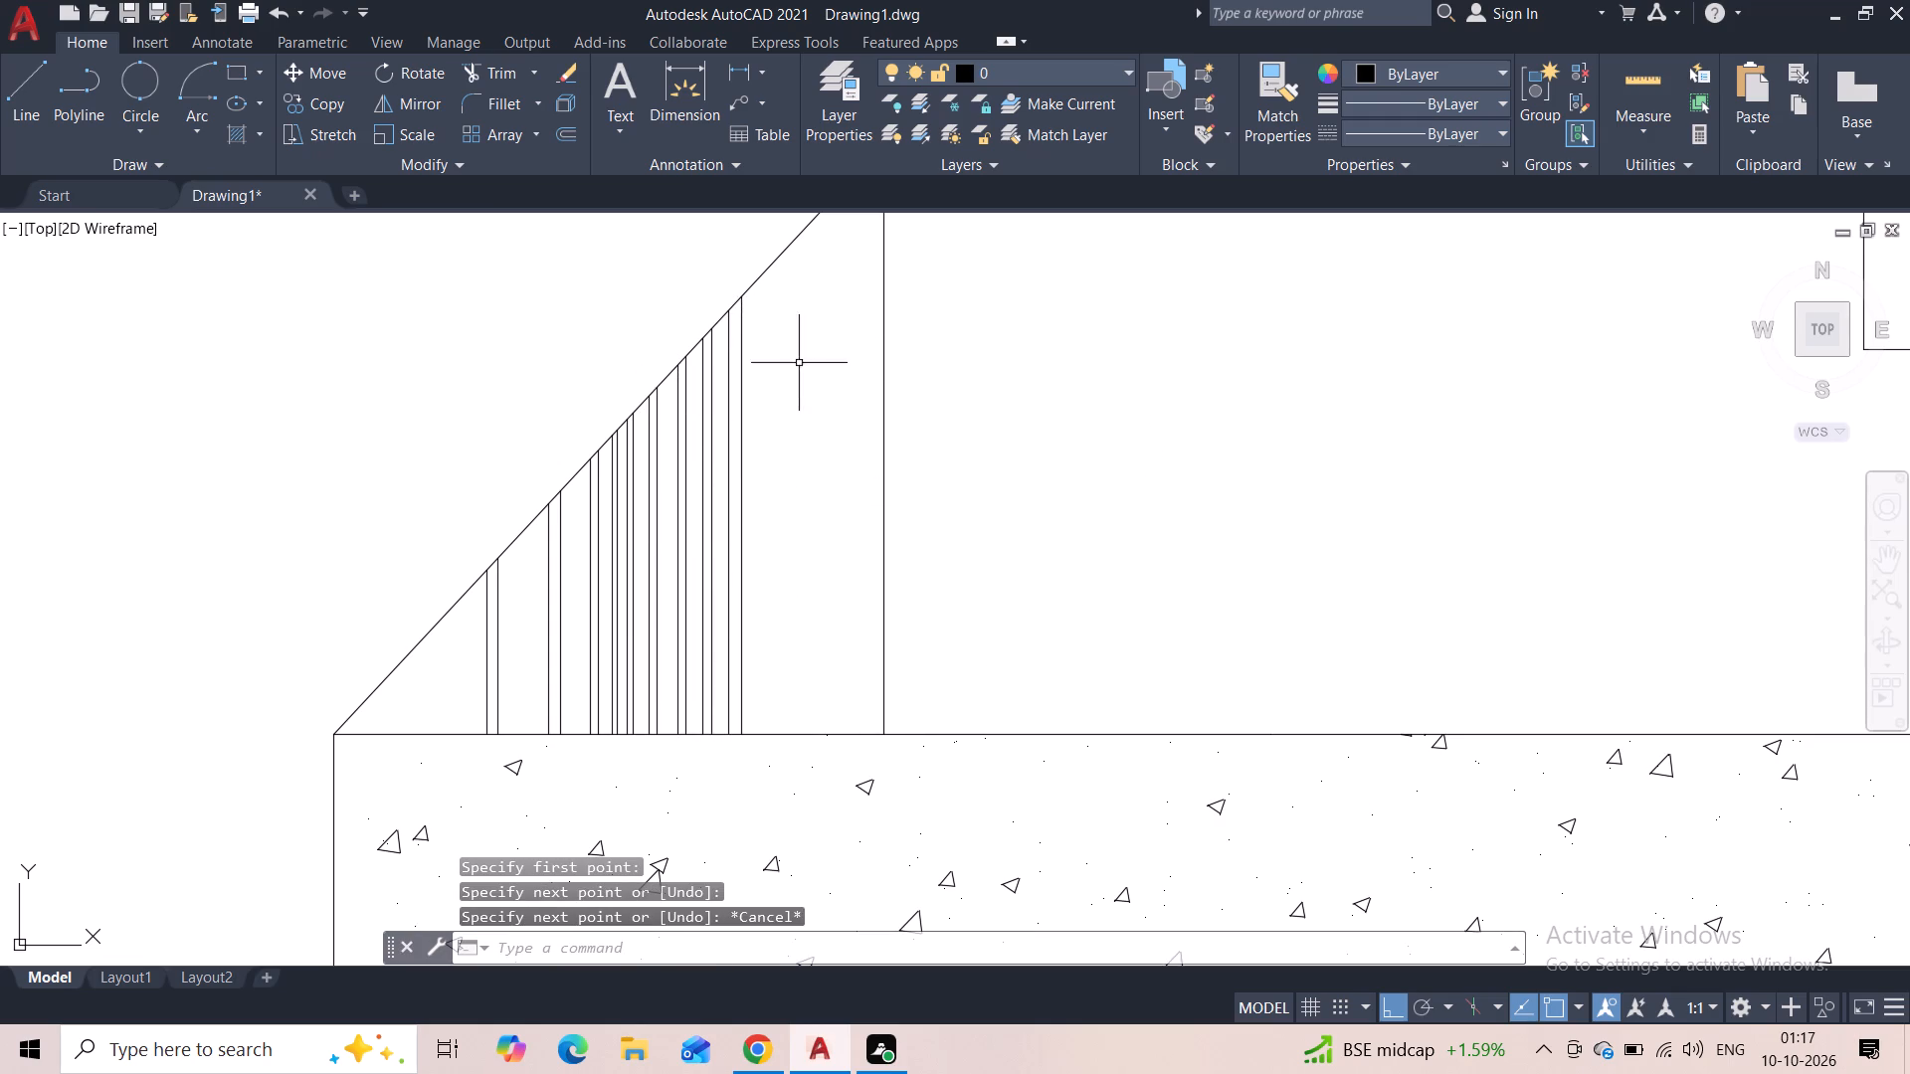
# Draw a tenth pair of vertical lines from the roof slope down to the eave line, just beyond the ninth pair.
pyautogui.press('space')
pyautogui.click(755, 277)
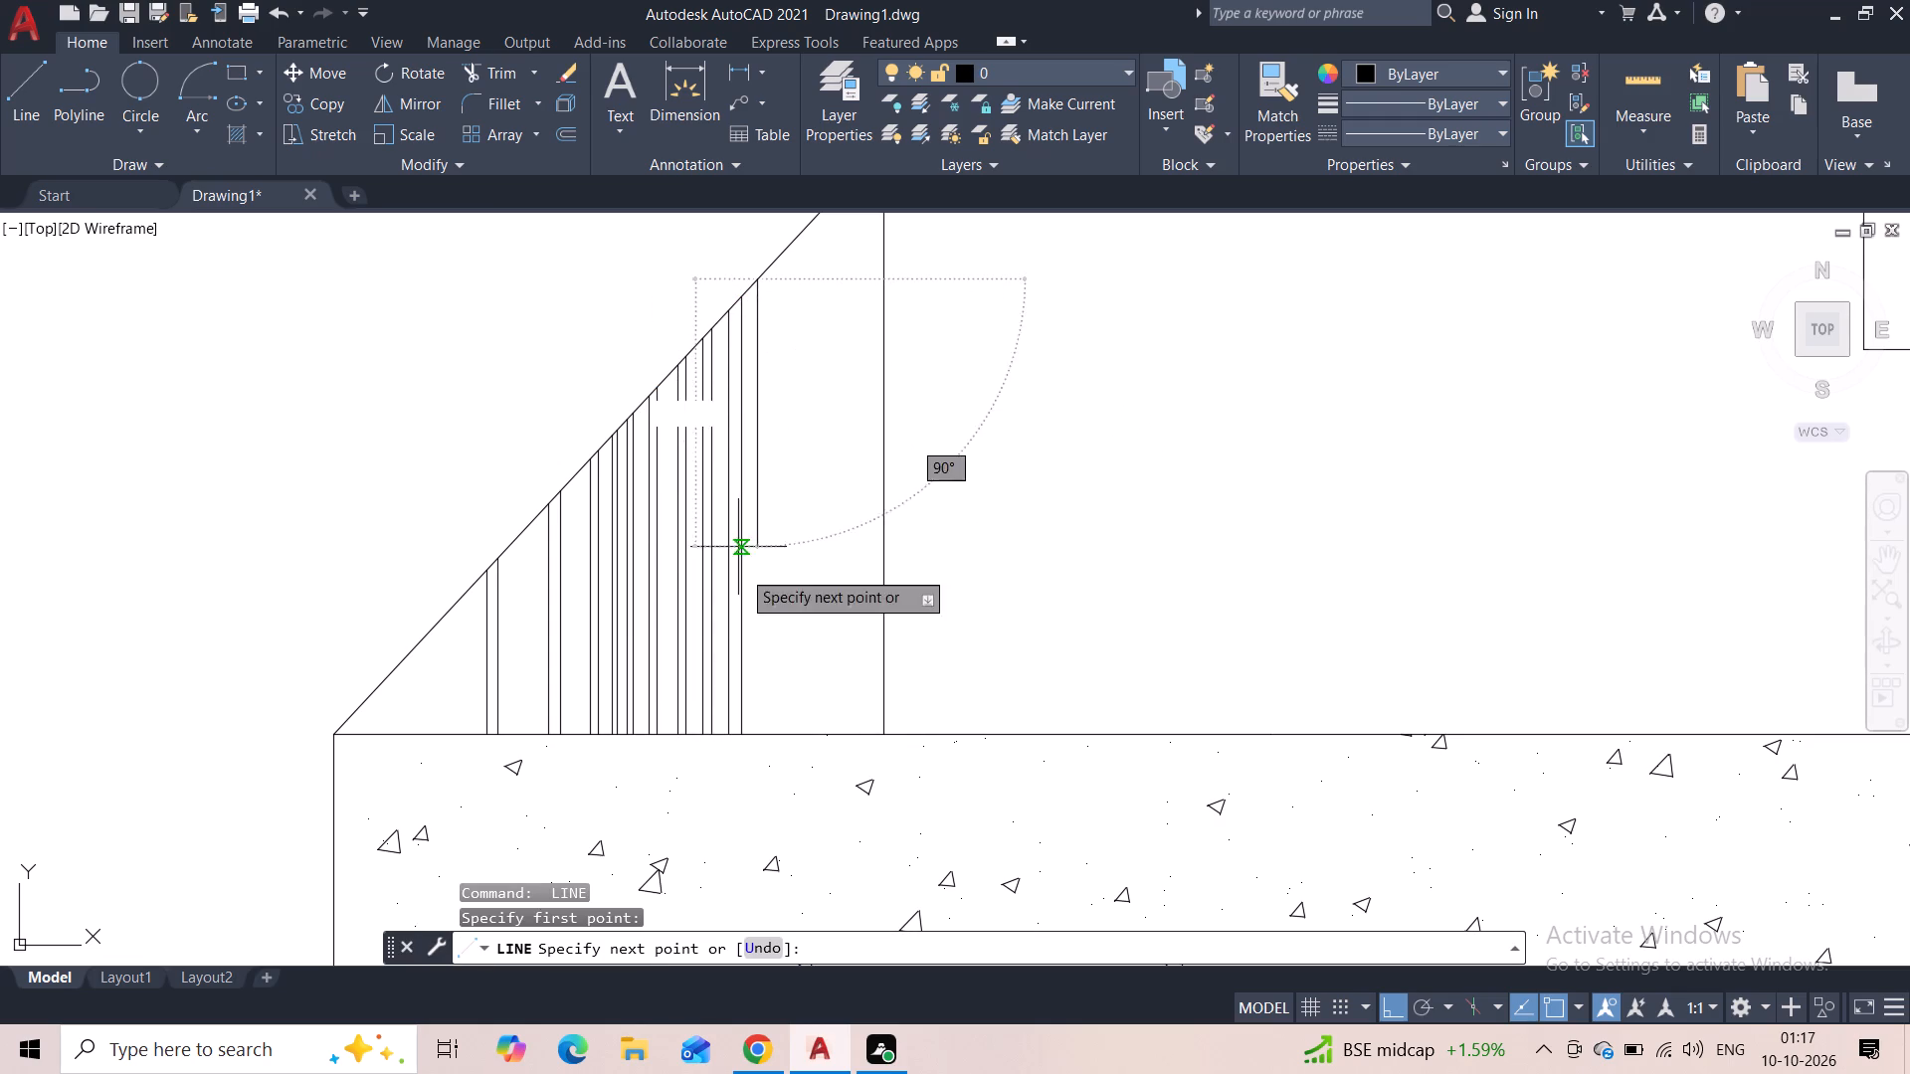
pyautogui.click(766, 734)
pyautogui.press('Escape')
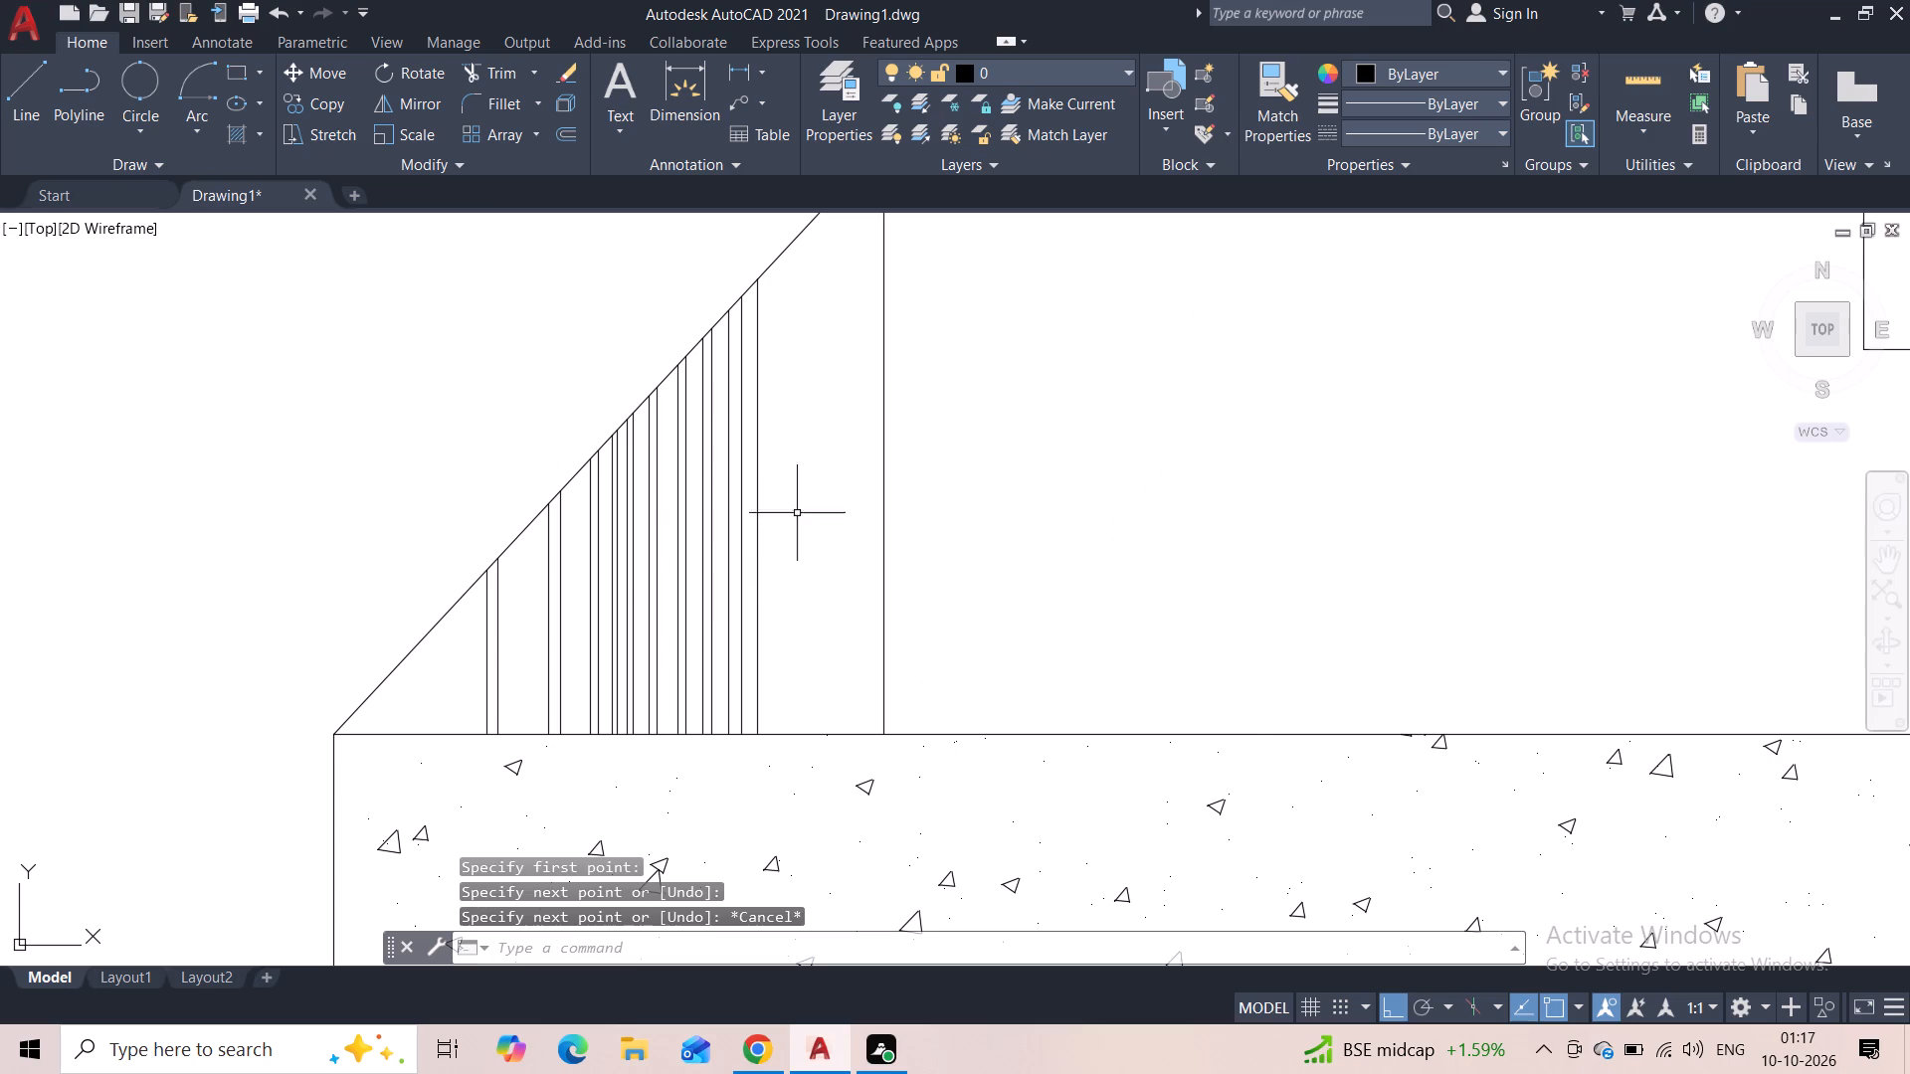
pyautogui.press('space')
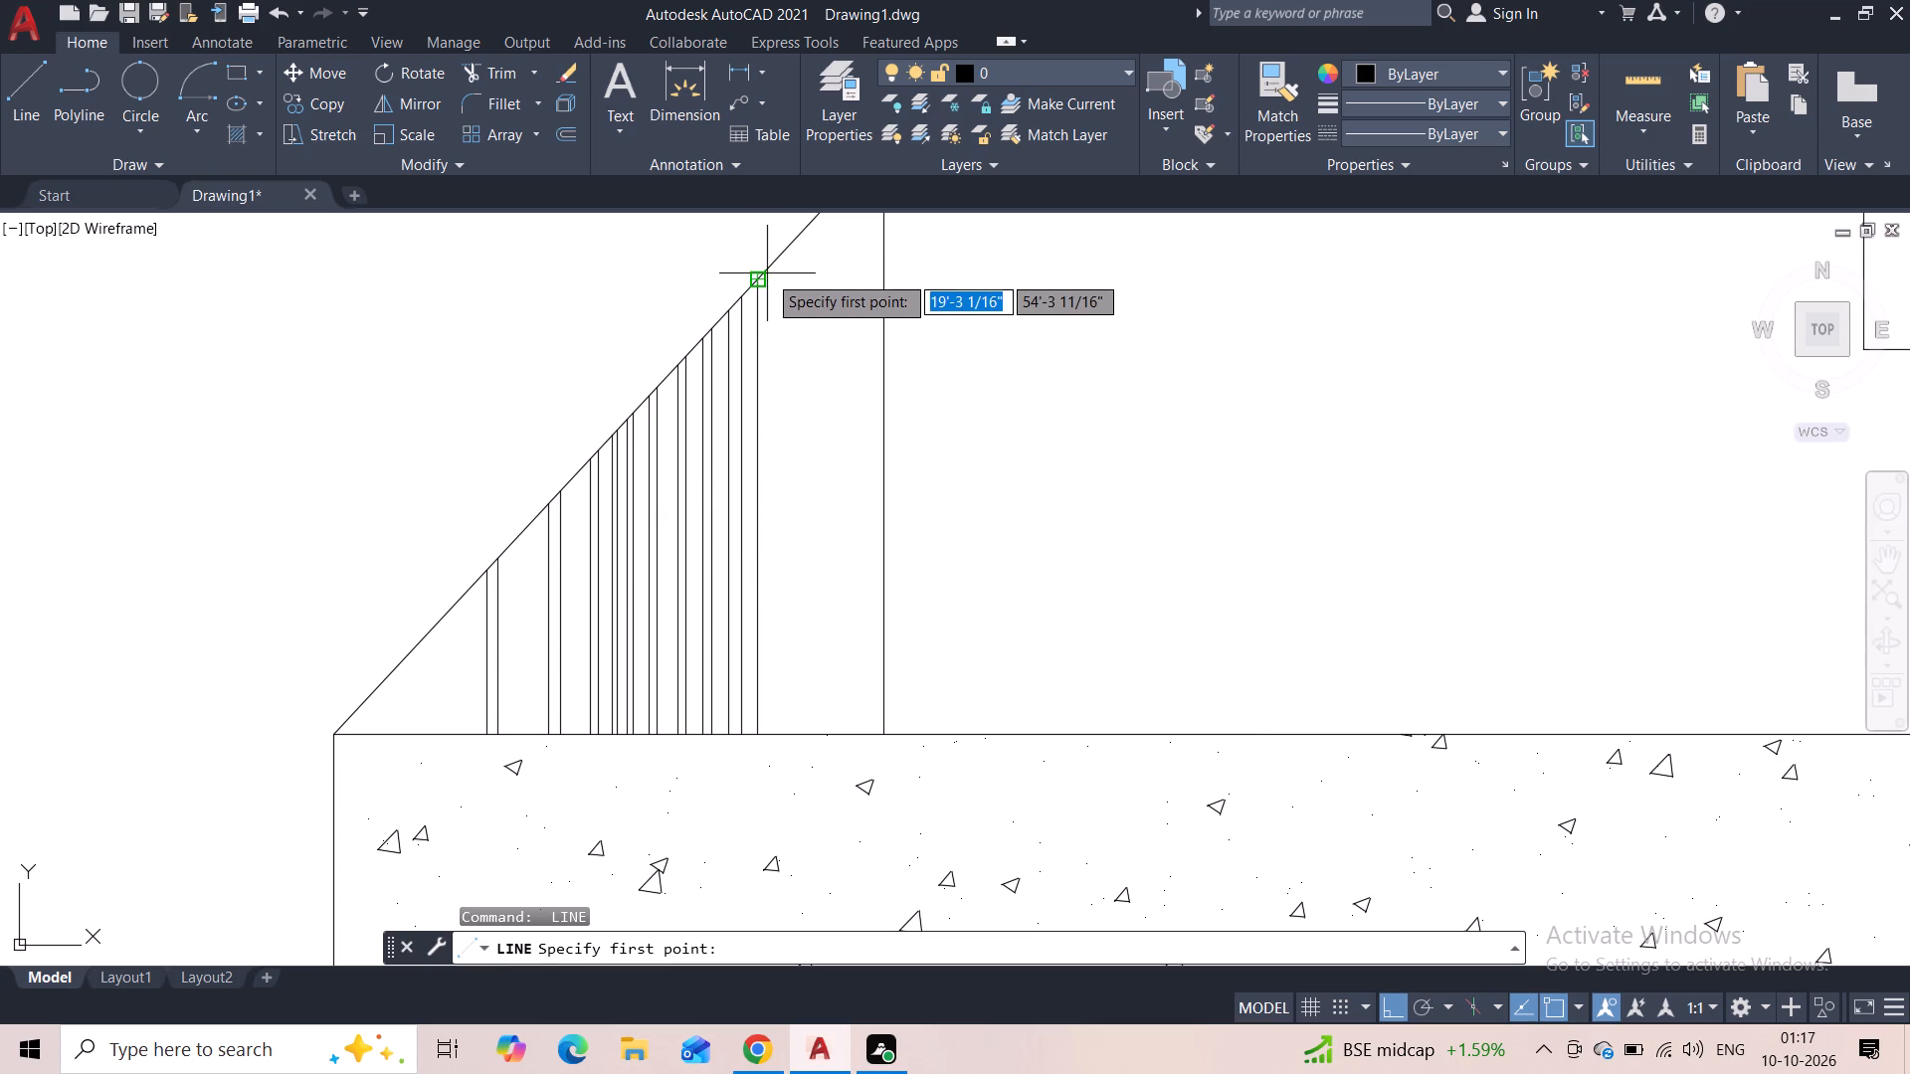
pyautogui.click(777, 264)
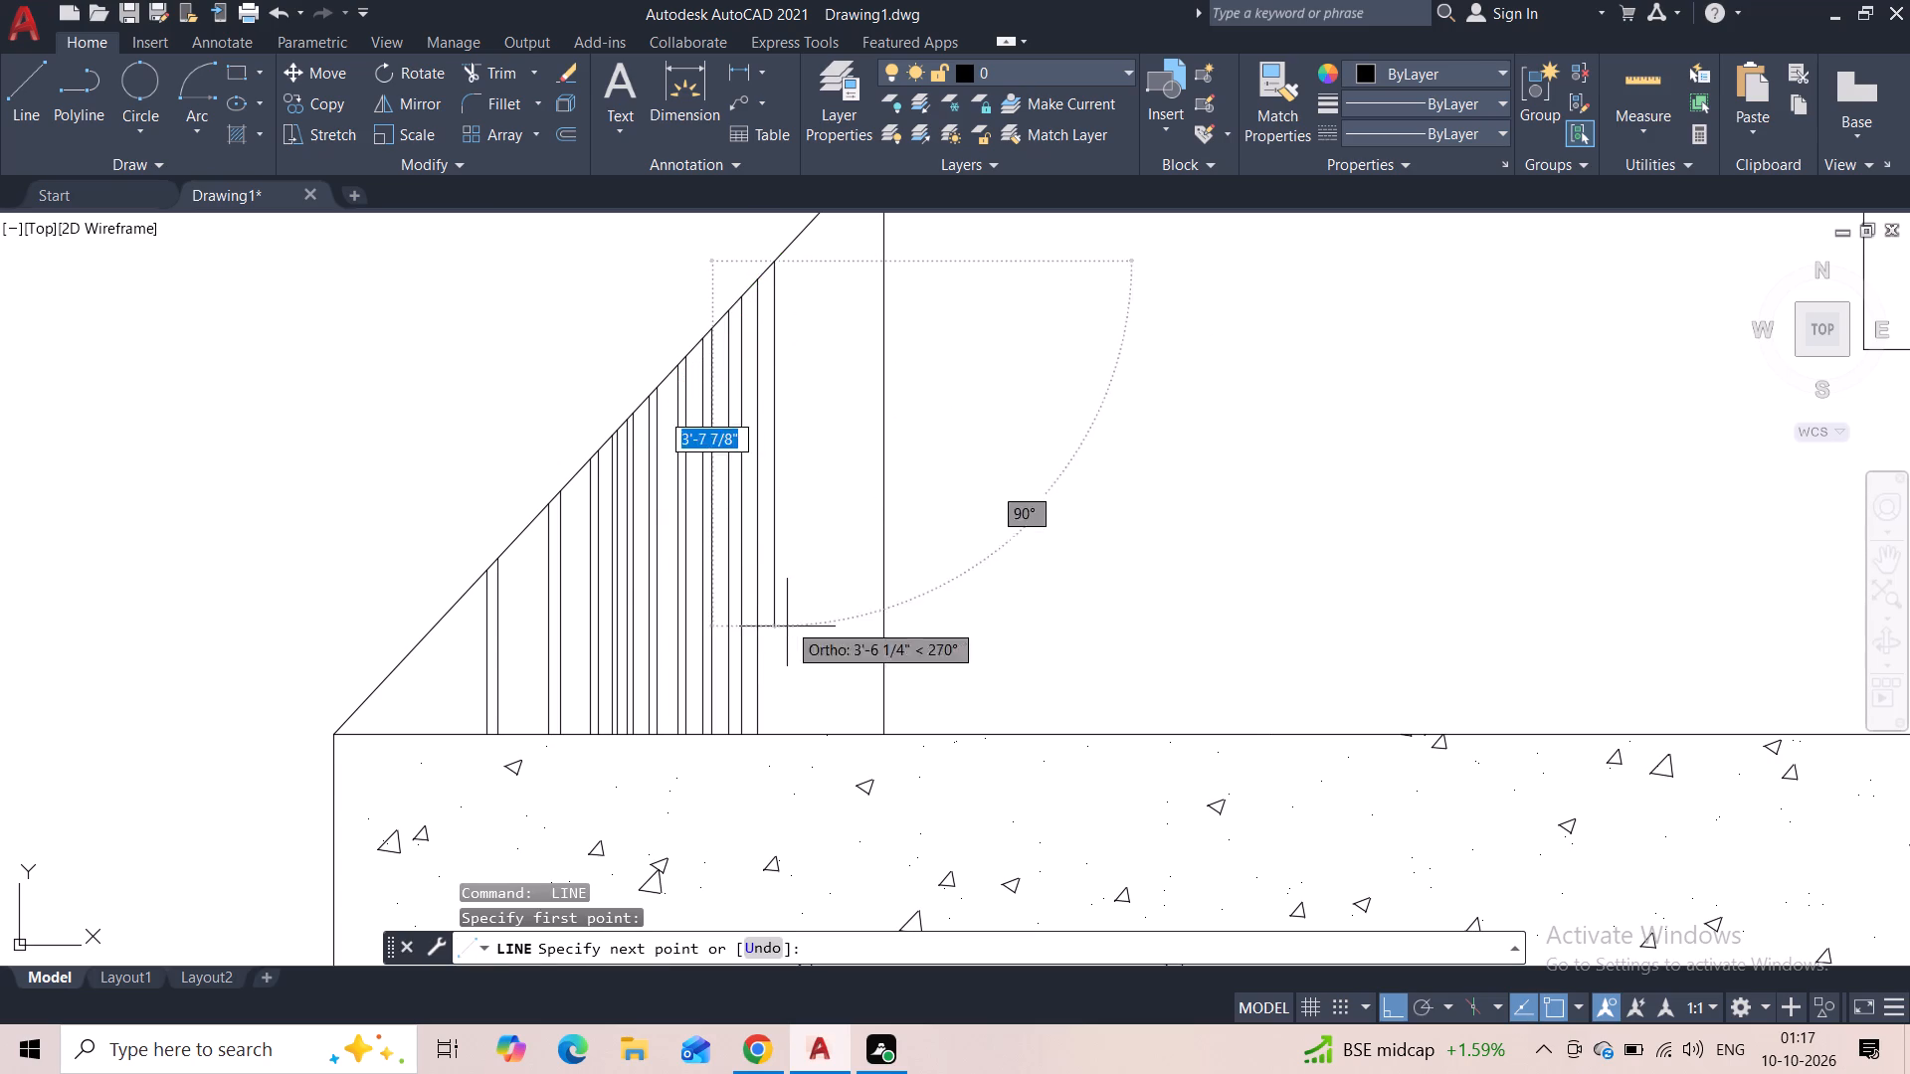
pyautogui.click(776, 736)
pyautogui.press('Escape')
# Draw a line from the roof slope down to the eave line, just beyond the tenth pair.
pyautogui.press('space')
pyautogui.moveTo(807, 368); pyautogui.dragTo(786, 445, button='middle')
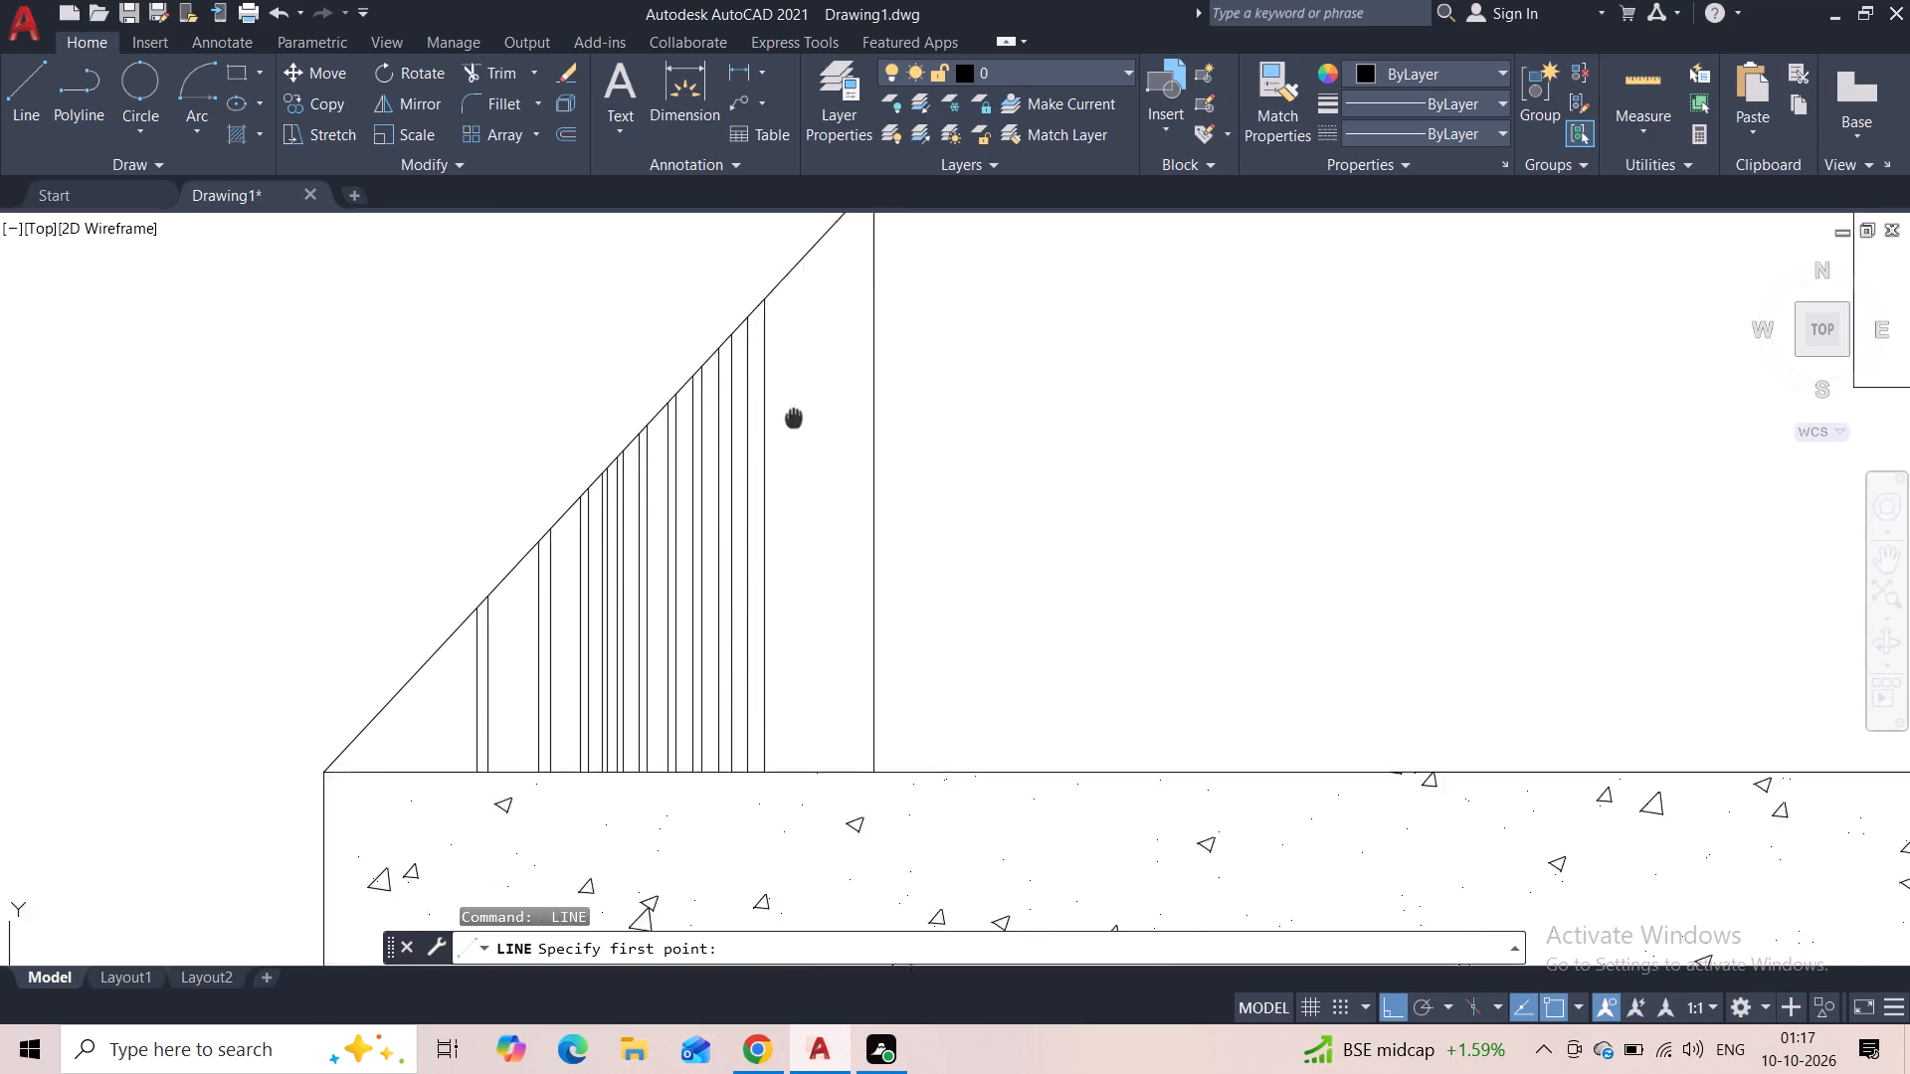
pyautogui.moveTo(786, 445); pyautogui.dragTo(774, 494, button='middle')
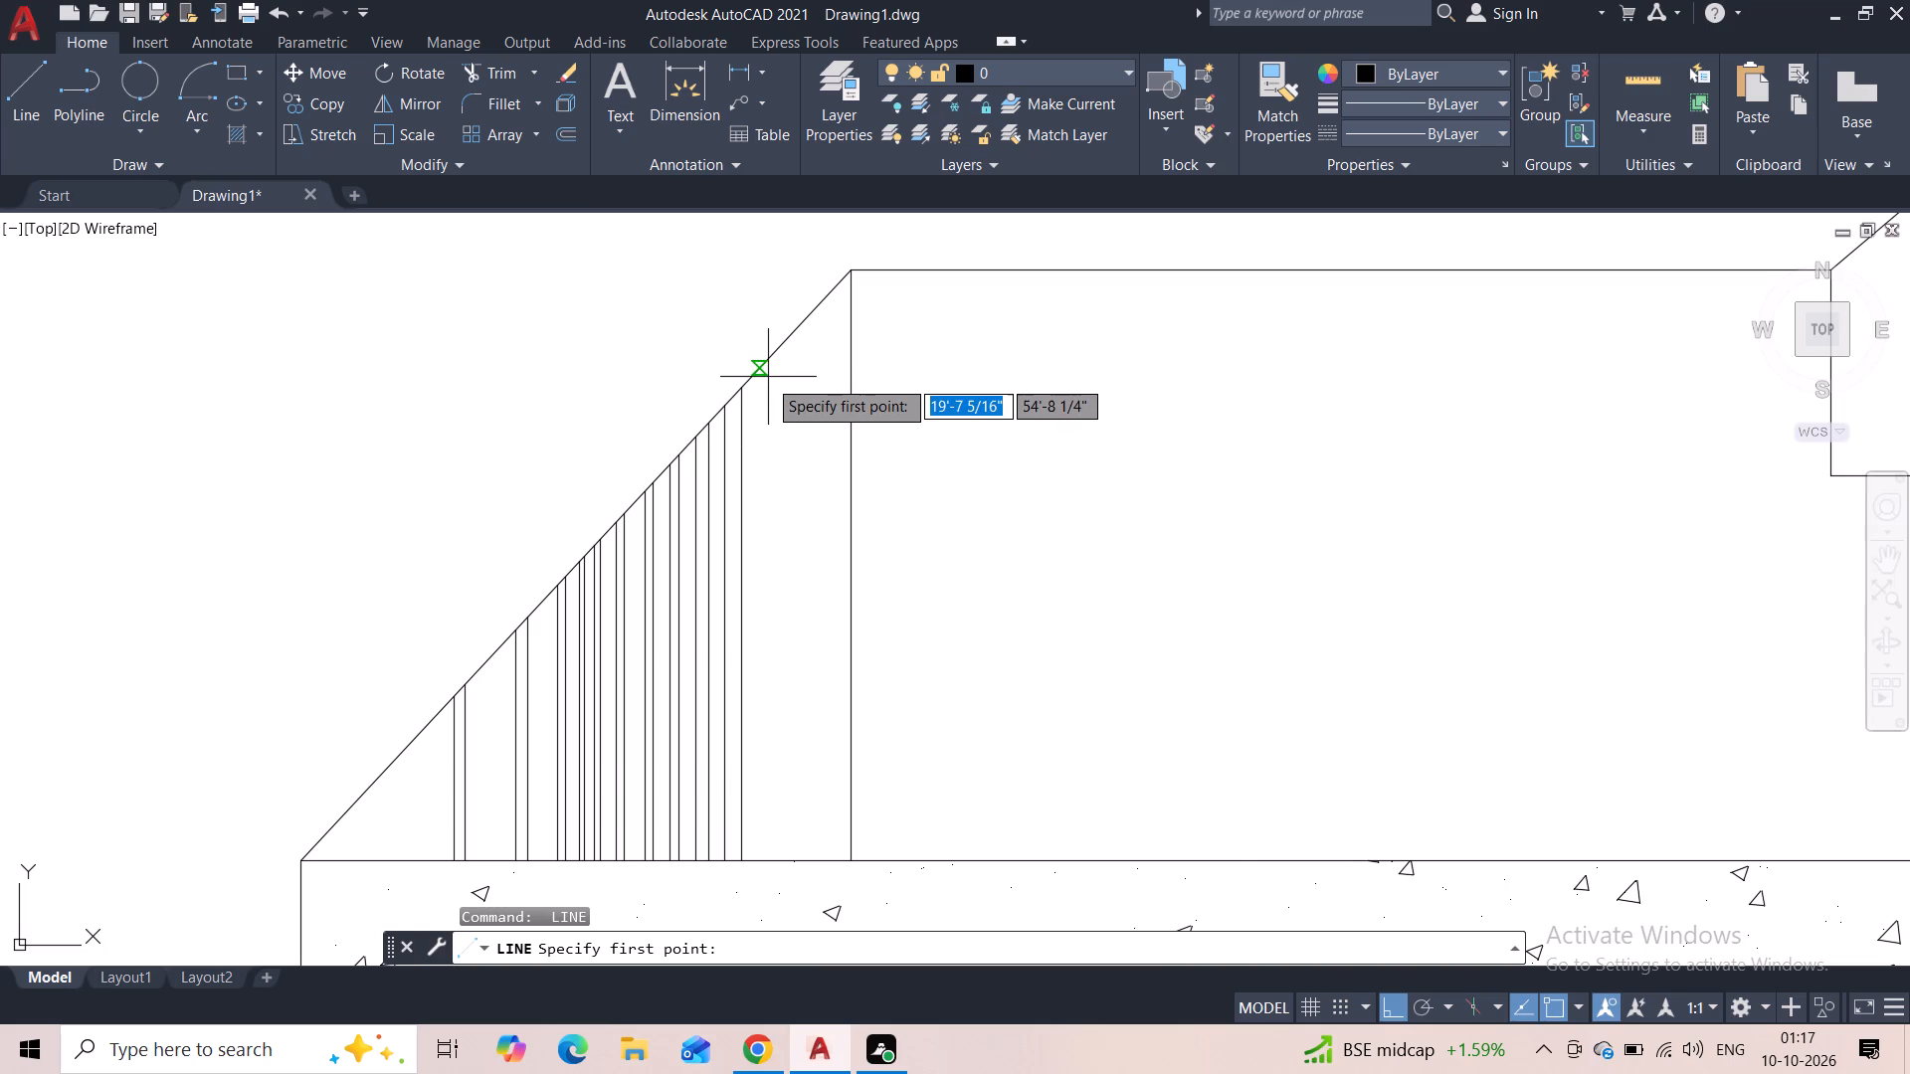
pyautogui.click(766, 381)
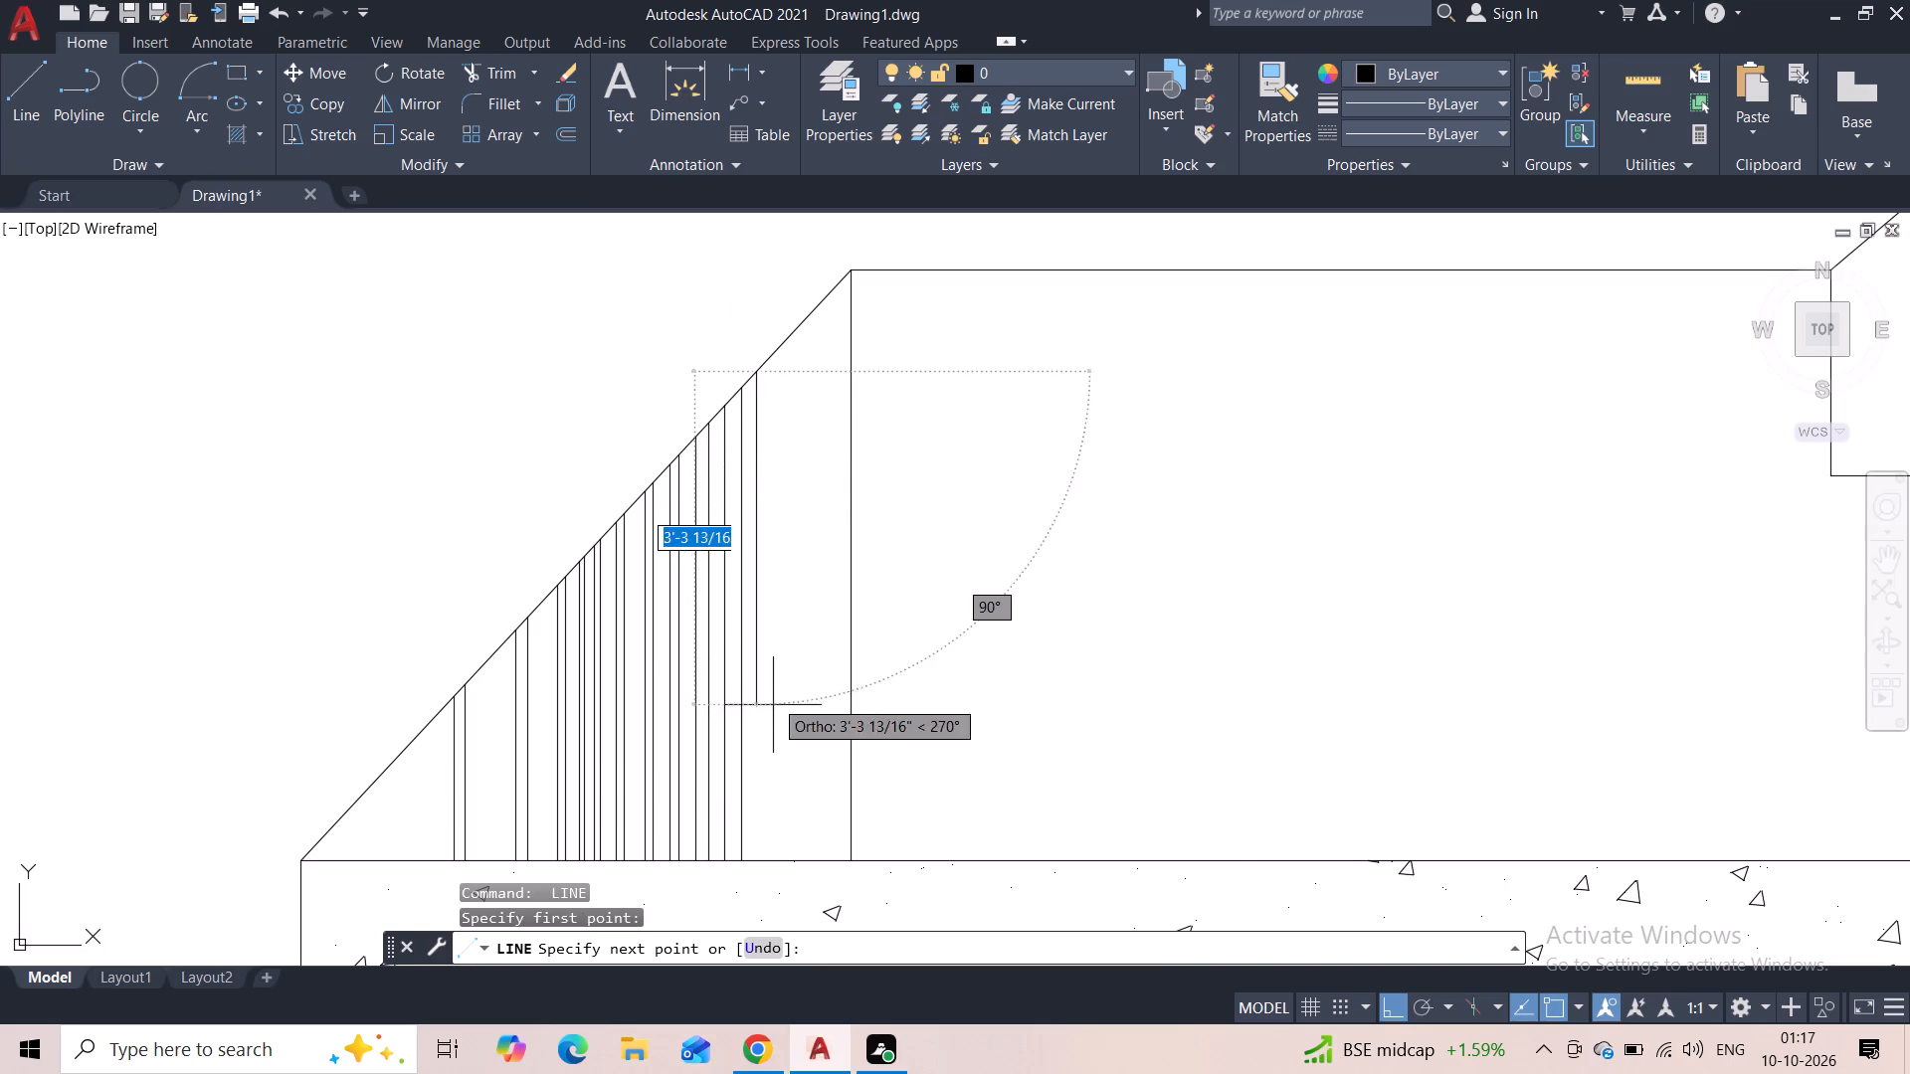
pyautogui.click(770, 860)
pyautogui.press('Escape')
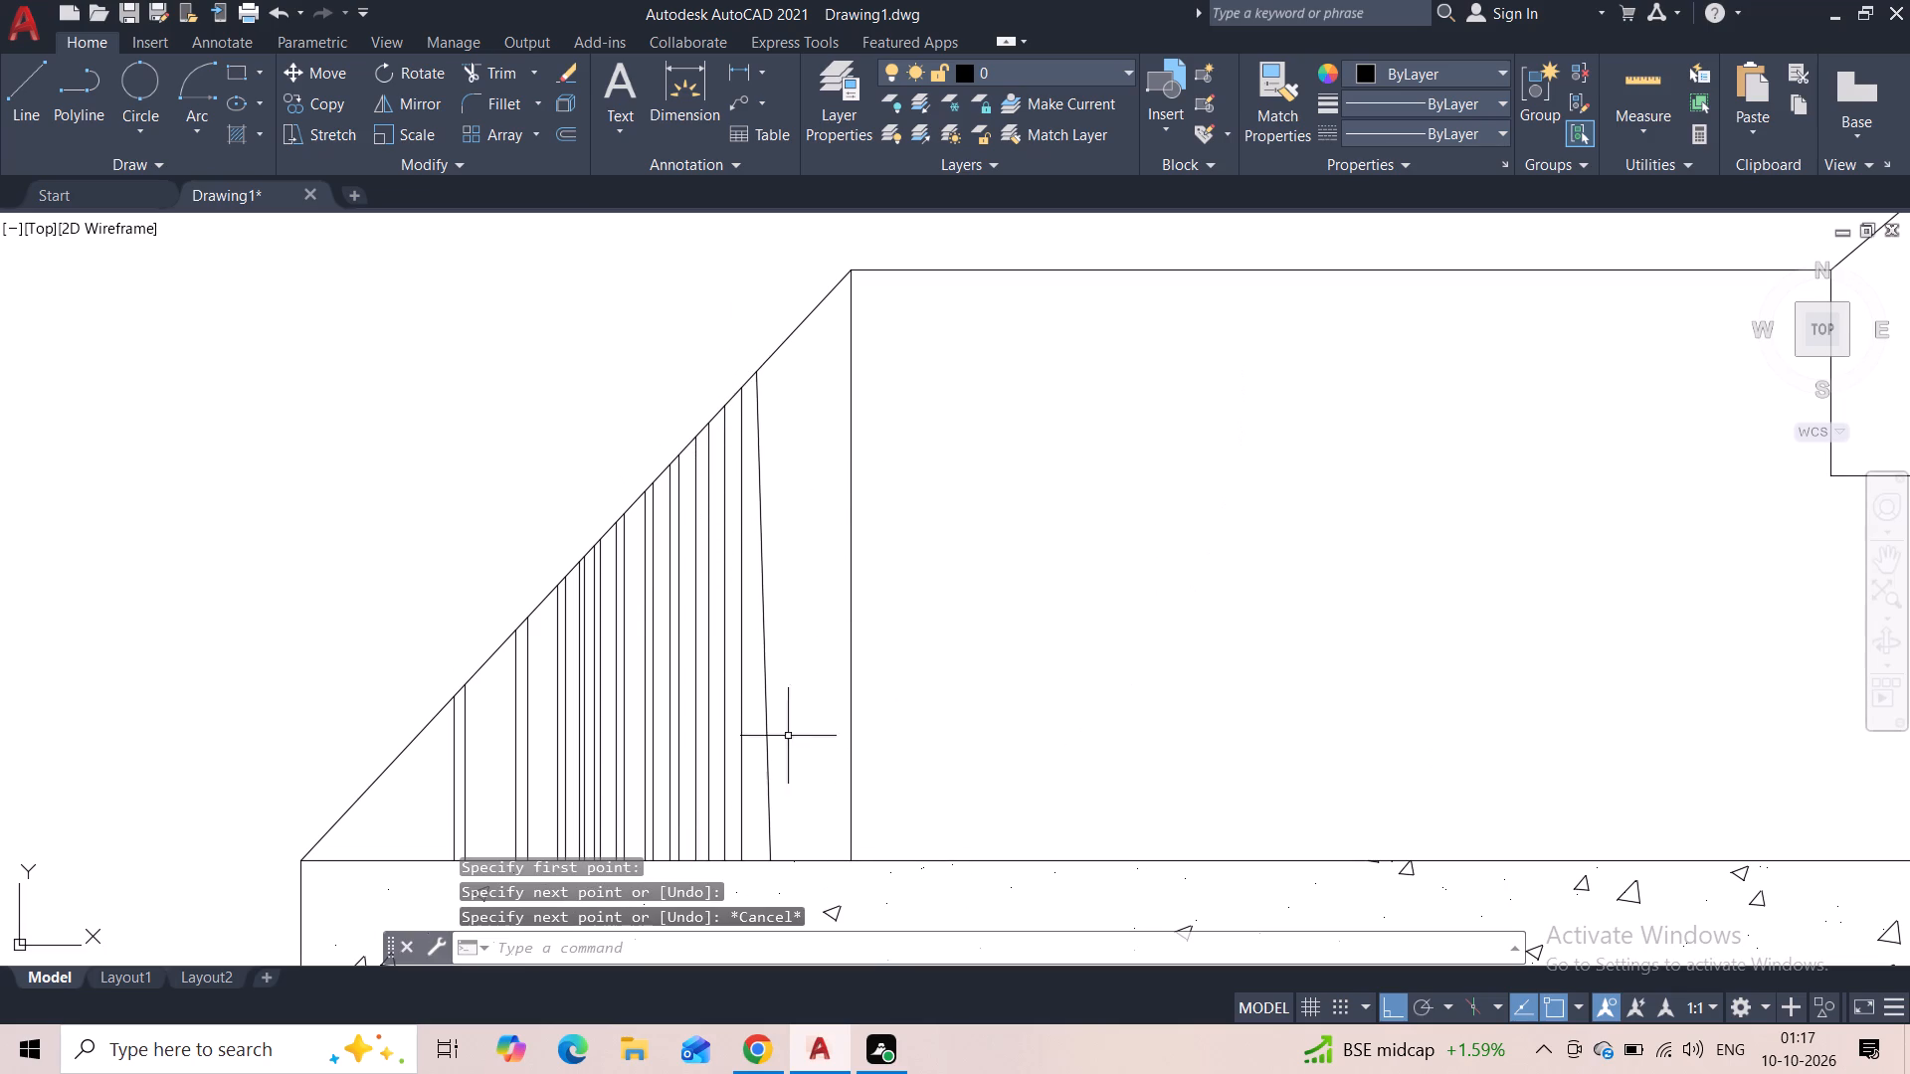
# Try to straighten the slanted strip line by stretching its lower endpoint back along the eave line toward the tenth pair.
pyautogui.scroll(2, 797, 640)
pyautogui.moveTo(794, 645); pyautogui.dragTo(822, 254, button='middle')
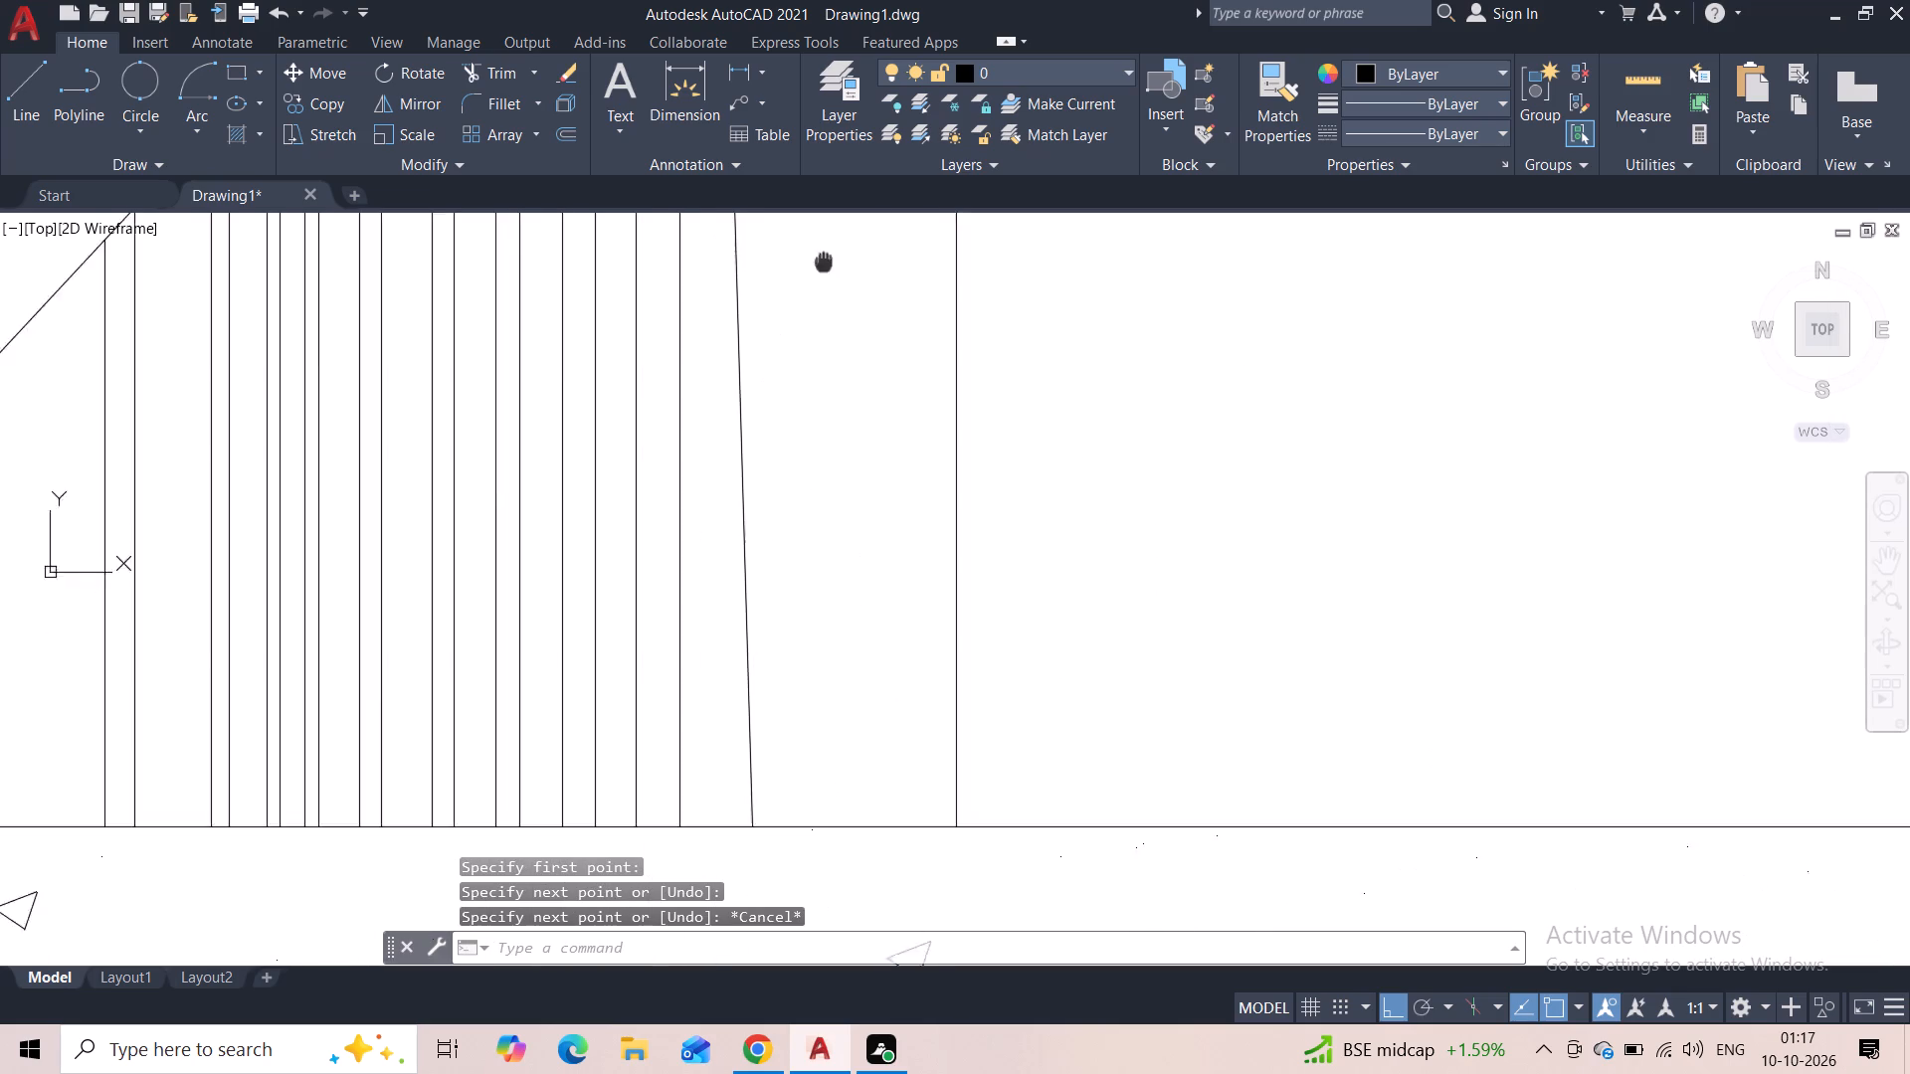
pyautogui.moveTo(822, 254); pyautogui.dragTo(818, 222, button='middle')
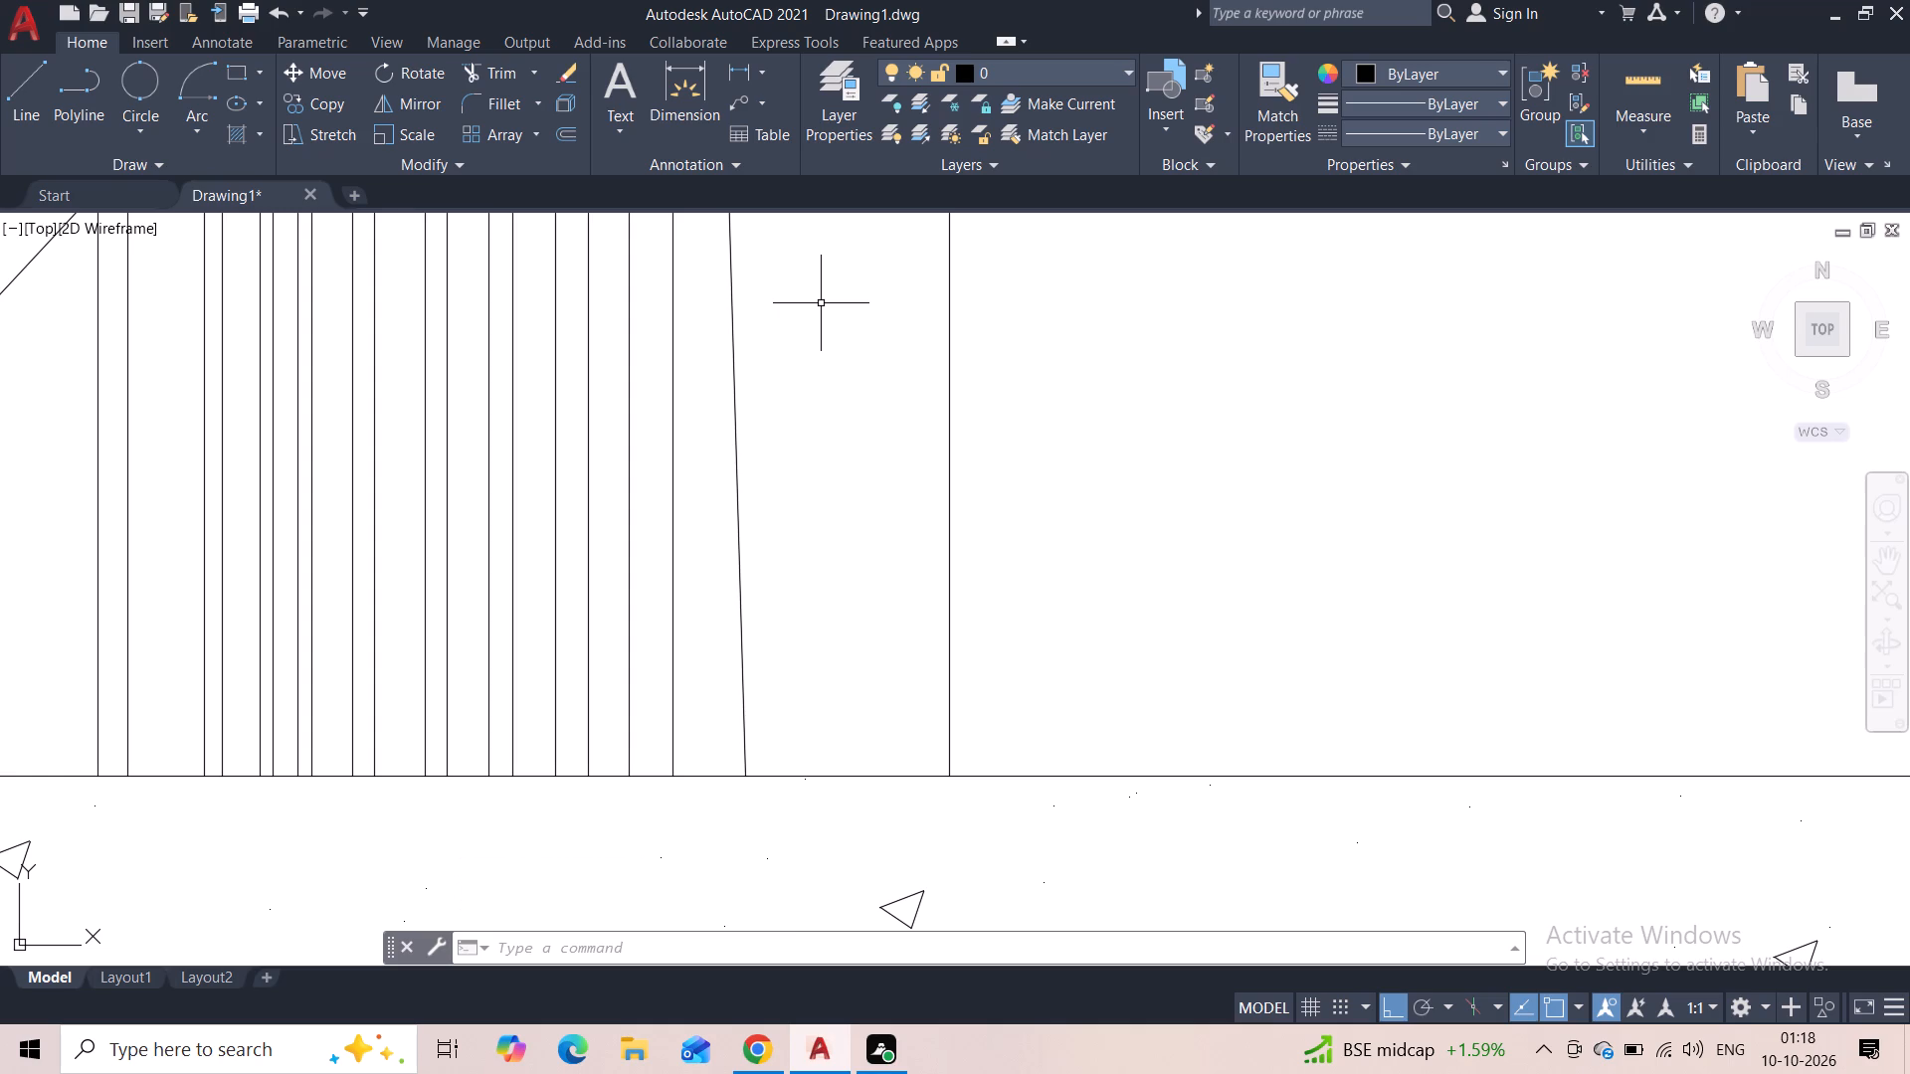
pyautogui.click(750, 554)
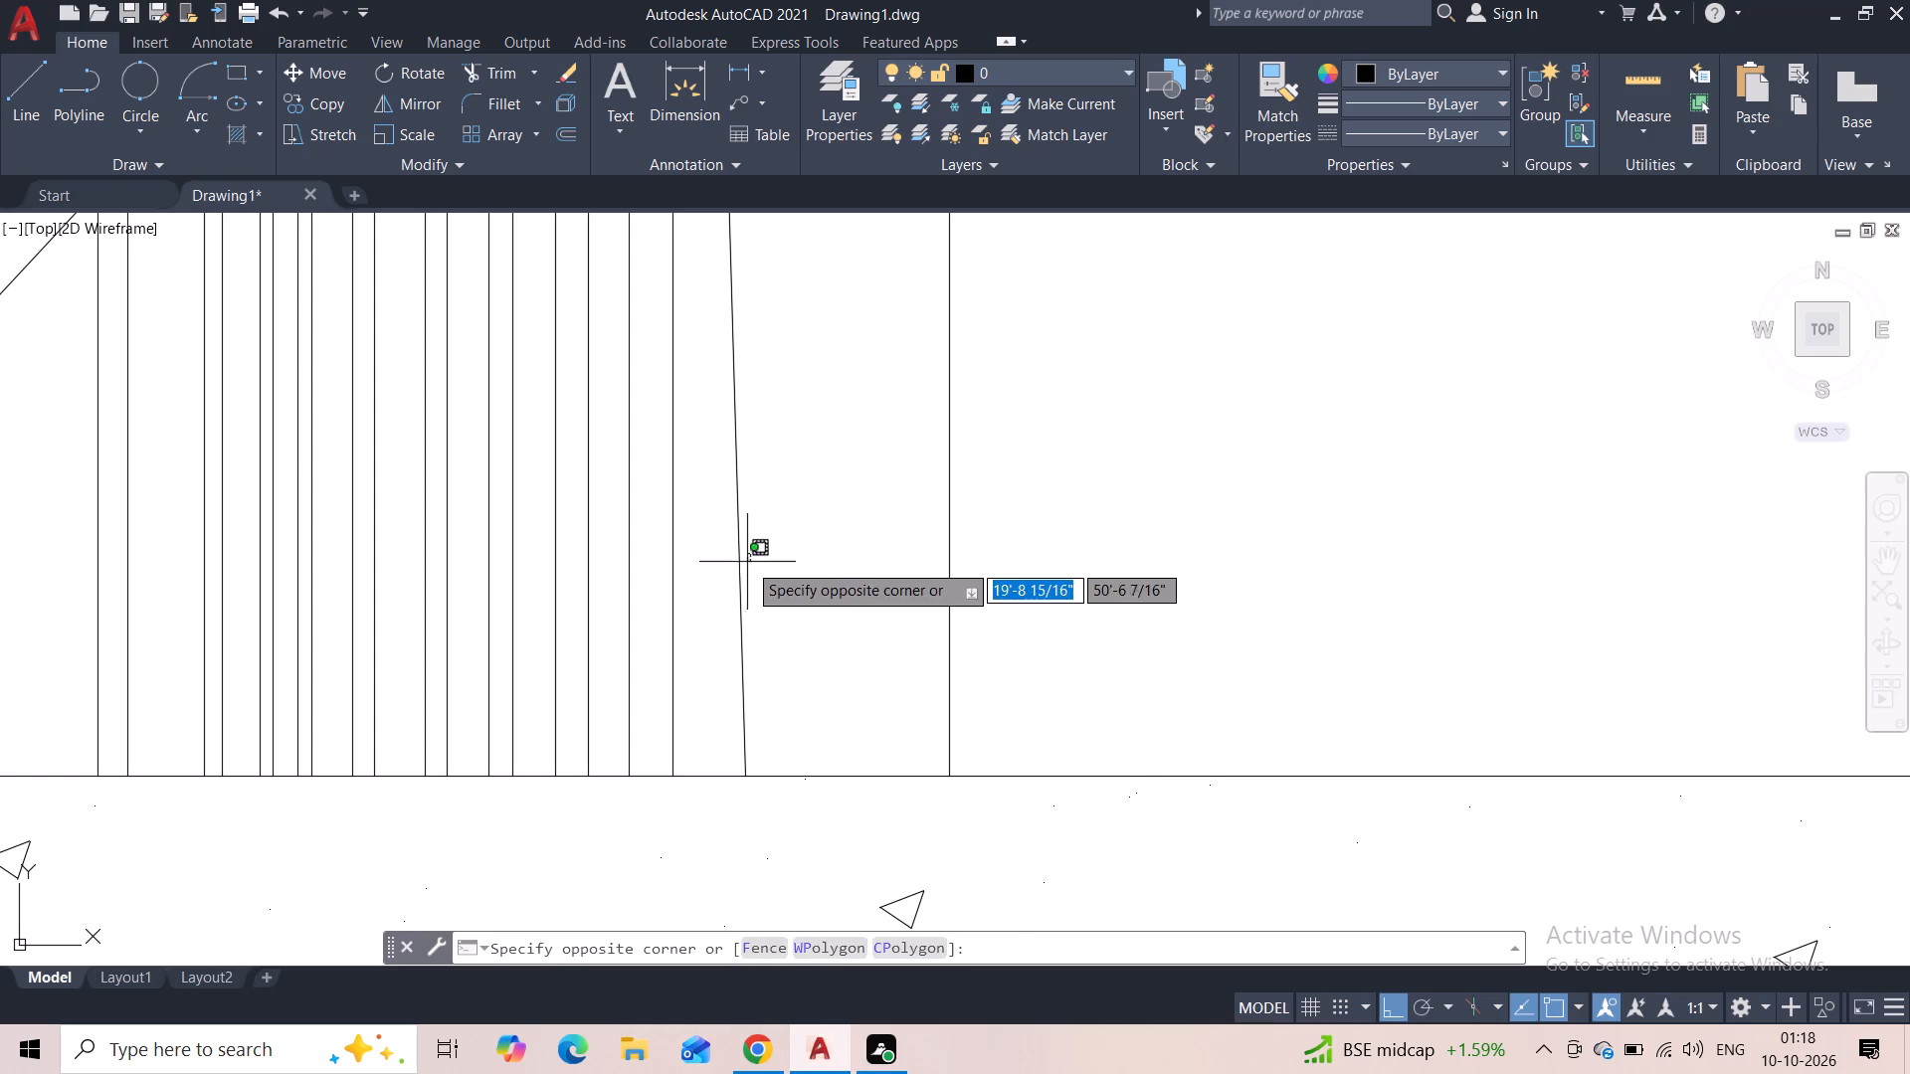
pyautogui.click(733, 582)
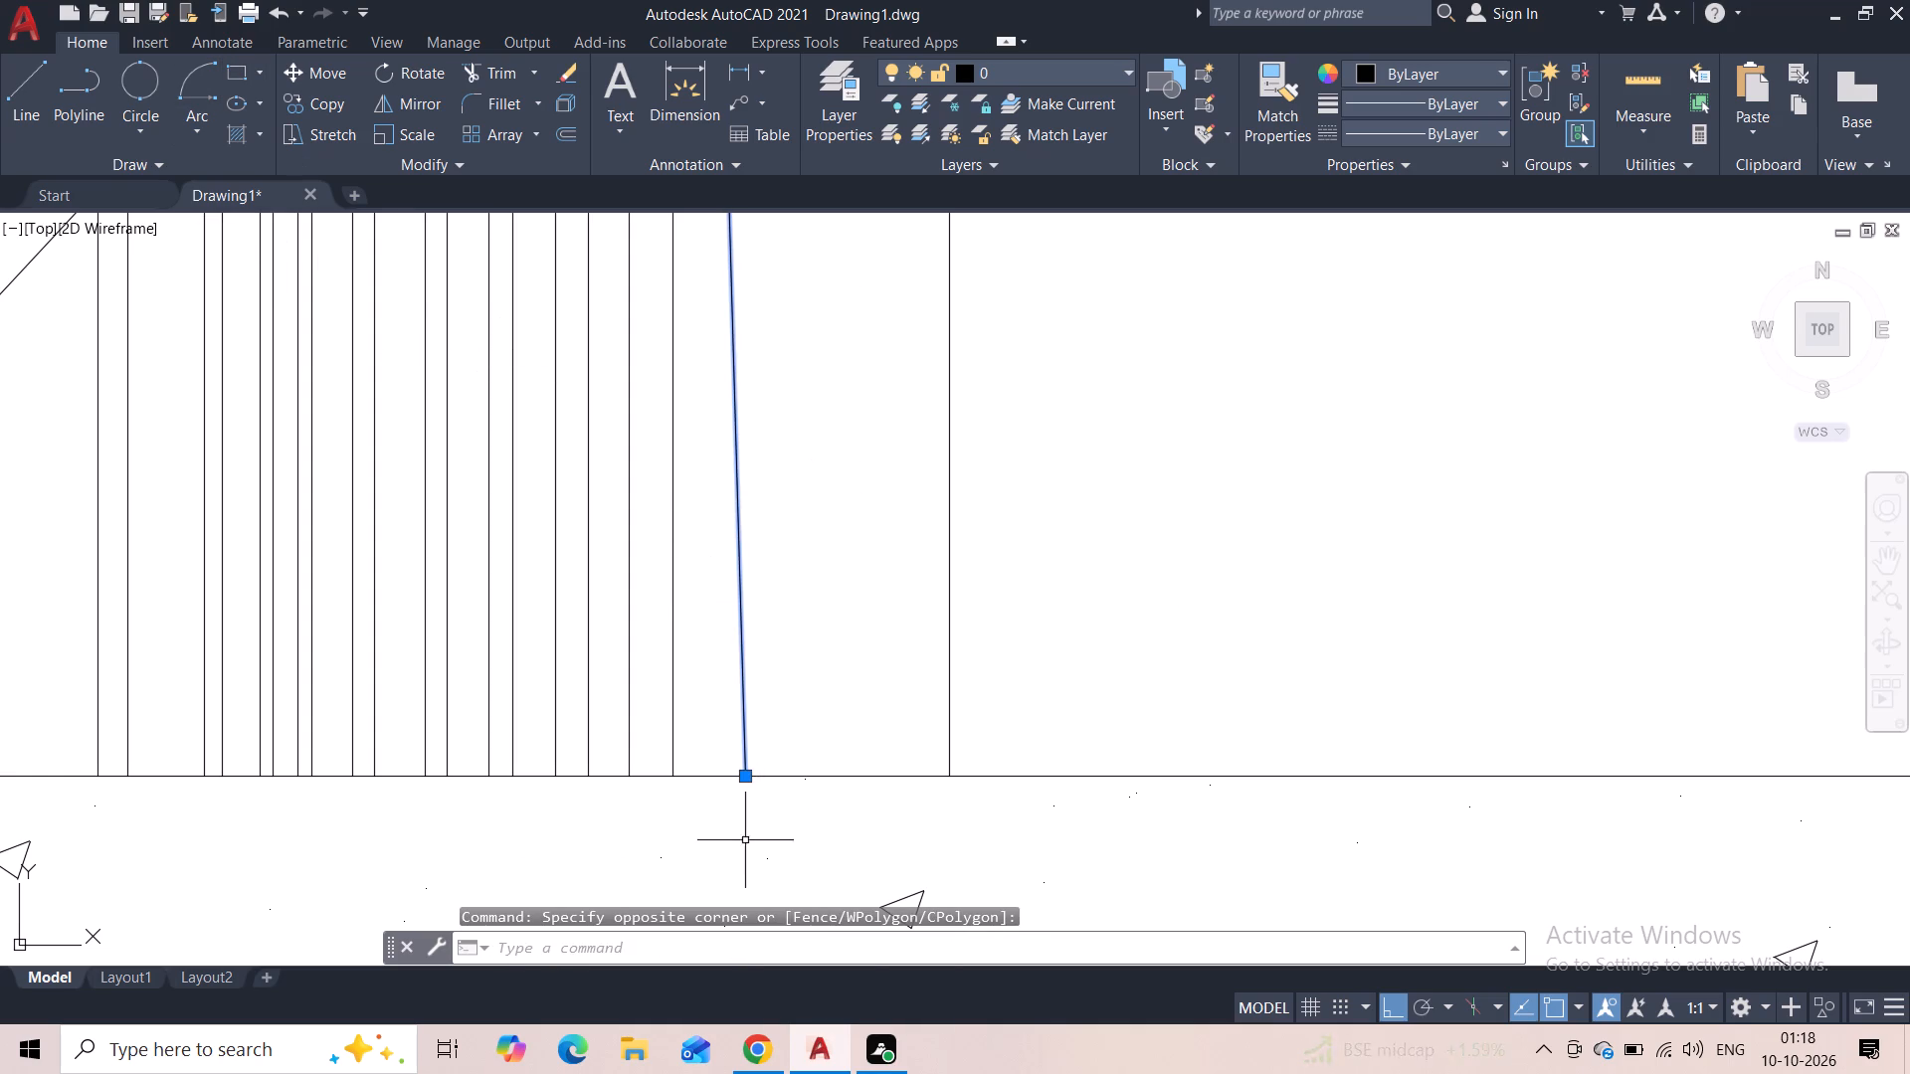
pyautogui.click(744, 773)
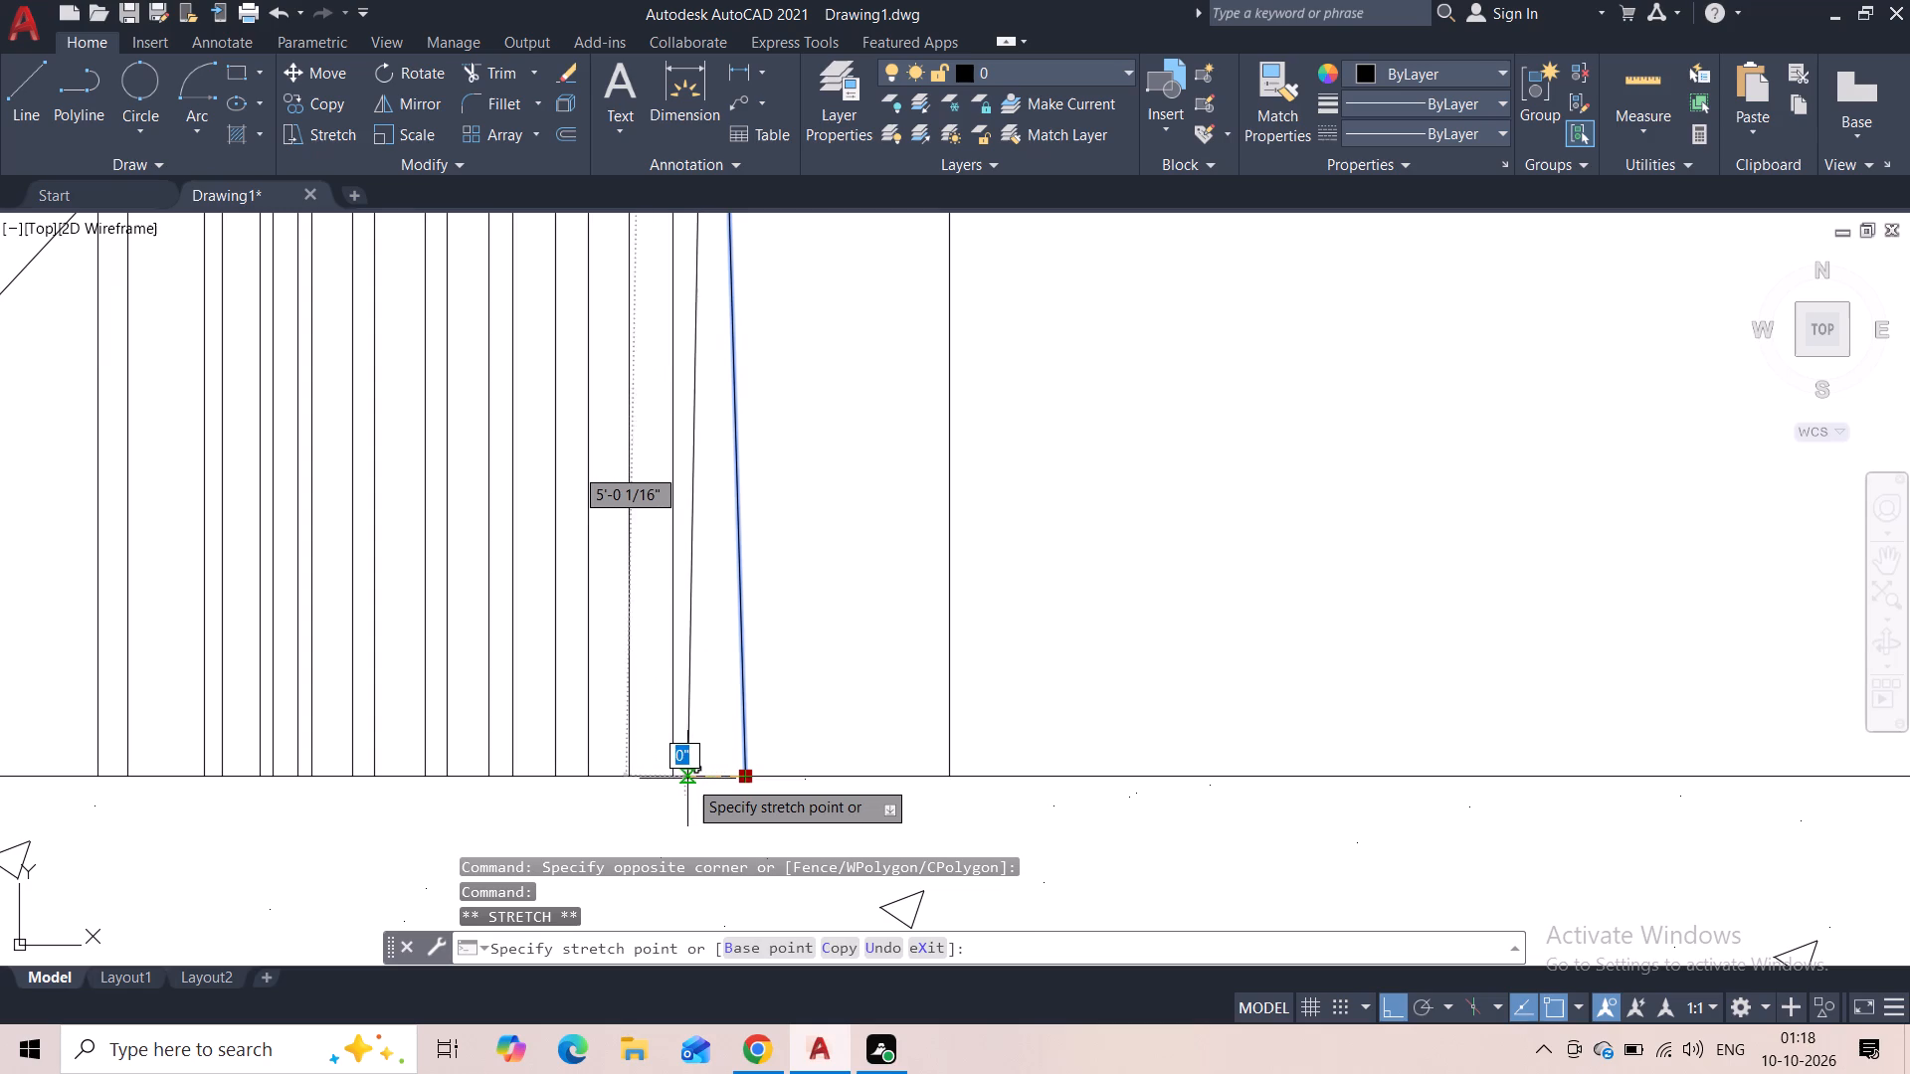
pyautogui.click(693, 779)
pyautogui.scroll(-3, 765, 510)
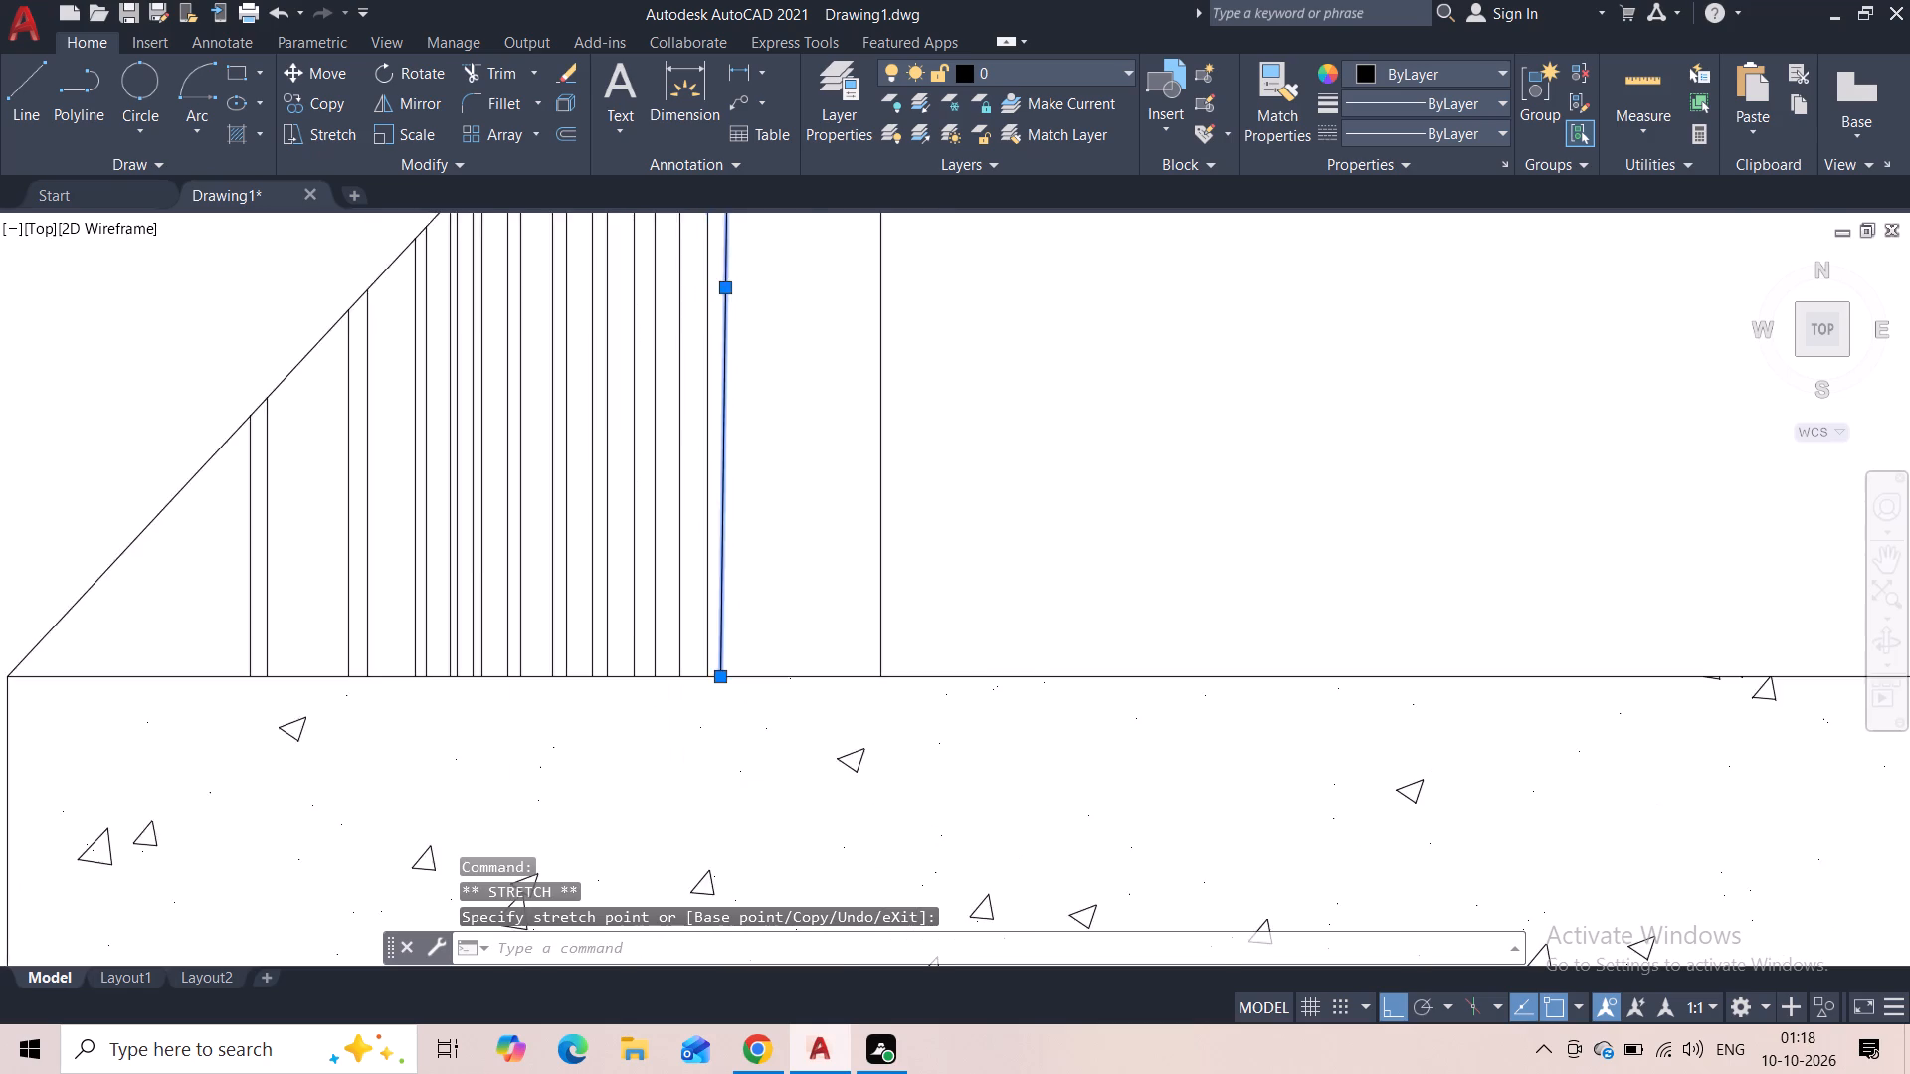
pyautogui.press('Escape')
# Stretch the slanted strip line's lower endpoint along the eave line so that the line stands vertical.
pyautogui.moveTo(767, 355); pyautogui.dragTo(721, 457, button='middle')
pyautogui.scroll(2, 707, 547)
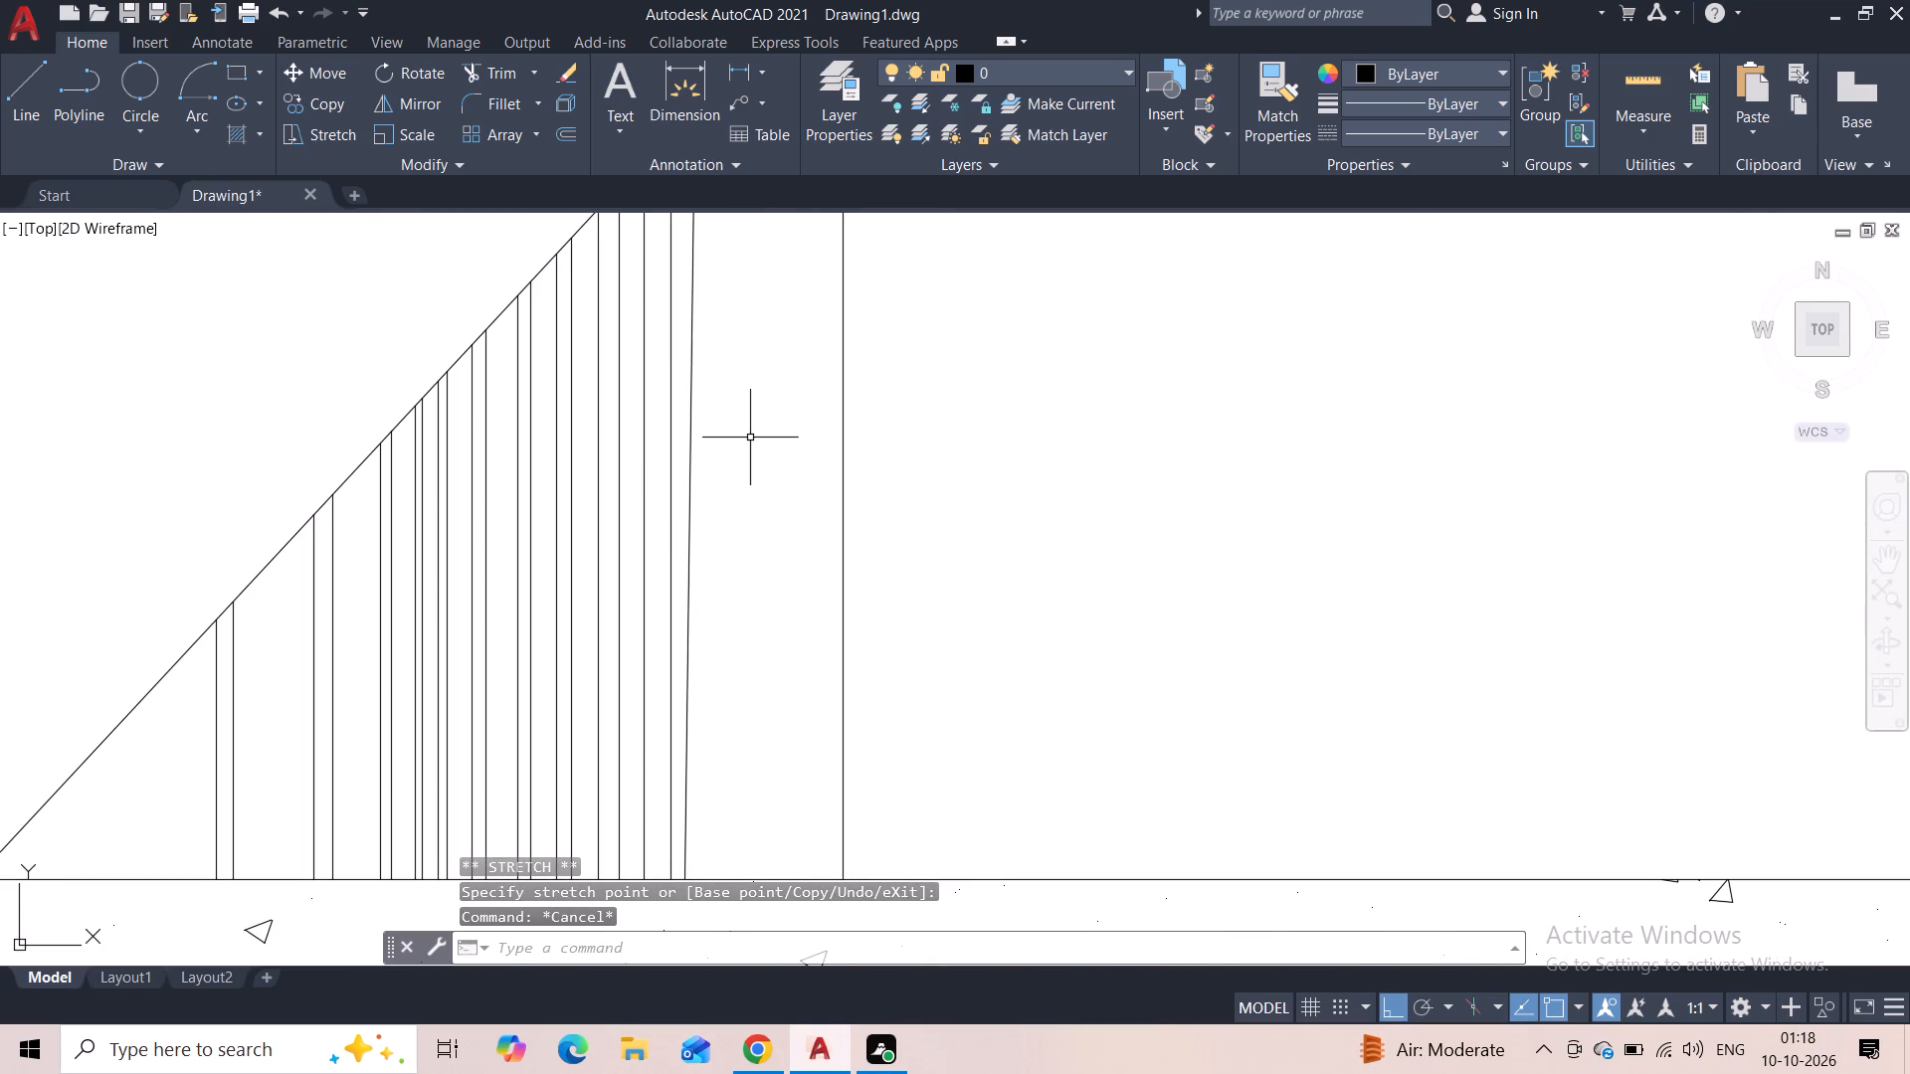
pyautogui.moveTo(730, 611); pyautogui.dragTo(753, 543, button='middle')
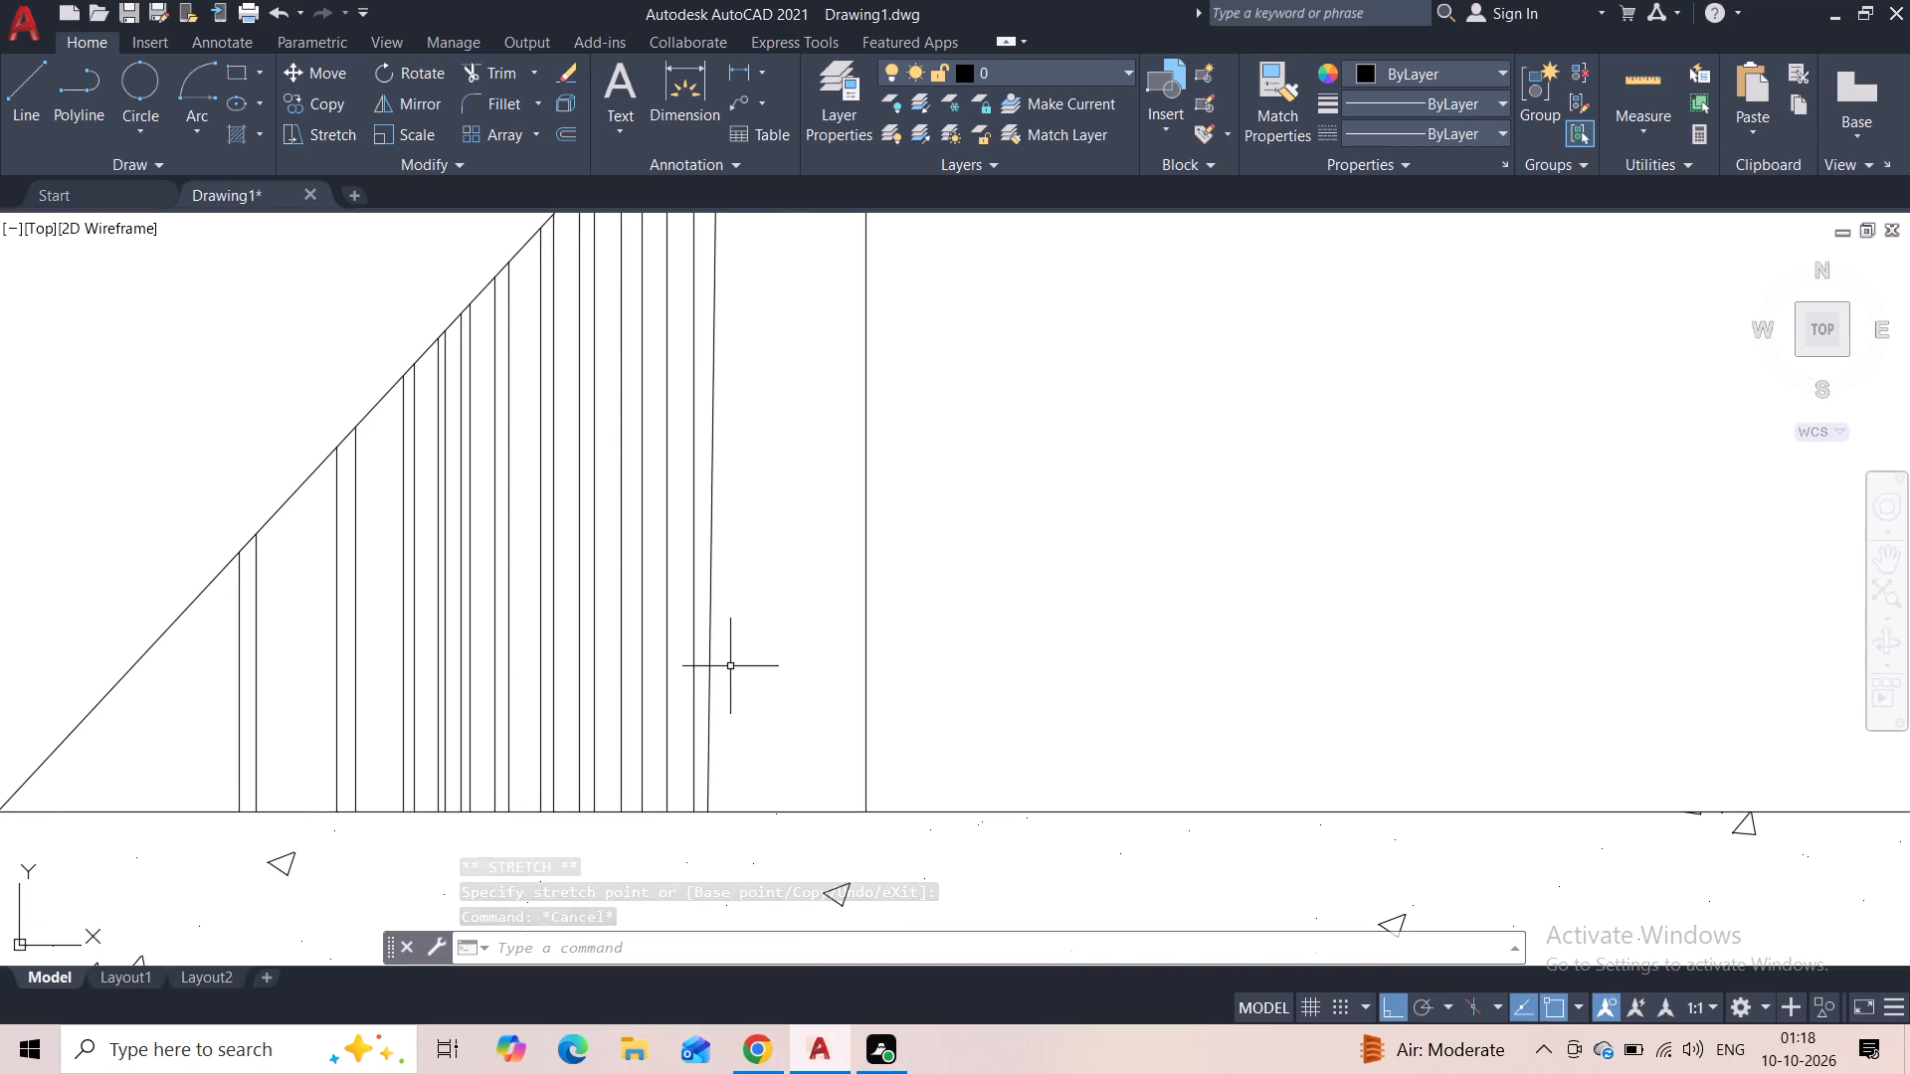
pyautogui.click(707, 761)
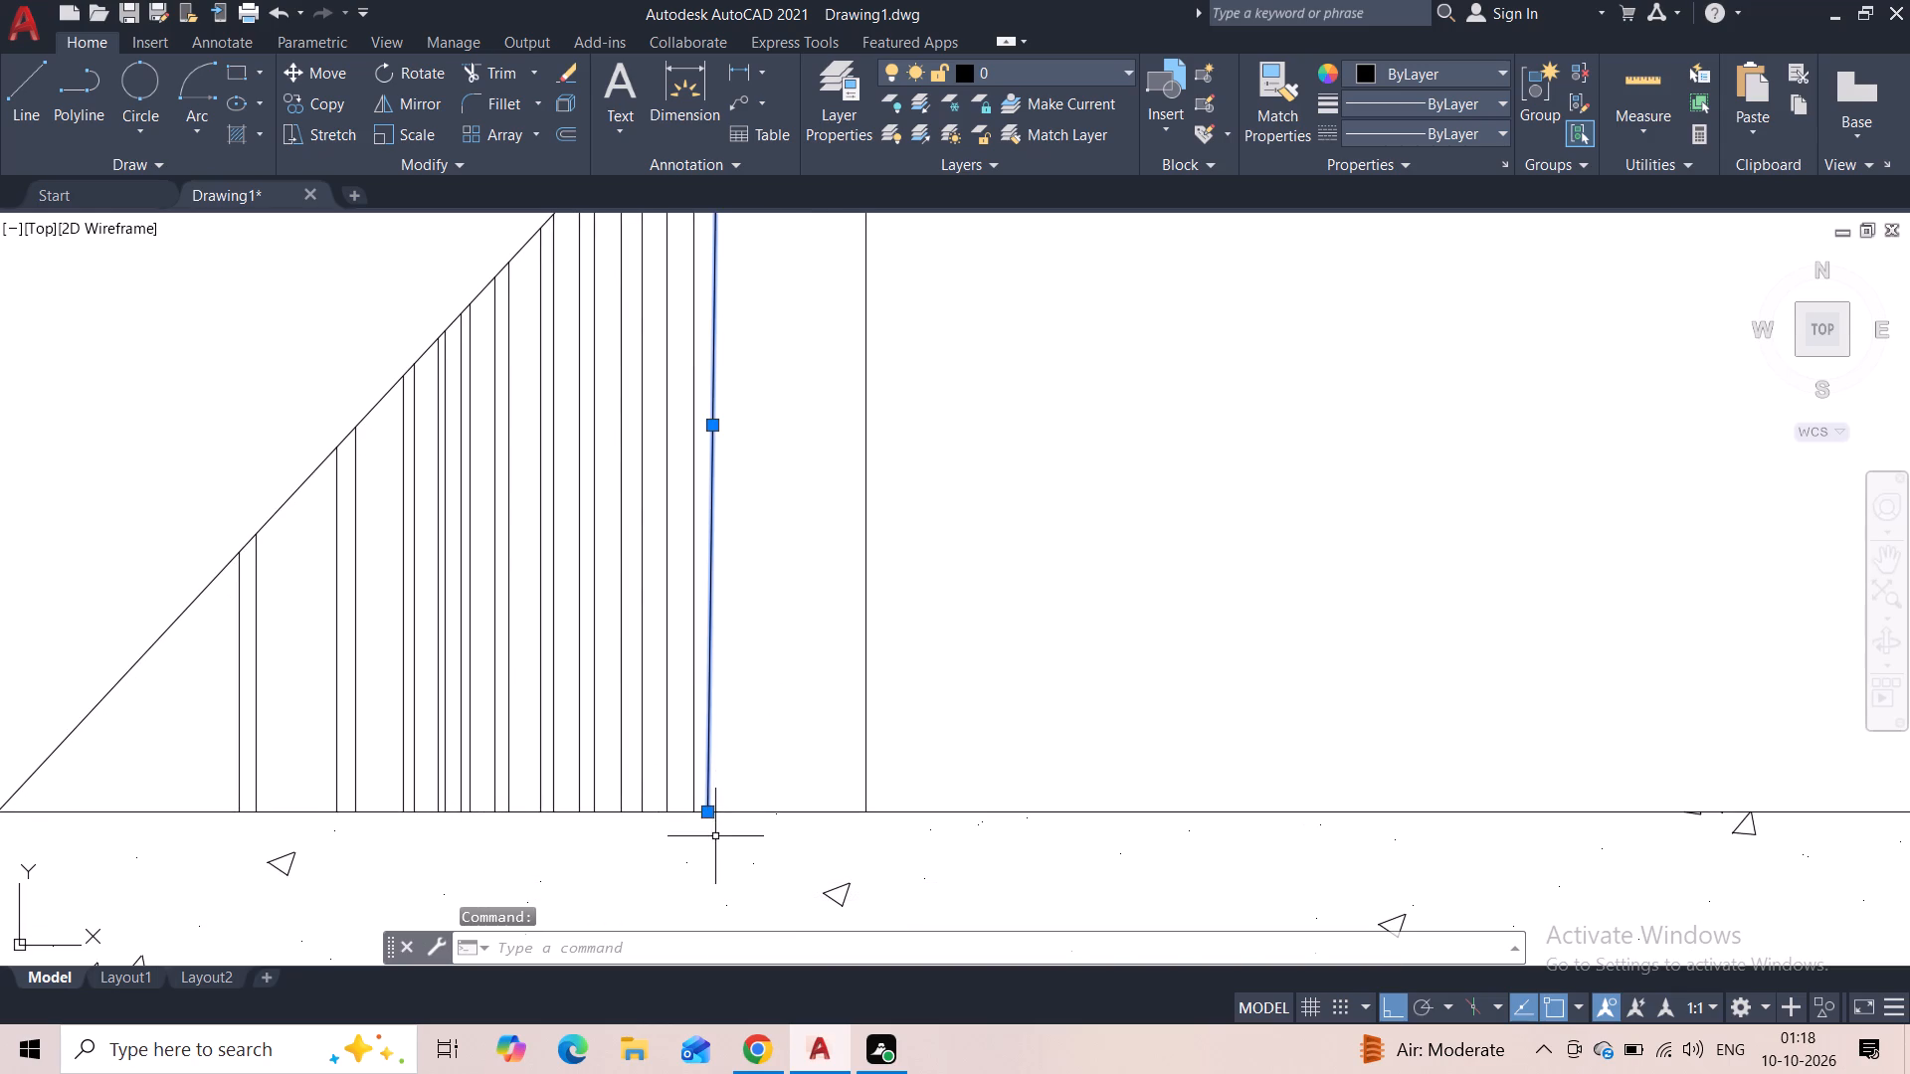
pyautogui.click(708, 814)
pyautogui.click(717, 815)
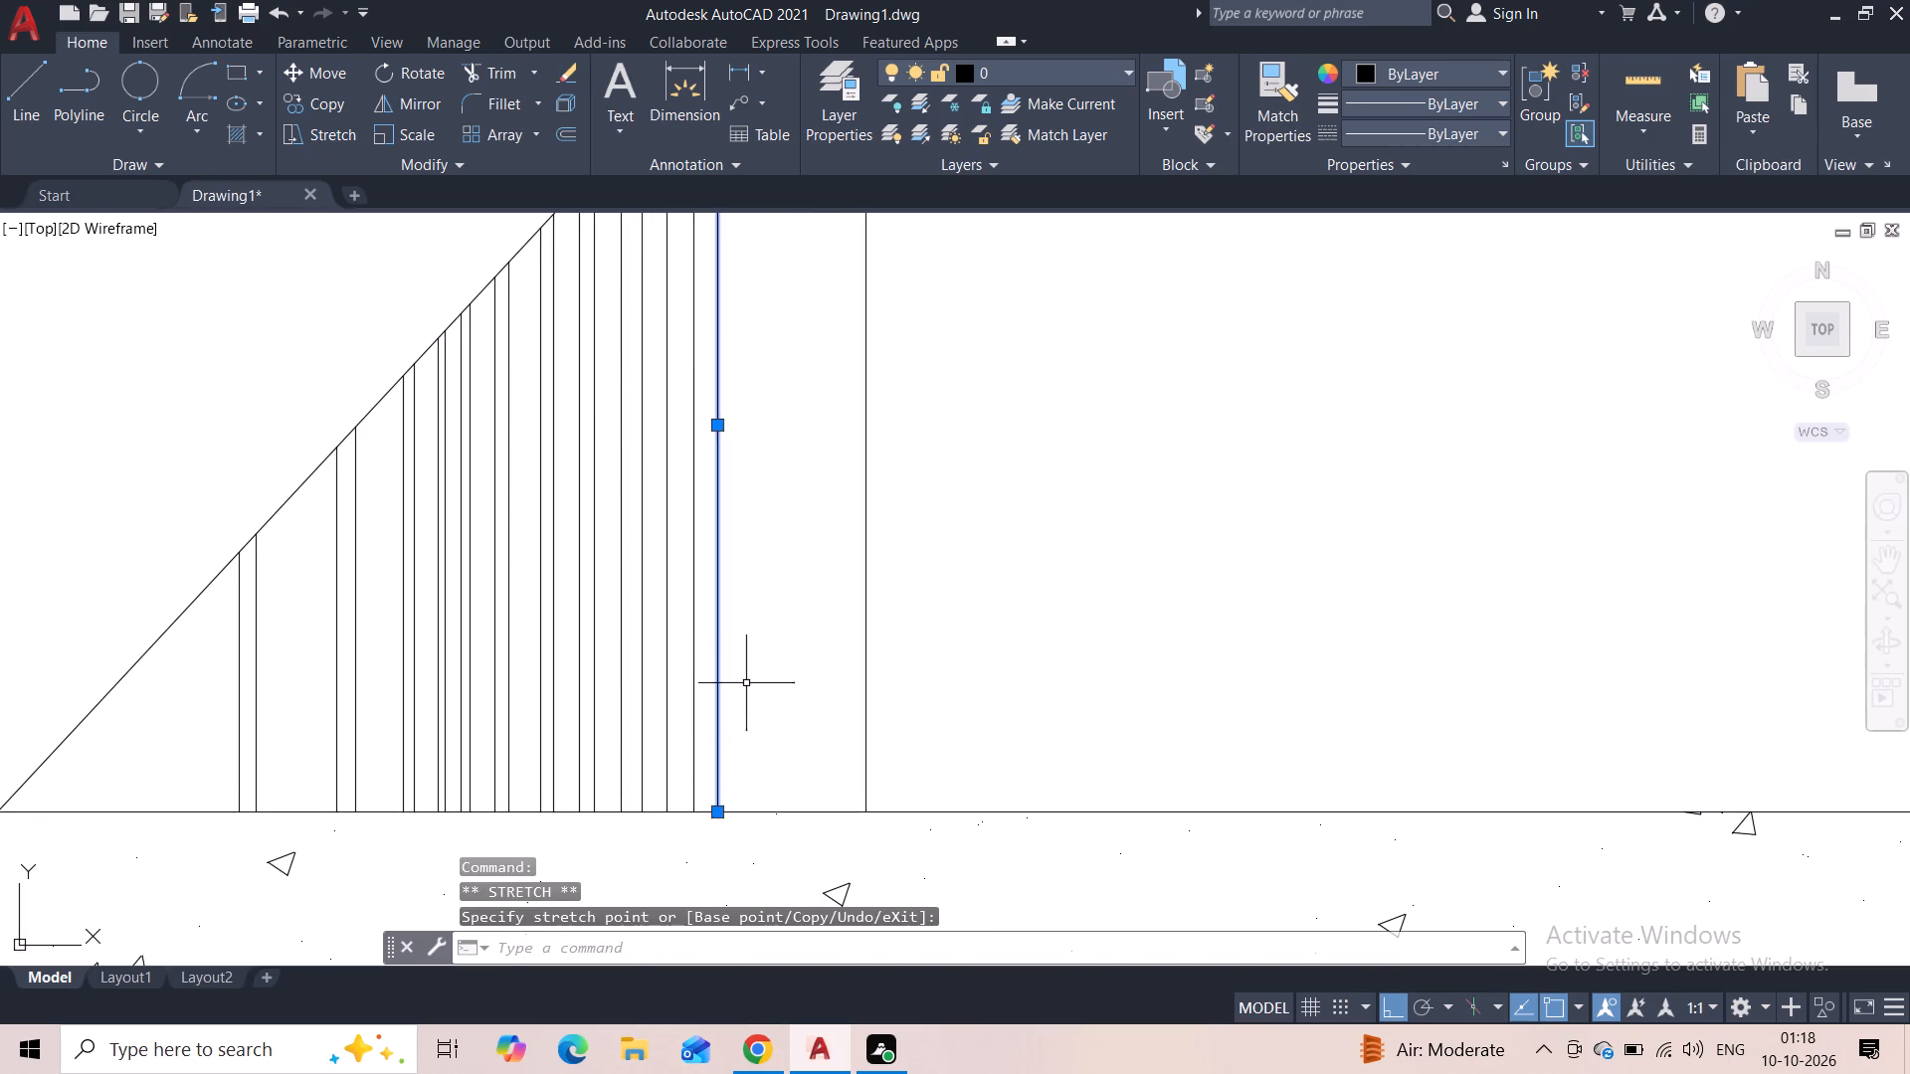
pyautogui.press('Escape')
# Draw two more vertical lines from the roof slope to the eave line, between the straightened line and the ridge-corner vertical.
pyautogui.scroll(-2, 761, 555)
pyautogui.moveTo(769, 508); pyautogui.dragTo(764, 600, button='middle')
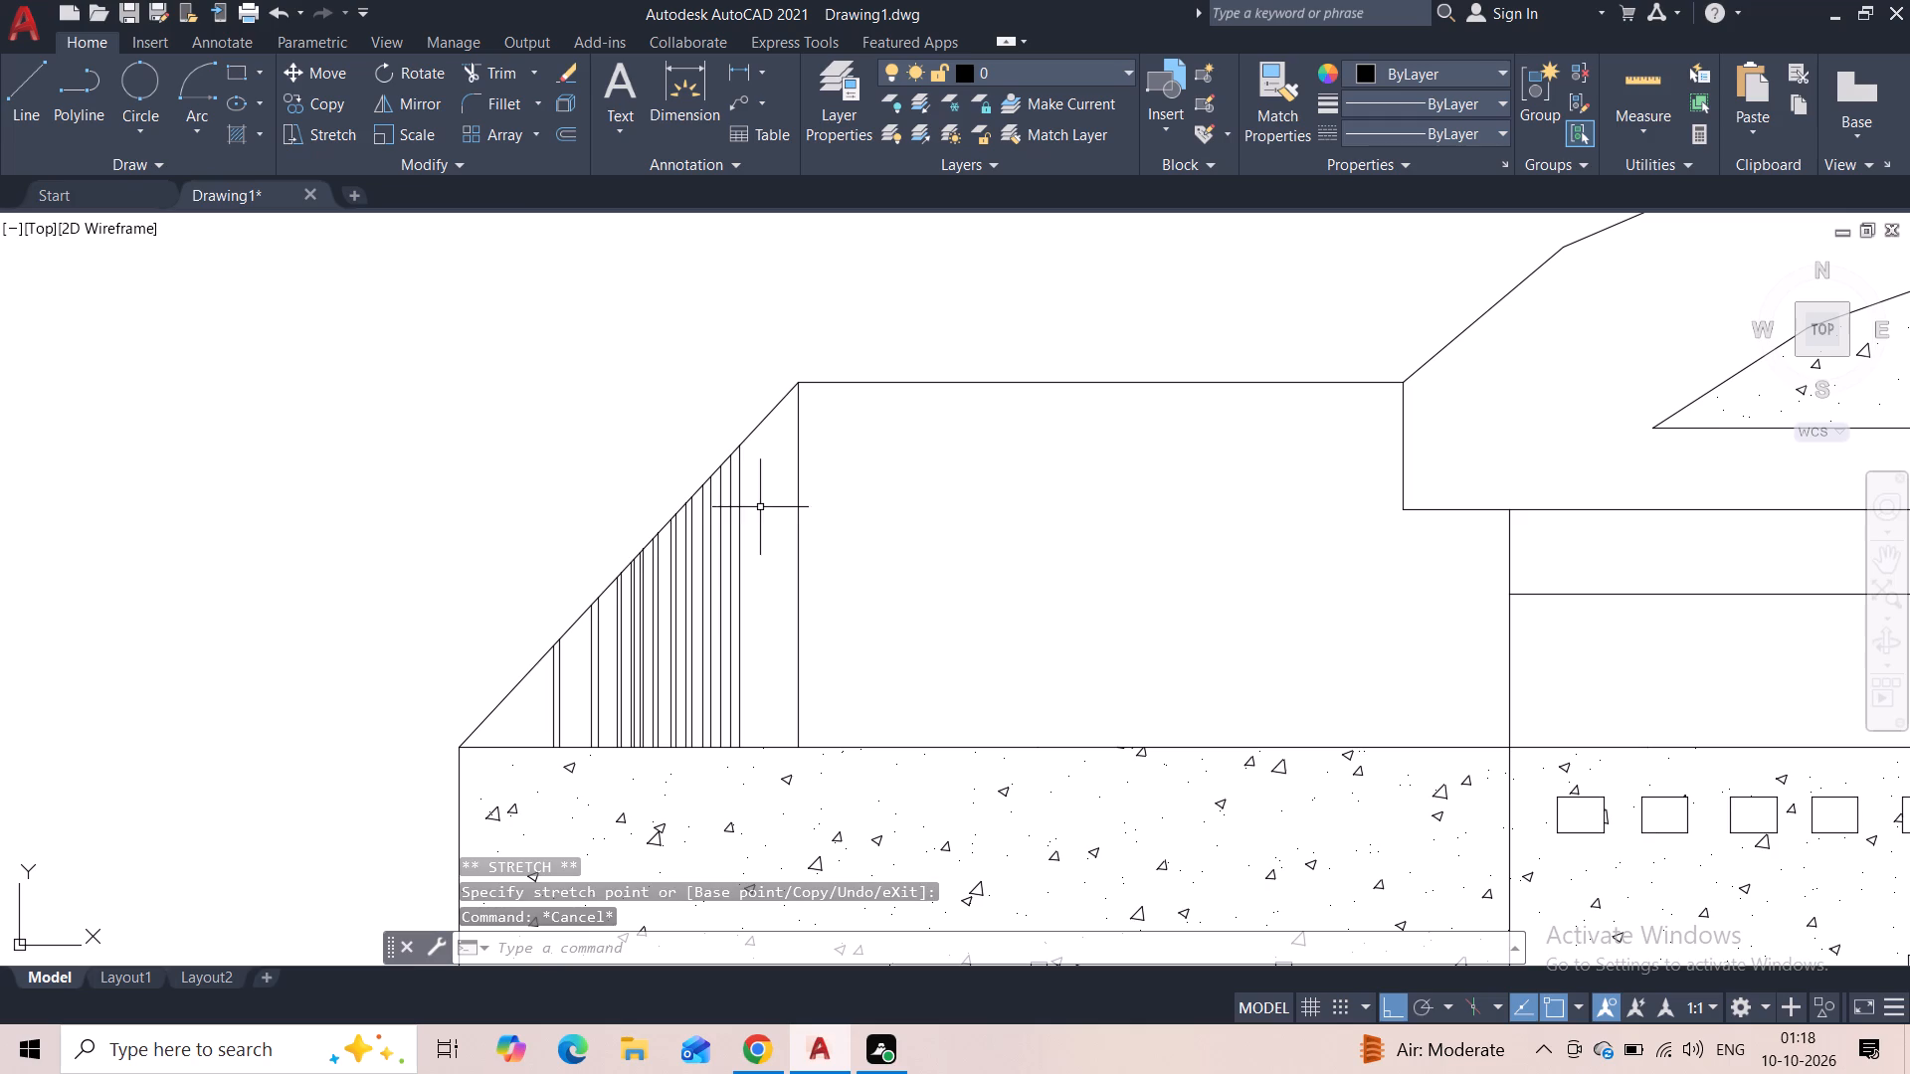
pyautogui.click(31, 91)
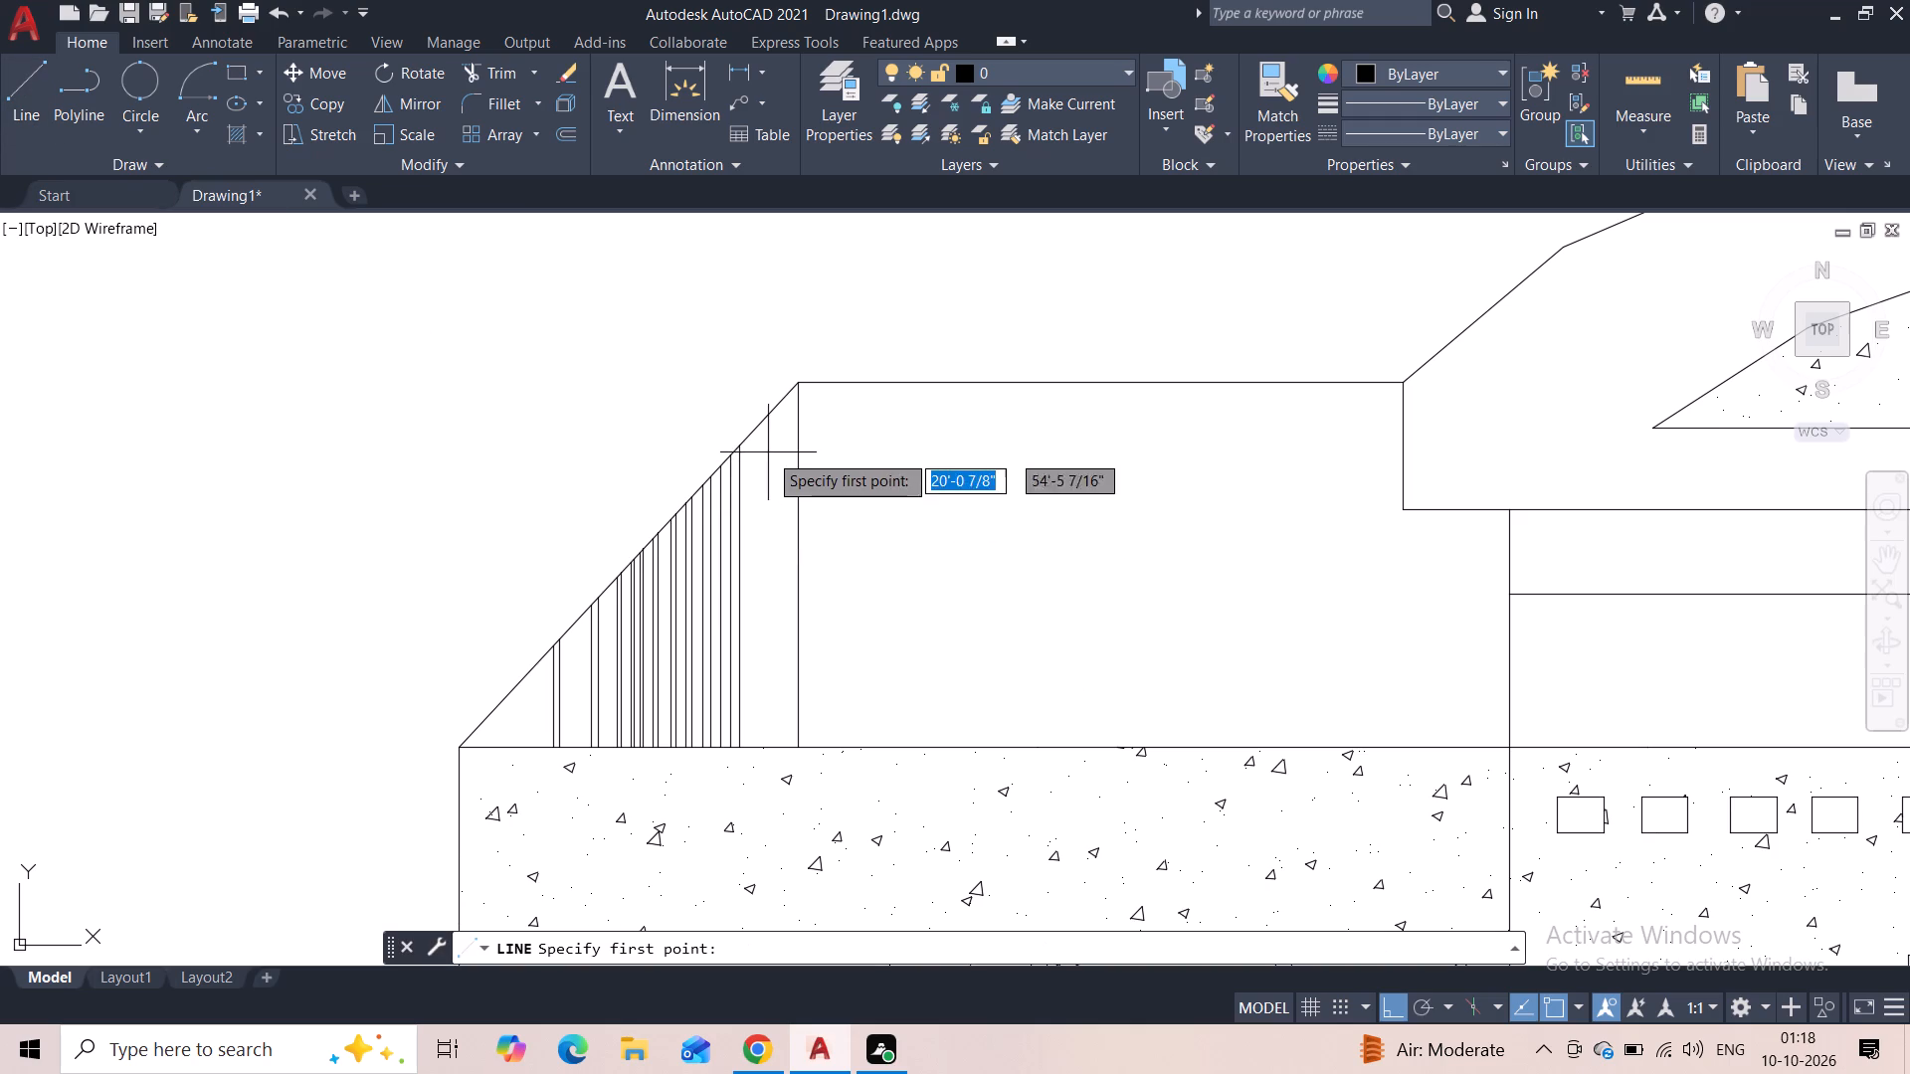
pyautogui.click(760, 437)
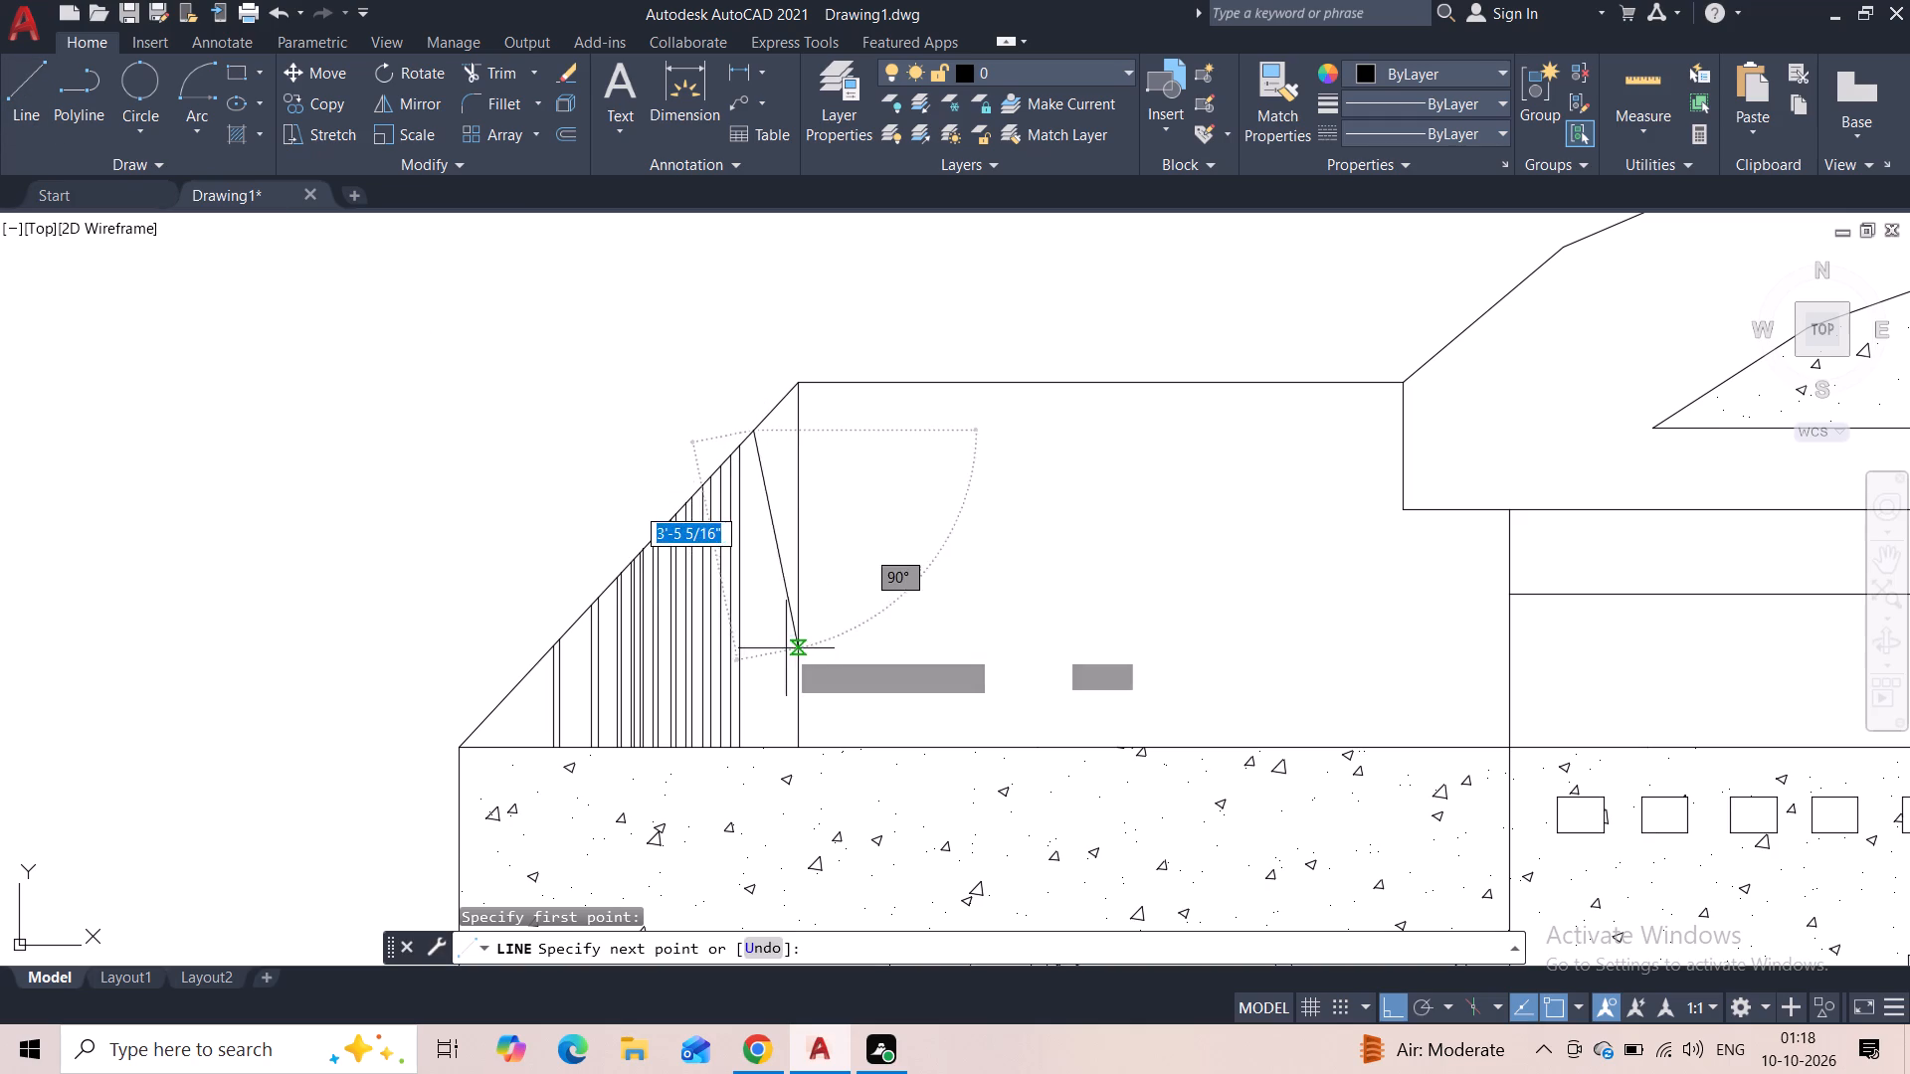
pyautogui.click(752, 747)
pyautogui.press('Escape')
pyautogui.scroll(2, 763, 454)
pyautogui.press('space')
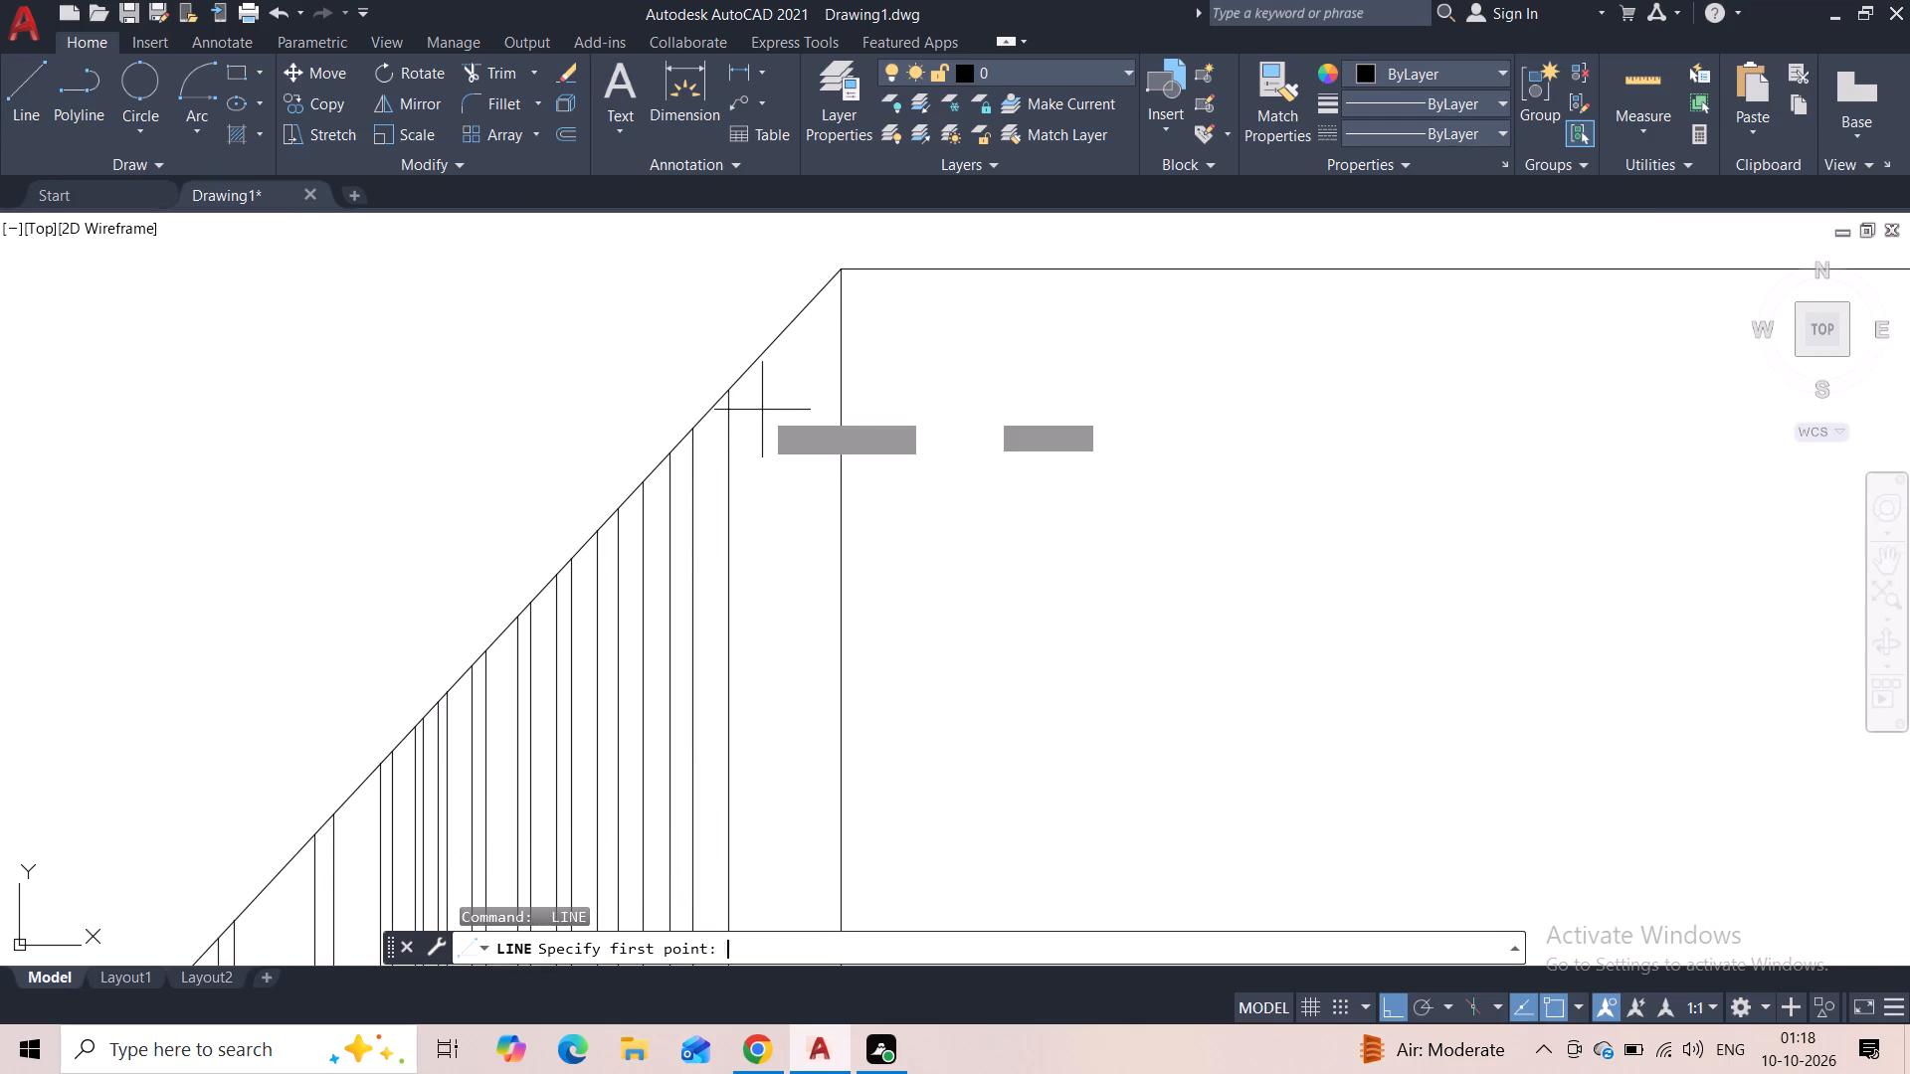
pyautogui.click(762, 370)
pyautogui.moveTo(799, 562); pyautogui.dragTo(799, 401, button='middle')
pyautogui.scroll(-2, 794, 596)
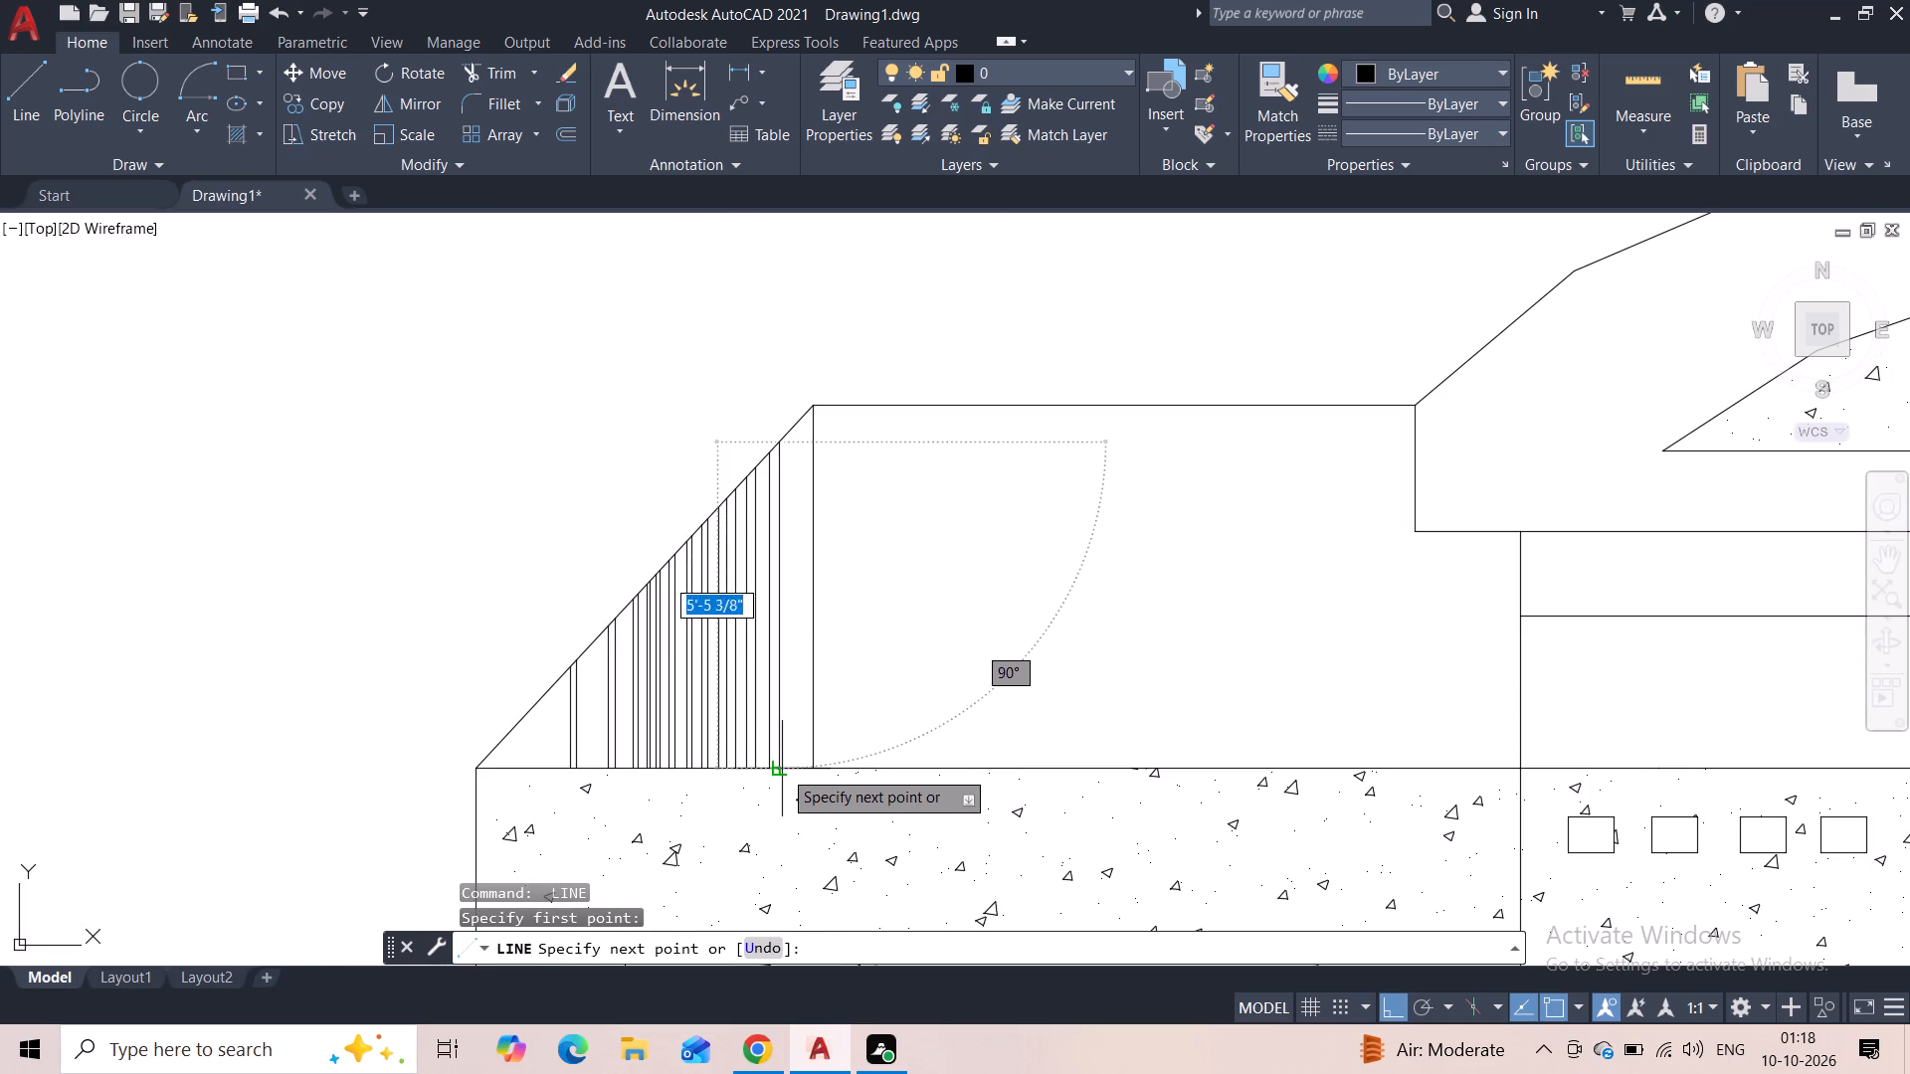
pyautogui.click(782, 769)
pyautogui.press('Escape')
# Draw another vertical line from the roof slope to the eave line, in the remaining gap before the ridge-corner vertical.
pyautogui.press('space')
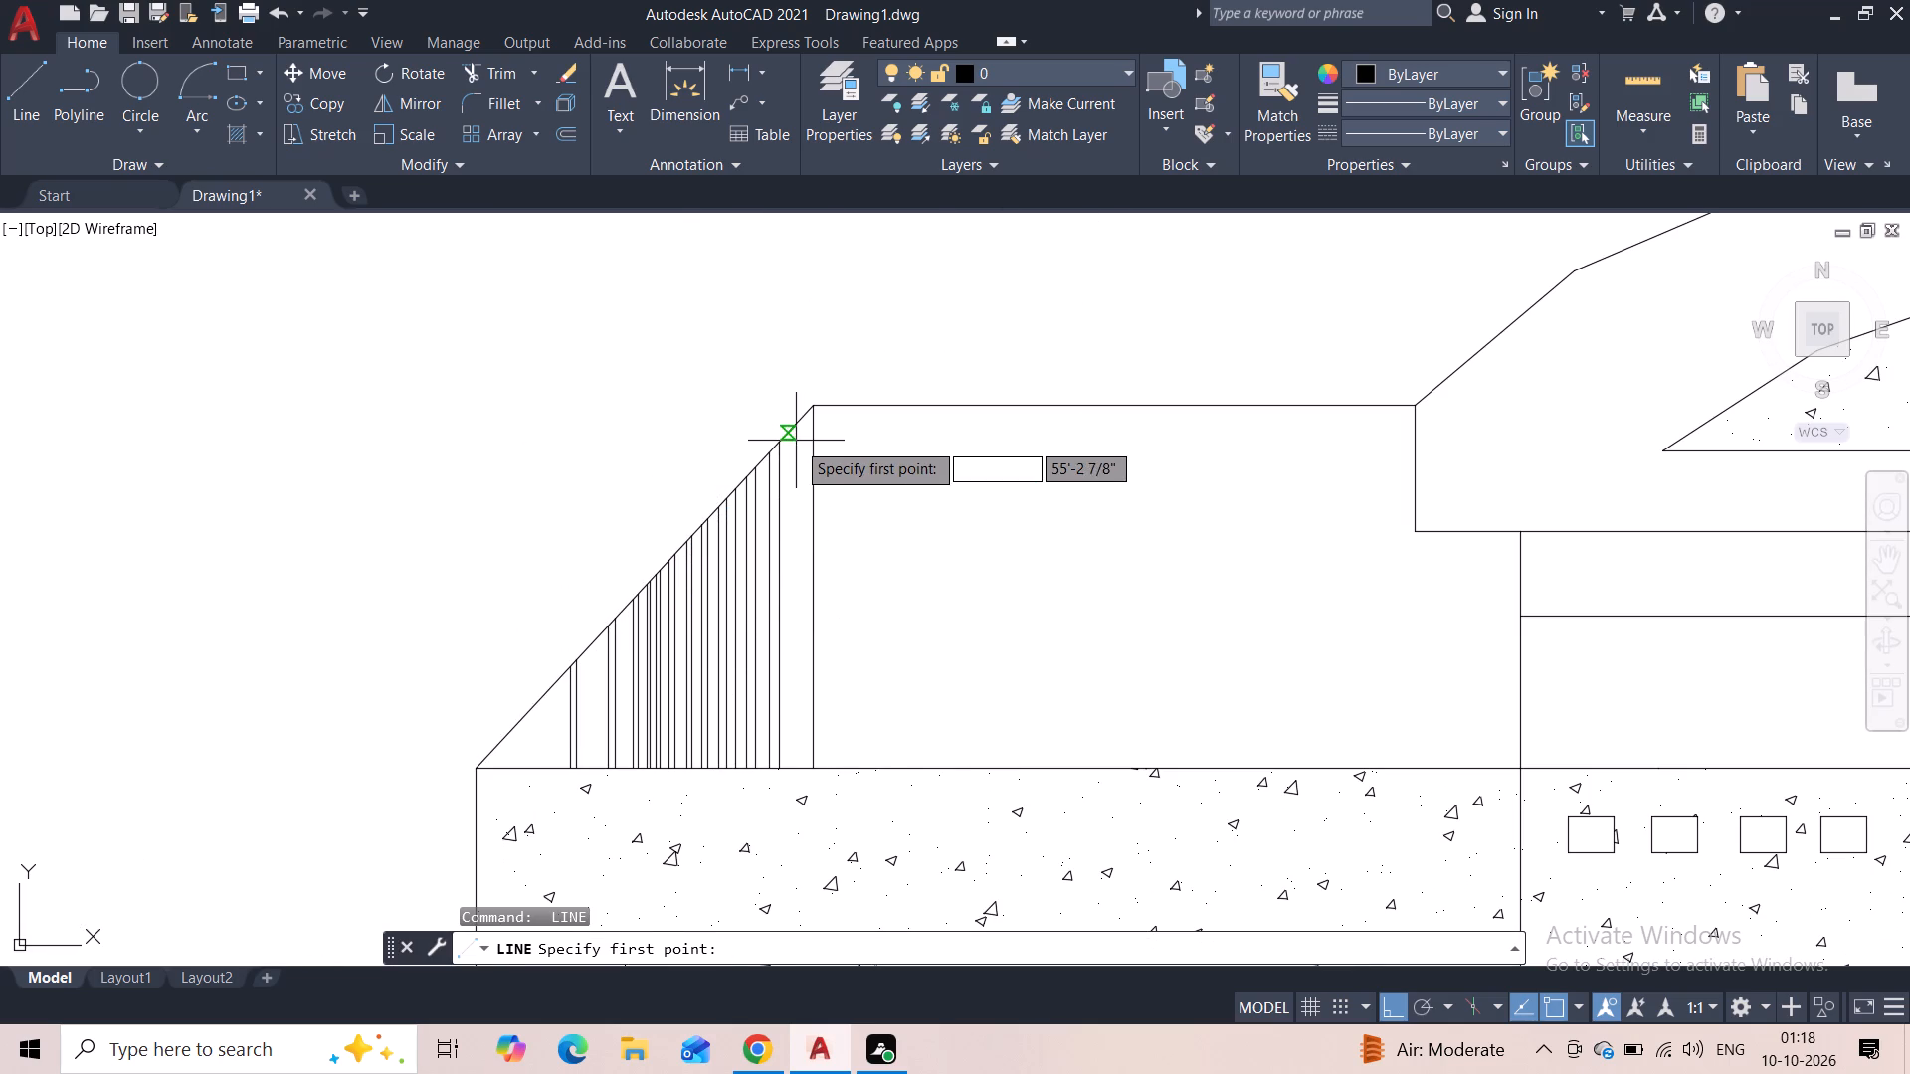
pyautogui.scroll(2, 796, 437)
pyautogui.click(780, 424)
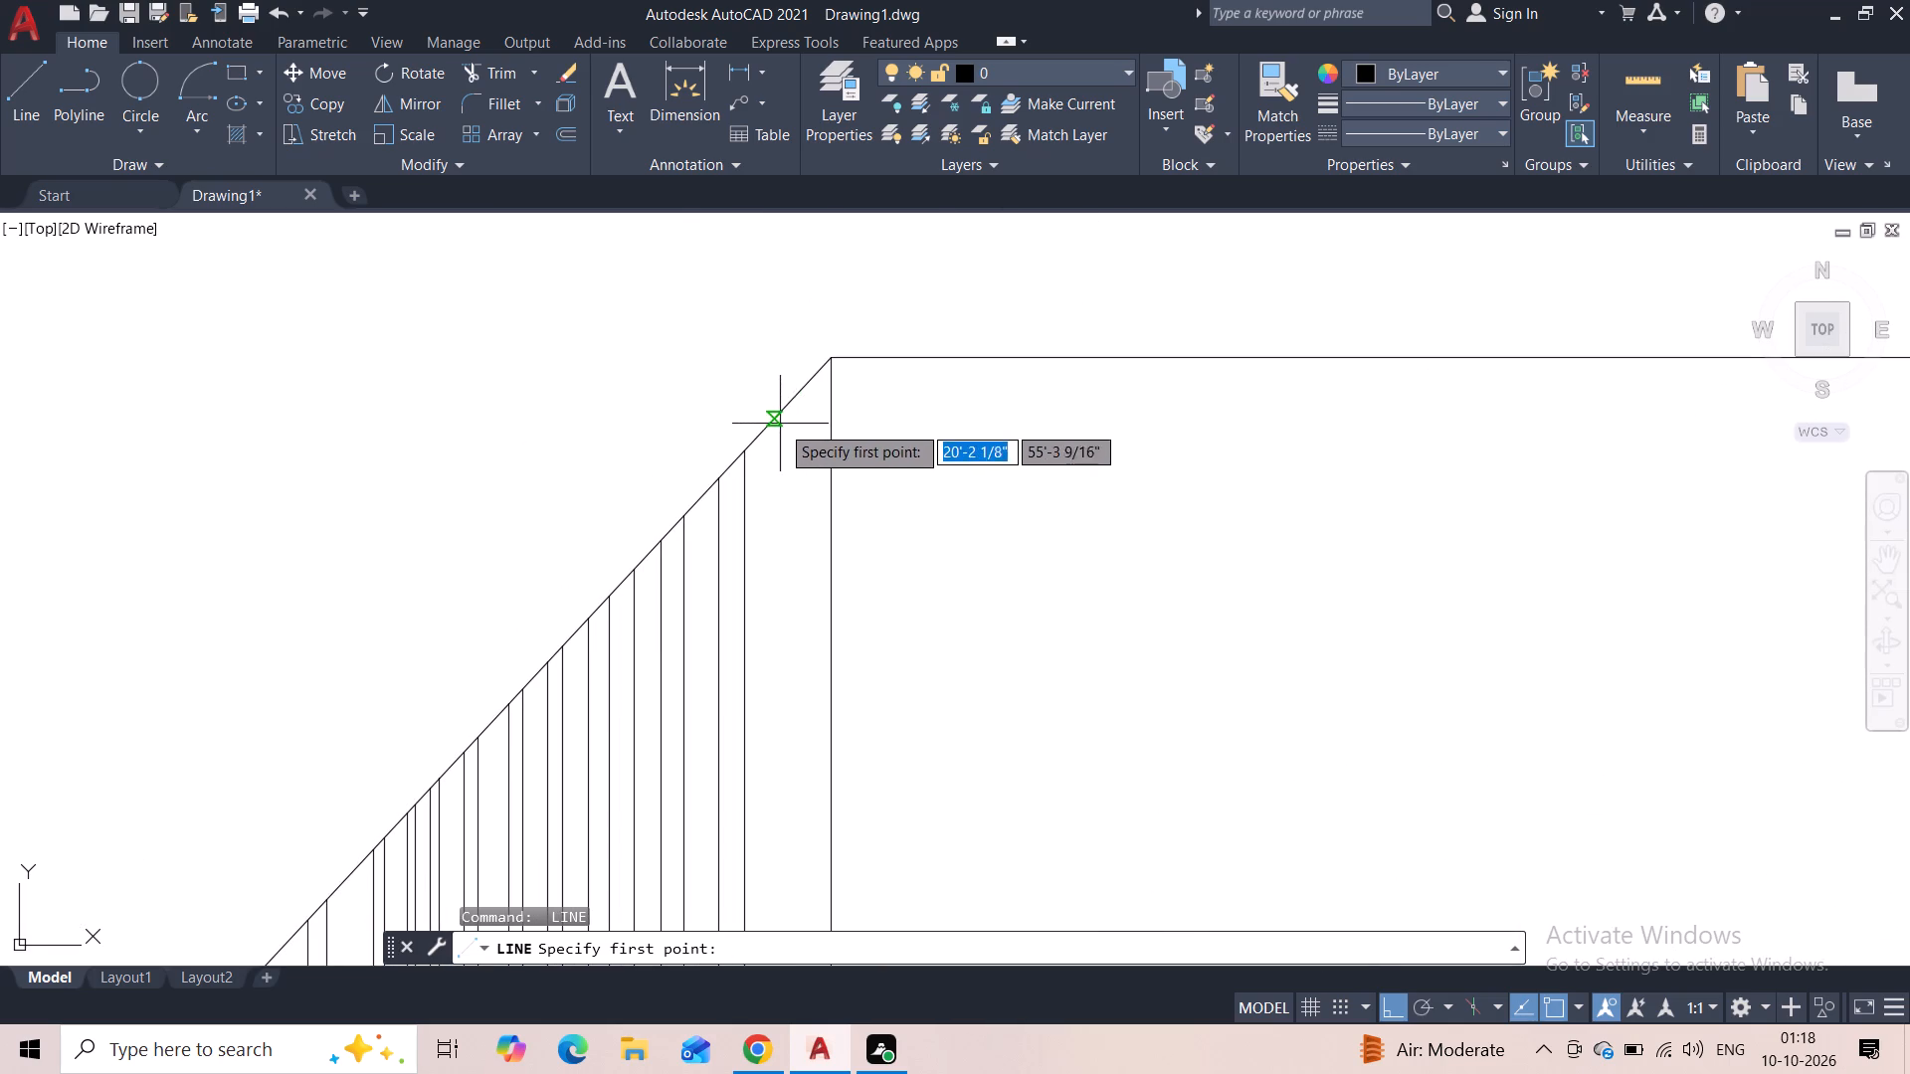
pyautogui.moveTo(792, 618); pyautogui.dragTo(780, 448, button='middle')
pyautogui.scroll(-2, 784, 631)
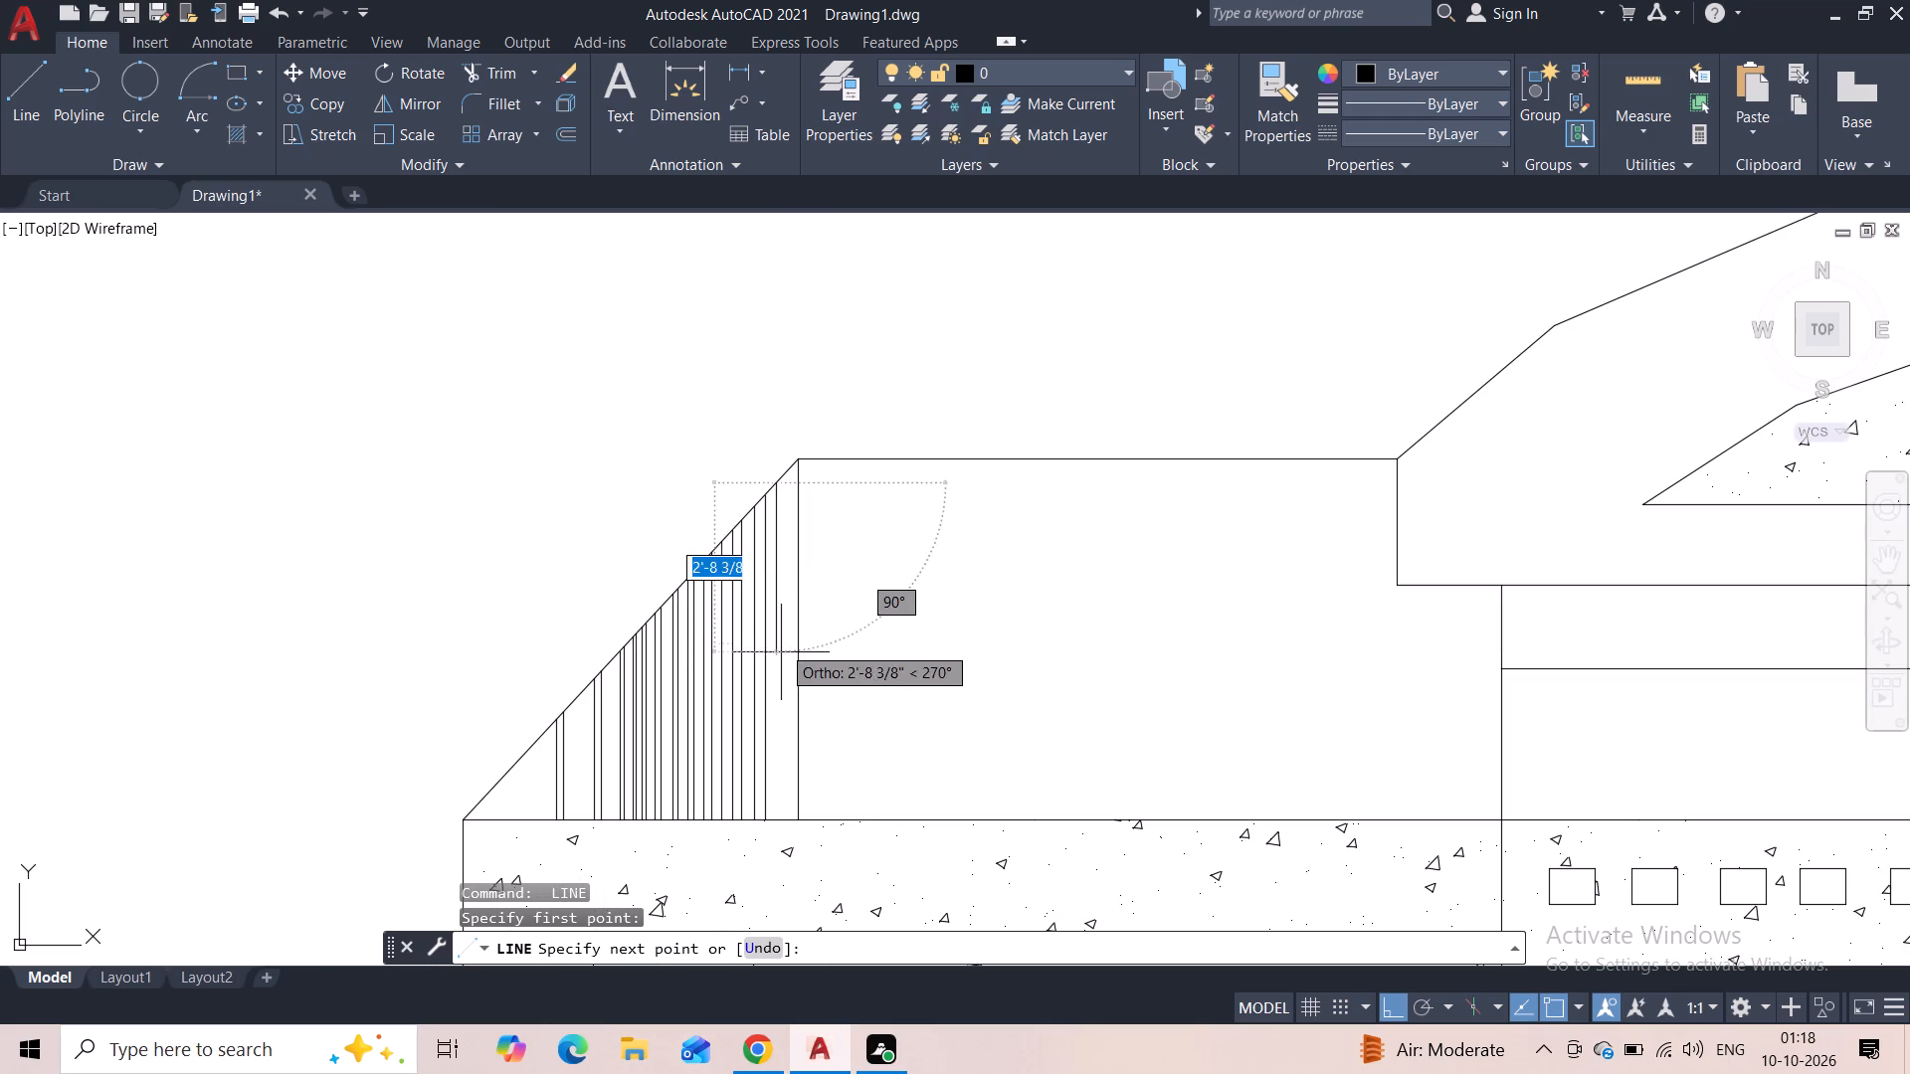
pyautogui.click(782, 813)
pyautogui.press('Escape')
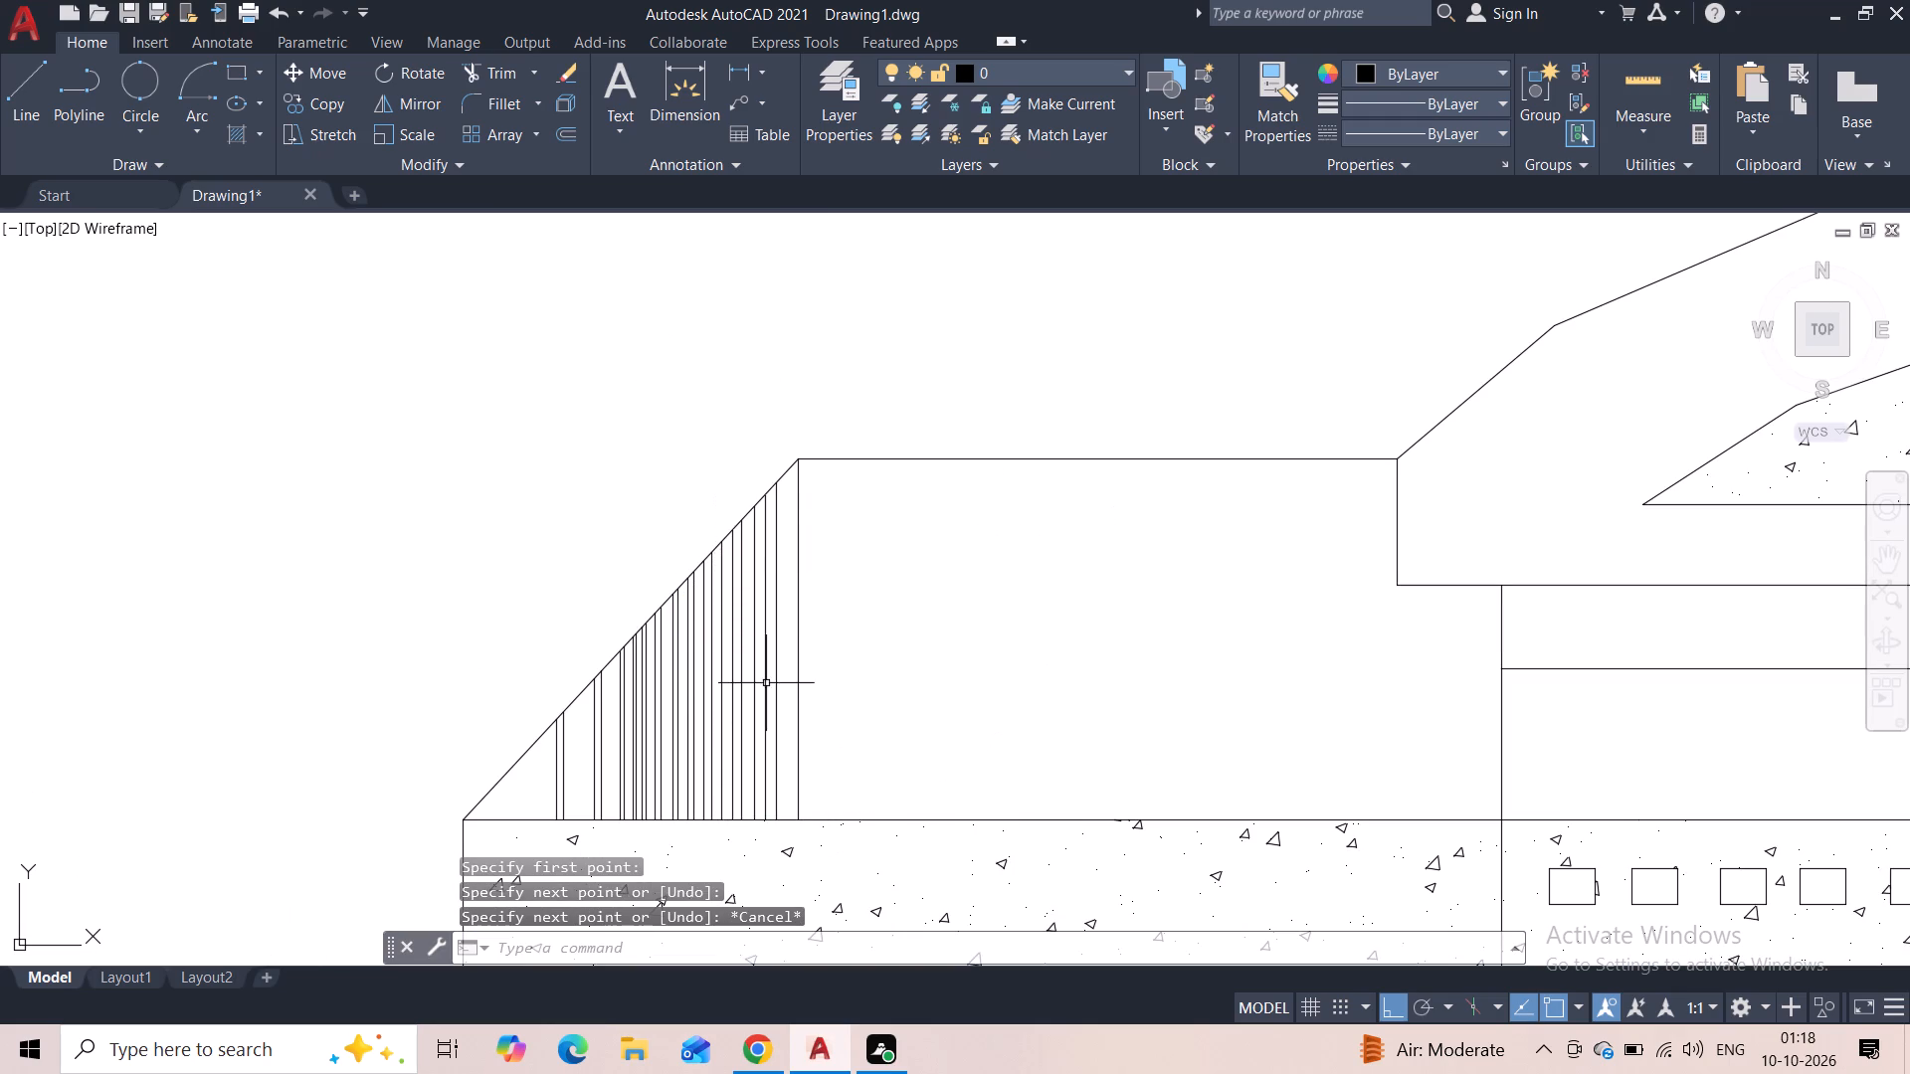
# Draw a vertical line from the roof slope to the eave line, in the last gap before the ridge-corner vertical.
pyautogui.press('space')
pyautogui.scroll(3, 793, 476)
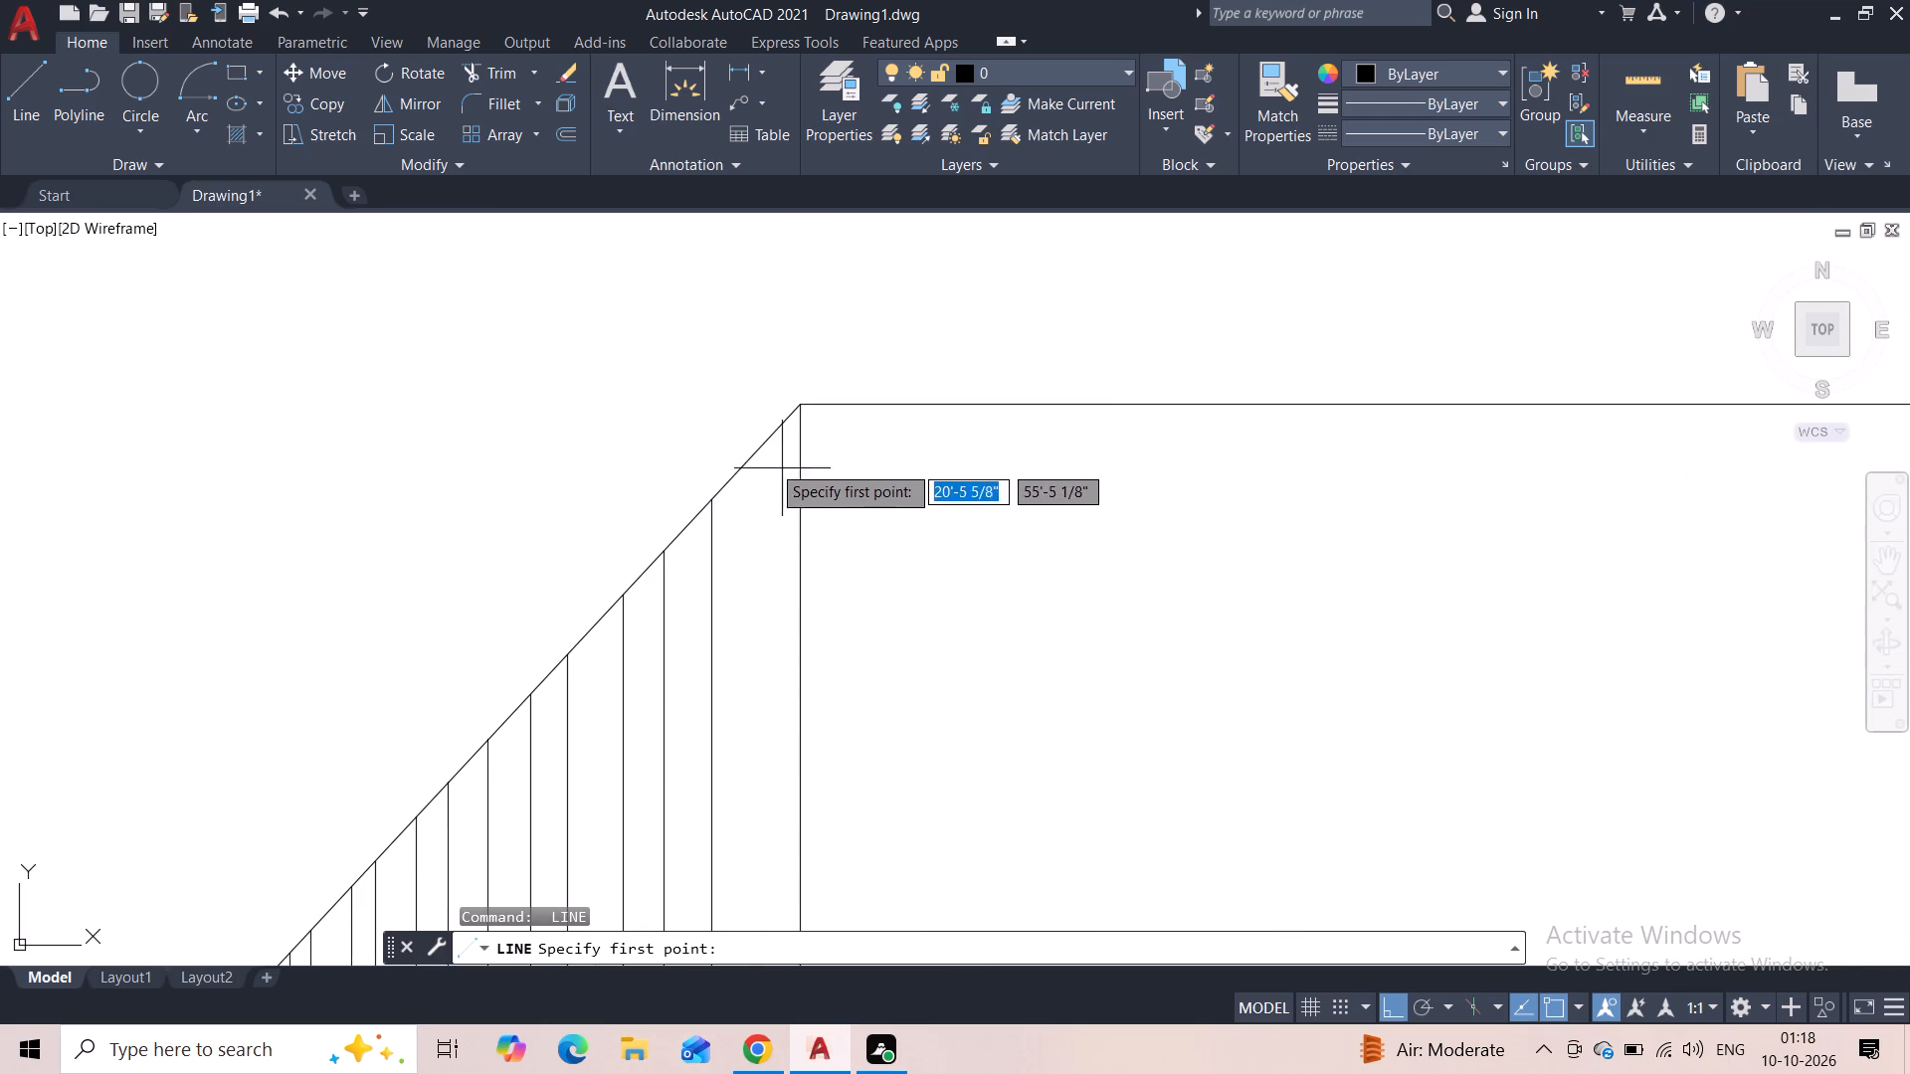
pyautogui.click(759, 458)
pyautogui.moveTo(784, 642); pyautogui.dragTo(761, 450, button='middle')
pyautogui.scroll(-2, 750, 519)
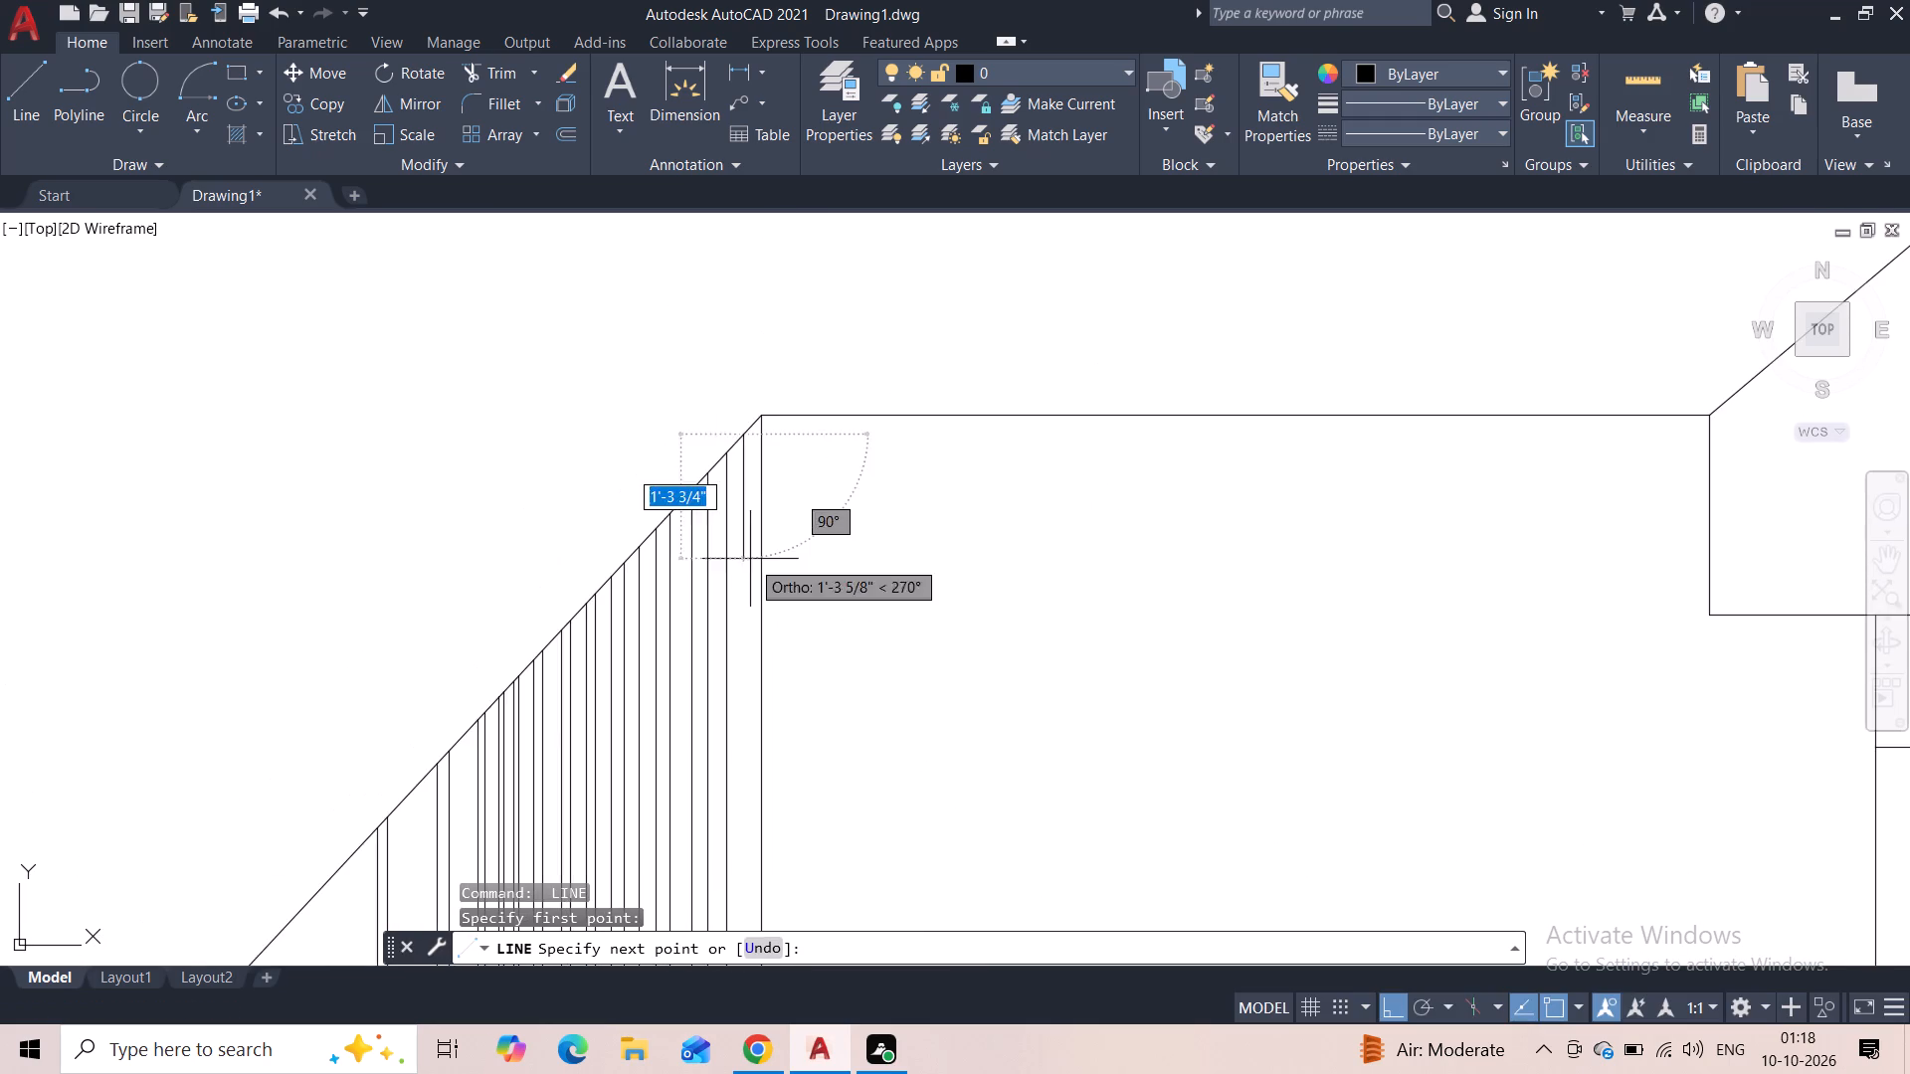
pyautogui.moveTo(750, 566); pyautogui.dragTo(741, 338, button='middle')
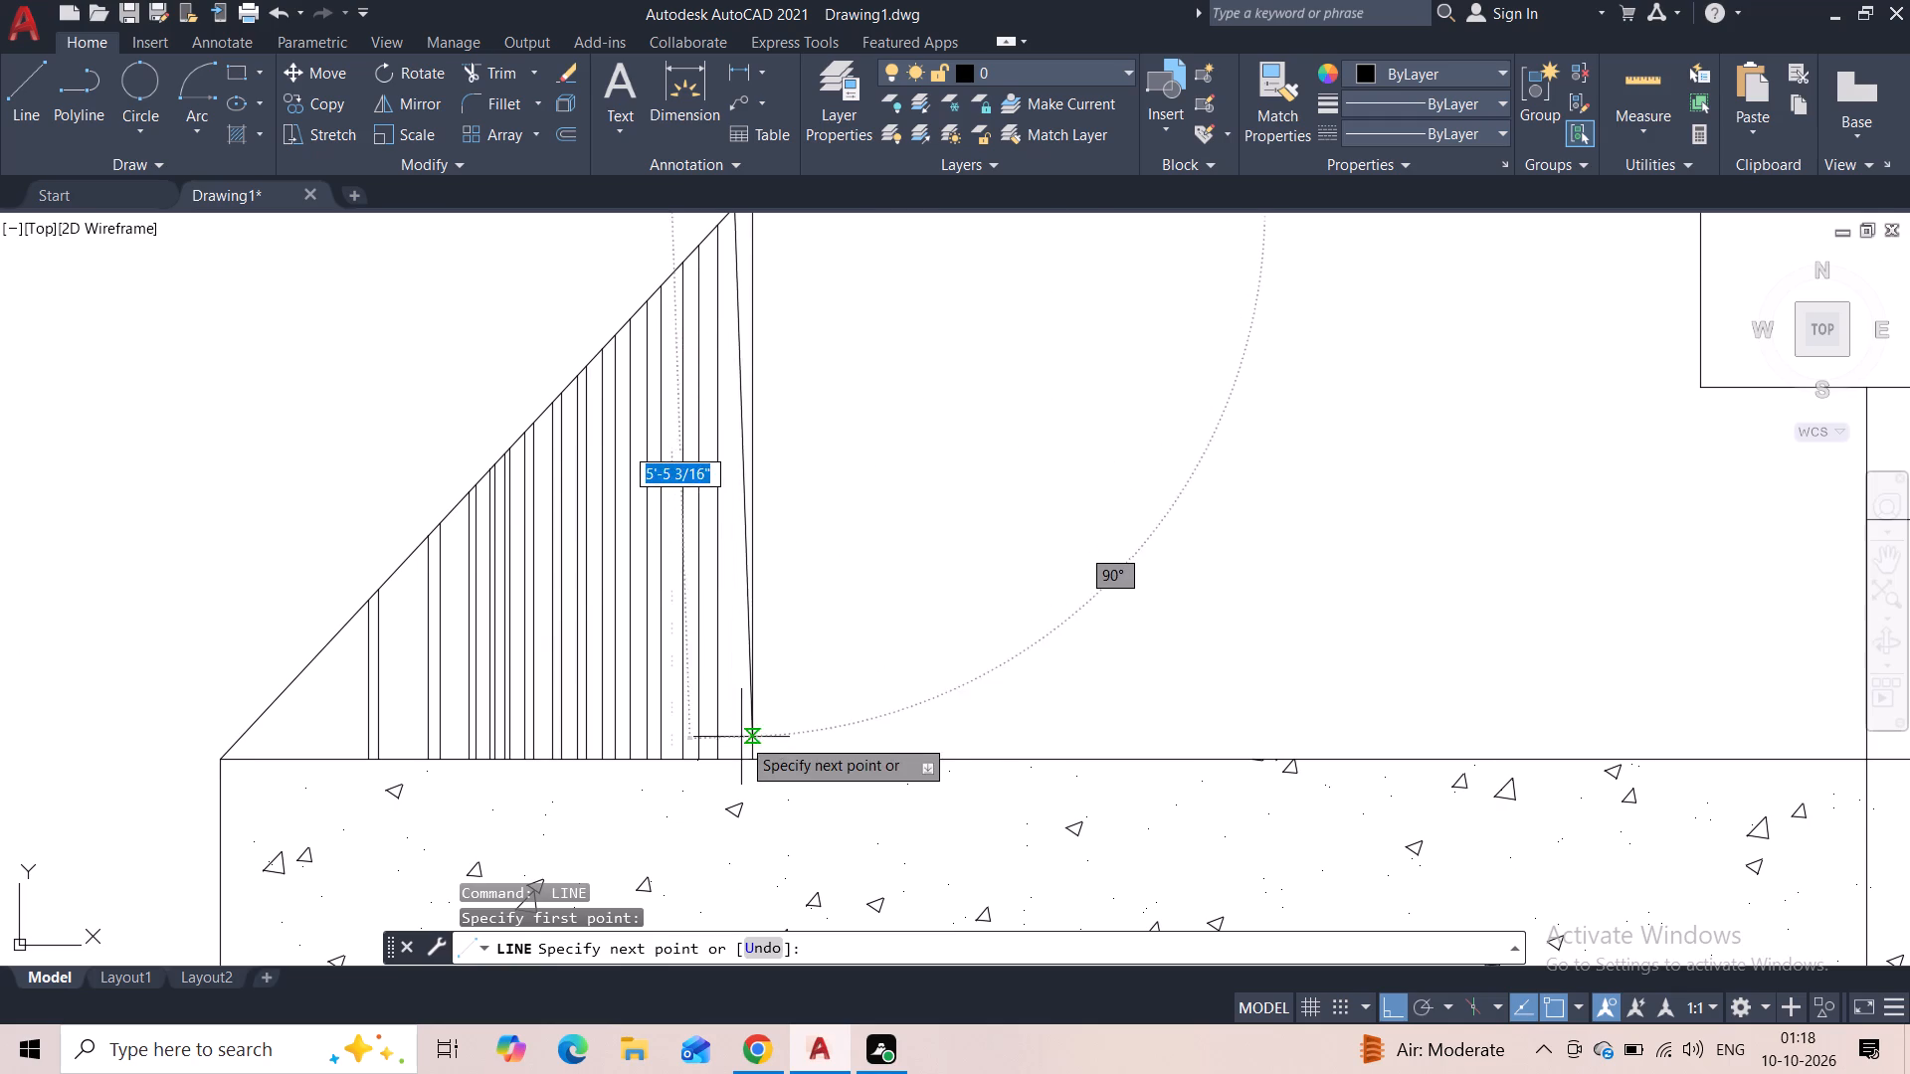
pyautogui.click(739, 762)
pyautogui.press('Escape')
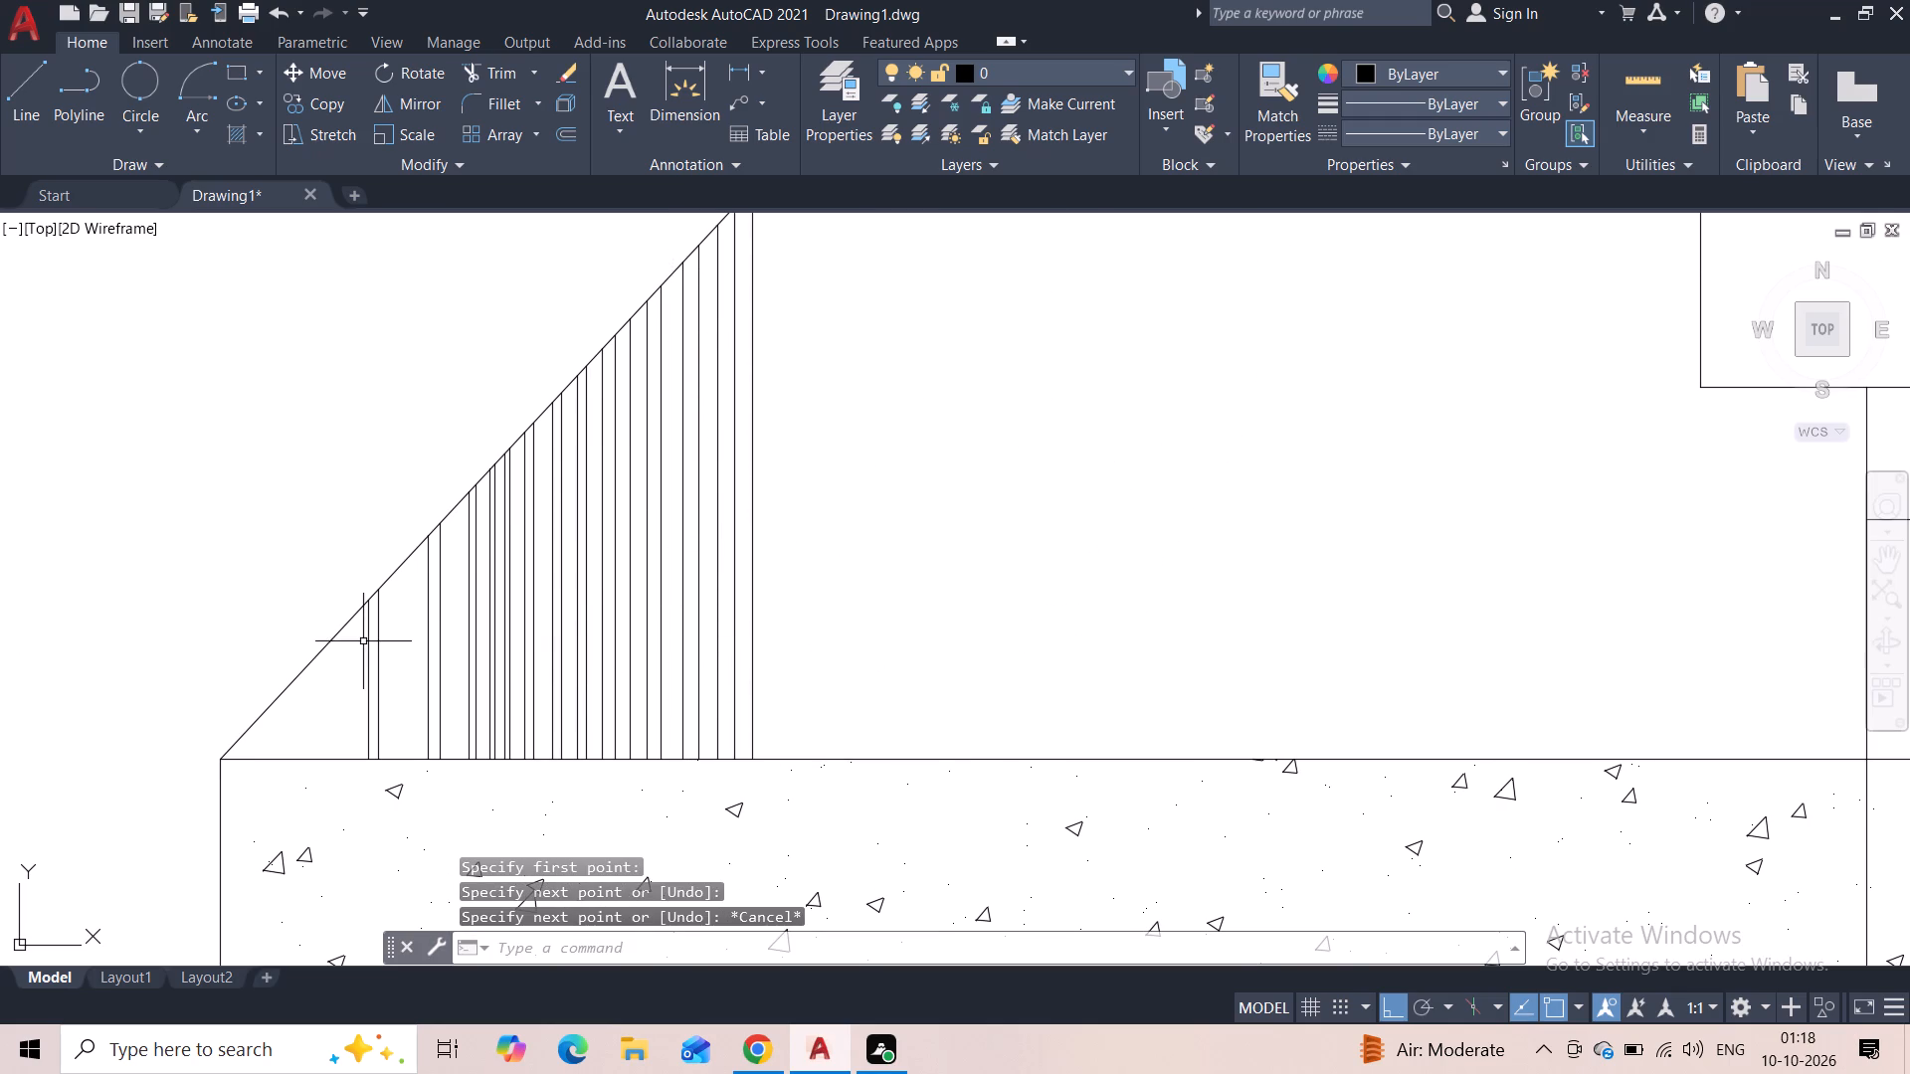
# Draw a vertical line from the roof slope to the eave line, between the two pairs nearest the eave corner.
pyautogui.press('space')
pyautogui.click(395, 567)
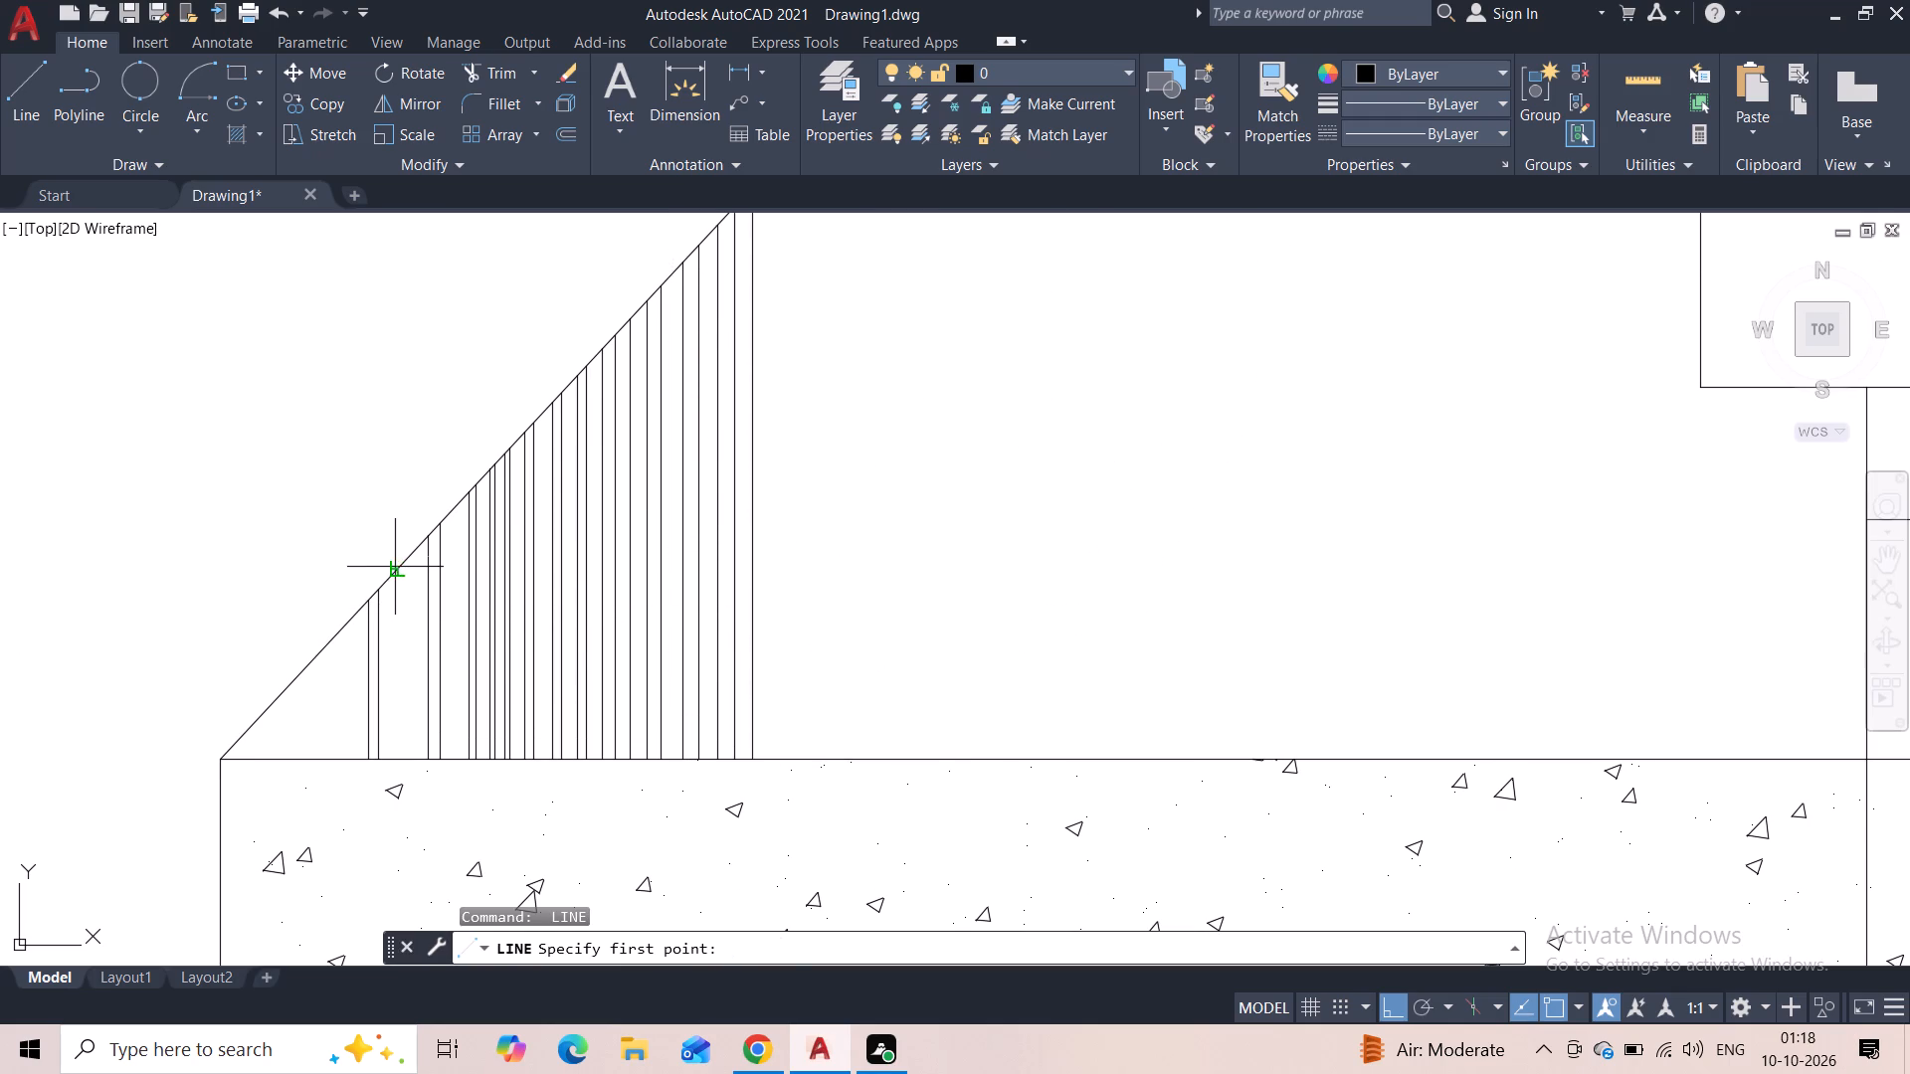
pyautogui.click(401, 762)
pyautogui.press('Escape')
# Draw two vertical lines from the roof slope to the eave line, between the outermost pair and the eave corner.
pyautogui.press('space')
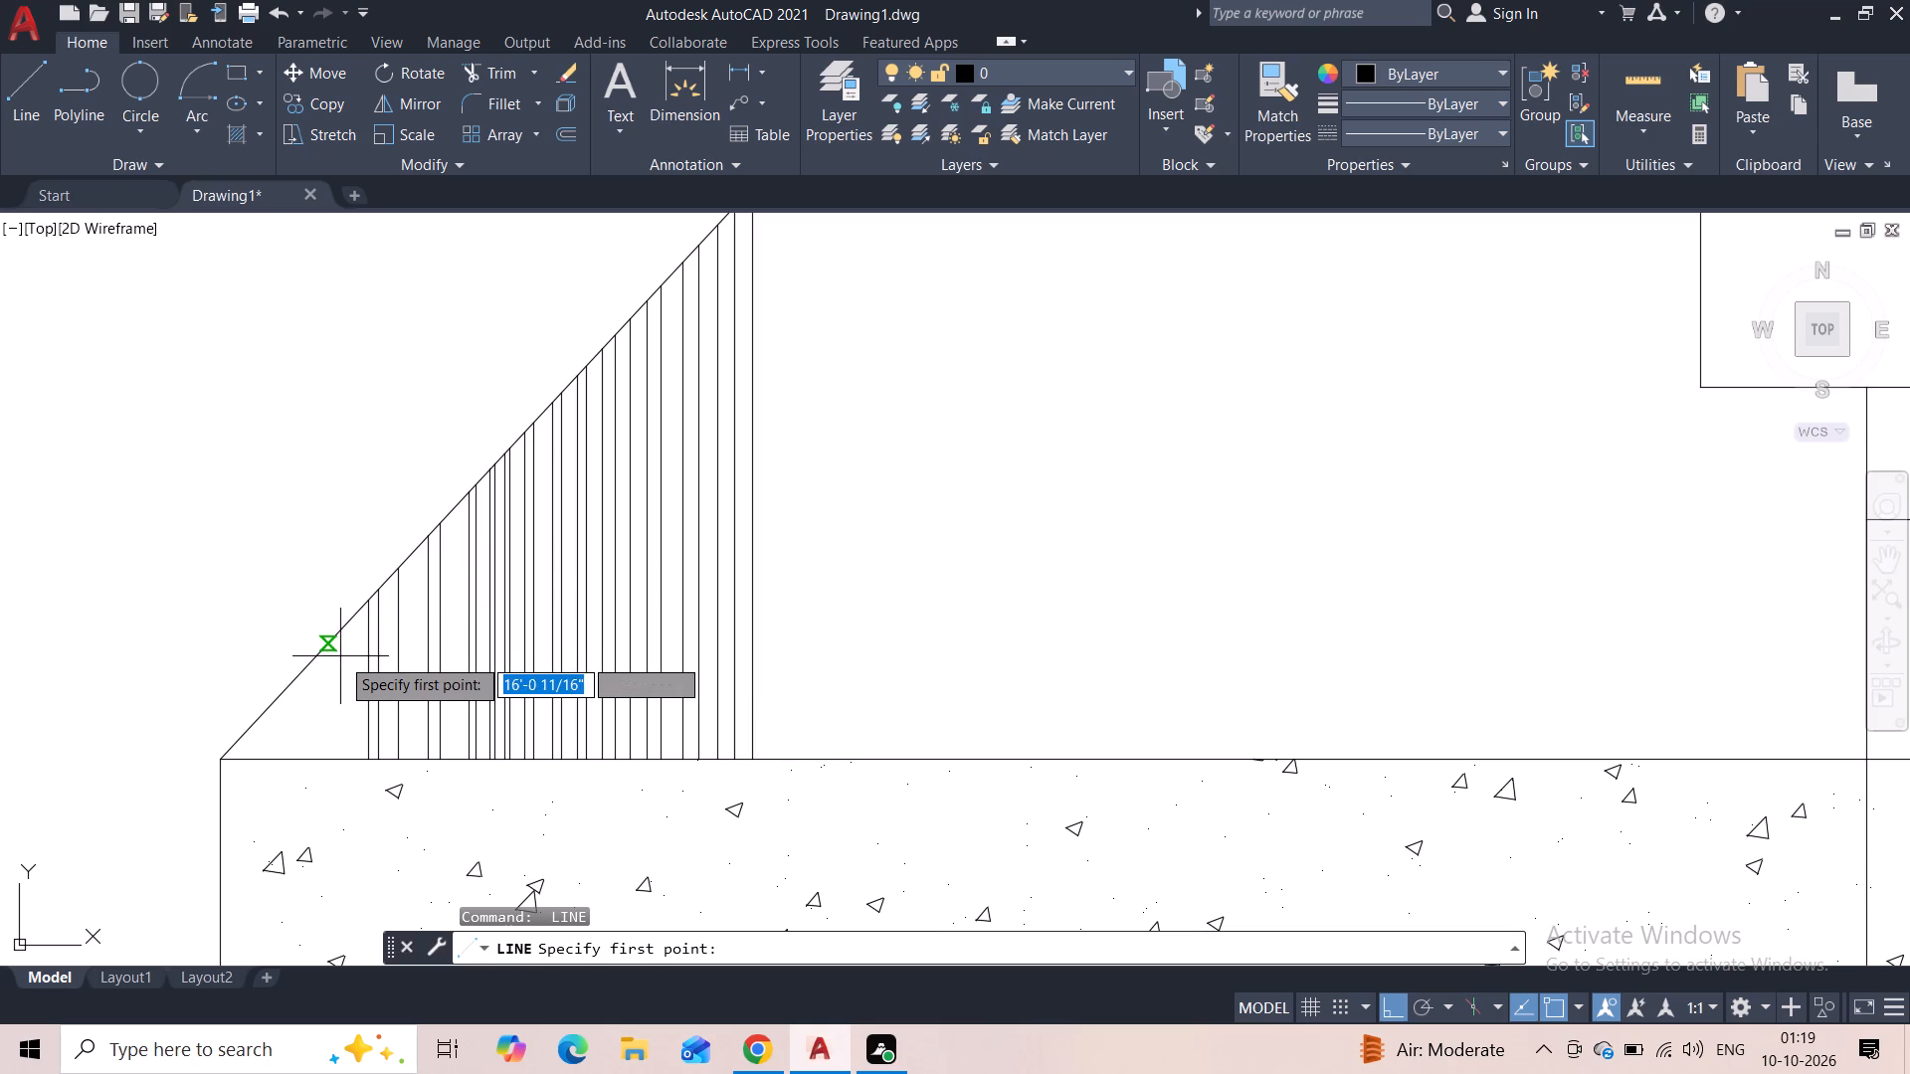
pyautogui.click(343, 637)
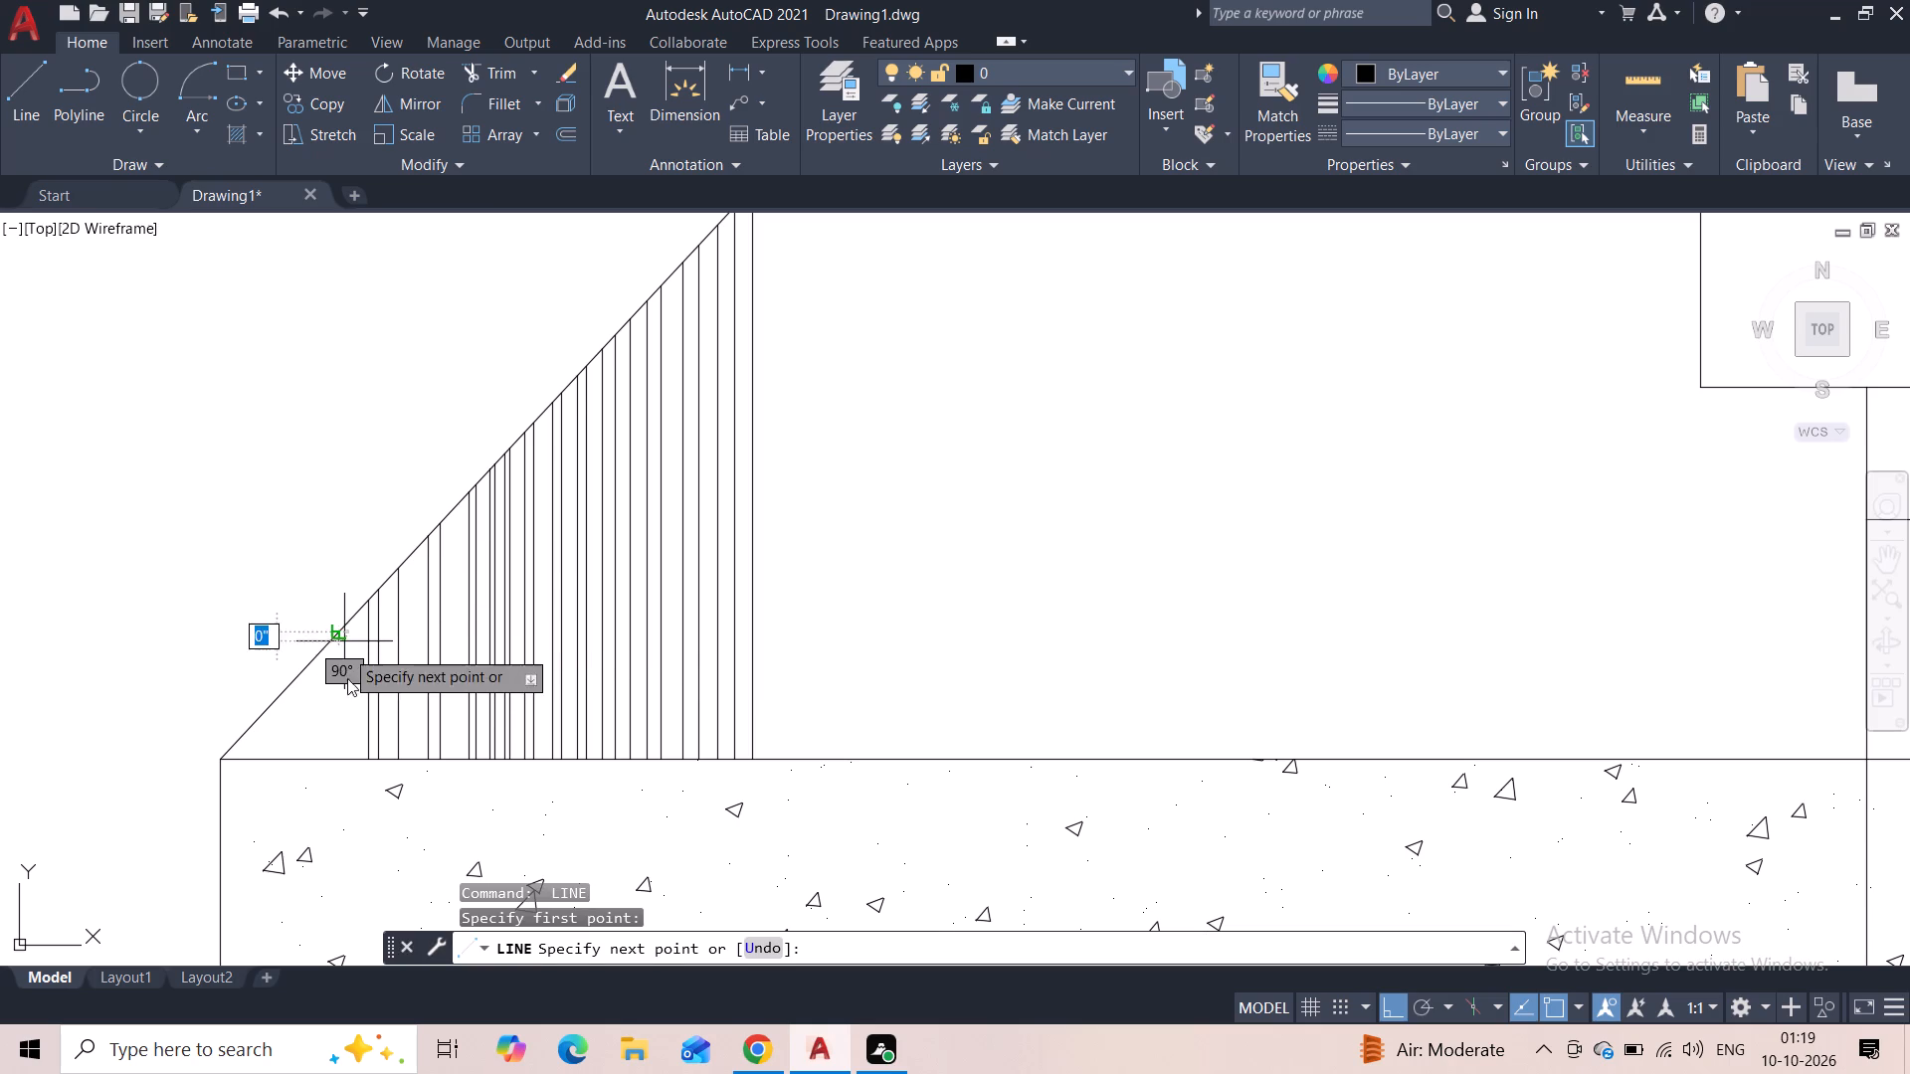
pyautogui.click(347, 759)
pyautogui.press('Escape')
pyautogui.press('space')
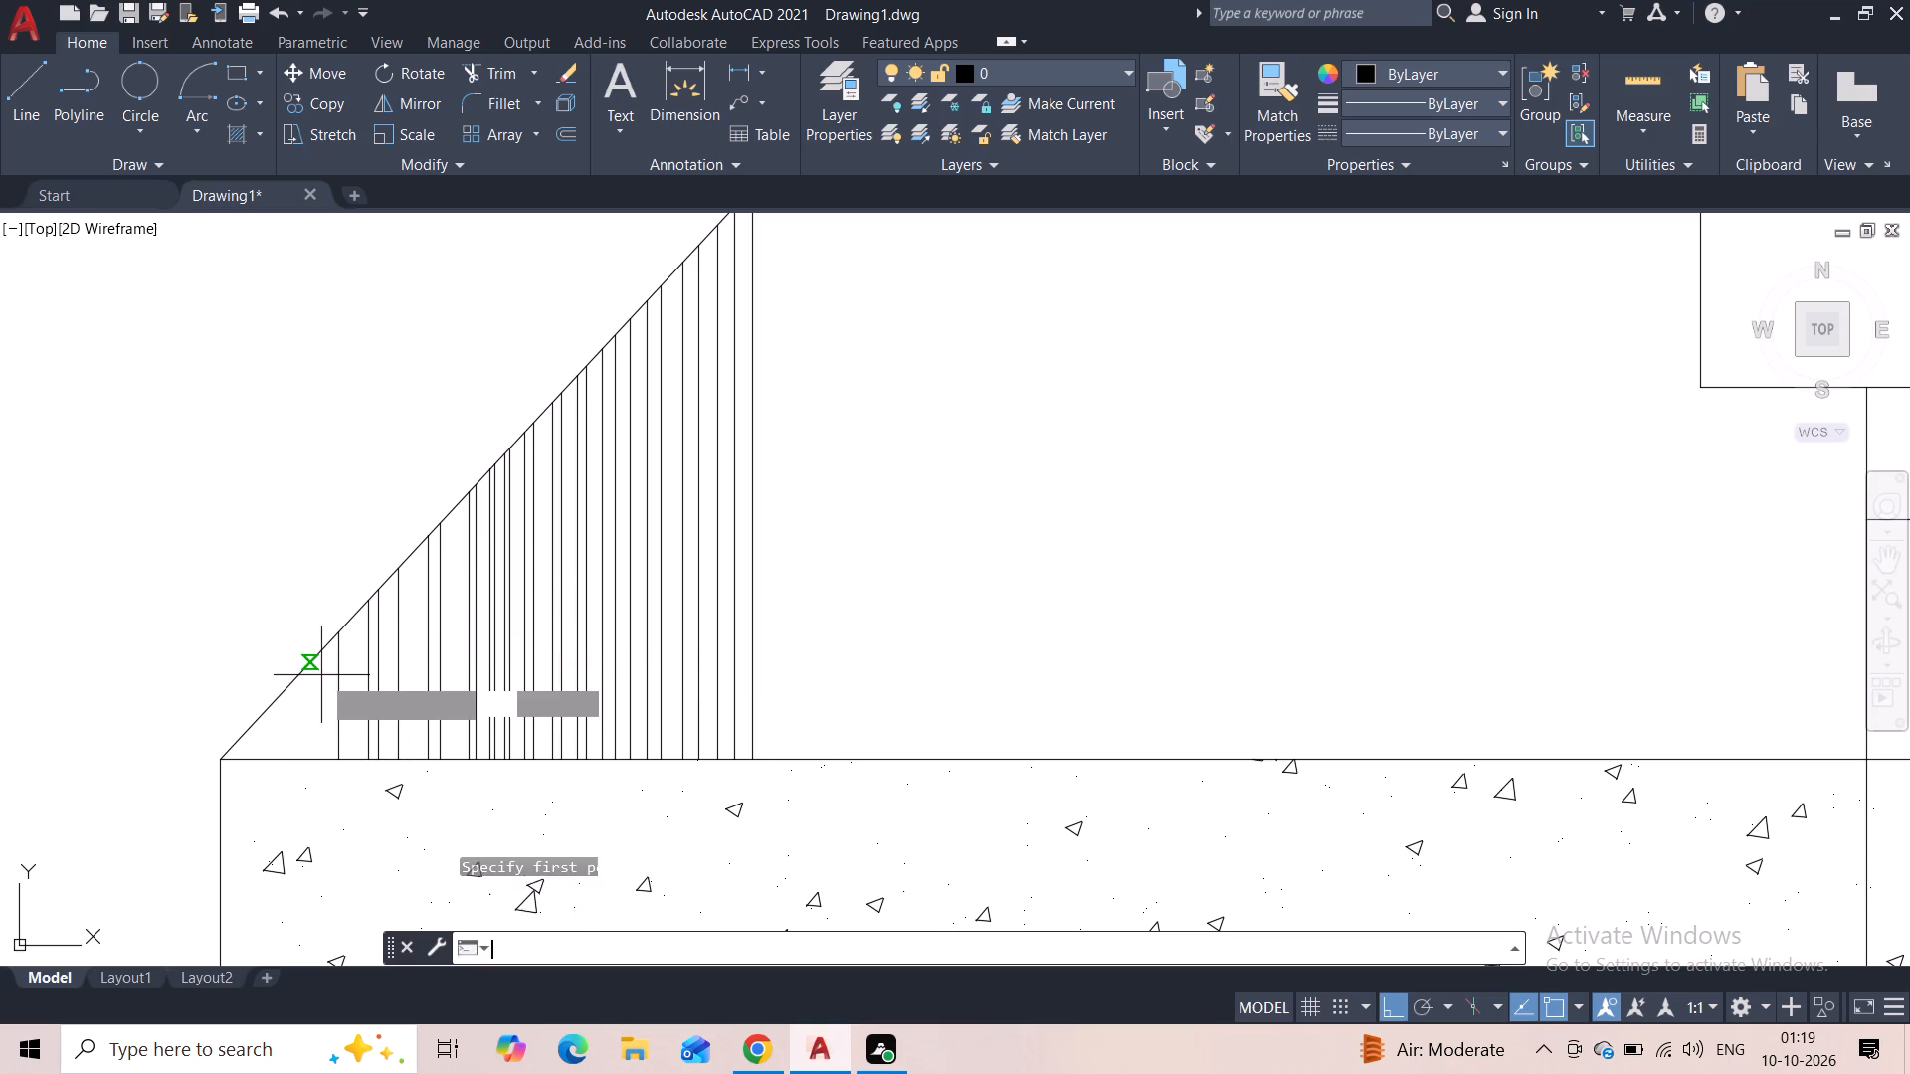
pyautogui.click(318, 661)
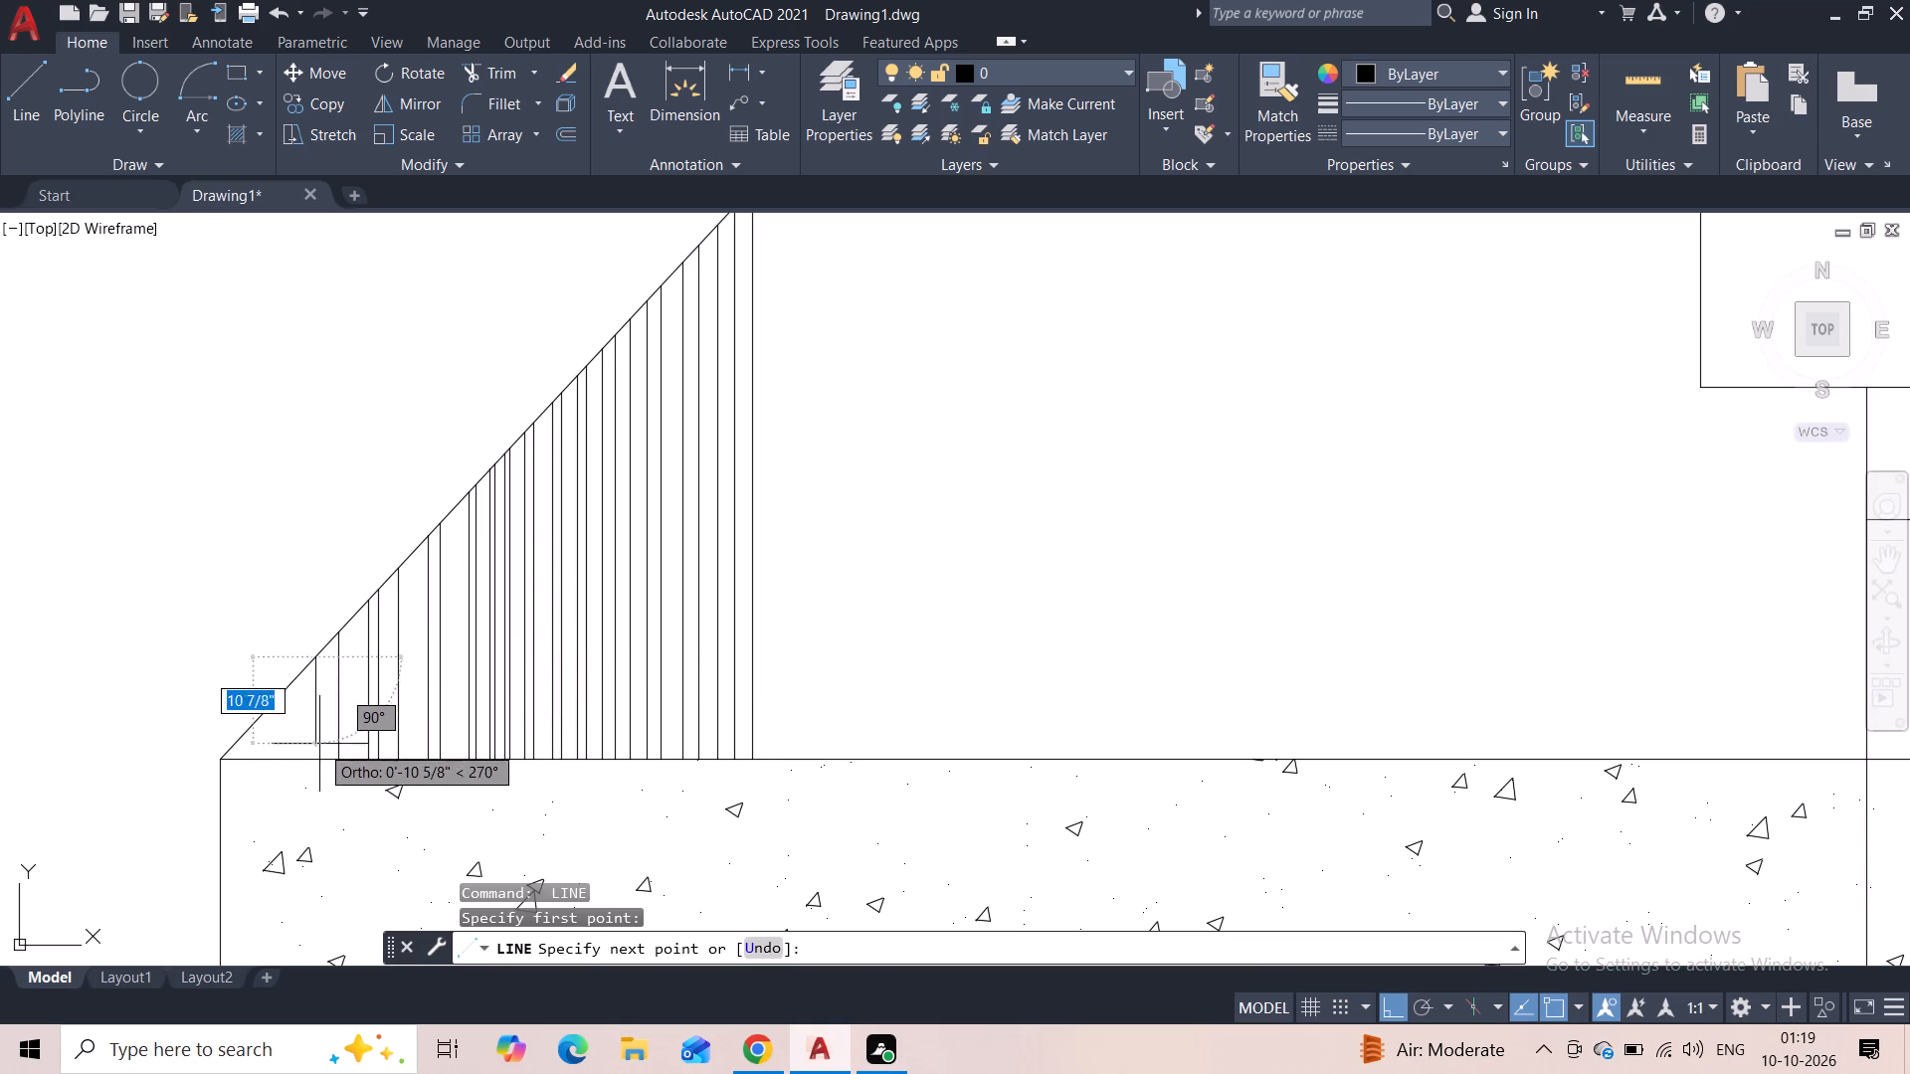
pyautogui.click(314, 754)
pyautogui.press('Escape')
# Draw two more vertical lines from the roof slope to the eave line, in the remaining gap toward the eave corner.
pyautogui.press('space')
pyautogui.click(289, 692)
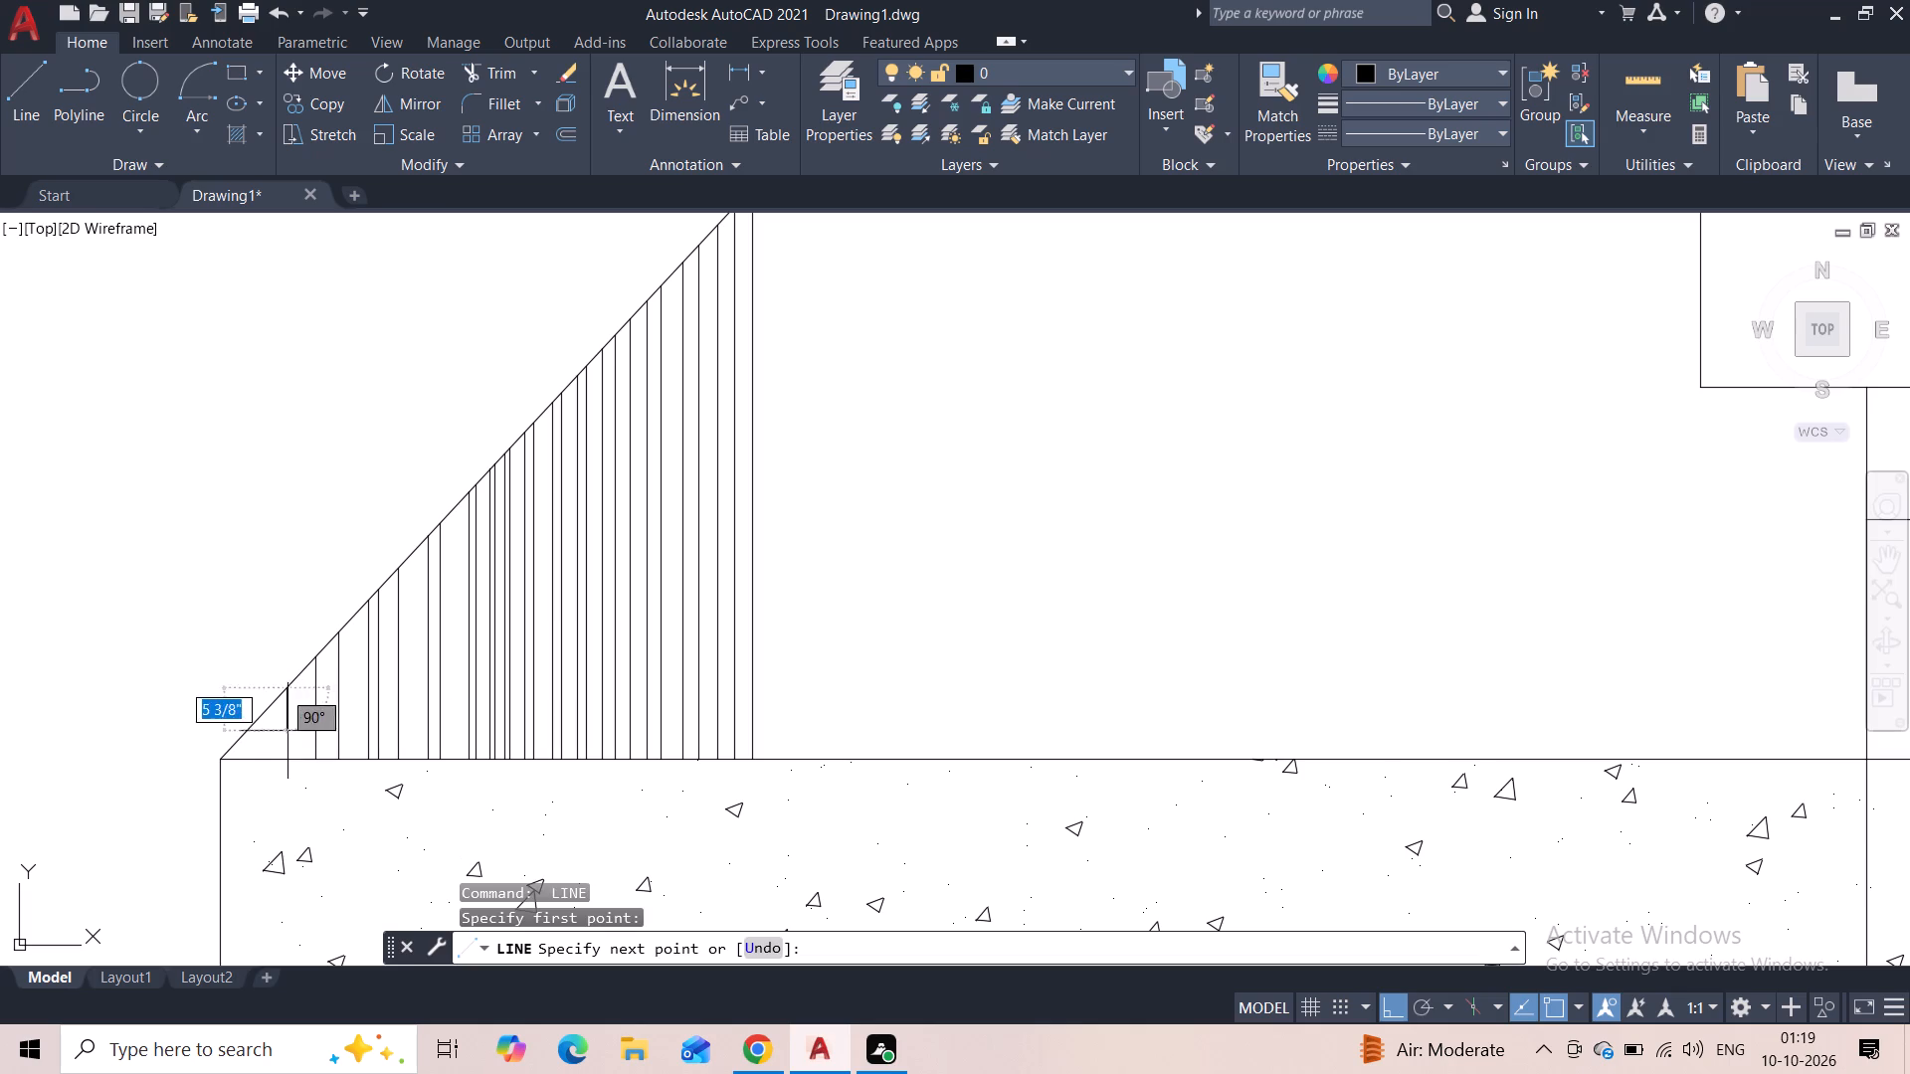
pyautogui.click(287, 747)
pyautogui.press('Escape')
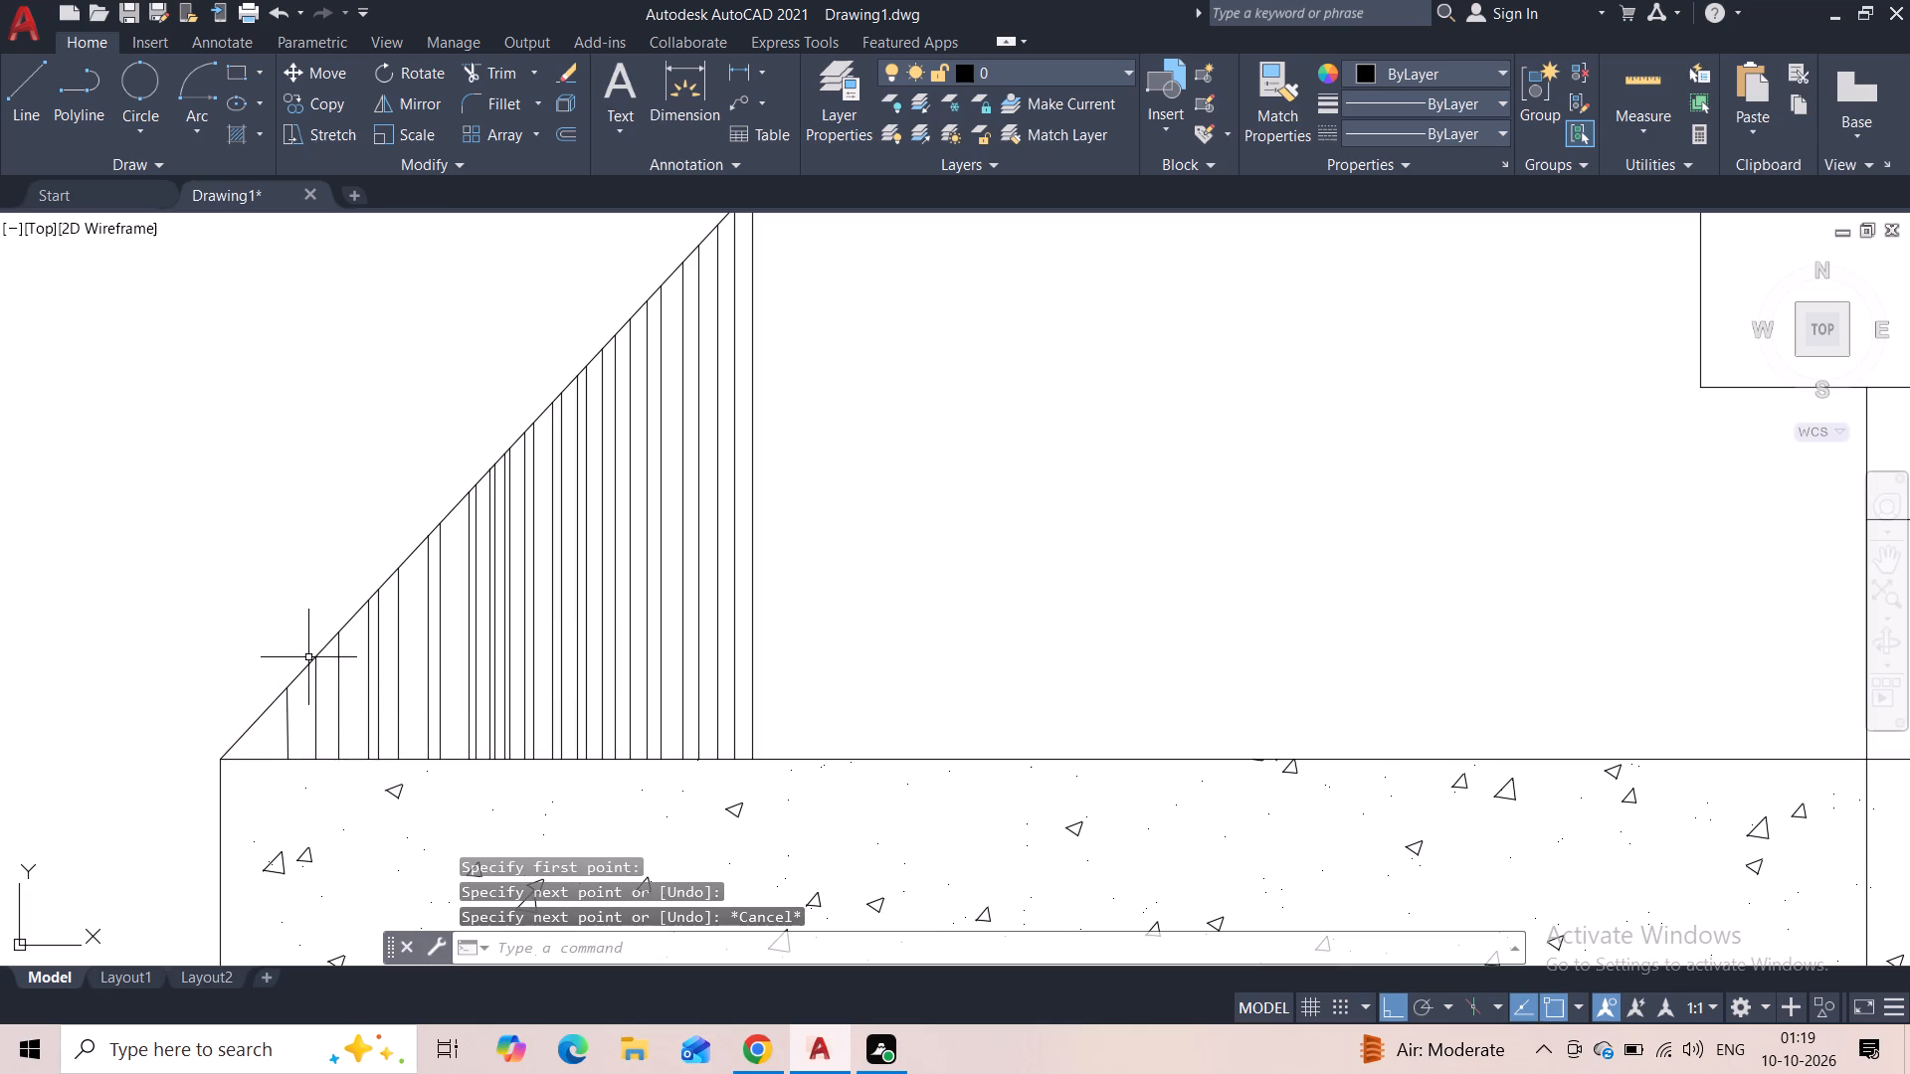
pyautogui.press('space')
pyautogui.click(269, 716)
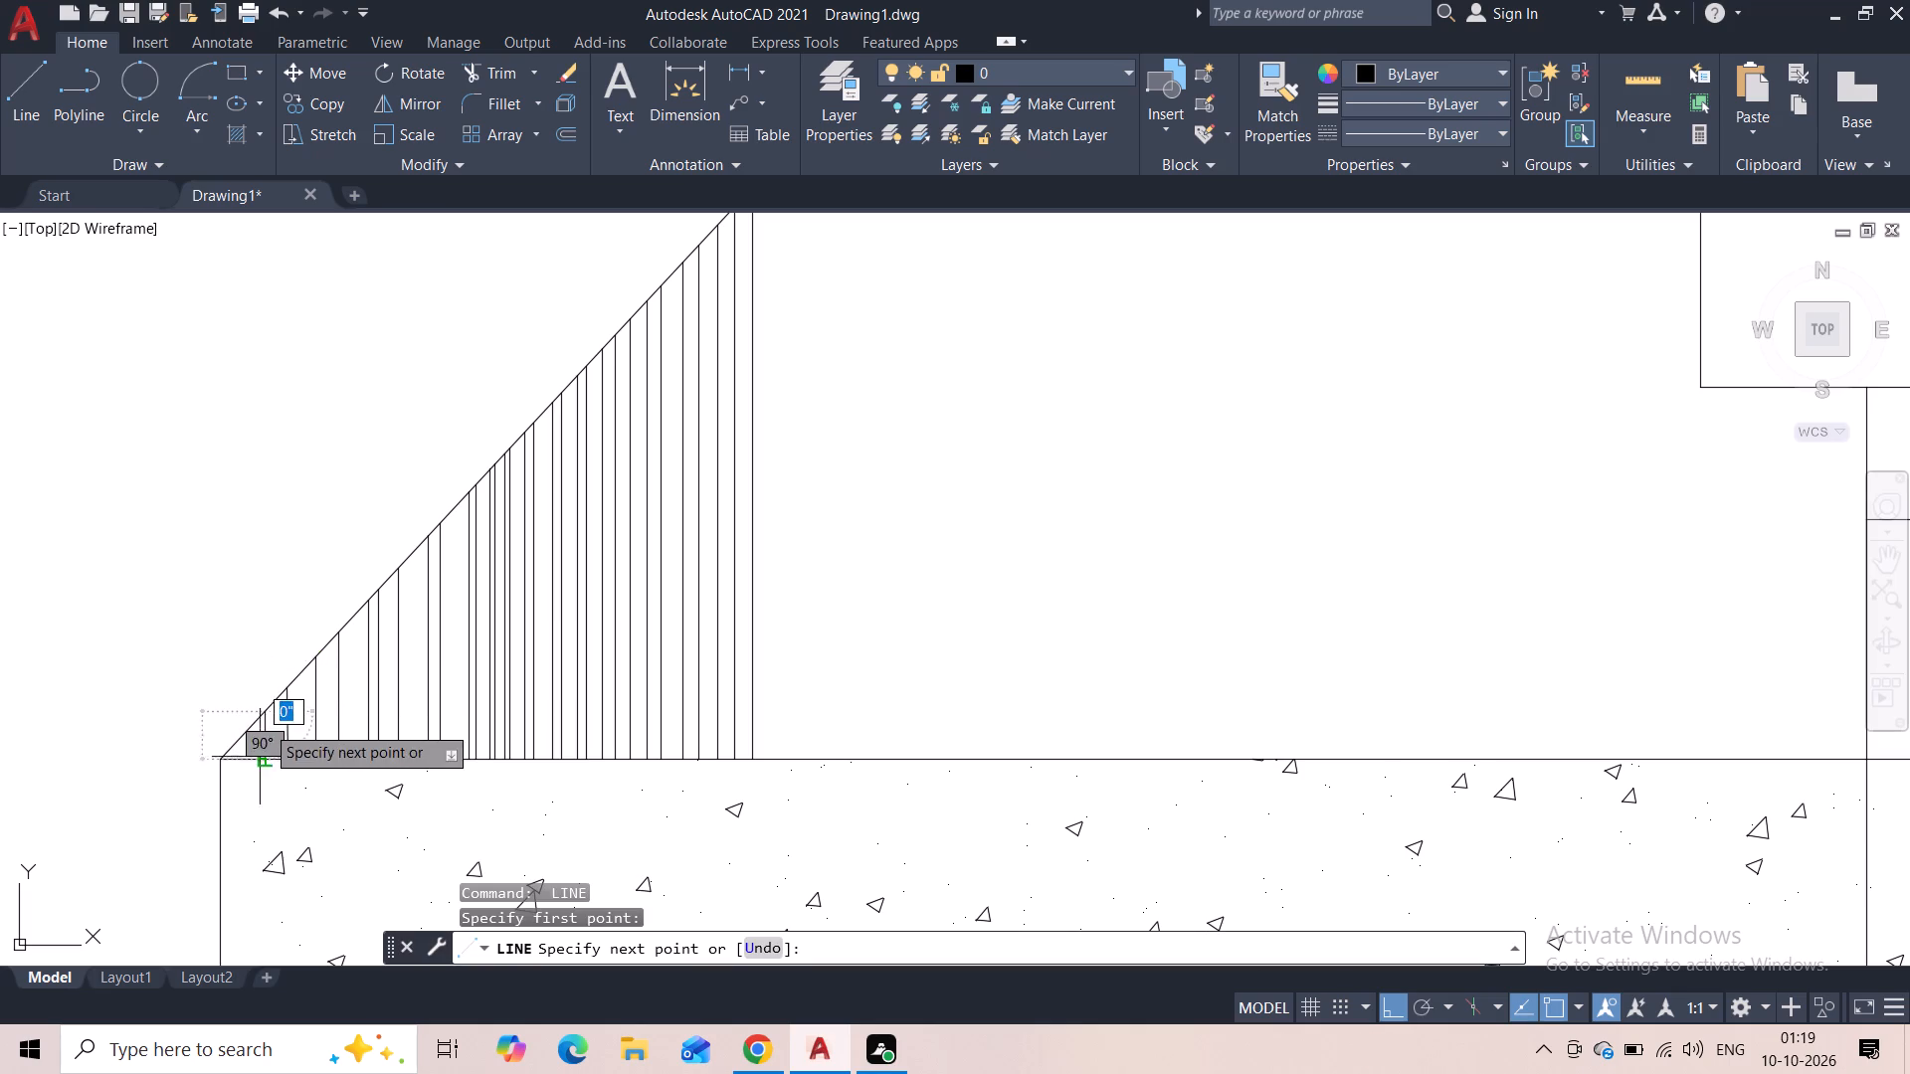
pyautogui.click(260, 759)
pyautogui.press('Escape')
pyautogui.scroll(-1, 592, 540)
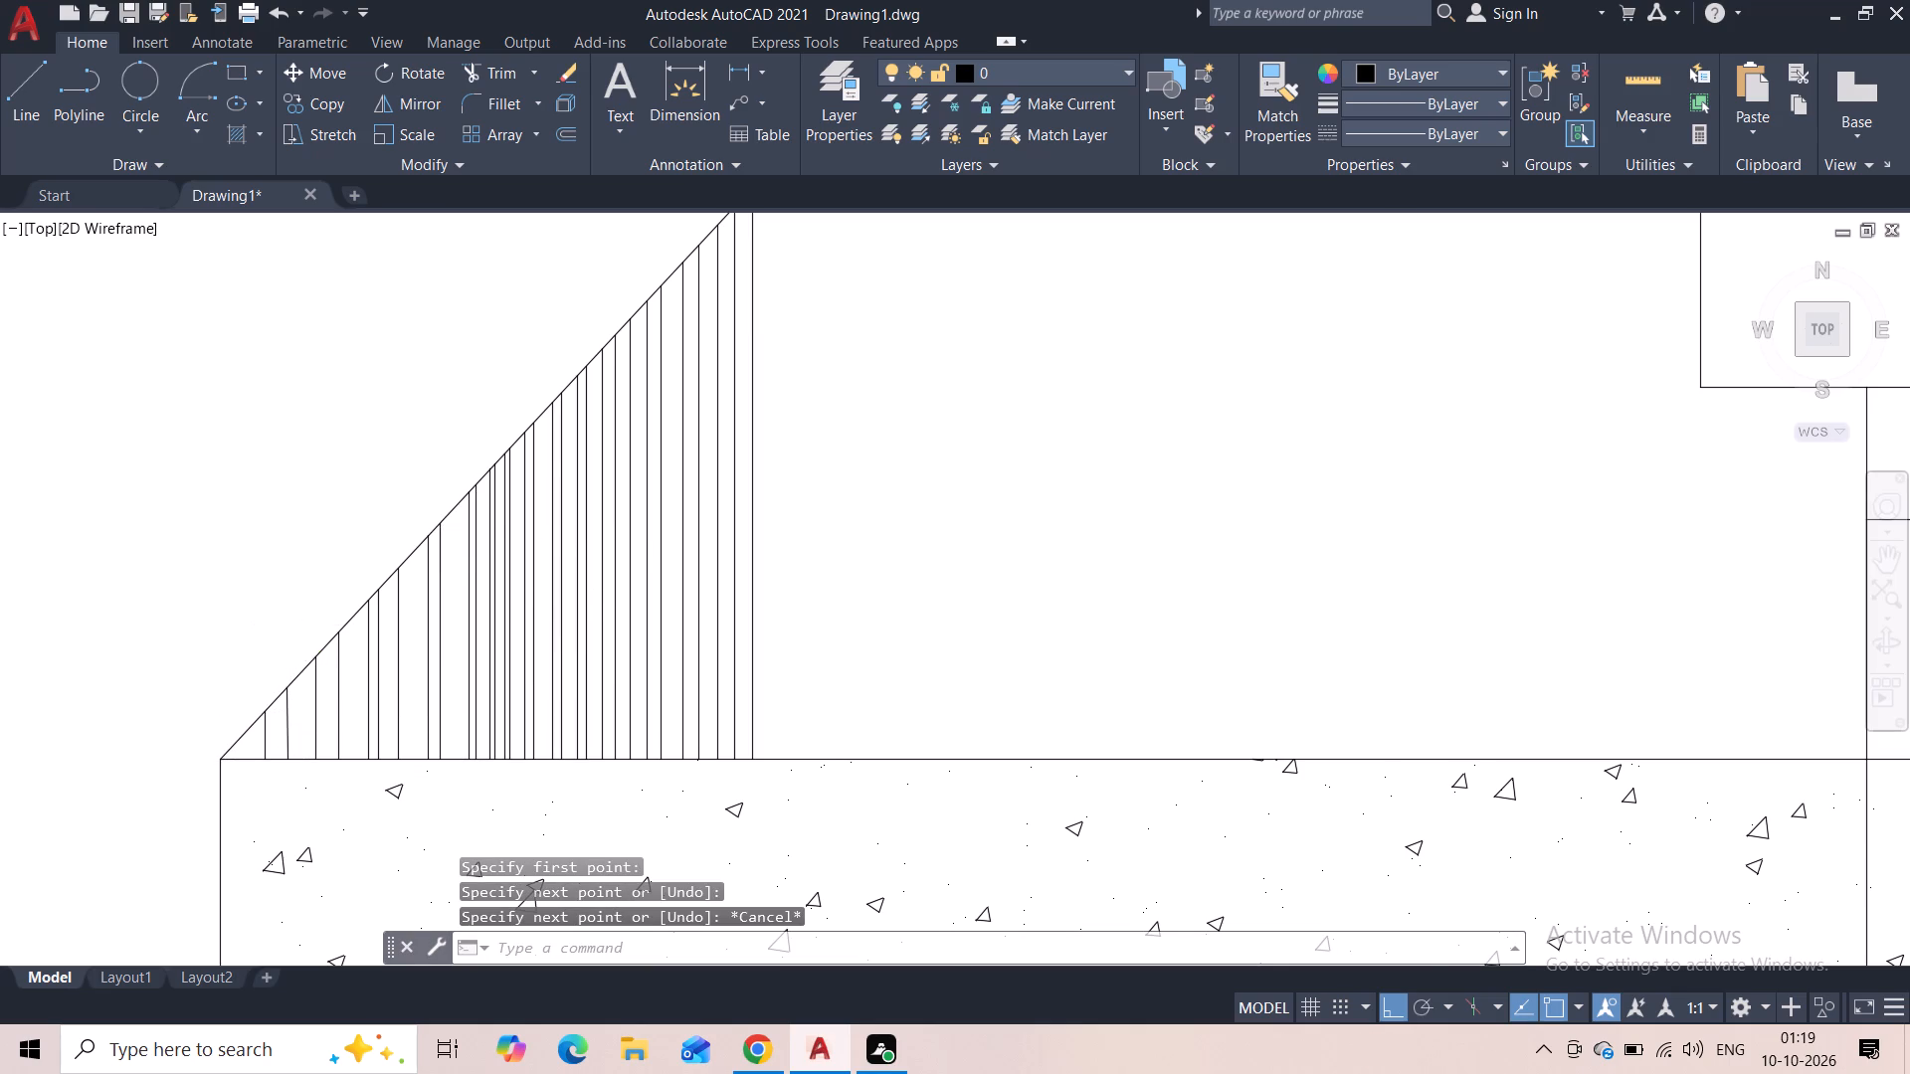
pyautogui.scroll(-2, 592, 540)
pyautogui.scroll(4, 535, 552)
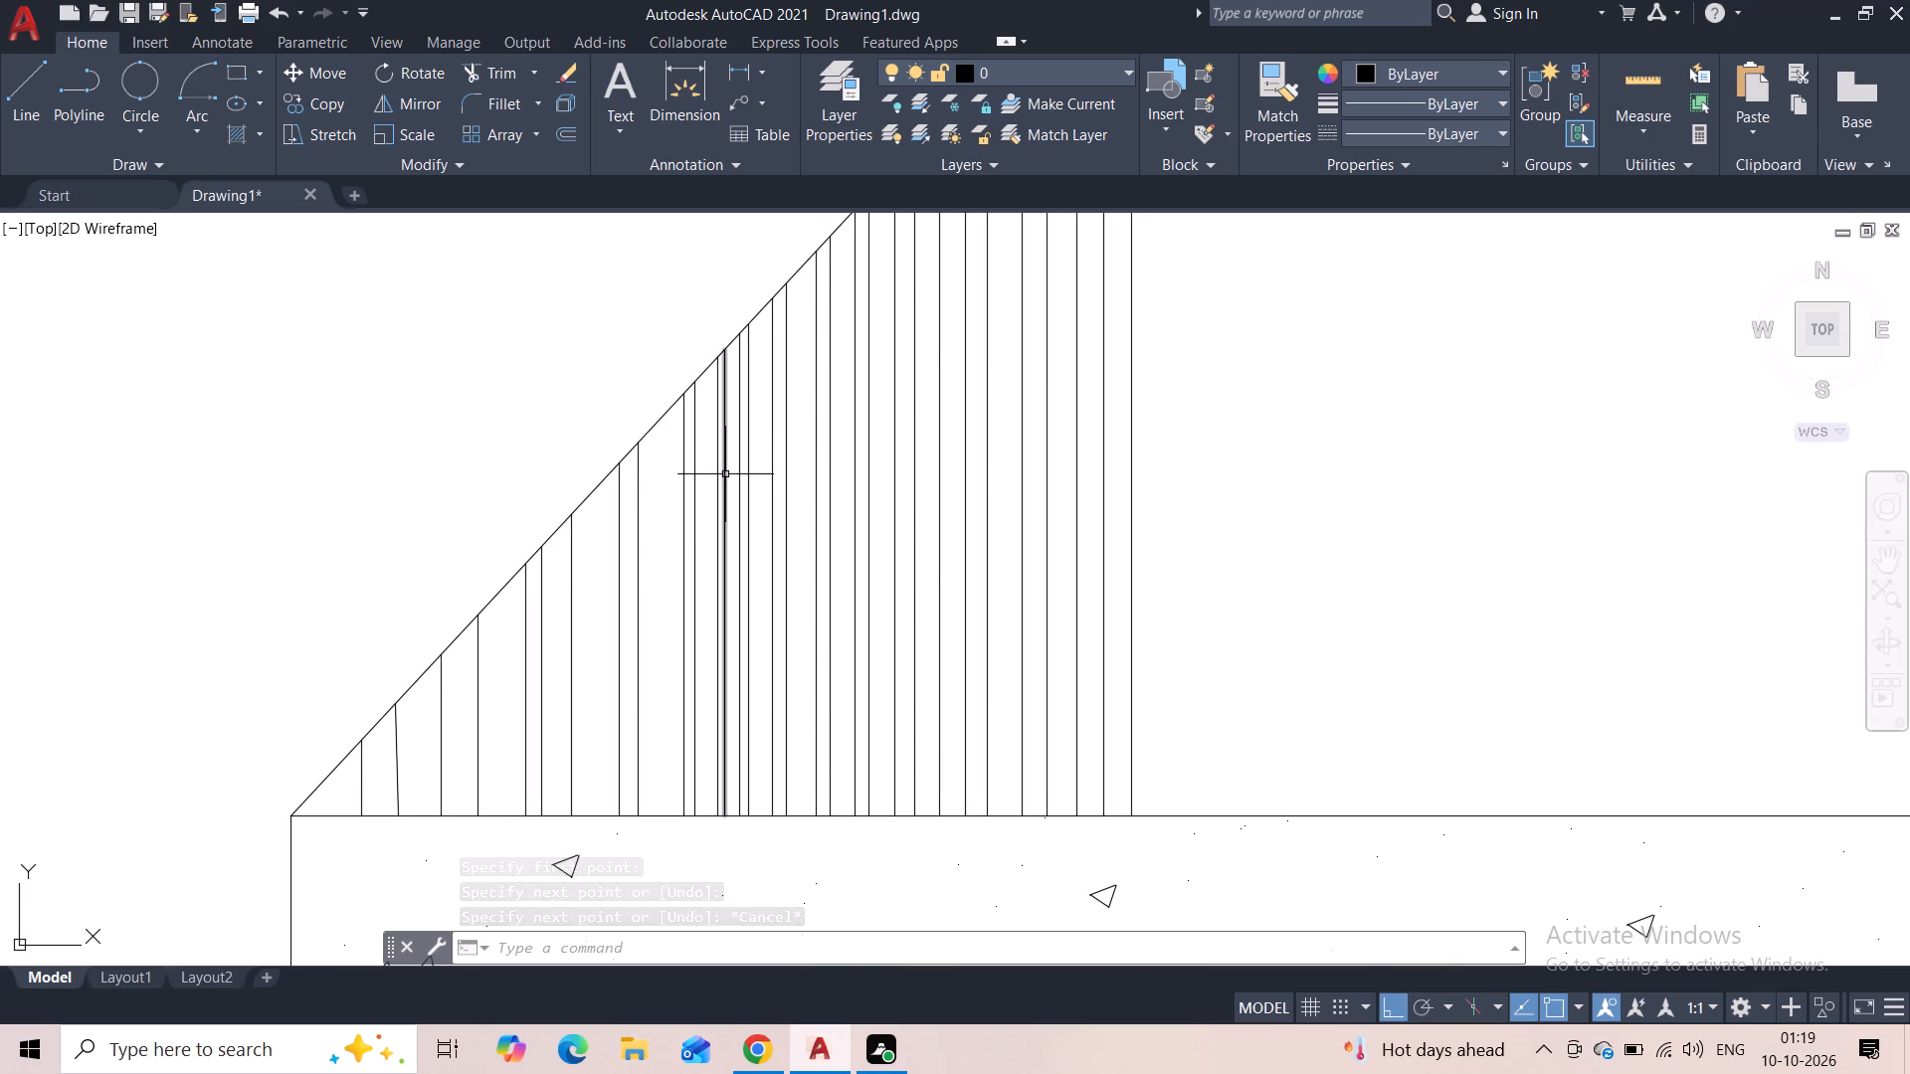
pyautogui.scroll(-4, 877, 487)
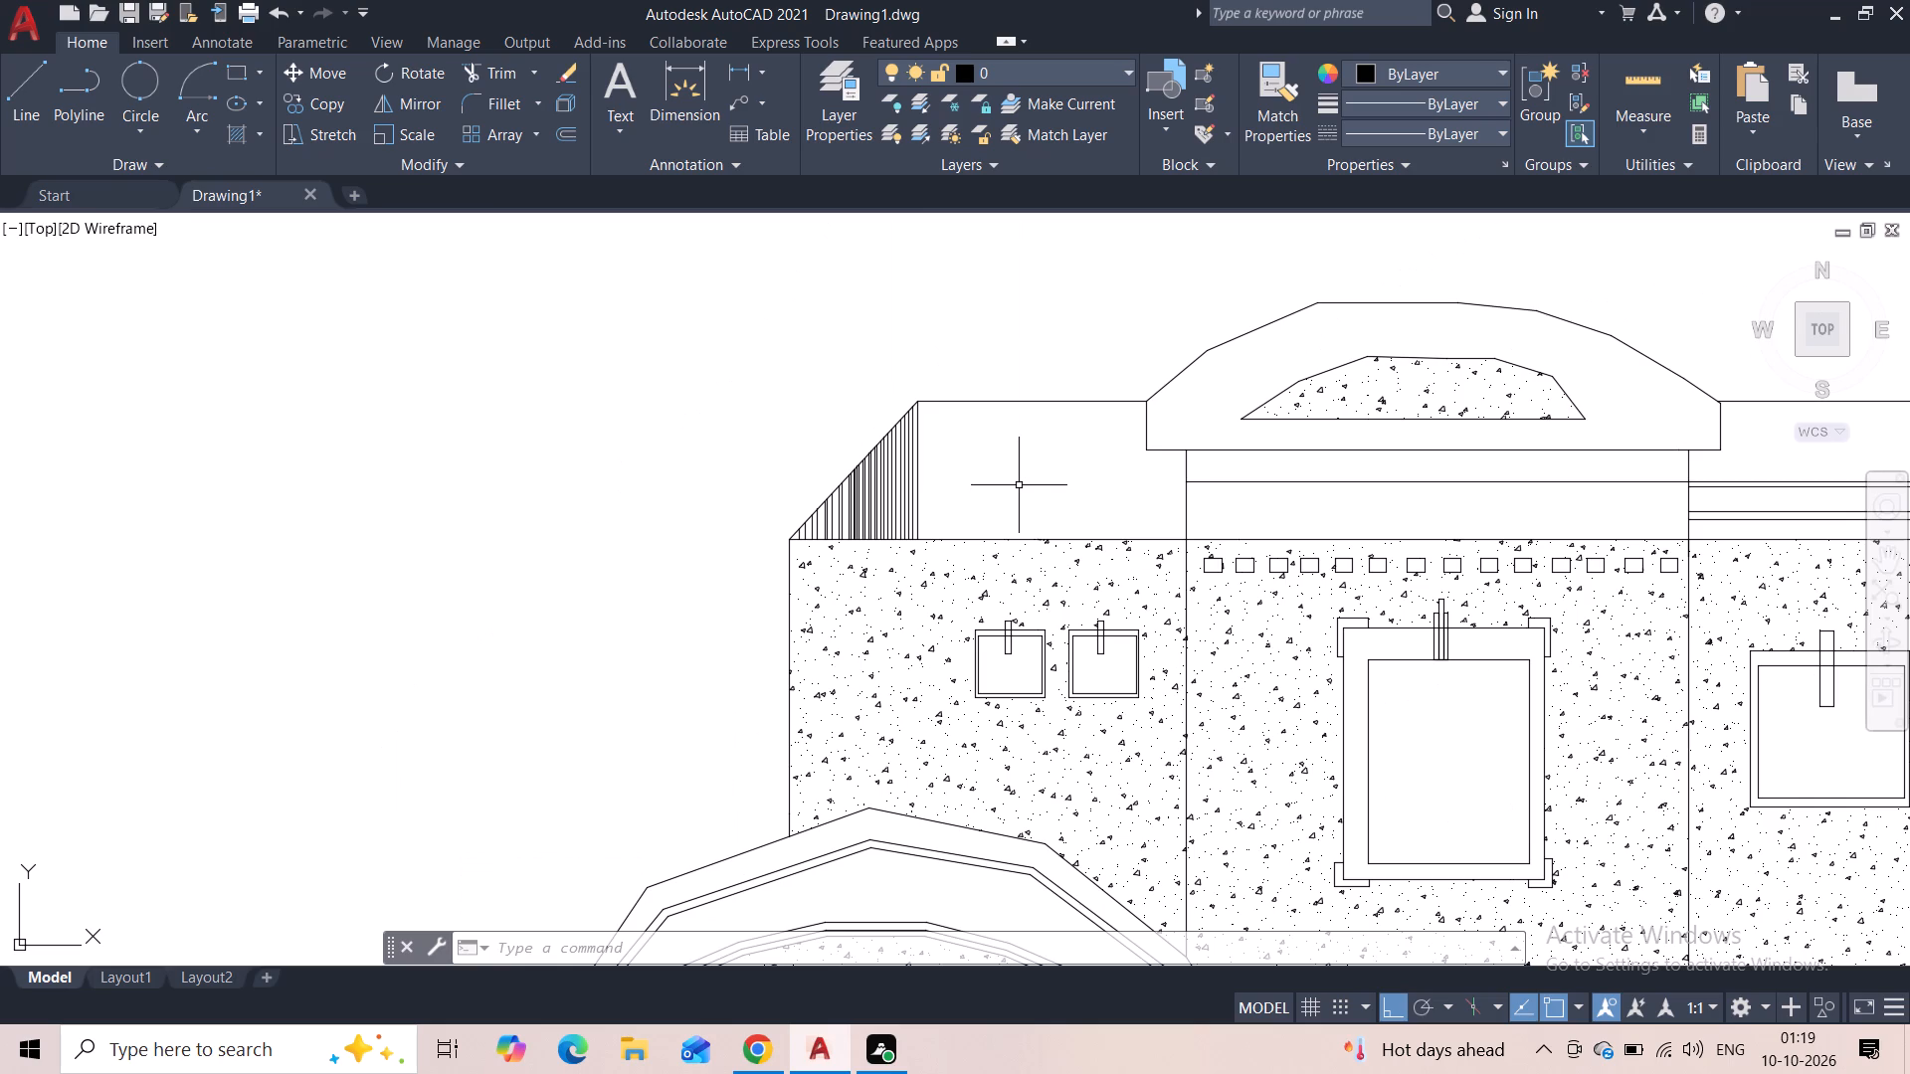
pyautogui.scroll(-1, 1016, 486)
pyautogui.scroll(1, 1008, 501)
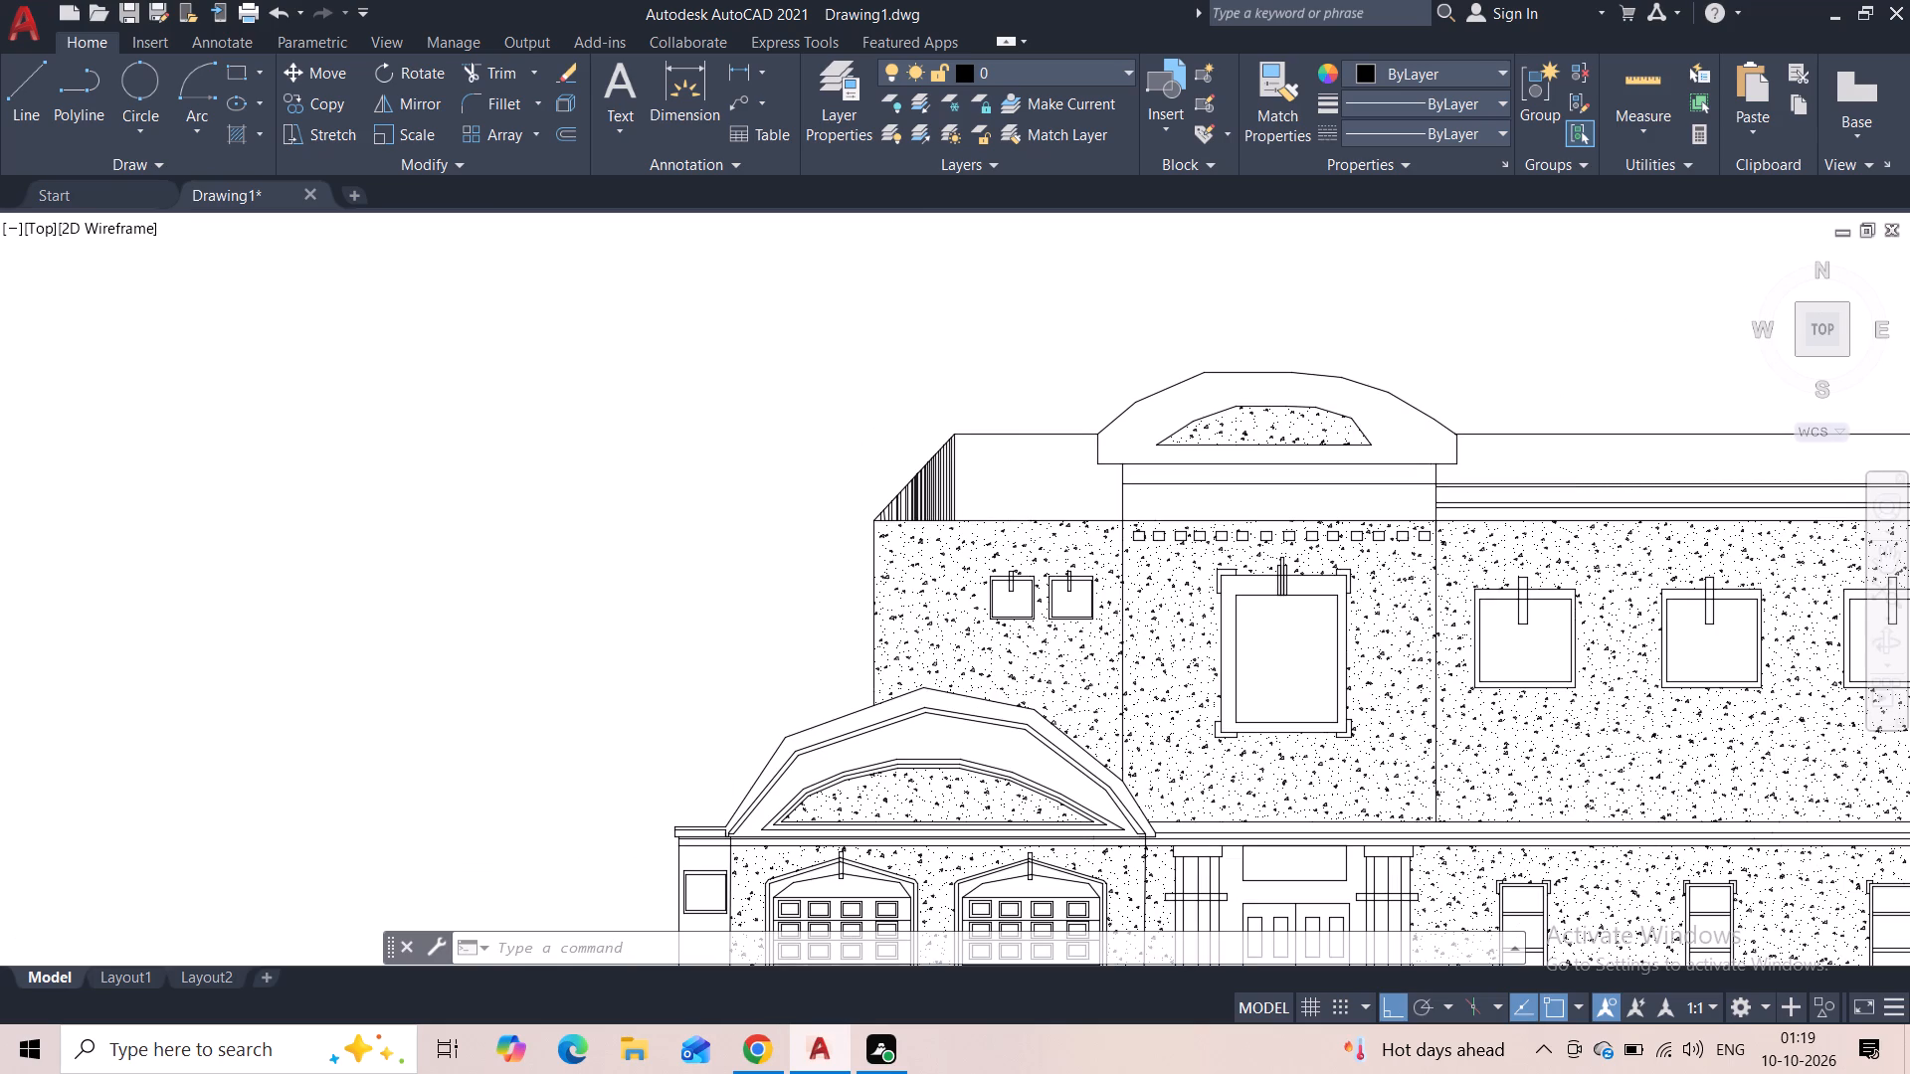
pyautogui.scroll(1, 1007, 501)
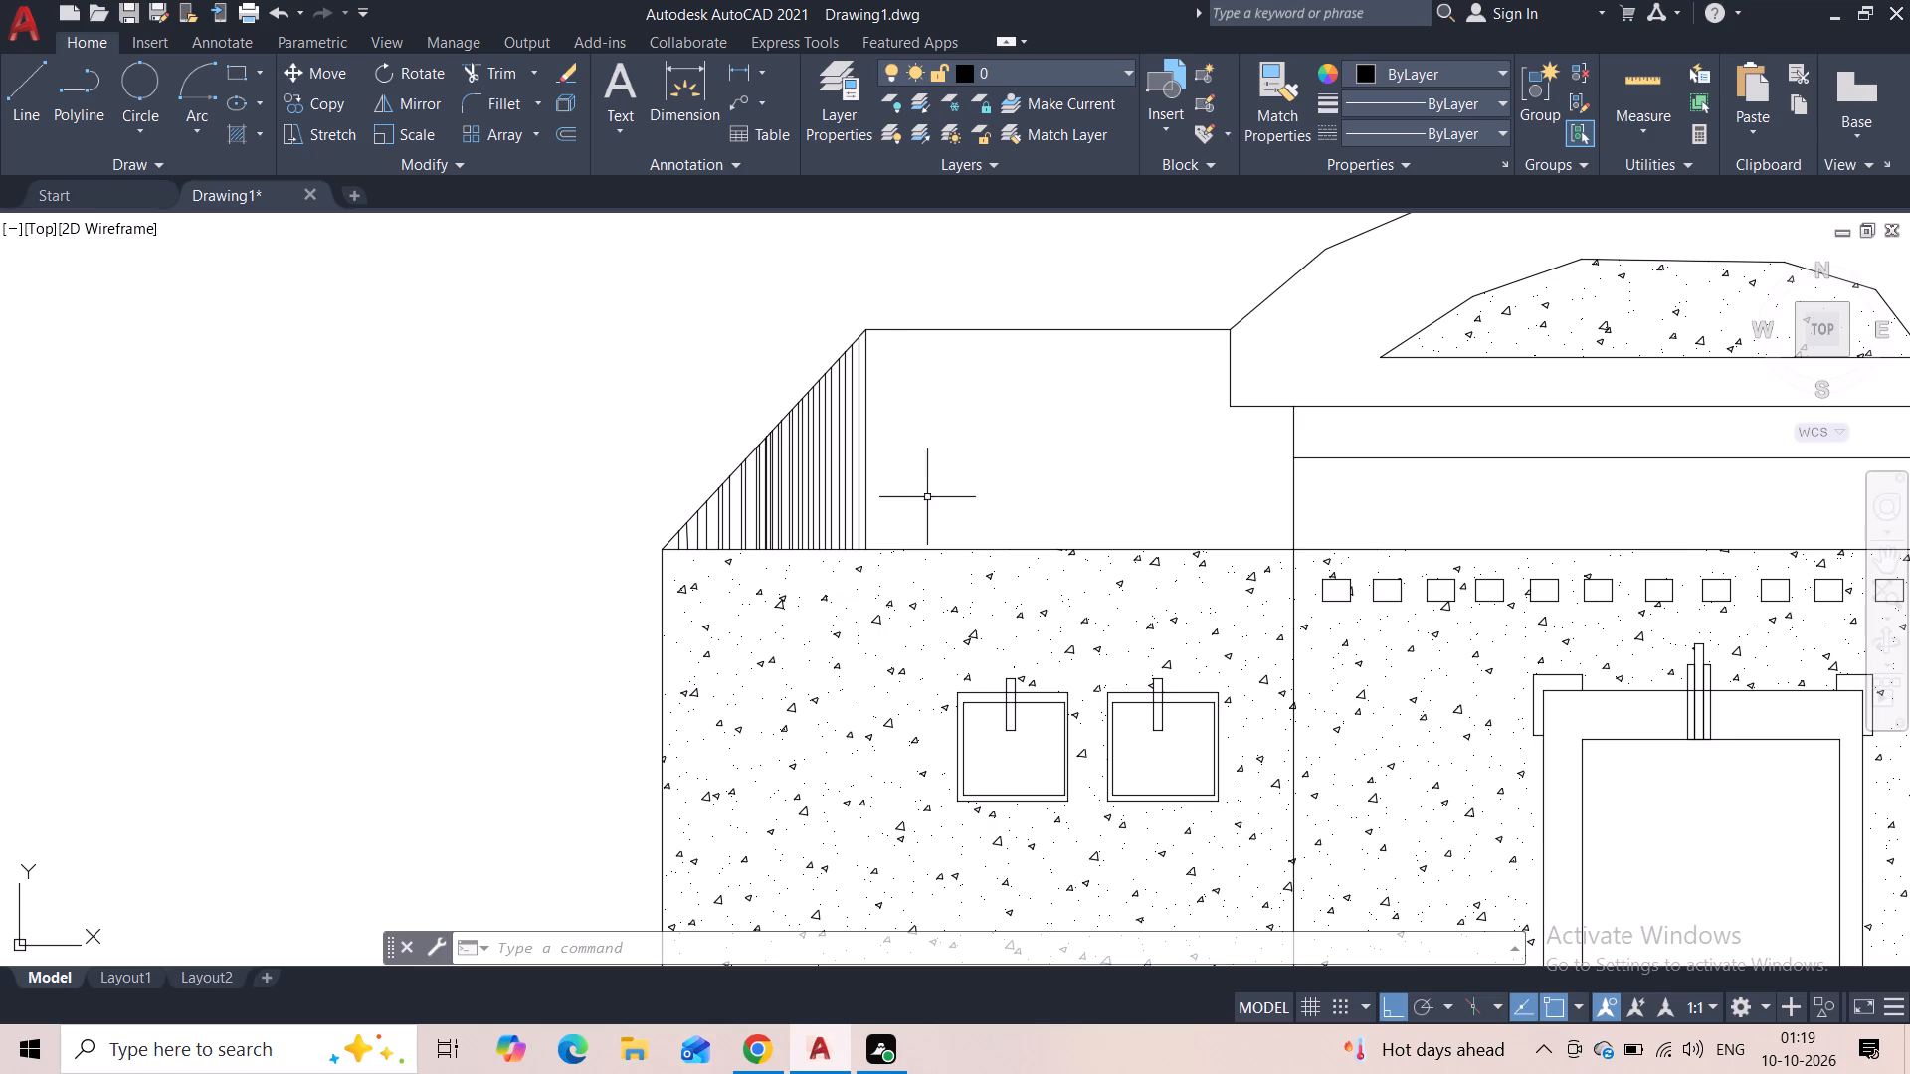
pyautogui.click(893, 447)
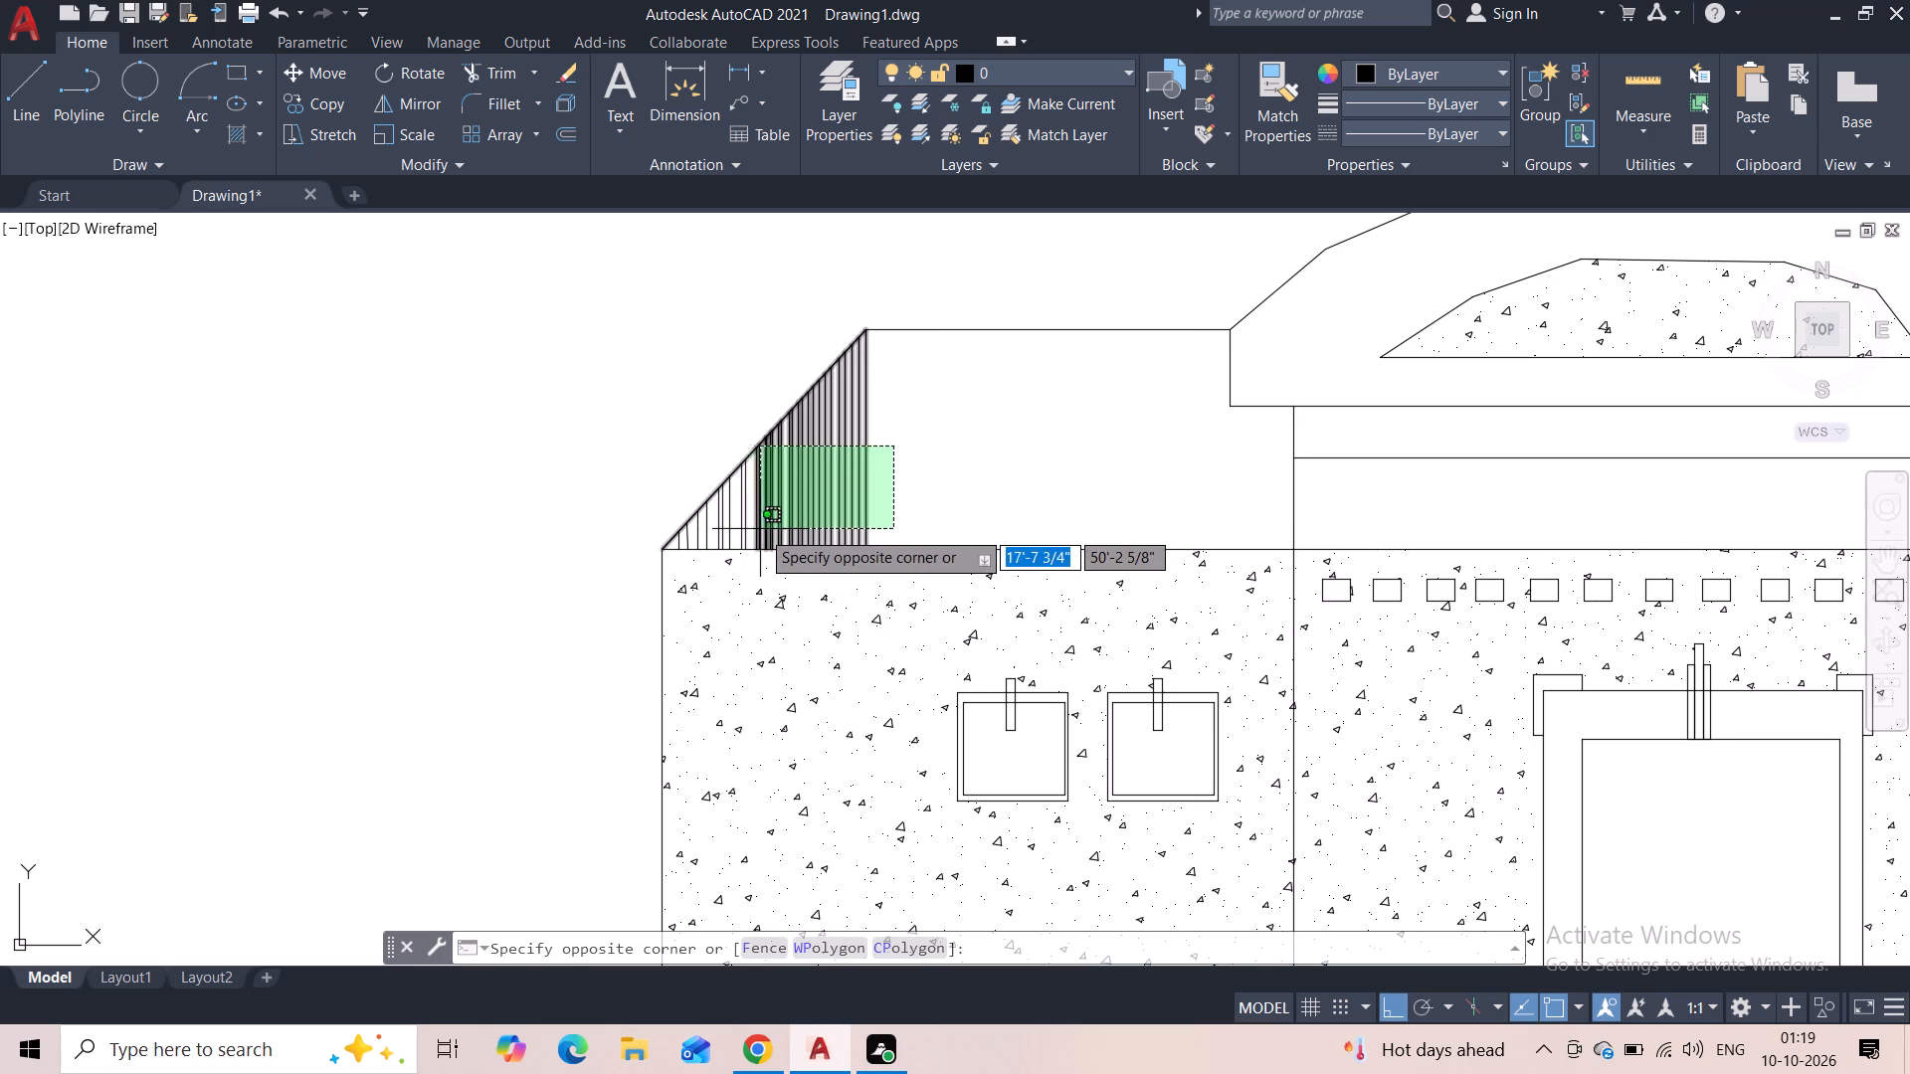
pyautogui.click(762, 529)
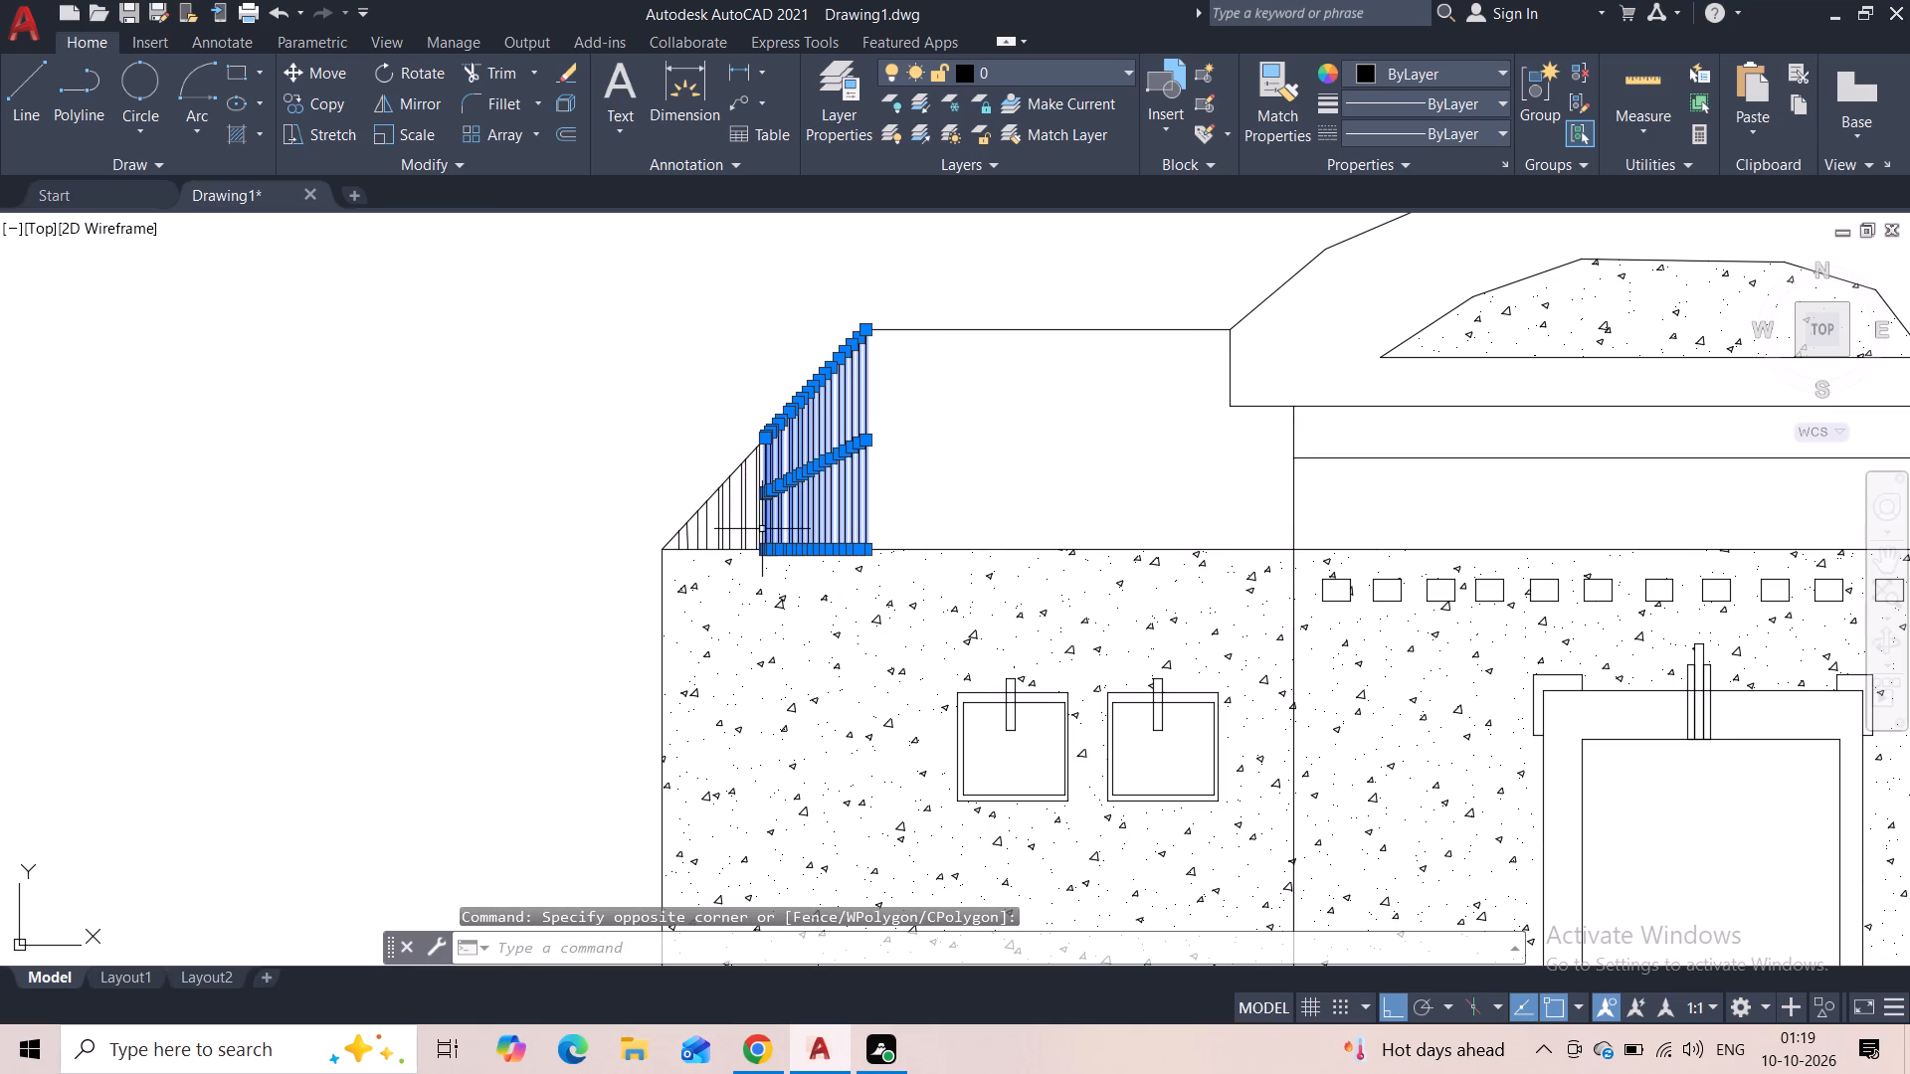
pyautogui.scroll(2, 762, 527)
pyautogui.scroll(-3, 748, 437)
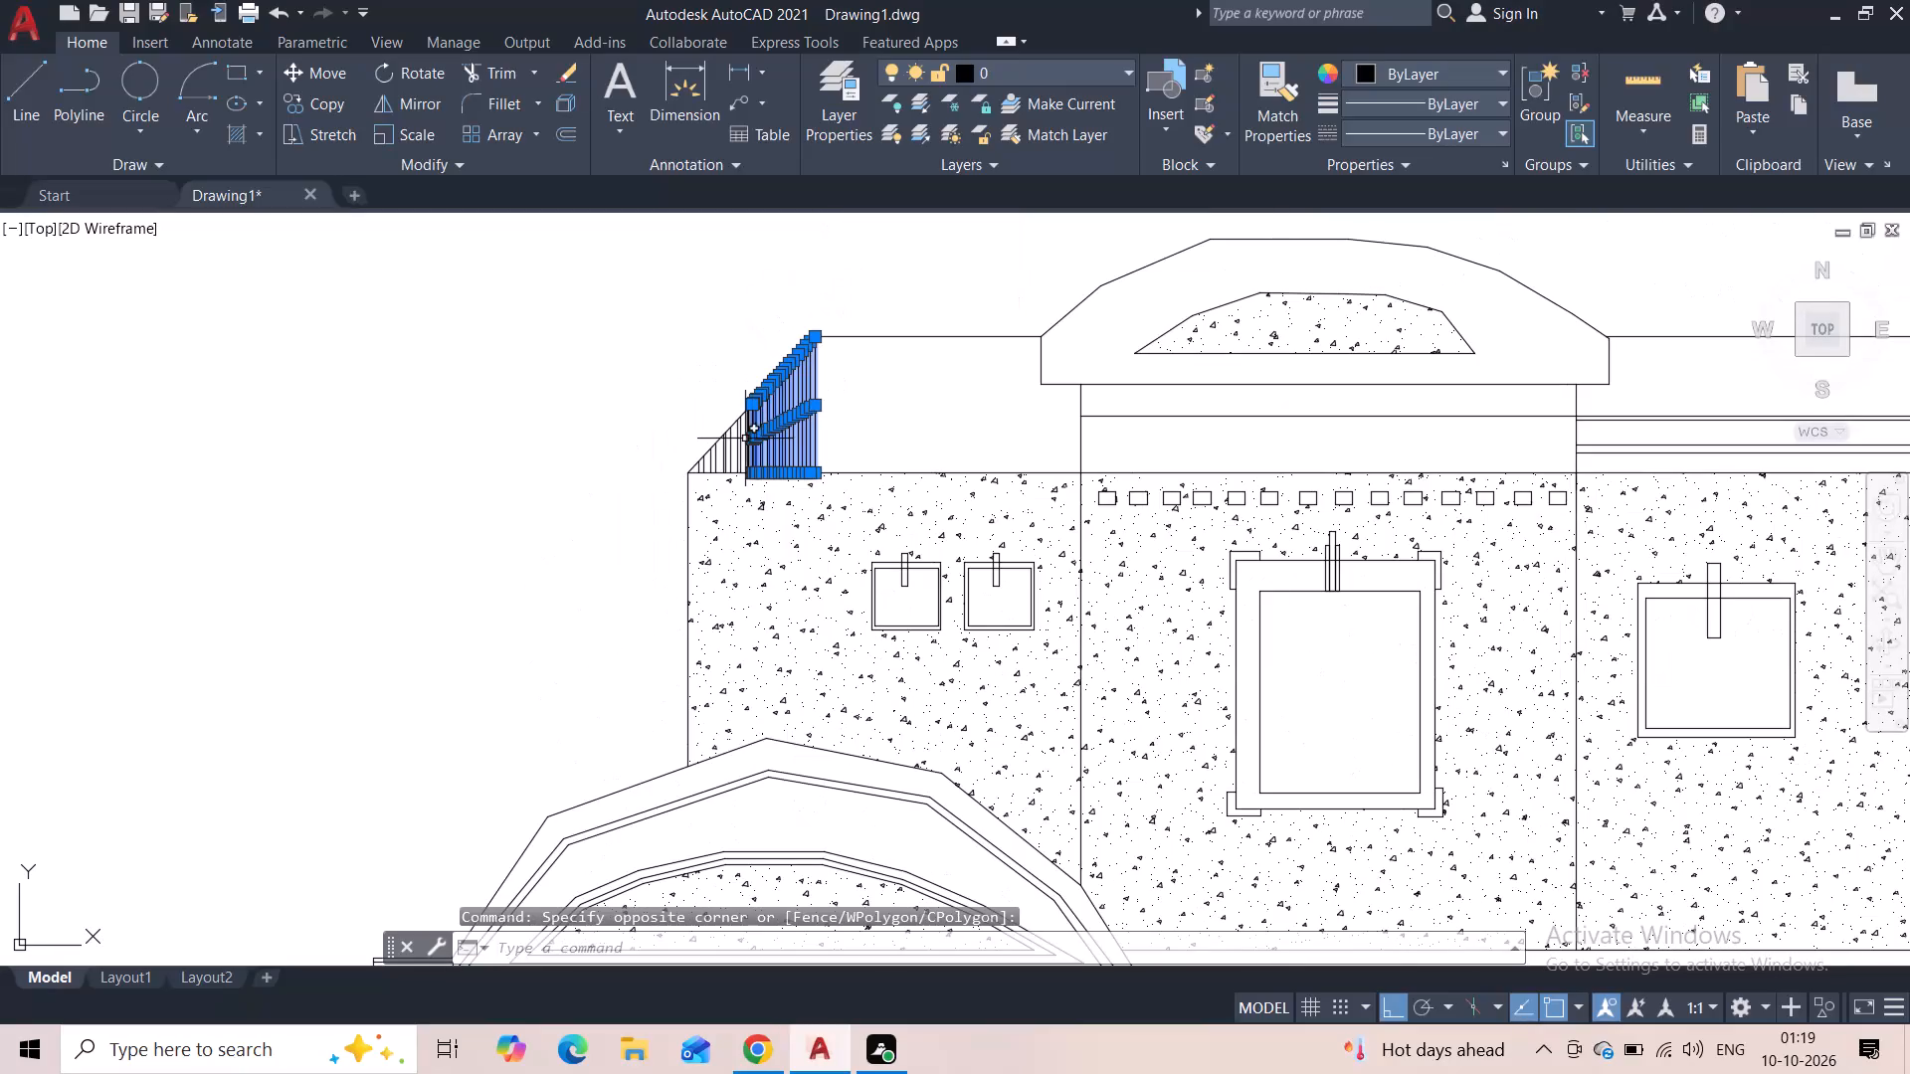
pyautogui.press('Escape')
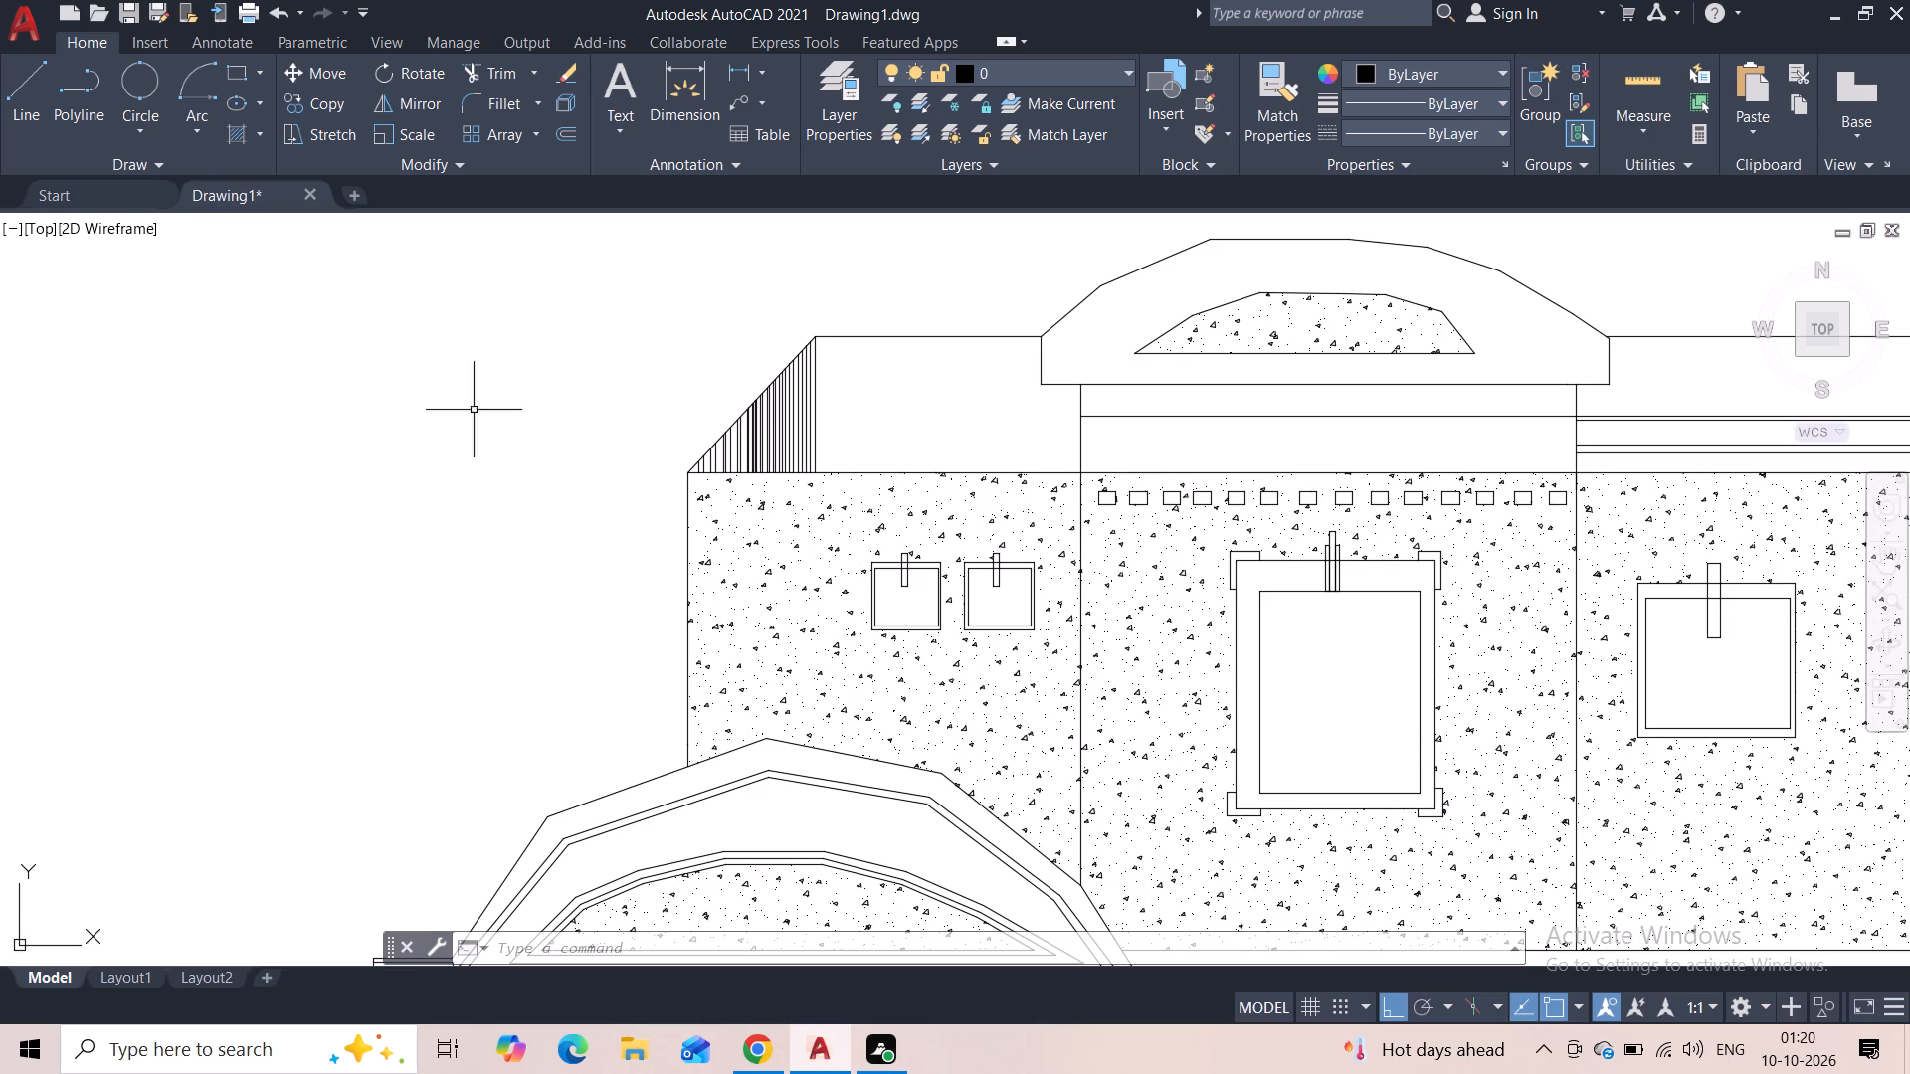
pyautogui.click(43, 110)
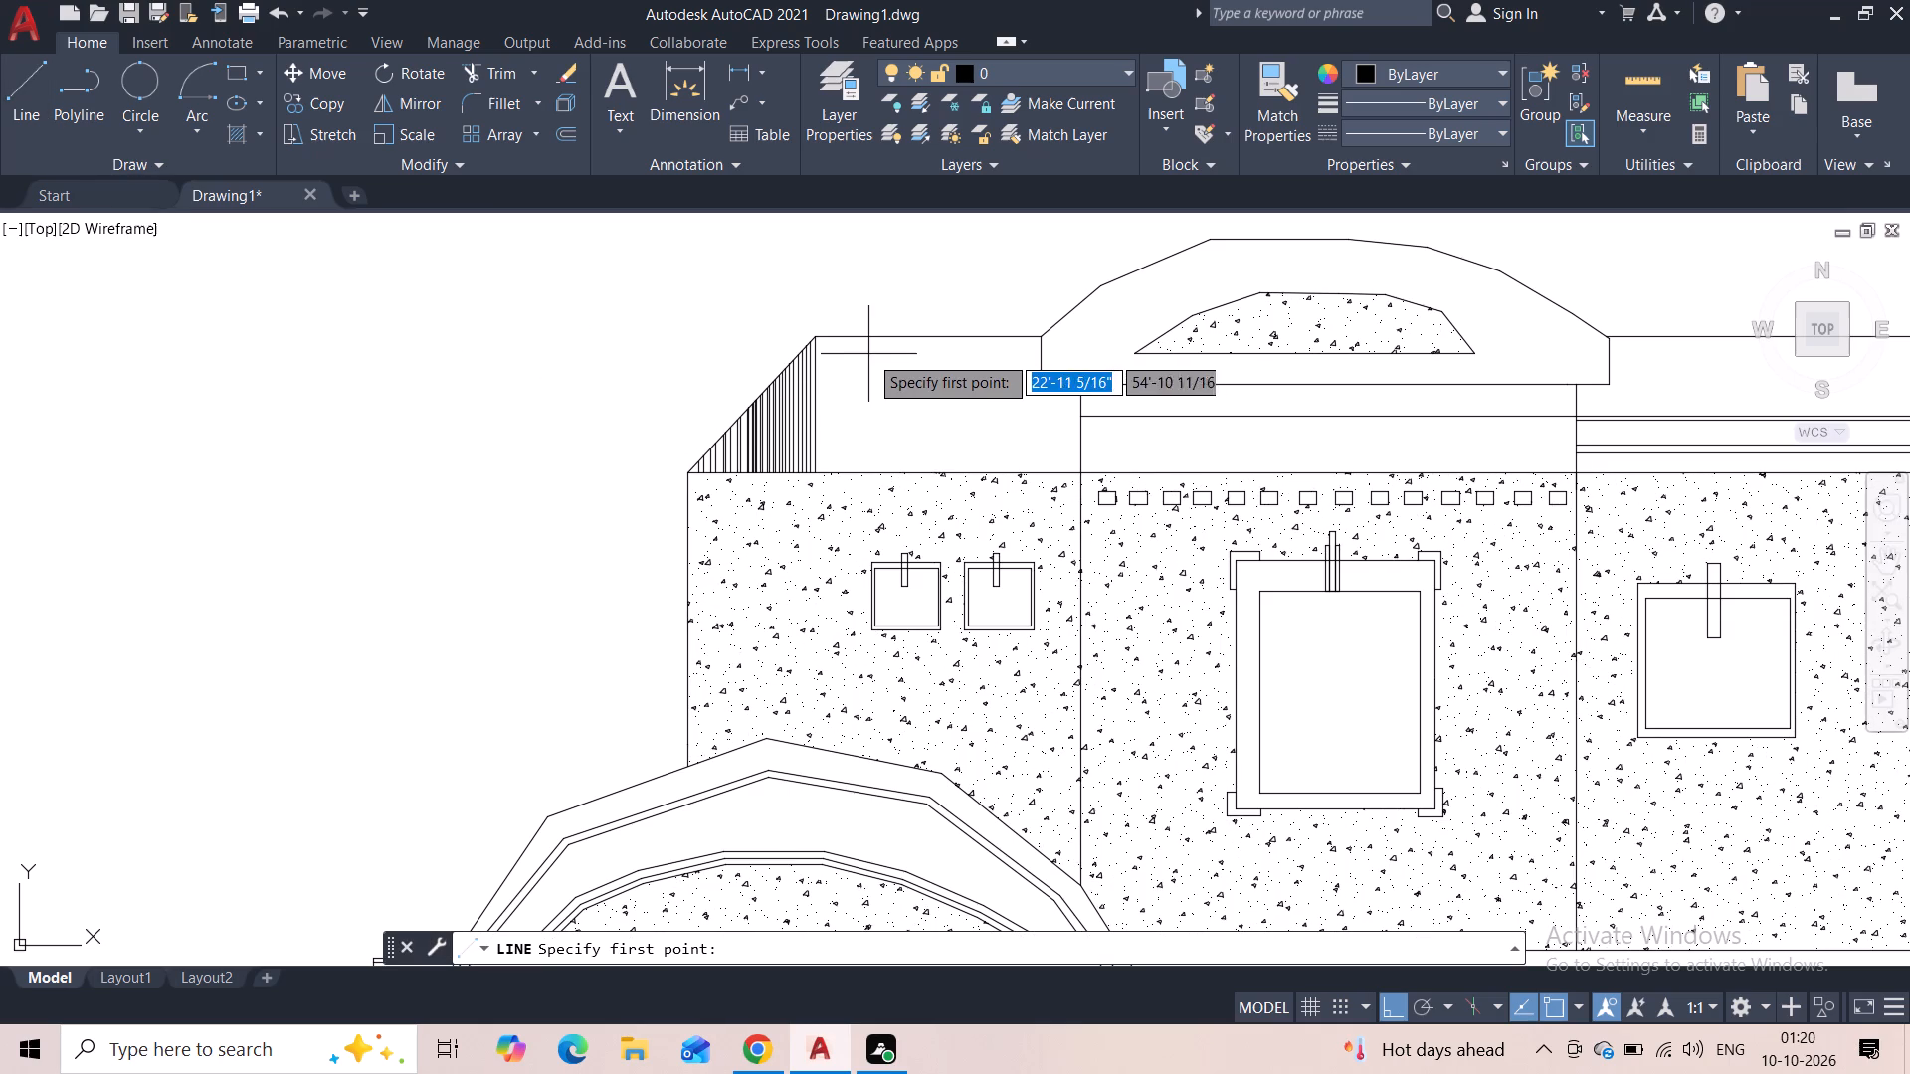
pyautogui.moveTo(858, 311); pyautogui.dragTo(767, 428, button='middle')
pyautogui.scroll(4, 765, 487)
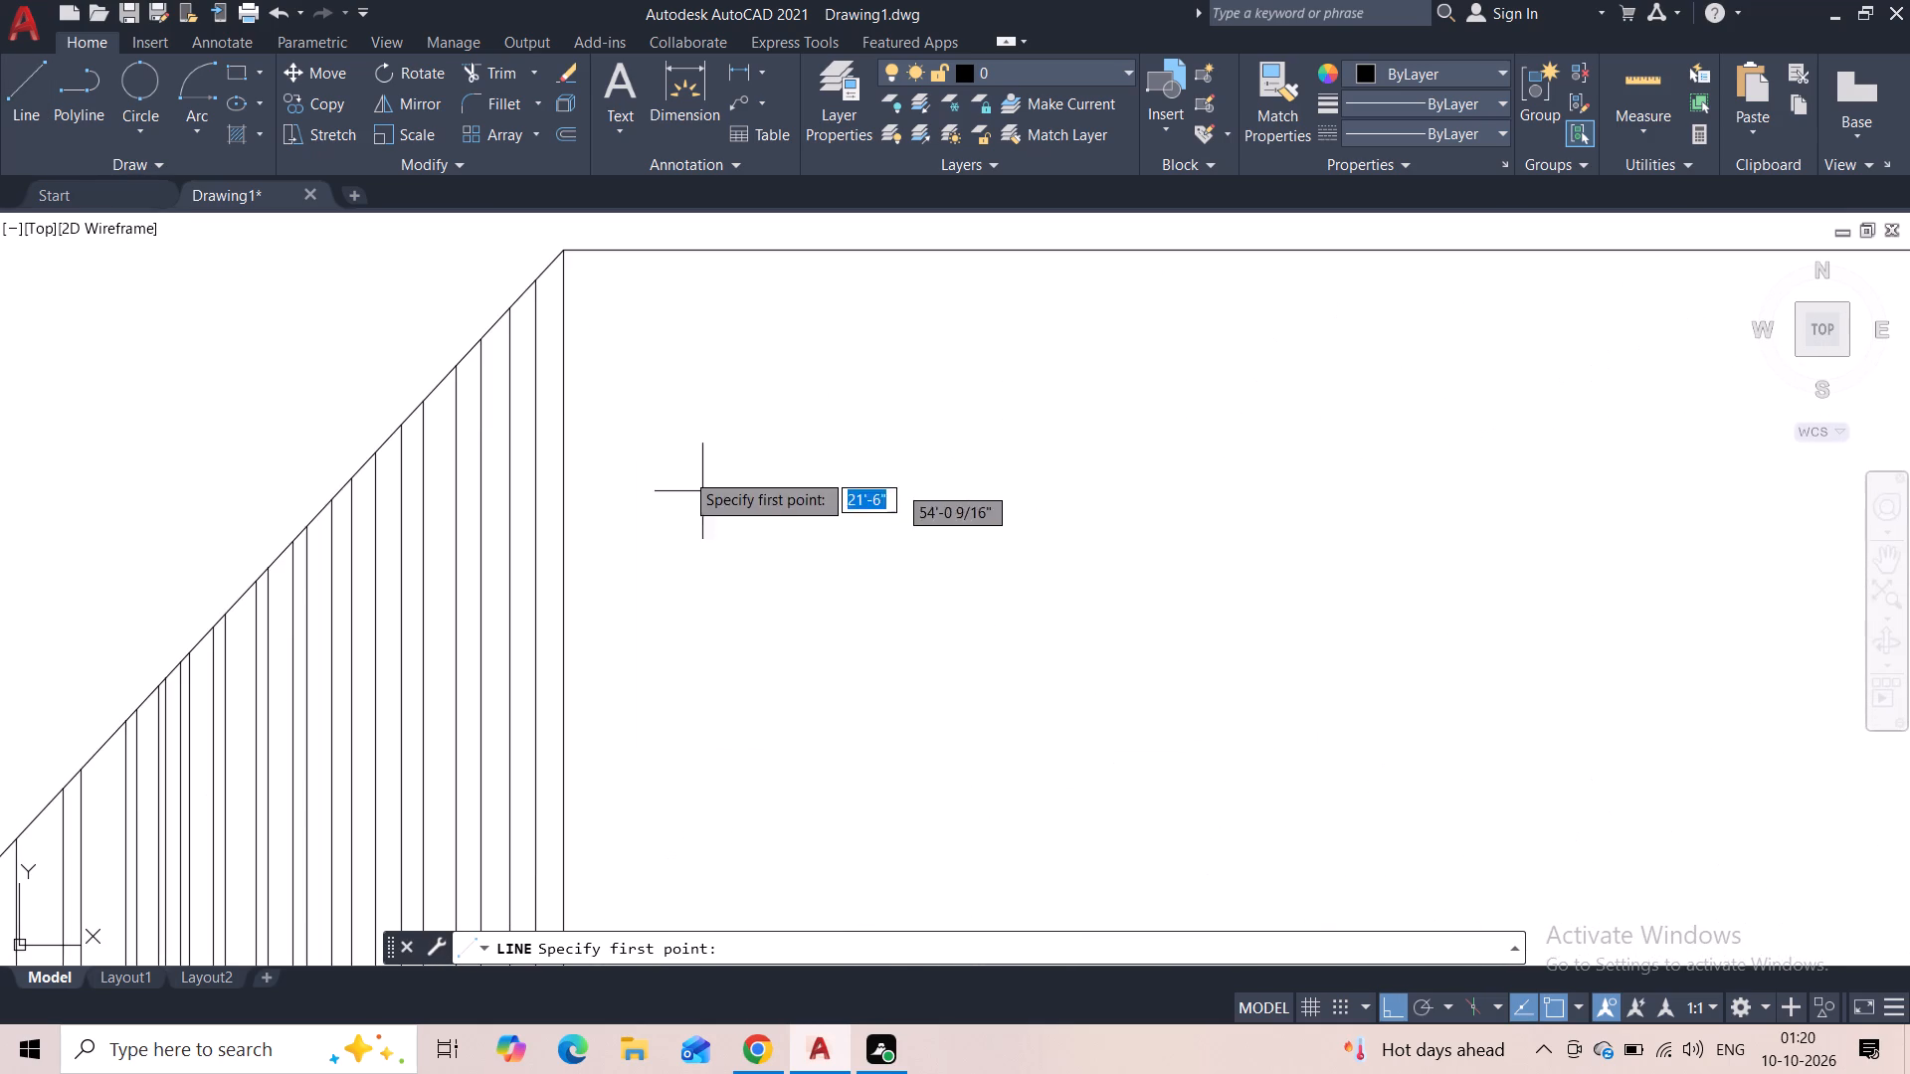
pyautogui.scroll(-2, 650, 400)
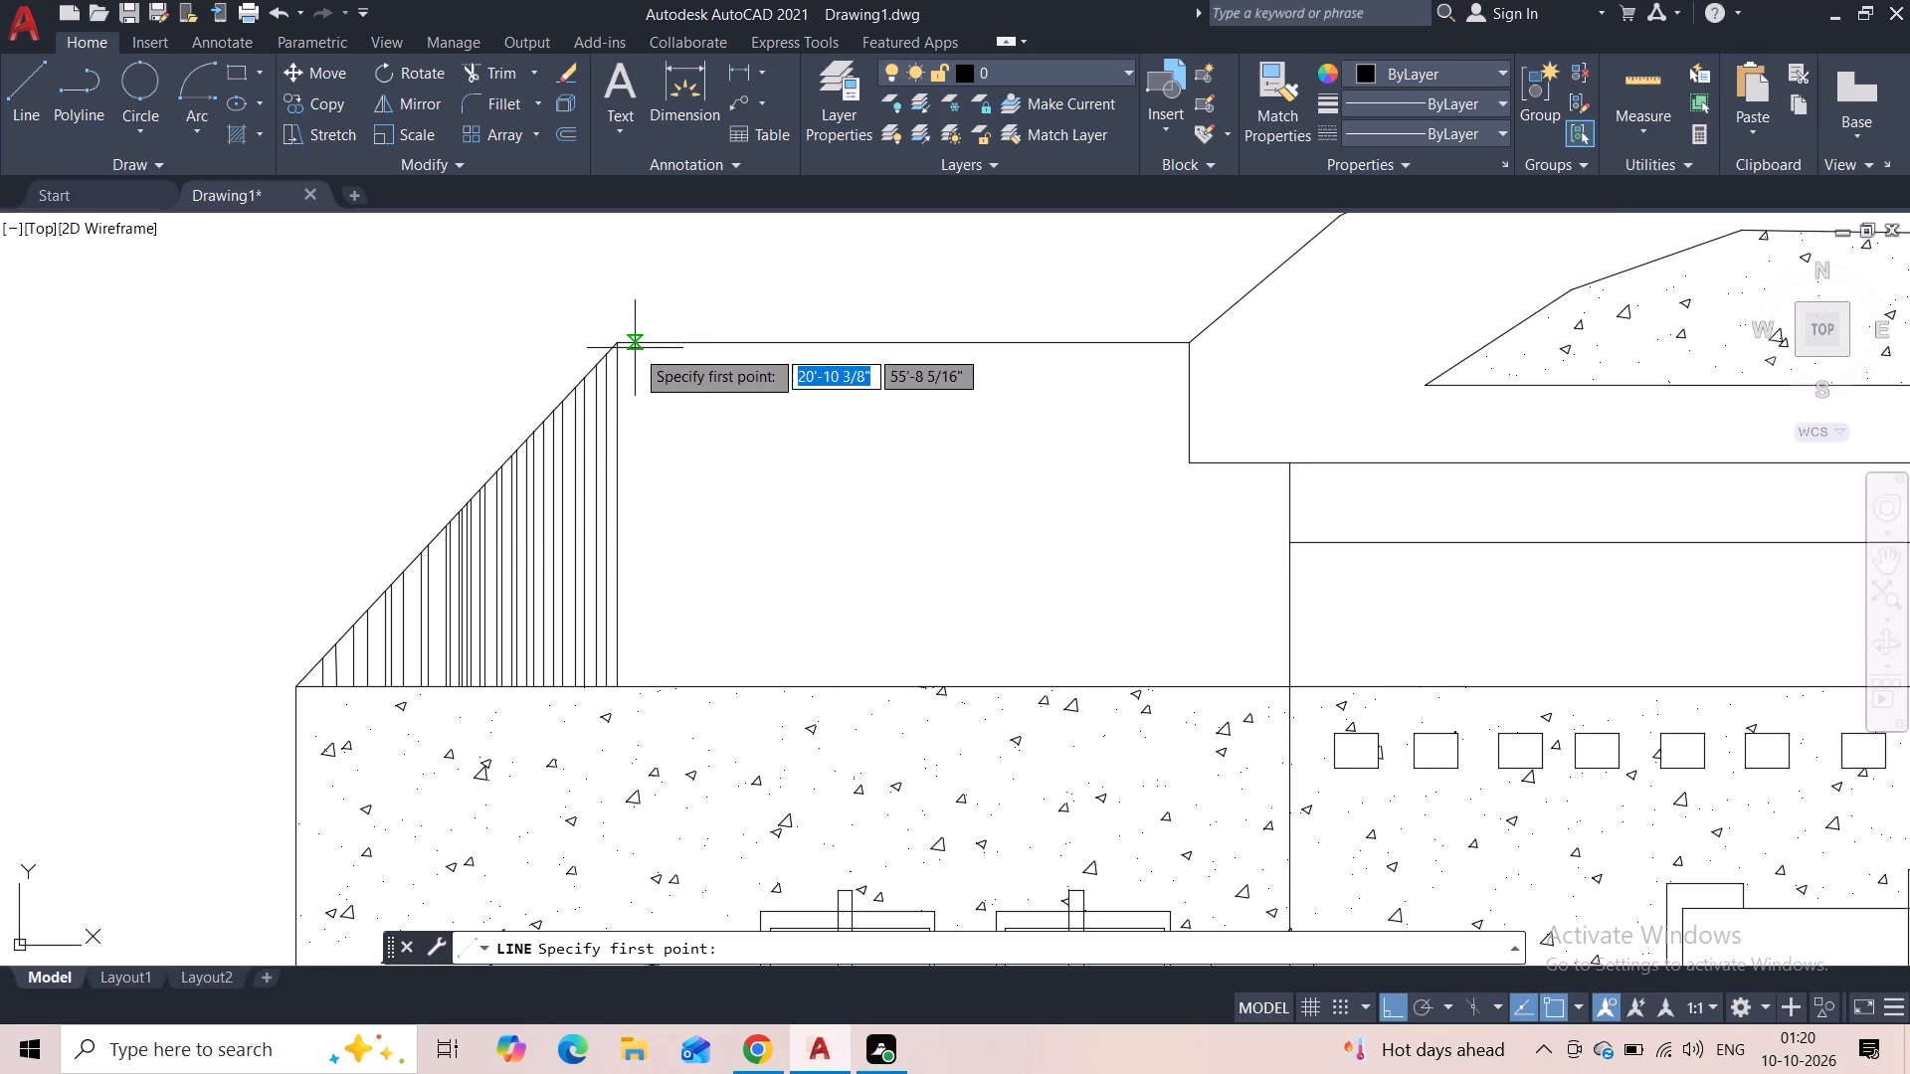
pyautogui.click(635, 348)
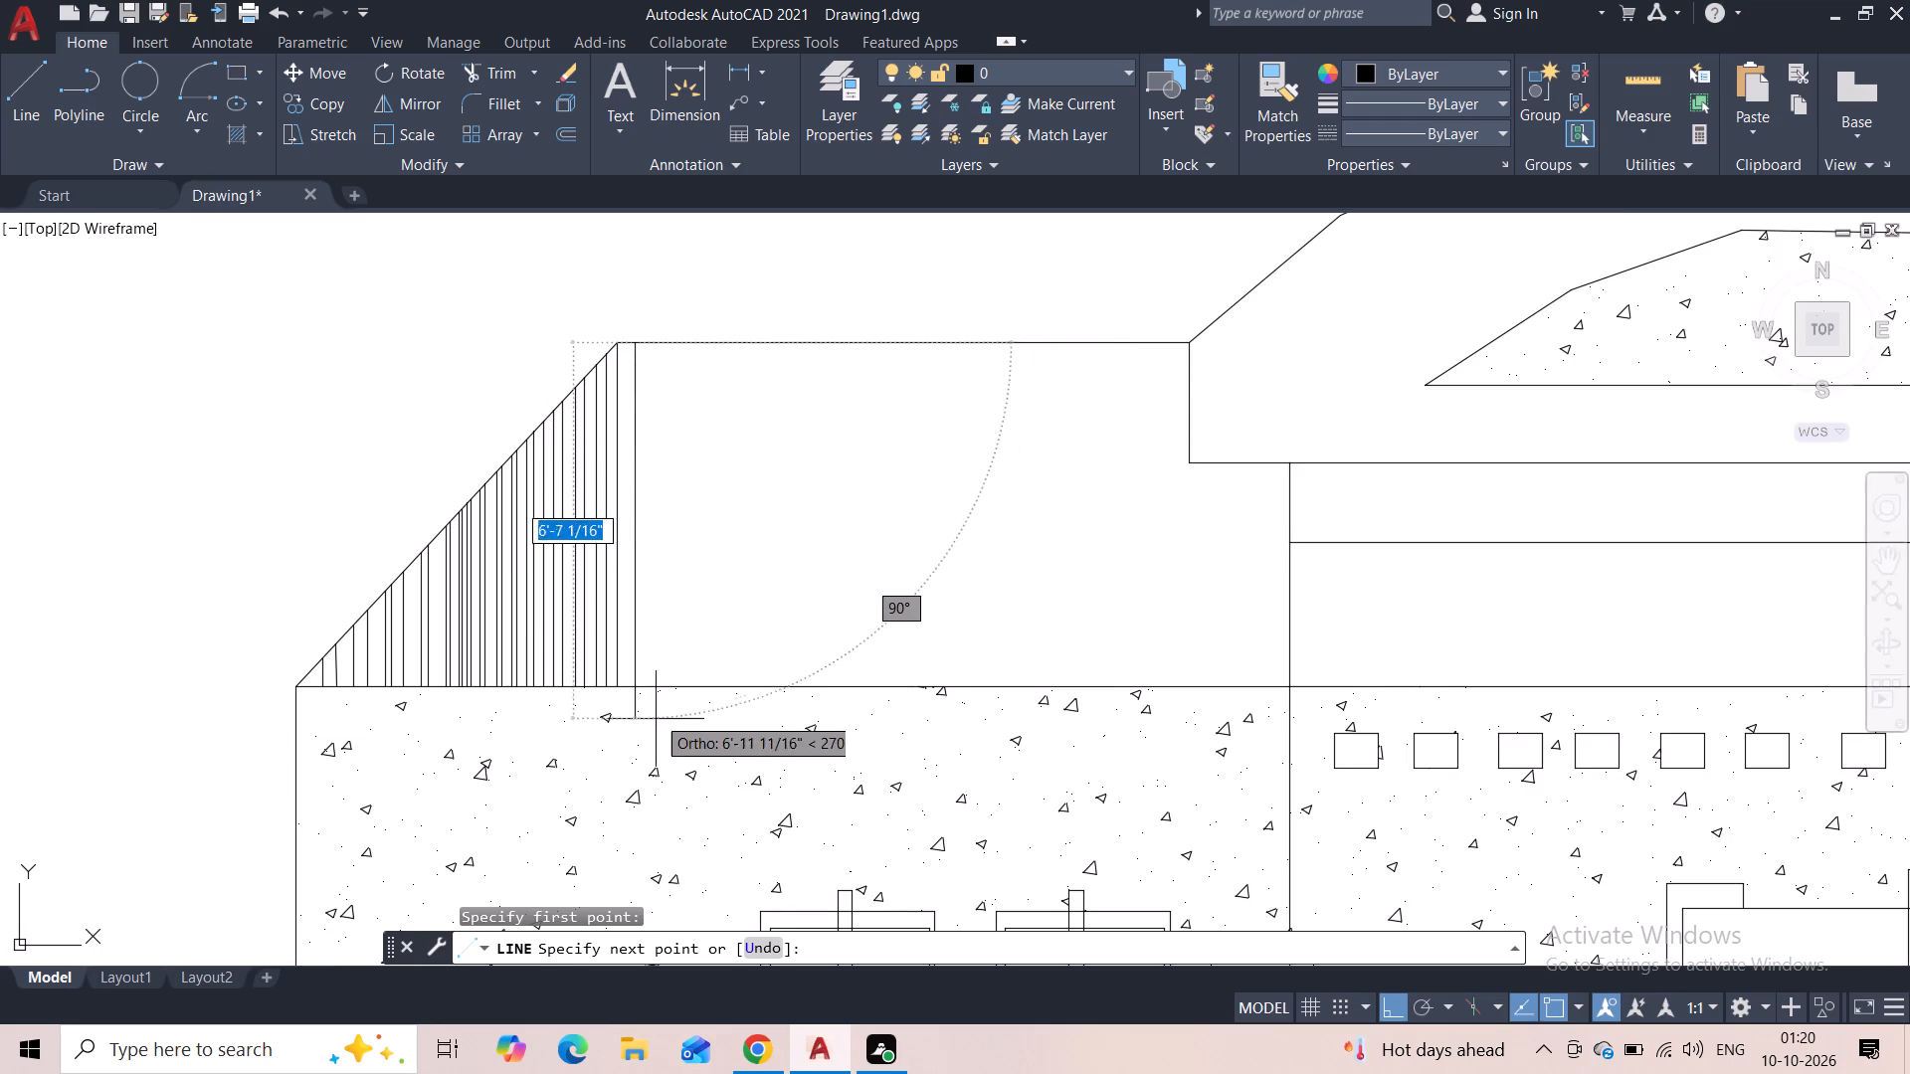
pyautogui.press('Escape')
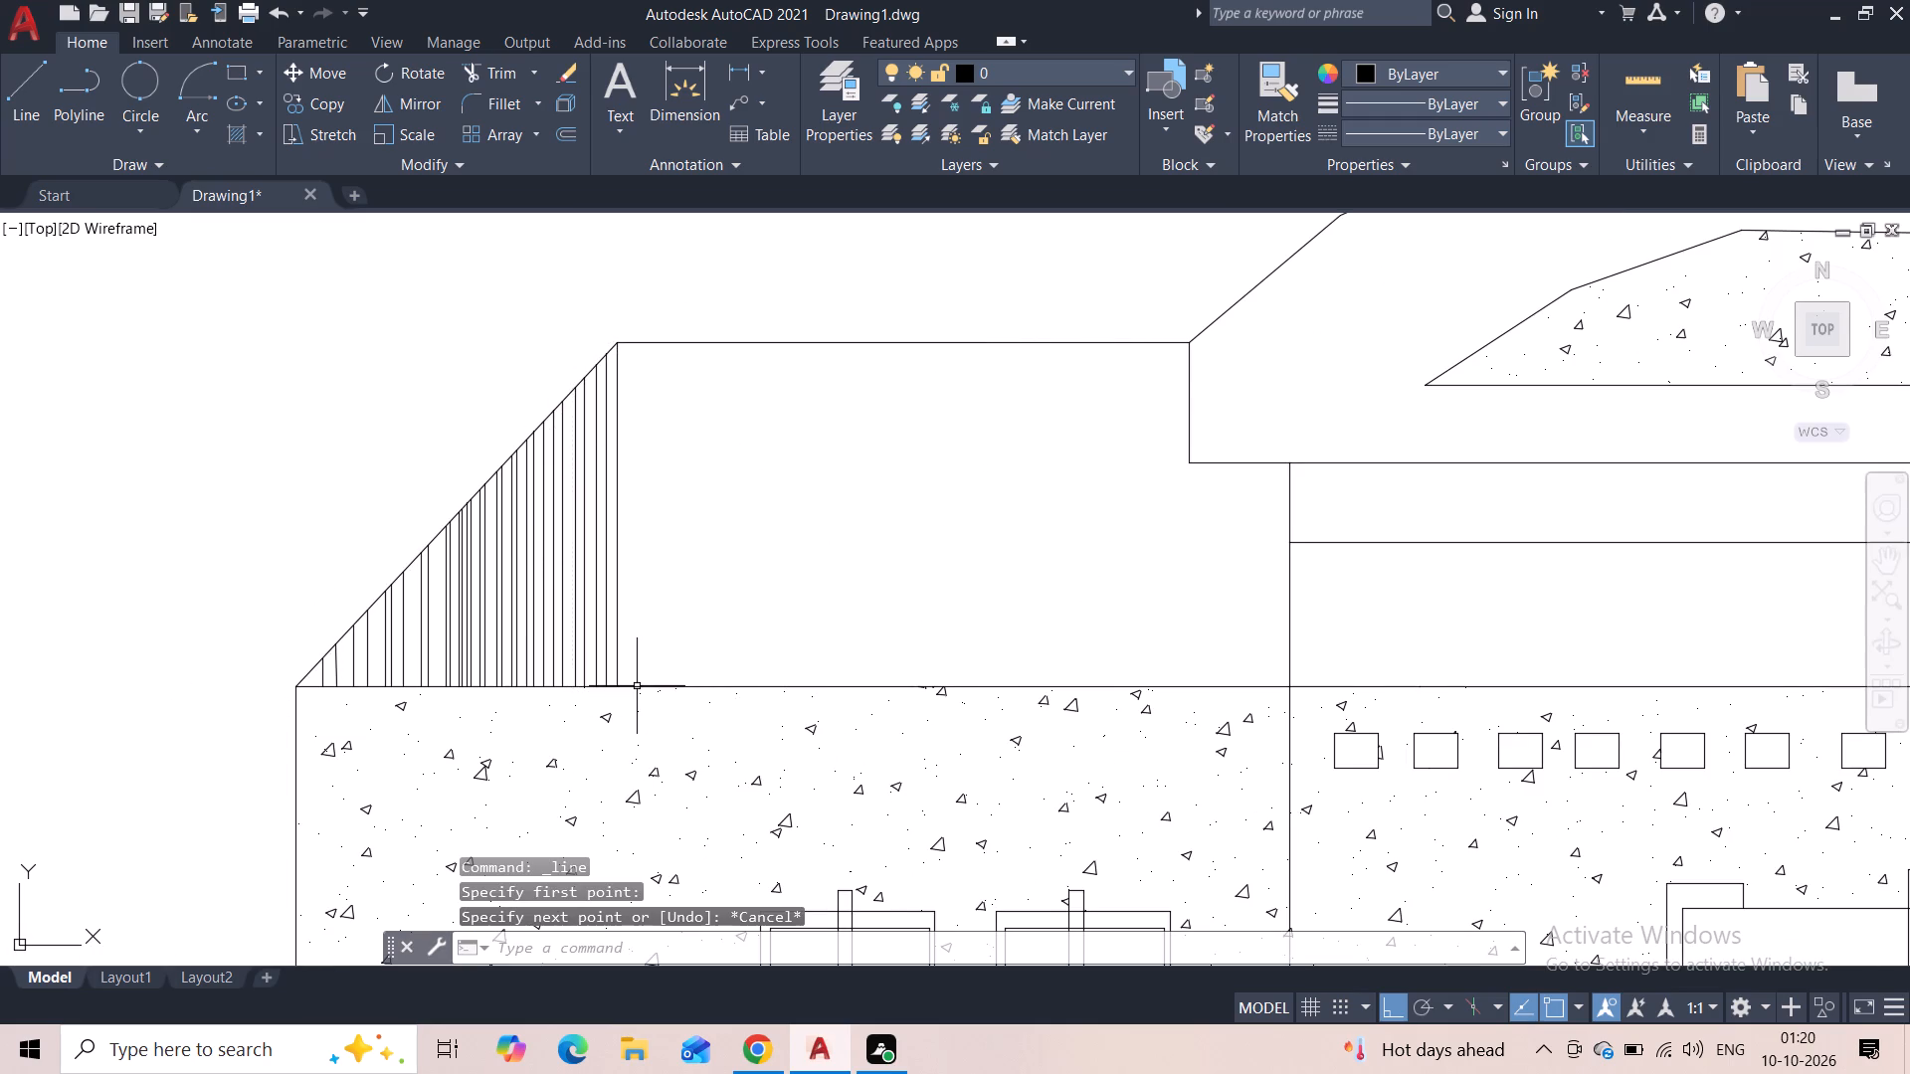
# Draw a vertical line from the horizontal ridge down to the eave line, just past the ridge-corner vertical toward the central bay.
pyautogui.press('space')
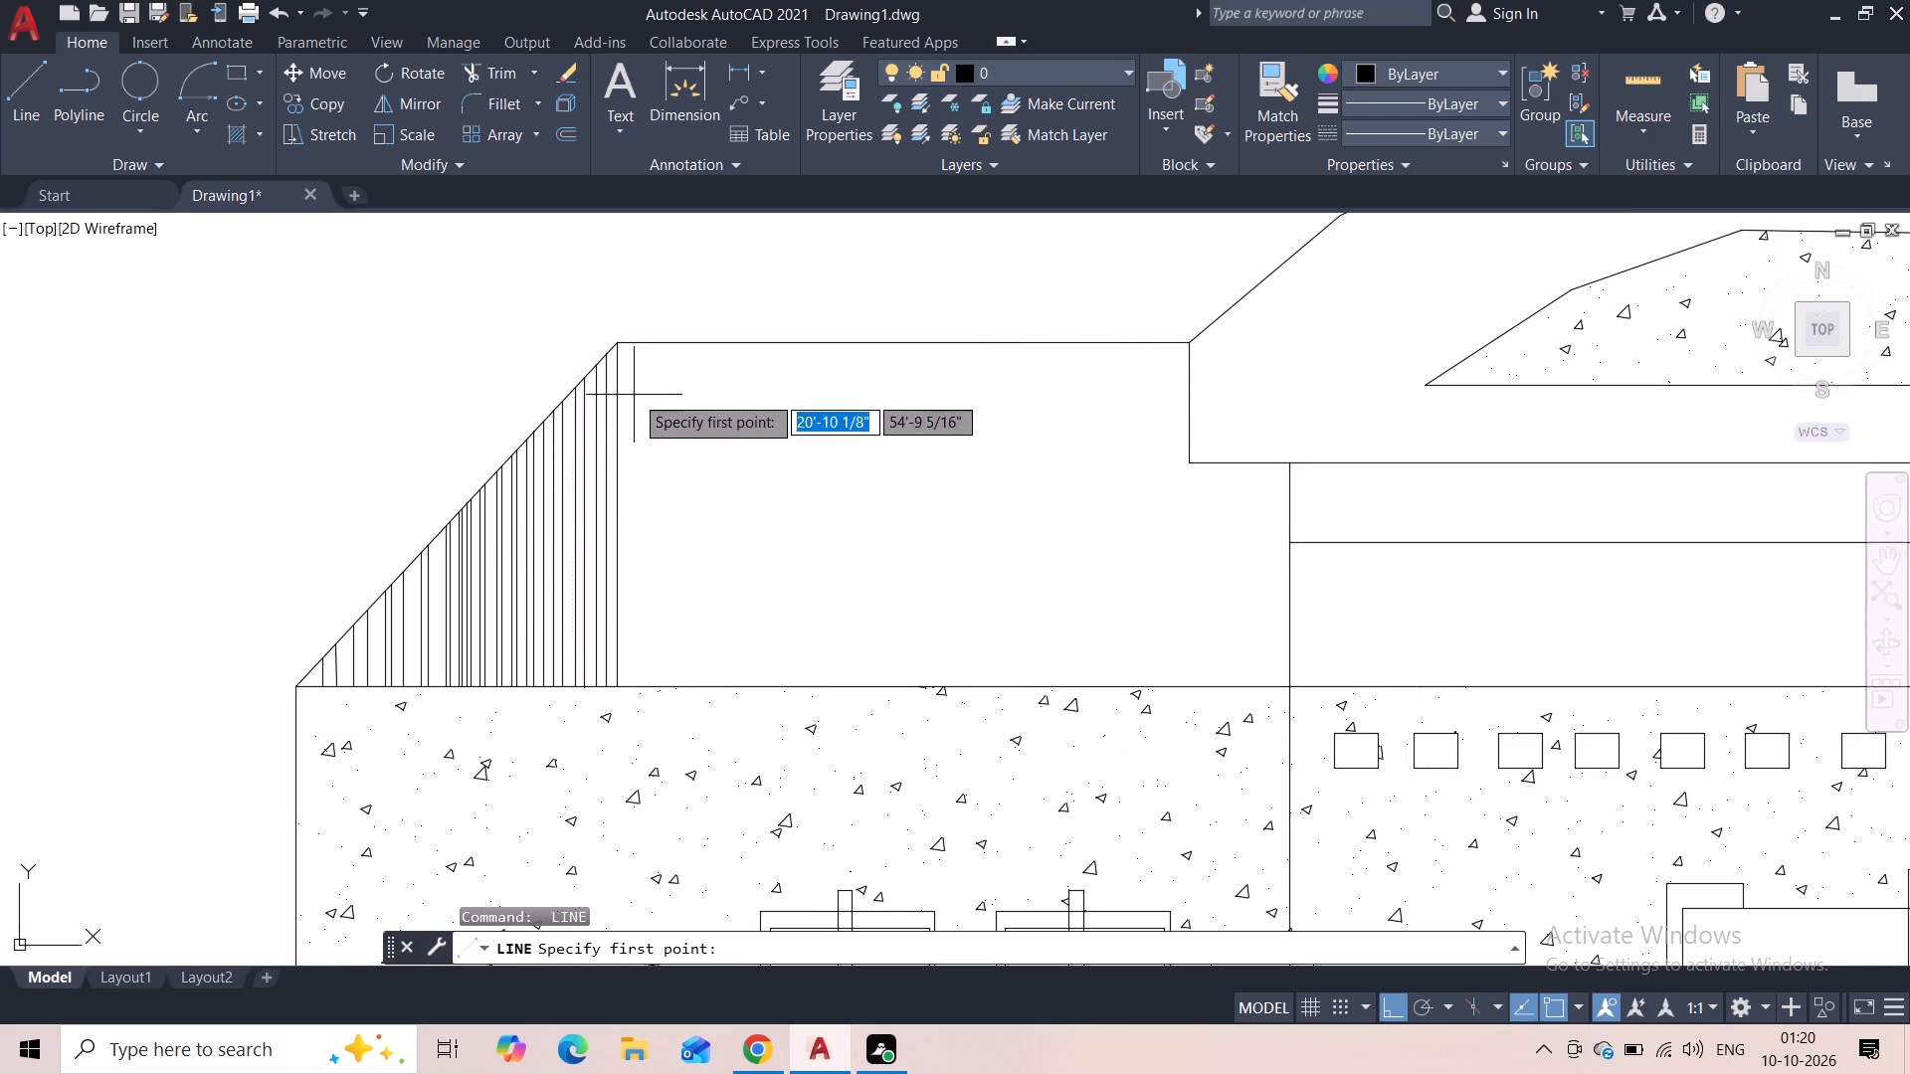
pyautogui.click(636, 347)
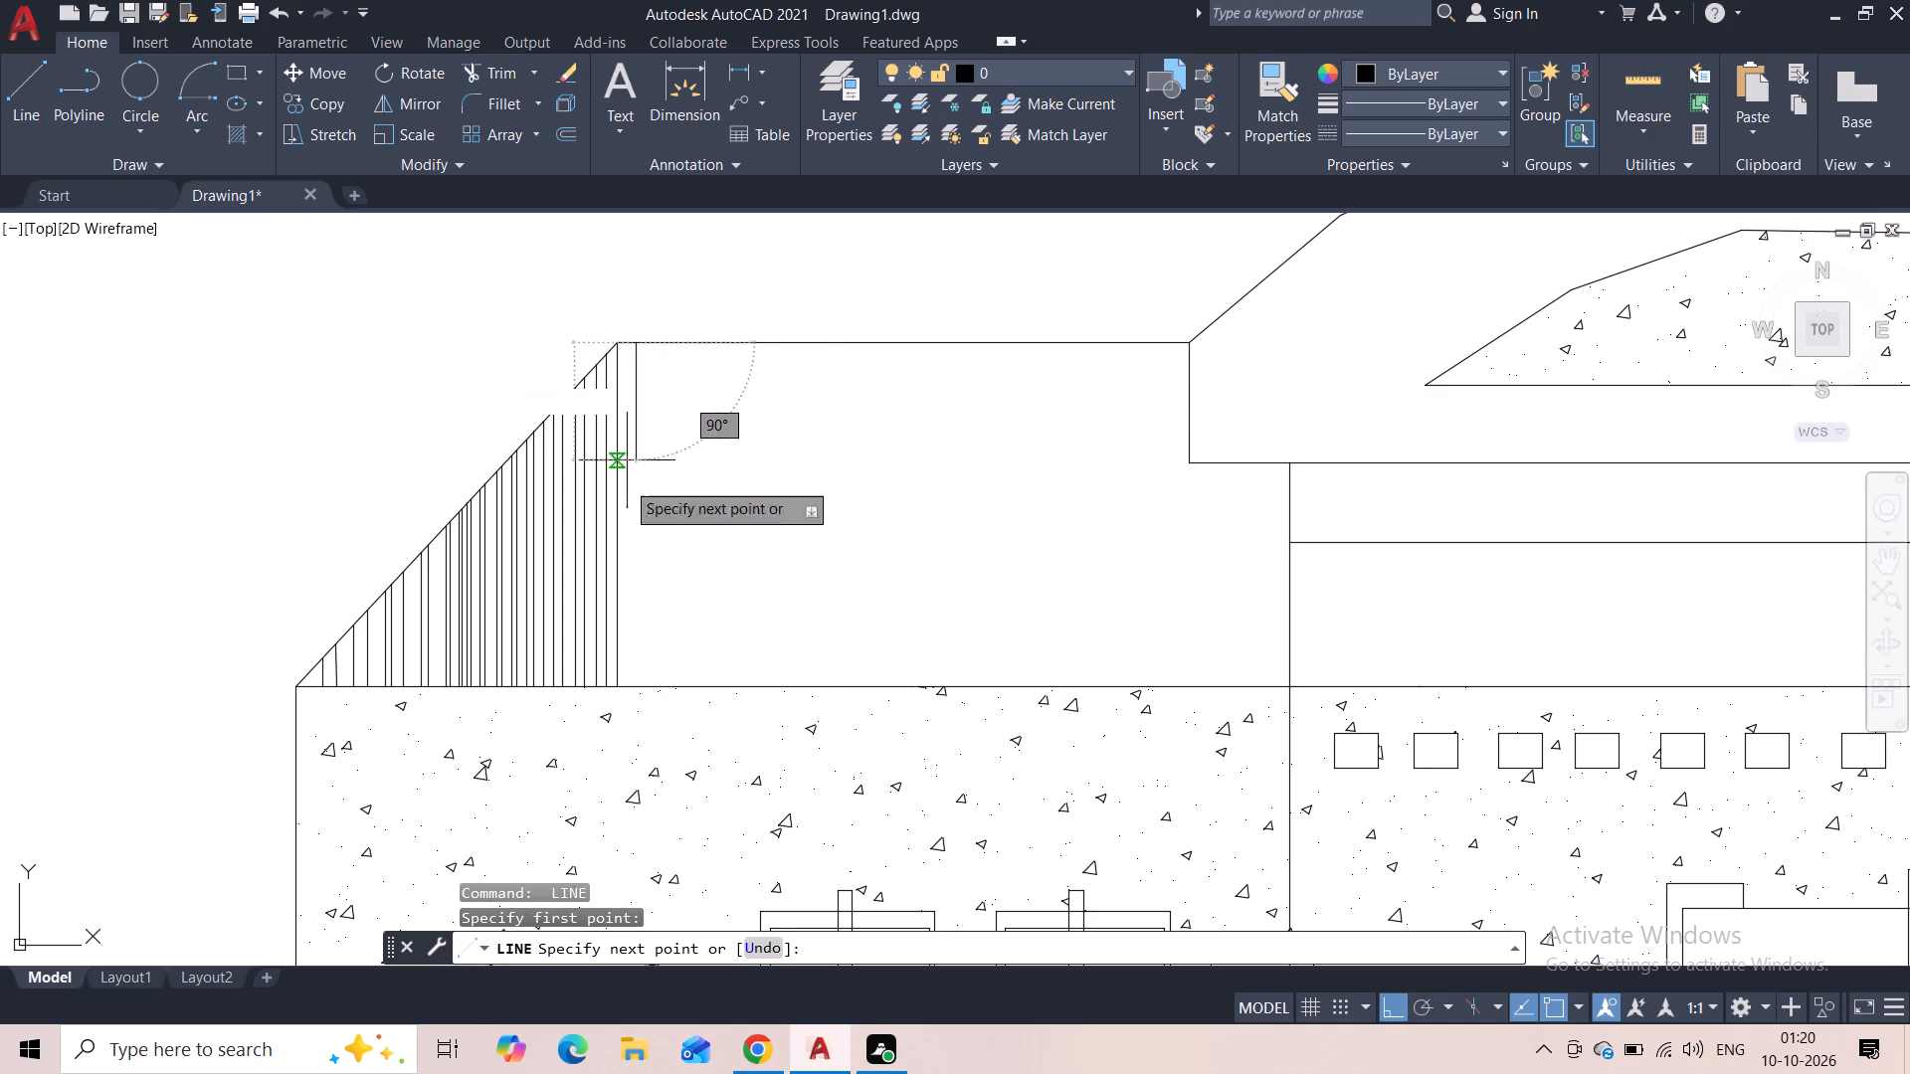
pyautogui.click(638, 687)
pyautogui.press('Escape')
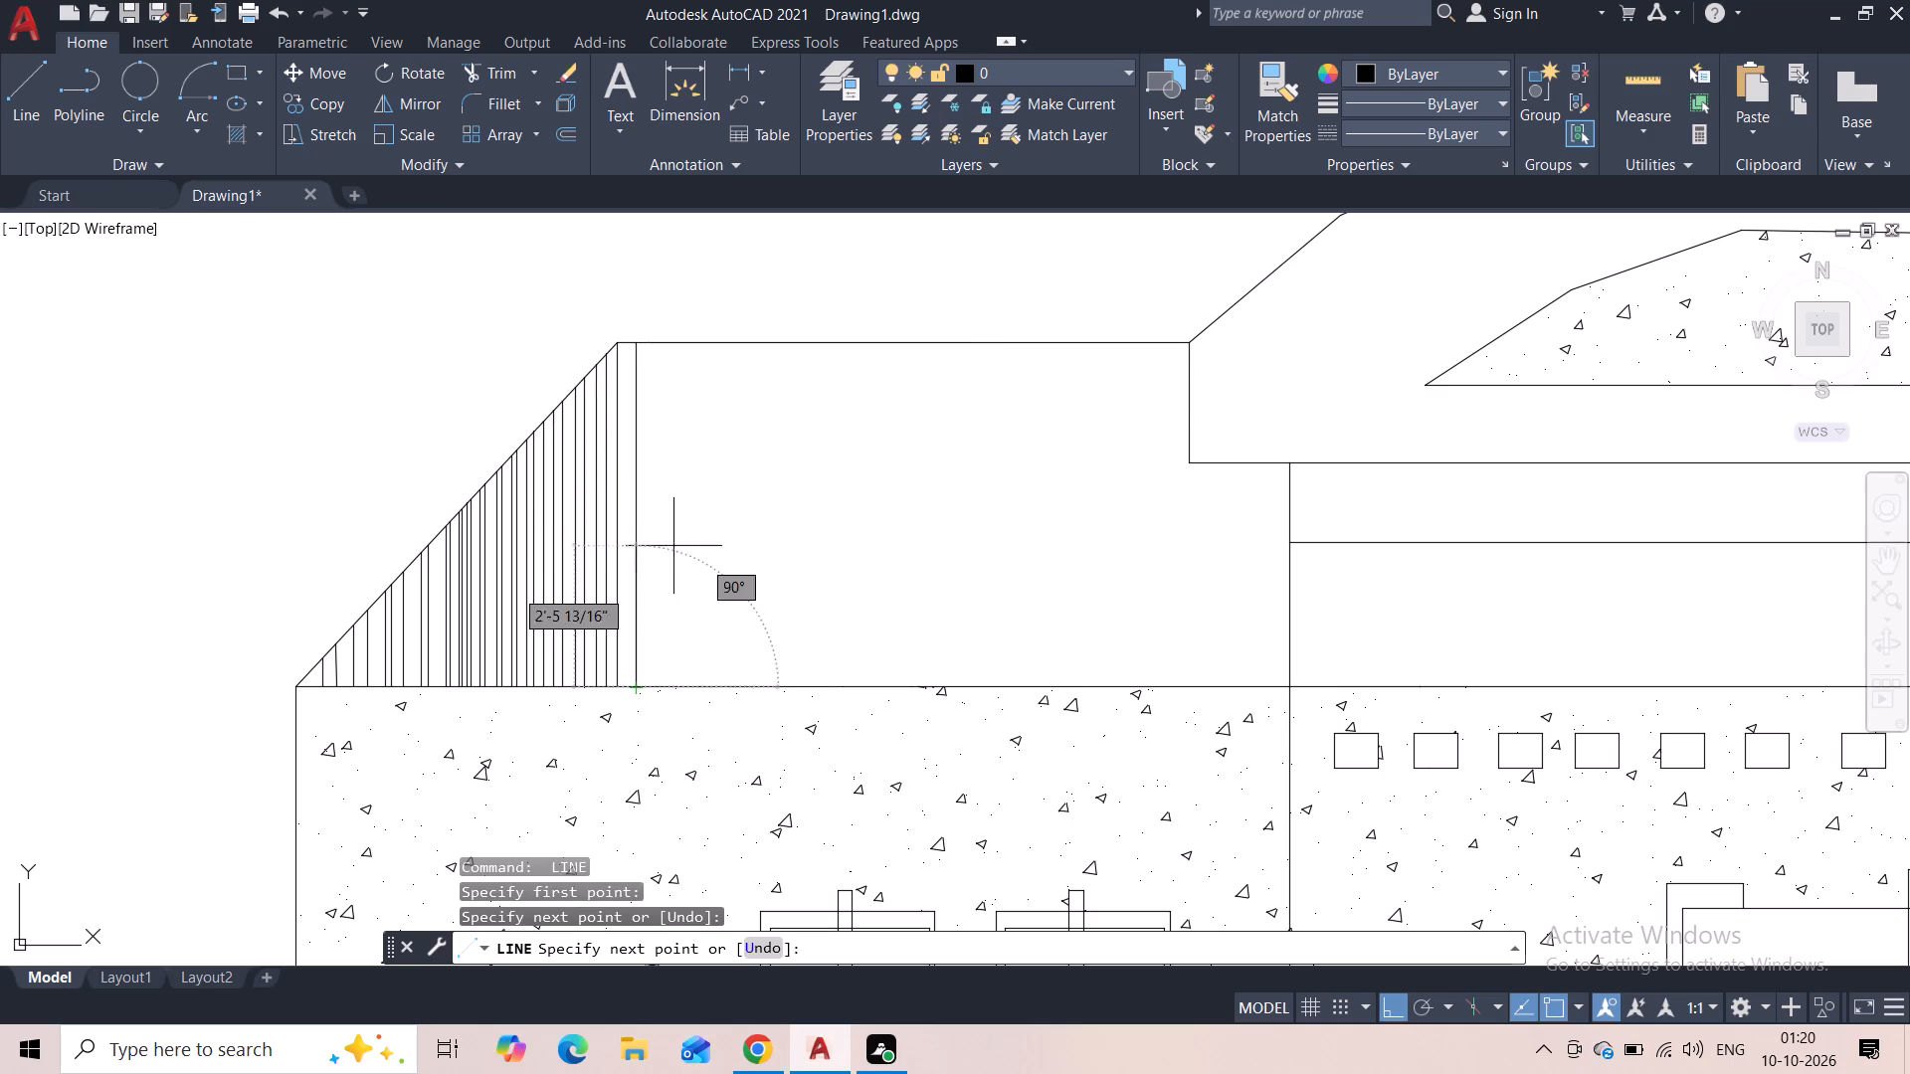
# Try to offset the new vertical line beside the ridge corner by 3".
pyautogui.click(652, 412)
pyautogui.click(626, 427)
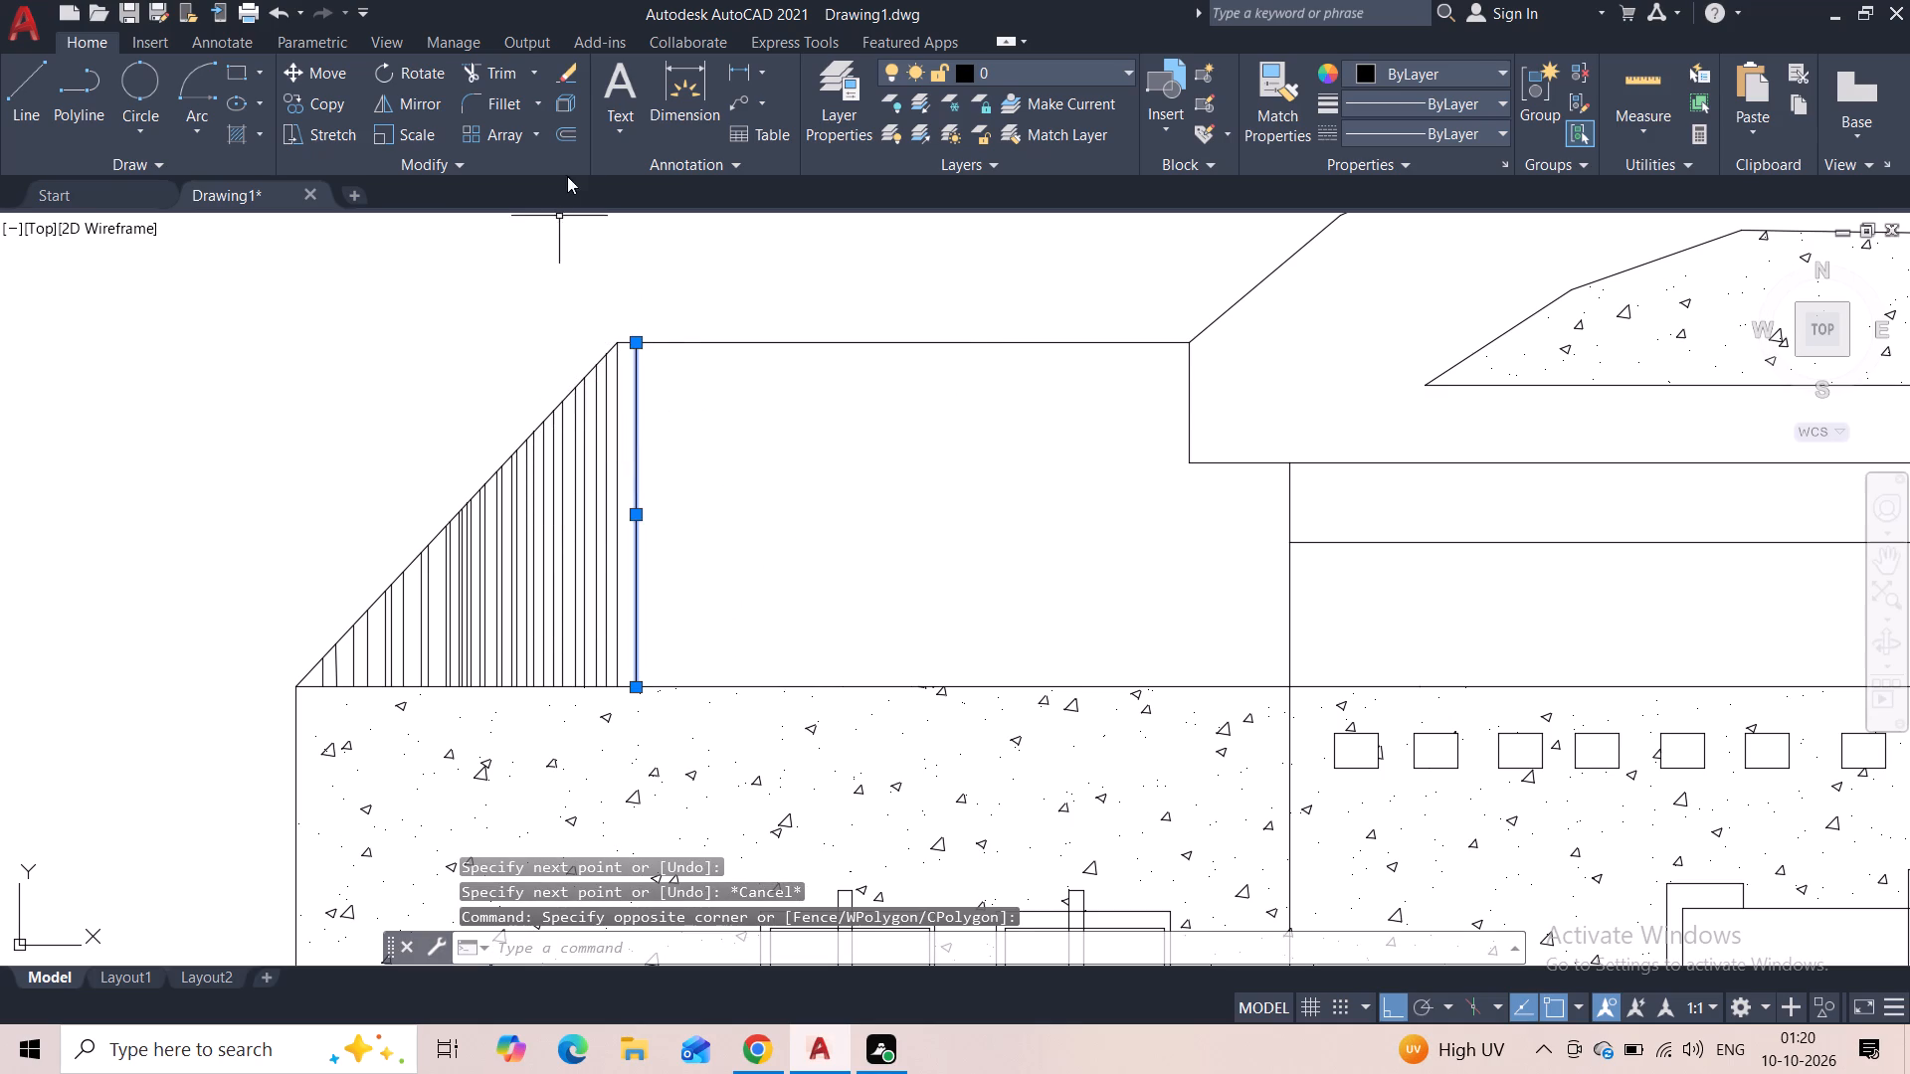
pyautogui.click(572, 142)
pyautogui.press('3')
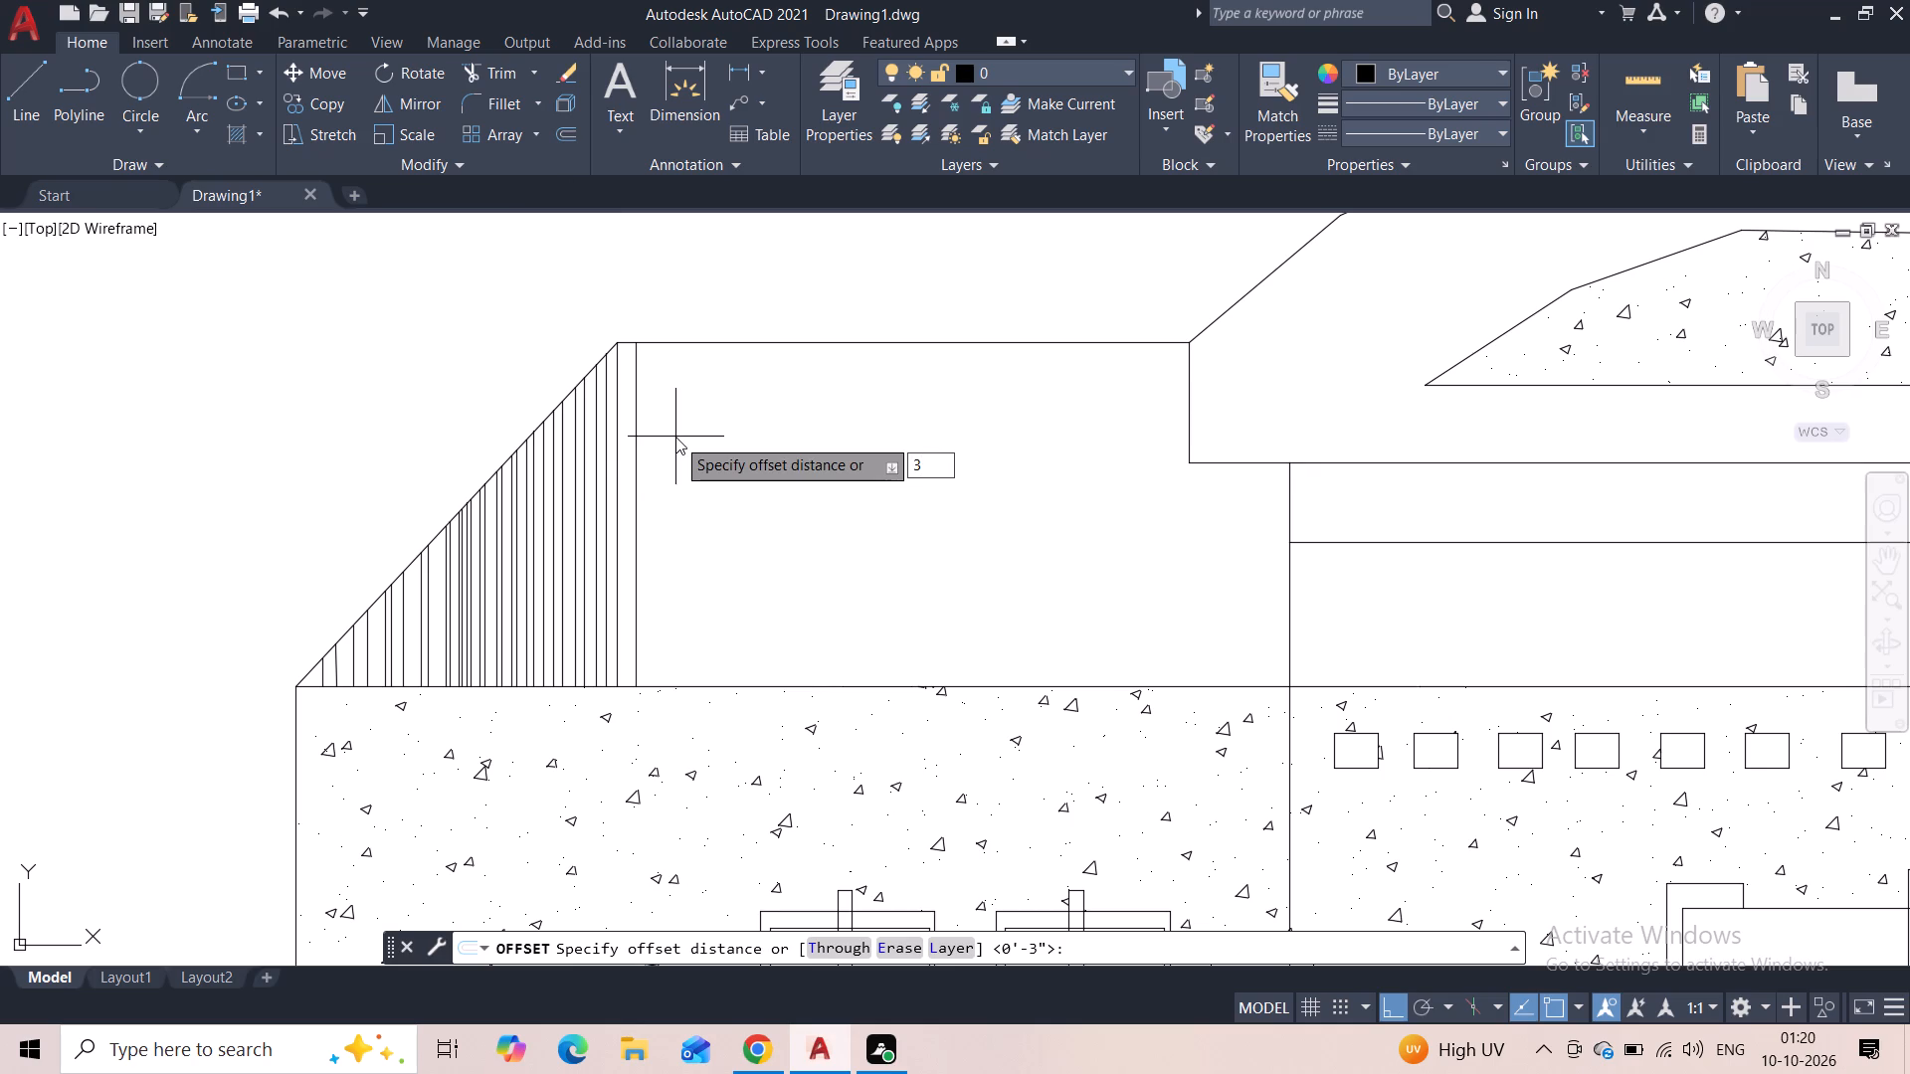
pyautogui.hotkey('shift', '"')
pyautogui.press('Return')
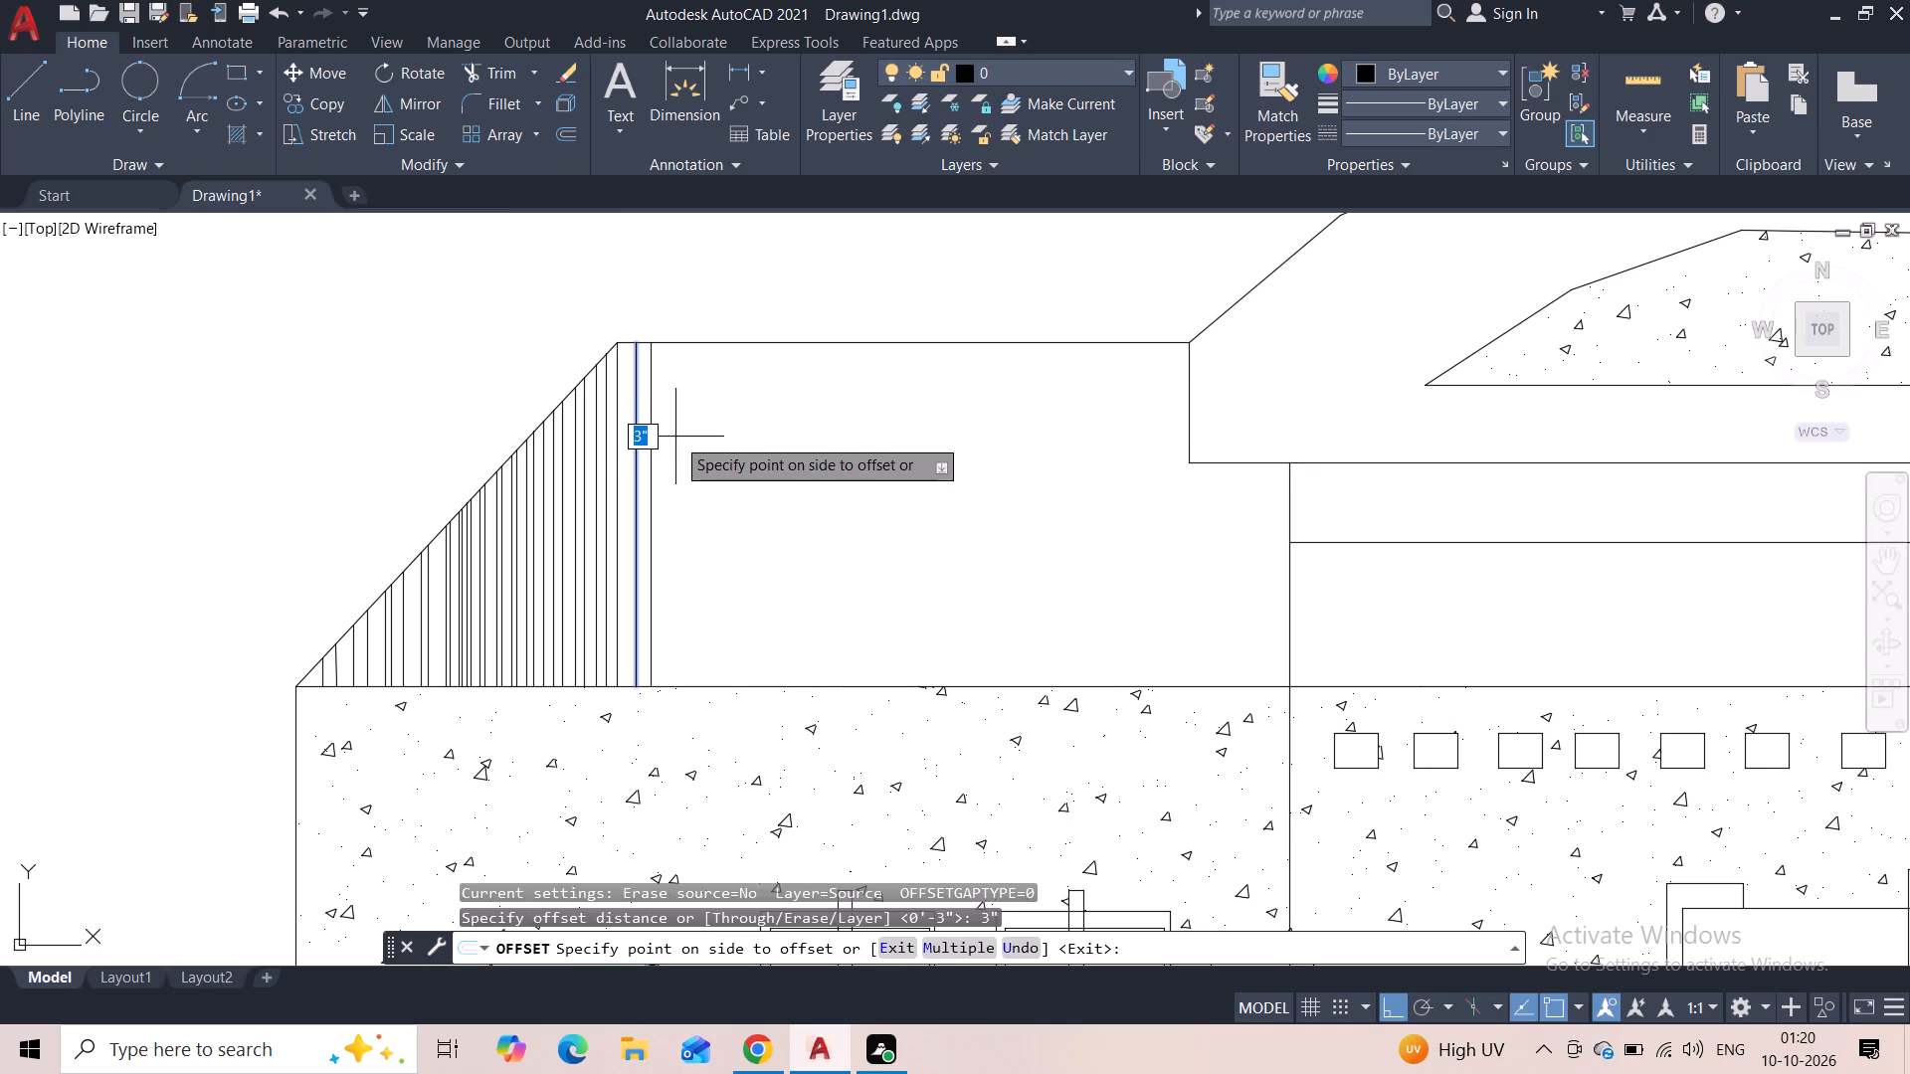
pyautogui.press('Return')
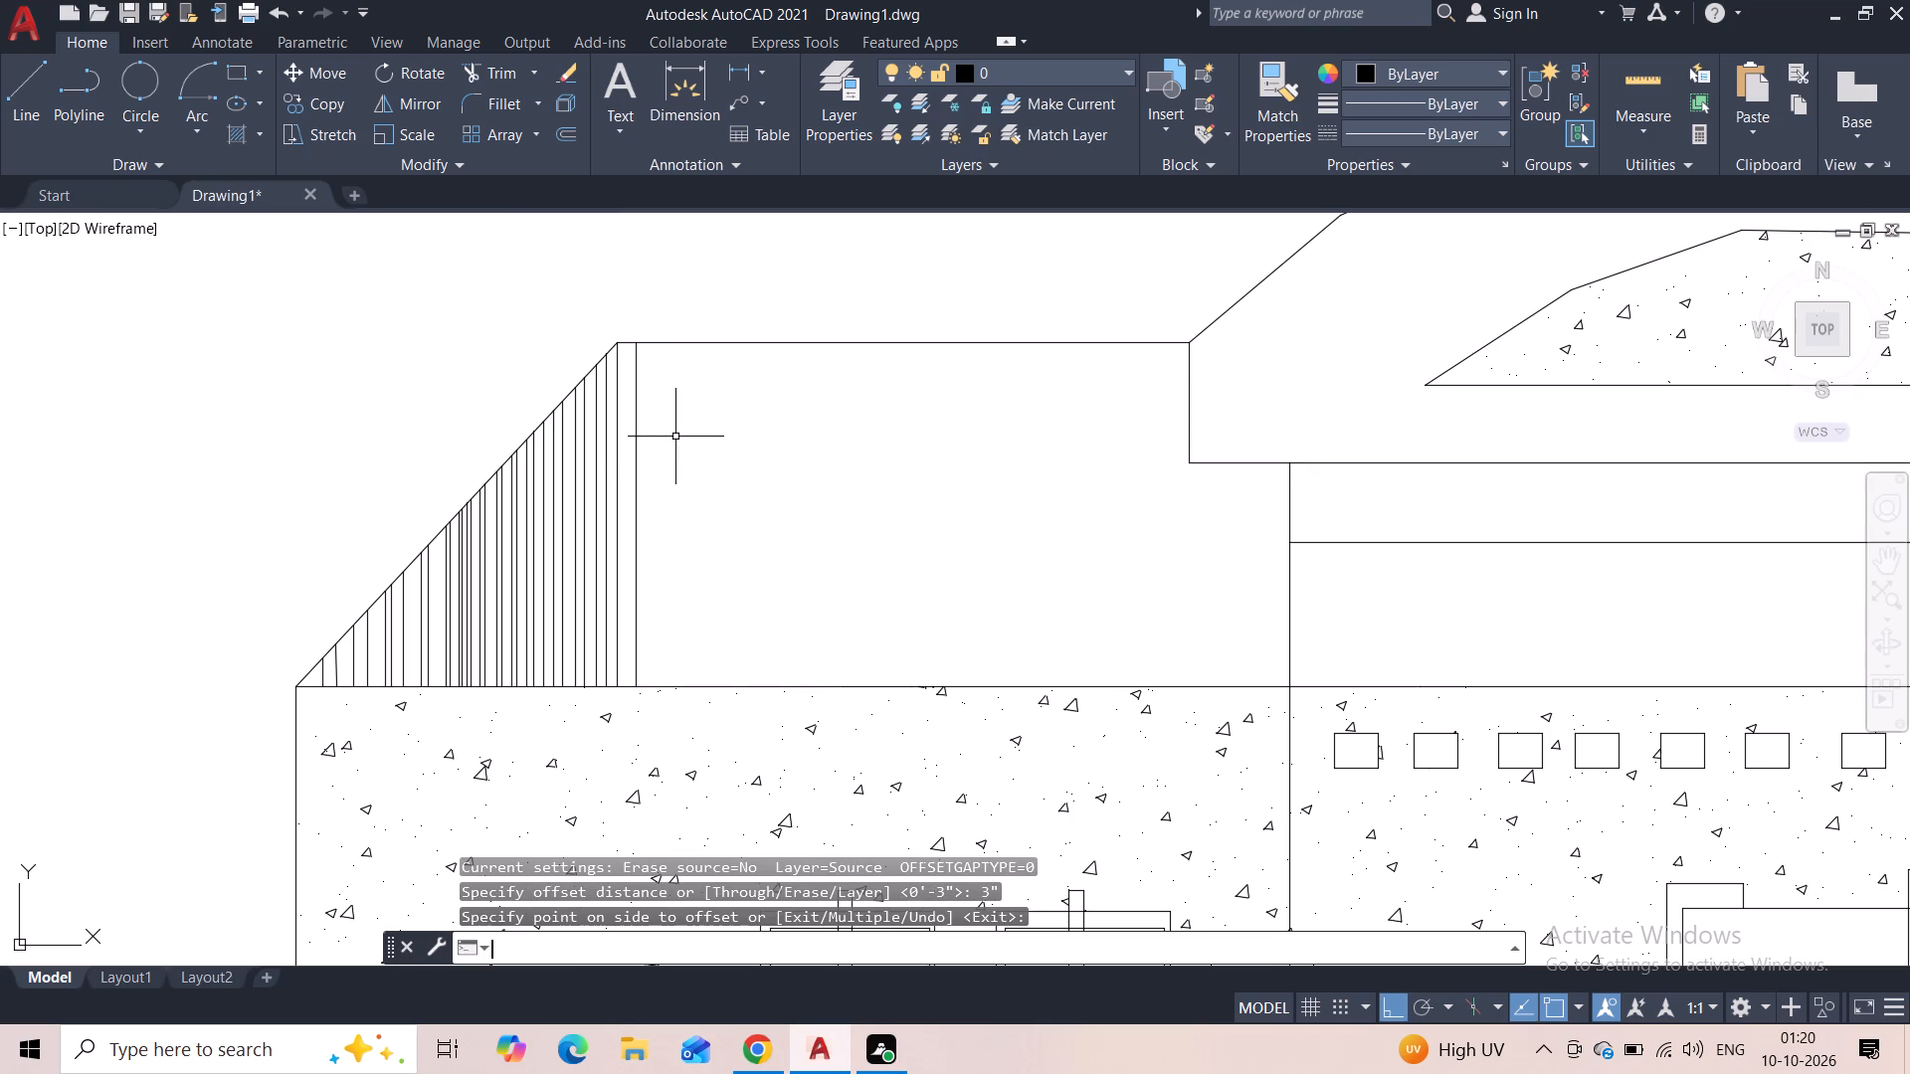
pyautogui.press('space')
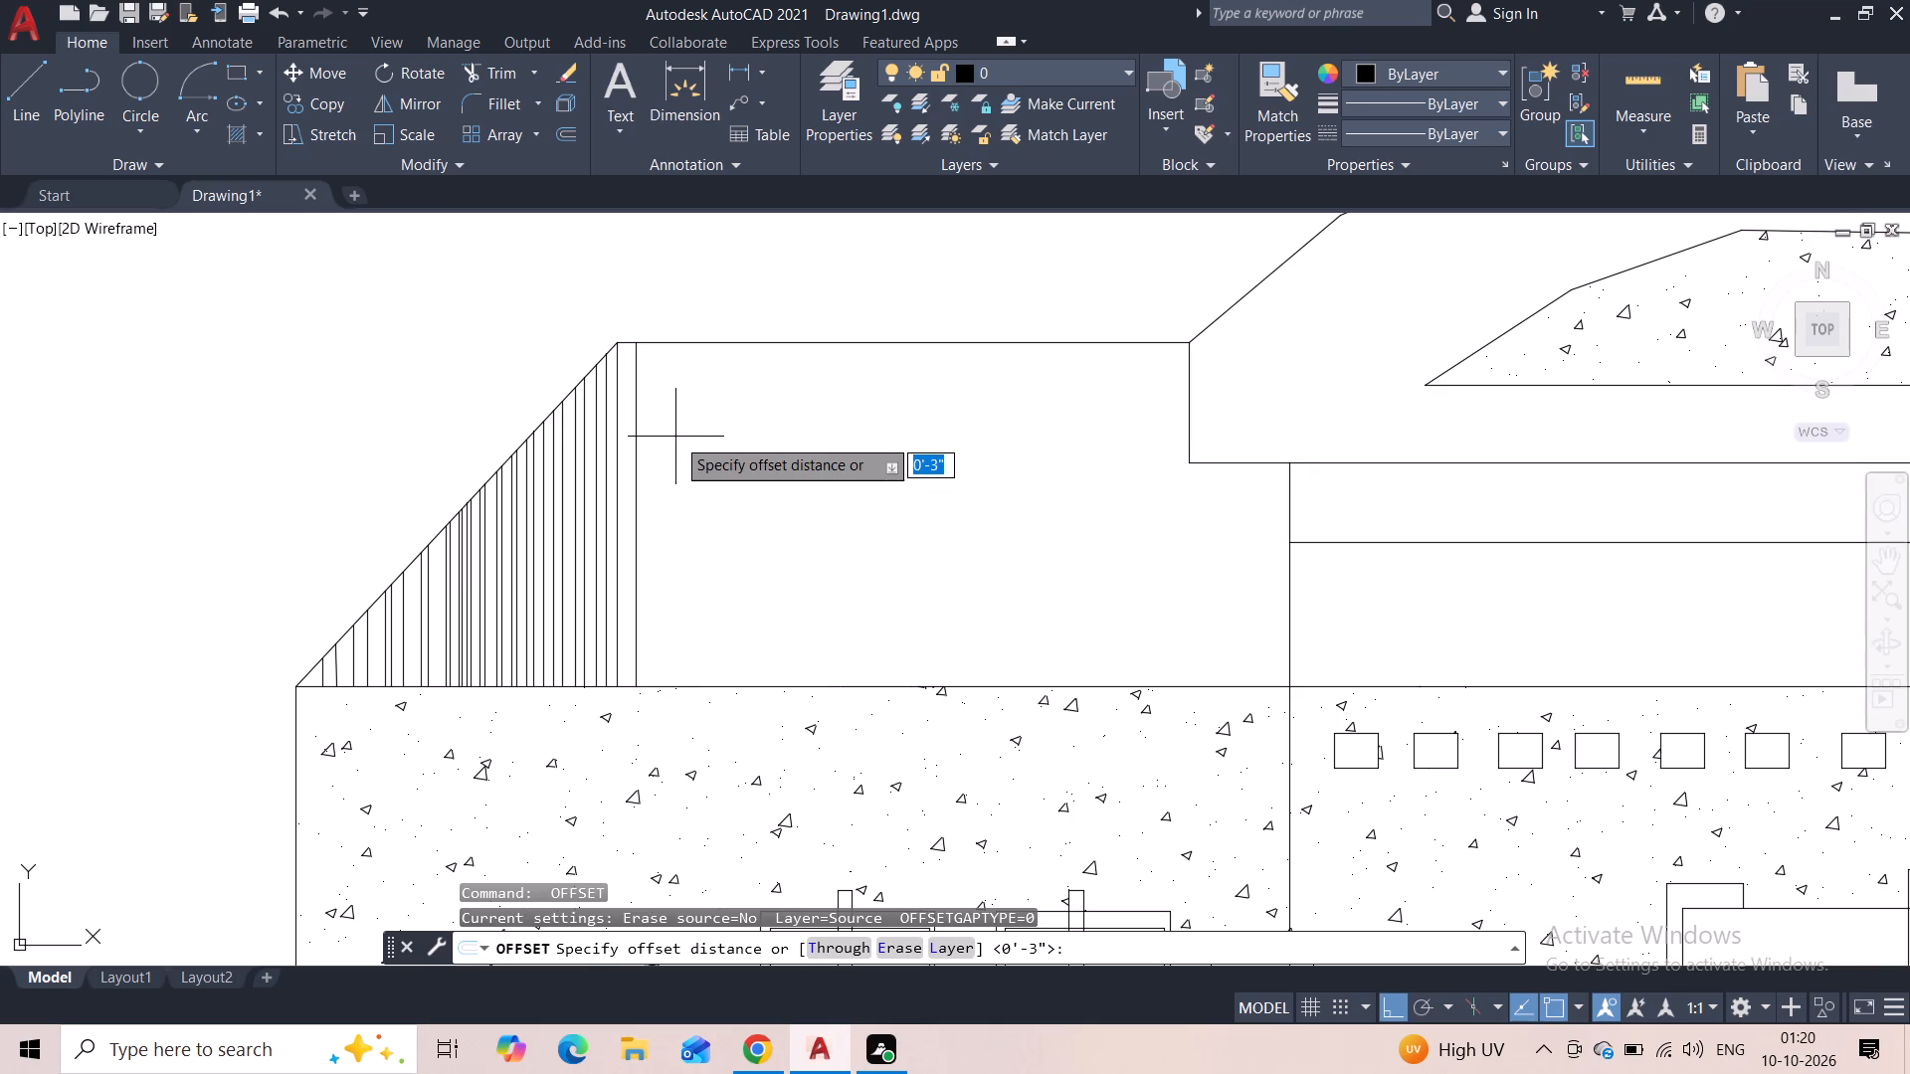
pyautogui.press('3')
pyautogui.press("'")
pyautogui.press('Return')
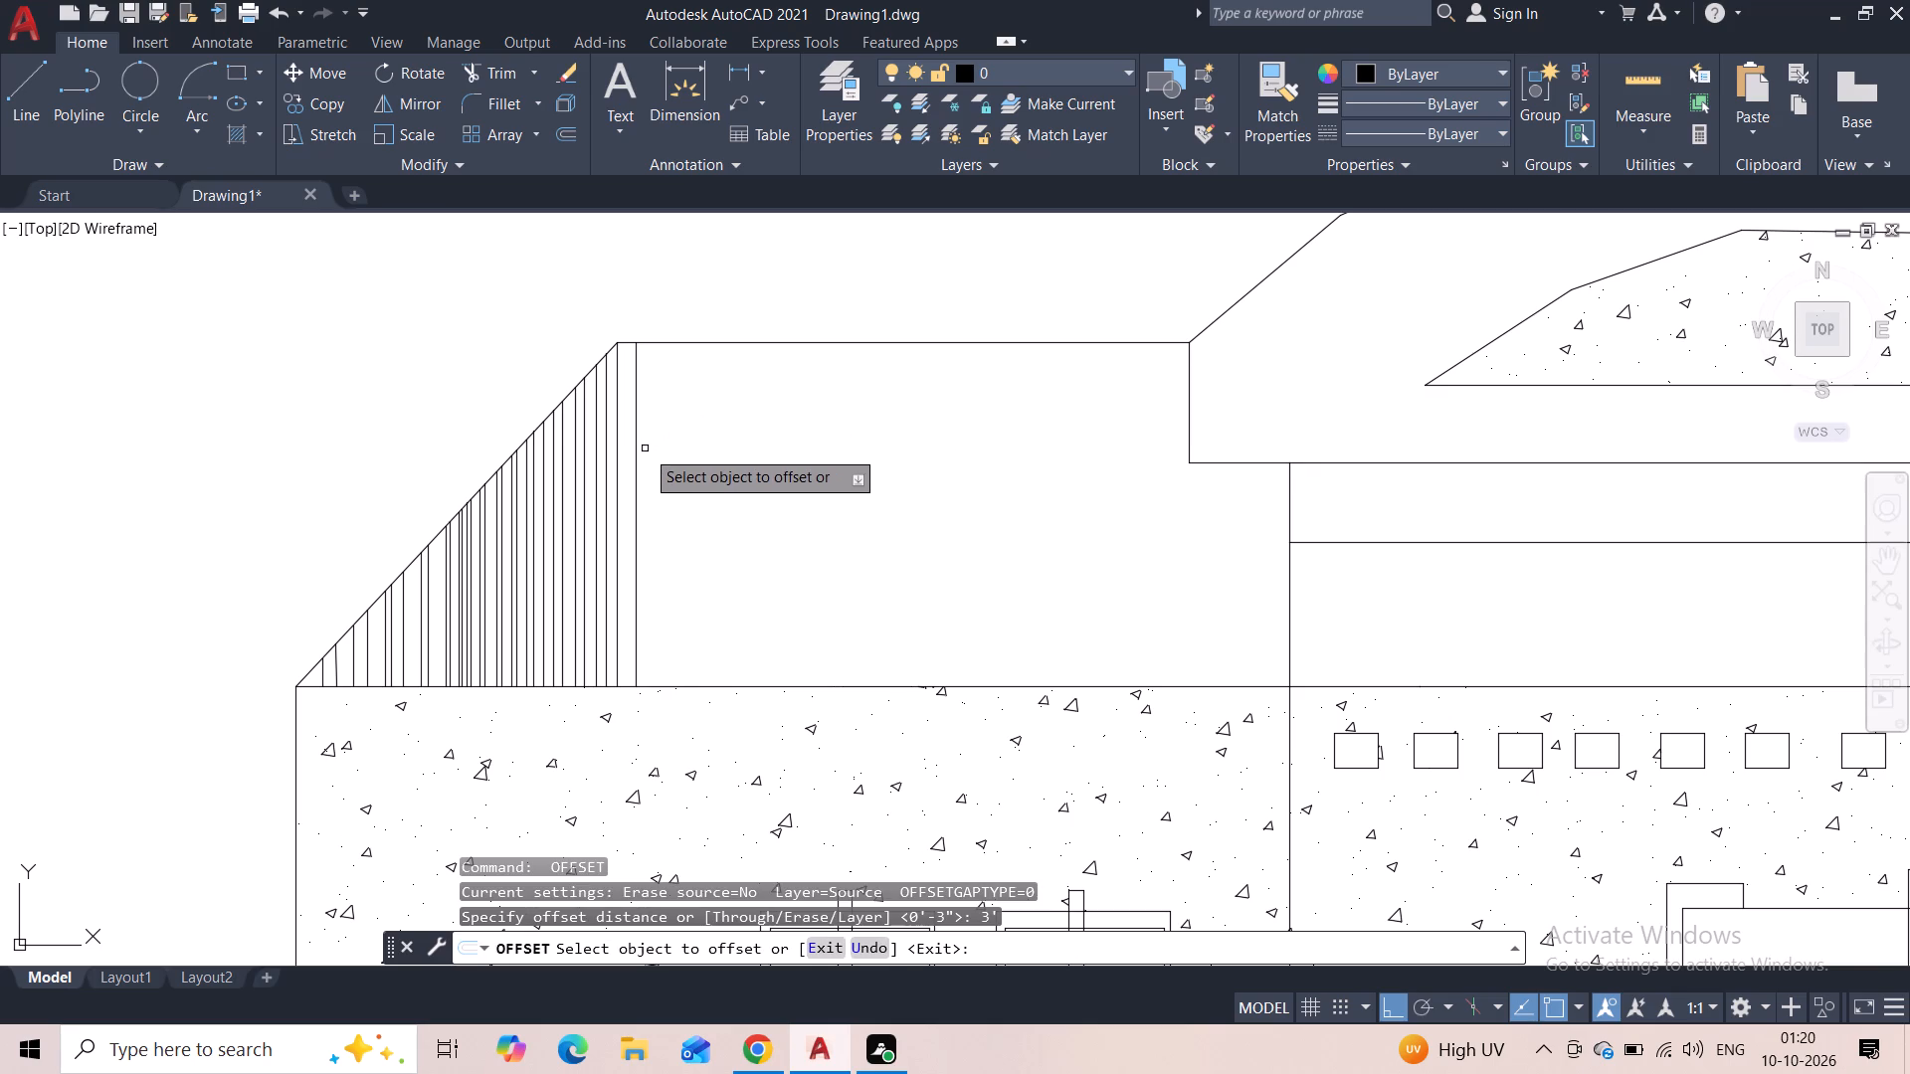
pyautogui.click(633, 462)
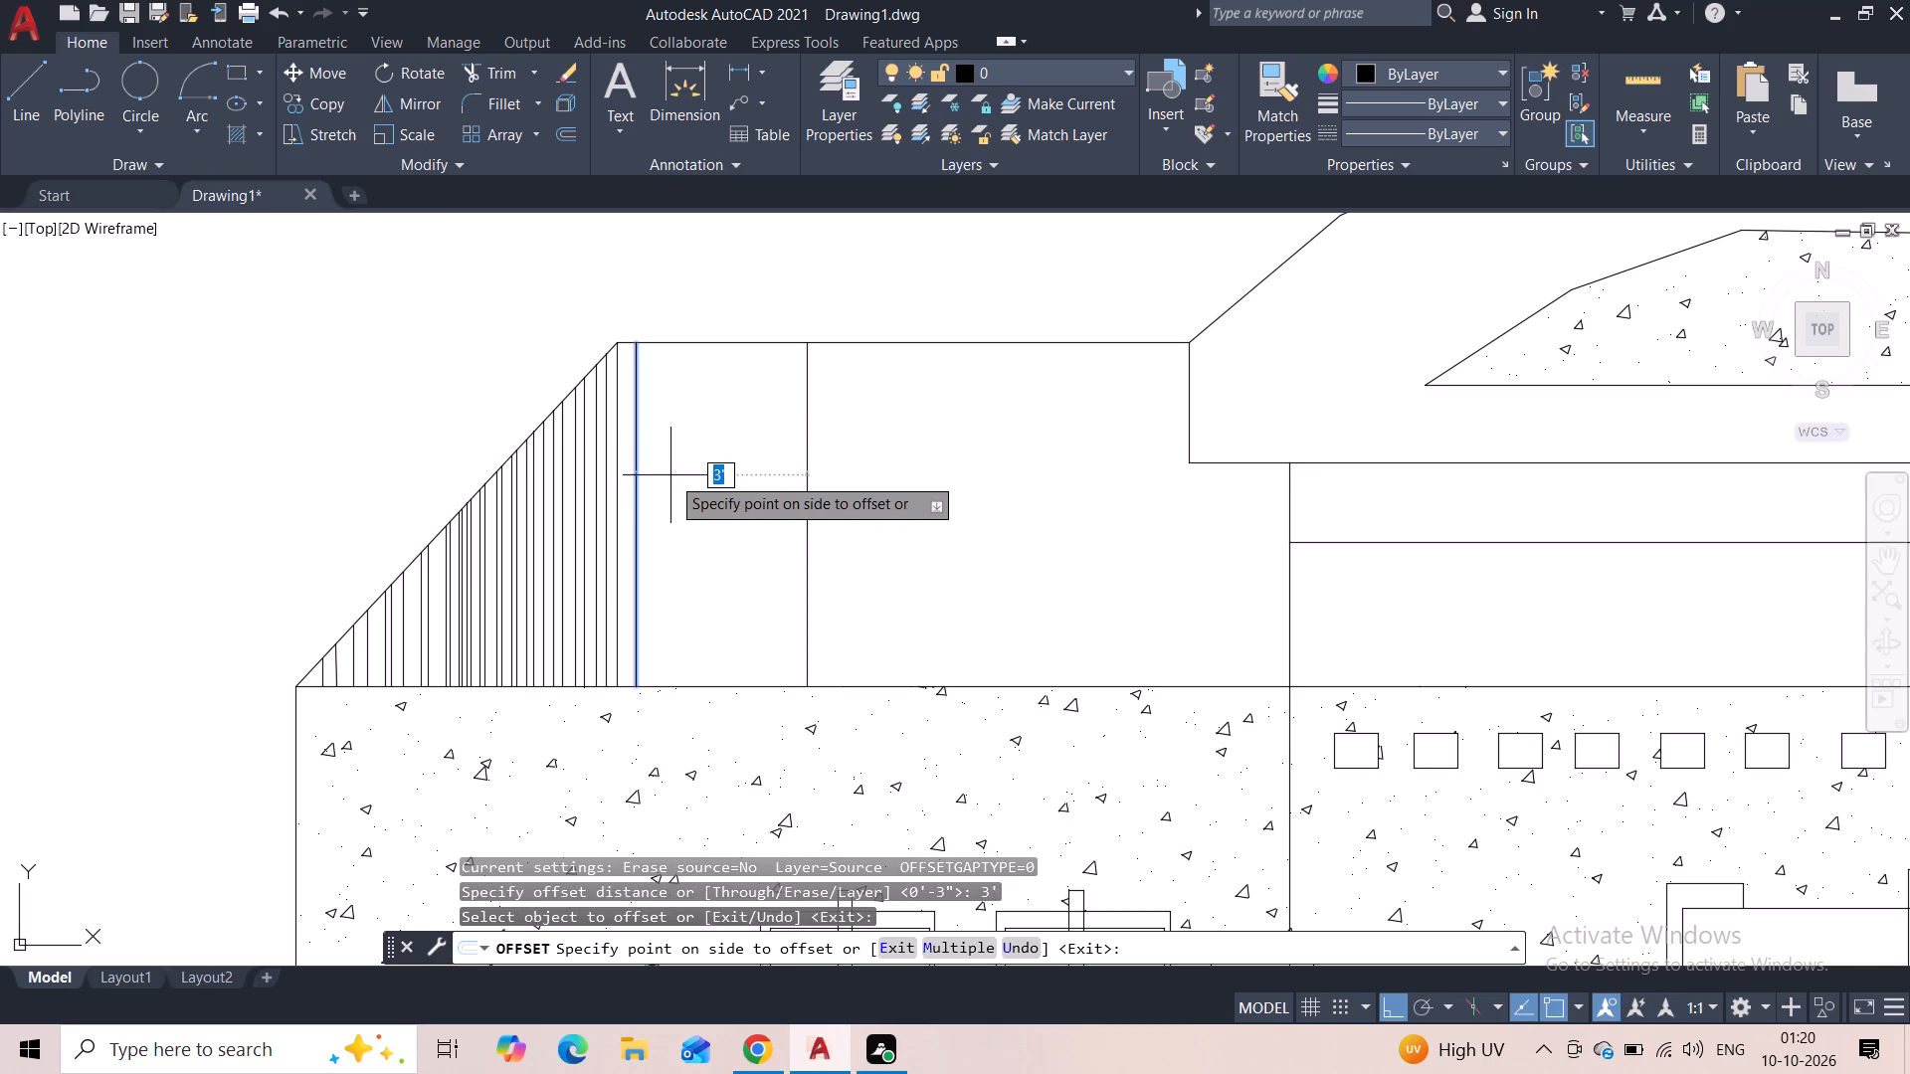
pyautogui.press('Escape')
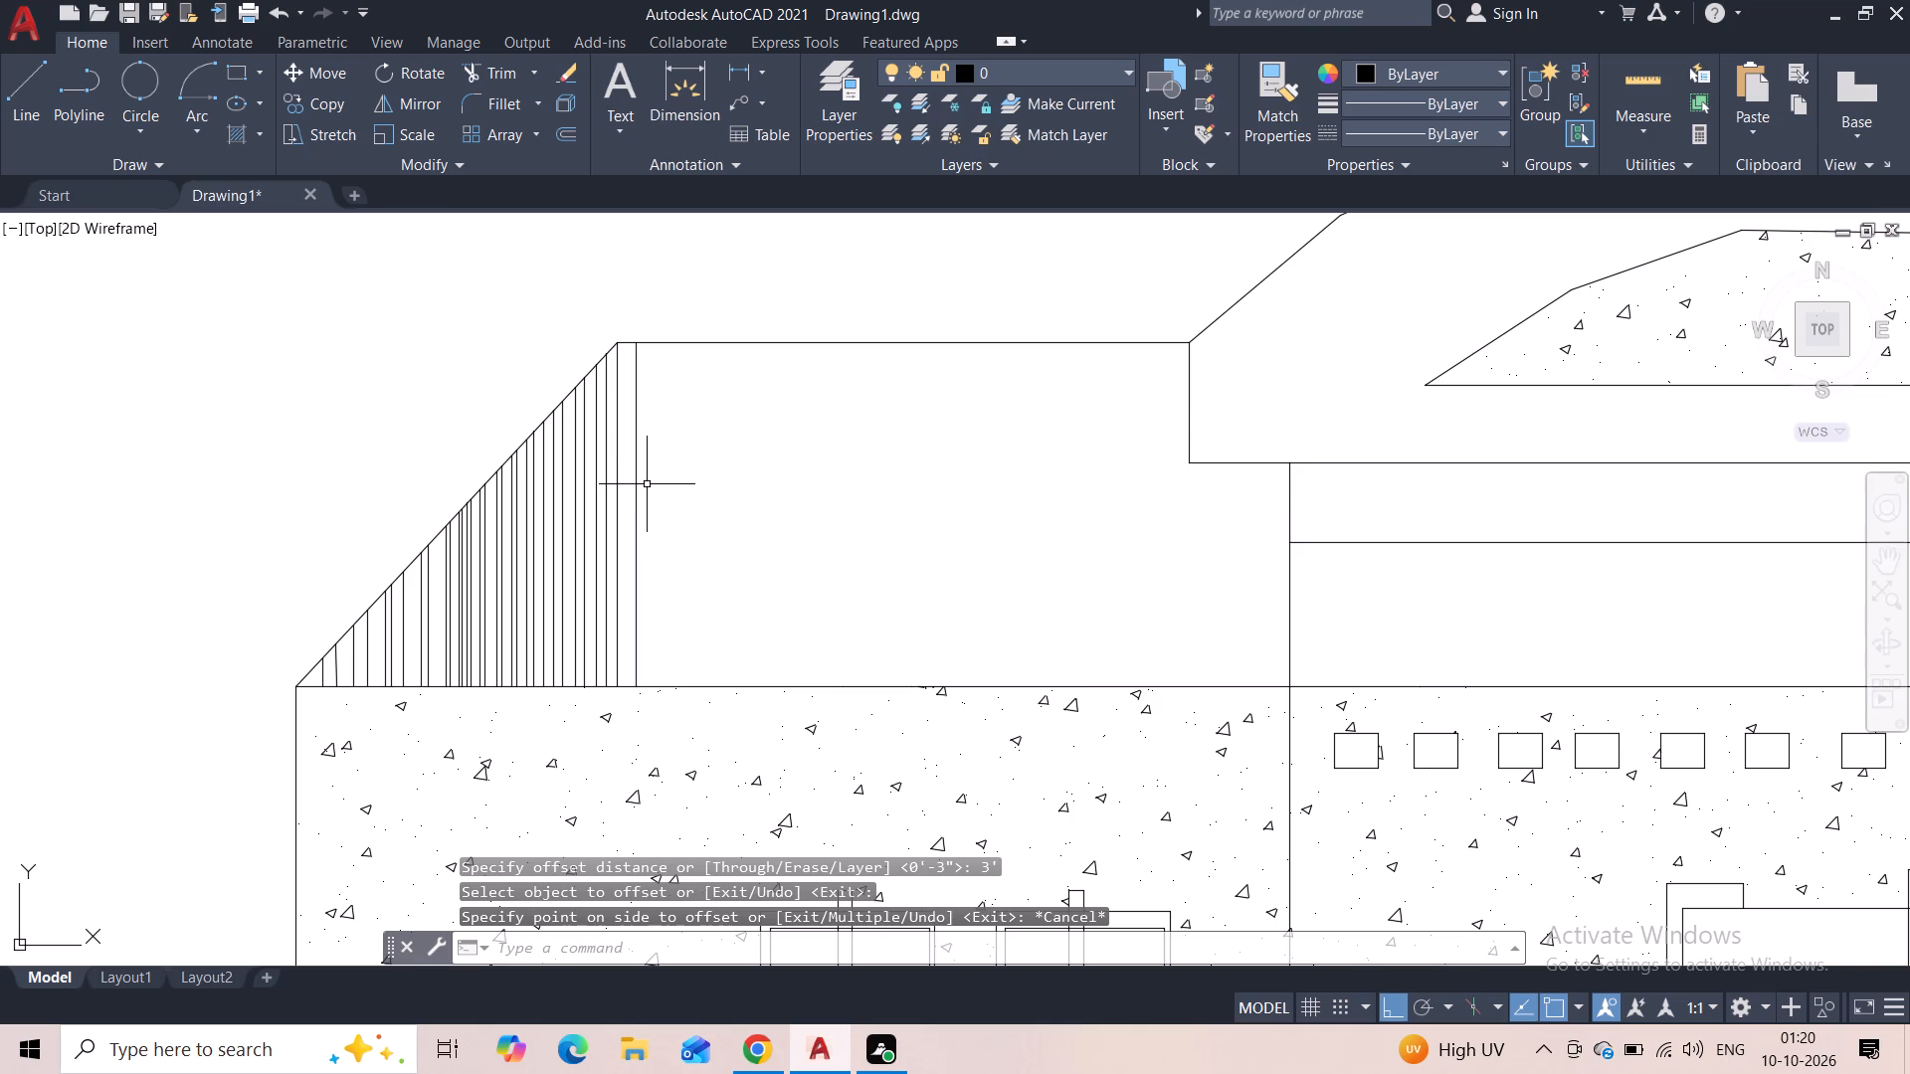
# Offset the vertical line beside the ridge corner 3" toward the central bay, repeating from each new line for four copies.
pyautogui.click(635, 494)
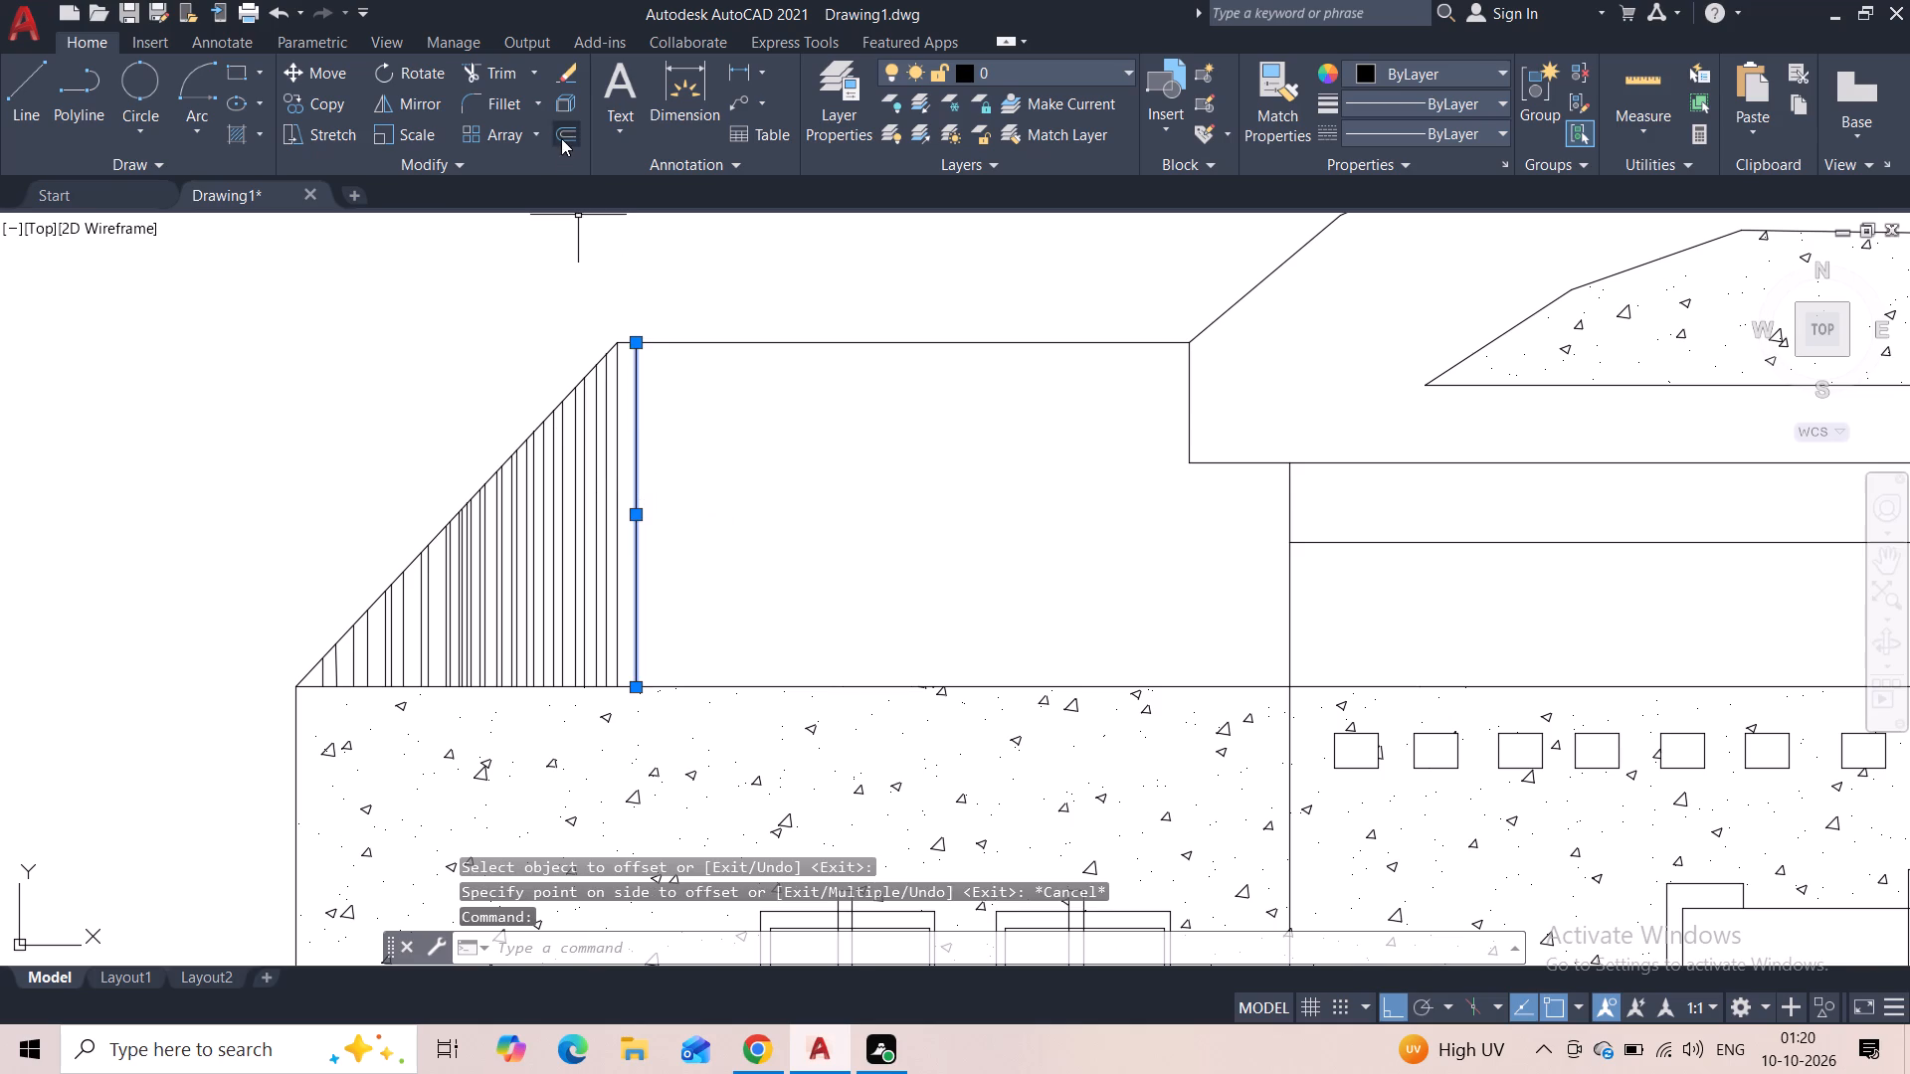
pyautogui.click(561, 138)
pyautogui.press('3')
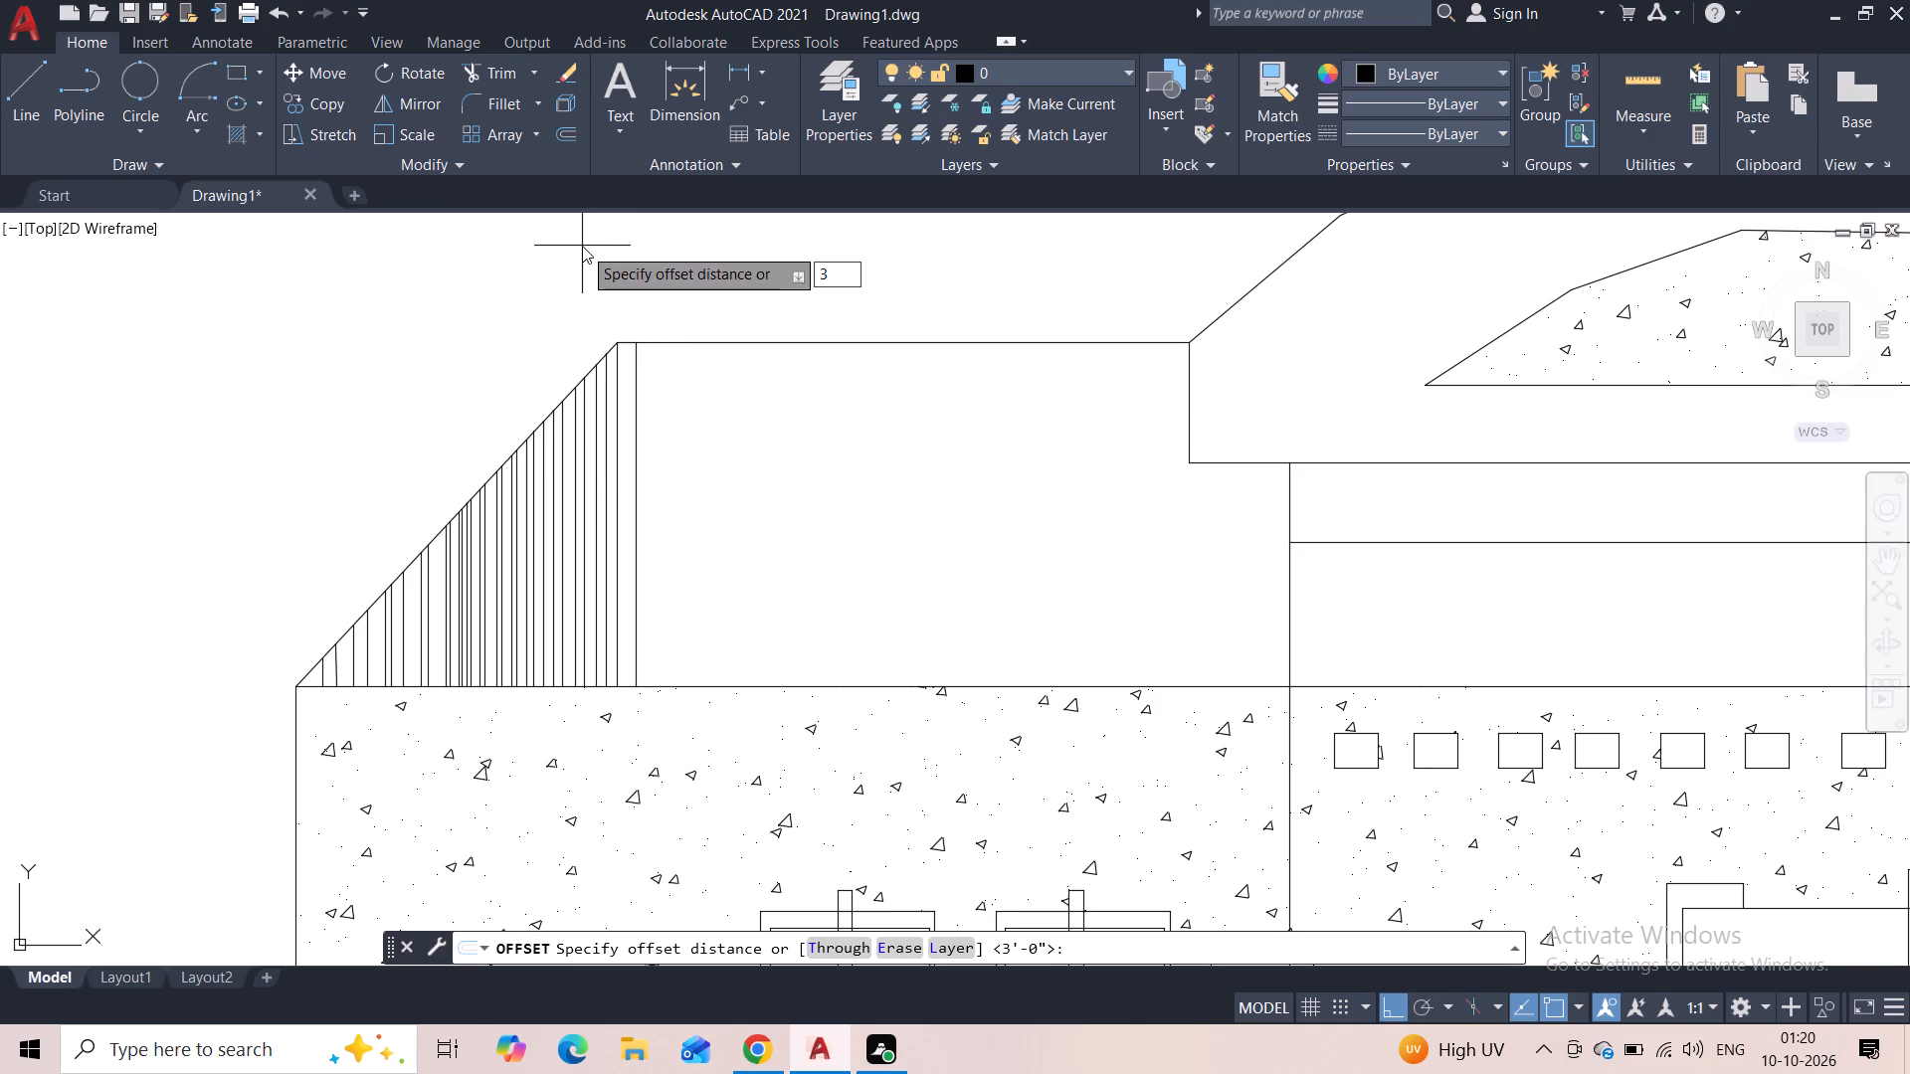
pyautogui.hotkey('shift', '"')
pyautogui.press('Return')
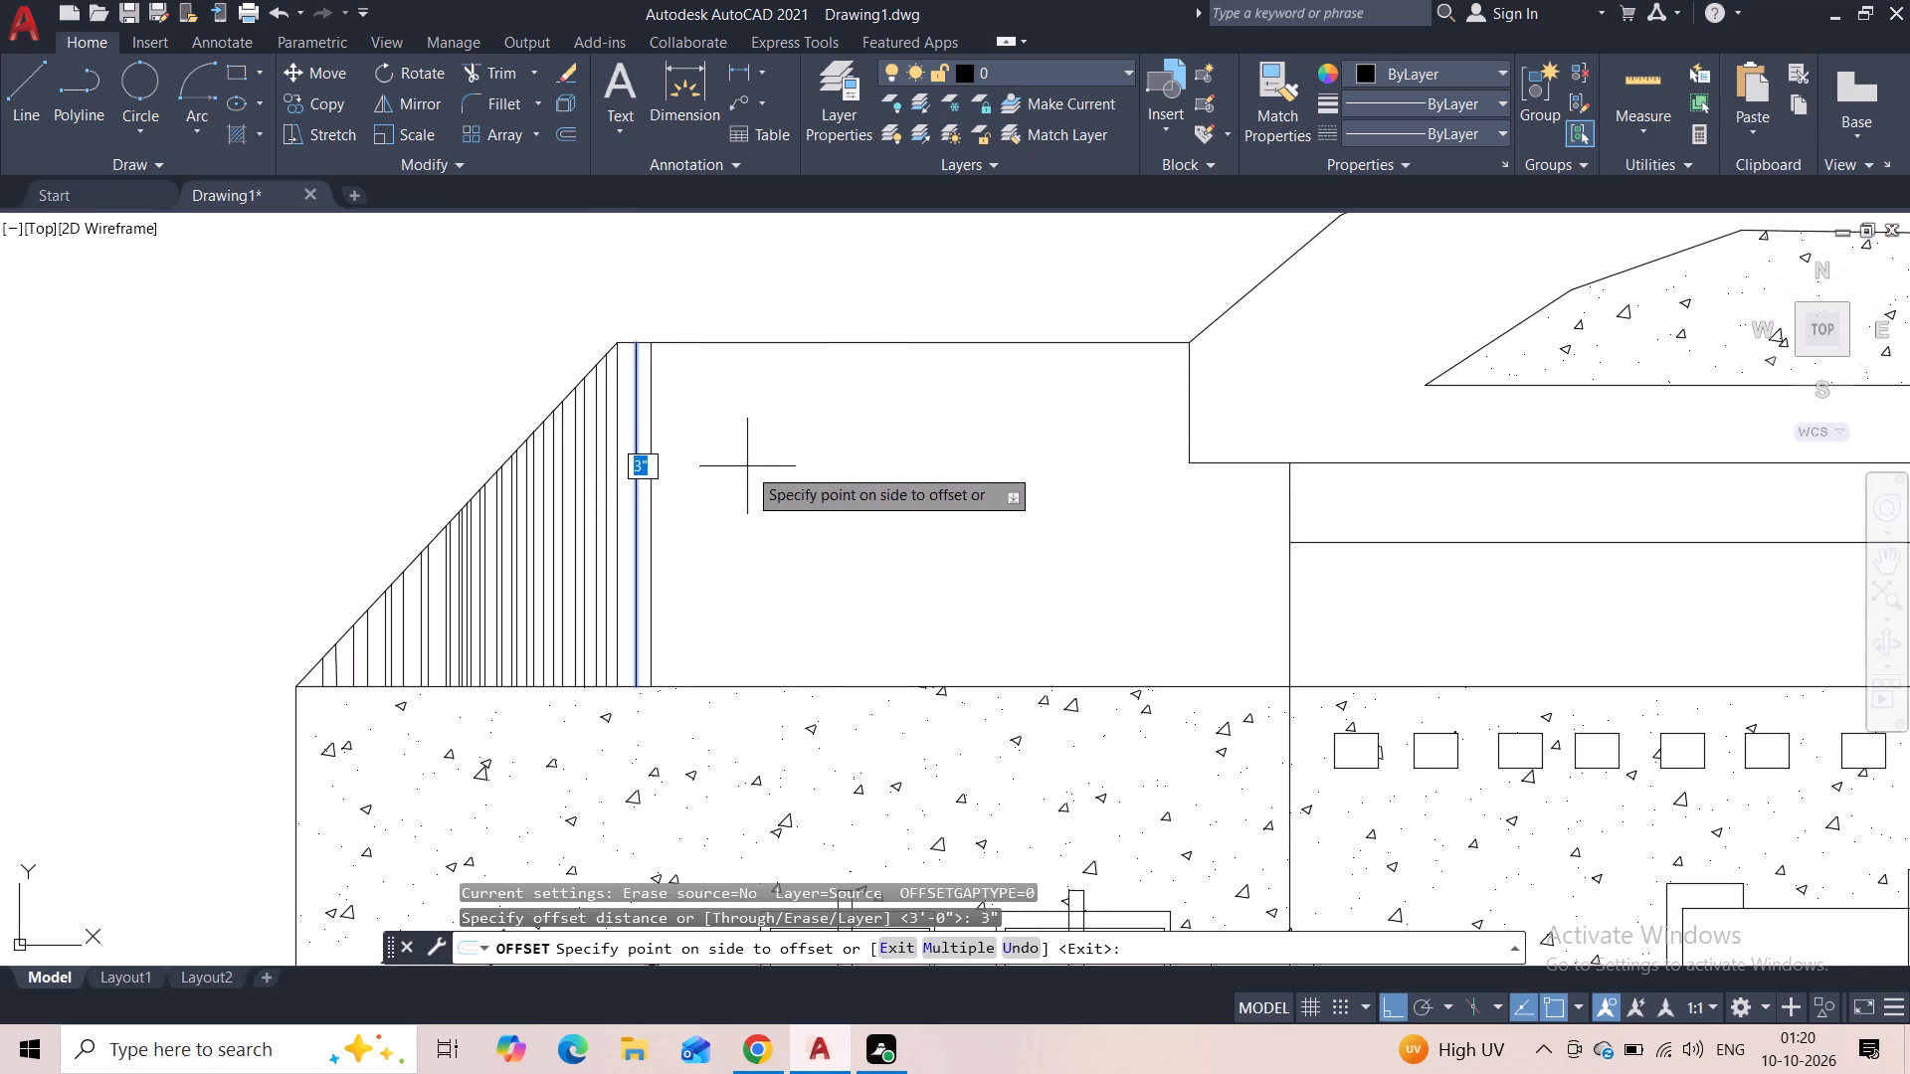
pyautogui.click(747, 467)
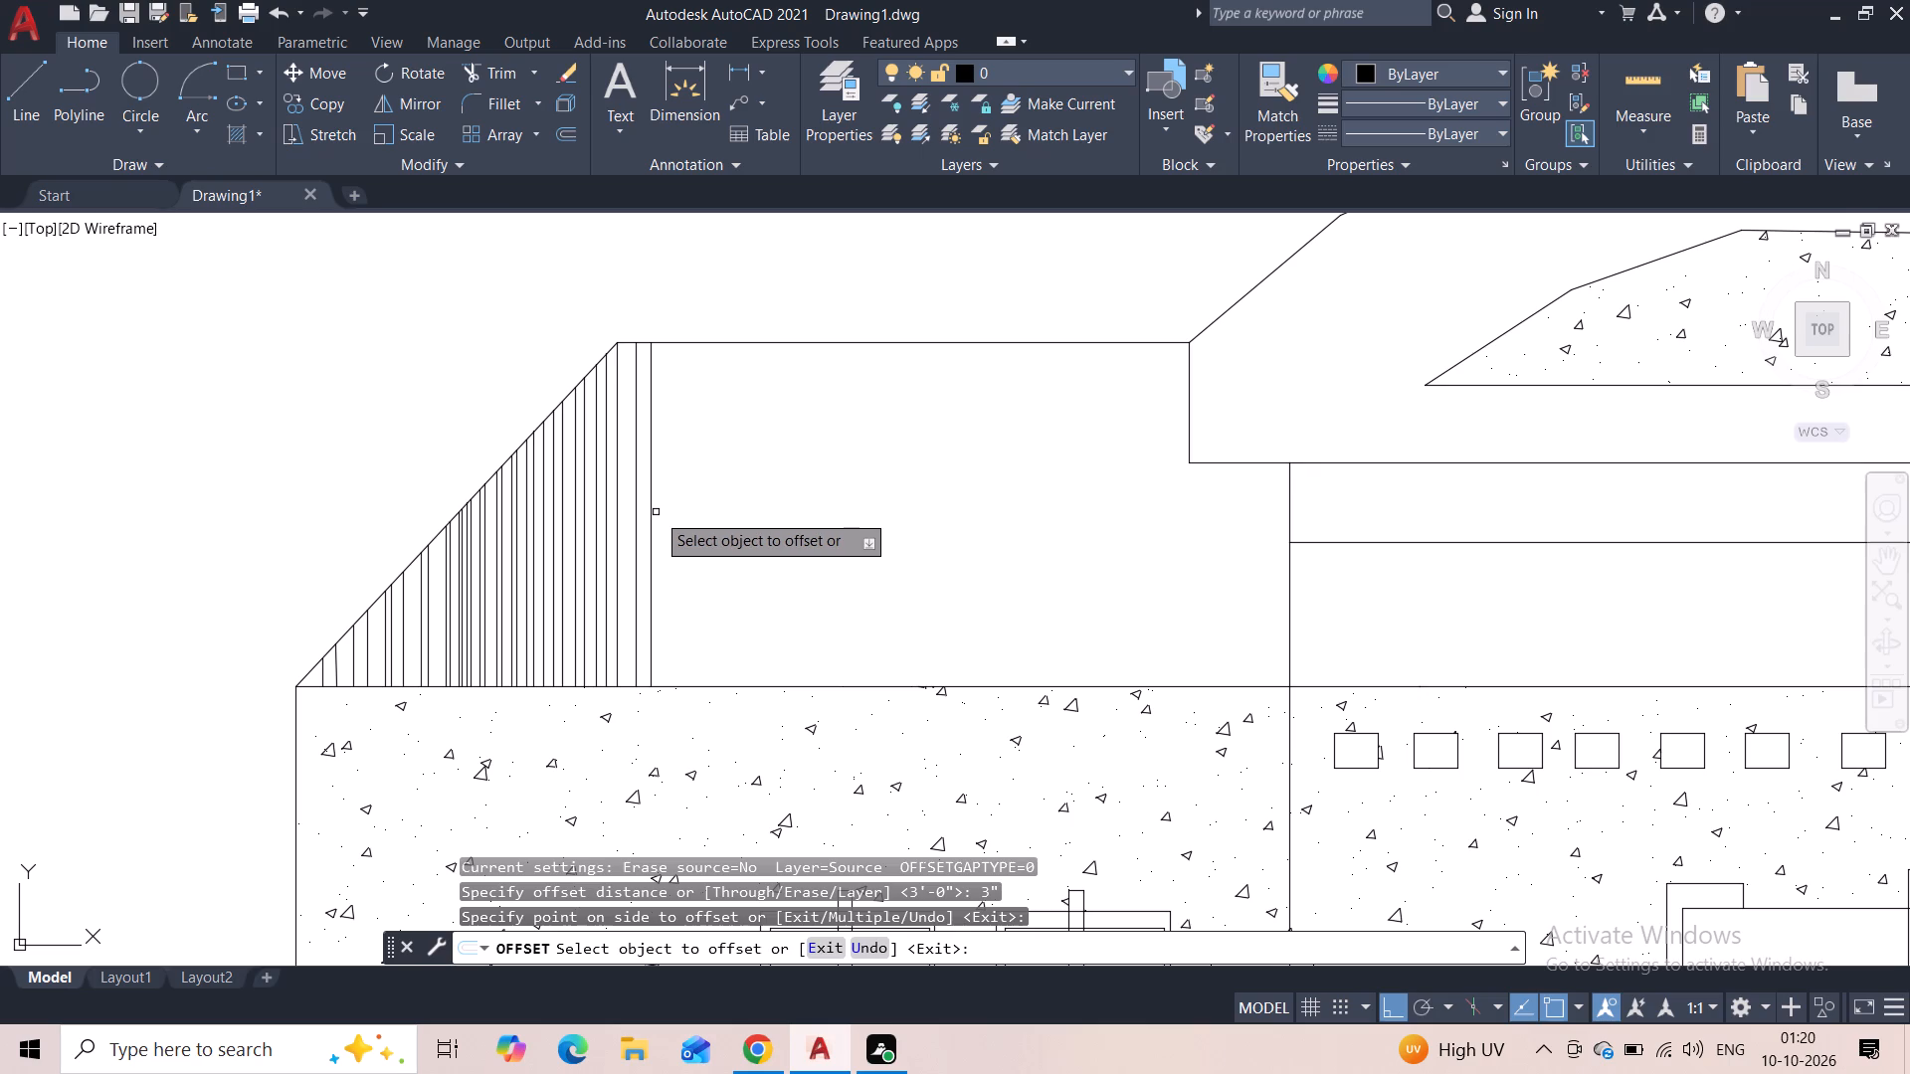
pyautogui.click(653, 520)
pyautogui.click(726, 521)
pyautogui.click(666, 533)
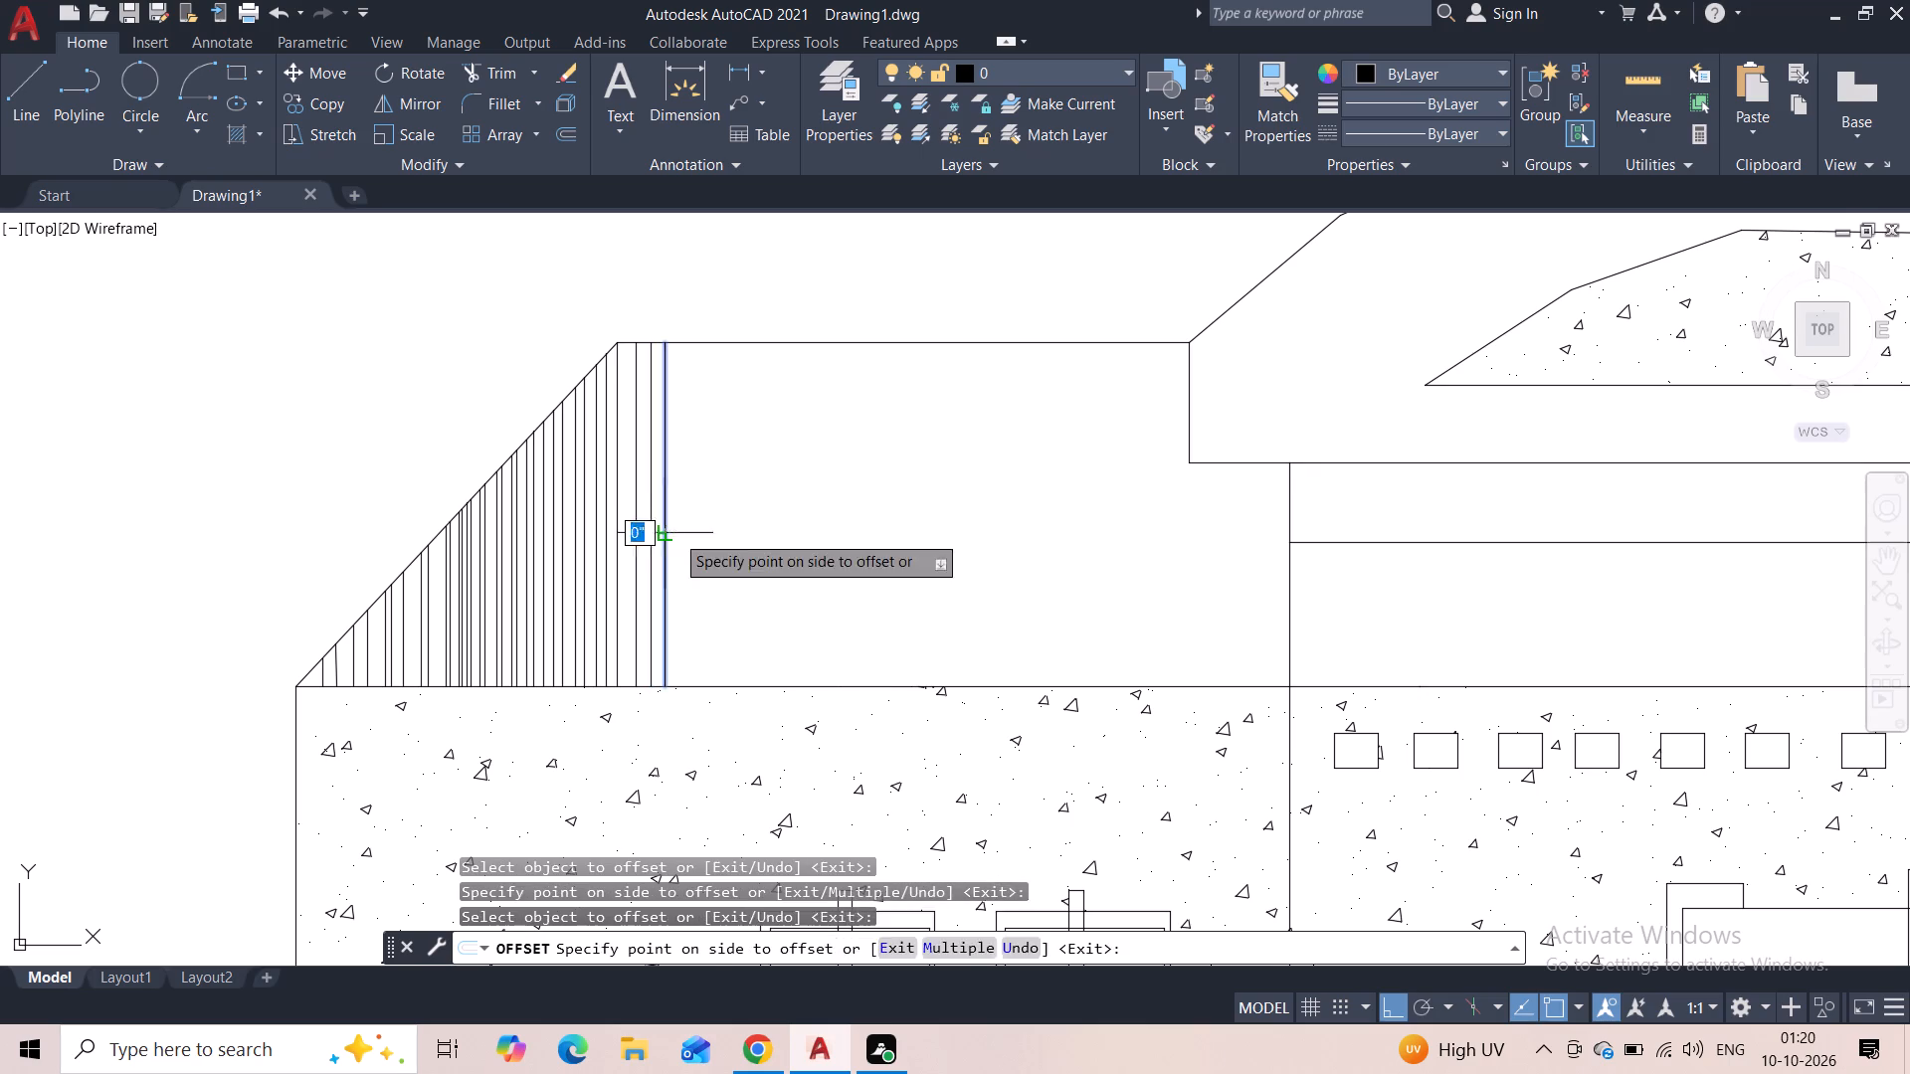
pyautogui.click(718, 529)
pyautogui.click(675, 548)
pyautogui.click(732, 555)
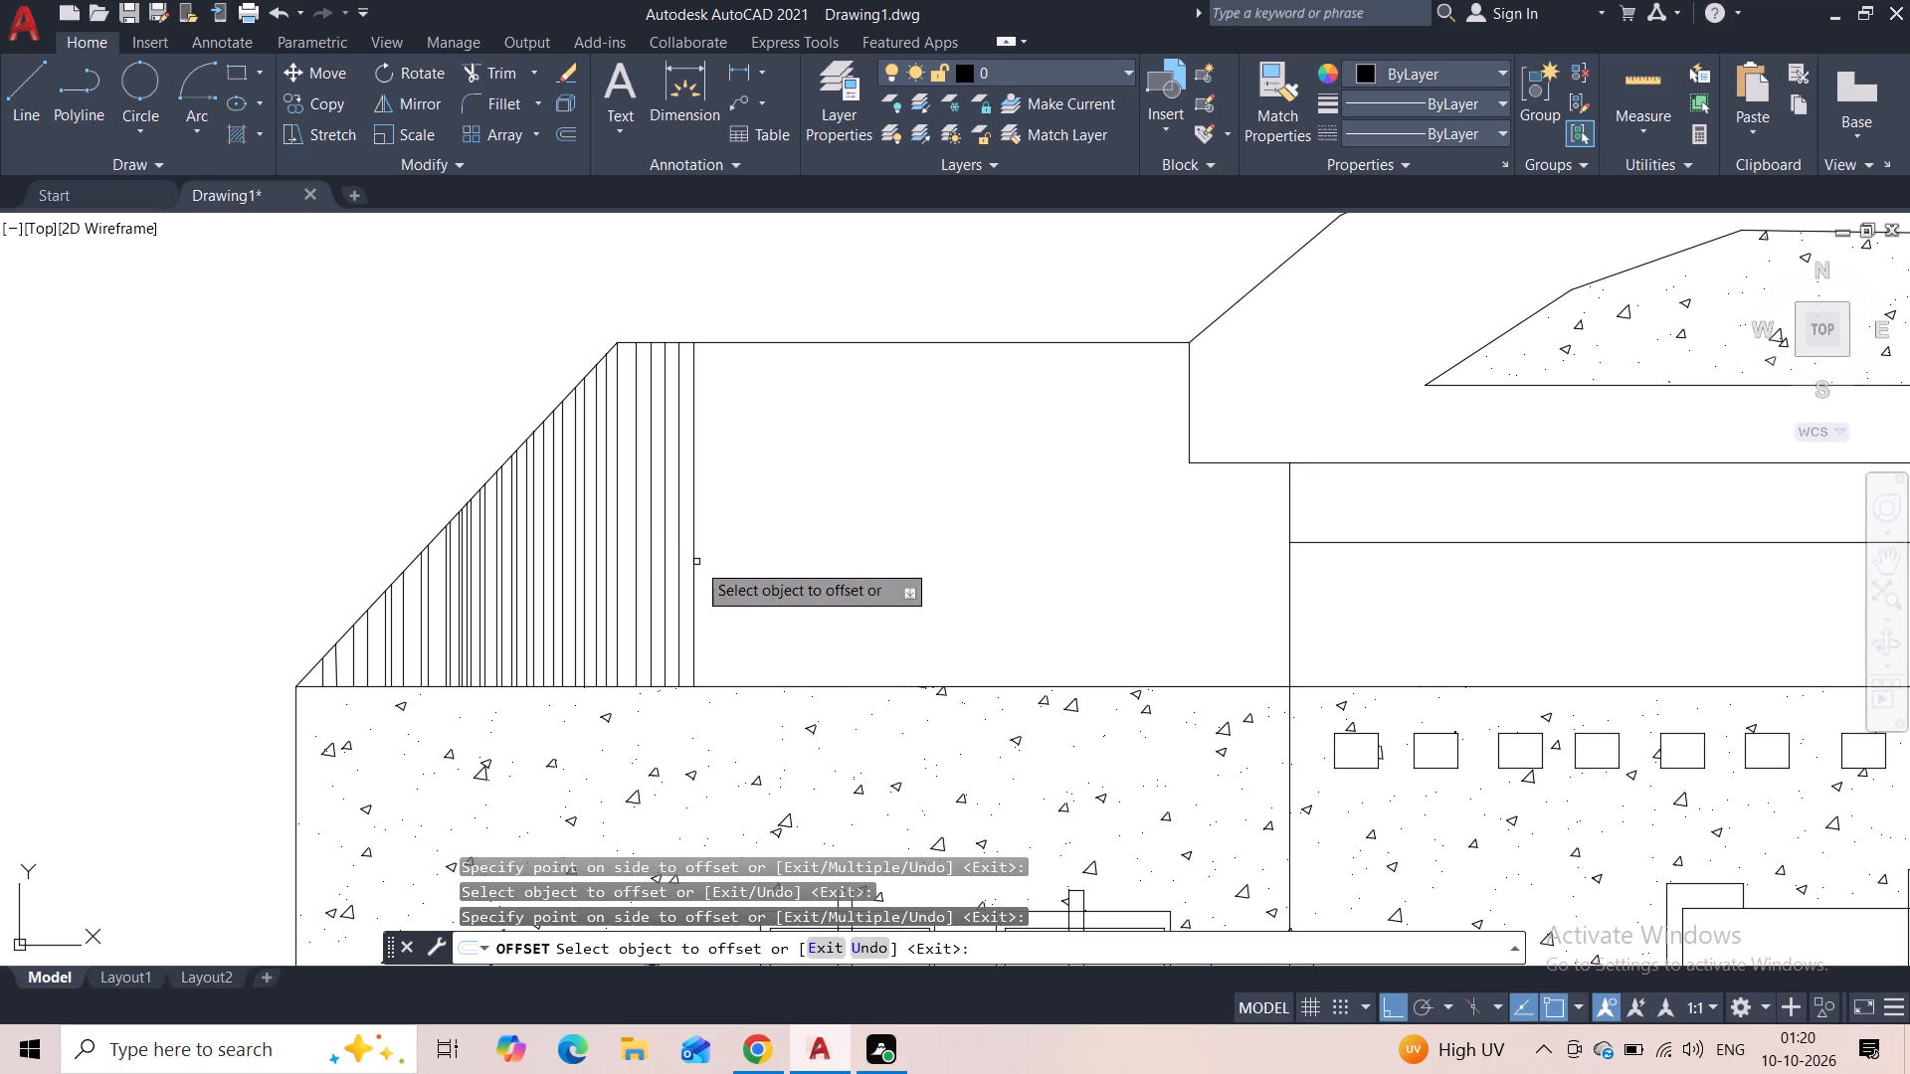
# Add five more 3" offsets of the last roof vertical, each from the newest line, continuing toward the central bay.
pyautogui.click(694, 564)
pyautogui.click(733, 564)
pyautogui.click(710, 571)
pyautogui.click(741, 567)
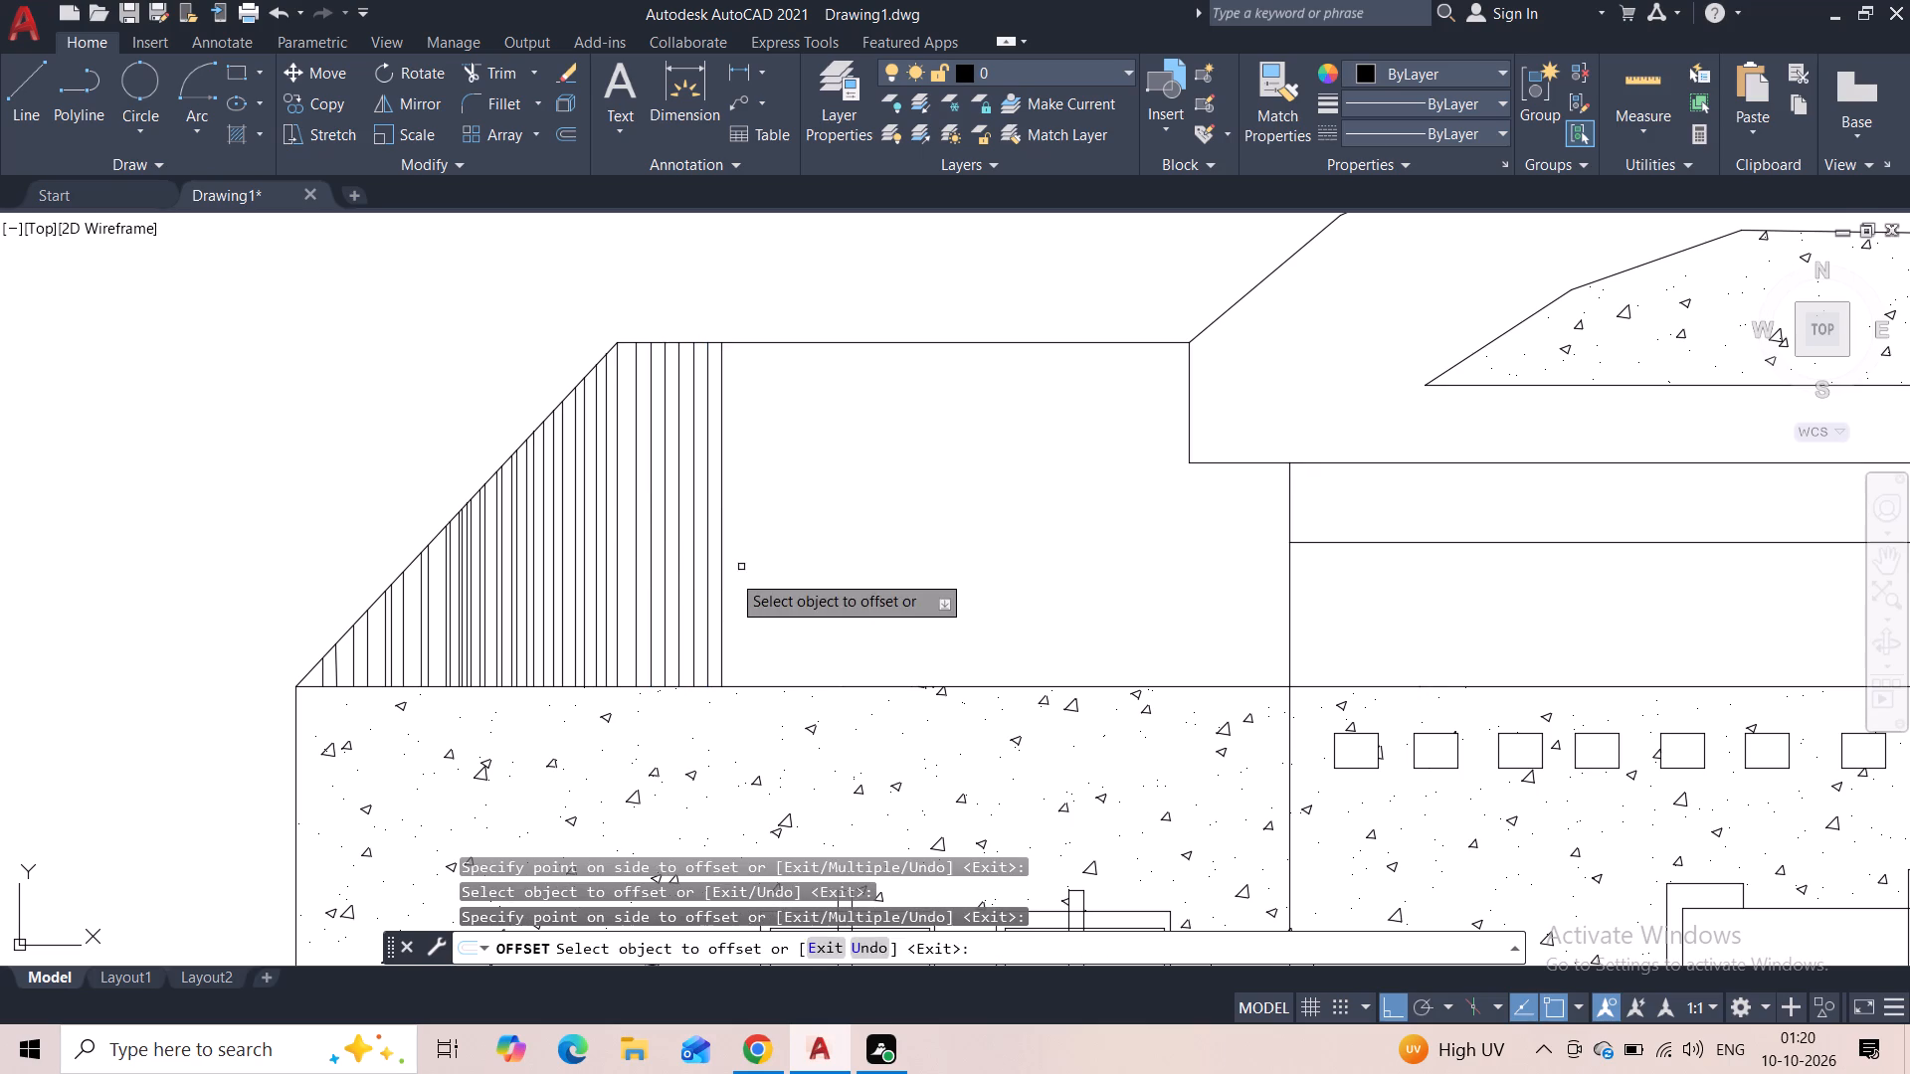
pyautogui.click(720, 578)
pyautogui.click(795, 567)
pyautogui.click(737, 587)
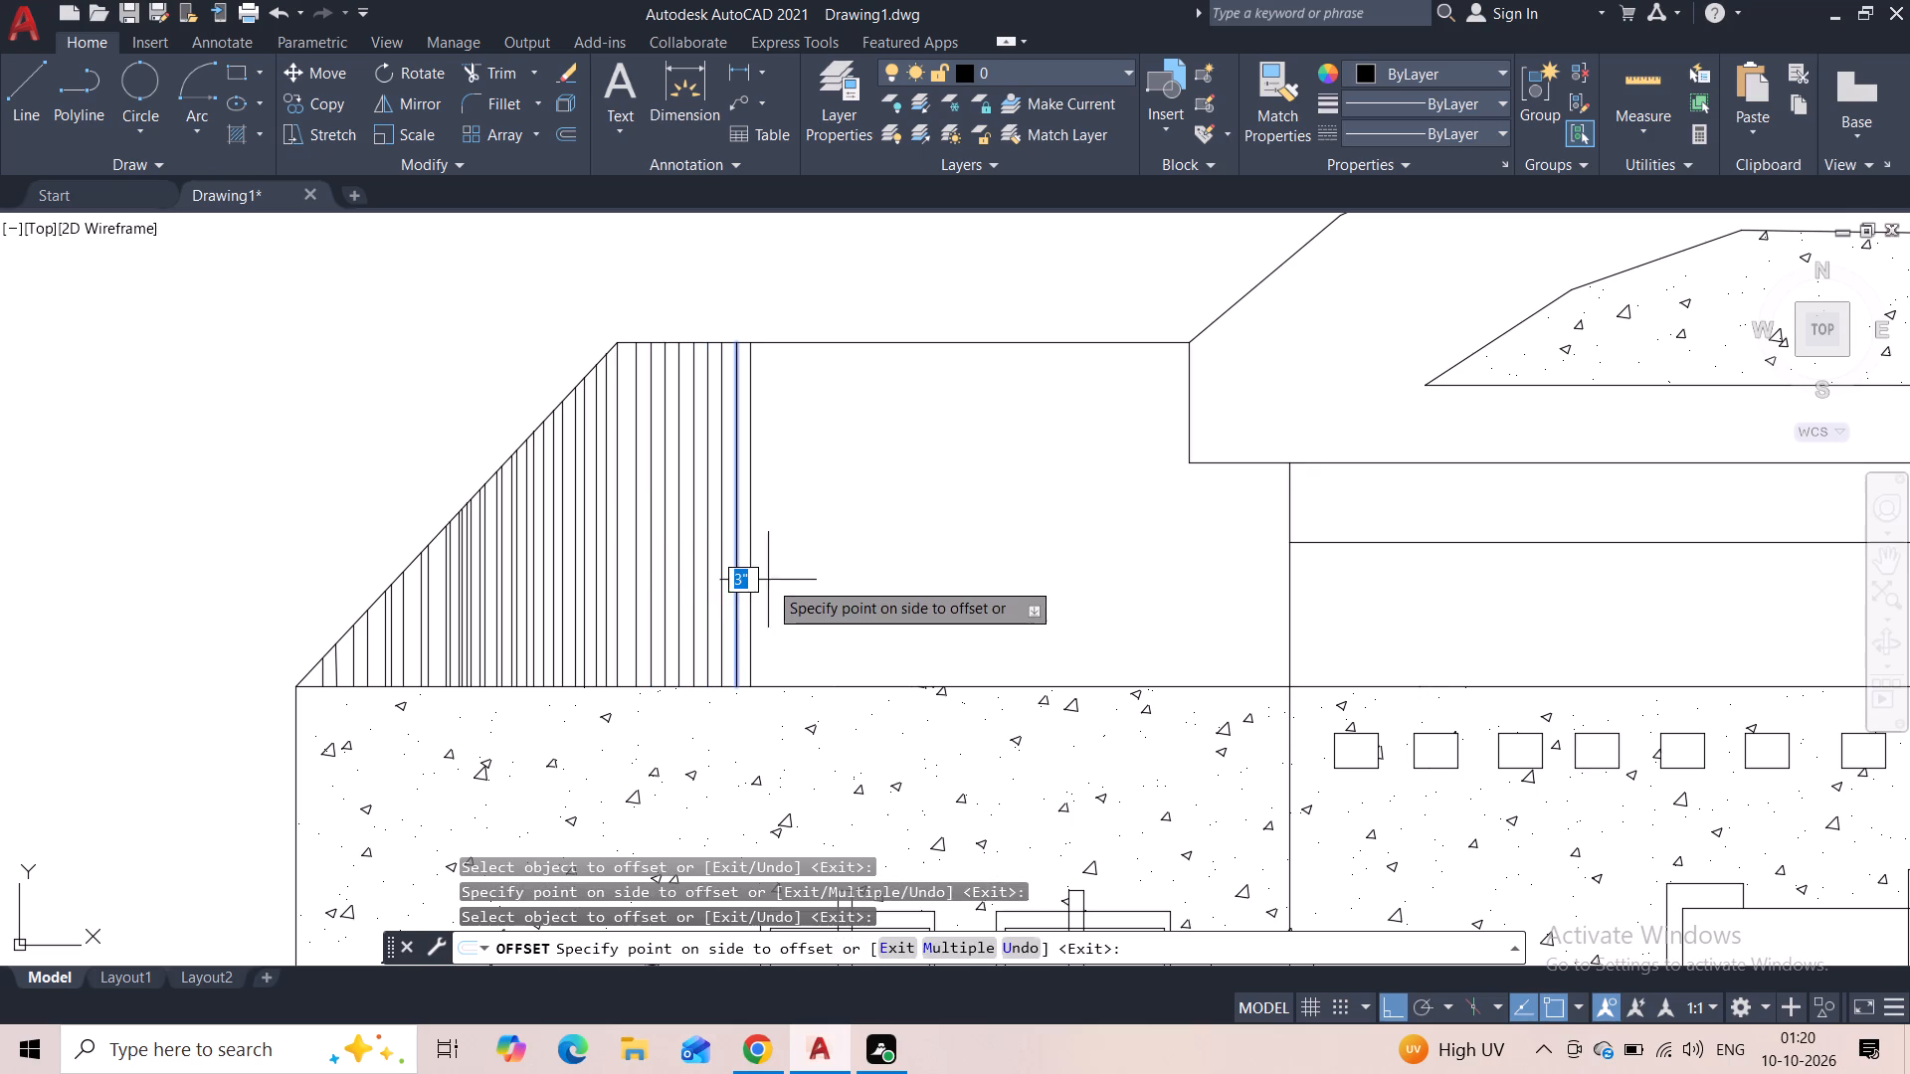
pyautogui.click(788, 578)
pyautogui.click(747, 593)
pyautogui.click(801, 567)
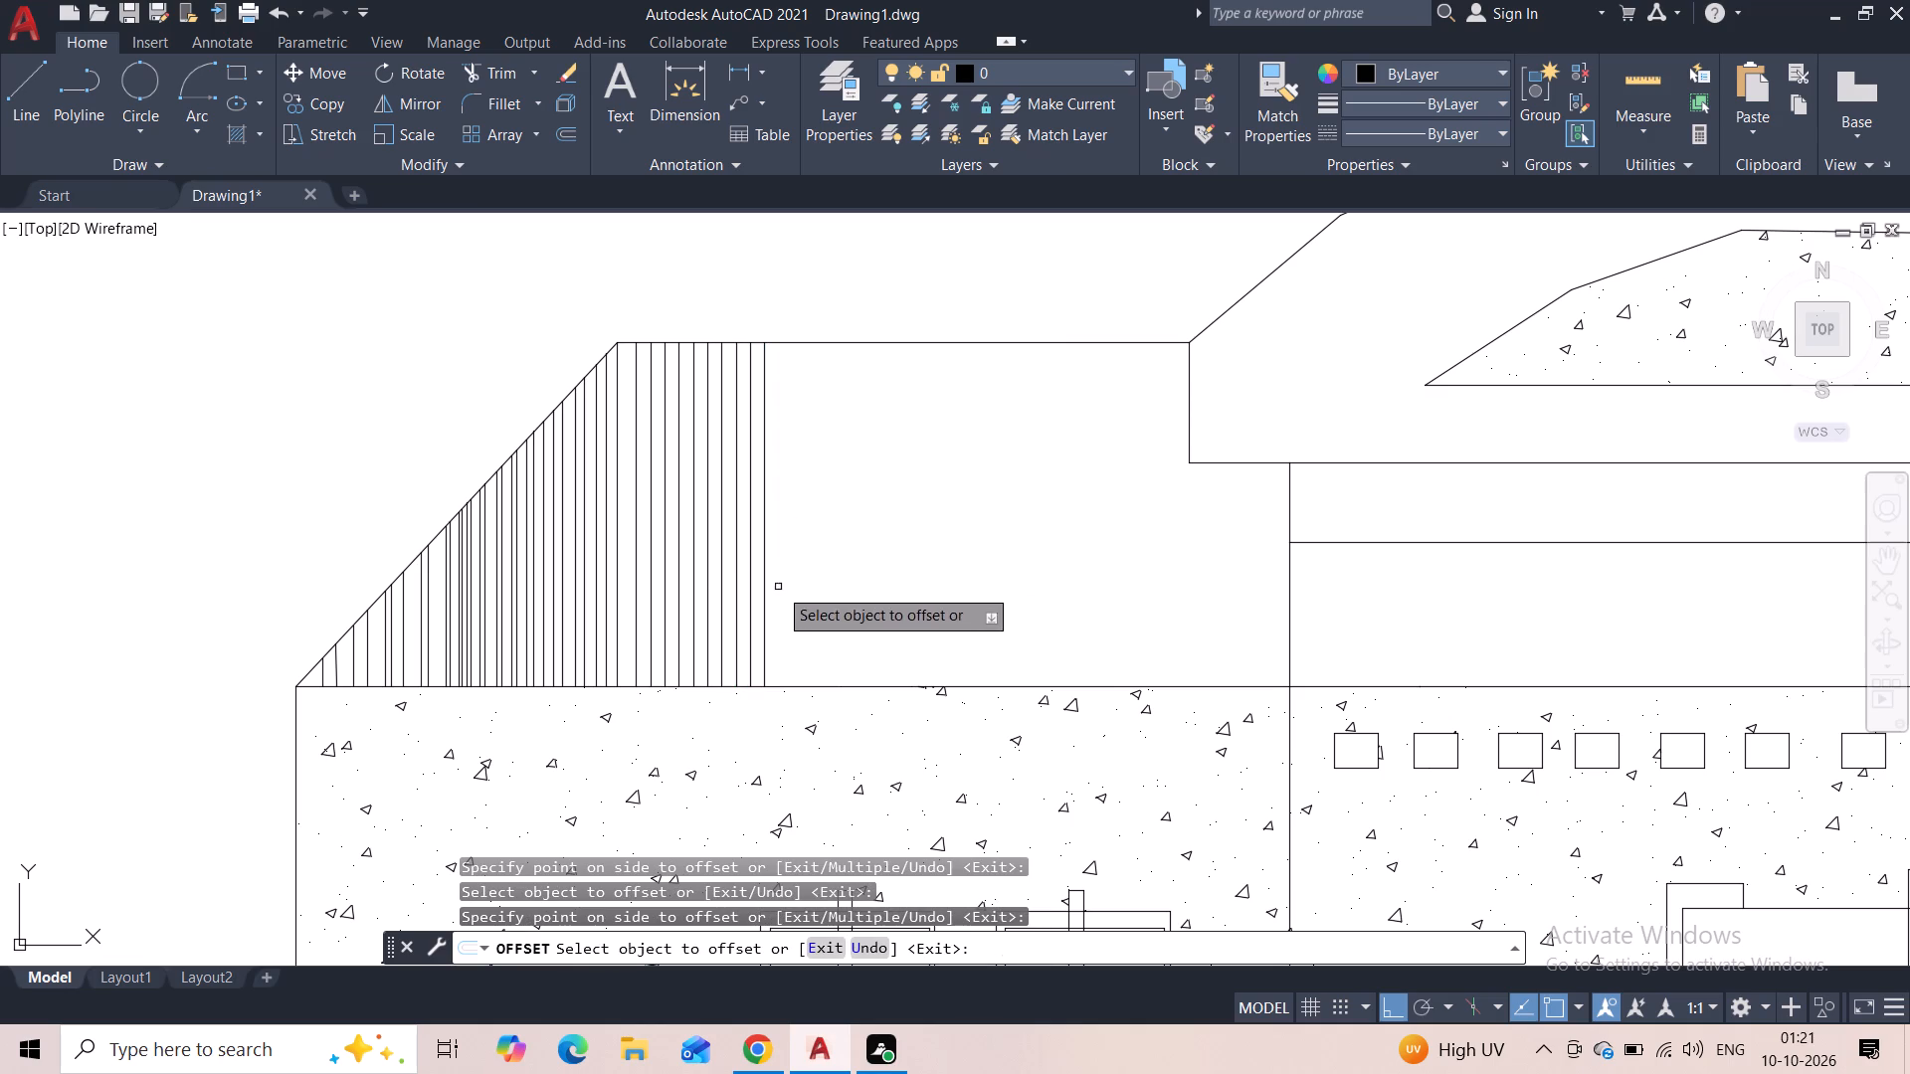
# Continue the roof strips toward the central bay with seven more successive 3" offsets of the newest vertical line.
pyautogui.click(764, 602)
pyautogui.click(848, 569)
pyautogui.click(781, 605)
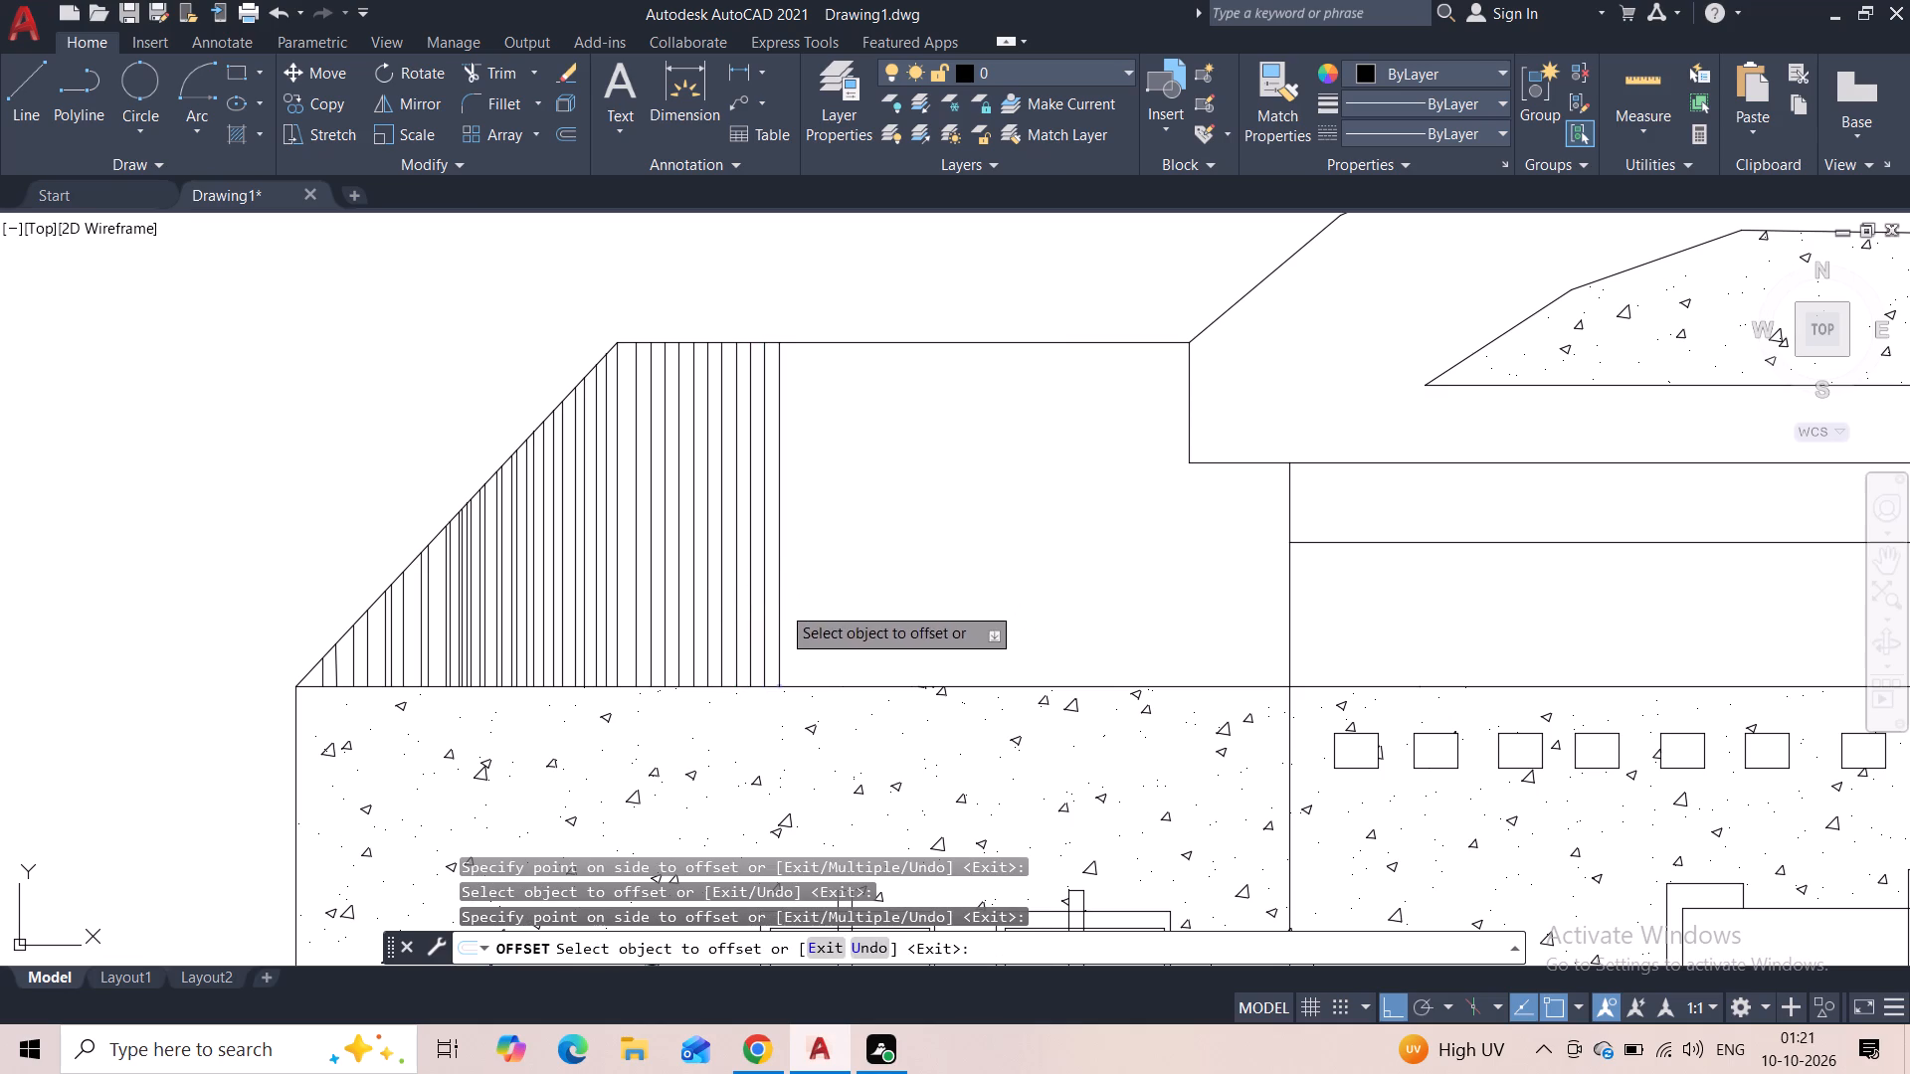
pyautogui.click(827, 596)
pyautogui.click(792, 616)
pyautogui.click(850, 584)
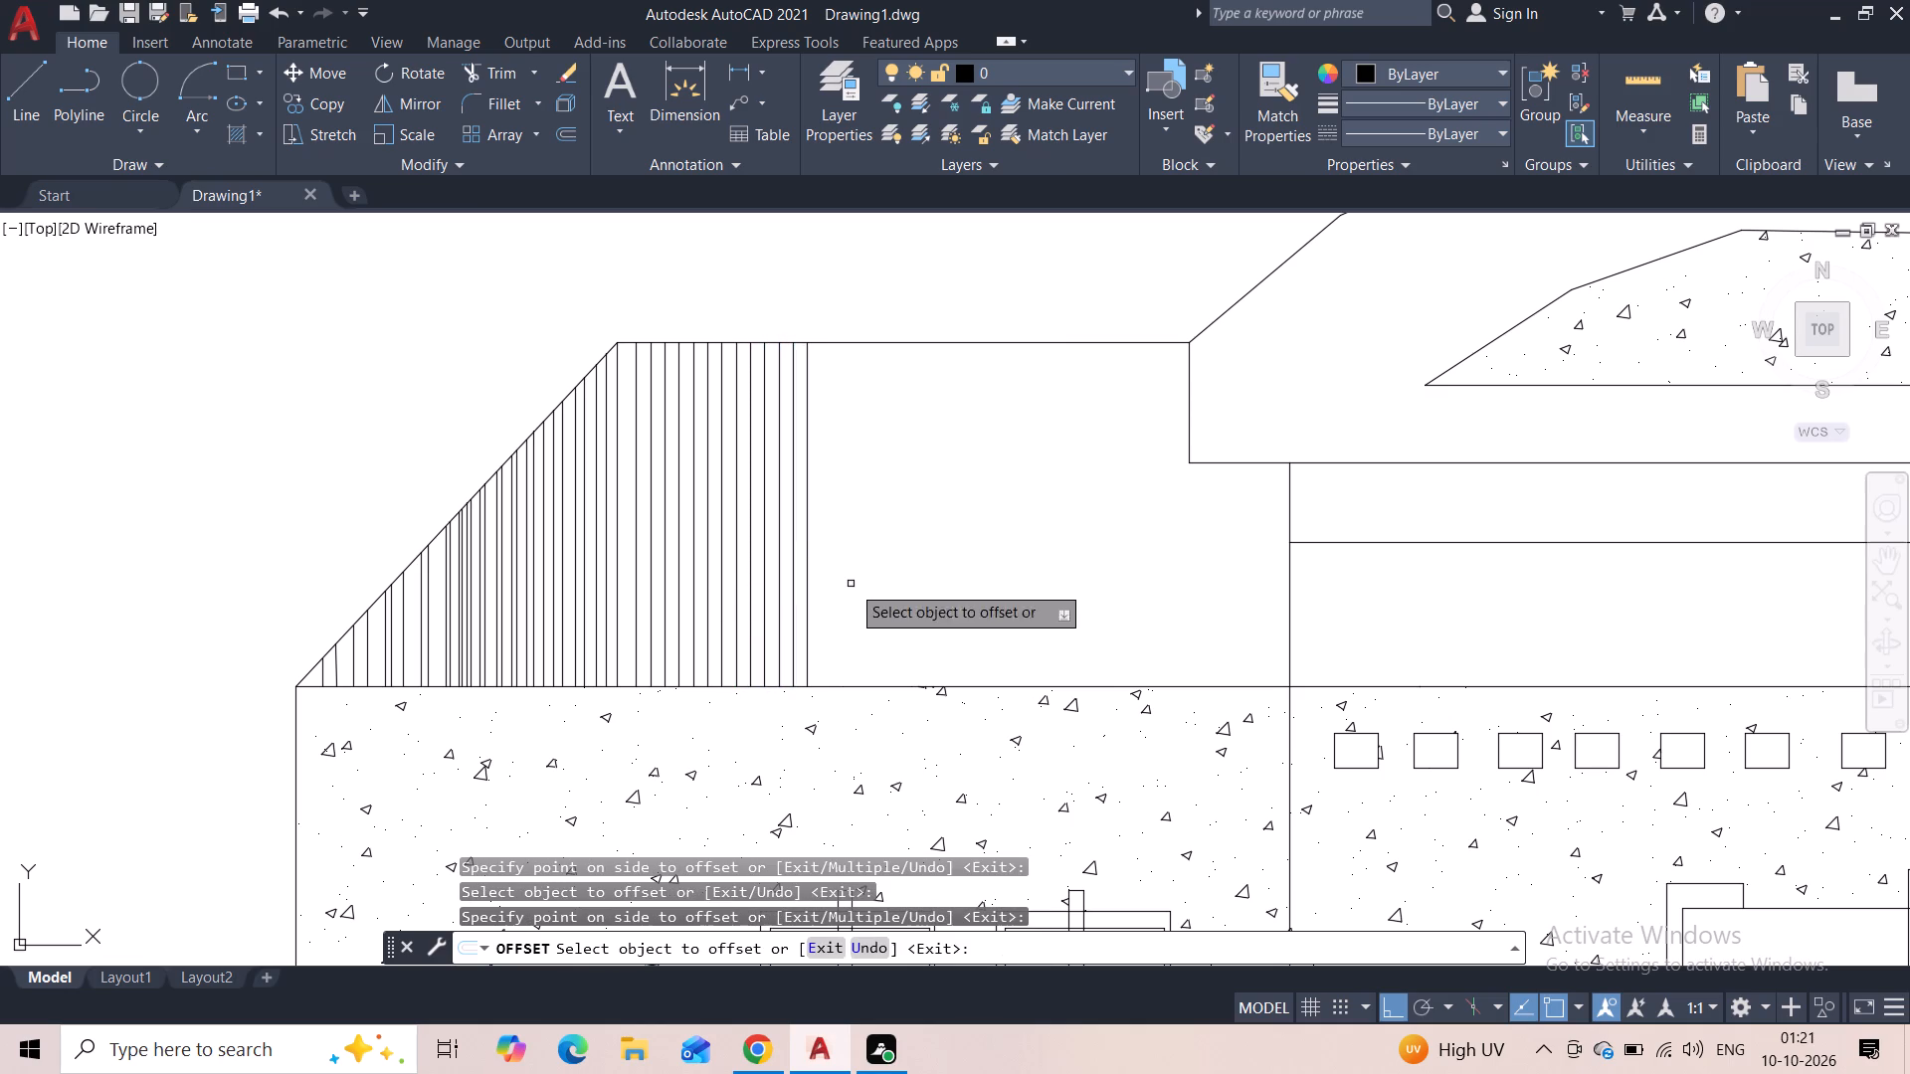
pyautogui.click(809, 610)
pyautogui.click(859, 587)
pyautogui.click(821, 609)
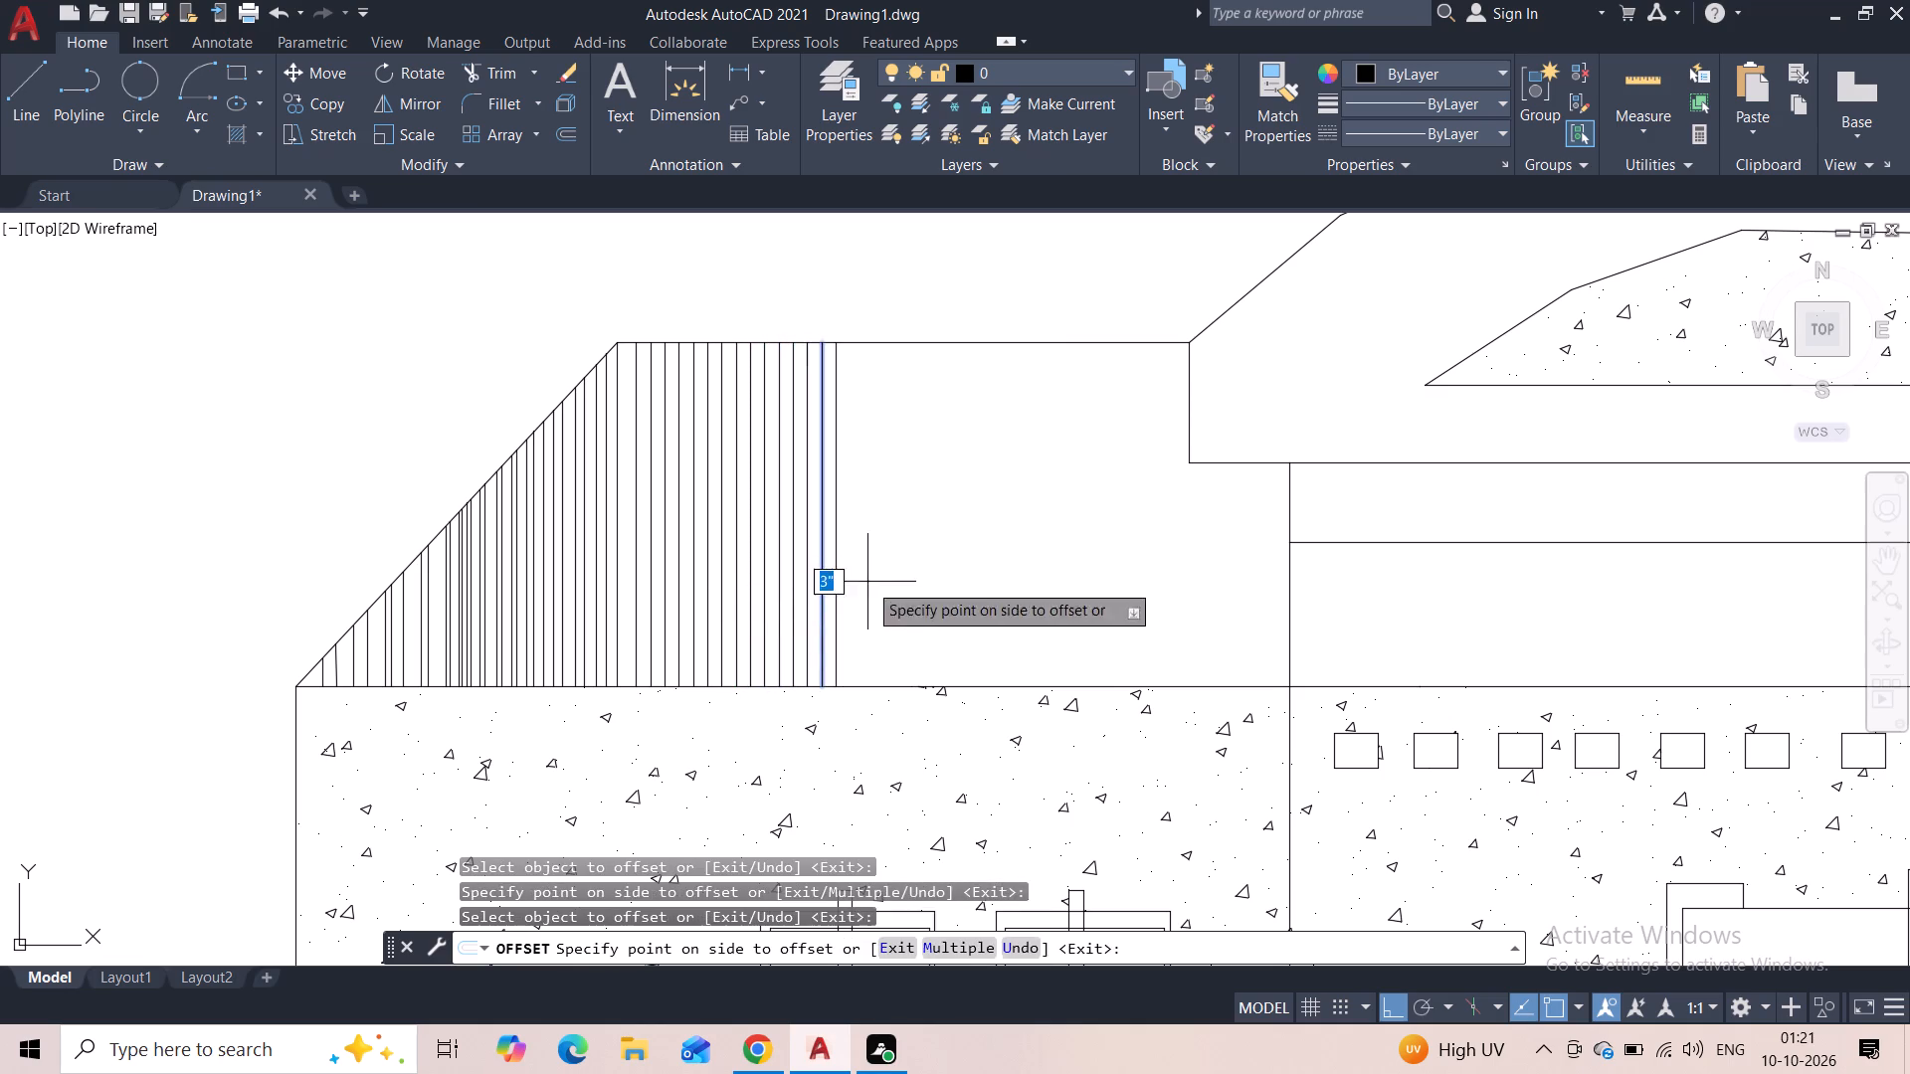
pyautogui.click(882, 573)
pyautogui.click(836, 602)
pyautogui.click(943, 567)
pyautogui.click(844, 607)
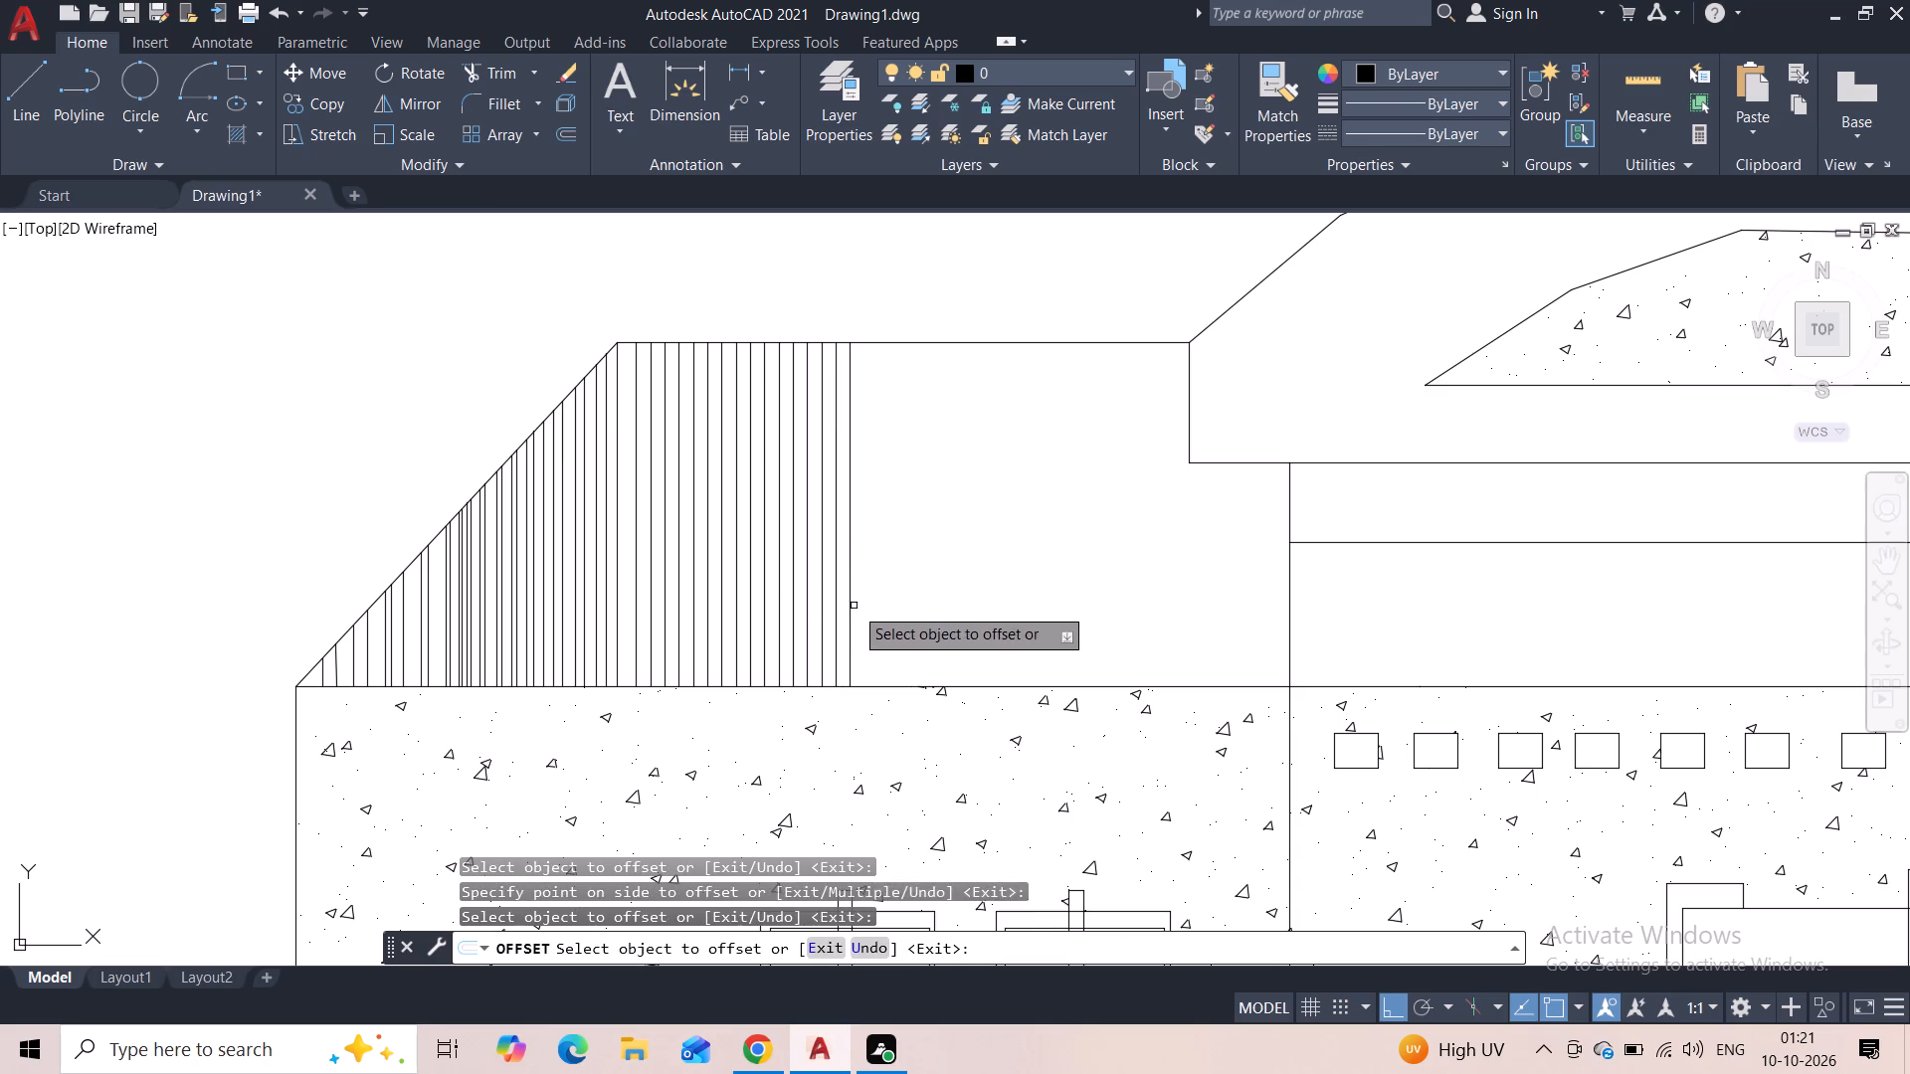
pyautogui.click(854, 606)
pyautogui.click(911, 566)
# Offset the last roof vertical 3" toward the central bay five more times, each from the newest line.
pyautogui.scroll(-2, 890, 574)
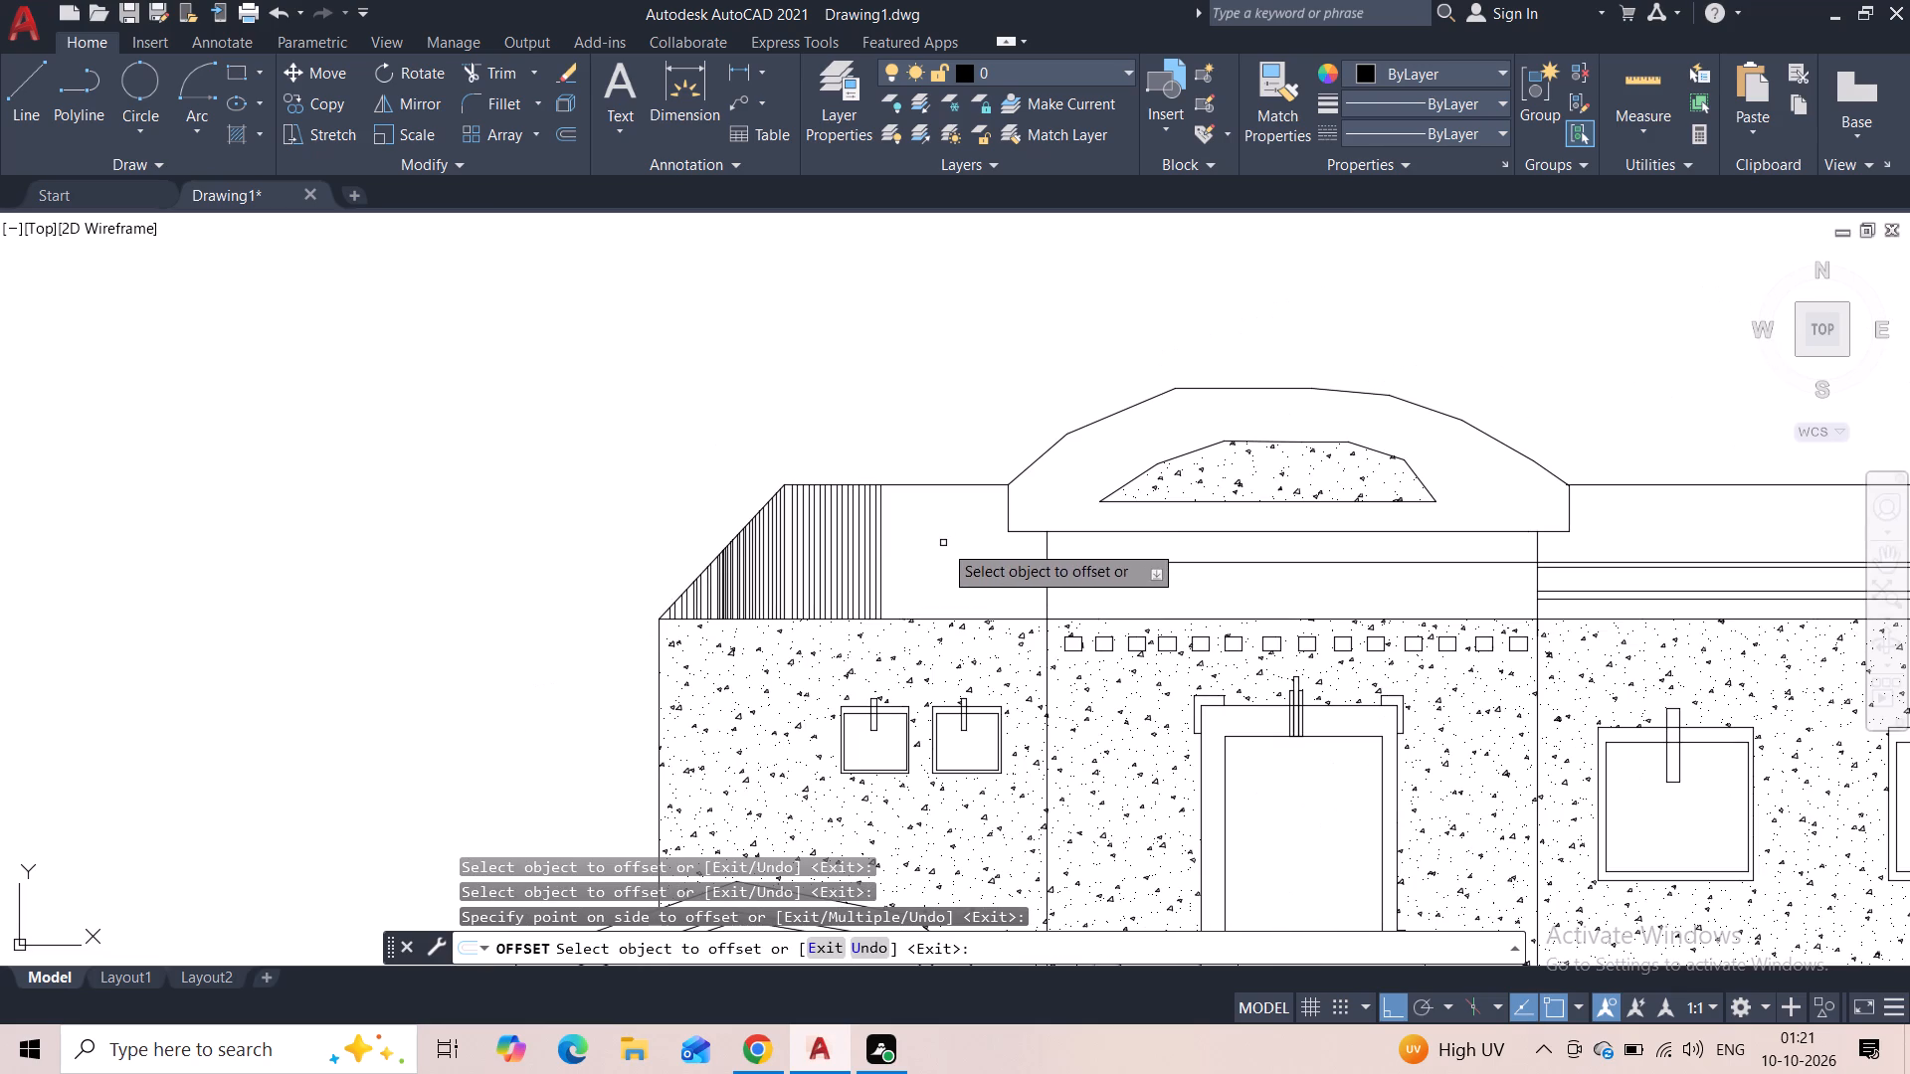
pyautogui.scroll(3, 908, 551)
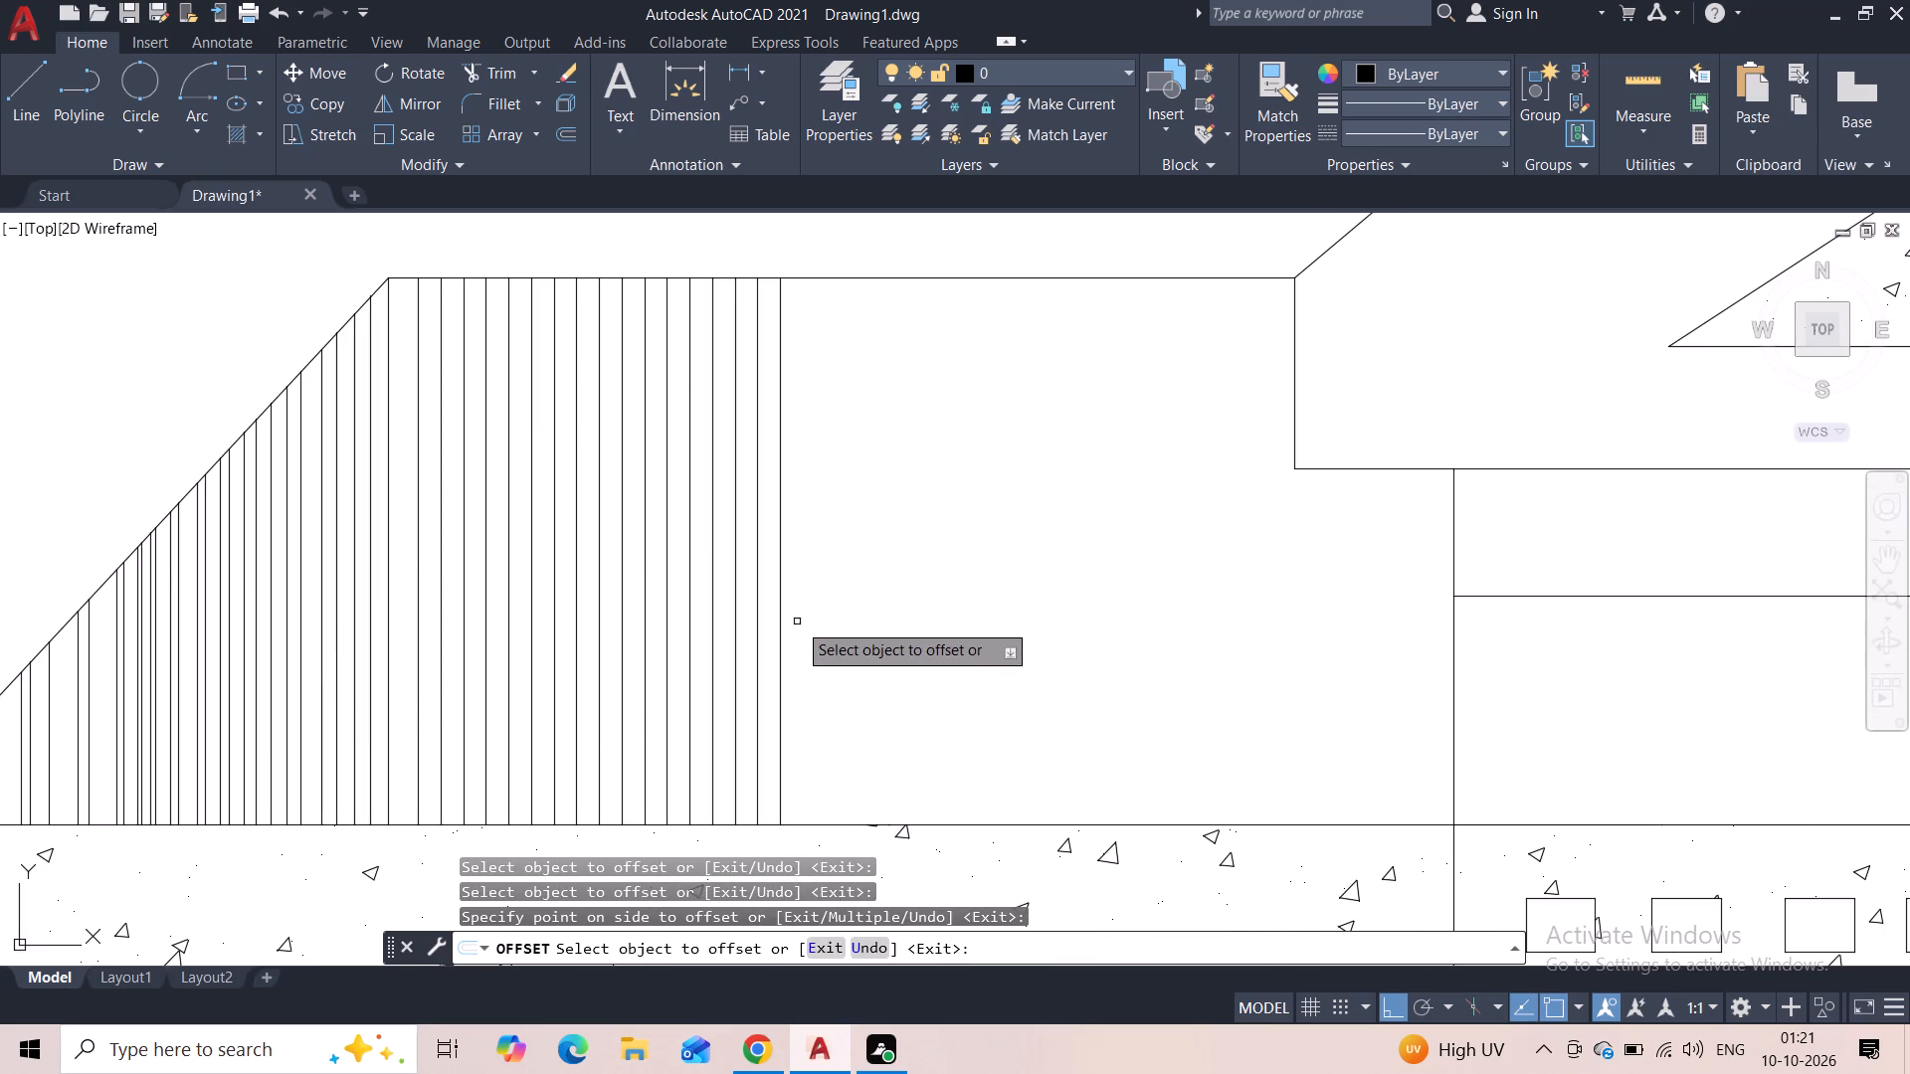
pyautogui.click(778, 640)
pyautogui.moveTo(925, 640); pyautogui.dragTo(914, 645)
pyautogui.click(804, 676)
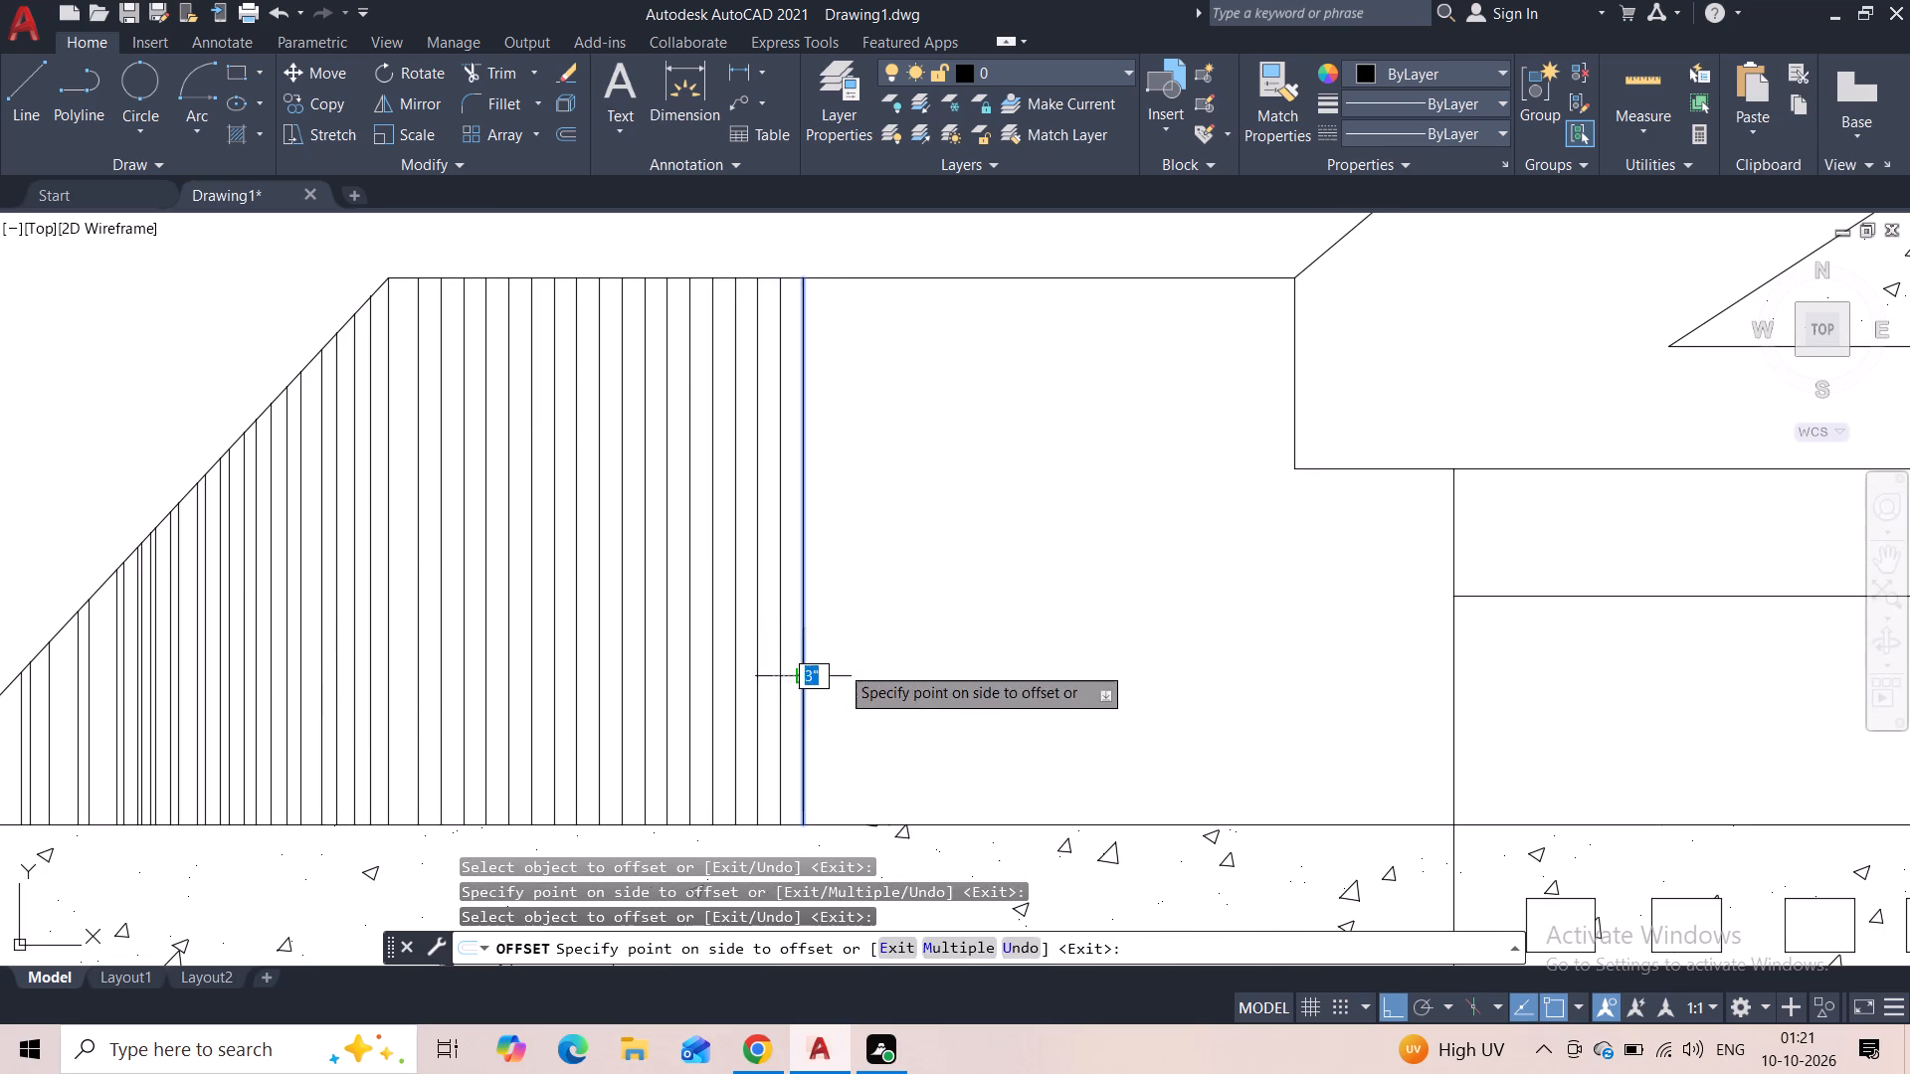
pyautogui.click(852, 661)
pyautogui.click(823, 680)
pyautogui.click(876, 680)
pyautogui.click(848, 689)
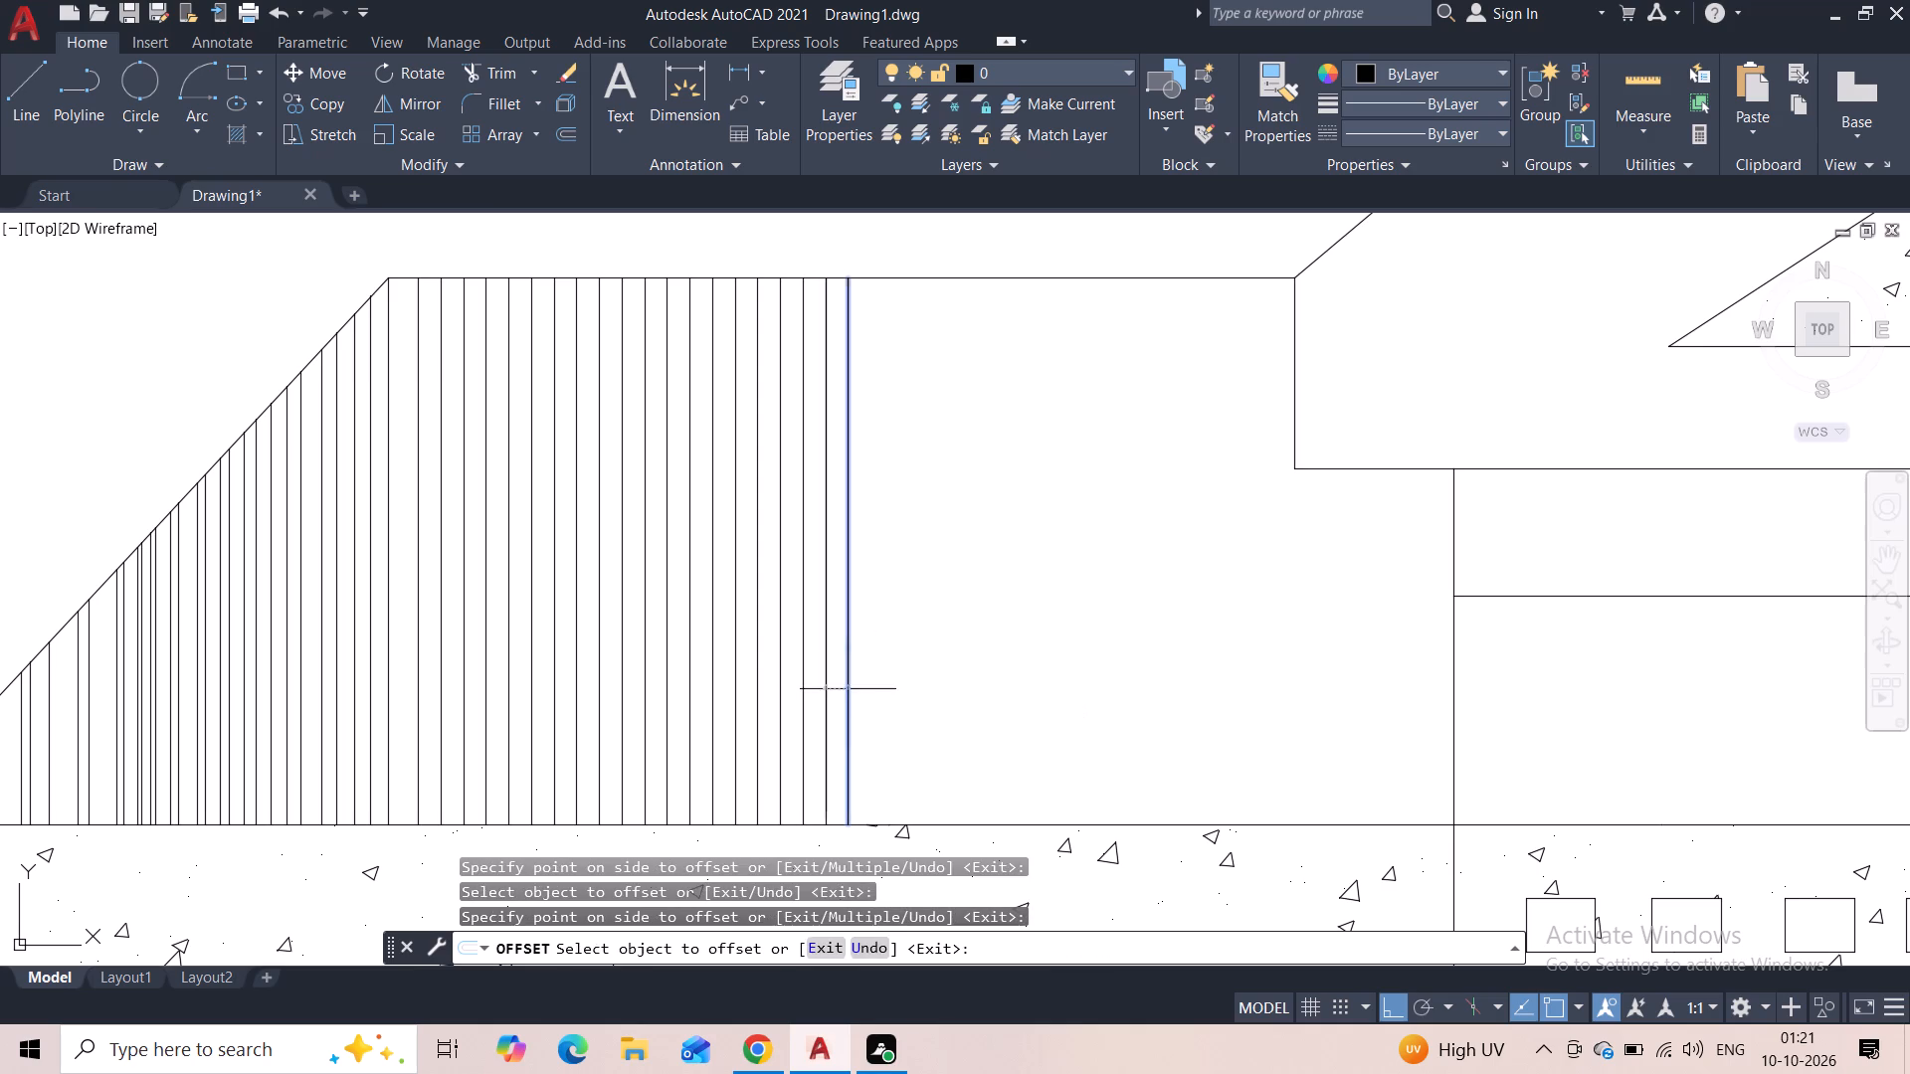
pyautogui.click(934, 659)
pyautogui.click(873, 679)
pyautogui.click(921, 665)
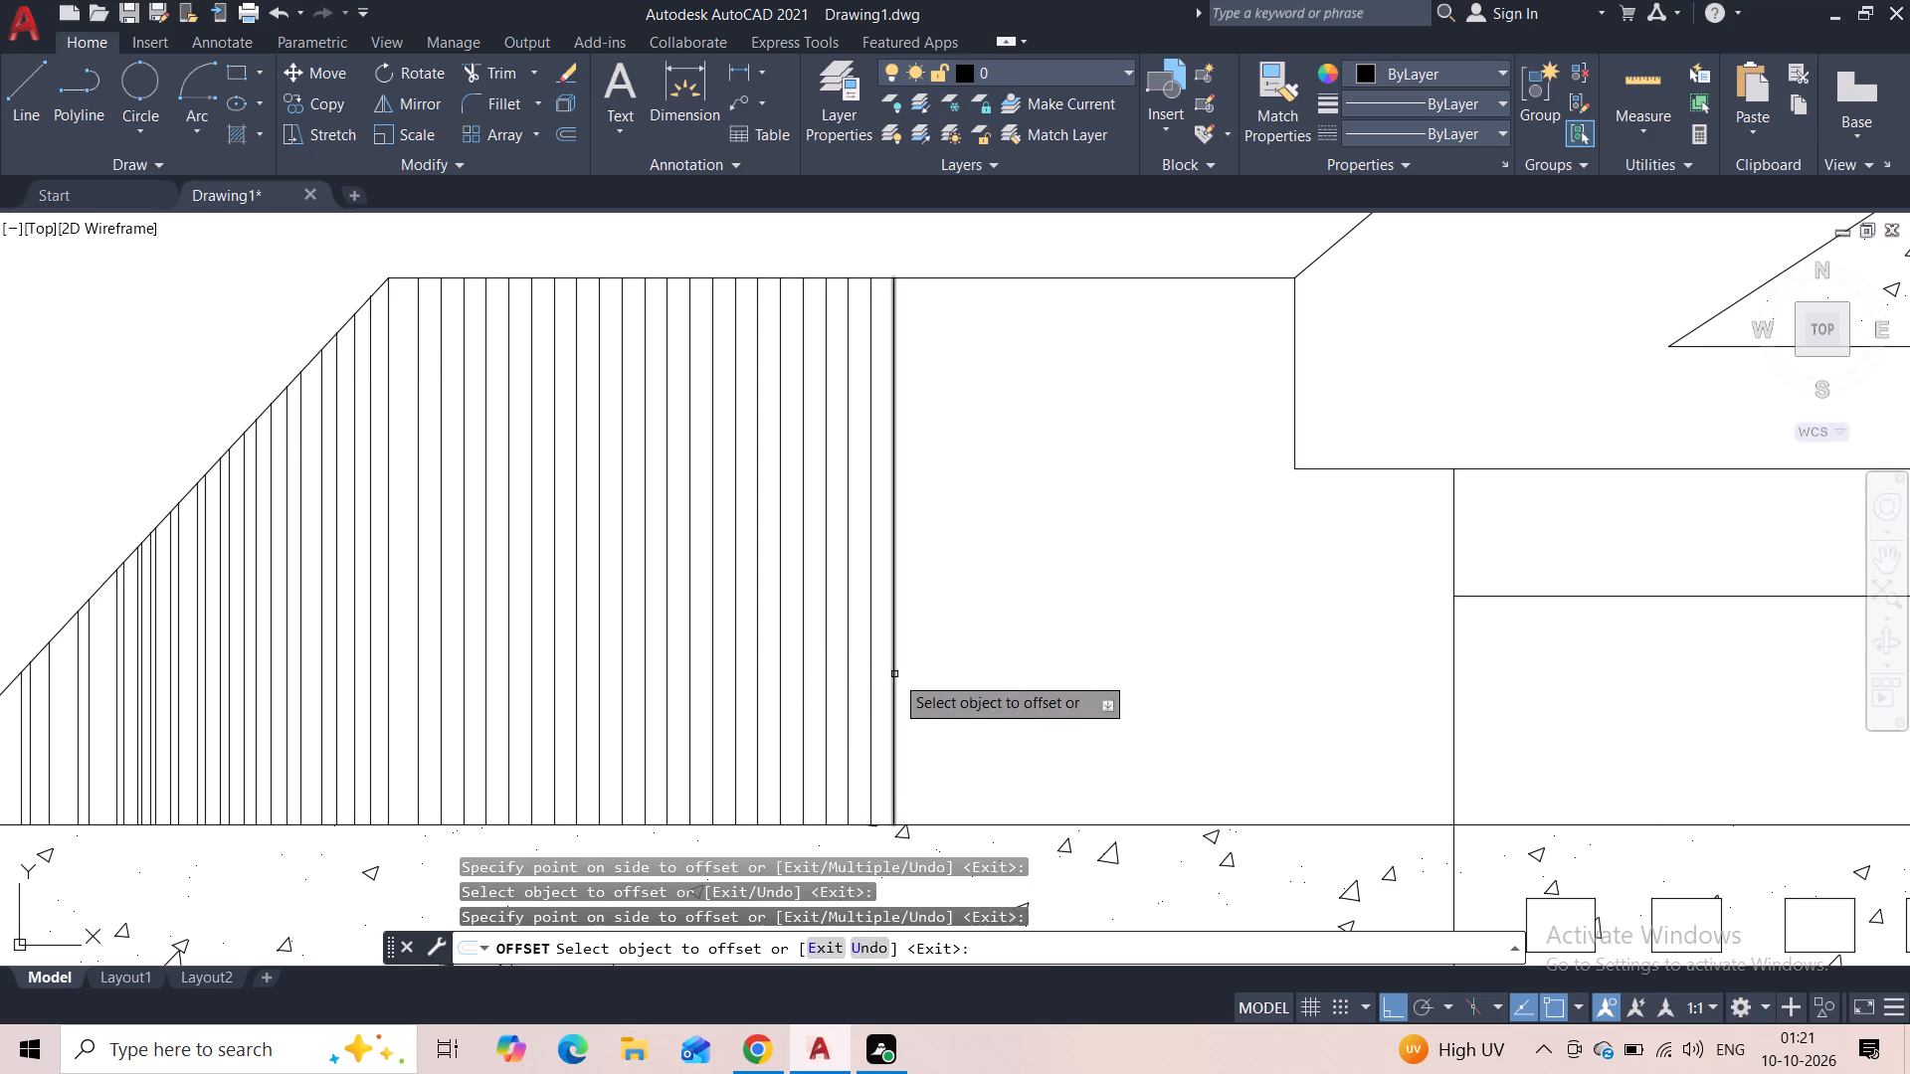
# Extend the roof strips with six more successive 3" offsets of the newest vertical toward the central bay's roof edge.
pyautogui.click(894, 674)
pyautogui.click(933, 663)
pyautogui.click(914, 673)
pyautogui.click(962, 645)
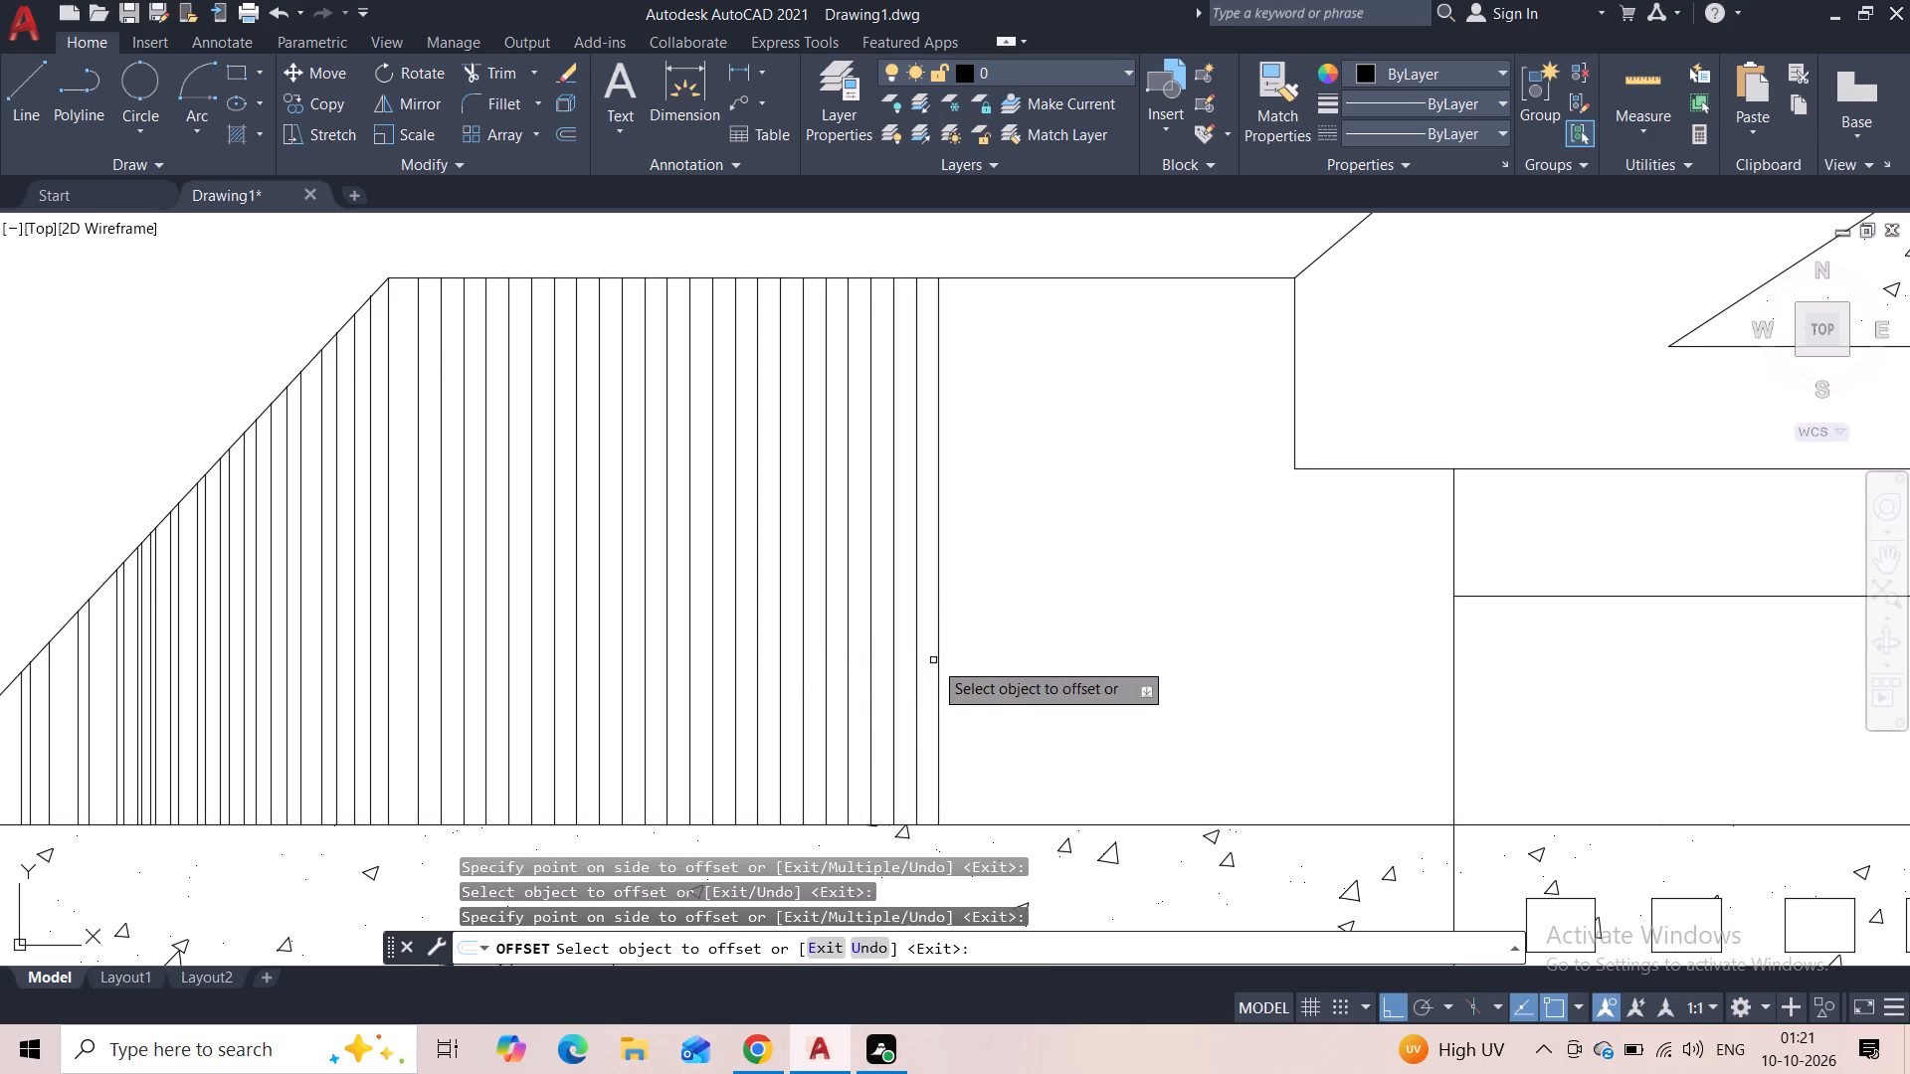
pyautogui.click(941, 667)
pyautogui.click(976, 660)
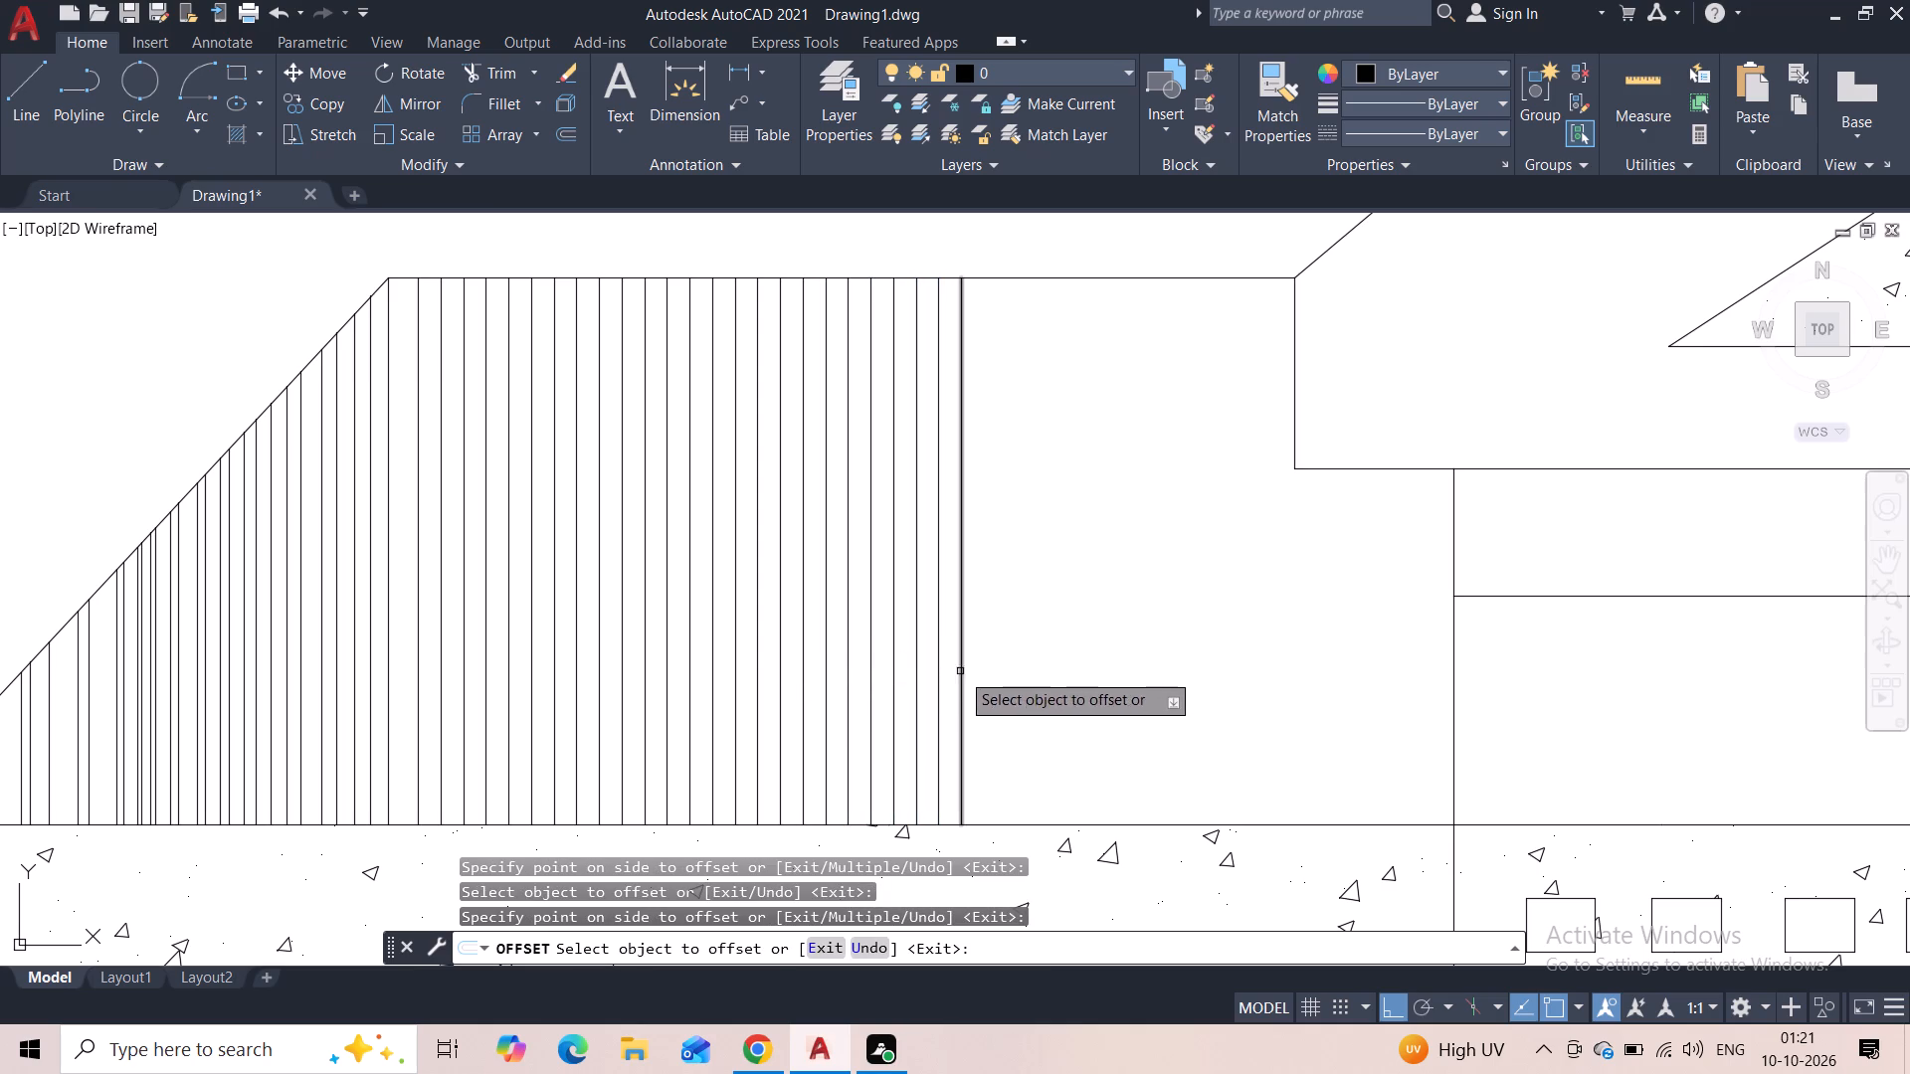
pyautogui.click(961, 673)
pyautogui.click(994, 672)
pyautogui.click(989, 684)
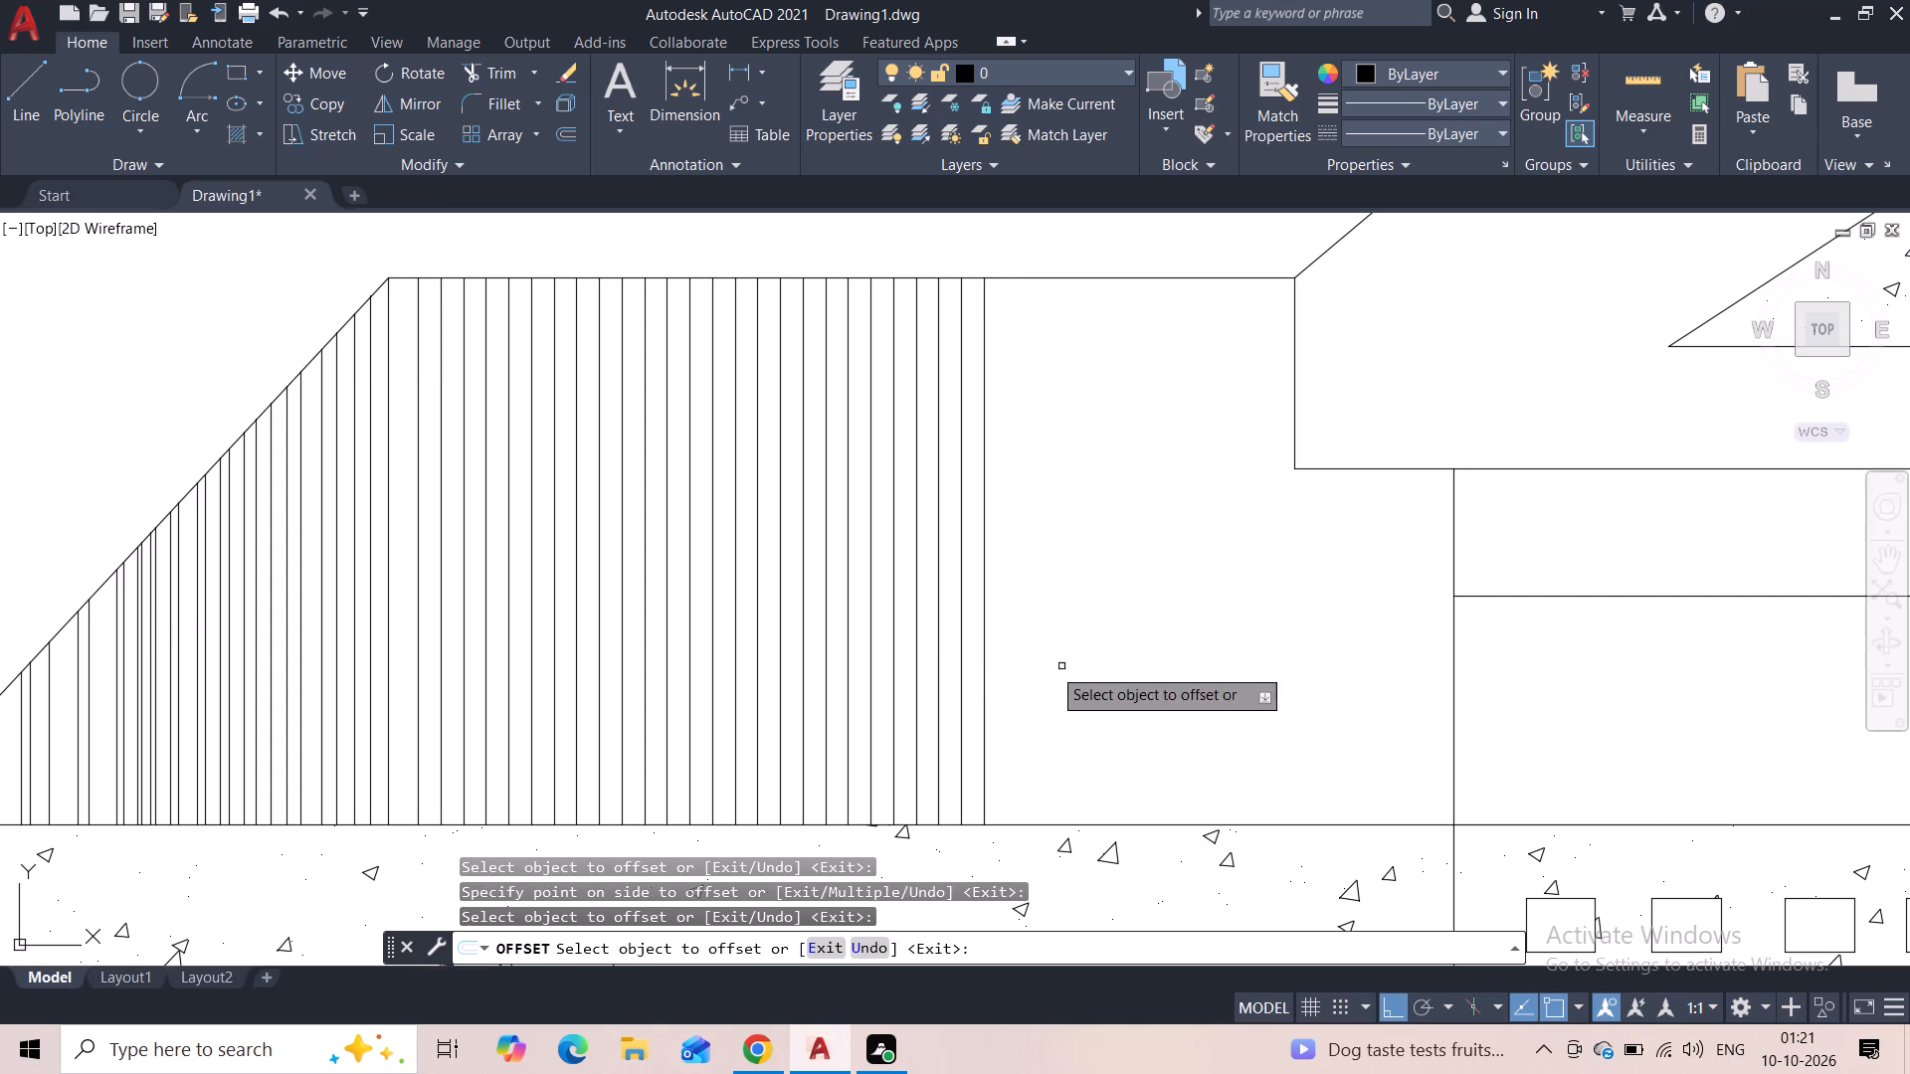
pyautogui.click(982, 677)
pyautogui.click(1028, 657)
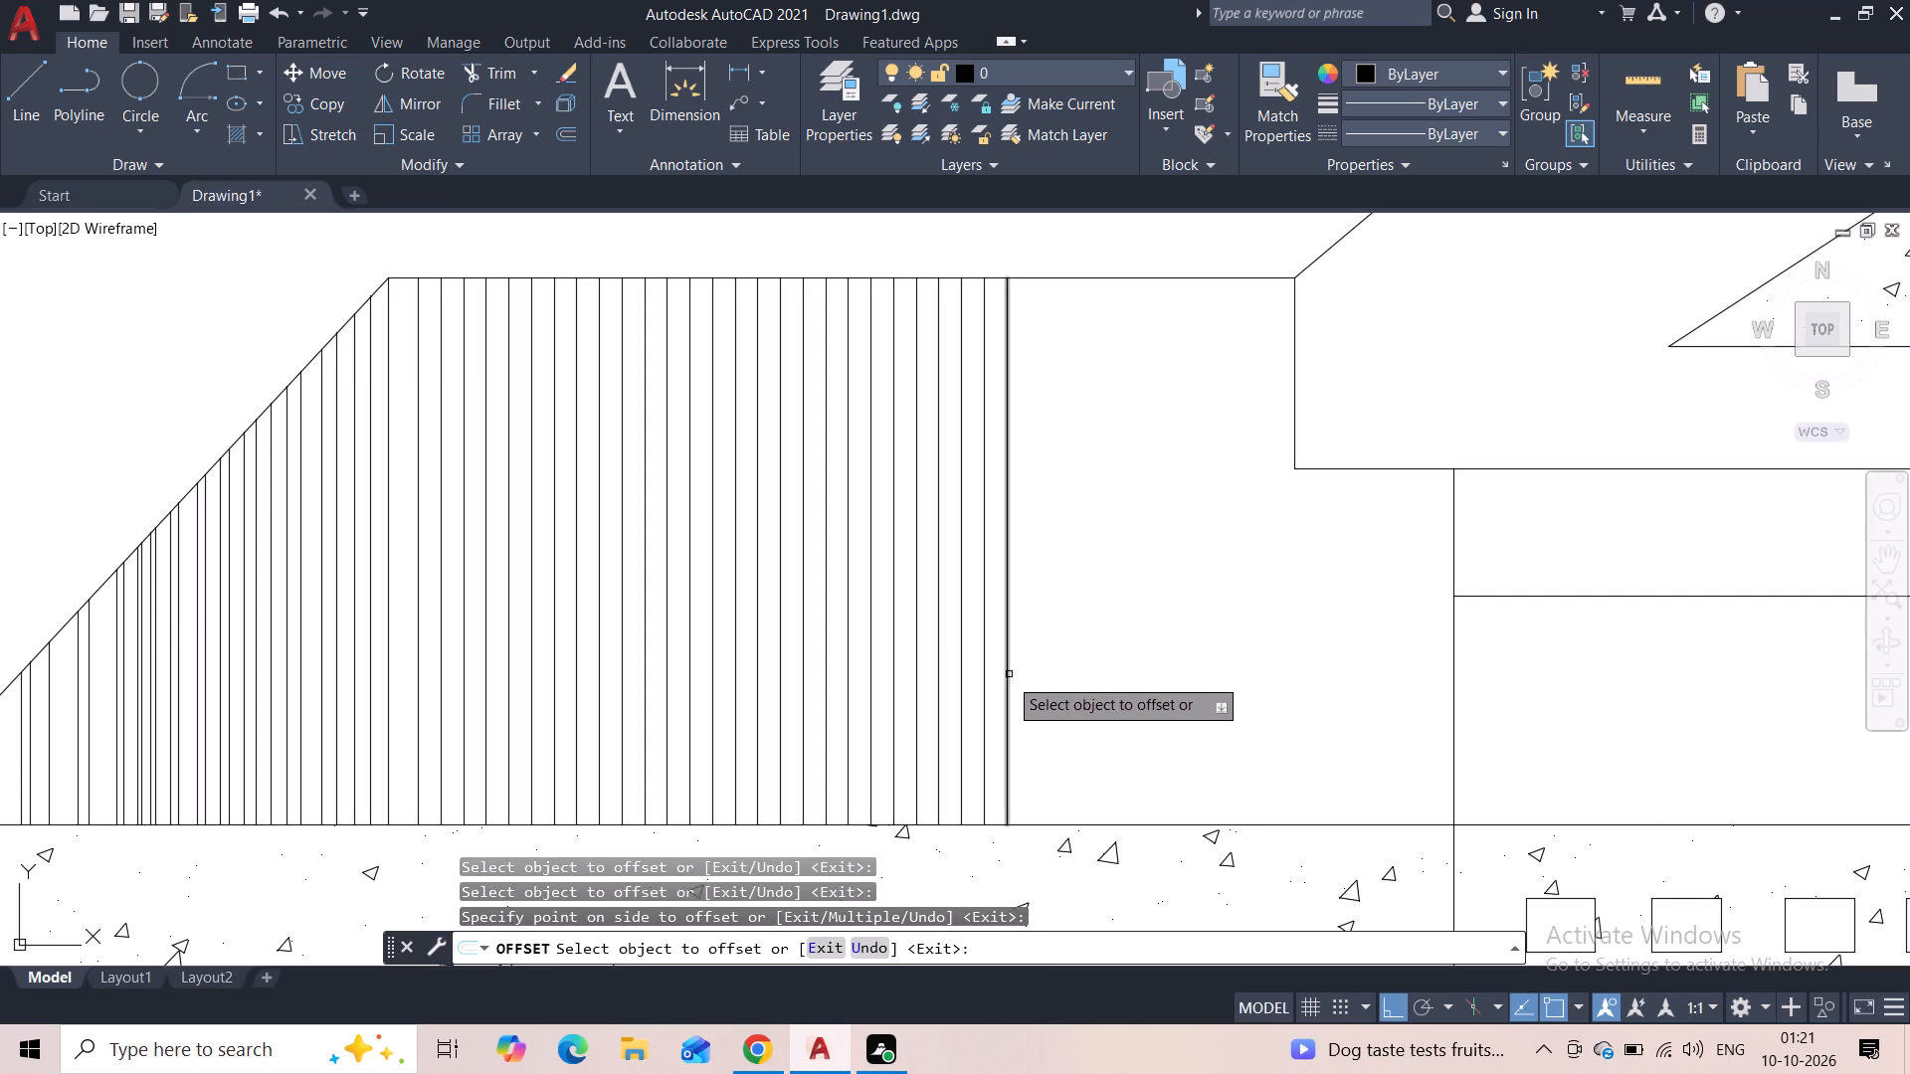
pyautogui.click(1006, 677)
pyautogui.click(1085, 649)
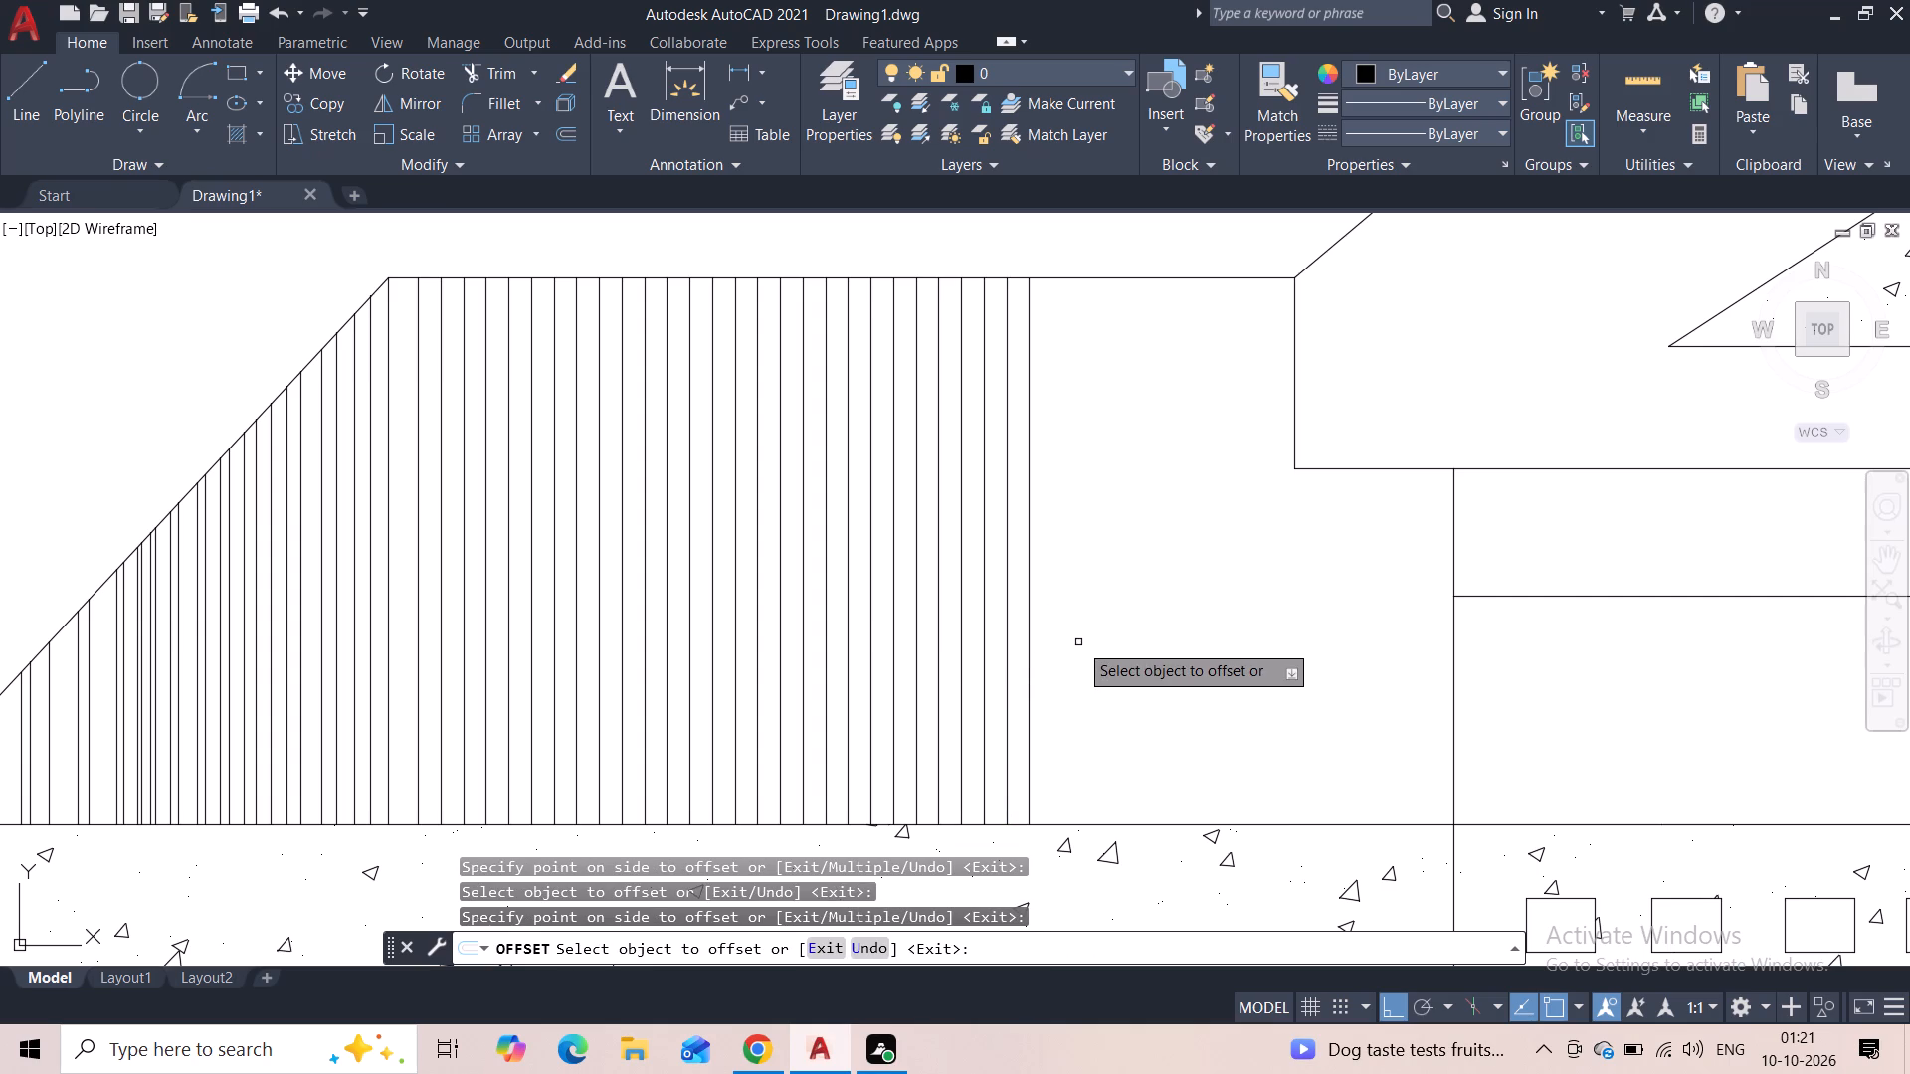
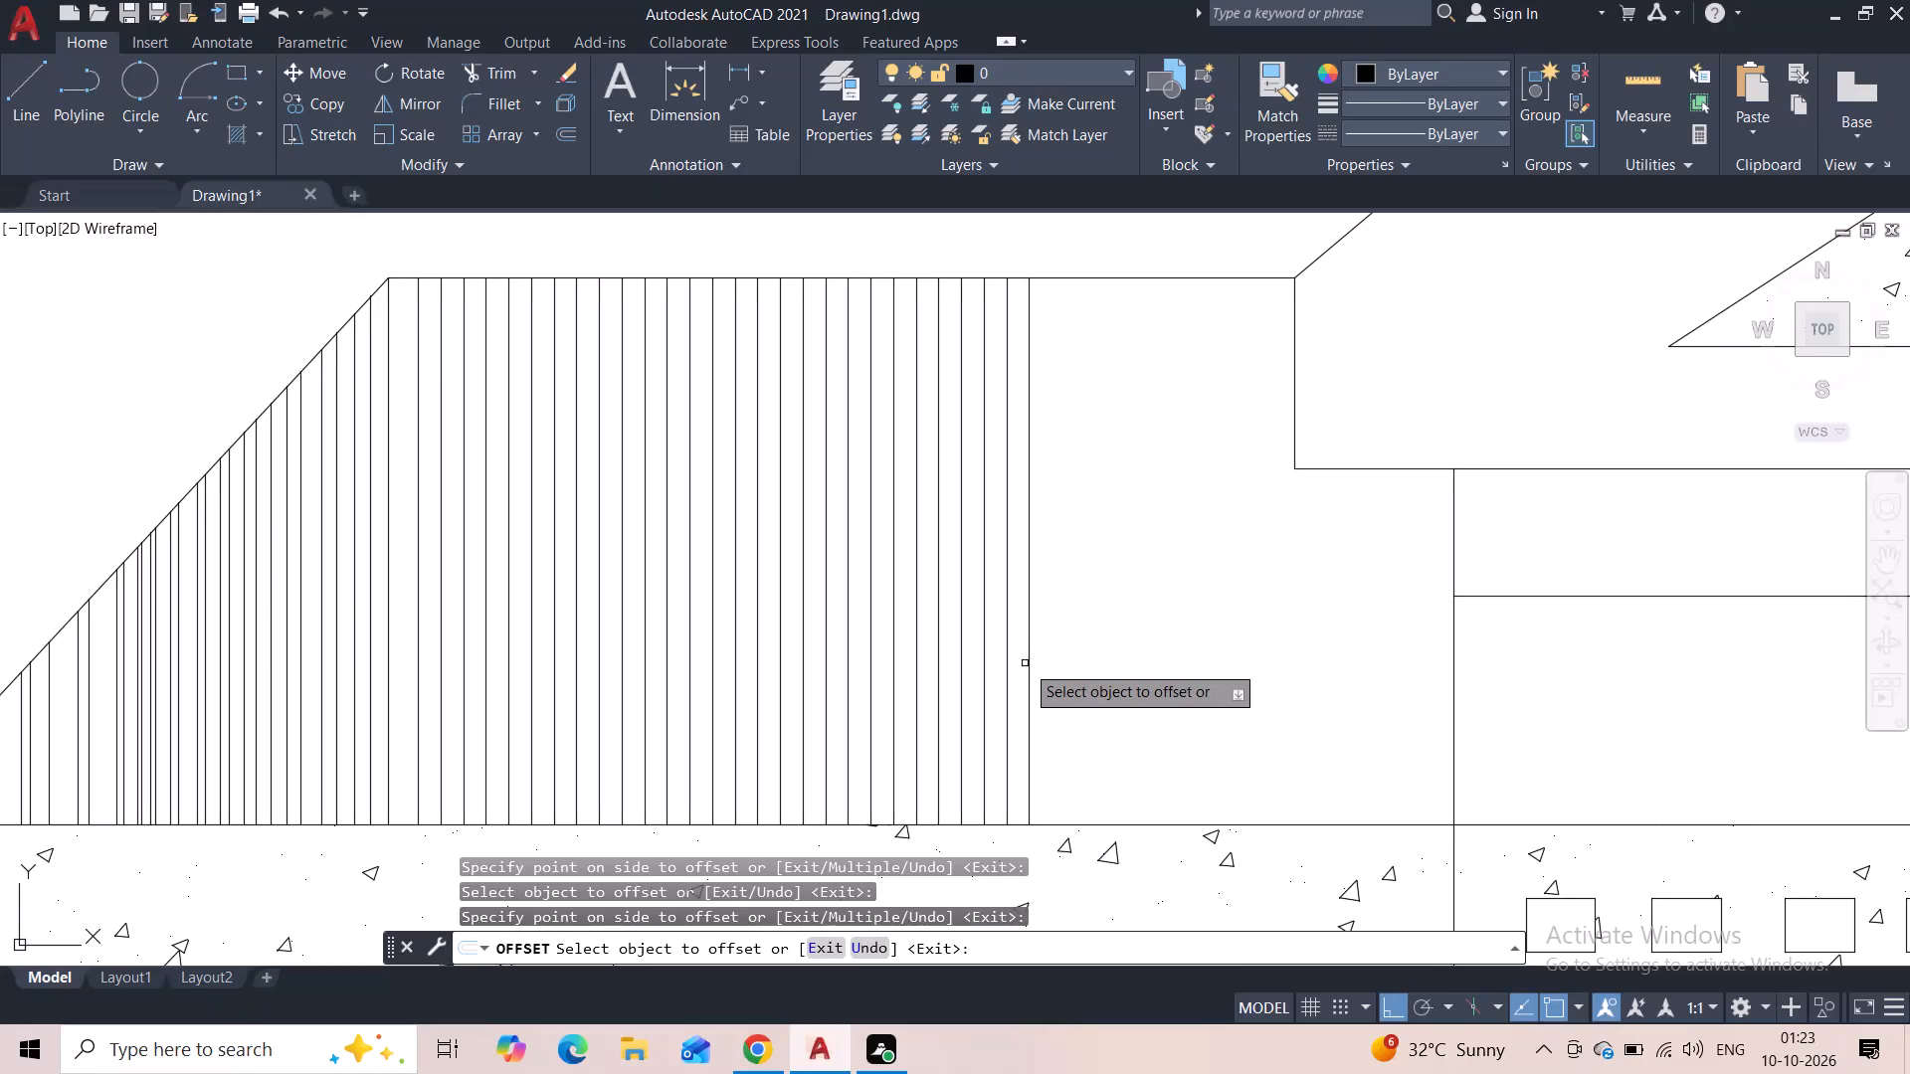
# Offset the last roof vertical 3" toward the central bay five more times, each from the newest line.
pyautogui.click(1030, 669)
pyautogui.click(1171, 642)
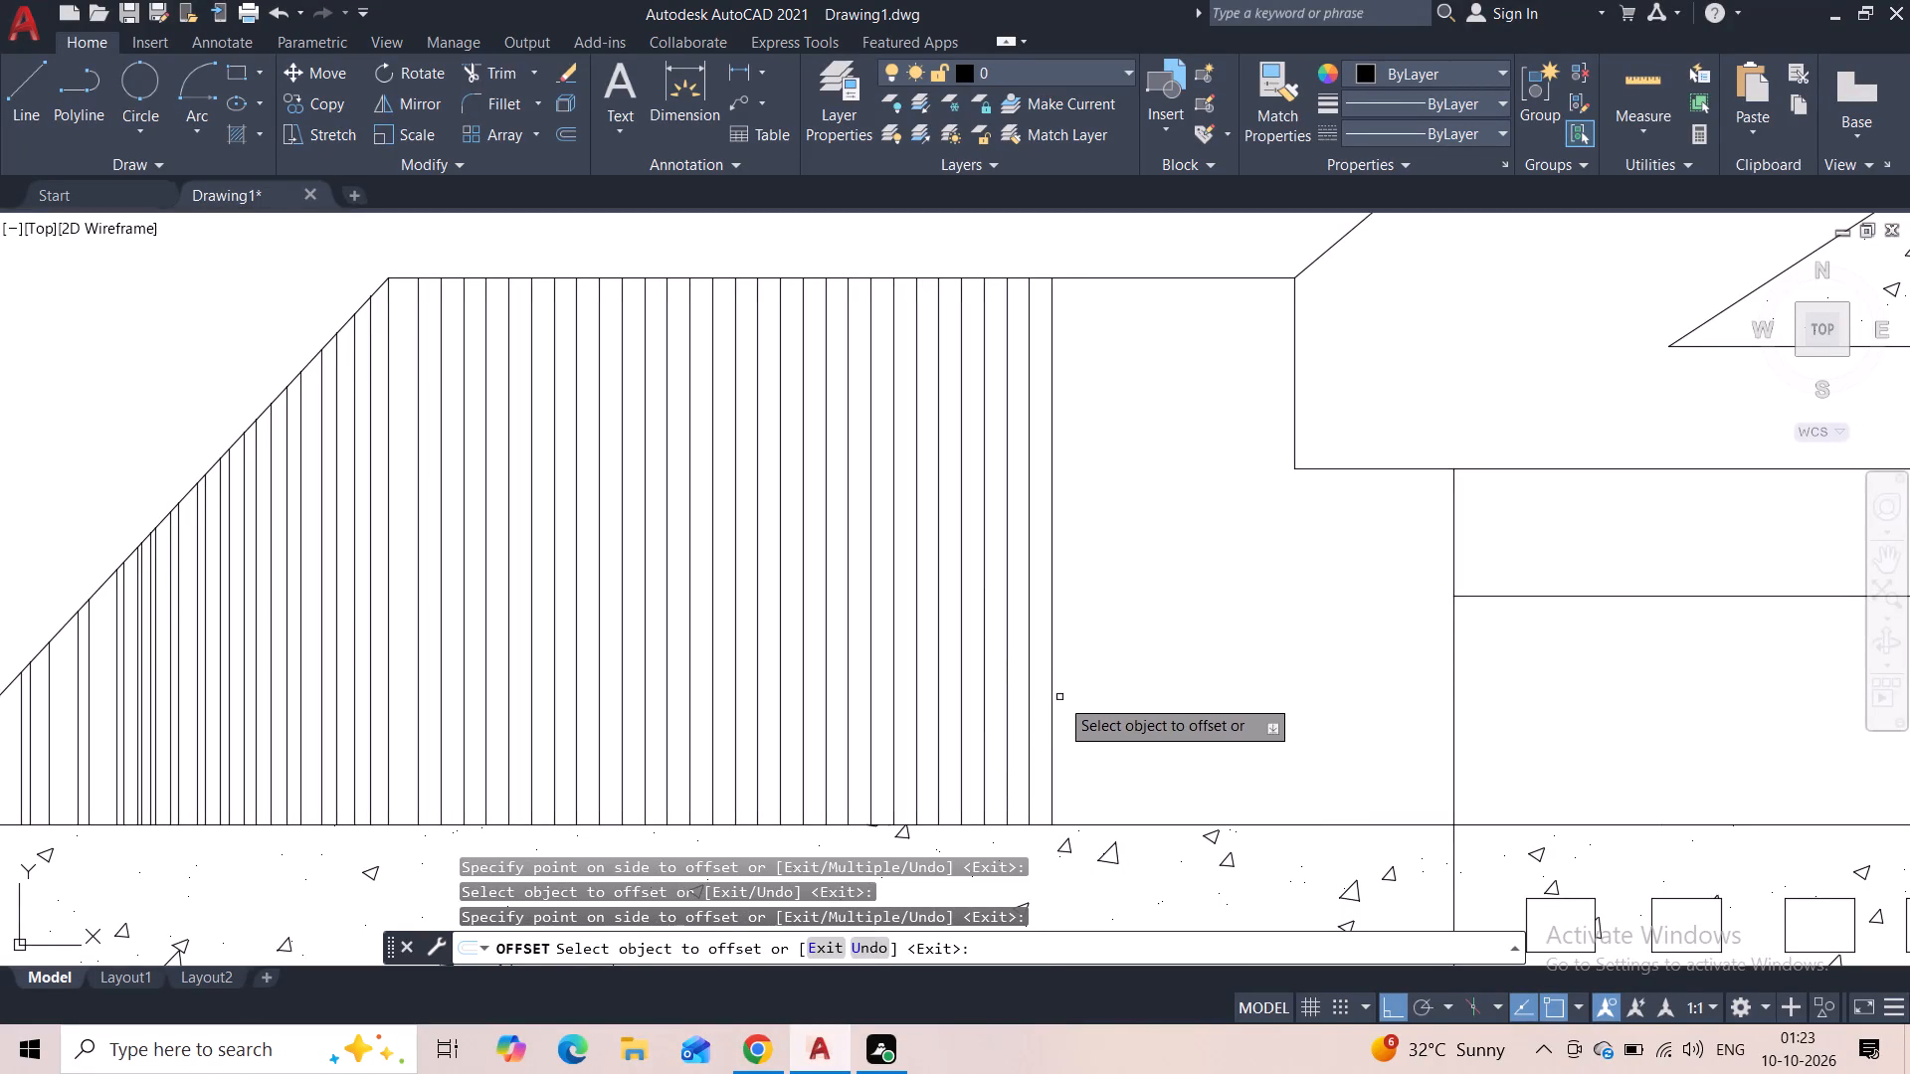
pyautogui.click(1053, 701)
pyautogui.click(1104, 685)
pyautogui.click(1075, 708)
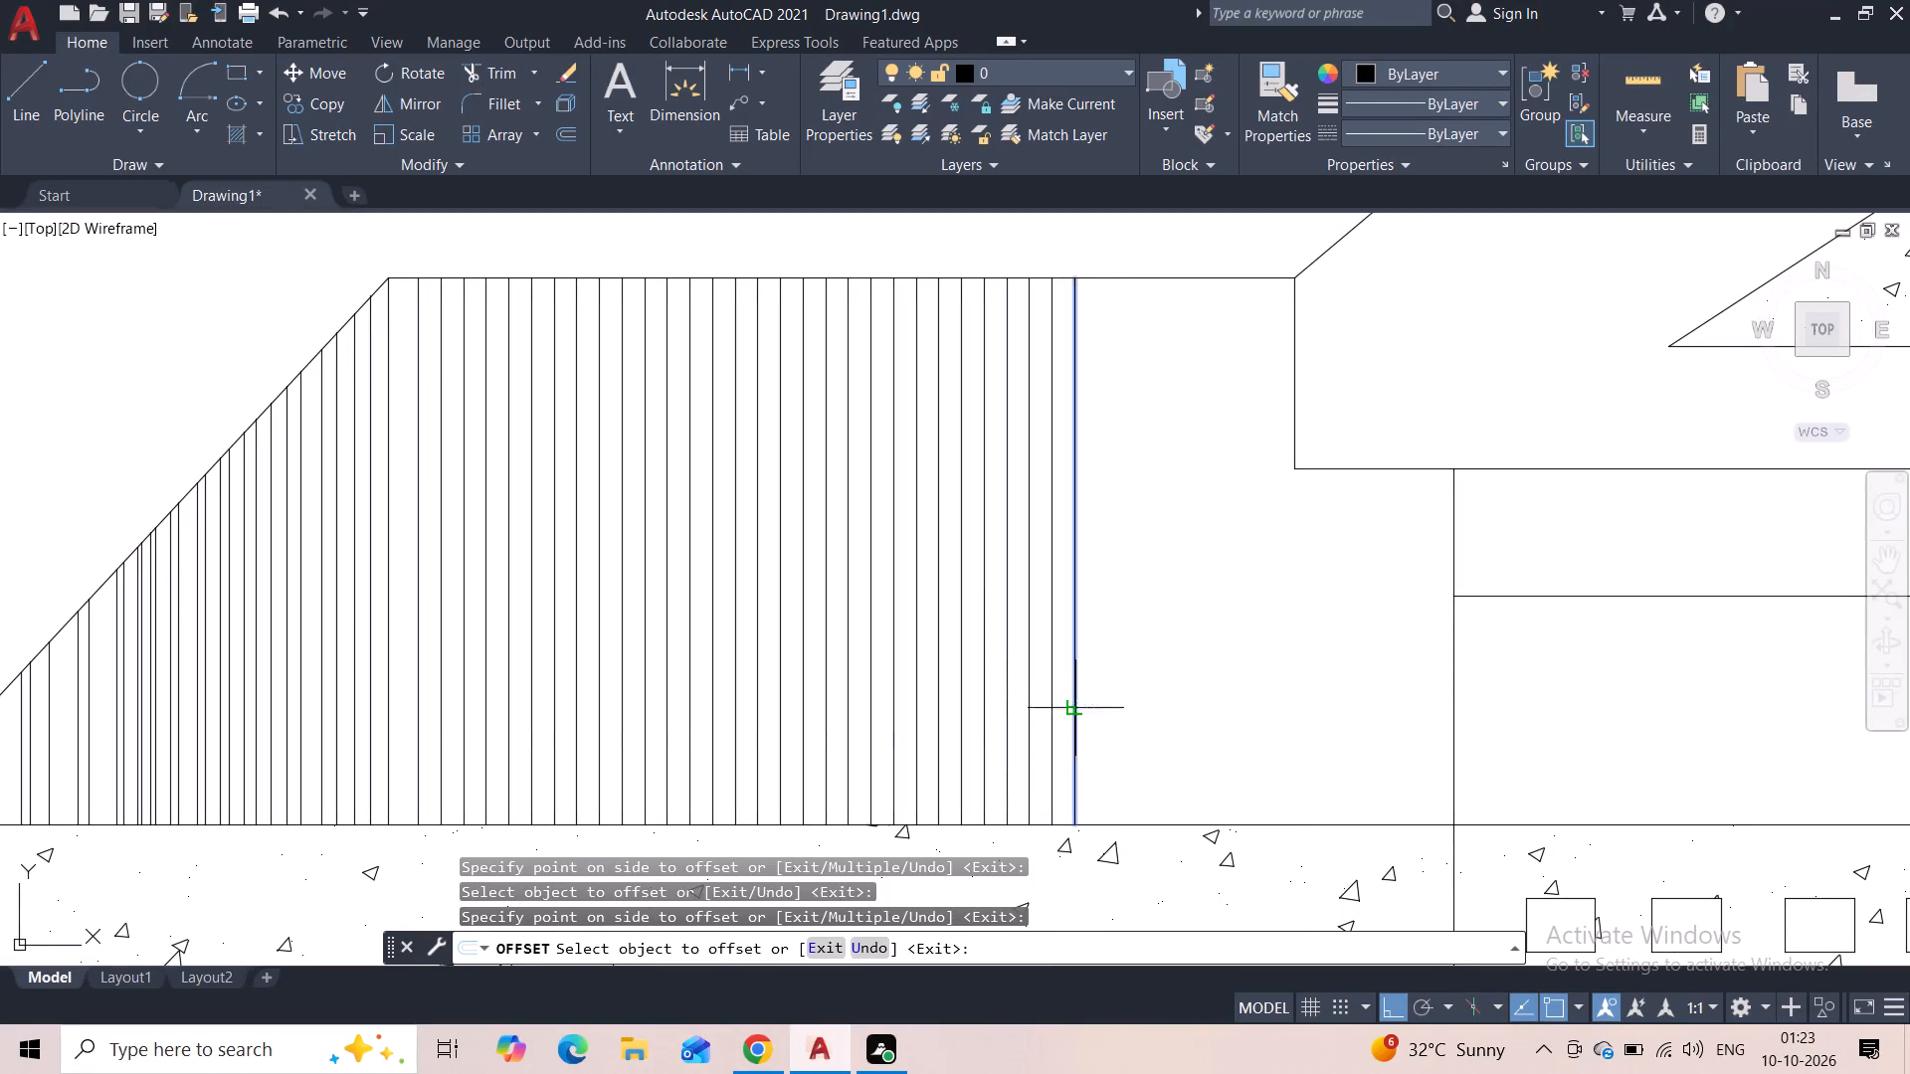
pyautogui.click(1139, 689)
pyautogui.click(1097, 719)
pyautogui.click(1154, 671)
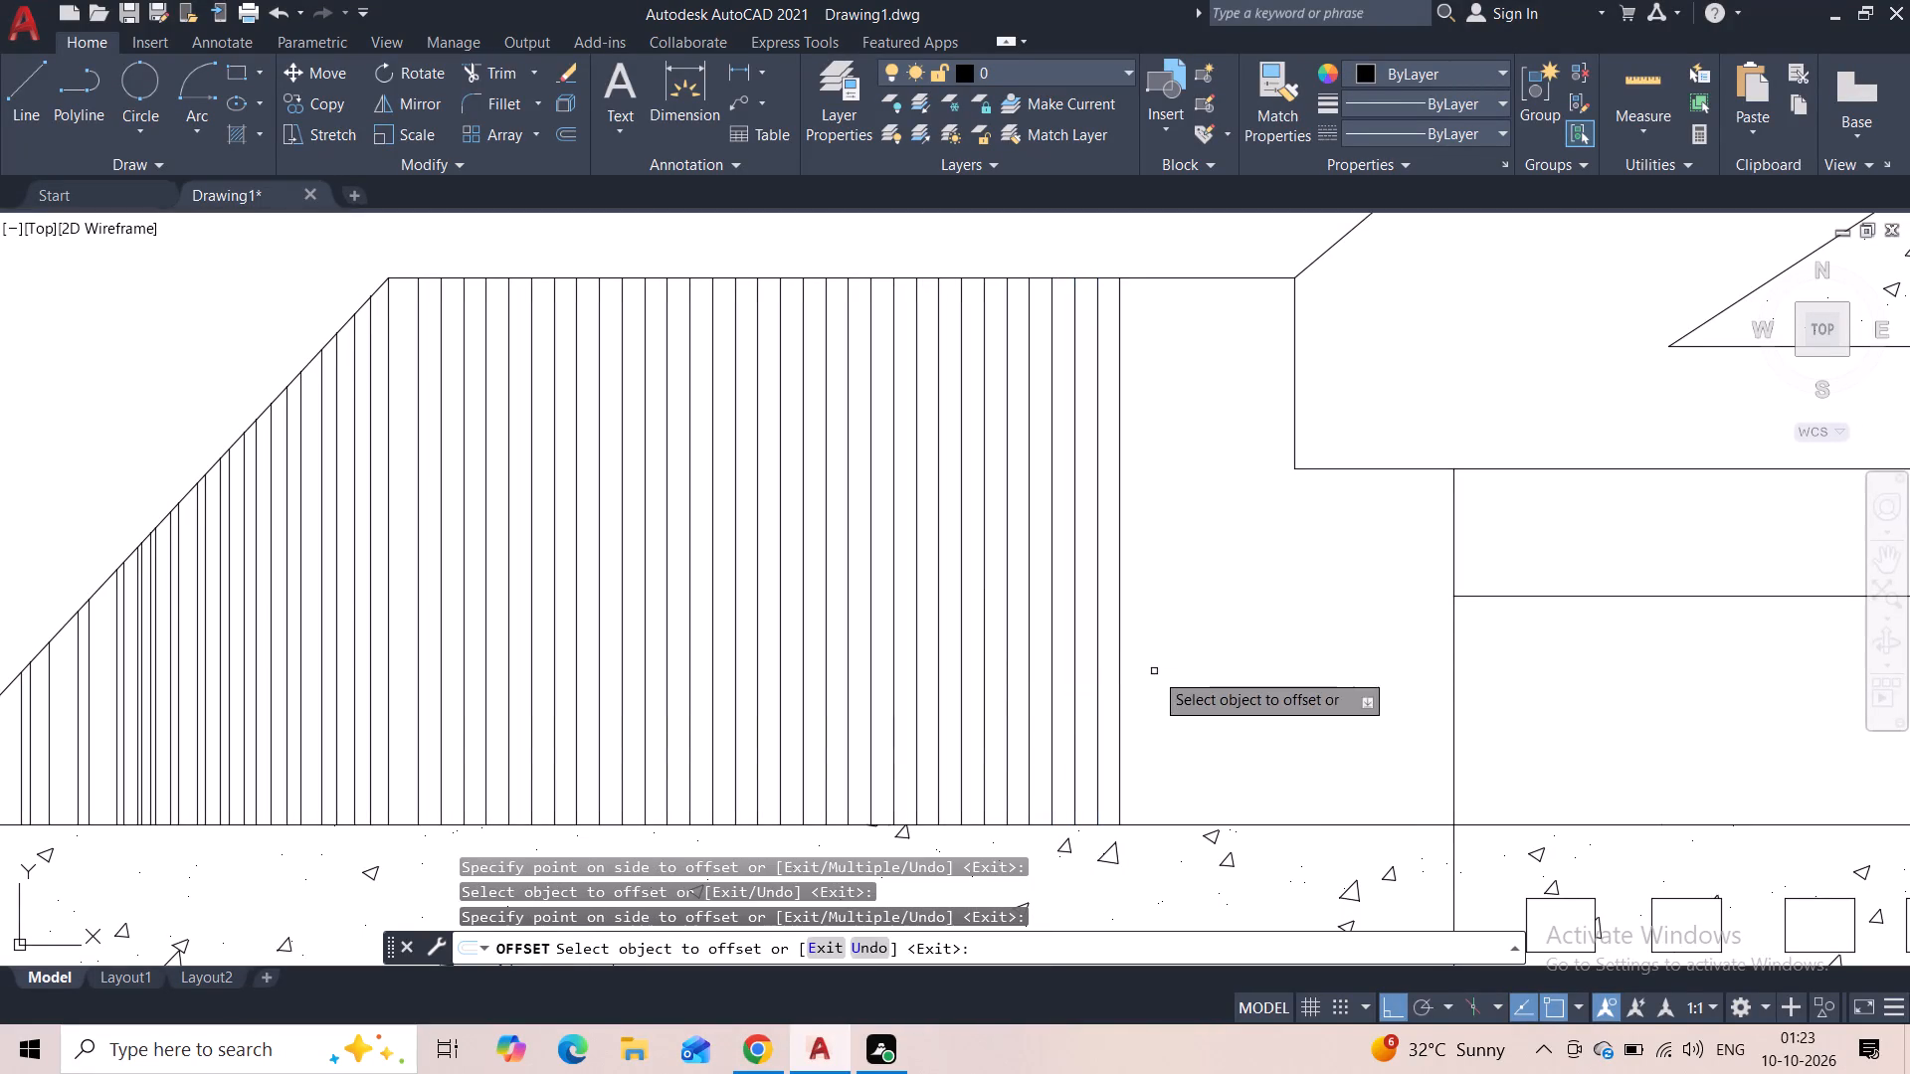
pyautogui.click(1119, 699)
pyautogui.click(1177, 678)
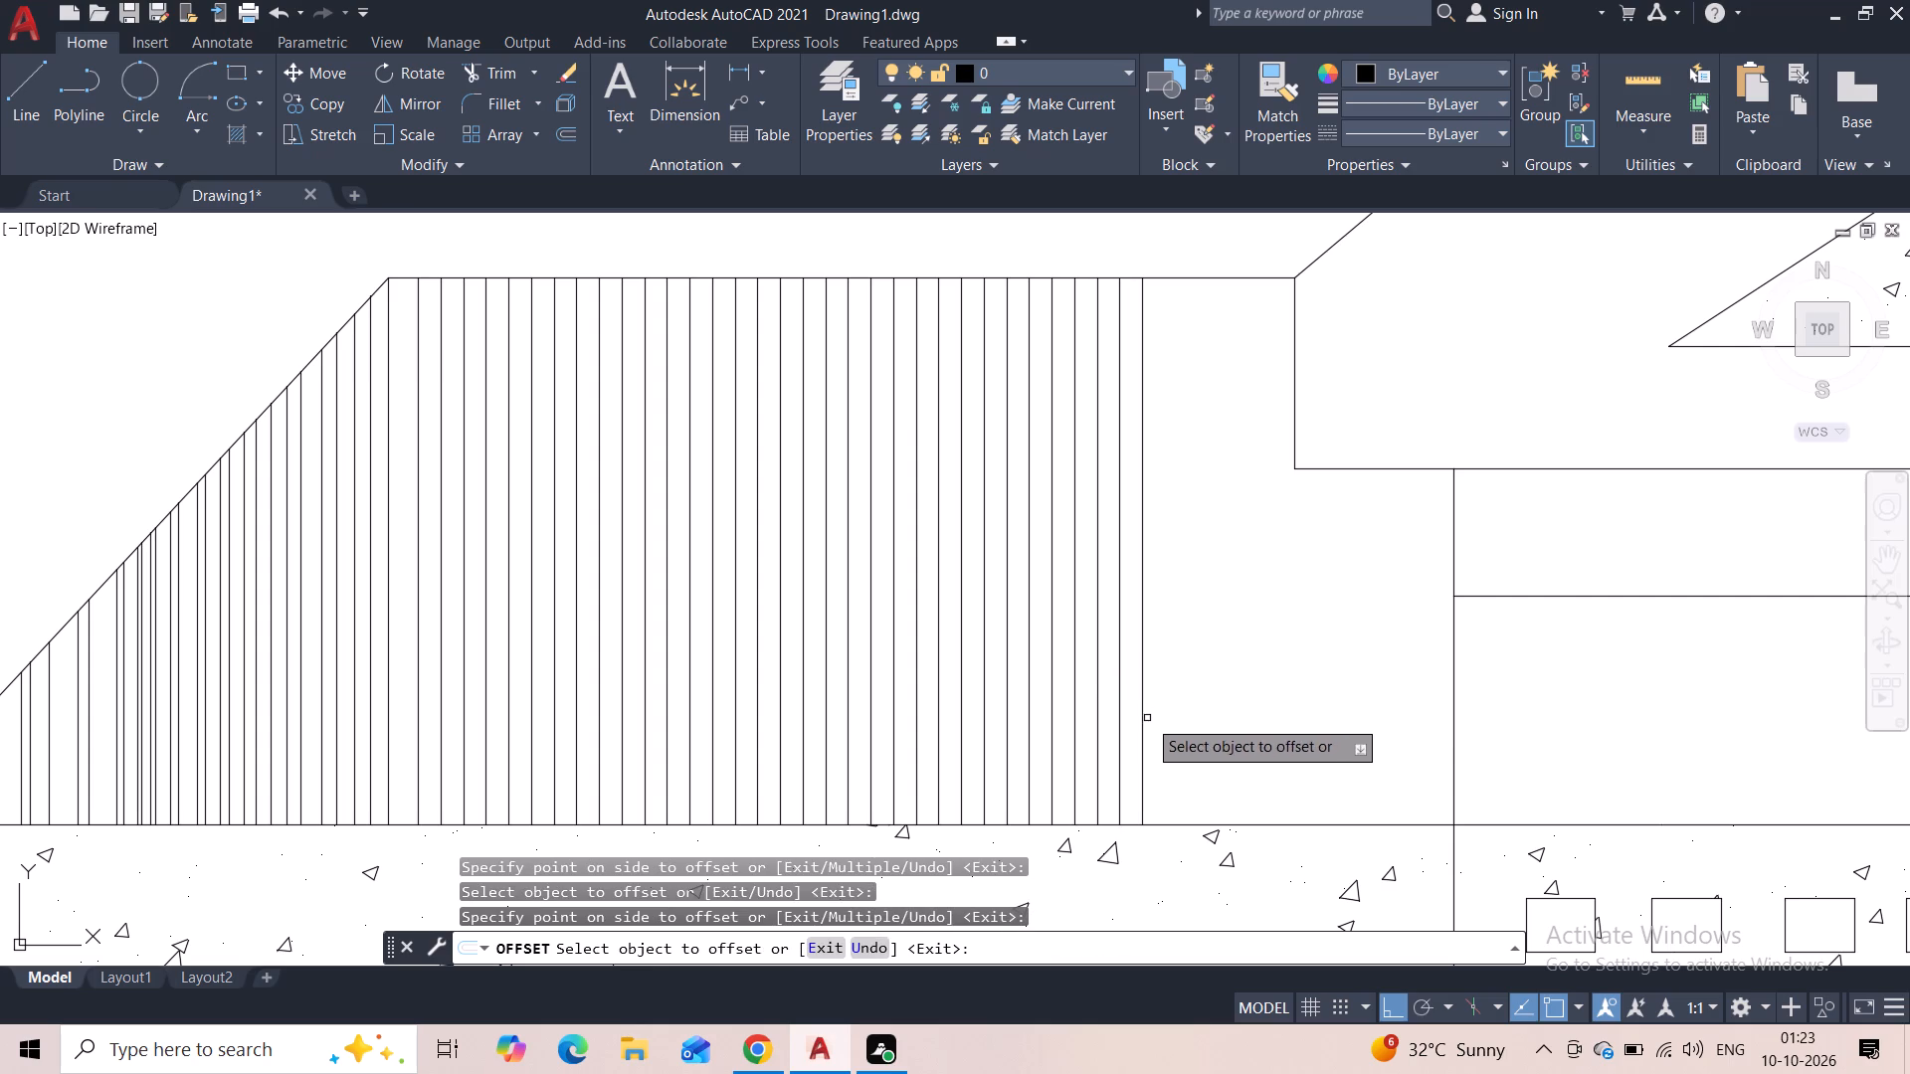
# Finish the upper roof strips with five more successive 3" offsets of the newest vertical, up to the central bay's roof edge.
pyautogui.click(1142, 724)
pyautogui.click(1216, 702)
pyautogui.click(1162, 743)
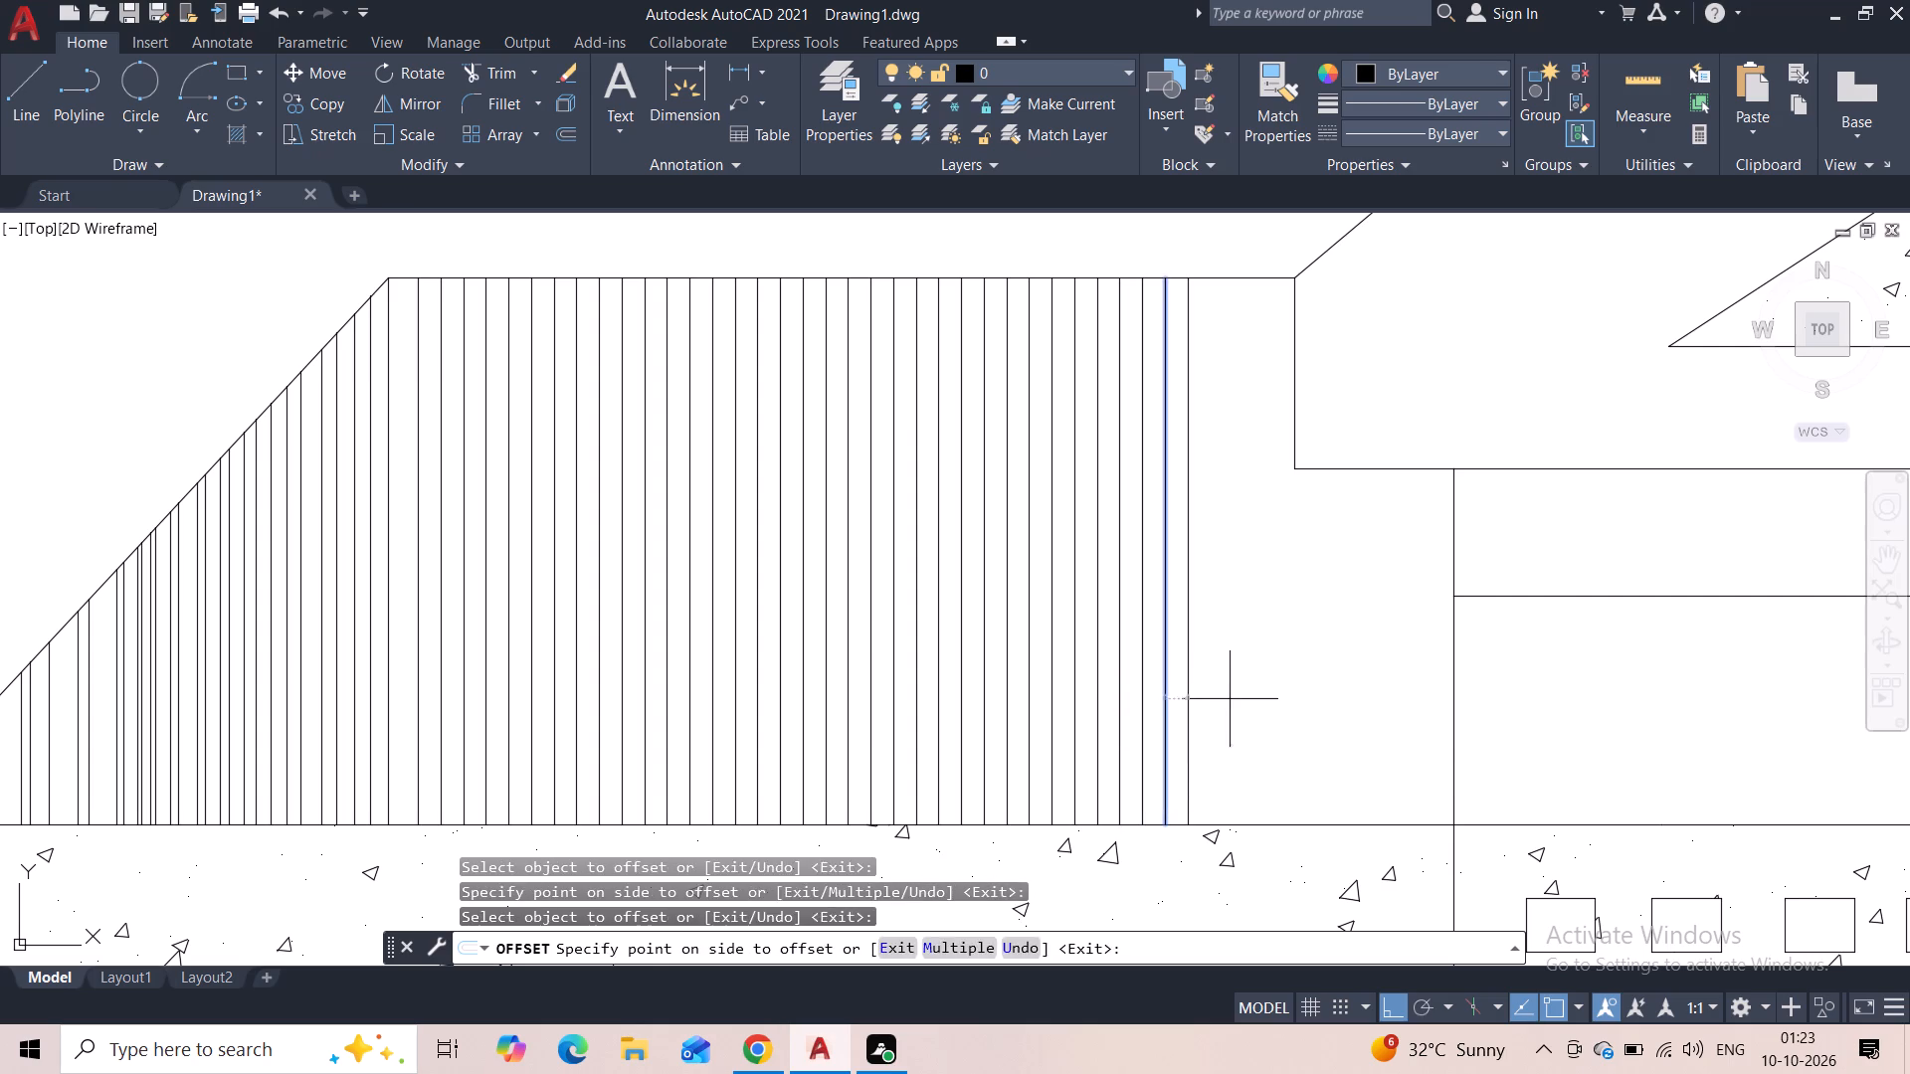
pyautogui.click(1230, 699)
pyautogui.click(1189, 731)
pyautogui.click(1236, 692)
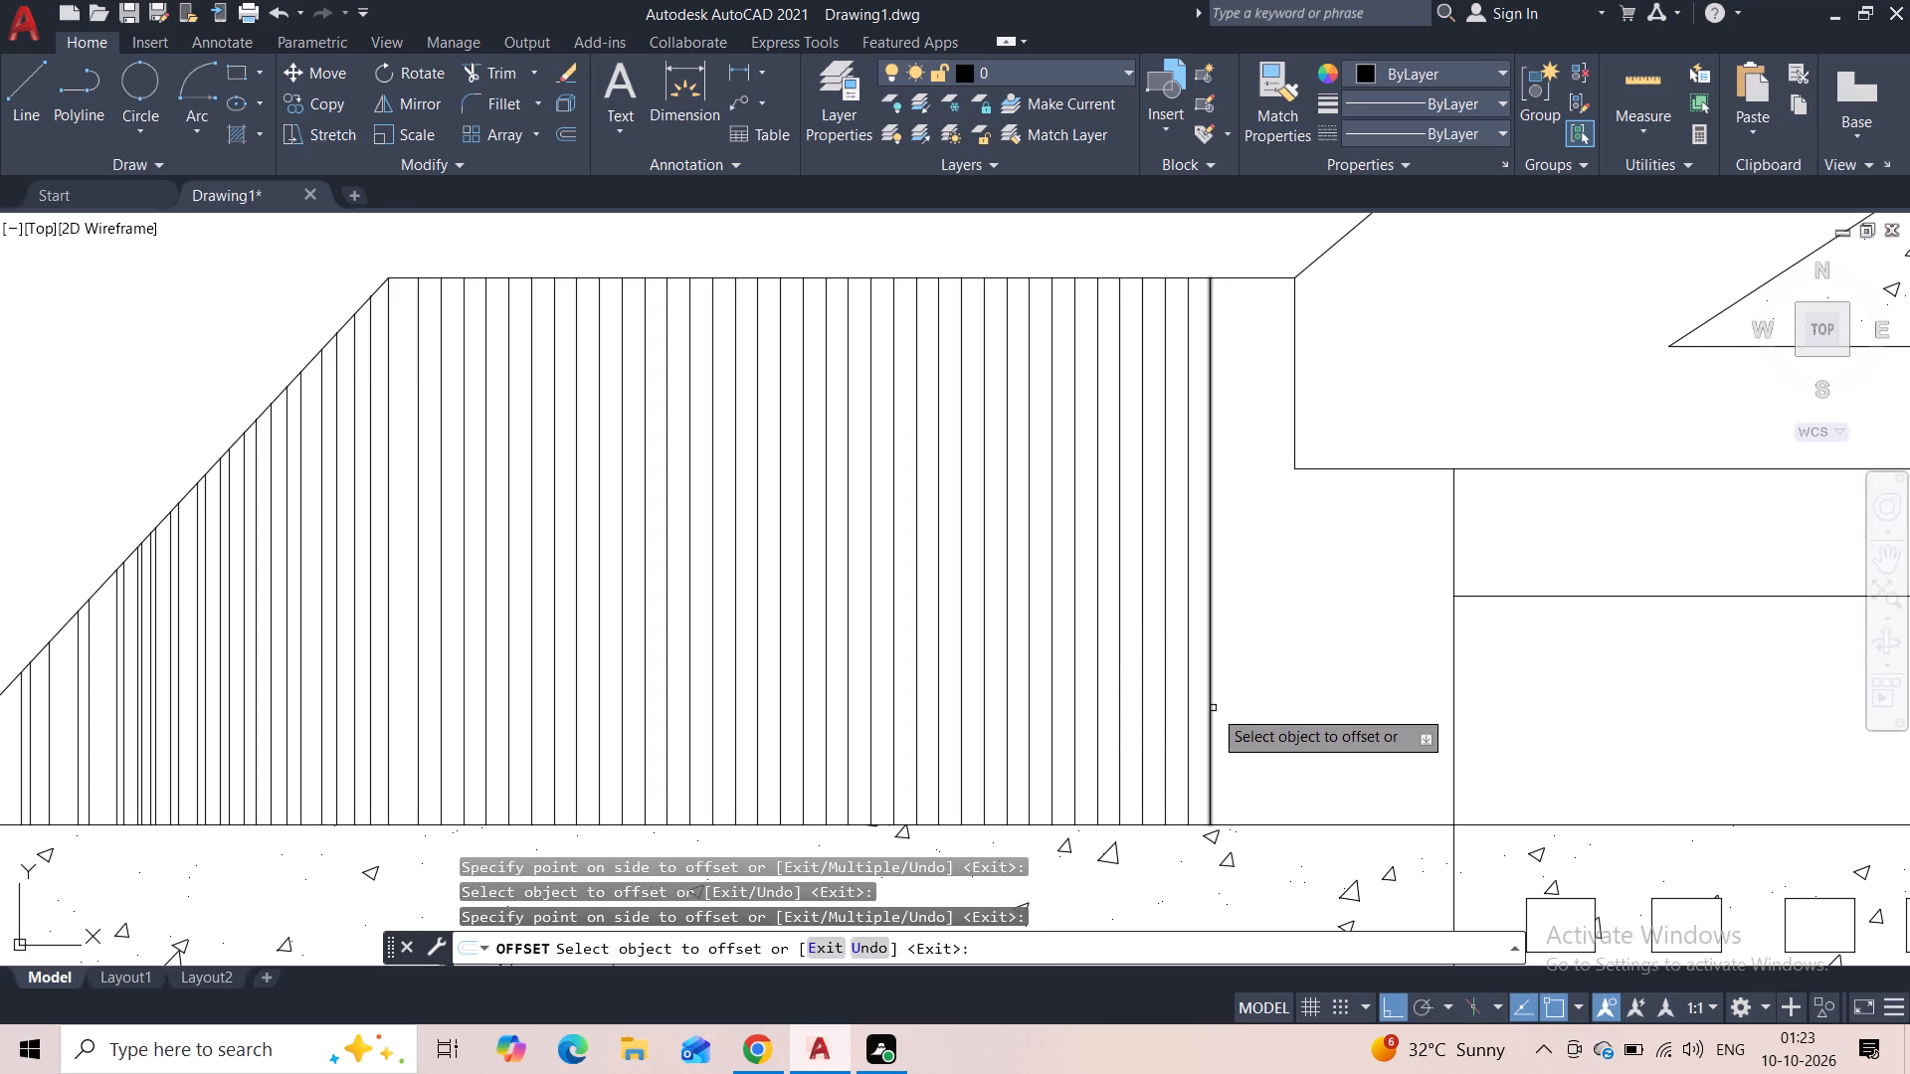
pyautogui.click(1213, 708)
pyautogui.click(1247, 693)
pyautogui.click(1234, 703)
pyautogui.click(1274, 655)
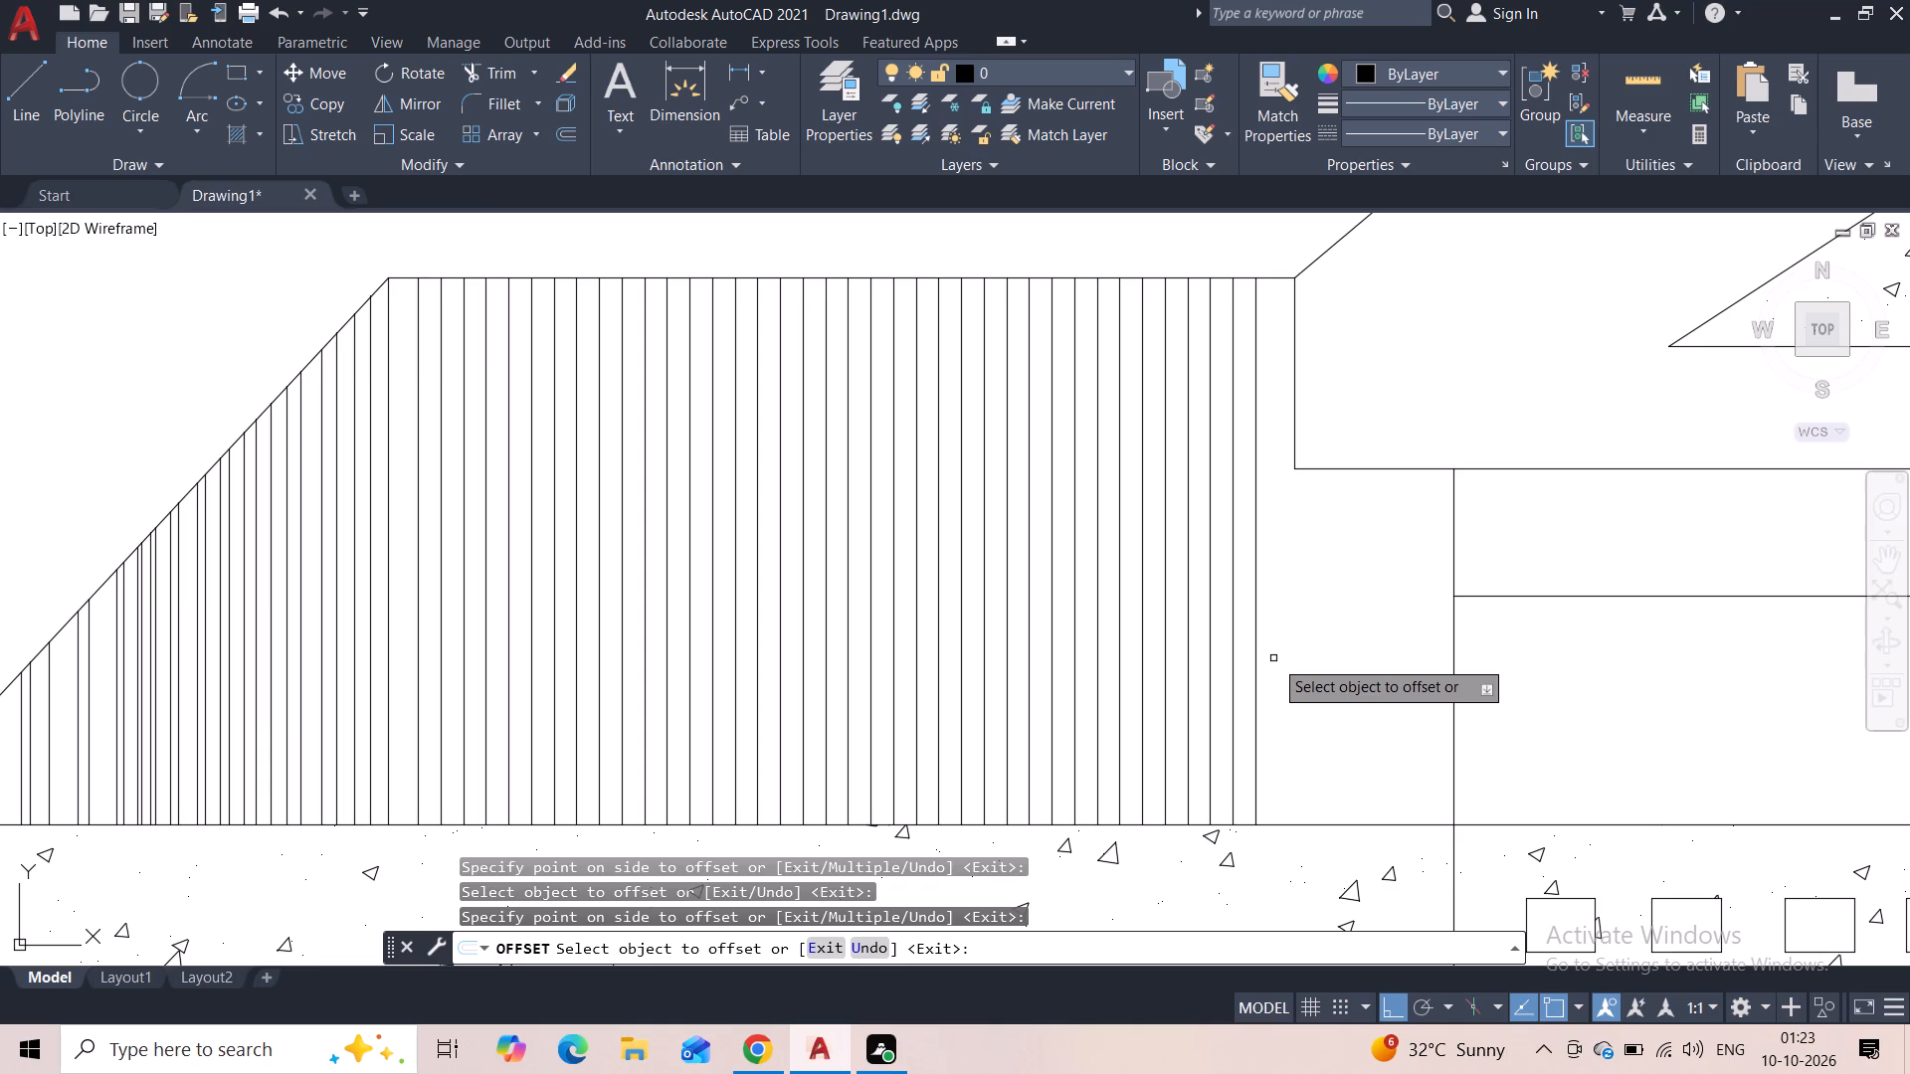
pyautogui.press('Escape')
# Draw a vertical line from the lower corner of the central bay's roof edge down to the top of the wing wall.
pyautogui.click(39, 110)
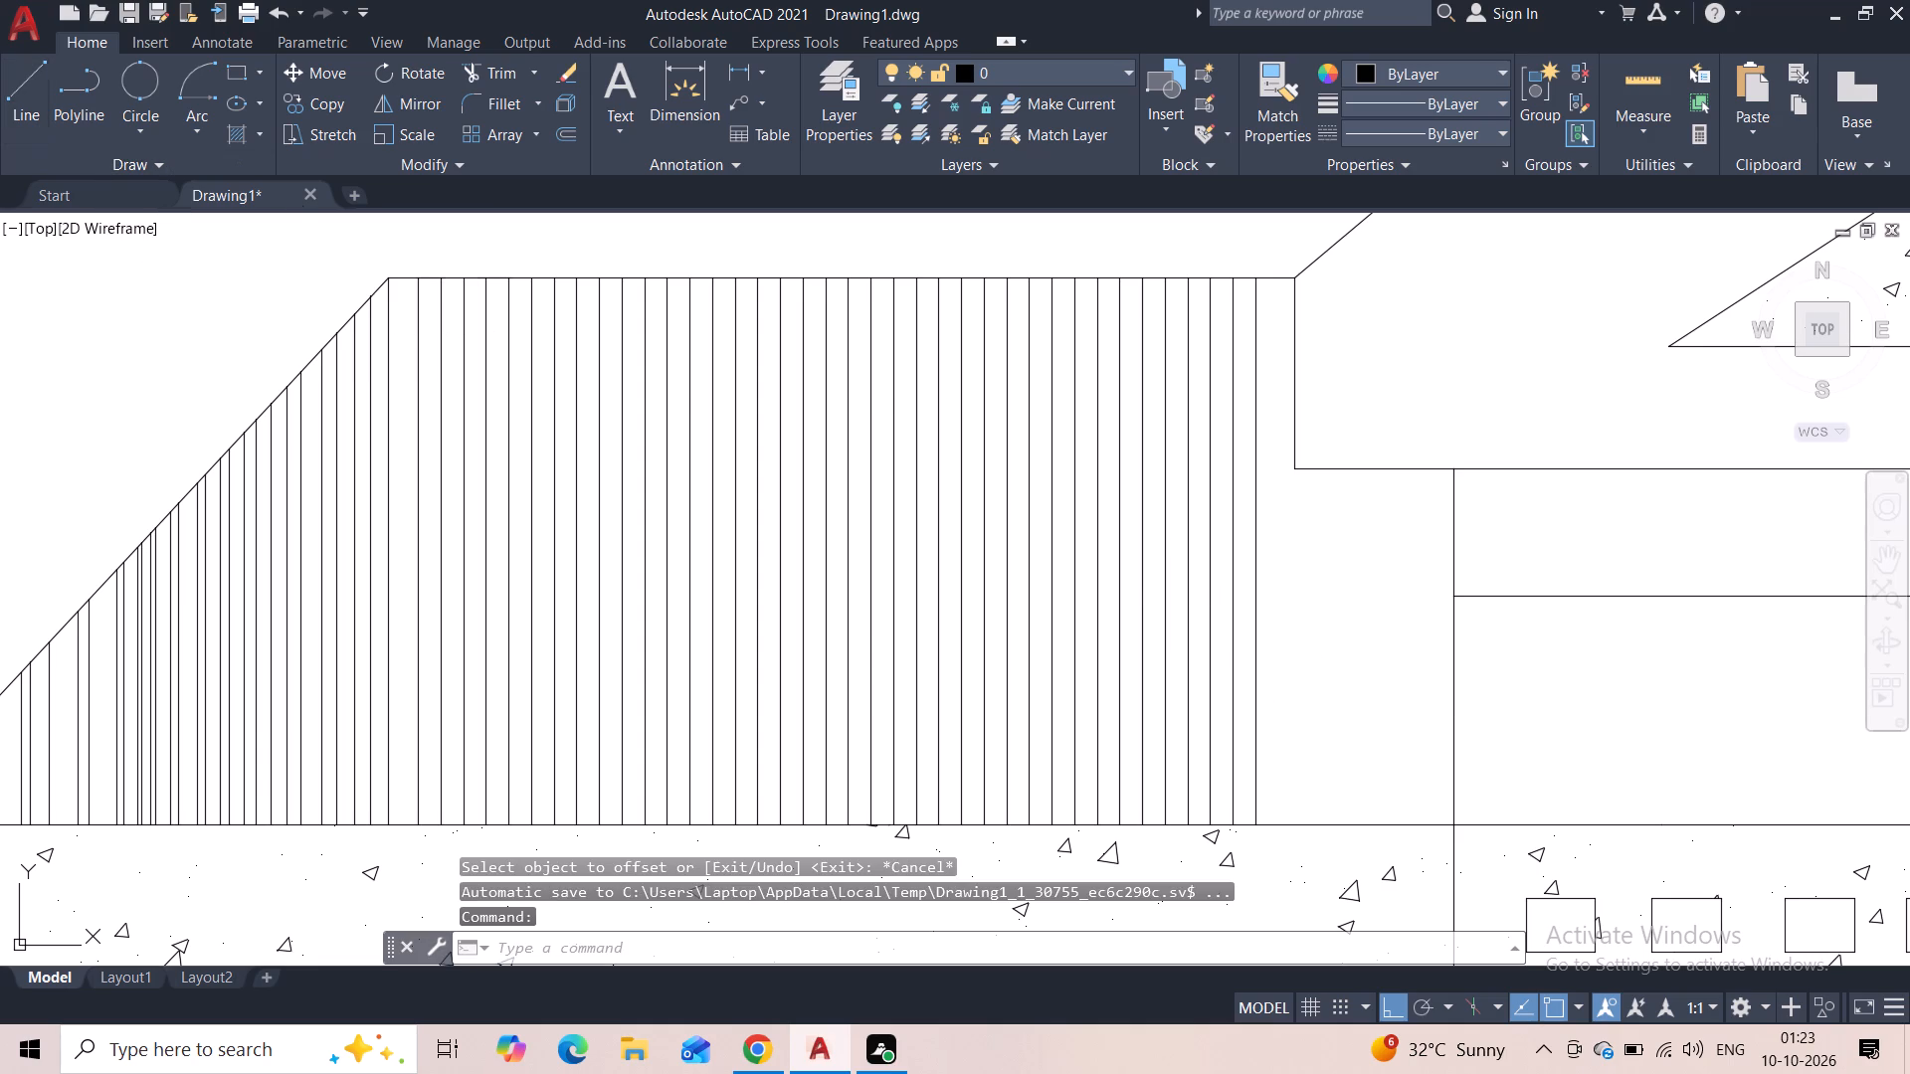
pyautogui.click(1300, 466)
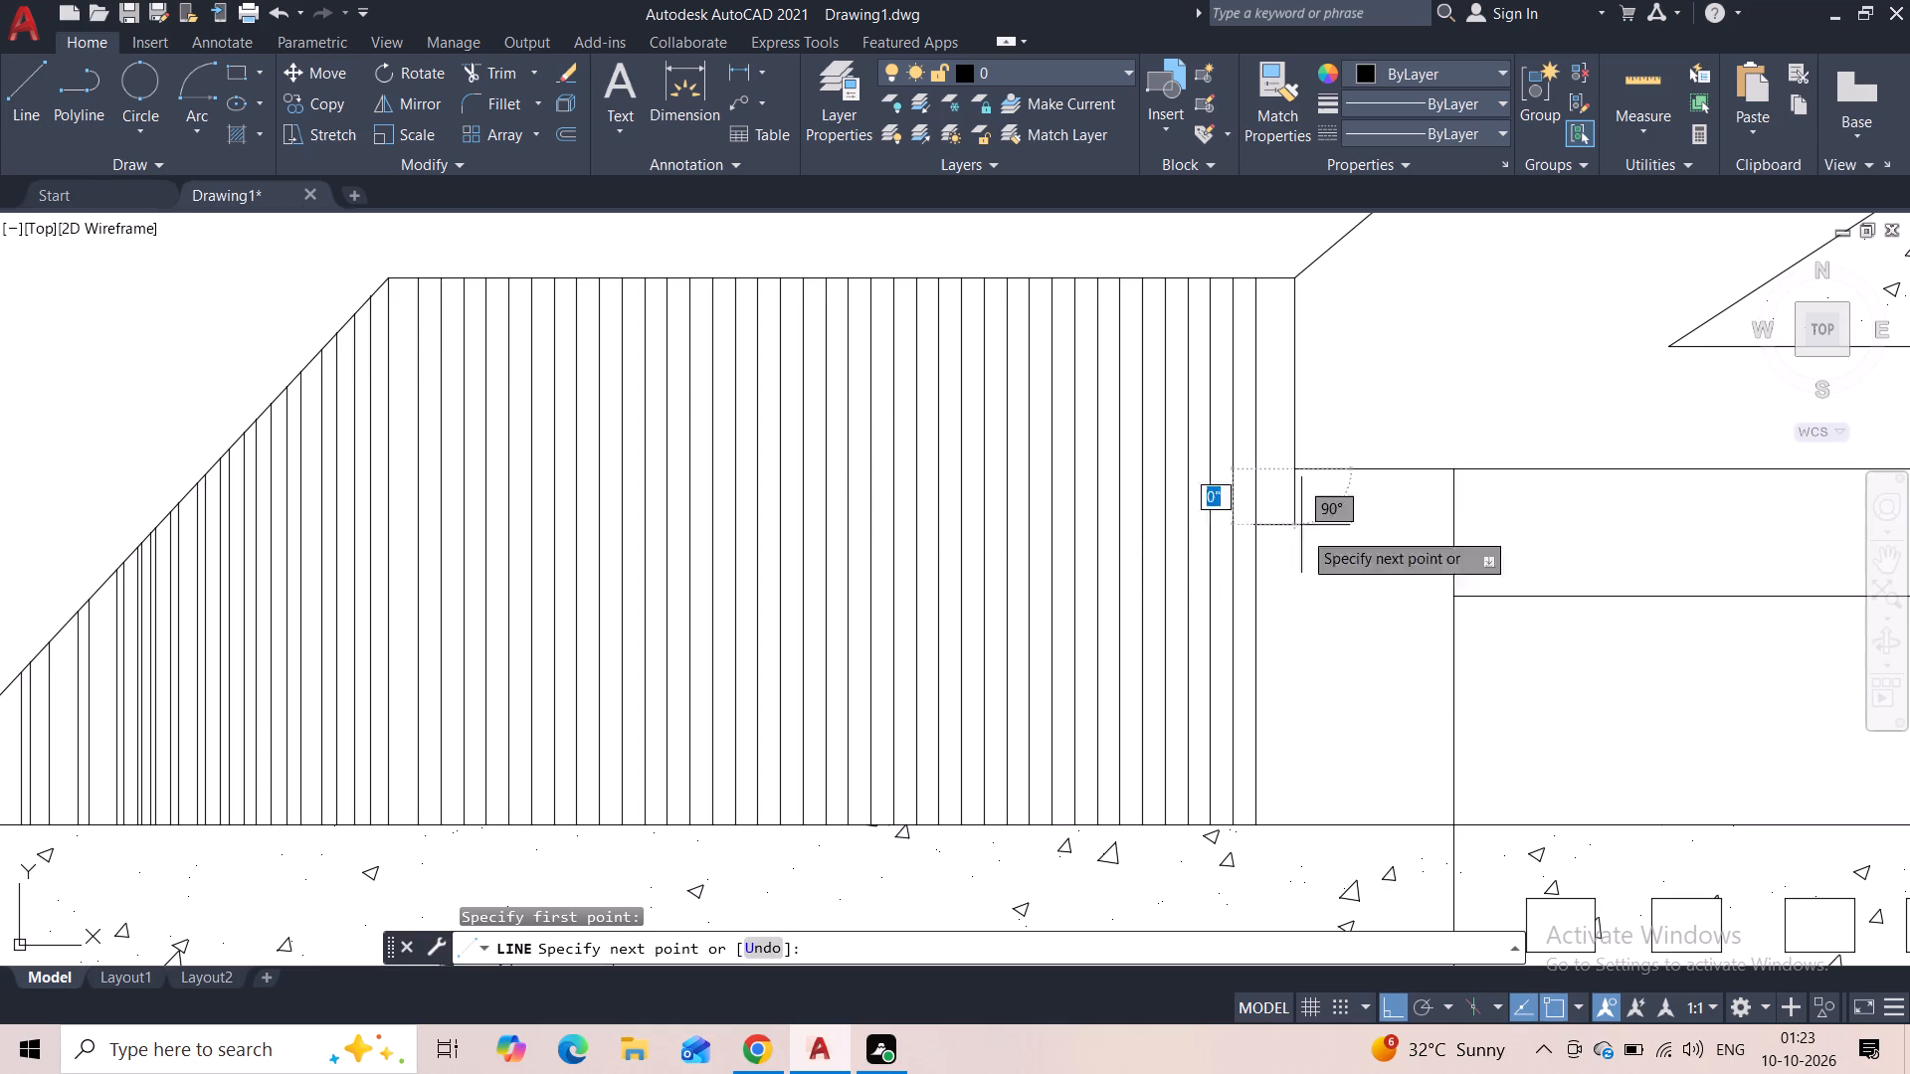
pyautogui.click(1297, 818)
pyautogui.press('Escape')
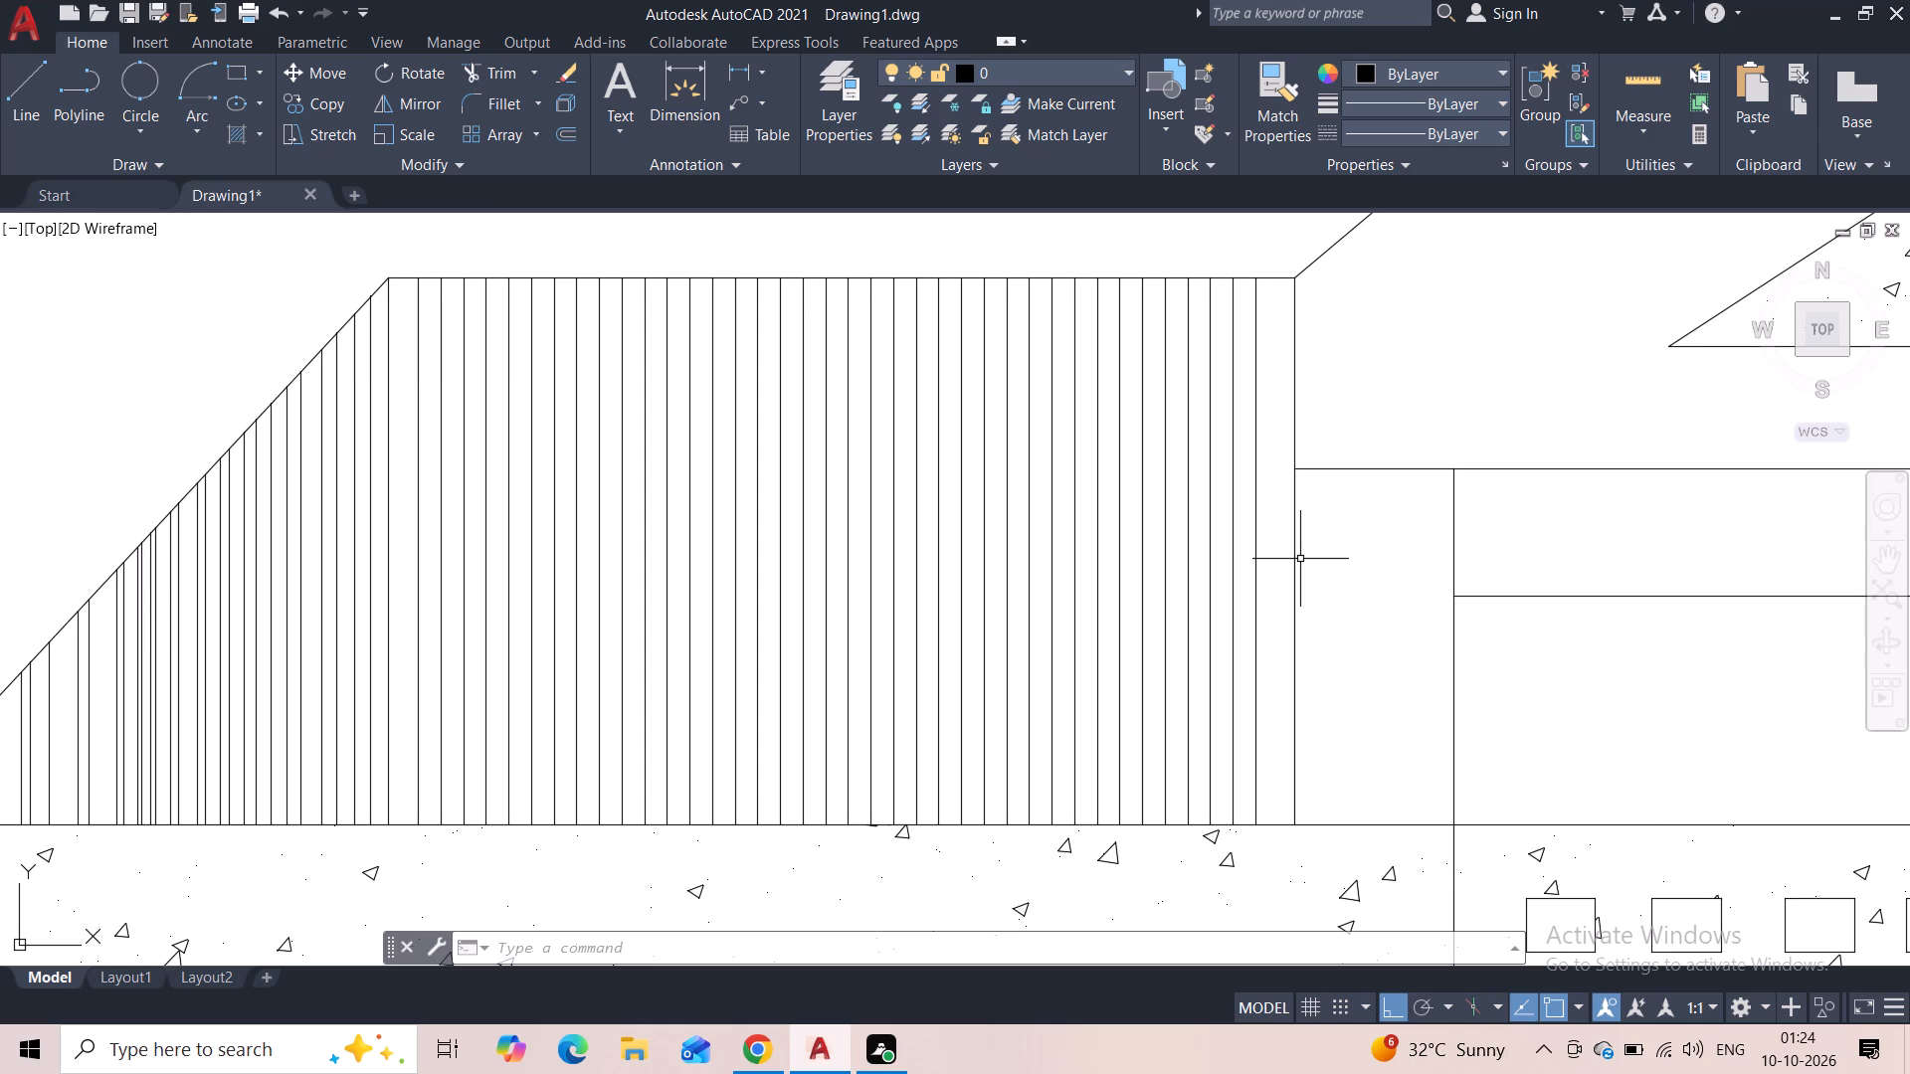
# Copy the new short vertical five times from its top endpoint, spacing the copies across the gap toward the central bay wall.
pyautogui.click(1292, 560)
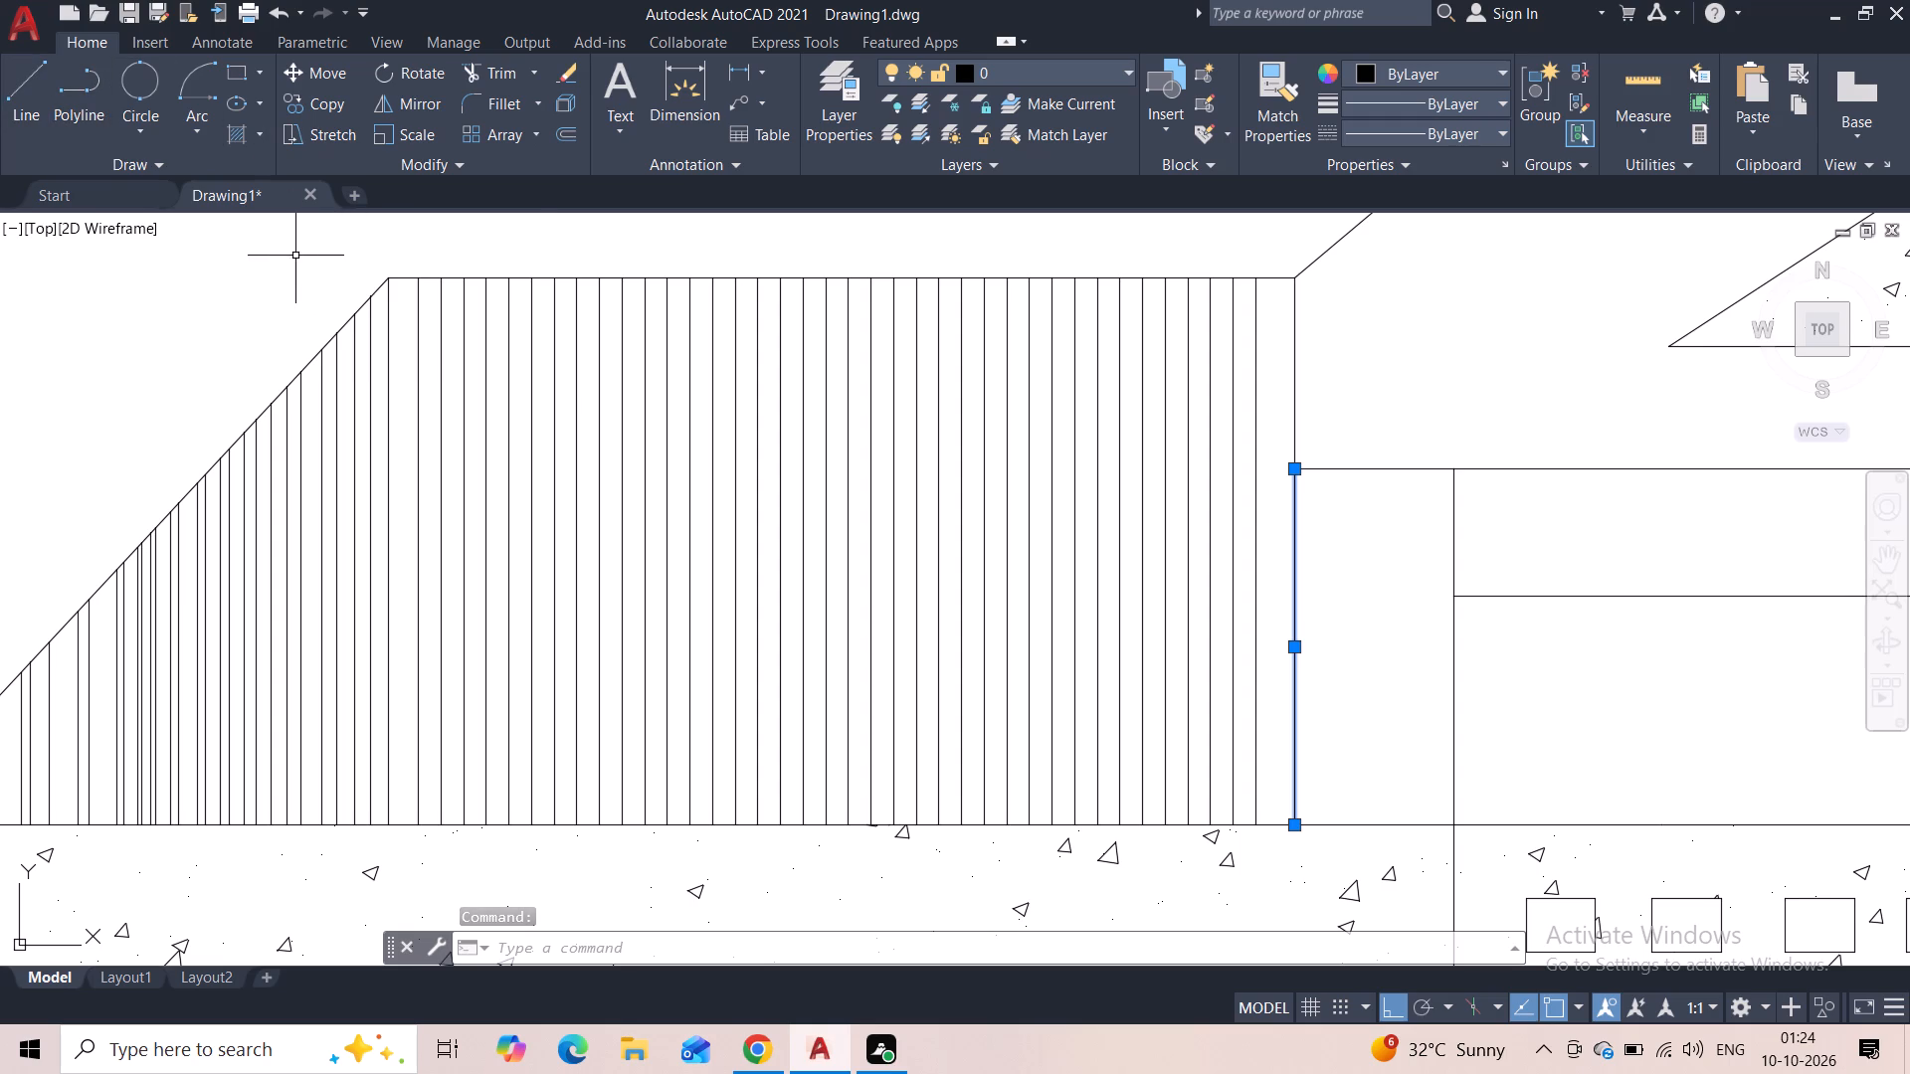
pyautogui.click(310, 94)
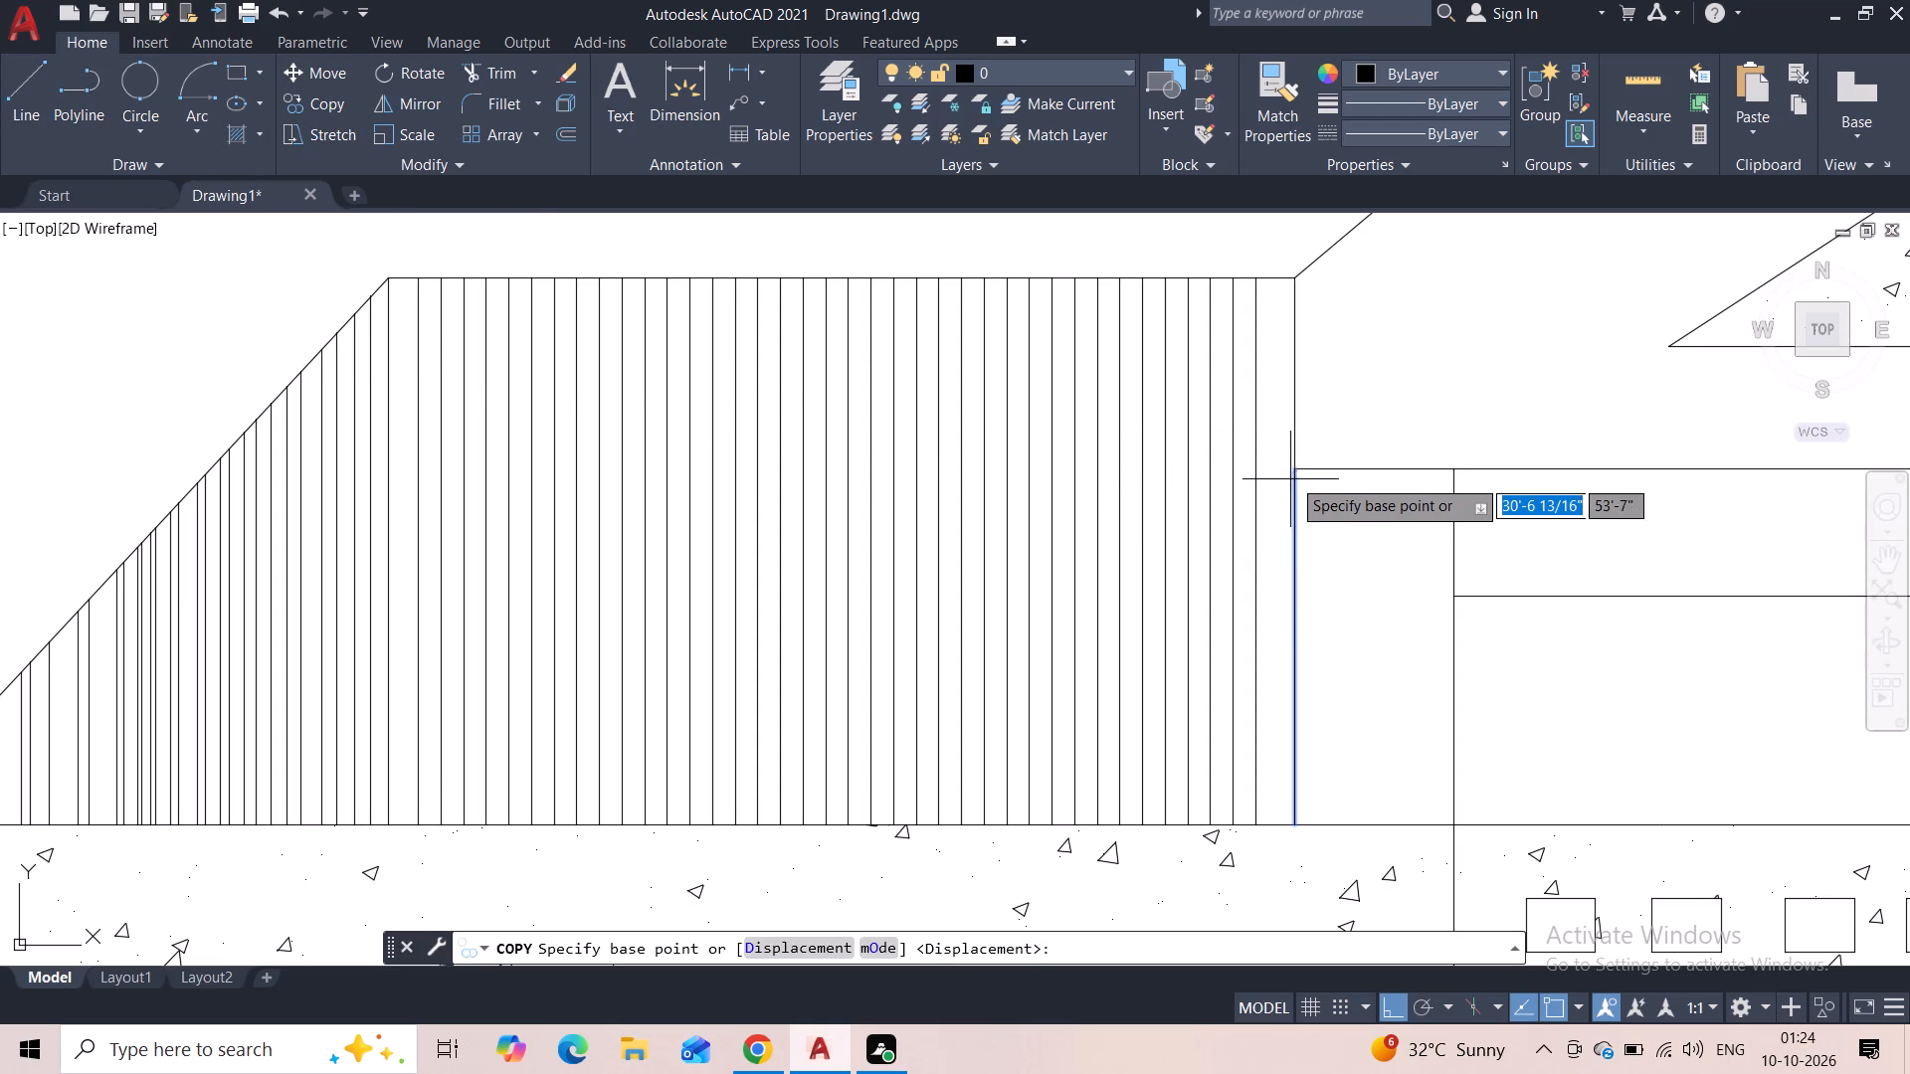
pyautogui.click(1293, 471)
pyautogui.click(1318, 476)
pyautogui.click(1362, 481)
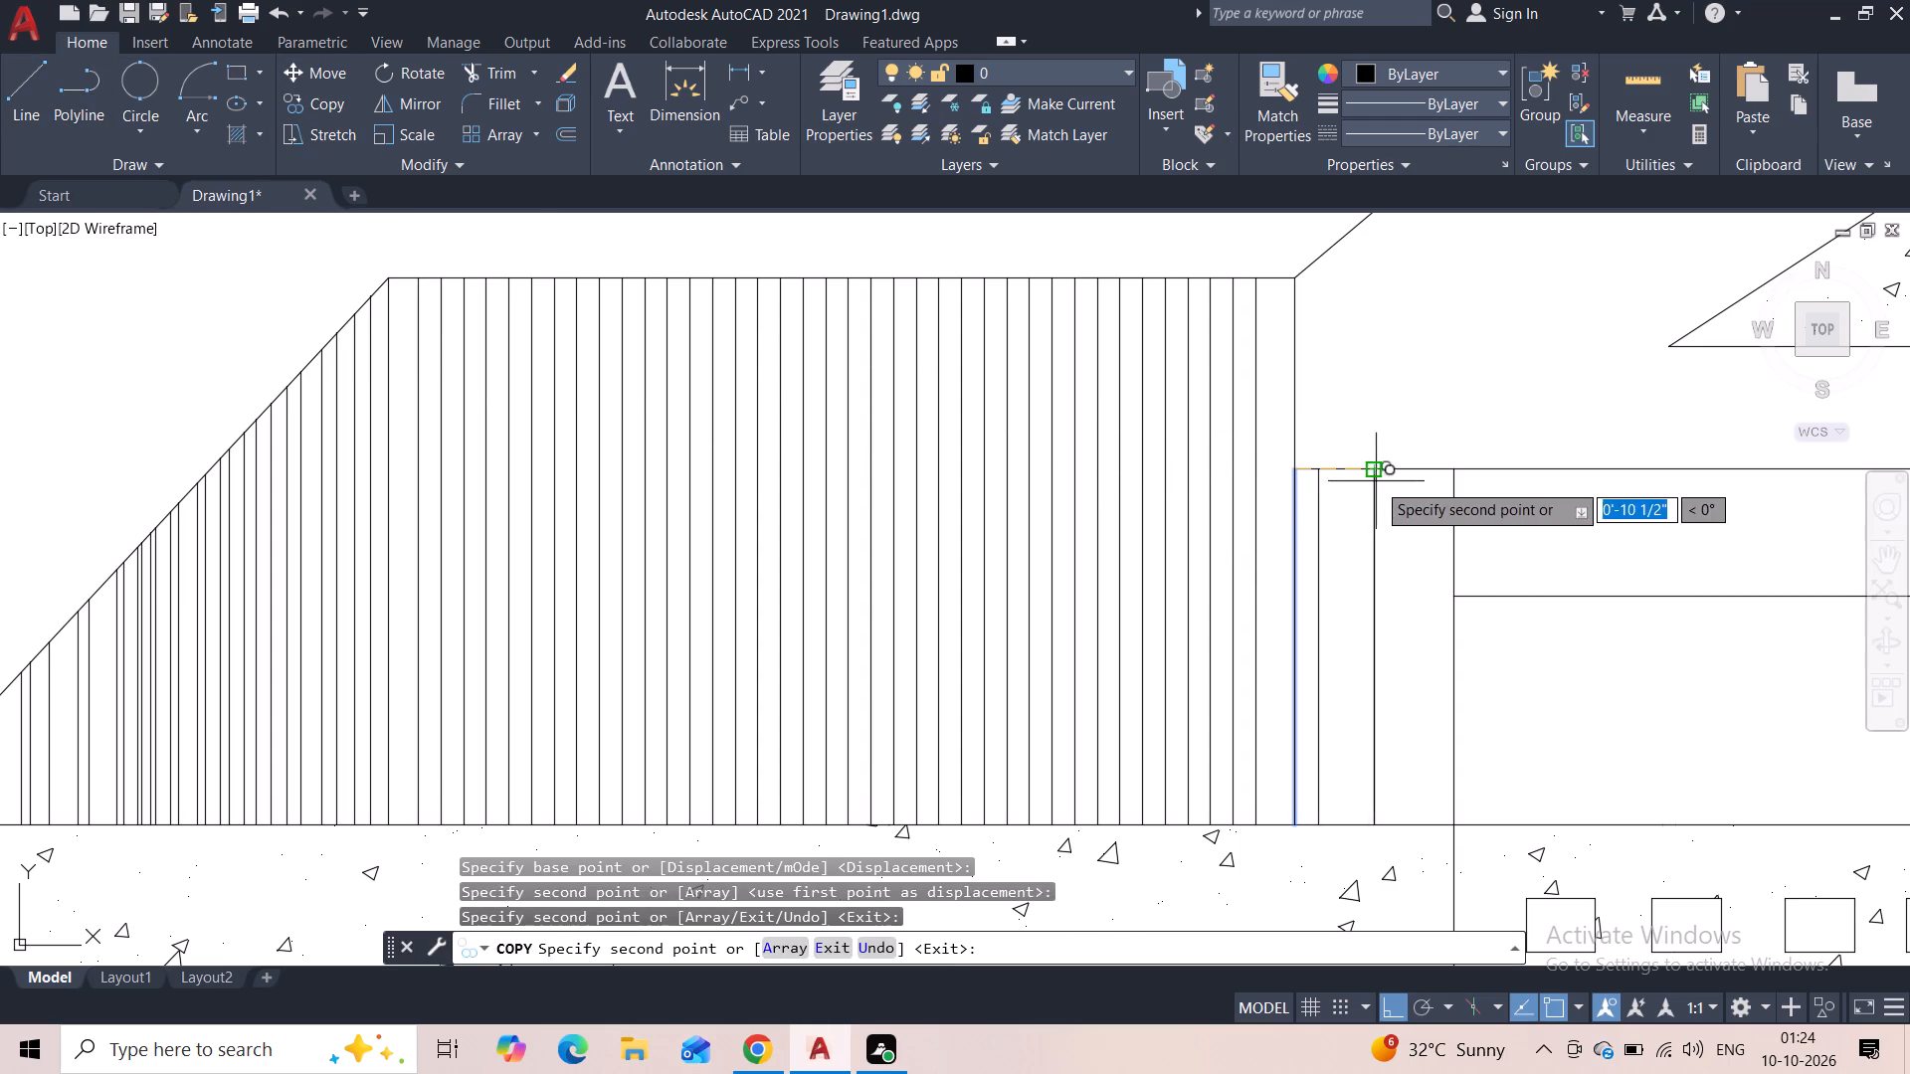
pyautogui.click(1342, 486)
pyautogui.click(1398, 477)
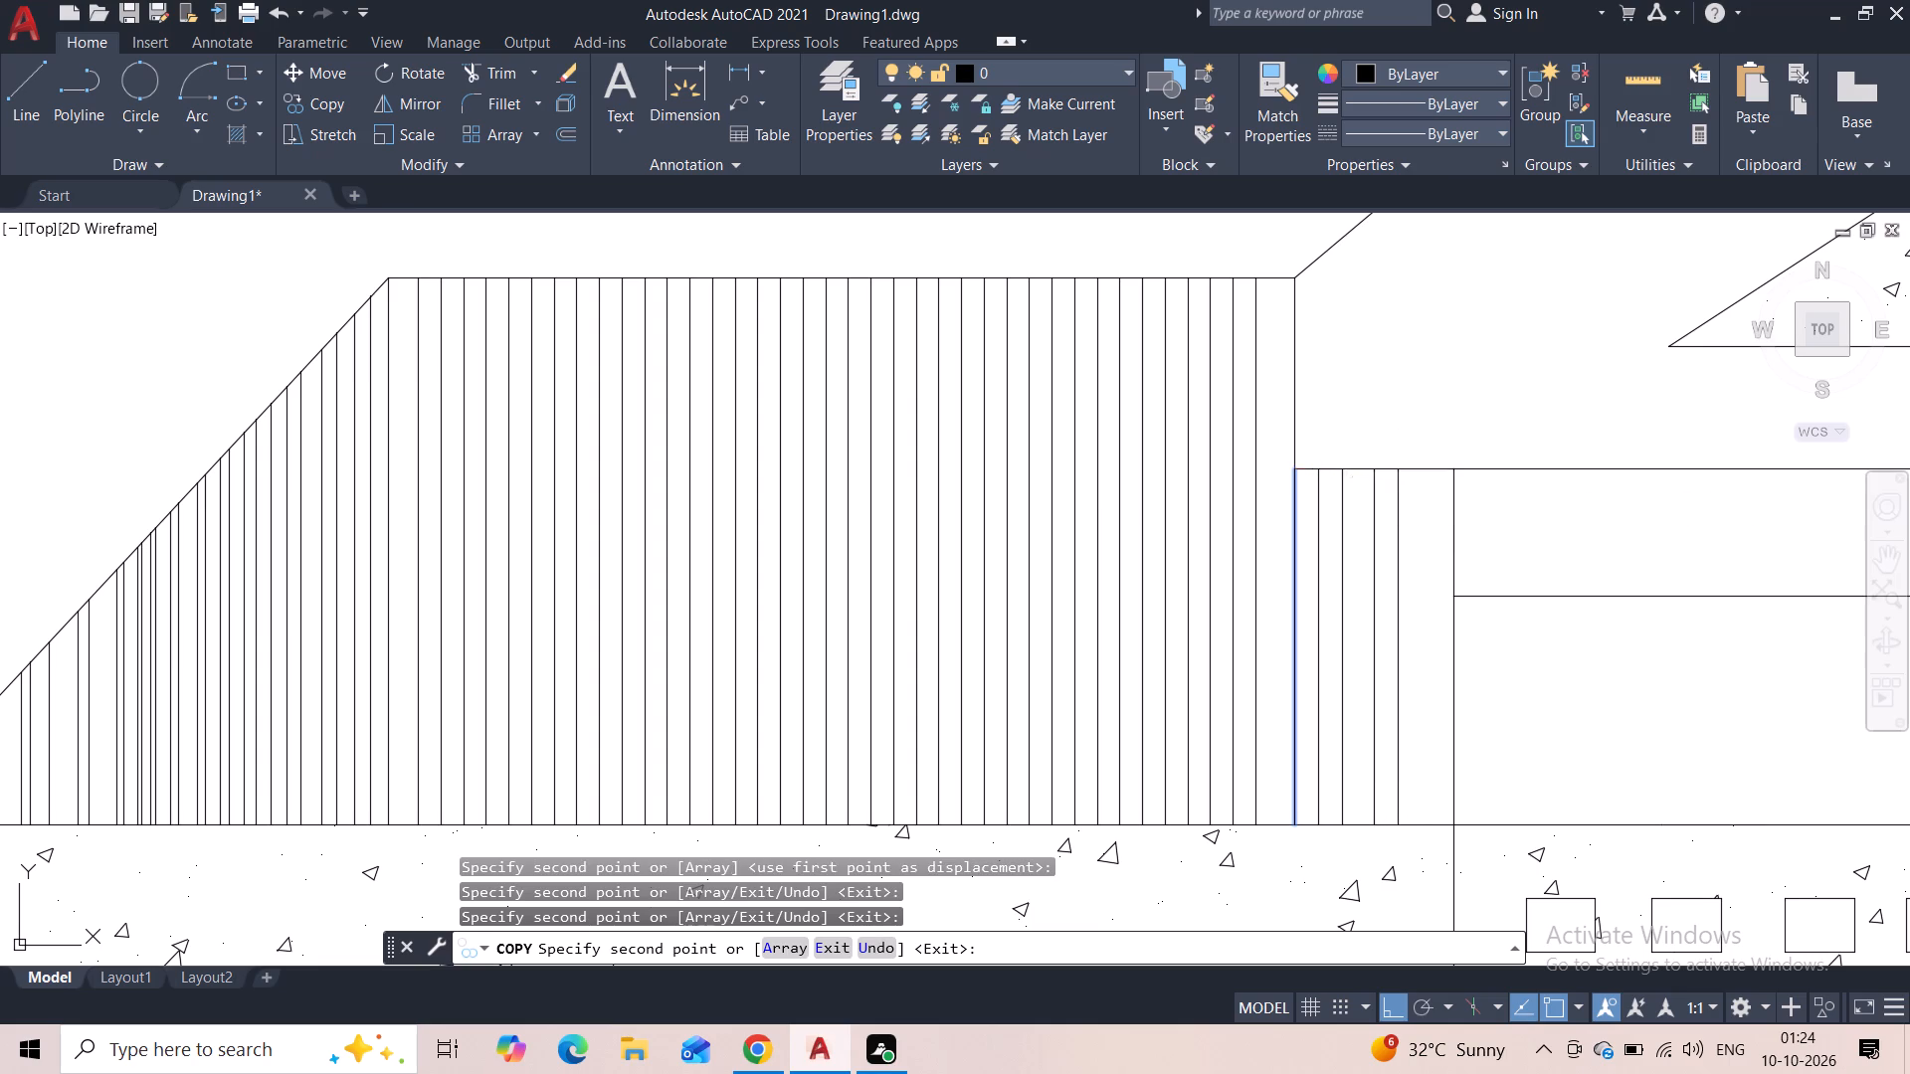
pyautogui.click(1418, 486)
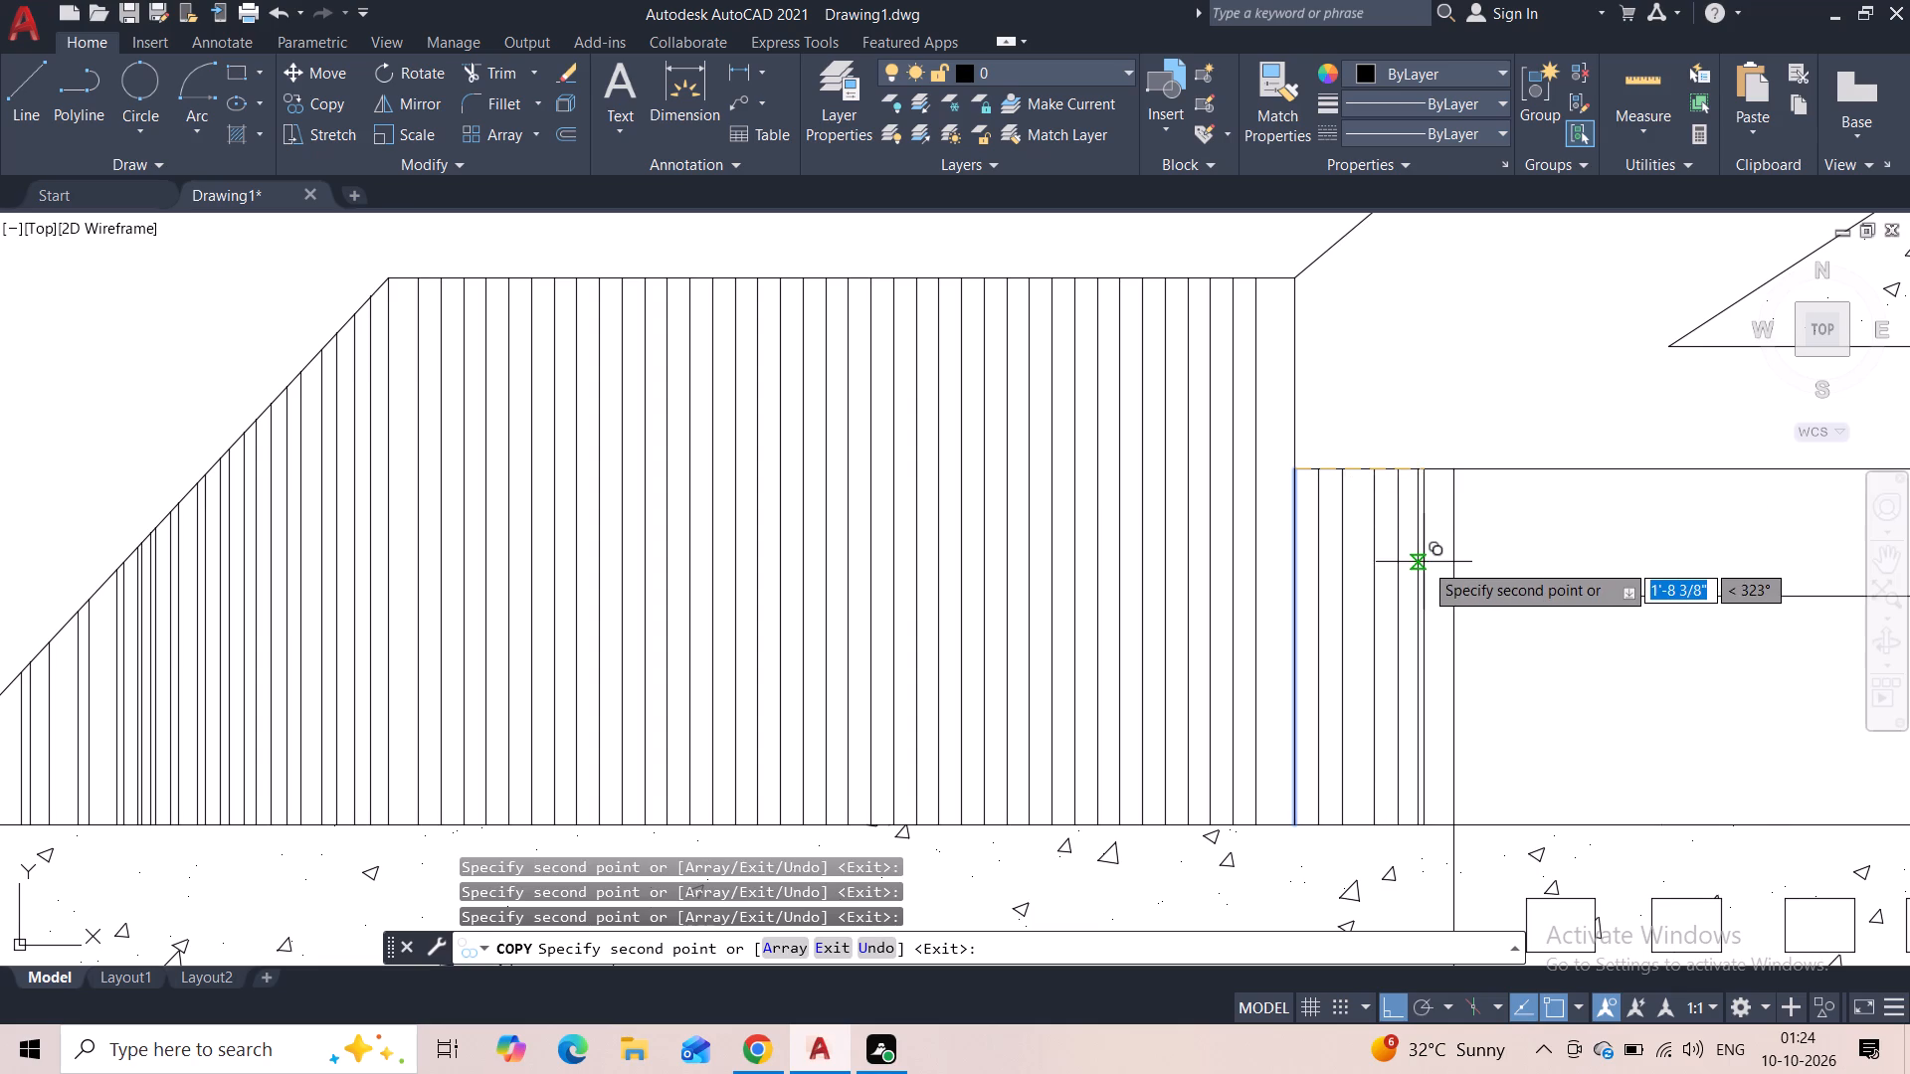
pyautogui.press('Escape')
# Erase one surplus vertical from the crowded strips beneath the wing roof's sloped edge.
pyautogui.scroll(-3, 1420, 468)
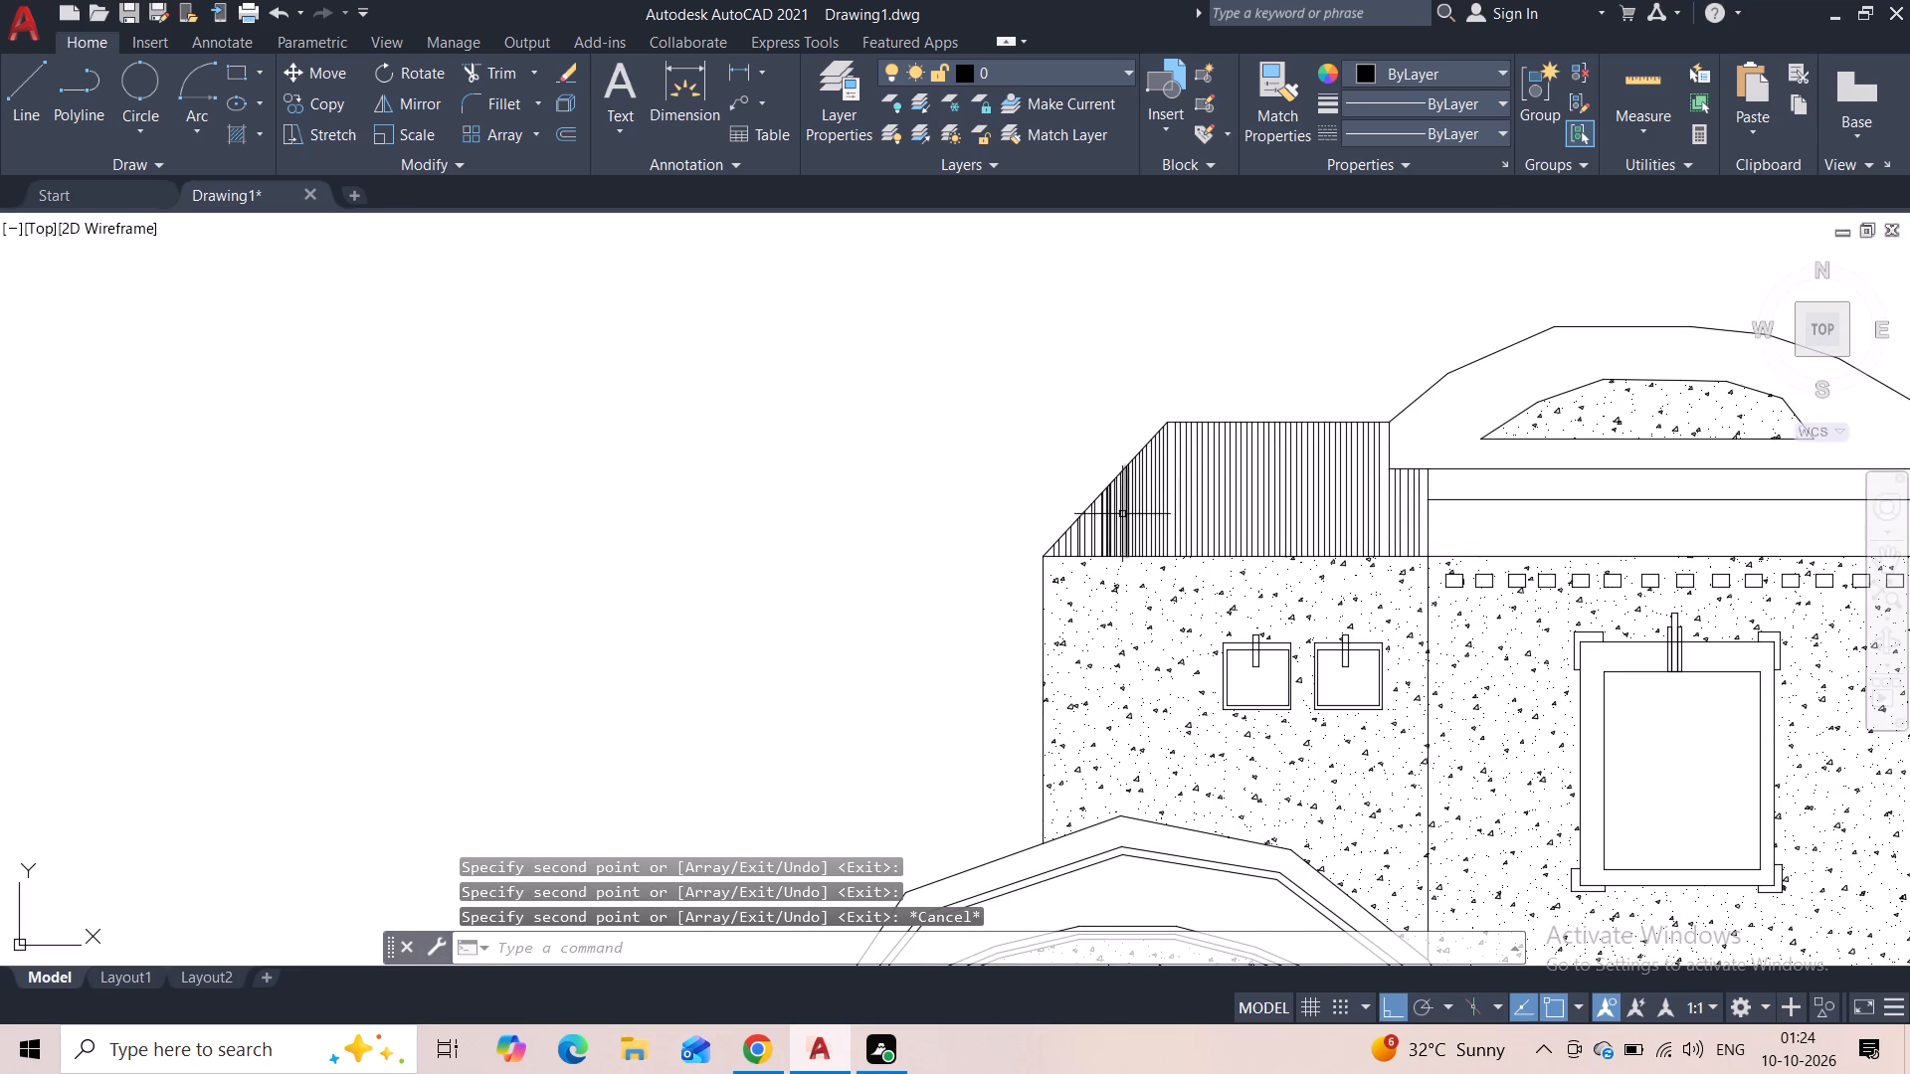
pyautogui.scroll(5, 1118, 515)
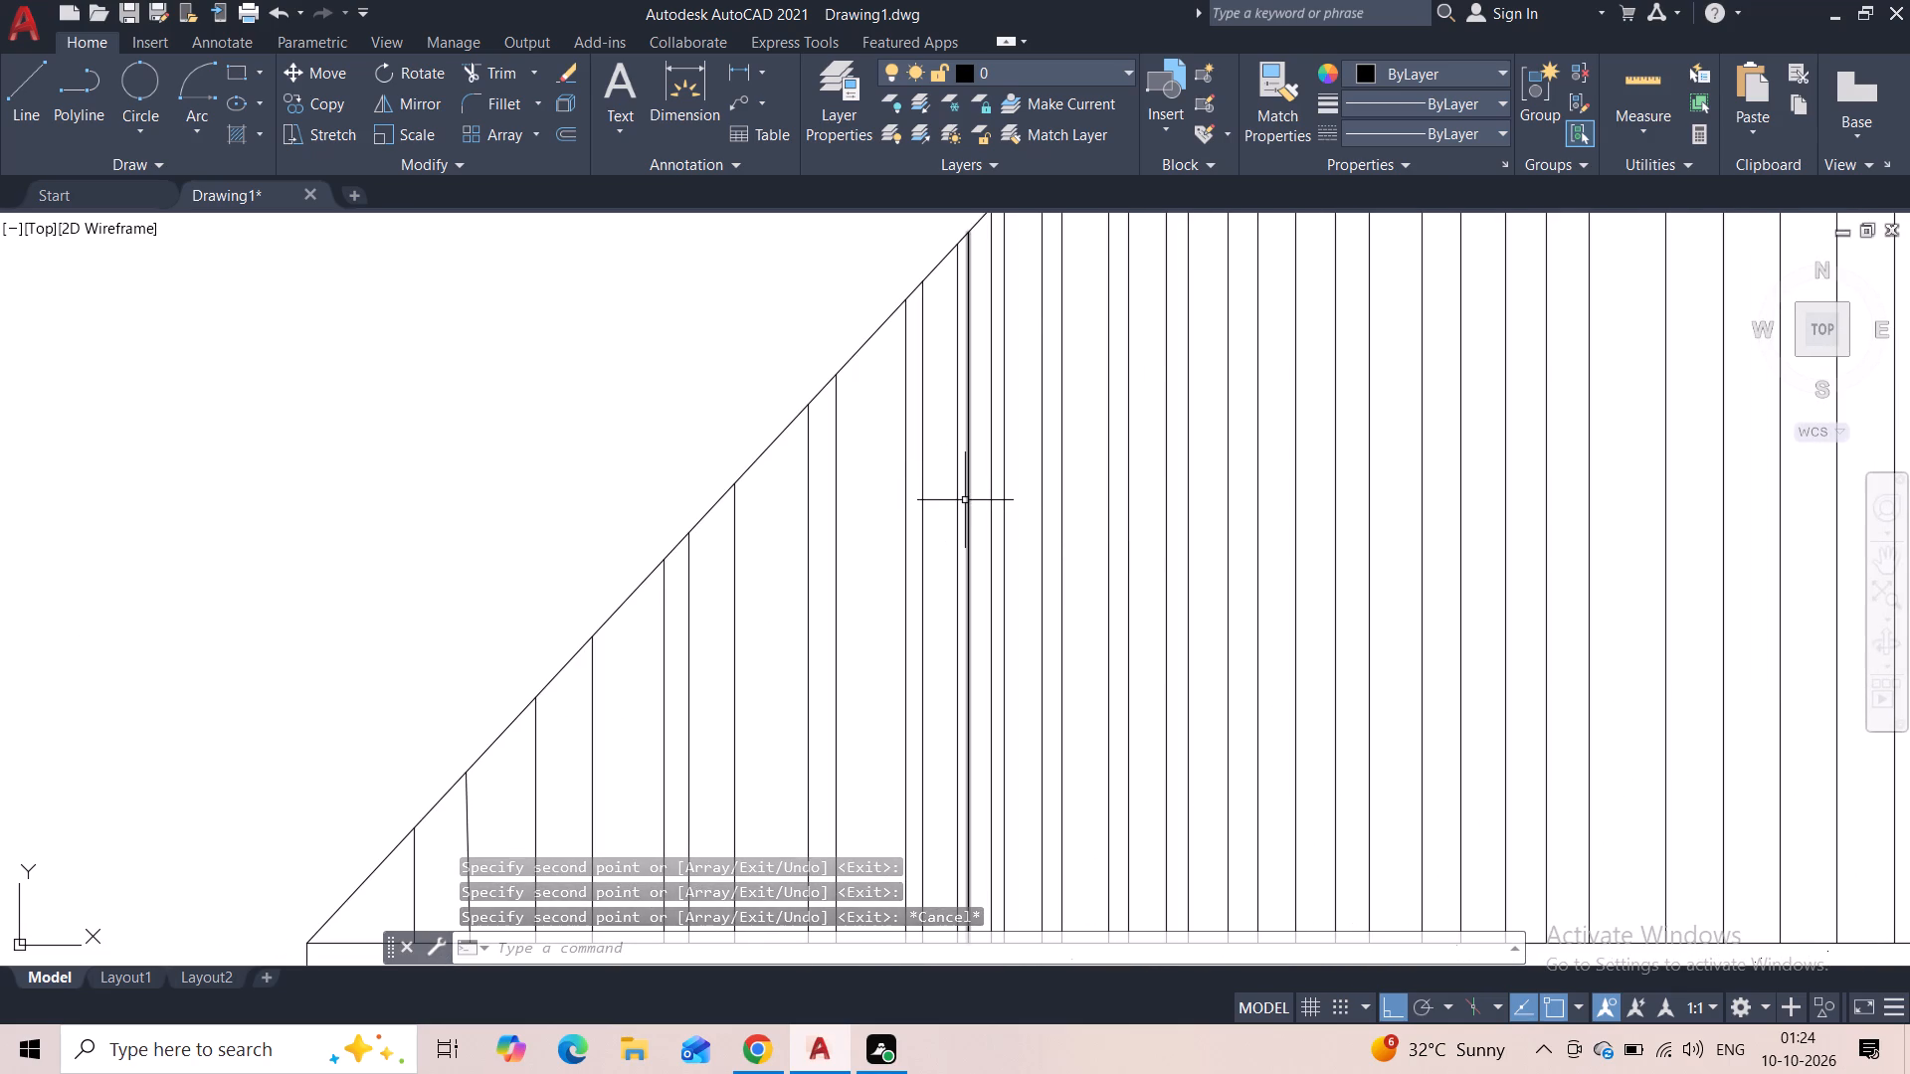
pyautogui.scroll(-4, 964, 502)
pyautogui.scroll(-1, 966, 685)
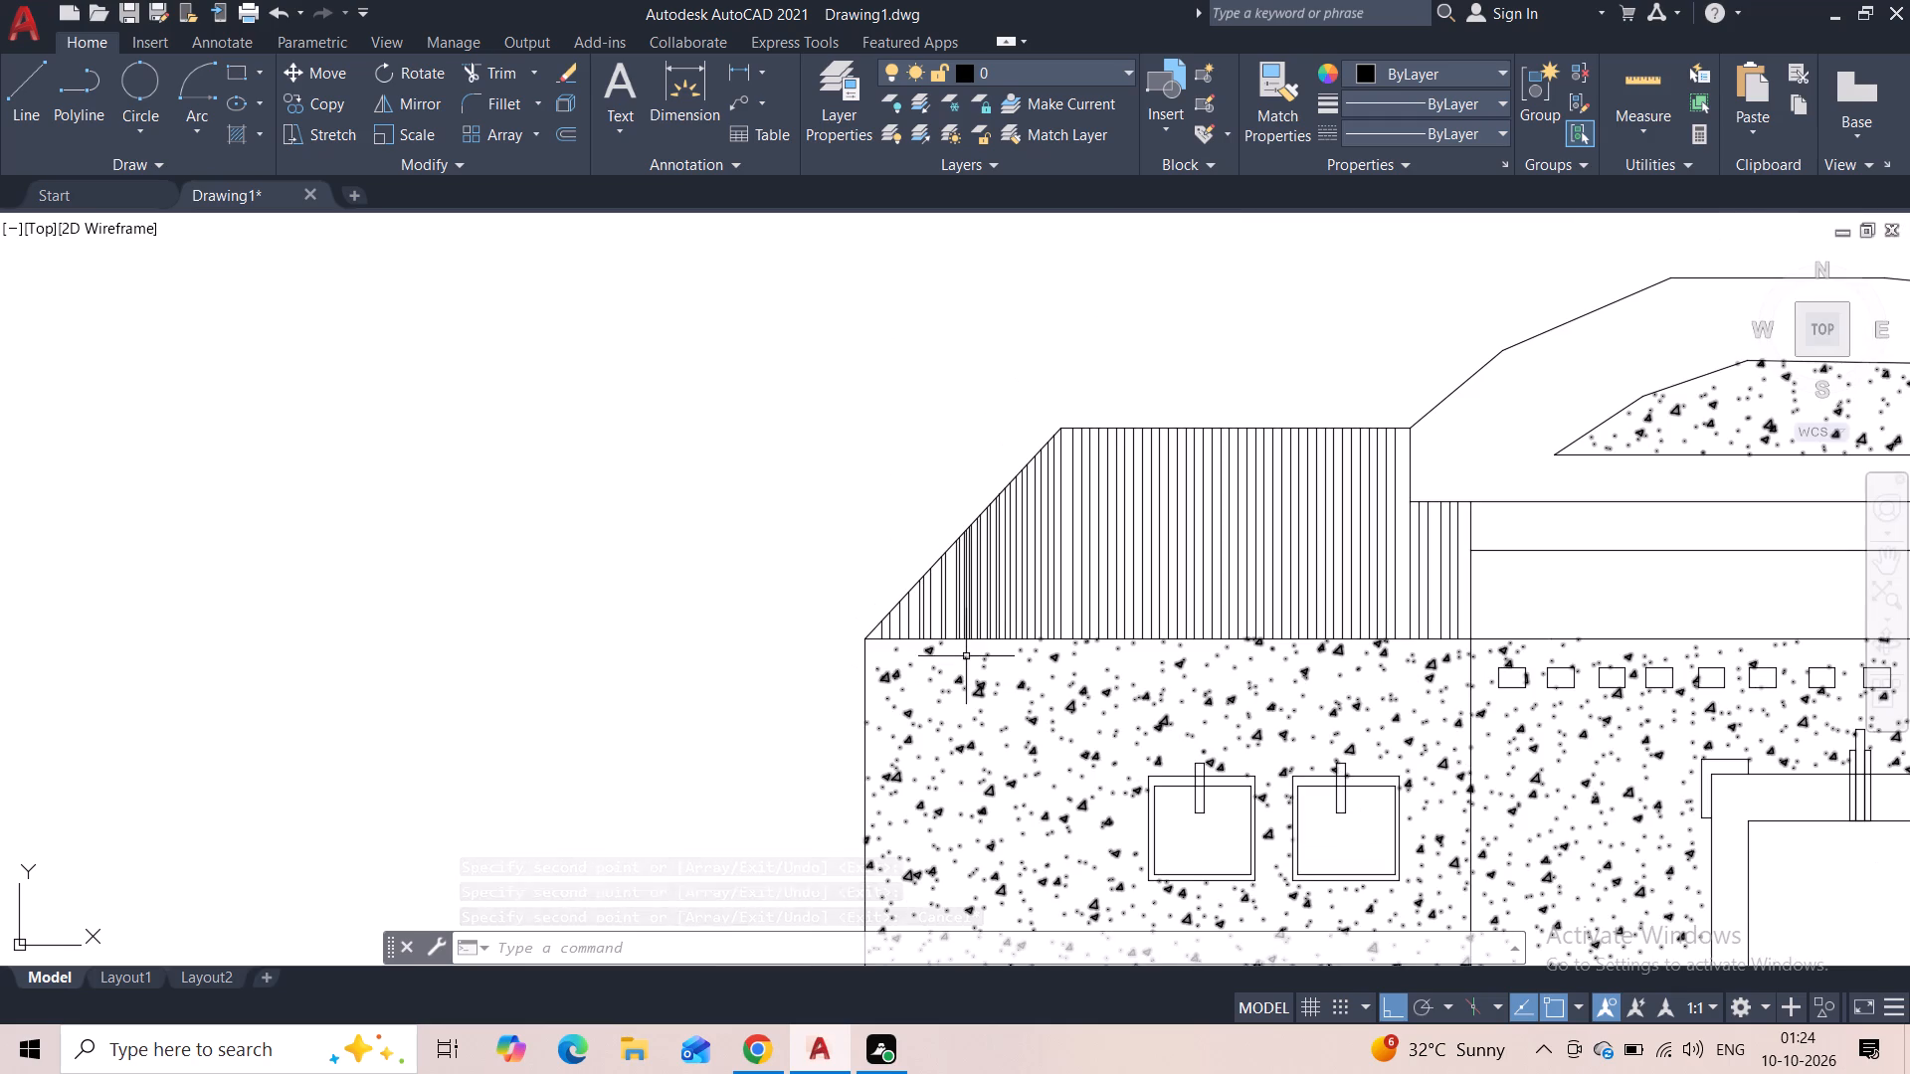
pyautogui.scroll(-1, 902, 500)
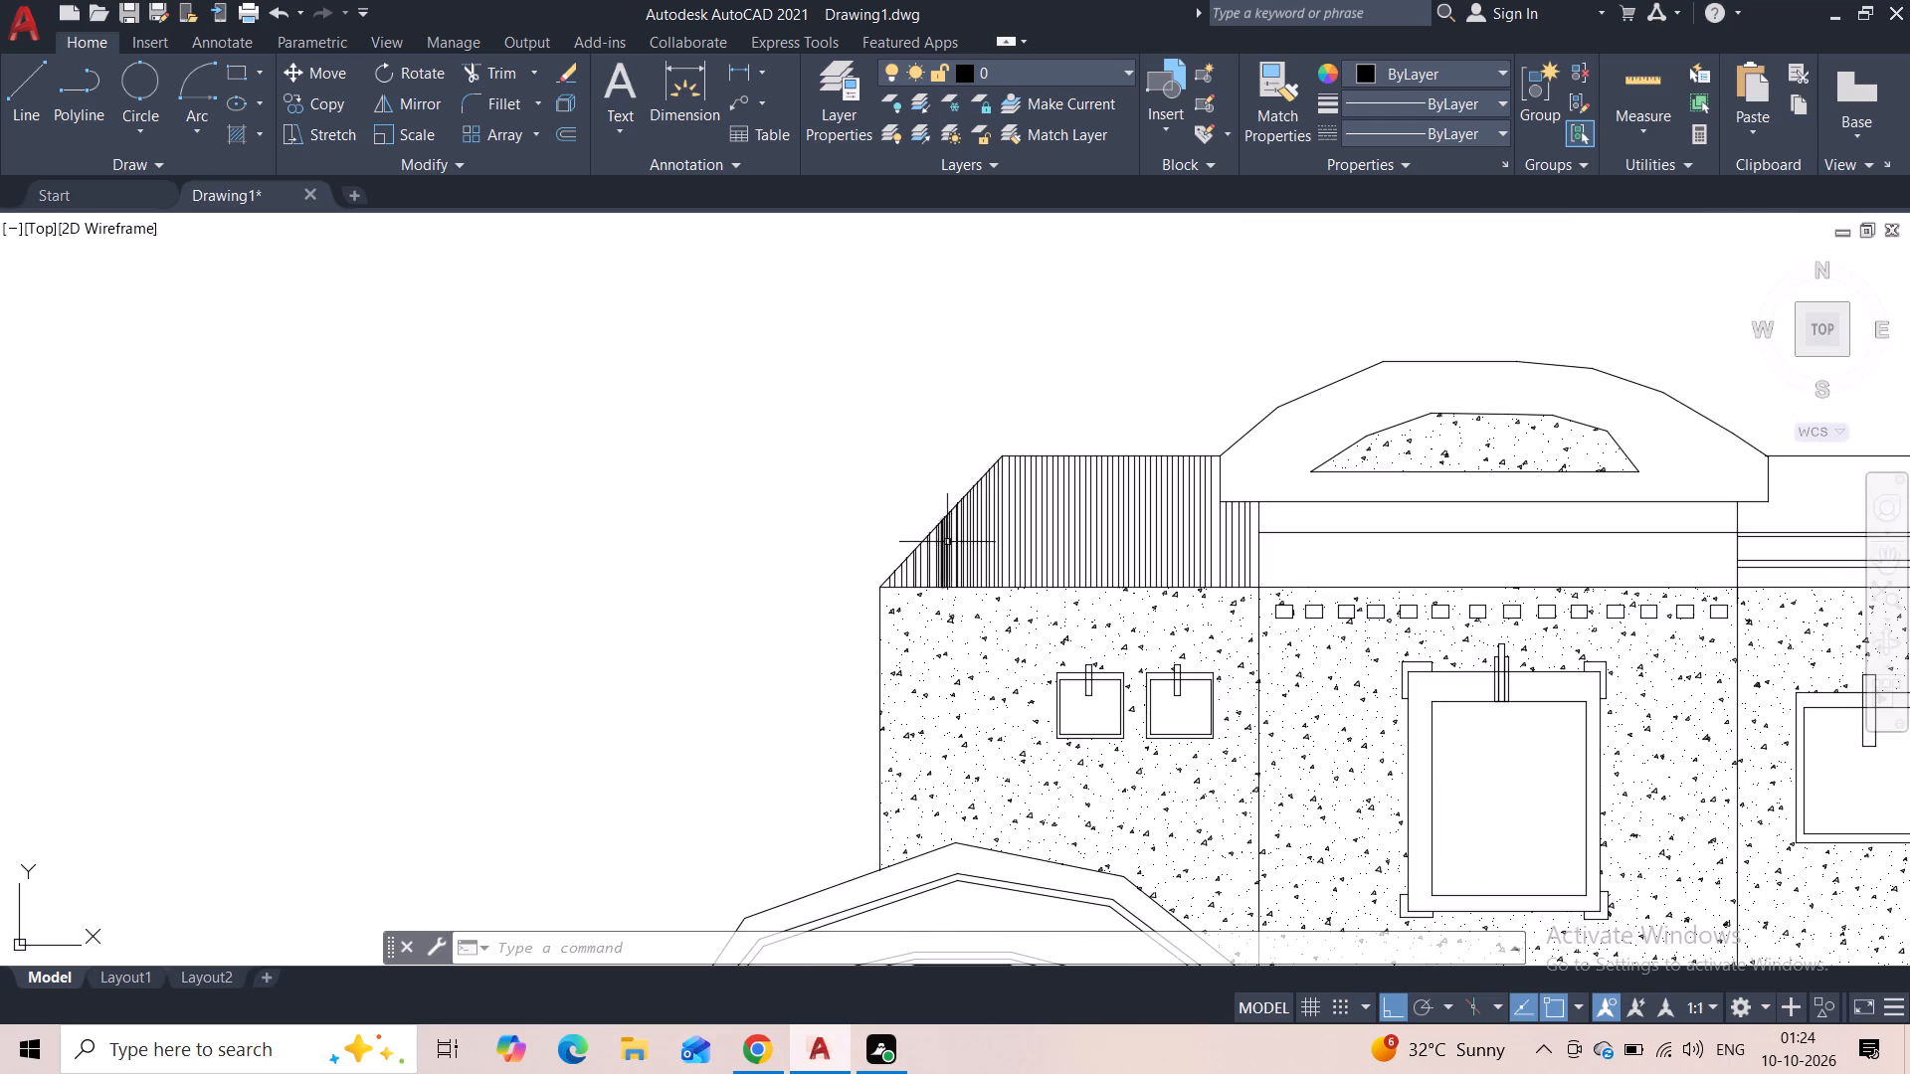
pyautogui.scroll(4, 948, 542)
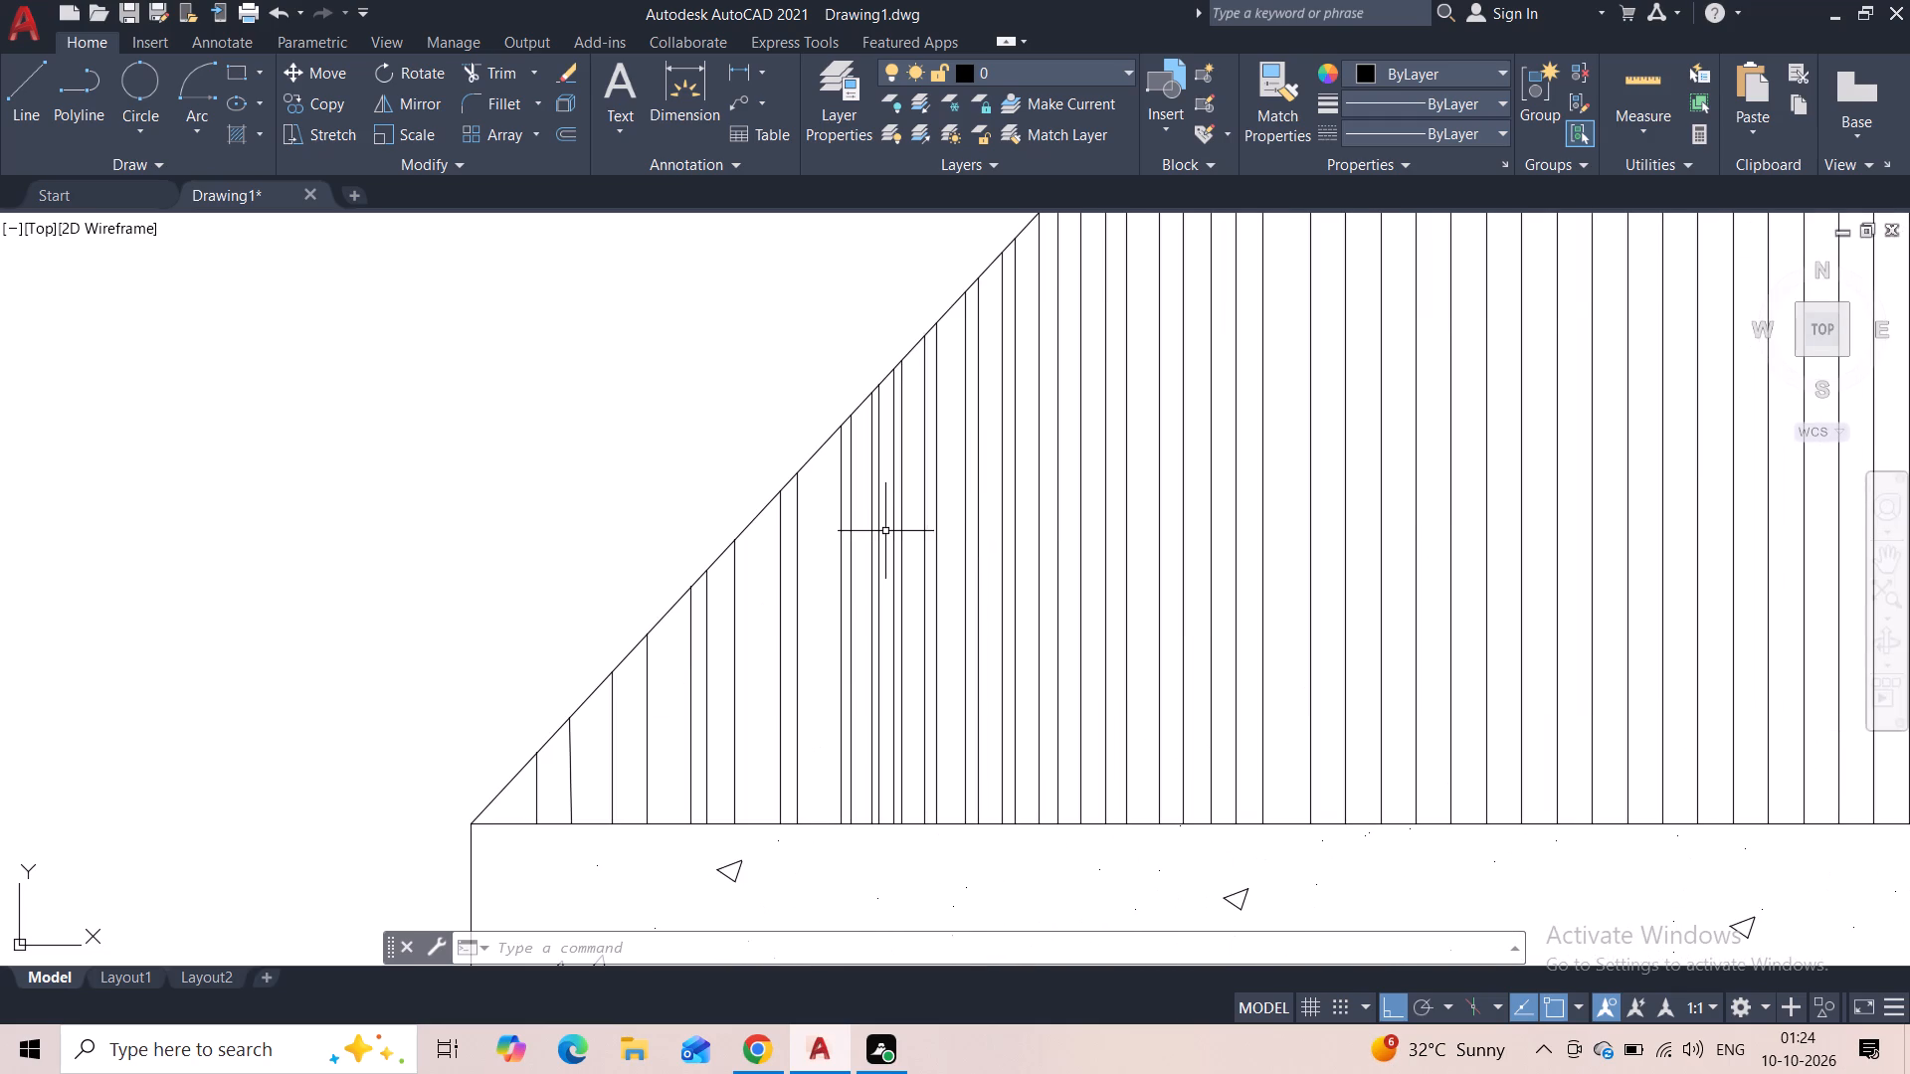
pyautogui.click(878, 531)
pyautogui.press('Delete')
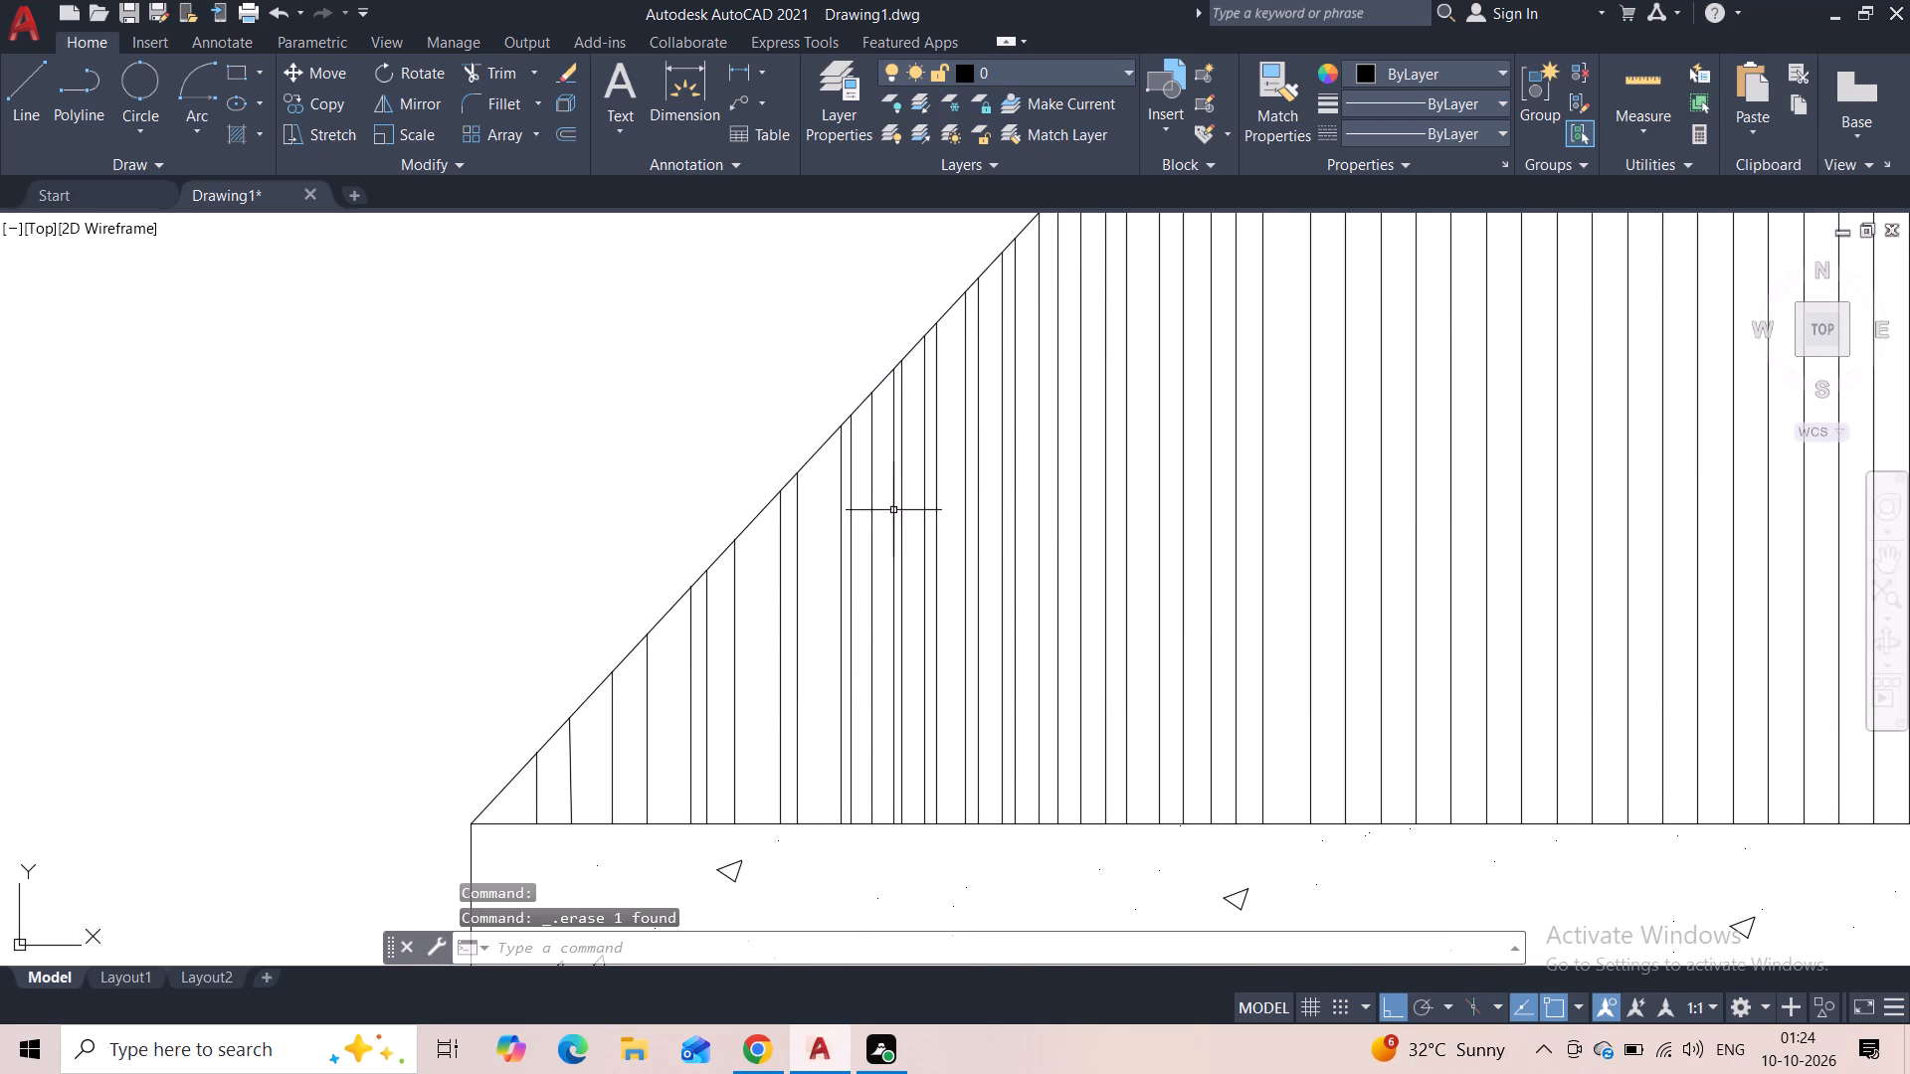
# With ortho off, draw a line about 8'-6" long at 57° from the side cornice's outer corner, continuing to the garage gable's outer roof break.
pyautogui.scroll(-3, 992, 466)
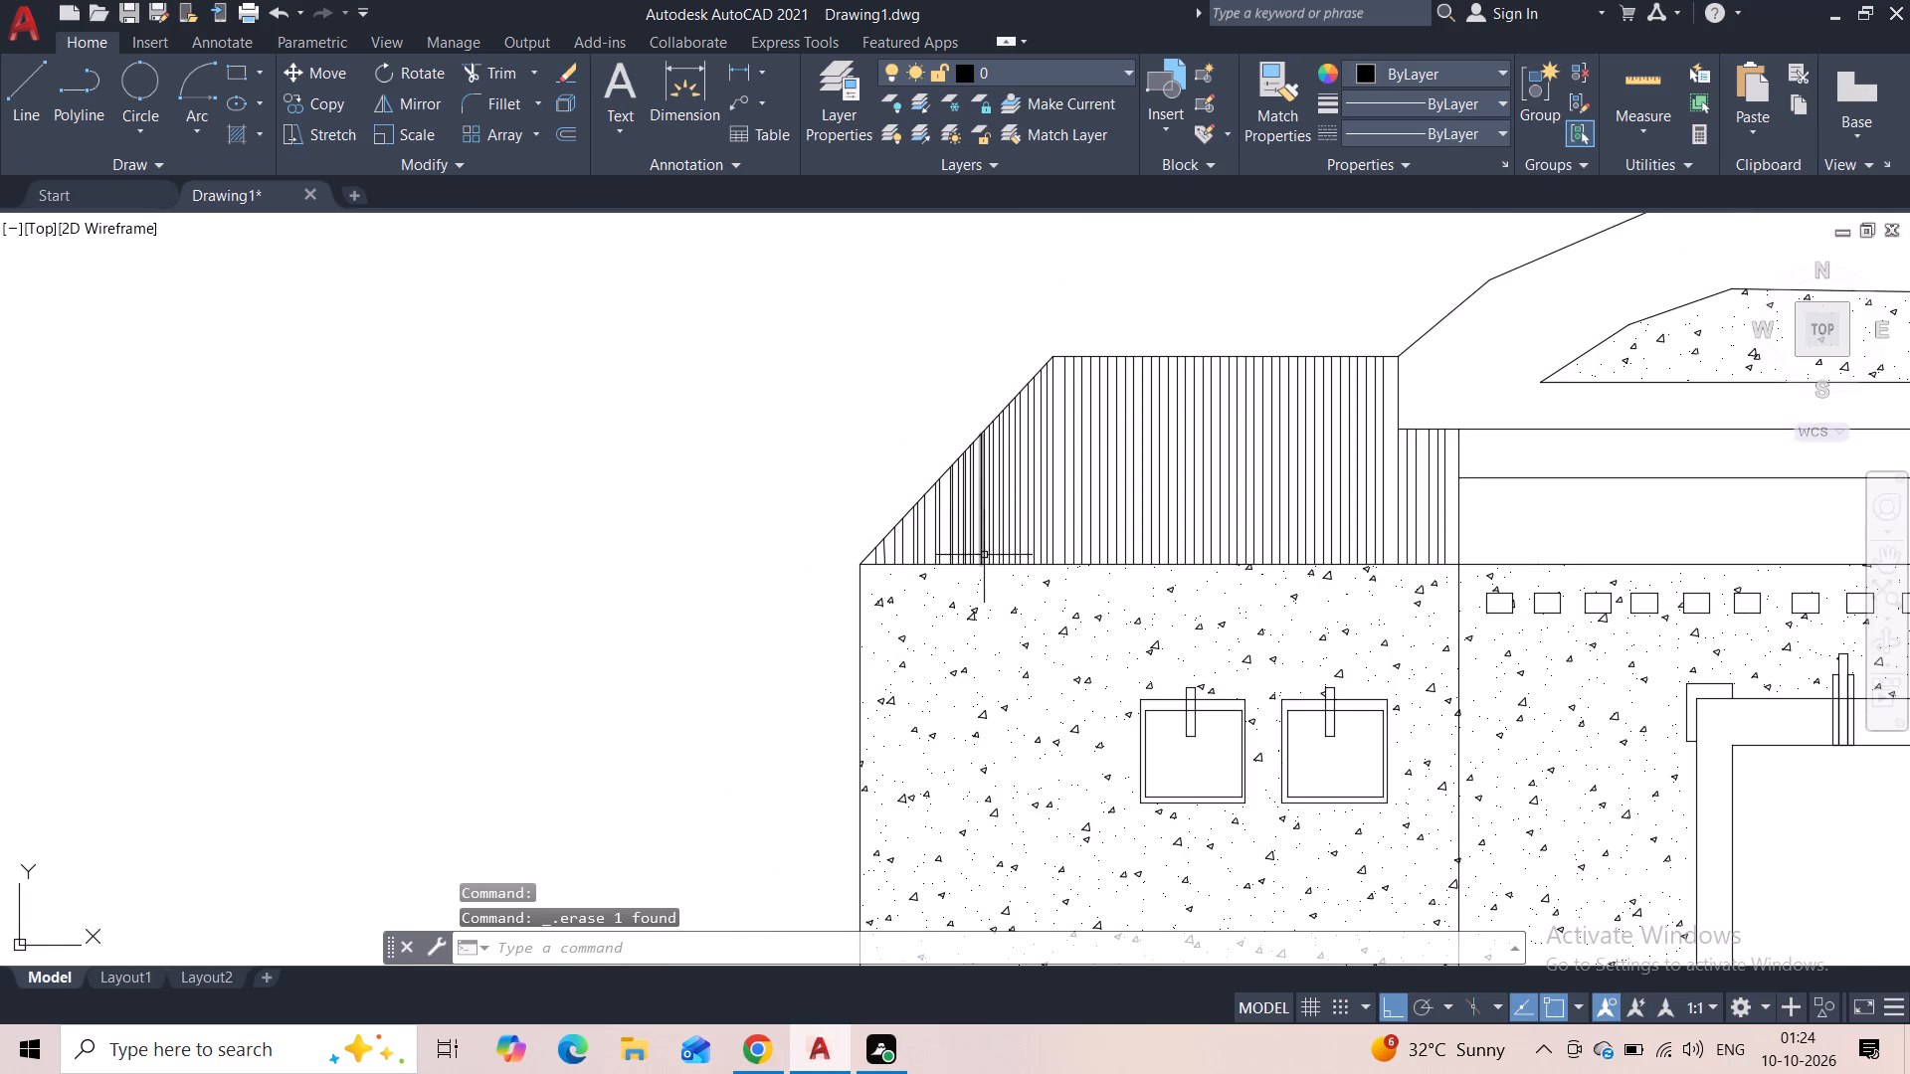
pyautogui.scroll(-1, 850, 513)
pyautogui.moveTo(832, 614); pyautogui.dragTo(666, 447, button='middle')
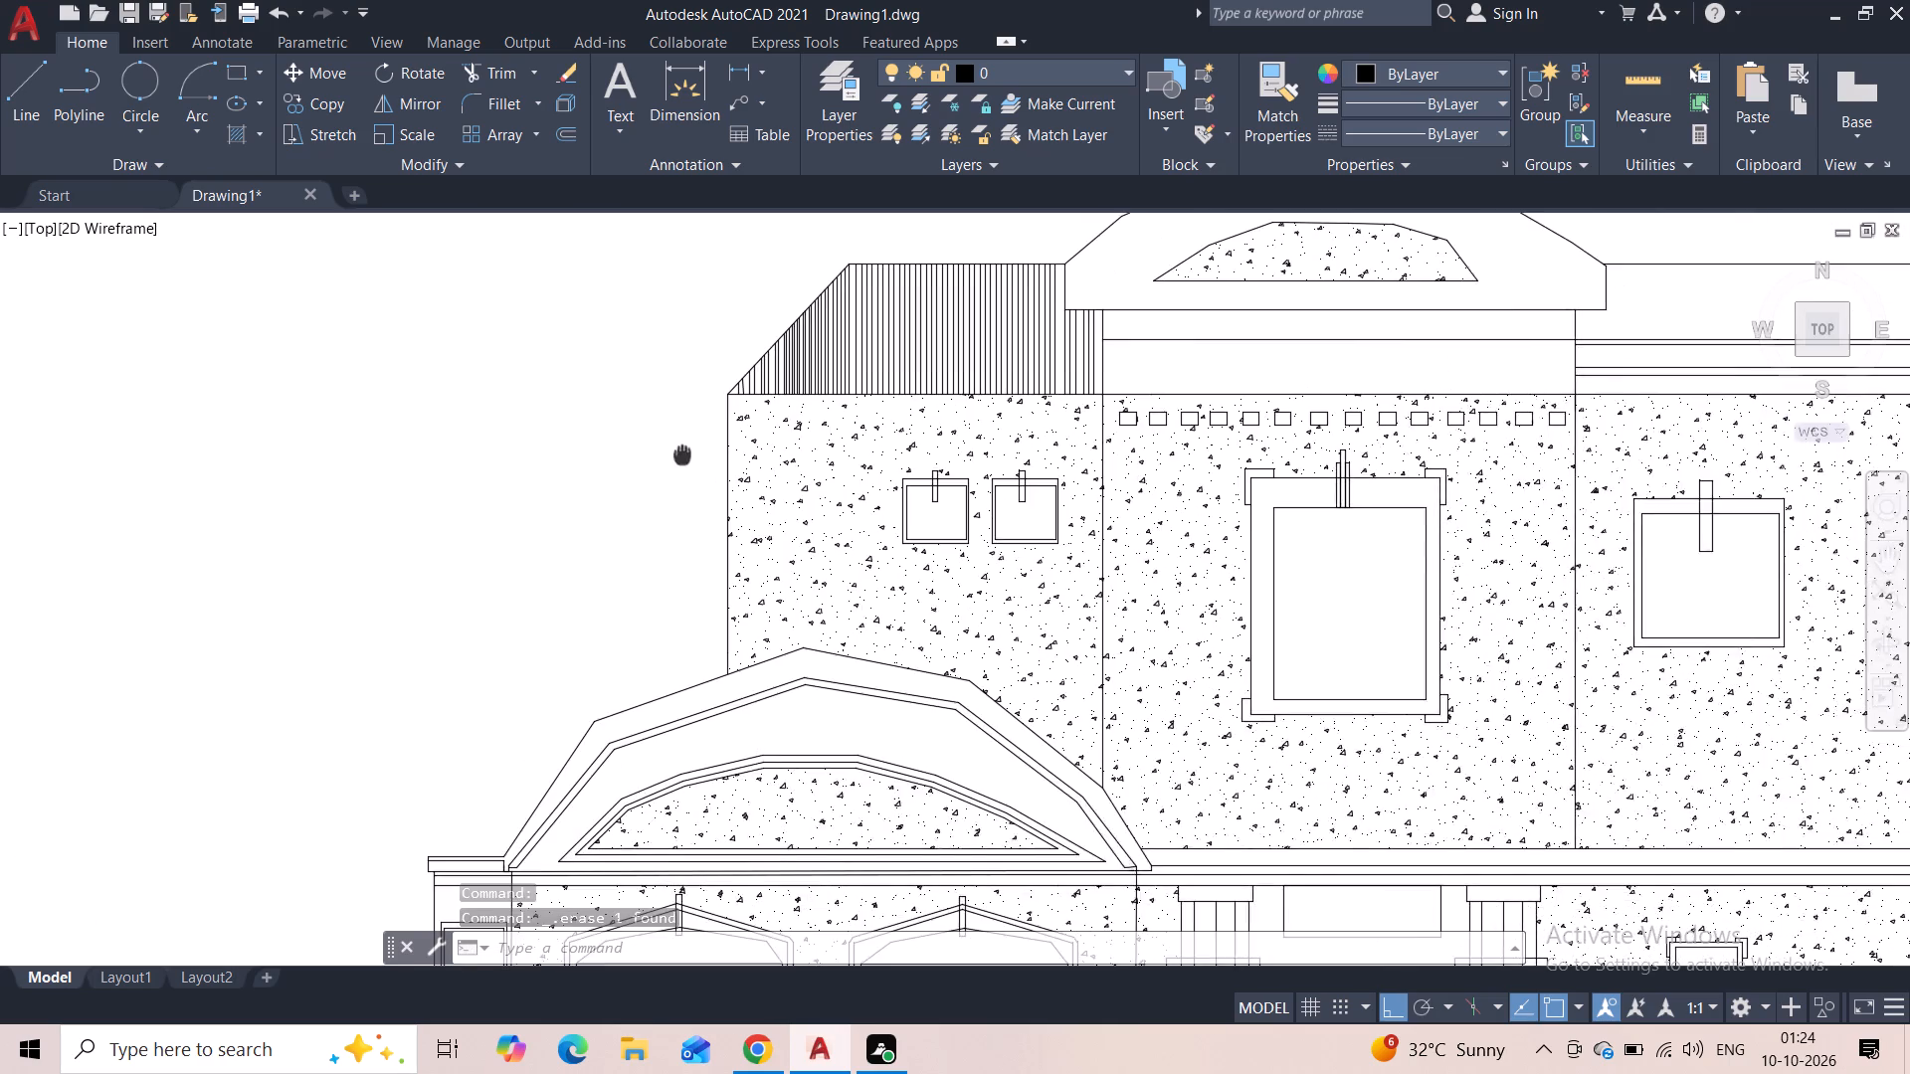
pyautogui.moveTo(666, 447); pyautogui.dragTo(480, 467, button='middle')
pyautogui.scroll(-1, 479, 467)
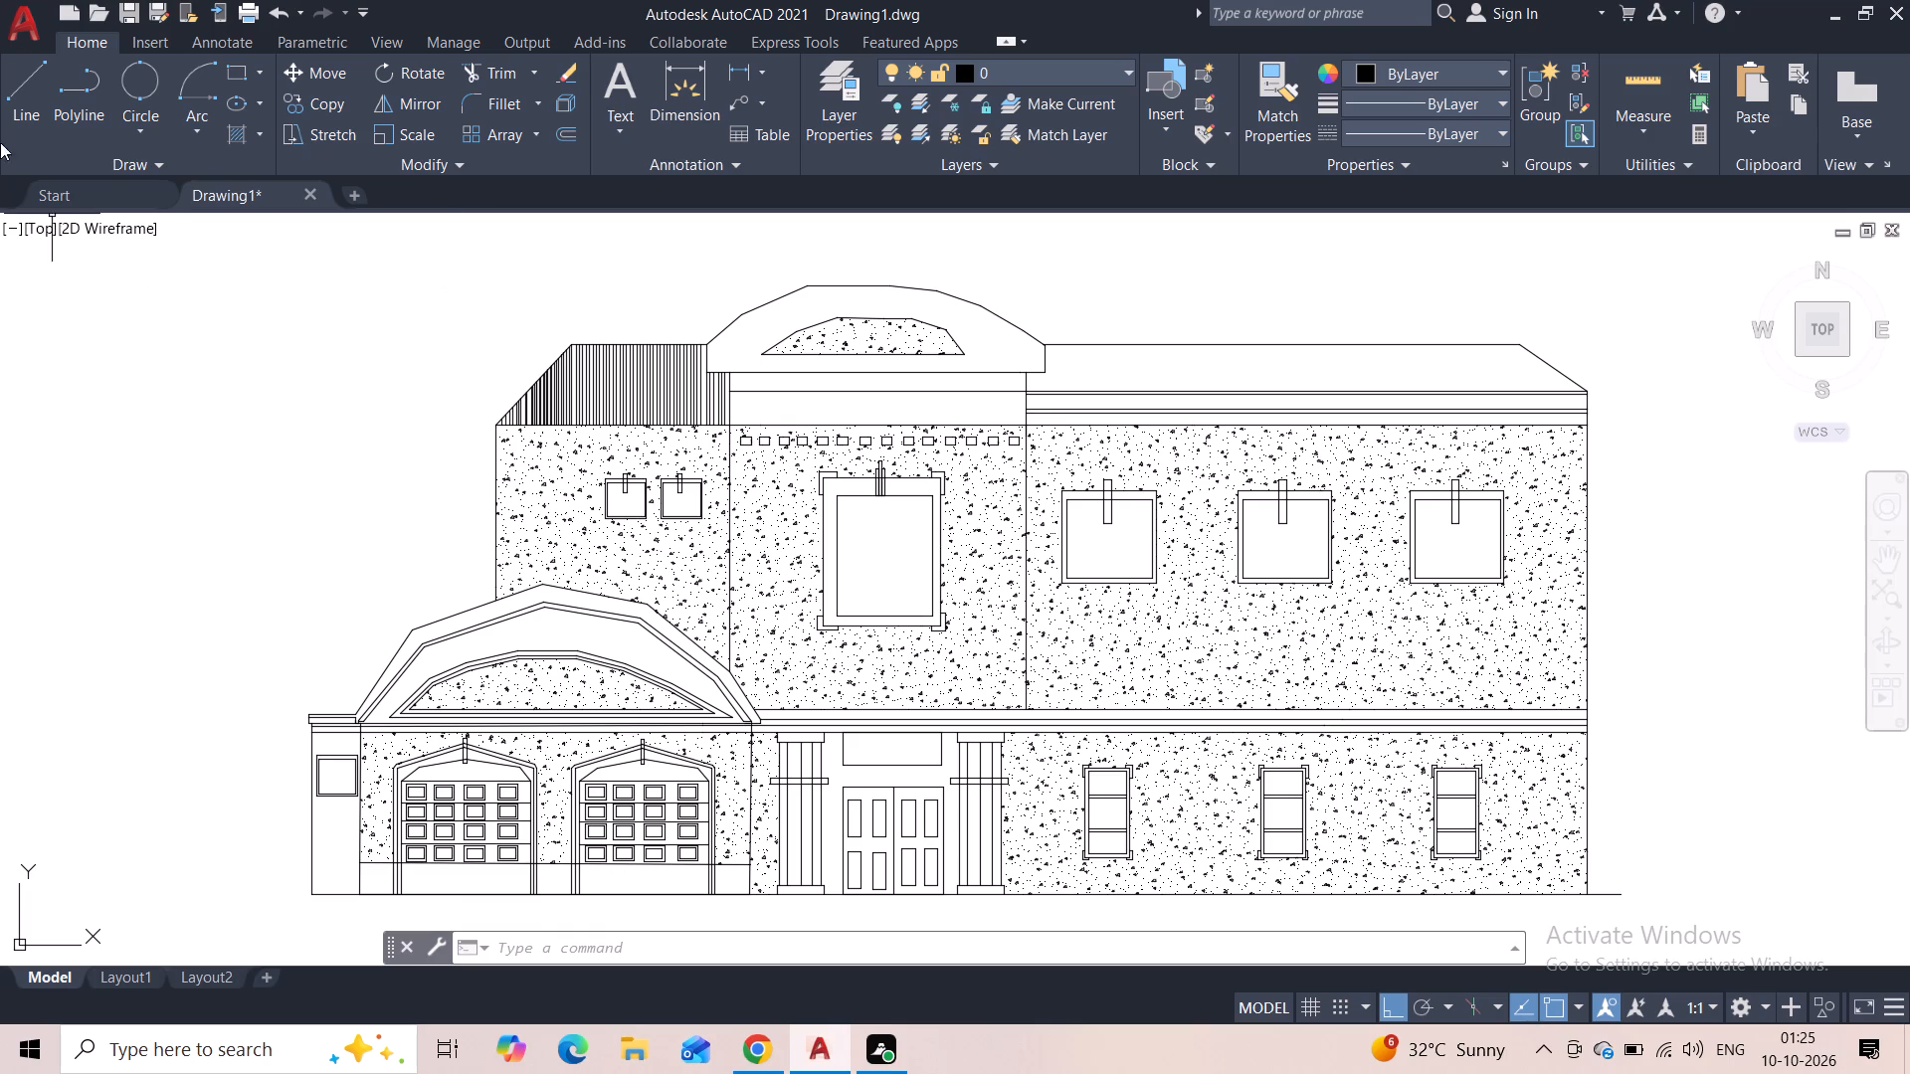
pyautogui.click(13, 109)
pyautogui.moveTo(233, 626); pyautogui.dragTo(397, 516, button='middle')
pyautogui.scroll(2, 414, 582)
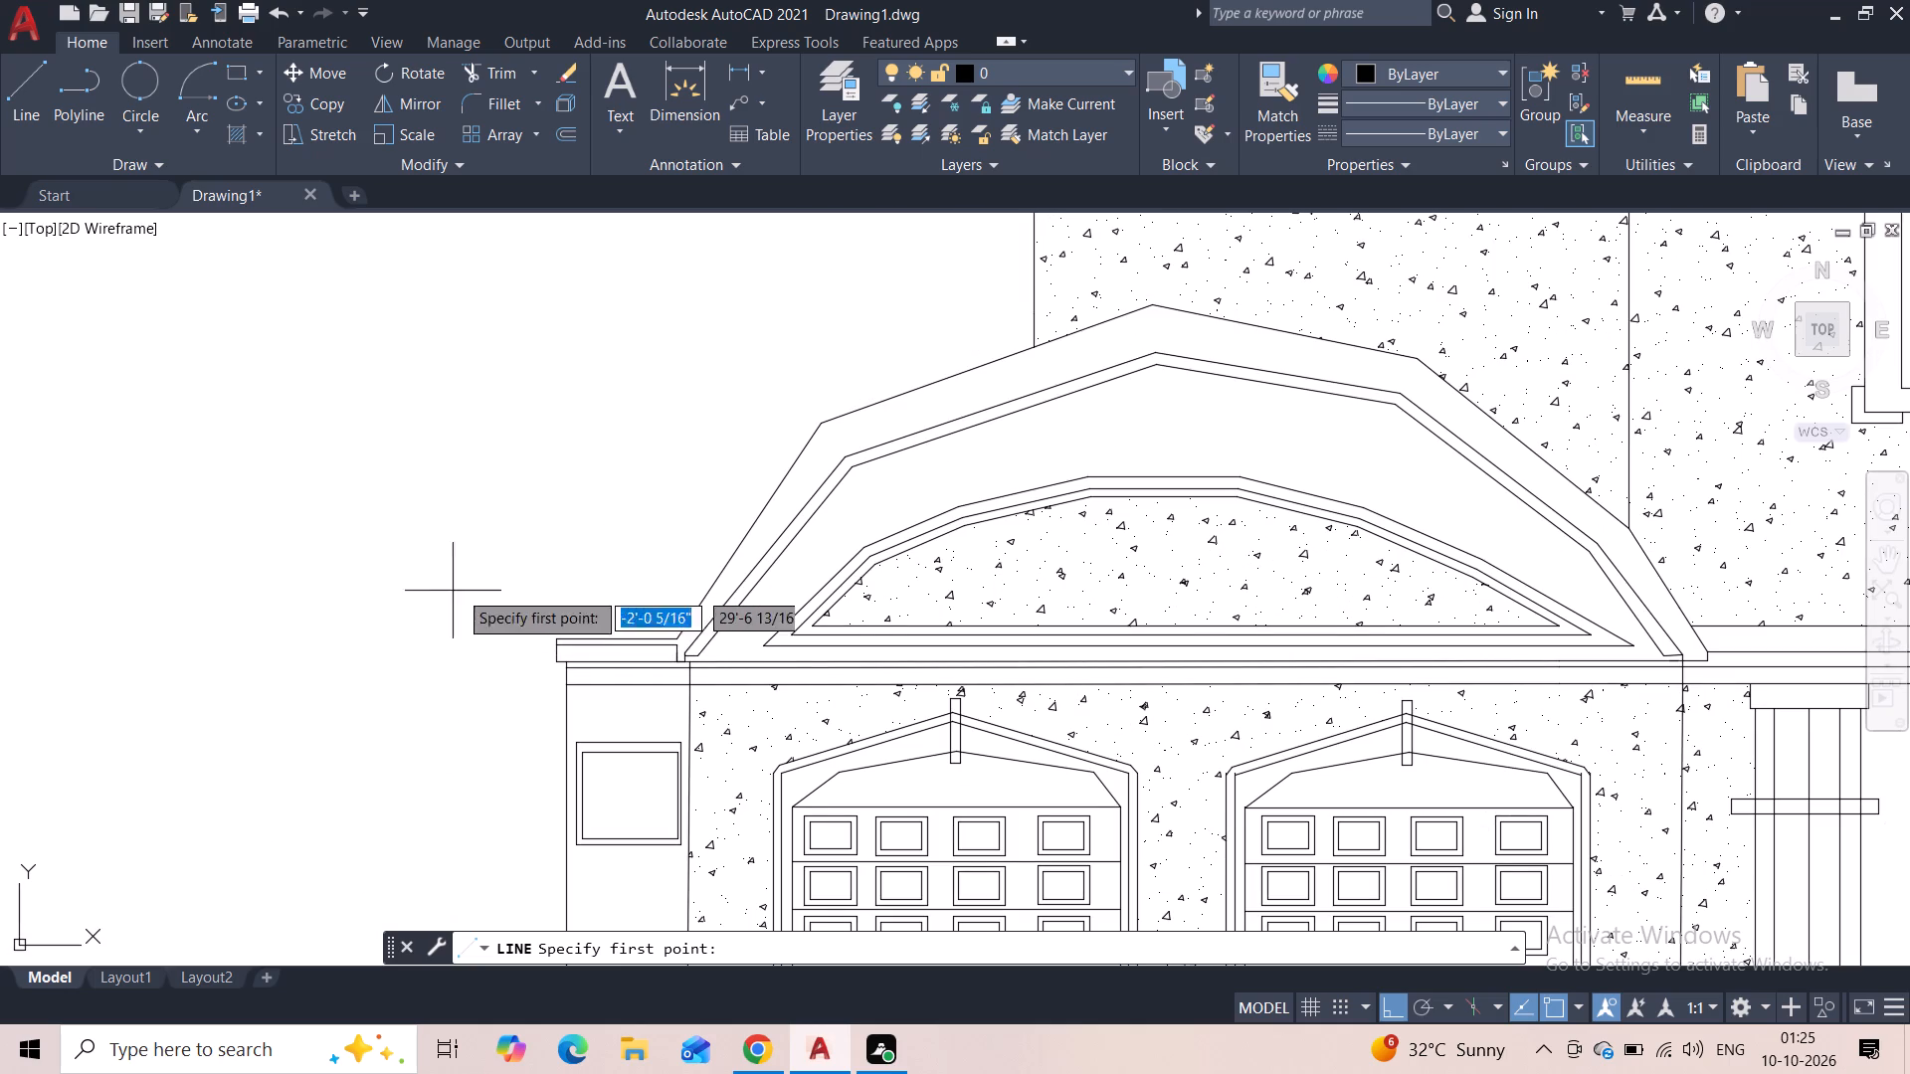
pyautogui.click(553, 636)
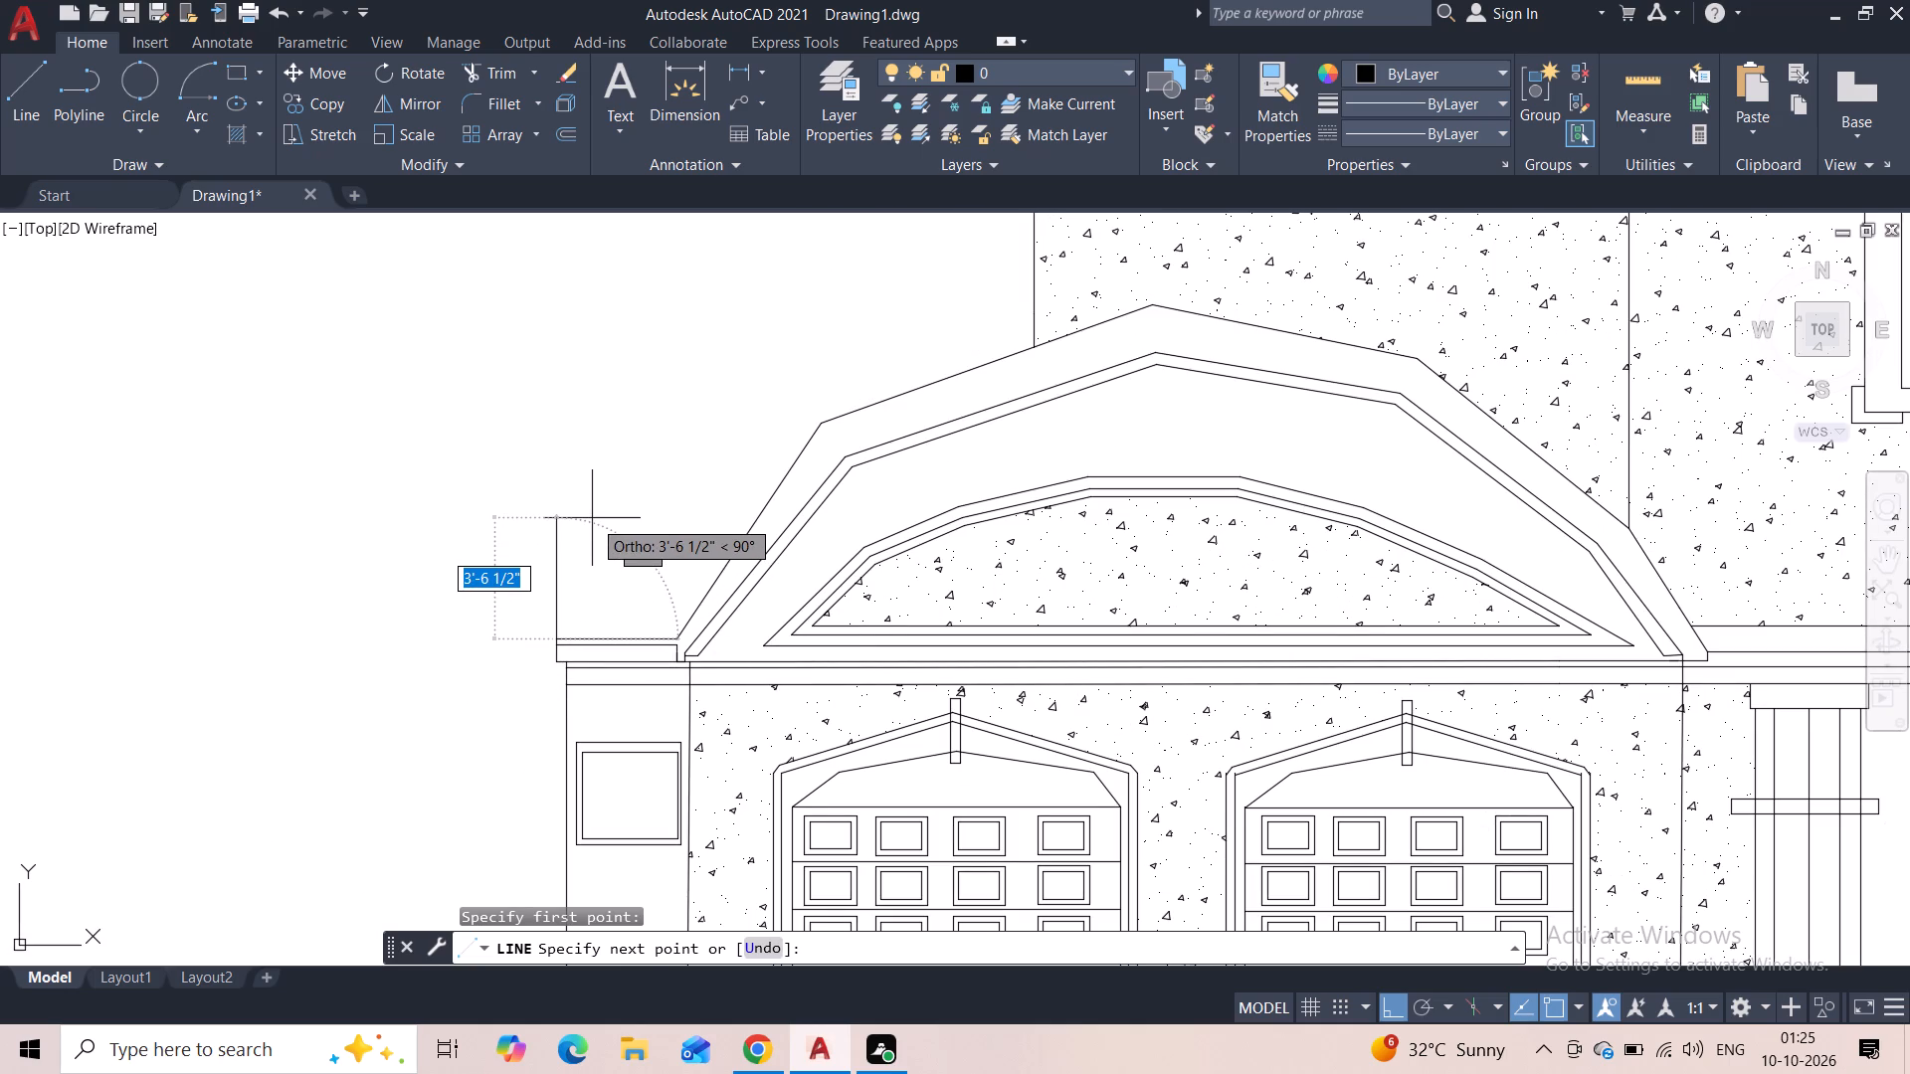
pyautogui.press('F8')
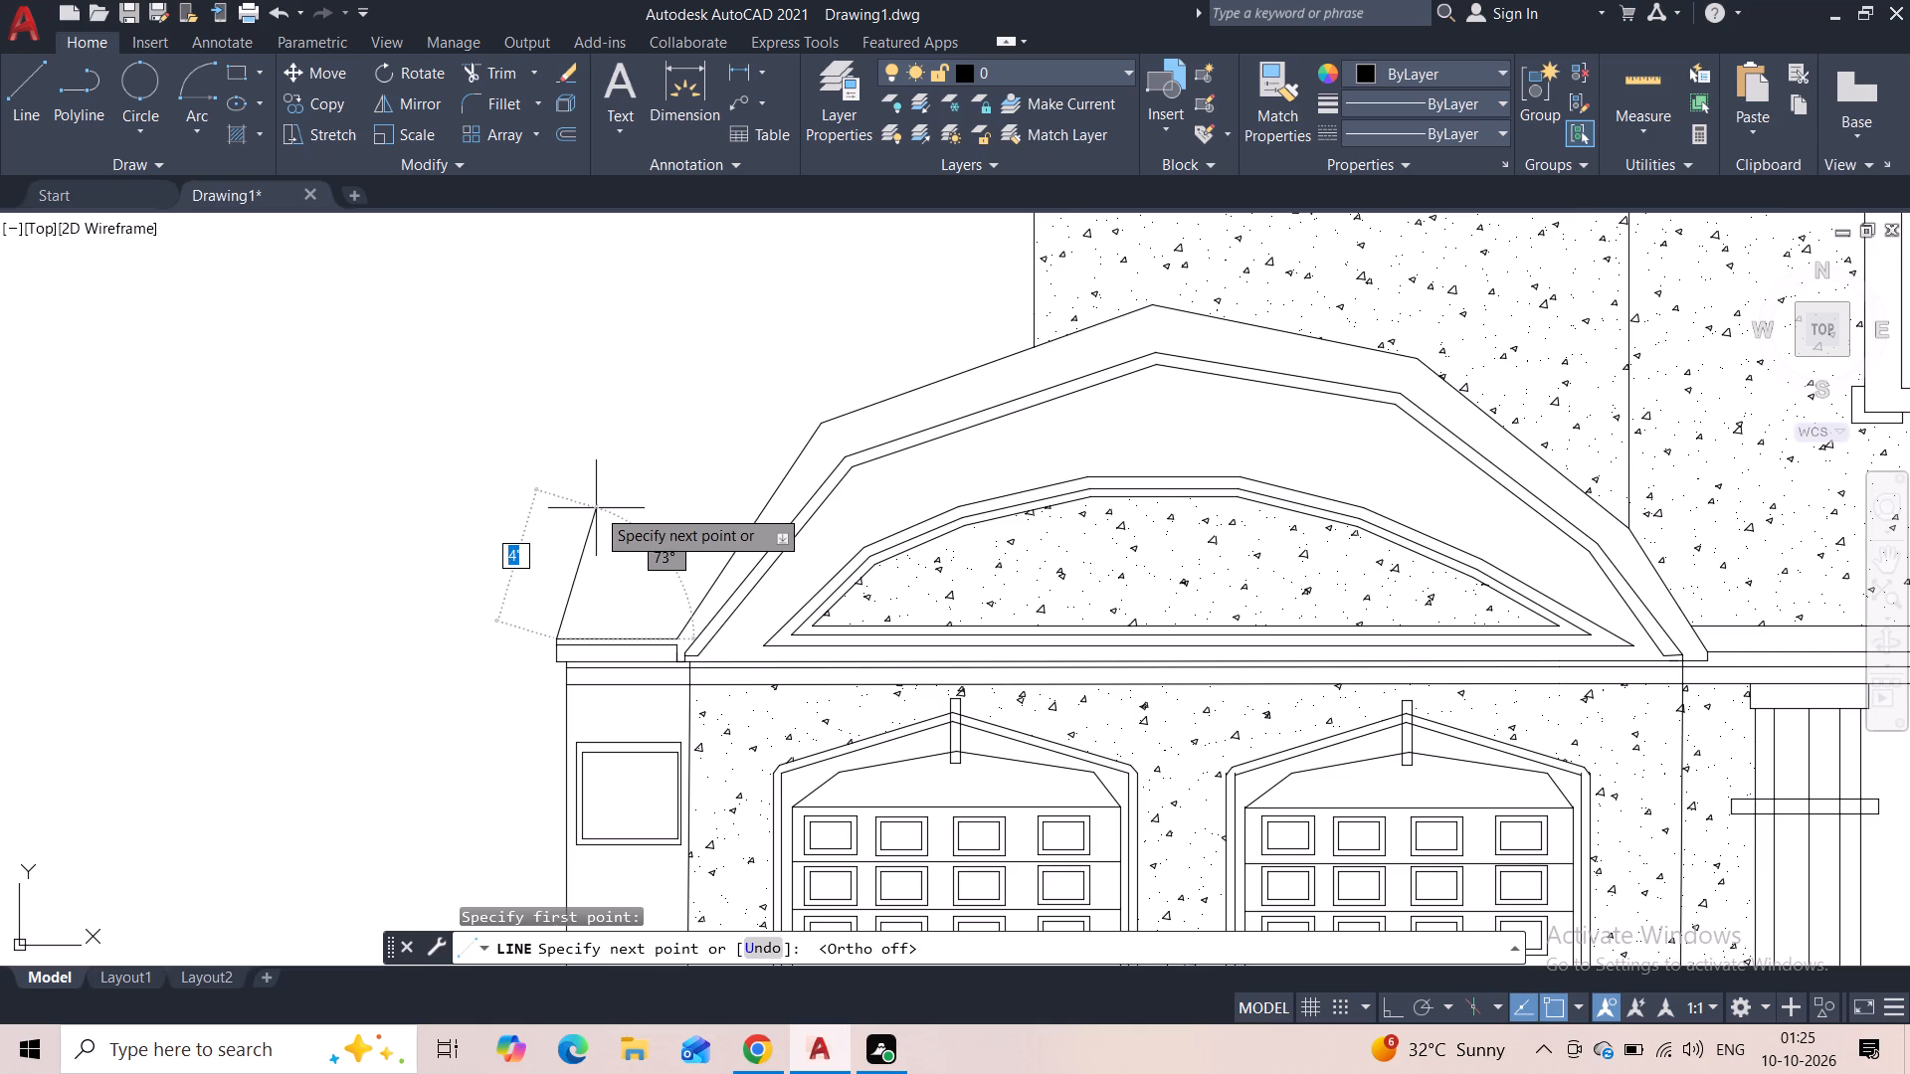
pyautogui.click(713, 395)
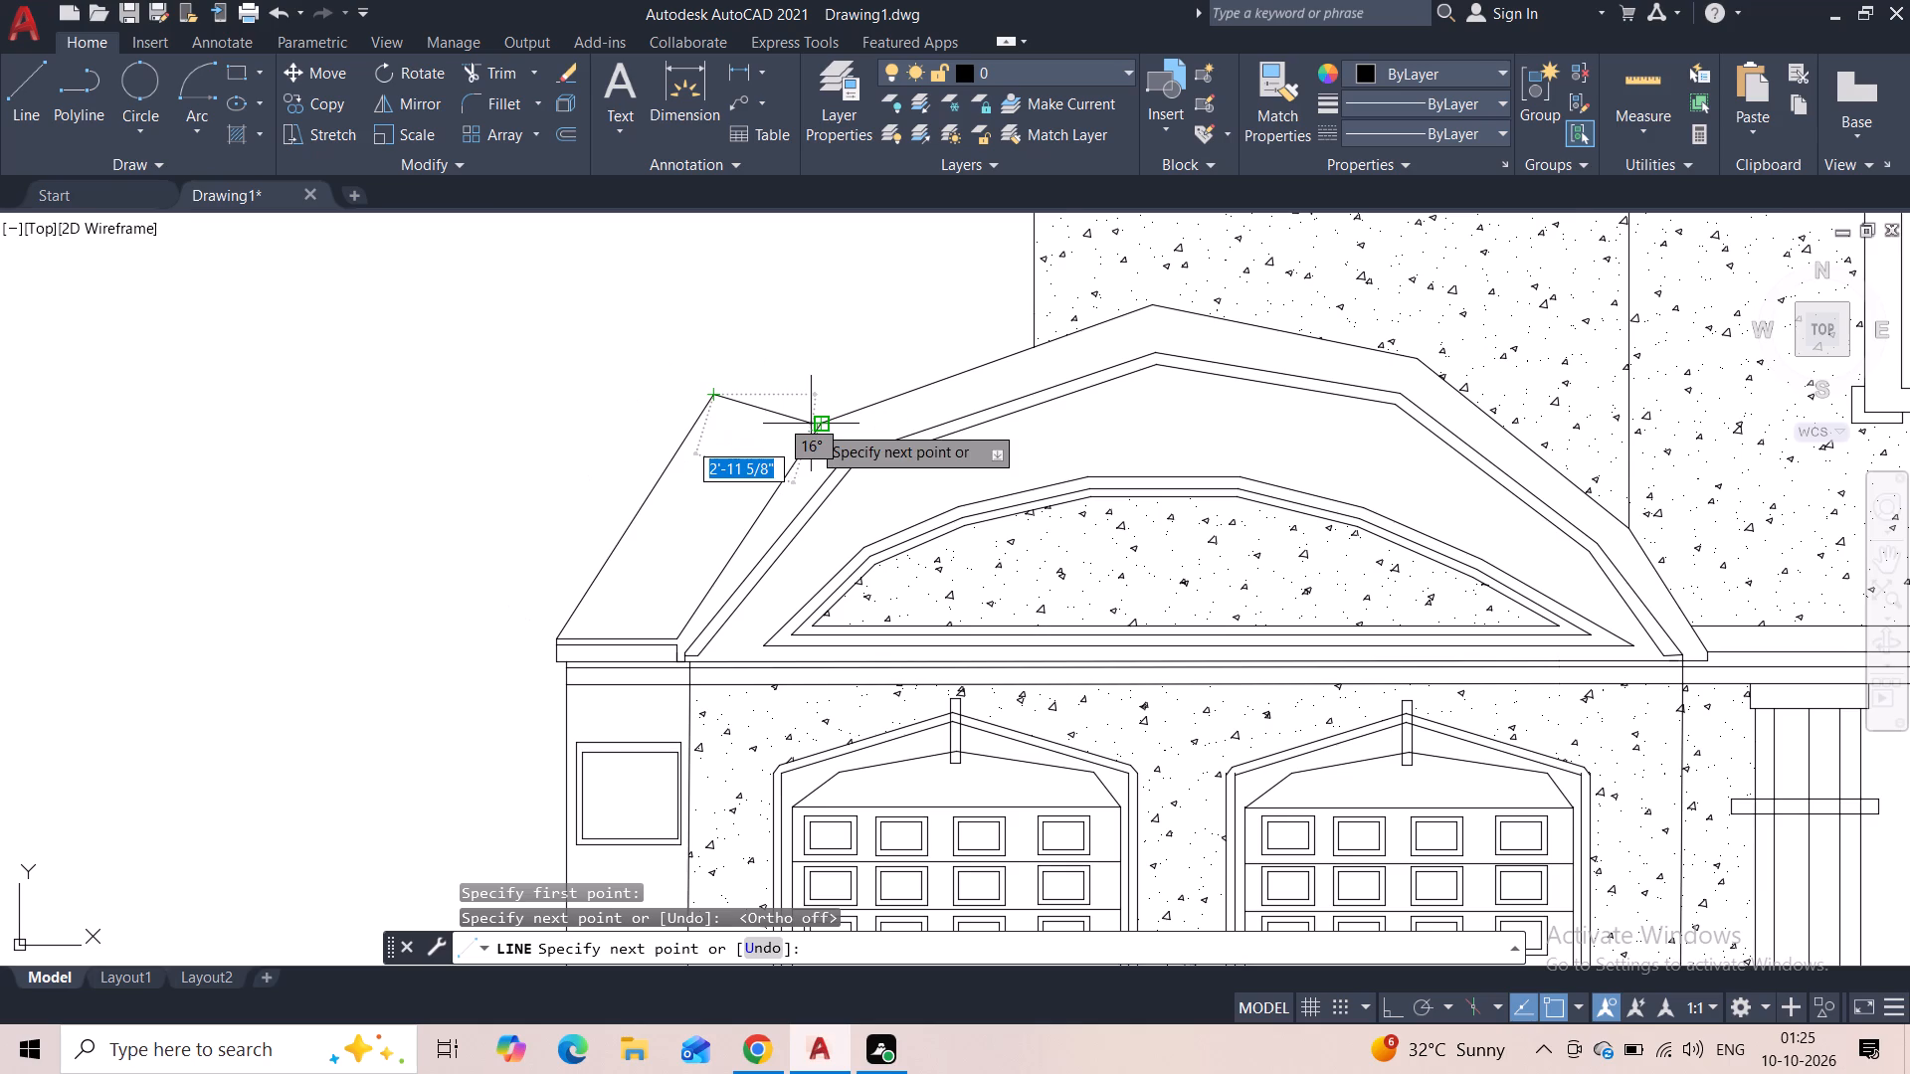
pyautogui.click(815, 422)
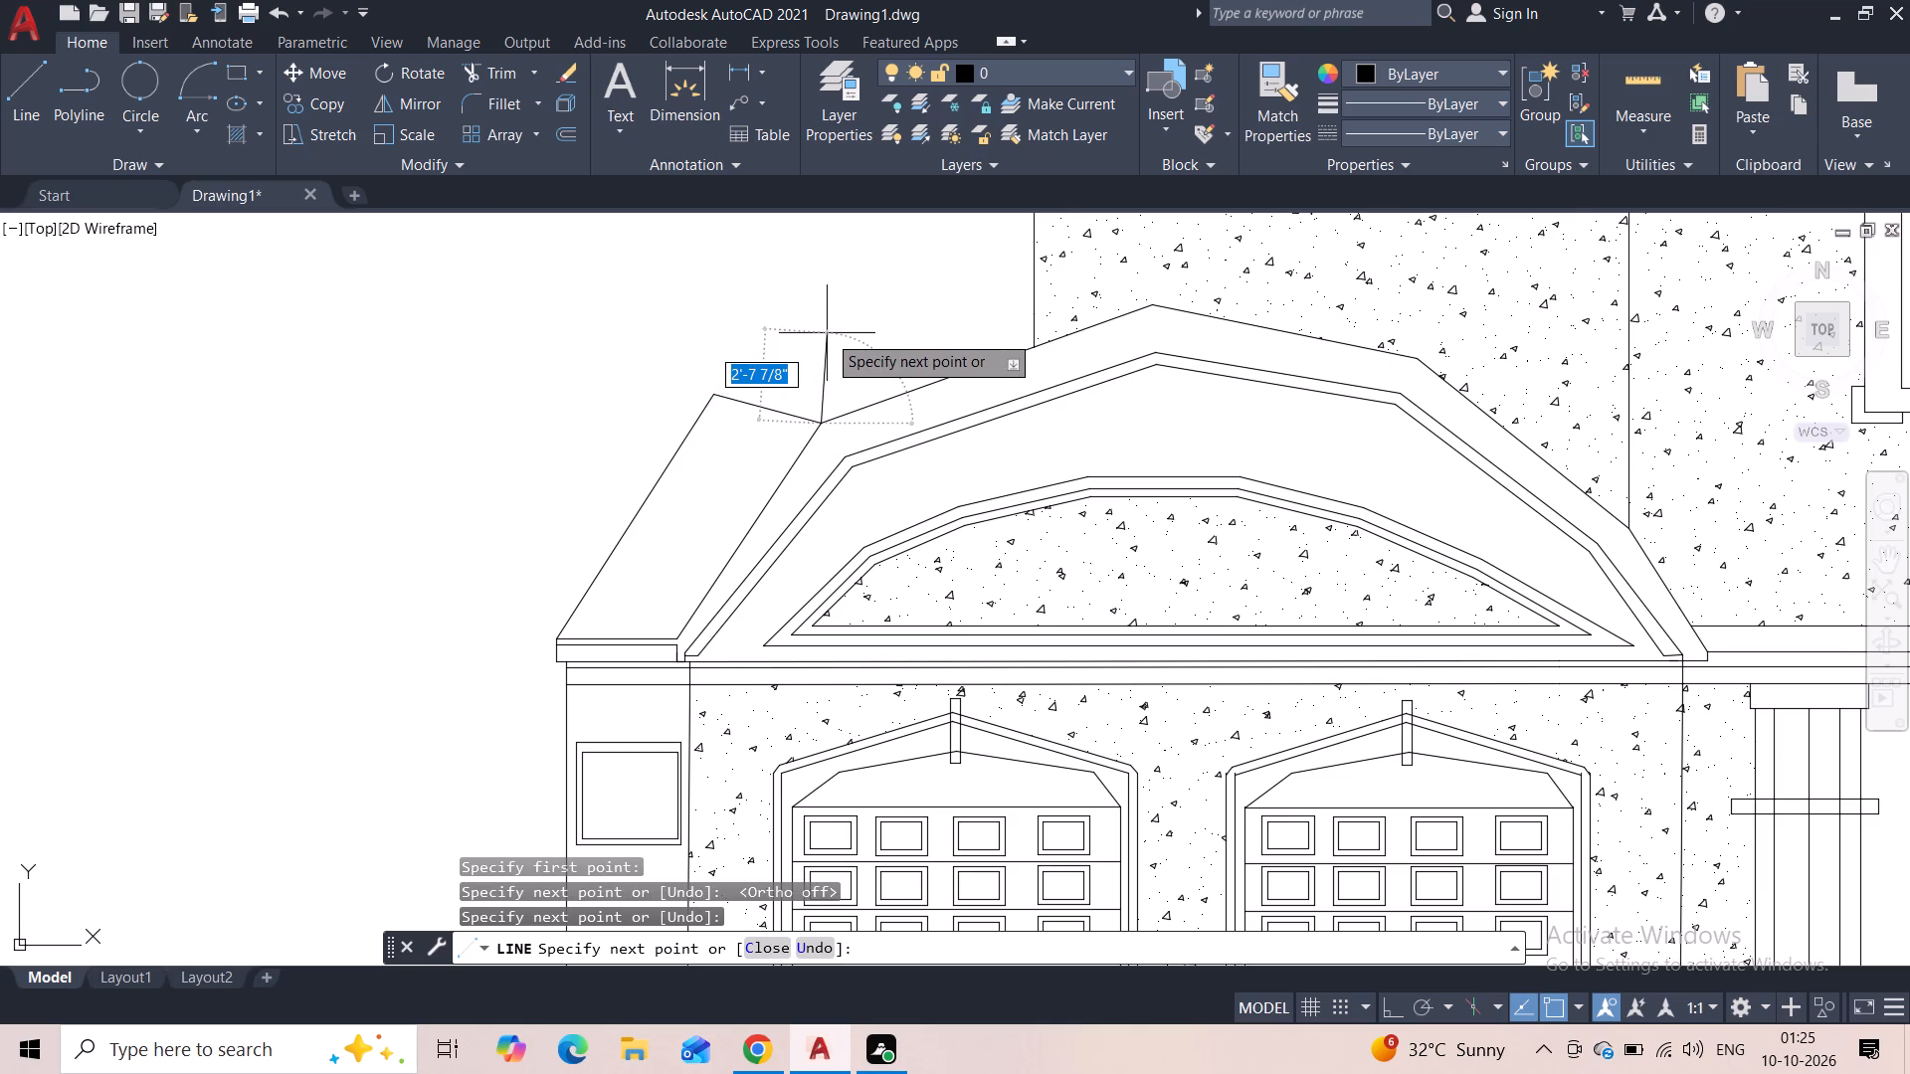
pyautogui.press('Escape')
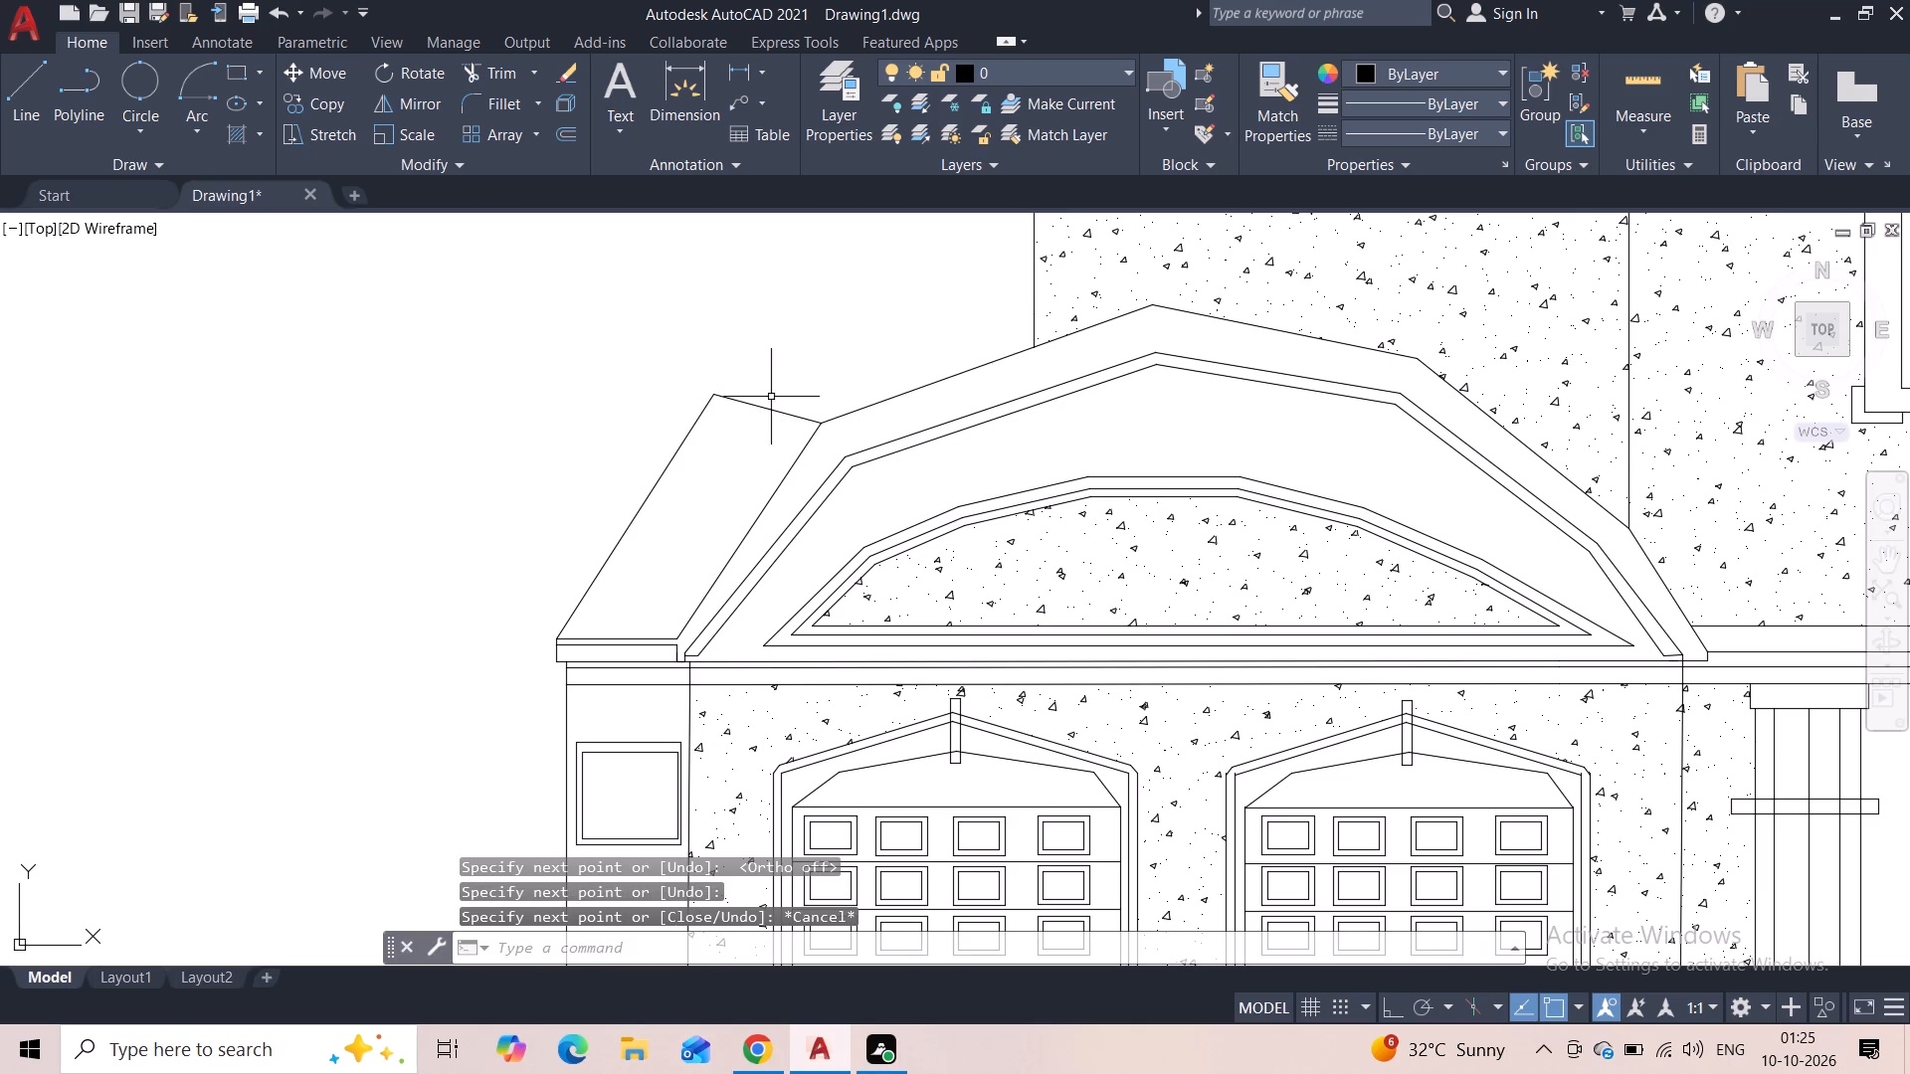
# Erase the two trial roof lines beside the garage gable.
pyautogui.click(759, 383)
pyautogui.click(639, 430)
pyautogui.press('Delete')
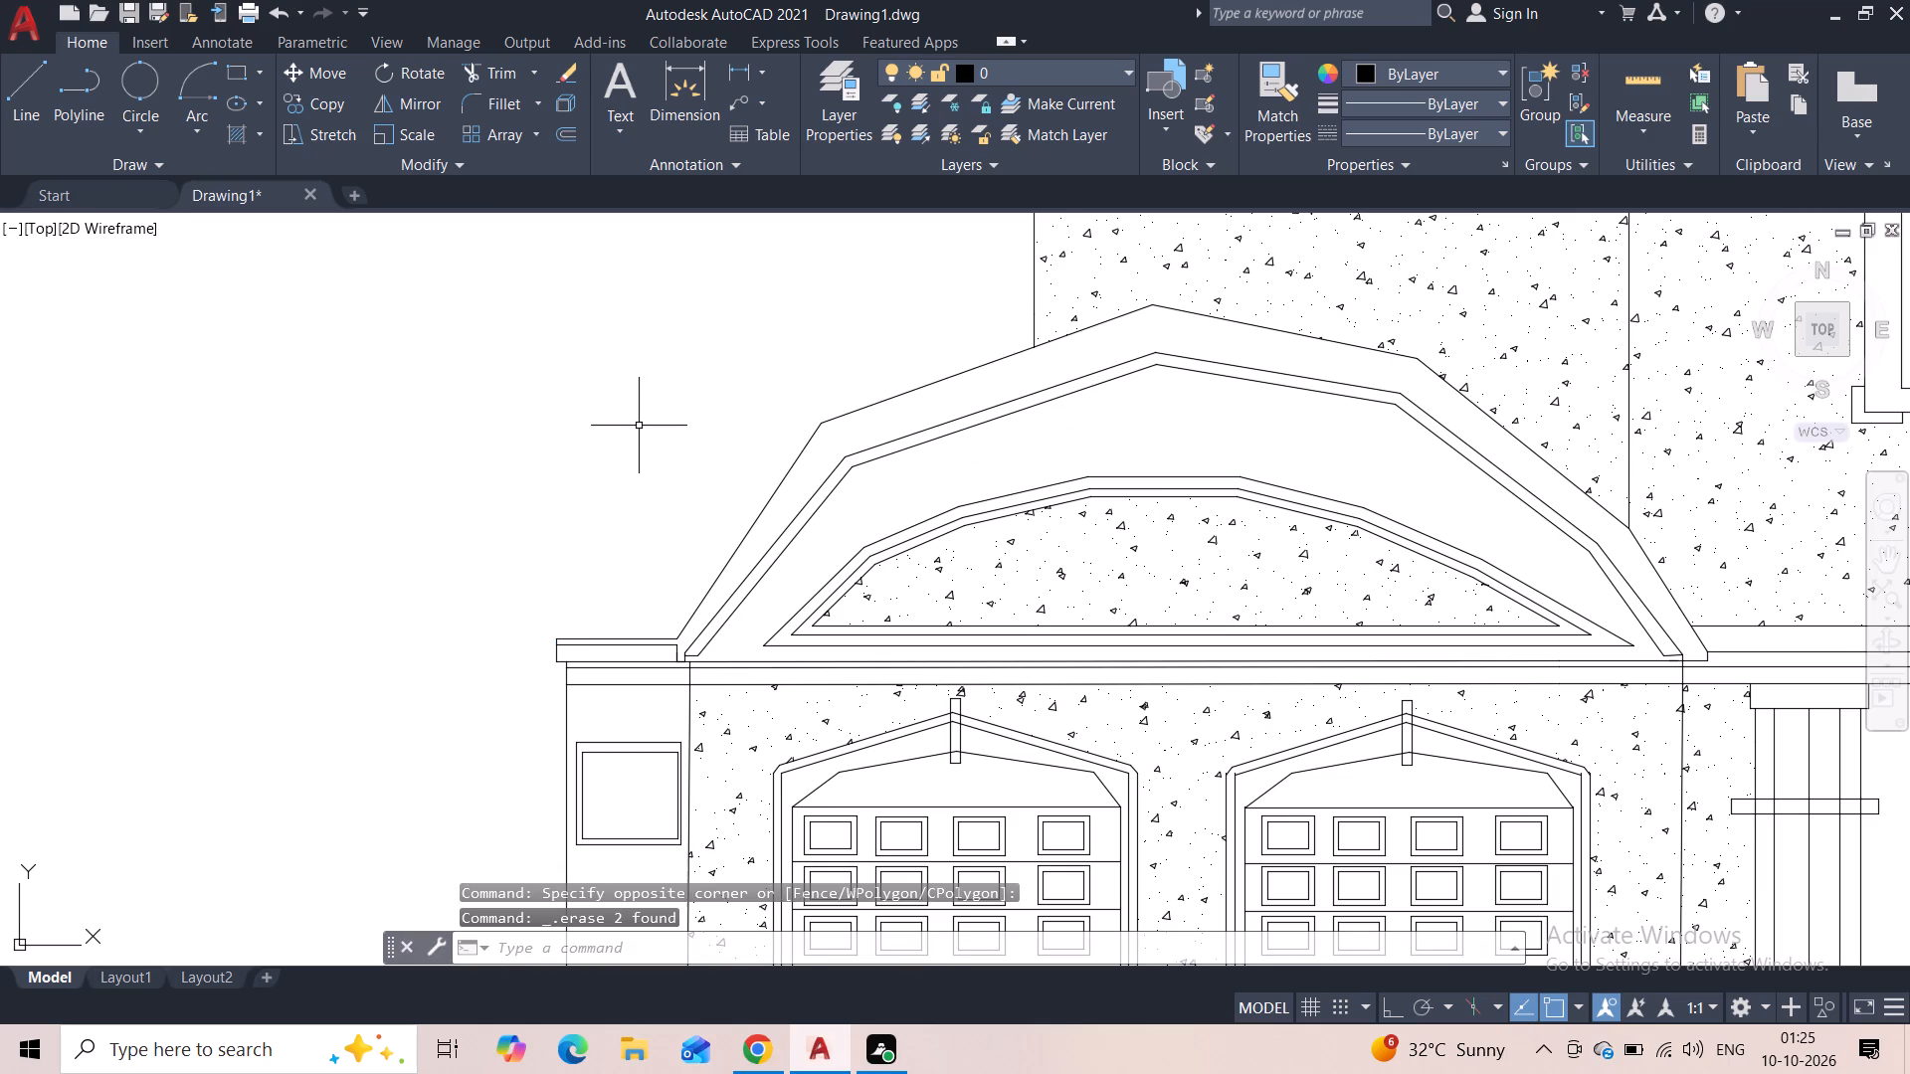
# Draw the side roof outline: a horizontal line outward from the garage gable's roof break, then a slope down to the cornice's outer corner.
pyautogui.click(28, 110)
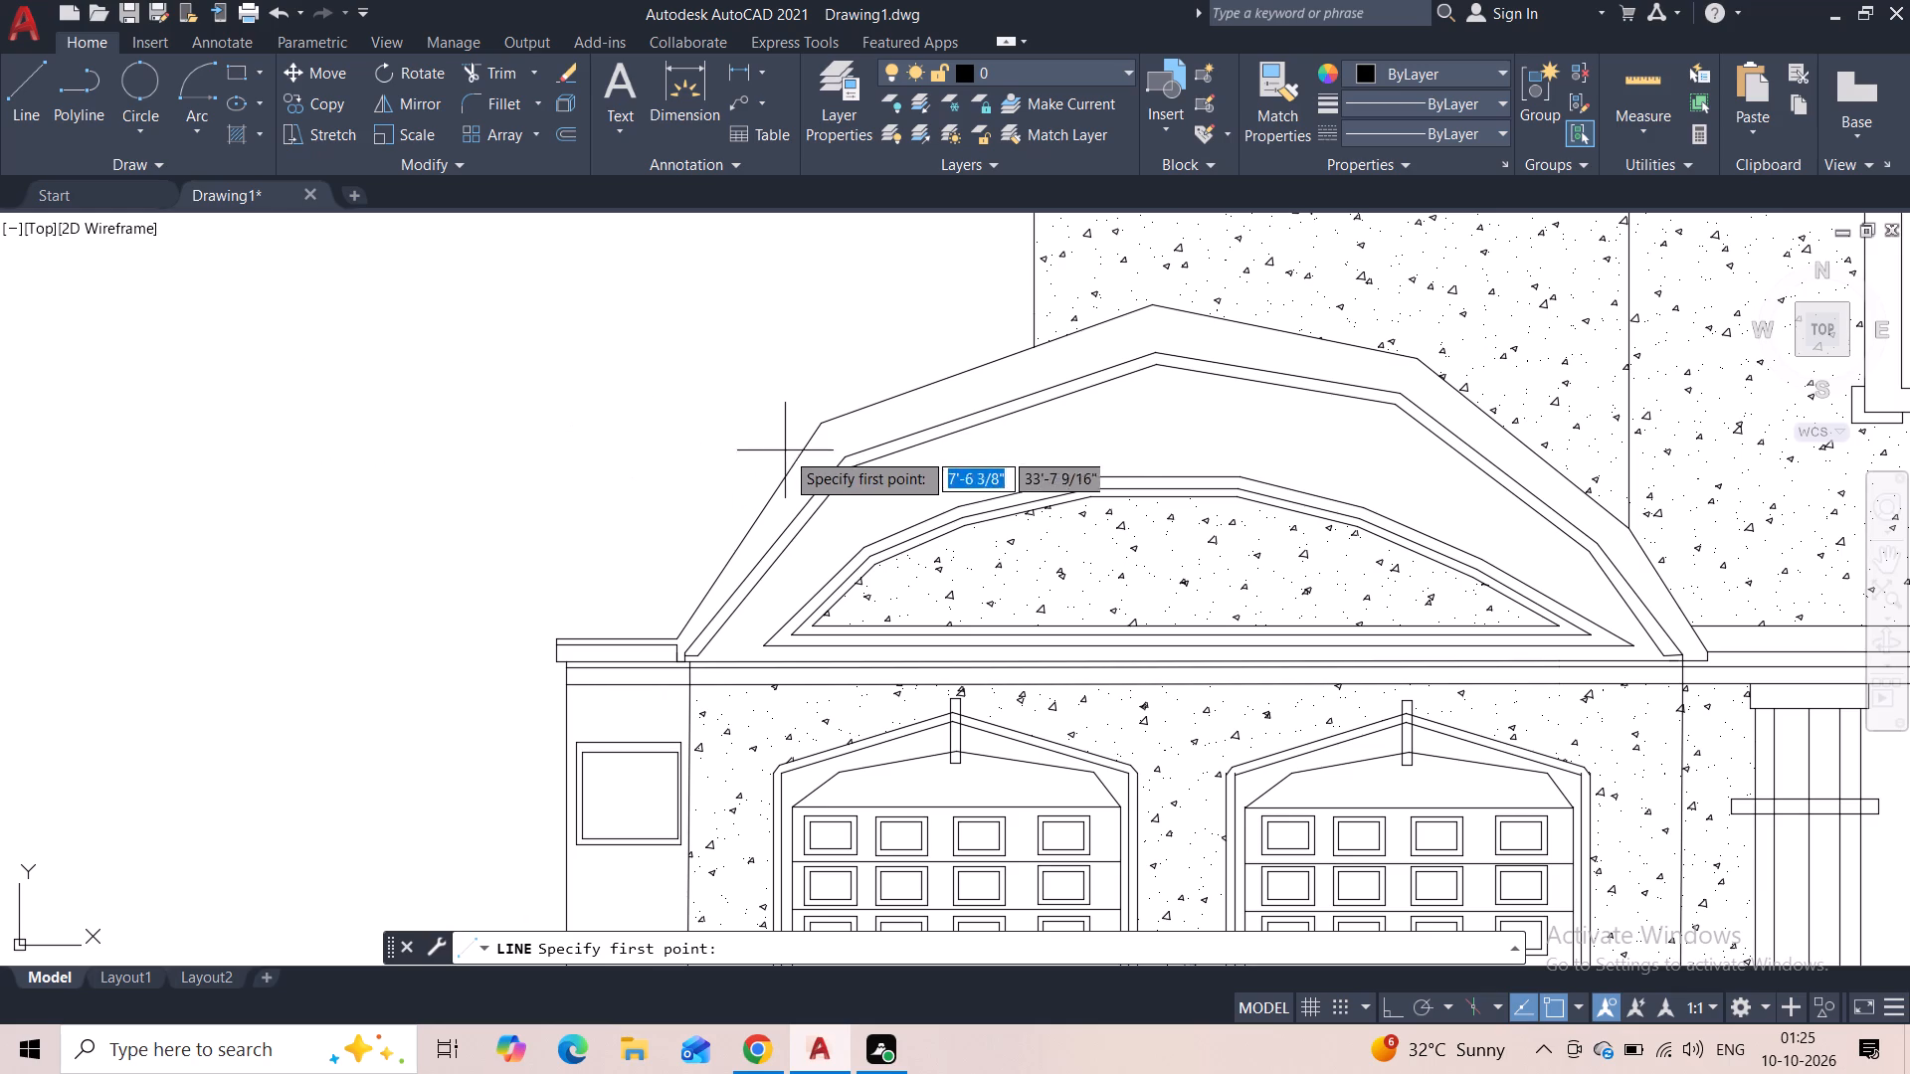
pyautogui.click(814, 434)
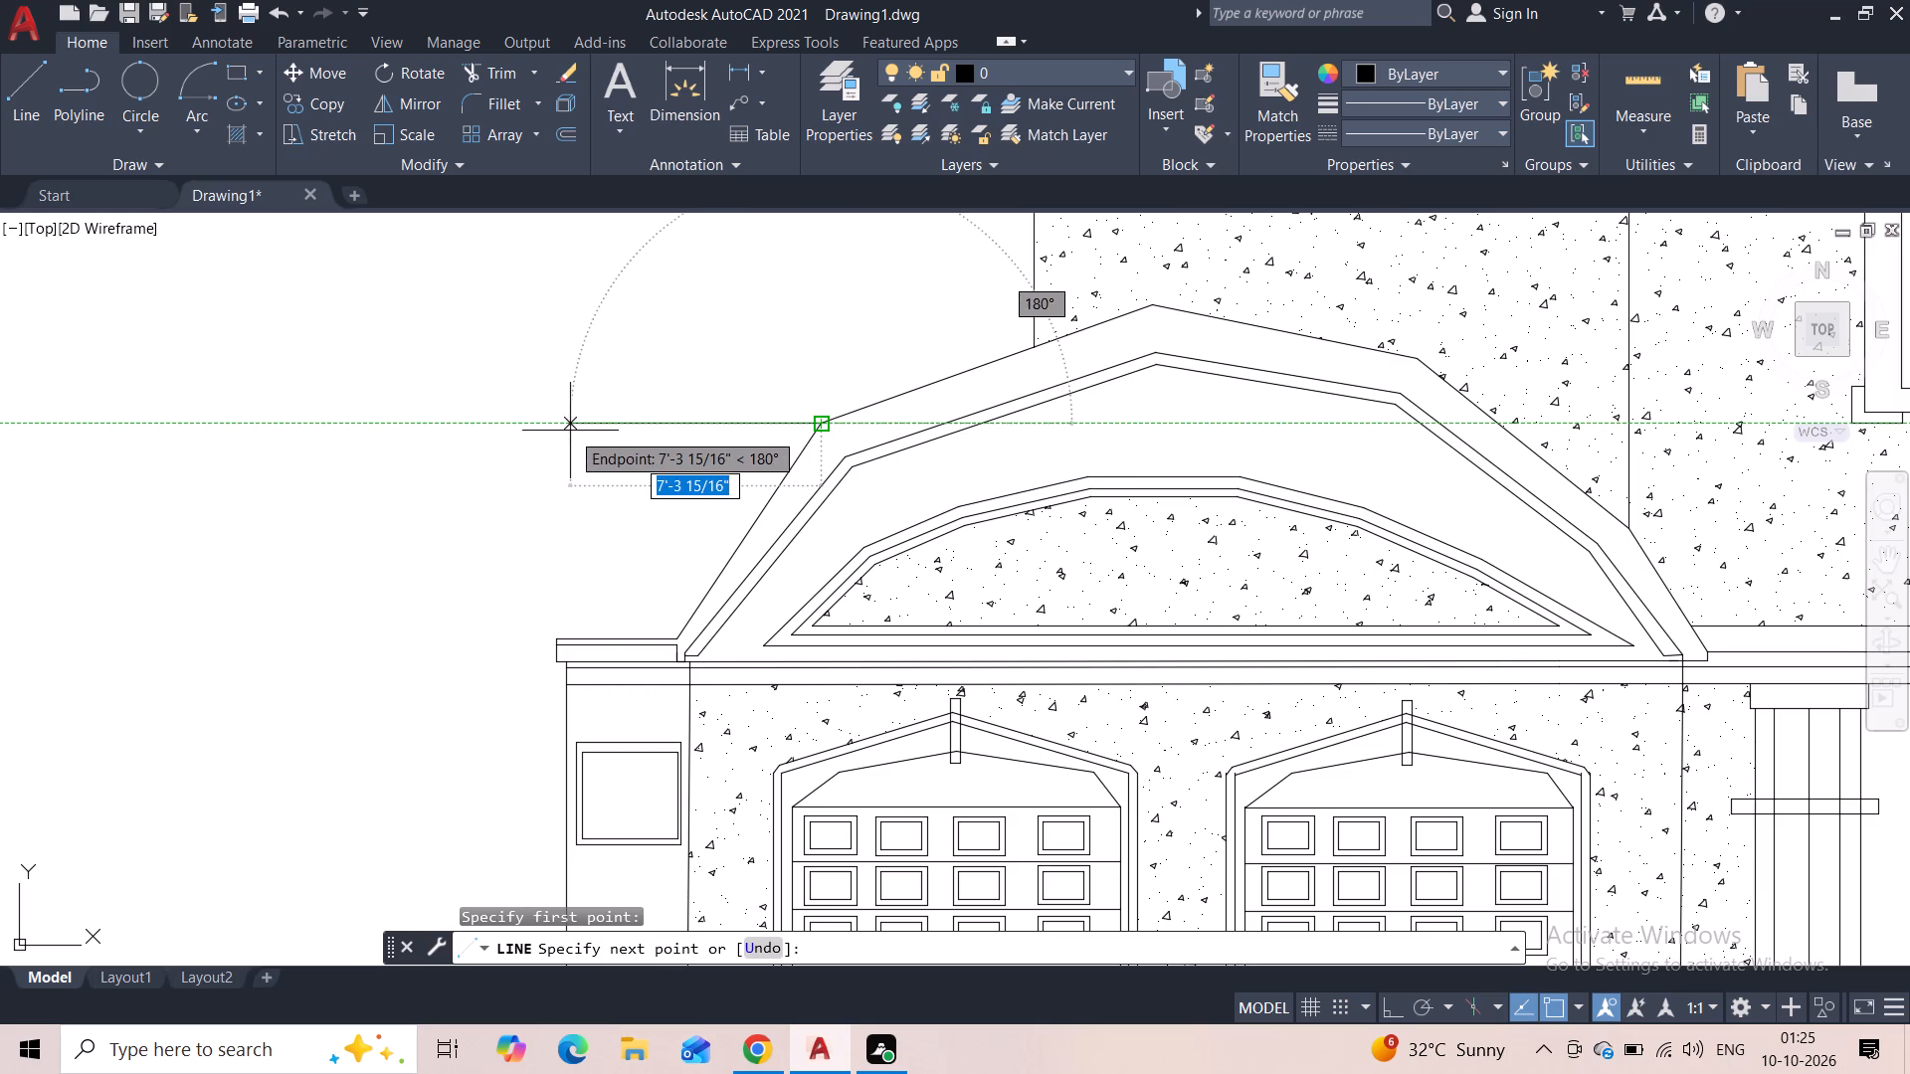
pyautogui.click(623, 426)
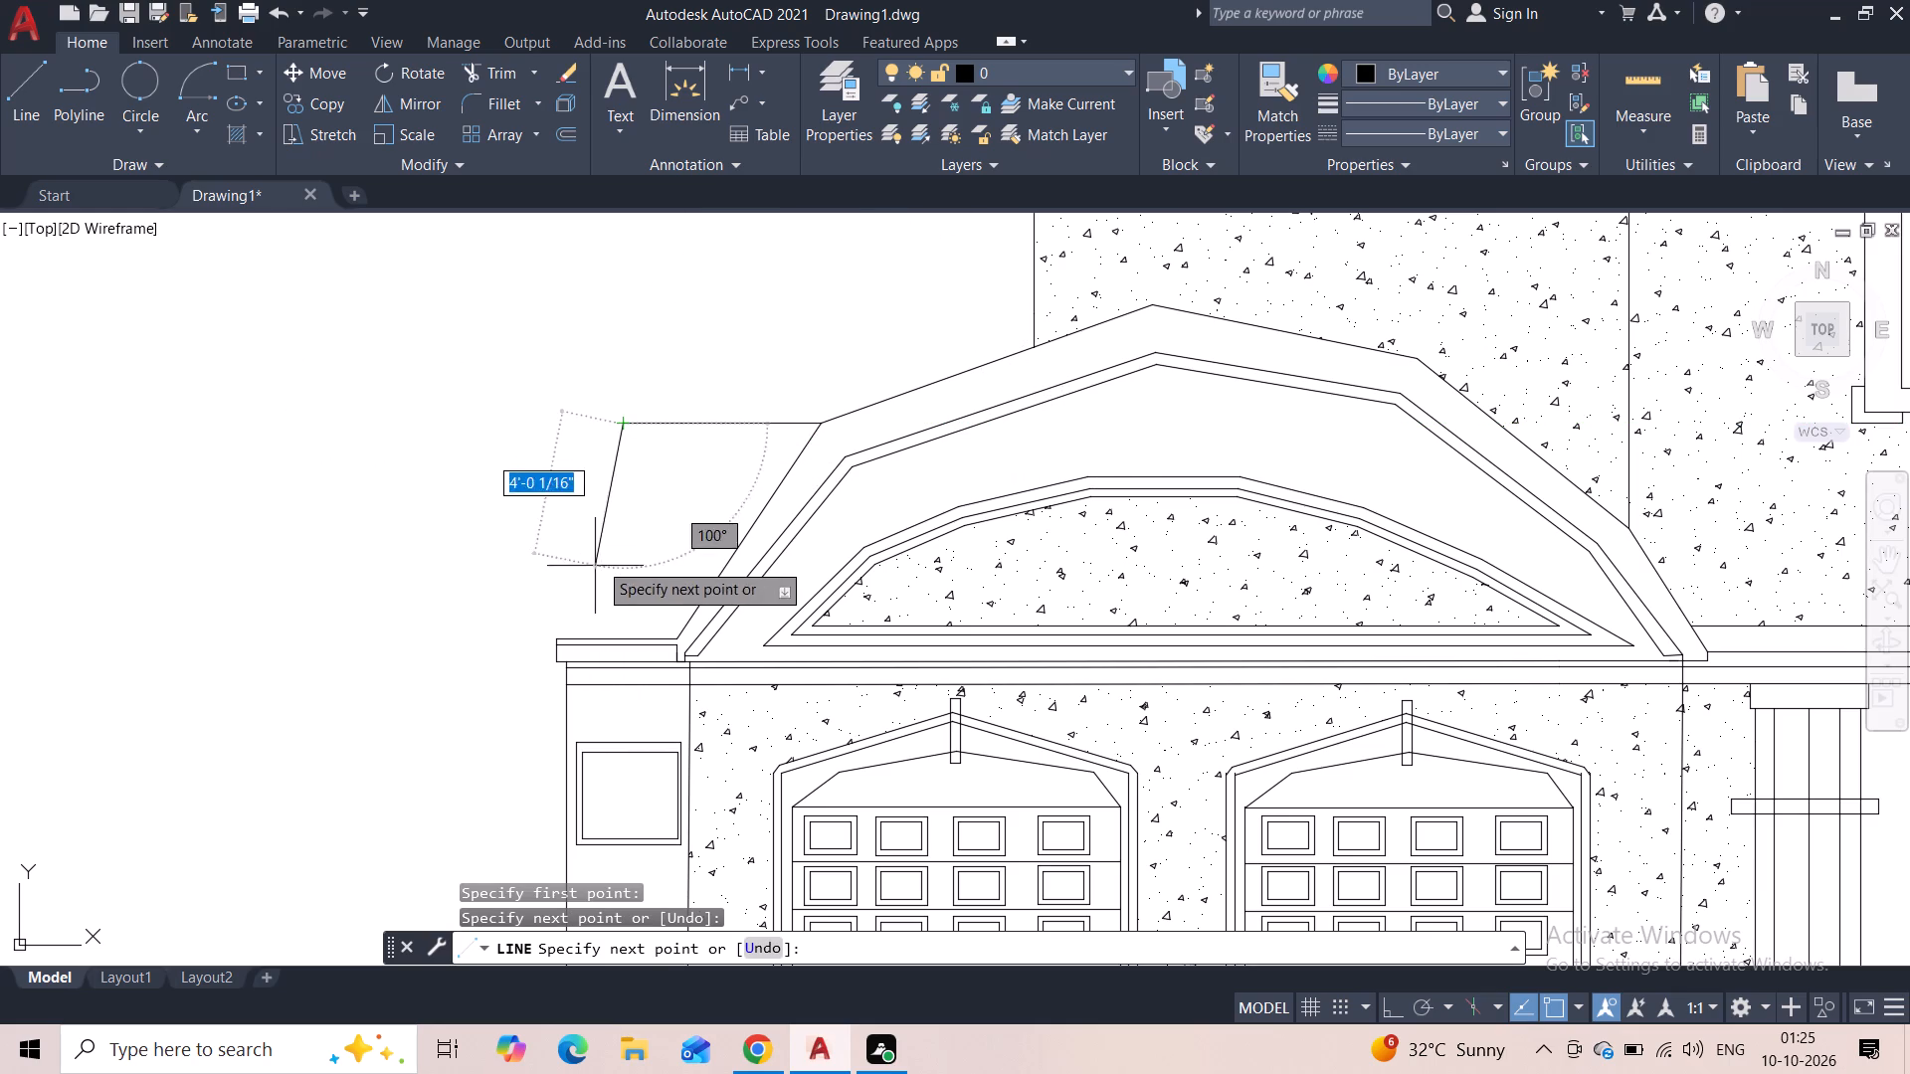
pyautogui.click(556, 635)
pyautogui.press('Escape')
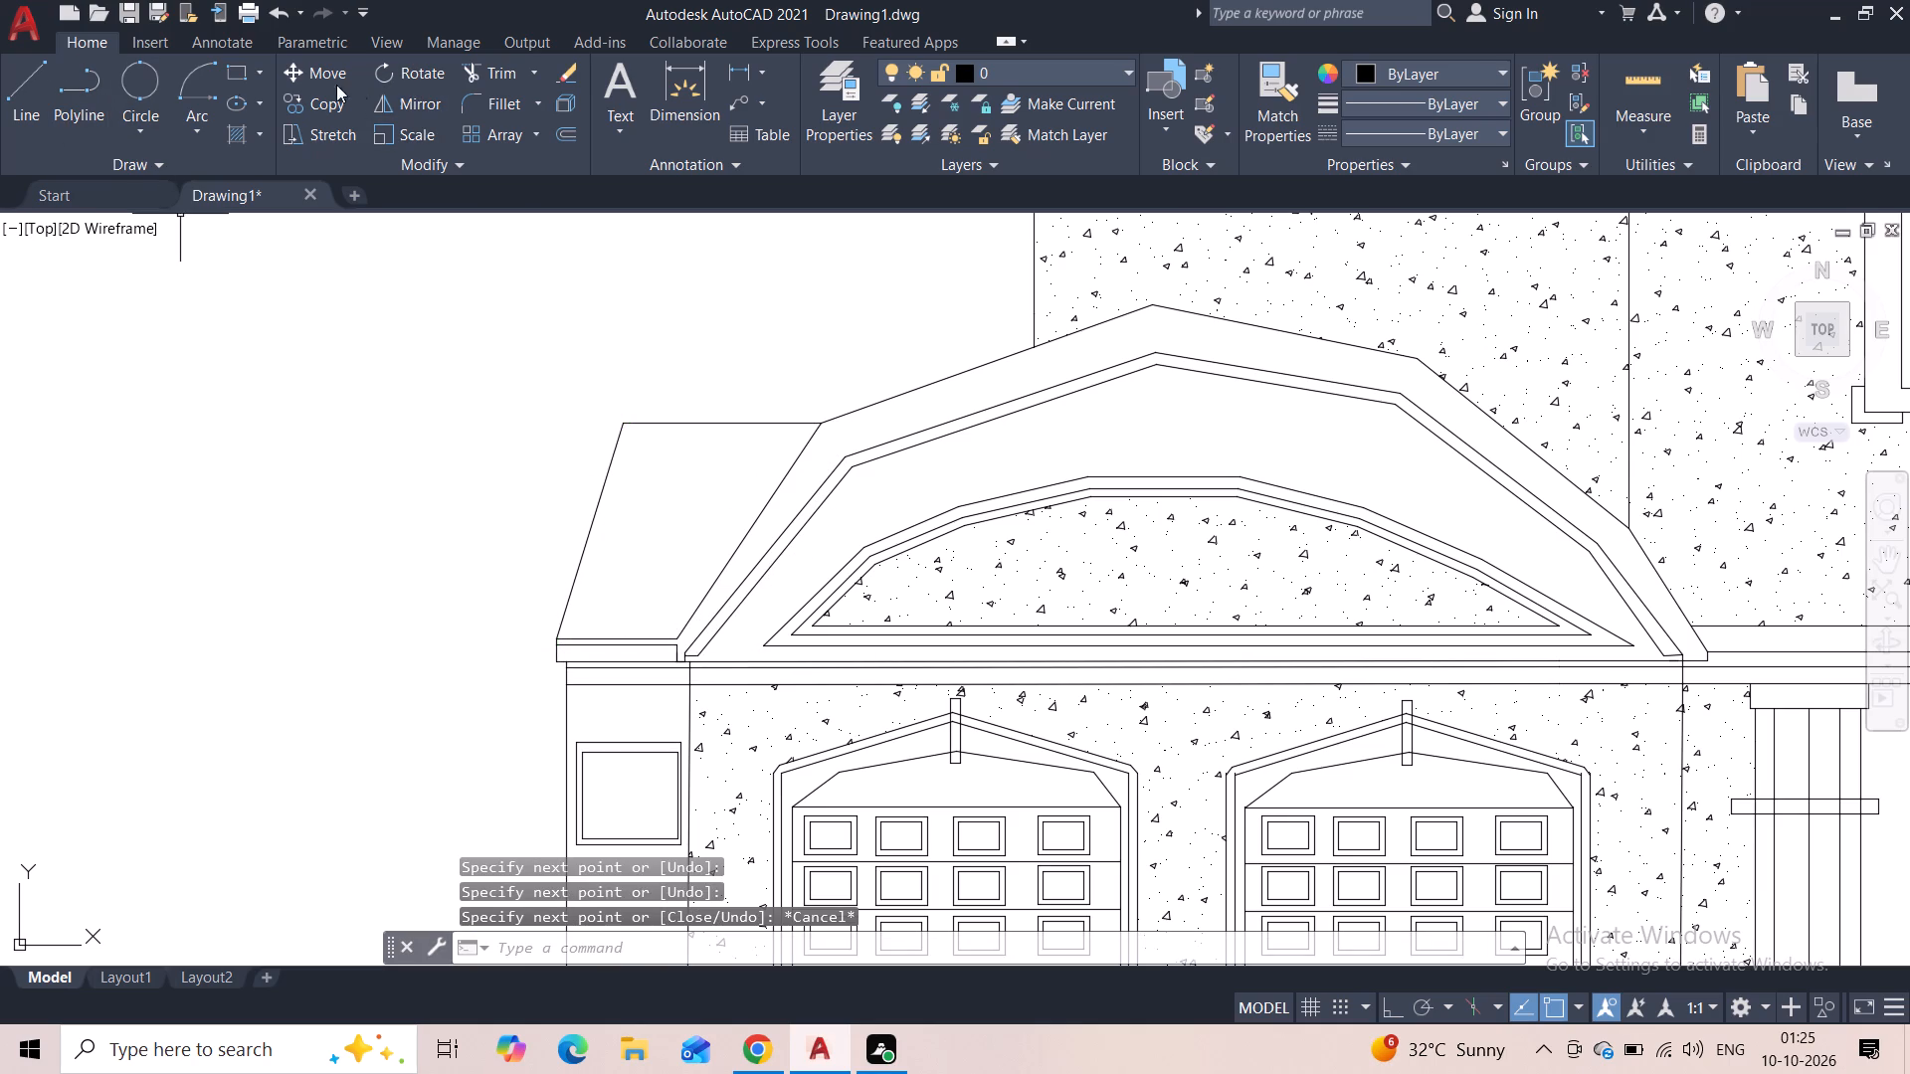
# Draw a sloped strip line about 6'-6" long from the side cornice's top to the roof's top edge, just inside the outer slope.
pyautogui.click(10, 99)
pyautogui.moveTo(612, 567); pyautogui.dragTo(600, 459, button='middle')
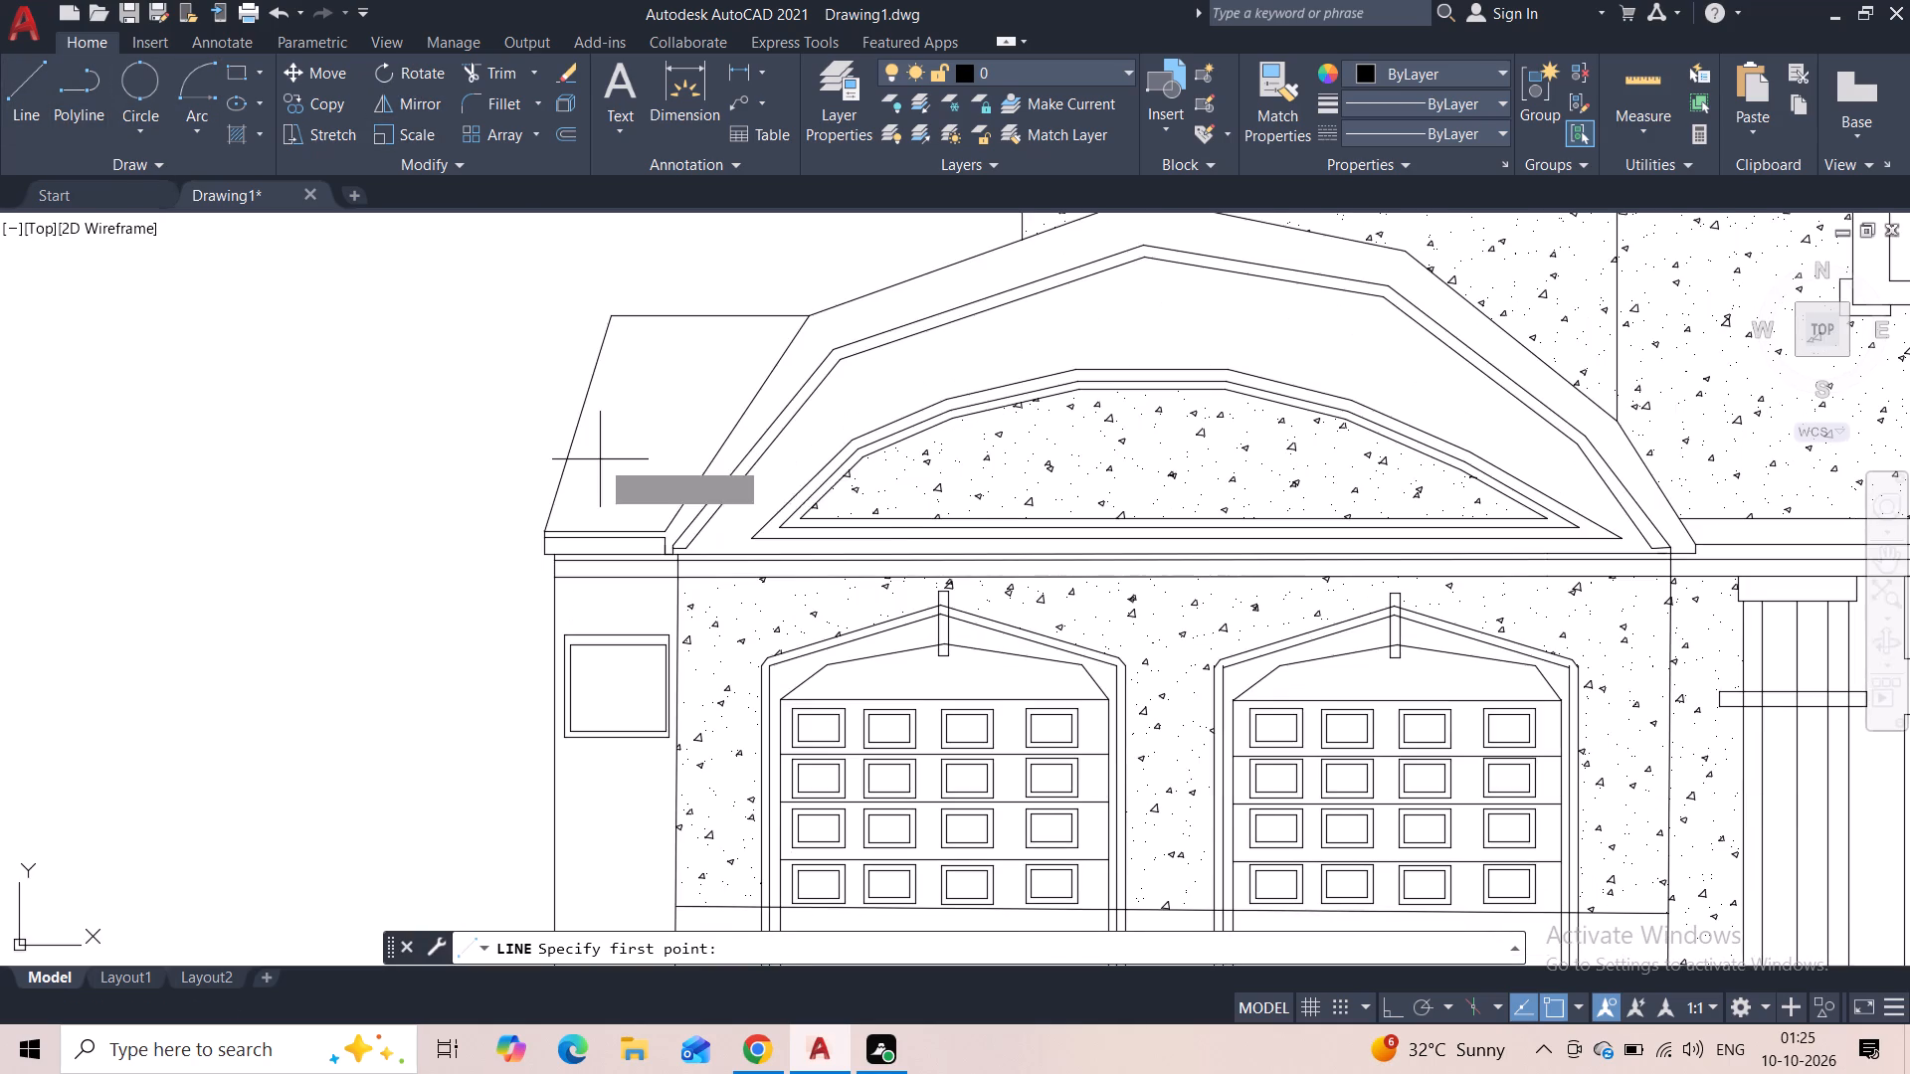
pyautogui.scroll(2, 598, 484)
pyautogui.click(489, 598)
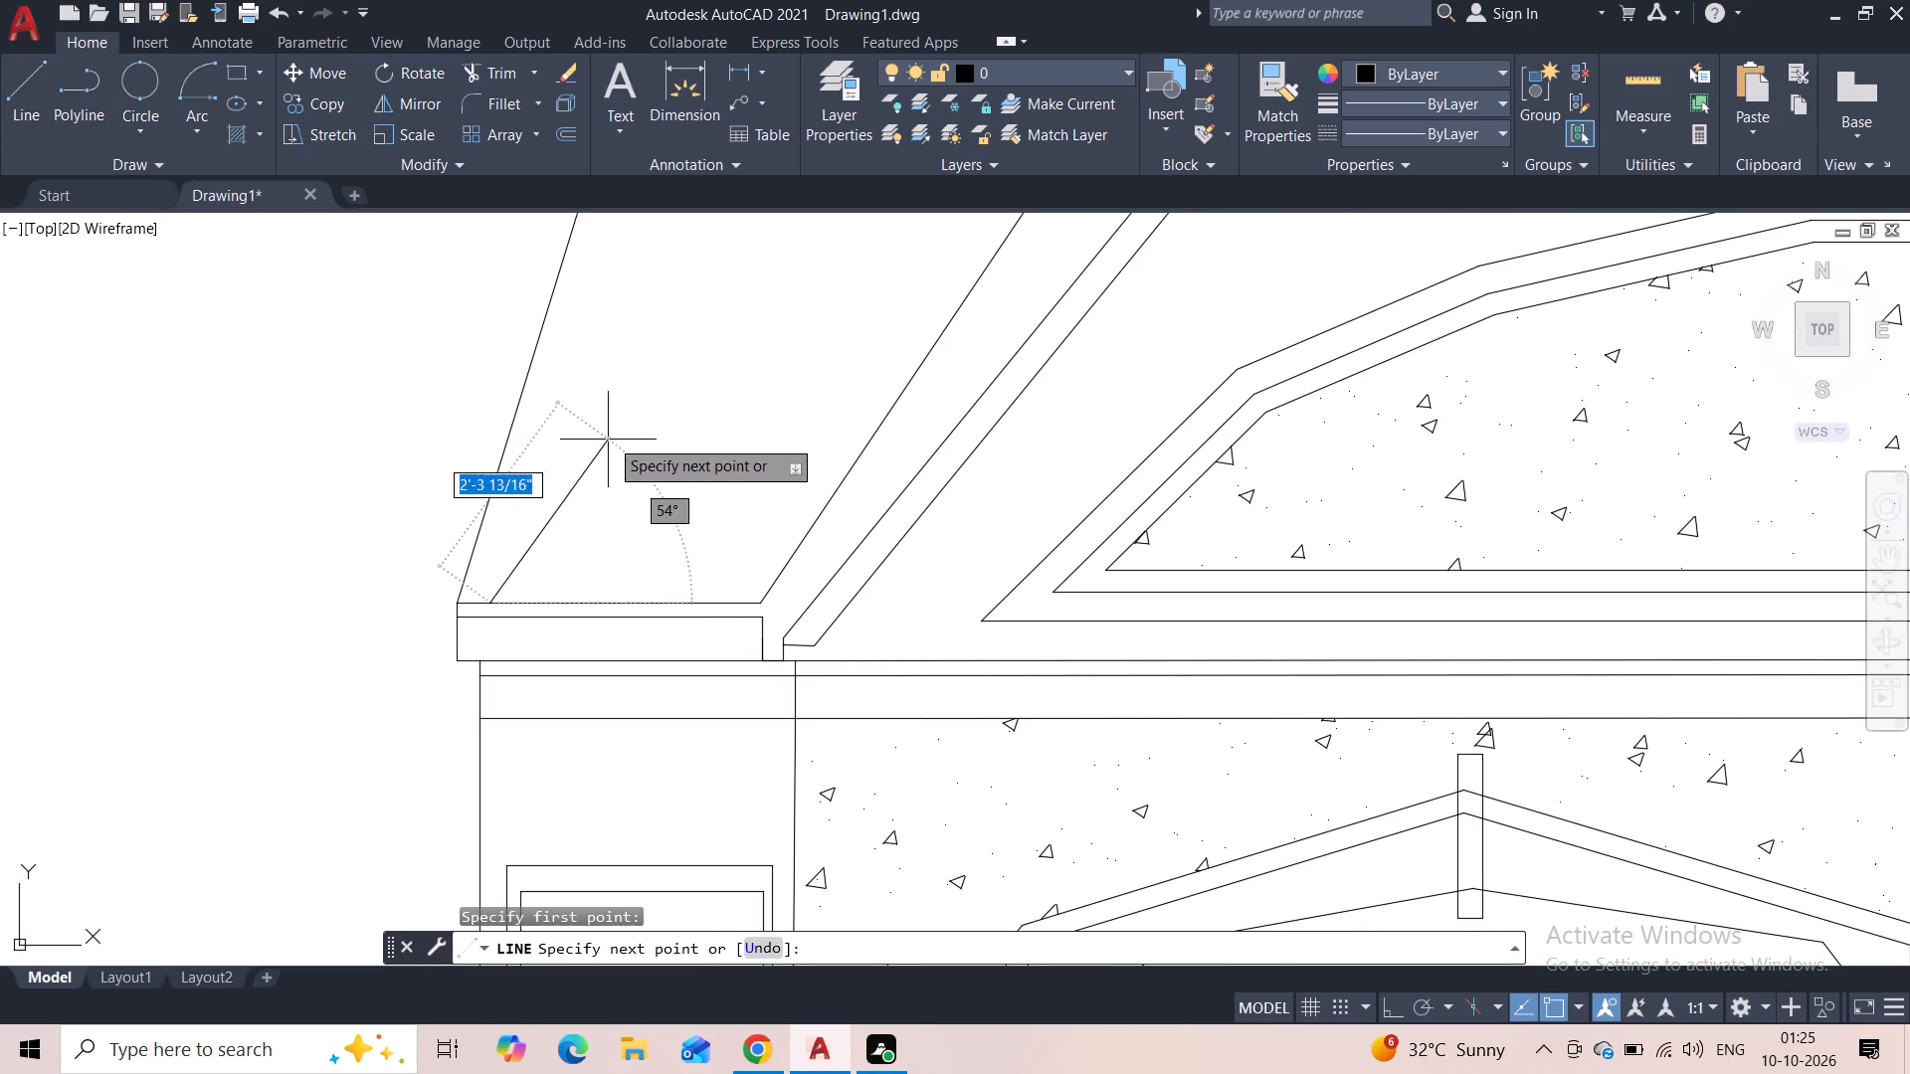
pyautogui.moveTo(606, 369); pyautogui.dragTo(513, 669, button='middle')
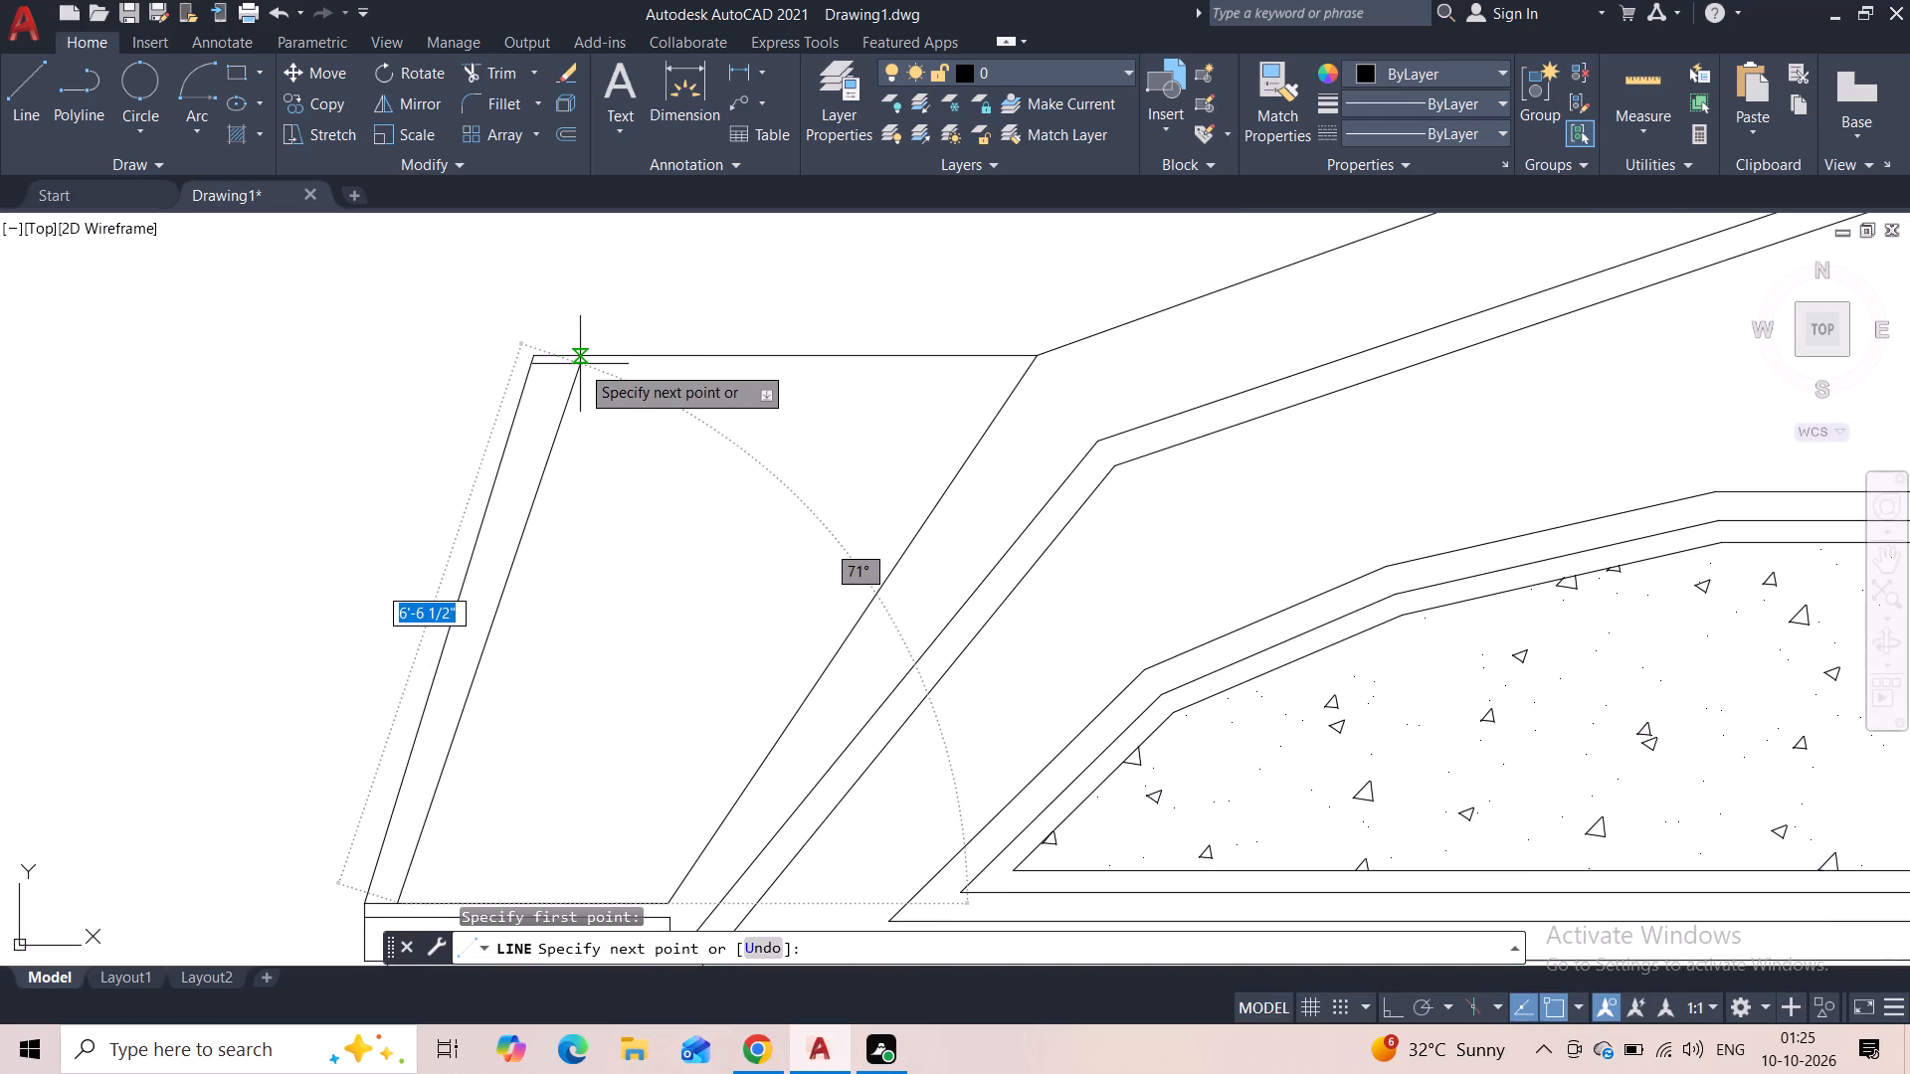
pyautogui.click(568, 356)
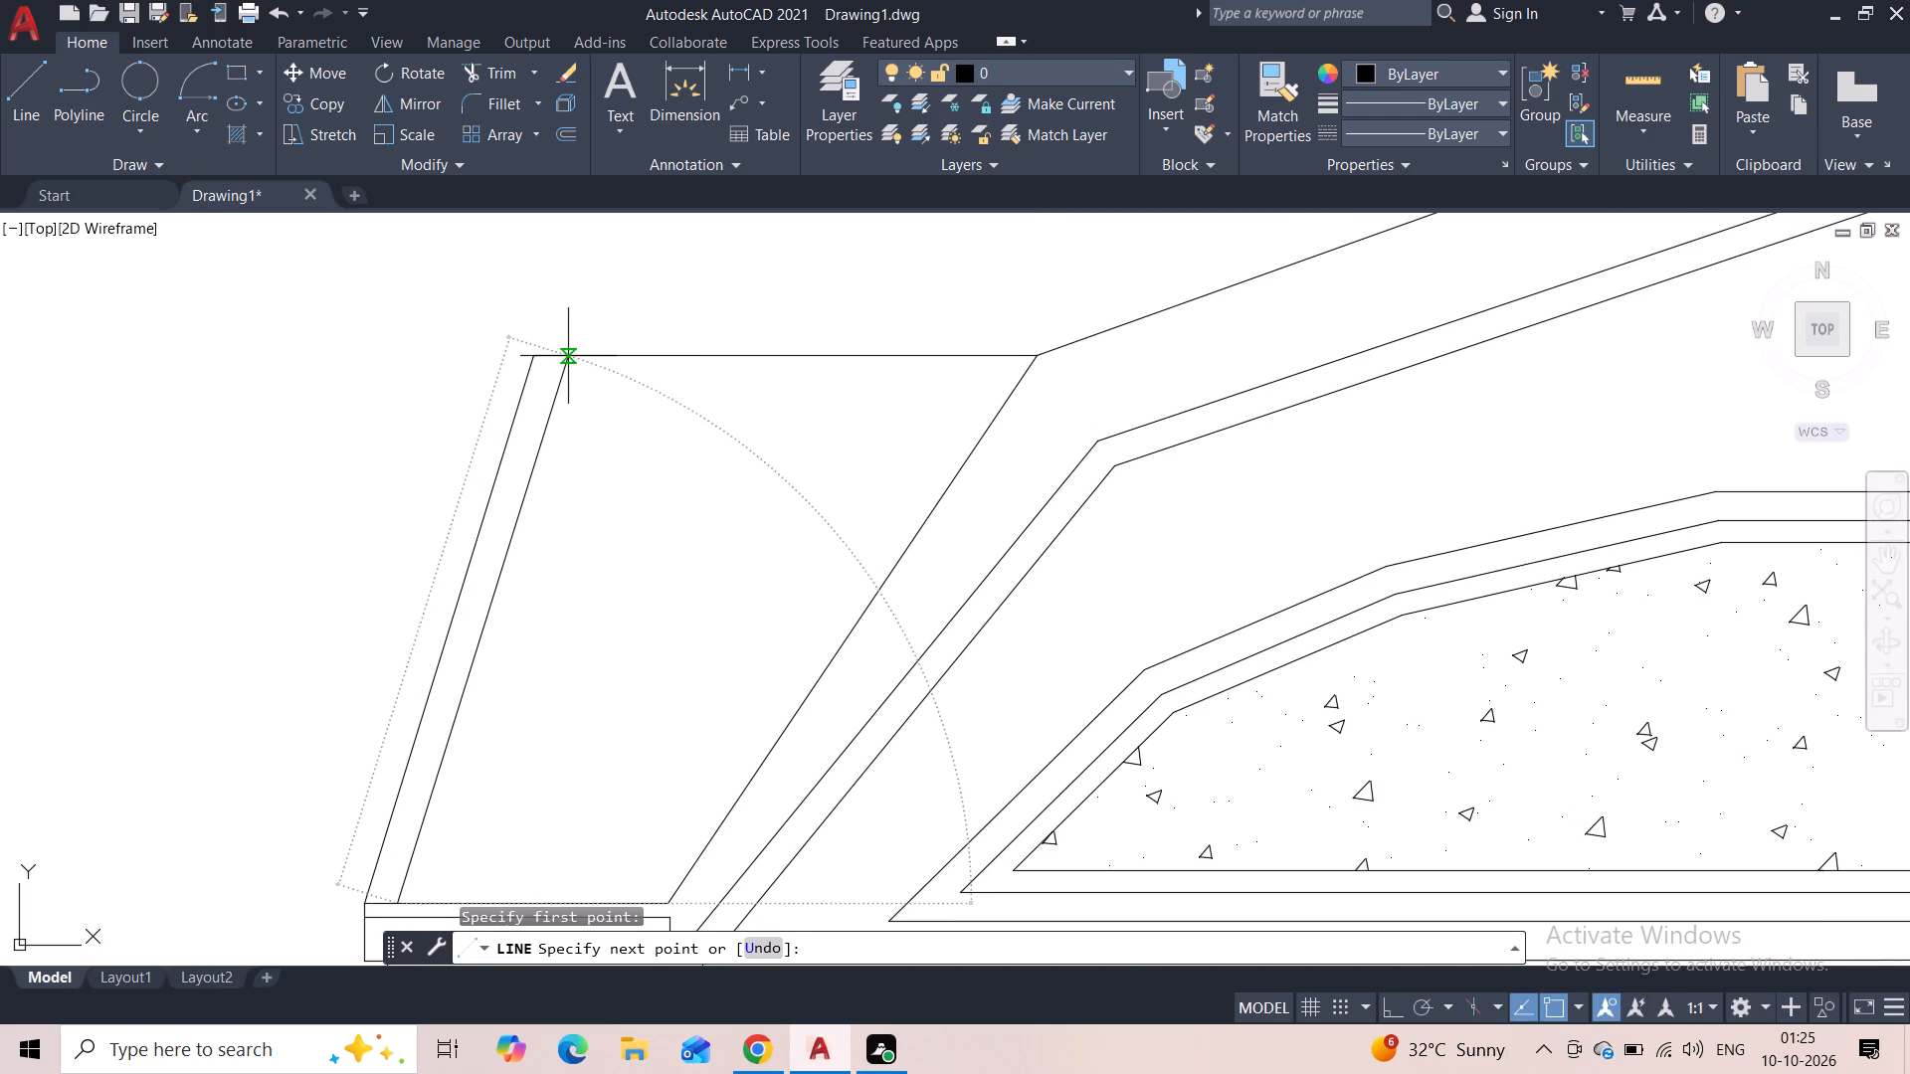
pyautogui.press('Escape')
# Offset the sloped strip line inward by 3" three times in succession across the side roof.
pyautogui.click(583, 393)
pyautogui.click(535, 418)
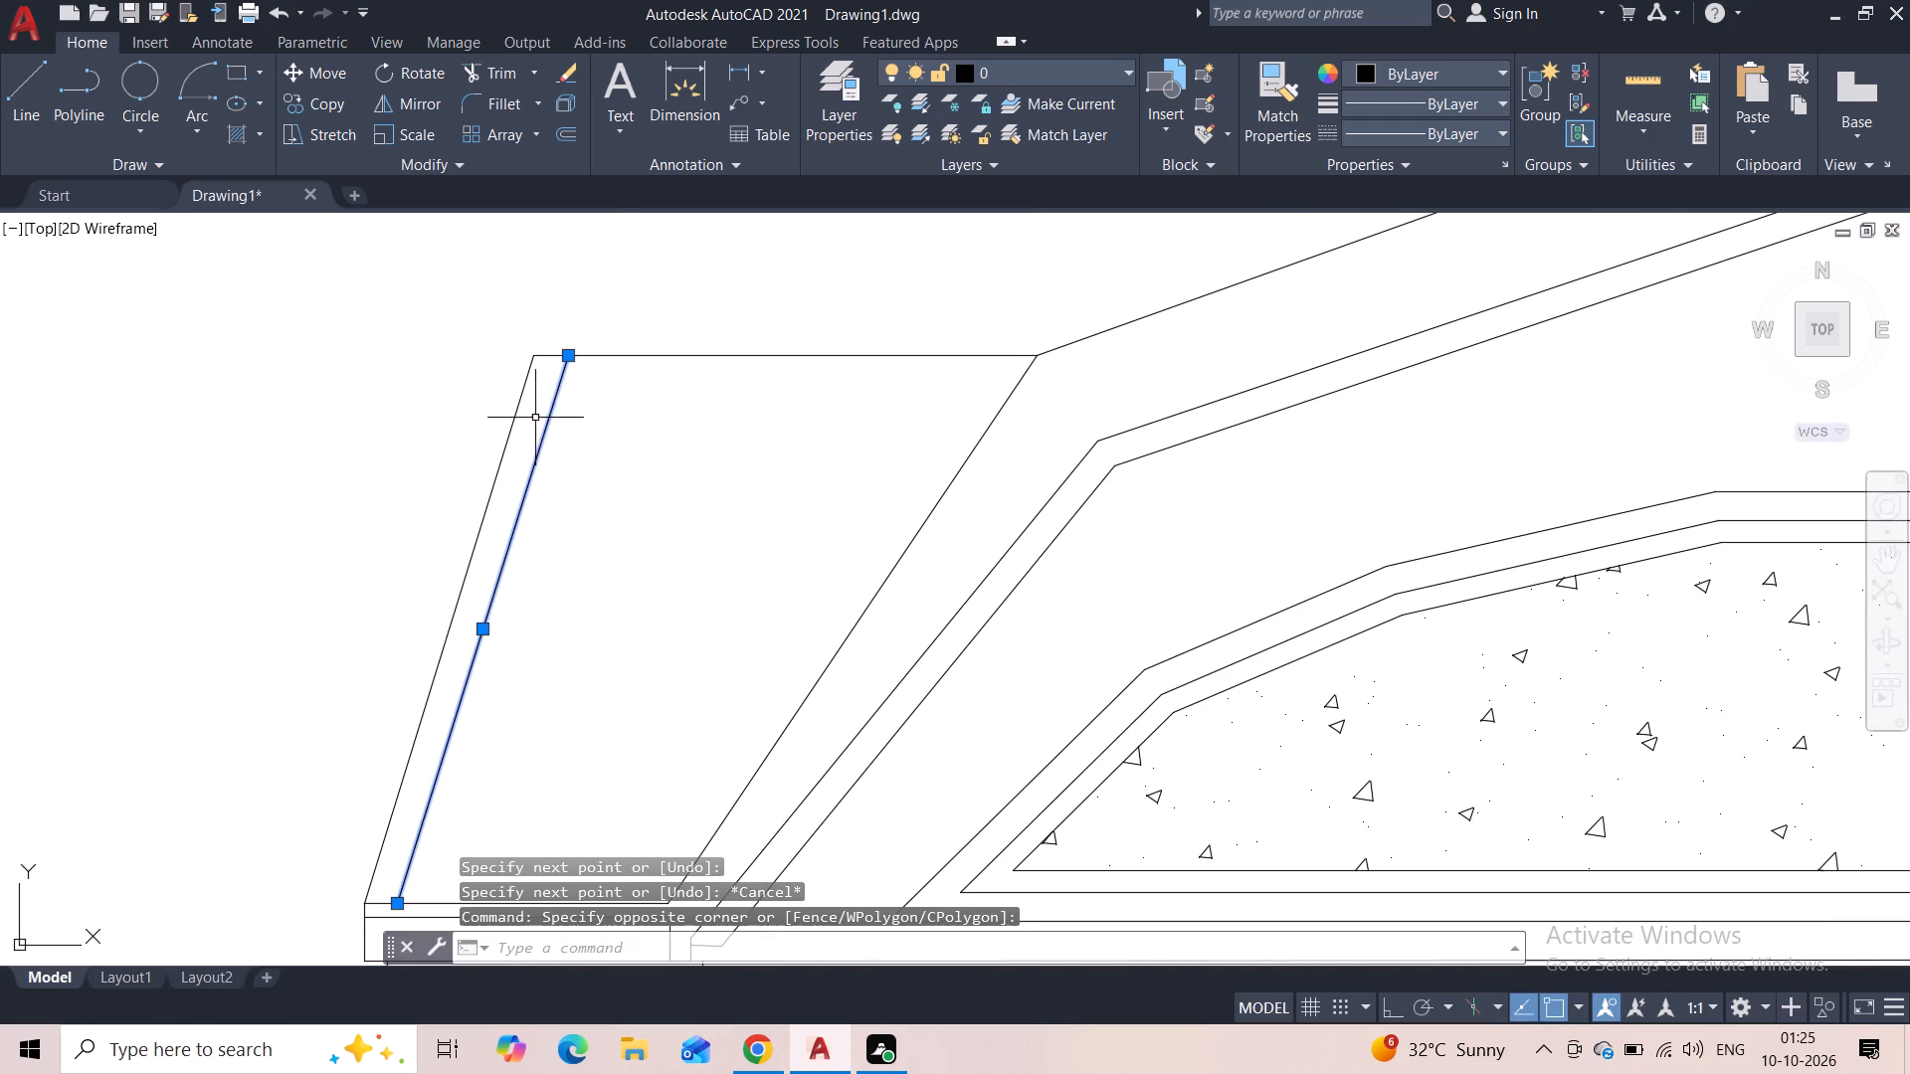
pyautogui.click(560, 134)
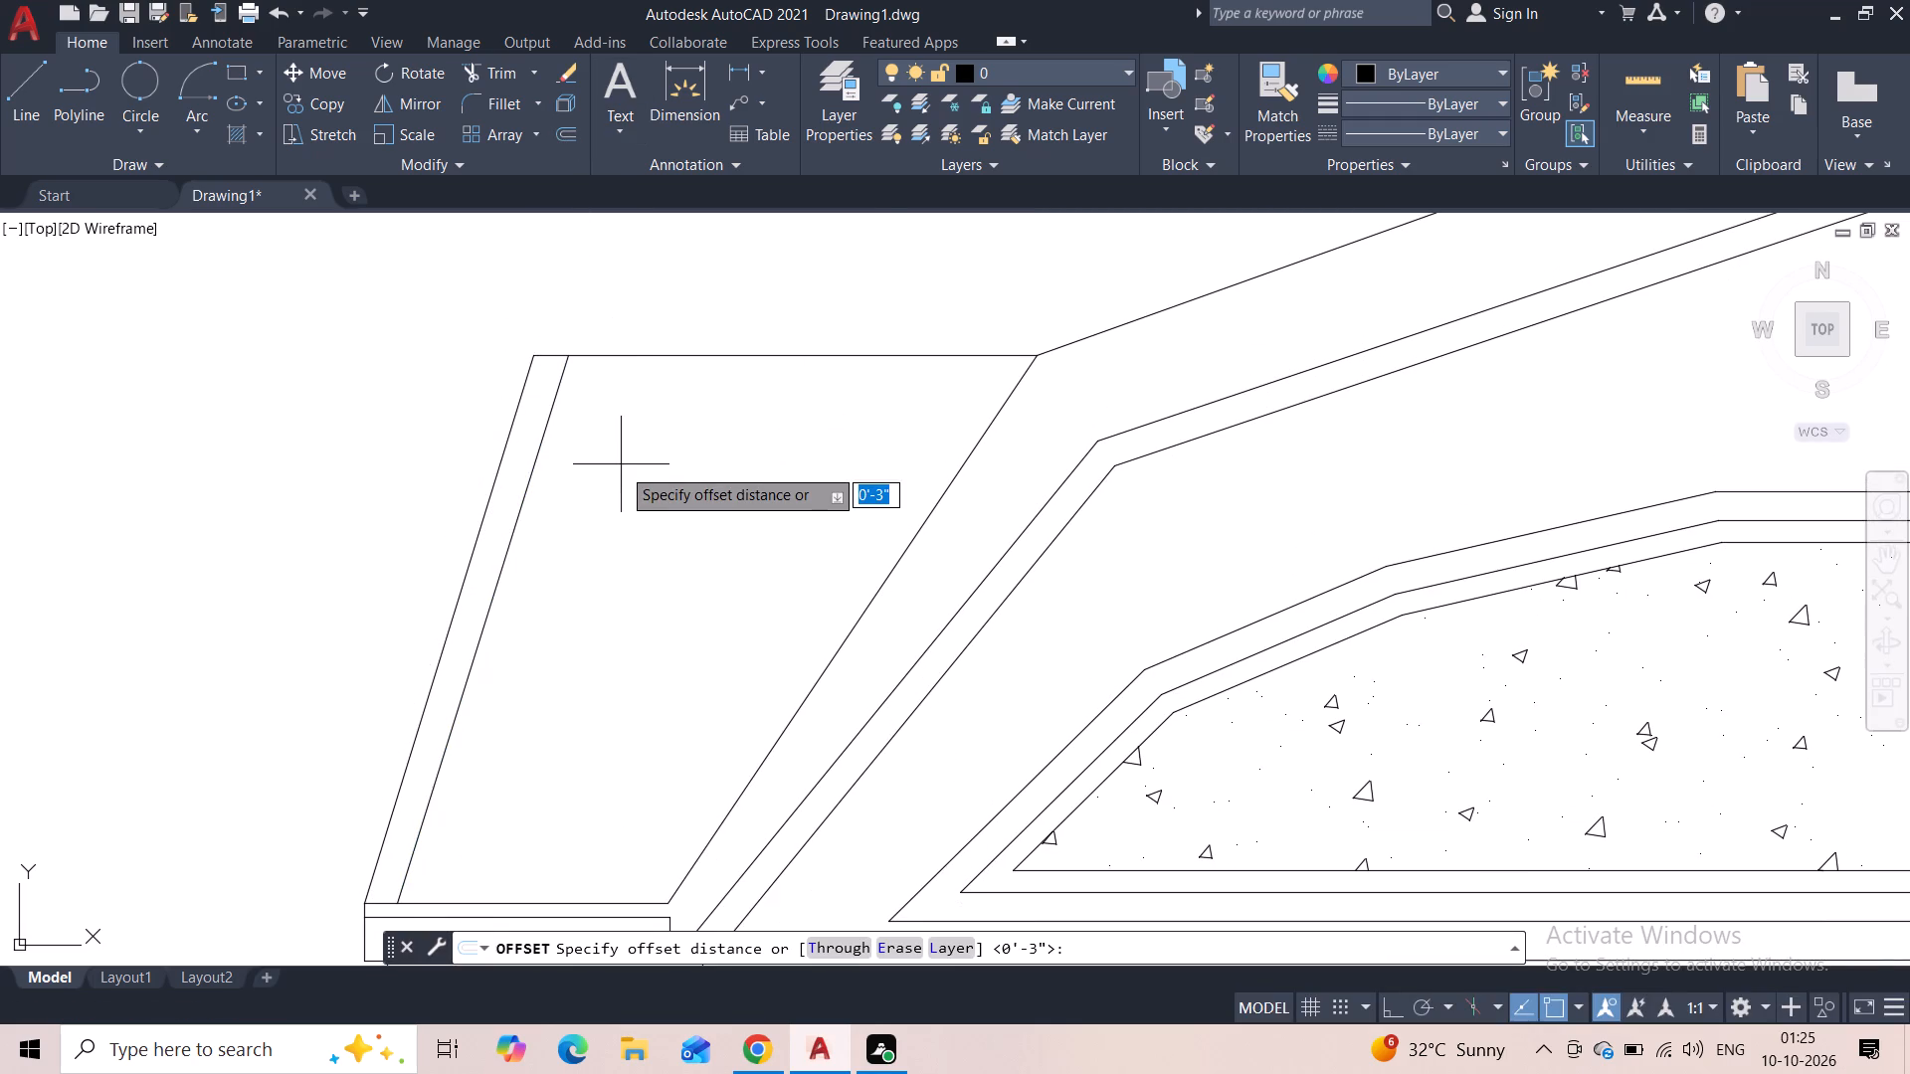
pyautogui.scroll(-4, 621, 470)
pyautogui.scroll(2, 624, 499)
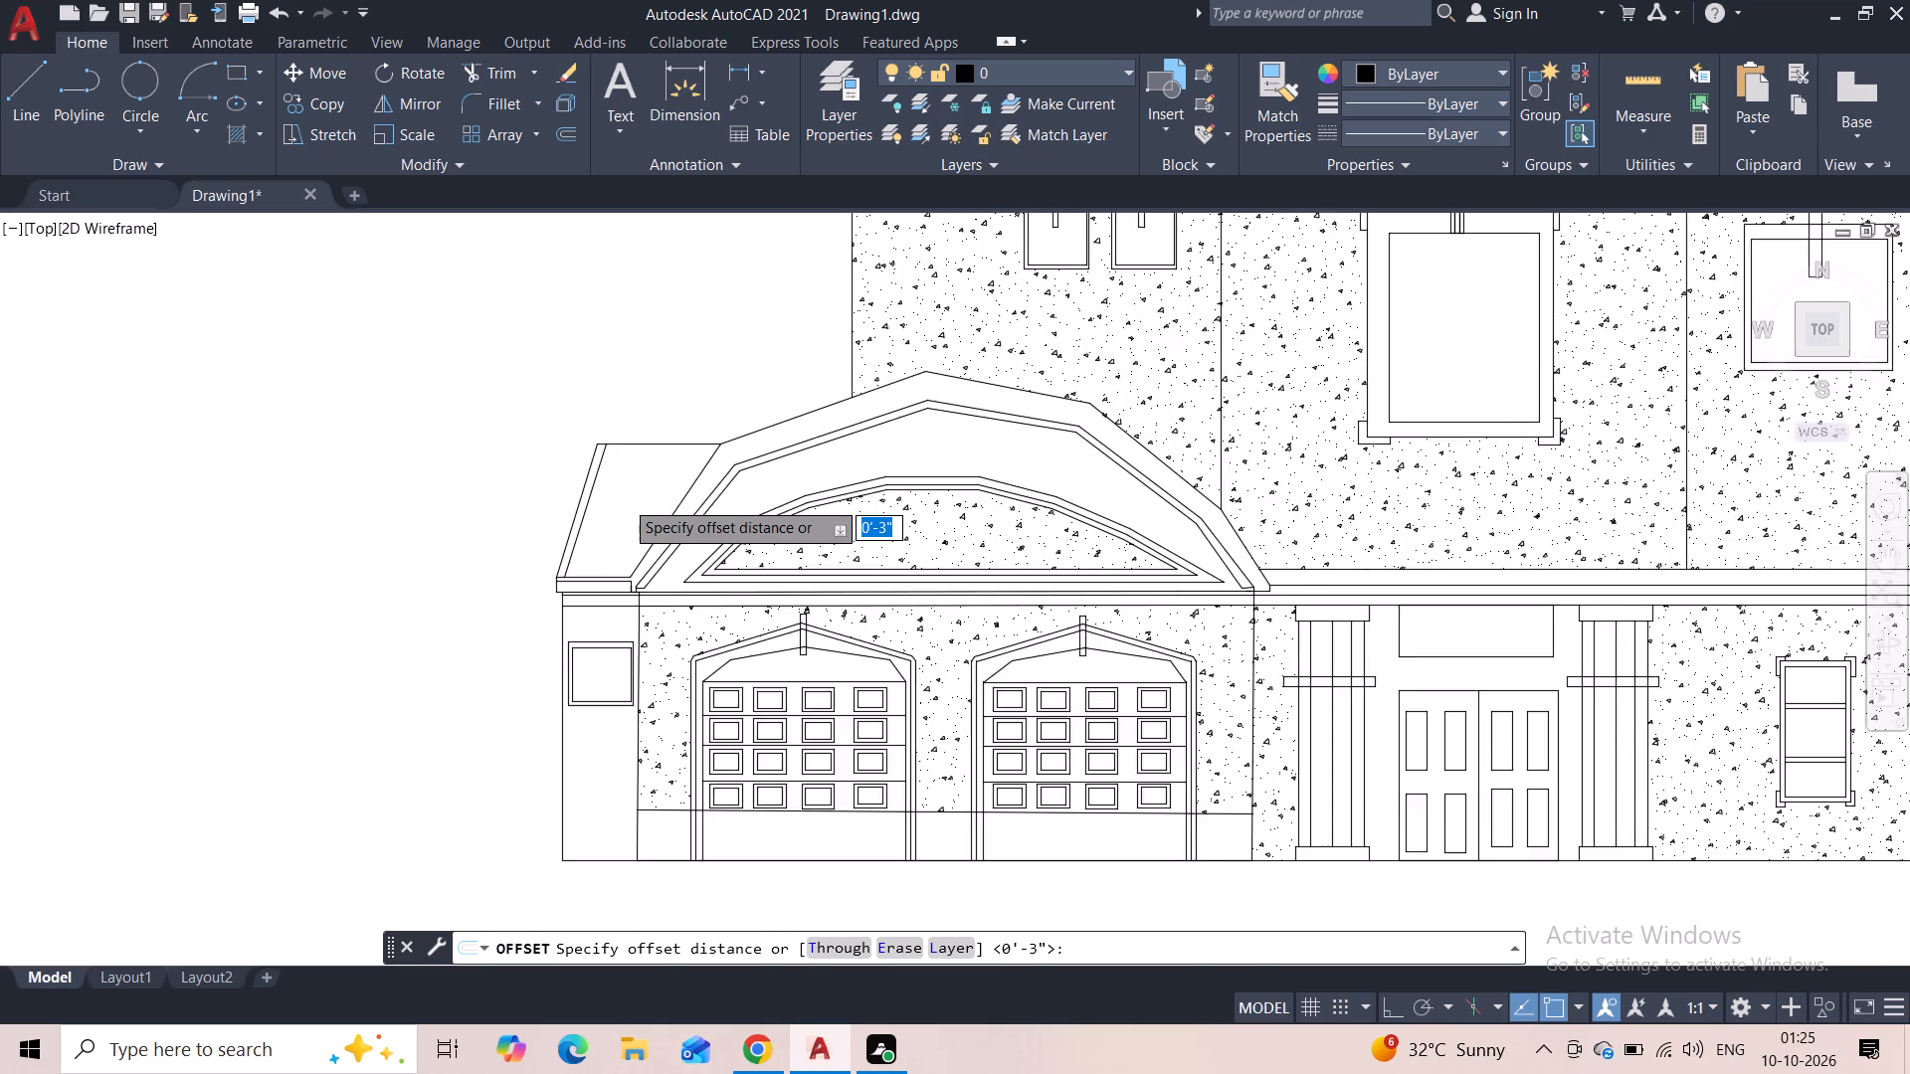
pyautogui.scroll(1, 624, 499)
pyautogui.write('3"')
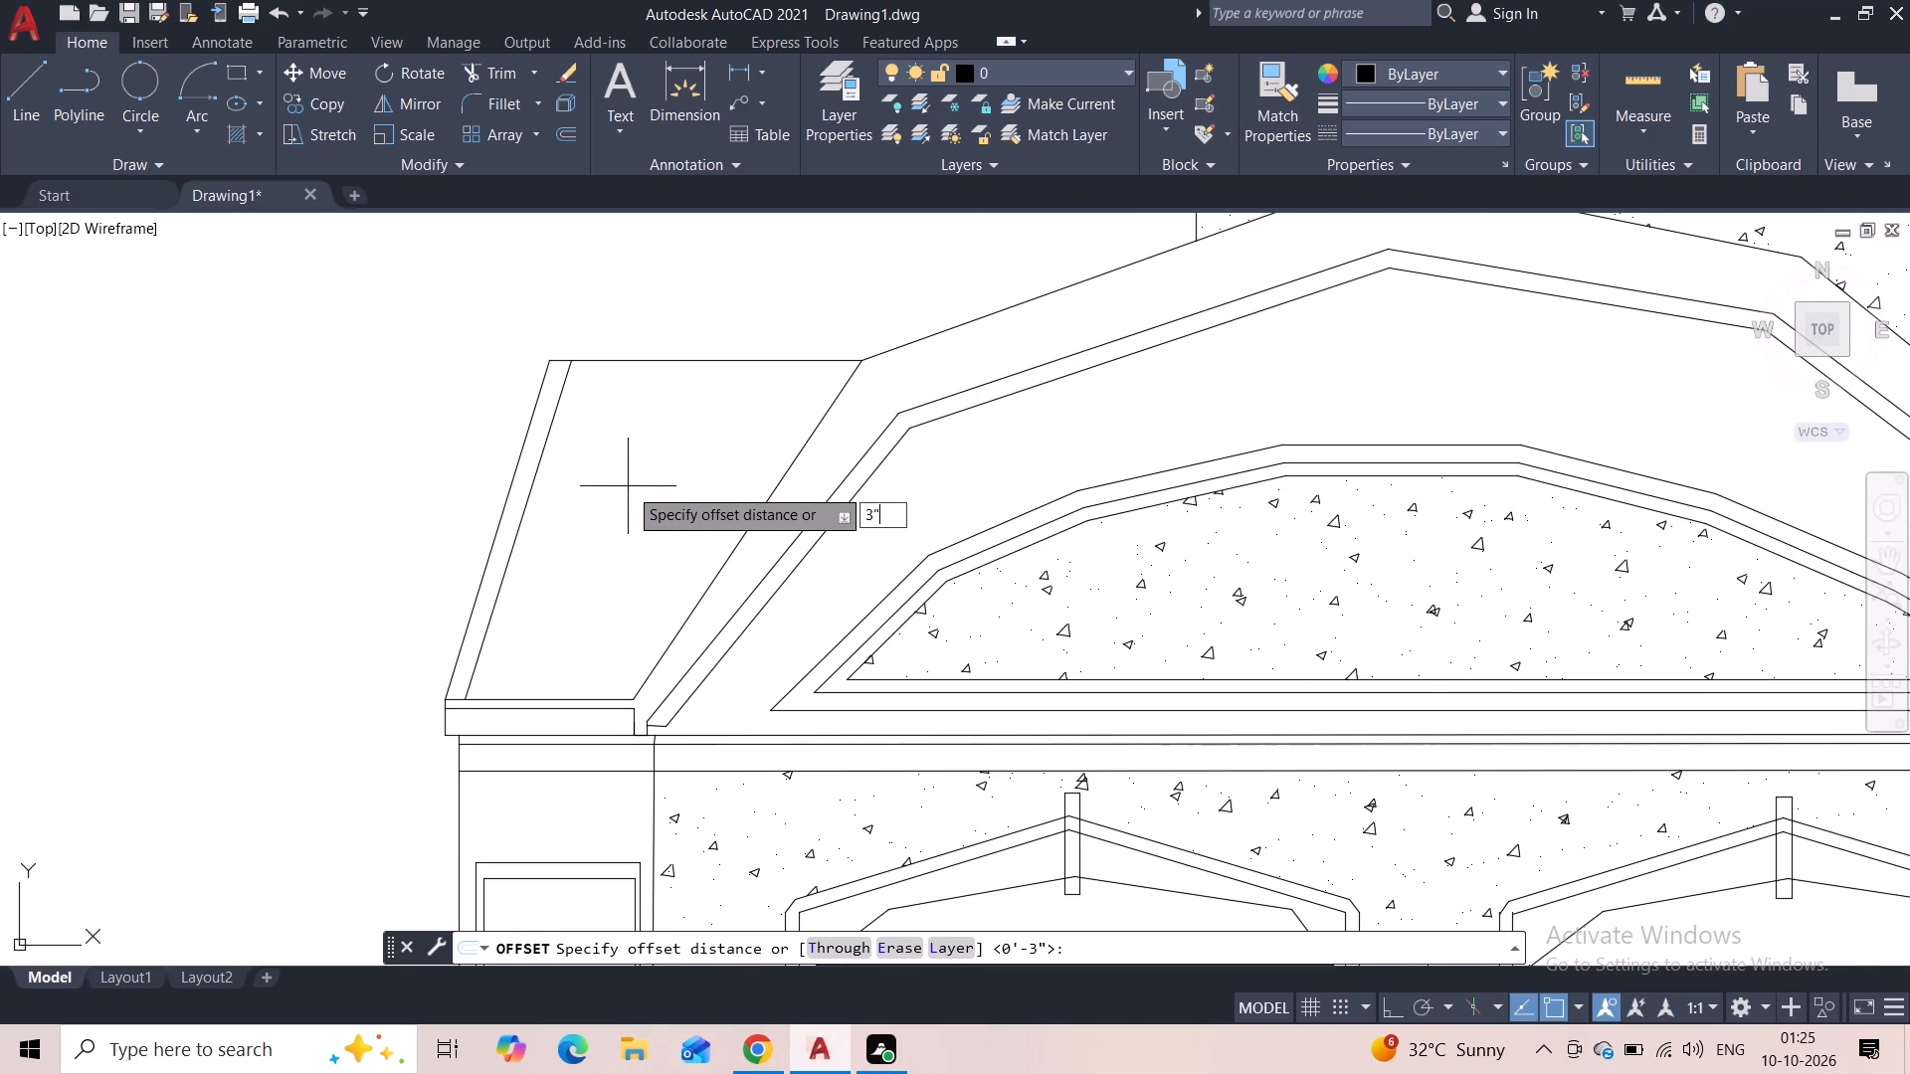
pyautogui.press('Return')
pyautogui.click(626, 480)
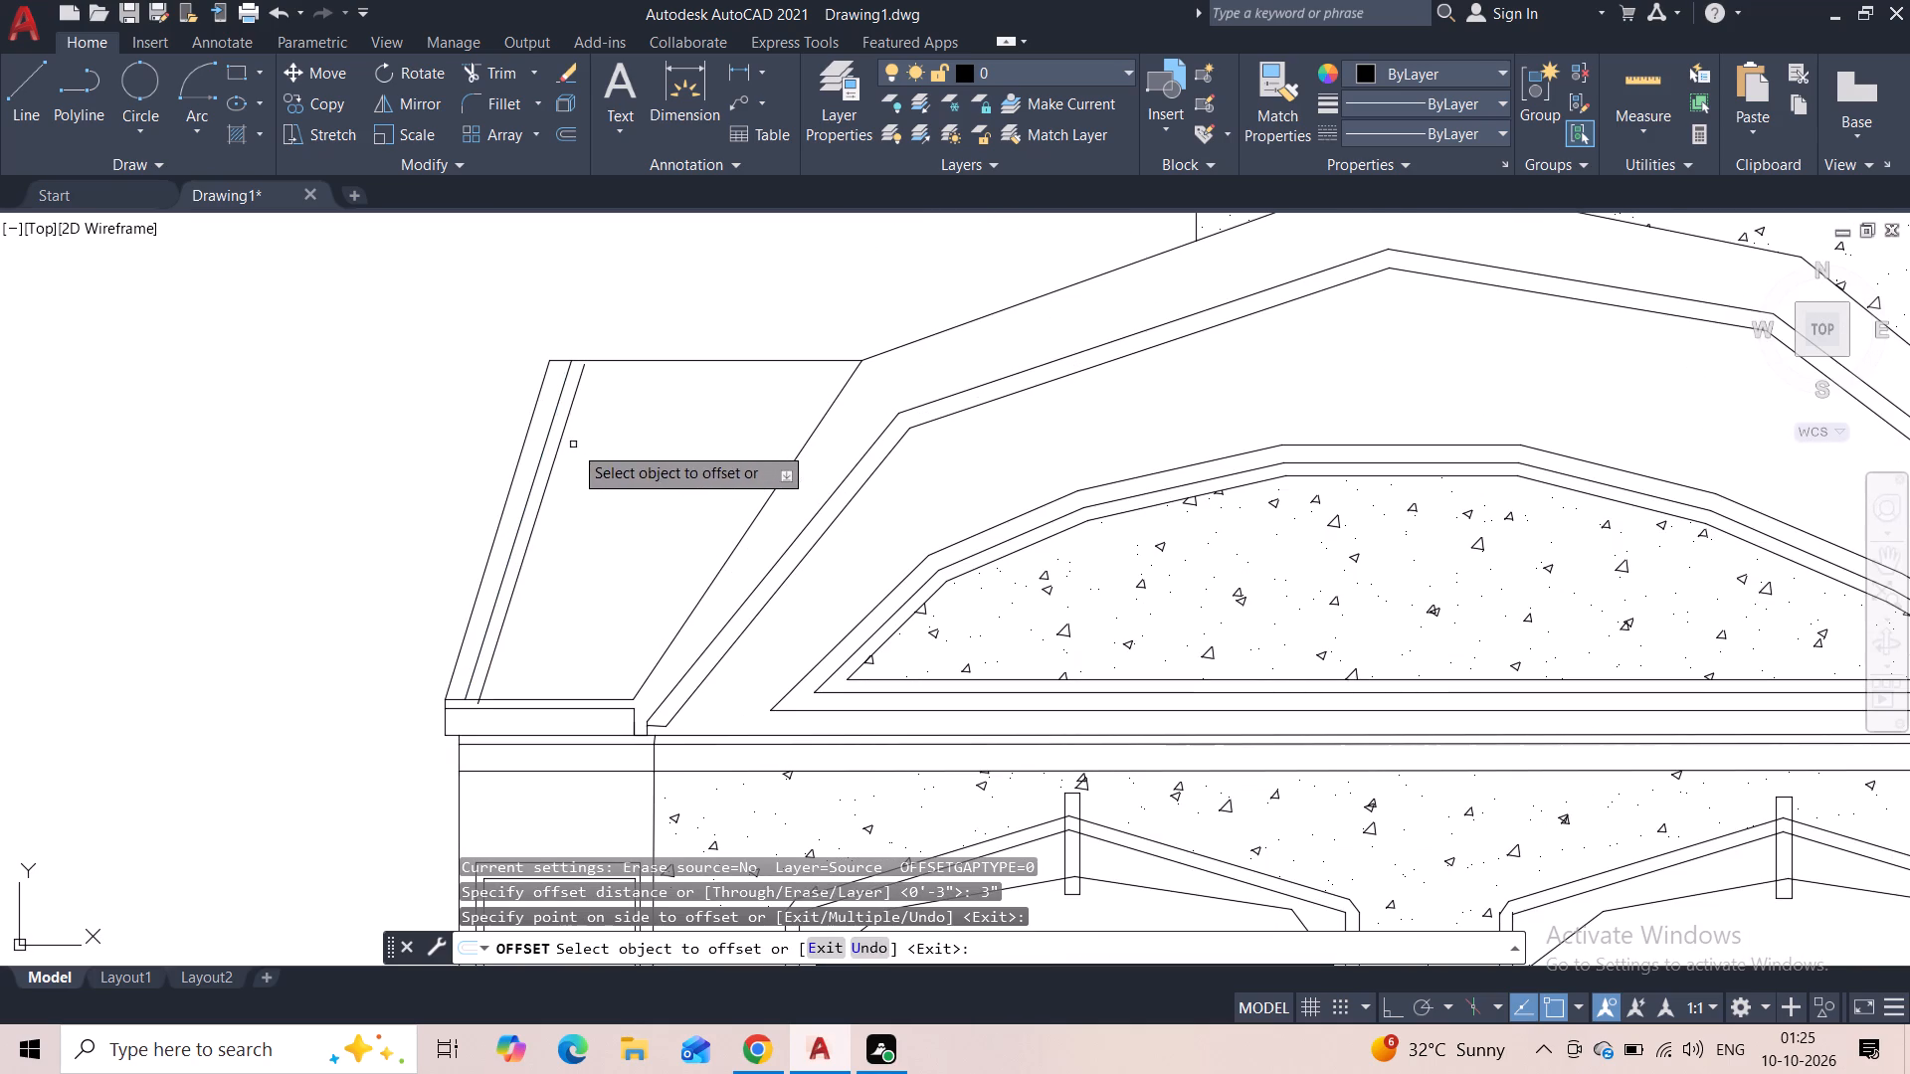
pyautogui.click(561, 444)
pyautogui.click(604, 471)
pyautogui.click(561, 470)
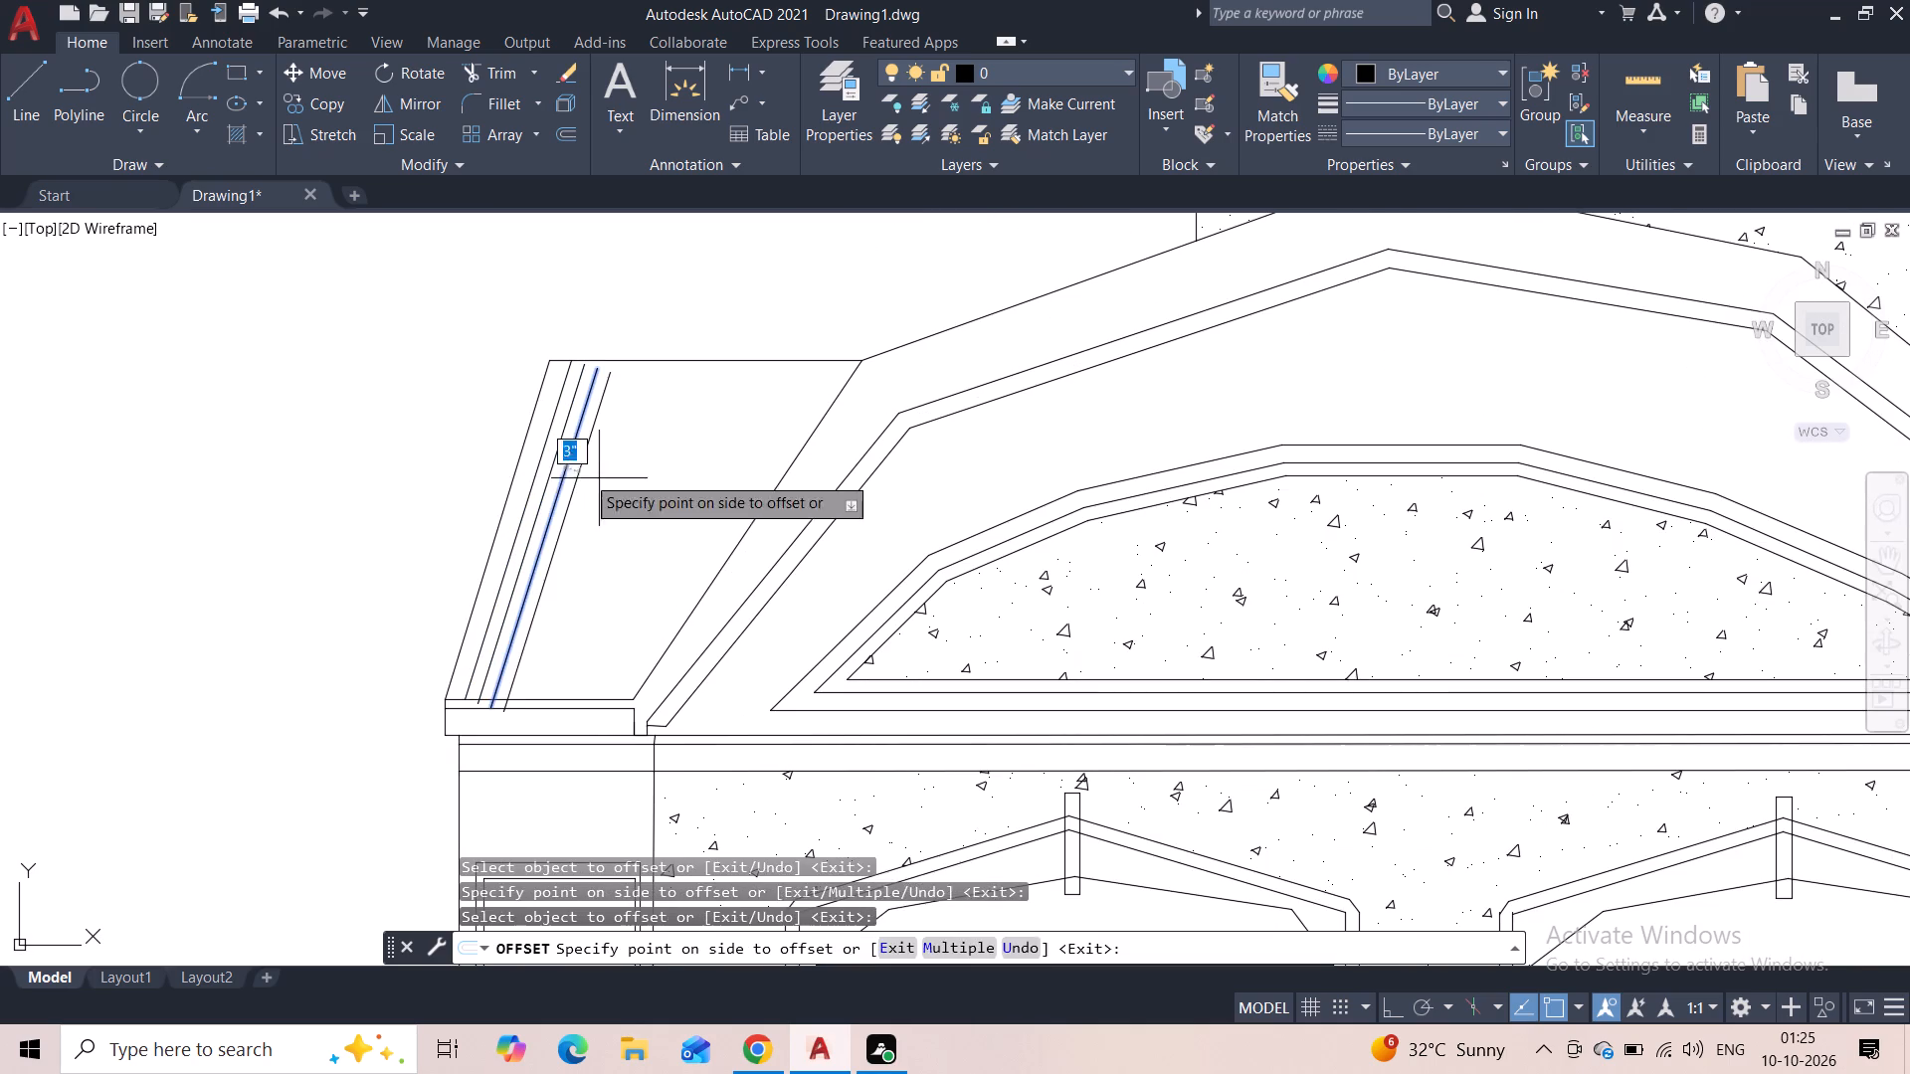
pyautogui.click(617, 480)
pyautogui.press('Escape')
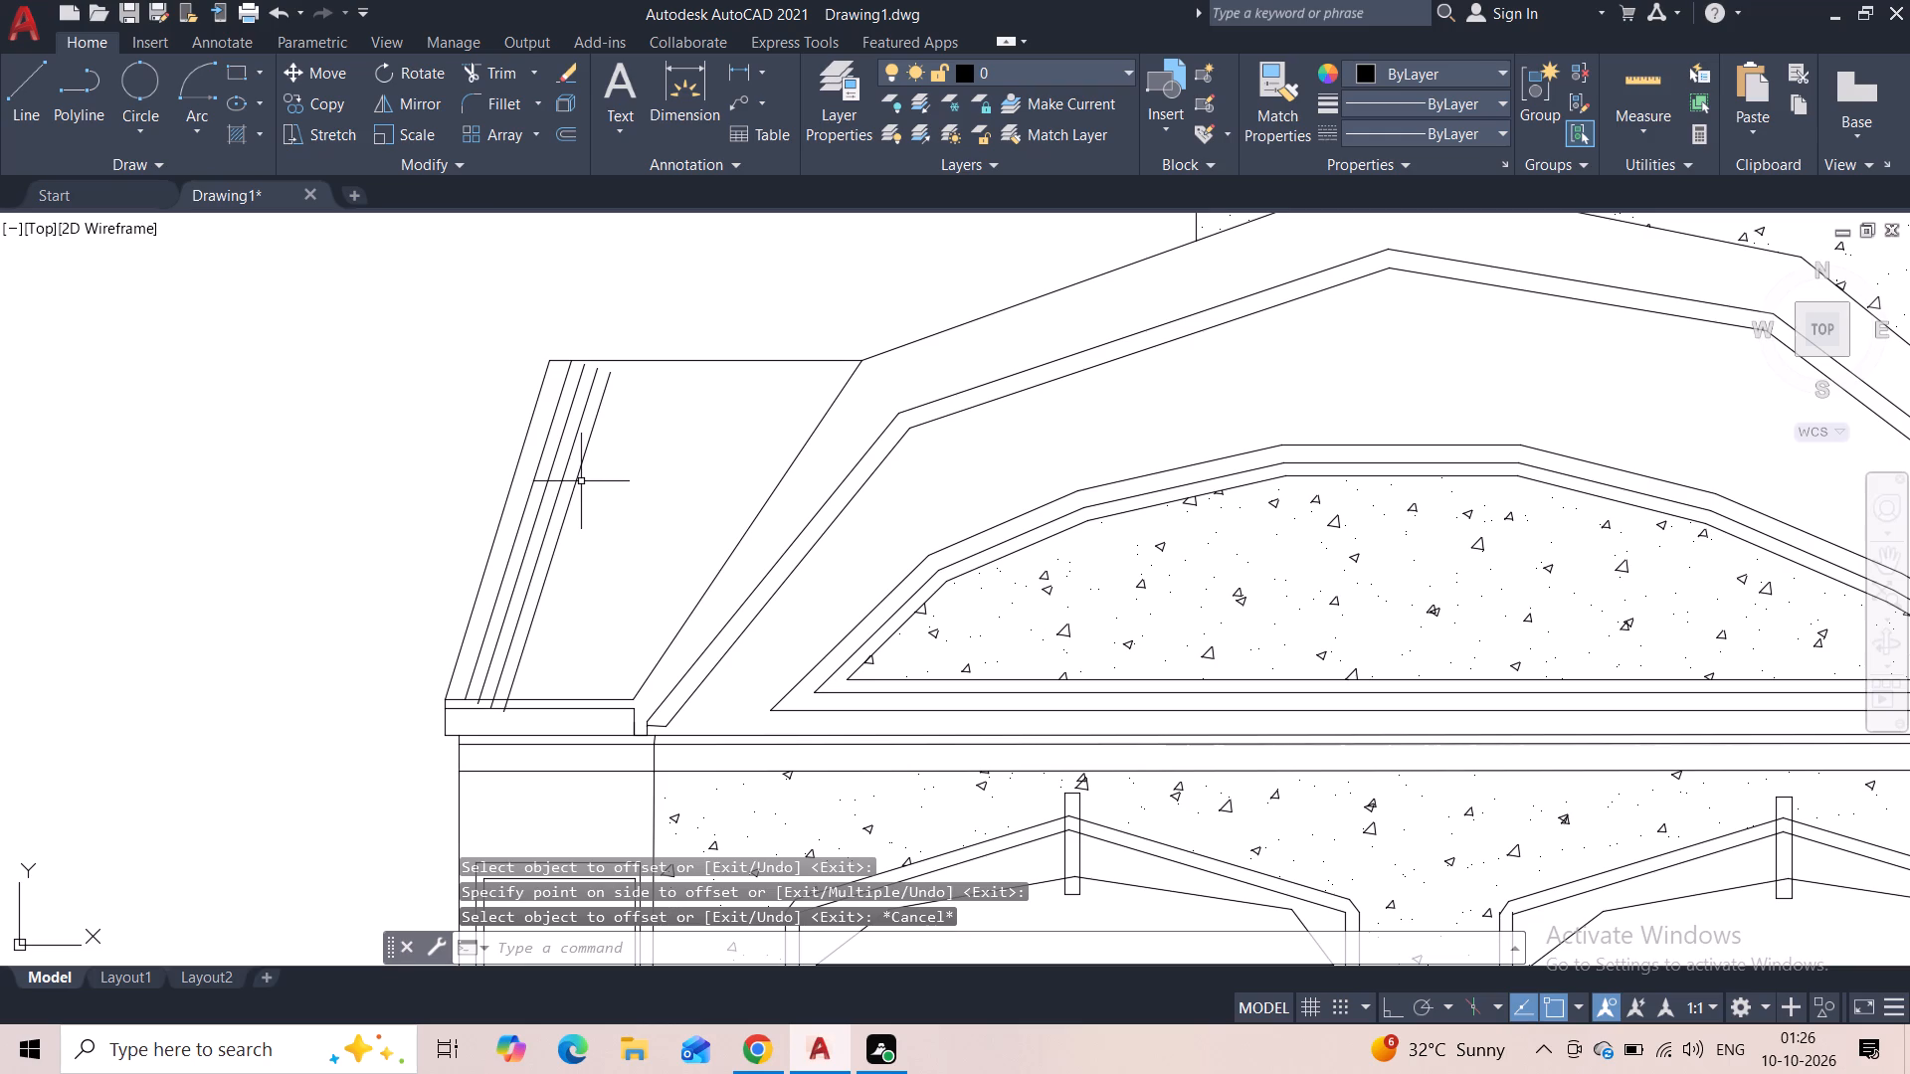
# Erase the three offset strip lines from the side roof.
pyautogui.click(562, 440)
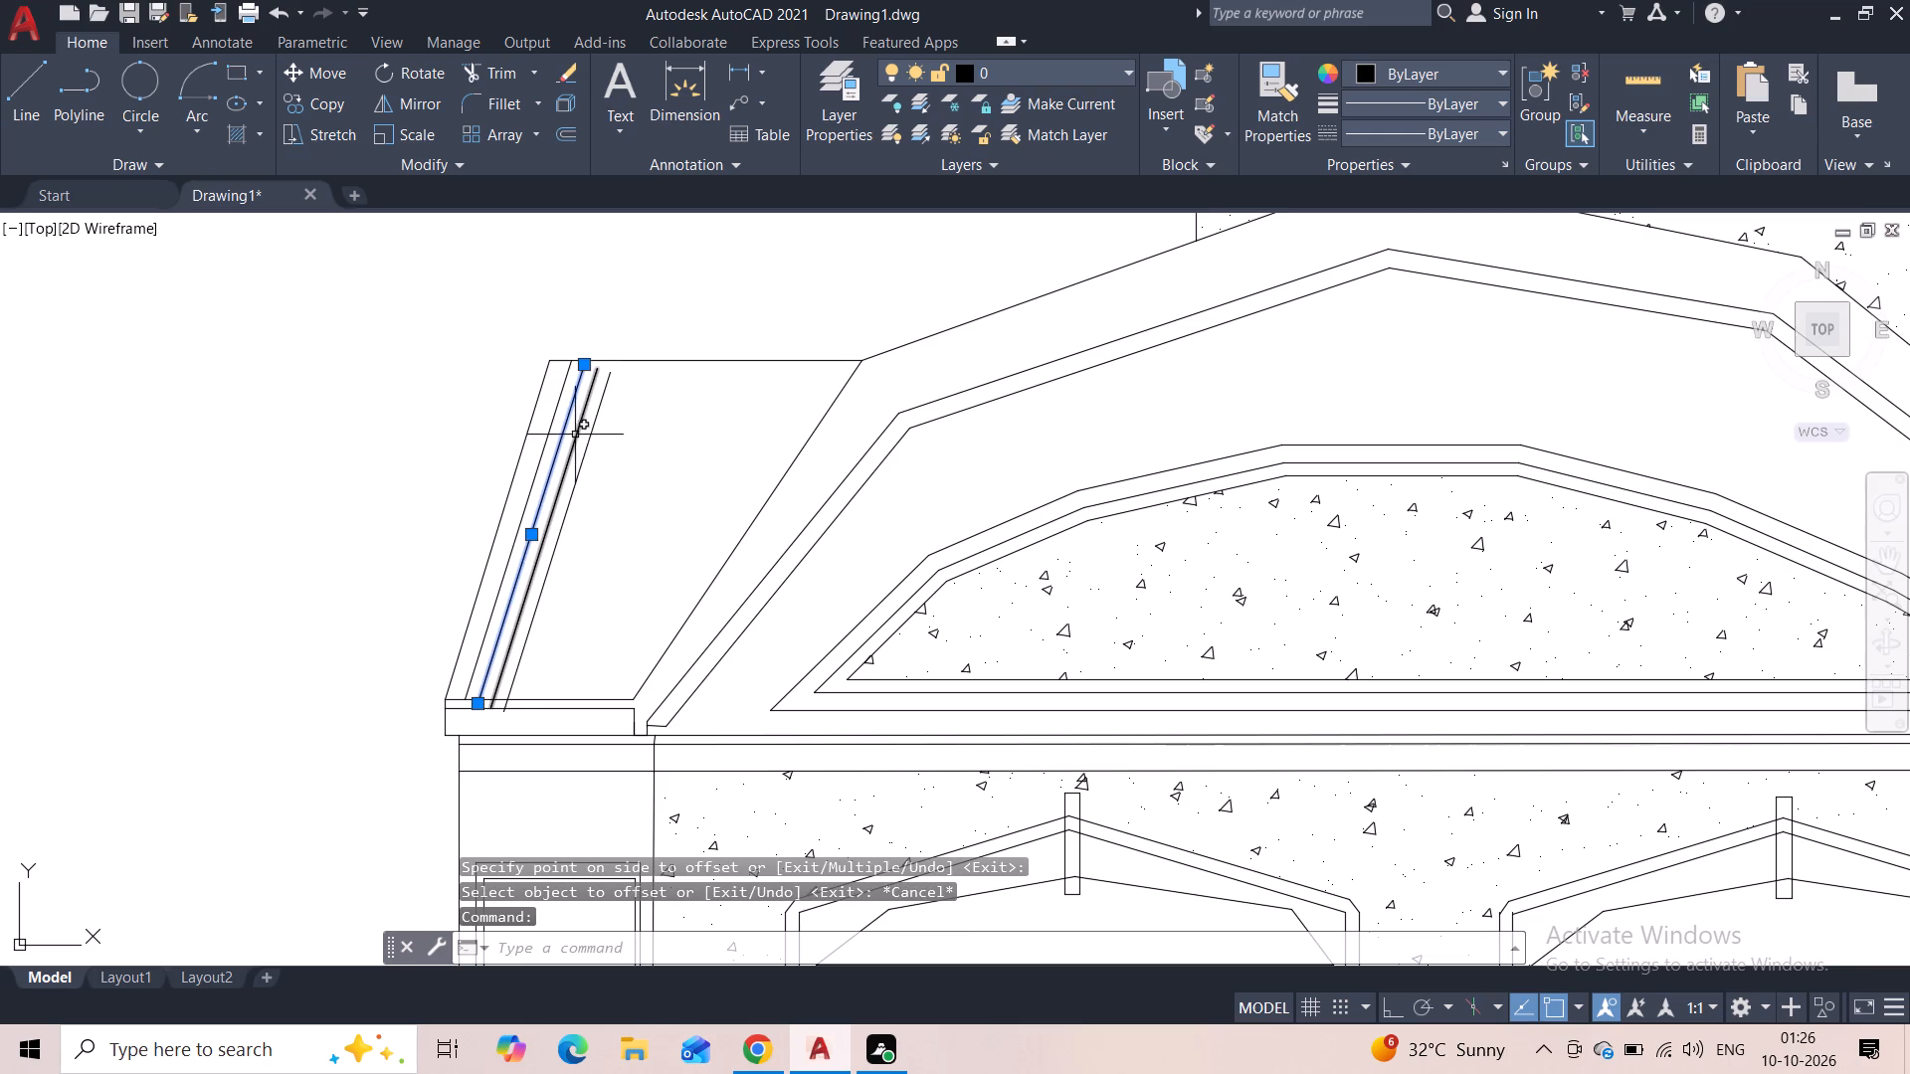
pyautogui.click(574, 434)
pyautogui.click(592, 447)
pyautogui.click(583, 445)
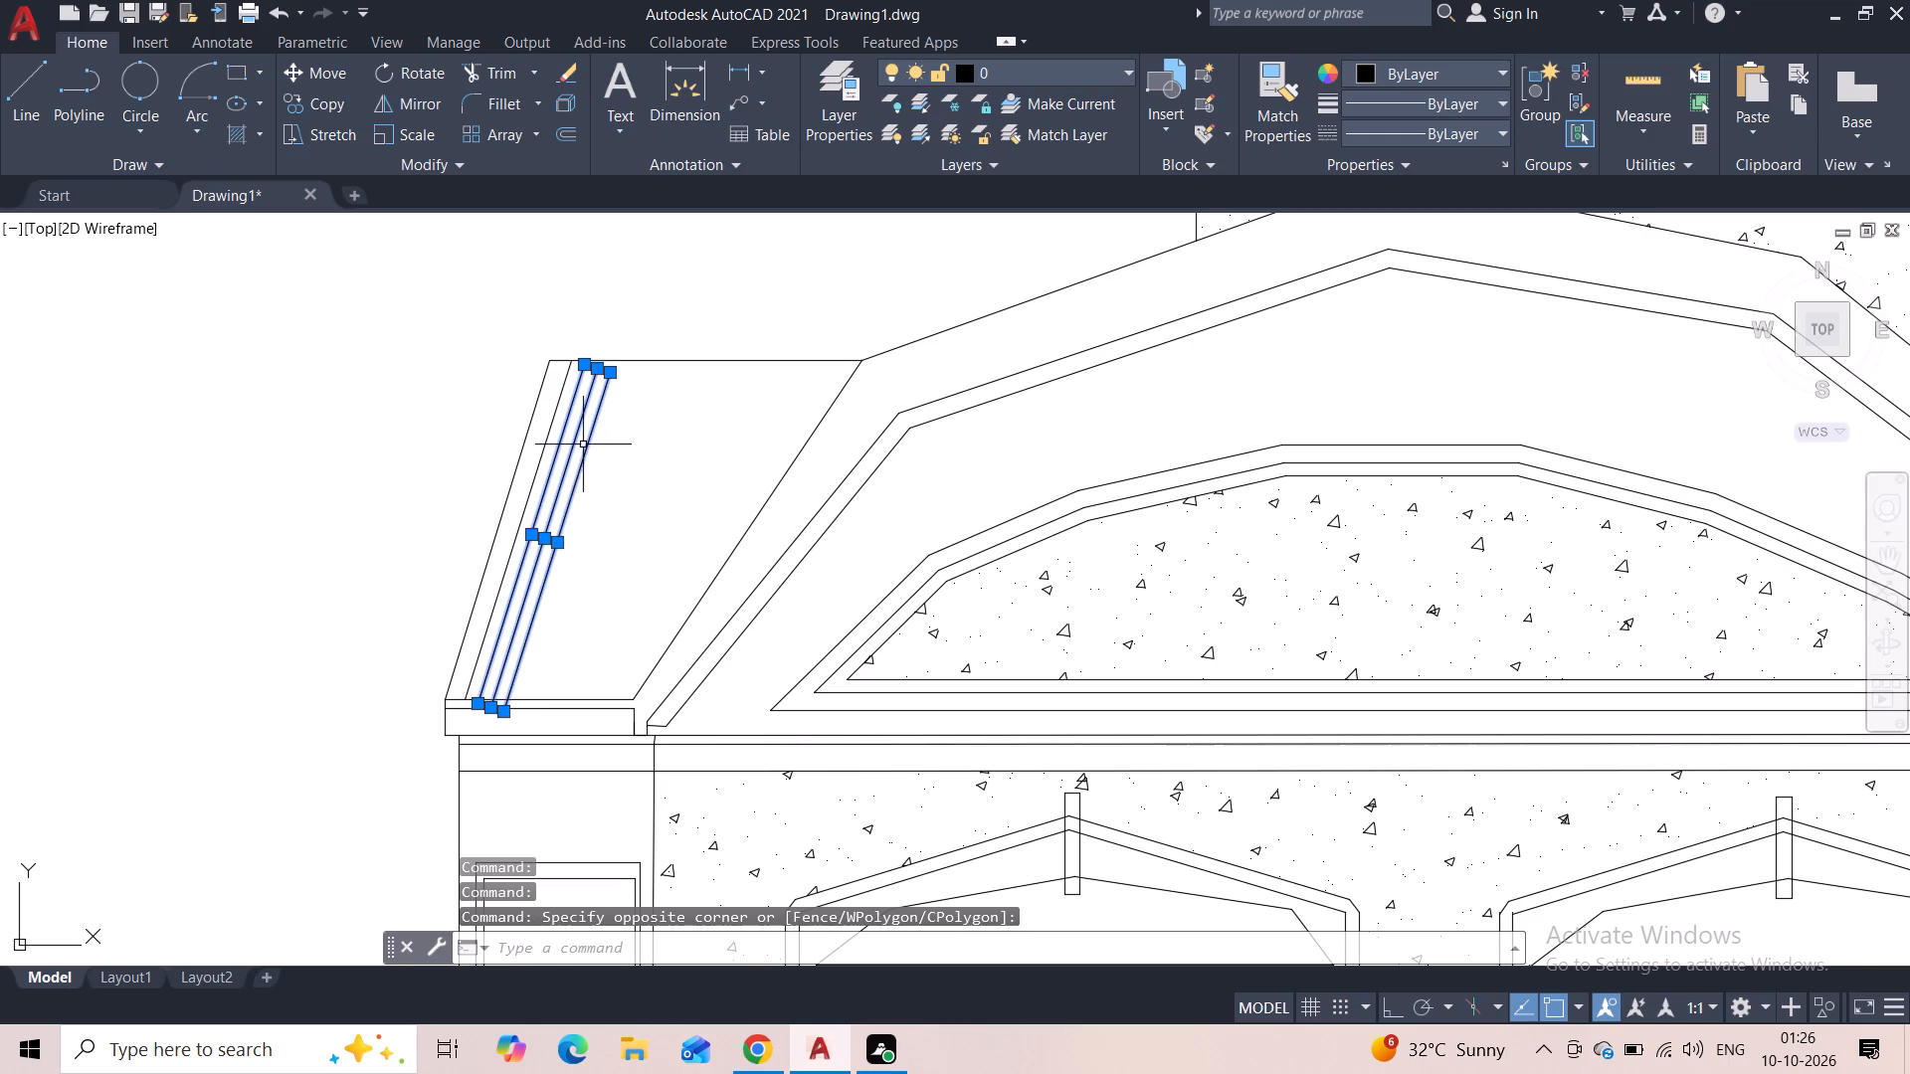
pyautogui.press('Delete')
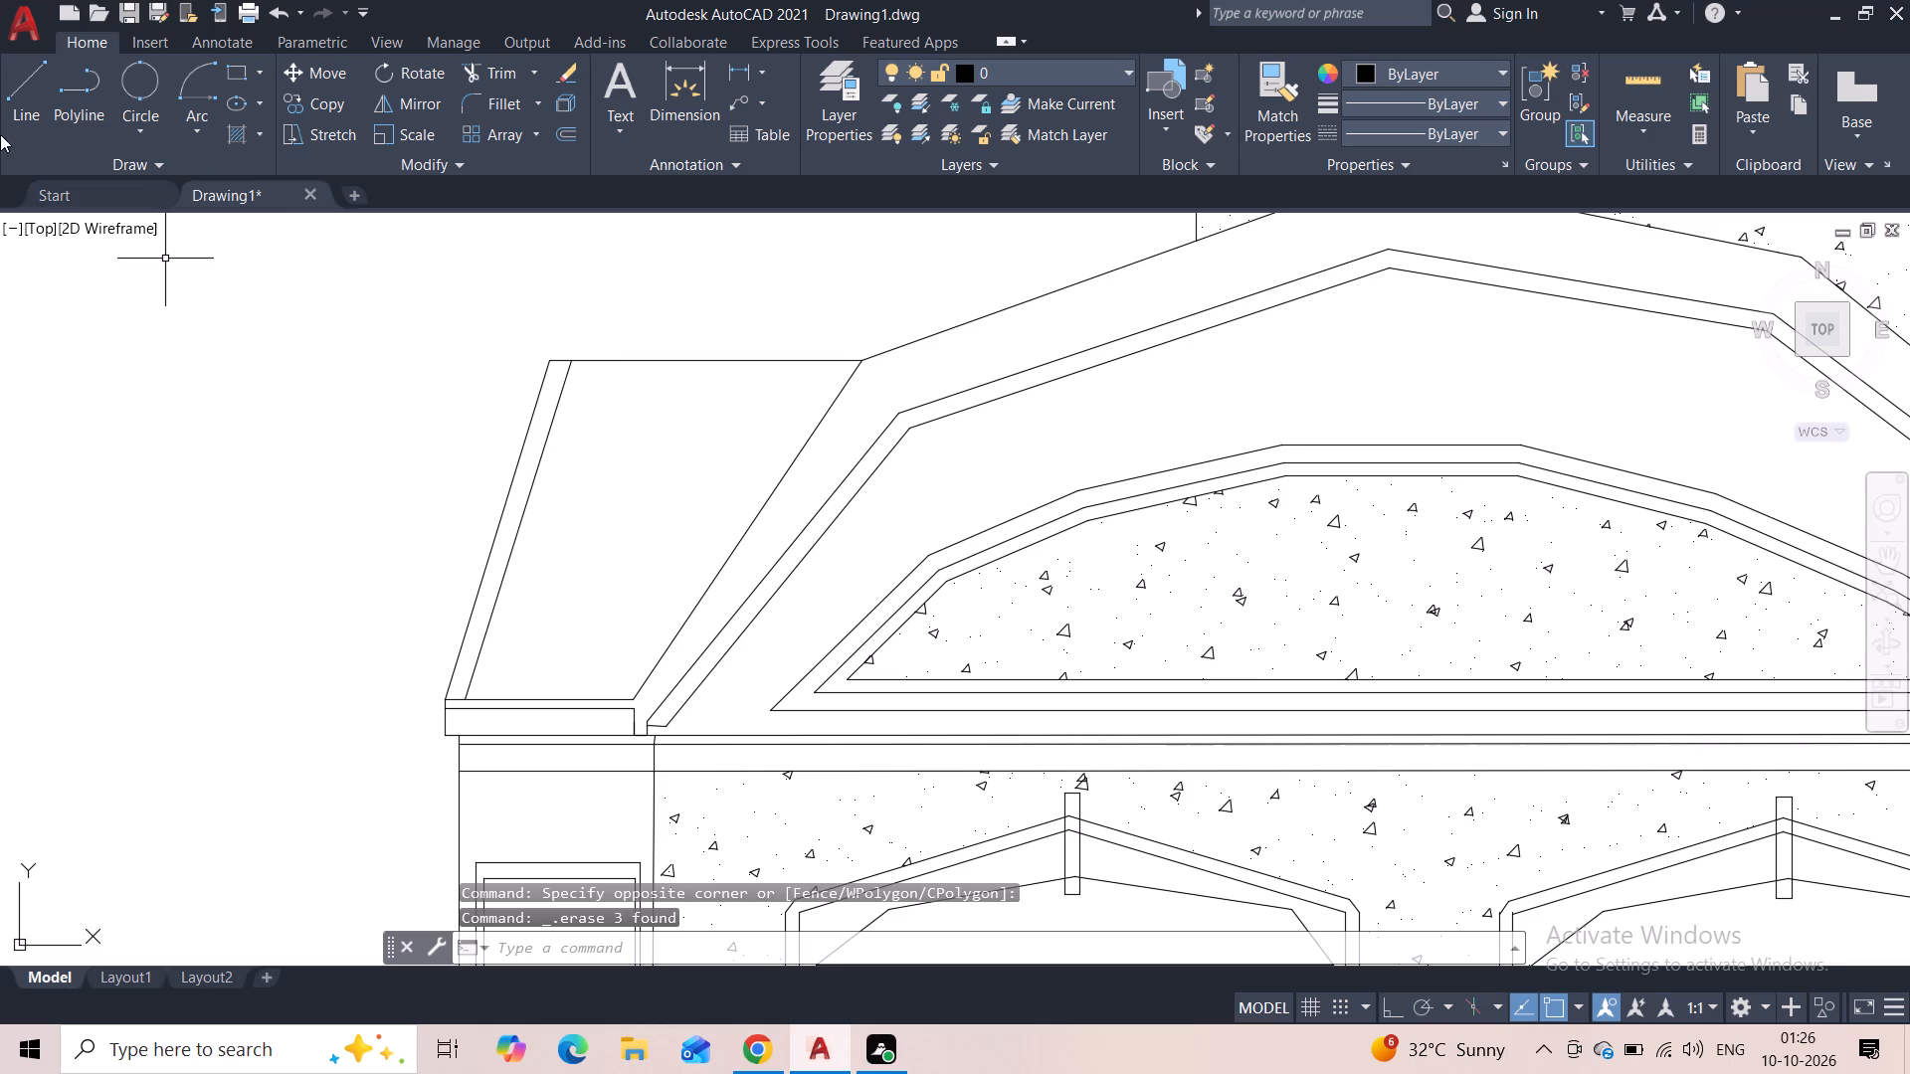
# Draw a second sloped strip line from the side roof's top edge down to the cornice, inward of the first strip line.
pyautogui.click(24, 99)
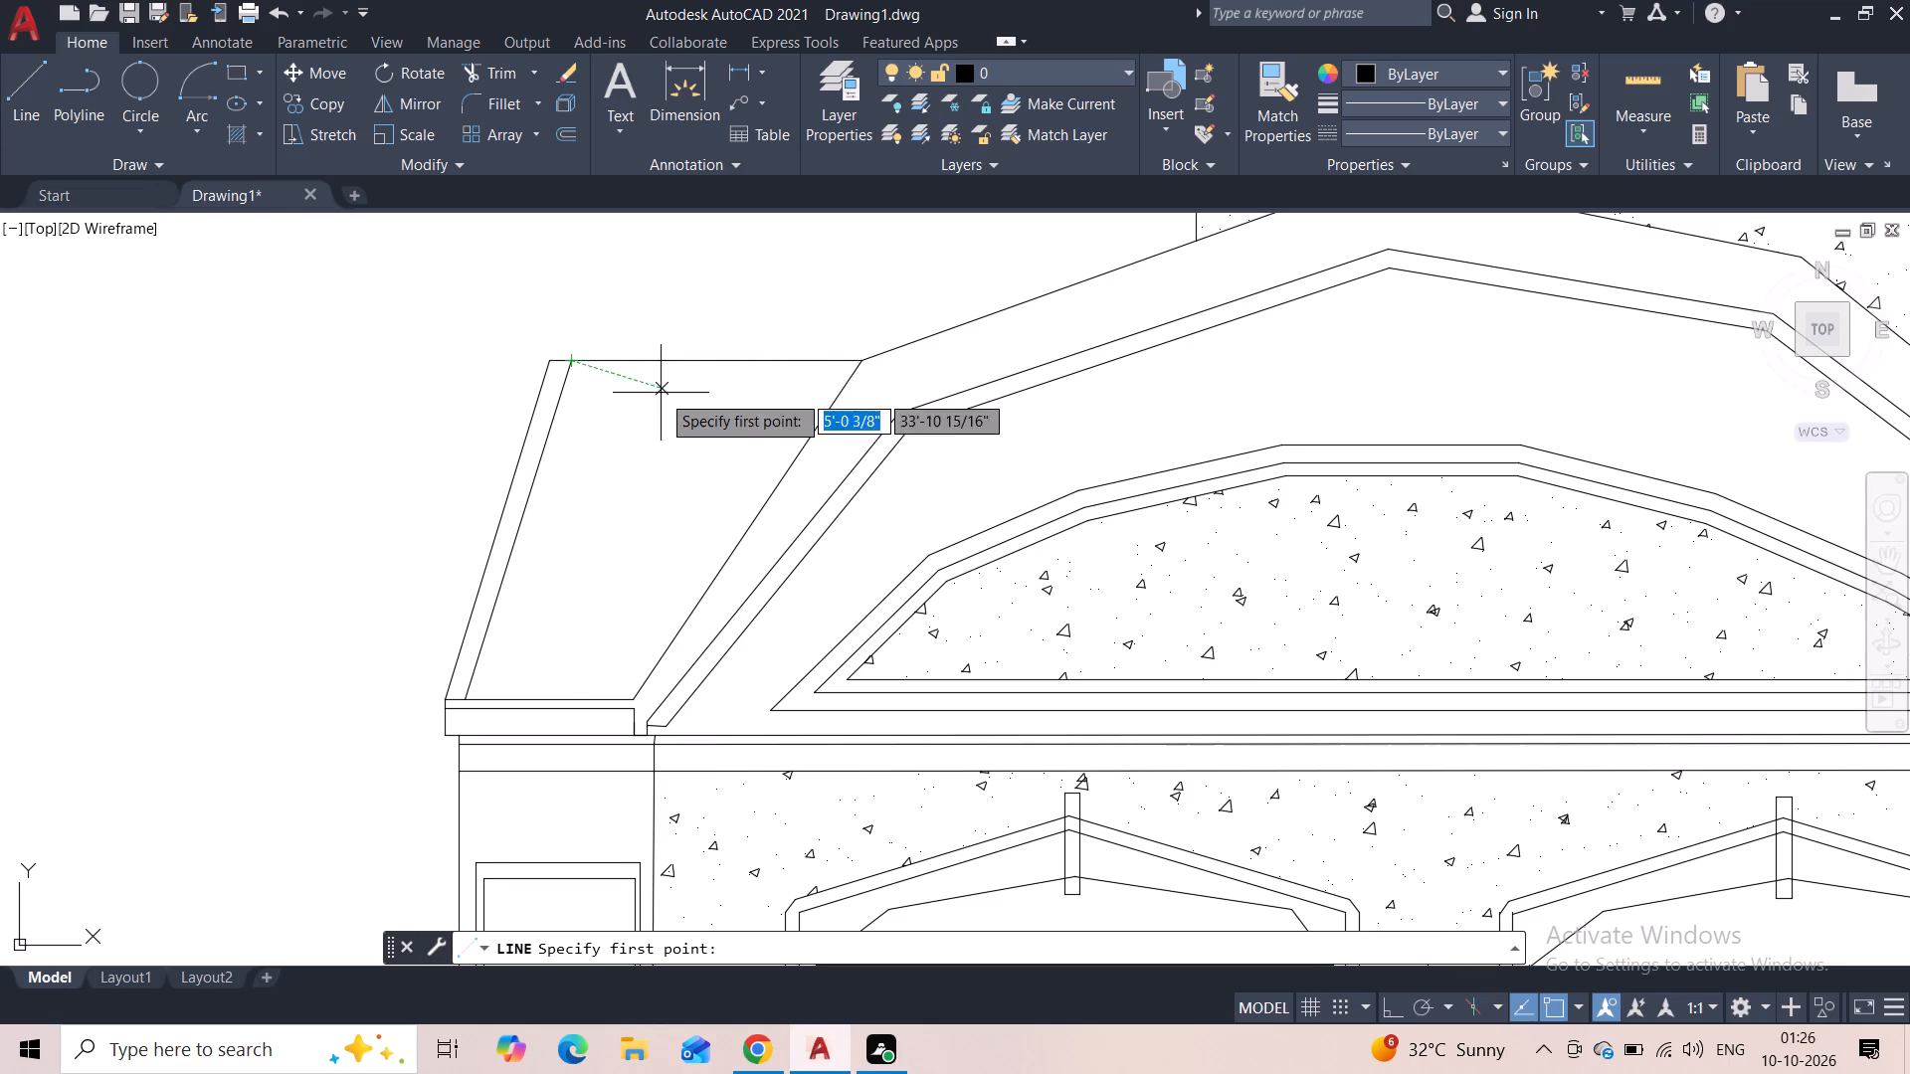
pyautogui.click(600, 363)
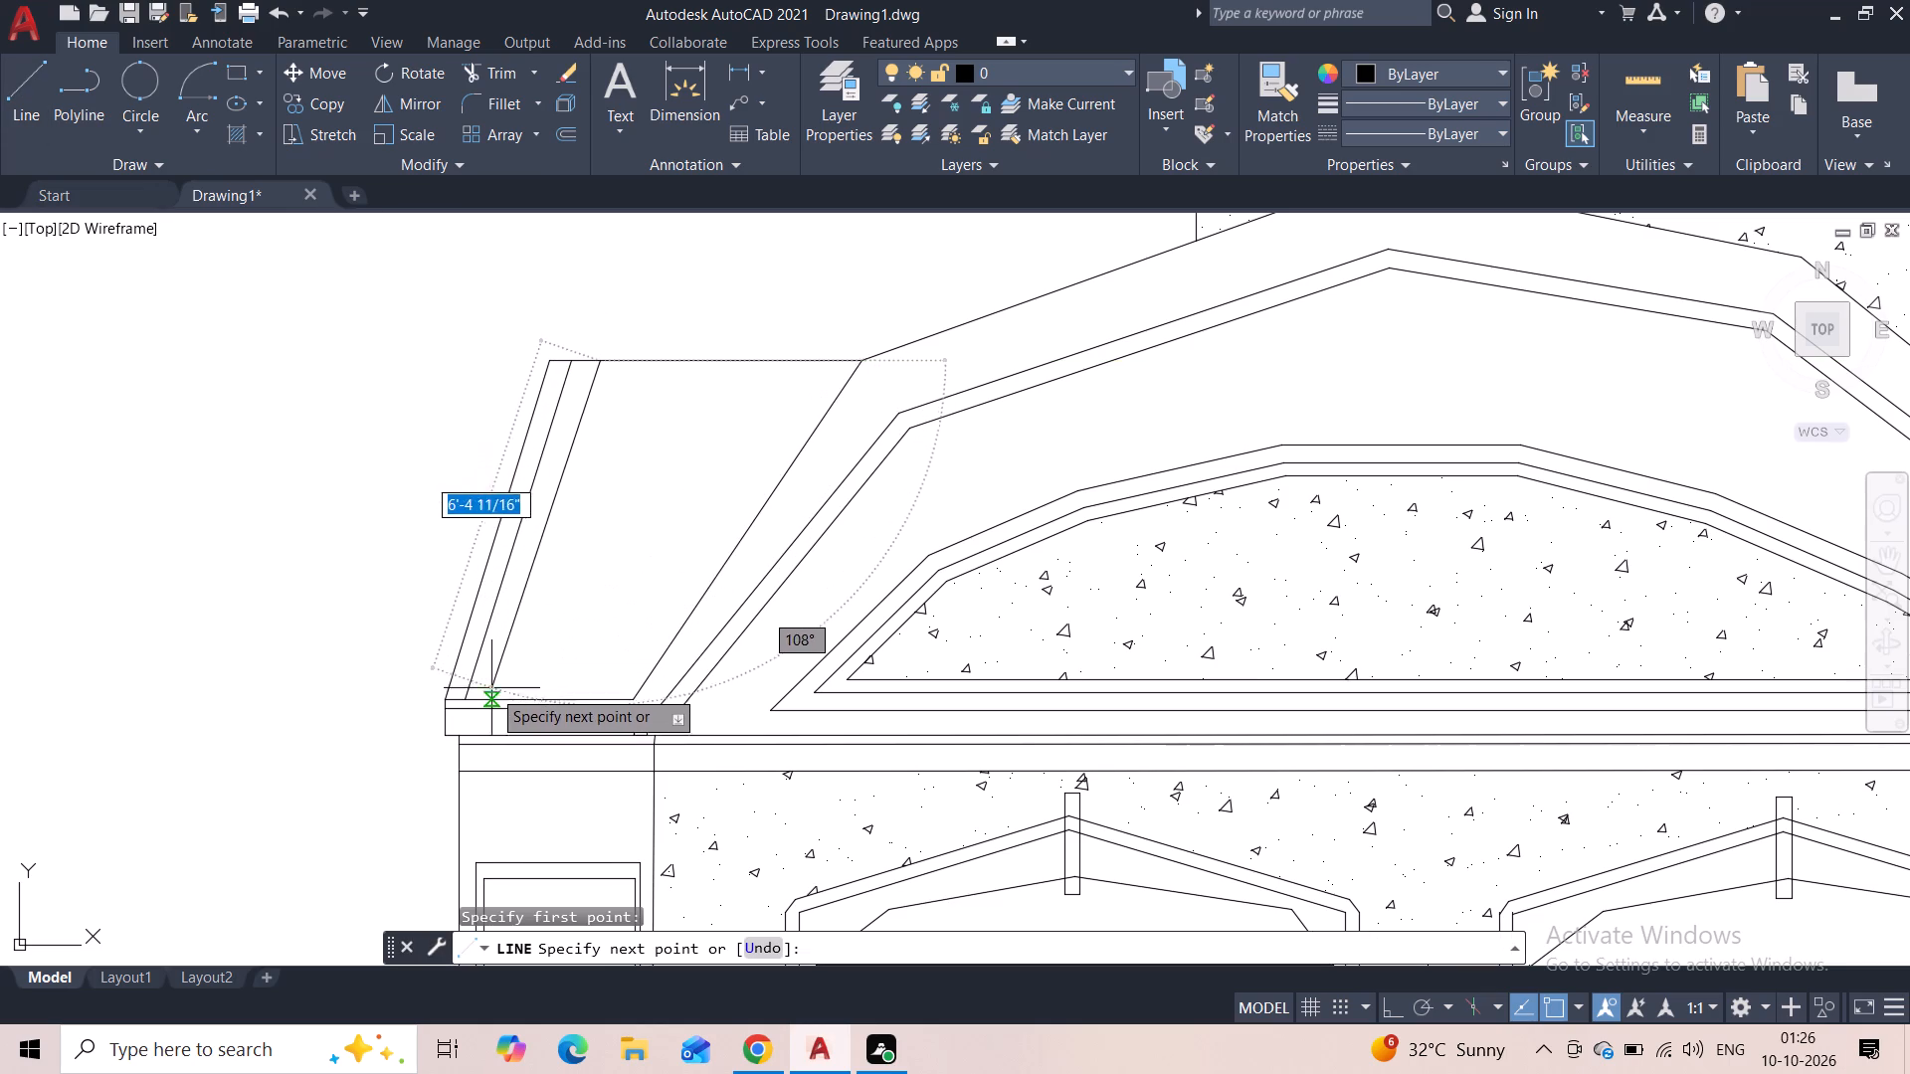
pyautogui.click(487, 697)
pyautogui.press('Escape')
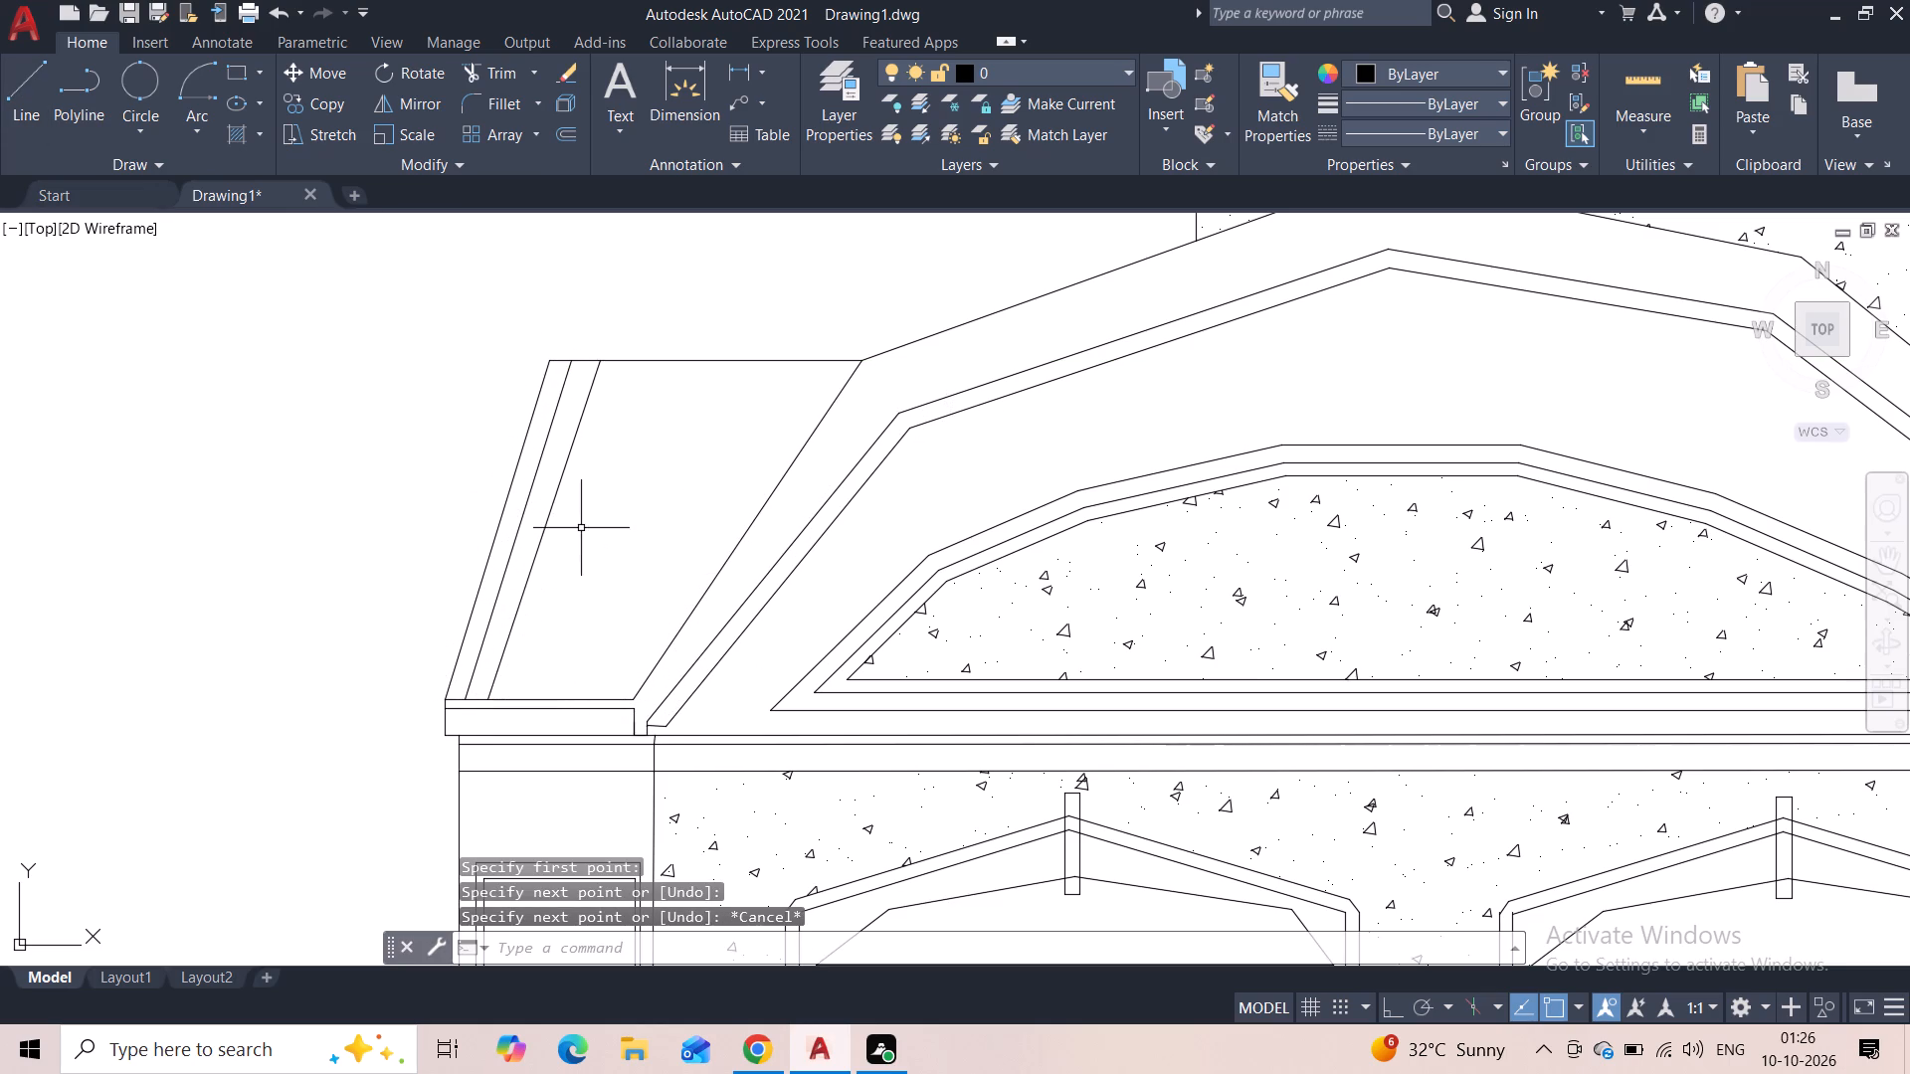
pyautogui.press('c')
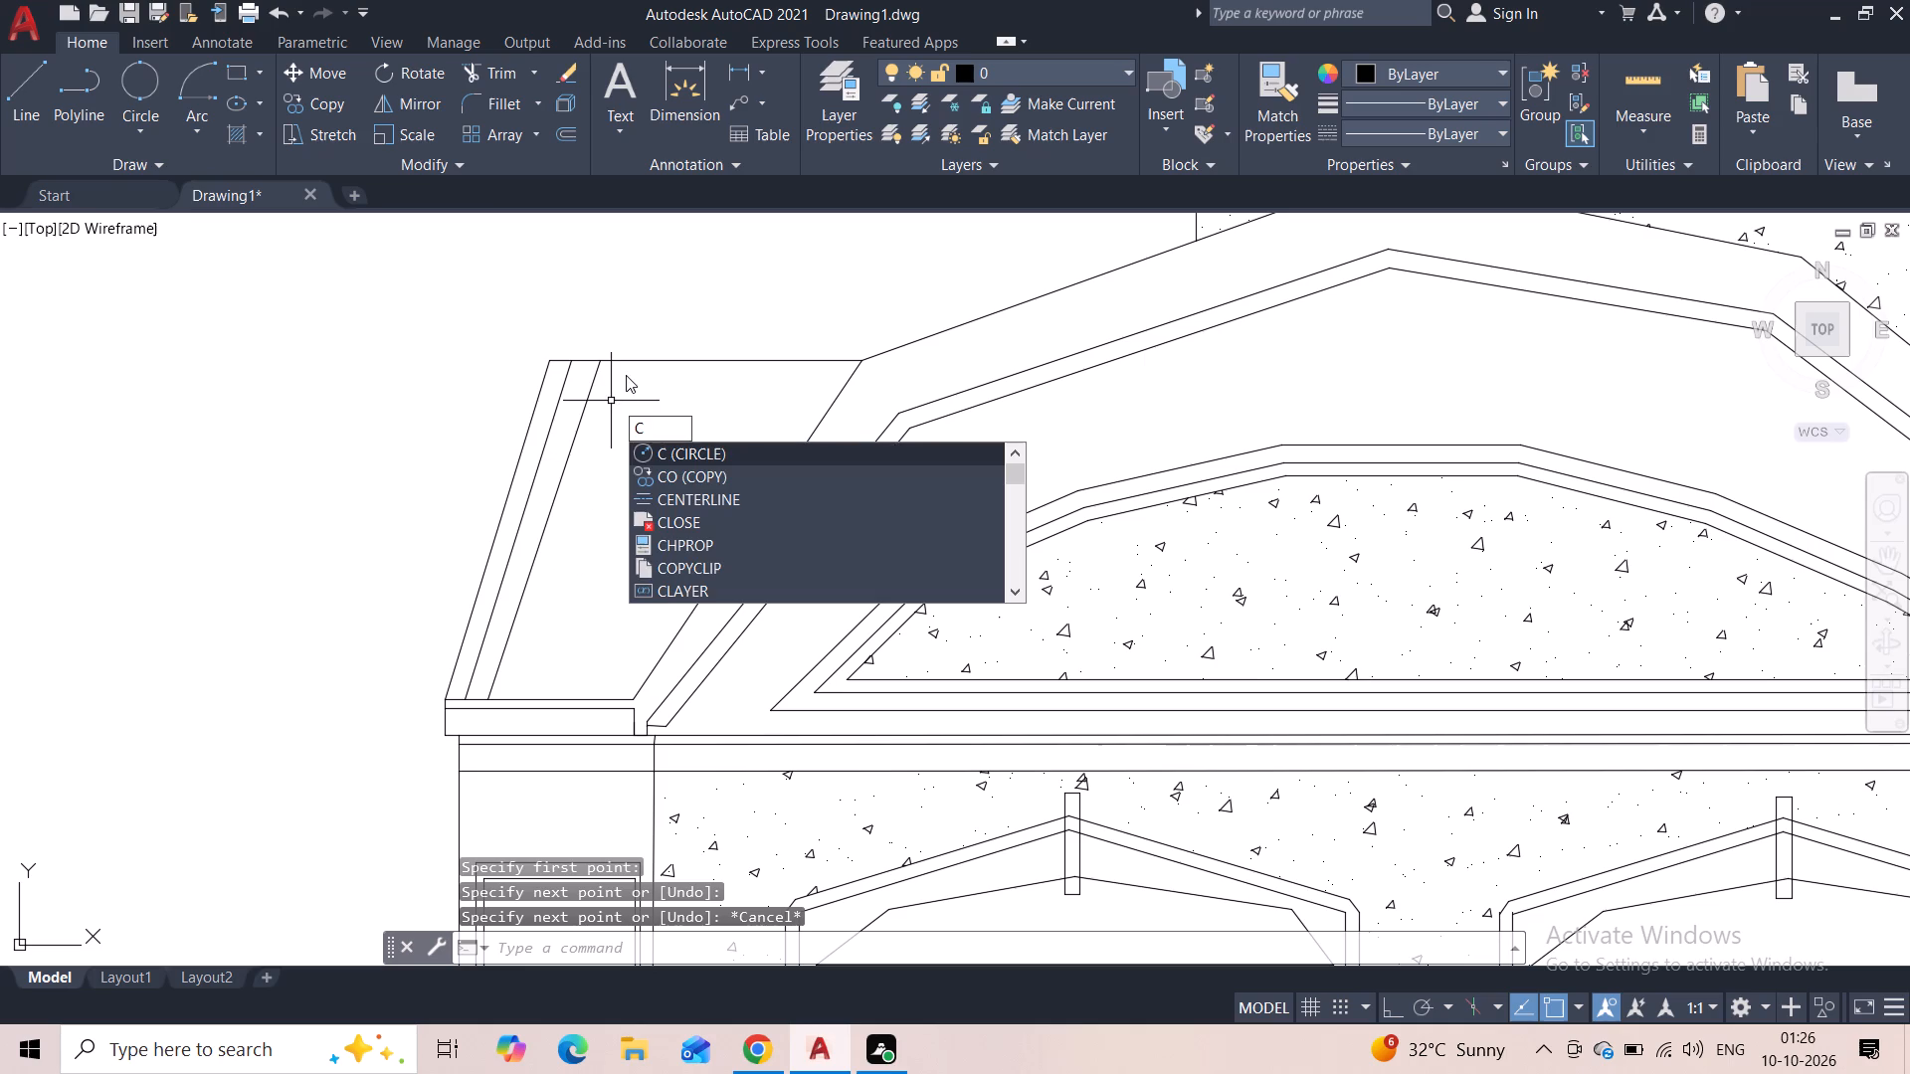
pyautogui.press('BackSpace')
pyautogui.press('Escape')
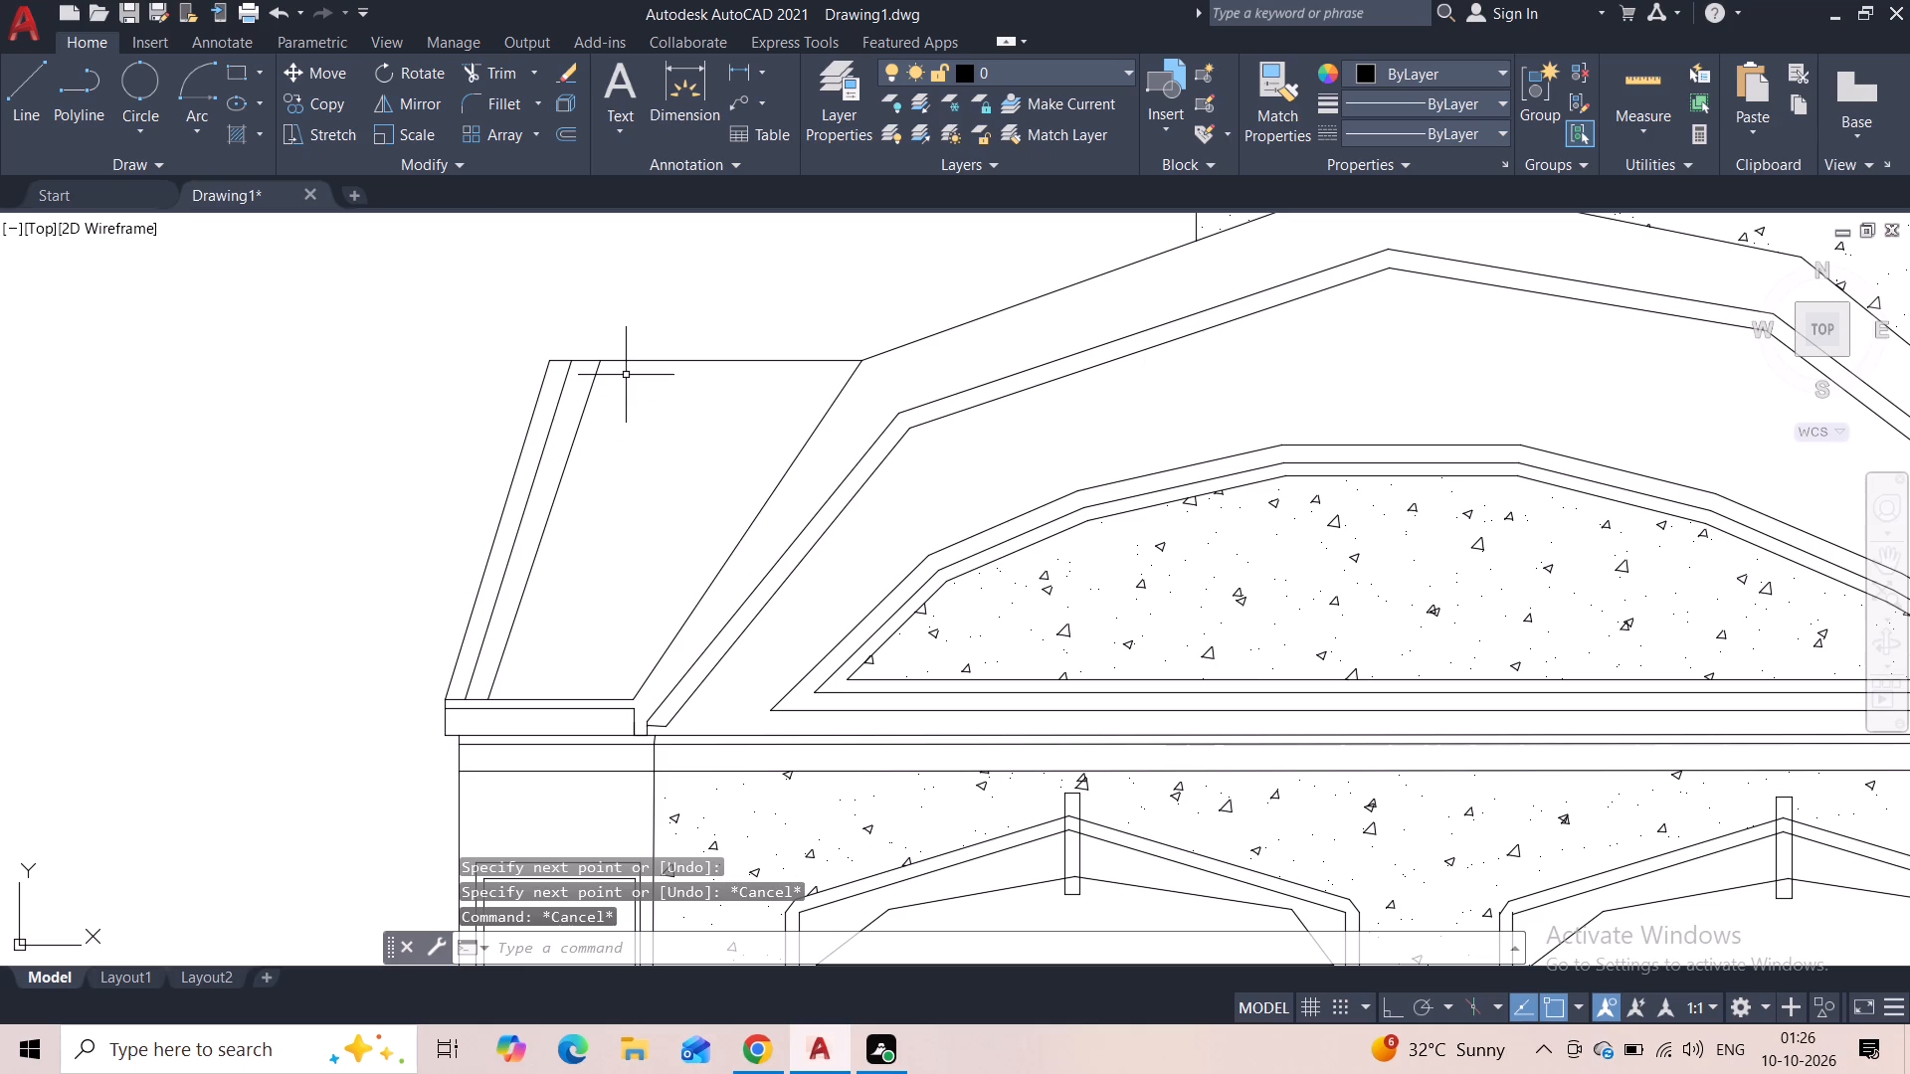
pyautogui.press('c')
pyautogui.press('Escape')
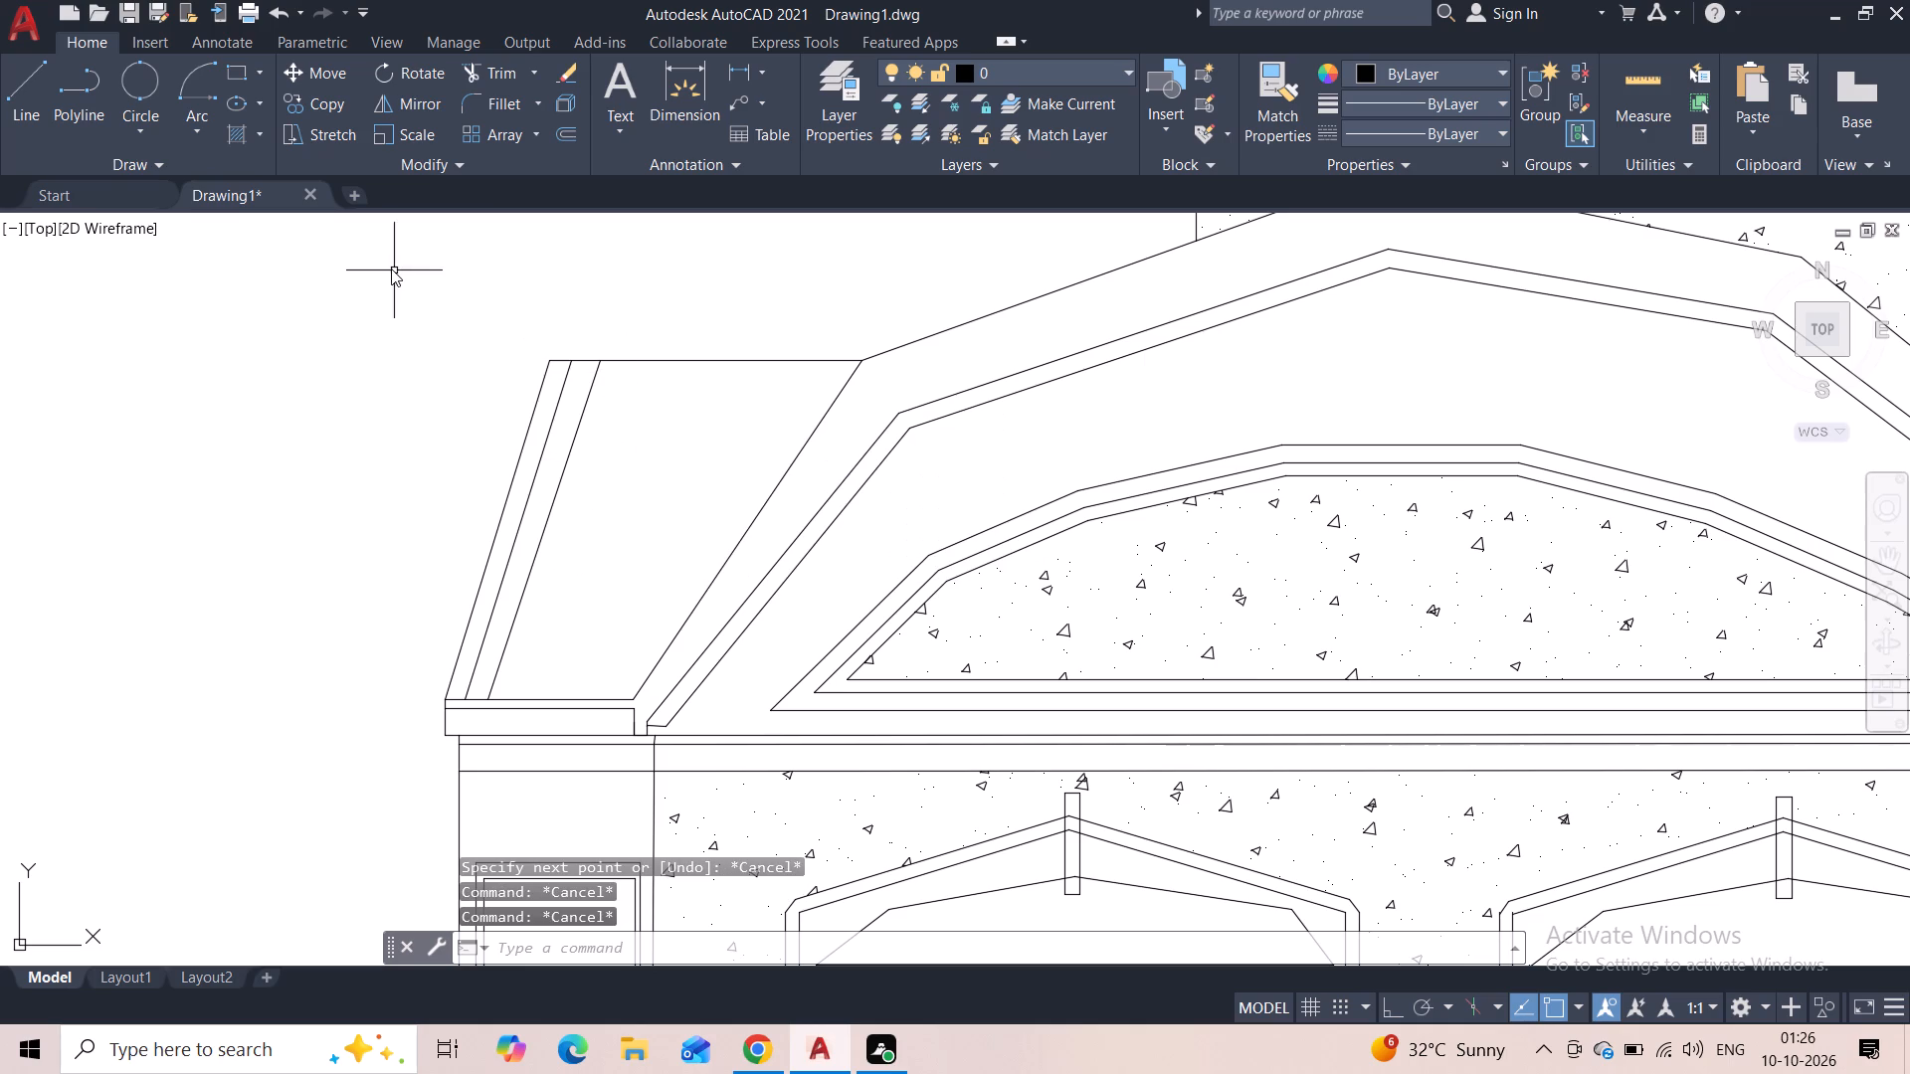
# Draw two more sloped strip lines, about 6'-6" long, from the side roof's top edge to the cornice, continuing inward.
pyautogui.click(22, 115)
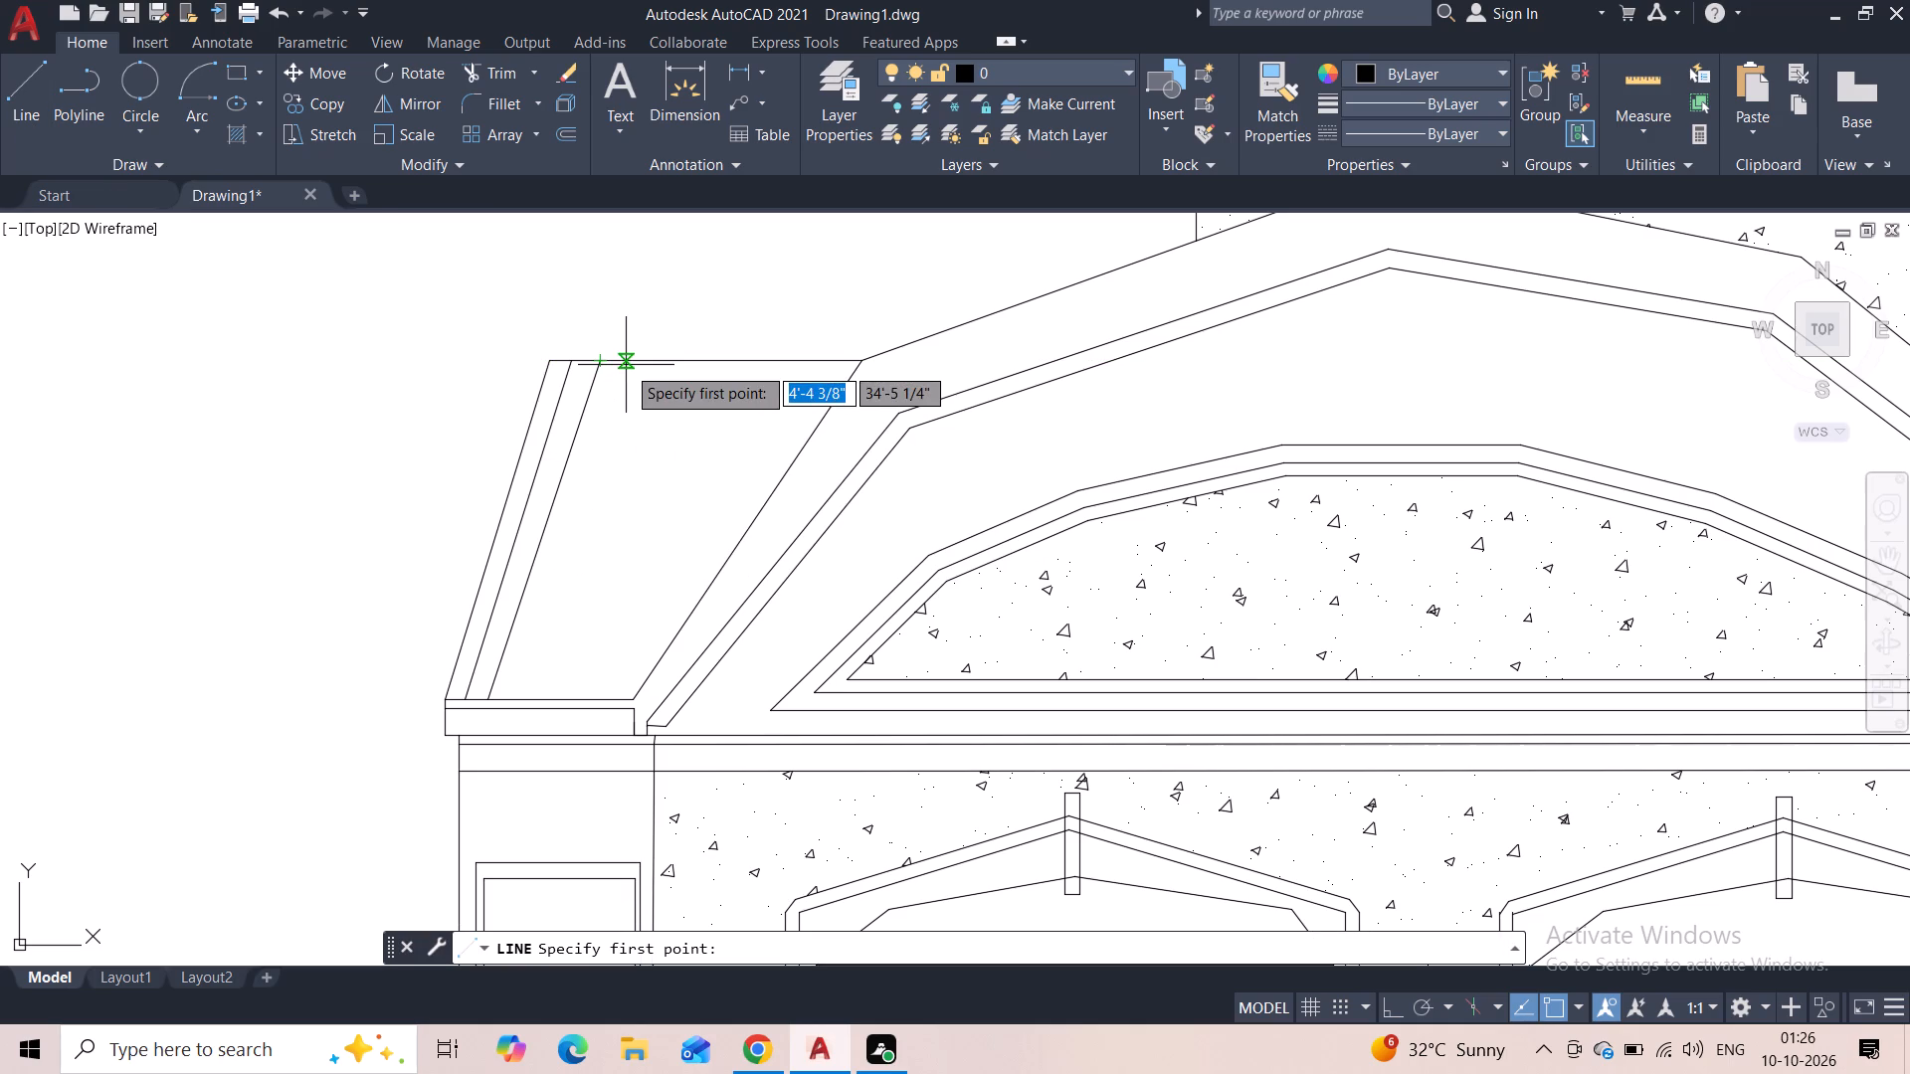
pyautogui.click(626, 365)
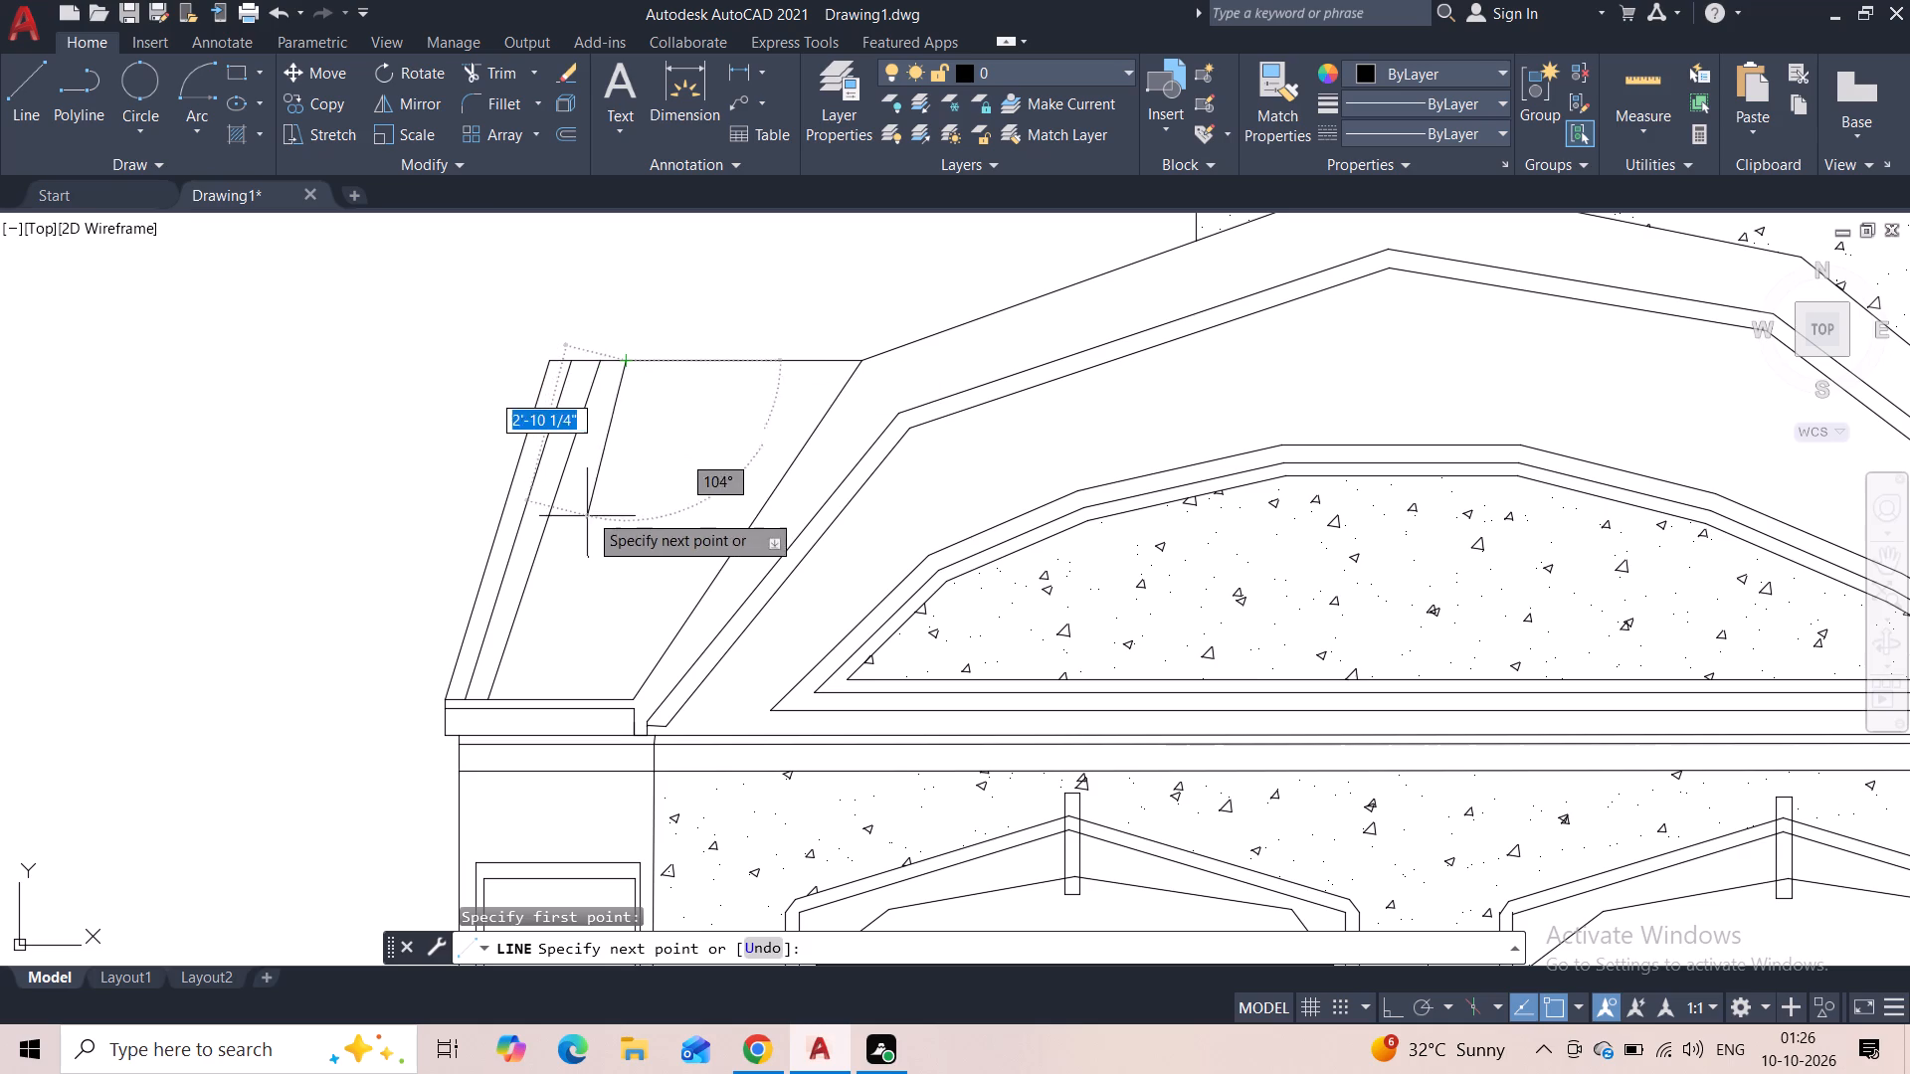
pyautogui.click(507, 692)
pyautogui.press('Escape')
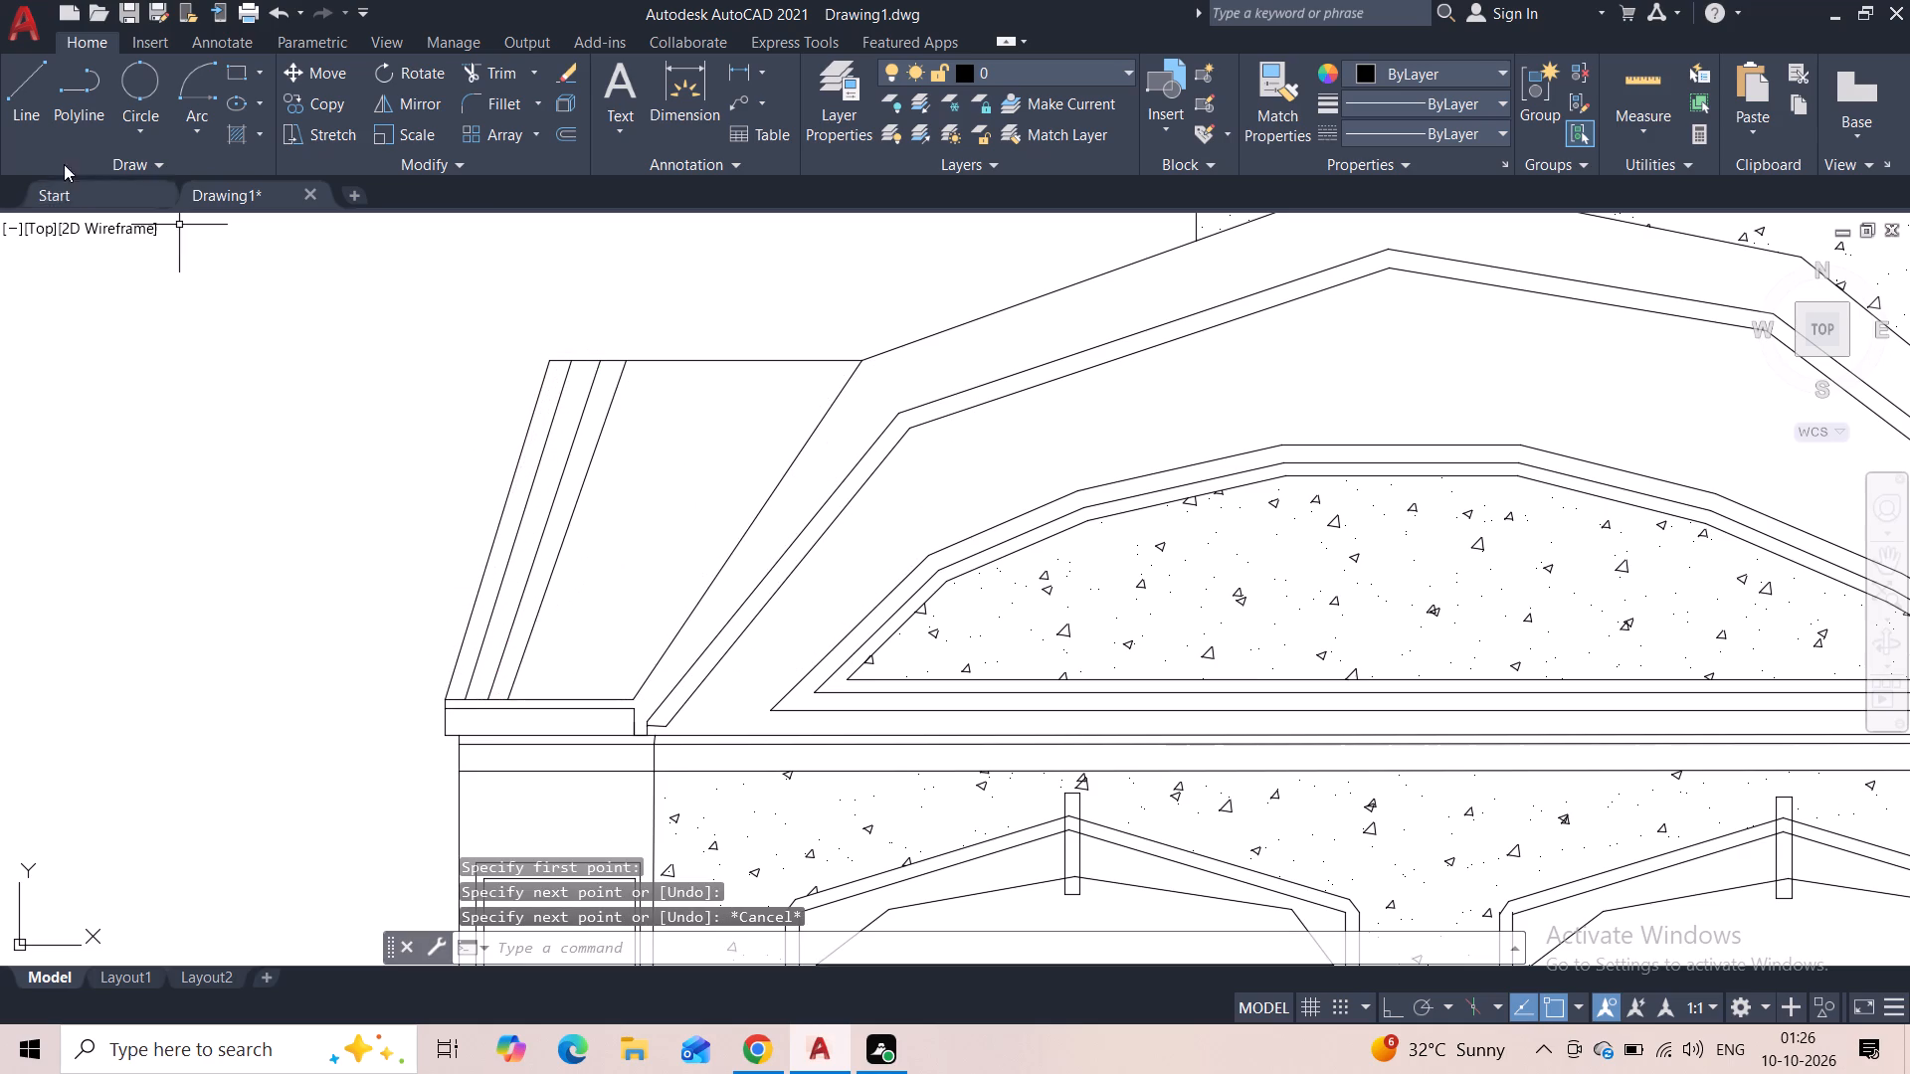
pyautogui.click(38, 108)
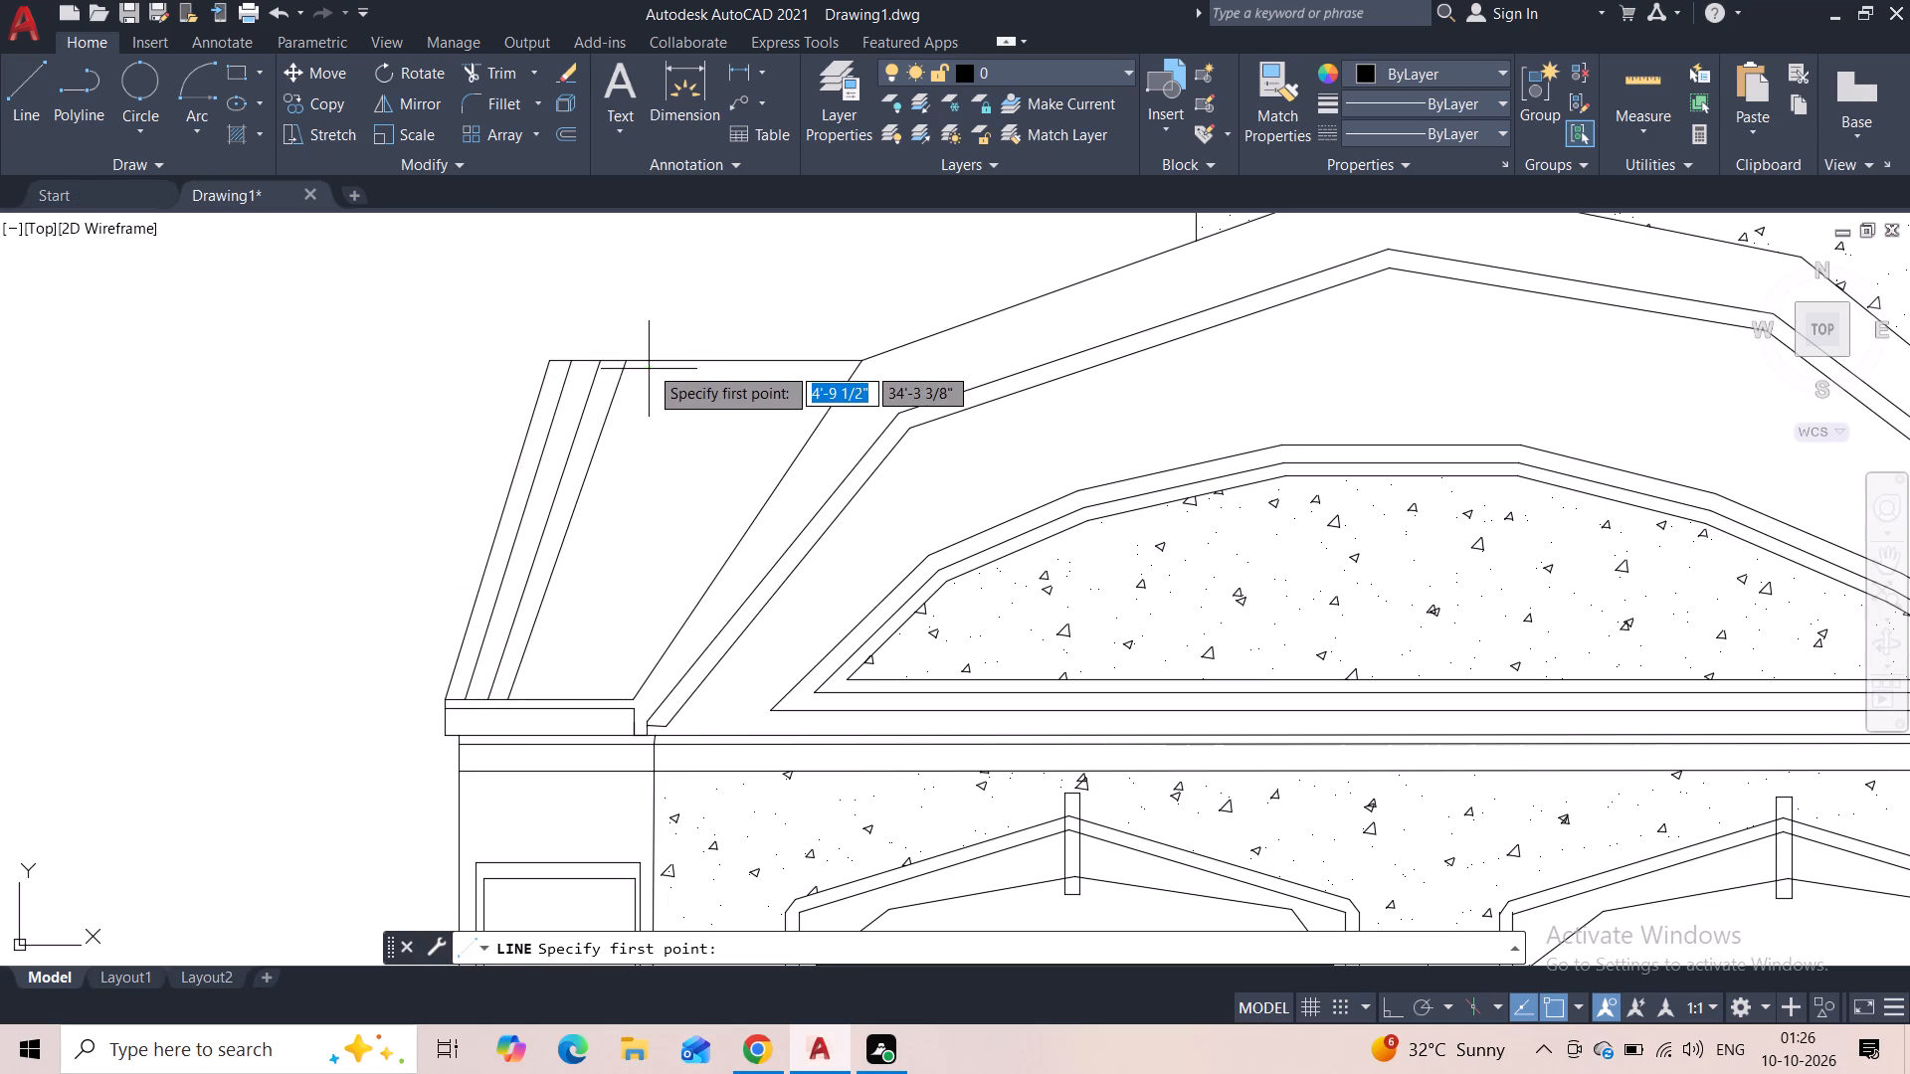
pyautogui.click(649, 361)
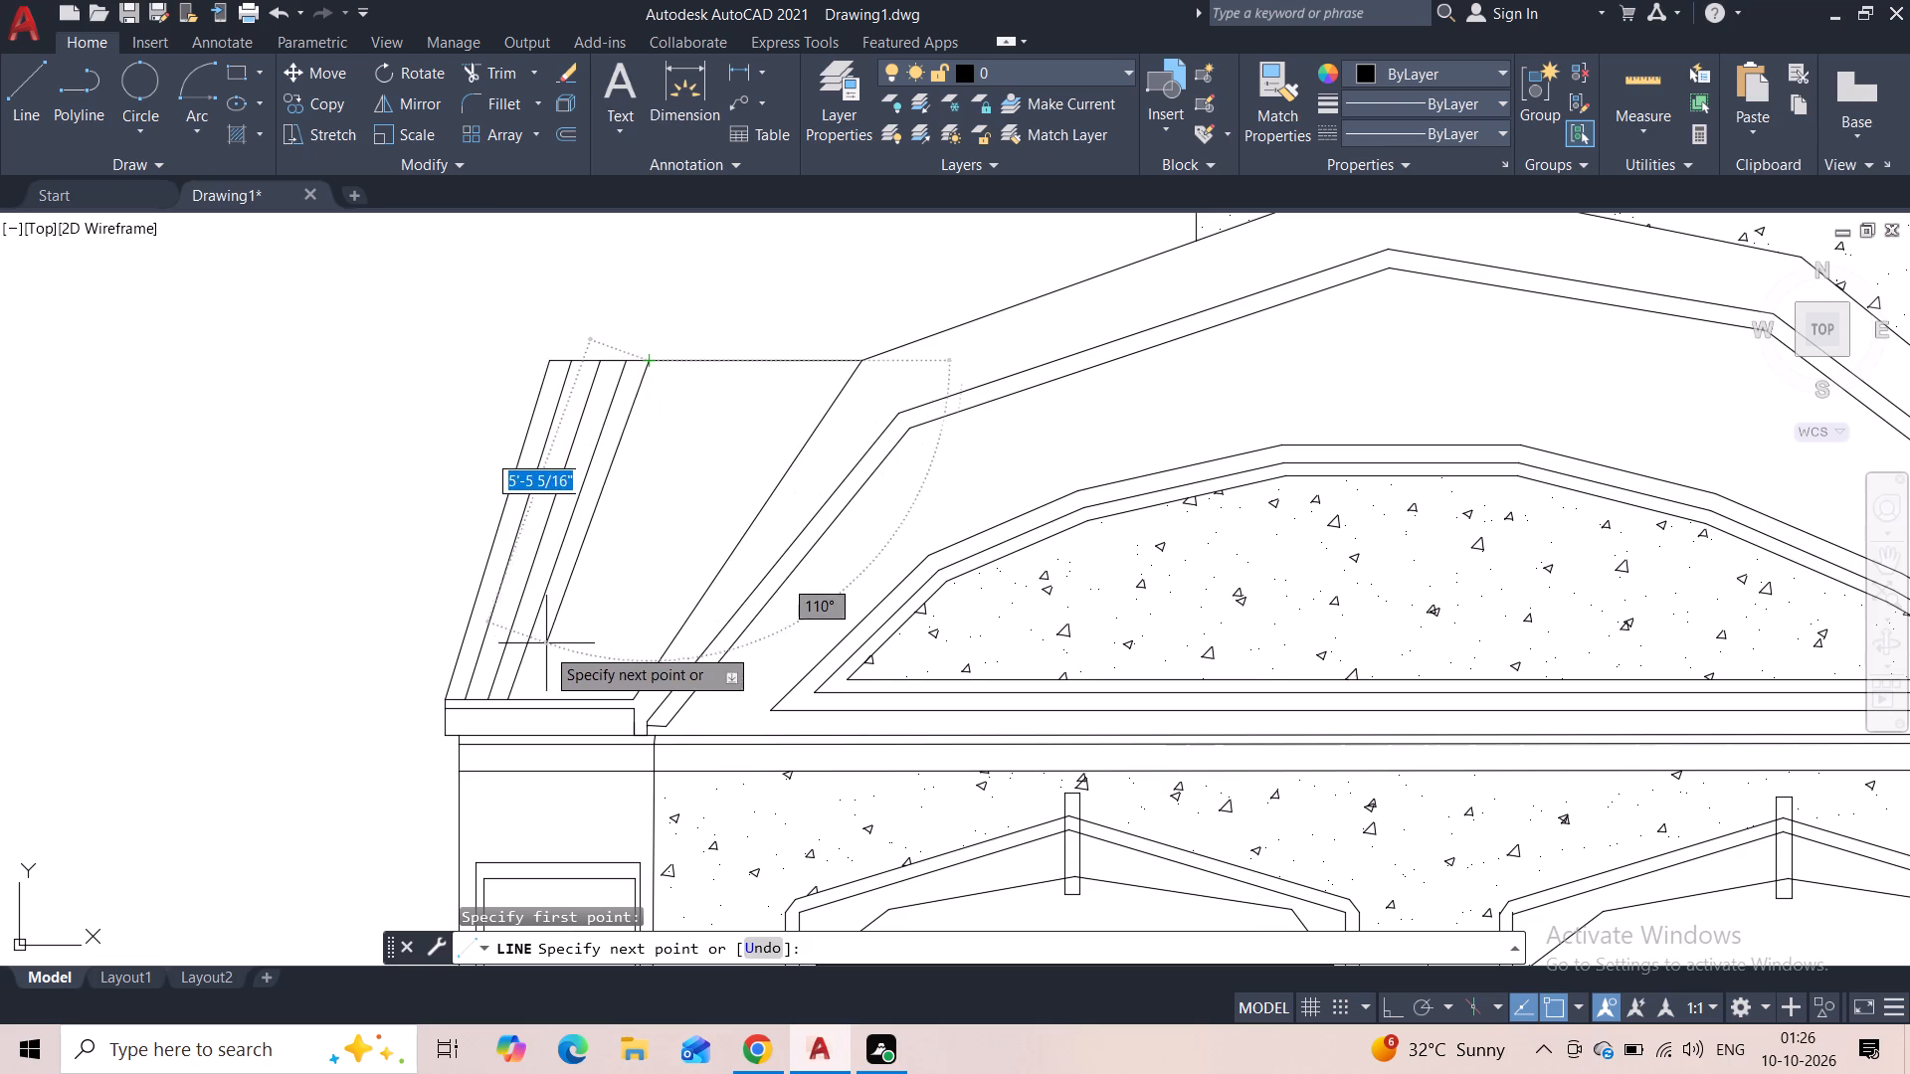
pyautogui.click(523, 701)
pyautogui.press('Escape')
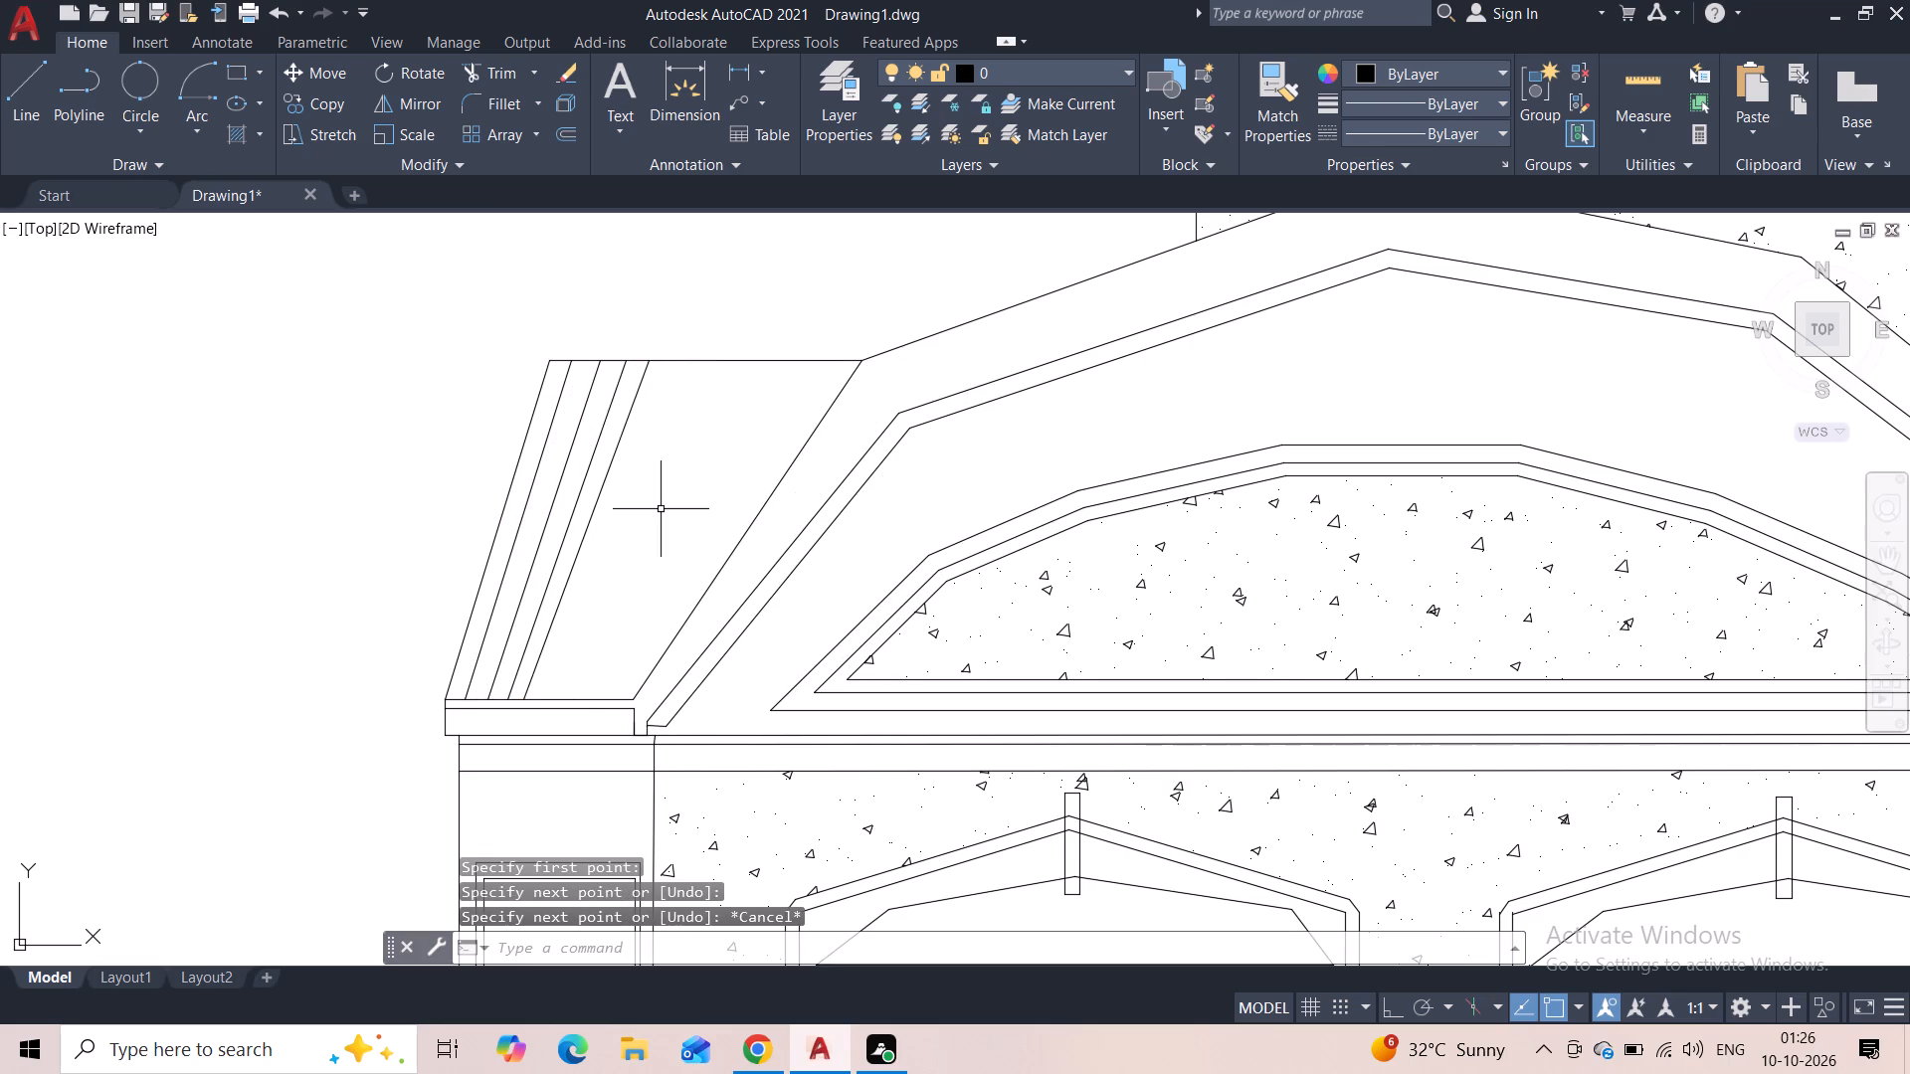
pyautogui.press('c')
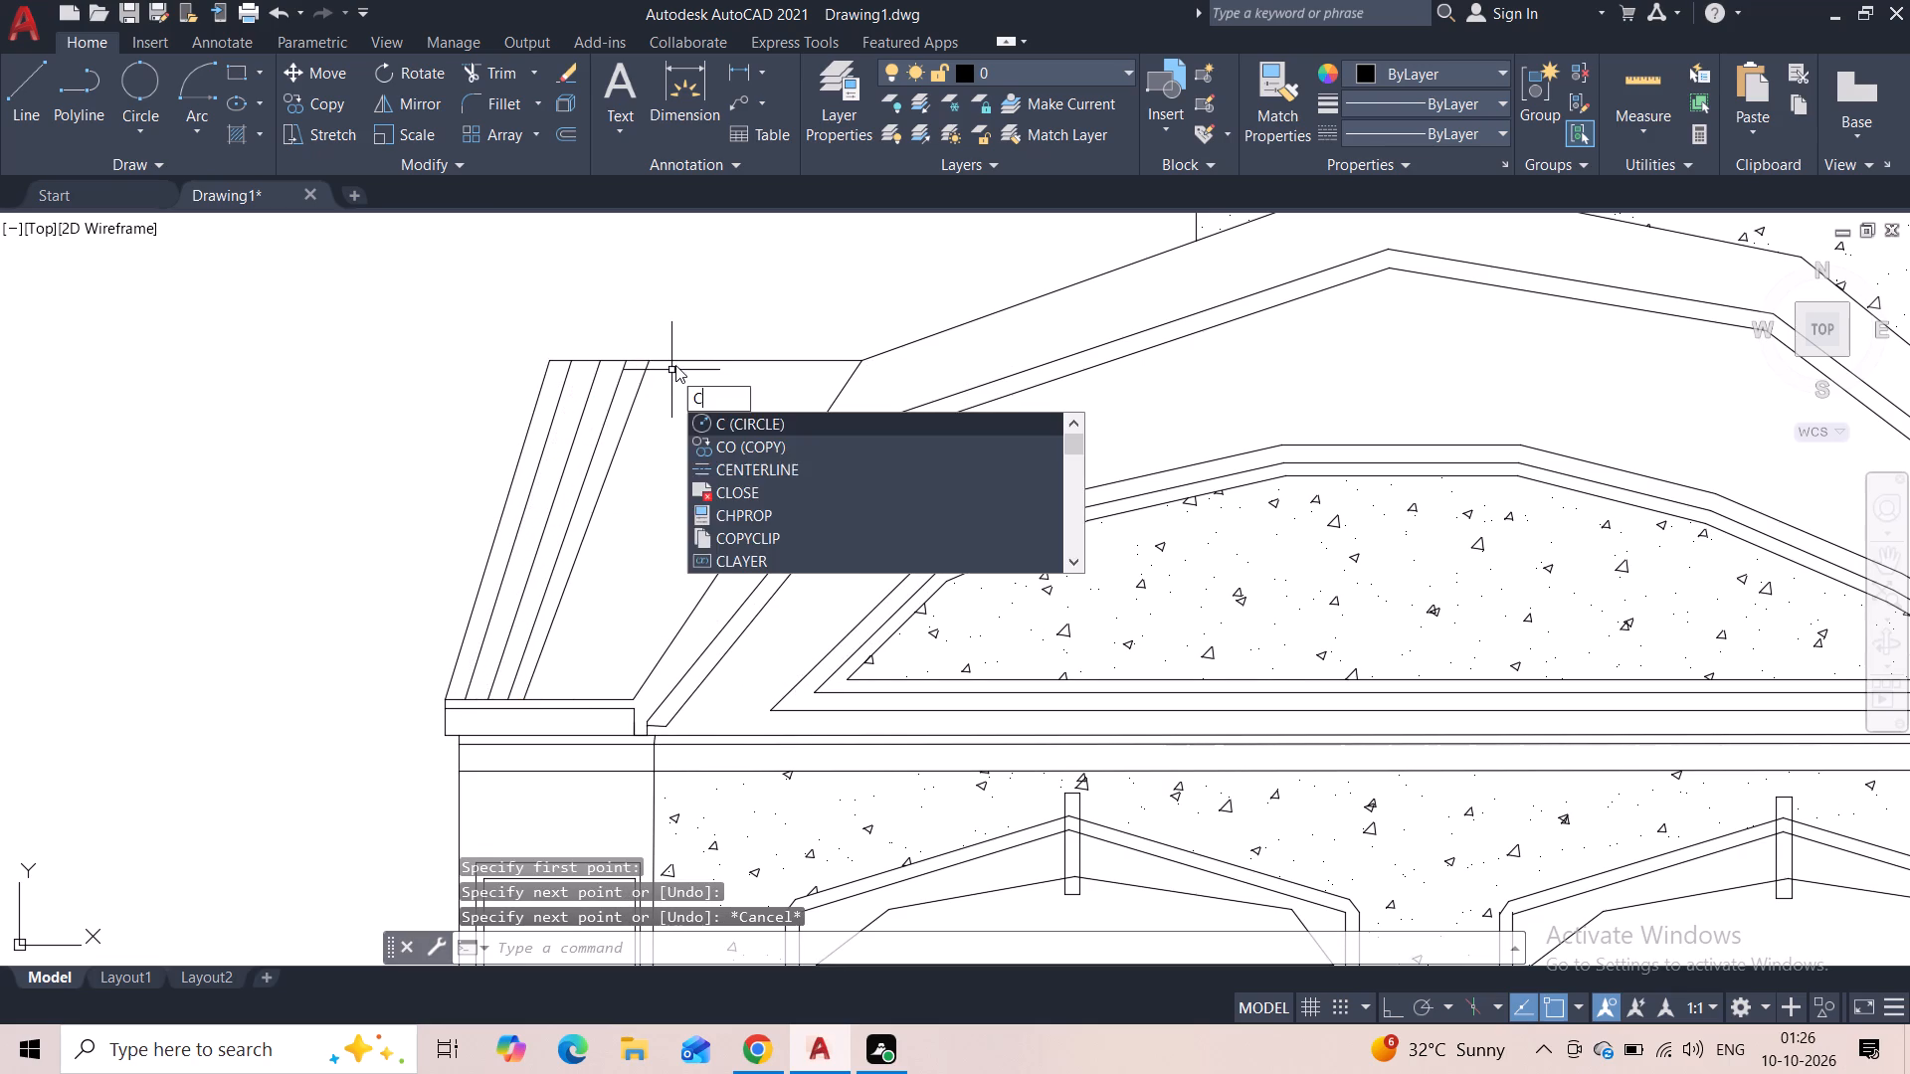
pyautogui.press('Escape')
# Draw two more sloped strip lines, about 6'-7" long, from the side roof's top edge to the cornice, continuing inward.
pyautogui.click(32, 108)
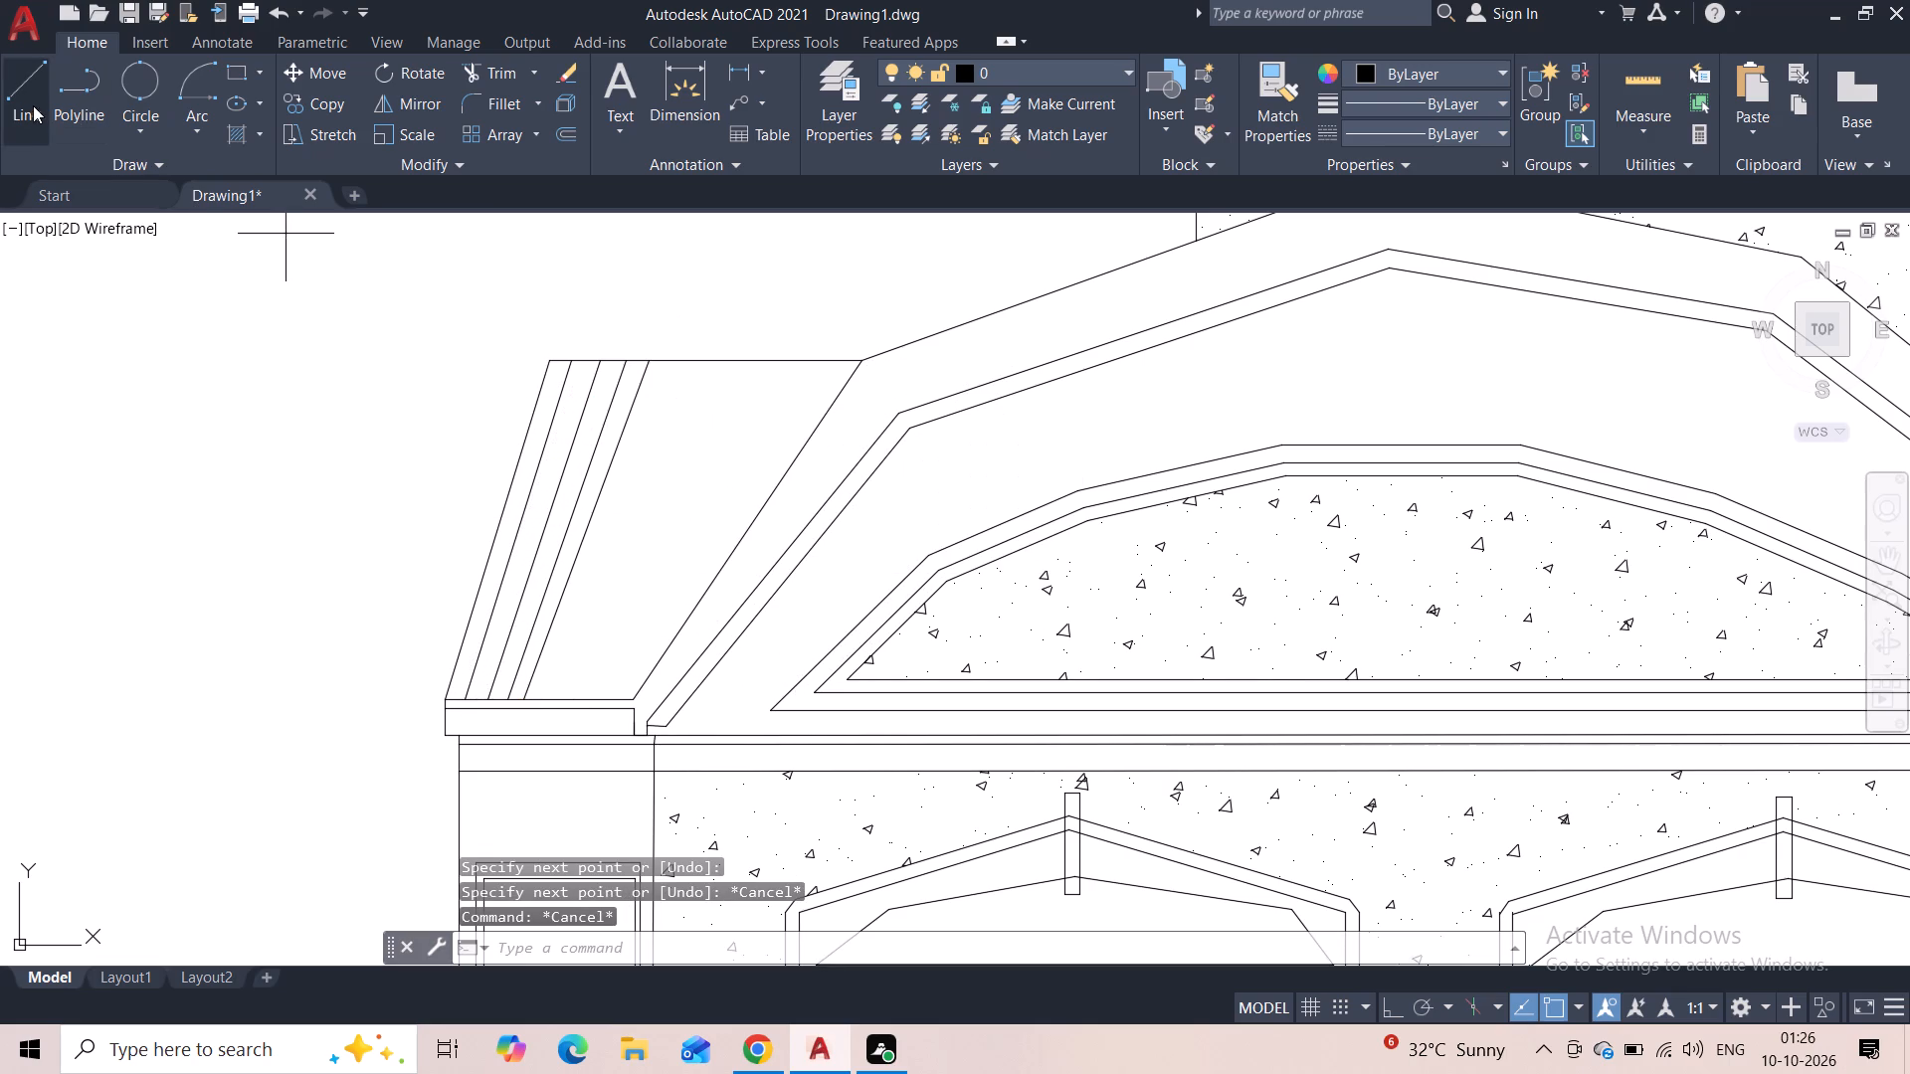
pyautogui.click(673, 367)
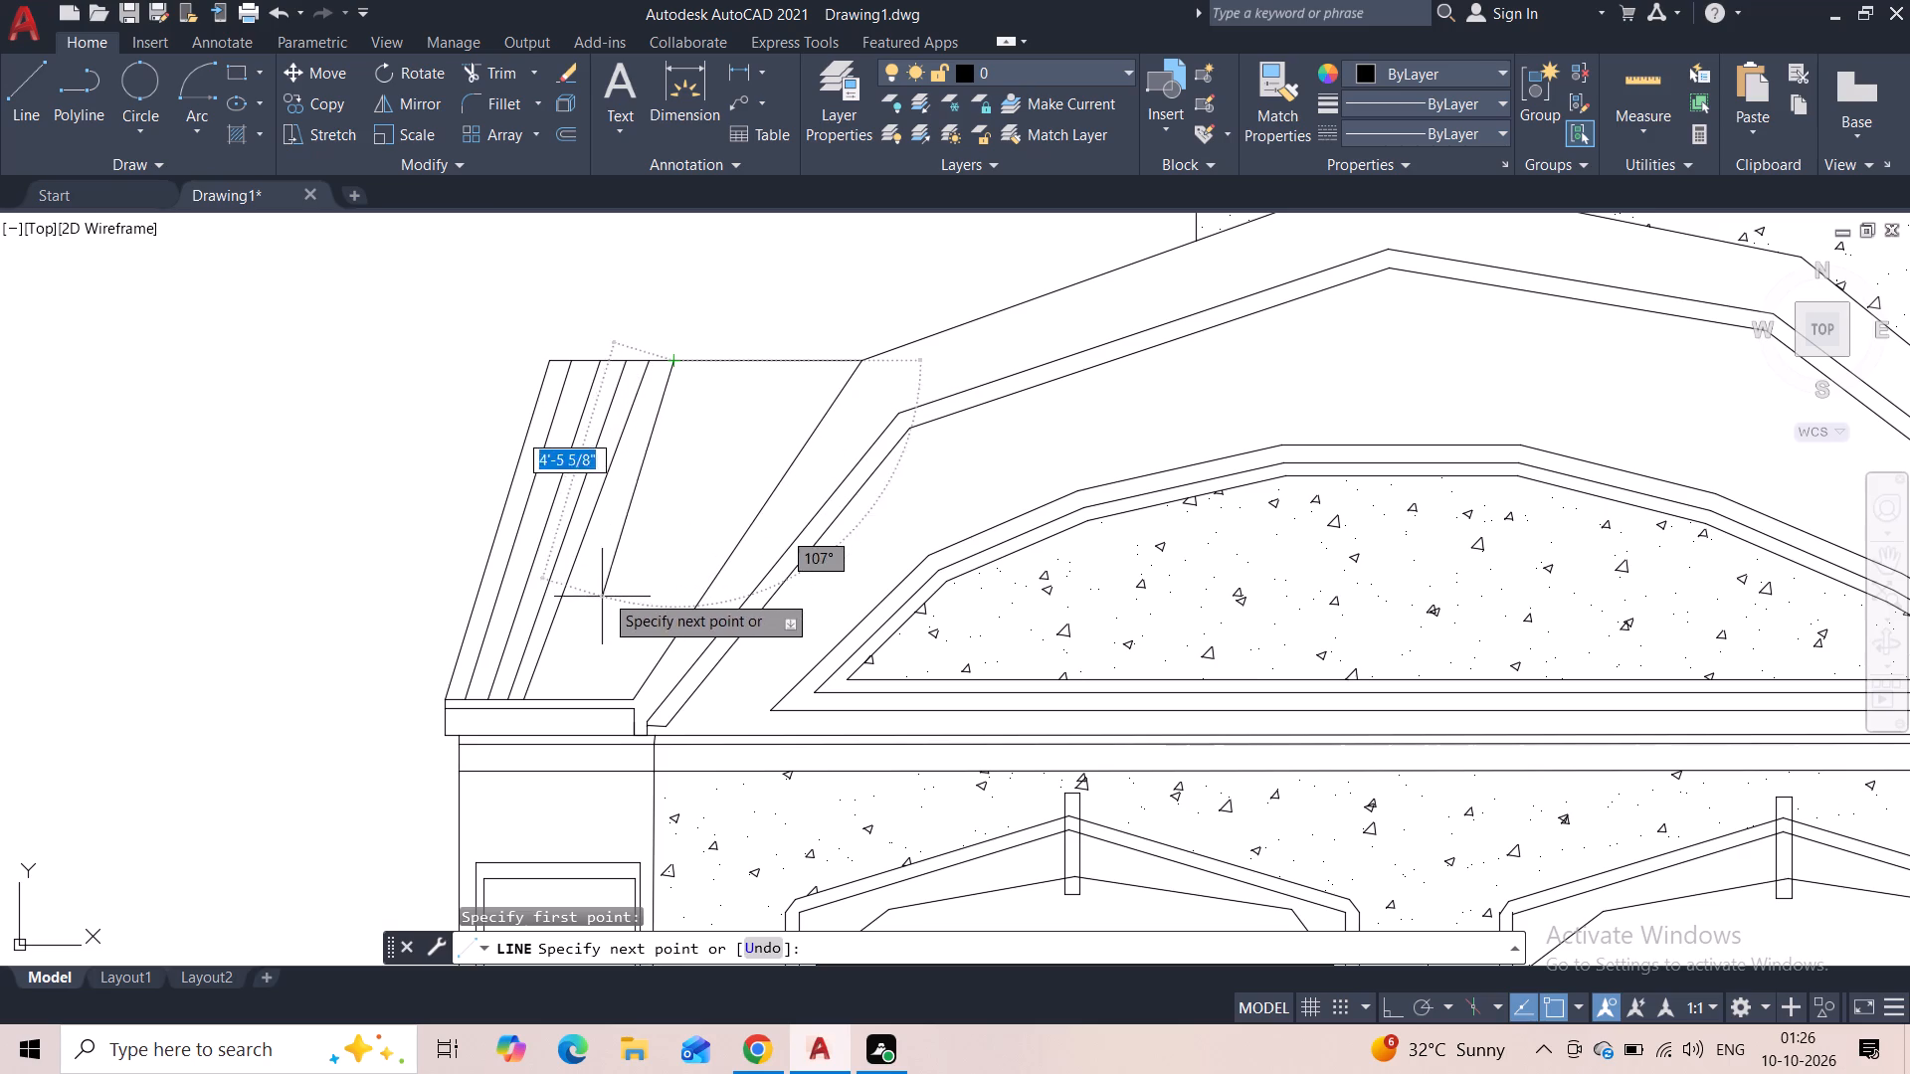
pyautogui.click(553, 698)
pyautogui.press('Escape')
pyautogui.click(27, 101)
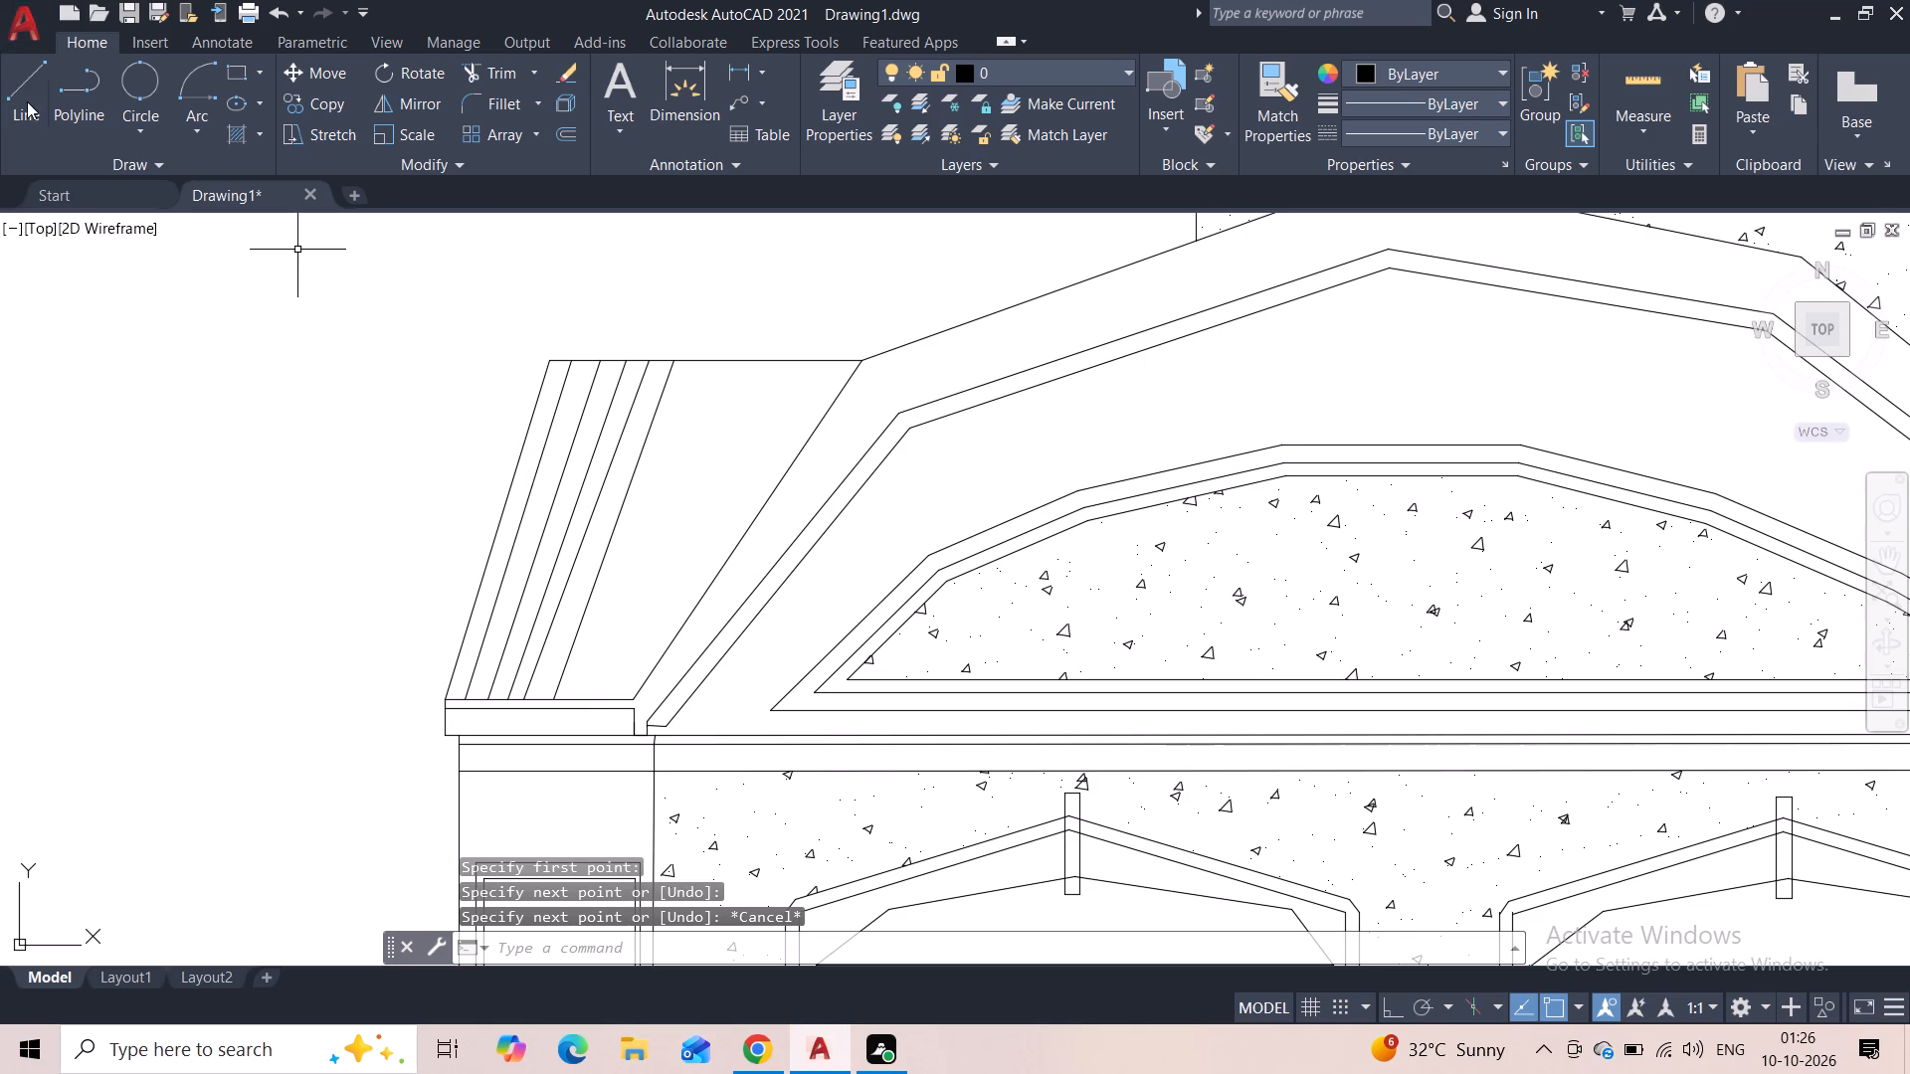
pyautogui.click(695, 367)
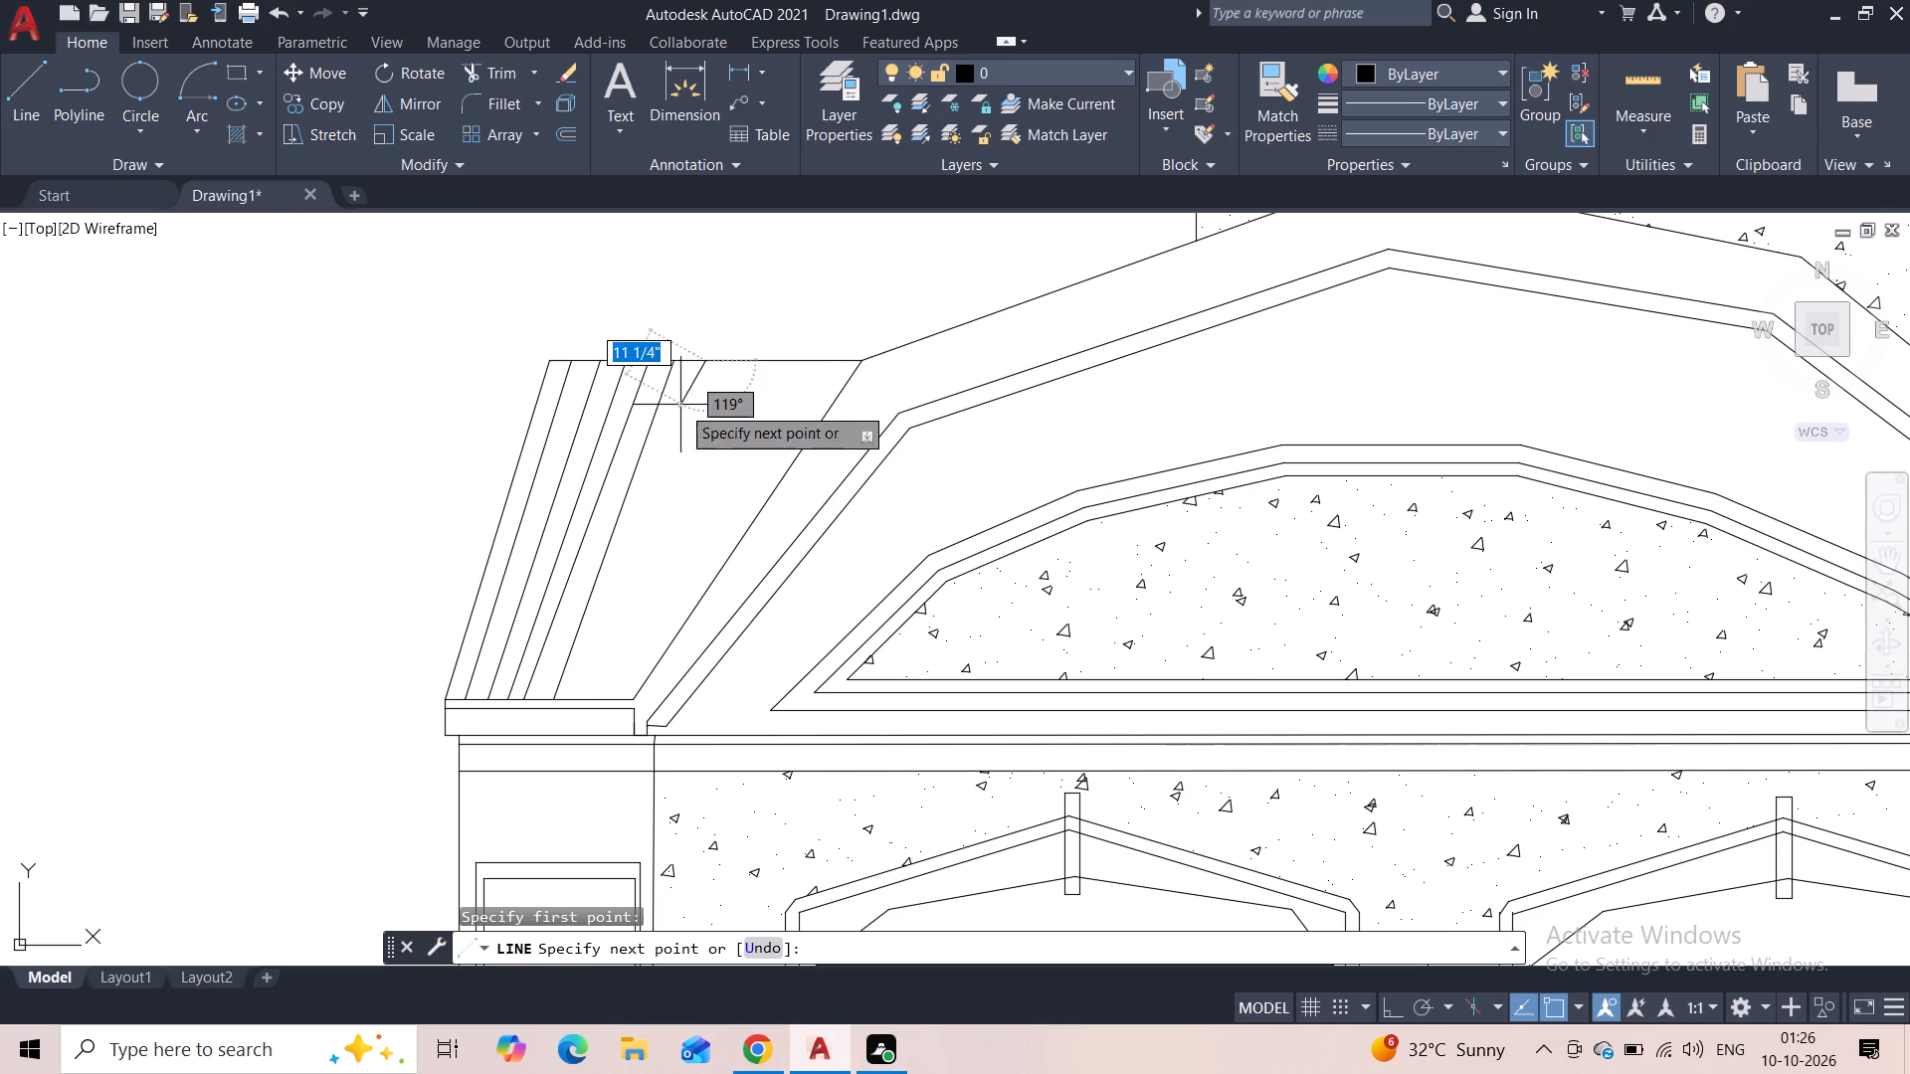
pyautogui.click(582, 693)
pyautogui.press('Escape')
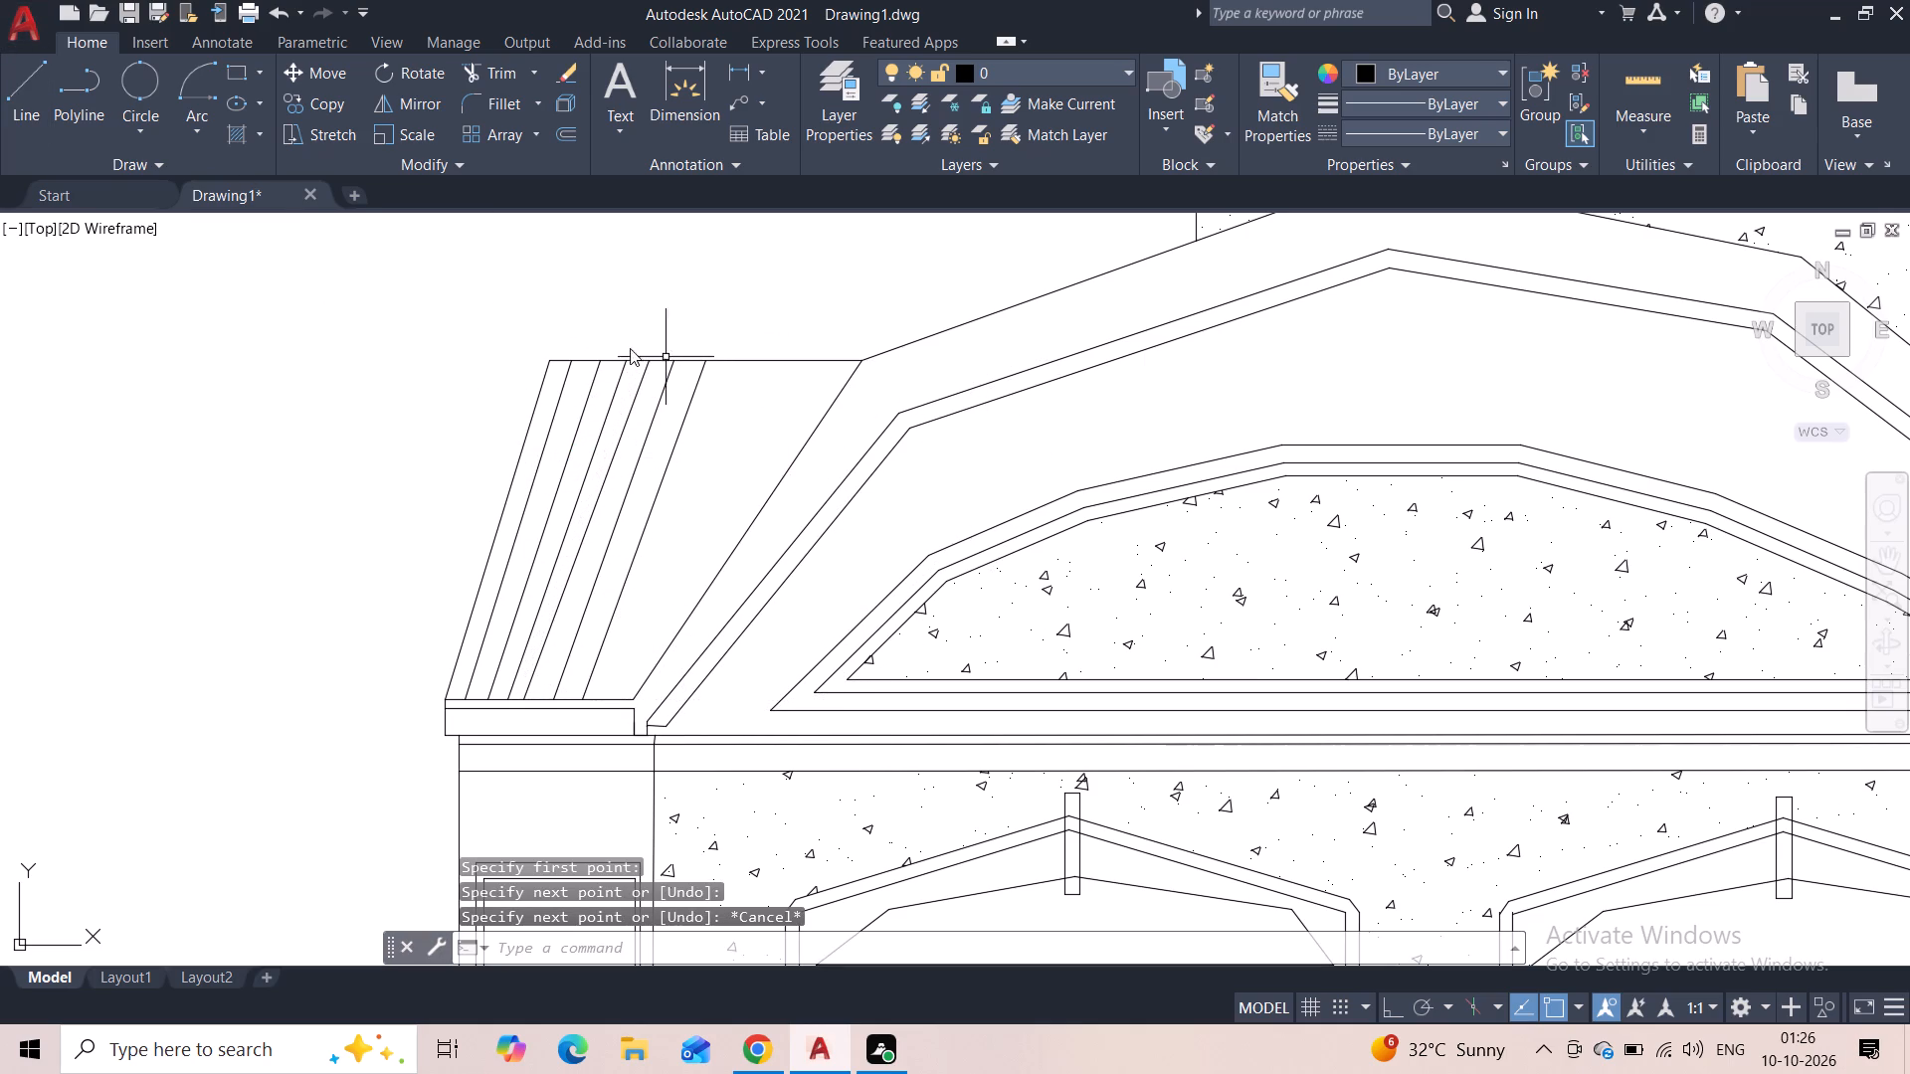
# Draw the last two sloped strip lines on the side roof, from its top edge to the cornice, the innermost about 6'-9" long.
pyautogui.click(0, 105)
pyautogui.click(4, 103)
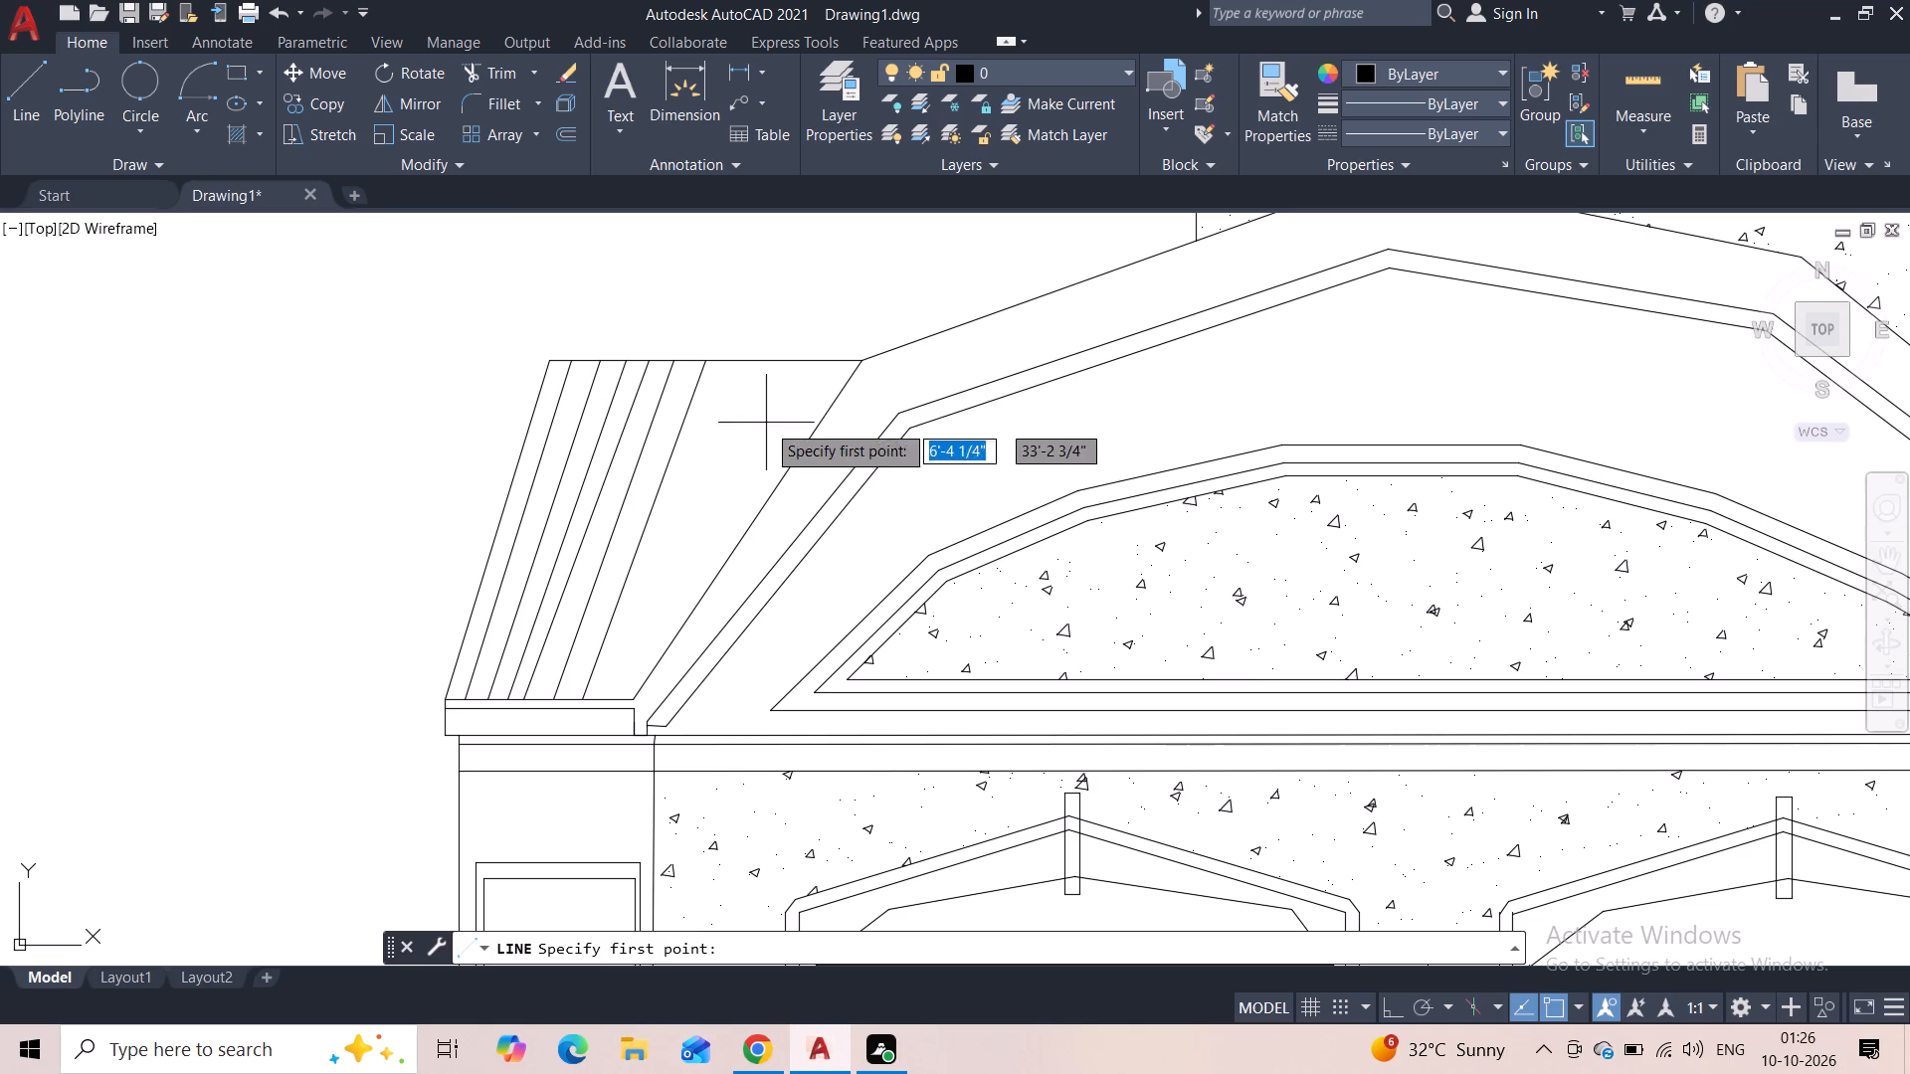
pyautogui.click(738, 365)
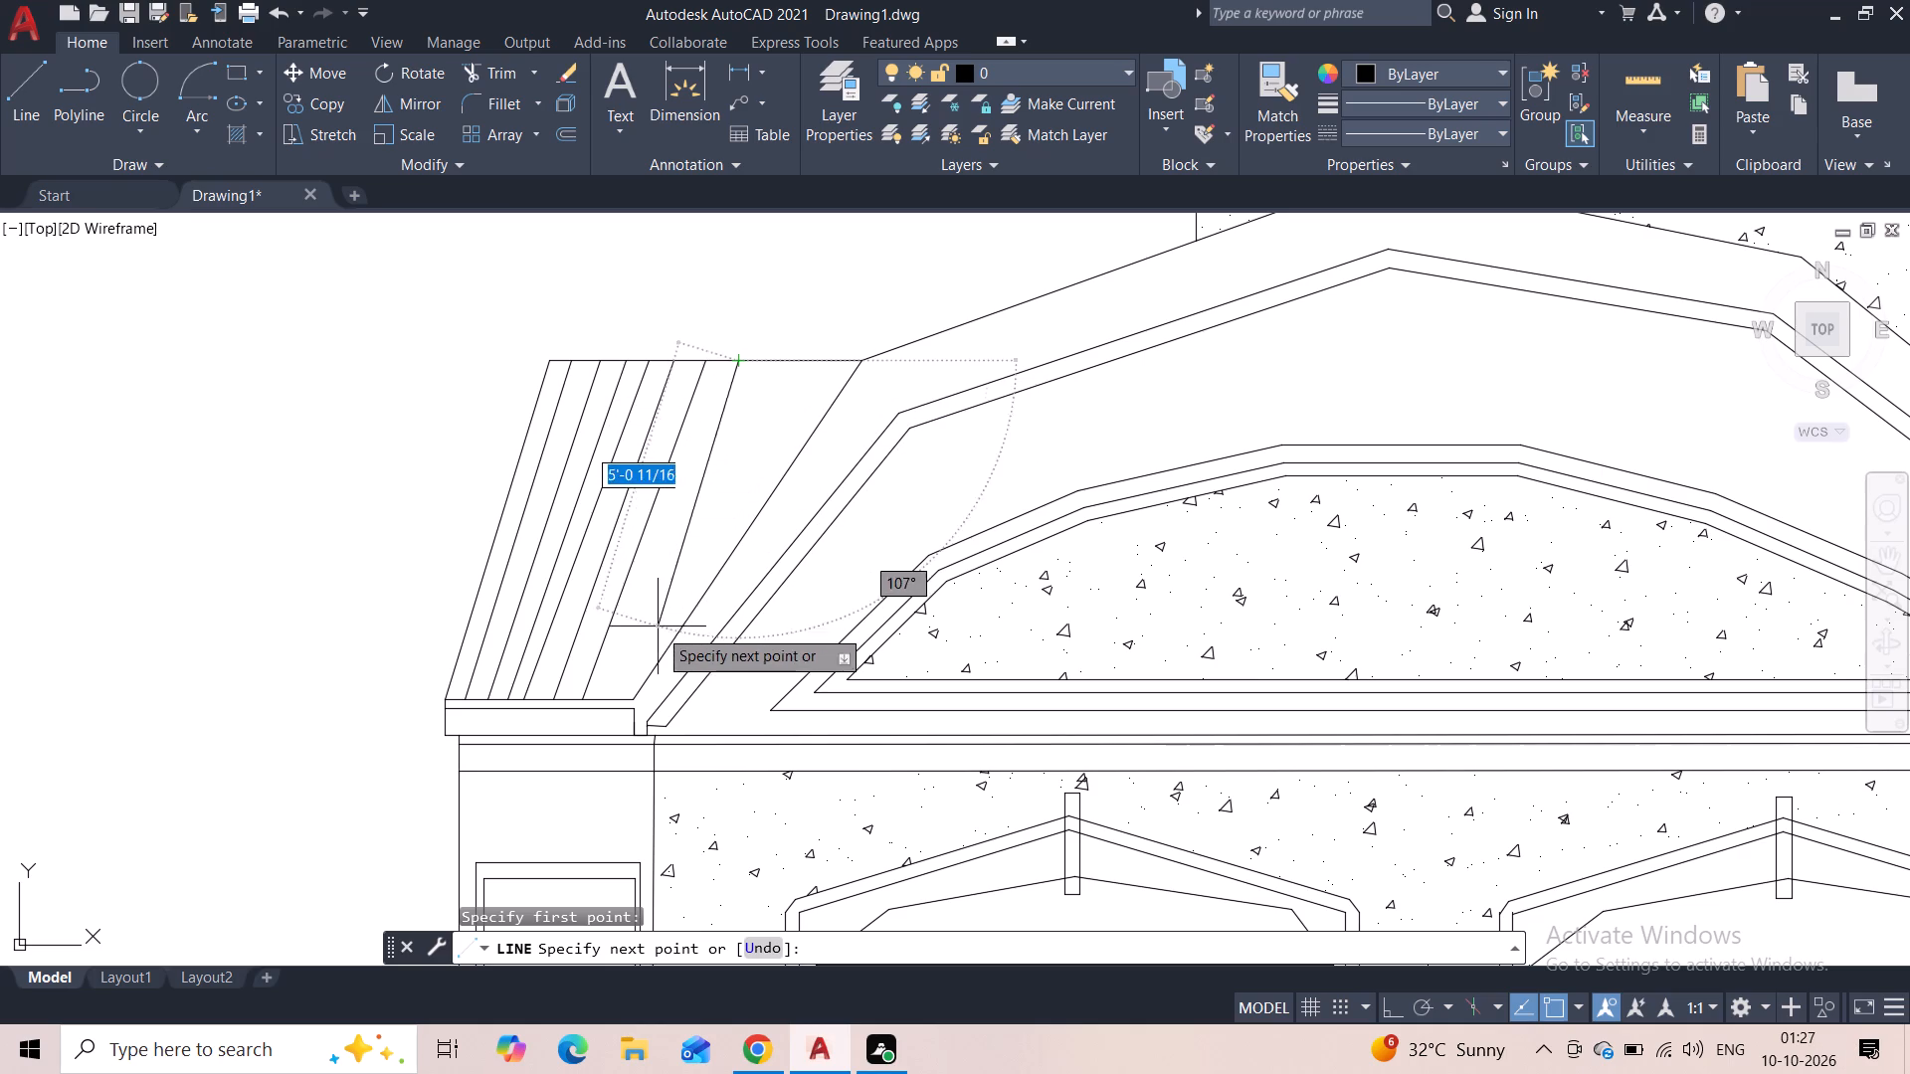
pyautogui.click(602, 703)
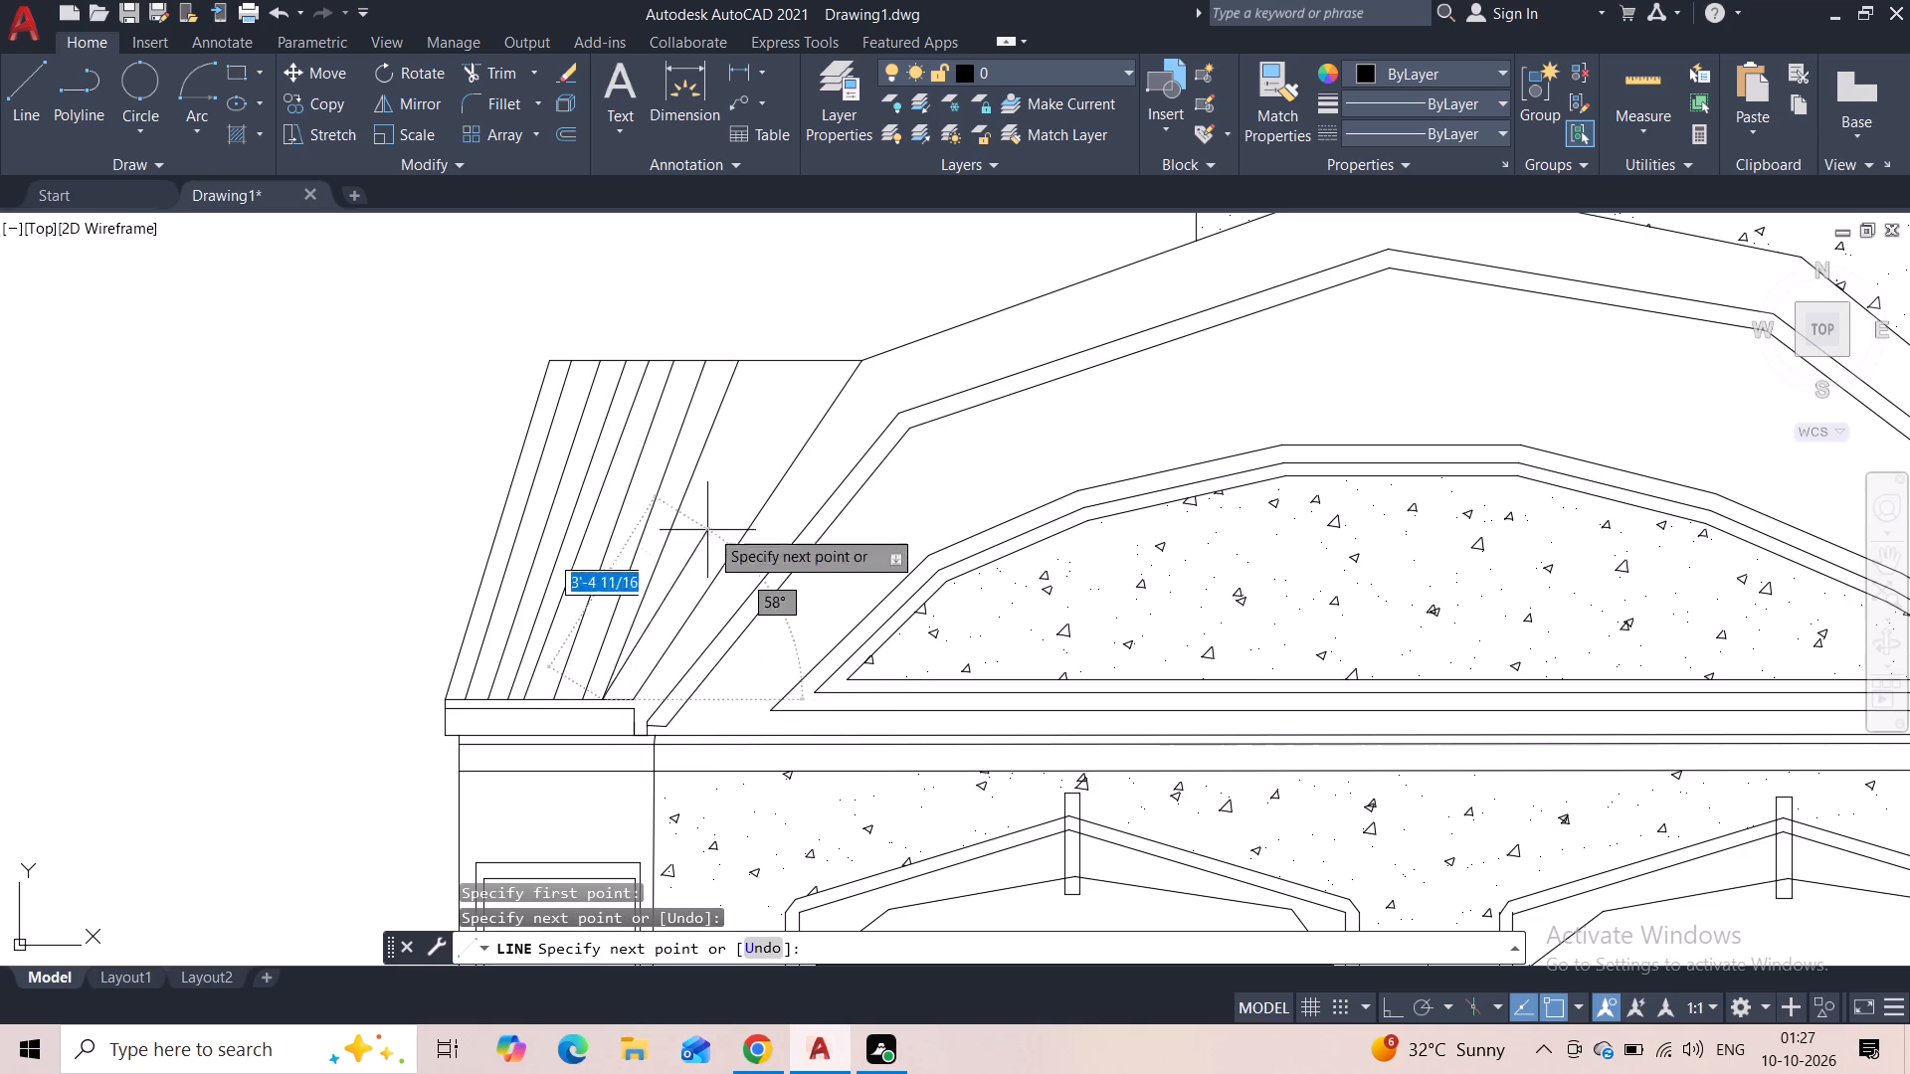
pyautogui.press('Escape')
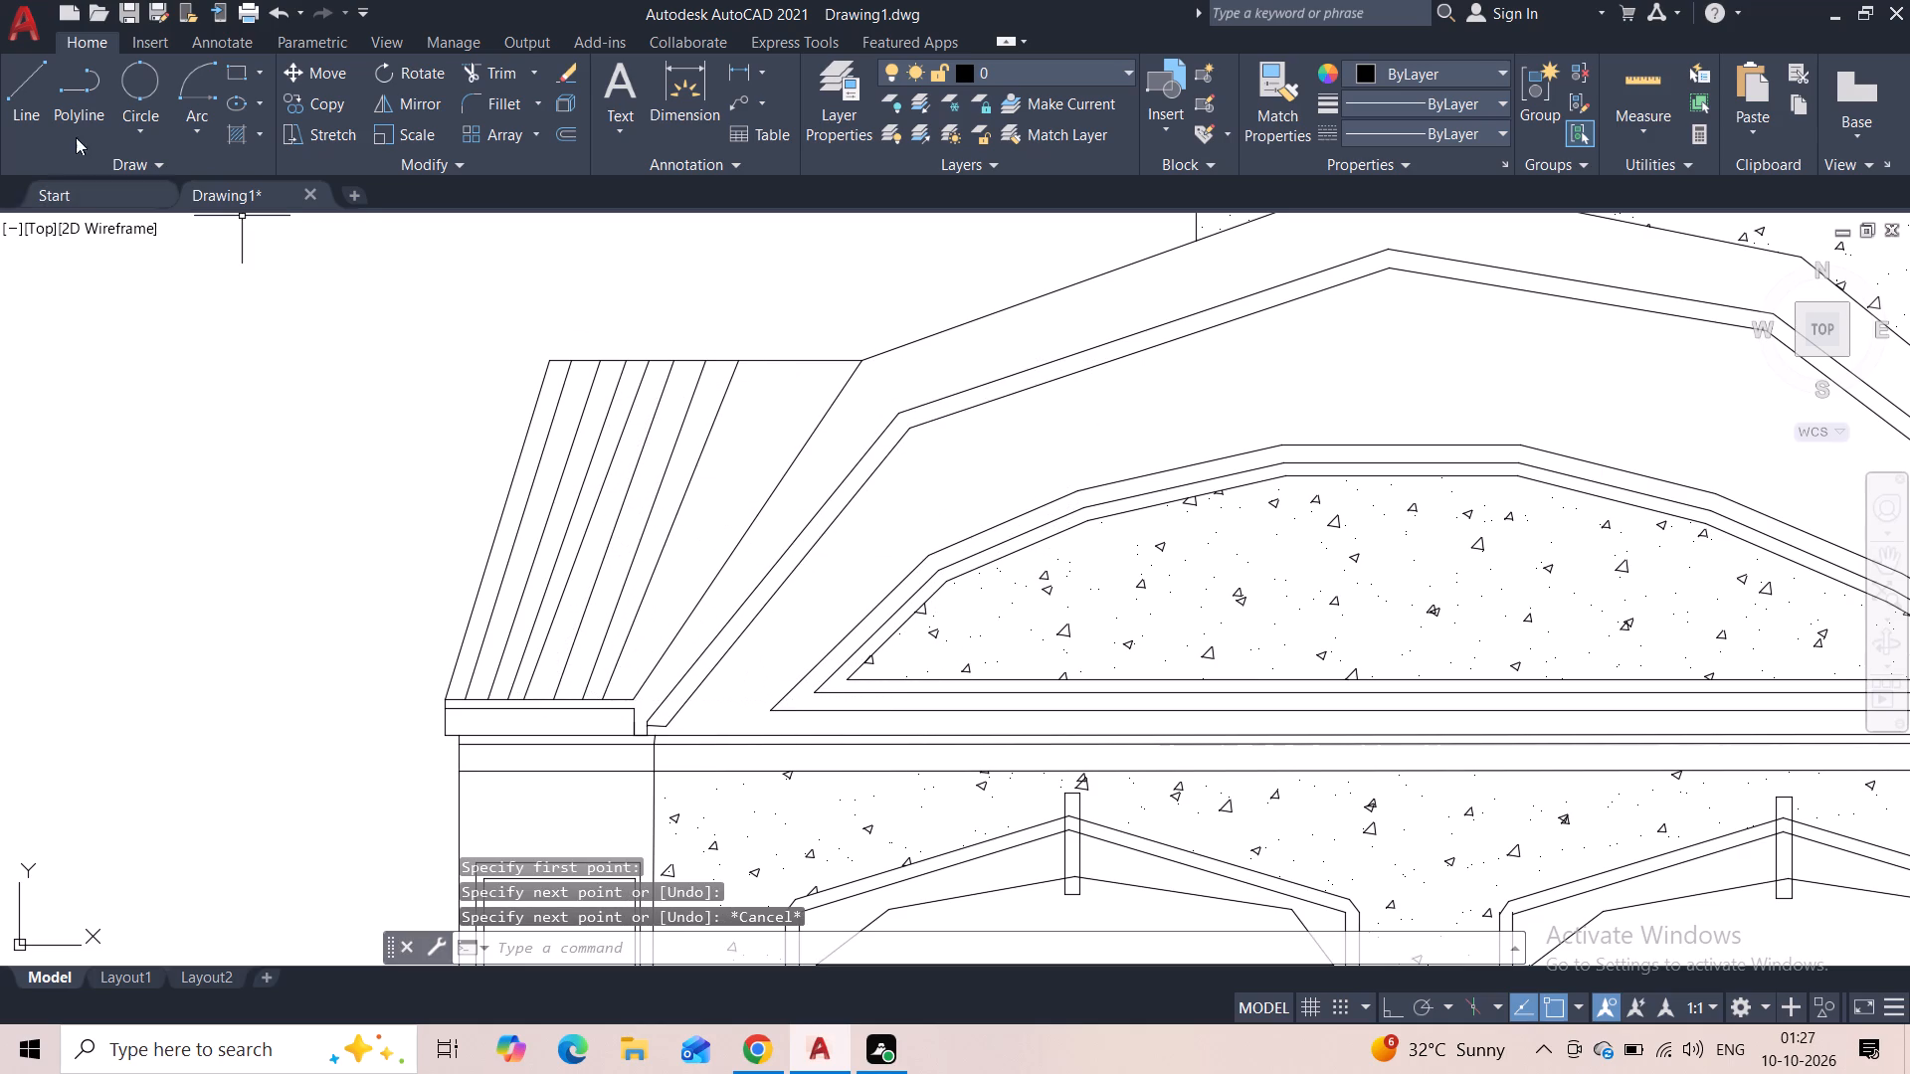
pyautogui.click(34, 96)
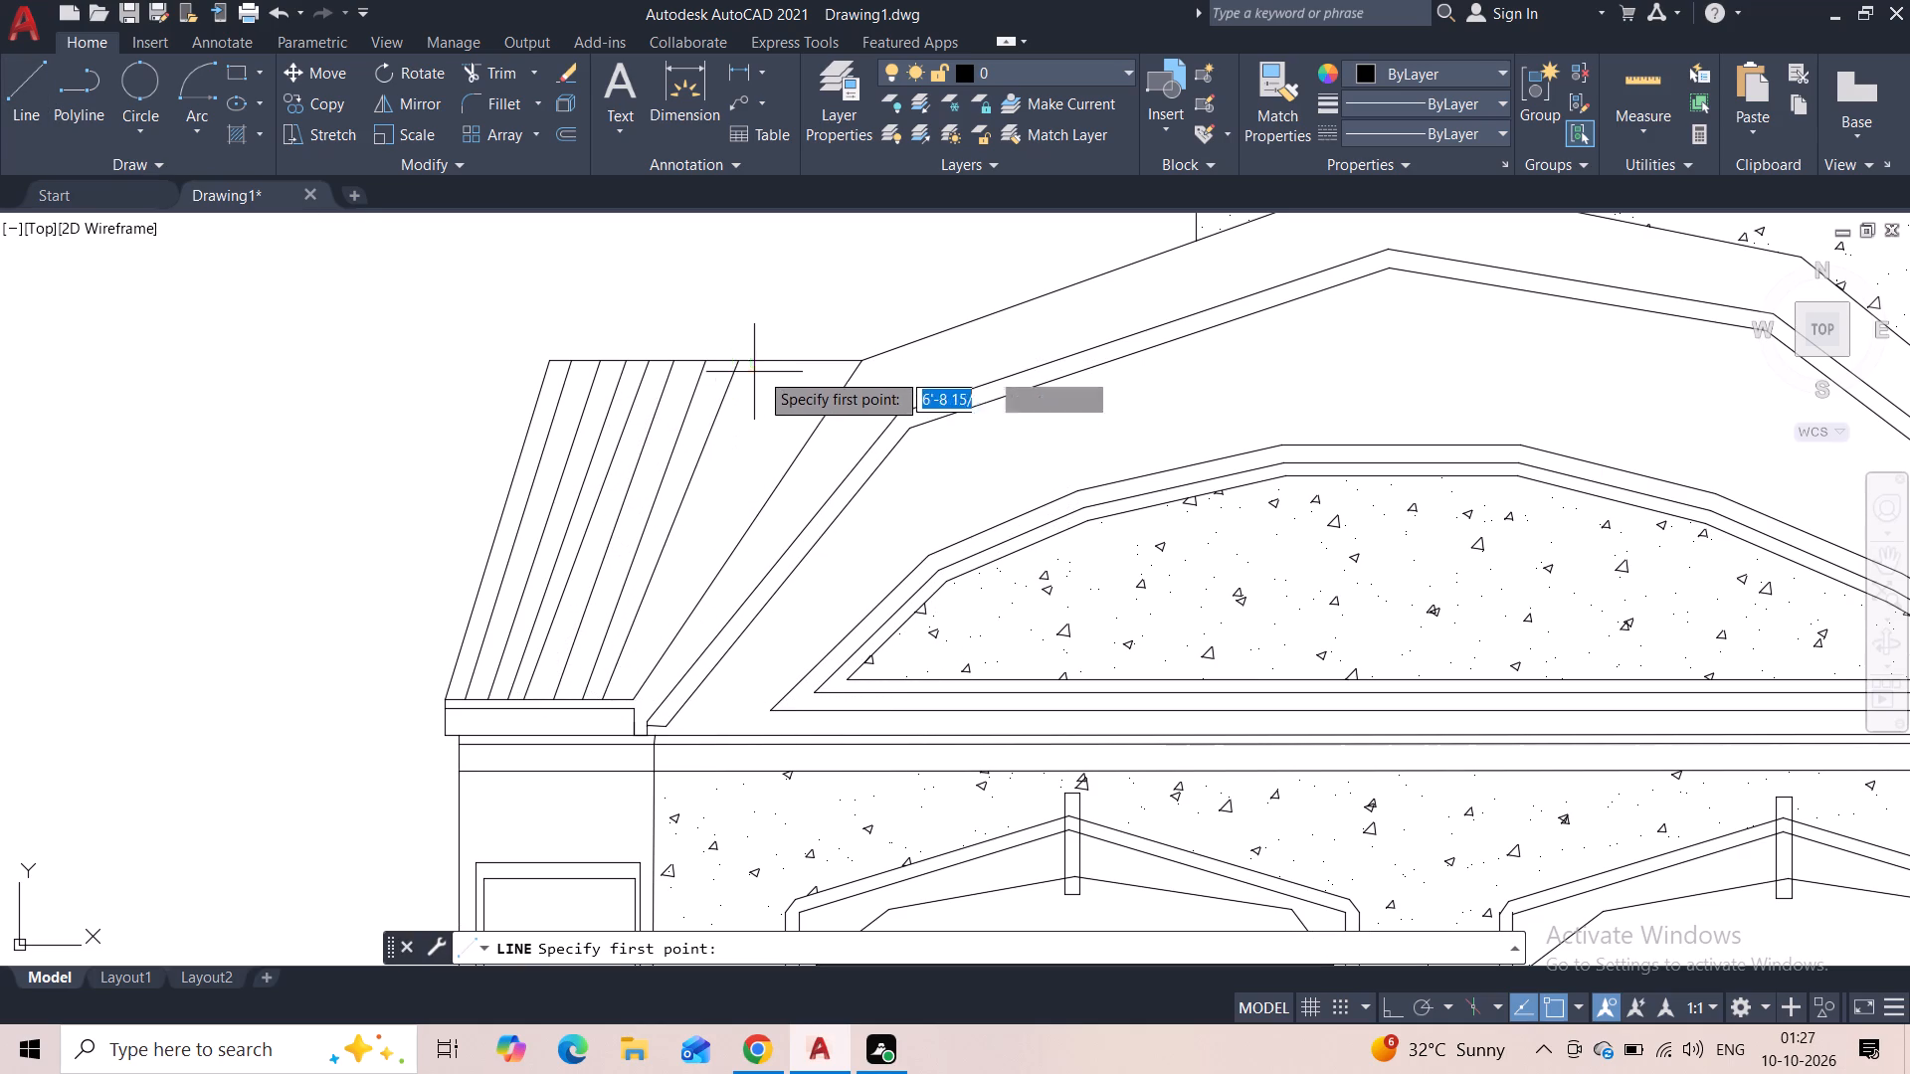
pyautogui.click(763, 371)
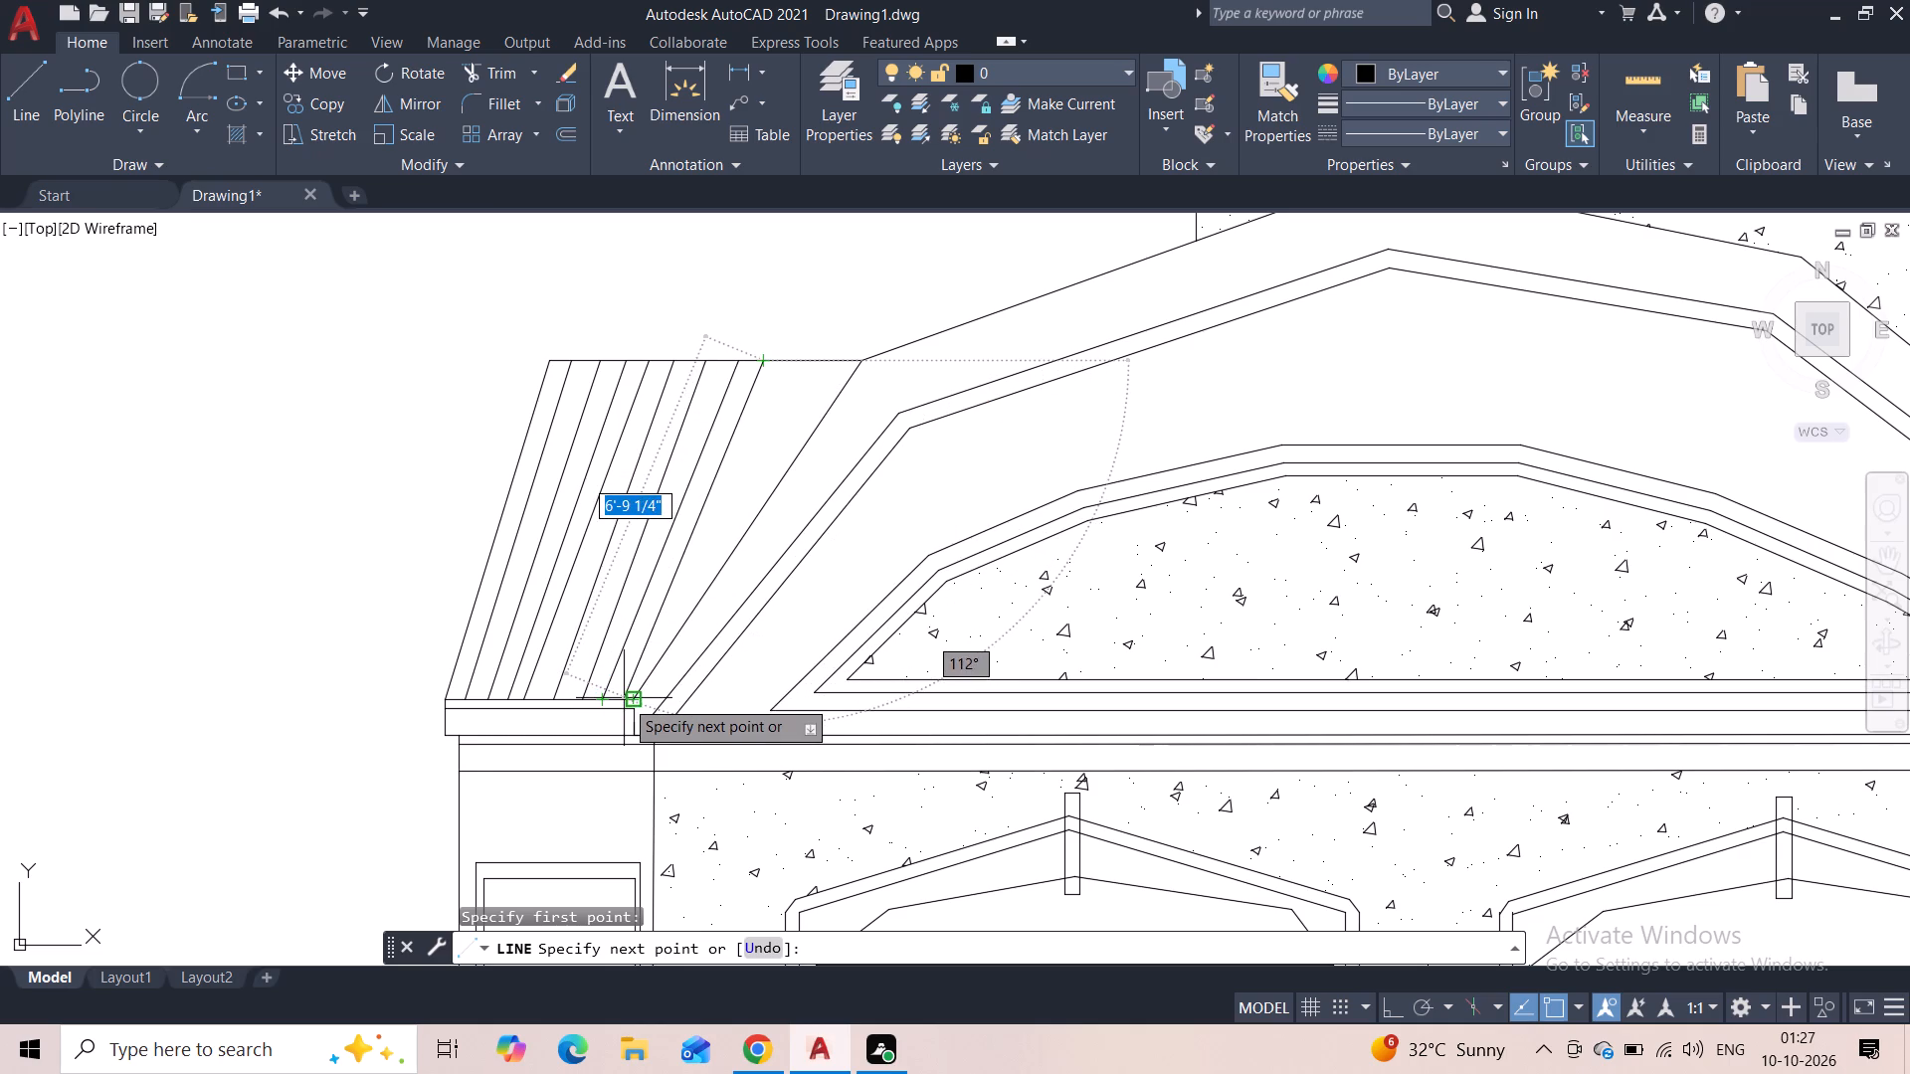
pyautogui.click(624, 698)
pyautogui.press('Escape')
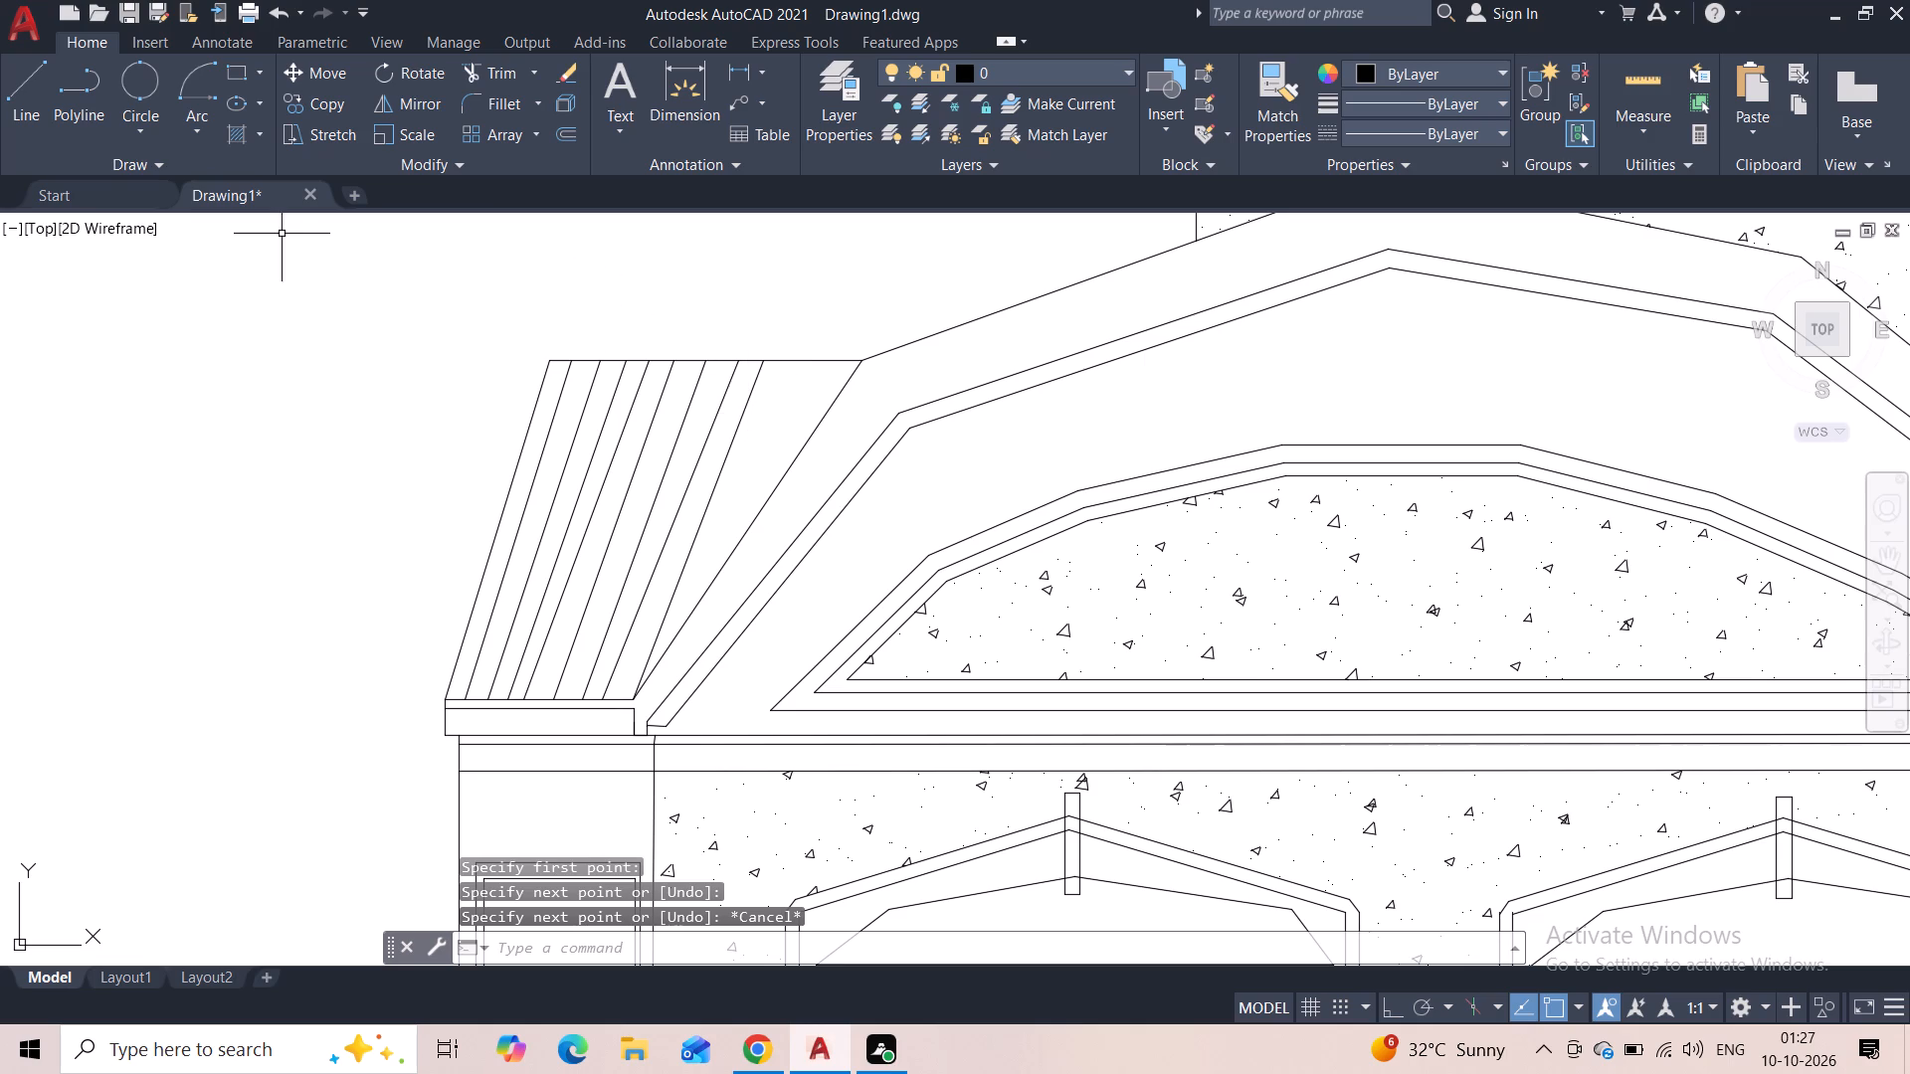
# Draw a vertical strip line from the top edge to the eave of the long upper wing roof, just beside the central bay.
pyautogui.scroll(-2, 401, 403)
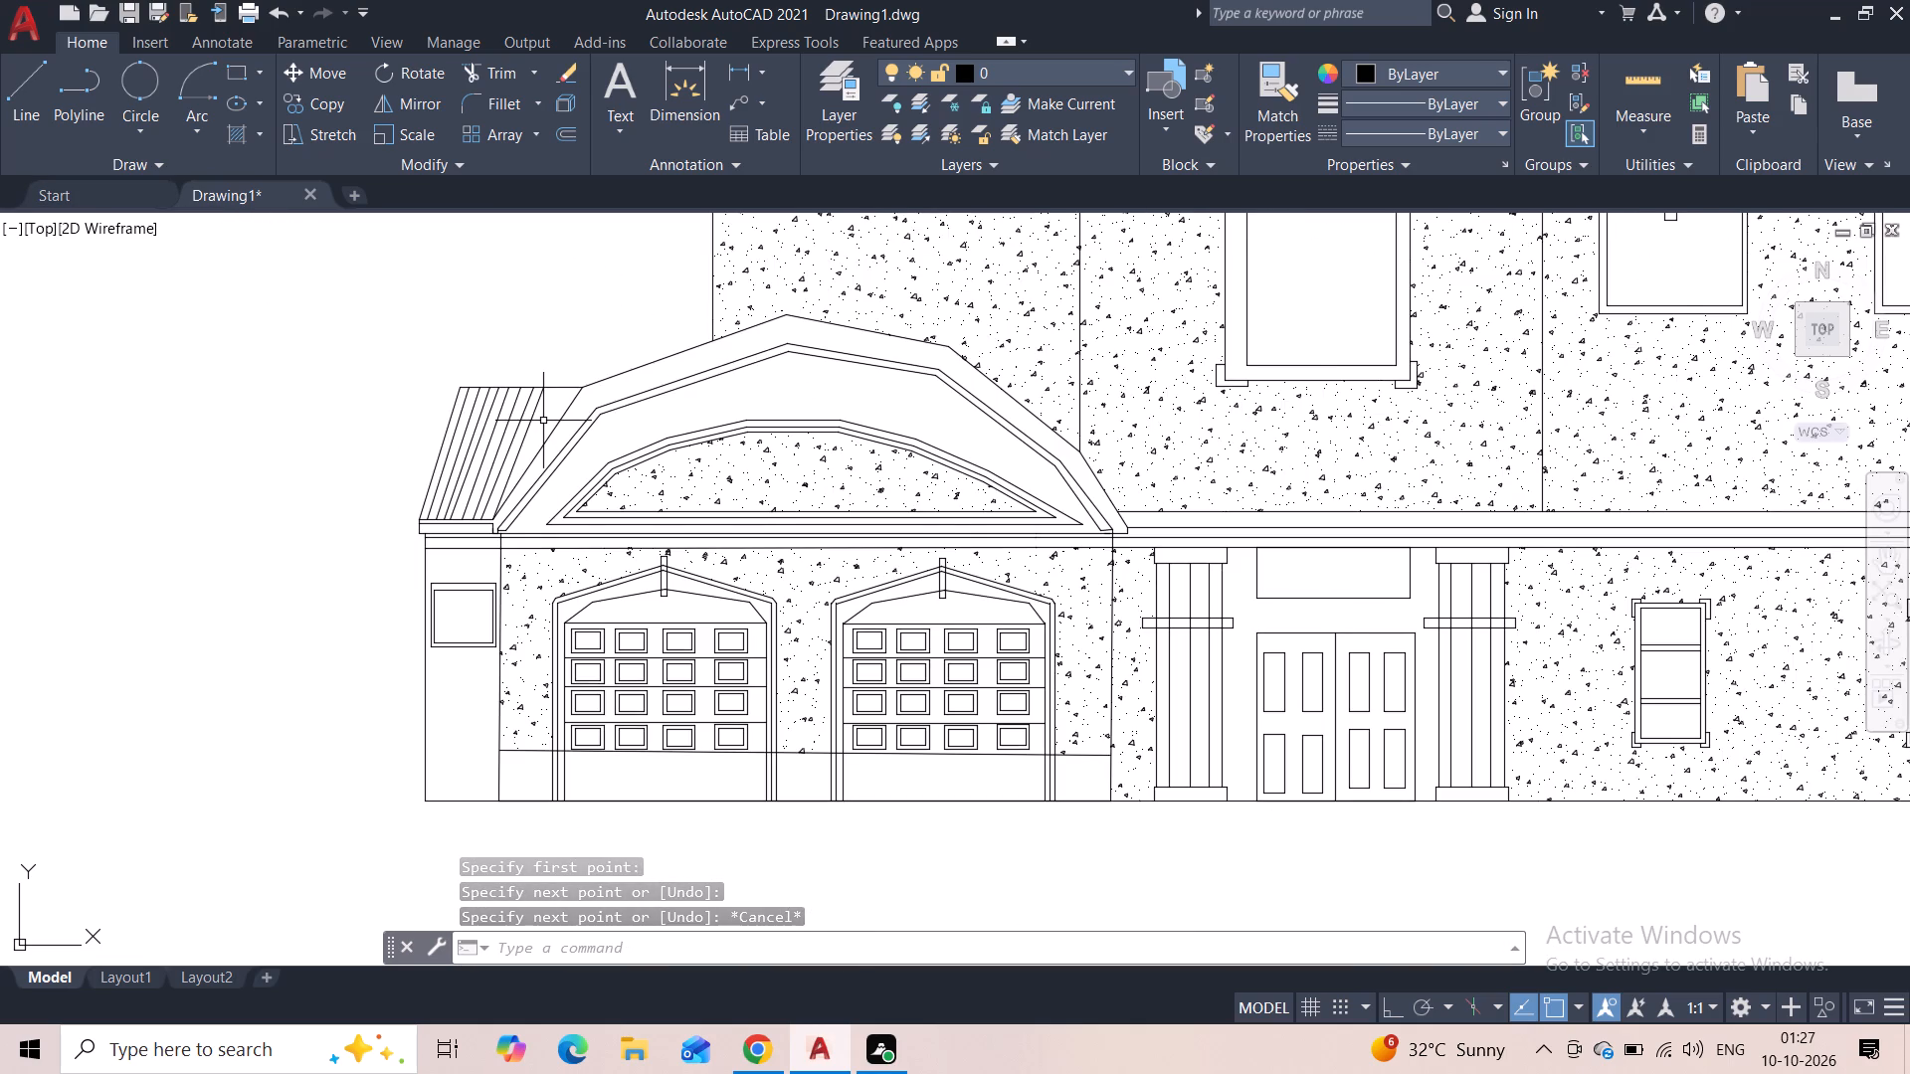
pyautogui.scroll(-2, 560, 342)
pyautogui.moveTo(566, 306); pyautogui.dragTo(464, 474, button='middle')
pyautogui.scroll(1, 875, 381)
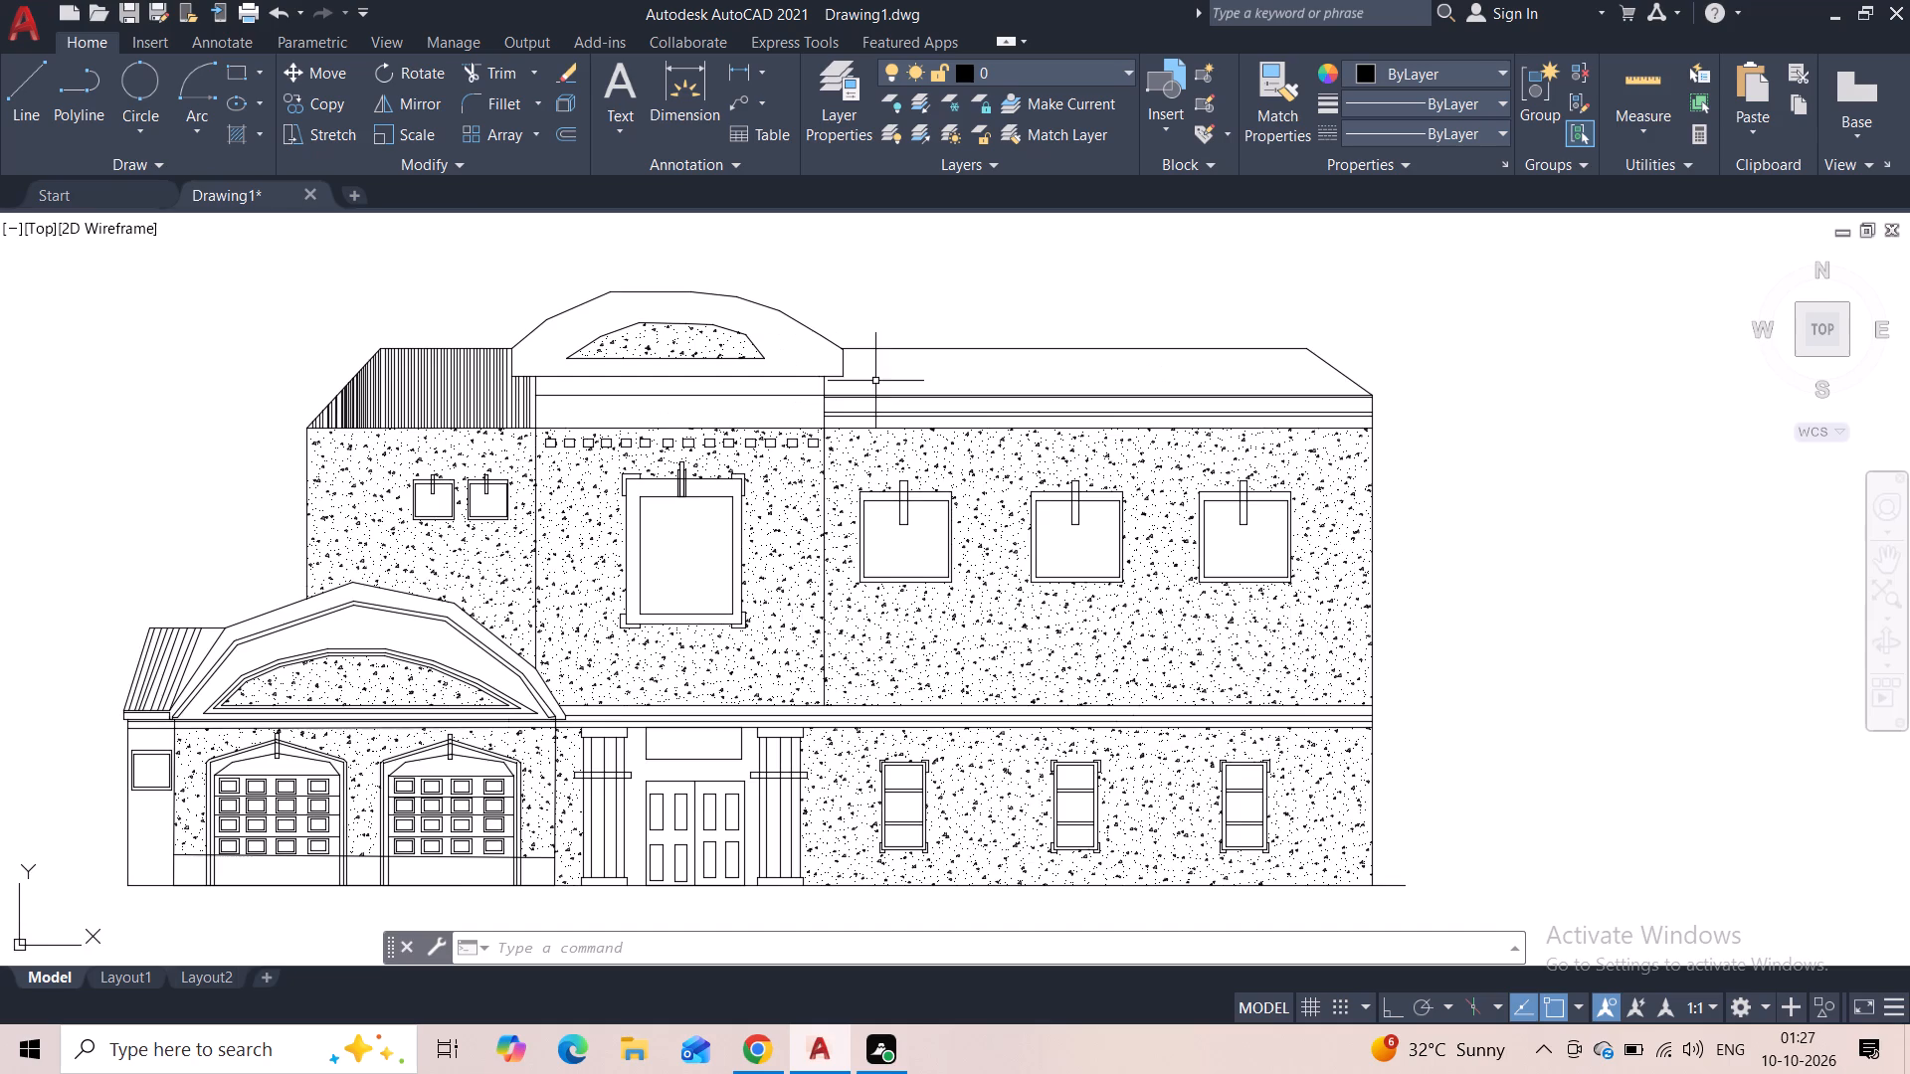
pyautogui.scroll(1, 875, 381)
pyautogui.click(9, 96)
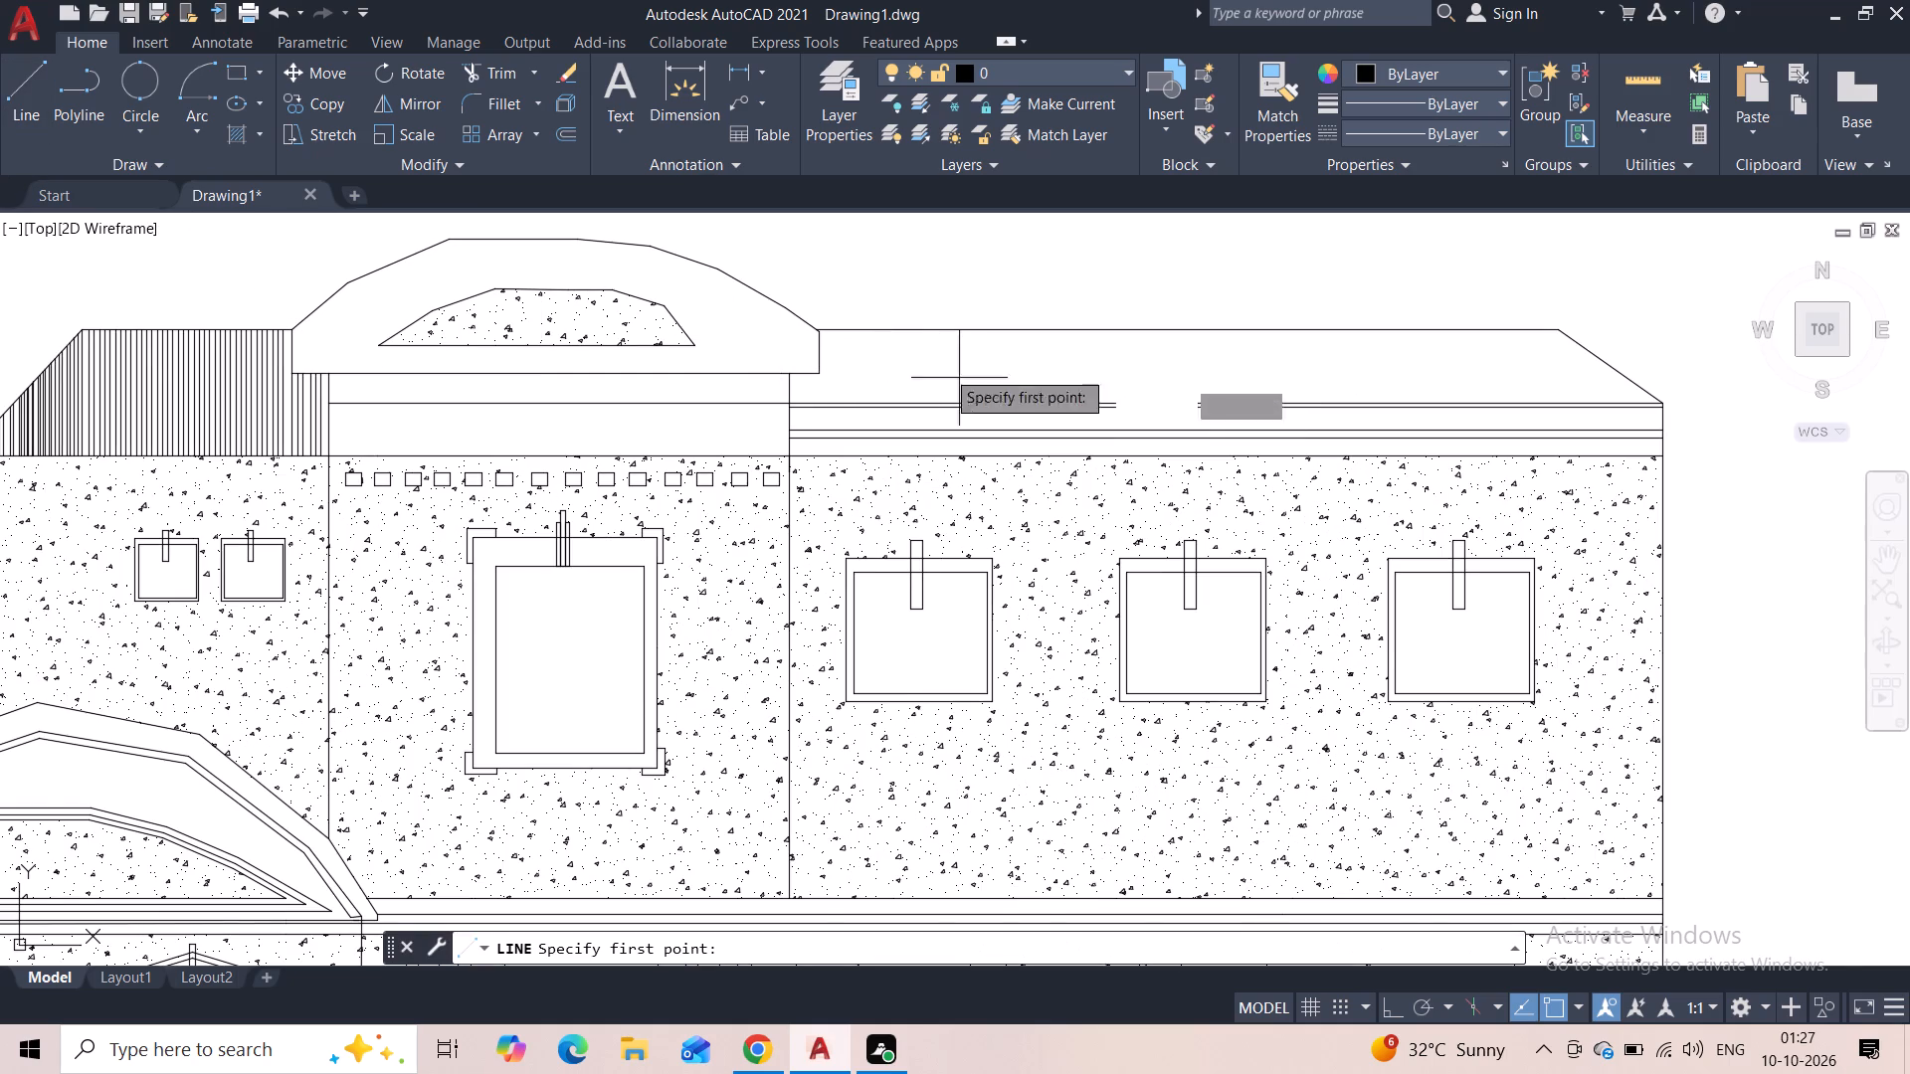
pyautogui.scroll(1, 861, 344)
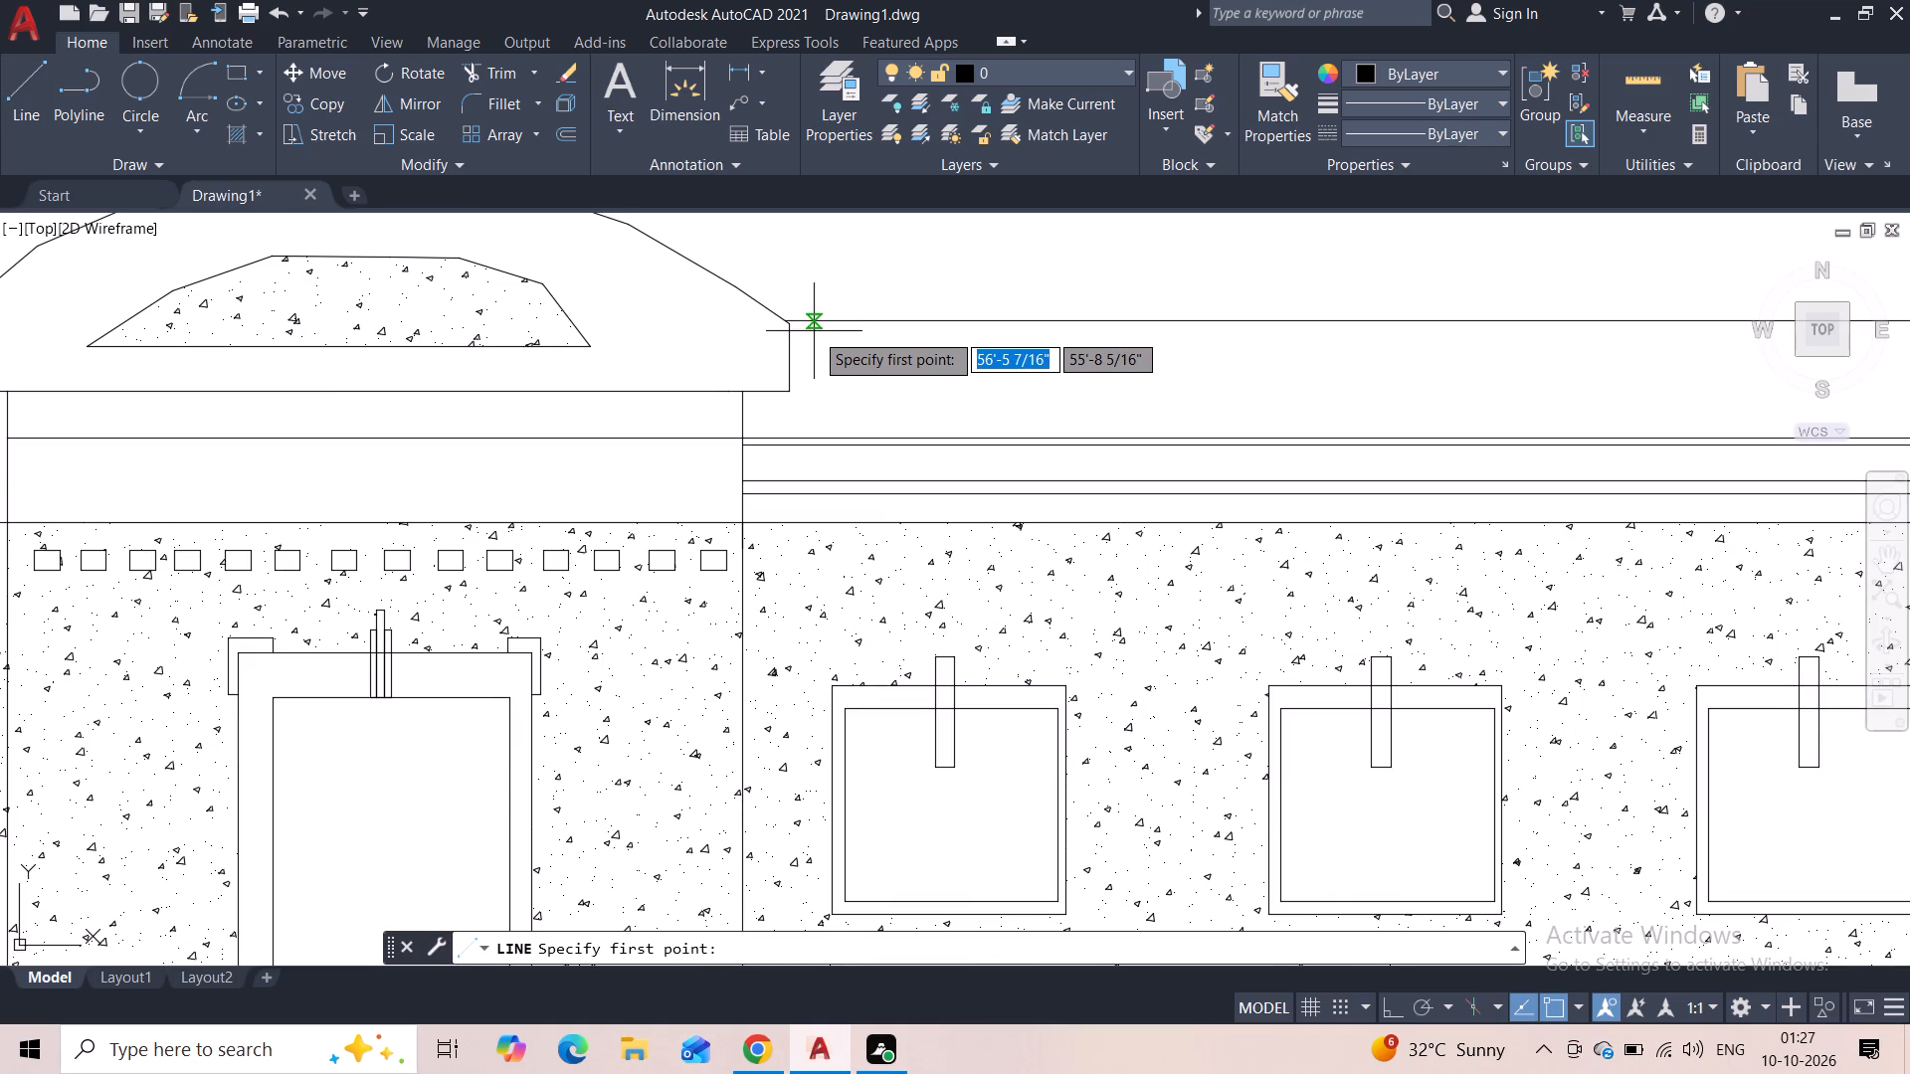
pyautogui.click(814, 326)
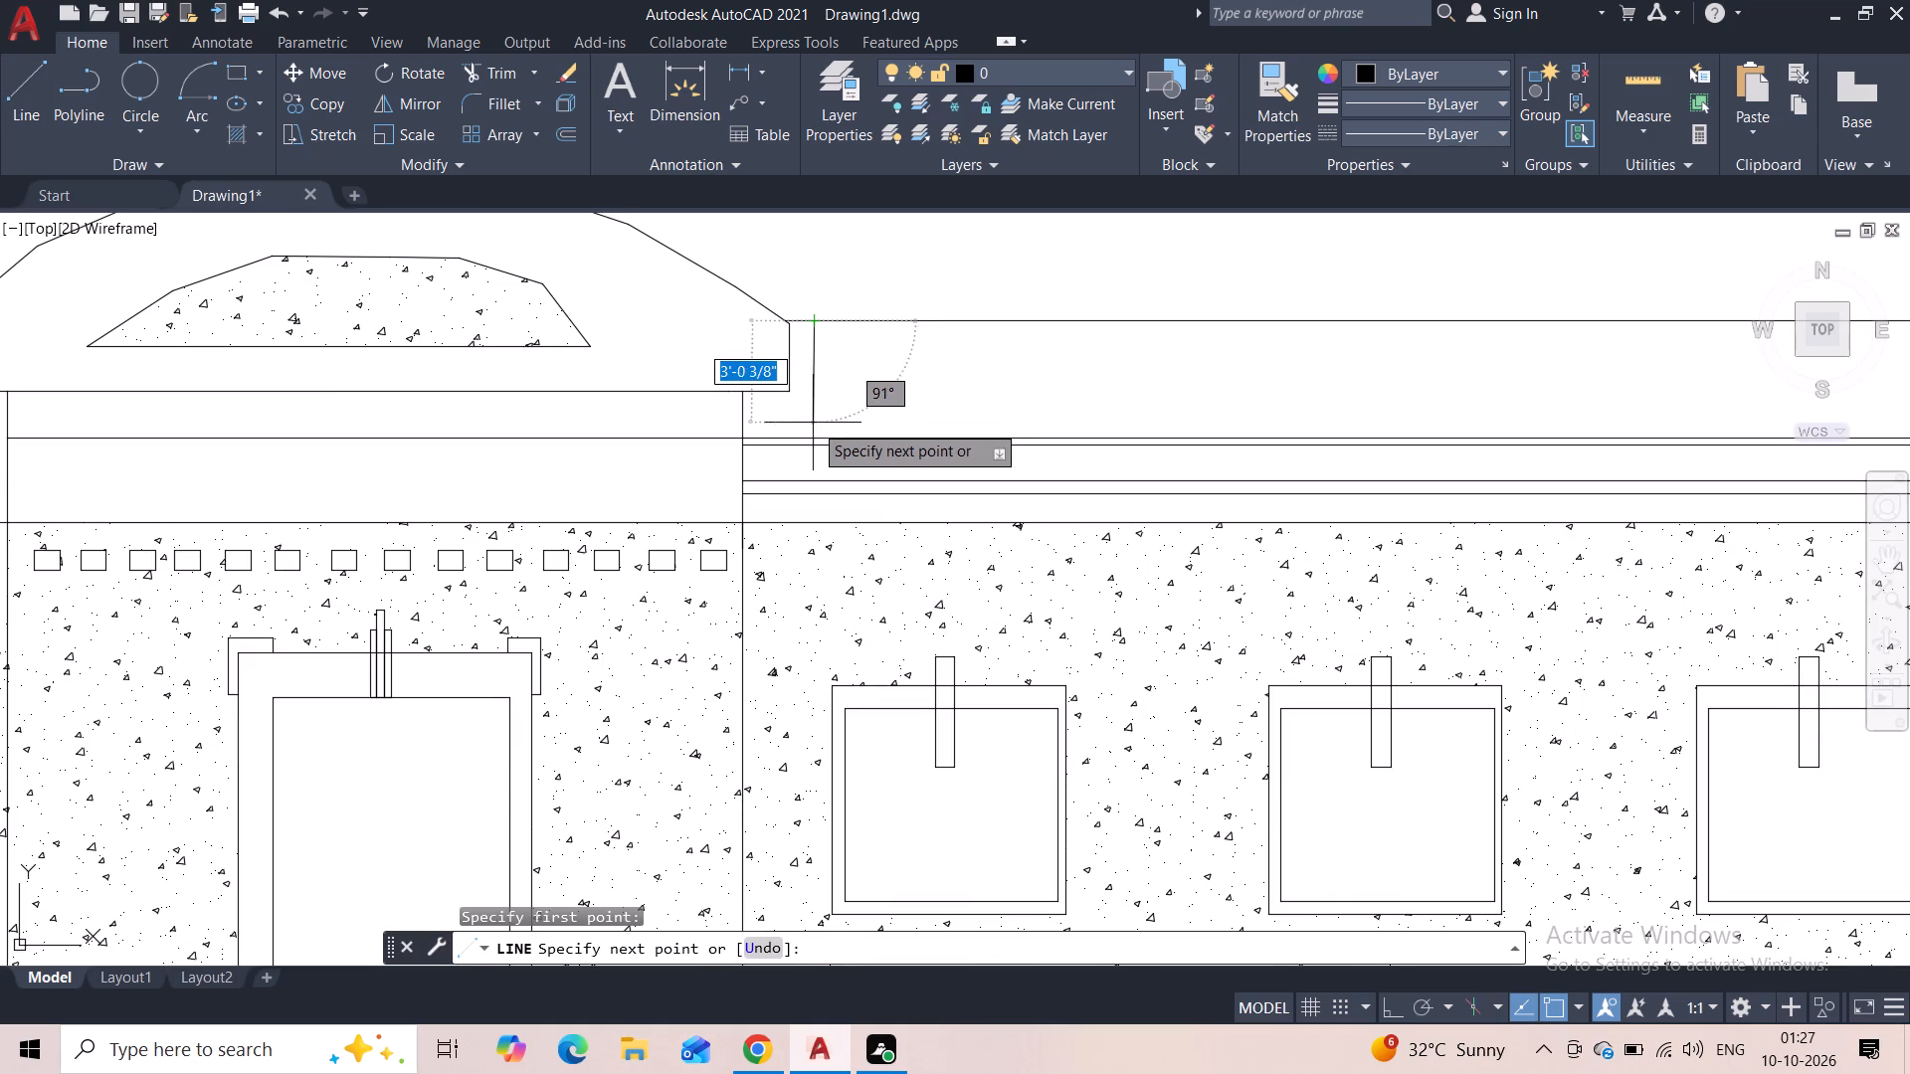
pyautogui.click(808, 432)
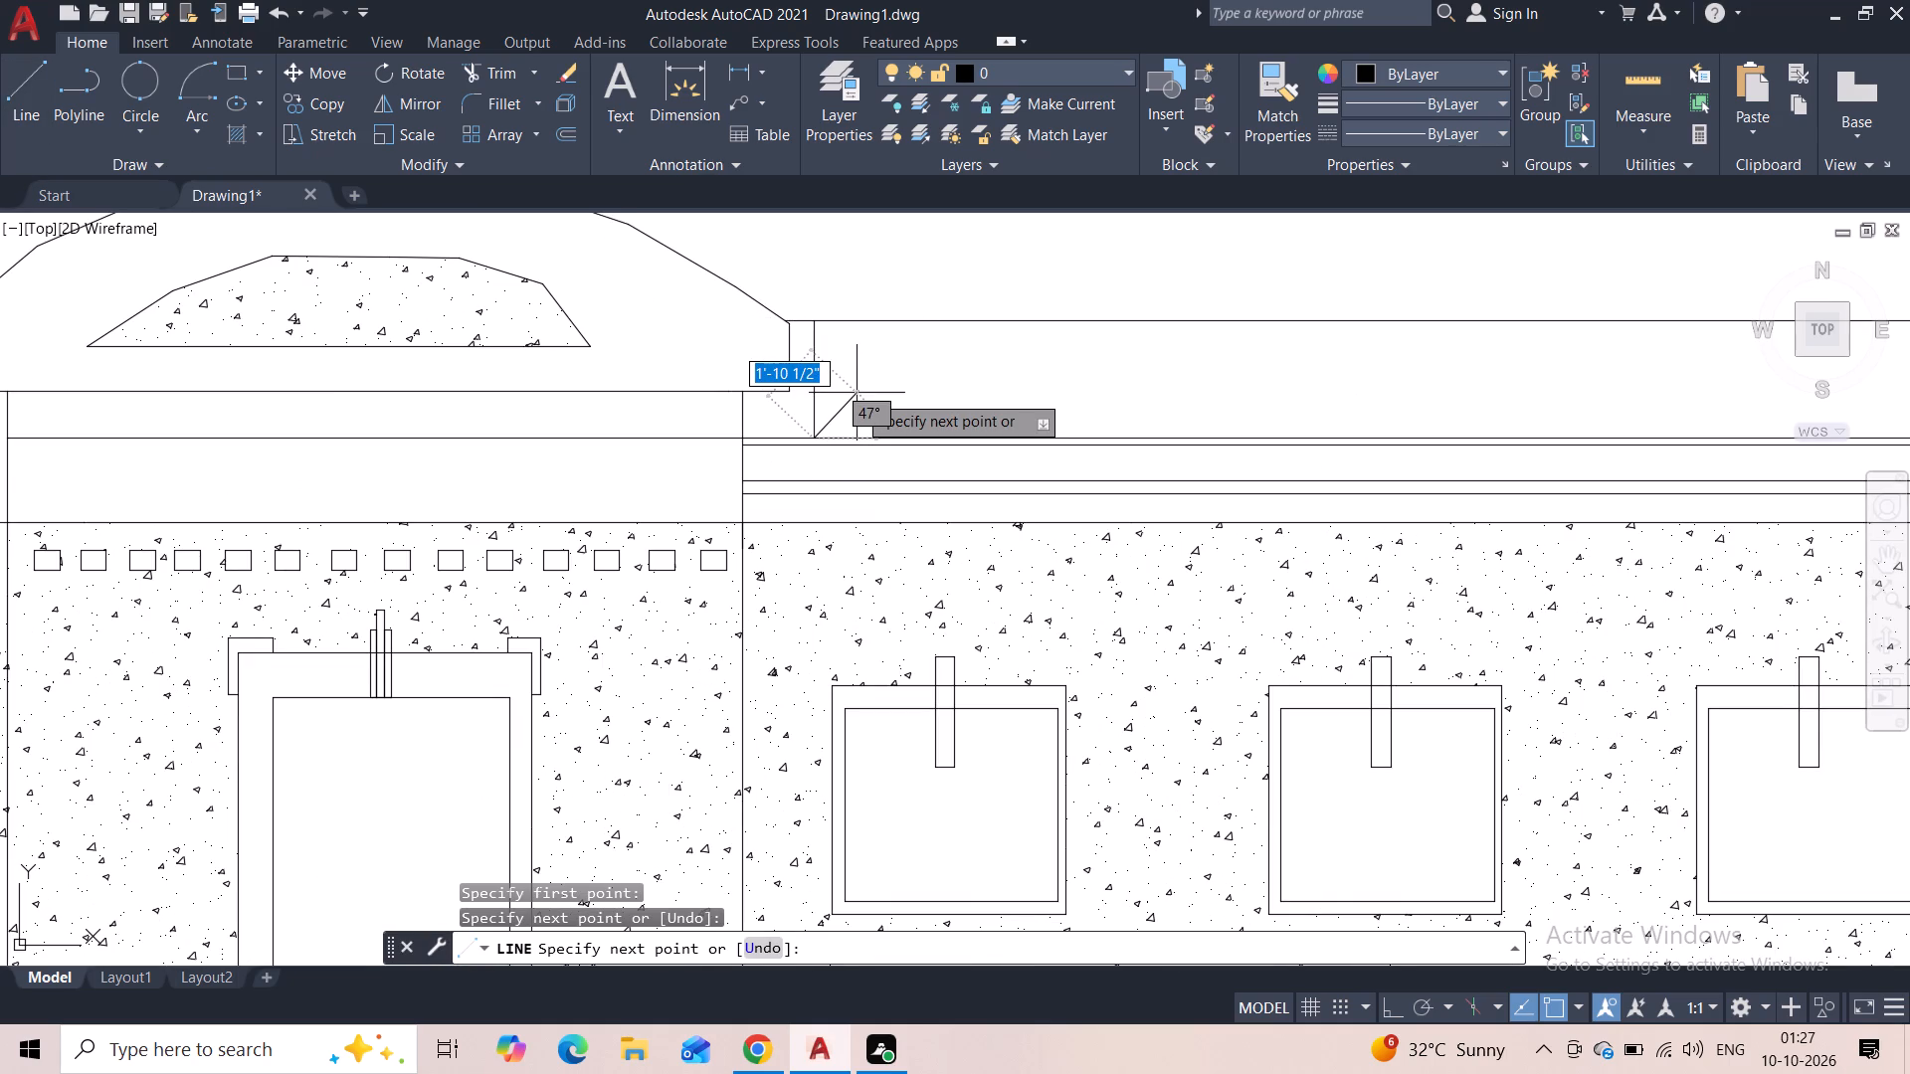
pyautogui.press('Escape')
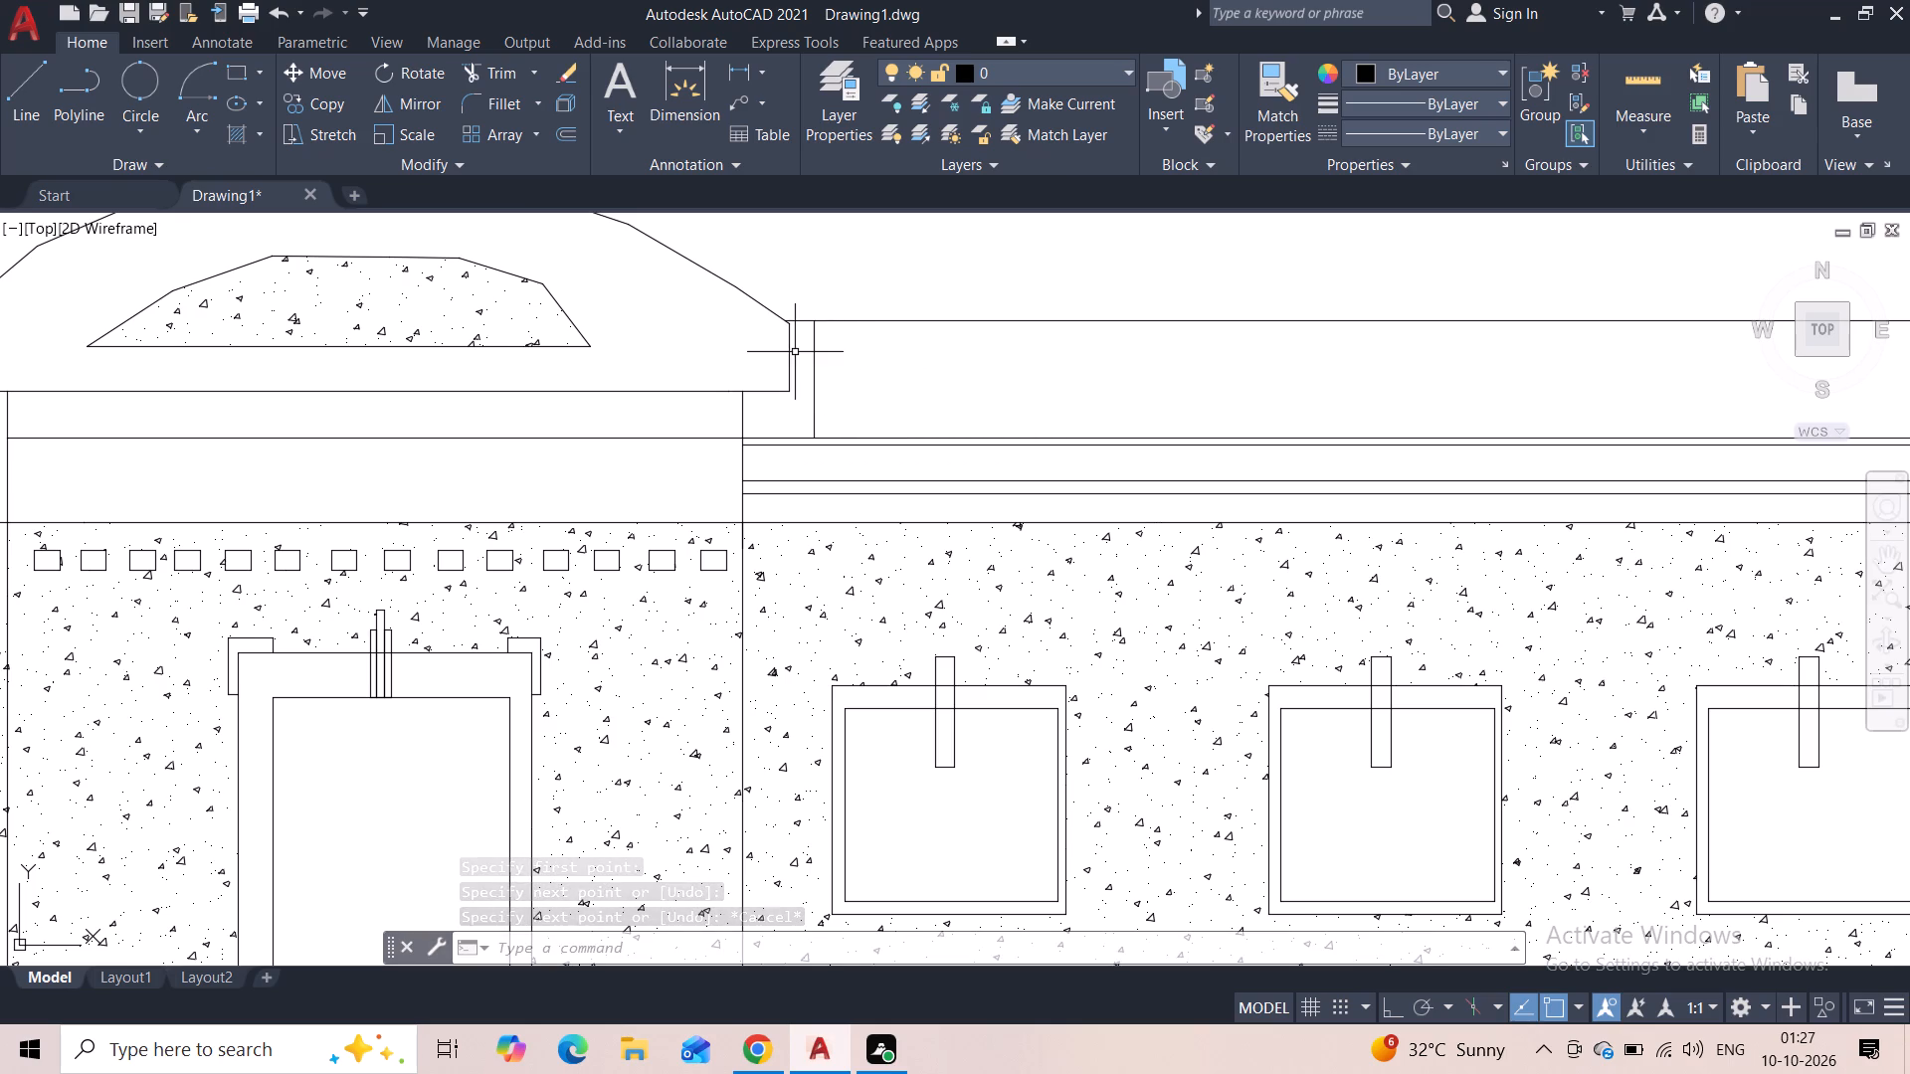
# Draw two more vertical strip lines on the long upper wing roof, spaced about 7" and 8" apart, moving away from the central bay.
pyautogui.click(30, 114)
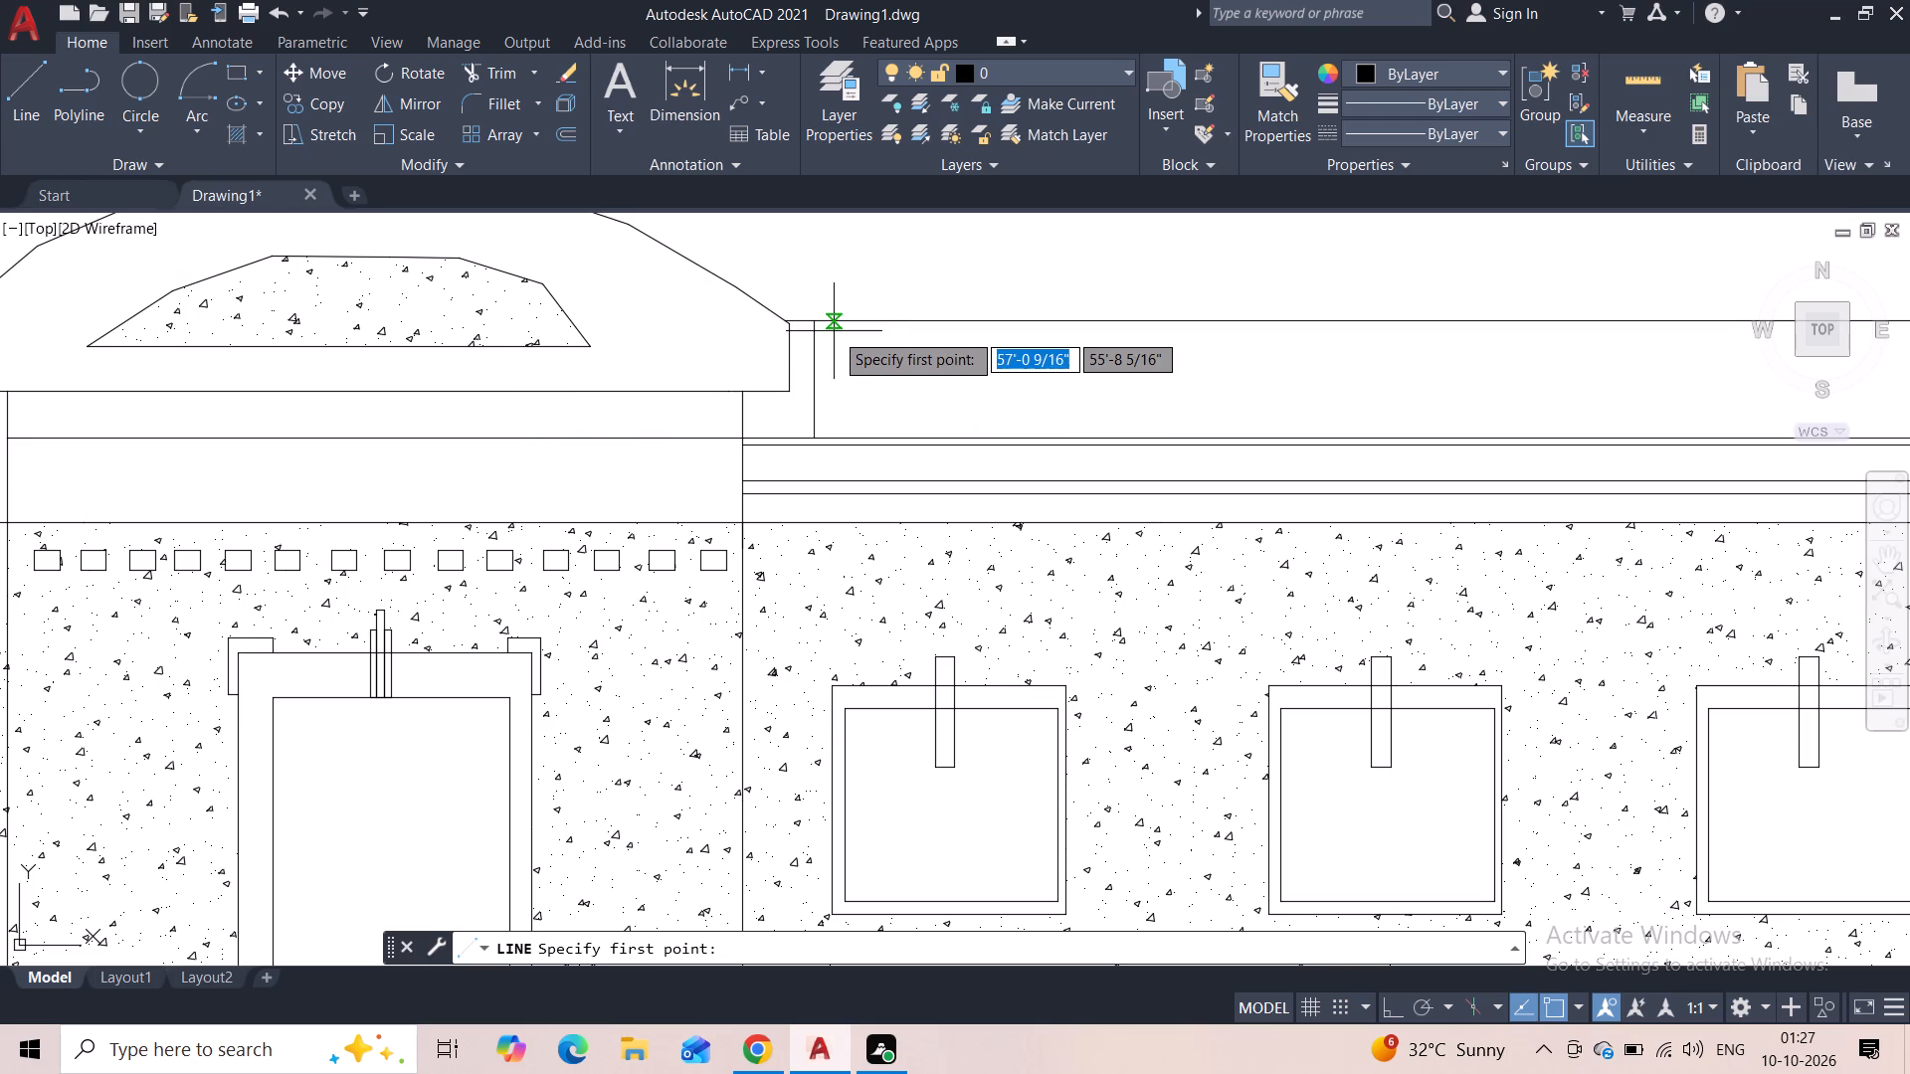
pyautogui.click(834, 331)
pyautogui.click(830, 432)
pyautogui.press('Escape')
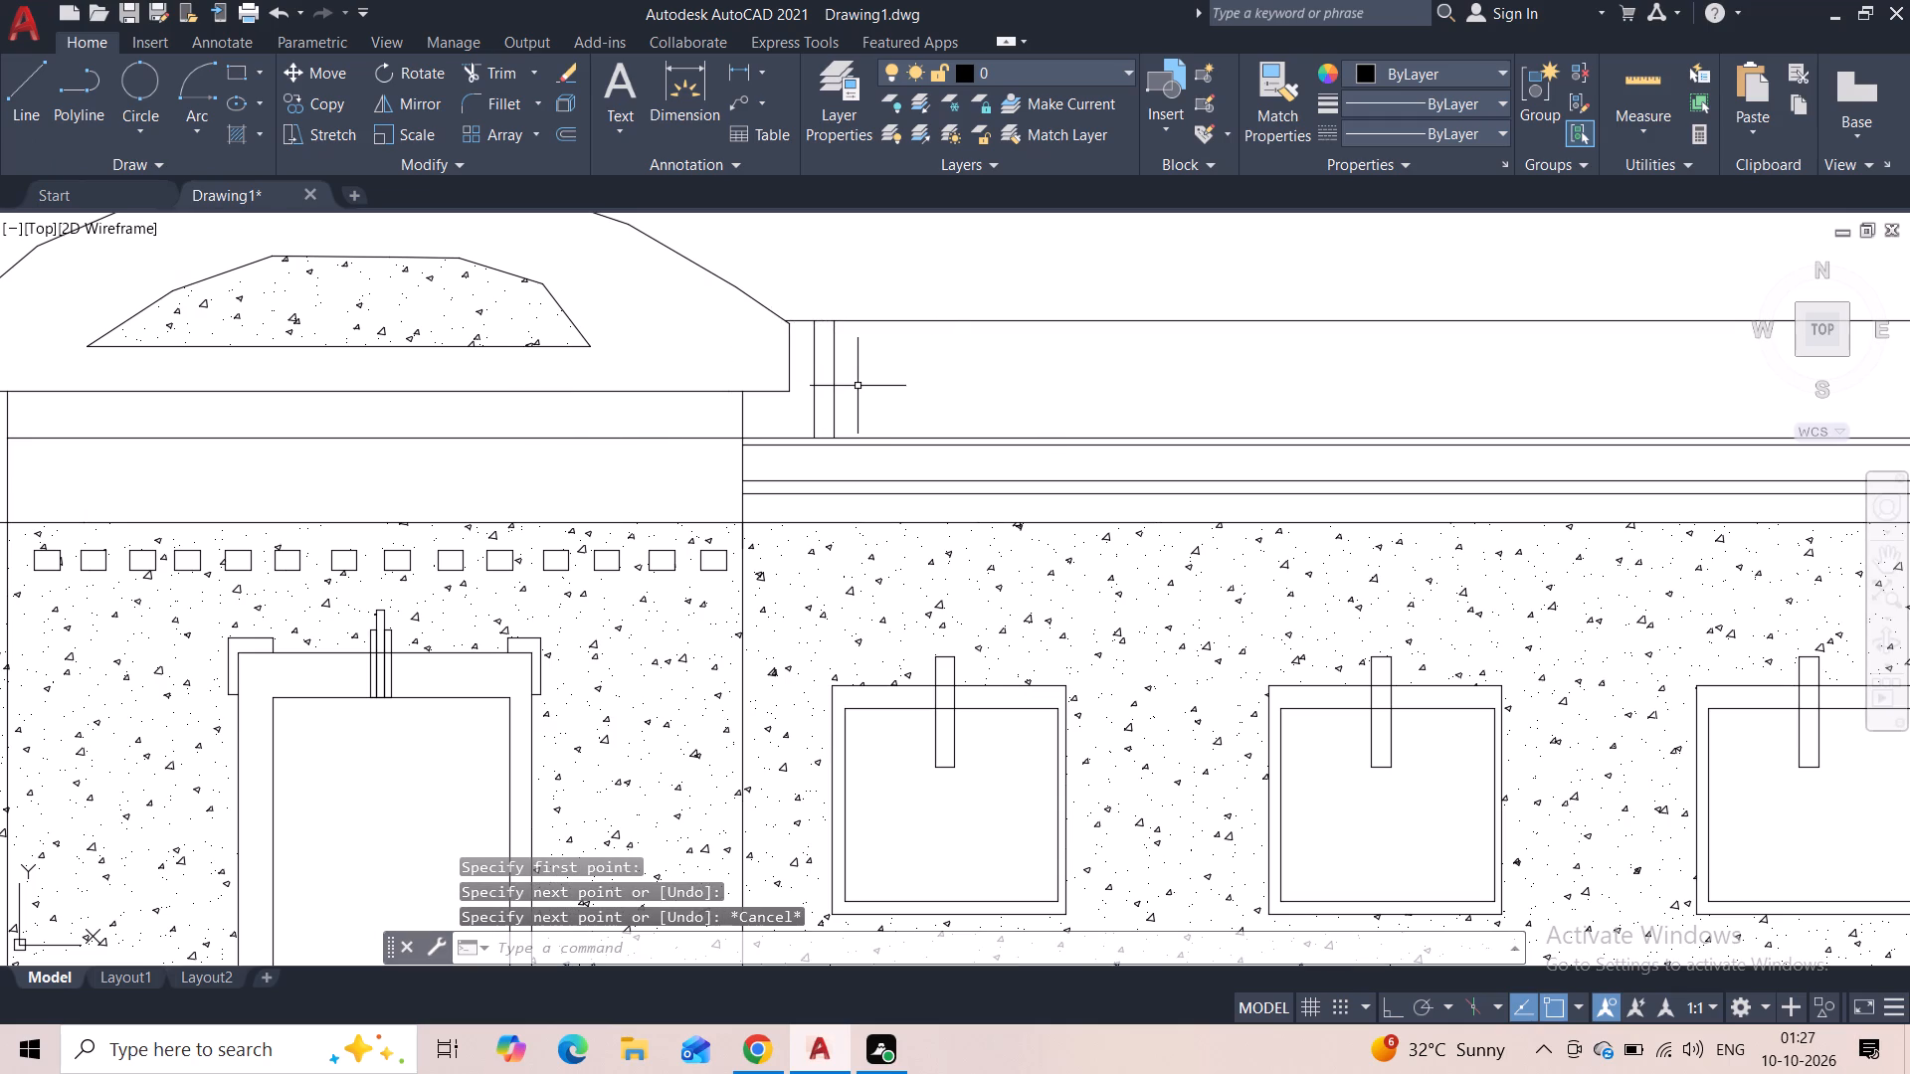
pyautogui.press('space')
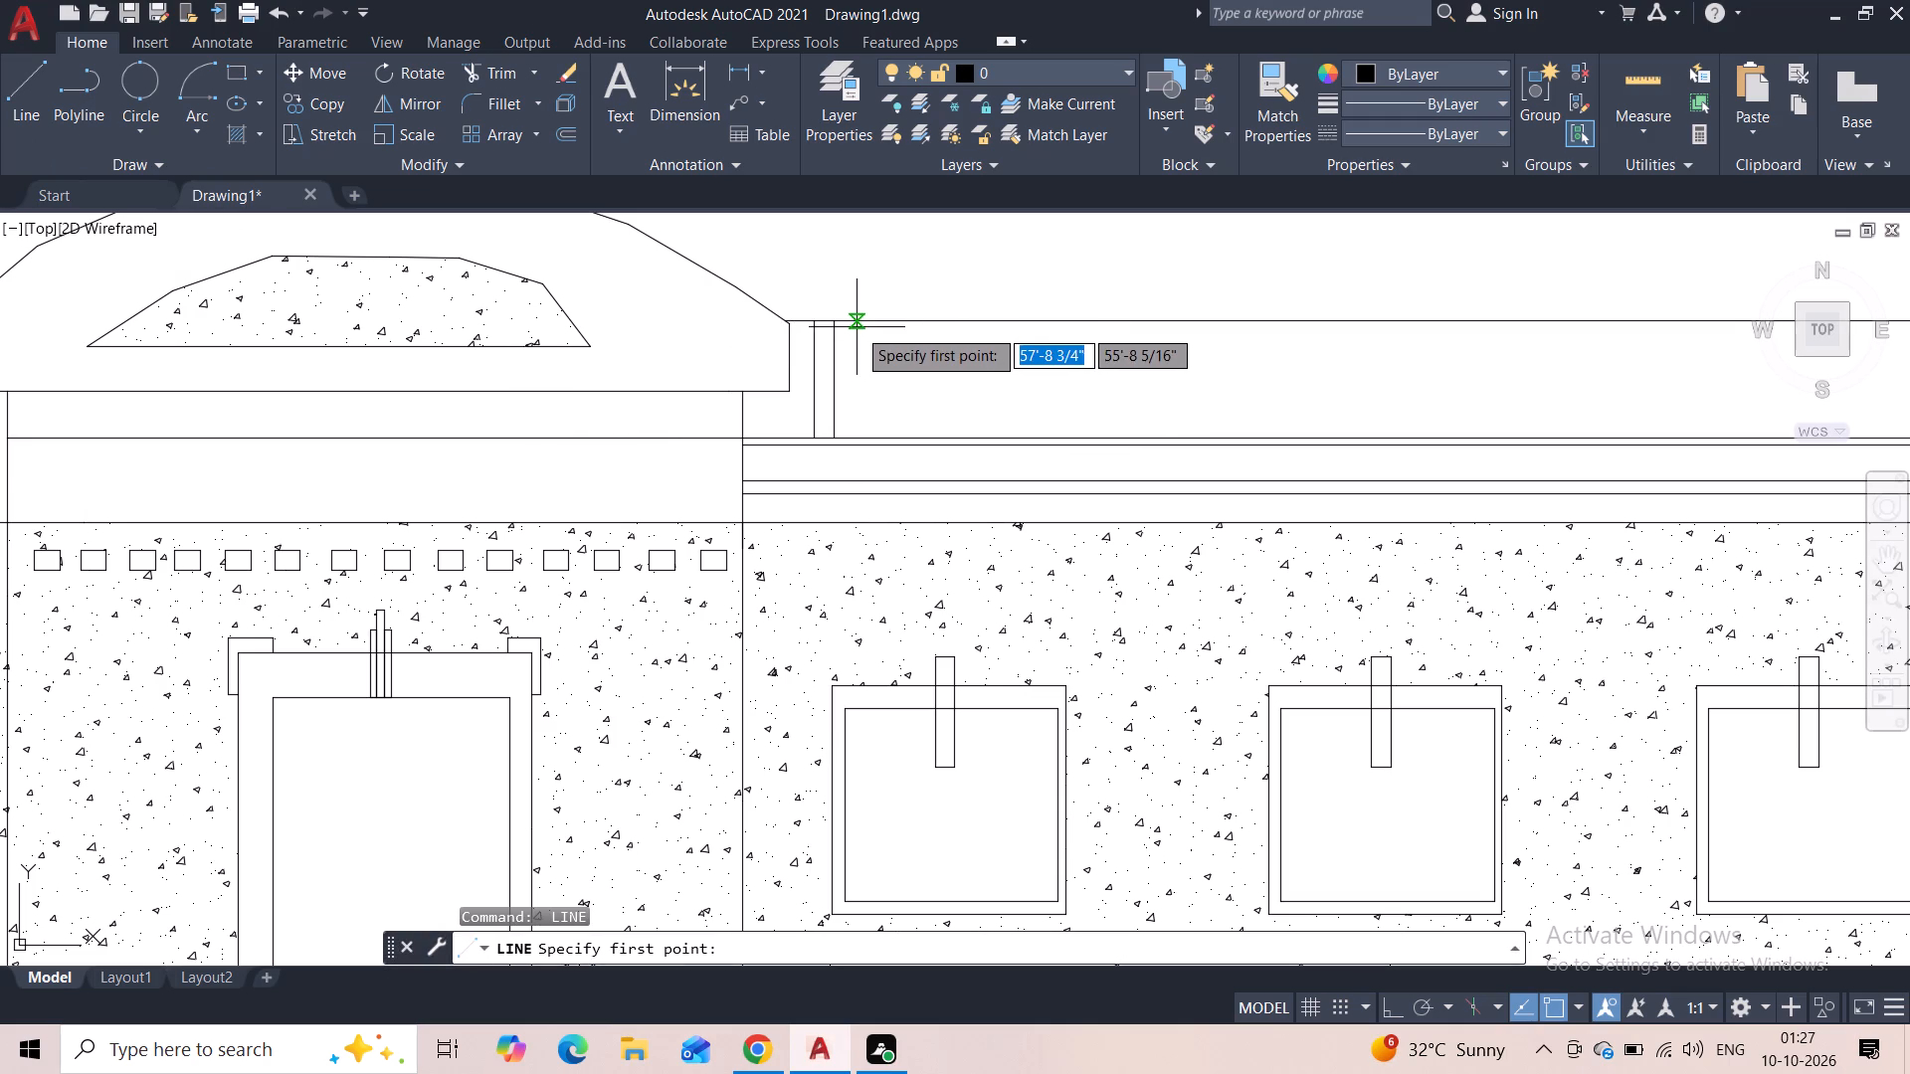
pyautogui.click(857, 327)
pyautogui.click(852, 433)
pyautogui.press('Escape')
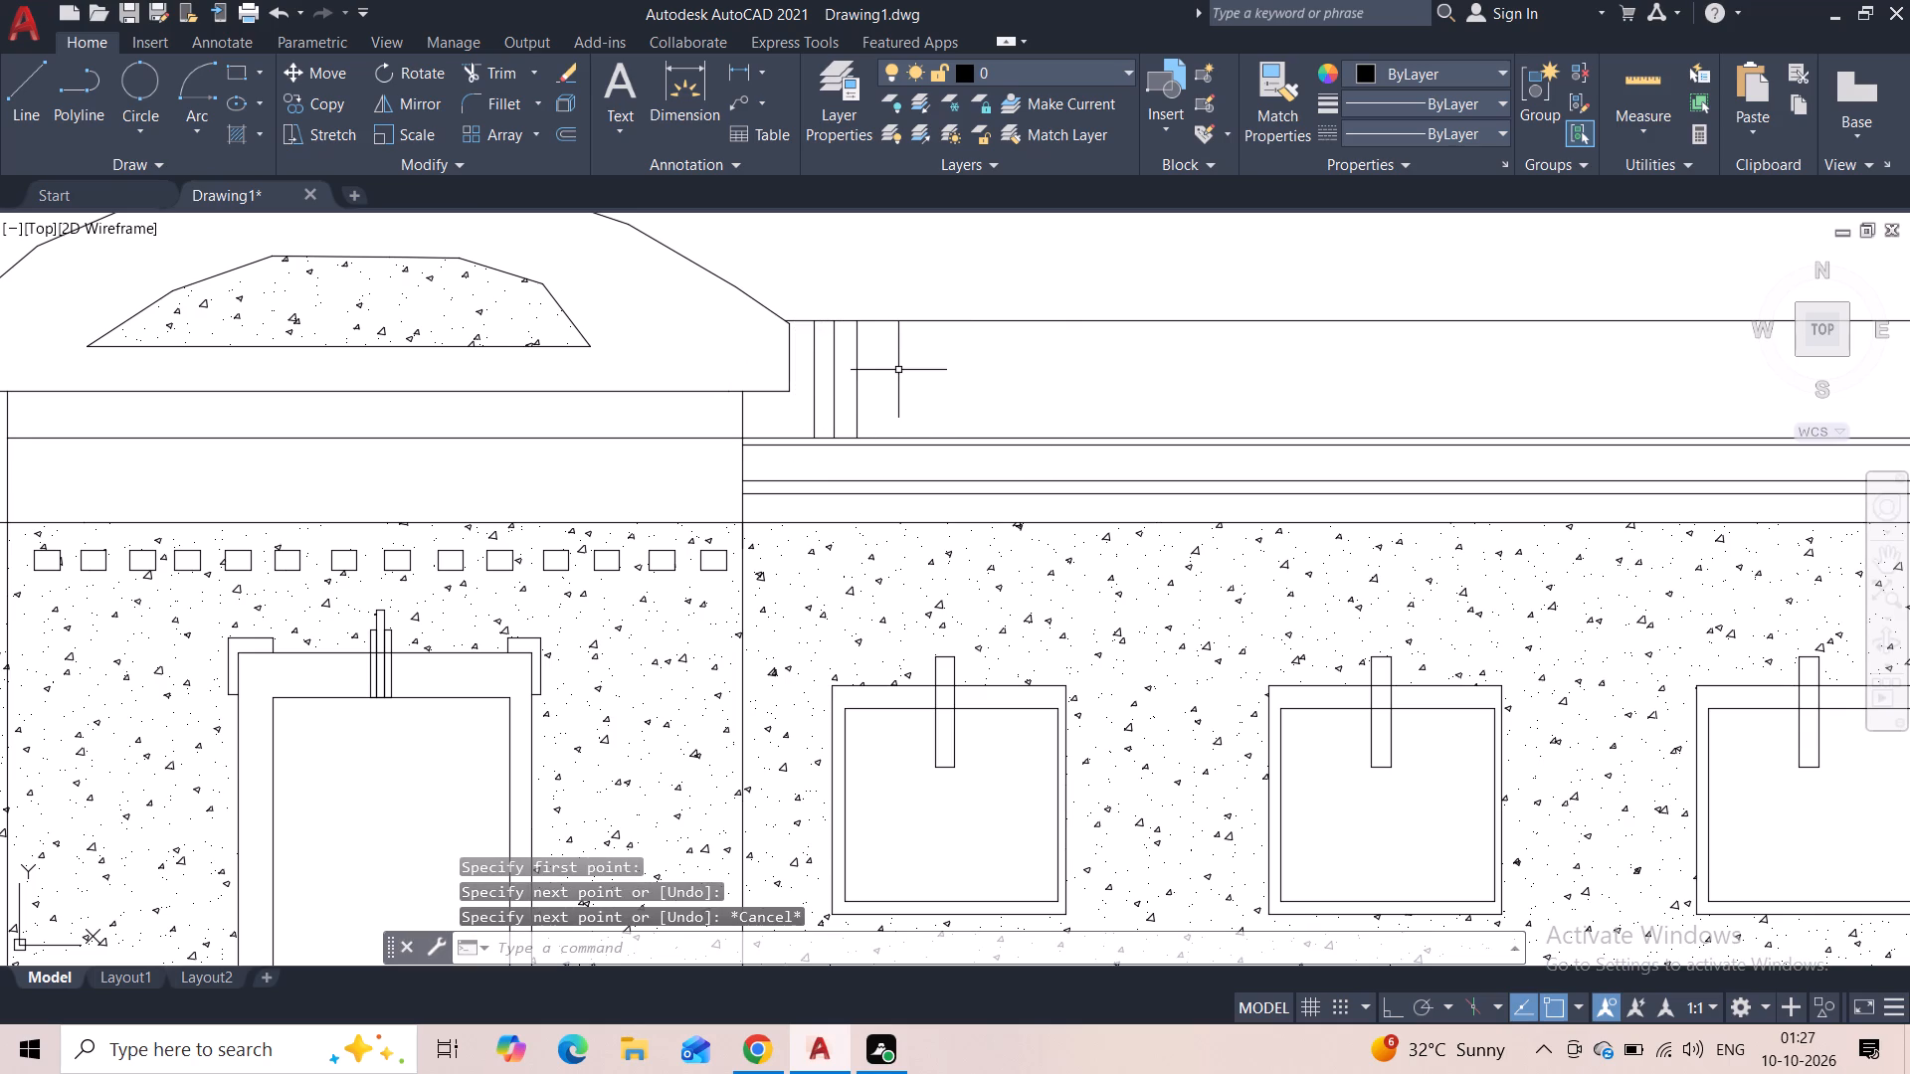
# Draw the fourth and fifth vertical strip lines on the upper wing roof, about 1' apart, from top edge to eave.
pyautogui.press('space')
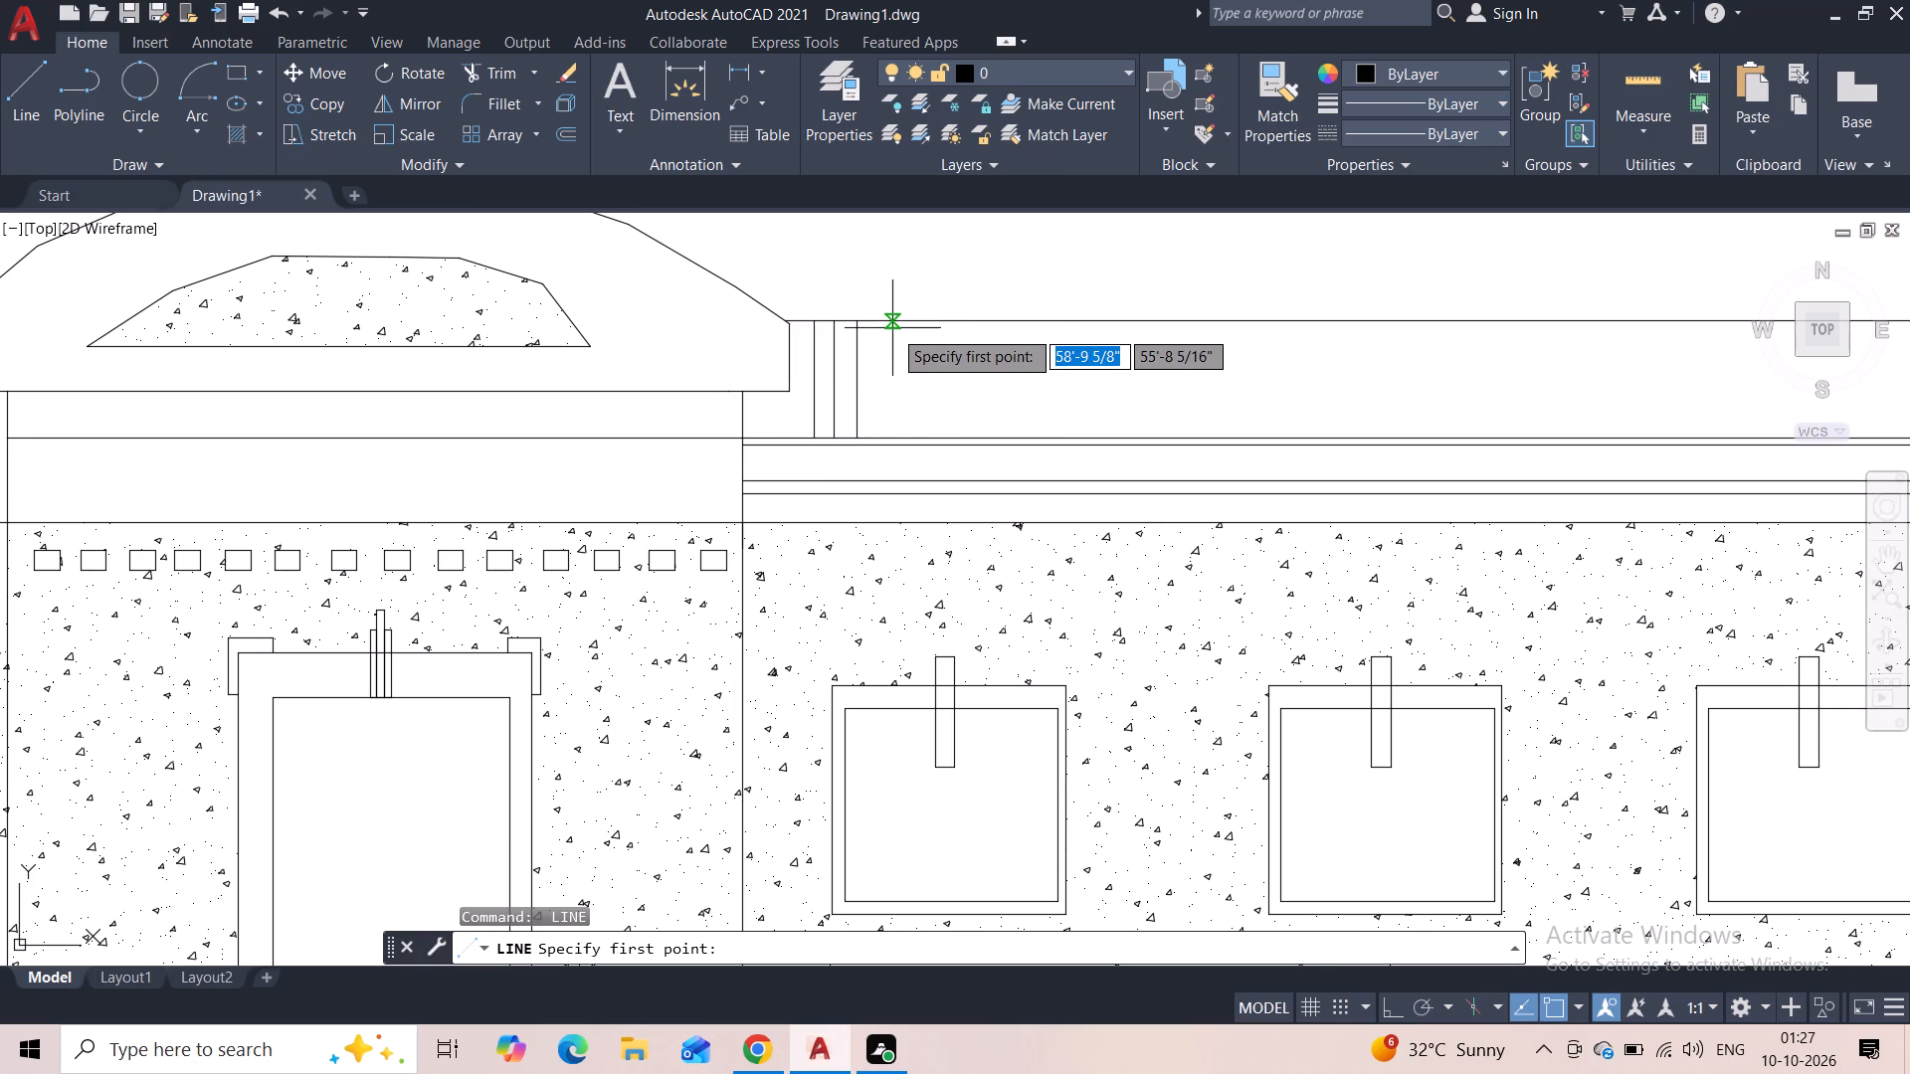
pyautogui.click(889, 326)
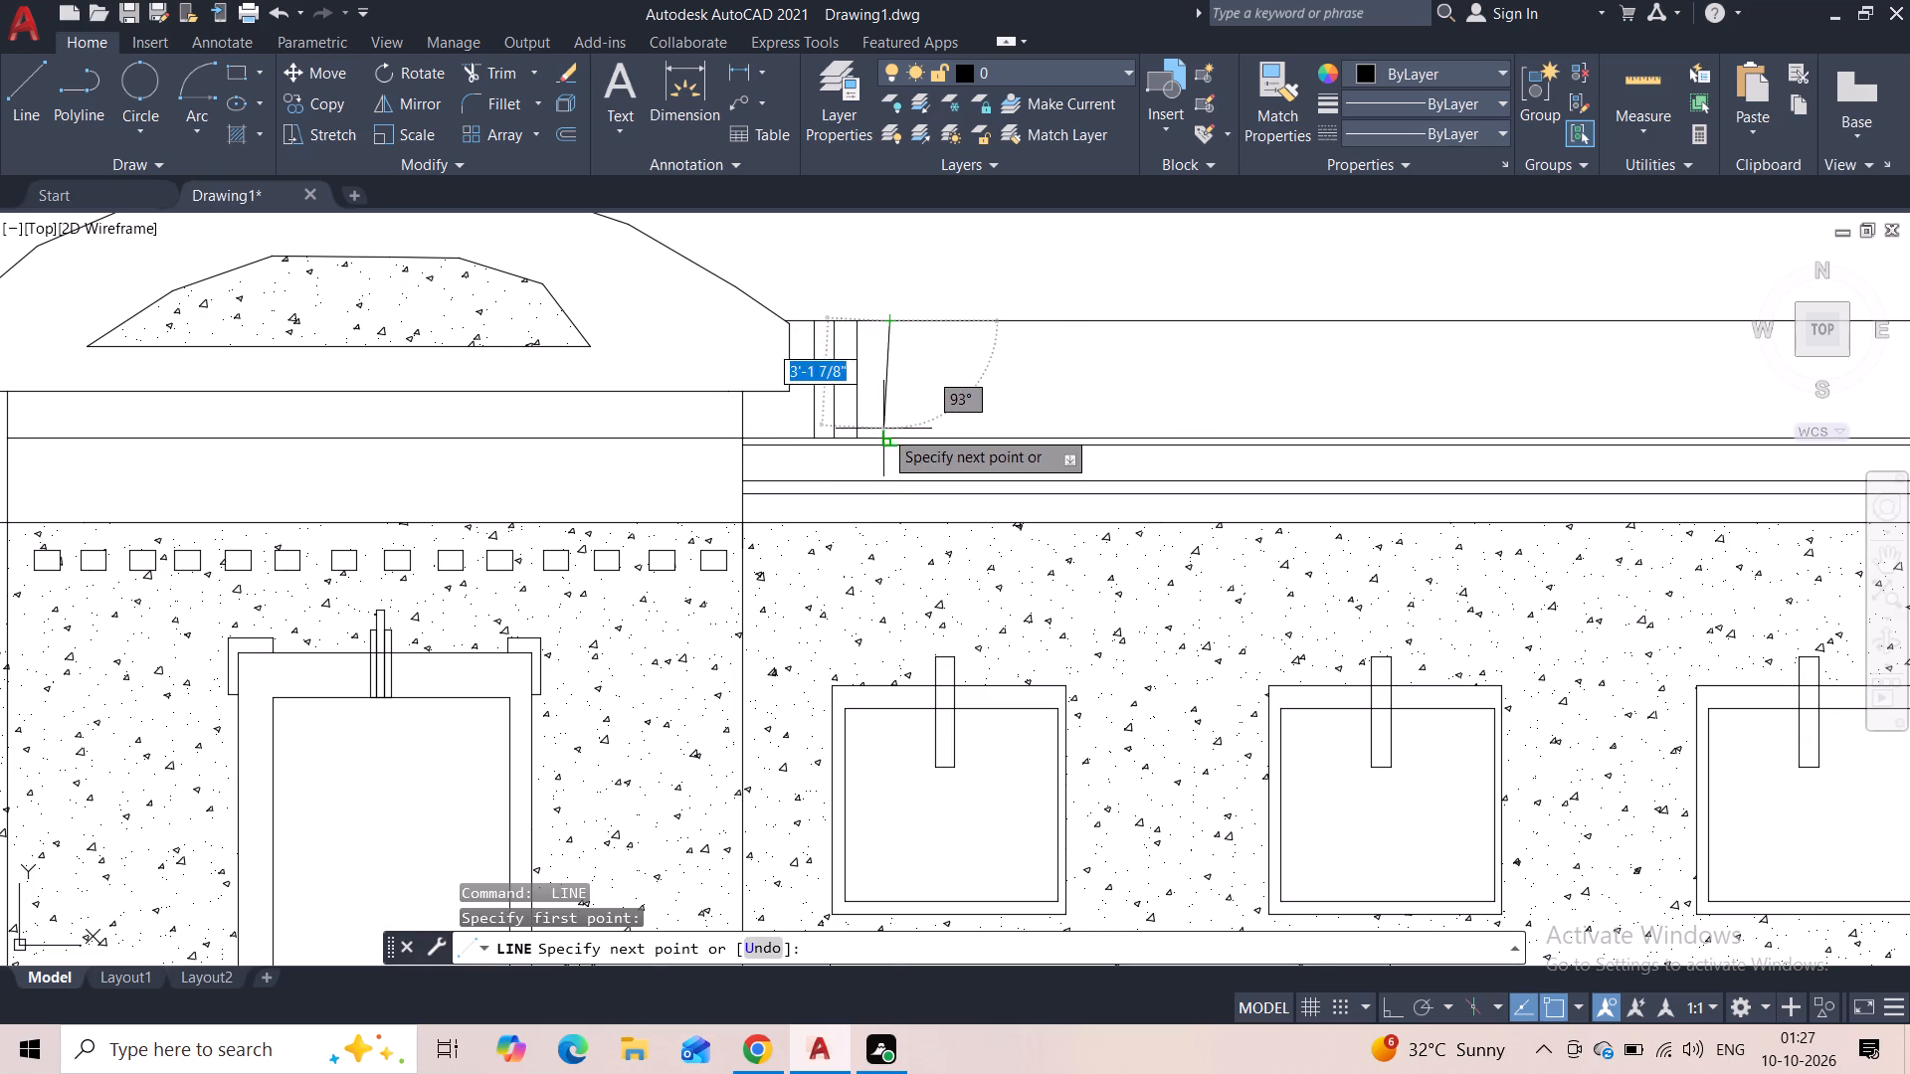
pyautogui.click(883, 432)
pyautogui.press('Escape')
pyautogui.press('space')
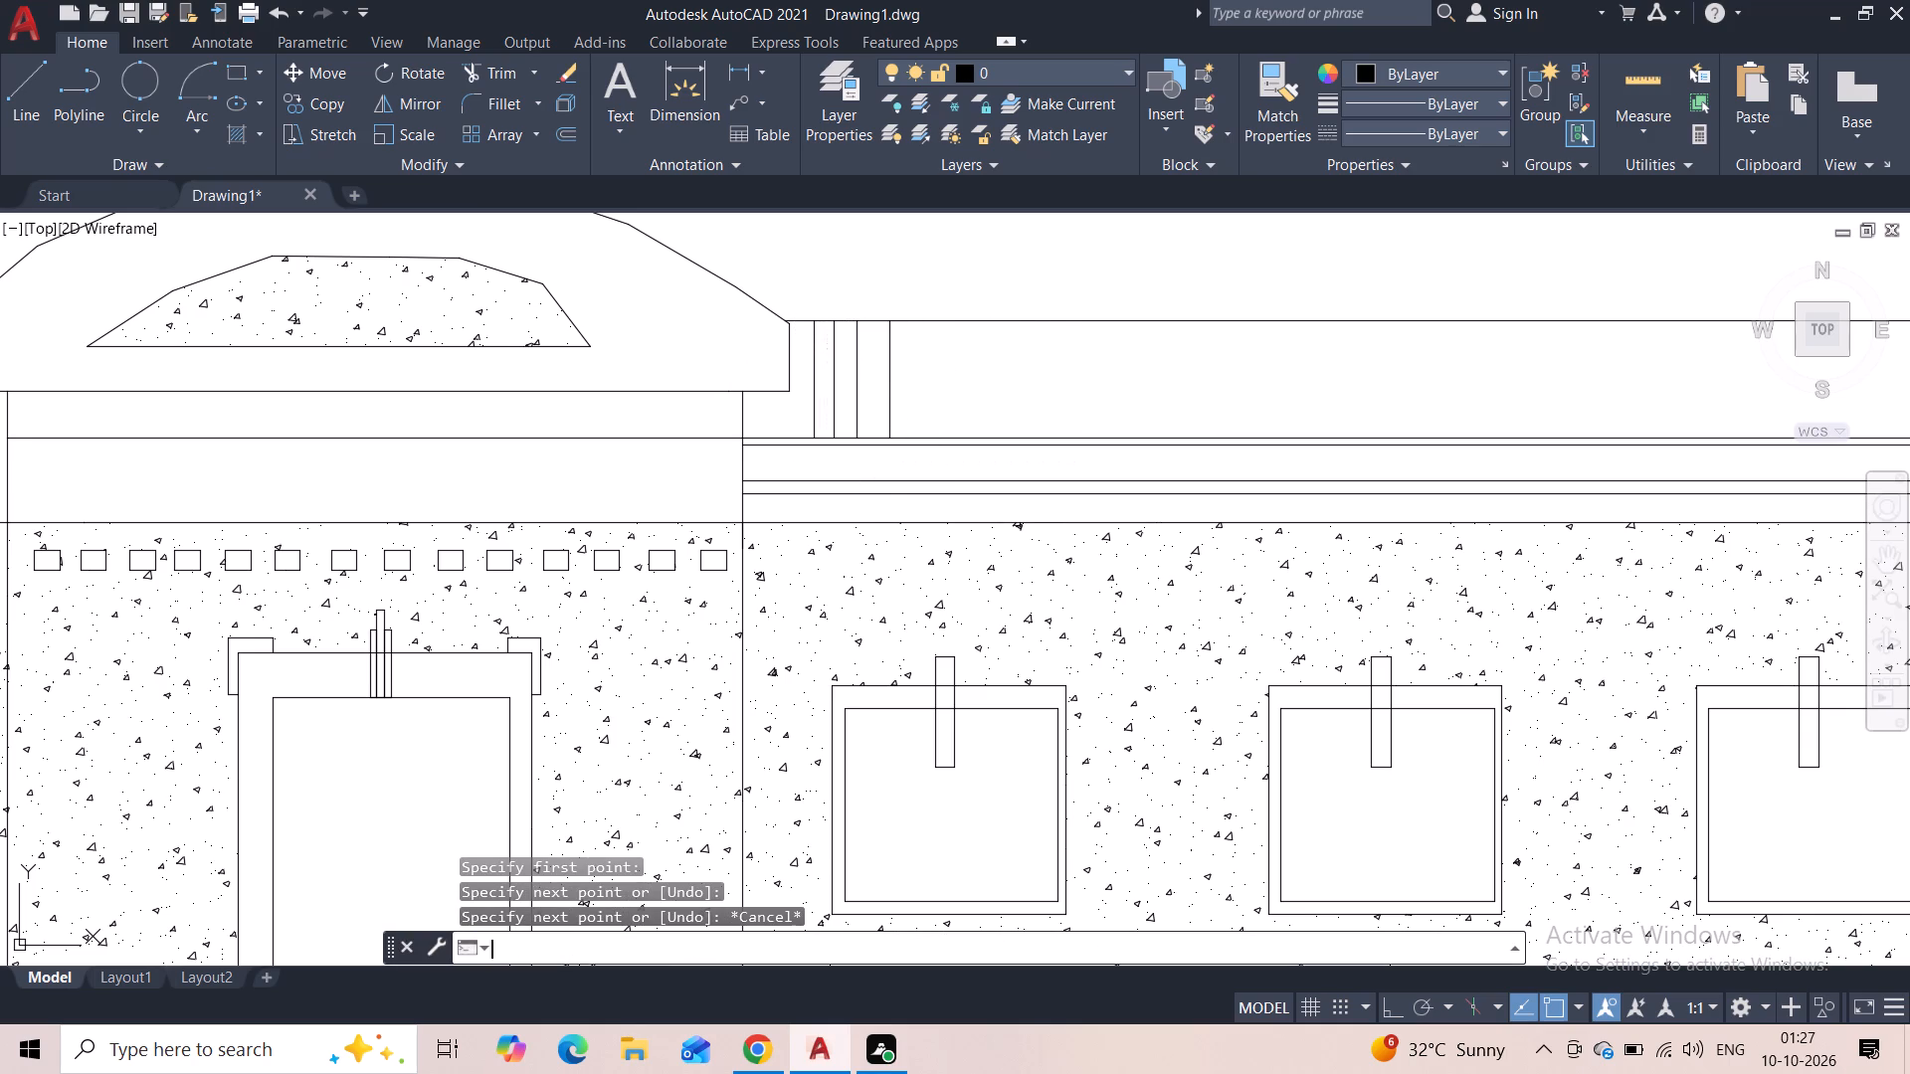
pyautogui.click(923, 328)
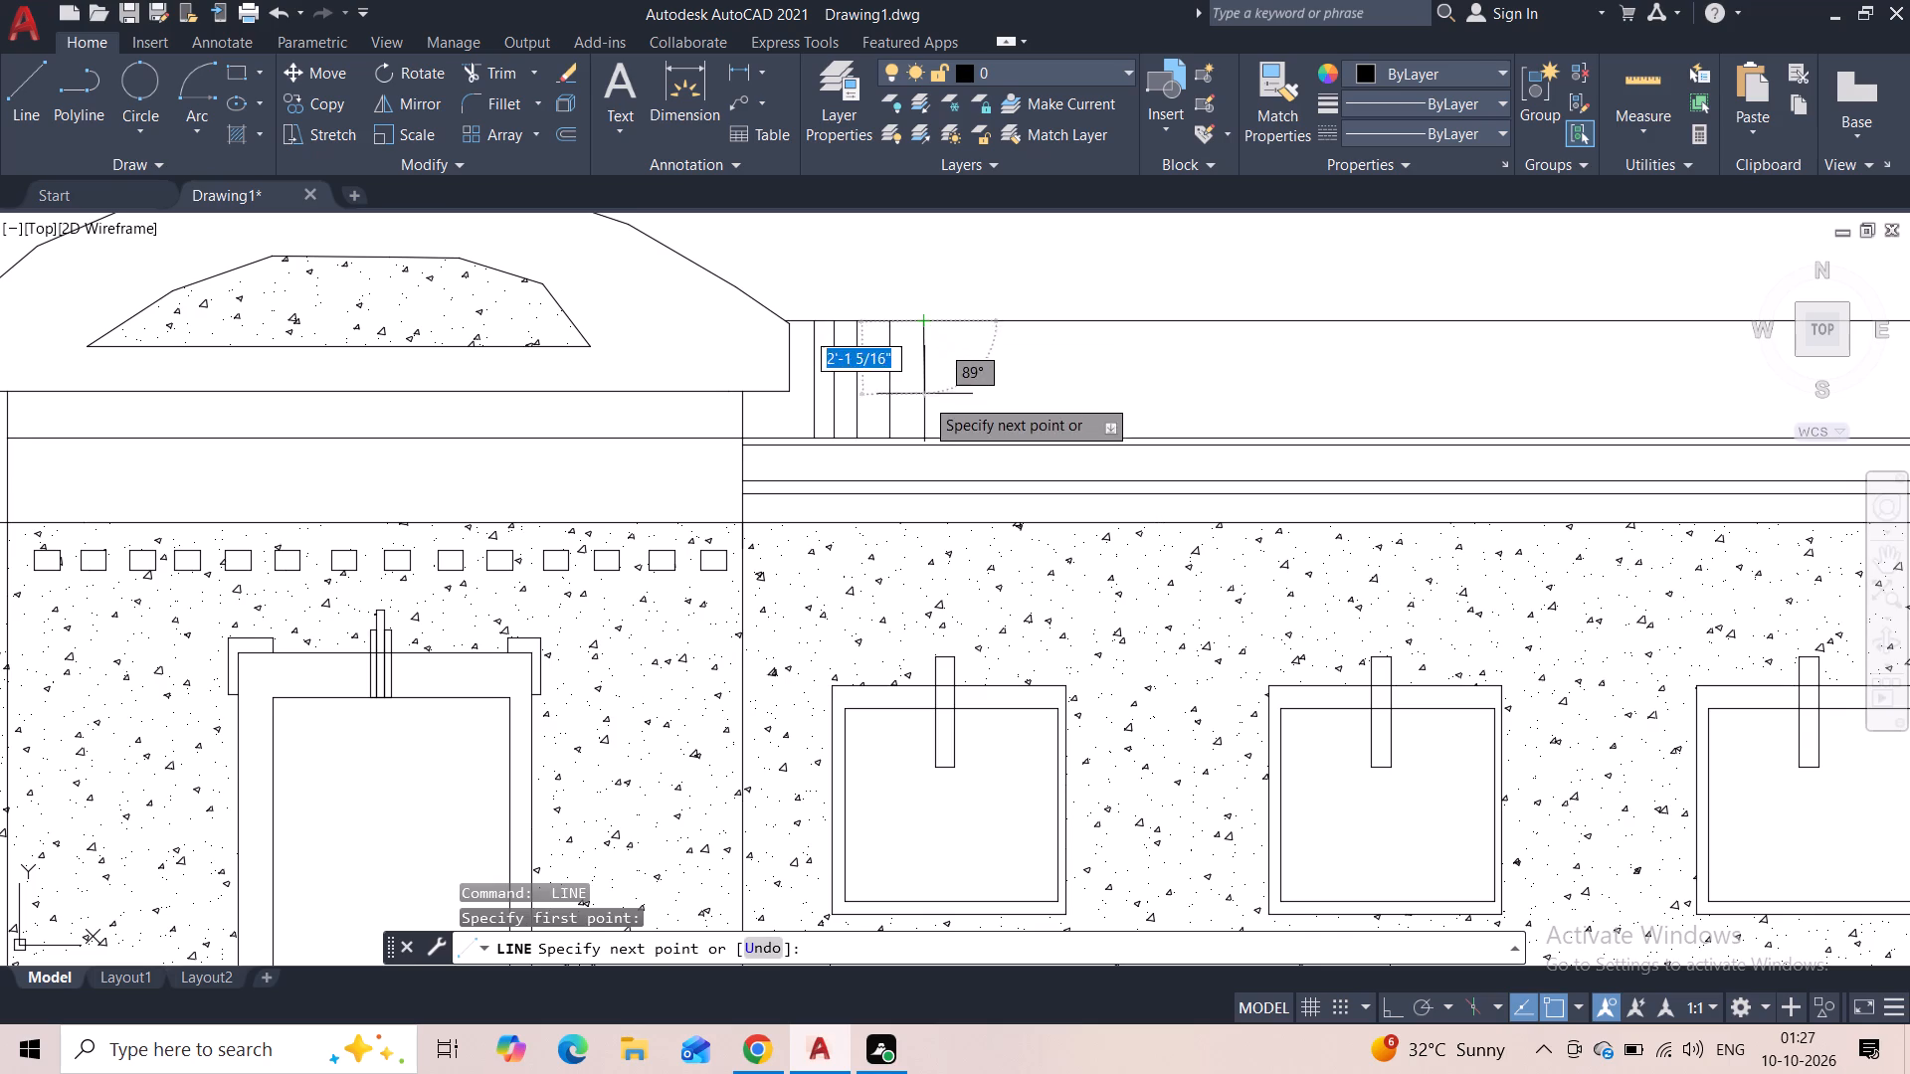
pyautogui.click(921, 435)
pyautogui.press('Escape')
# Draw the sixth and seventh vertical strip lines on the upper wing roof at wider spacing, from top edge to eave.
pyautogui.press('space')
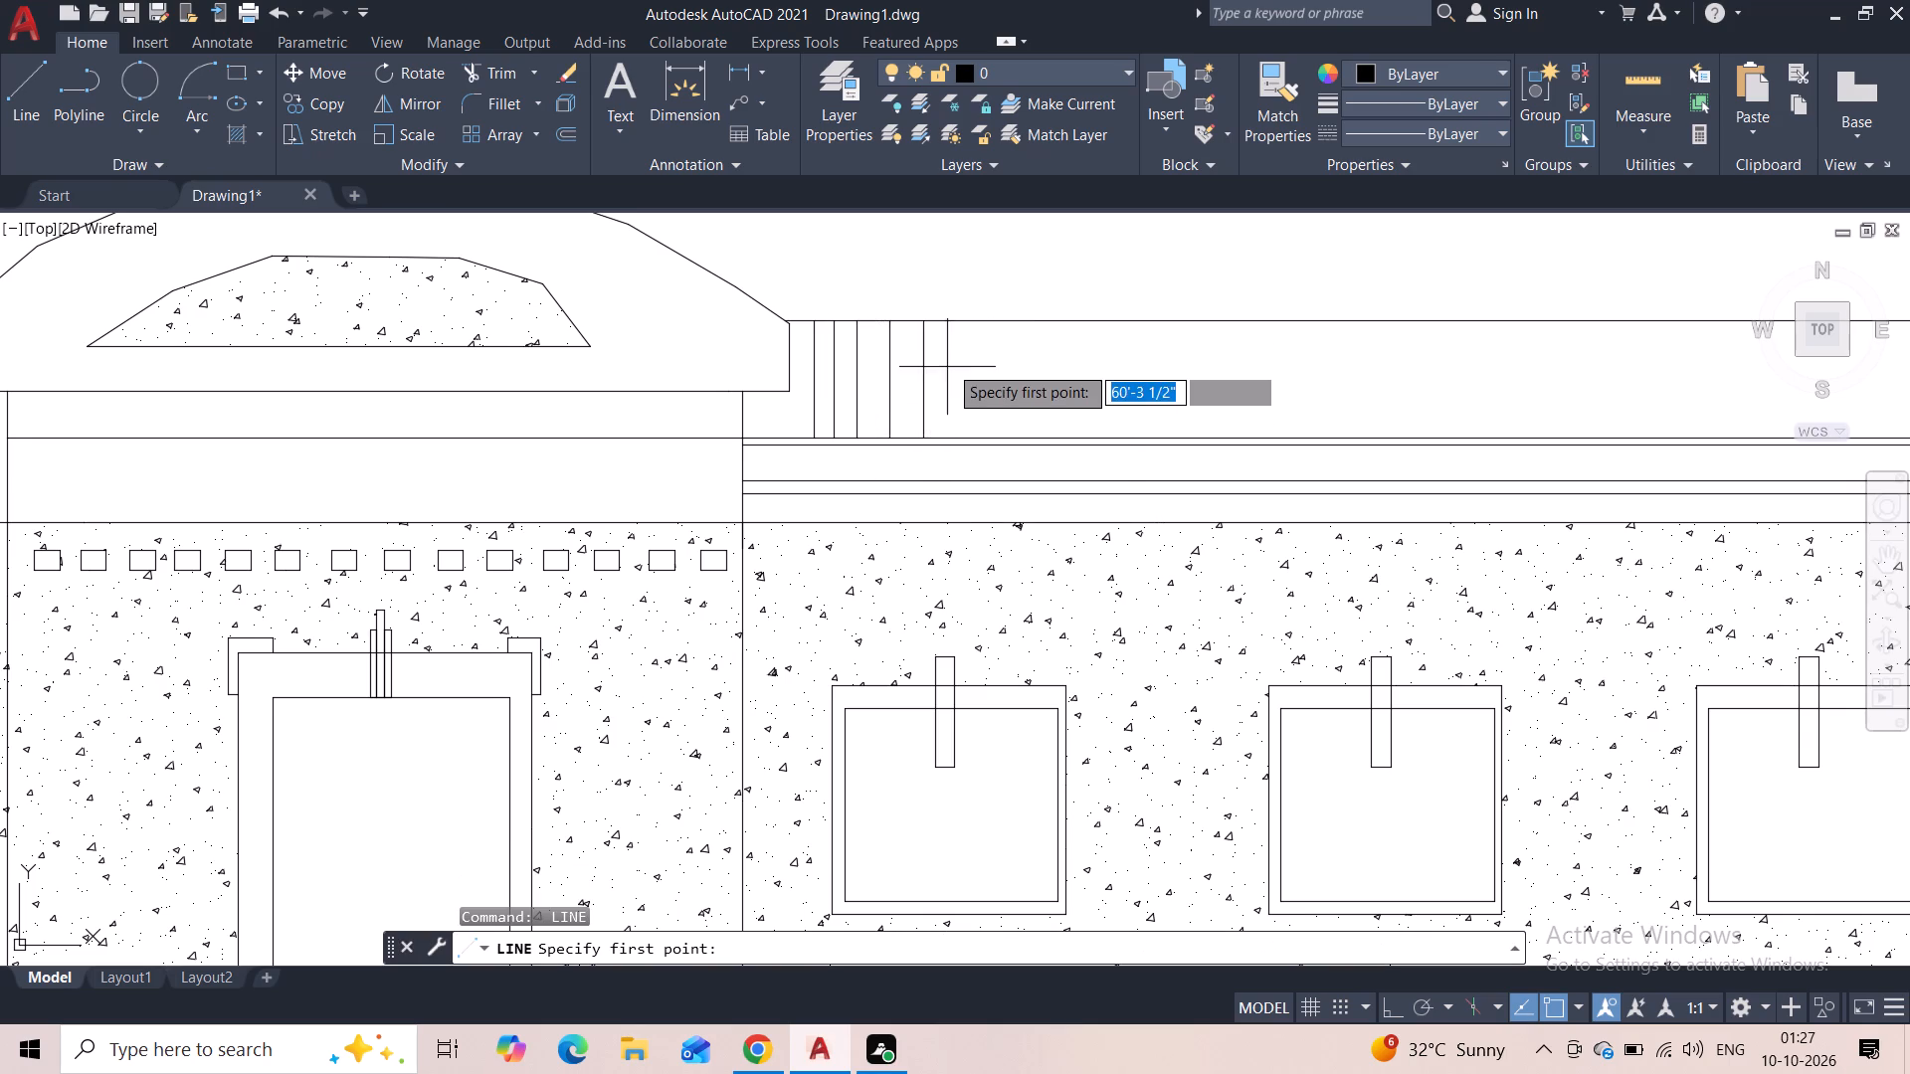
pyautogui.click(967, 327)
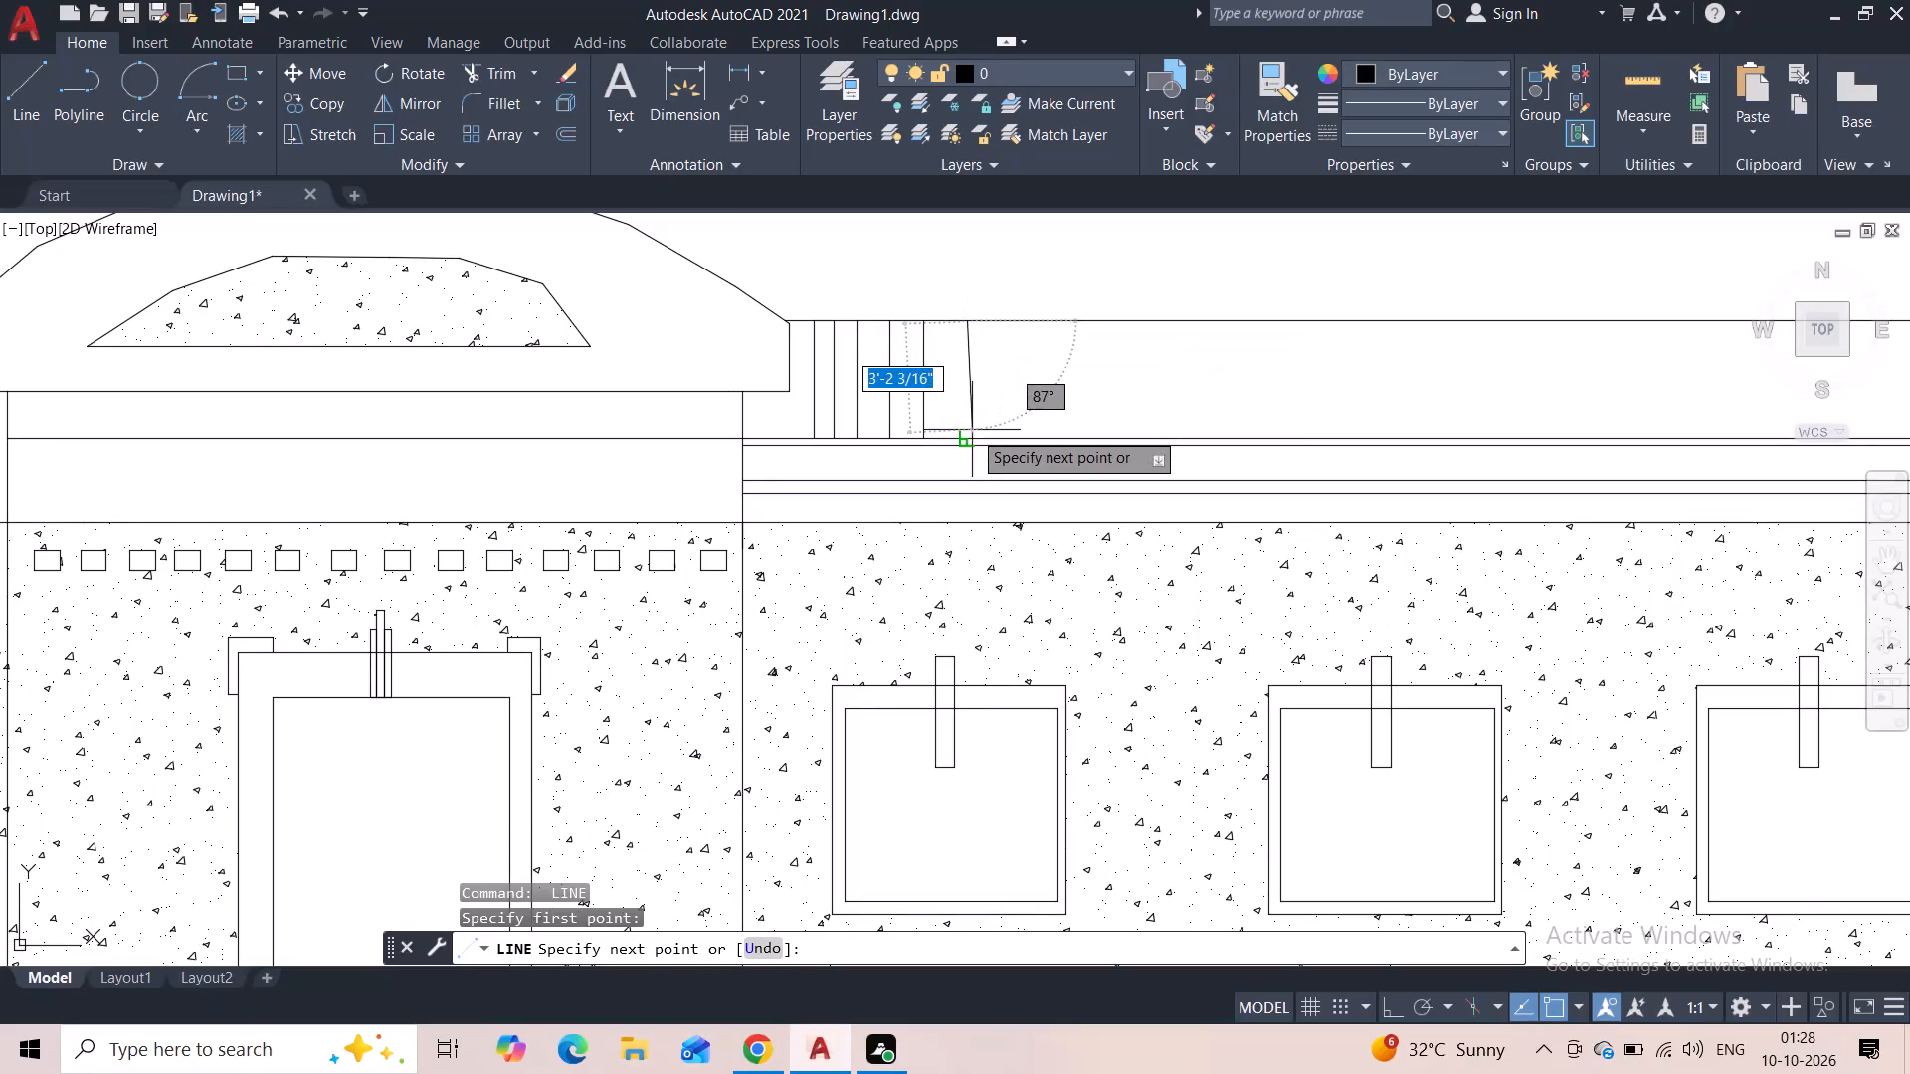
pyautogui.click(971, 434)
pyautogui.press('Escape')
pyautogui.press('space')
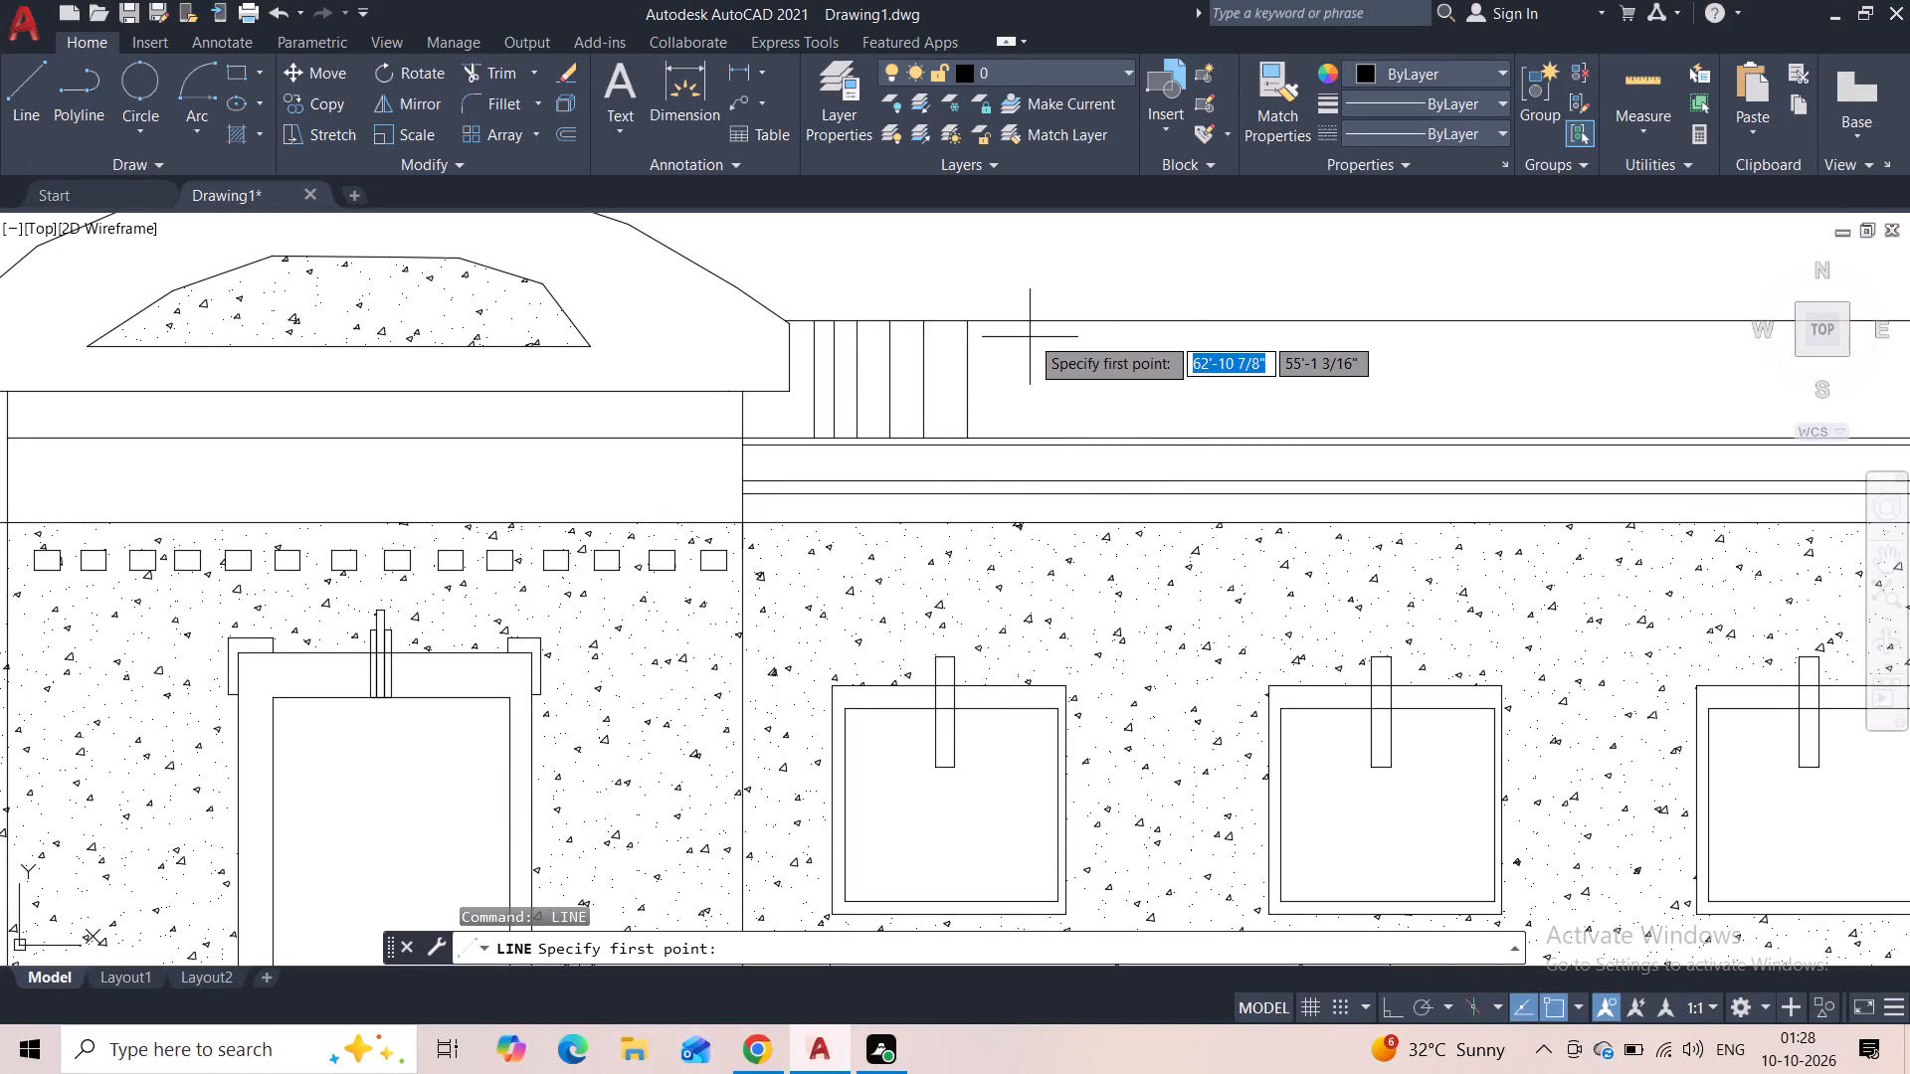
pyautogui.click(1024, 329)
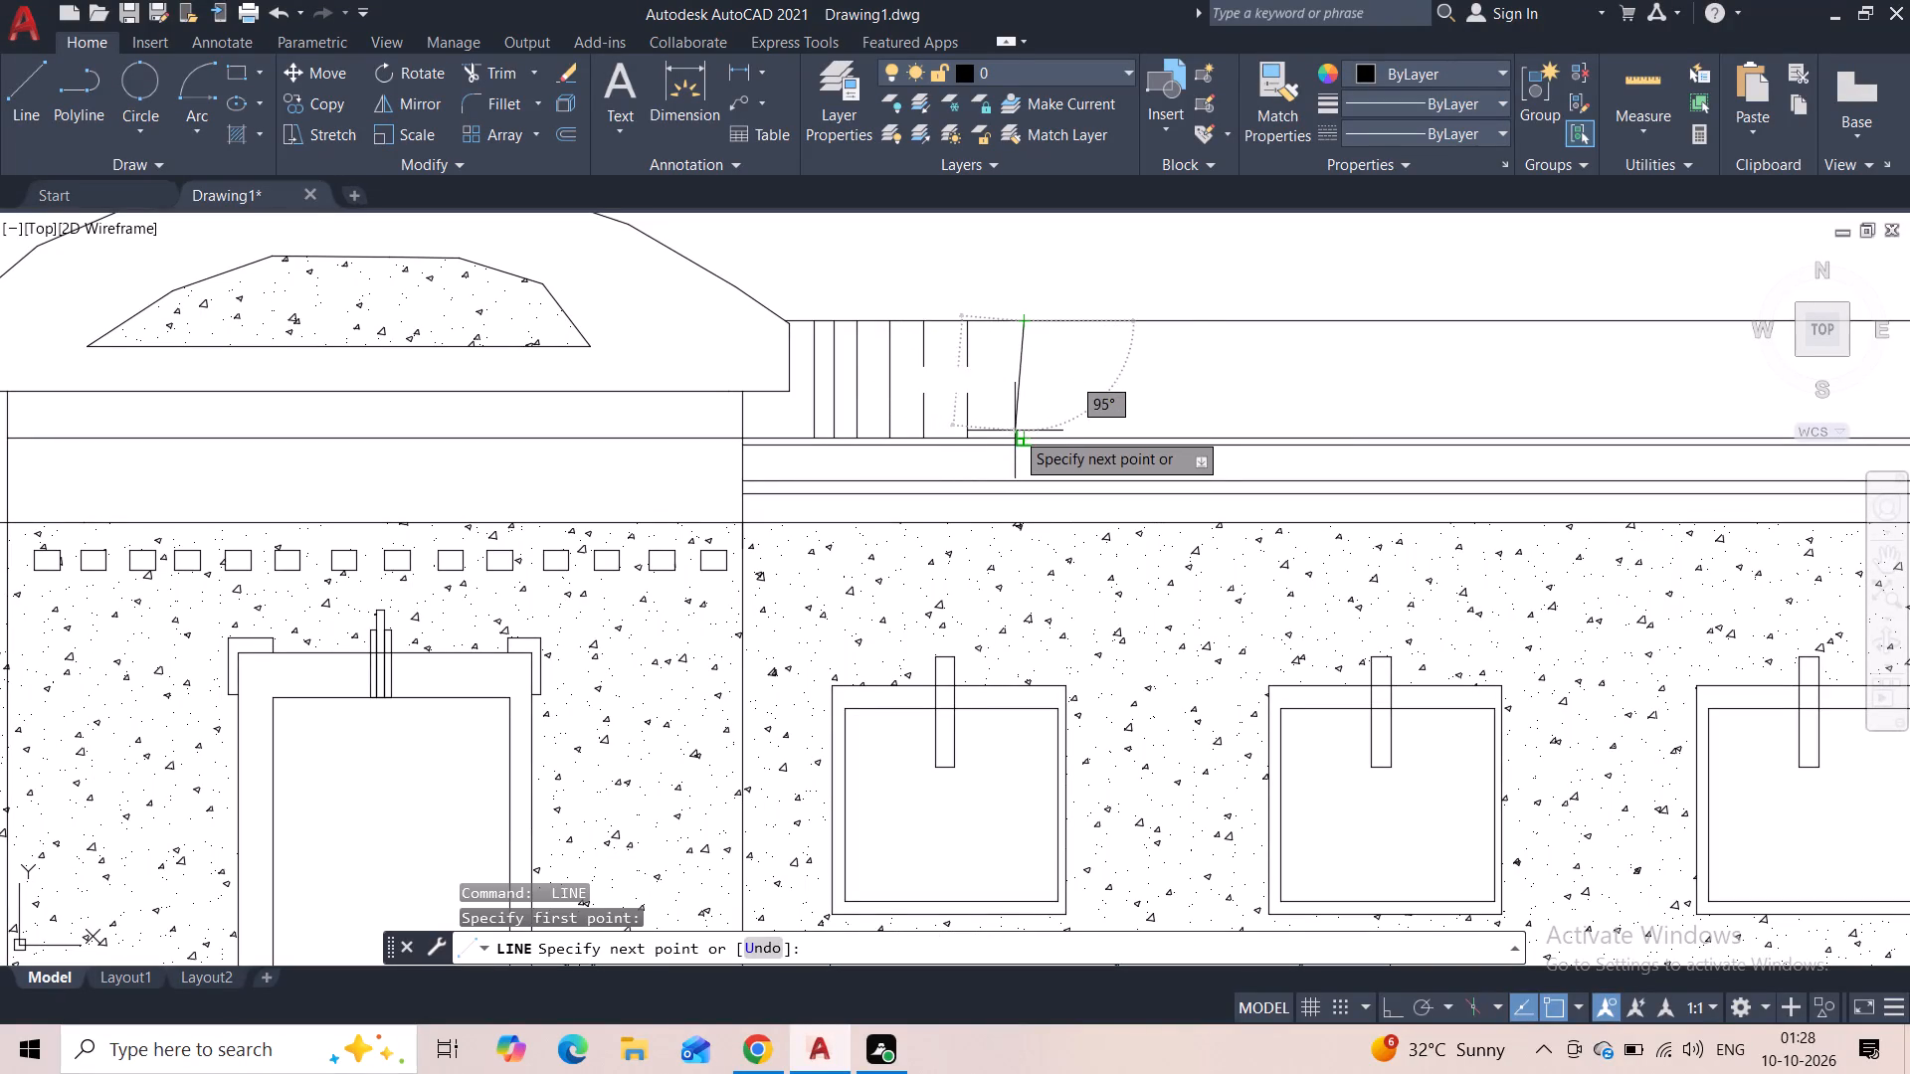
pyautogui.click(1020, 434)
pyautogui.press('Escape')
# Draw three more vertical strip lines on the upper wing roof: one about 1'-4" onward, one about 2' beyond it, and one midway between them.
pyautogui.press('space')
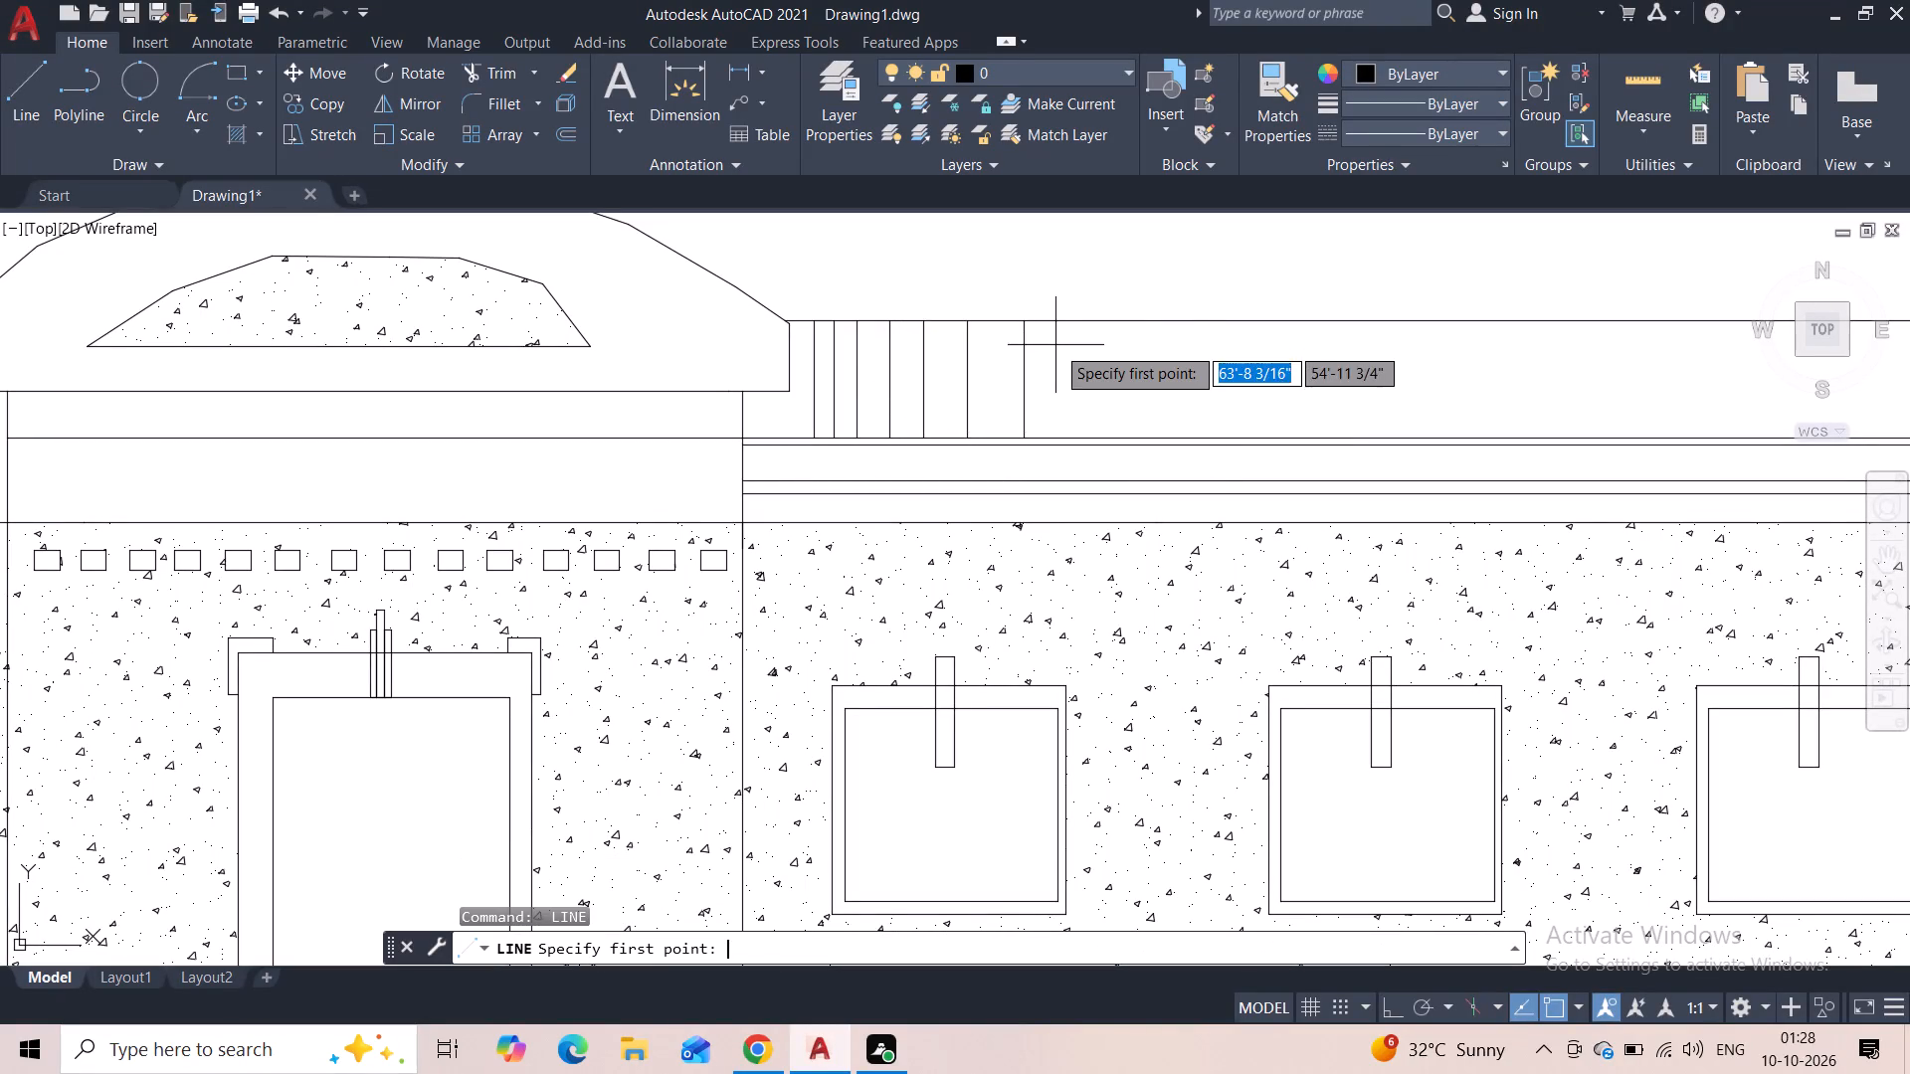
pyautogui.click(1069, 326)
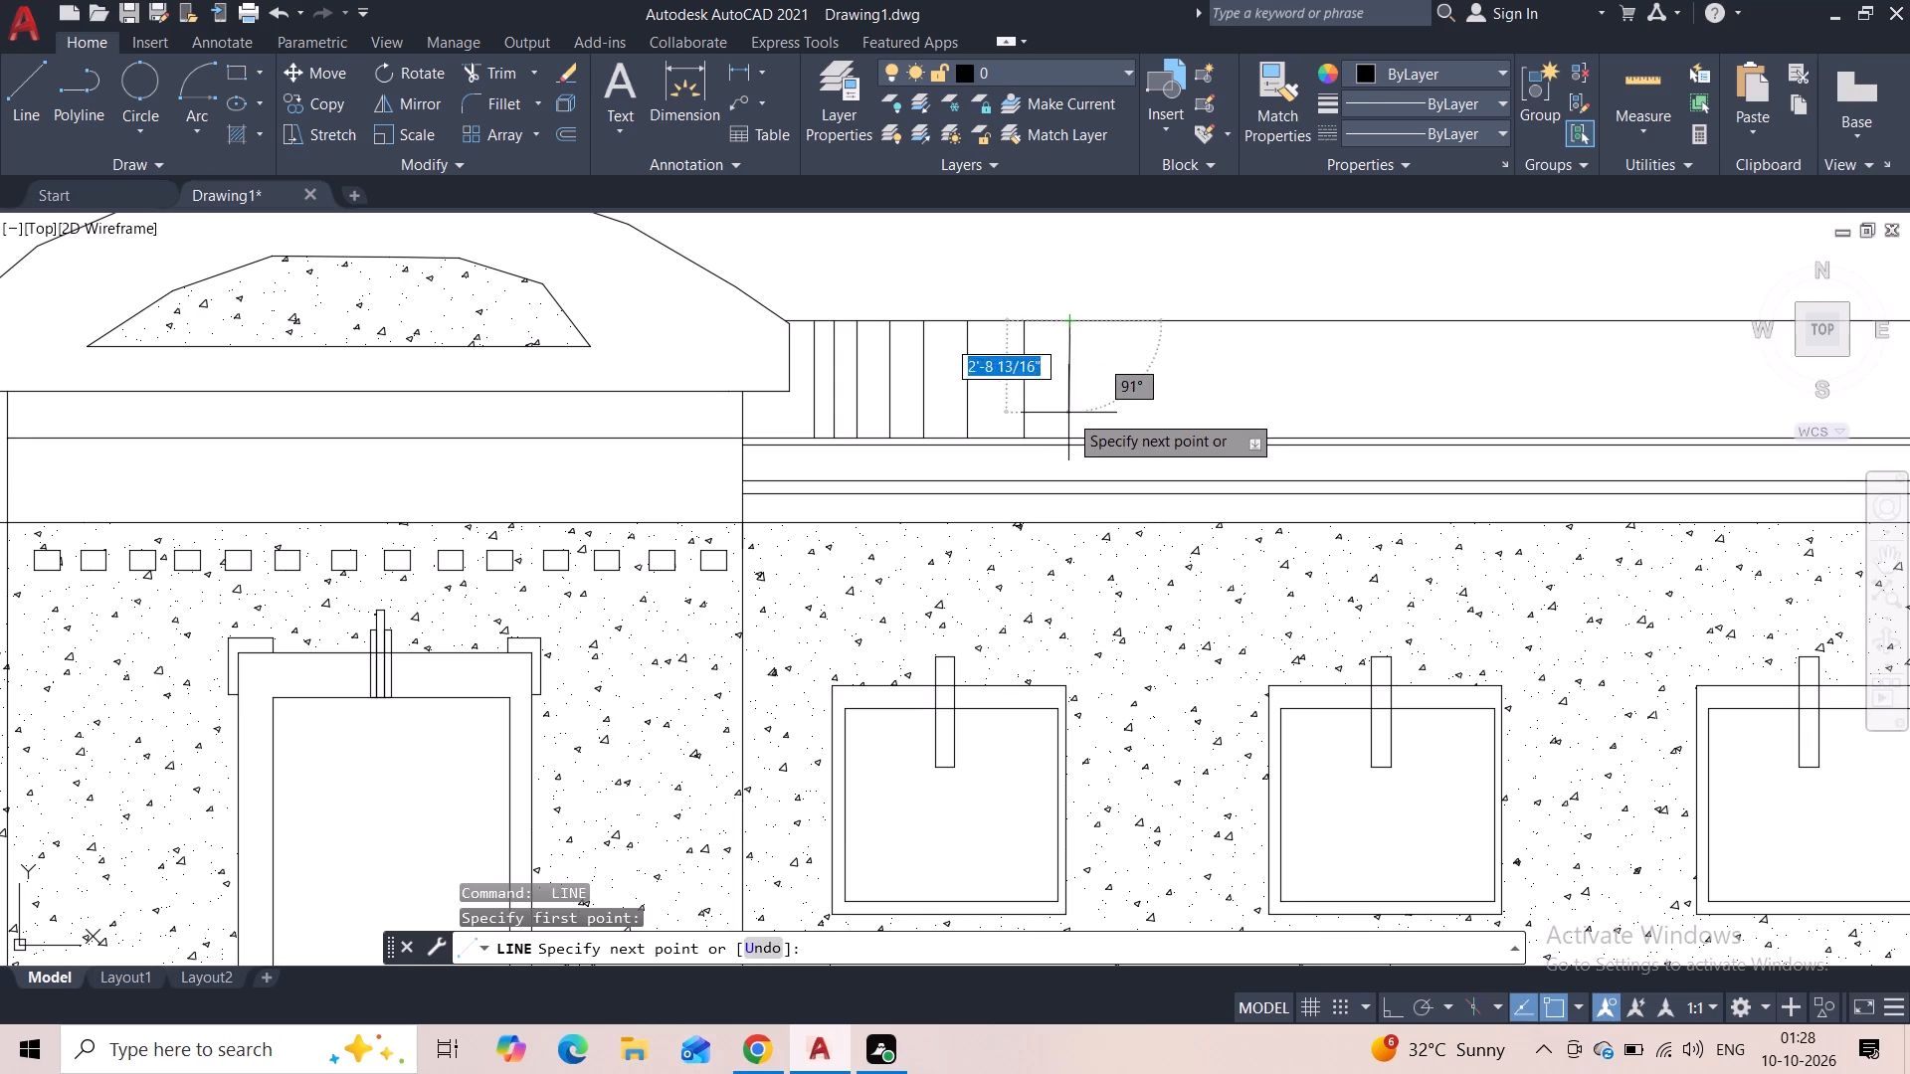
pyautogui.click(1068, 432)
pyautogui.press('Escape')
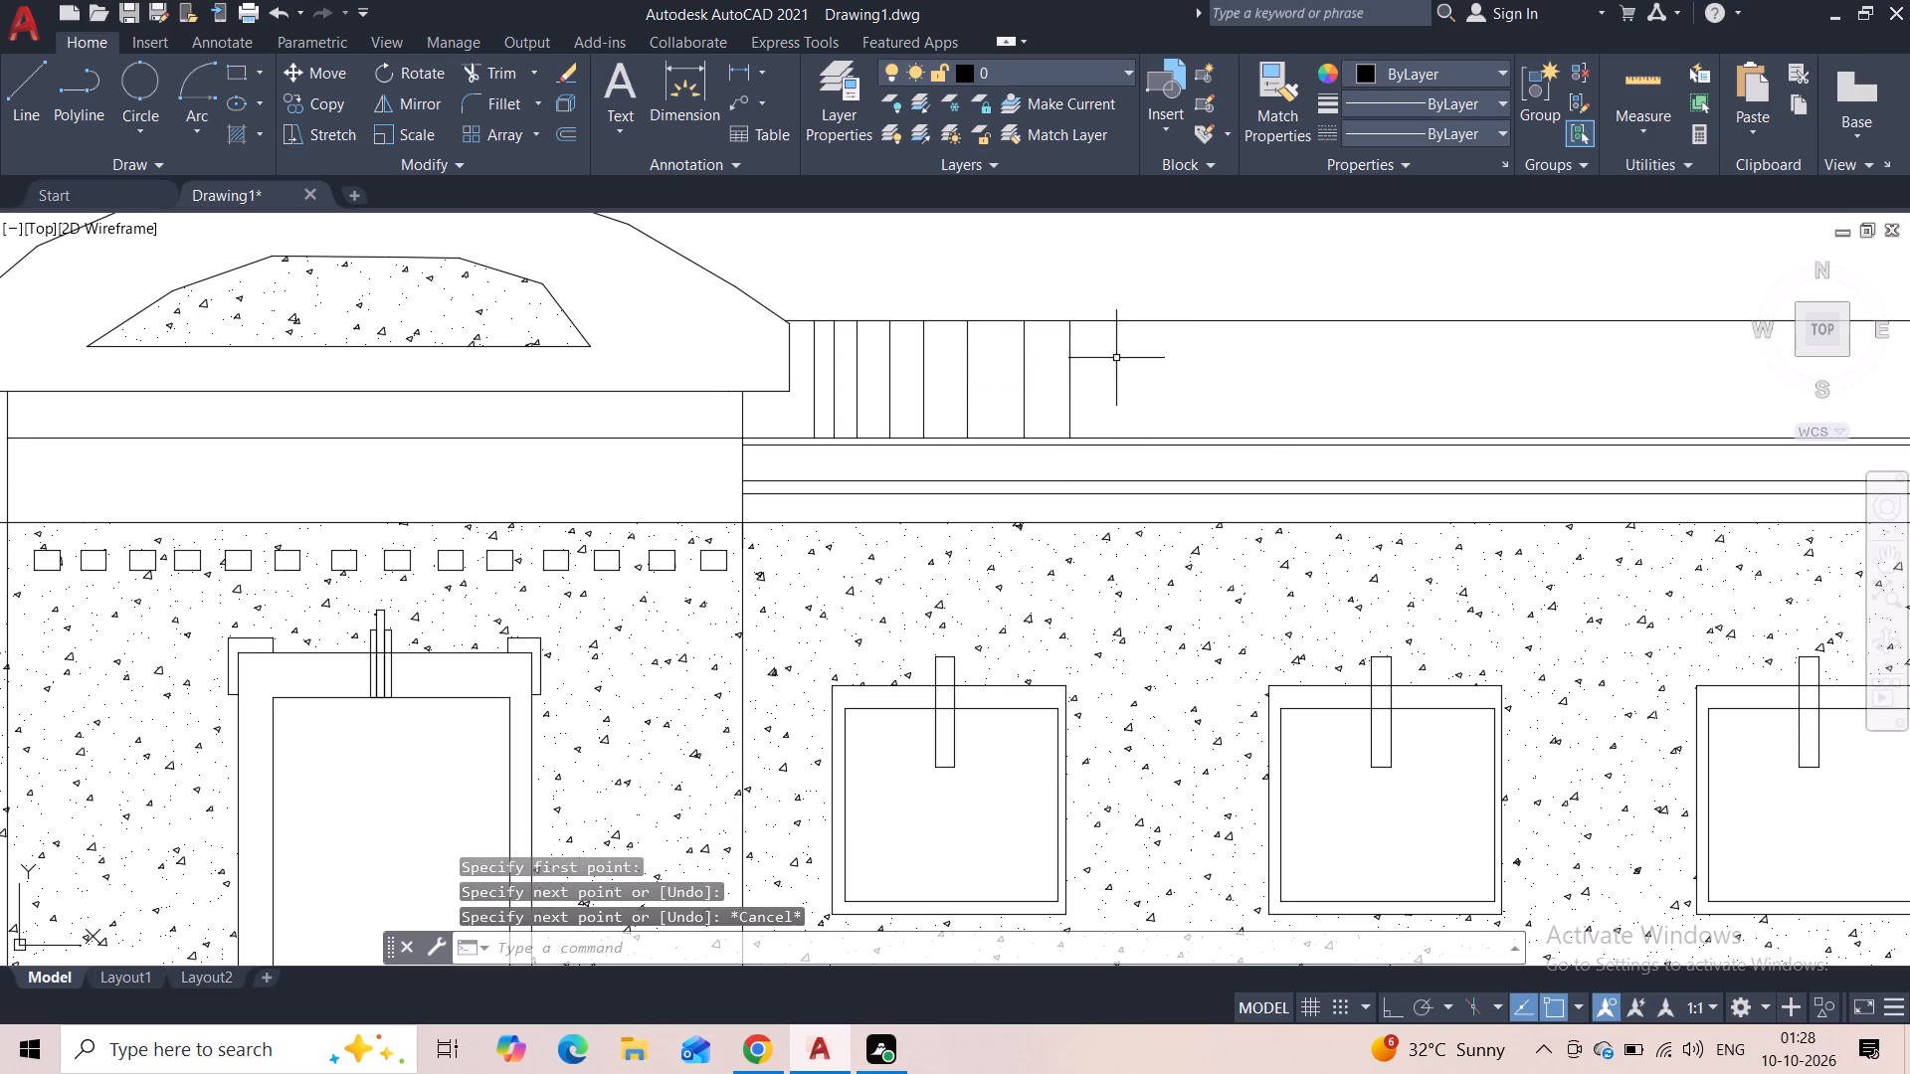
pyautogui.press('space')
pyautogui.click(1135, 324)
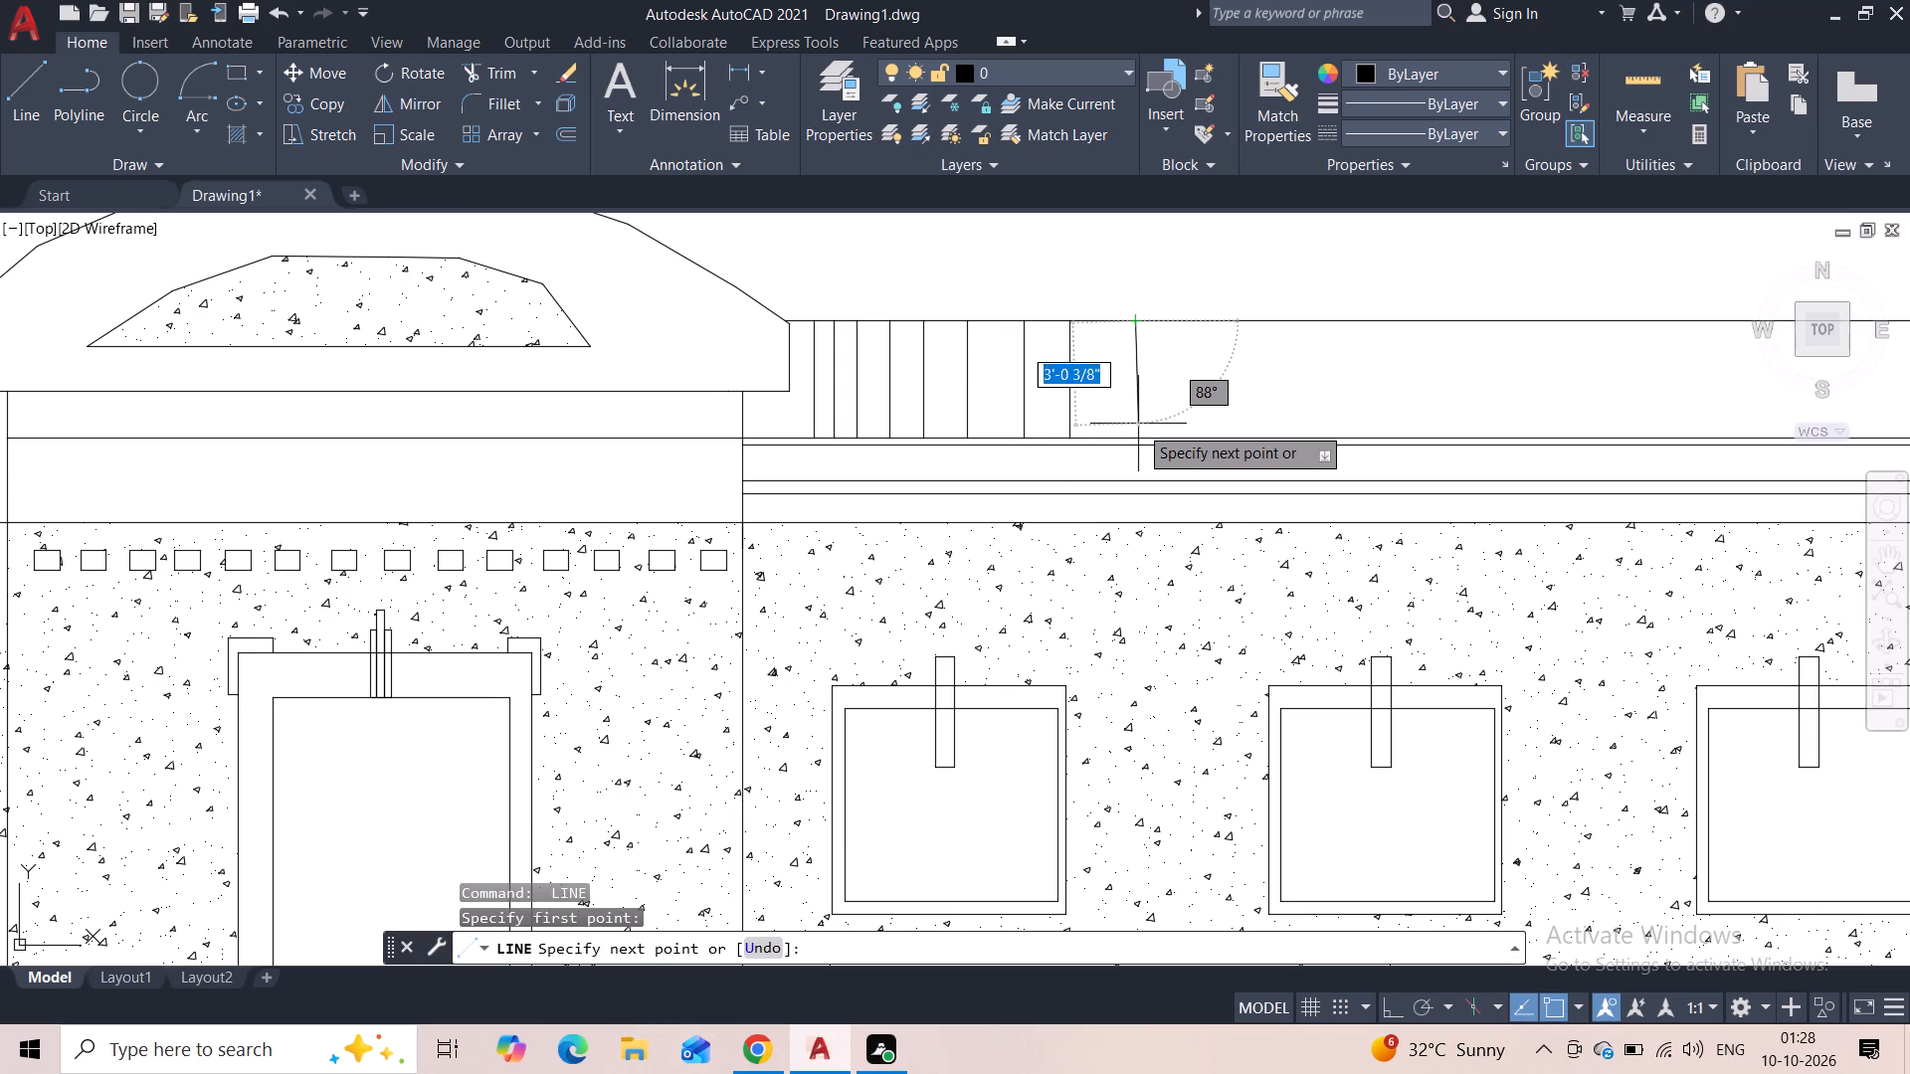
pyautogui.click(1136, 432)
pyautogui.press('Escape')
pyautogui.press('space')
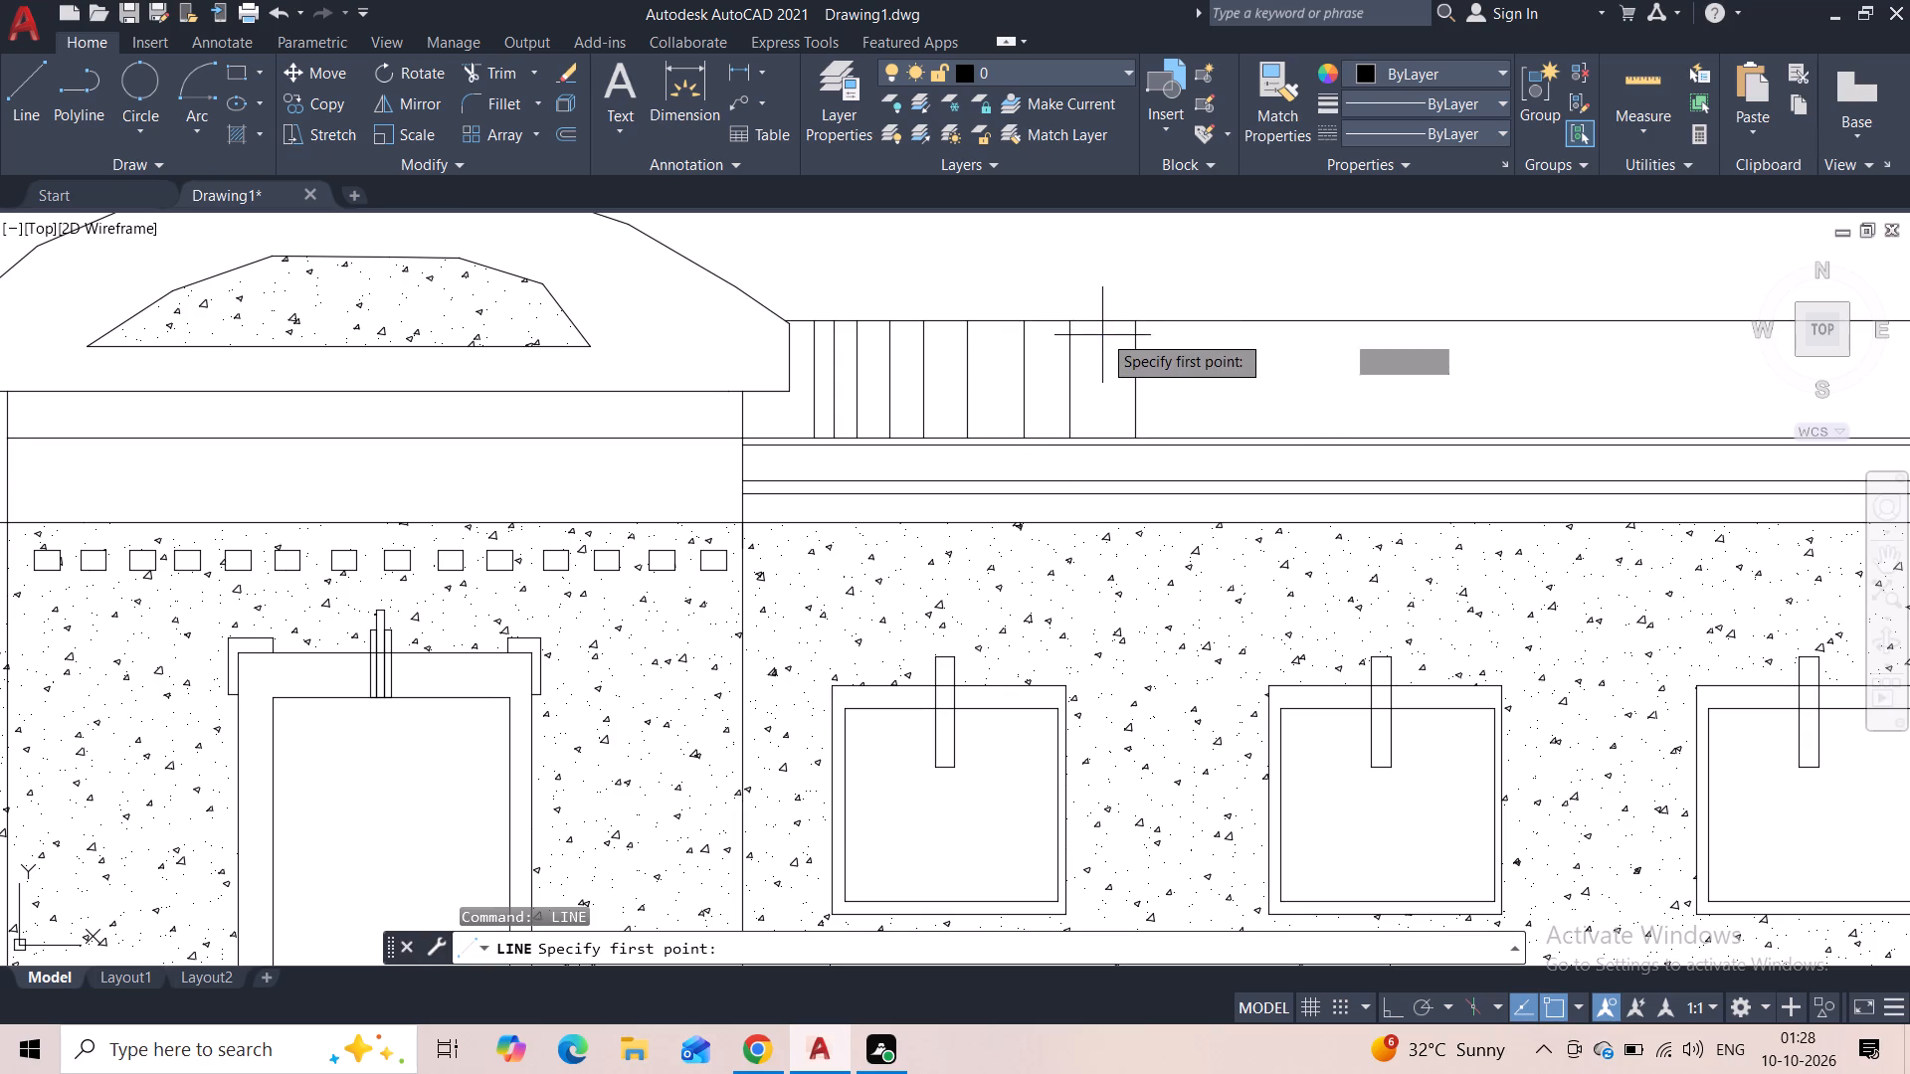
pyautogui.click(1102, 330)
pyautogui.click(1106, 433)
pyautogui.press('Escape')
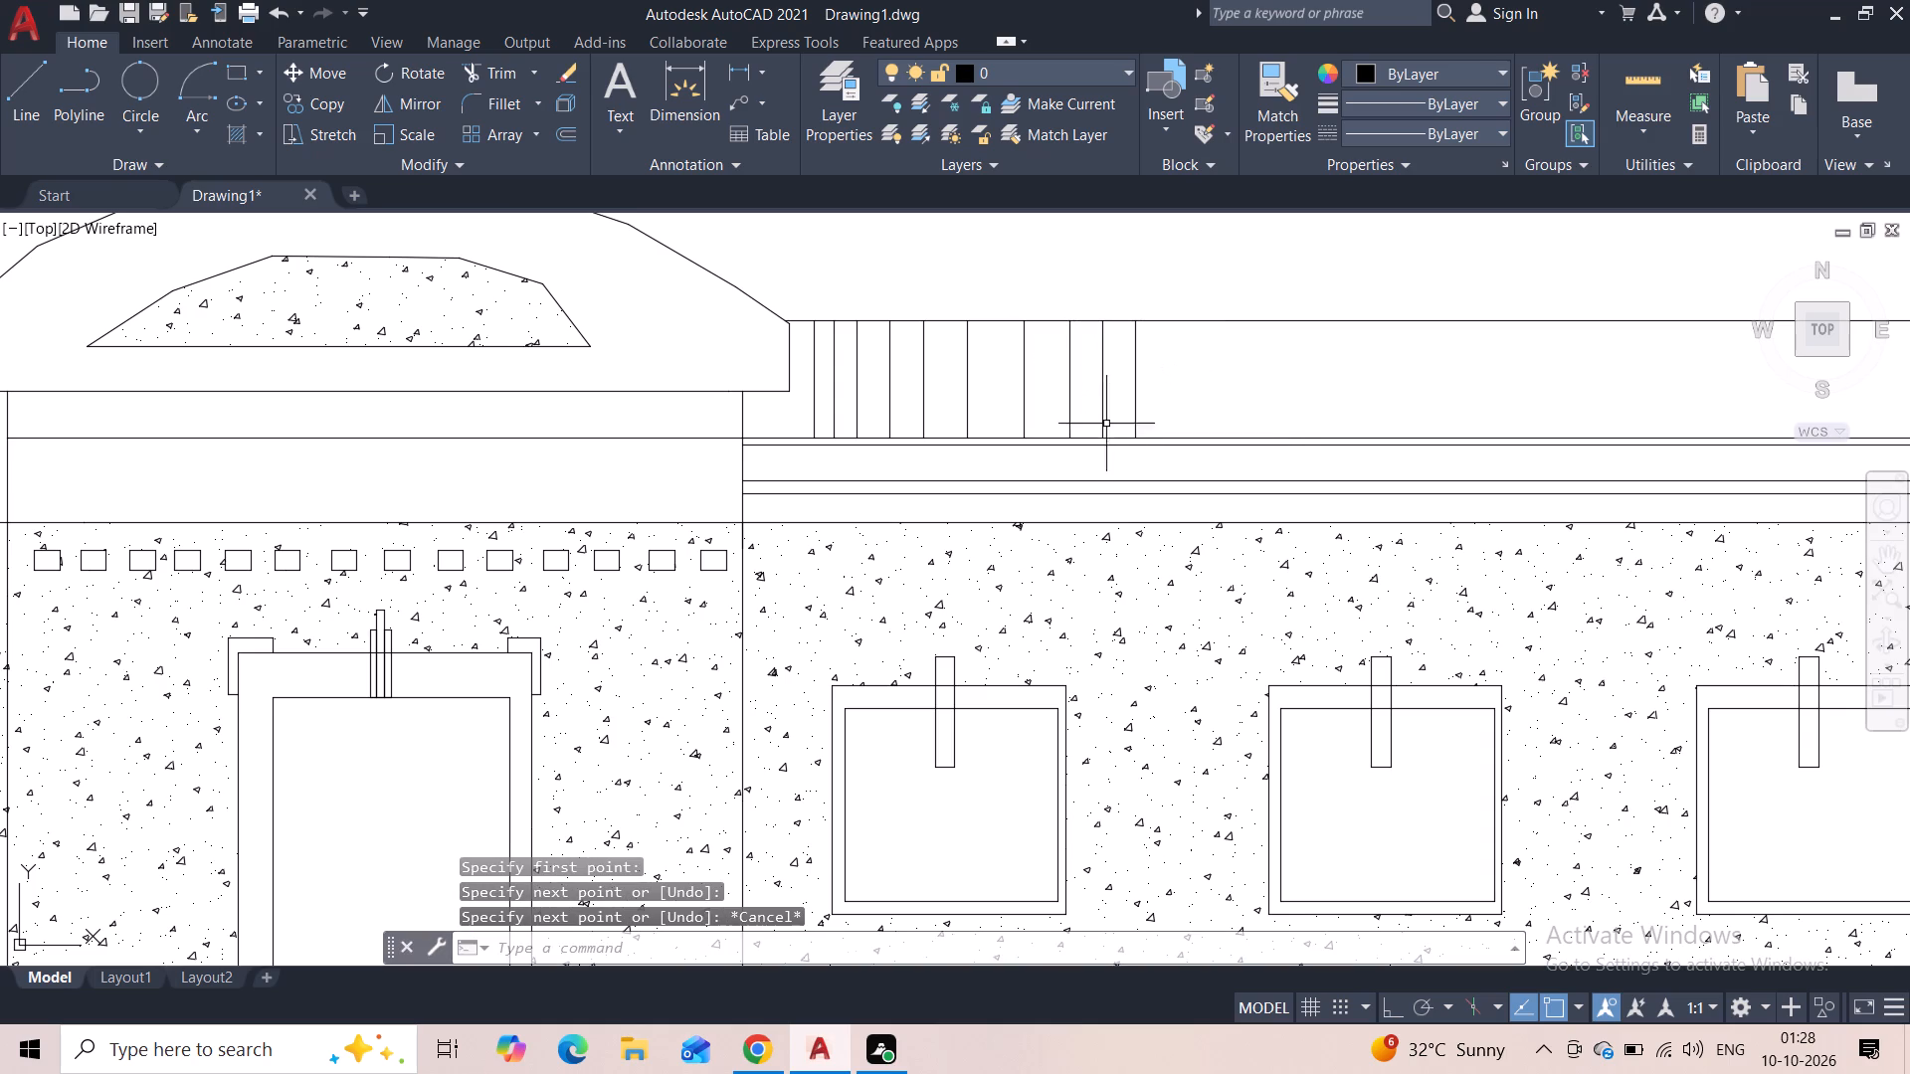
# Draw three more vertical strip lines from top edge to eave, spaced about 10", 1' and 1'-2", moving away from the central bay.
pyautogui.press('space')
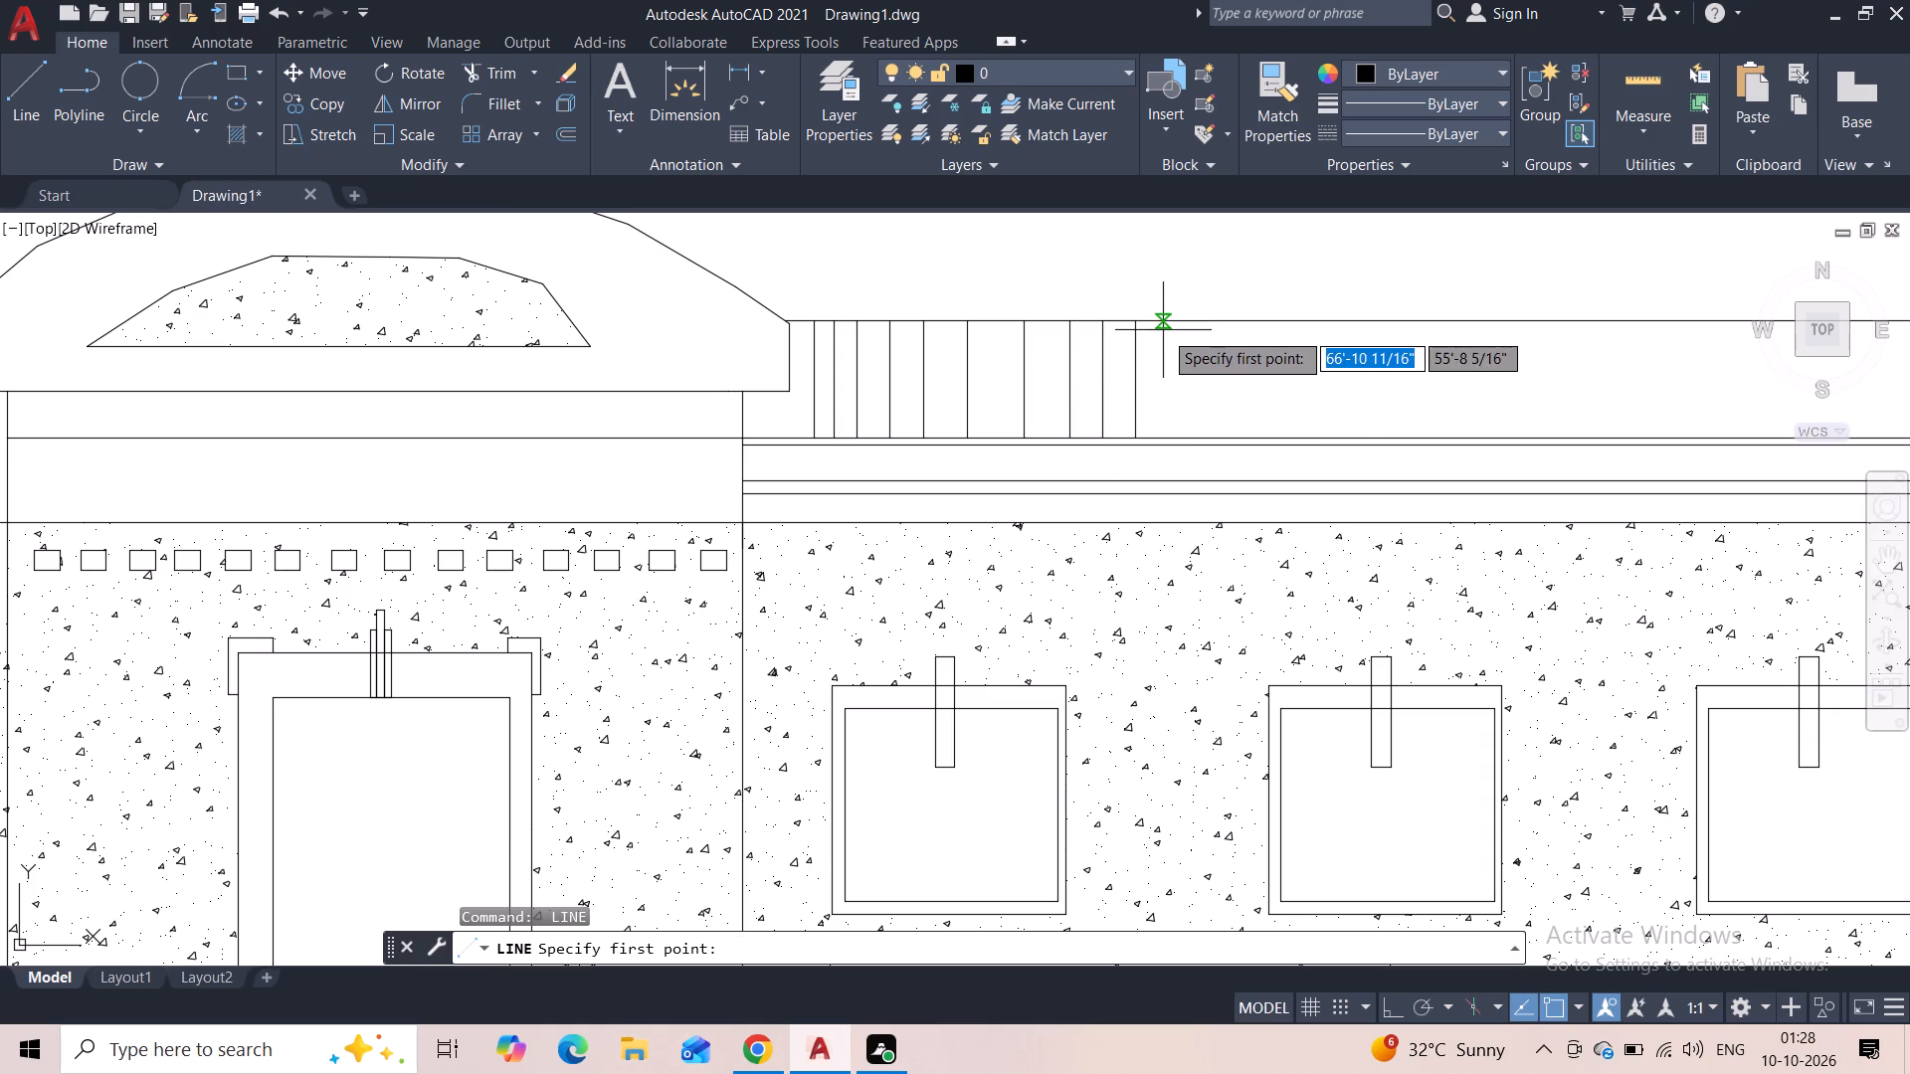
pyautogui.click(1163, 330)
pyautogui.click(1159, 434)
pyautogui.press('Escape')
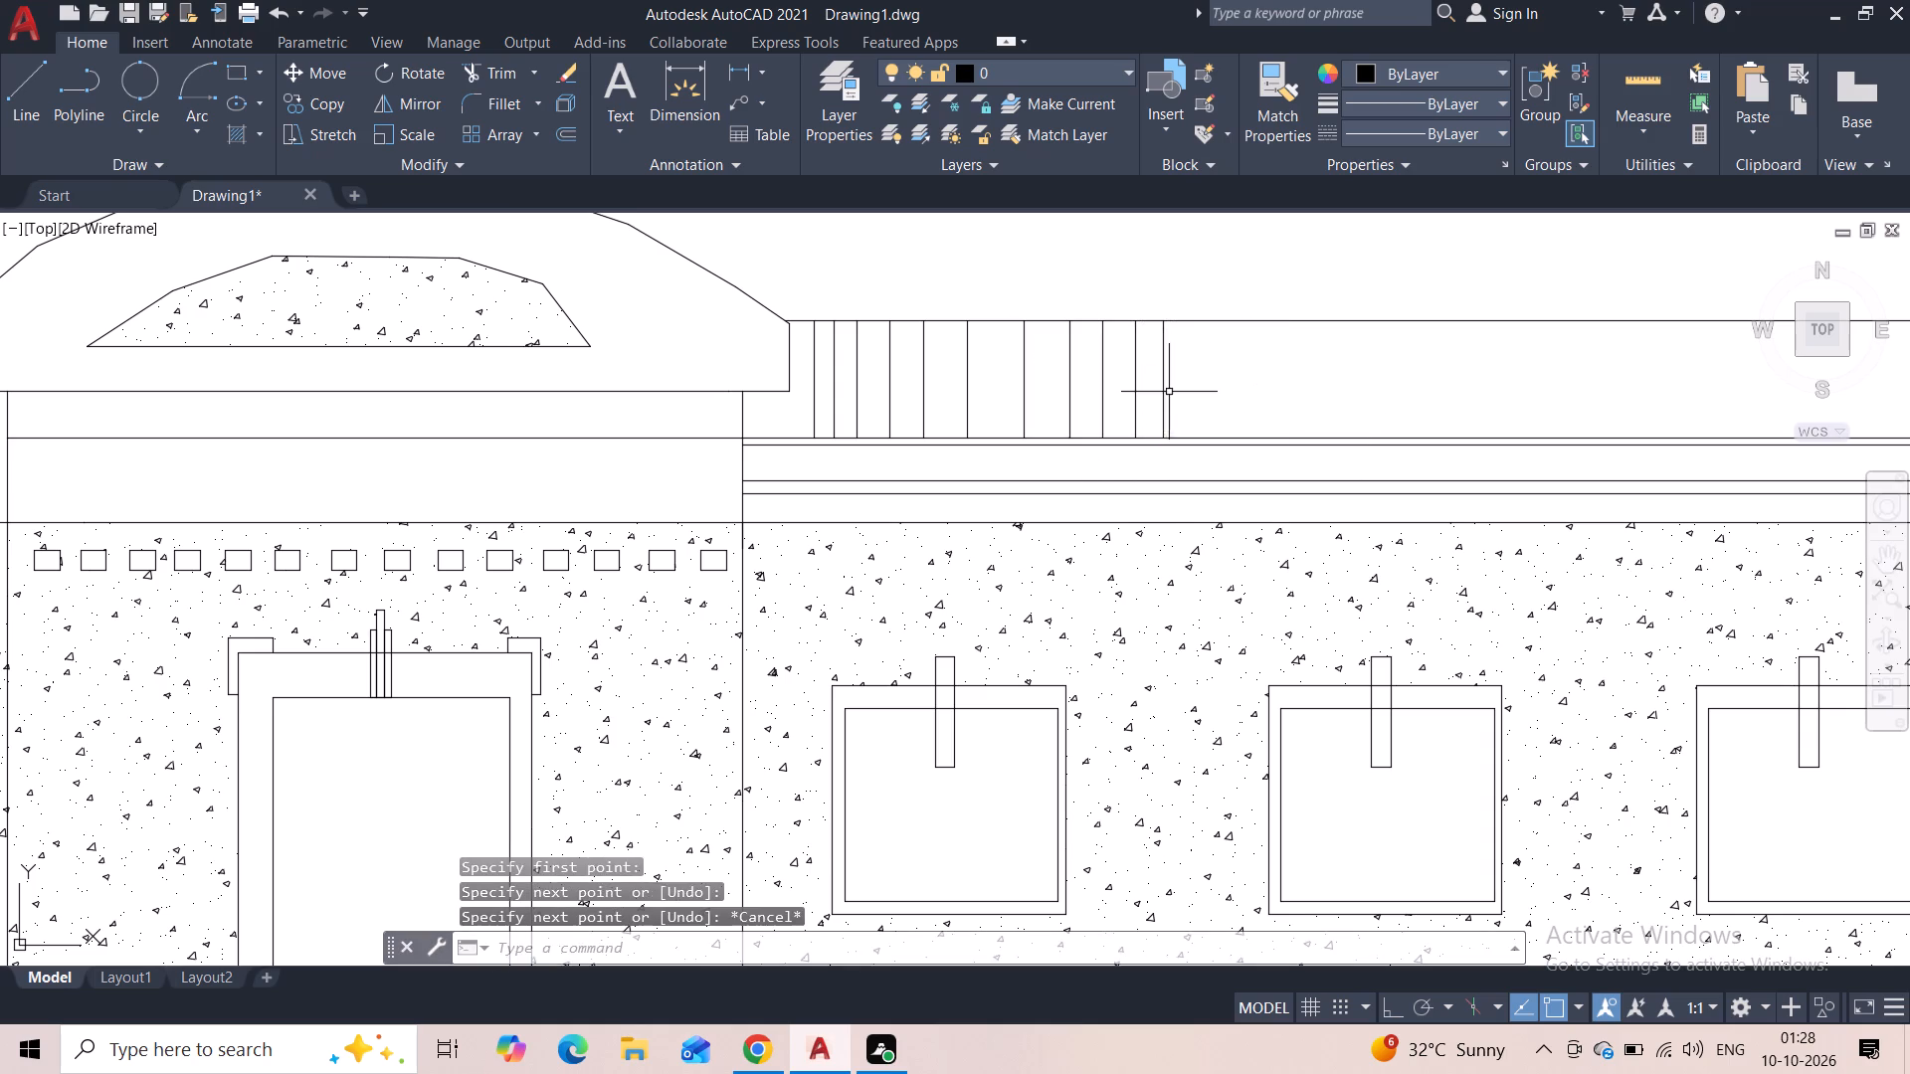
pyautogui.press('space')
pyautogui.click(1195, 326)
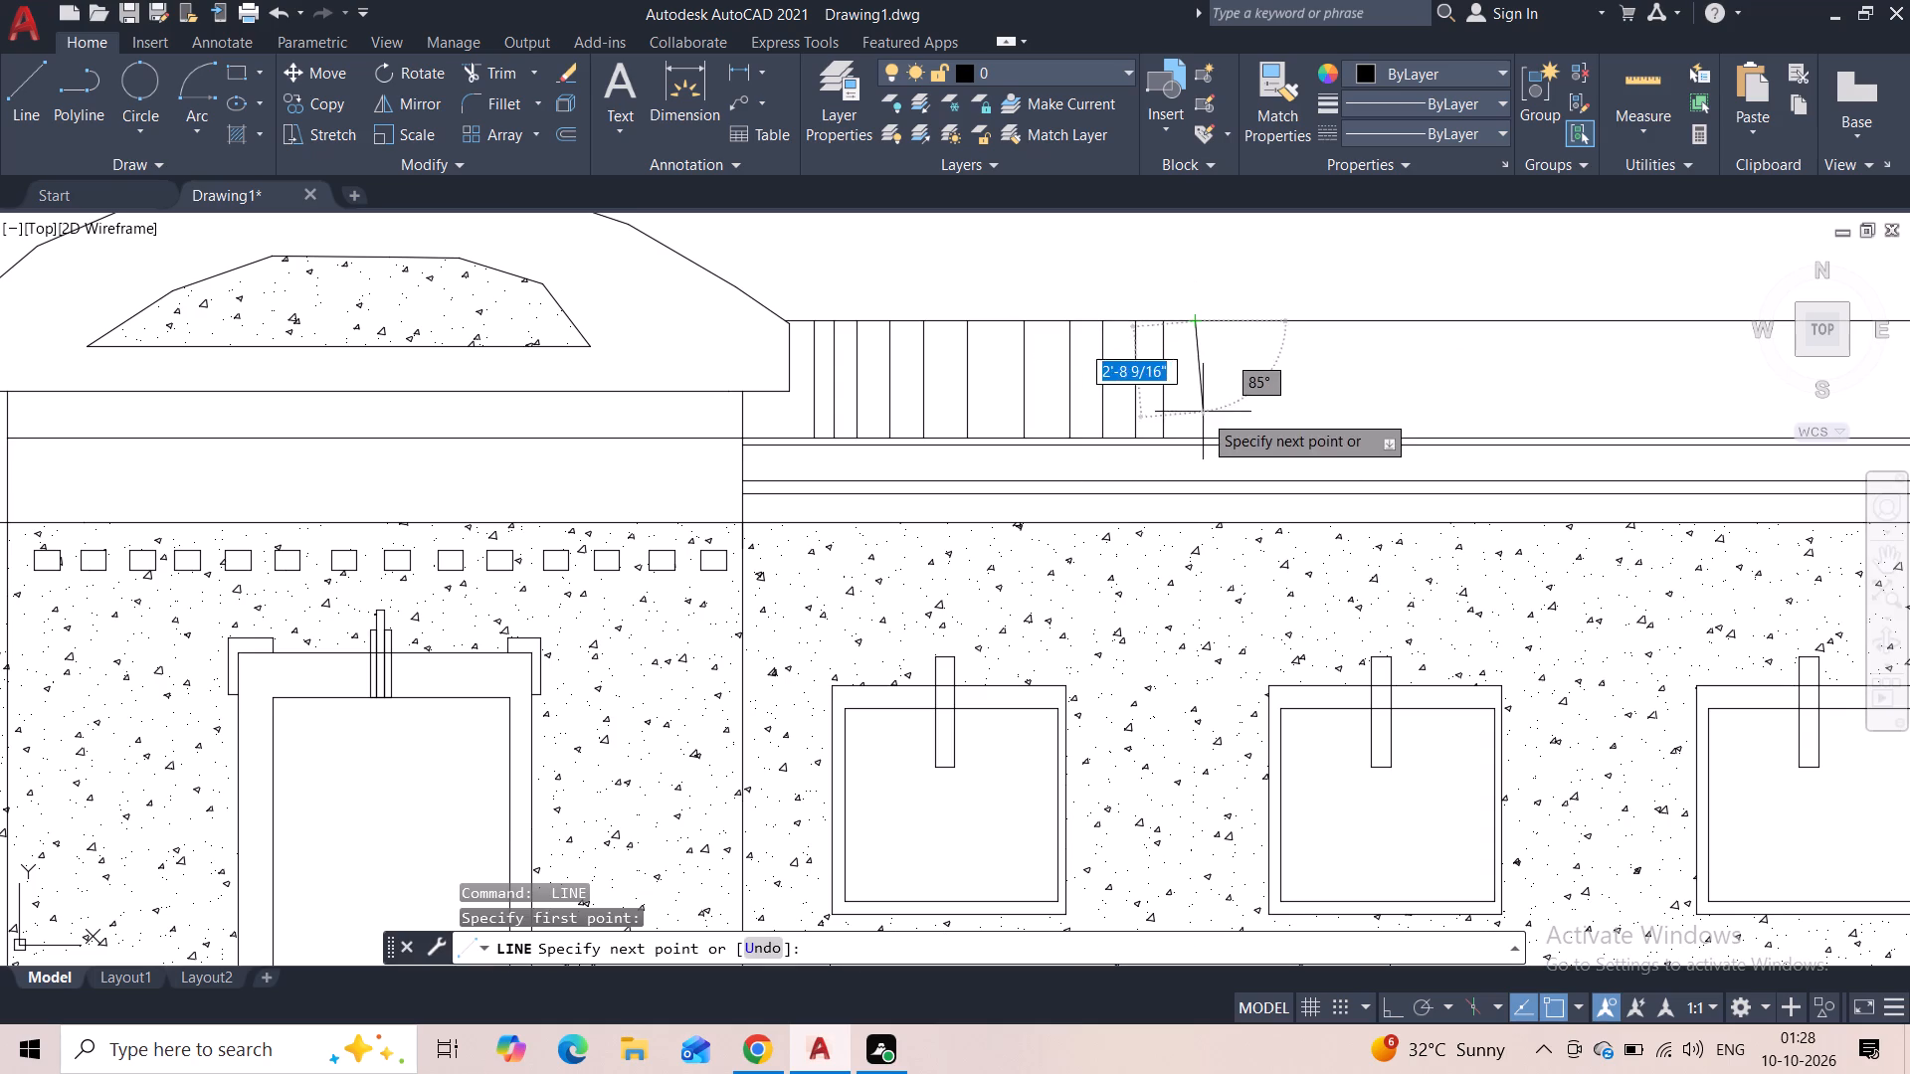
pyautogui.click(1195, 434)
pyautogui.press('Escape')
pyautogui.press('space')
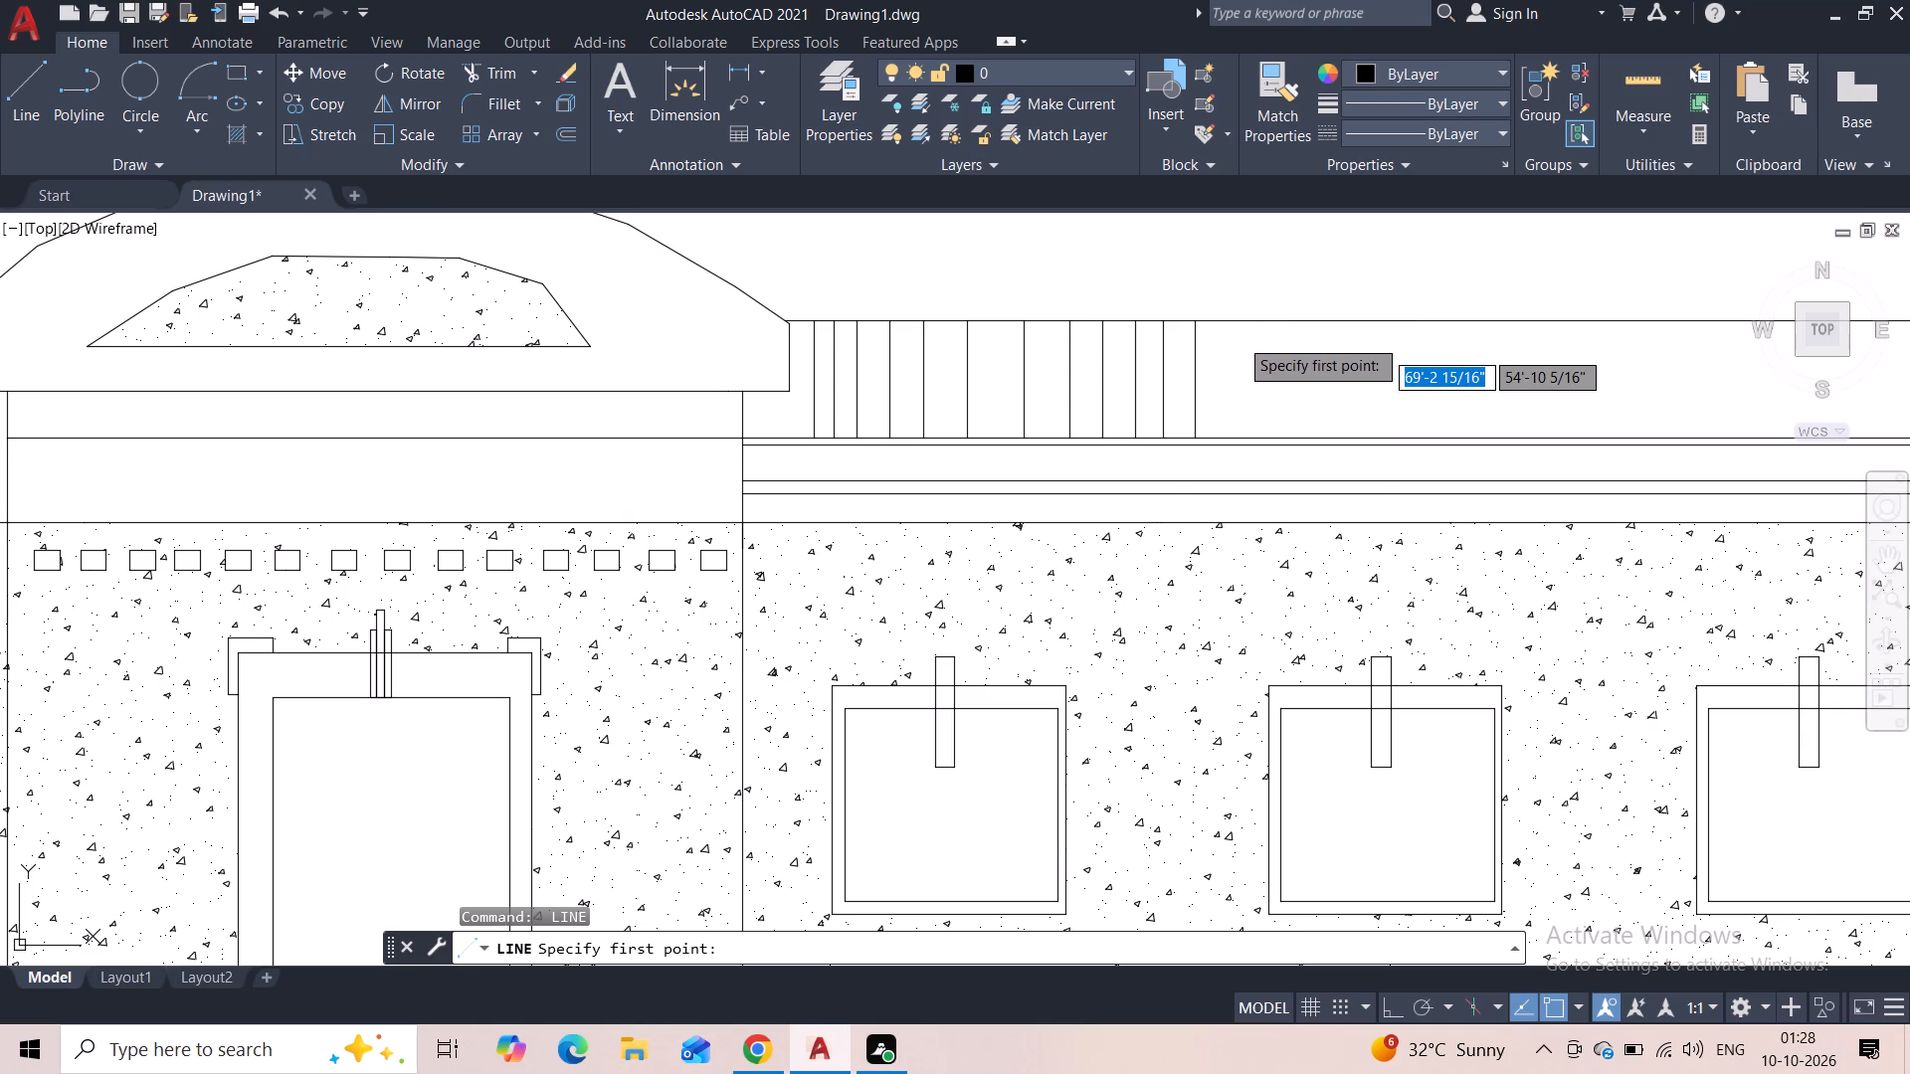
pyautogui.click(1235, 327)
pyautogui.click(1231, 432)
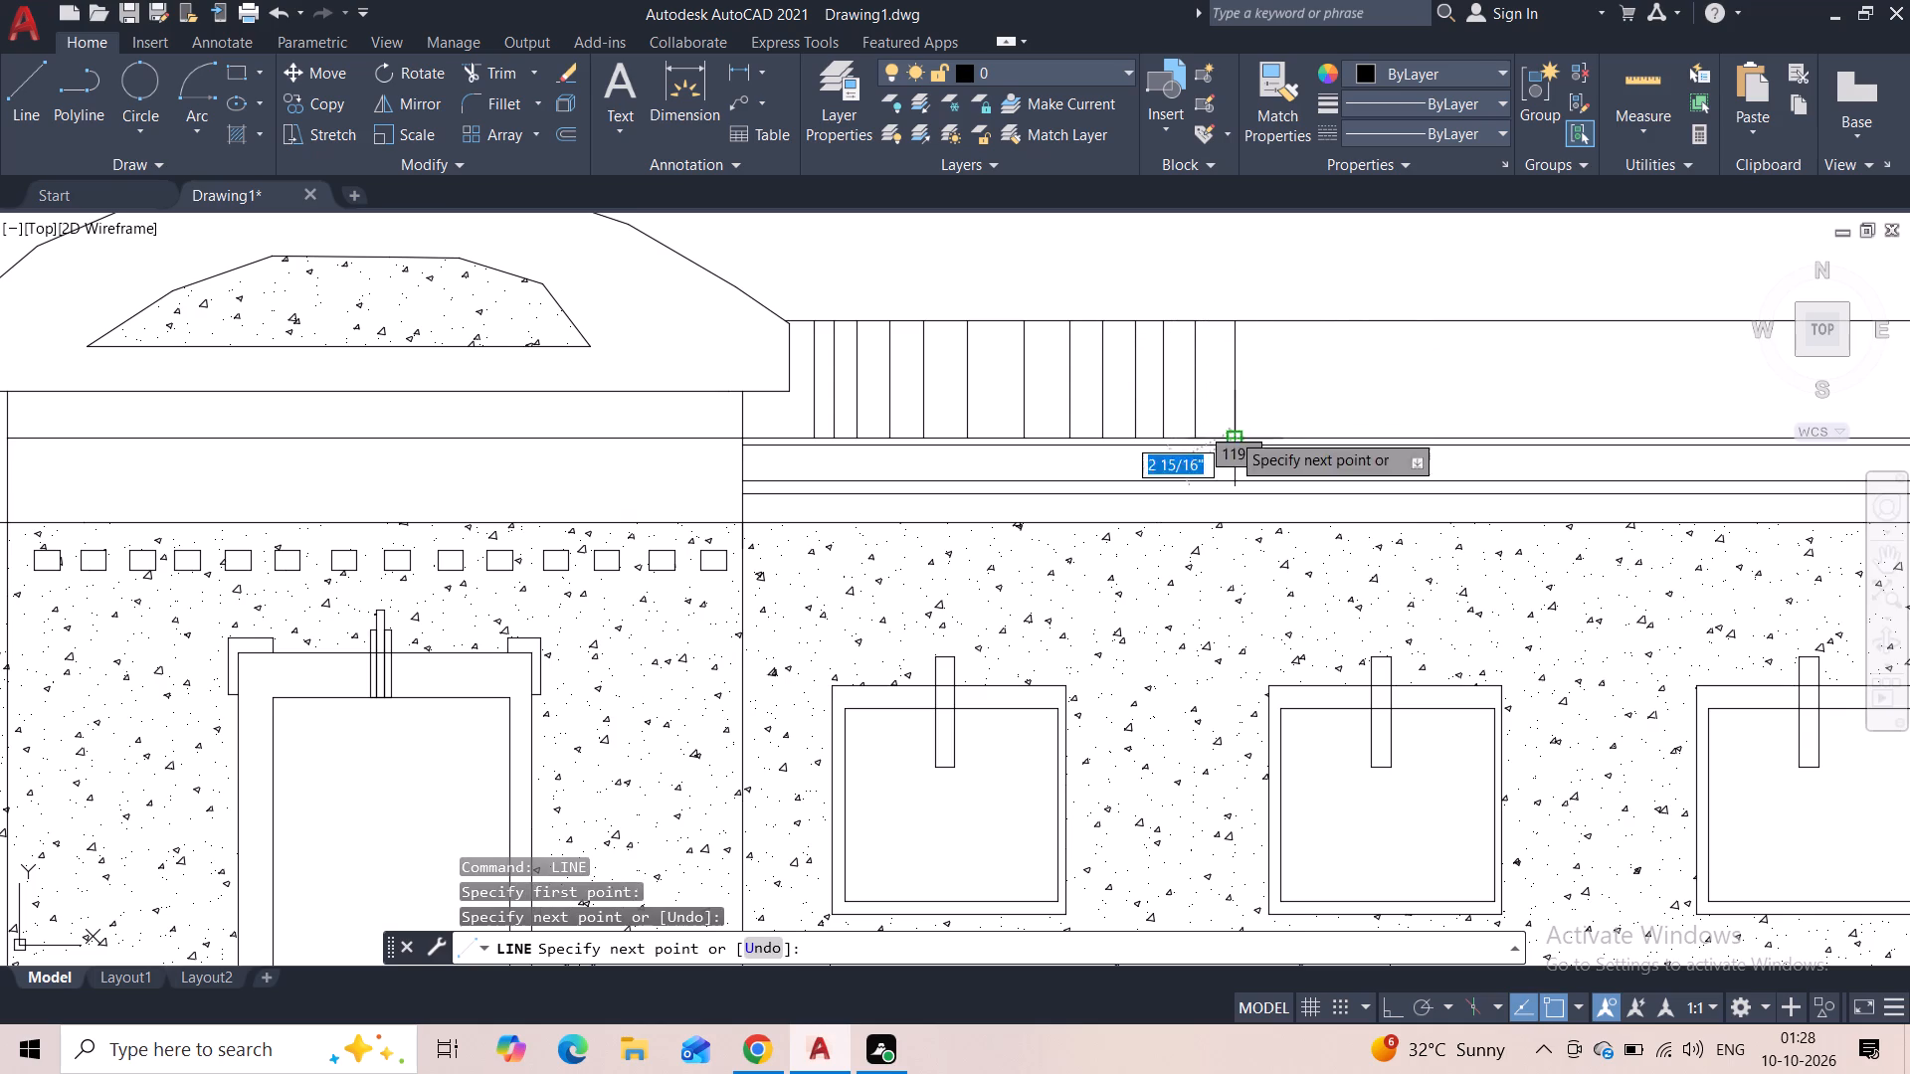
pyautogui.press('Escape')
# Draw three more vertical strip lines on the wing roof above the second window's near half, spaced about 1'-2", 1'-5" and 1'-1".
pyautogui.press('space')
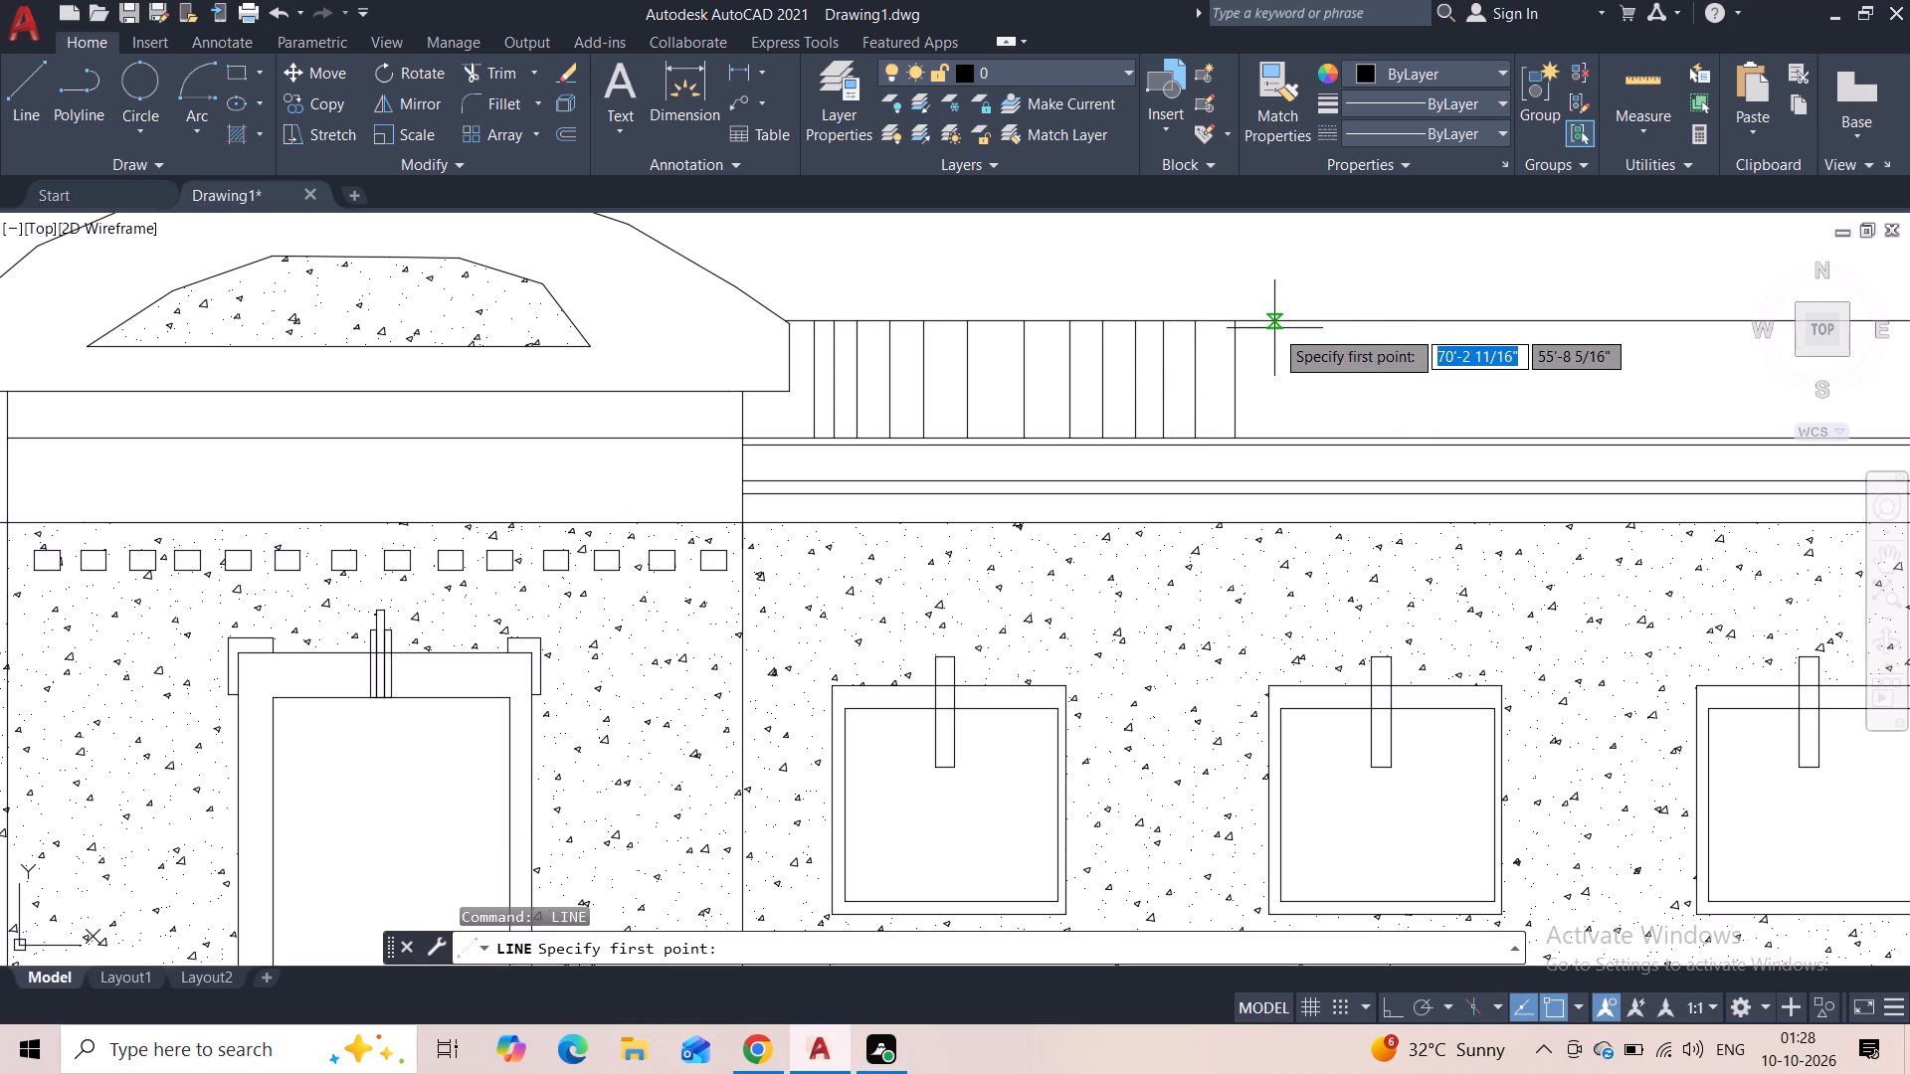
pyautogui.click(1274, 328)
pyautogui.click(1277, 432)
pyautogui.press('Escape')
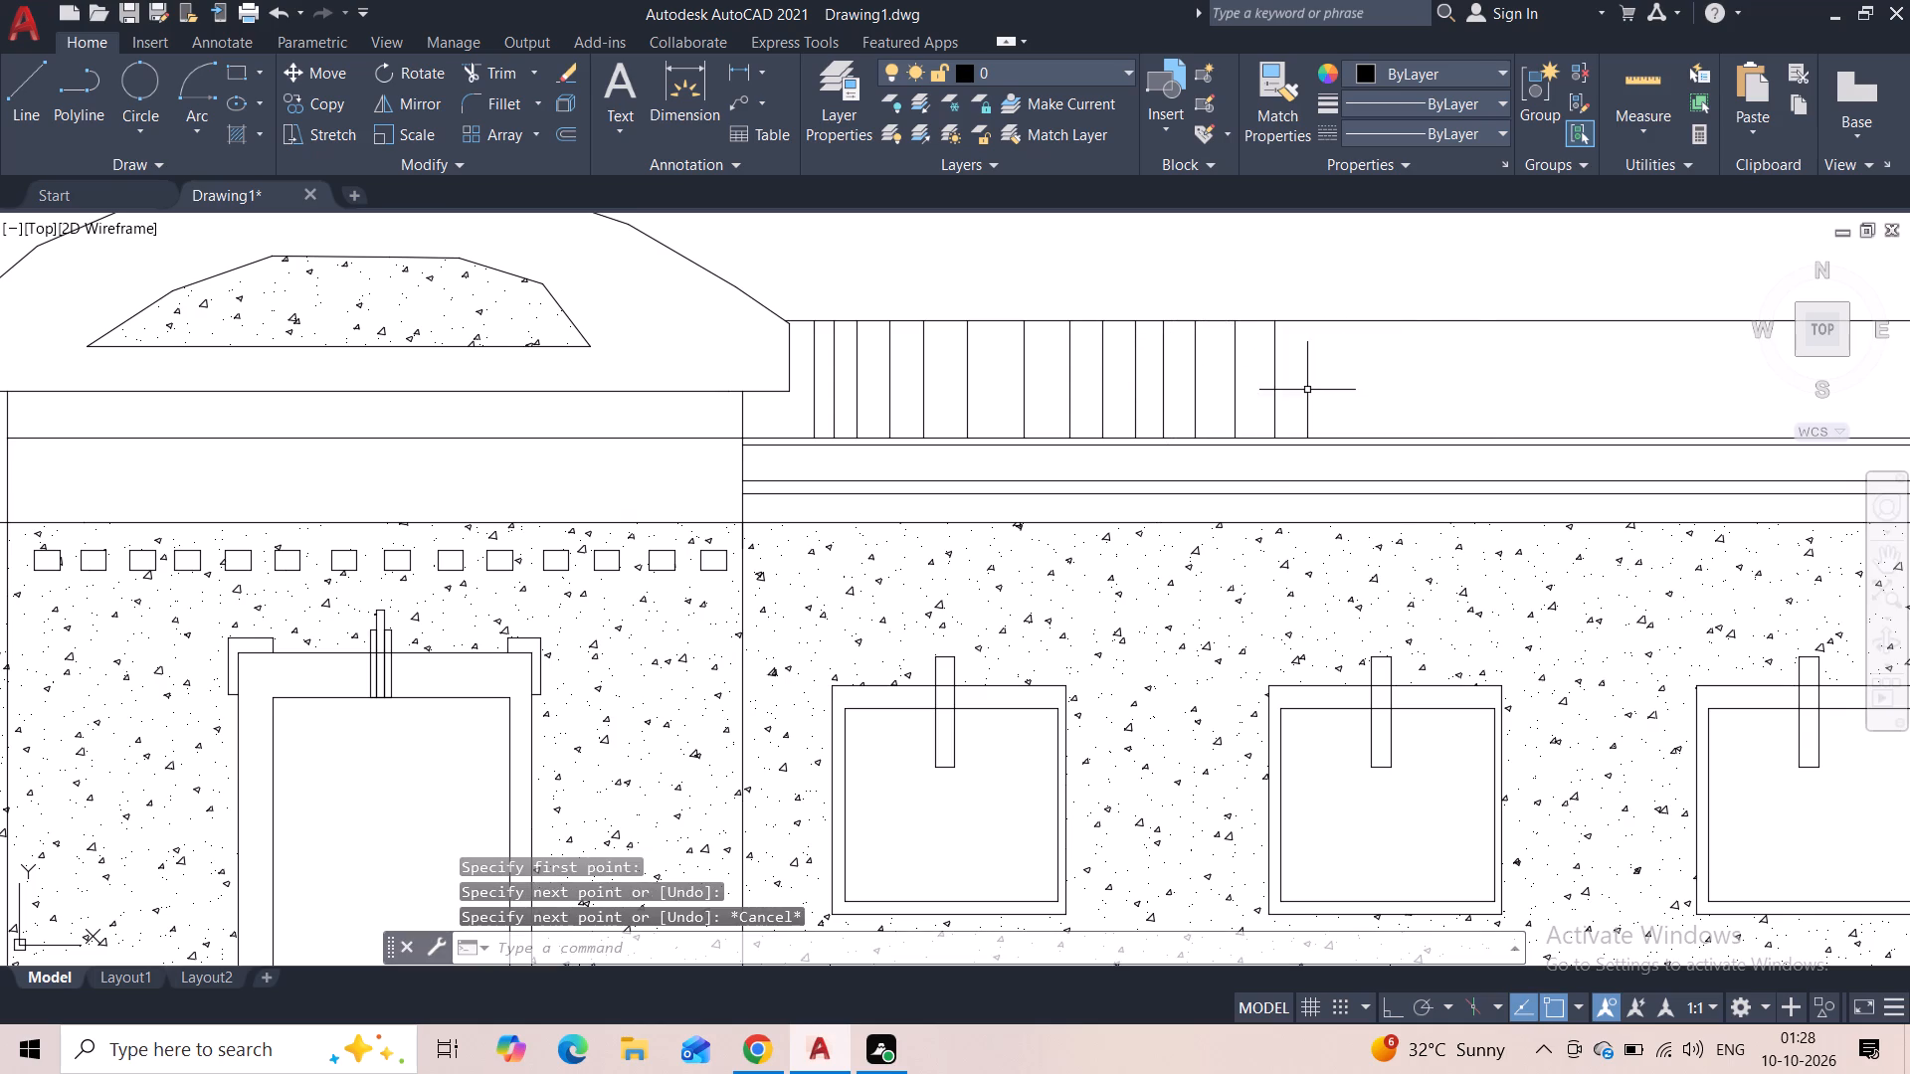
pyautogui.press('space')
pyautogui.click(1322, 327)
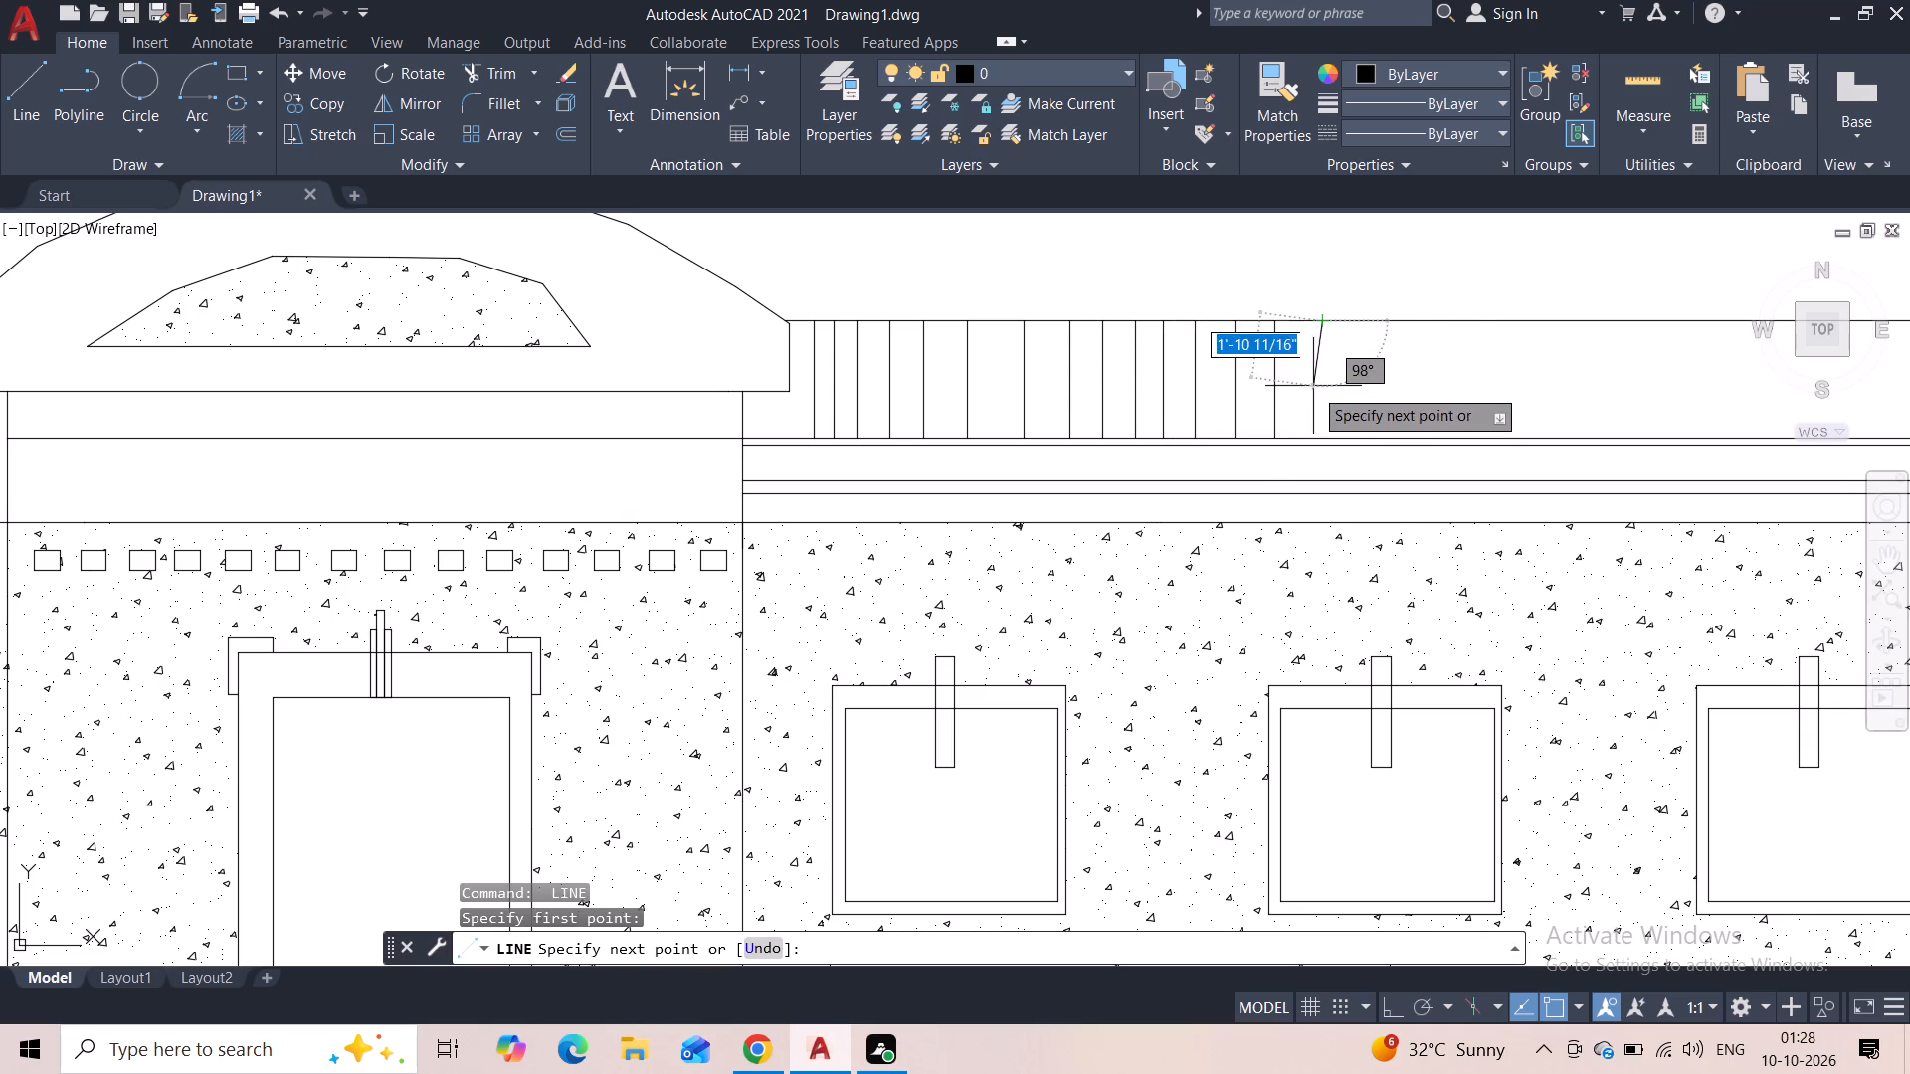
pyautogui.click(1323, 433)
pyautogui.press('Escape')
pyautogui.press('space')
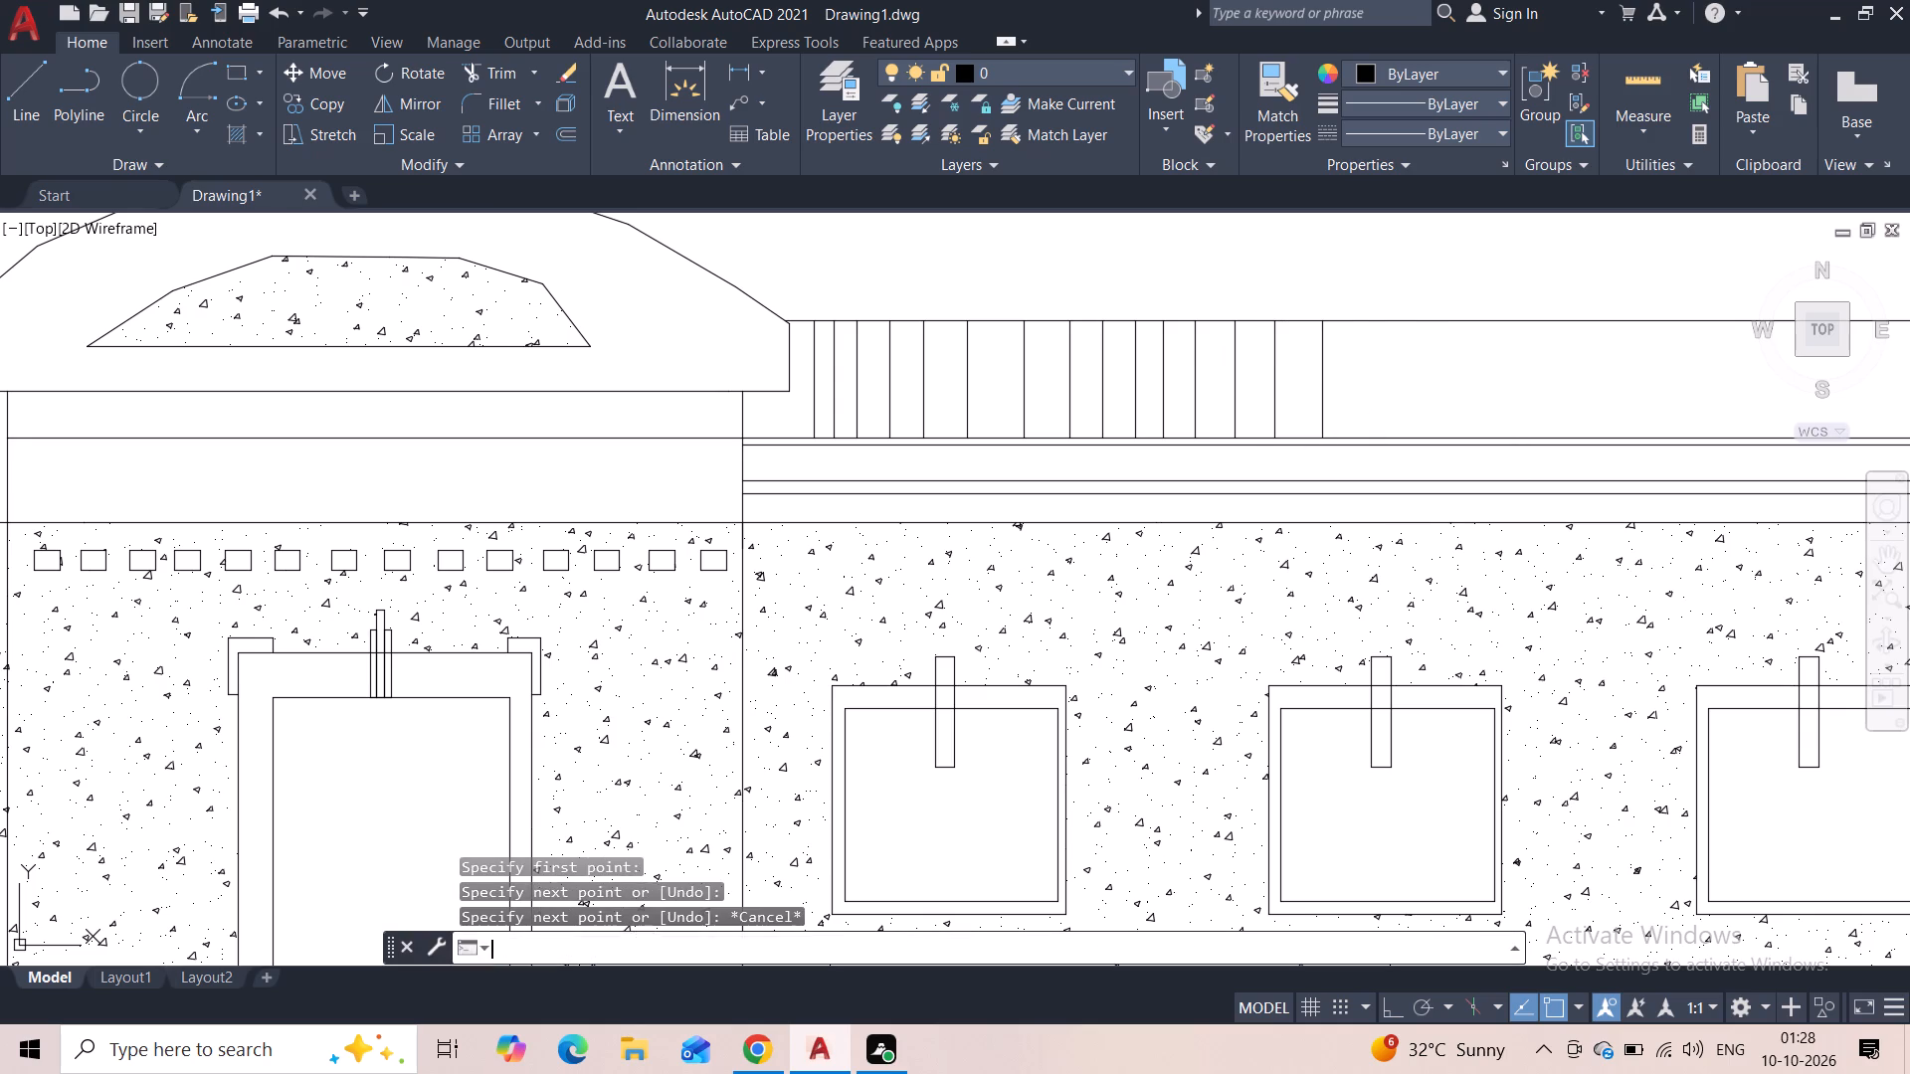
pyautogui.click(1360, 328)
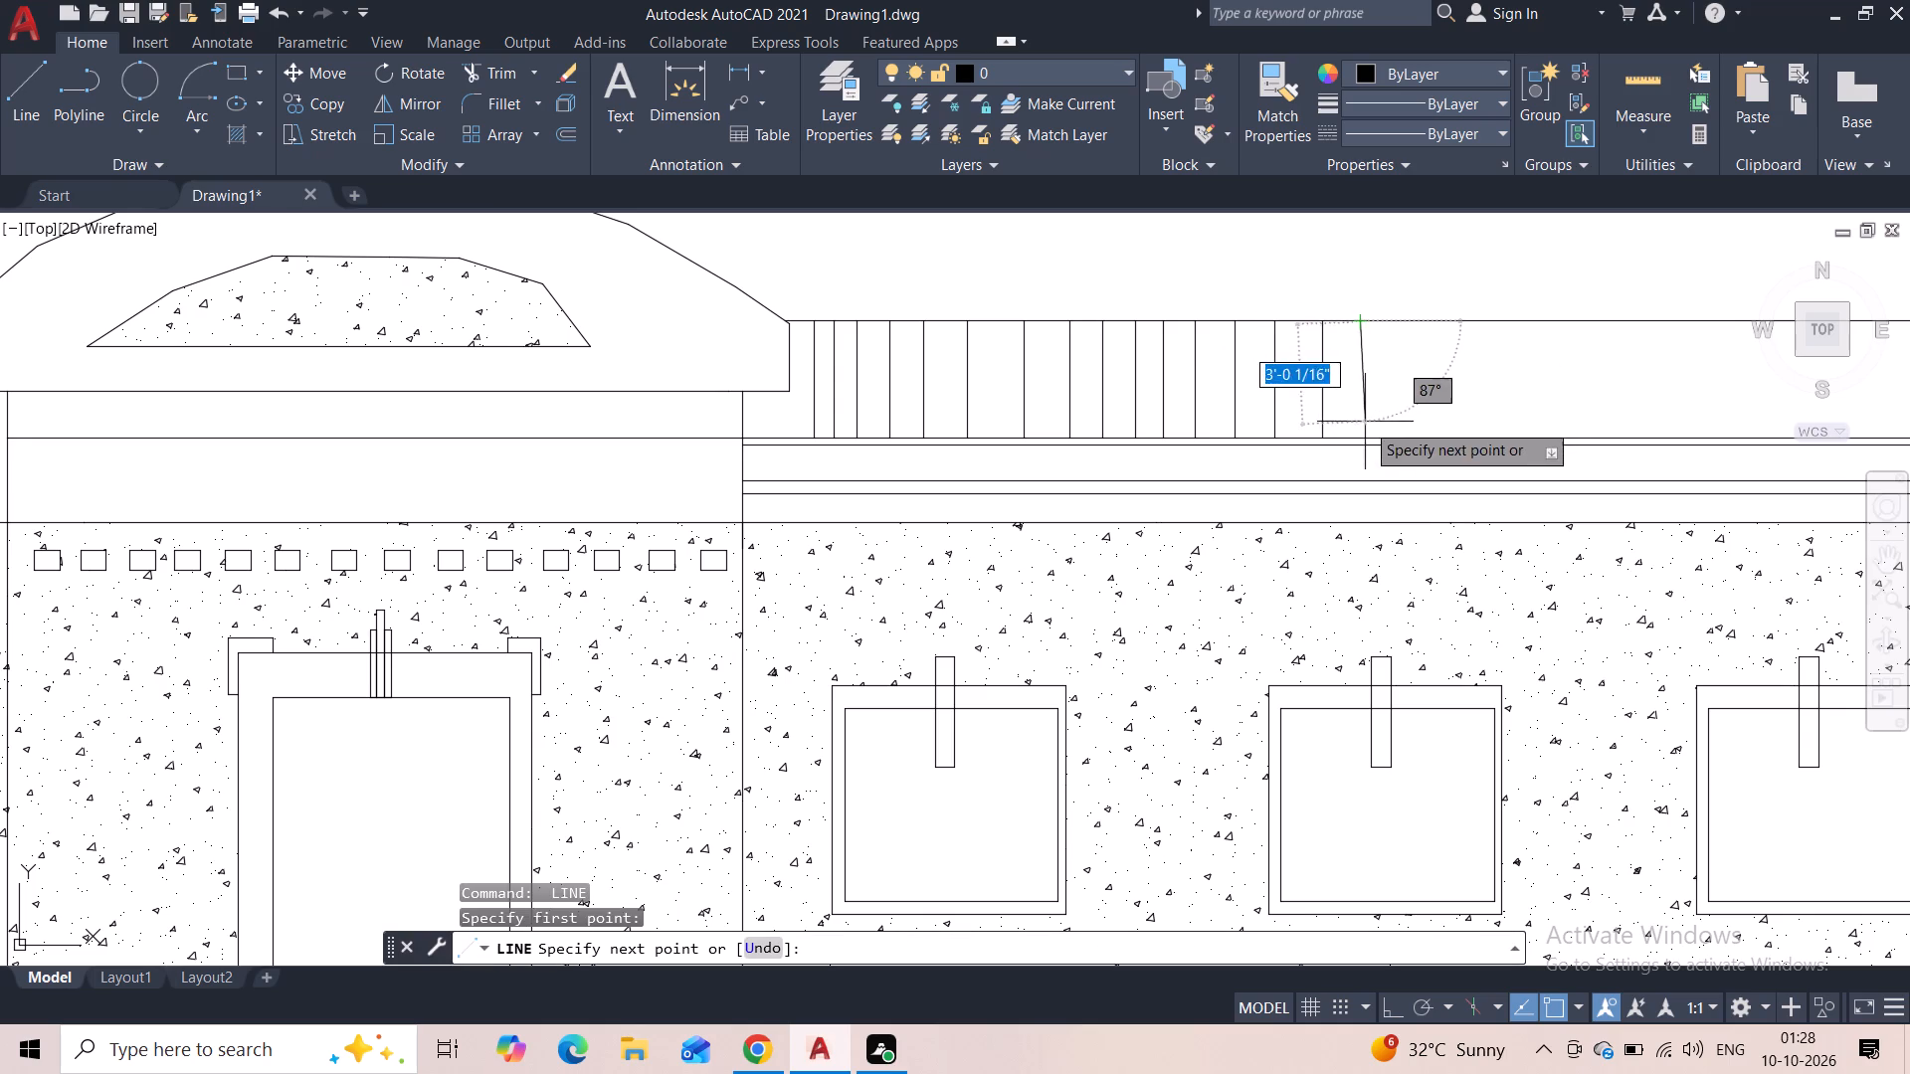
pyautogui.click(1356, 432)
pyautogui.press('Escape')
# Draw three more vertical strip lines up to the second window's far edge, spaced about 1'-3", 1'-1" and 1'-4", top edge to eave.
pyautogui.press('space')
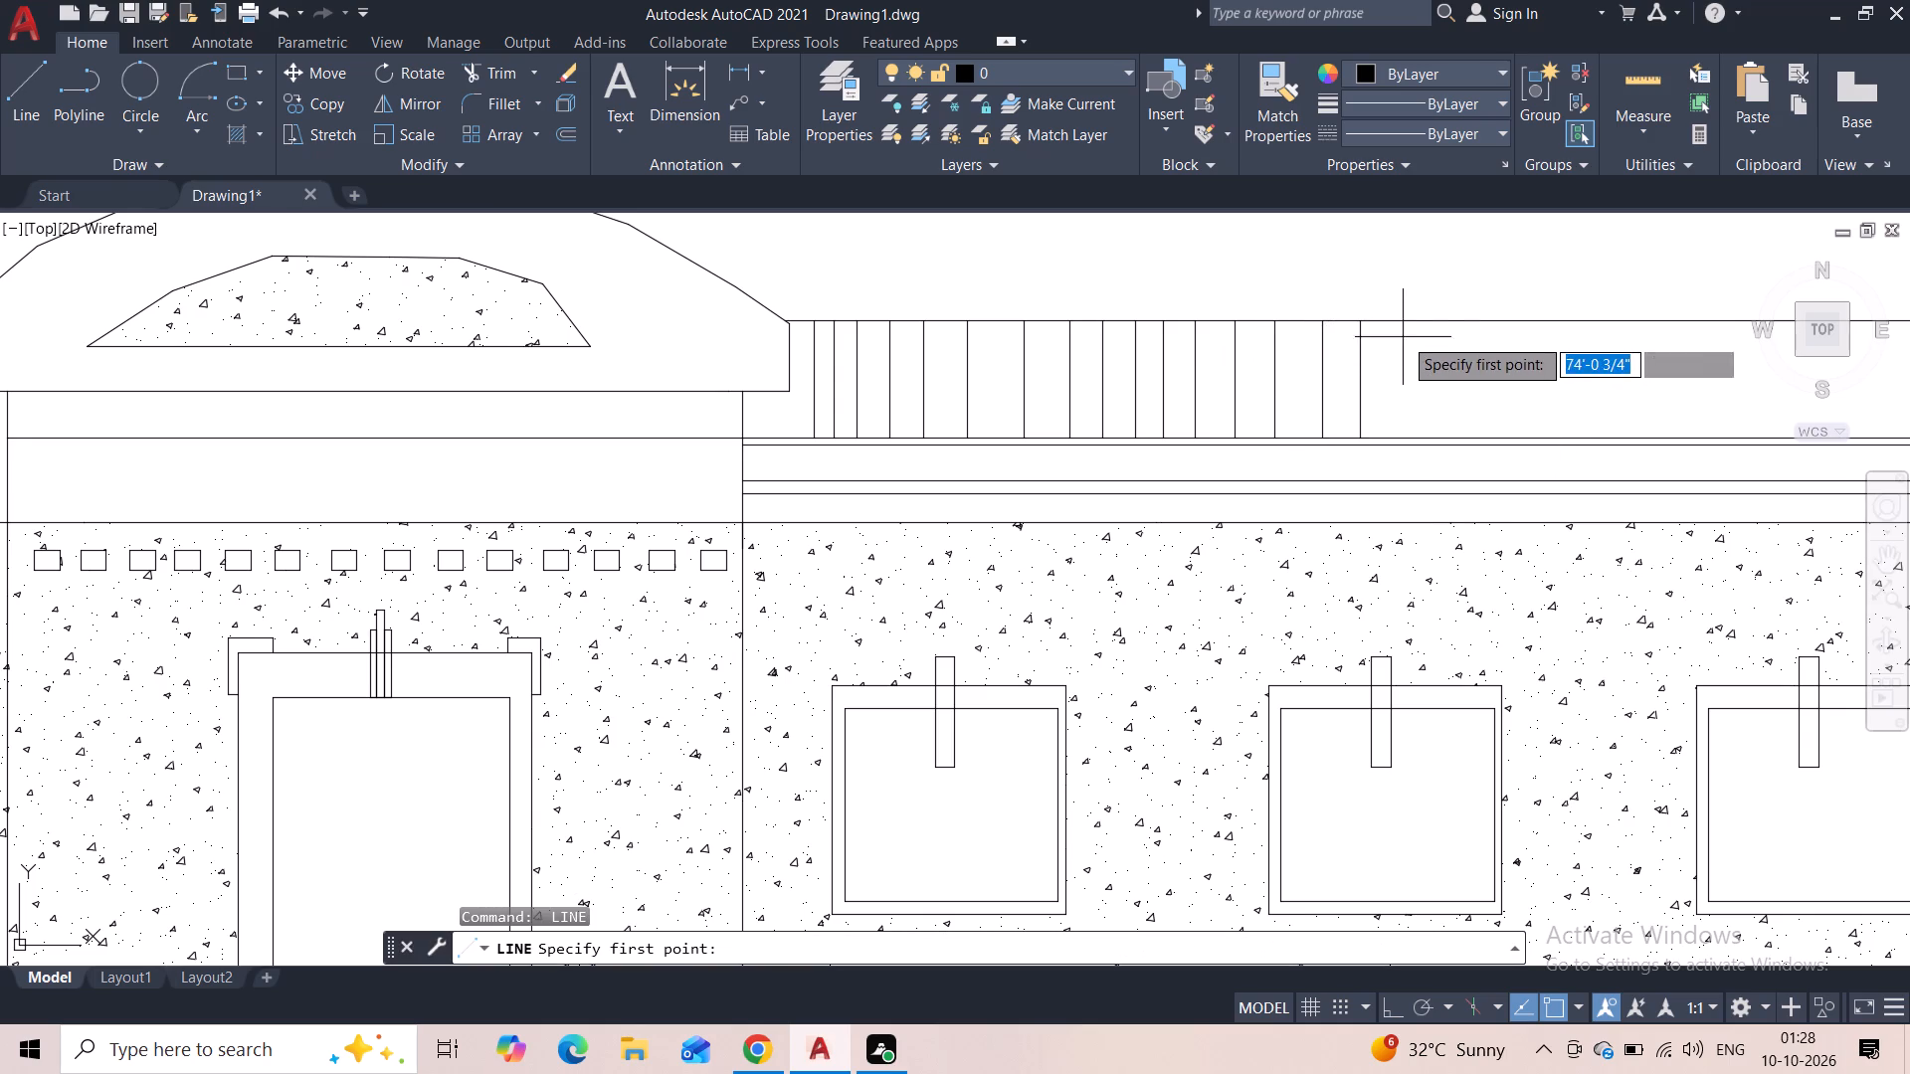
pyautogui.click(1403, 327)
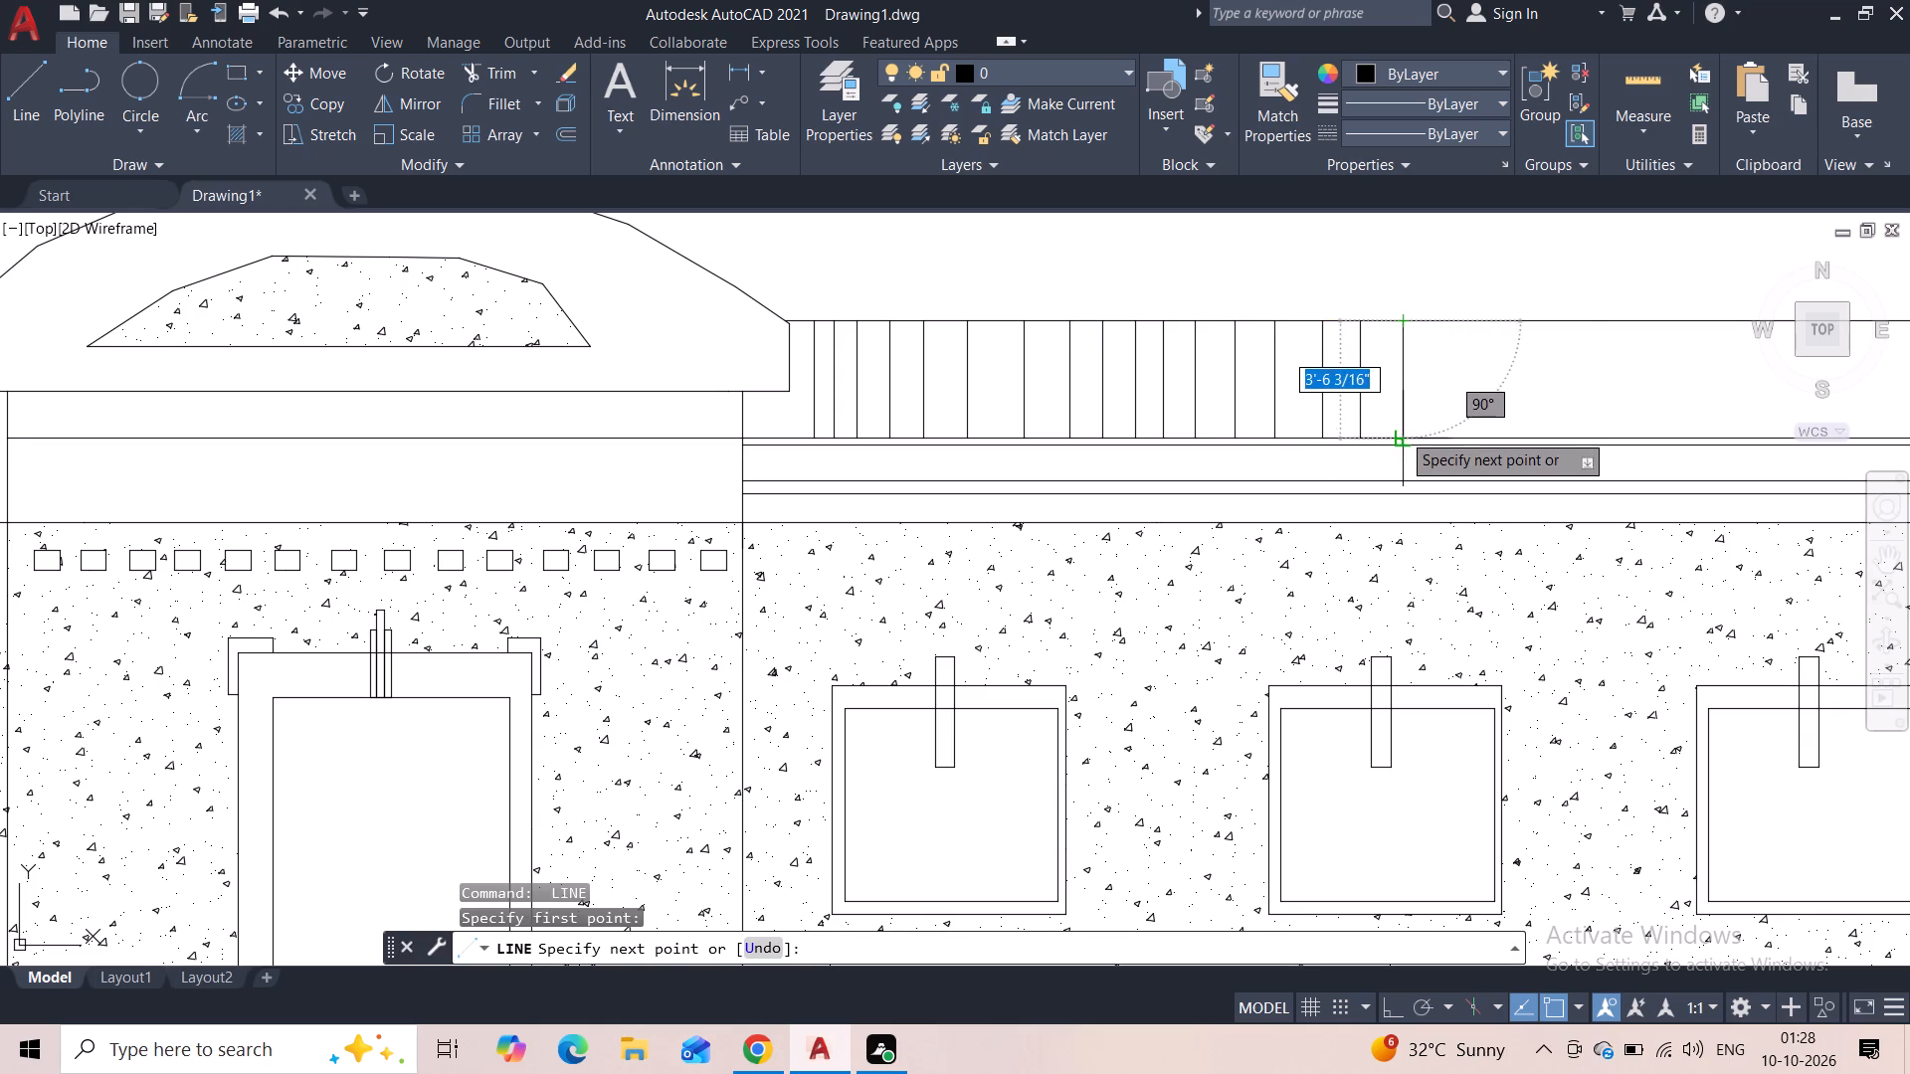
pyautogui.click(1401, 433)
pyautogui.press('Escape')
pyautogui.press('space')
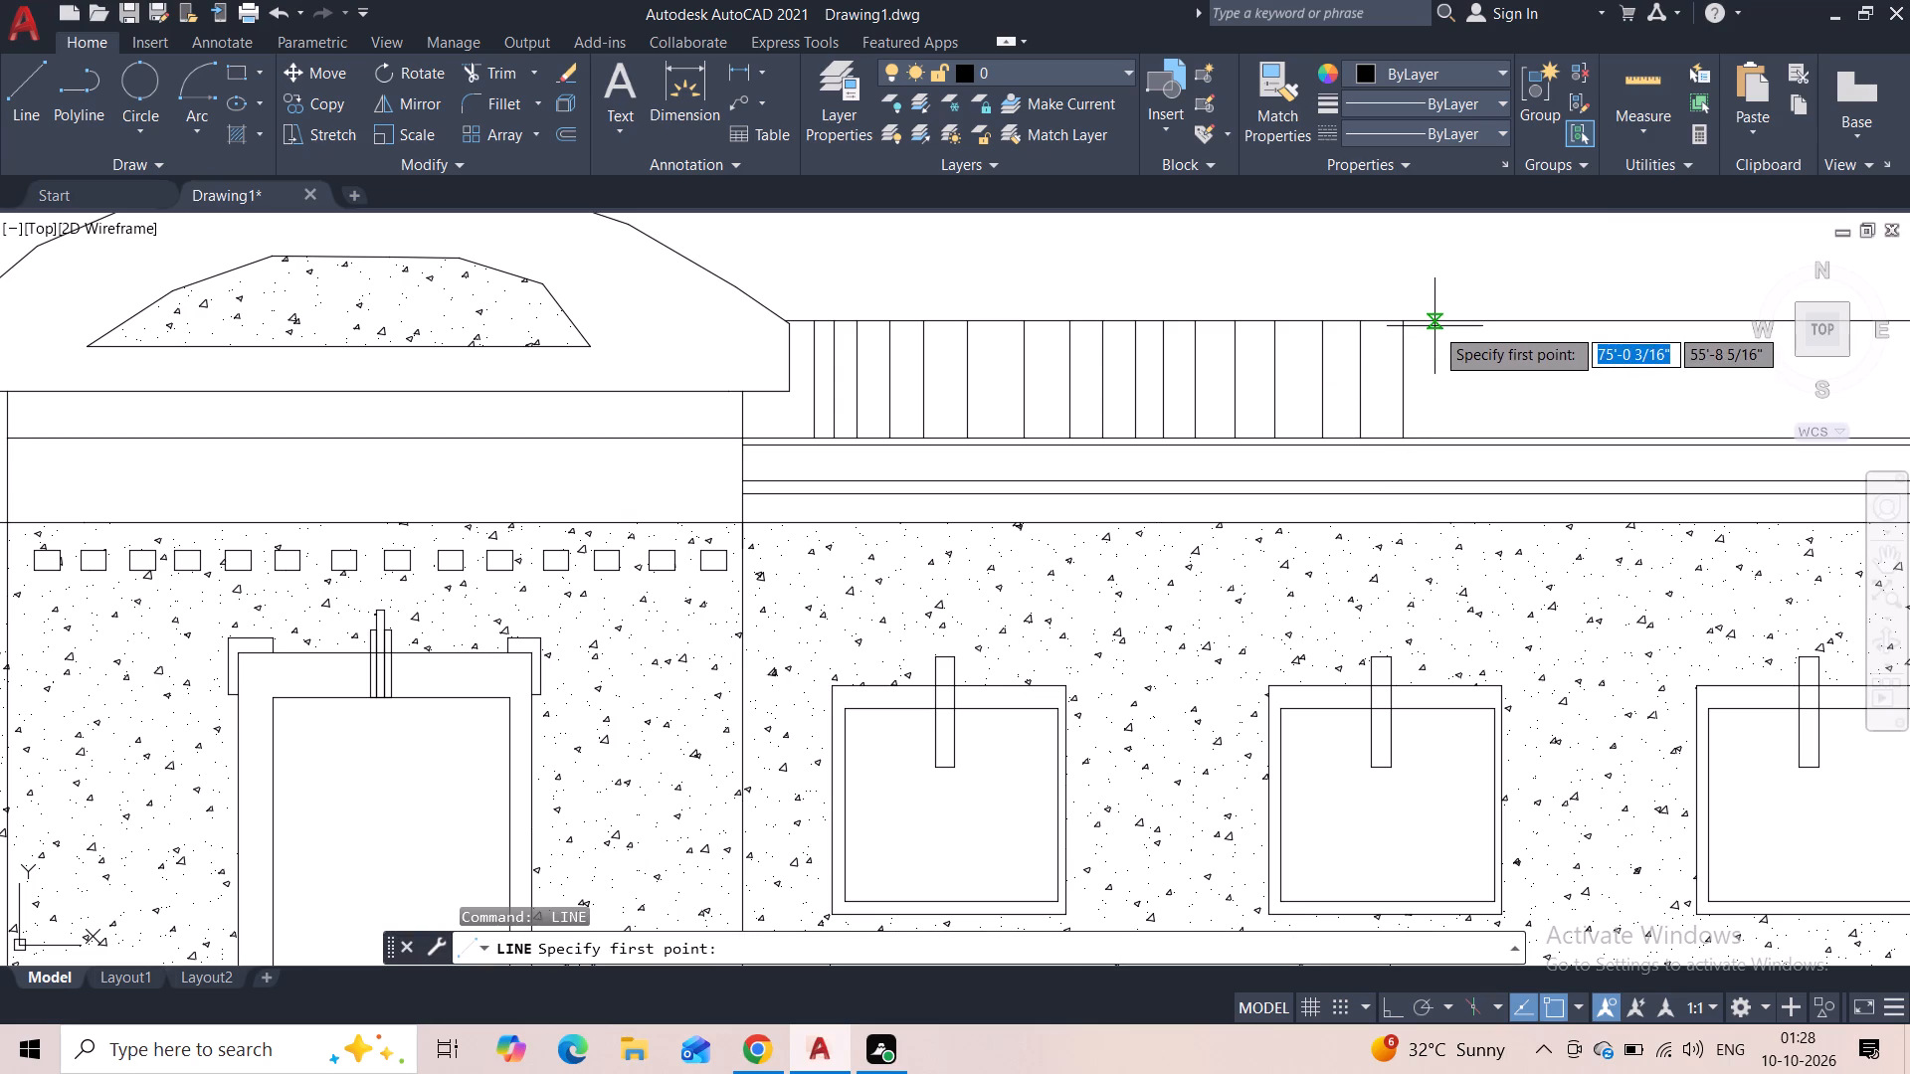
pyautogui.click(1437, 325)
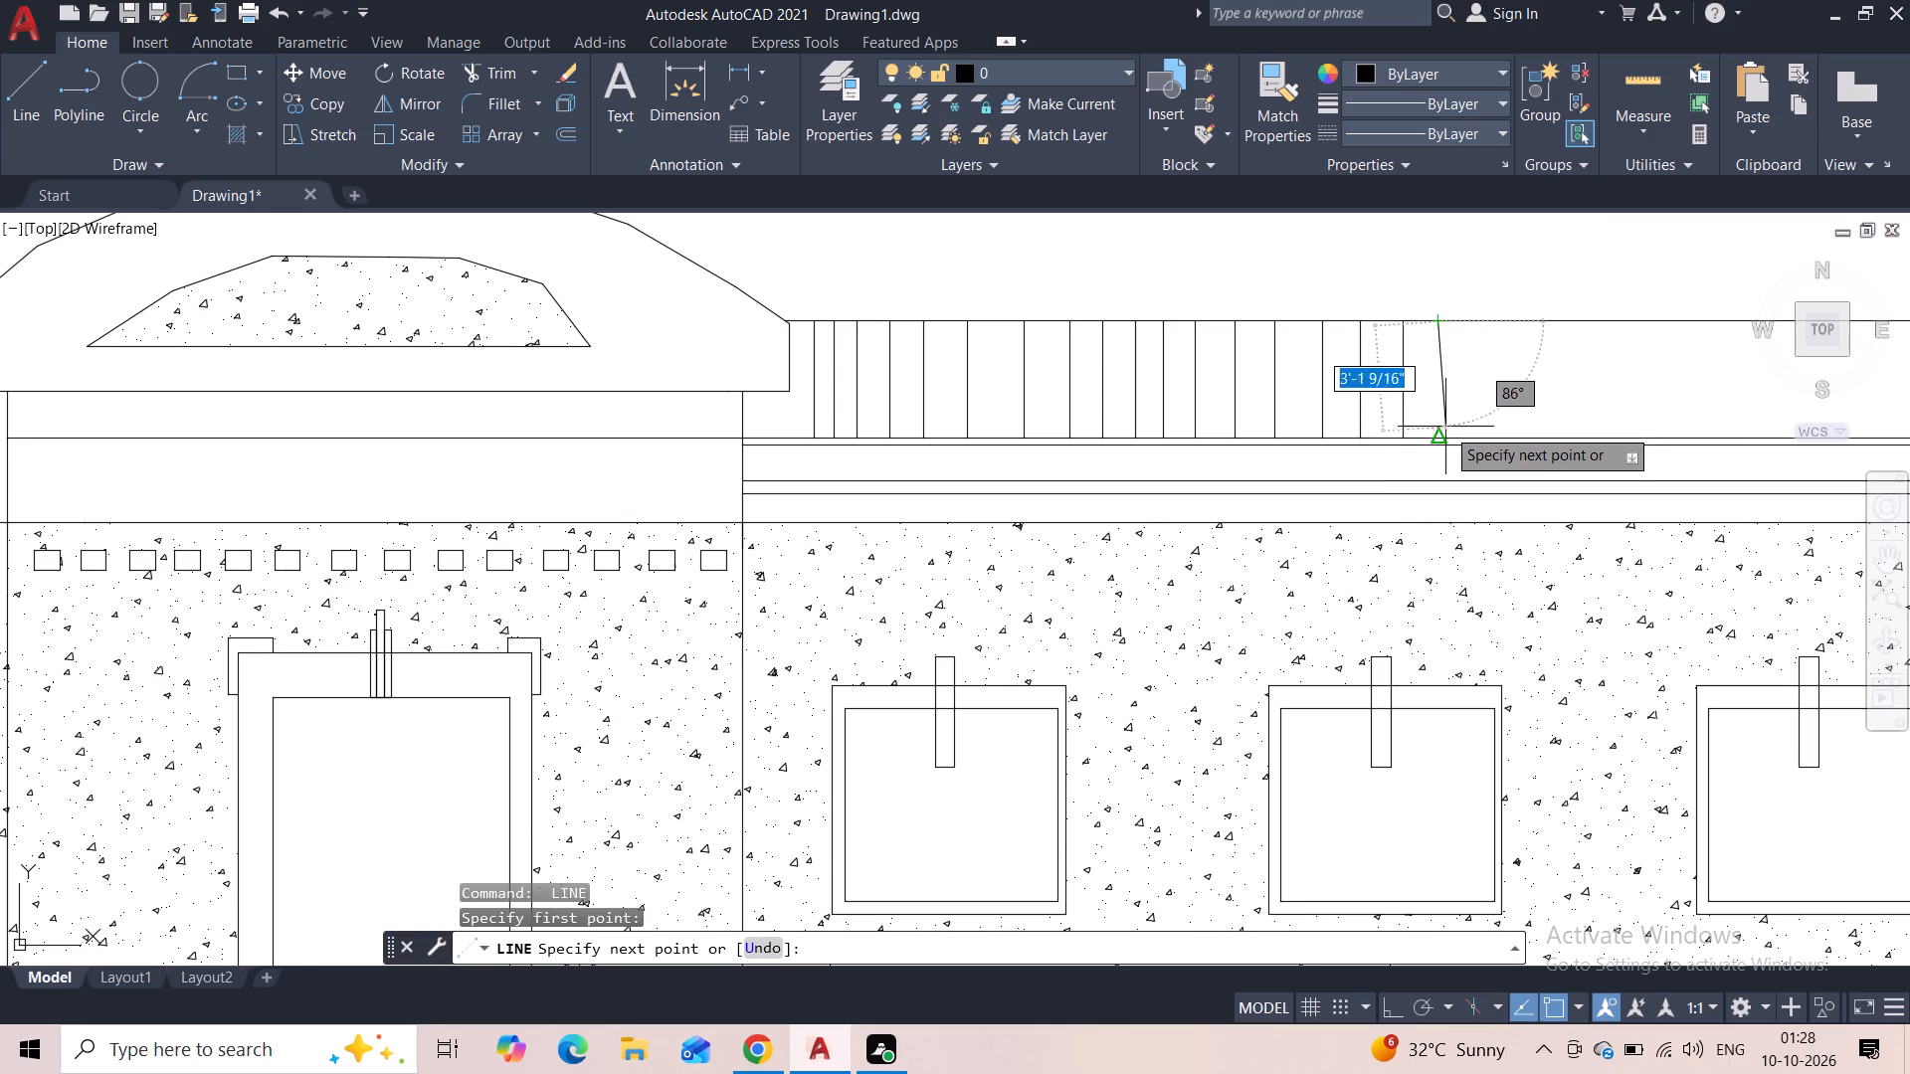
pyautogui.click(1445, 436)
pyautogui.press('Escape')
pyautogui.press('space')
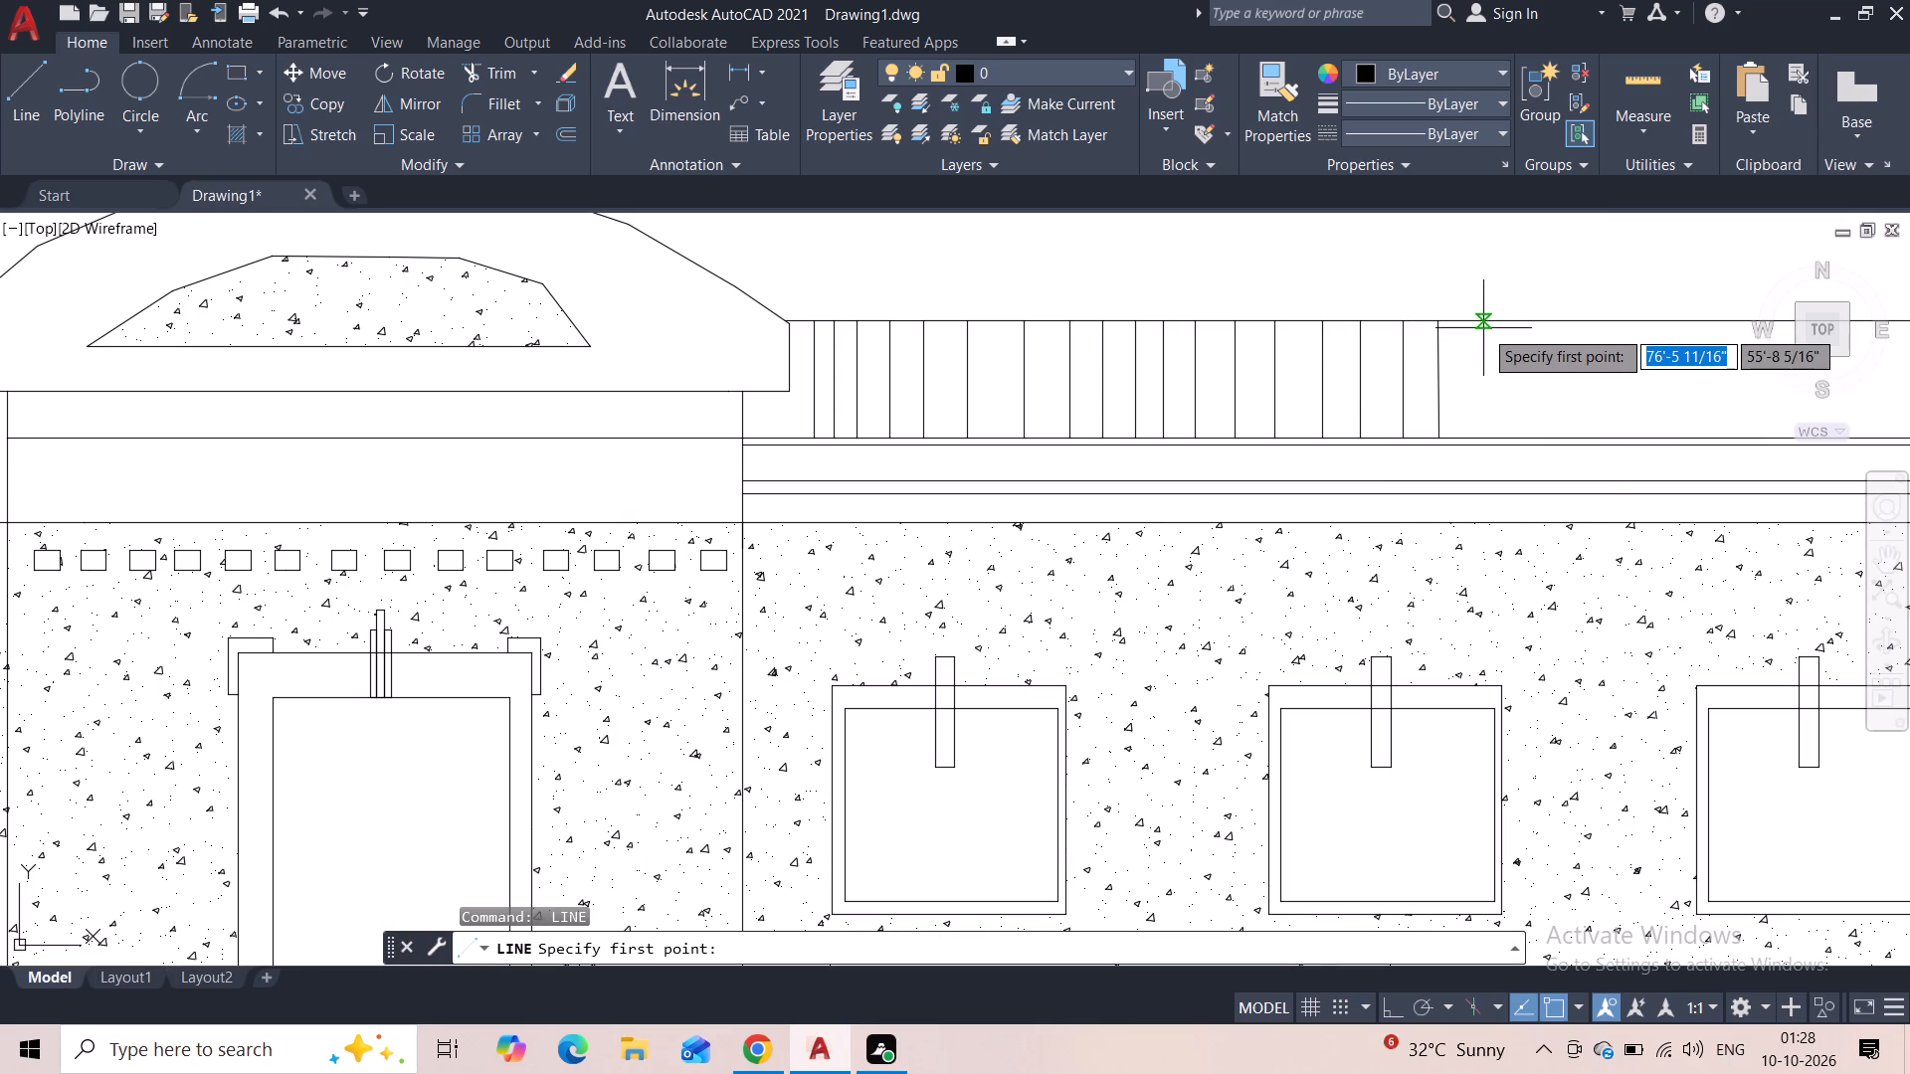
pyautogui.click(1483, 328)
pyautogui.click(1484, 434)
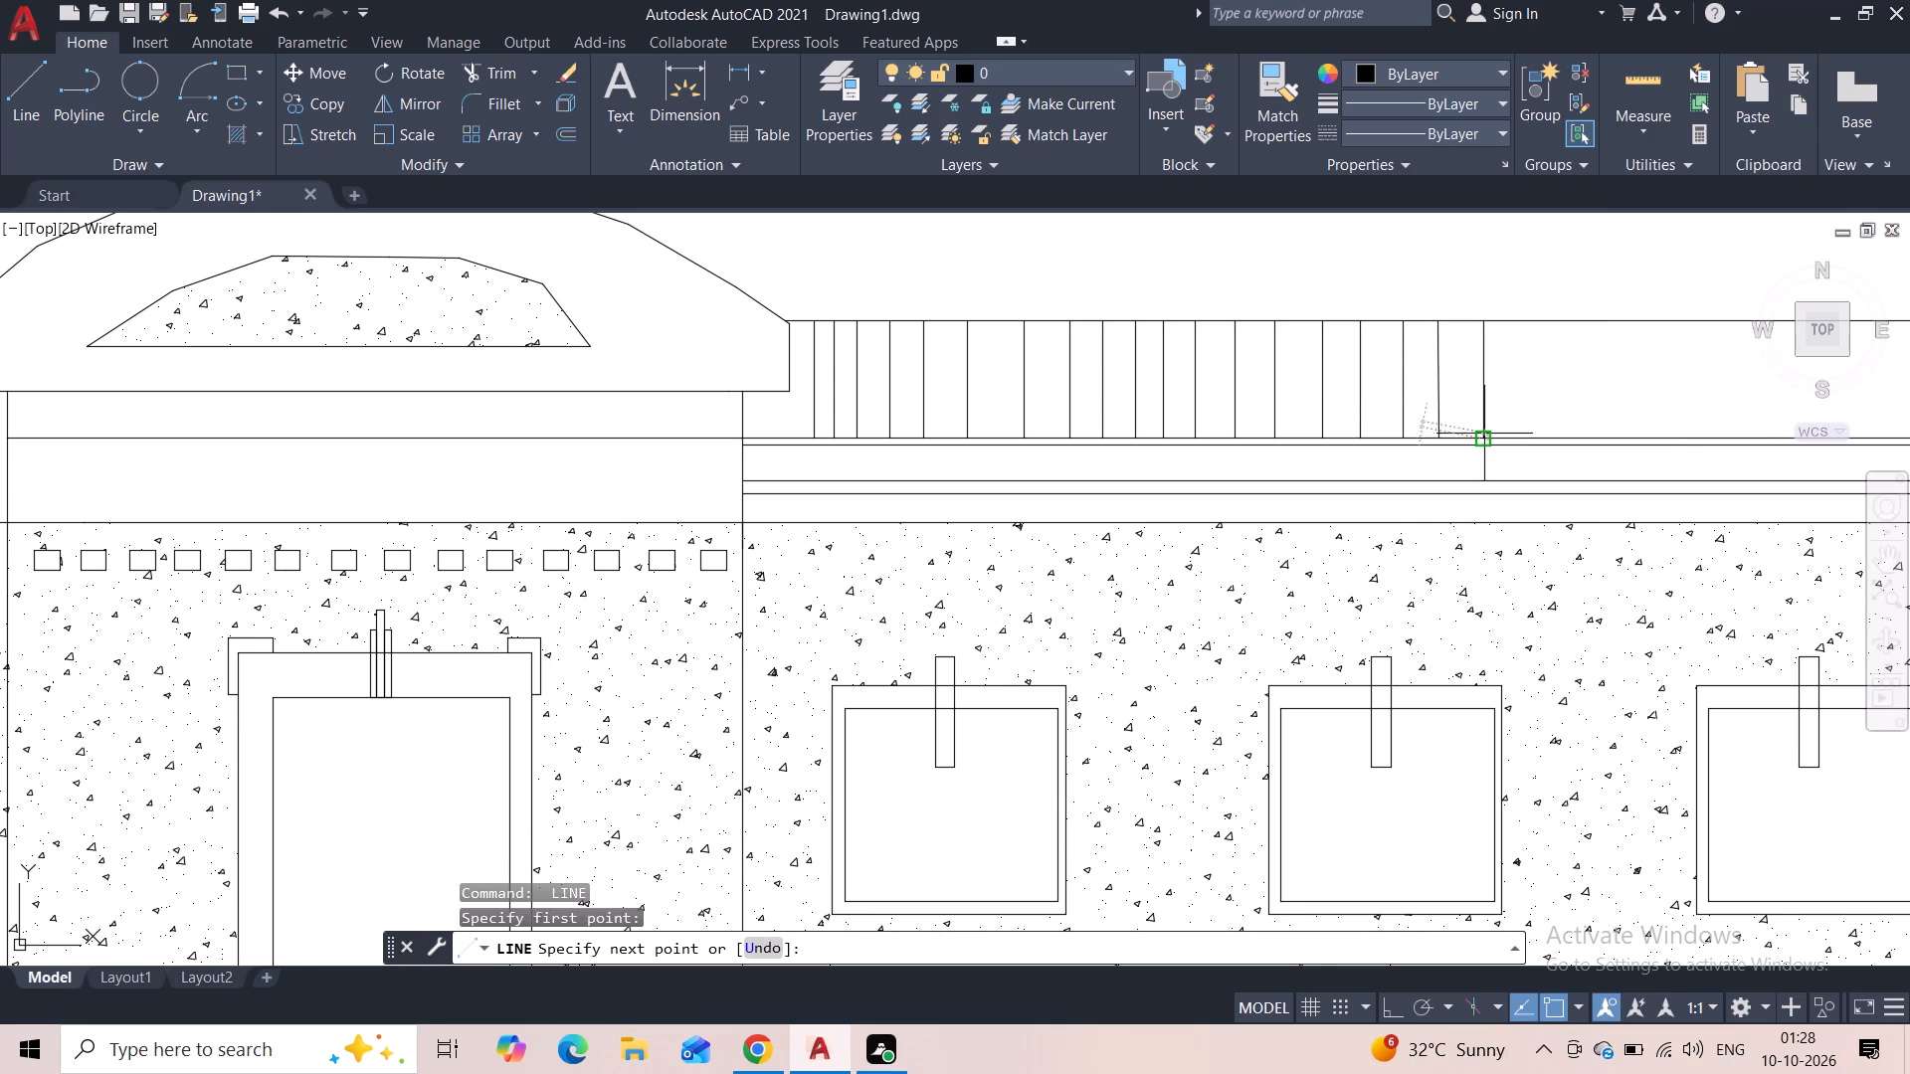
pyautogui.press('space')
# Draw two more vertical strip lines on the wing roof just past the second window, spaced about 1'-1" and 1'-4".
pyautogui.moveTo(1511, 379); pyautogui.dragTo(1254, 399, button='middle')
pyautogui.press('space')
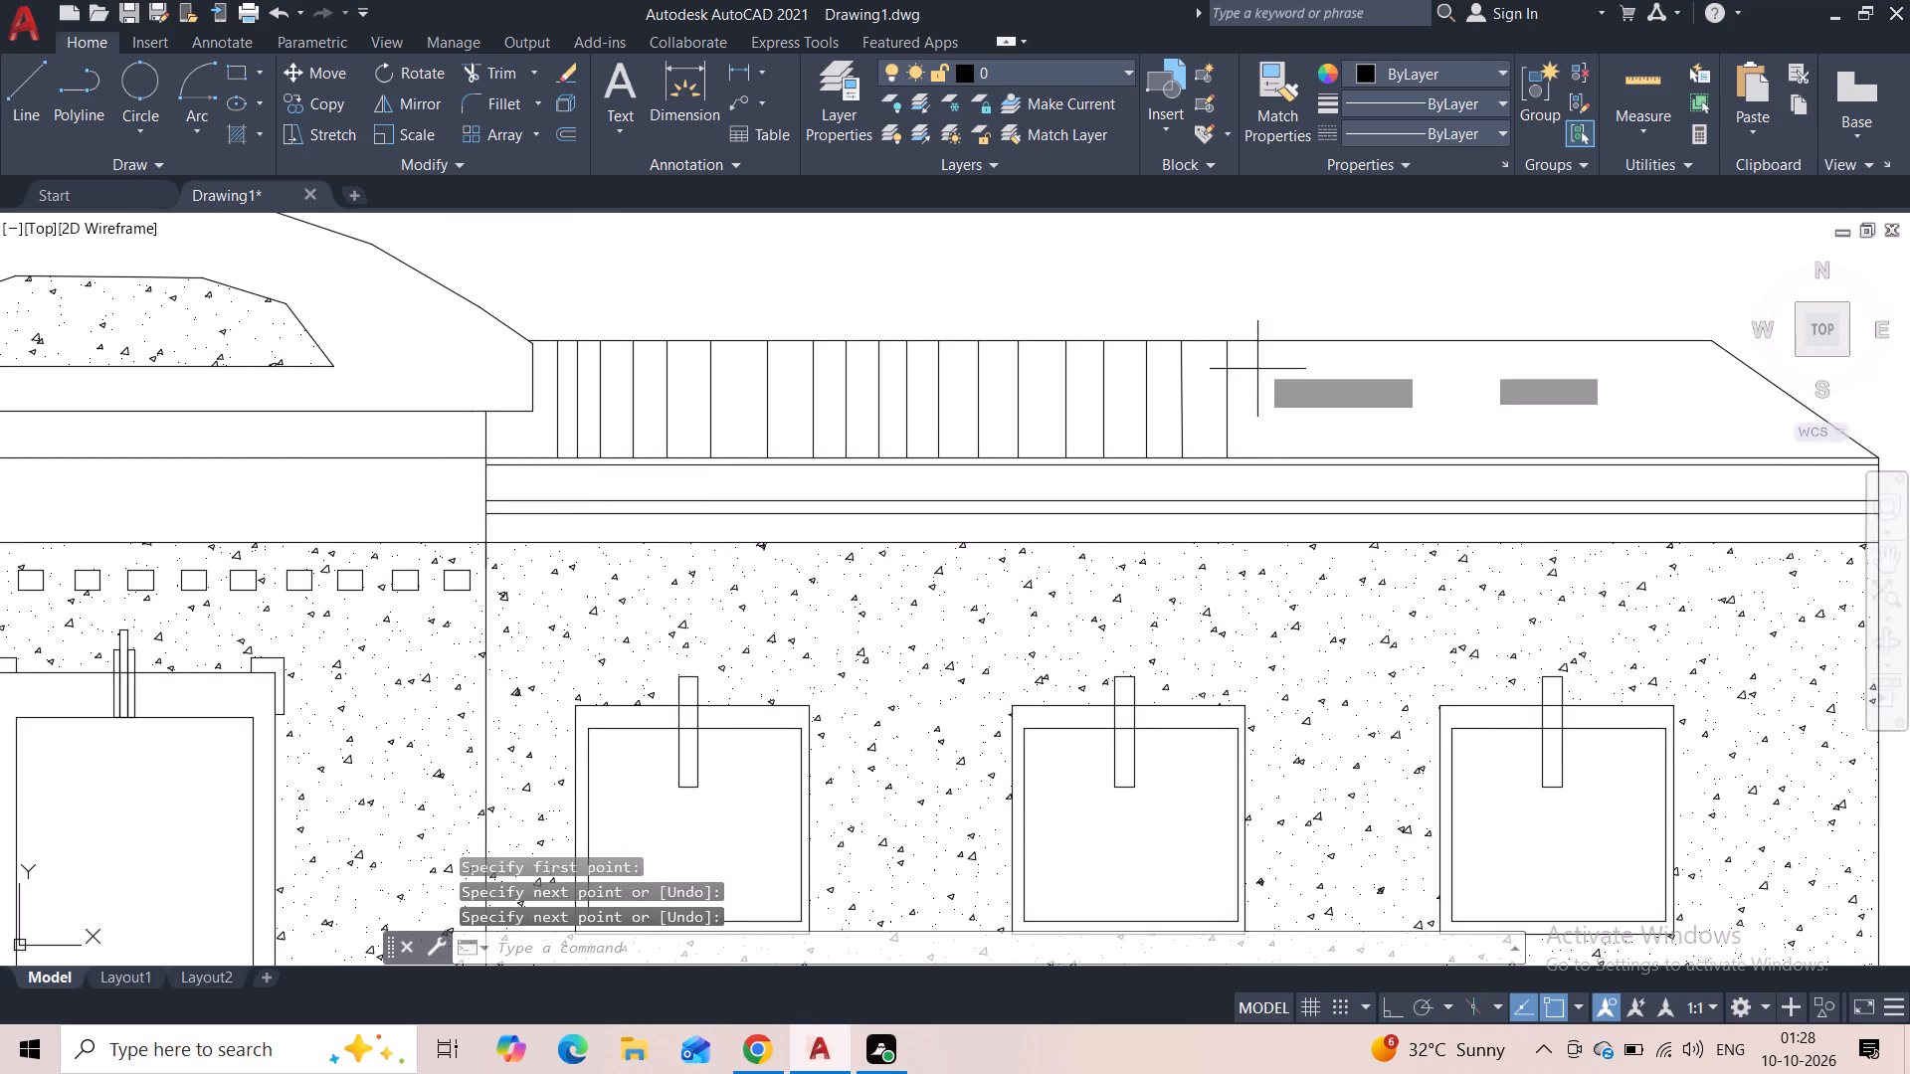
pyautogui.click(1262, 342)
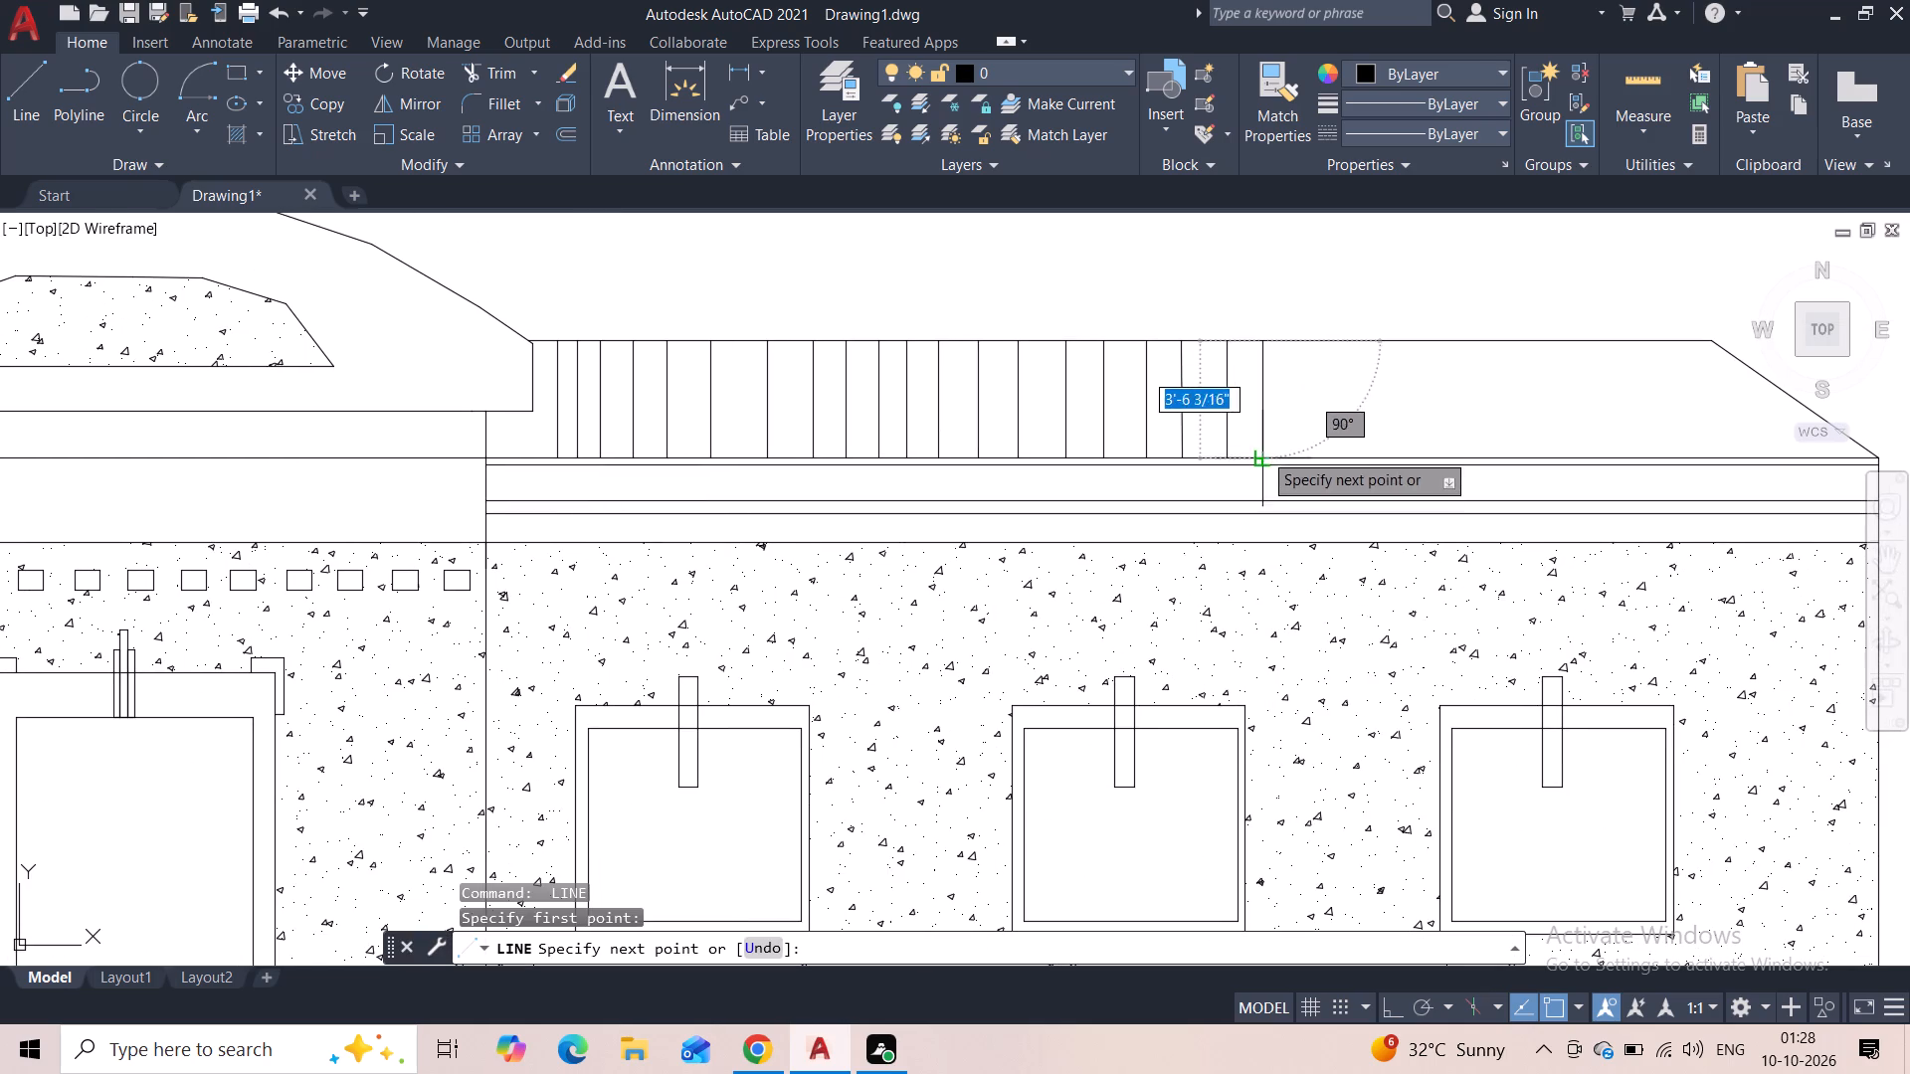
pyautogui.click(1262, 451)
pyautogui.press('Escape')
pyautogui.press('space')
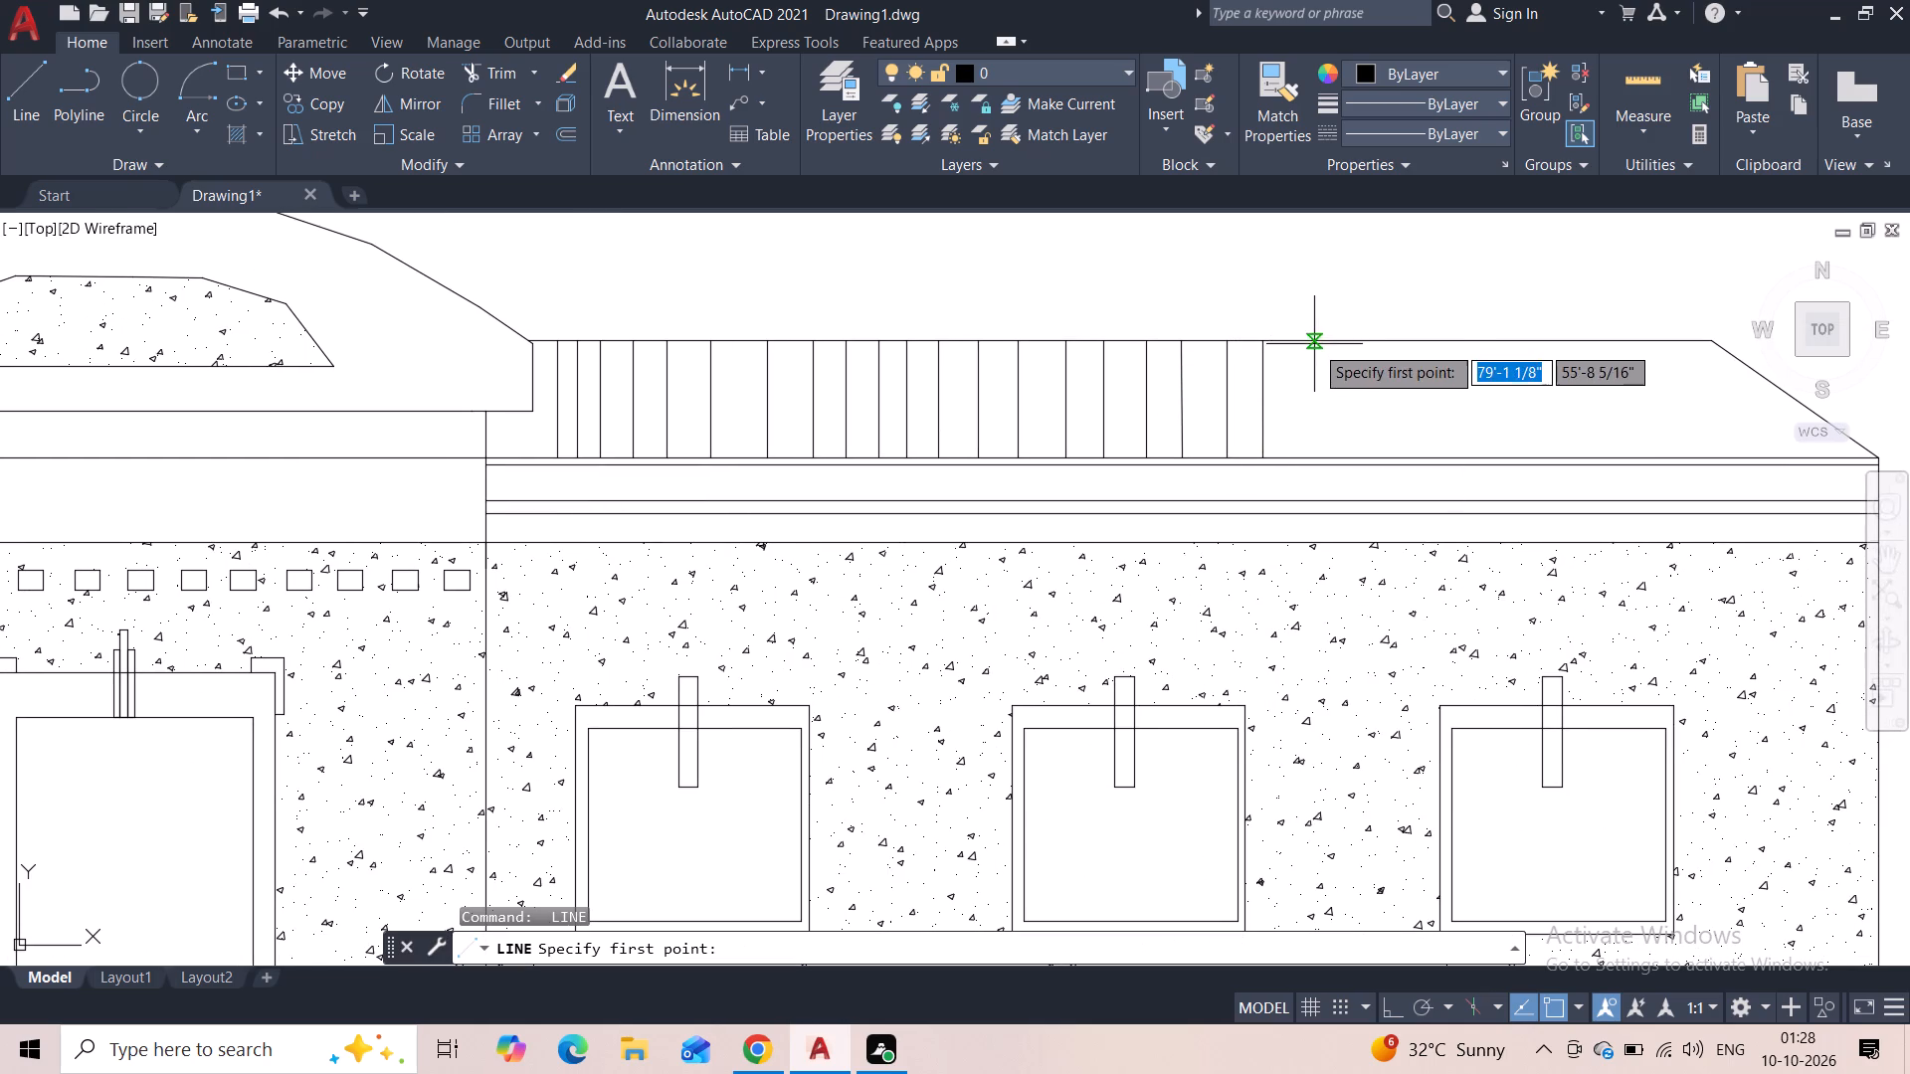
pyautogui.click(1307, 347)
pyautogui.click(1308, 454)
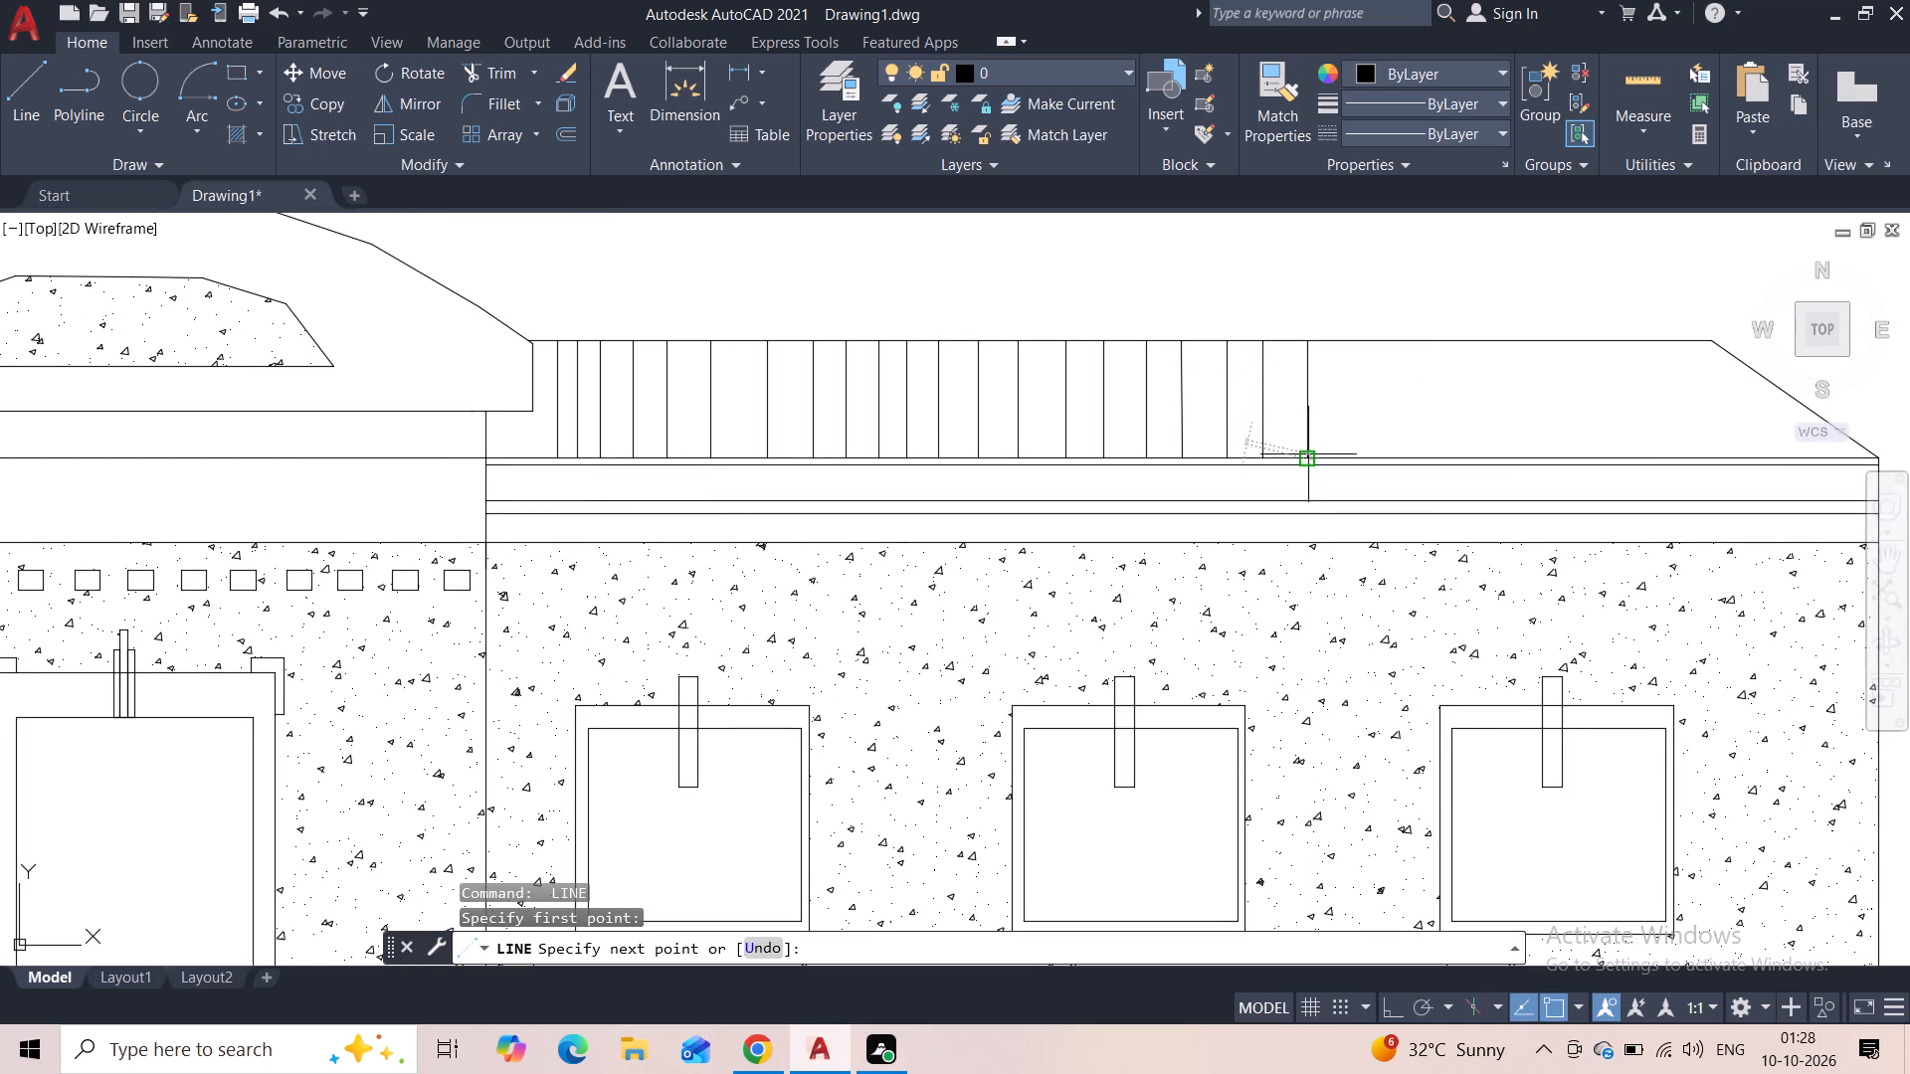
pyautogui.press('Escape')
pyautogui.press('Escape')
pyautogui.press('Escape')
pyautogui.press('Escape')
# Draw two more vertical strip lines between the second and third windows, spaced about 1'-6" and 1'-7", from roof top edge to eave.
pyautogui.press('space')
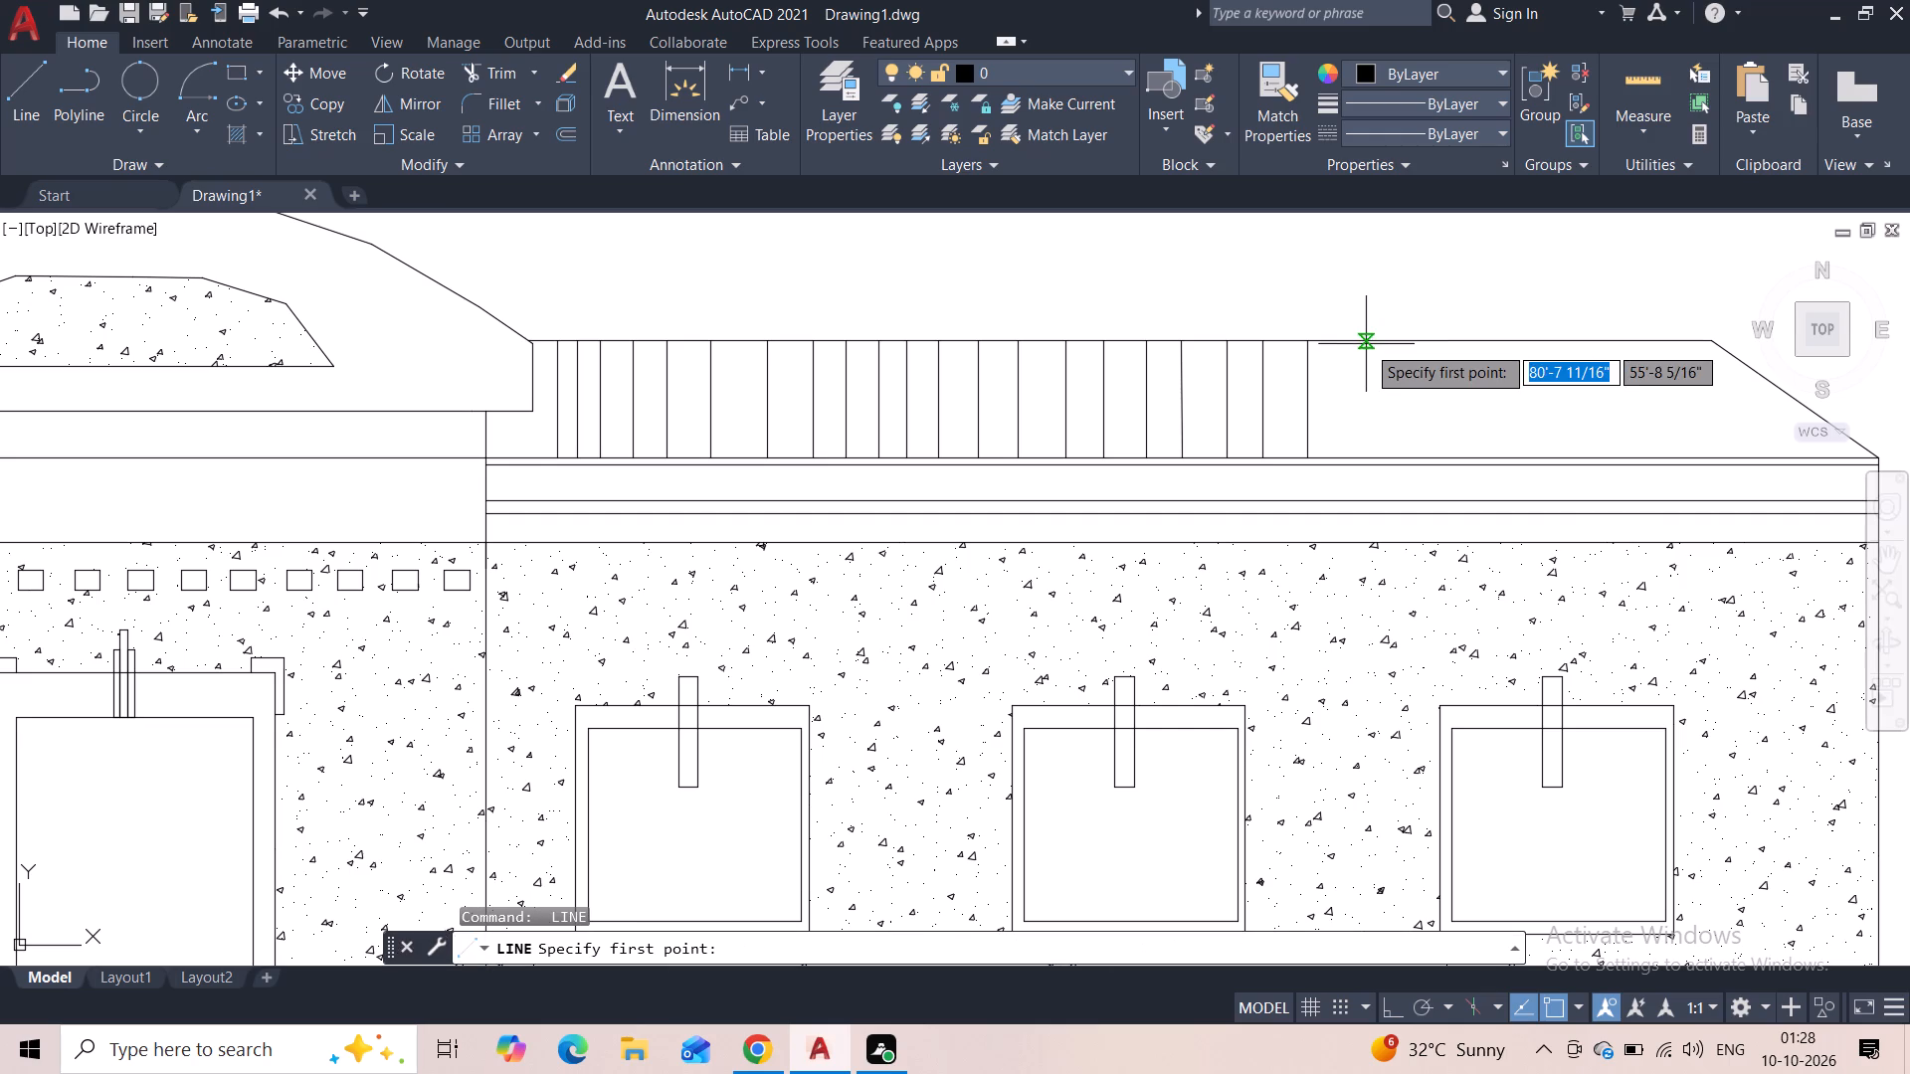
pyautogui.click(1358, 344)
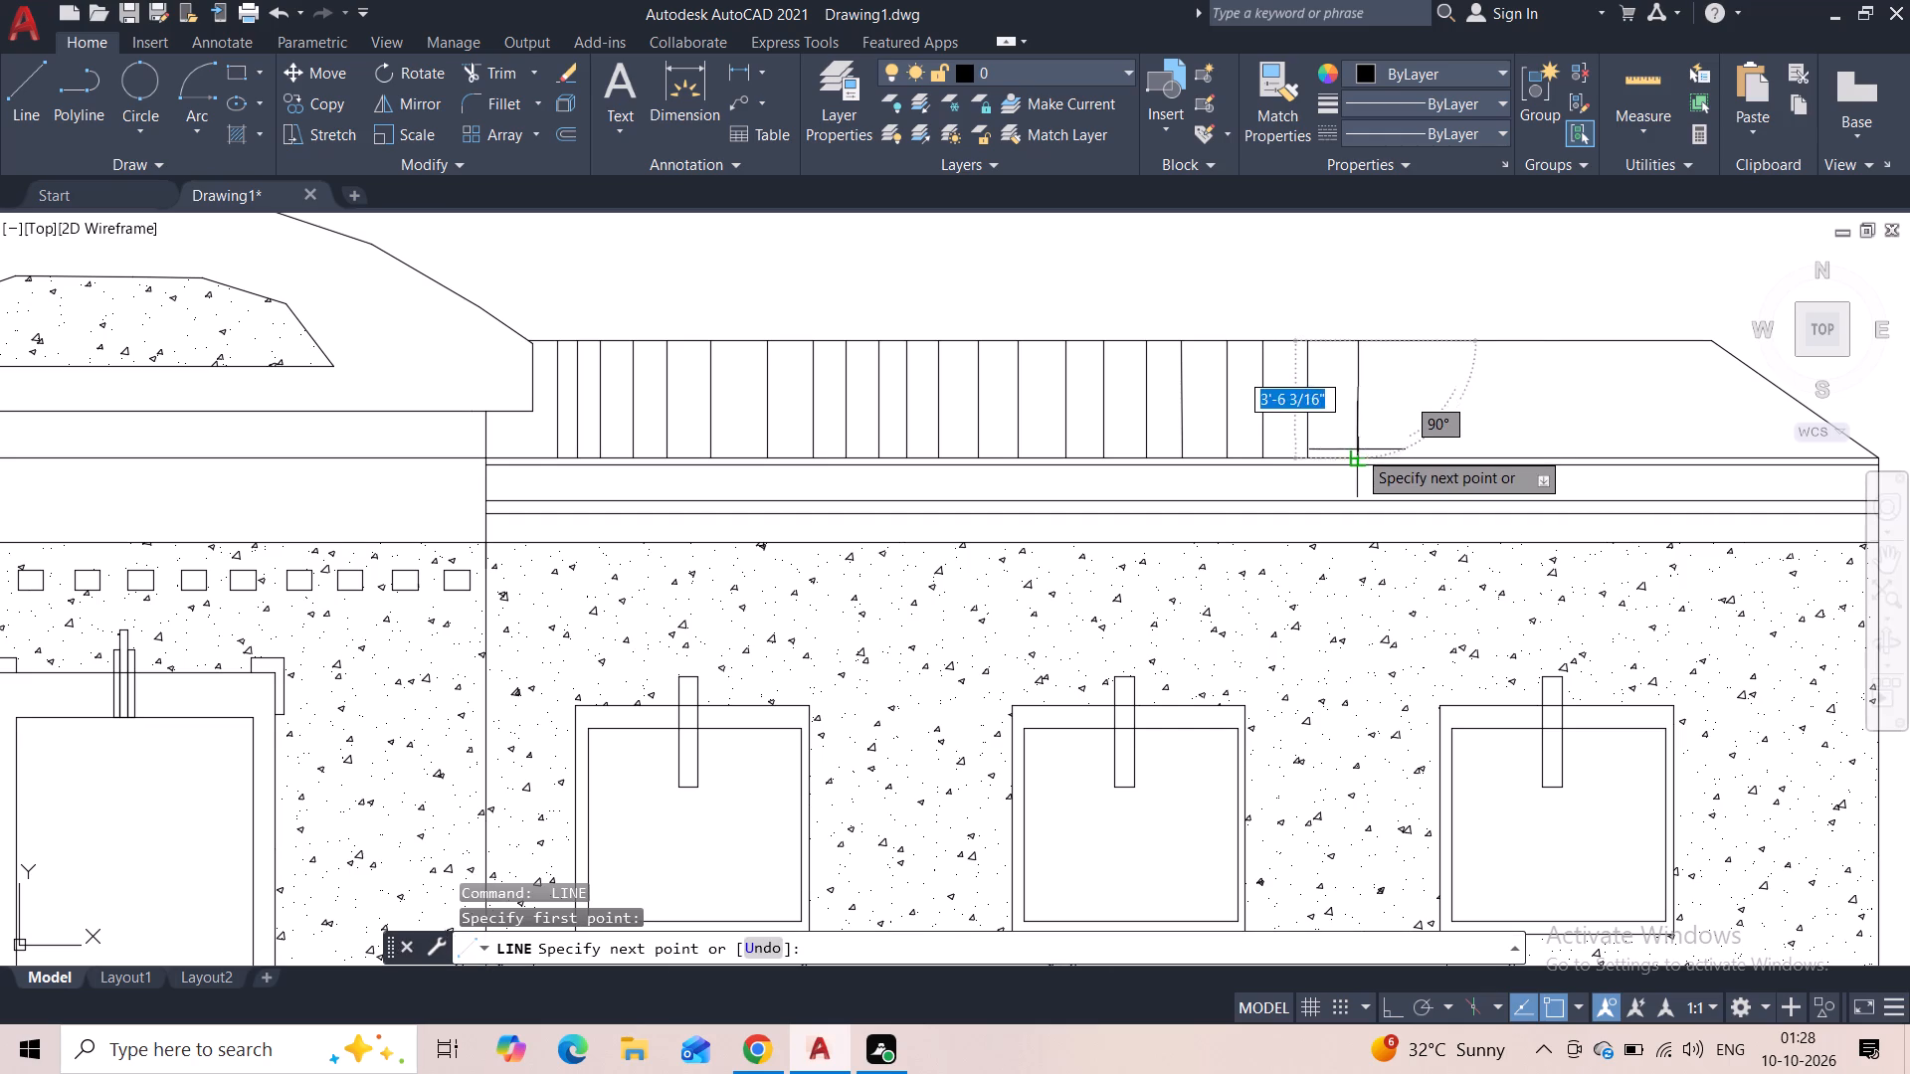
pyautogui.click(1357, 449)
pyautogui.press('Escape')
pyautogui.press('space')
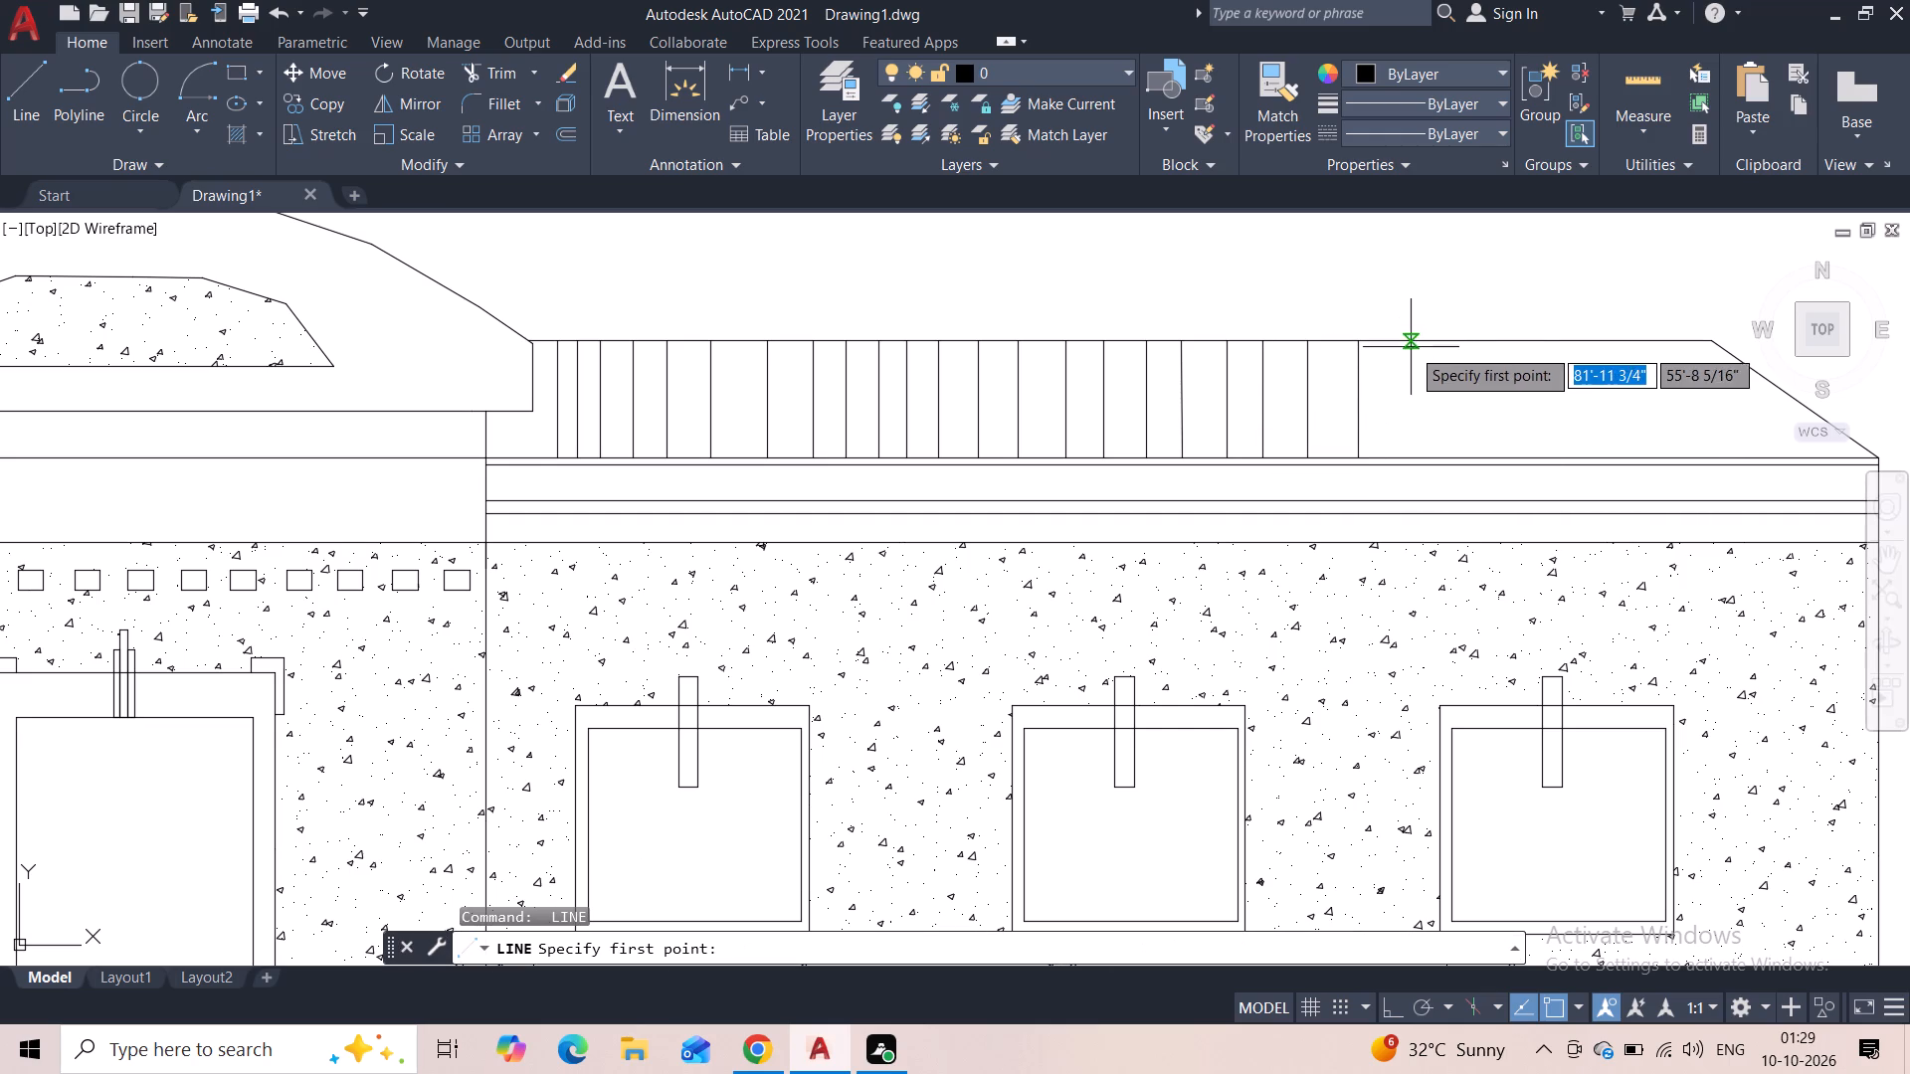
pyautogui.click(1412, 346)
pyautogui.click(1413, 452)
pyautogui.press('Escape')
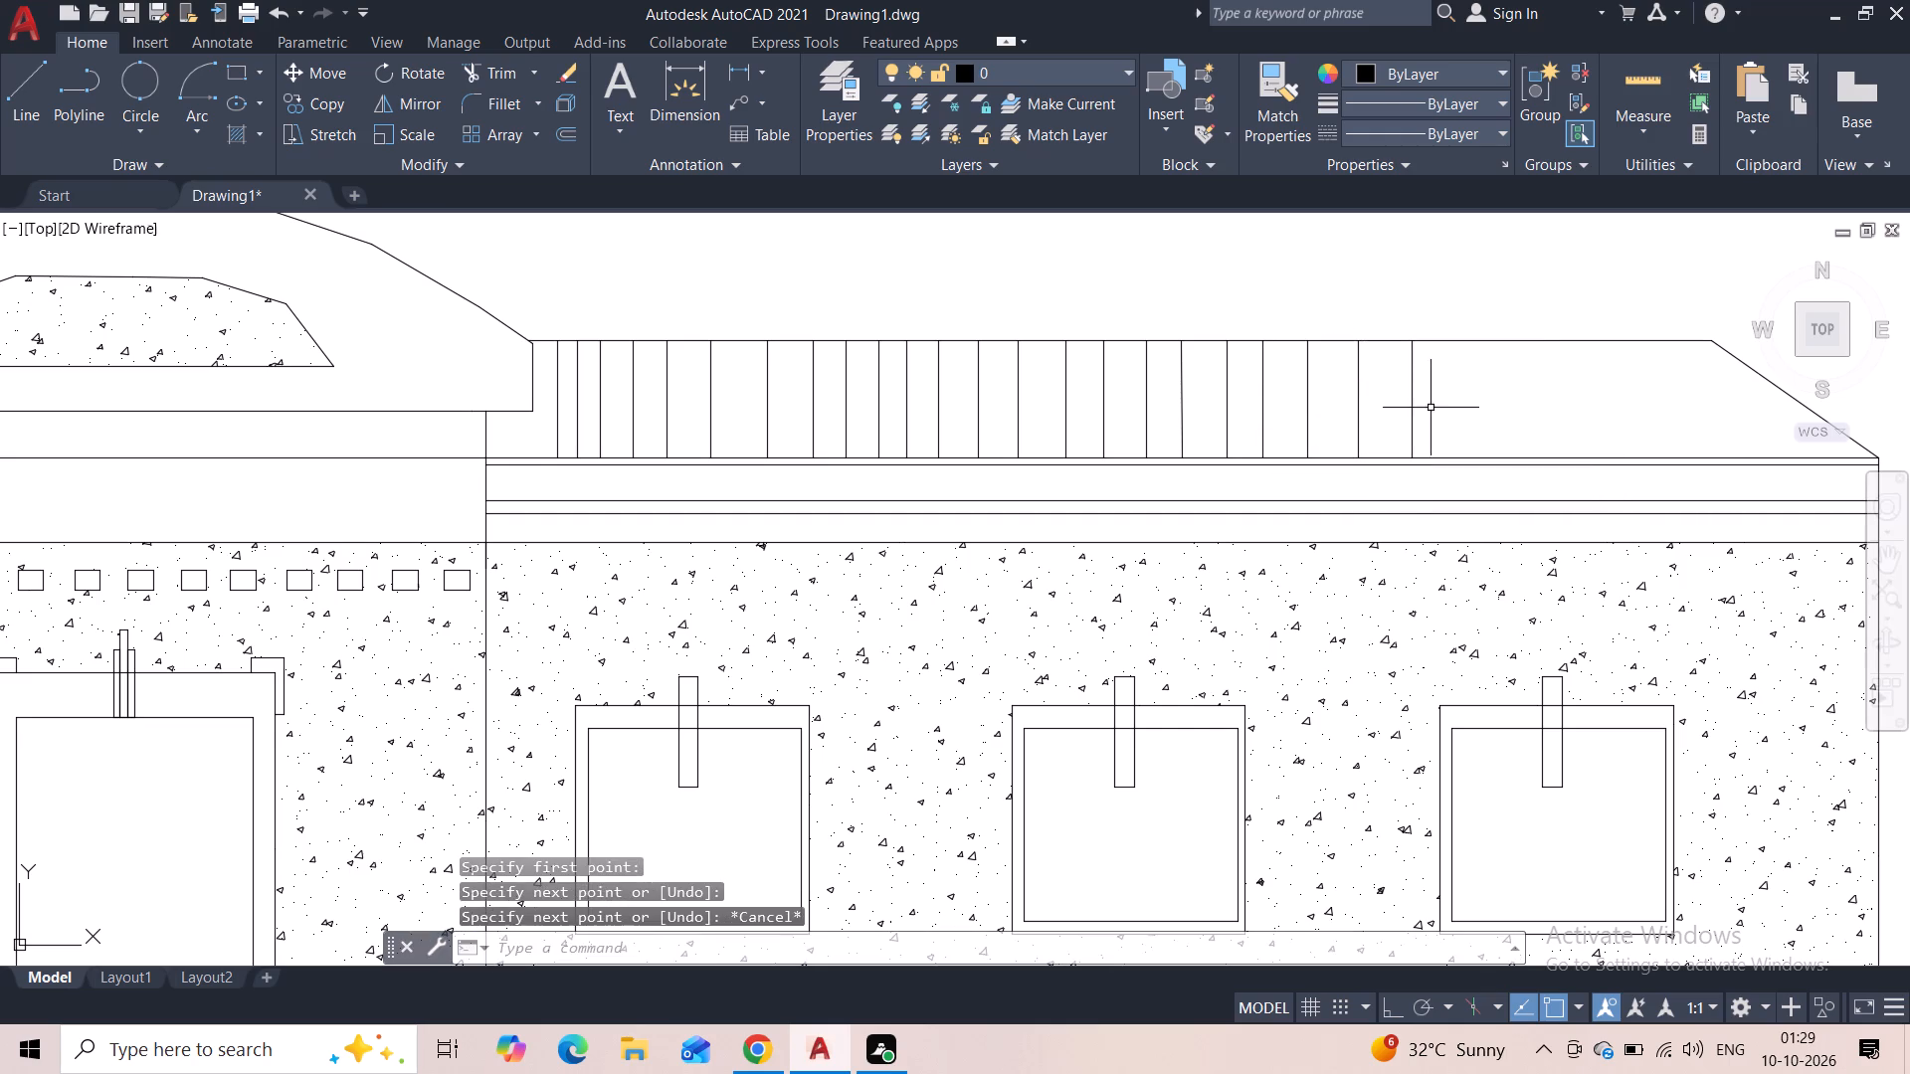
# Draw two more vertical strip lines on the wing roof above the third window's near half, spaced about 1'-7" and 1'-3".
pyautogui.press('space')
pyautogui.click(1465, 348)
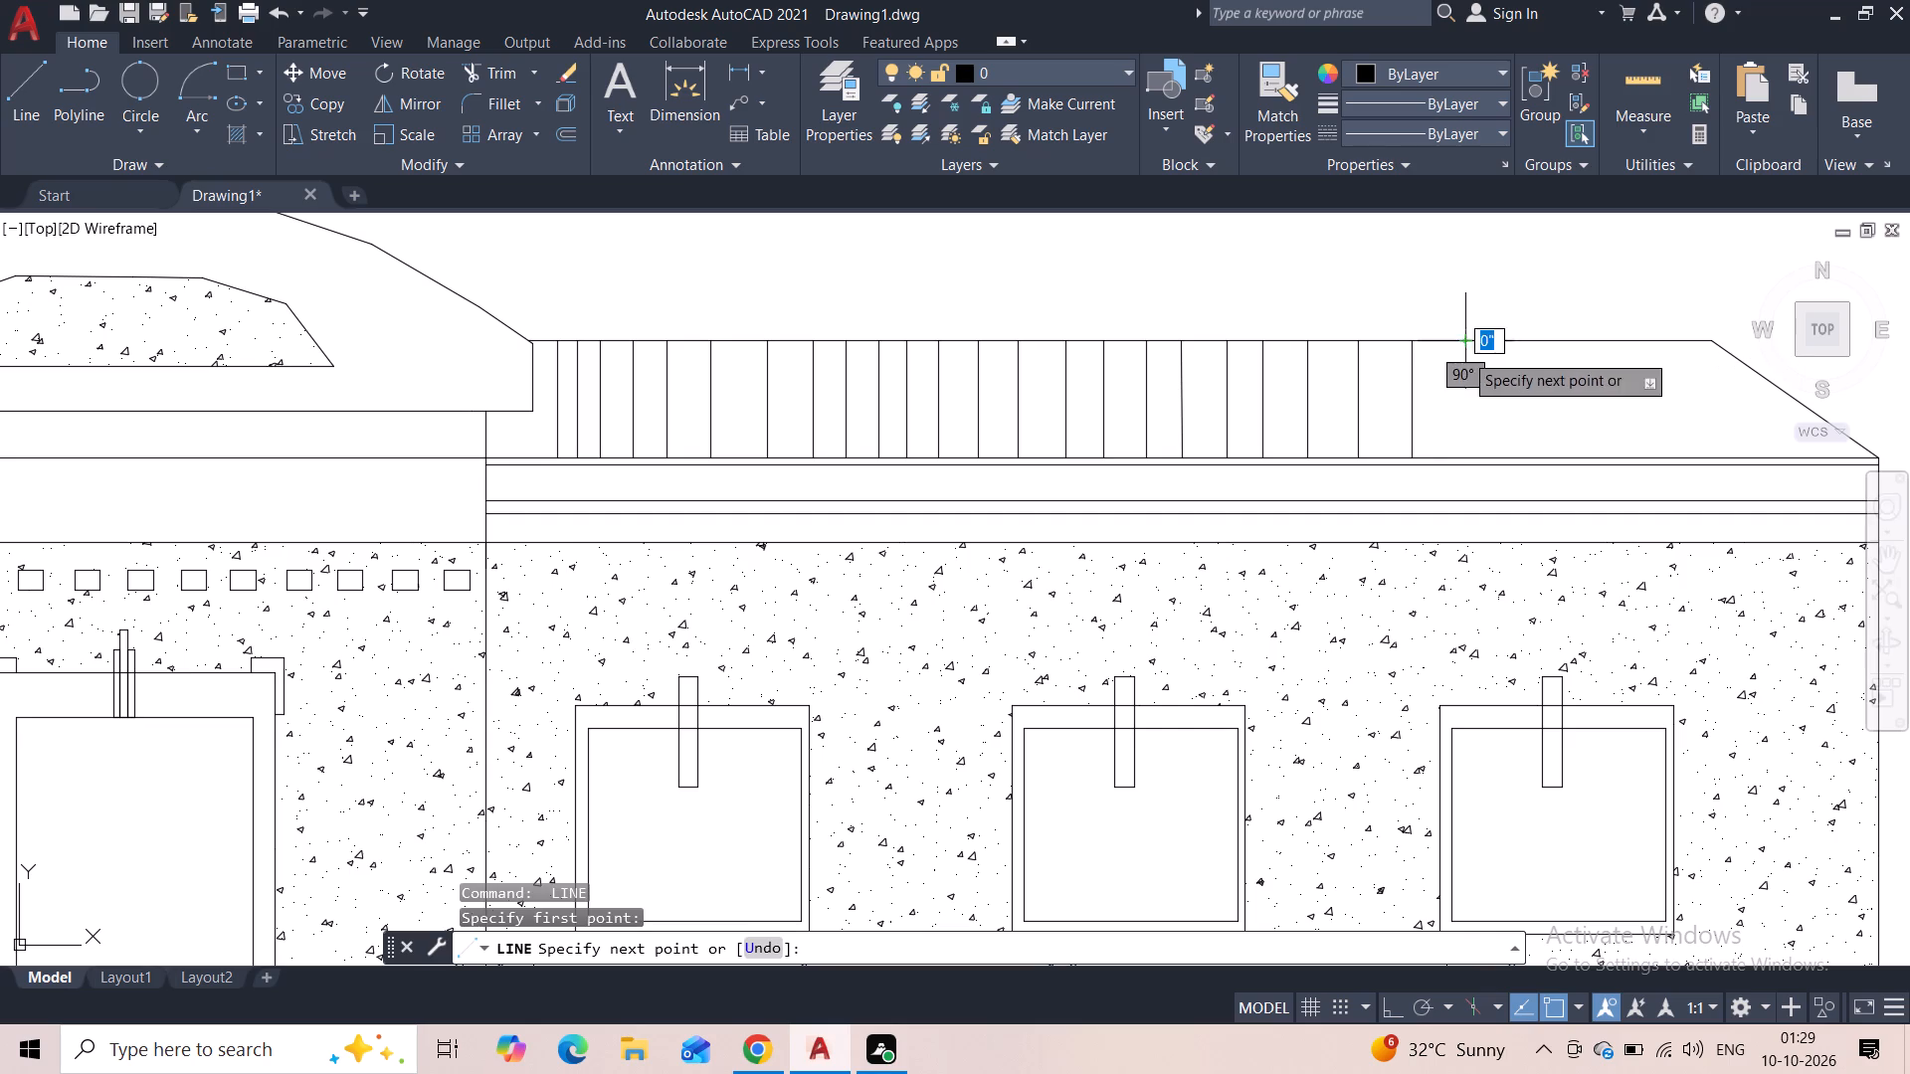
pyautogui.click(1463, 450)
pyautogui.press('Escape')
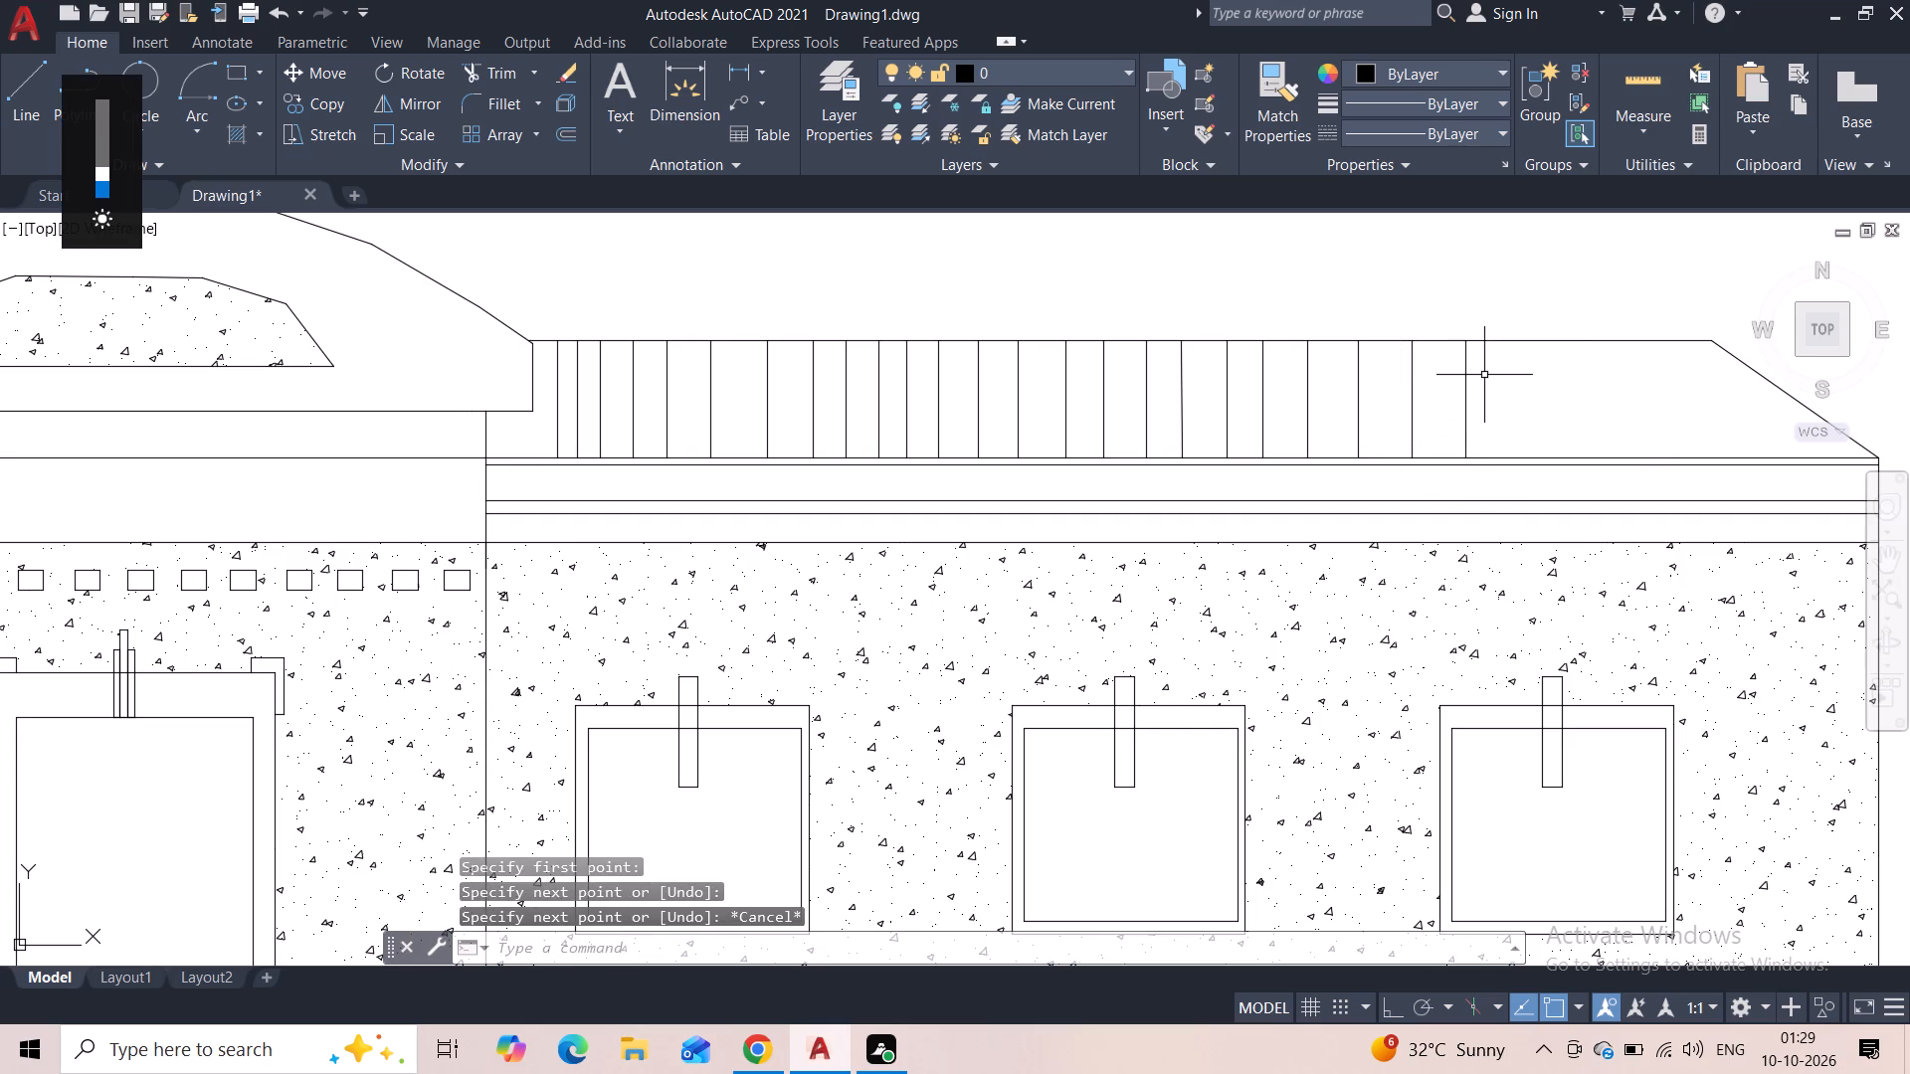
pyautogui.press('Escape')
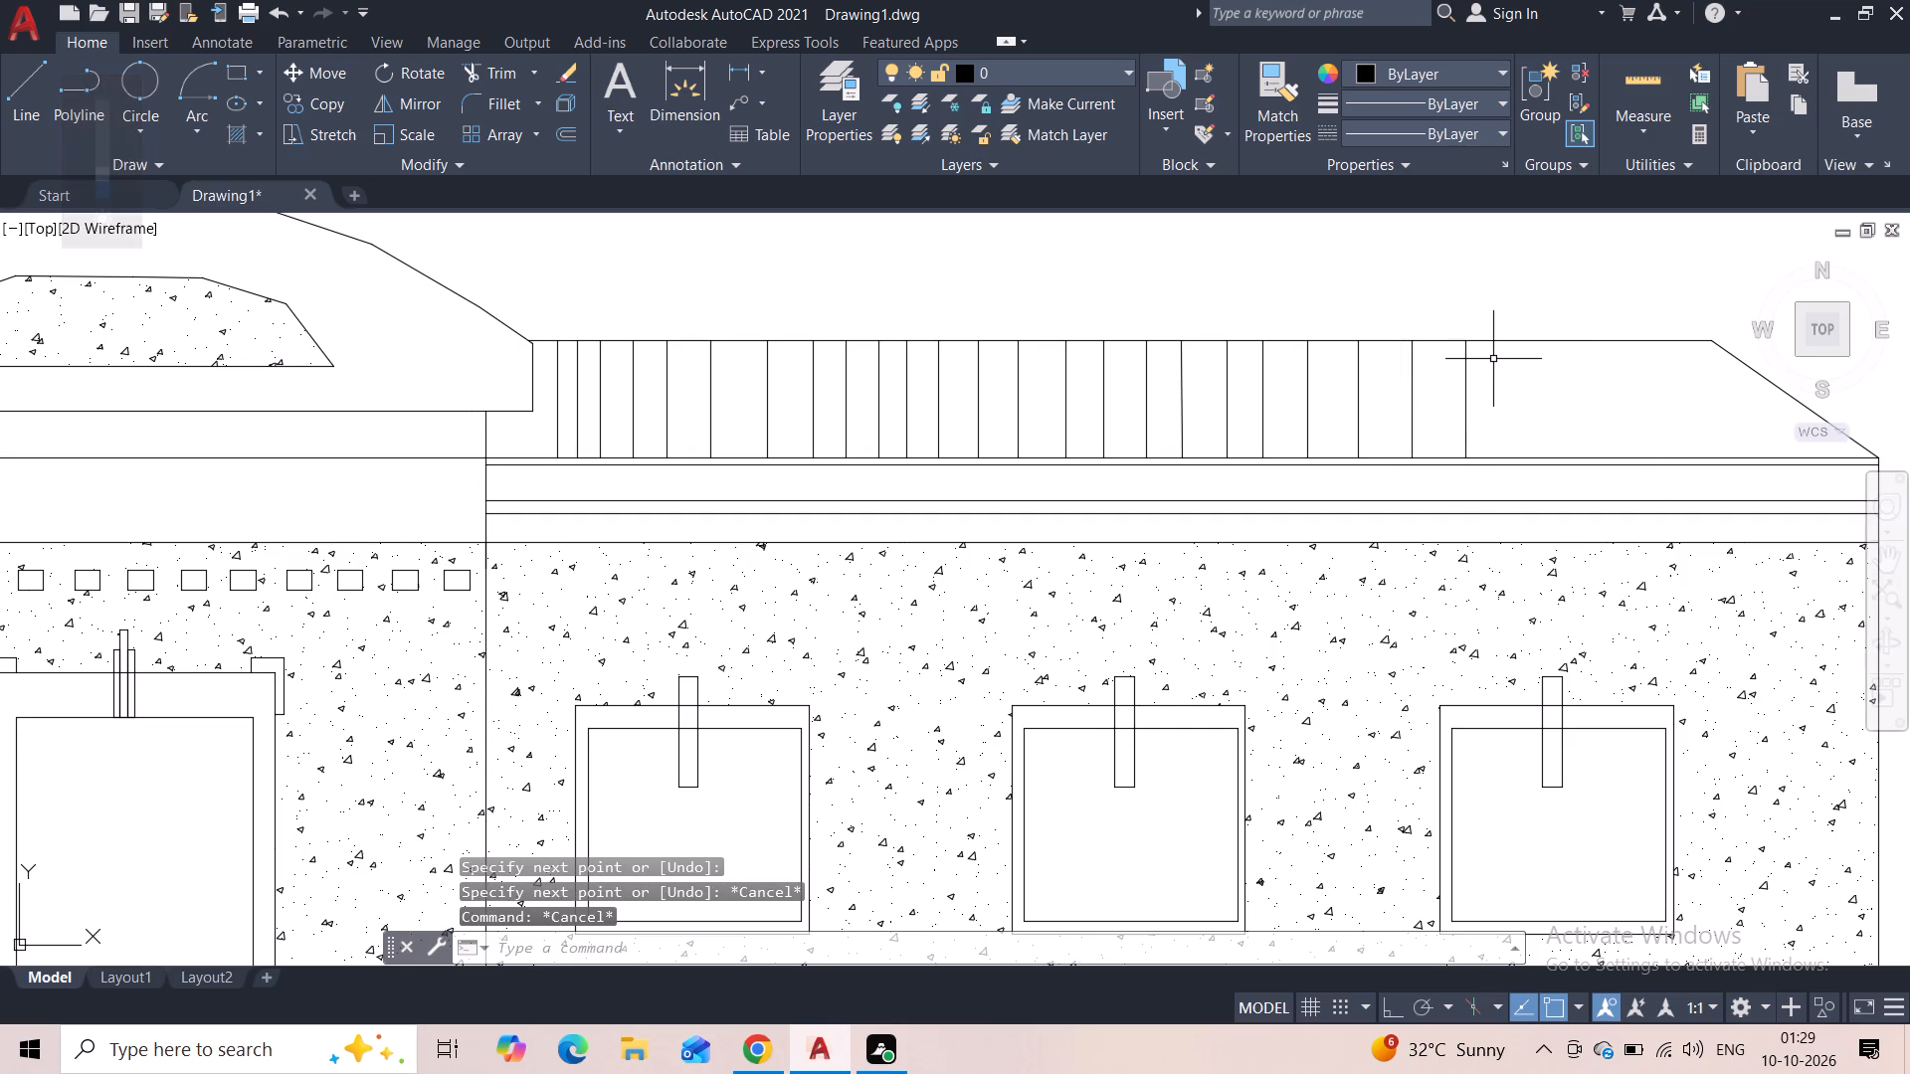
pyautogui.press('space')
pyautogui.click(1506, 345)
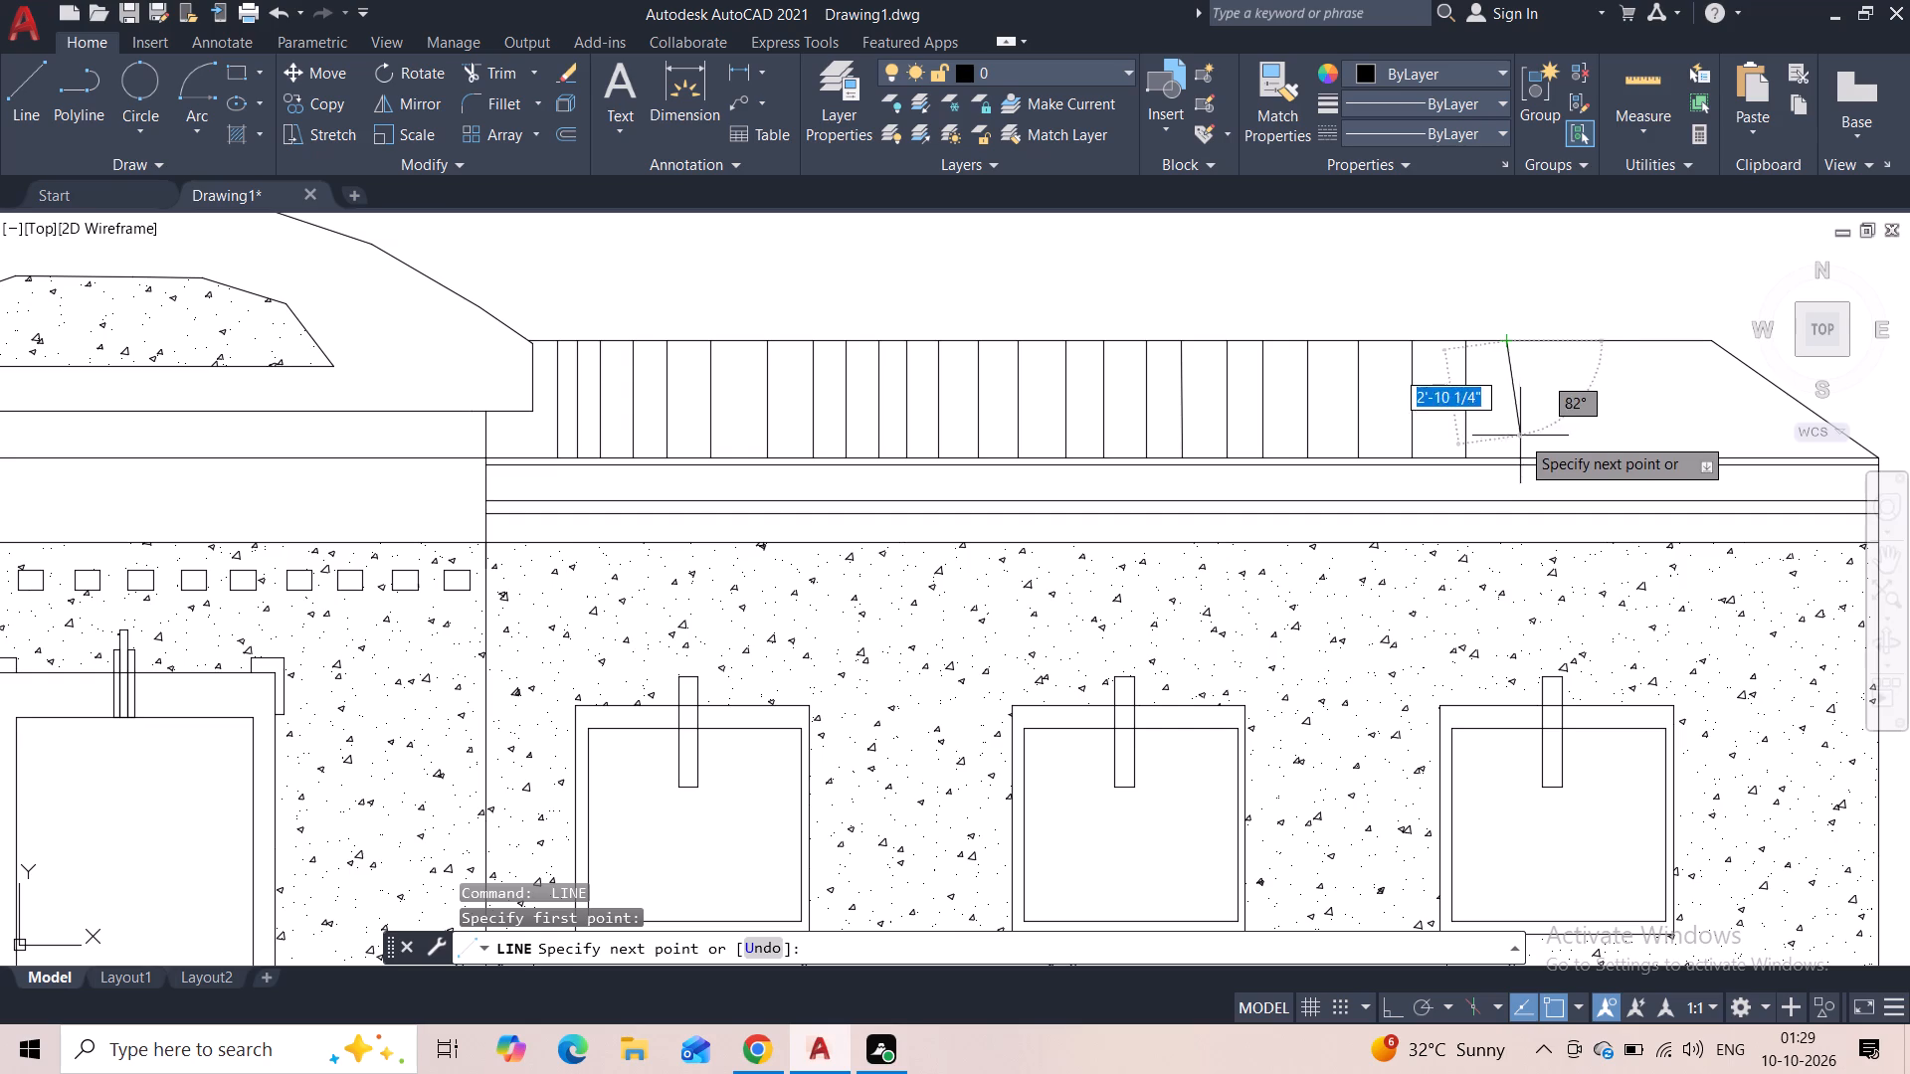
pyautogui.click(1507, 450)
pyautogui.press('space')
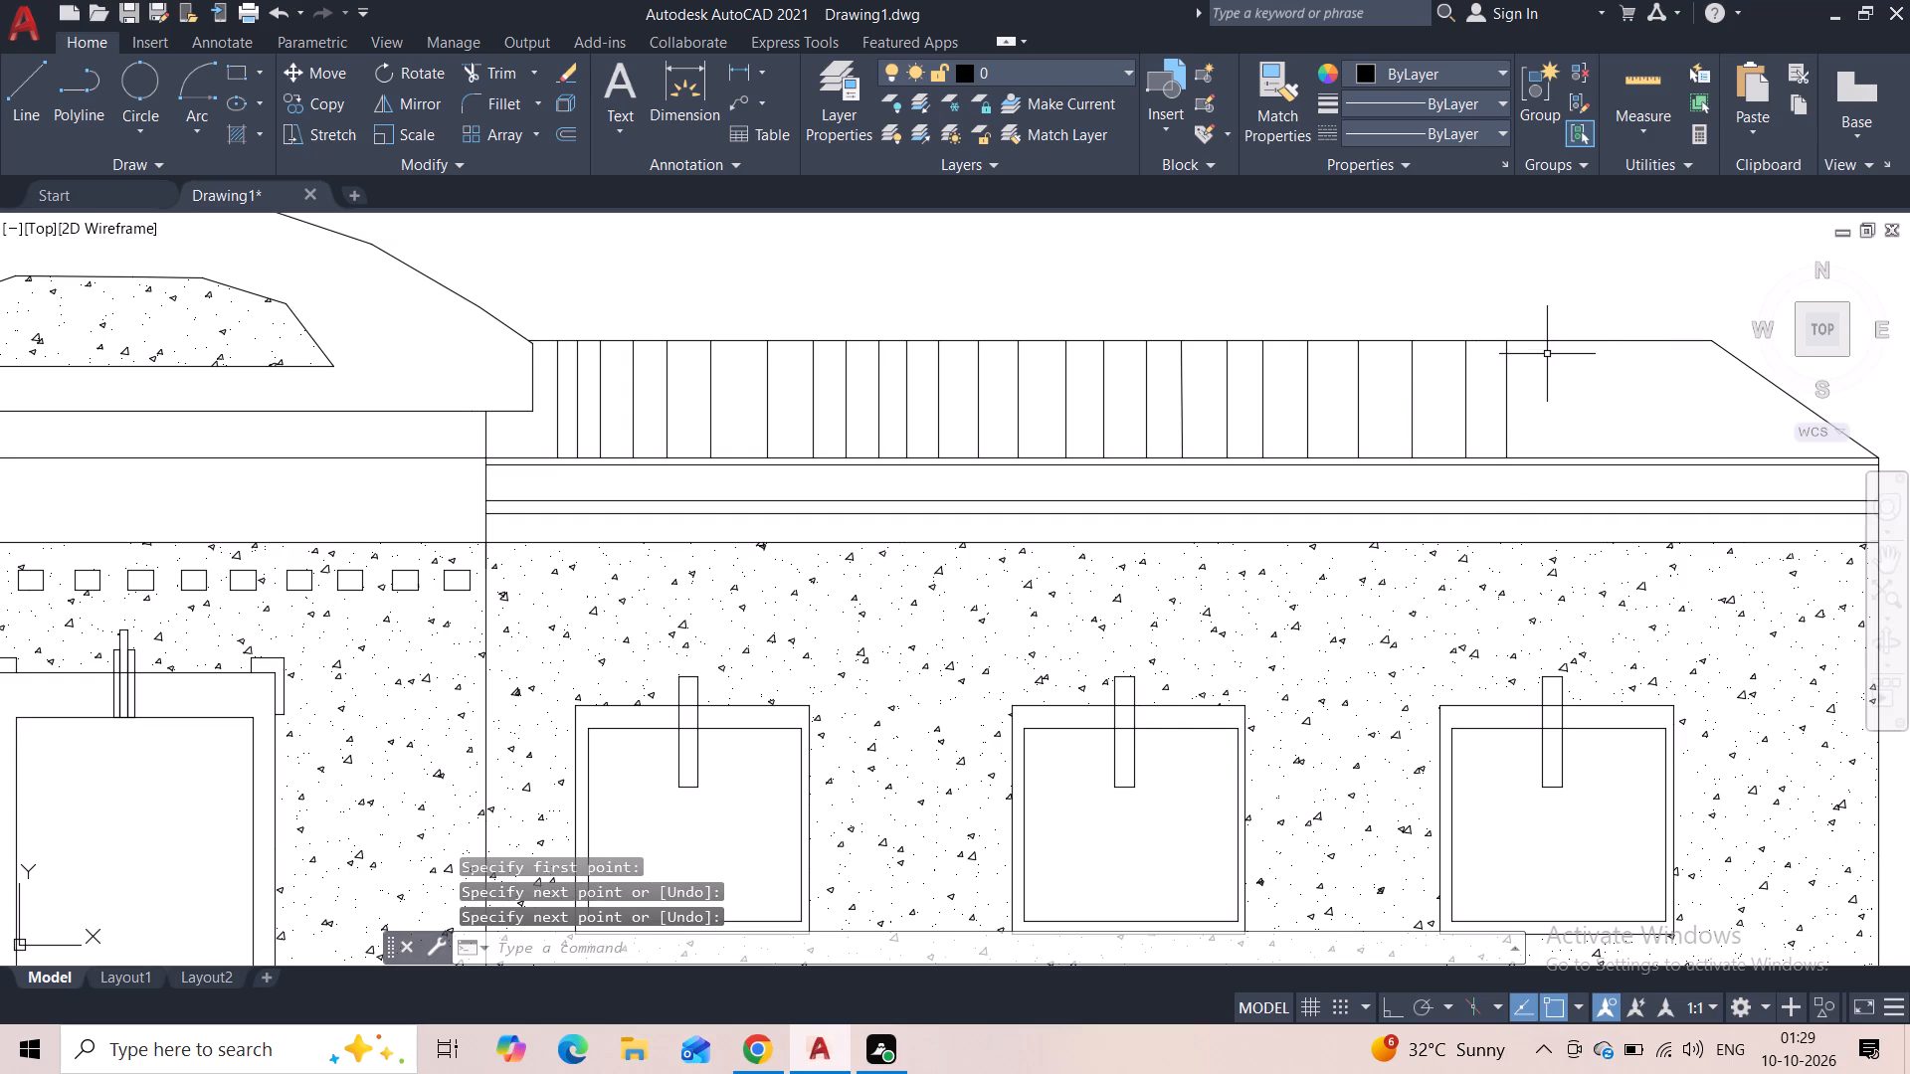
# Draw two more vertical strip lines on the wing roof above the third window's far half, each spaced about 1'-6", from top edge to eave.
pyautogui.press('space')
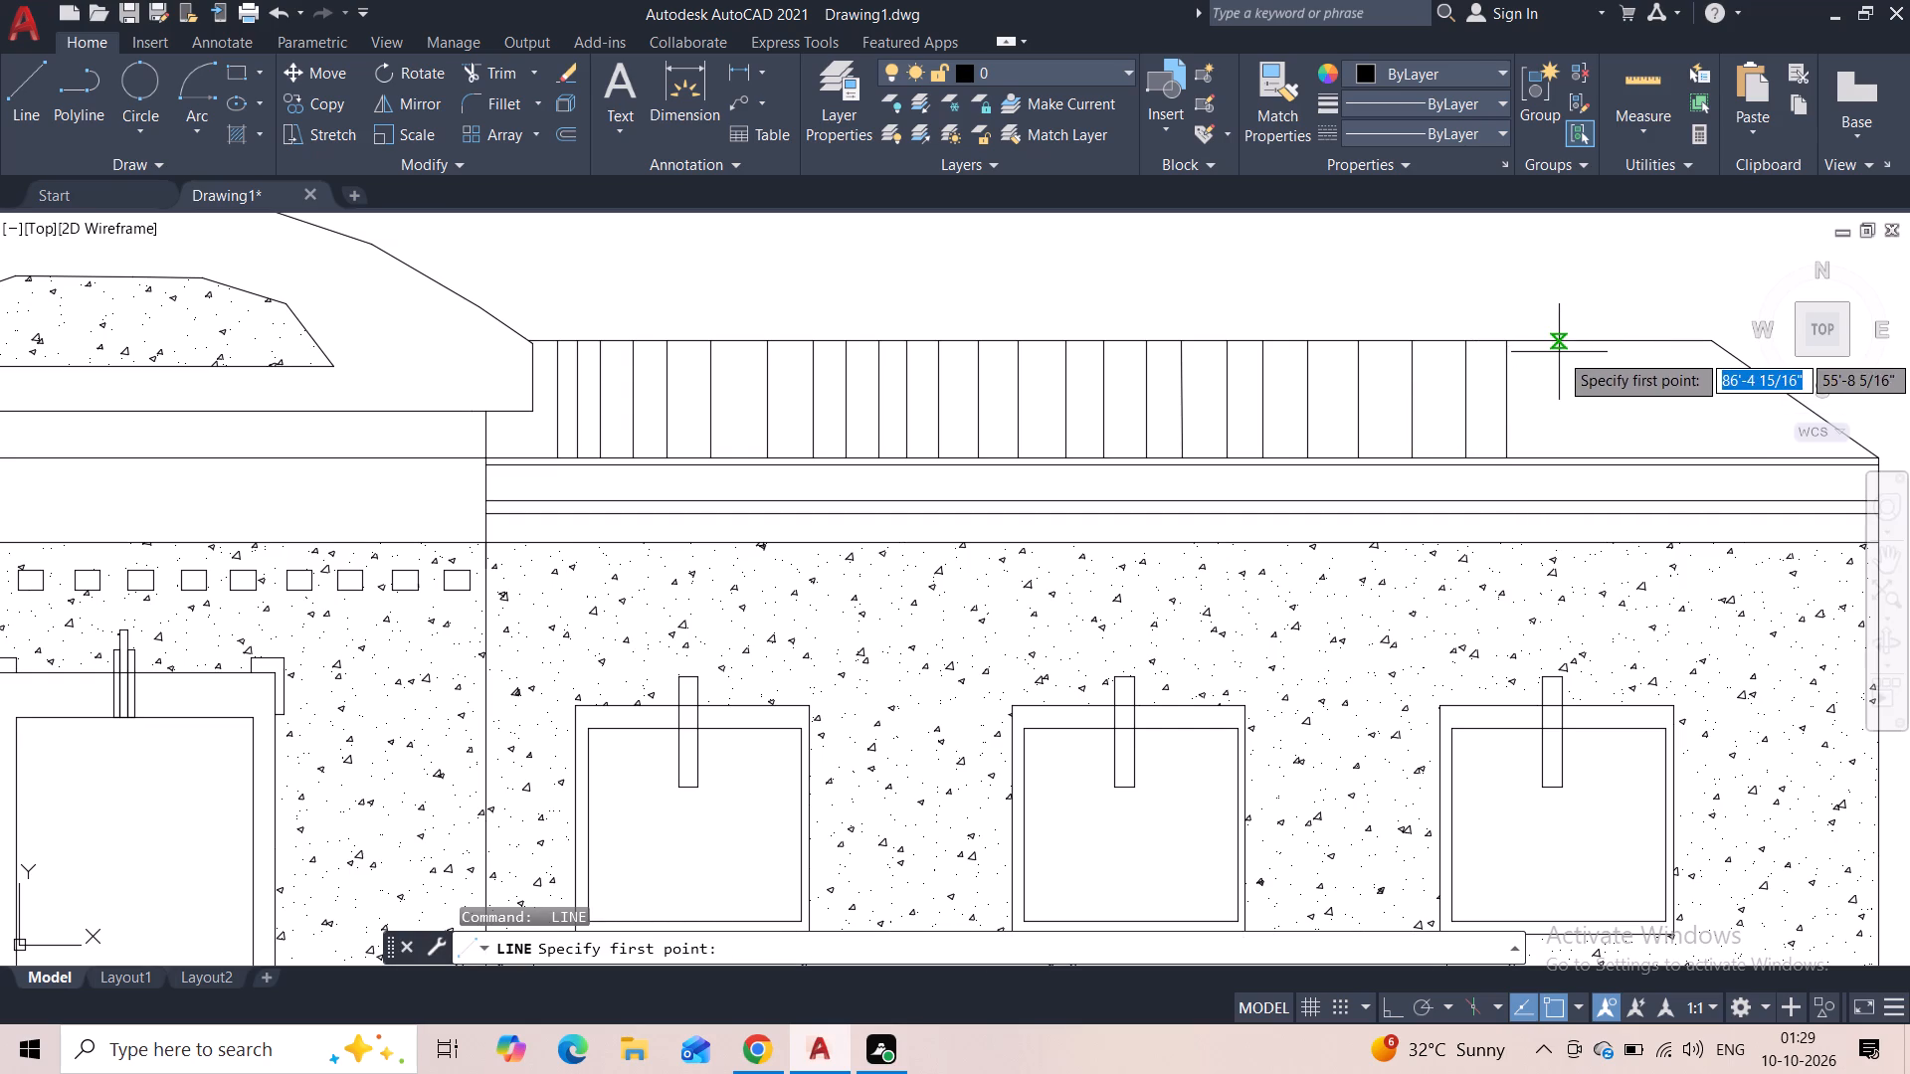
pyautogui.click(1559, 352)
pyautogui.click(1561, 451)
pyautogui.press('space')
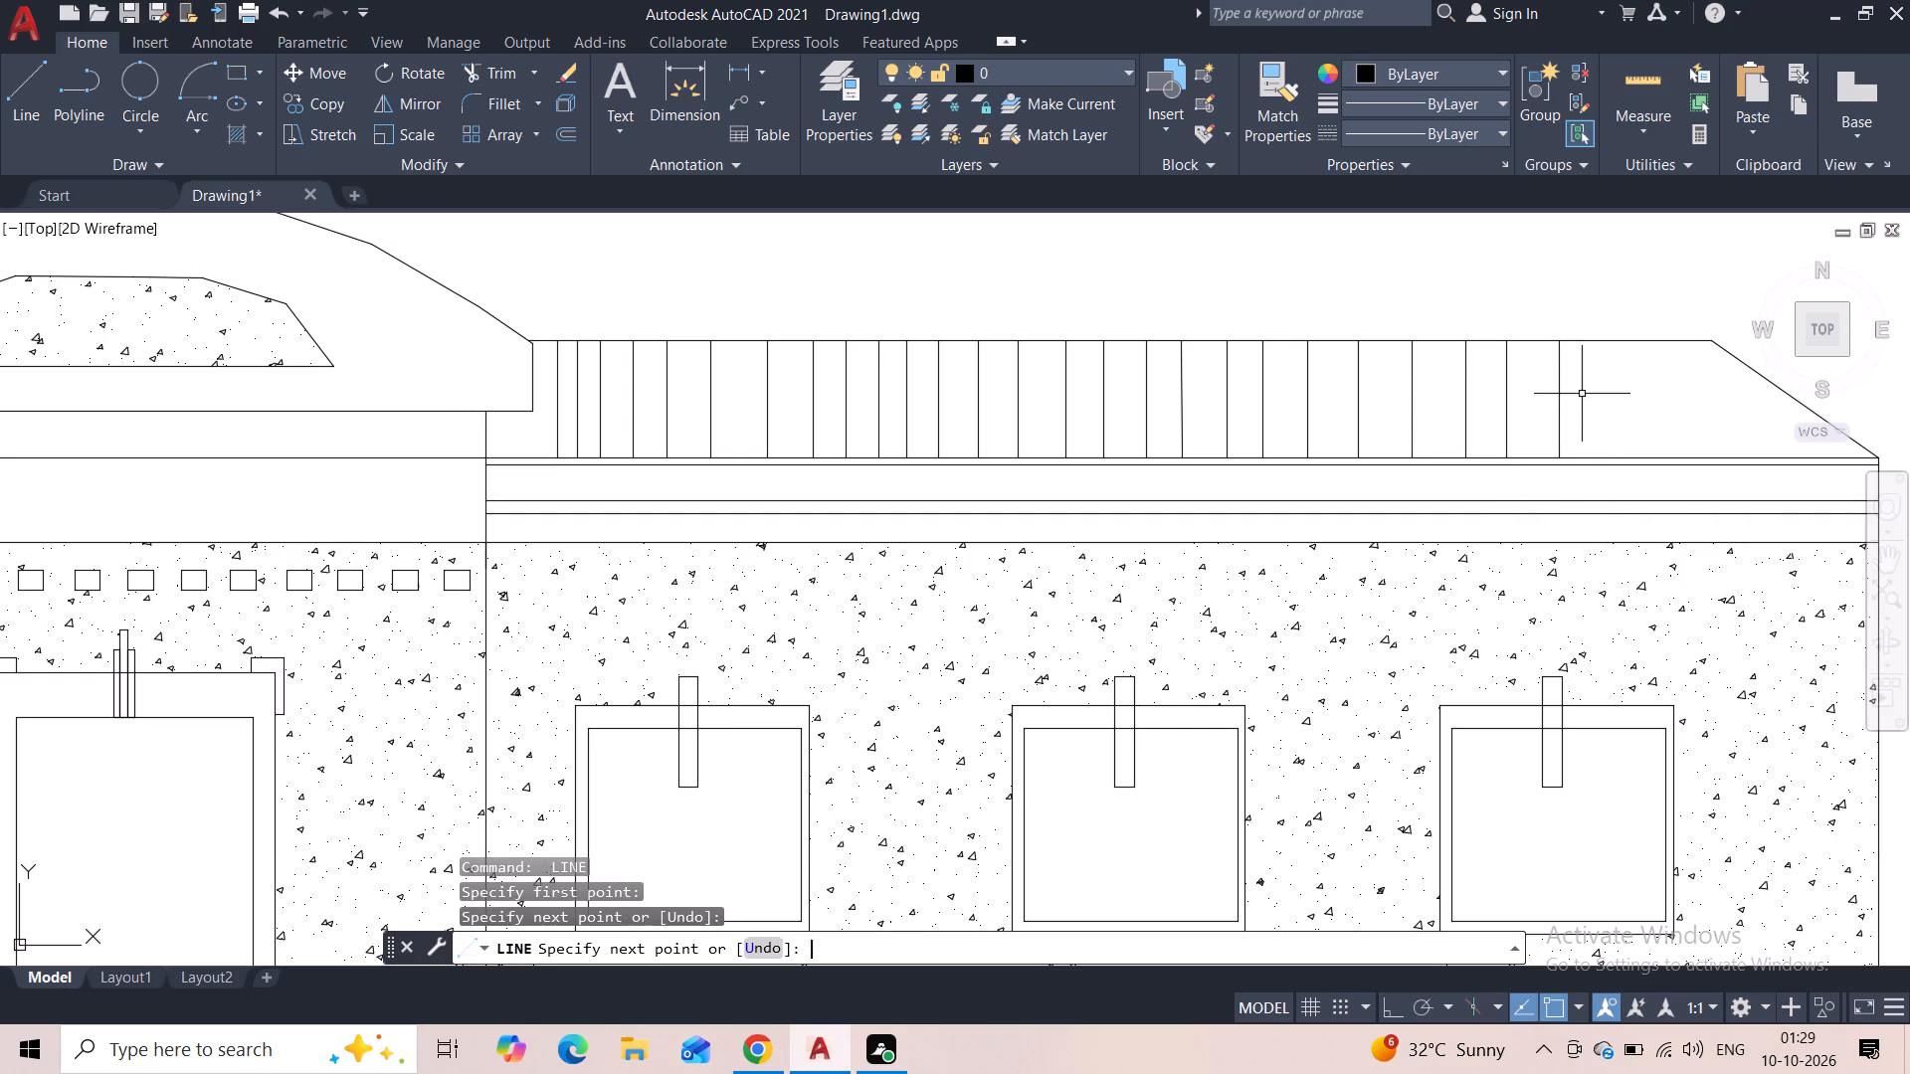
pyautogui.press('space')
pyautogui.click(1610, 350)
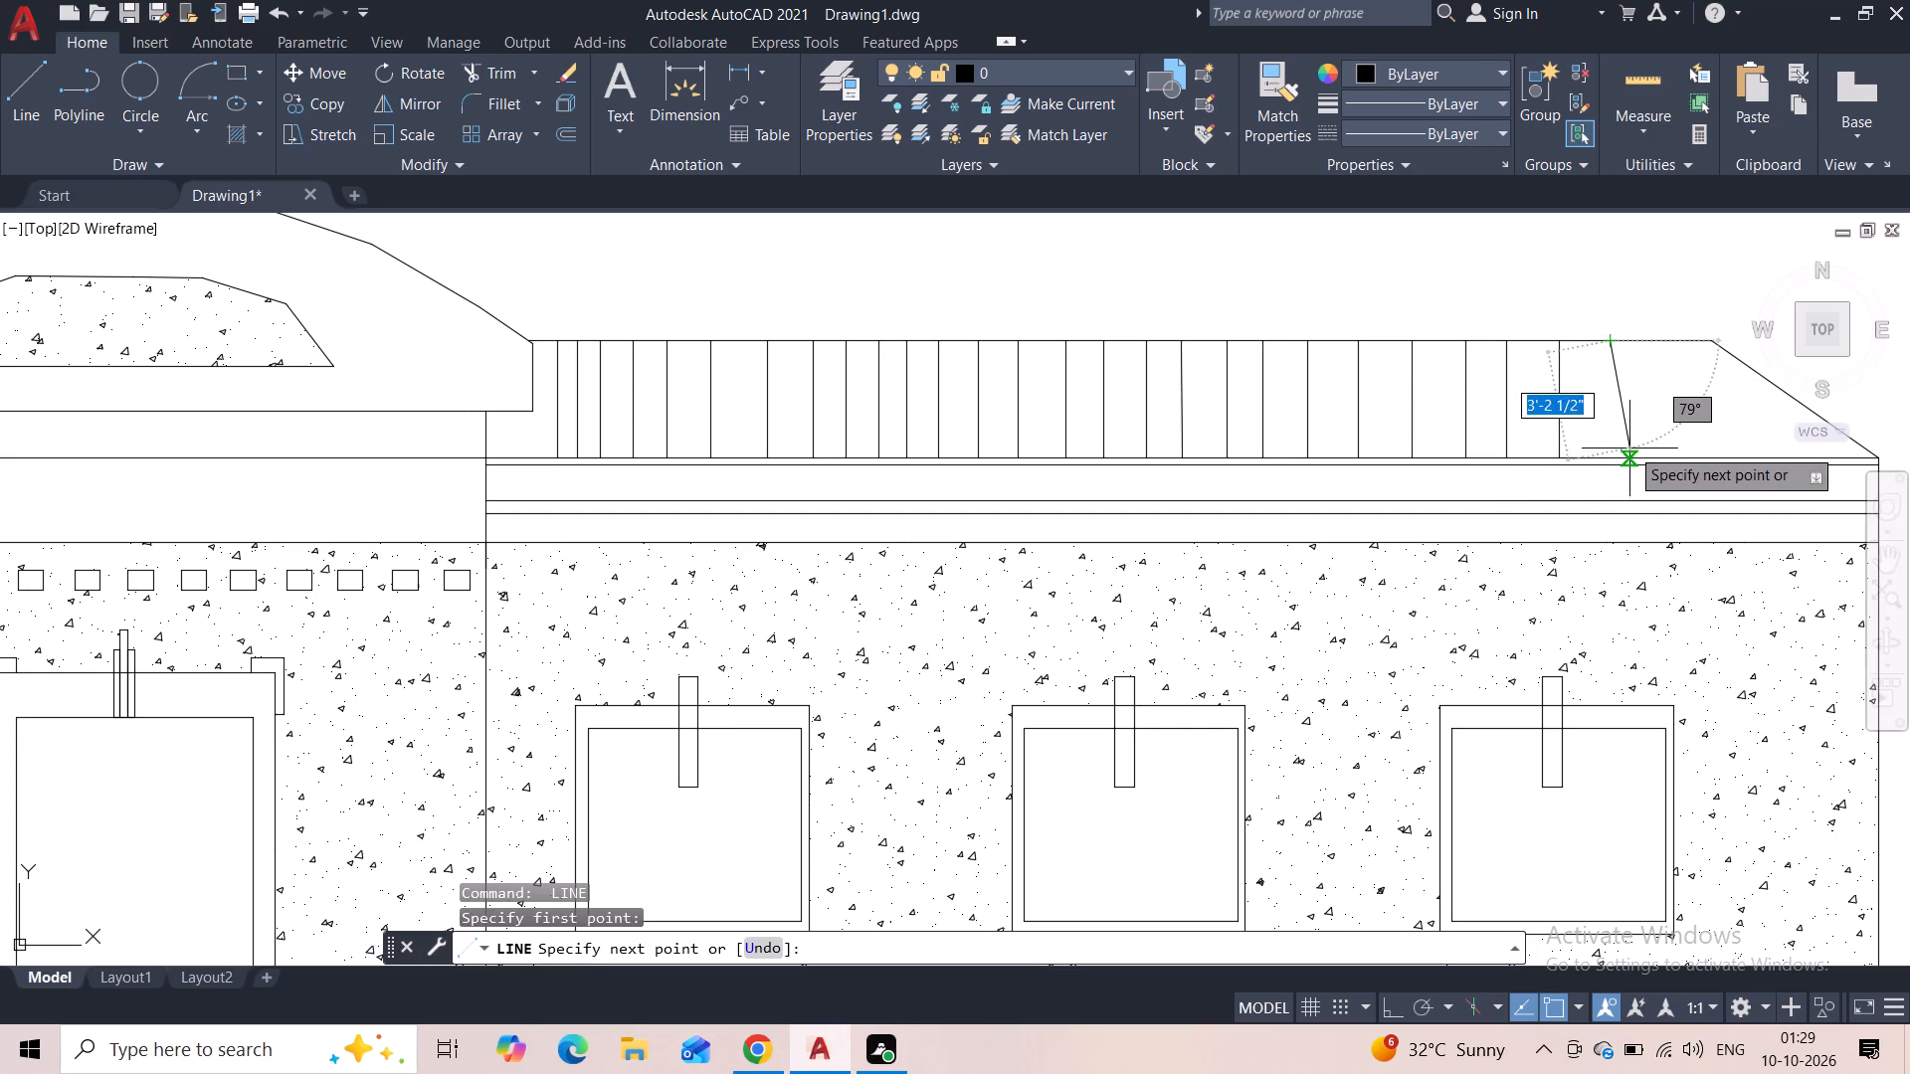
pyautogui.click(1615, 458)
pyautogui.press('space')
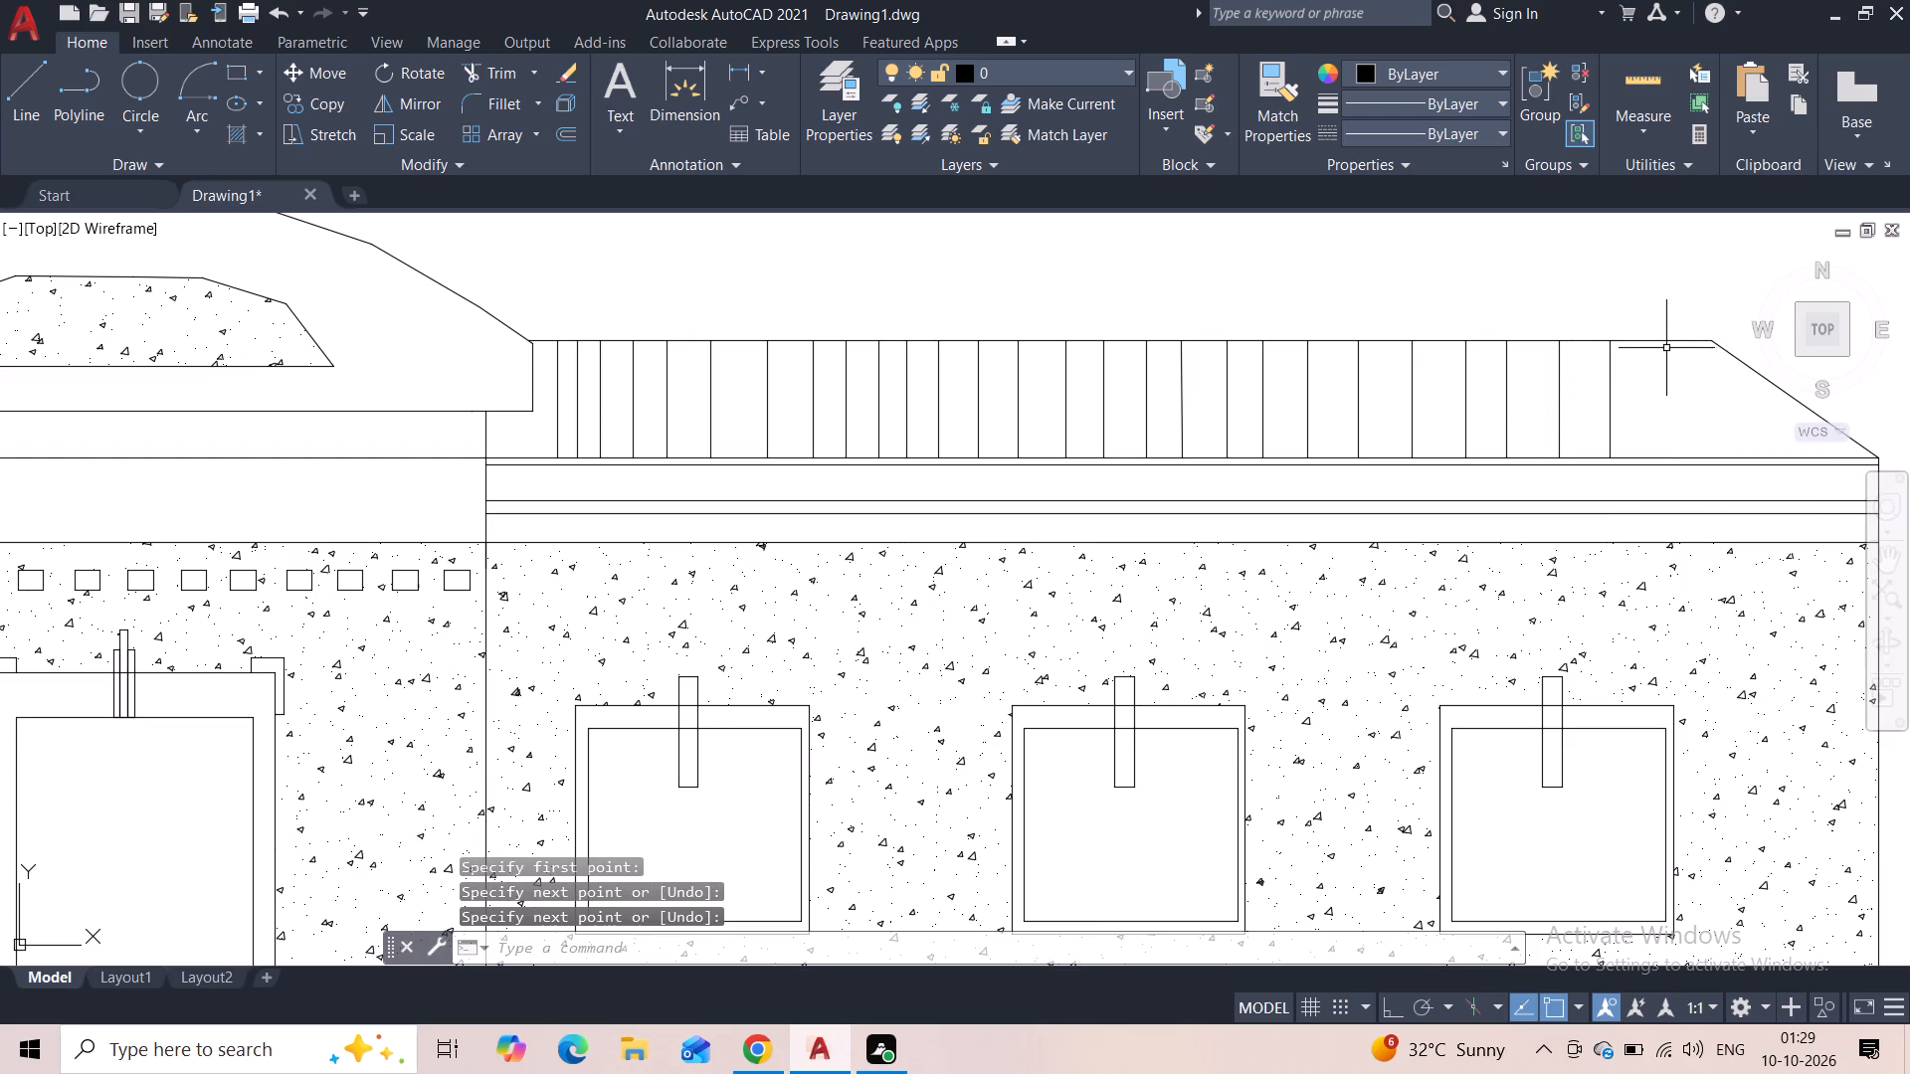
# Draw two more vertical strip lines, spaced about 1'-7" and 1'-5", with the second running from the roof's far top corner to the eave.
pyautogui.press('space')
pyautogui.click(1663, 347)
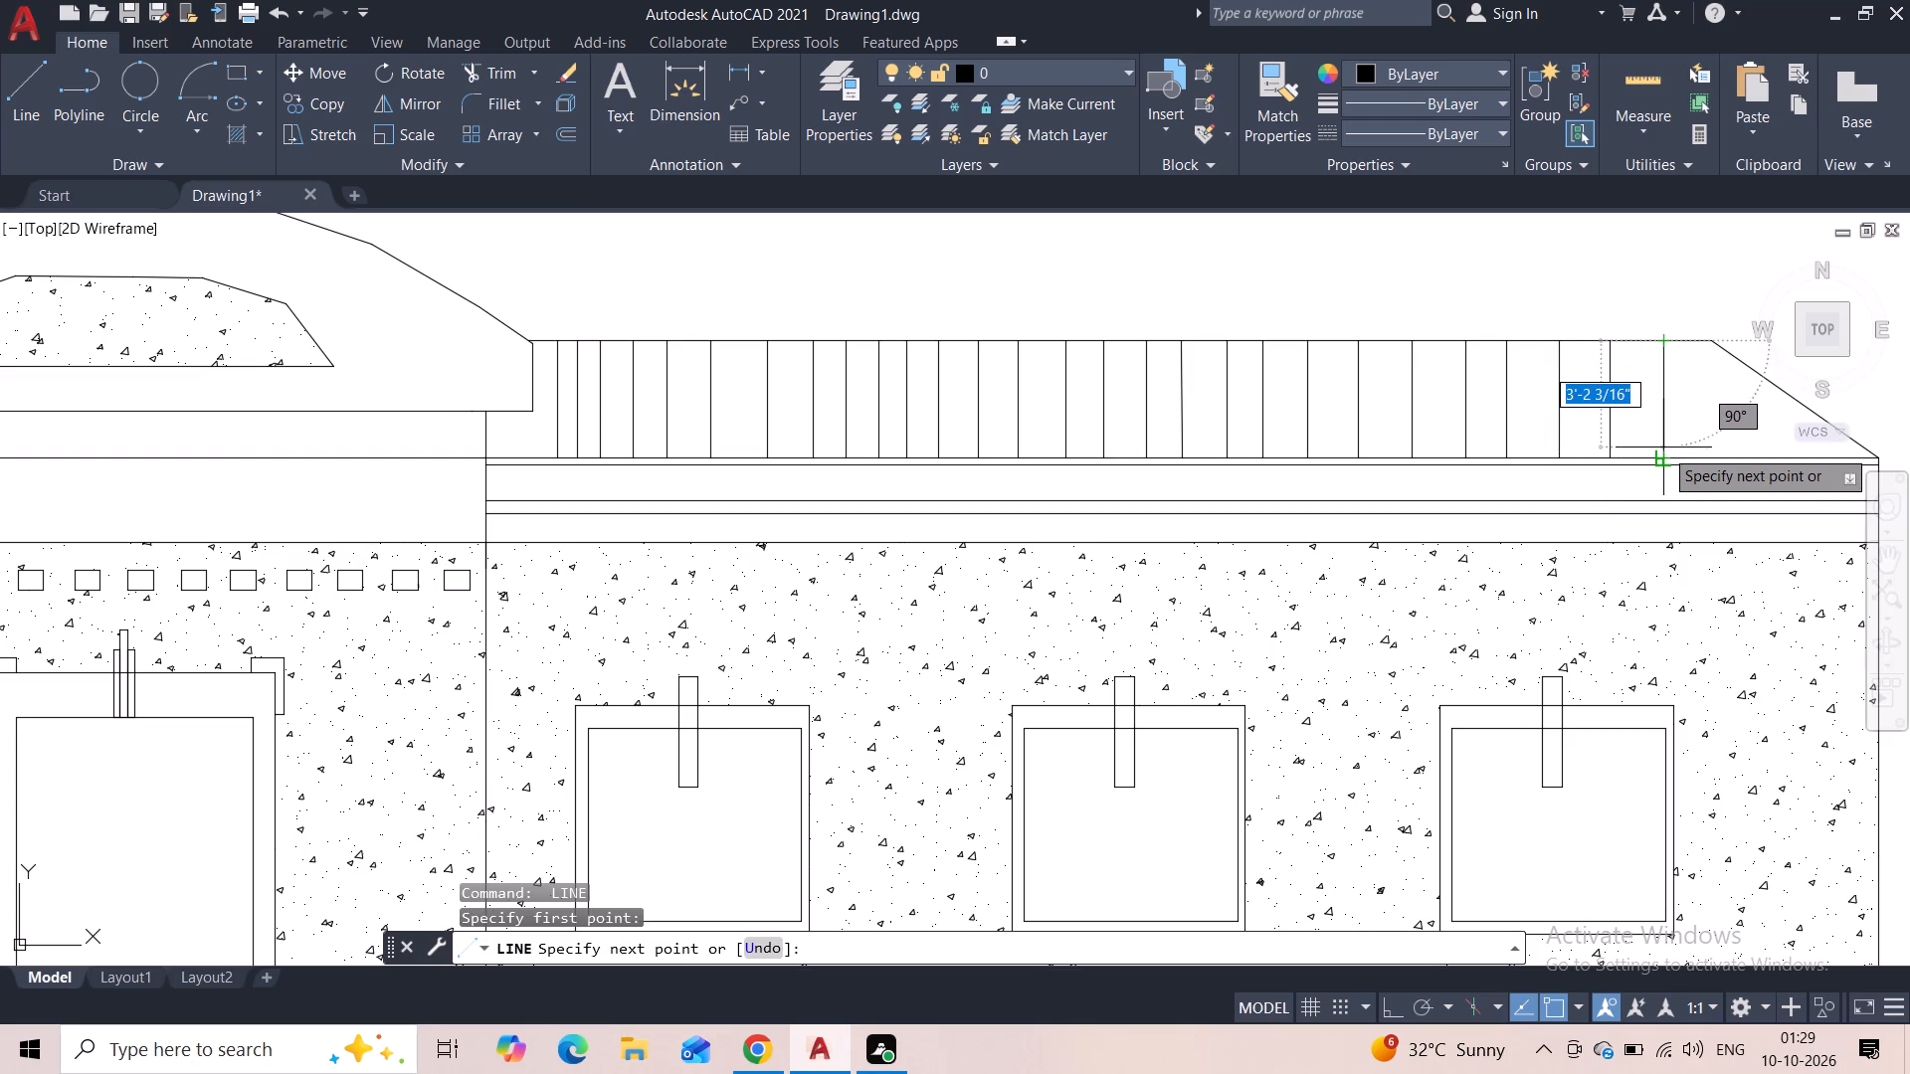
pyautogui.click(1663, 452)
pyautogui.press('space')
pyautogui.press('space')
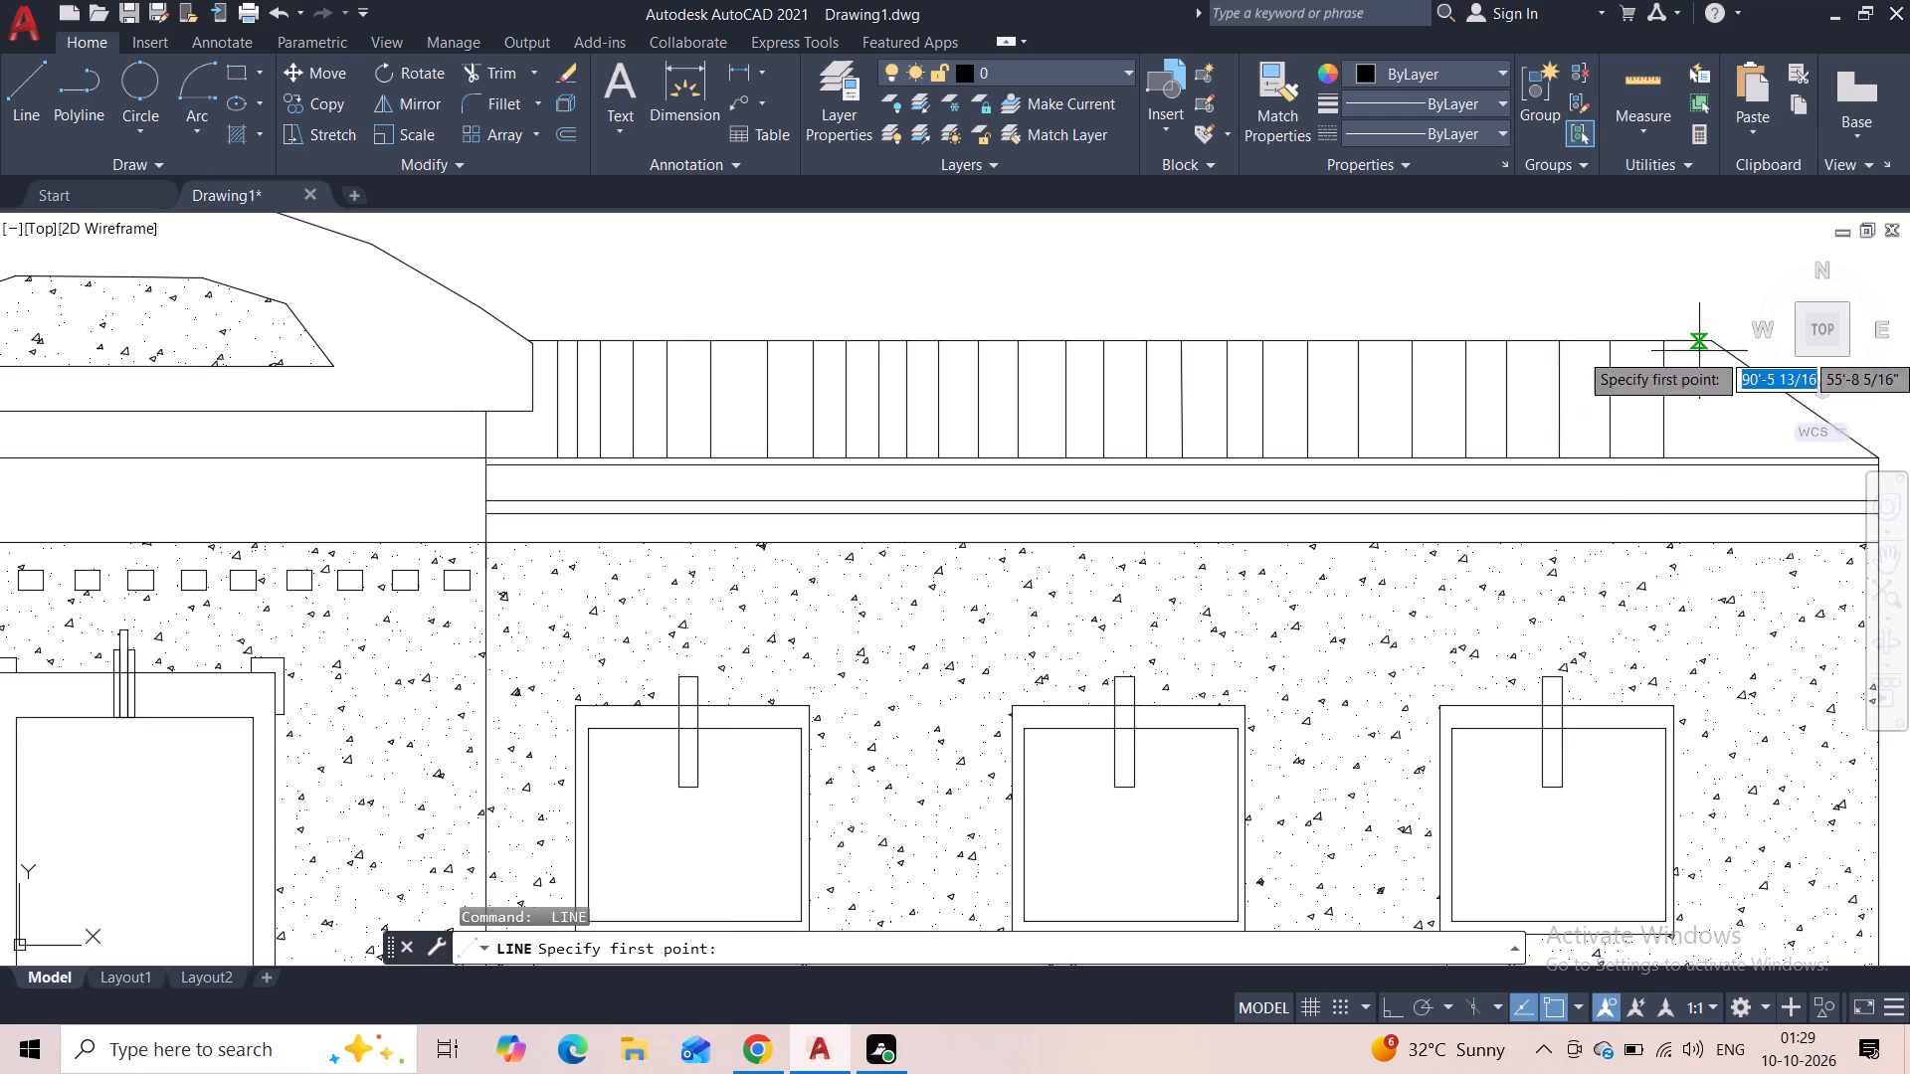
pyautogui.click(1707, 348)
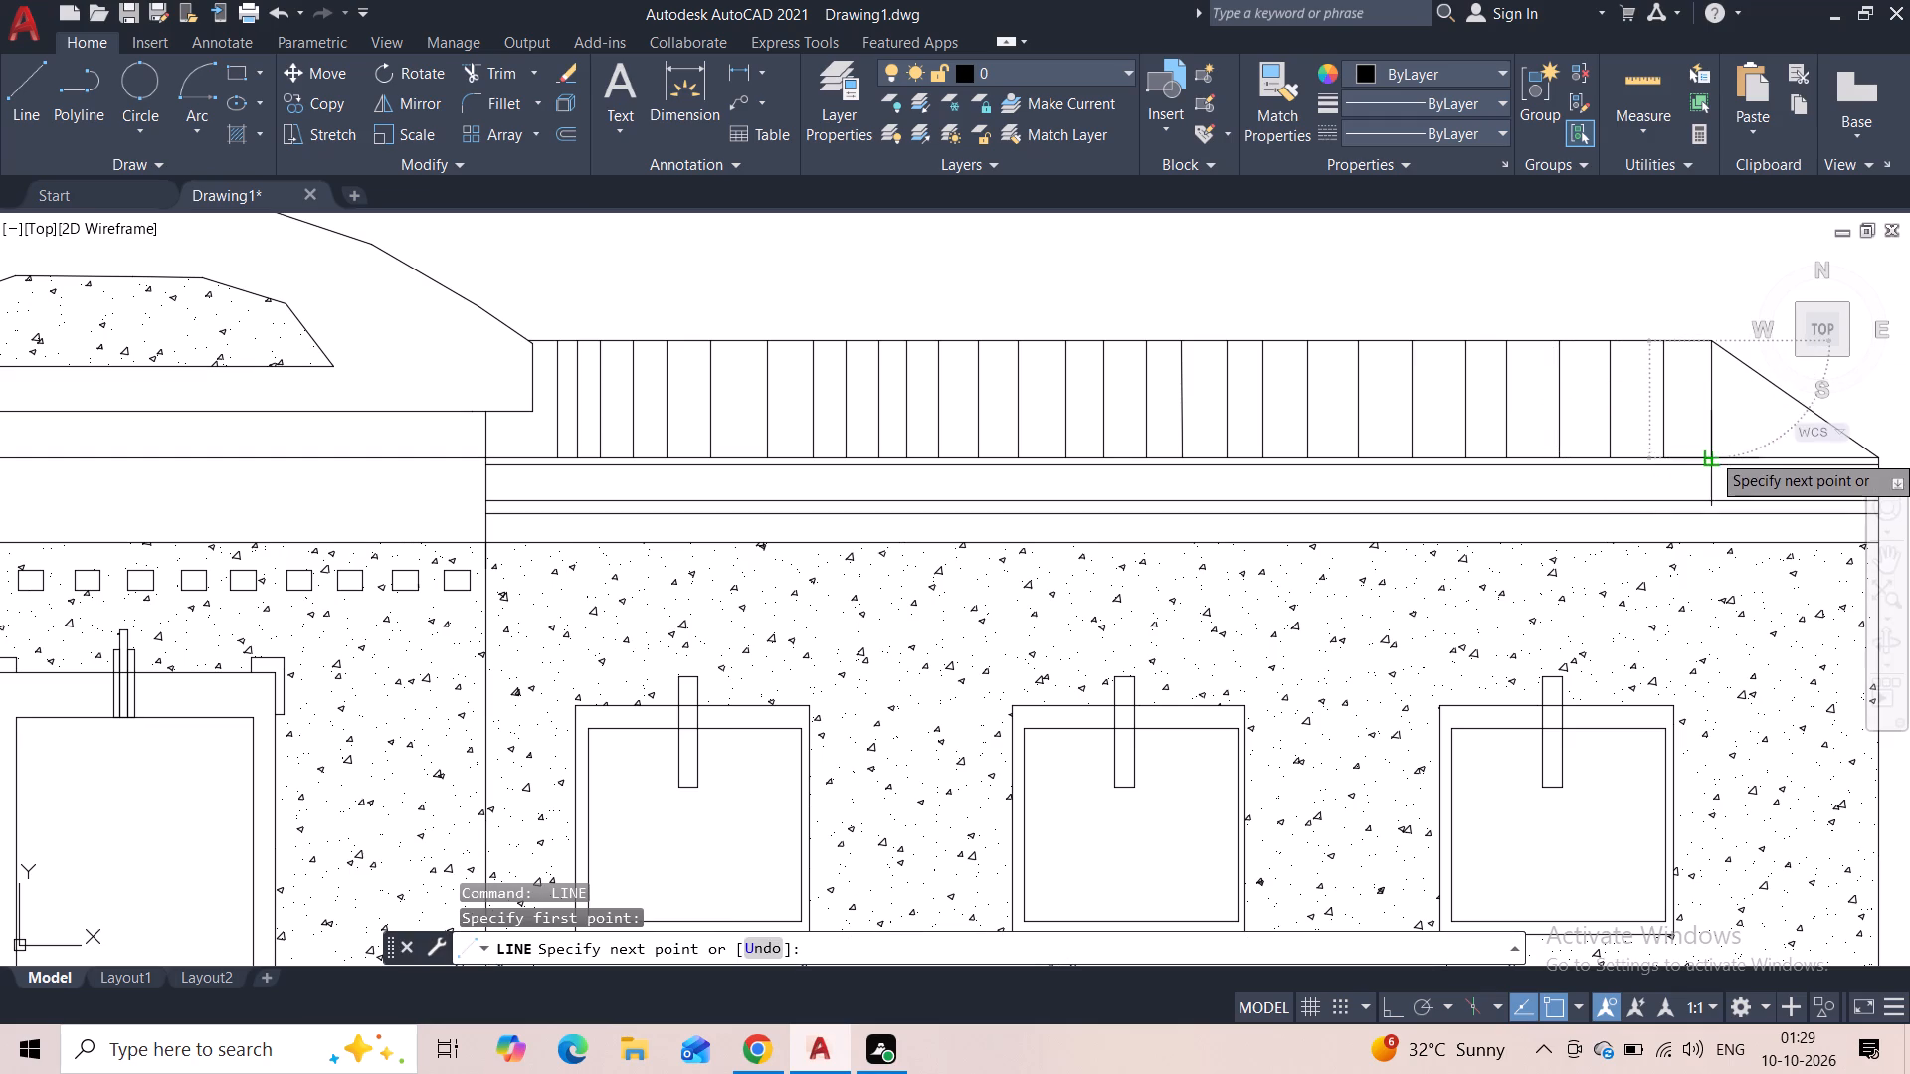
pyautogui.click(1715, 452)
pyautogui.moveTo(1693, 403); pyautogui.dragTo(1386, 386, button='middle')
pyautogui.press('space')
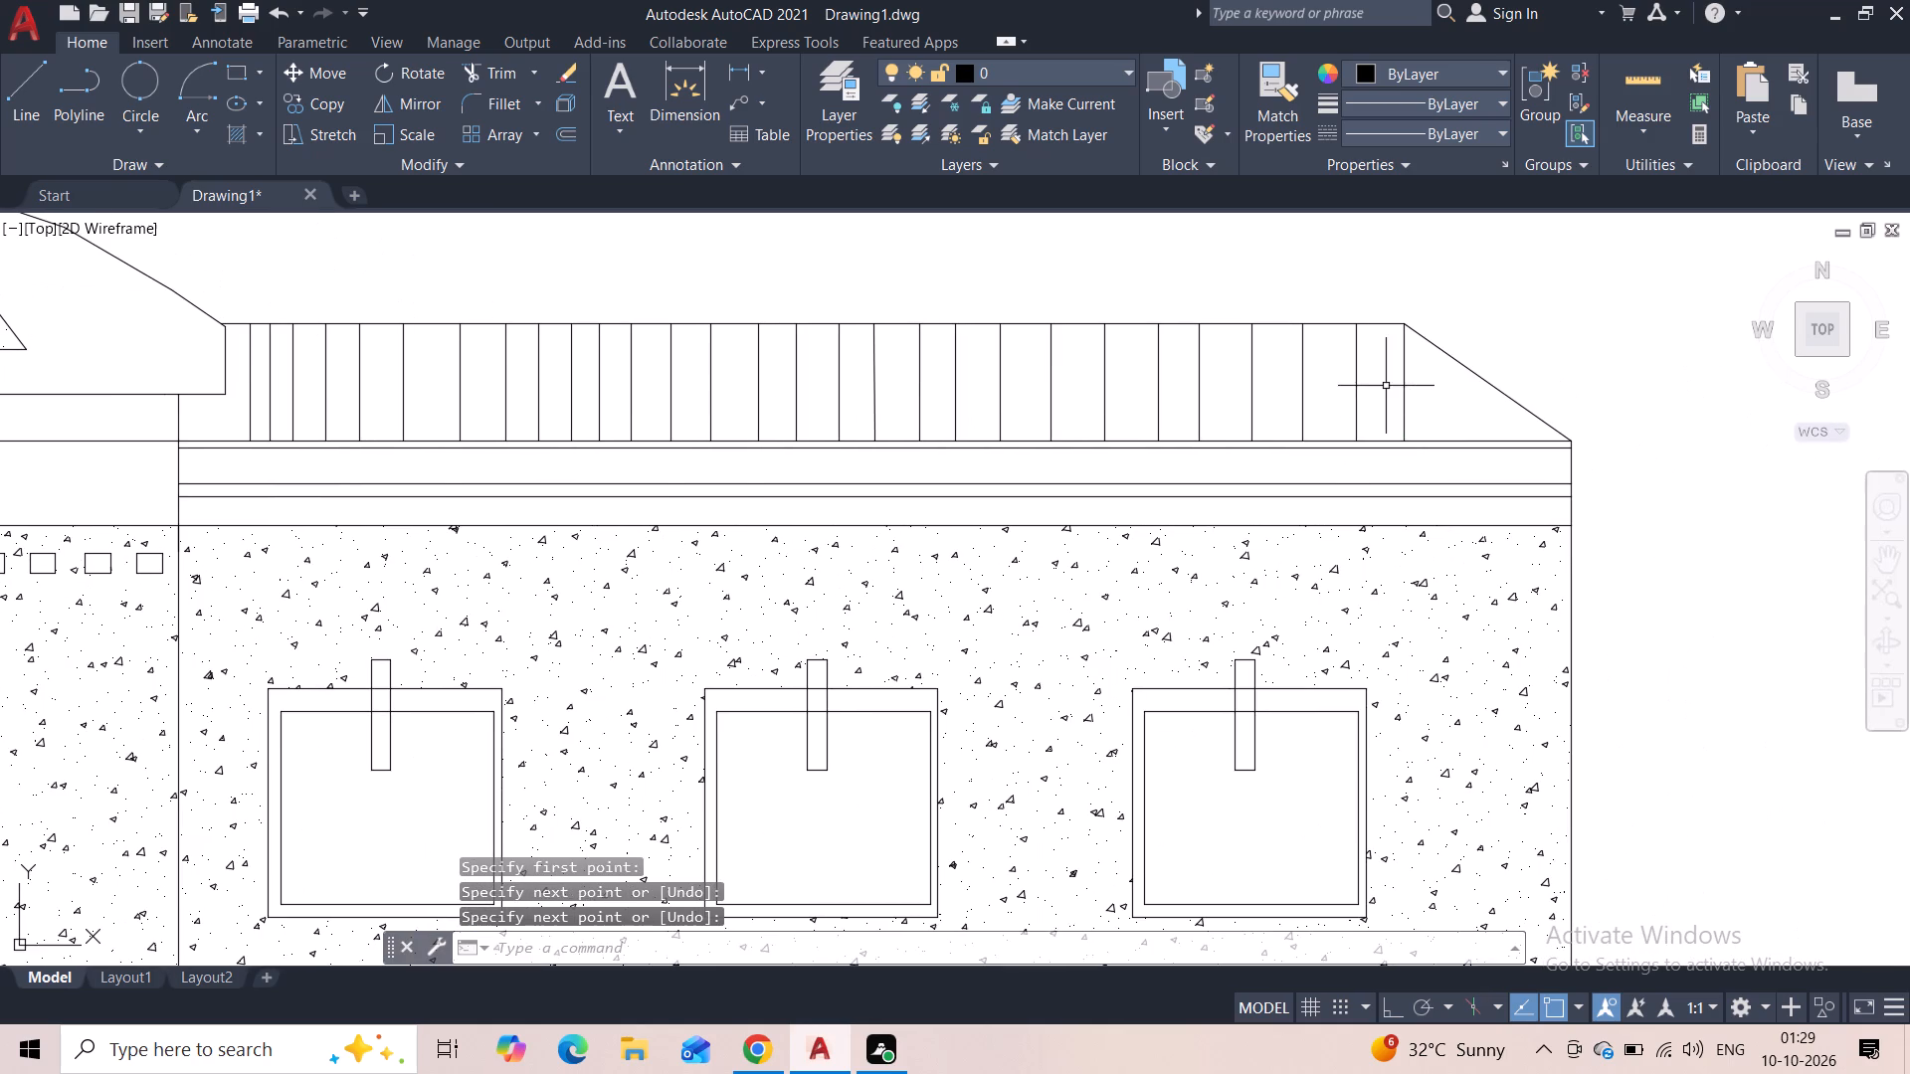
# Draw two shorter vertical strip lines from the wing roof's sloped end edge to the eave, spaced about 1'-2" and 1'-3" past the corner.
pyautogui.press('space')
pyautogui.click(1441, 359)
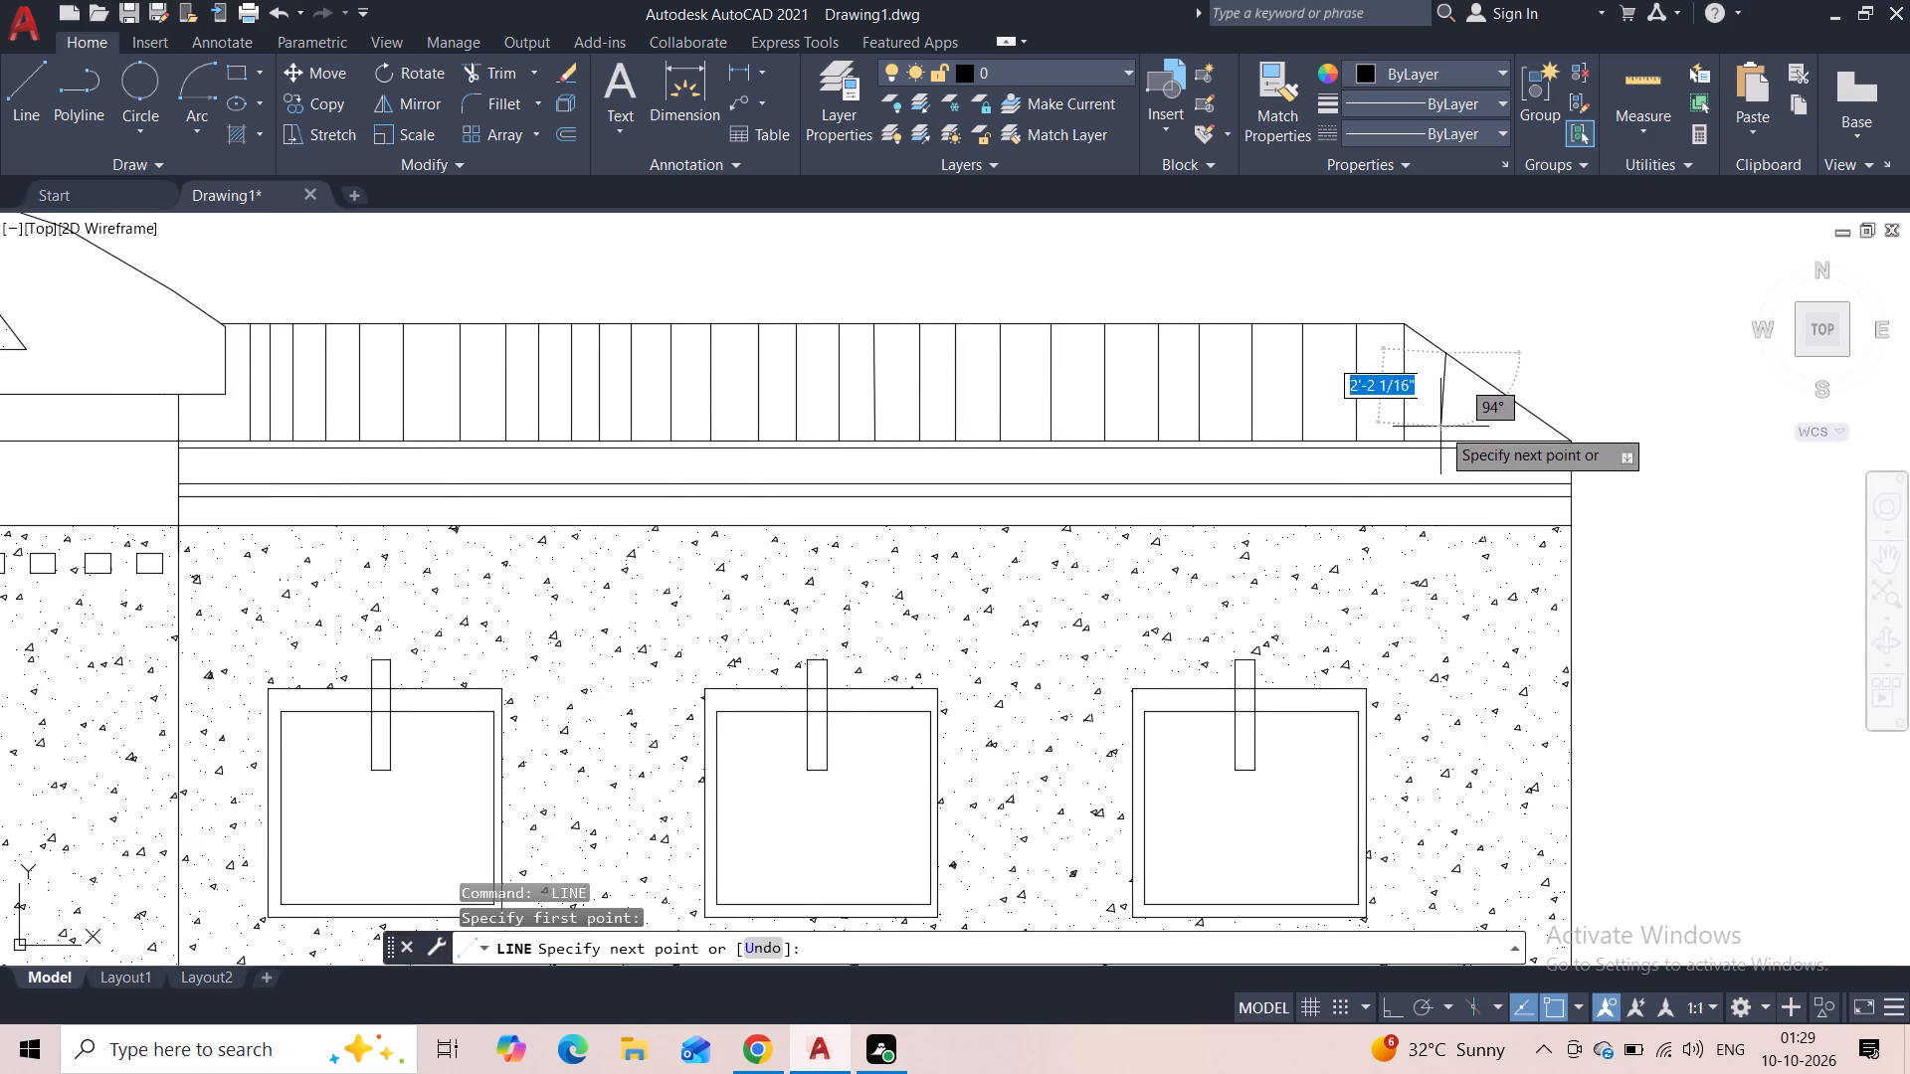
pyautogui.click(1440, 437)
pyautogui.press('Escape')
pyautogui.press('space')
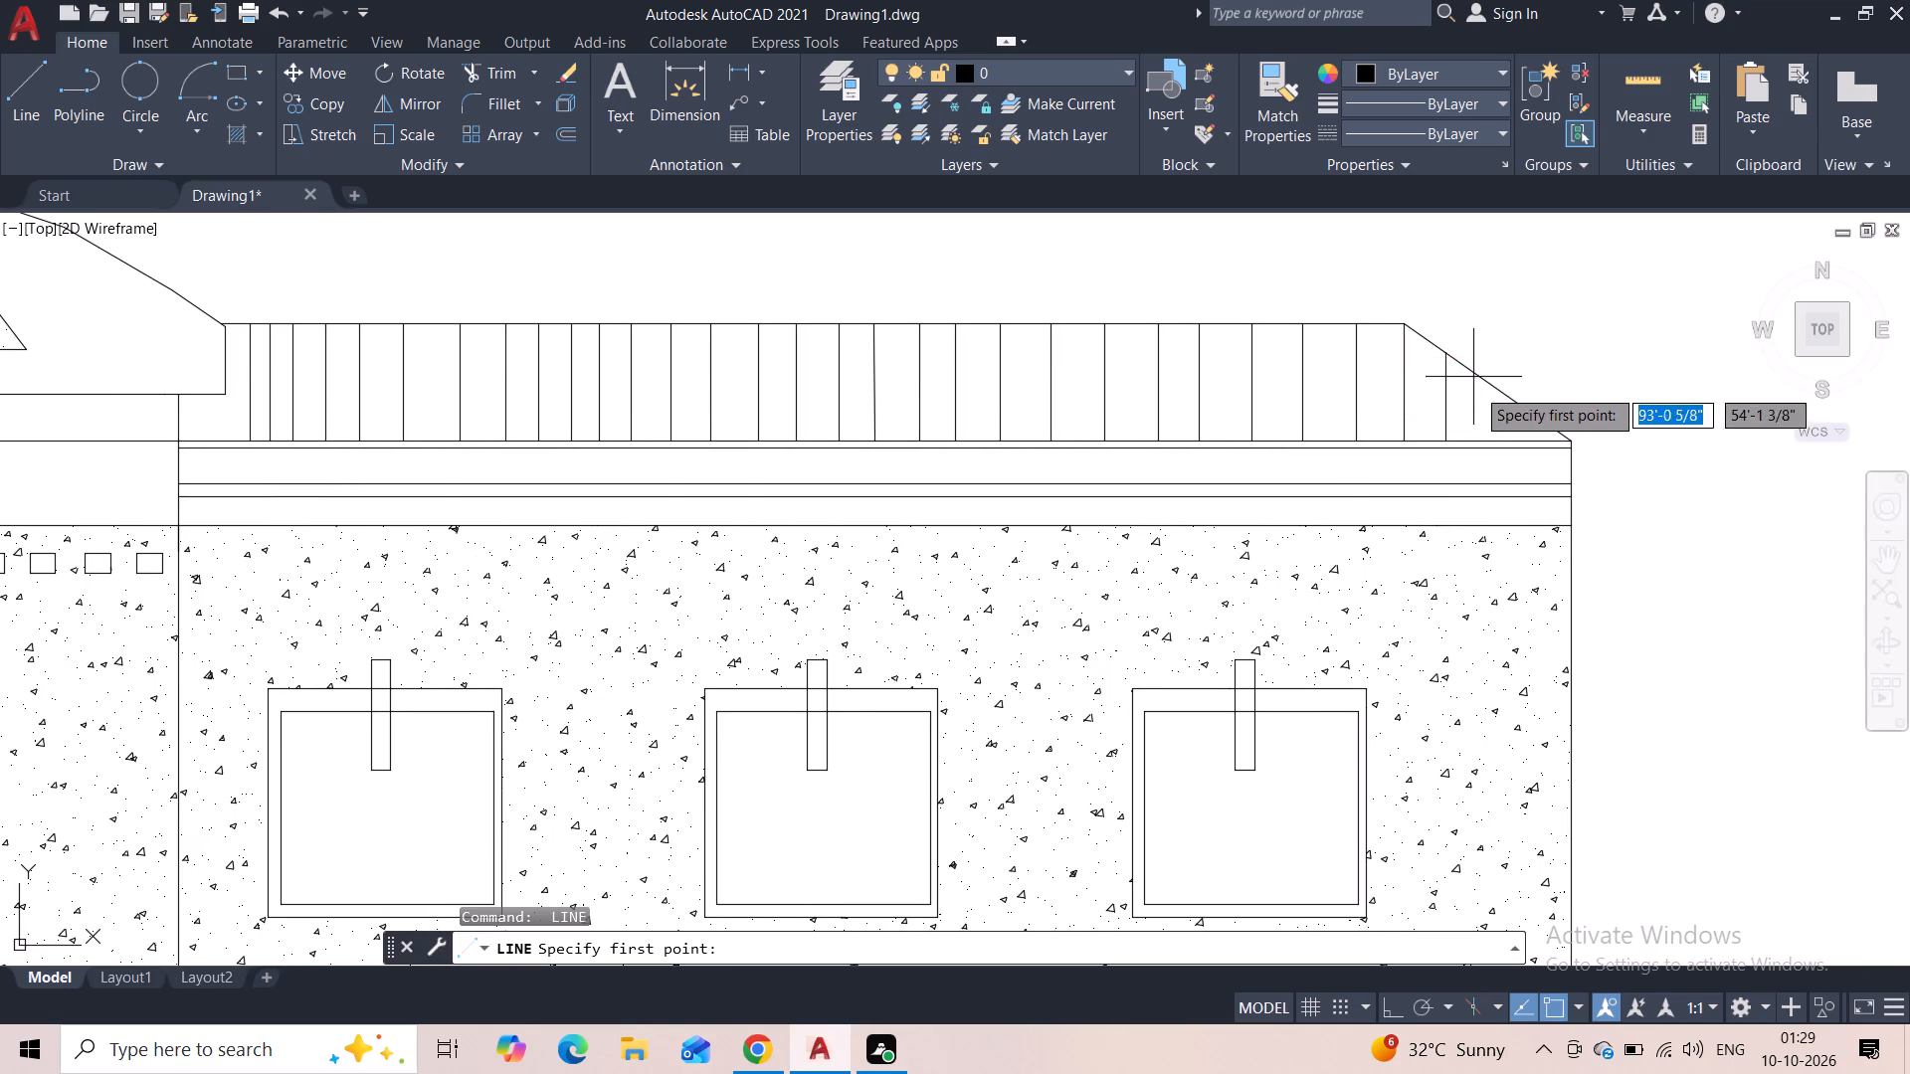
pyautogui.click(1476, 388)
pyautogui.click(1484, 436)
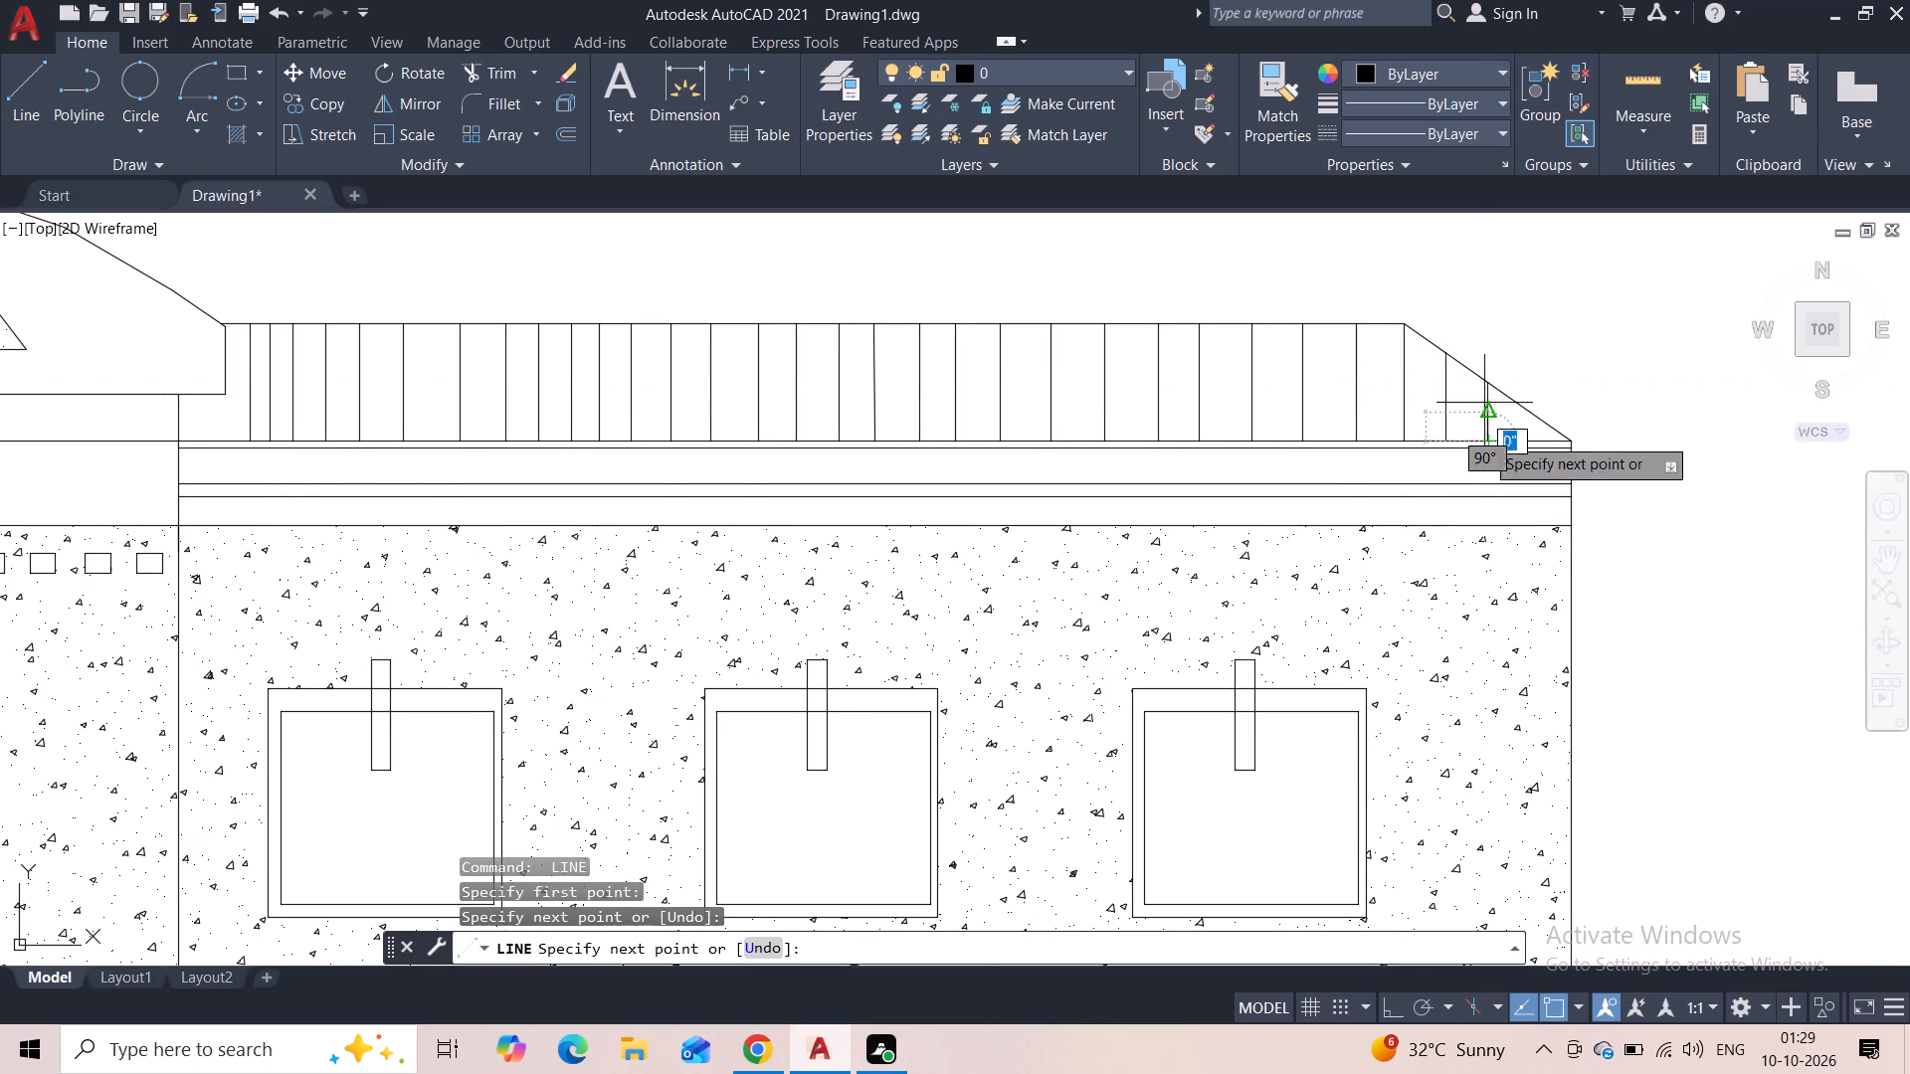
pyautogui.press('Escape')
pyautogui.scroll(-2, 1496, 351)
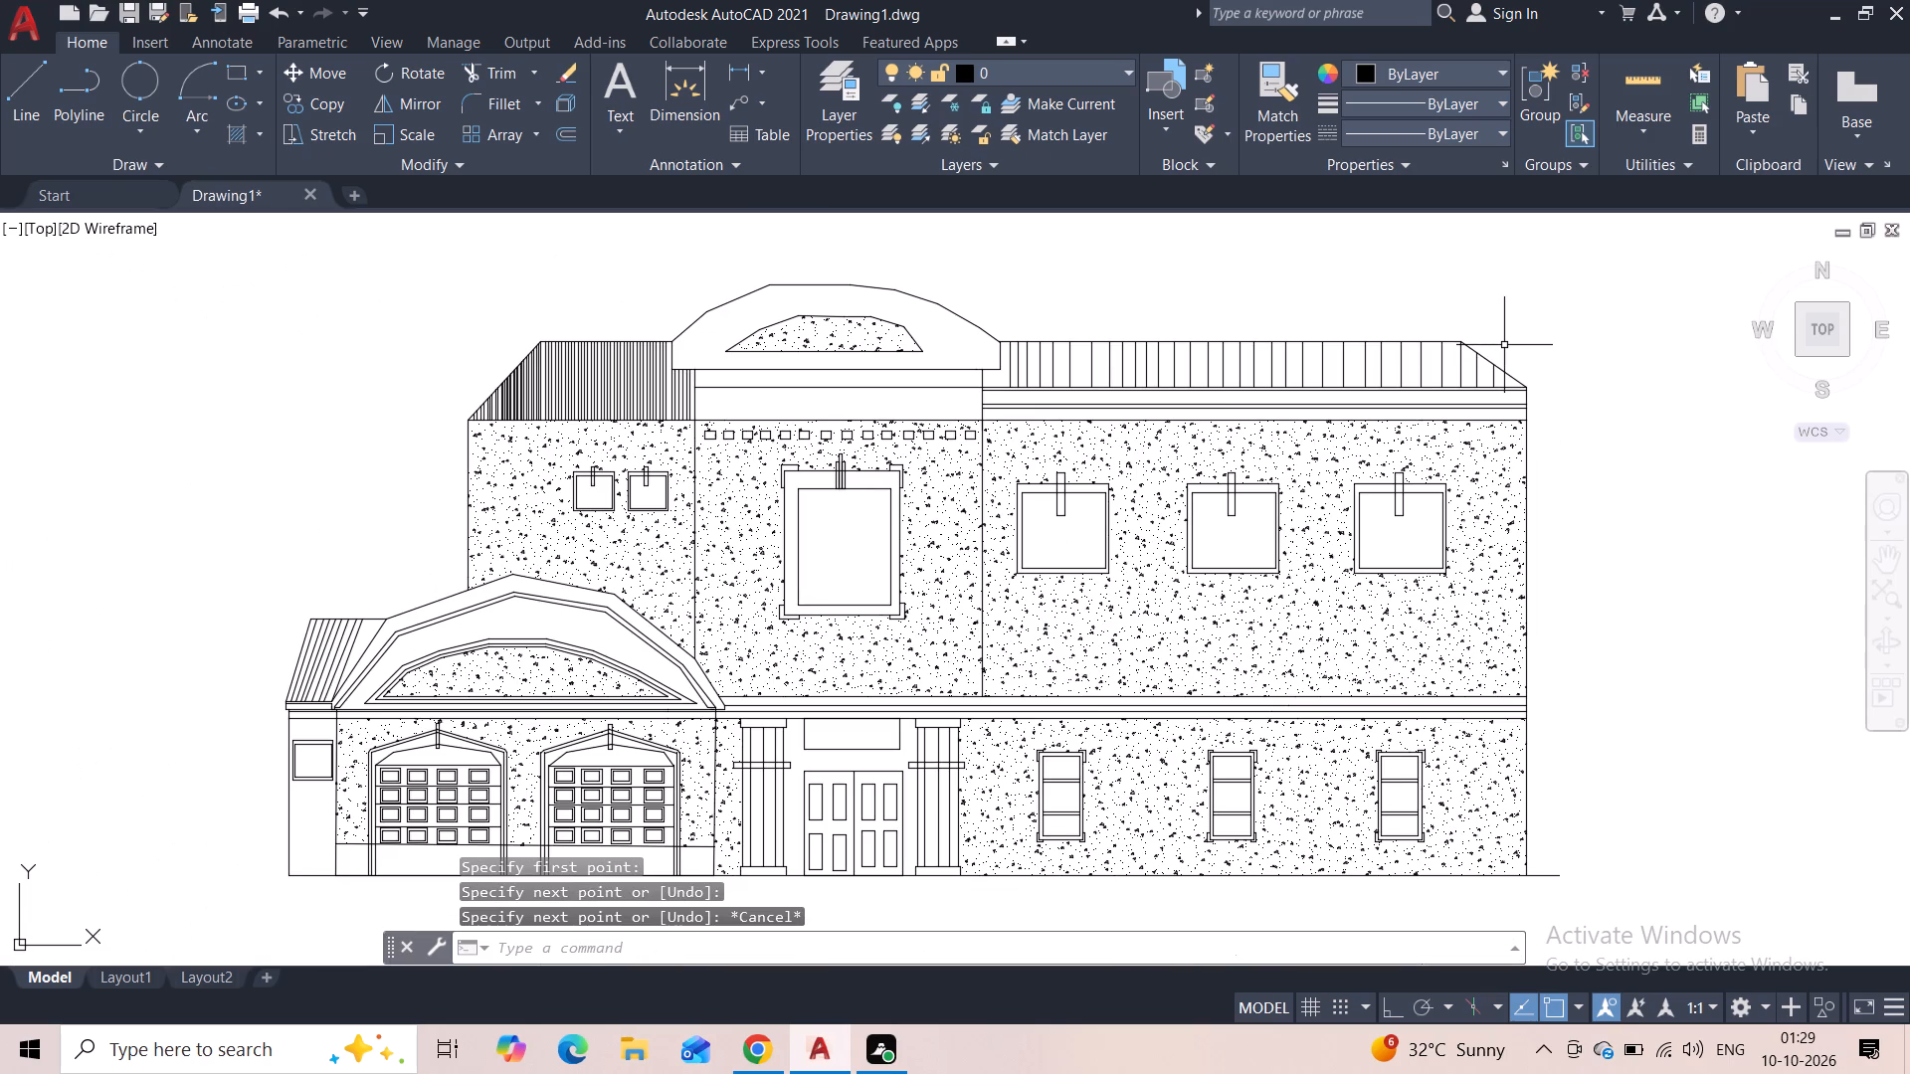
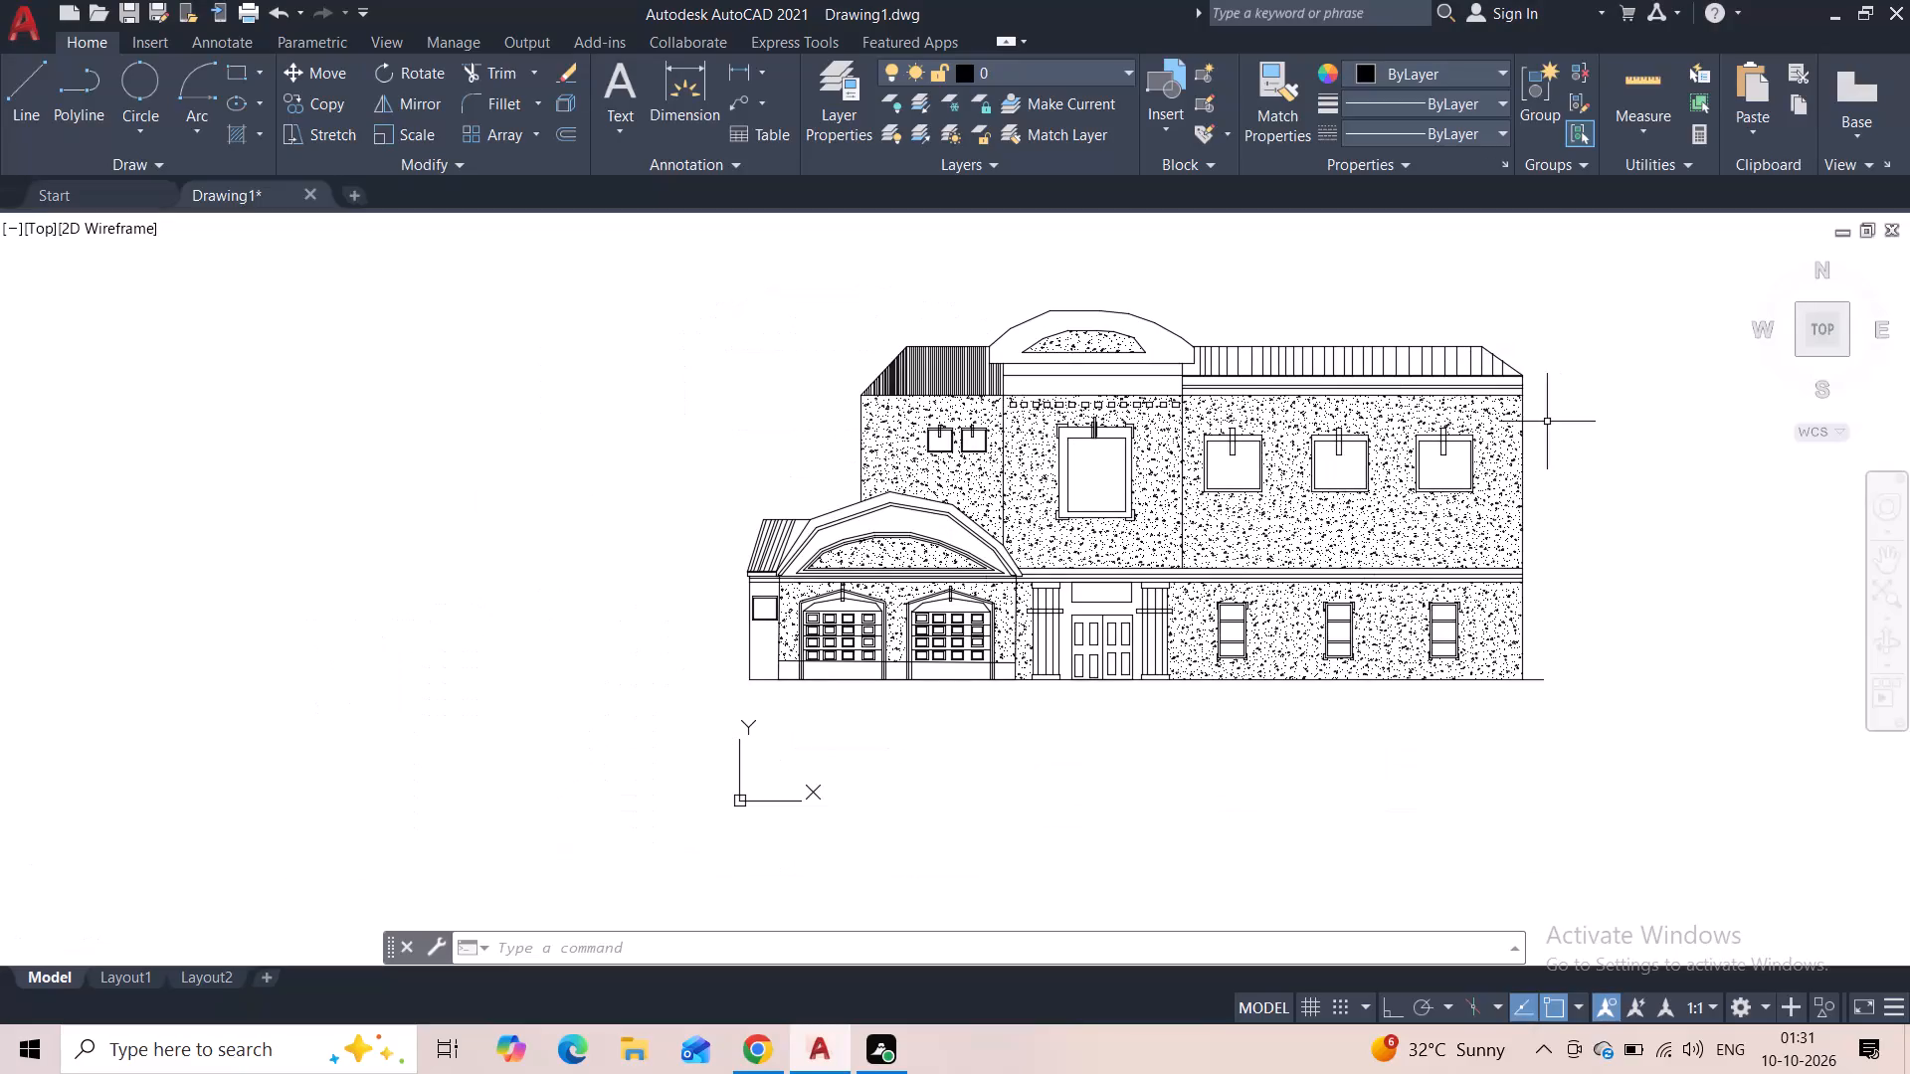
# Draw a short vertical line for a wall lamp's stem on the hatched wall just before the first garage door, using Ortho.
pyautogui.moveTo(1561, 437); pyautogui.dragTo(1381, 450, button='middle')
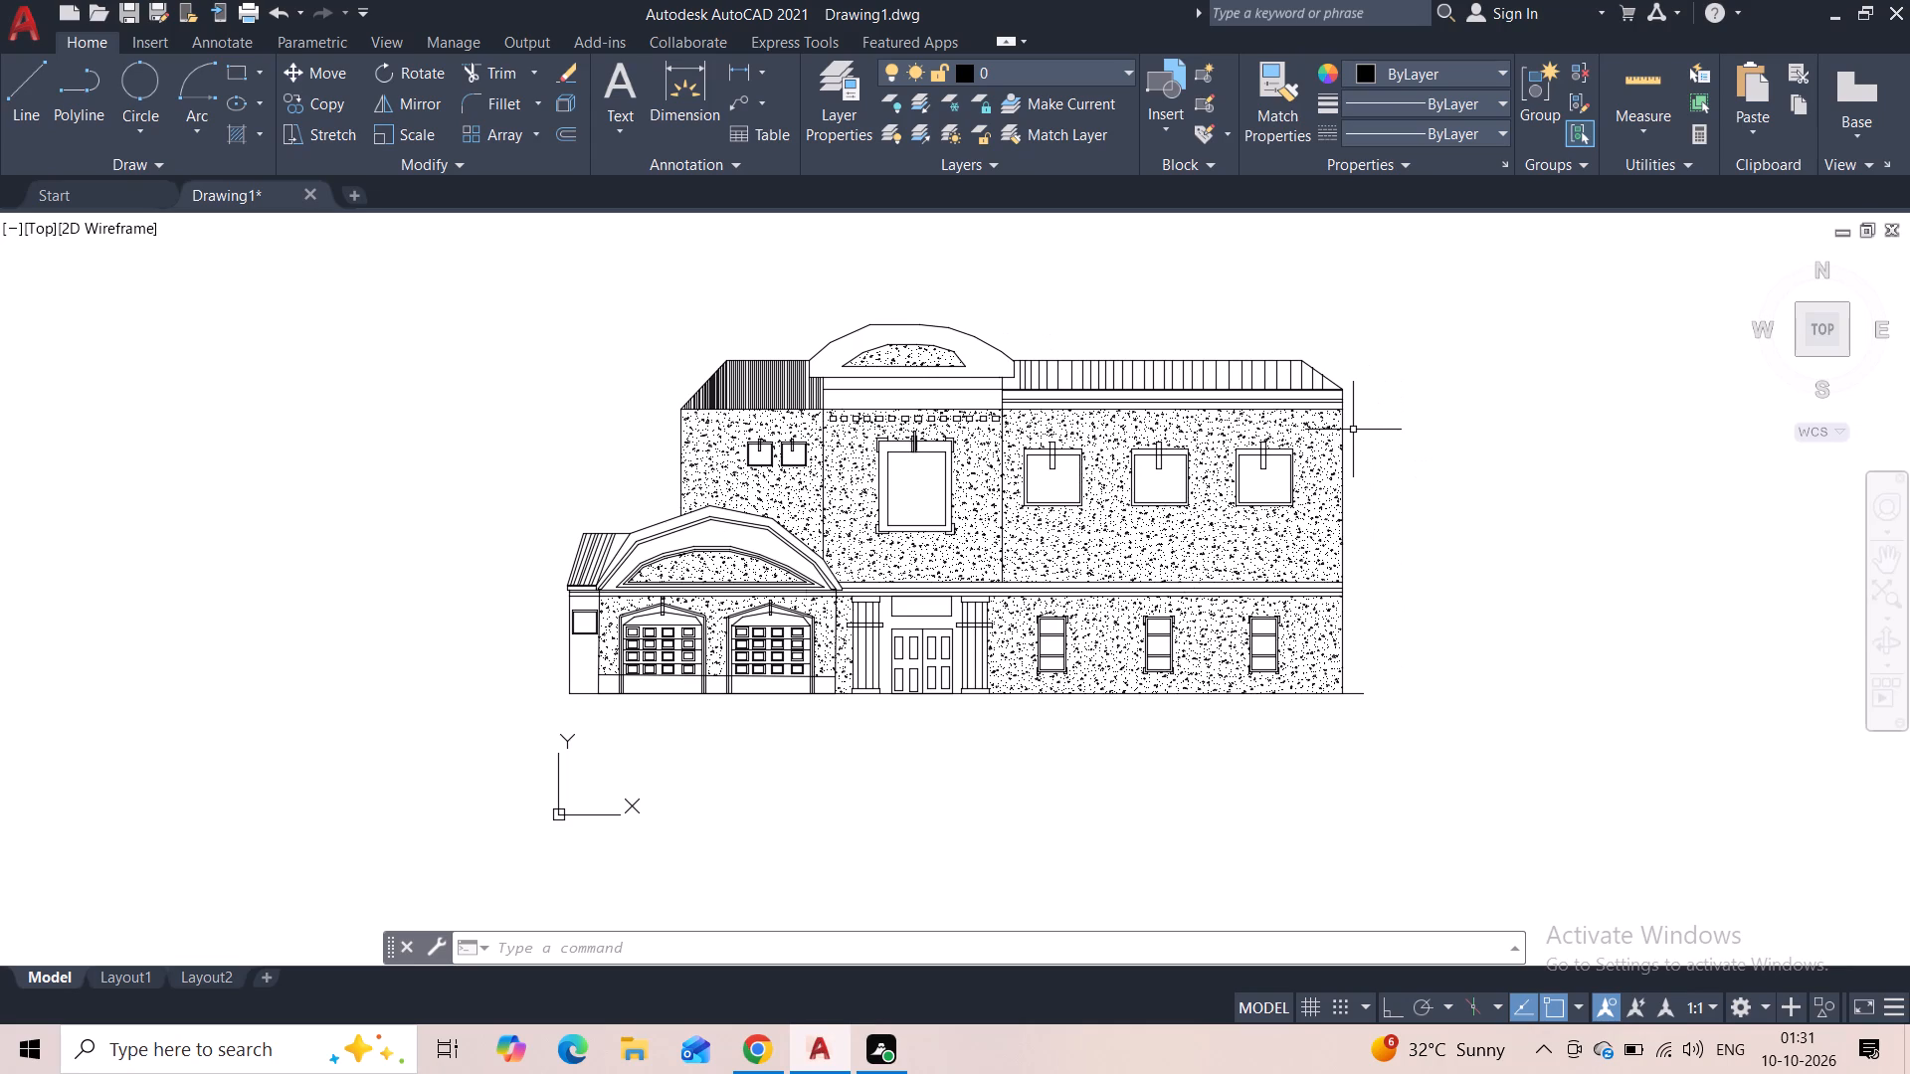
pyautogui.scroll(3, 623, 643)
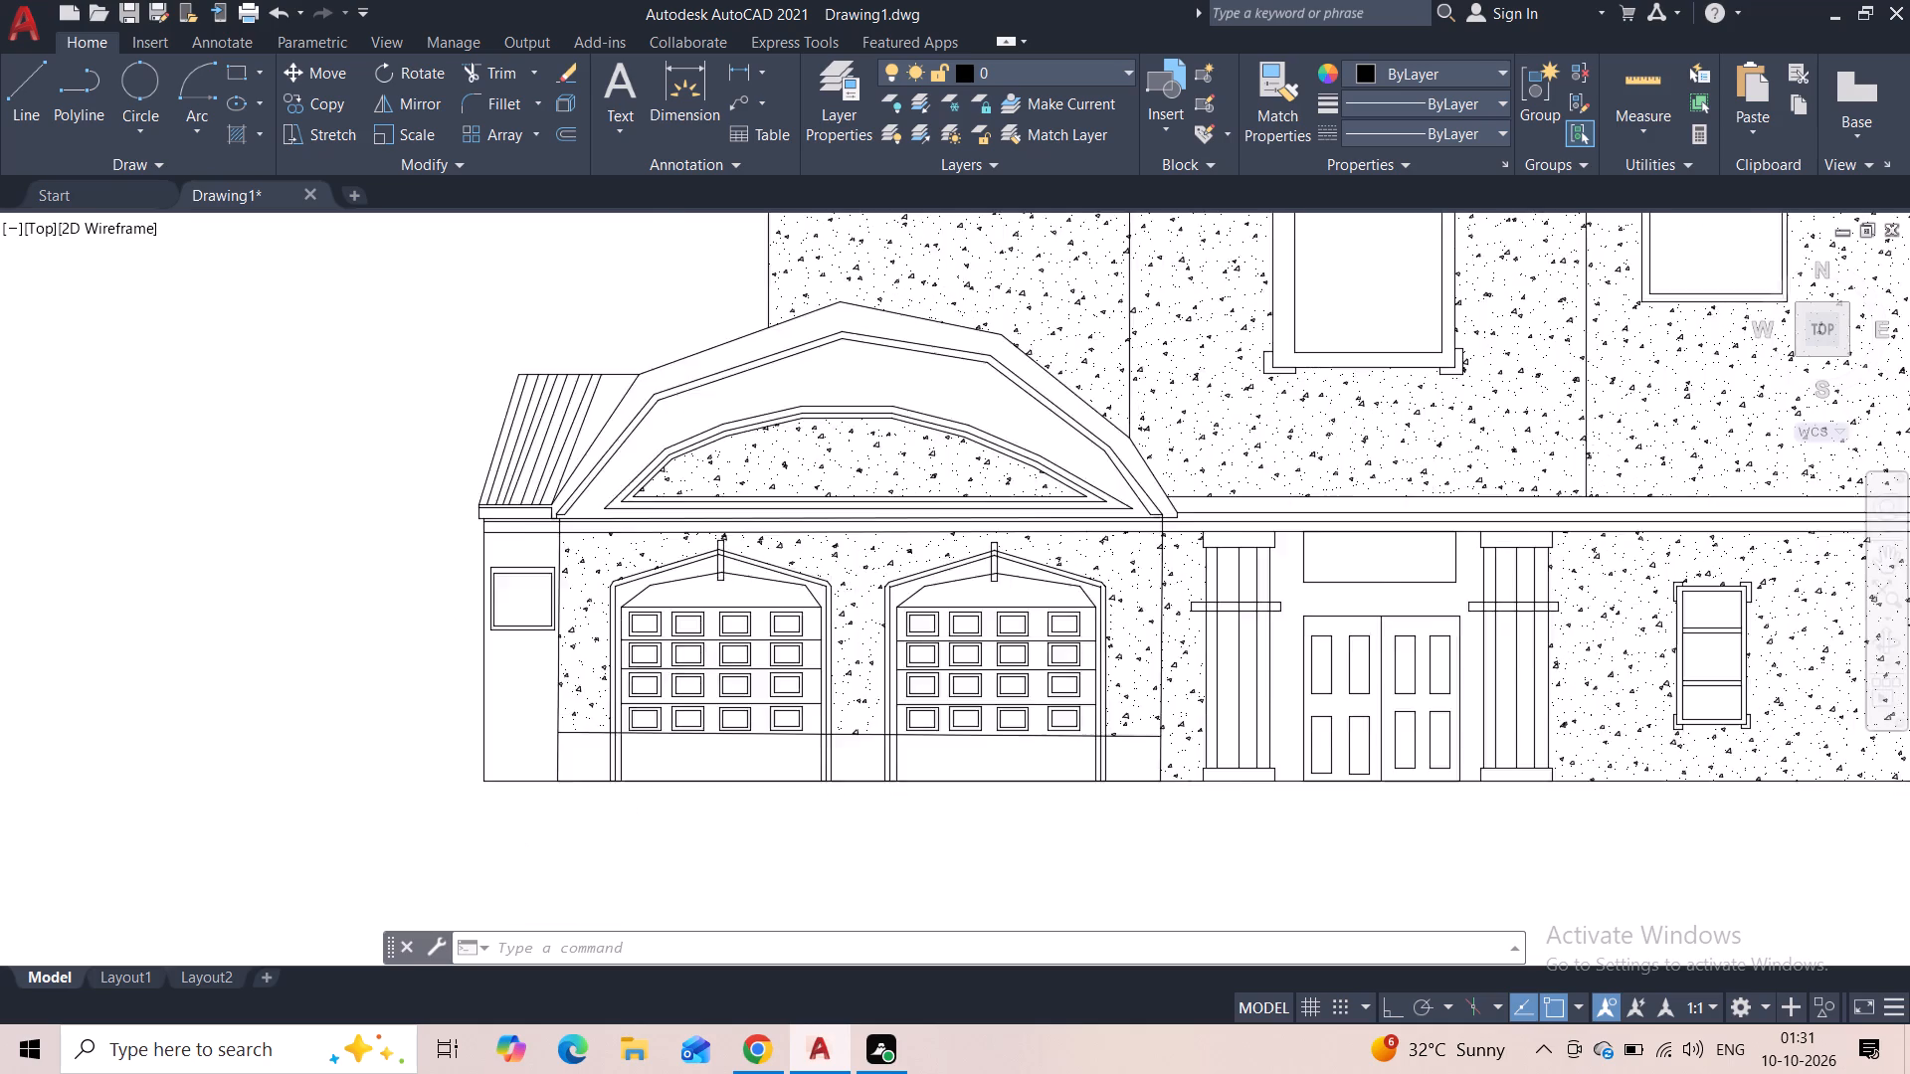
pyautogui.click(15, 99)
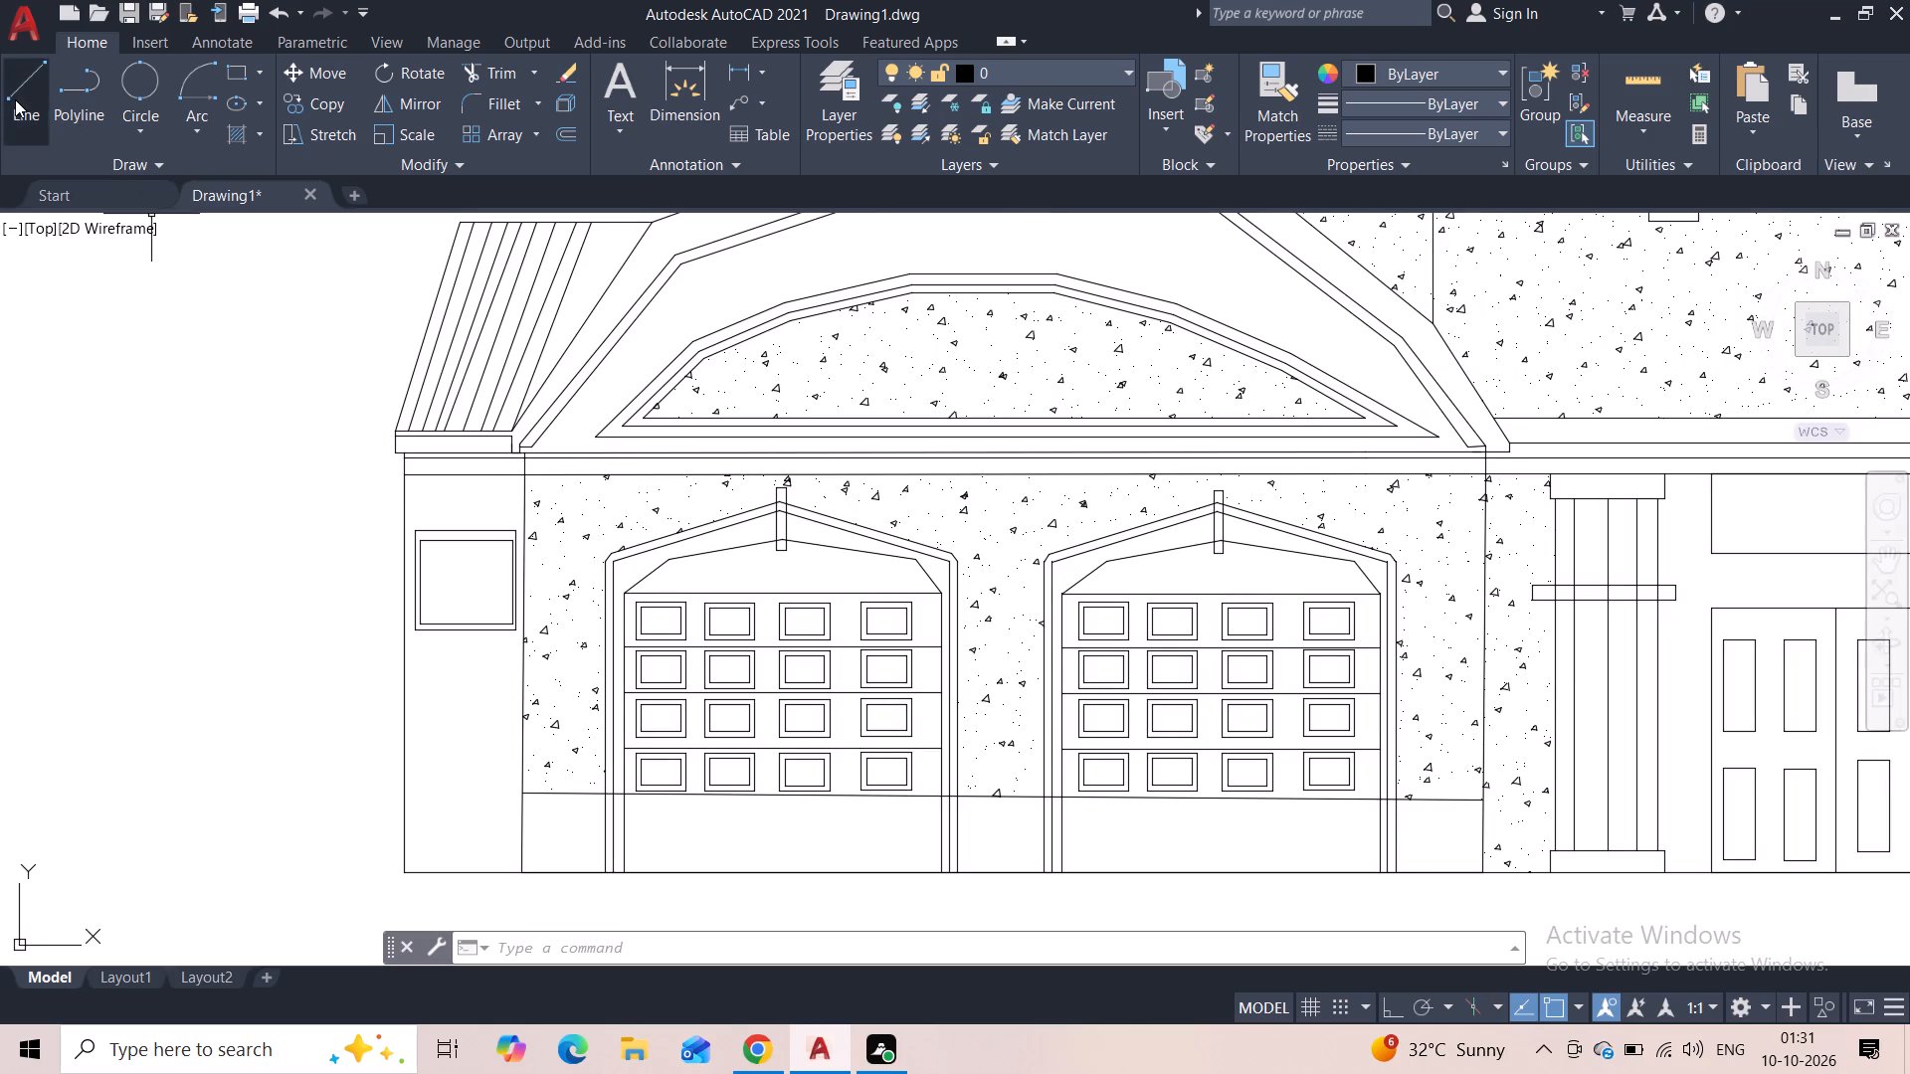
pyautogui.click(562, 581)
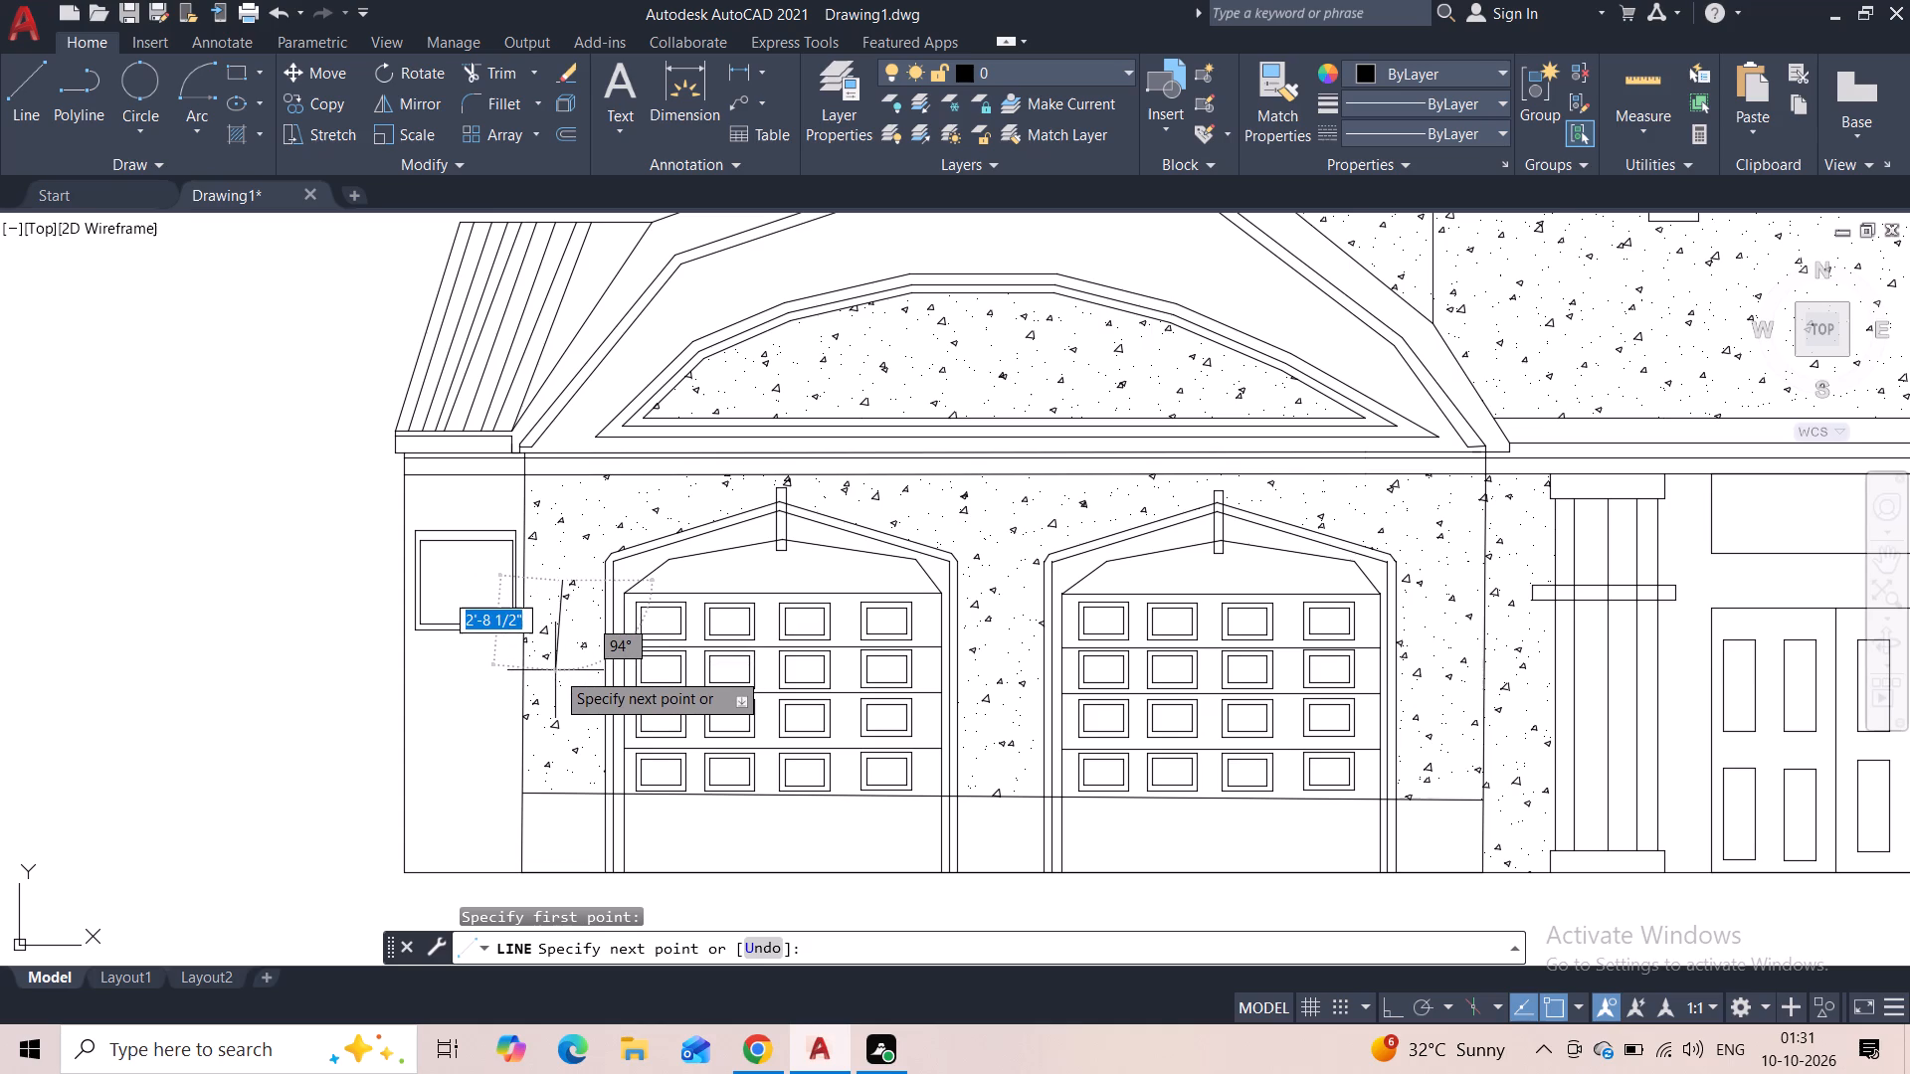
pyautogui.press('F8')
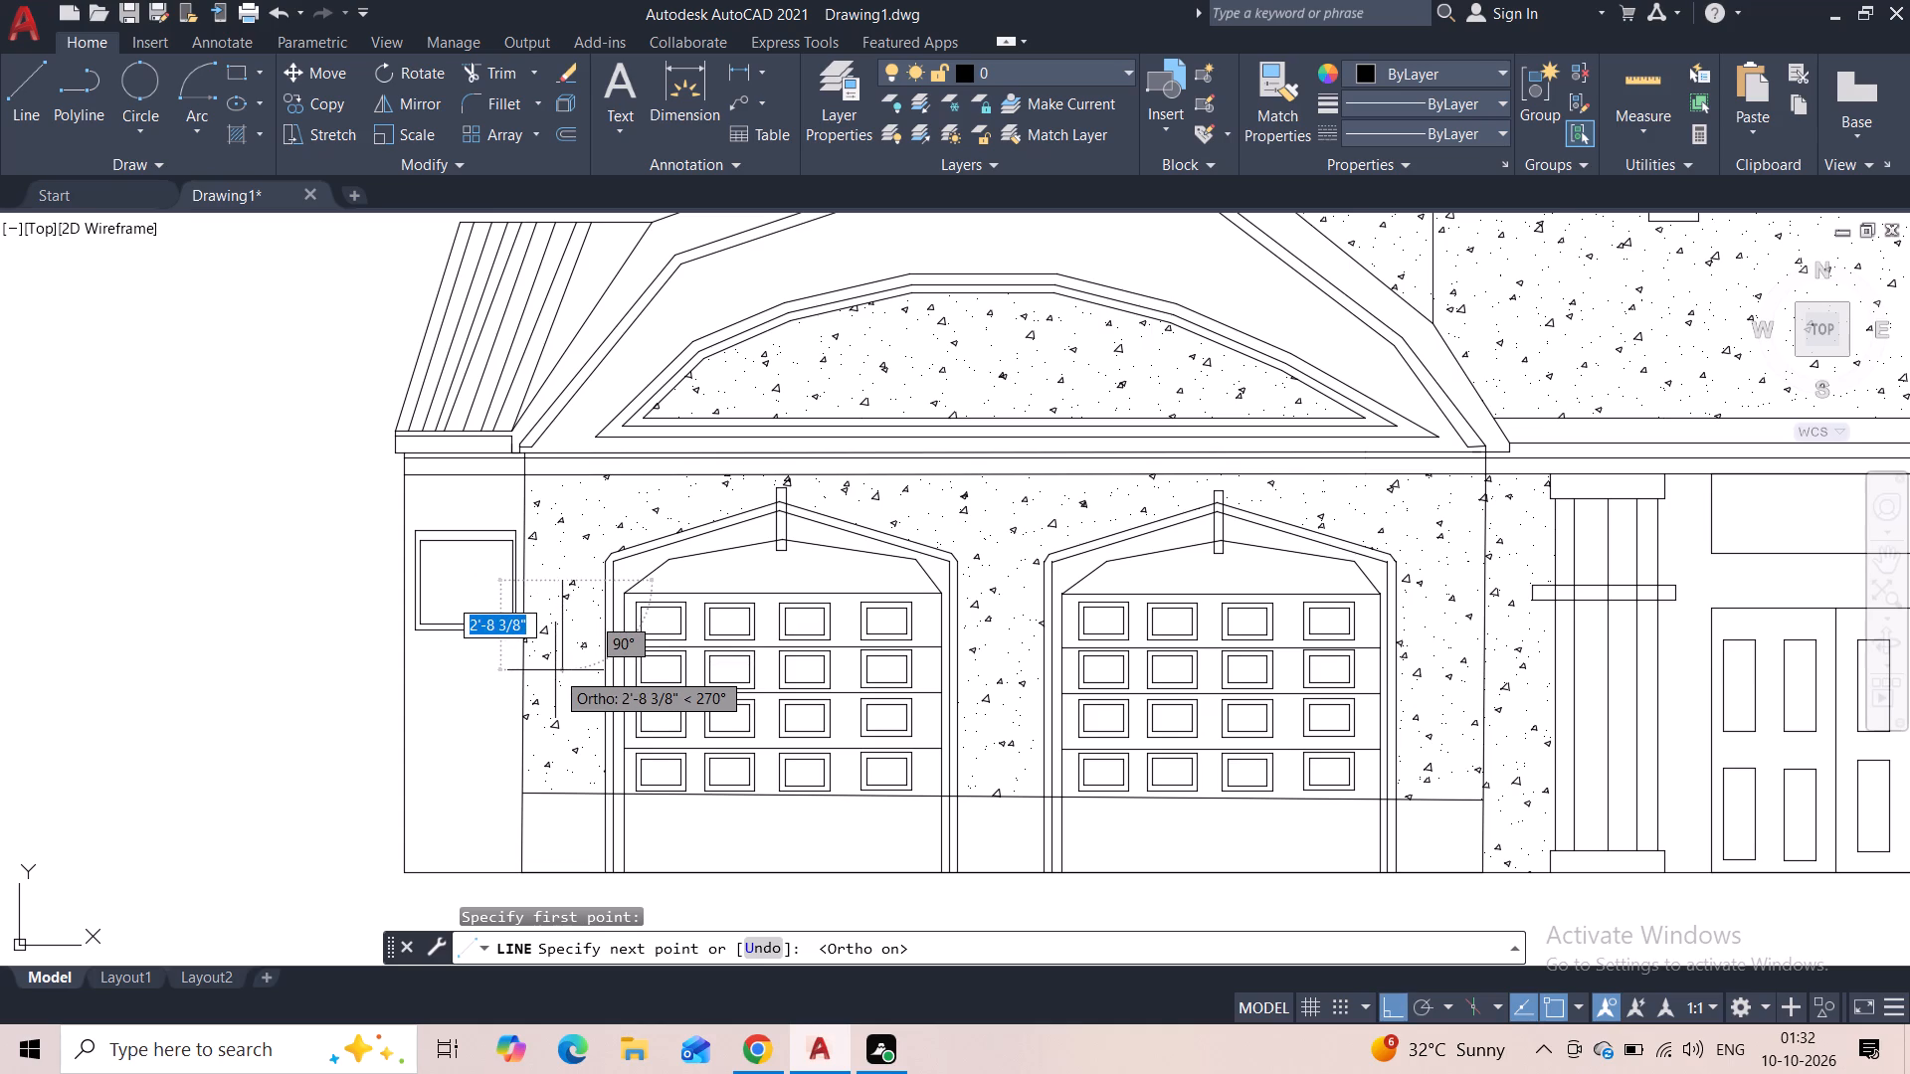
pyautogui.click(553, 648)
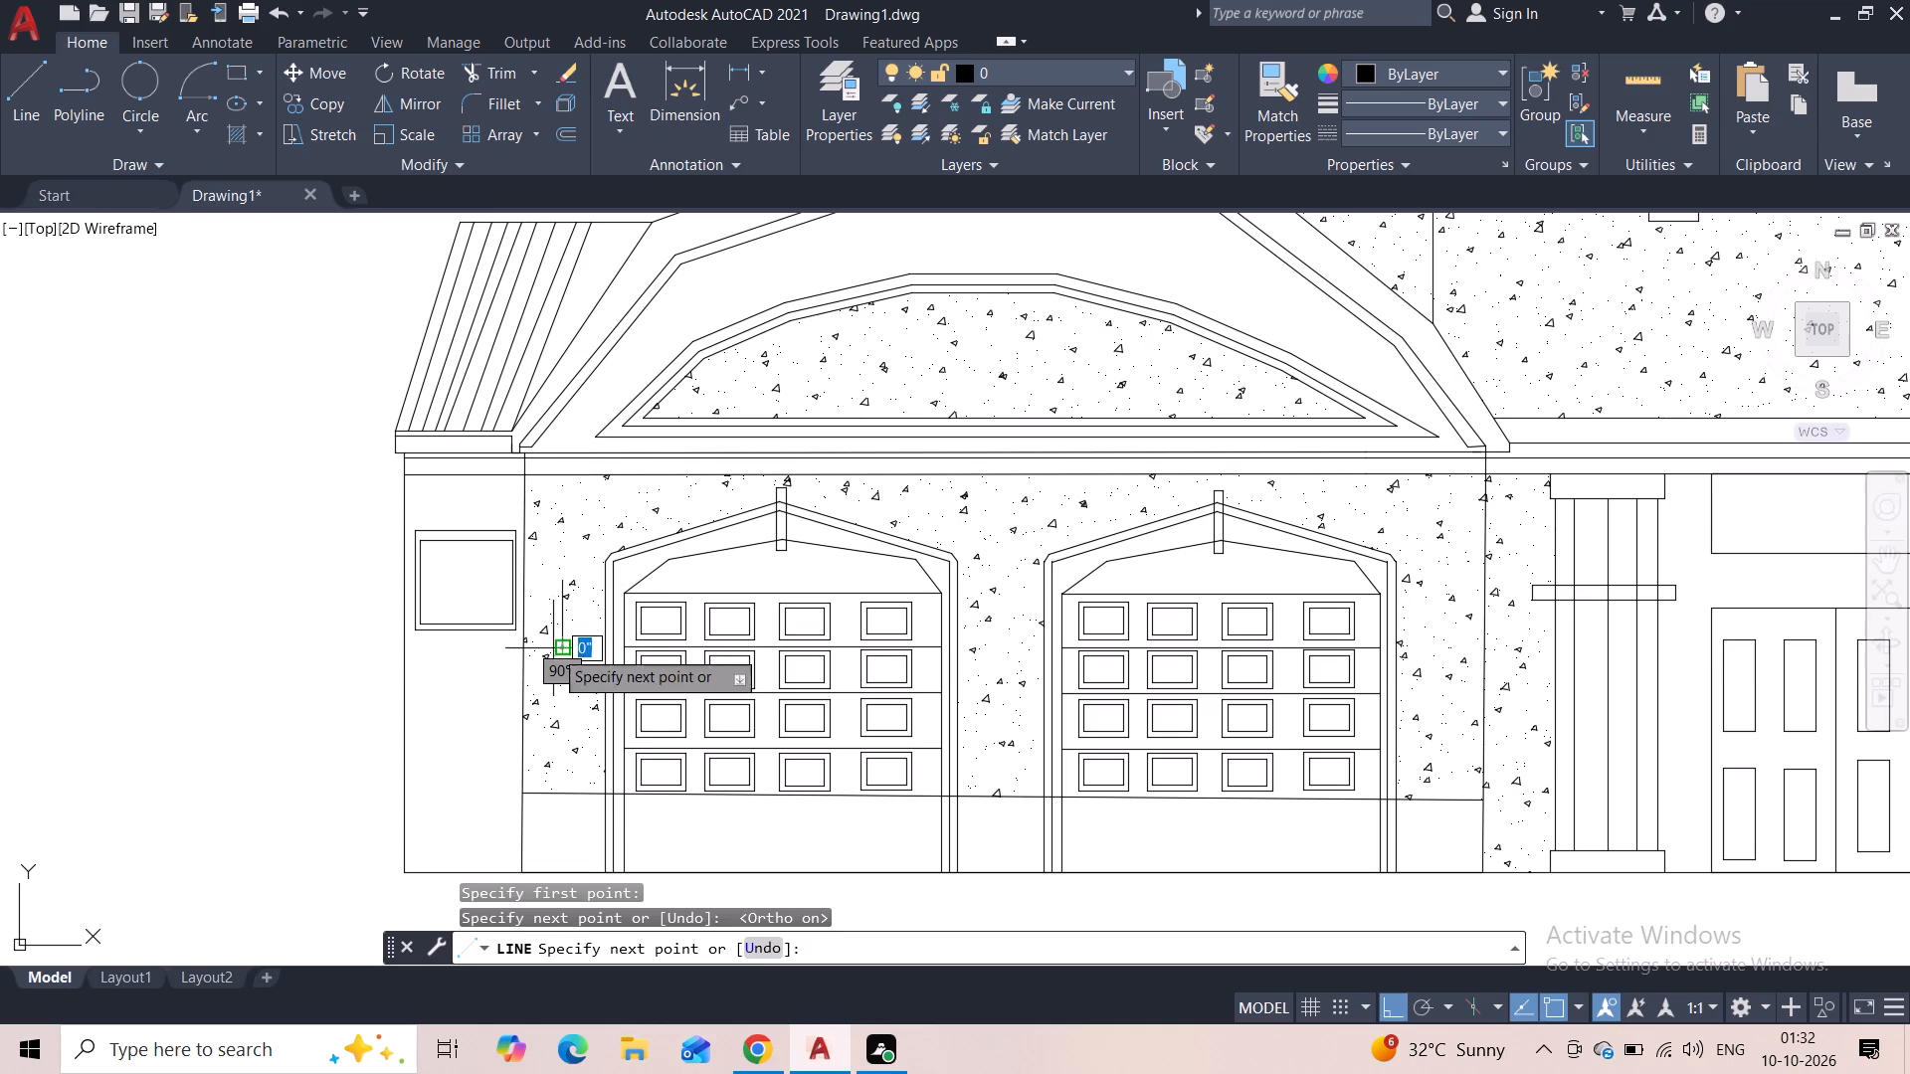
pyautogui.press('Escape')
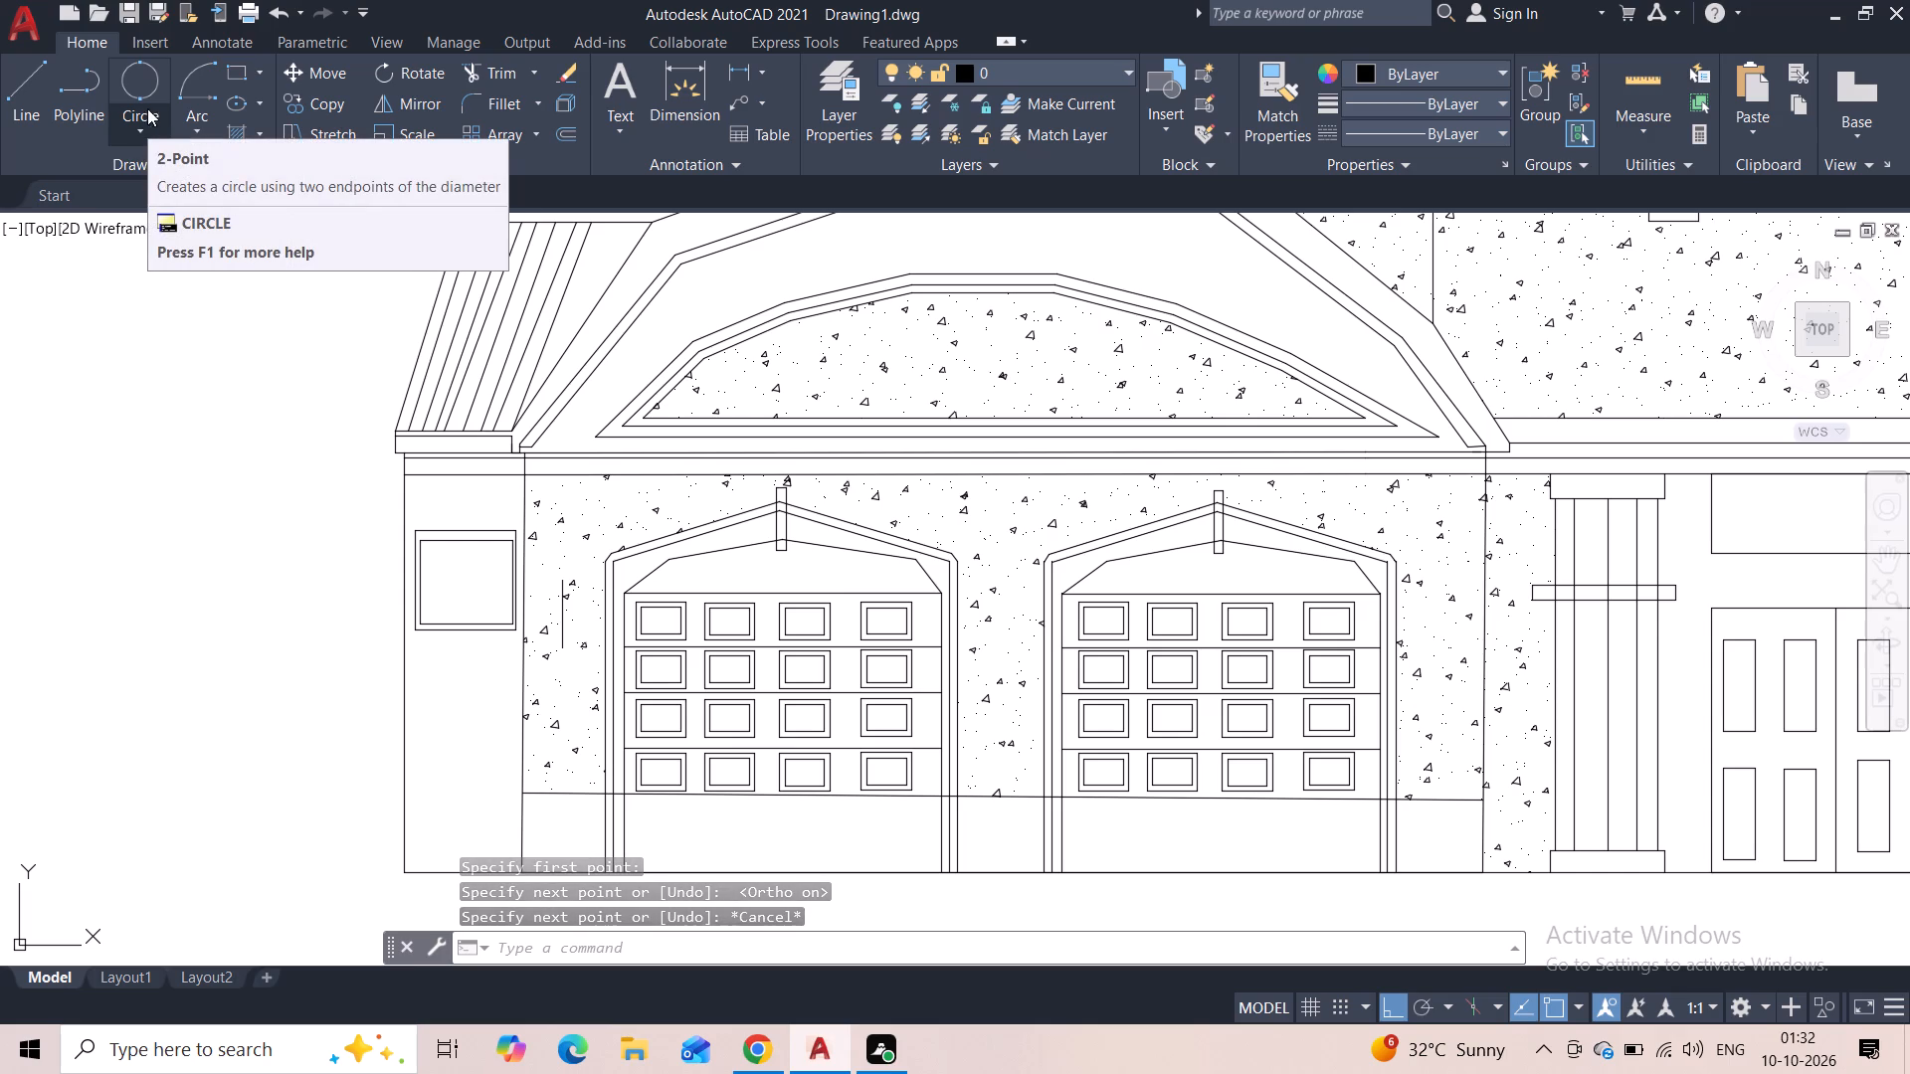
# Draw a closed pentagon polyline as the lamp head atop the stem, with upper sides about 7" and slanted lower sides about 4 1/2" long.
pyautogui.click(91, 113)
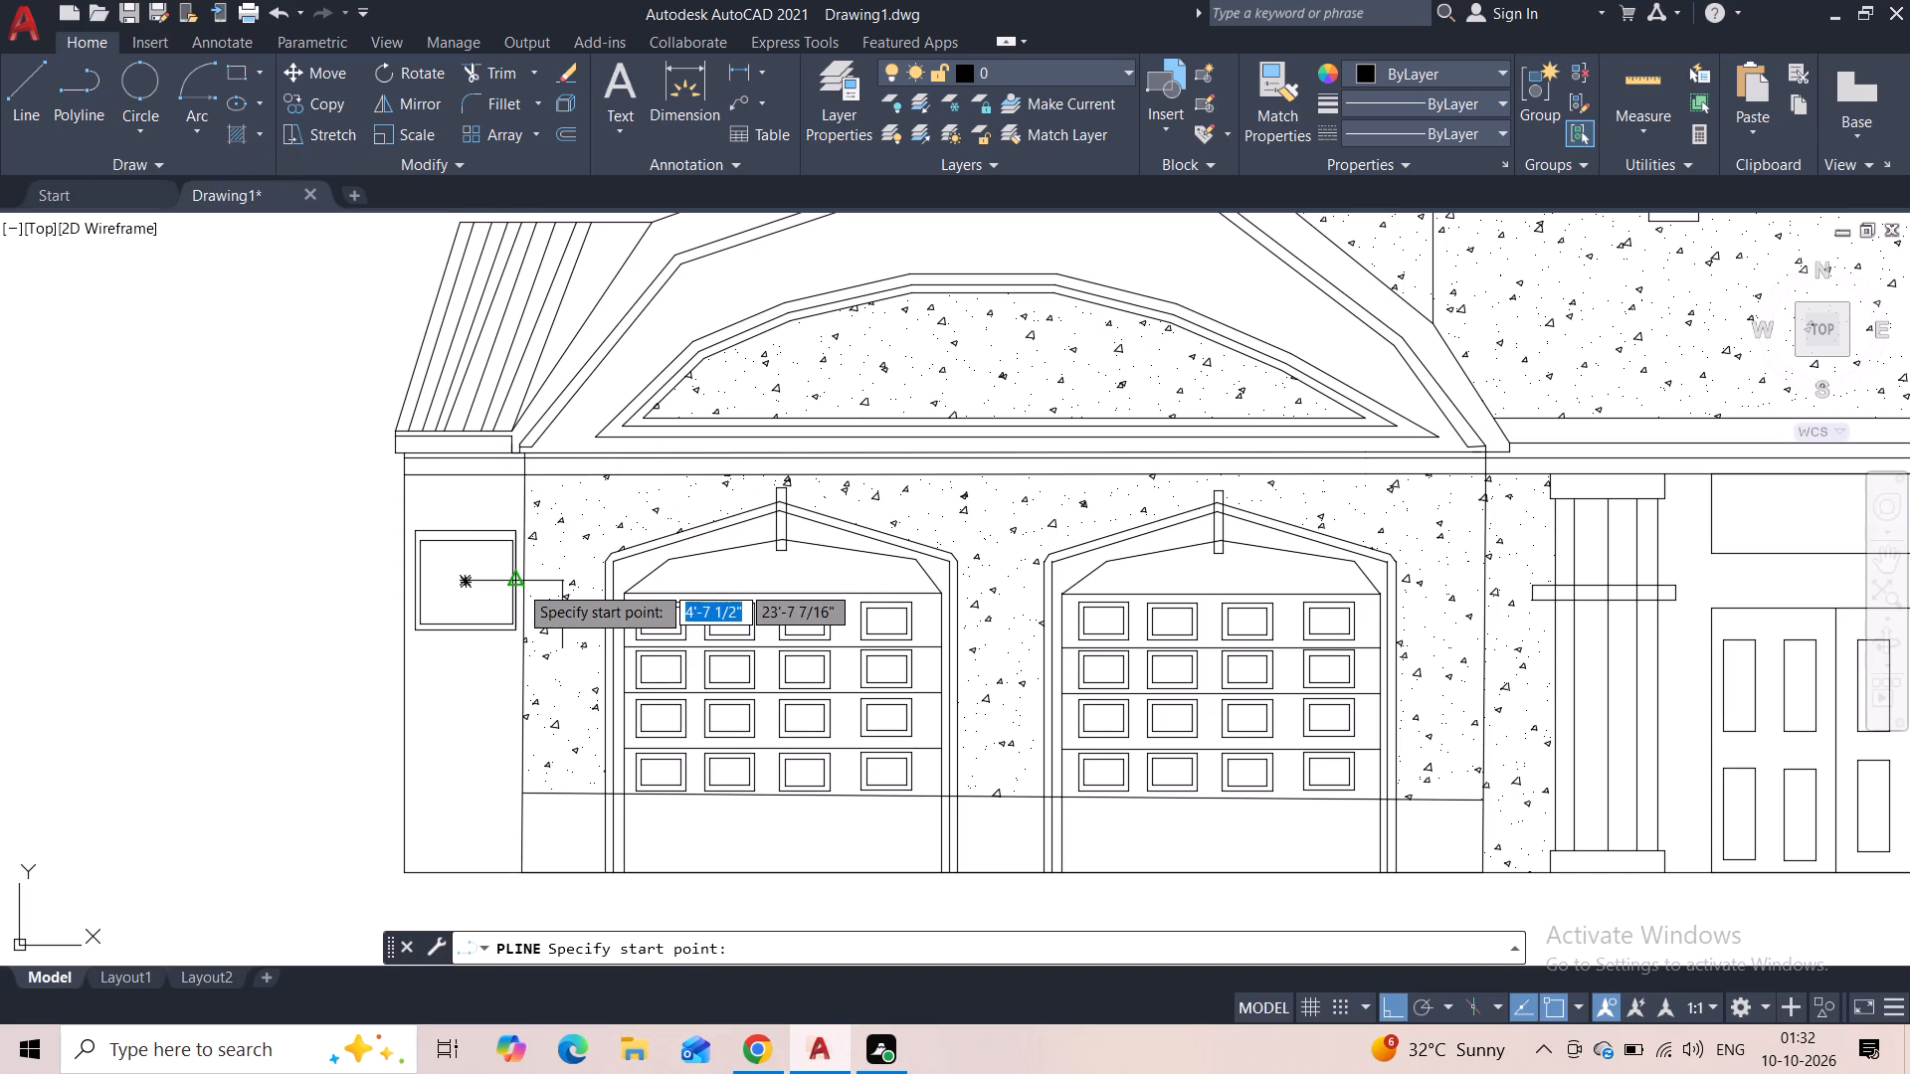
pyautogui.scroll(2, 569, 587)
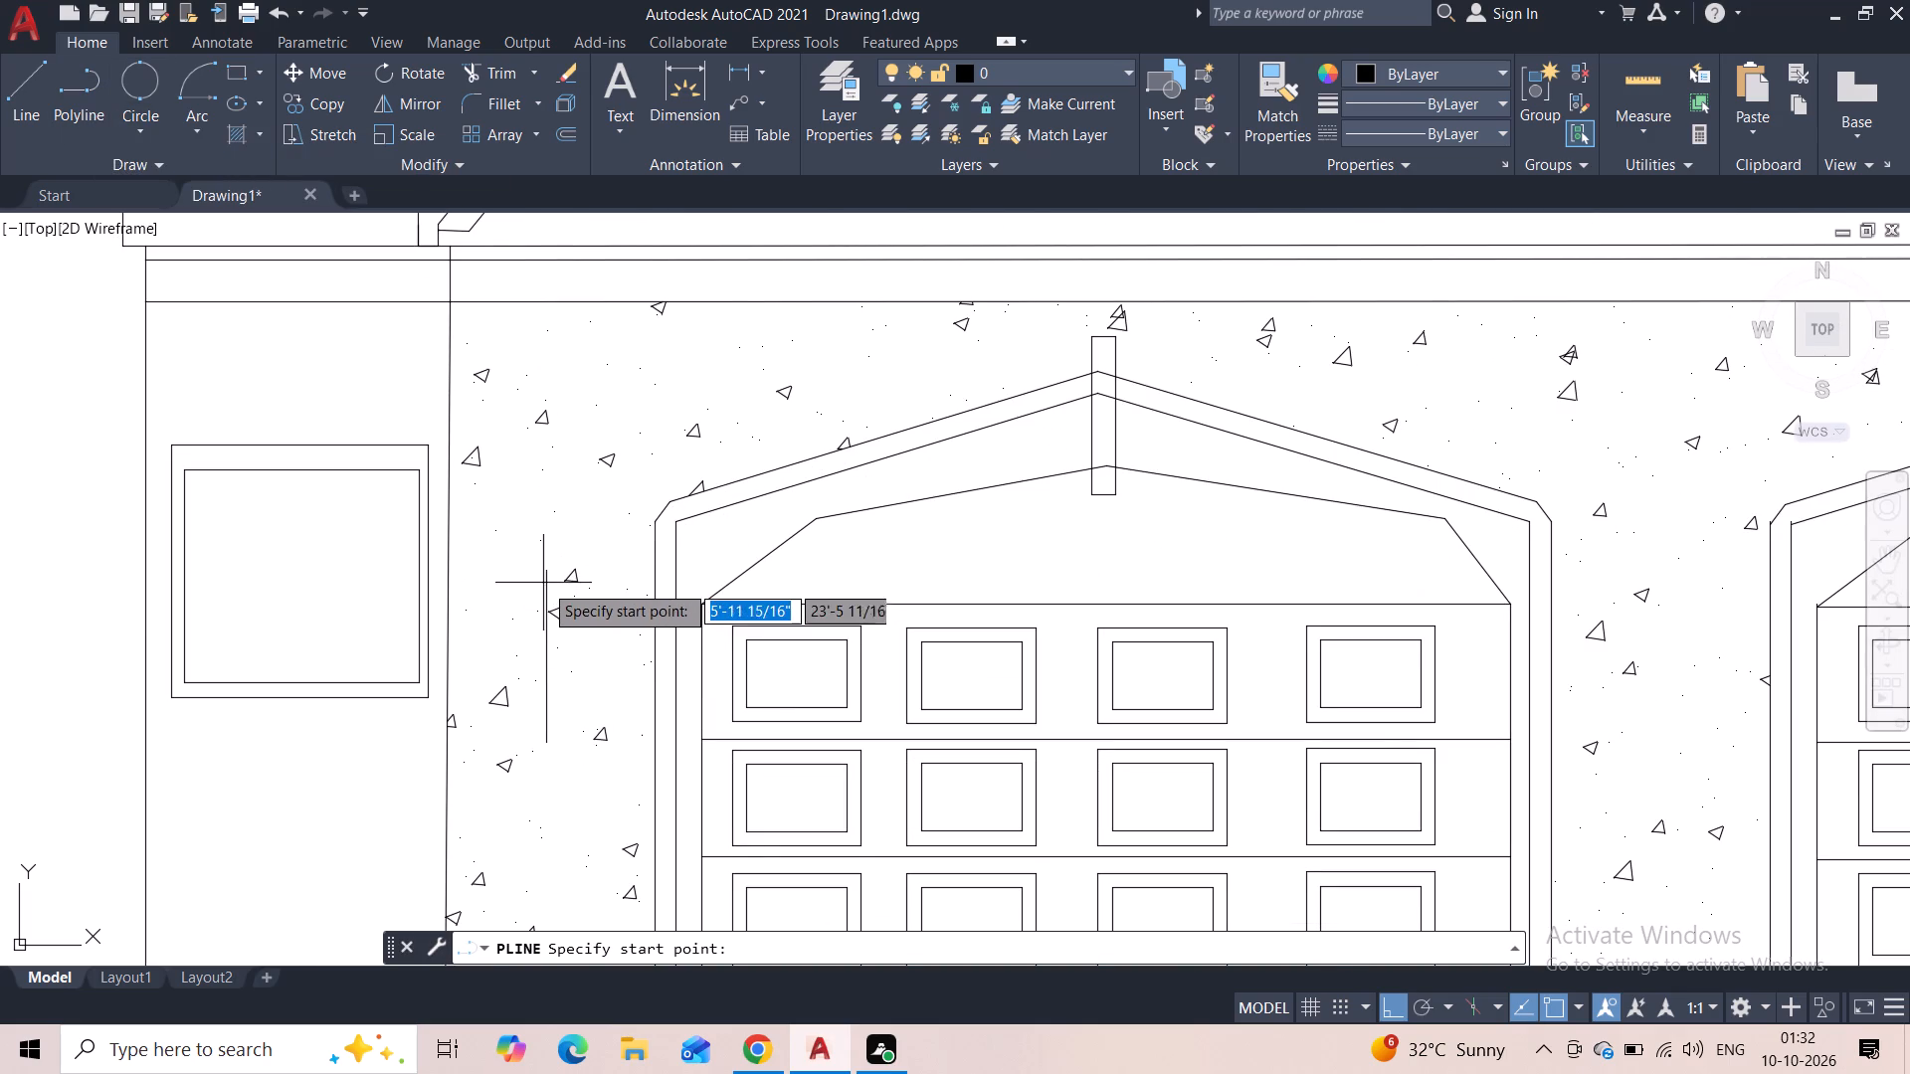
pyautogui.click(543, 578)
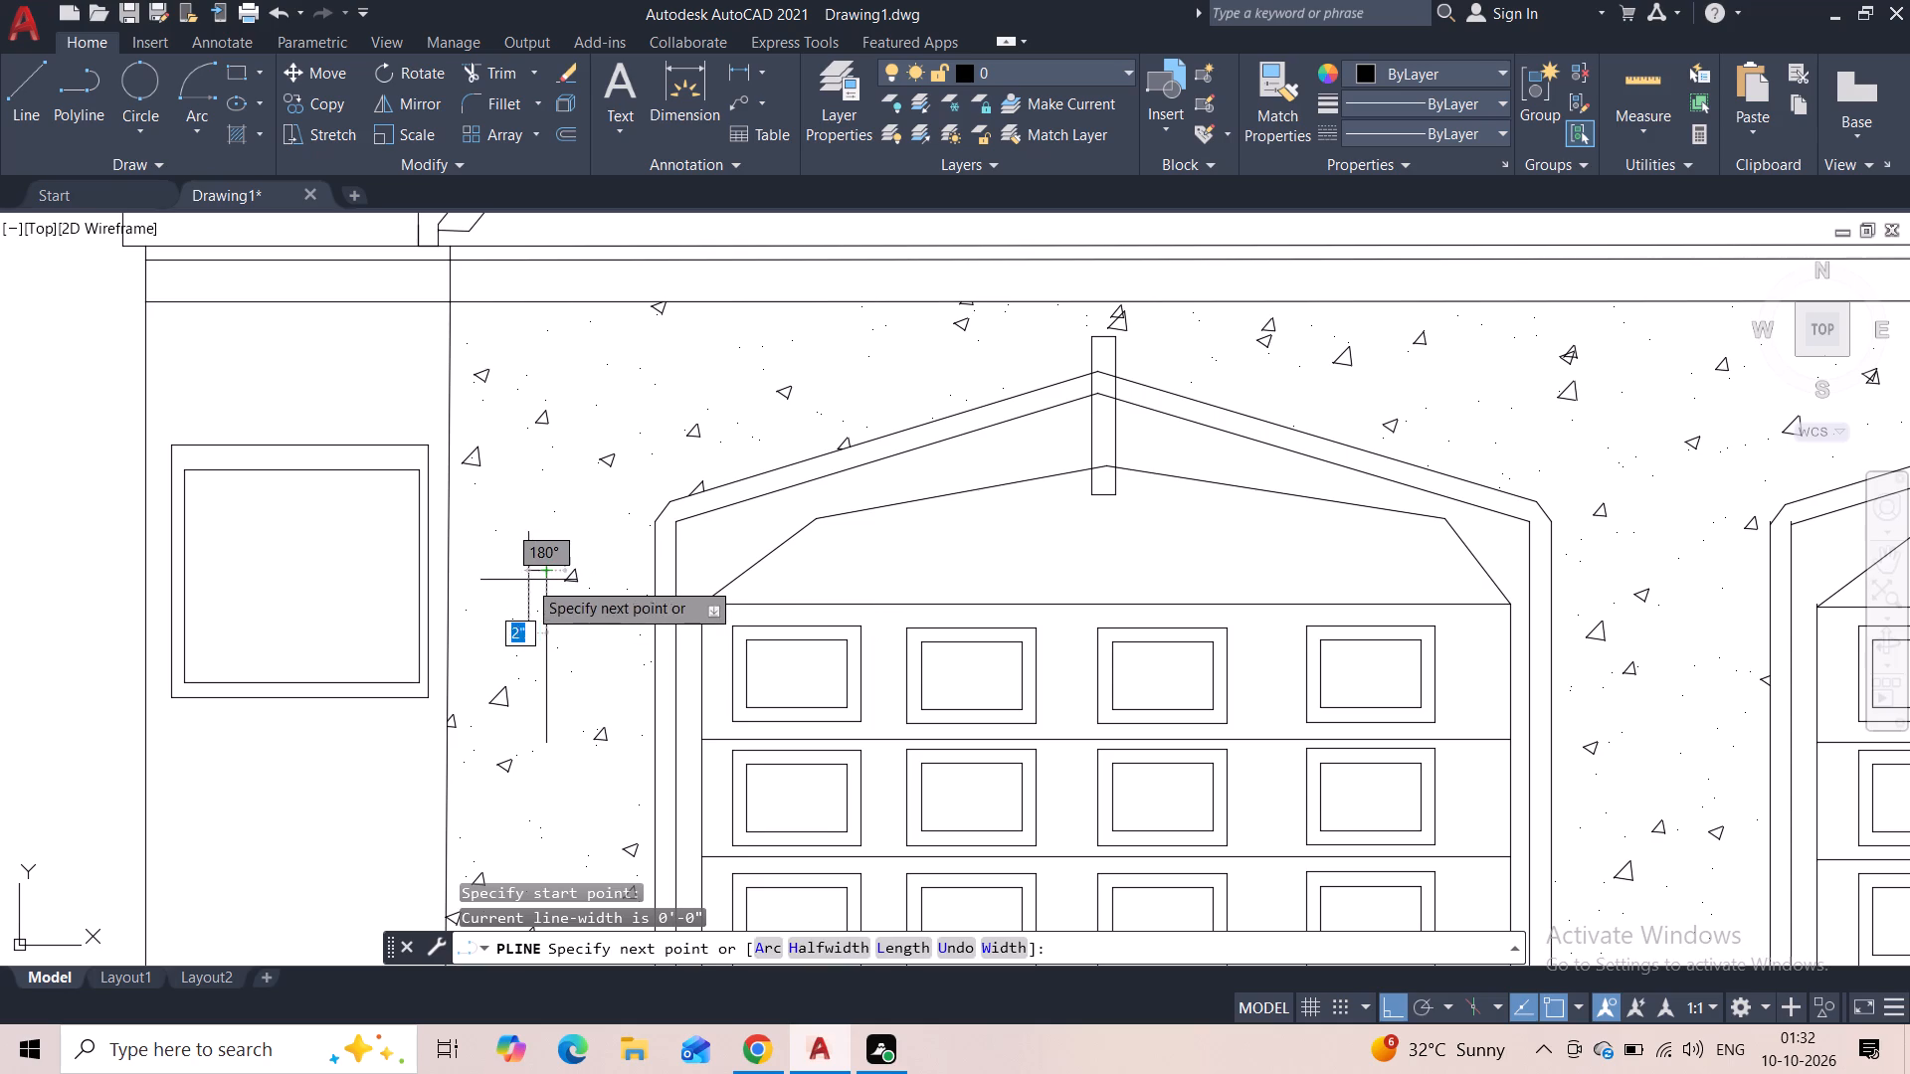
pyautogui.click(513, 580)
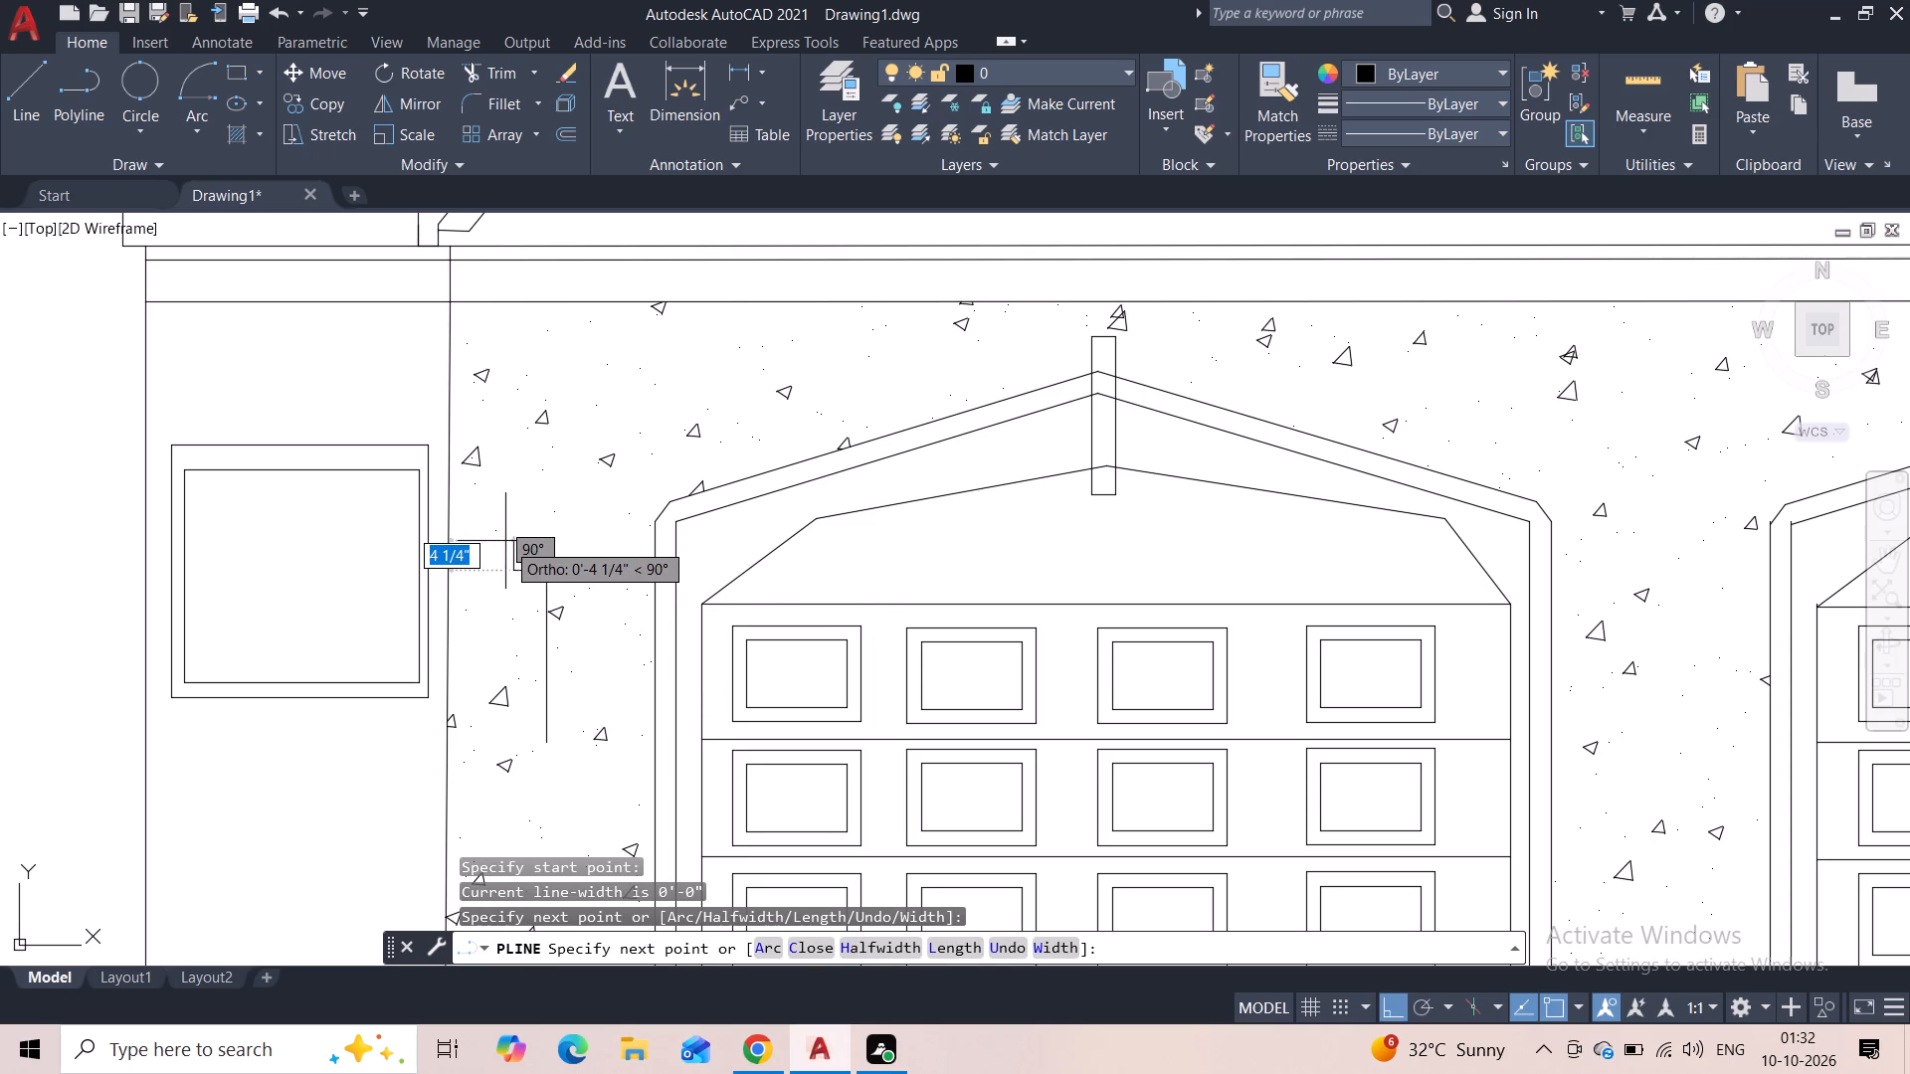
pyautogui.press('F8')
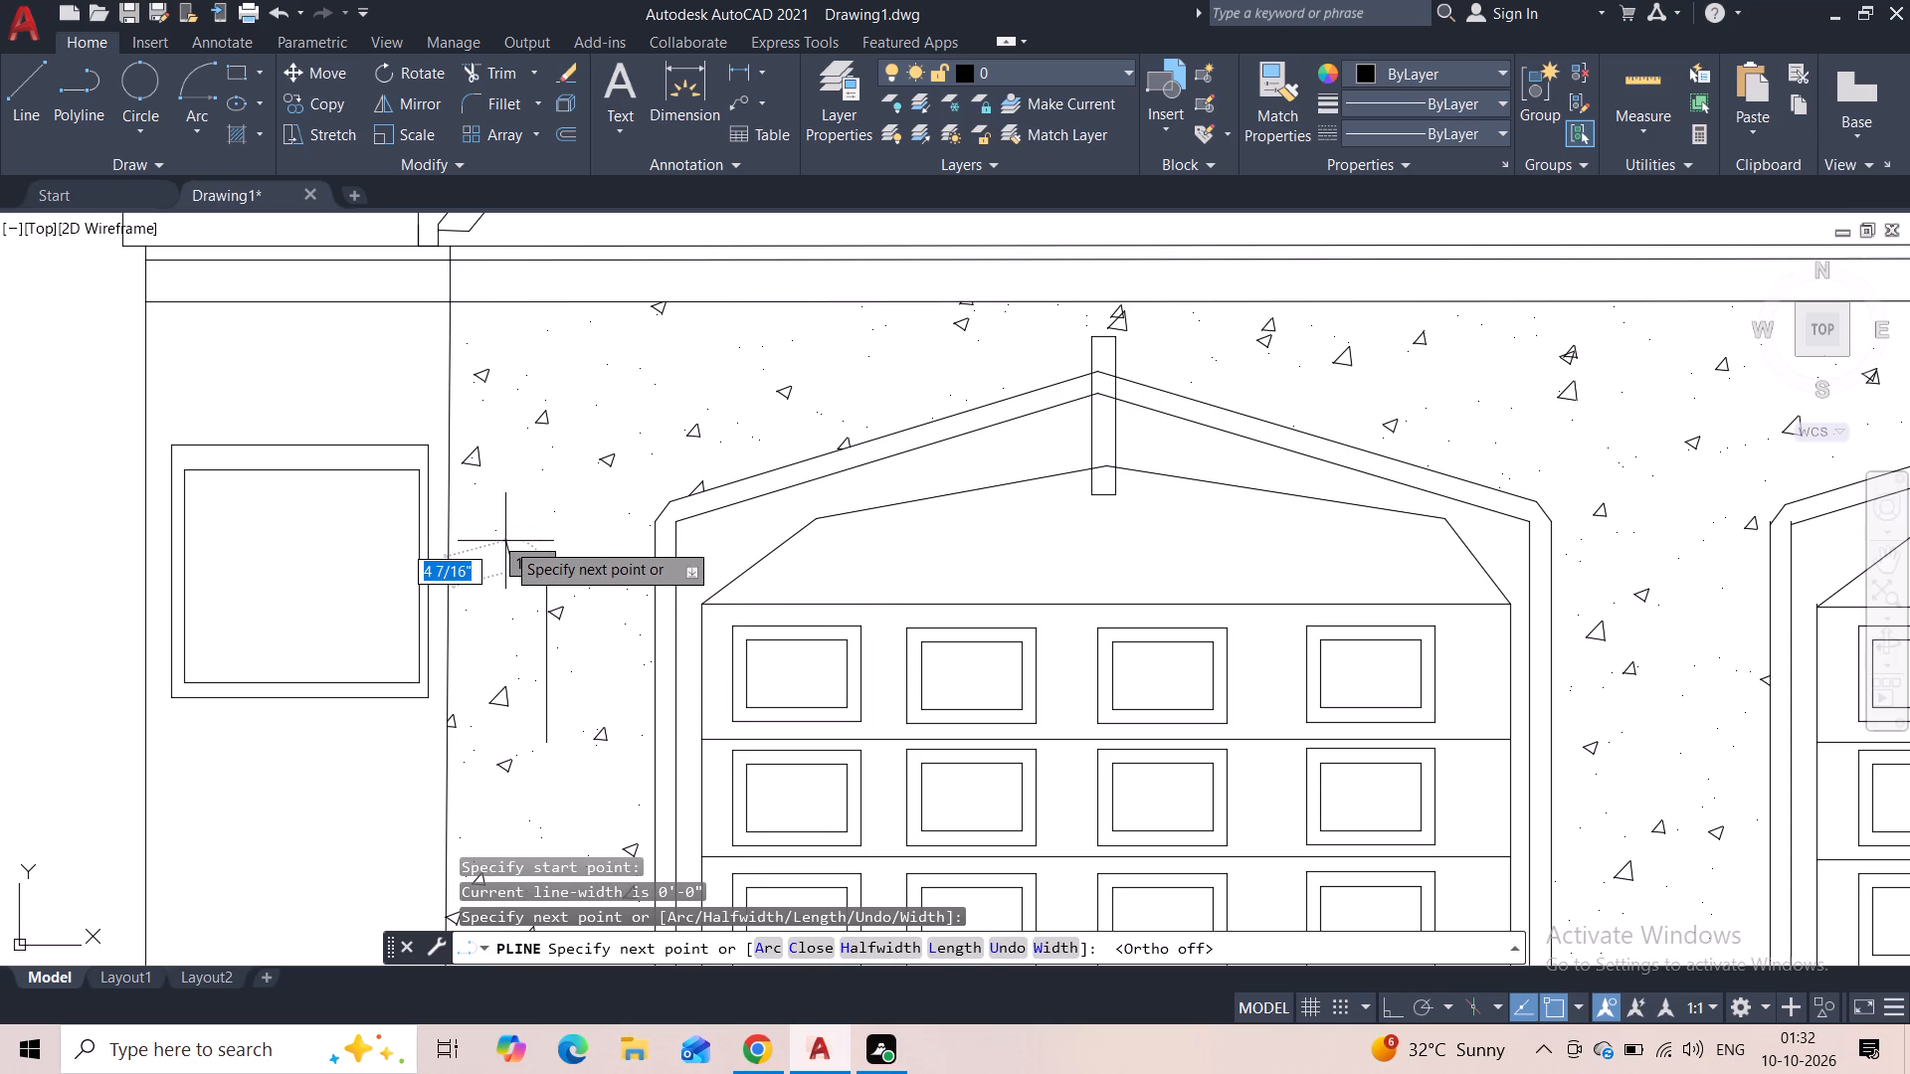
pyautogui.click(505, 541)
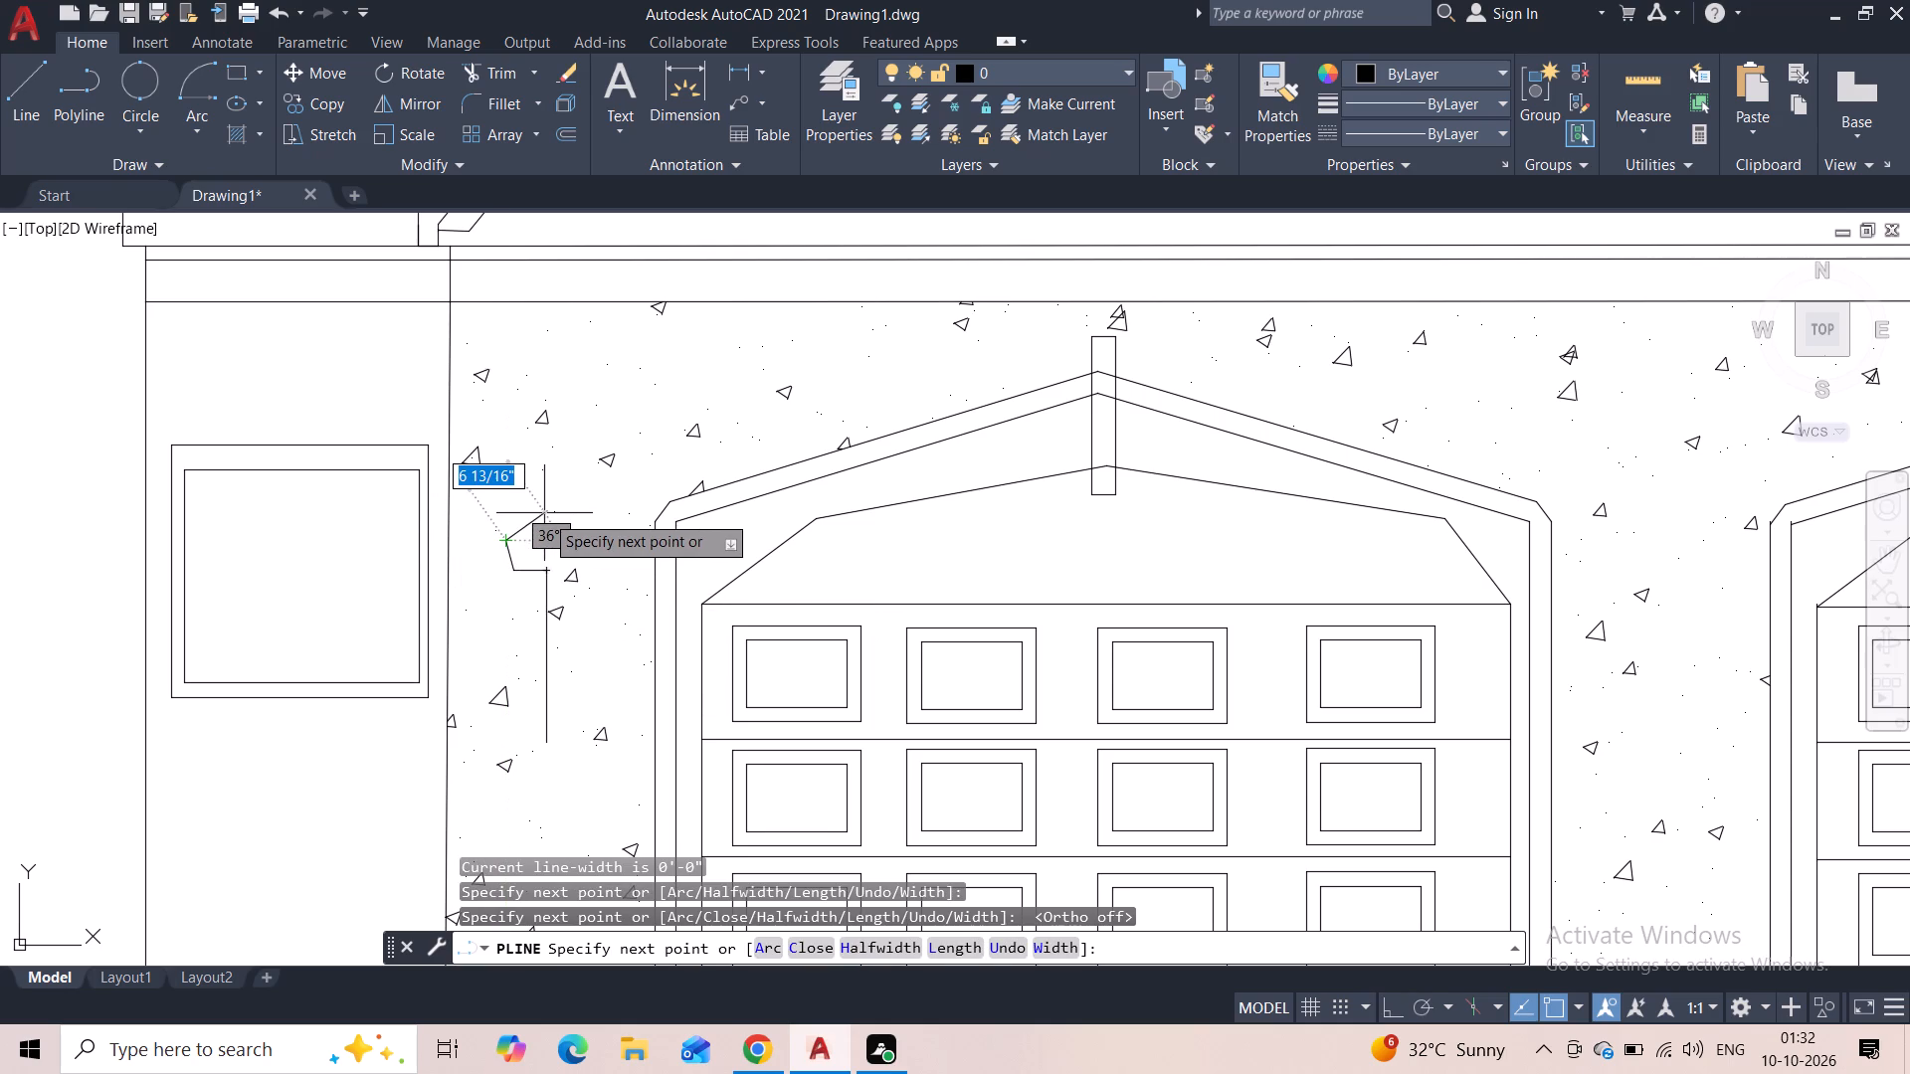
pyautogui.click(544, 513)
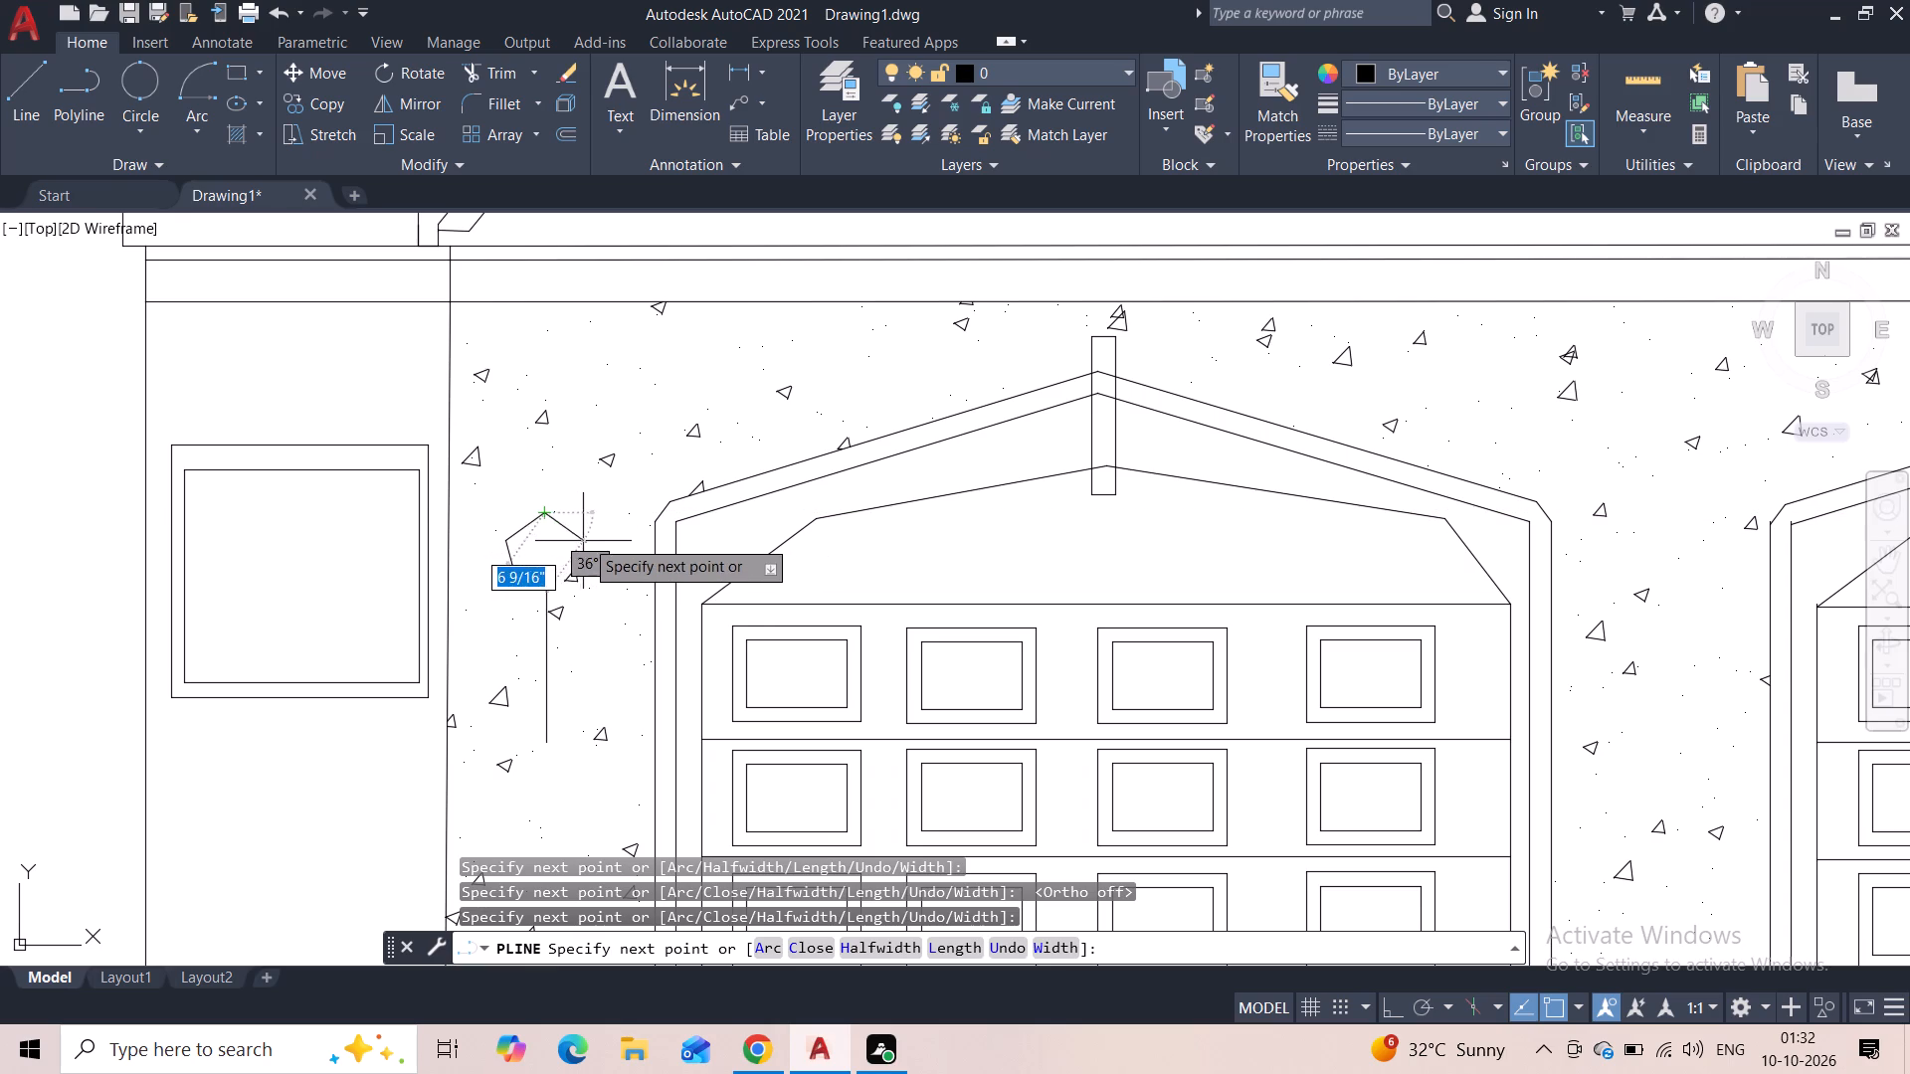
pyautogui.click(583, 539)
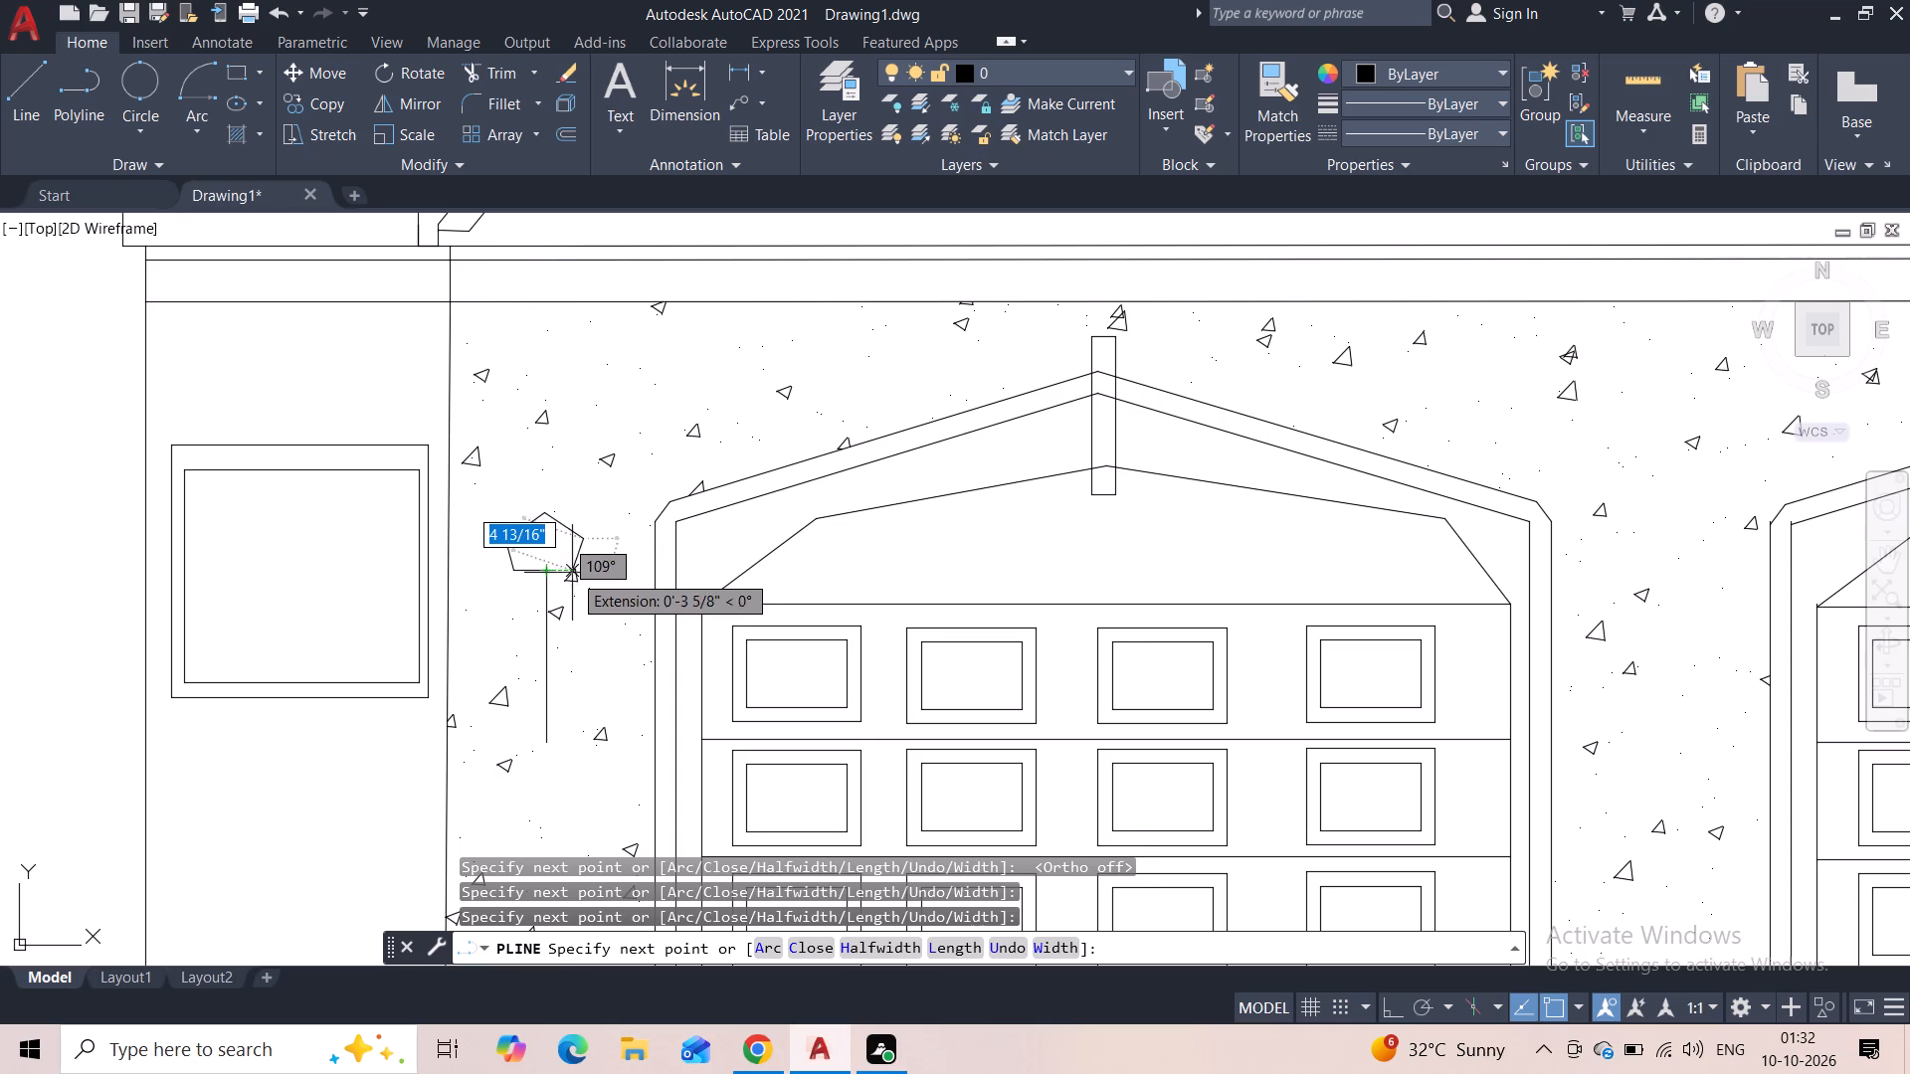
pyautogui.click(571, 574)
pyautogui.click(549, 574)
pyautogui.press('Escape')
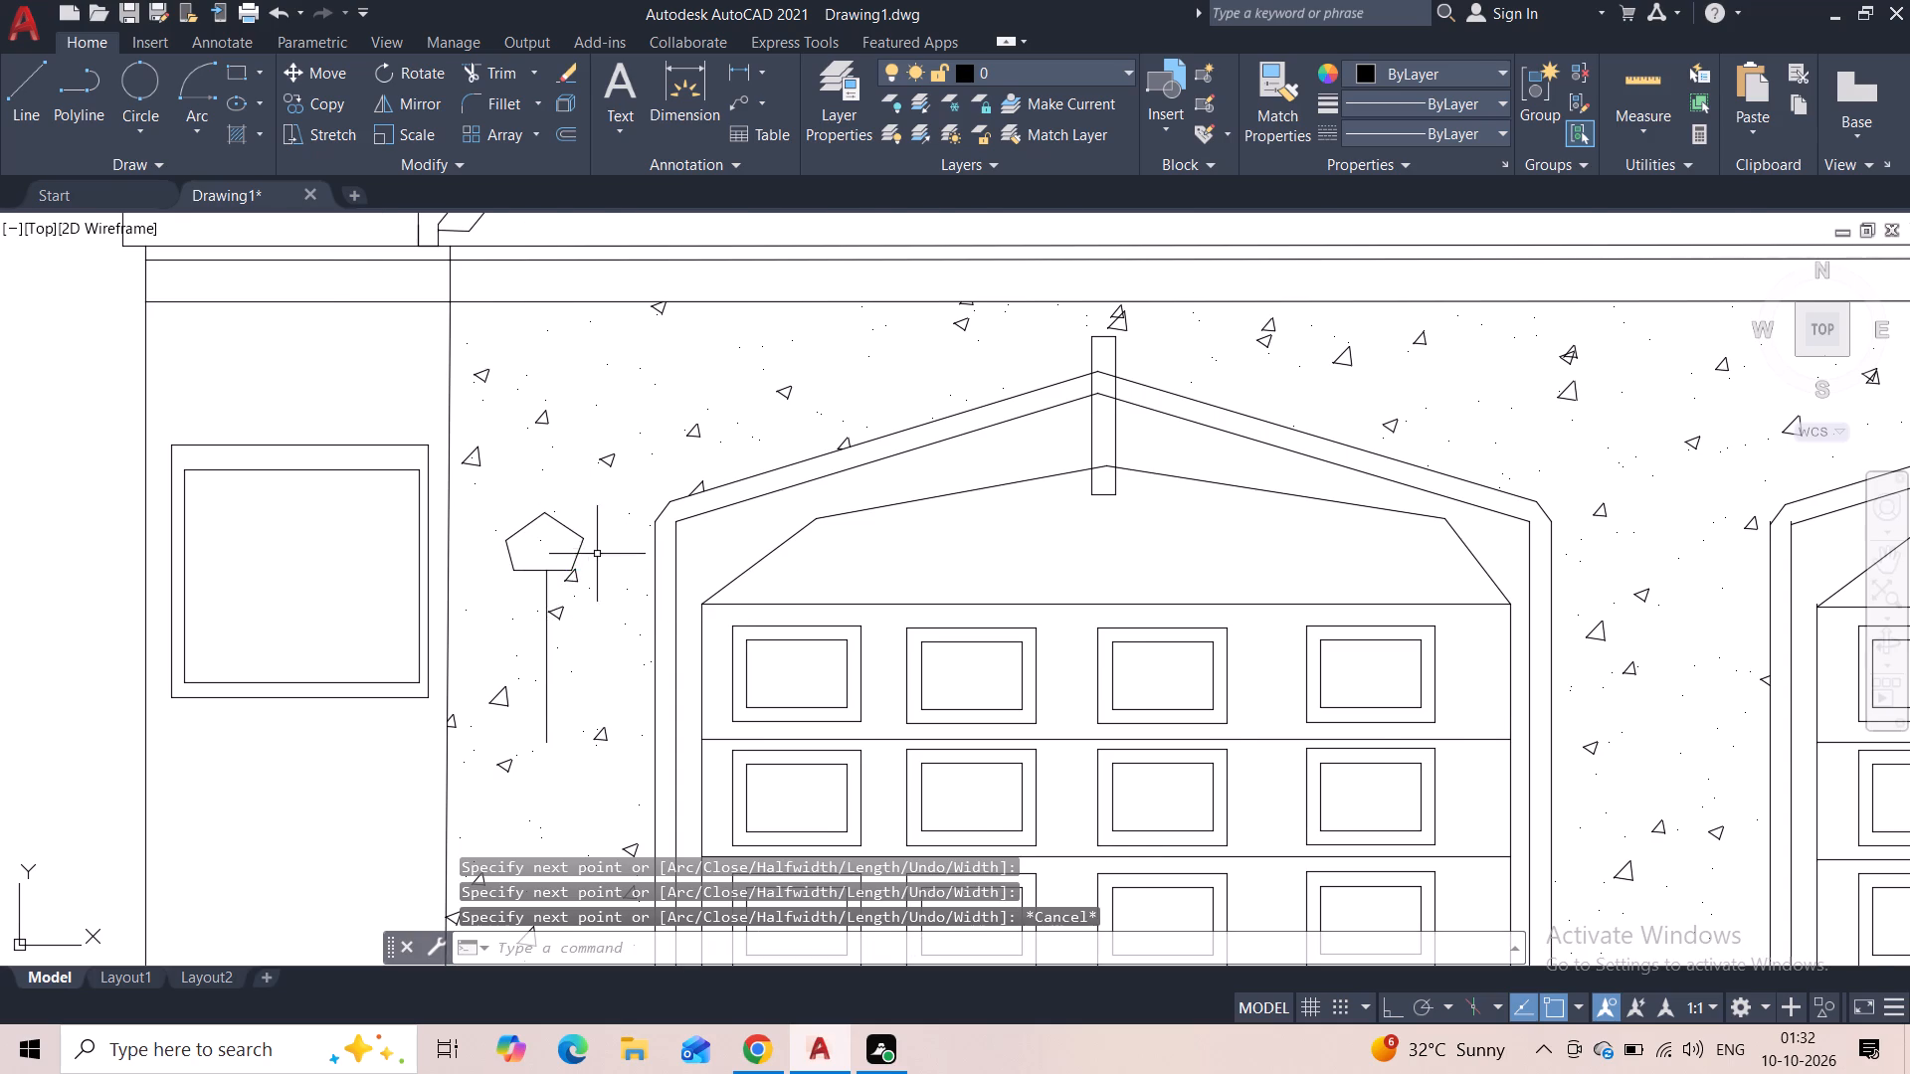
# Copy the wall lamp's pentagon head and stem from its peak onto the hatched wall between the two garage doors.
pyautogui.scroll(-2, 597, 559)
pyautogui.click(597, 517)
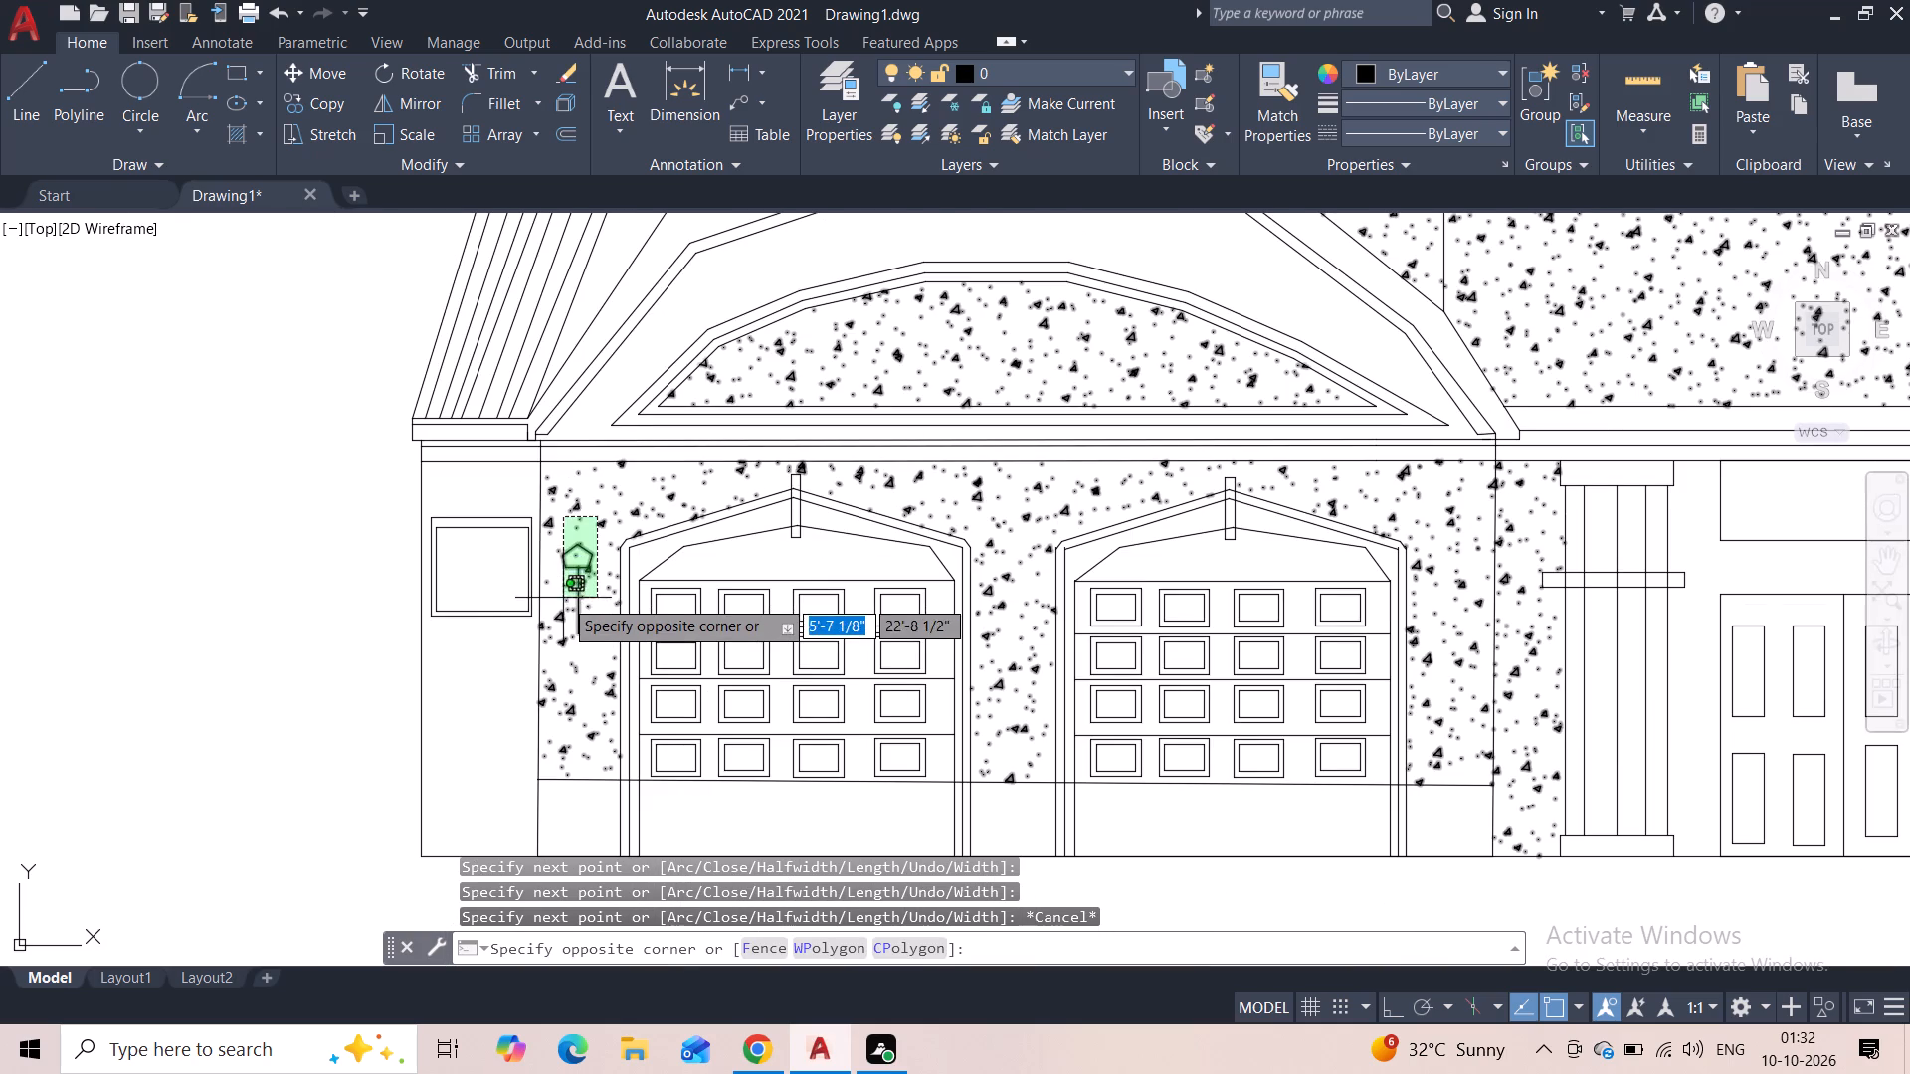
pyautogui.click(571, 596)
pyautogui.scroll(2, 588, 580)
pyautogui.press('Escape')
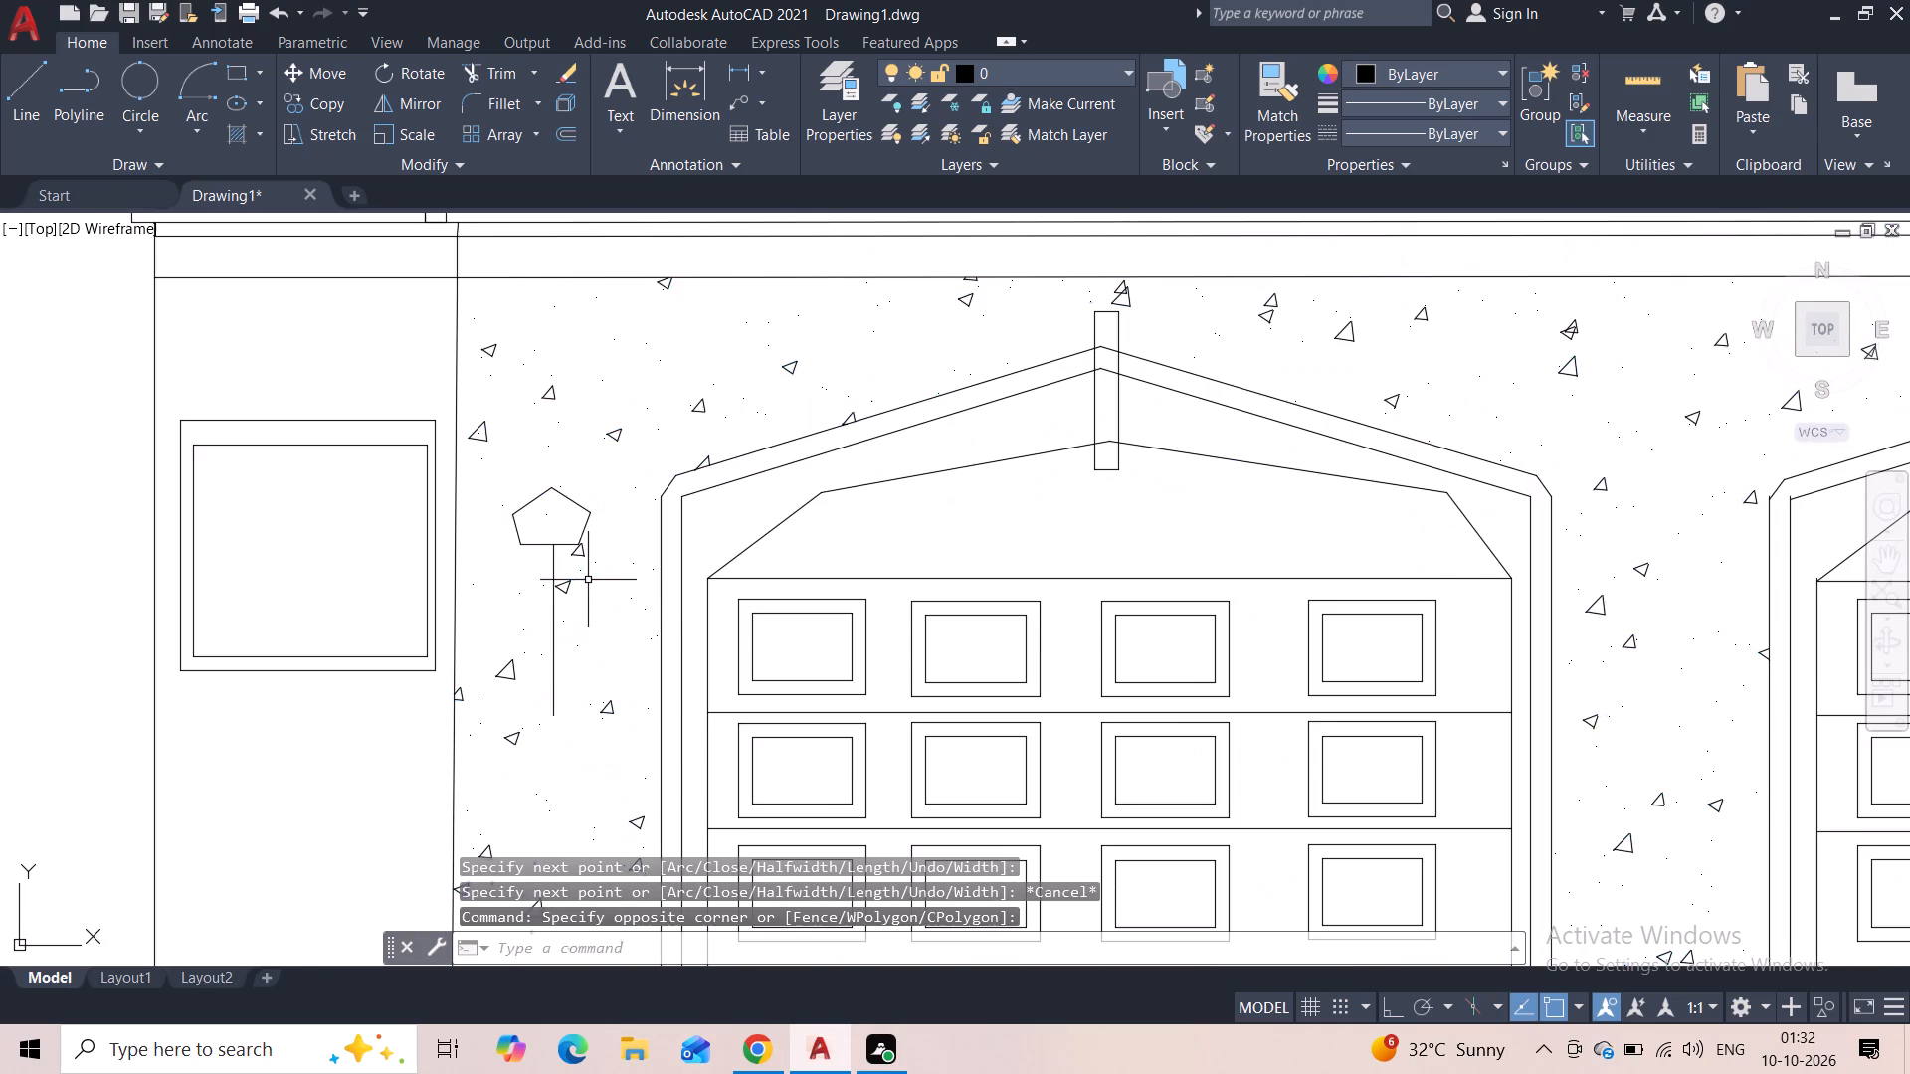
pyautogui.click(582, 530)
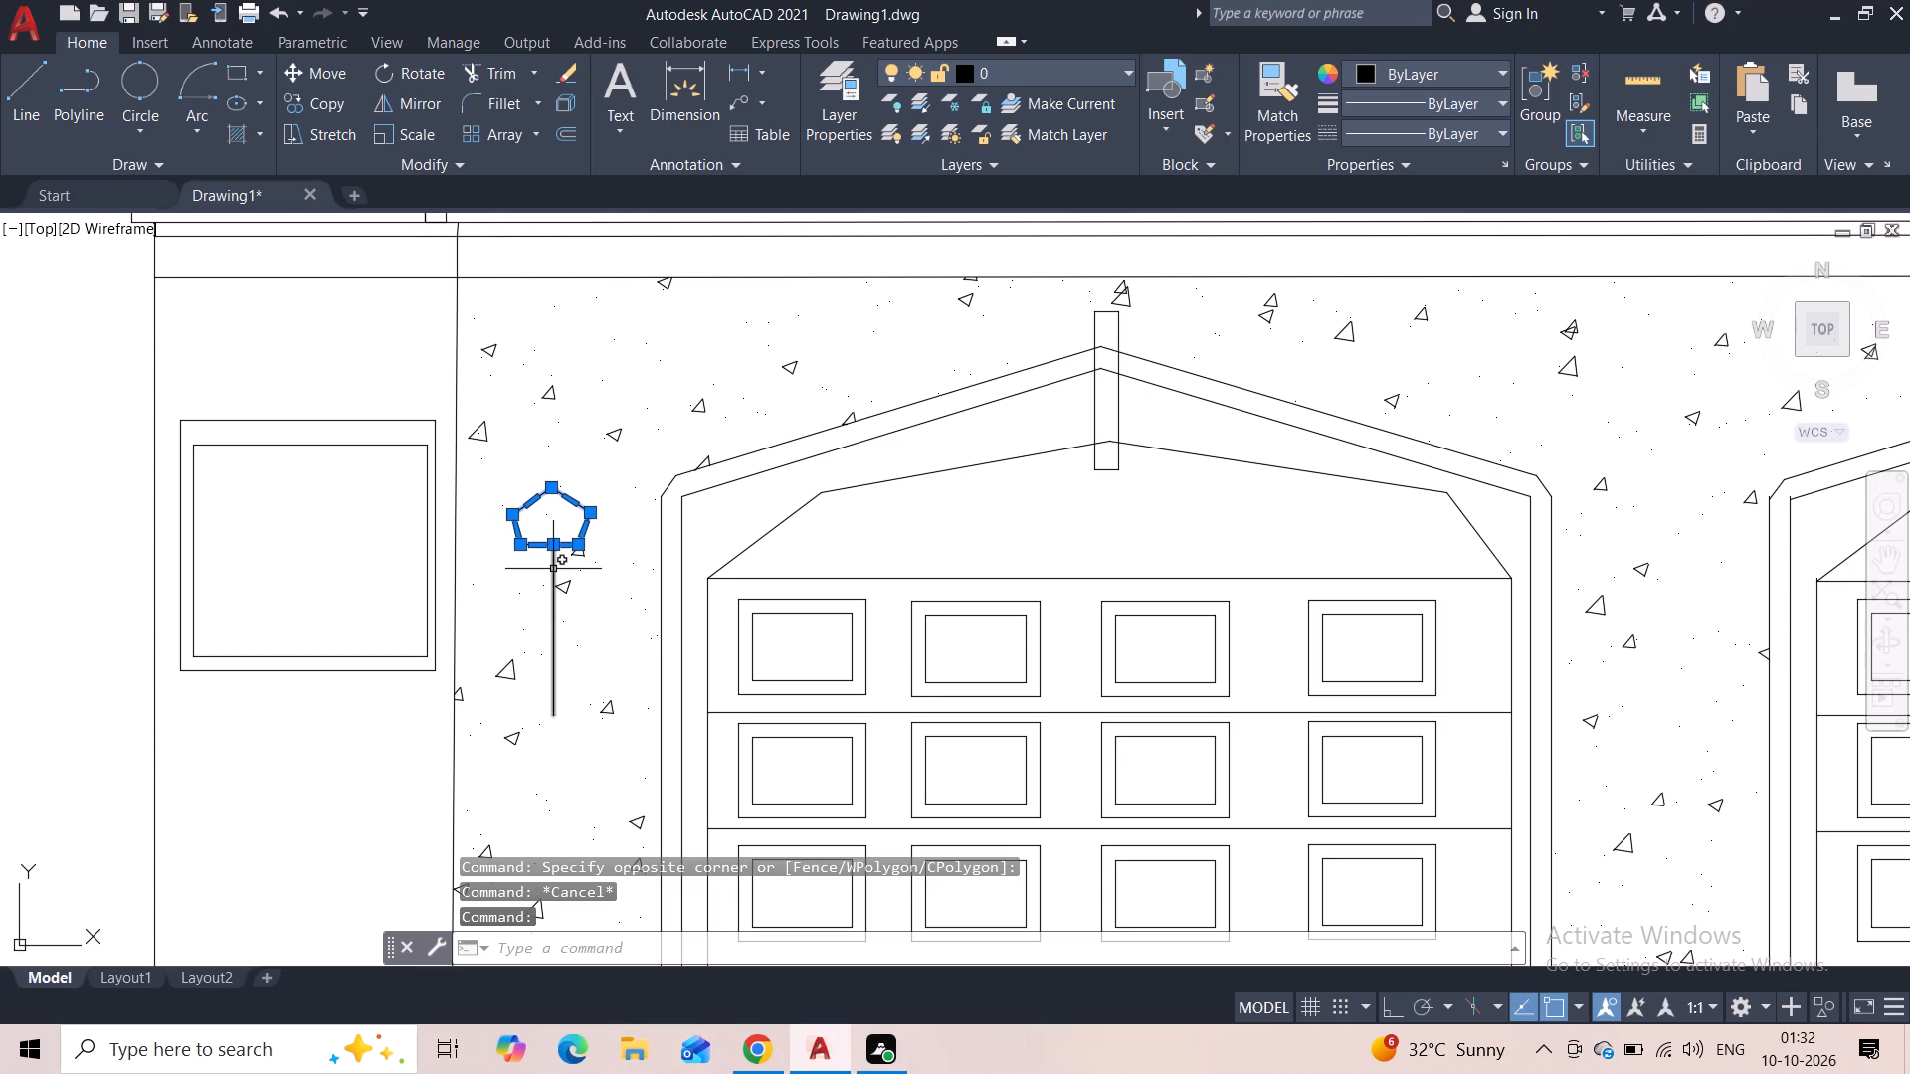
pyautogui.click(555, 569)
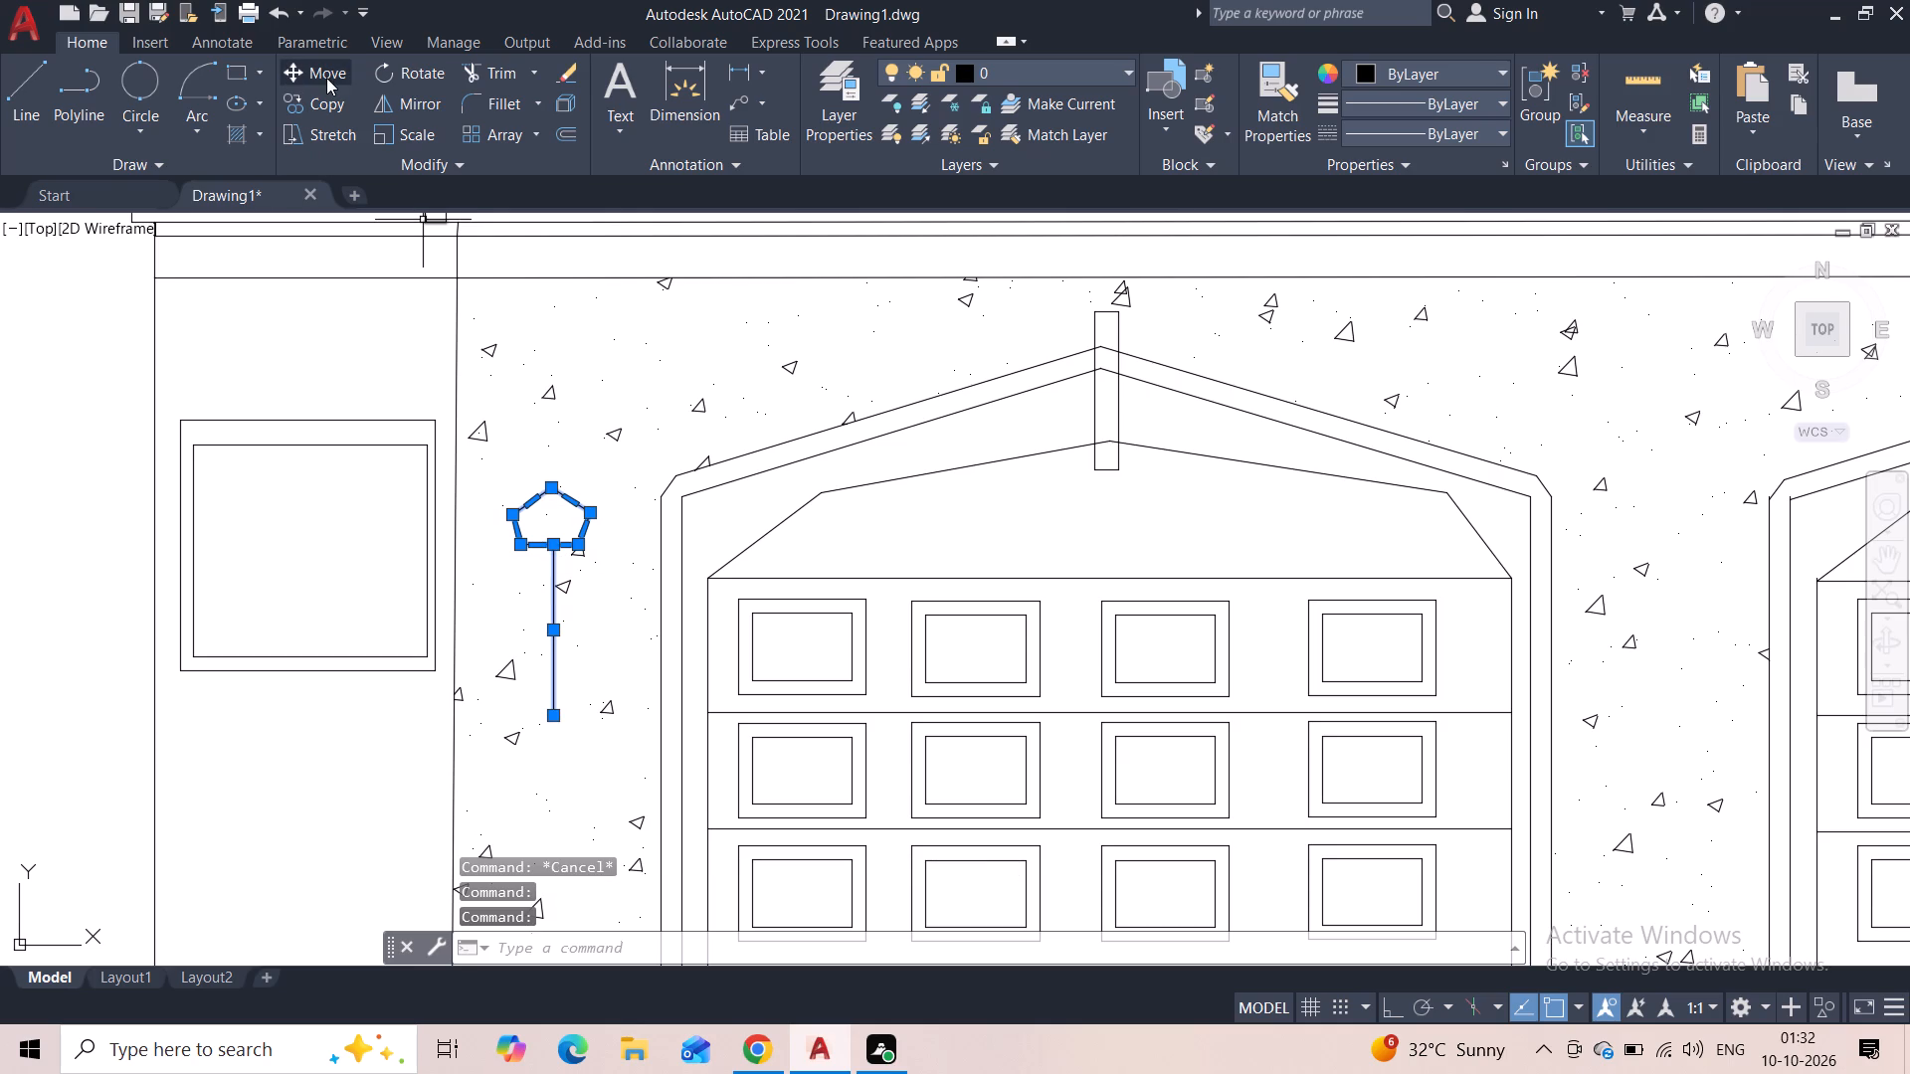
pyautogui.click(322, 107)
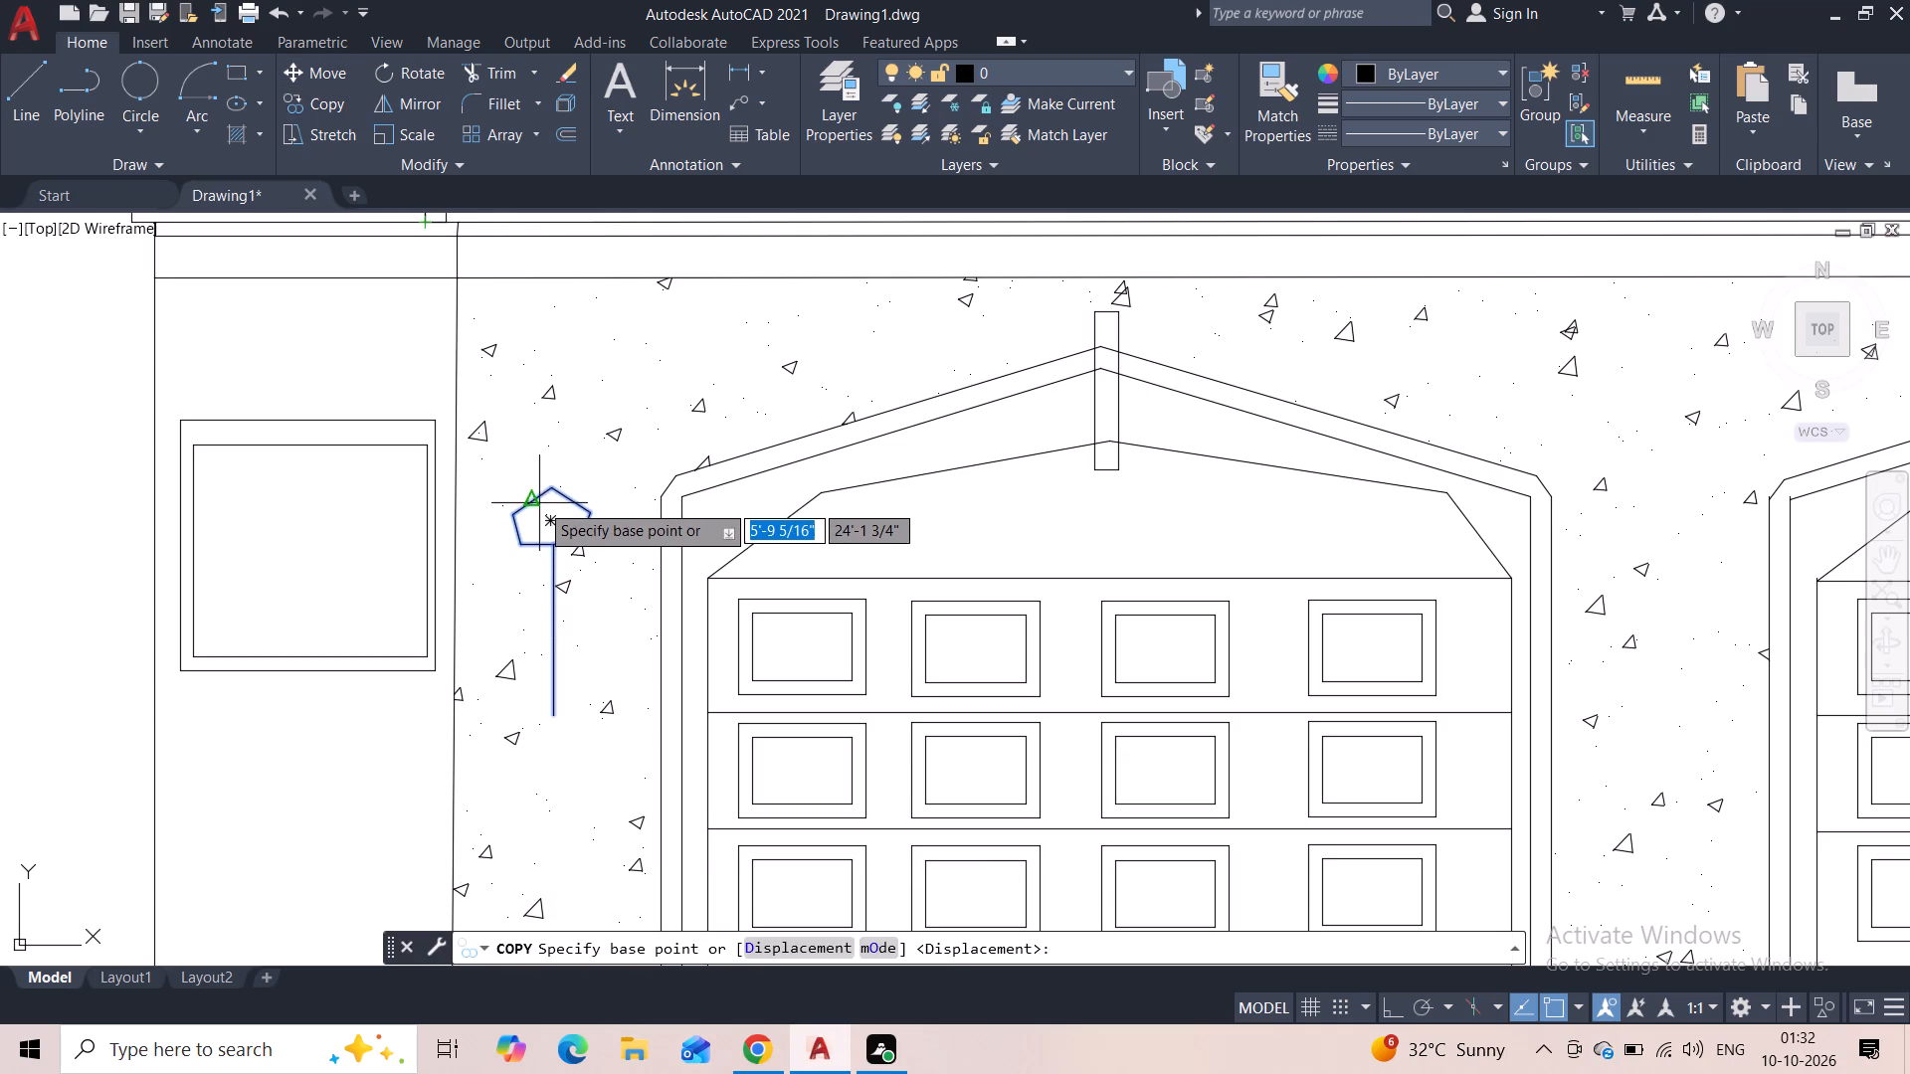
pyautogui.click(550, 499)
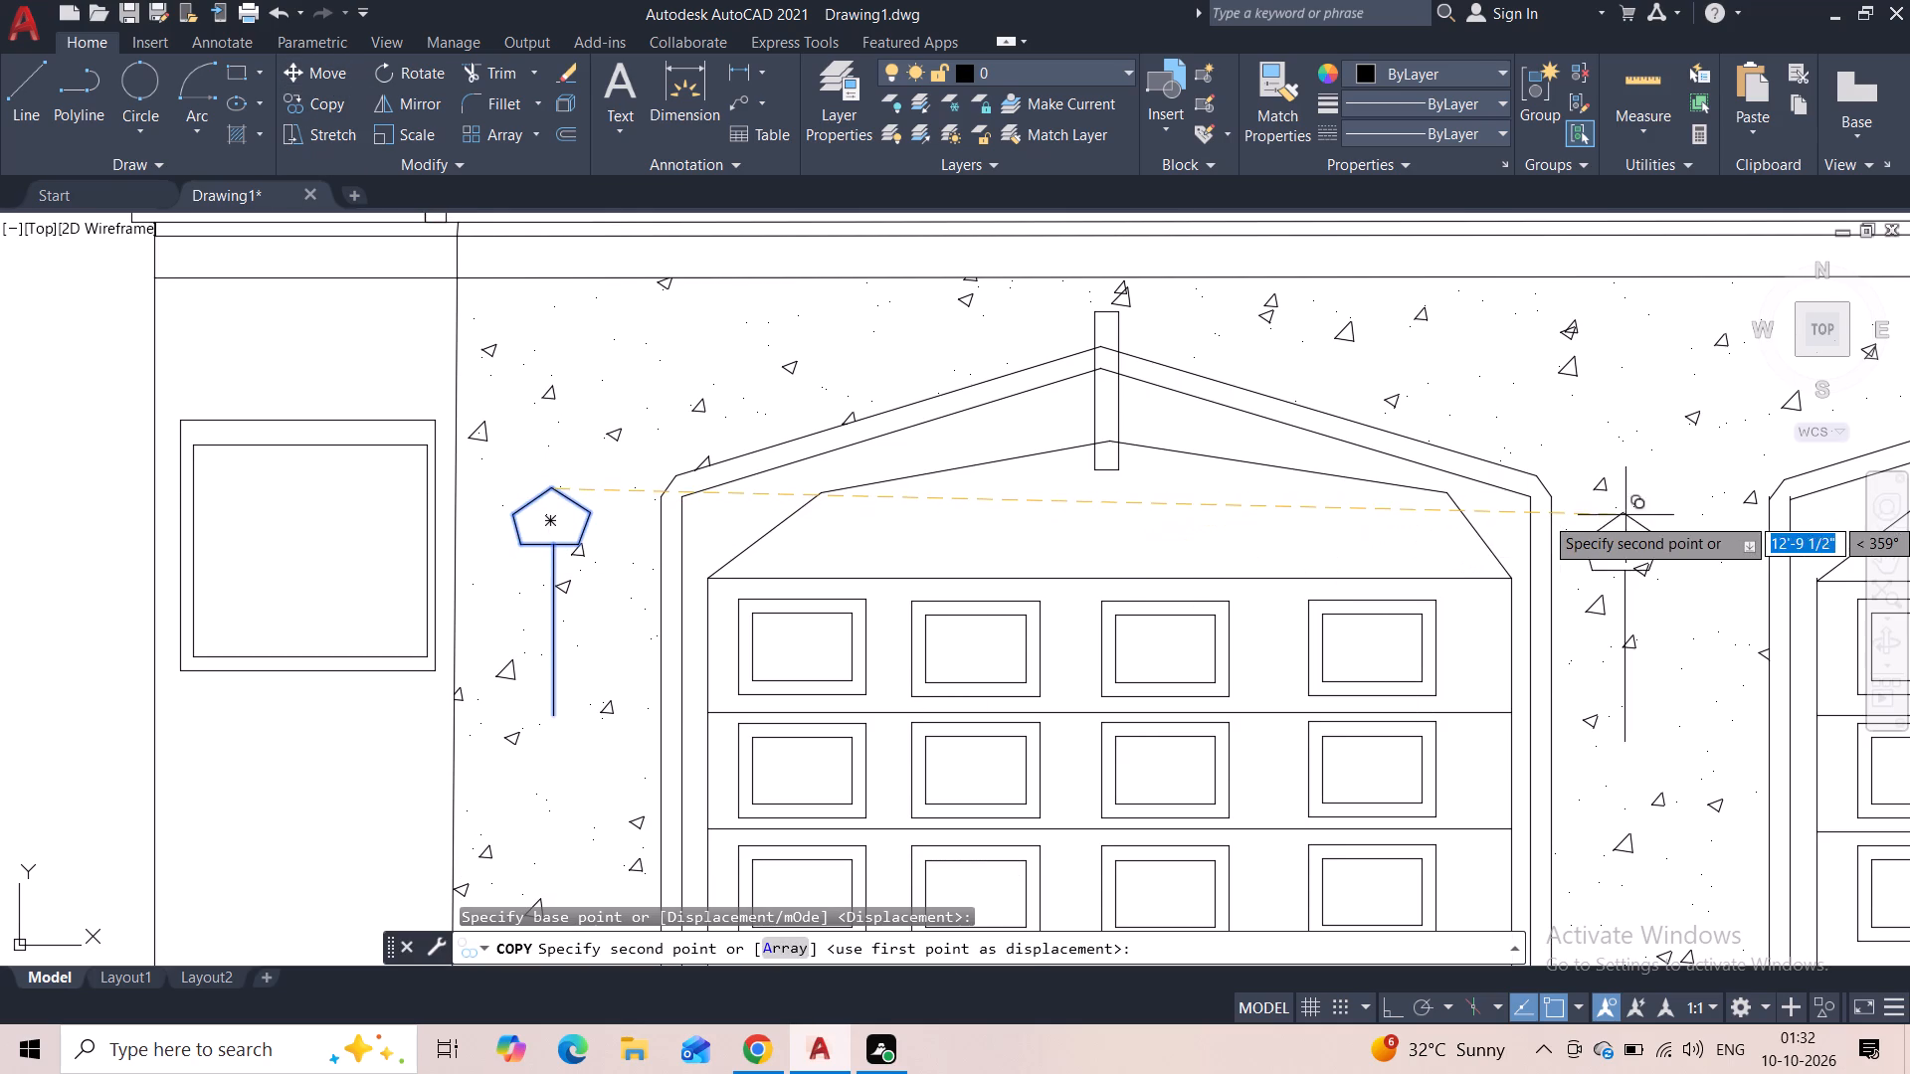
pyautogui.click(1663, 518)
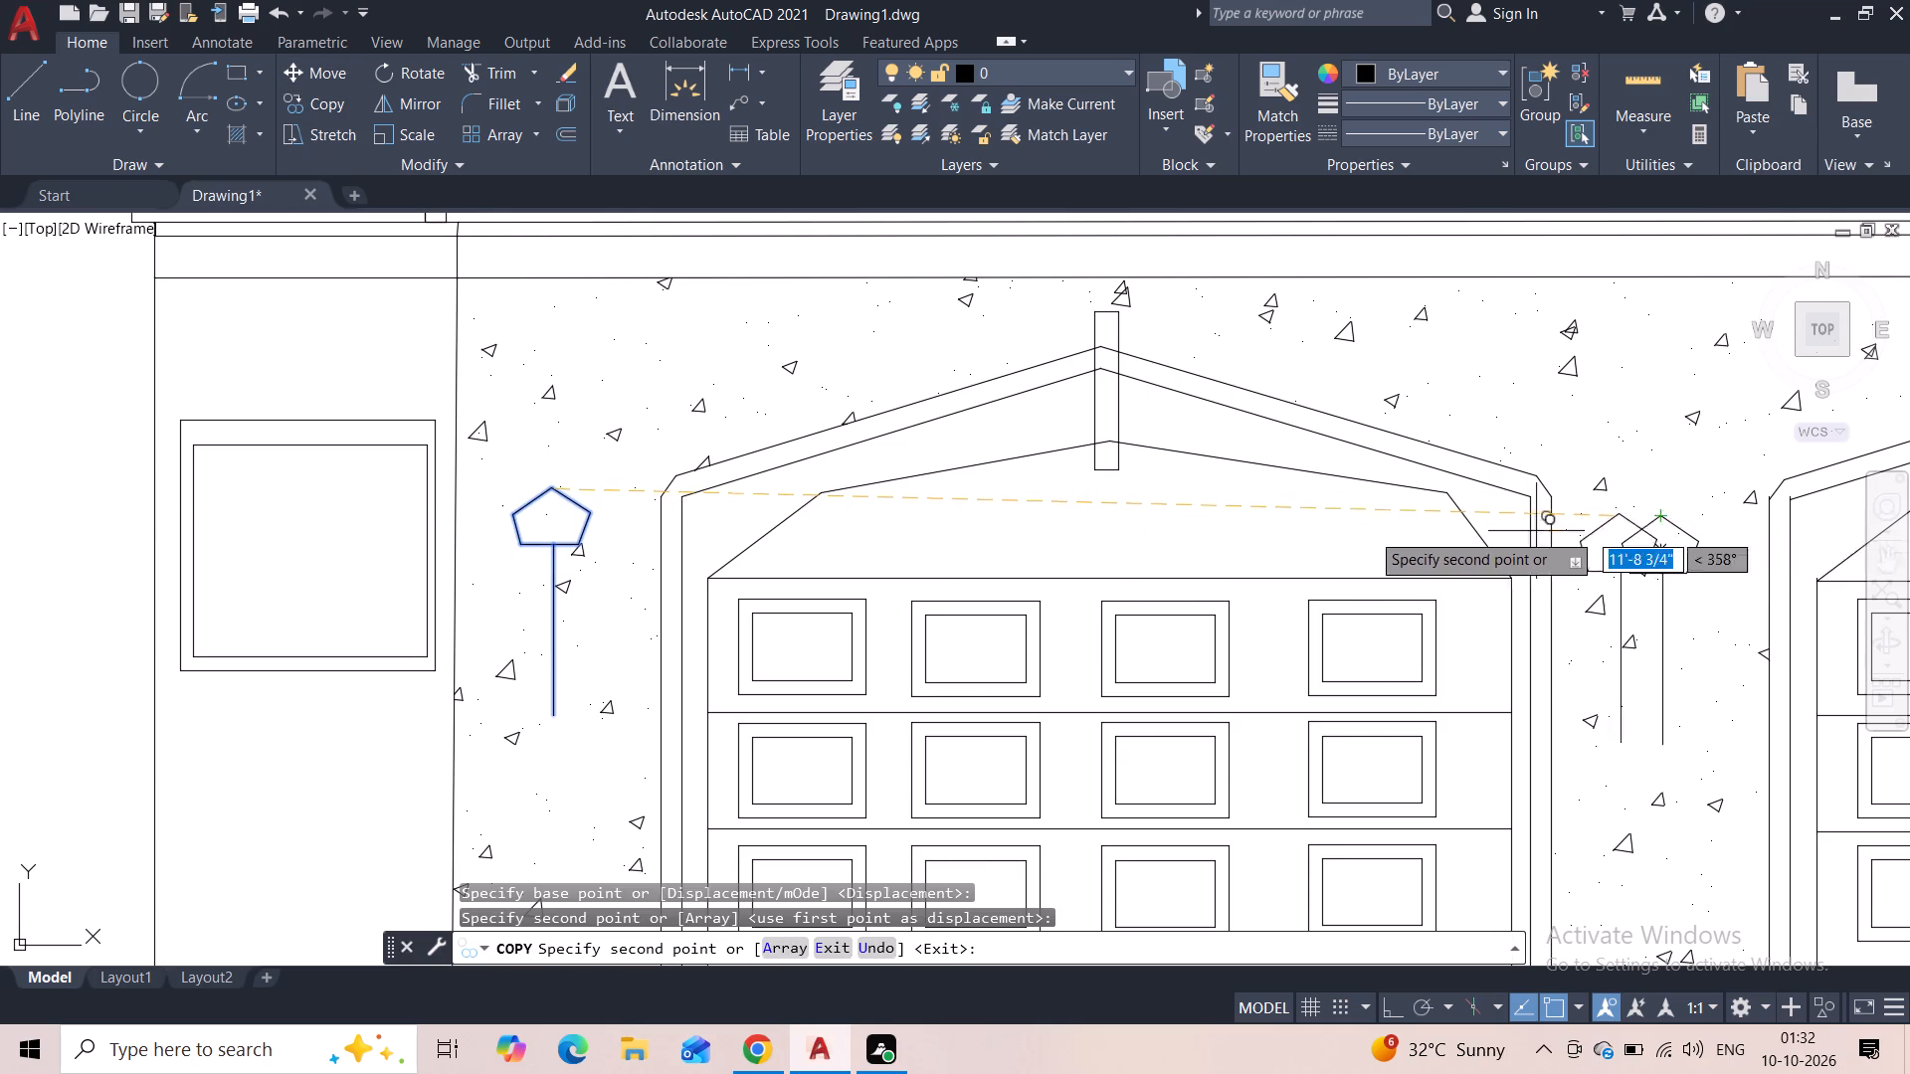
pyautogui.press('Escape')
pyautogui.scroll(-2, 1306, 545)
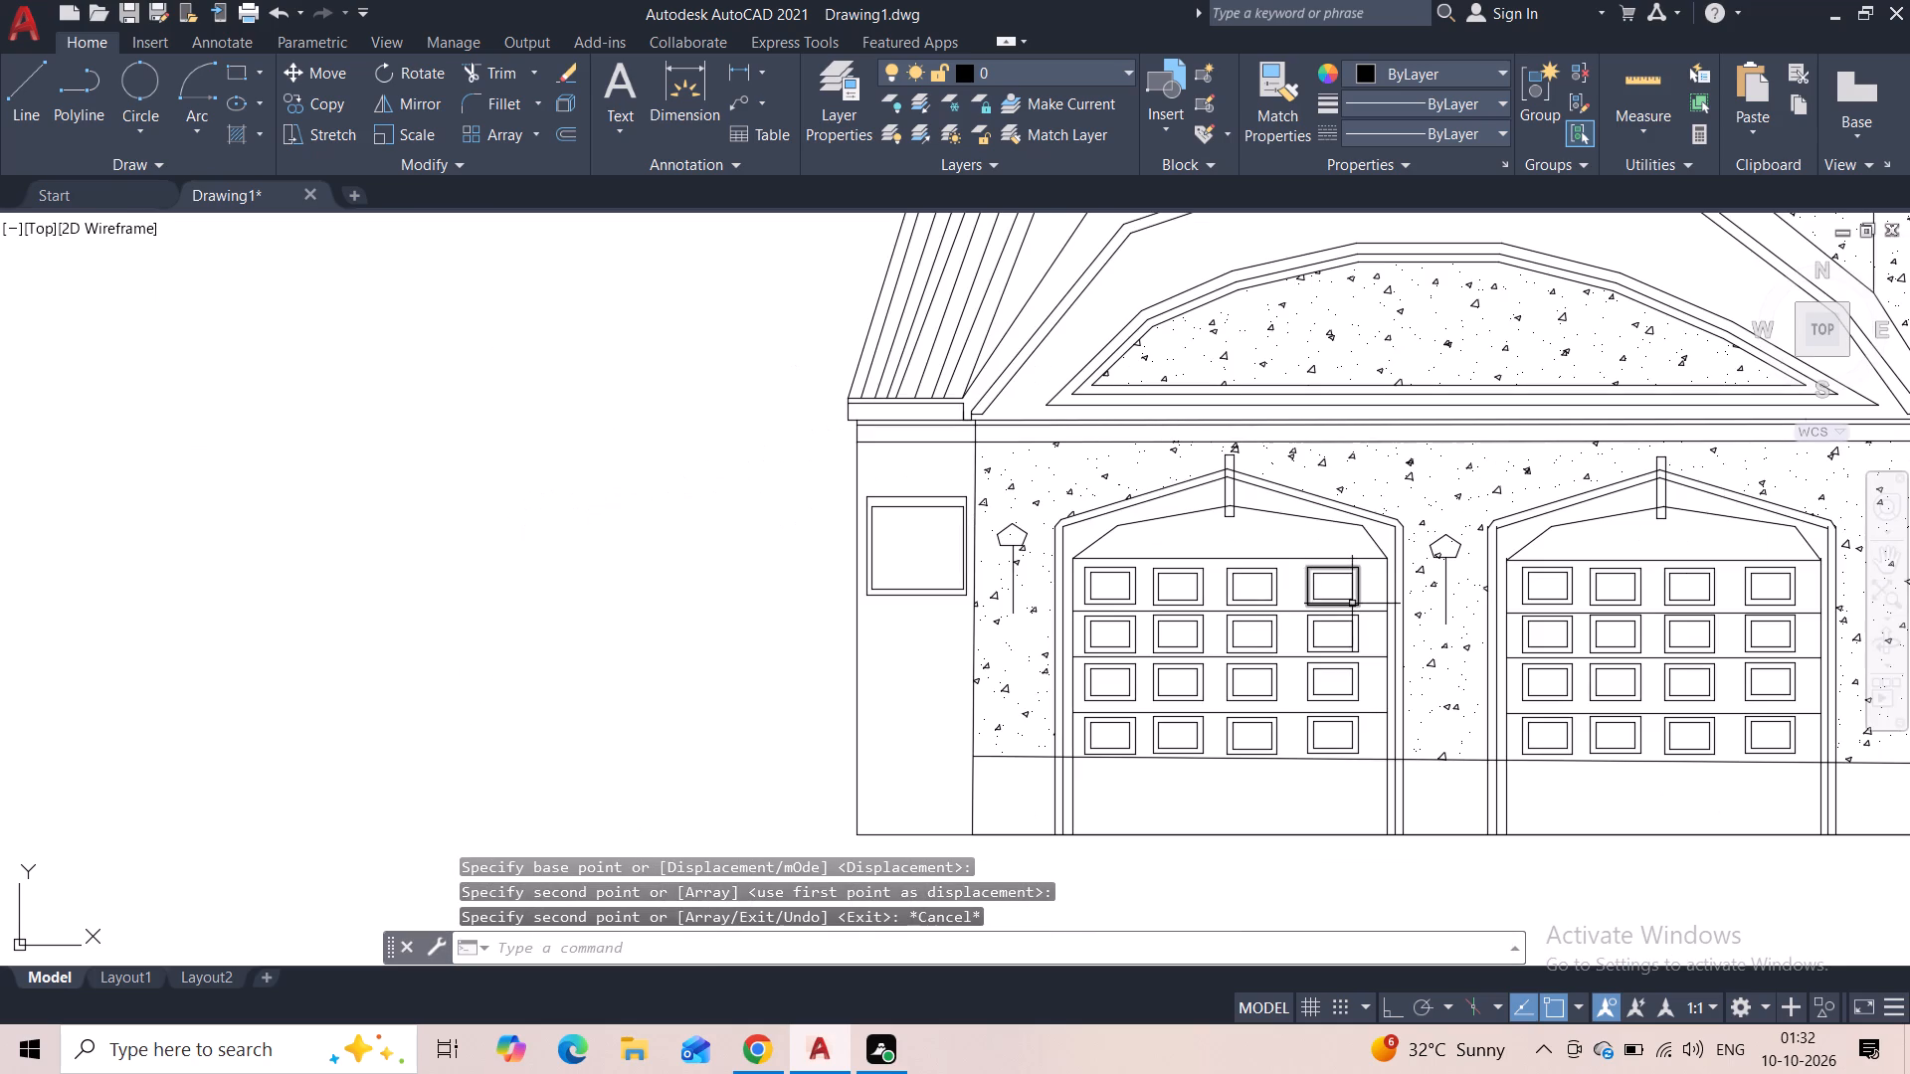
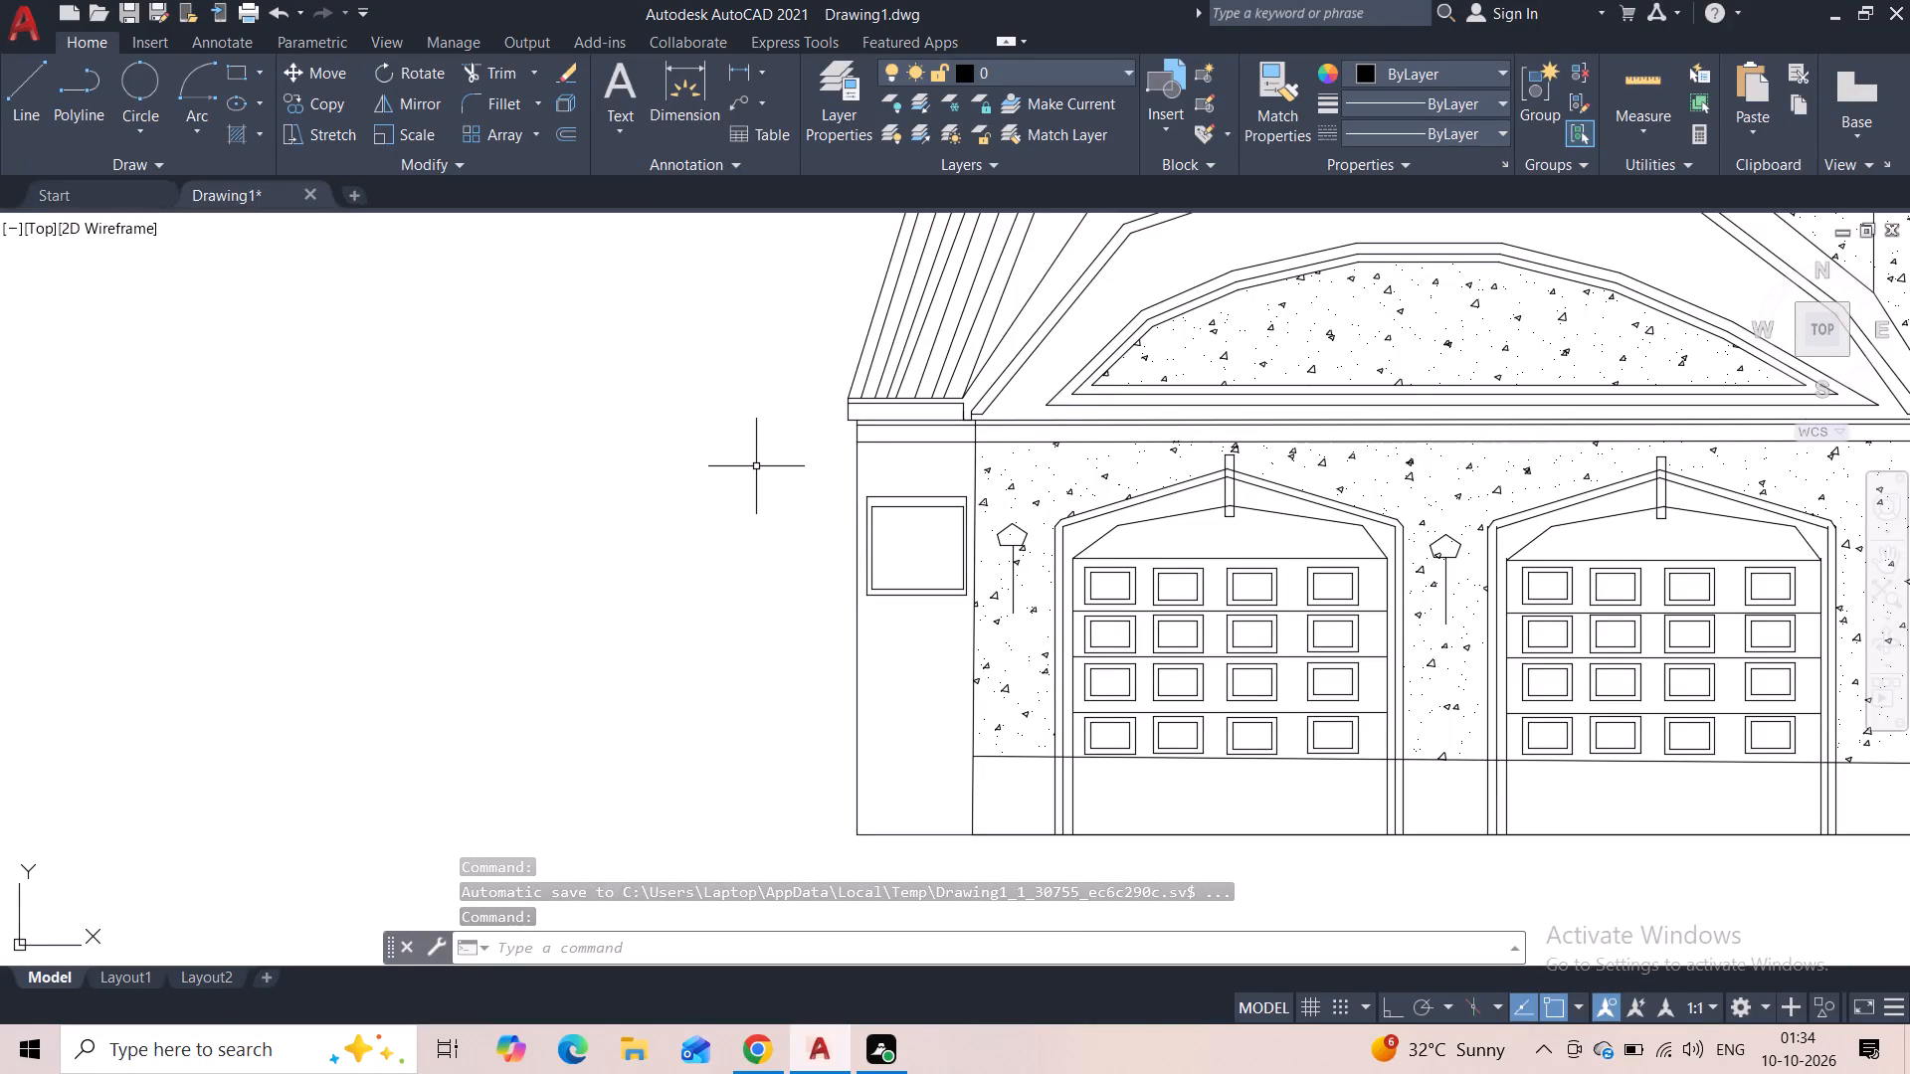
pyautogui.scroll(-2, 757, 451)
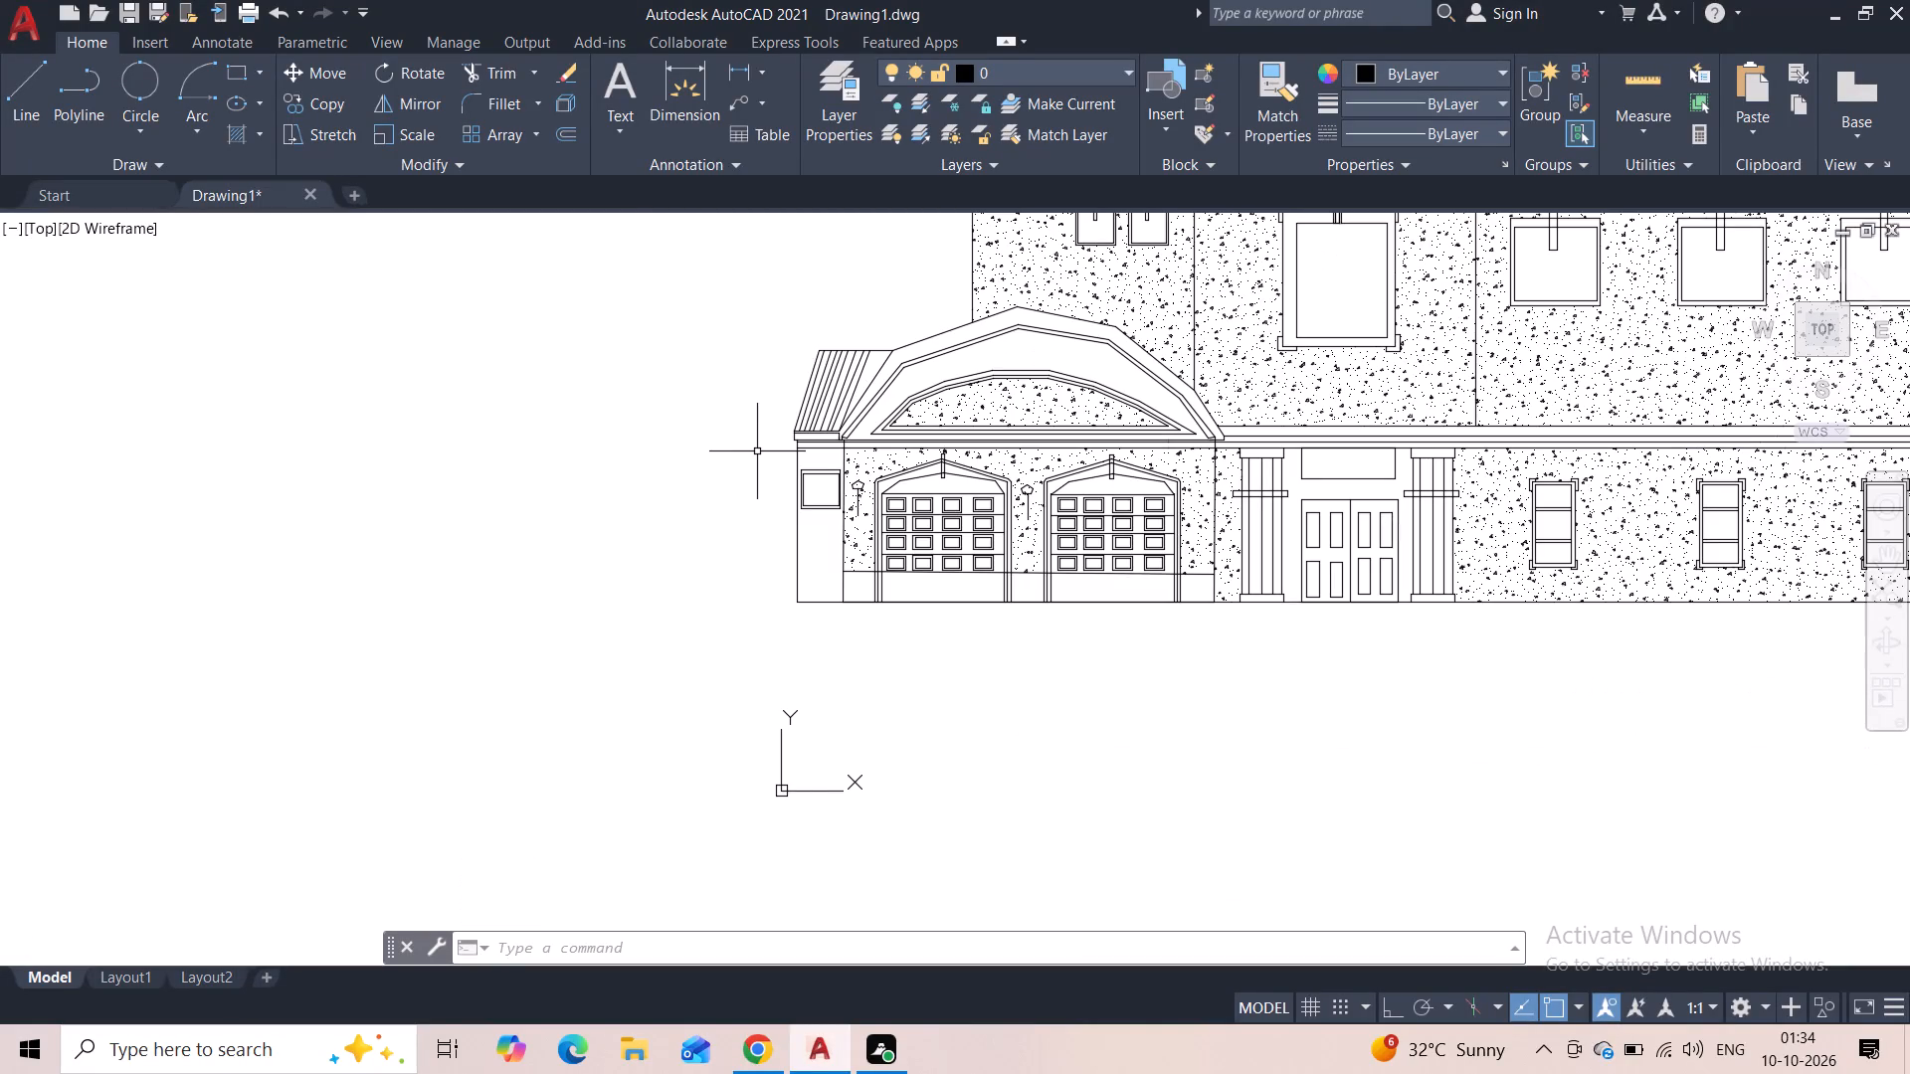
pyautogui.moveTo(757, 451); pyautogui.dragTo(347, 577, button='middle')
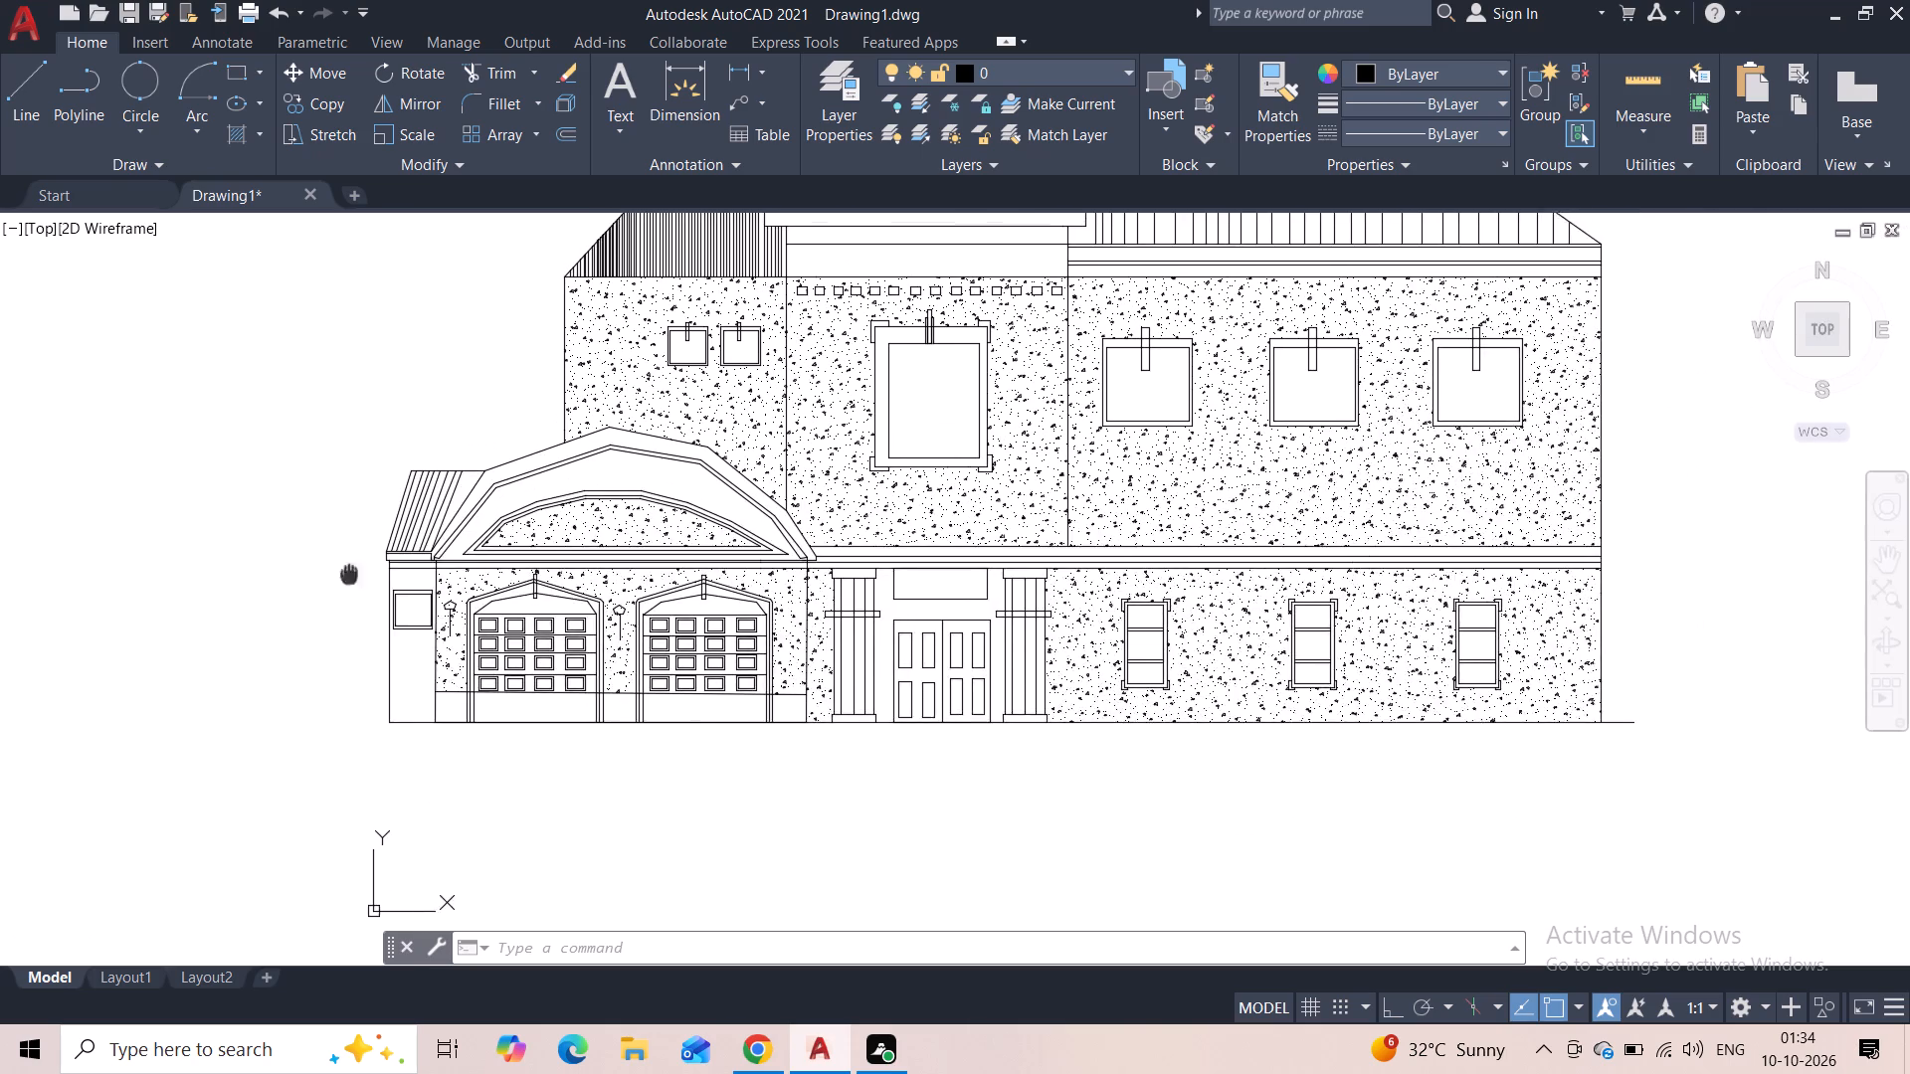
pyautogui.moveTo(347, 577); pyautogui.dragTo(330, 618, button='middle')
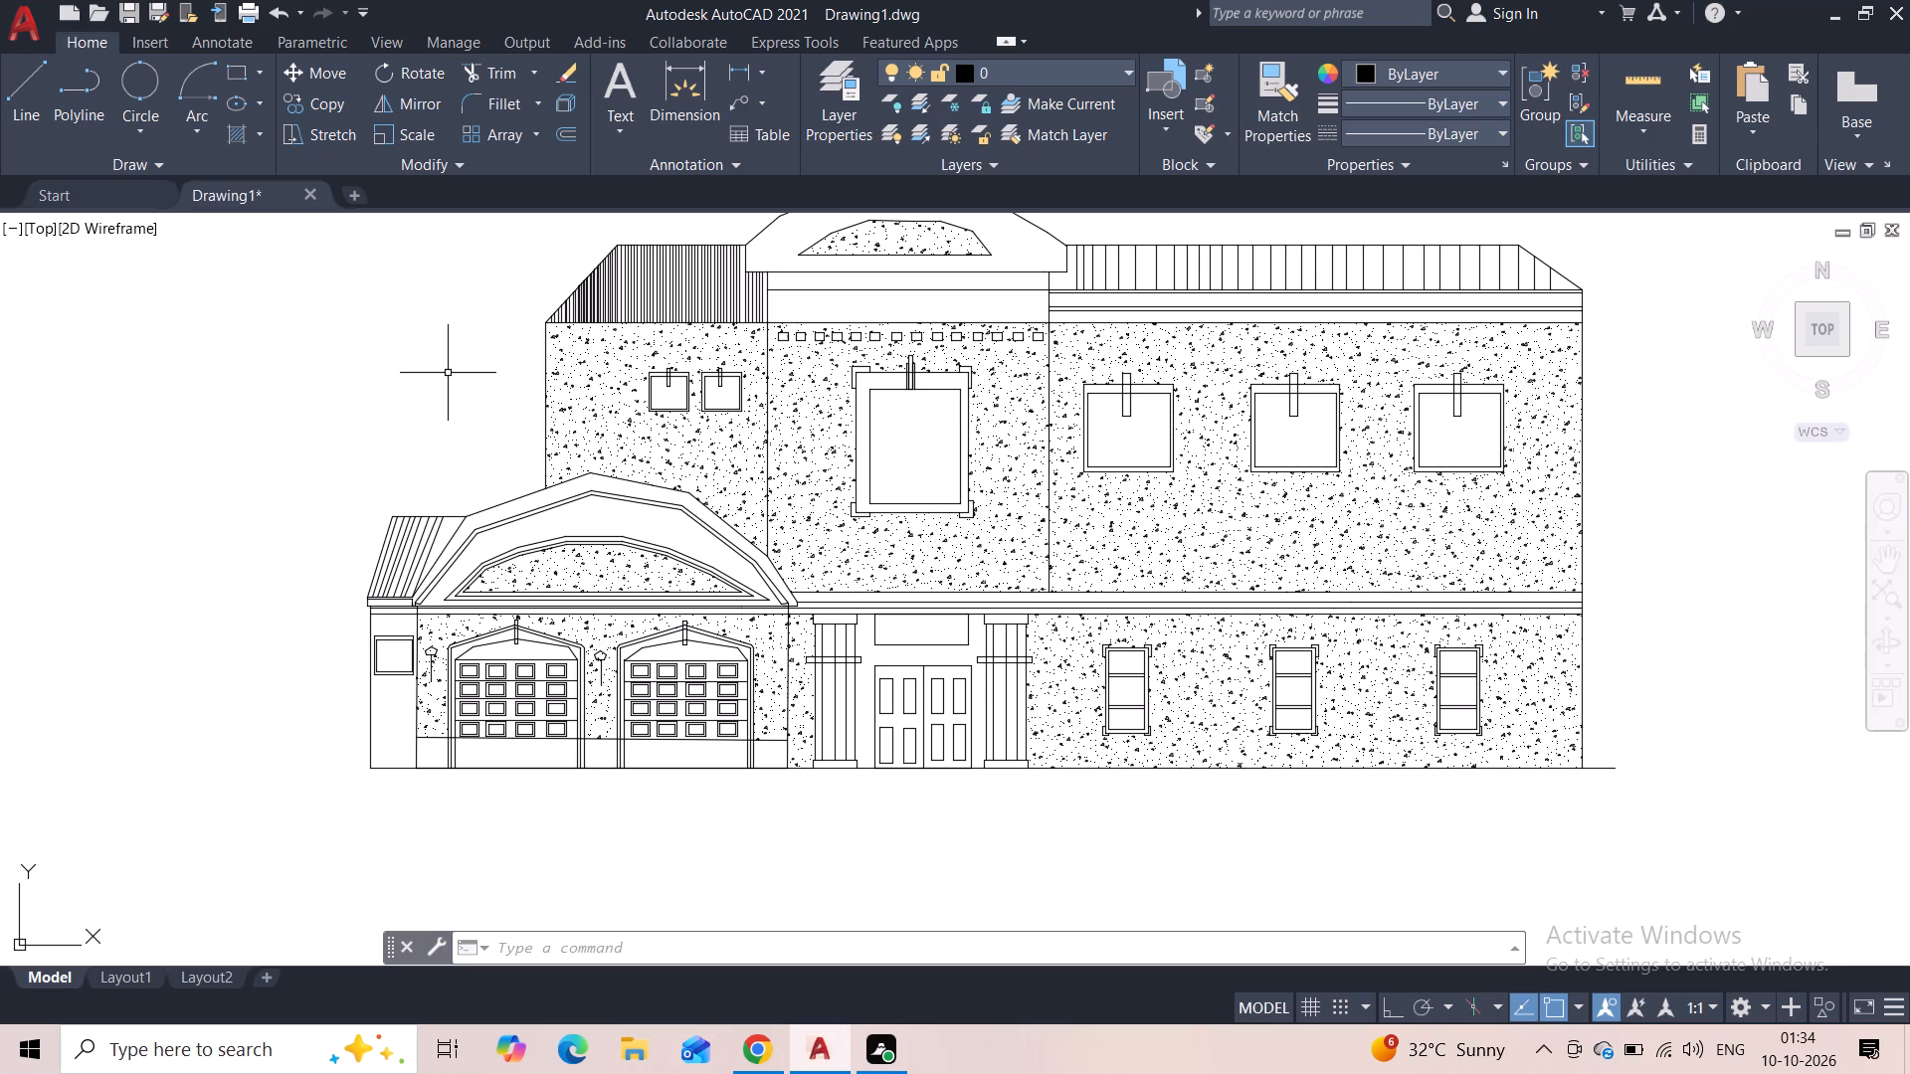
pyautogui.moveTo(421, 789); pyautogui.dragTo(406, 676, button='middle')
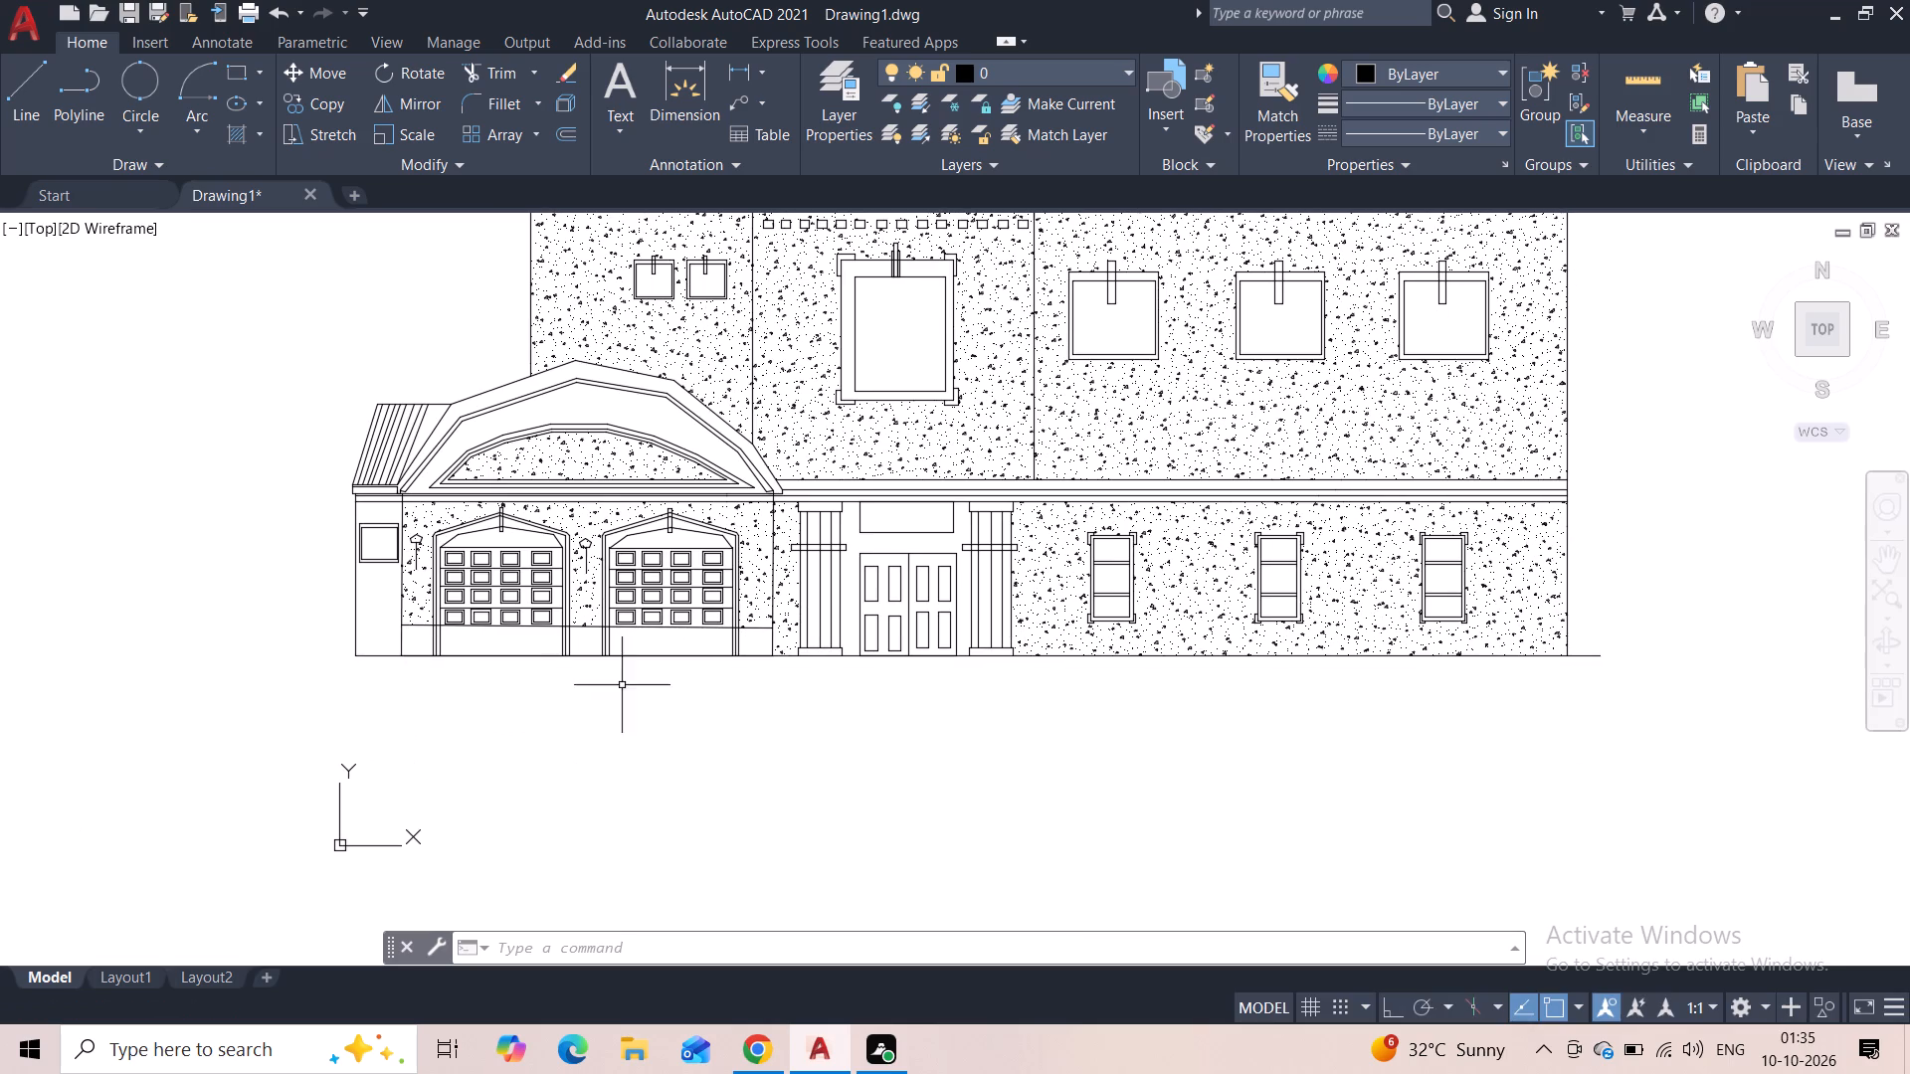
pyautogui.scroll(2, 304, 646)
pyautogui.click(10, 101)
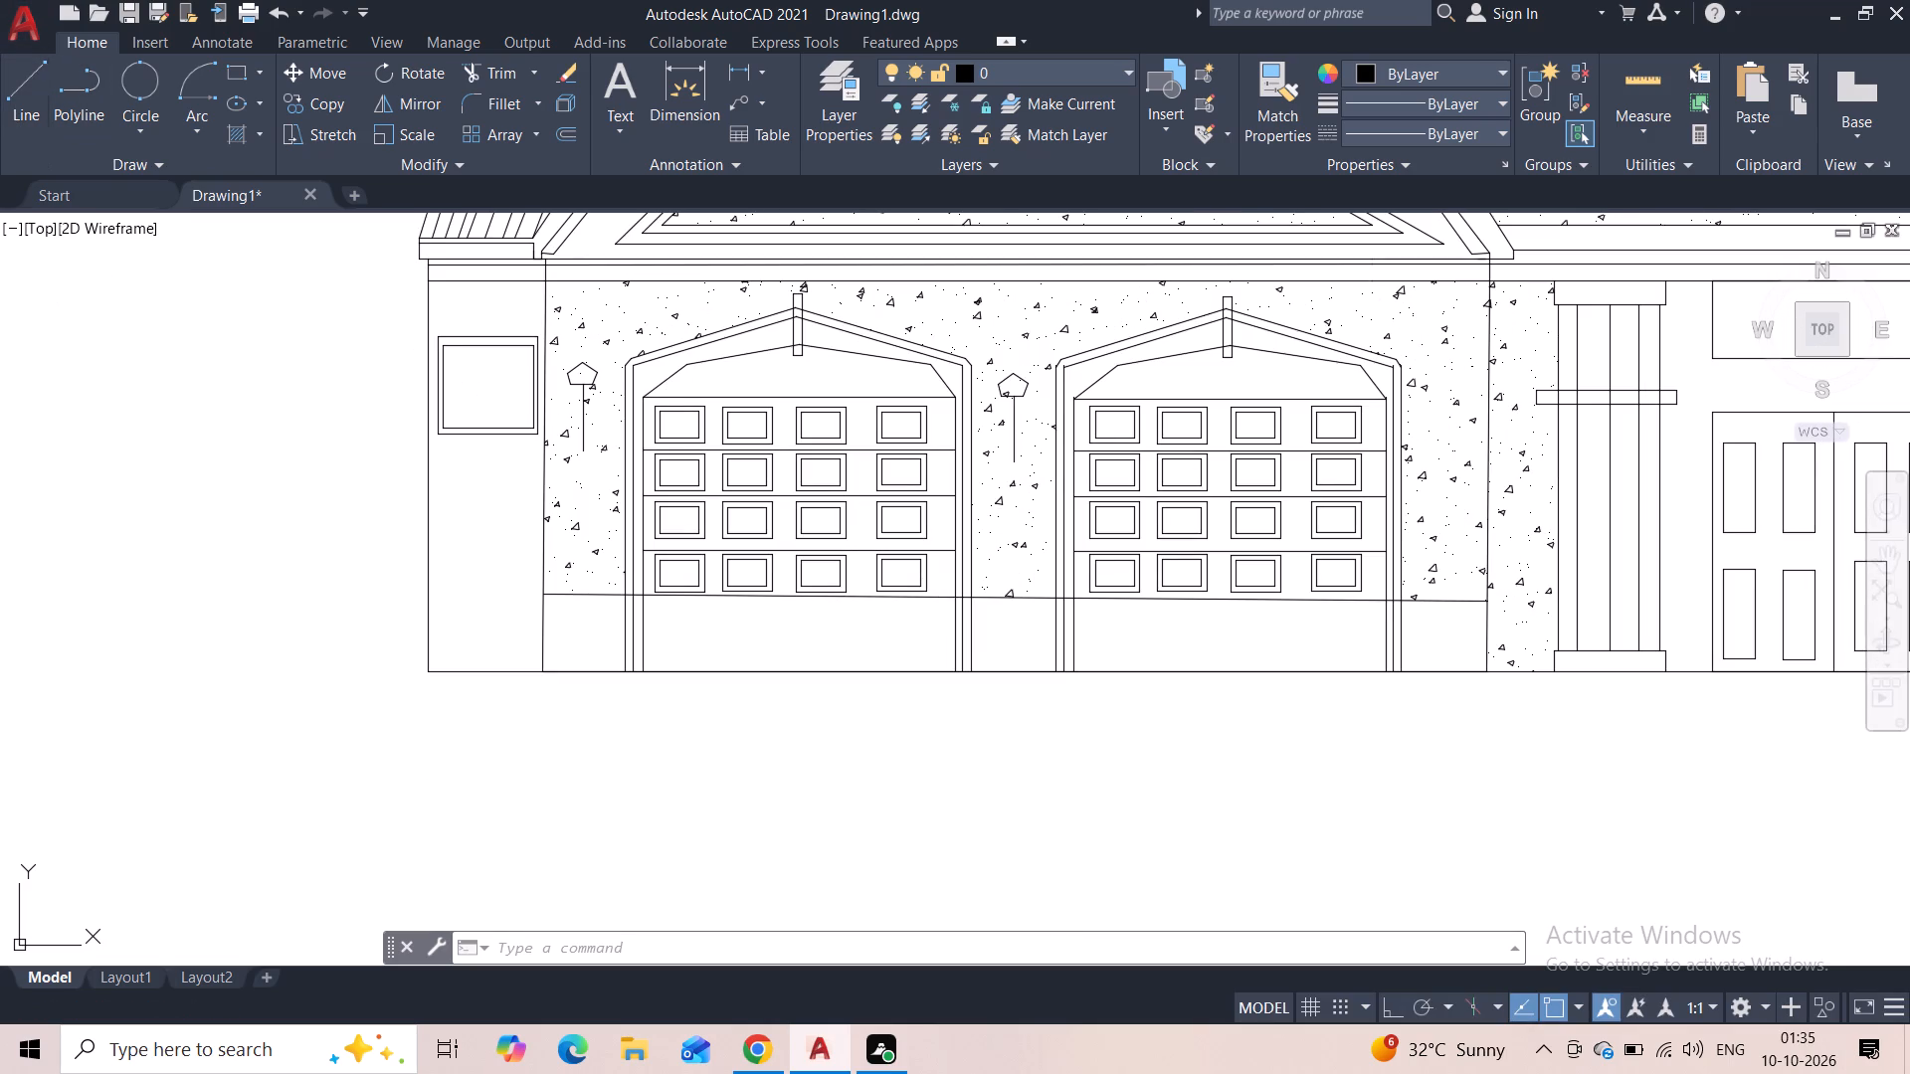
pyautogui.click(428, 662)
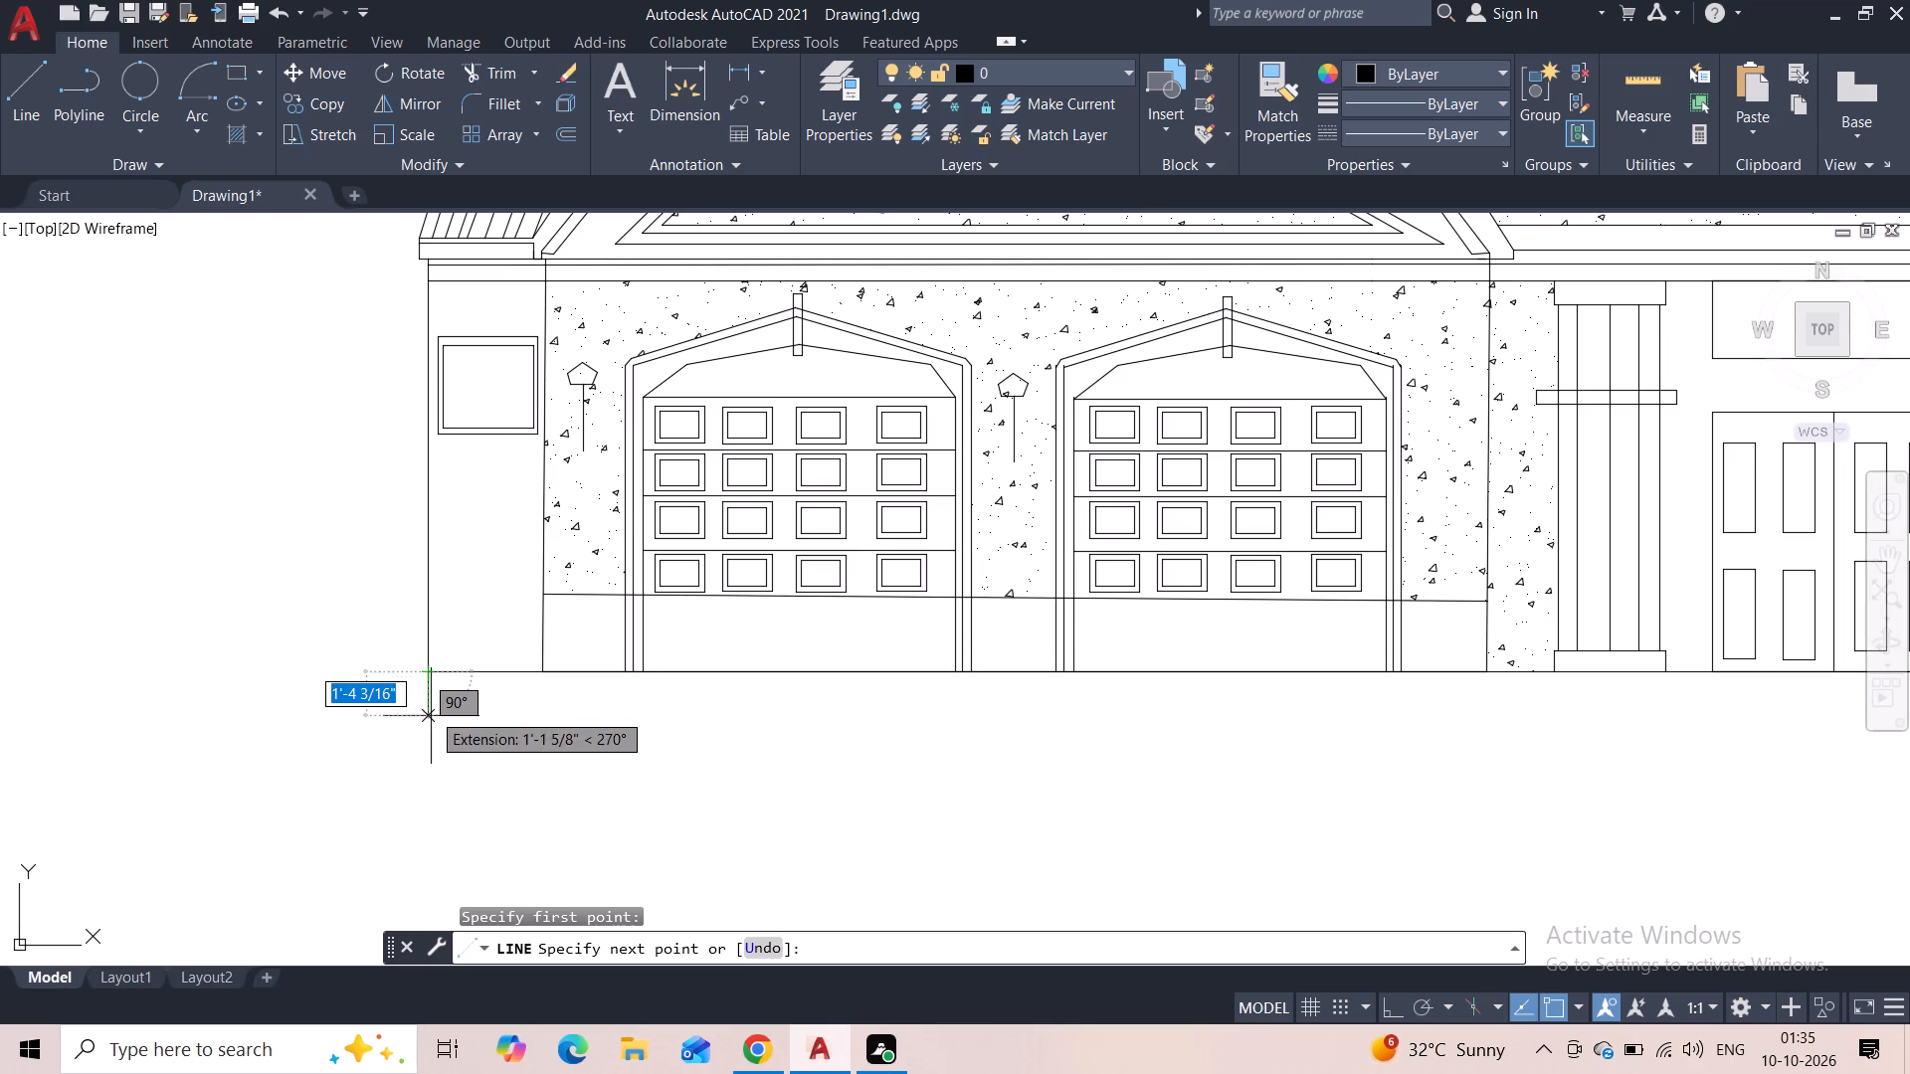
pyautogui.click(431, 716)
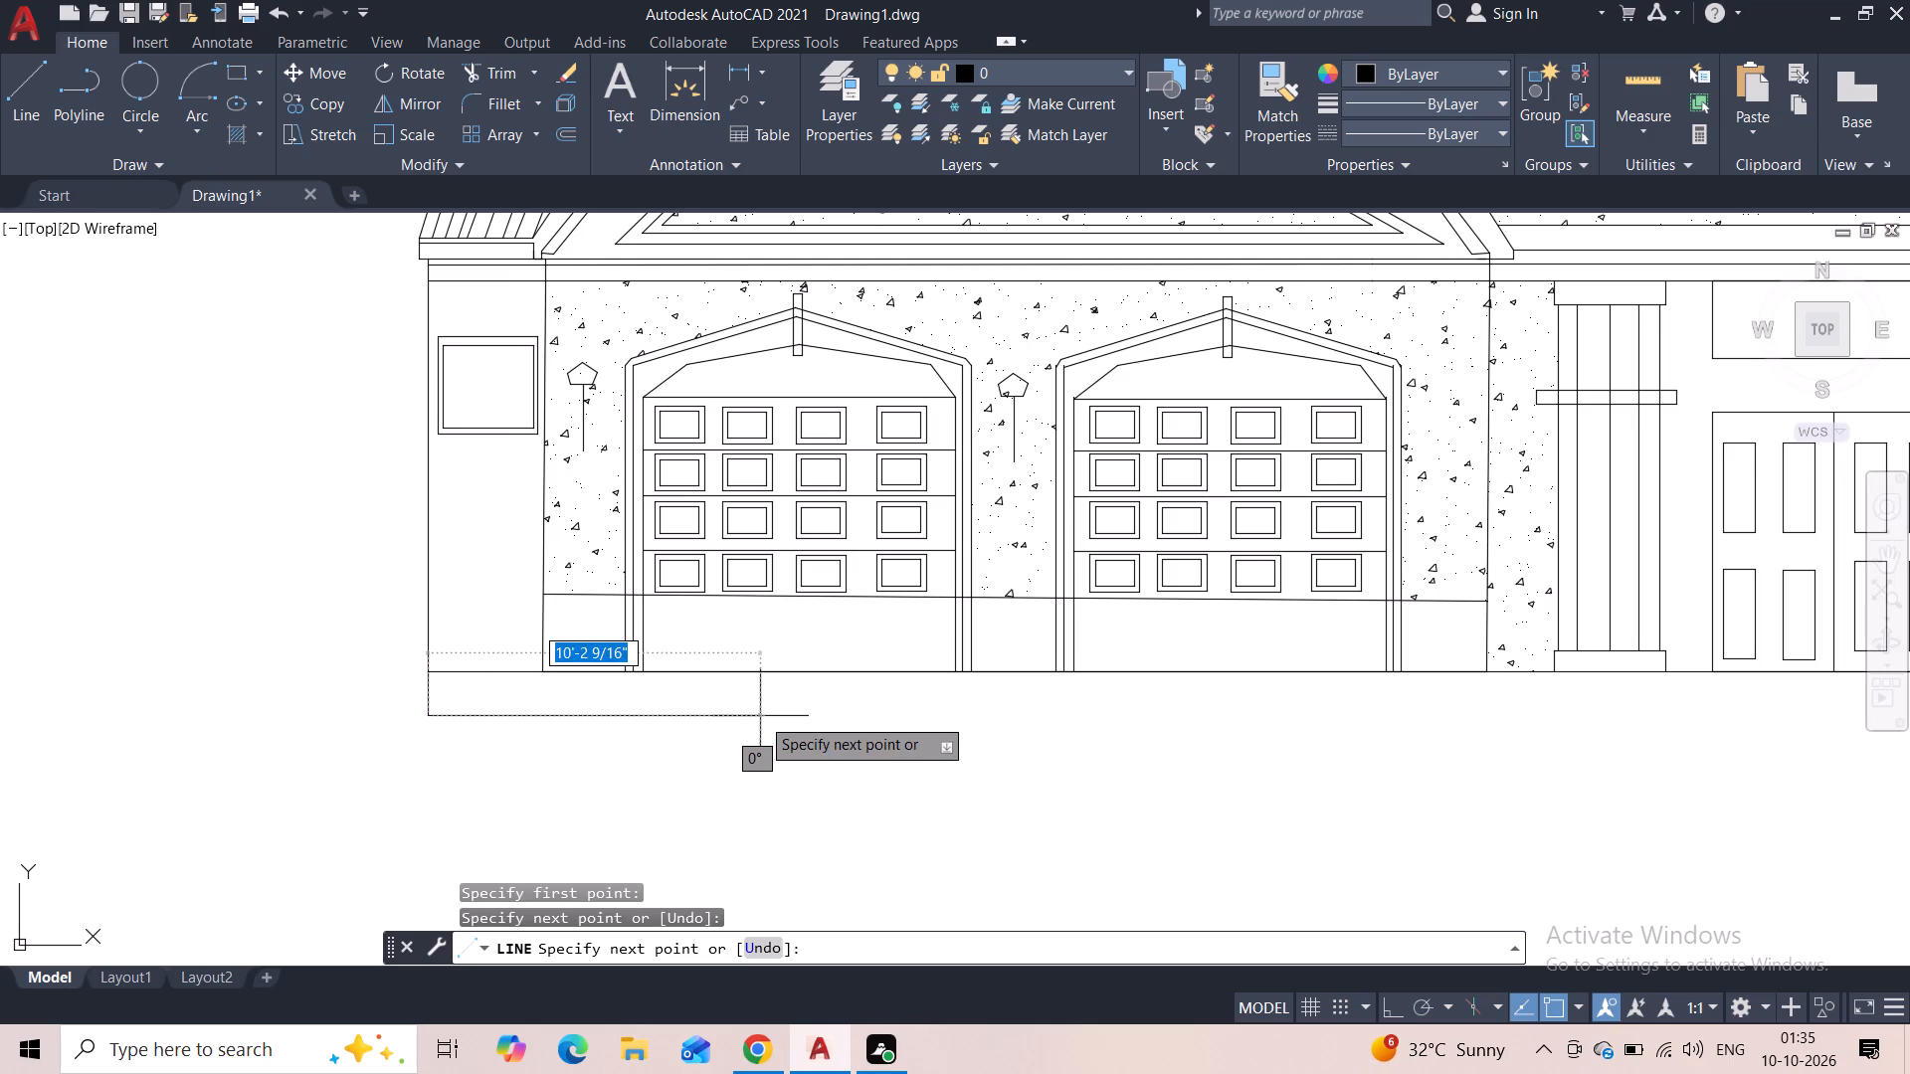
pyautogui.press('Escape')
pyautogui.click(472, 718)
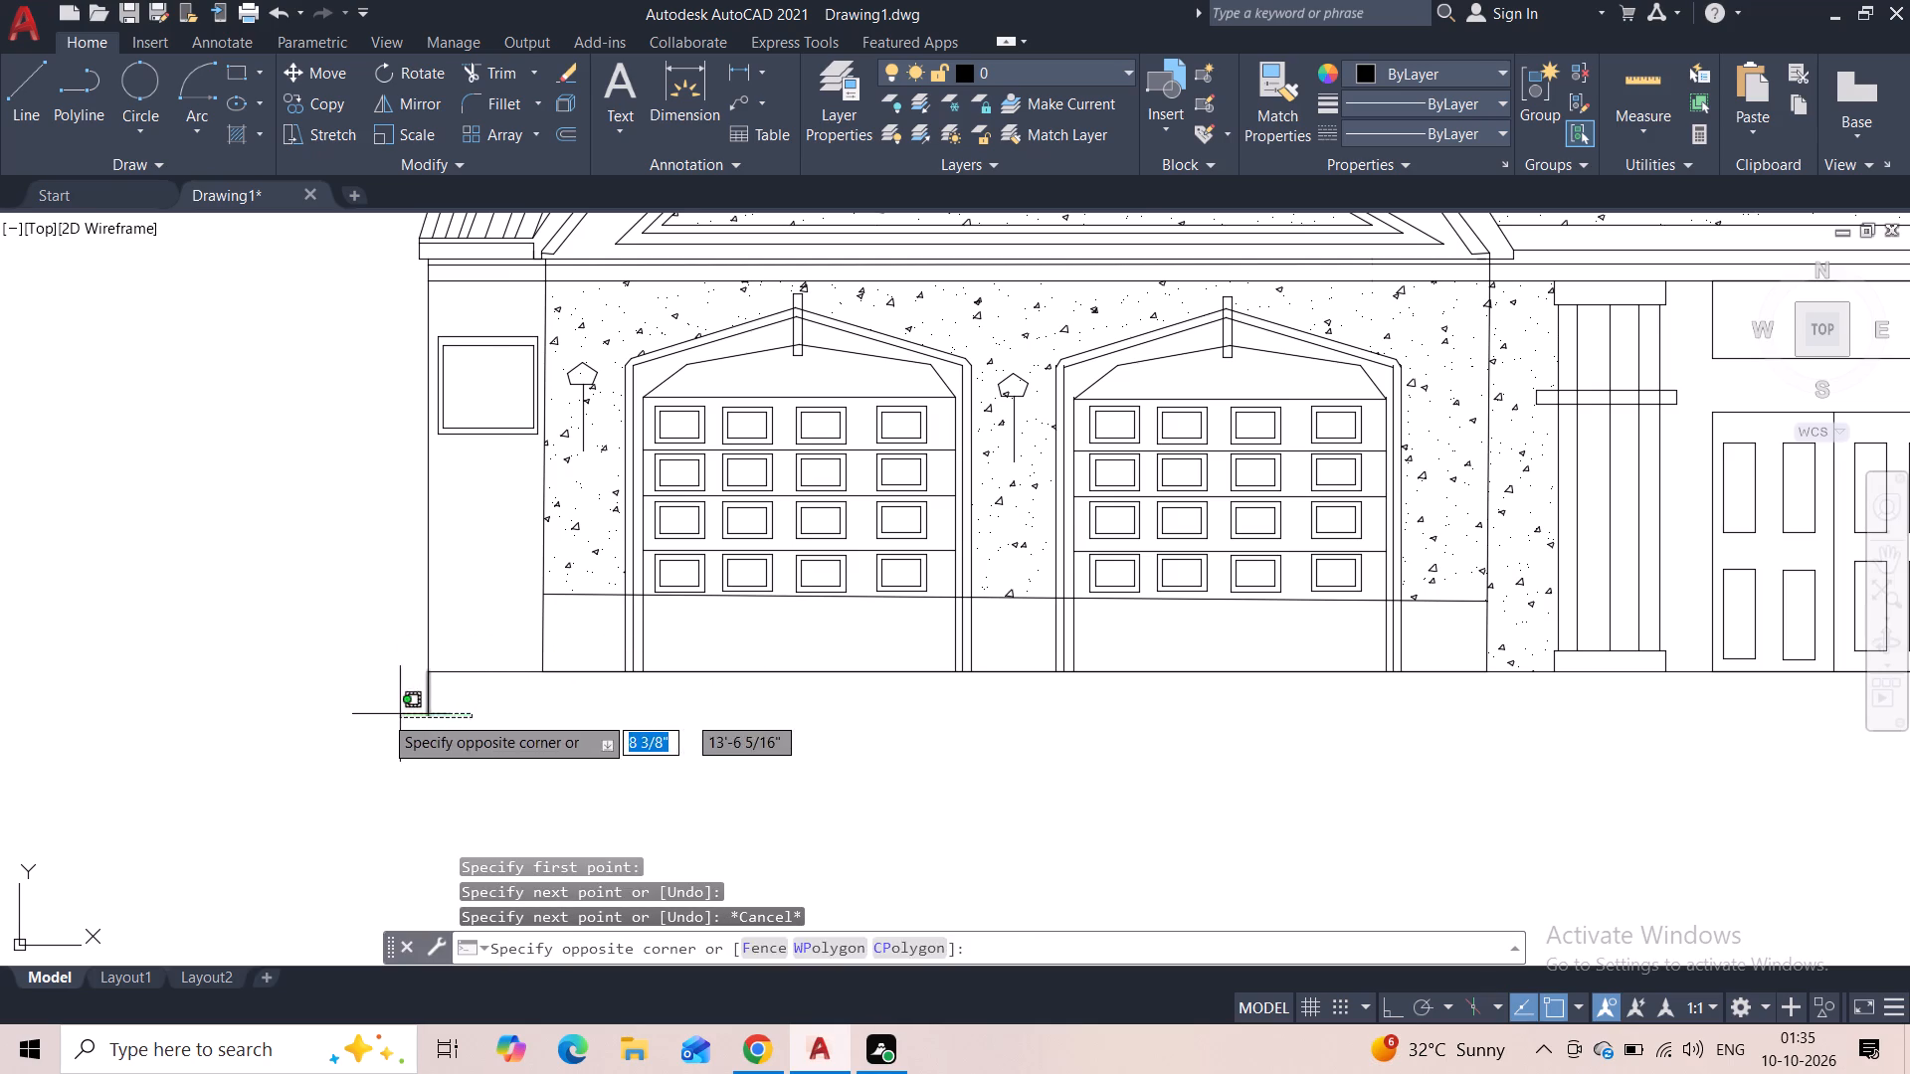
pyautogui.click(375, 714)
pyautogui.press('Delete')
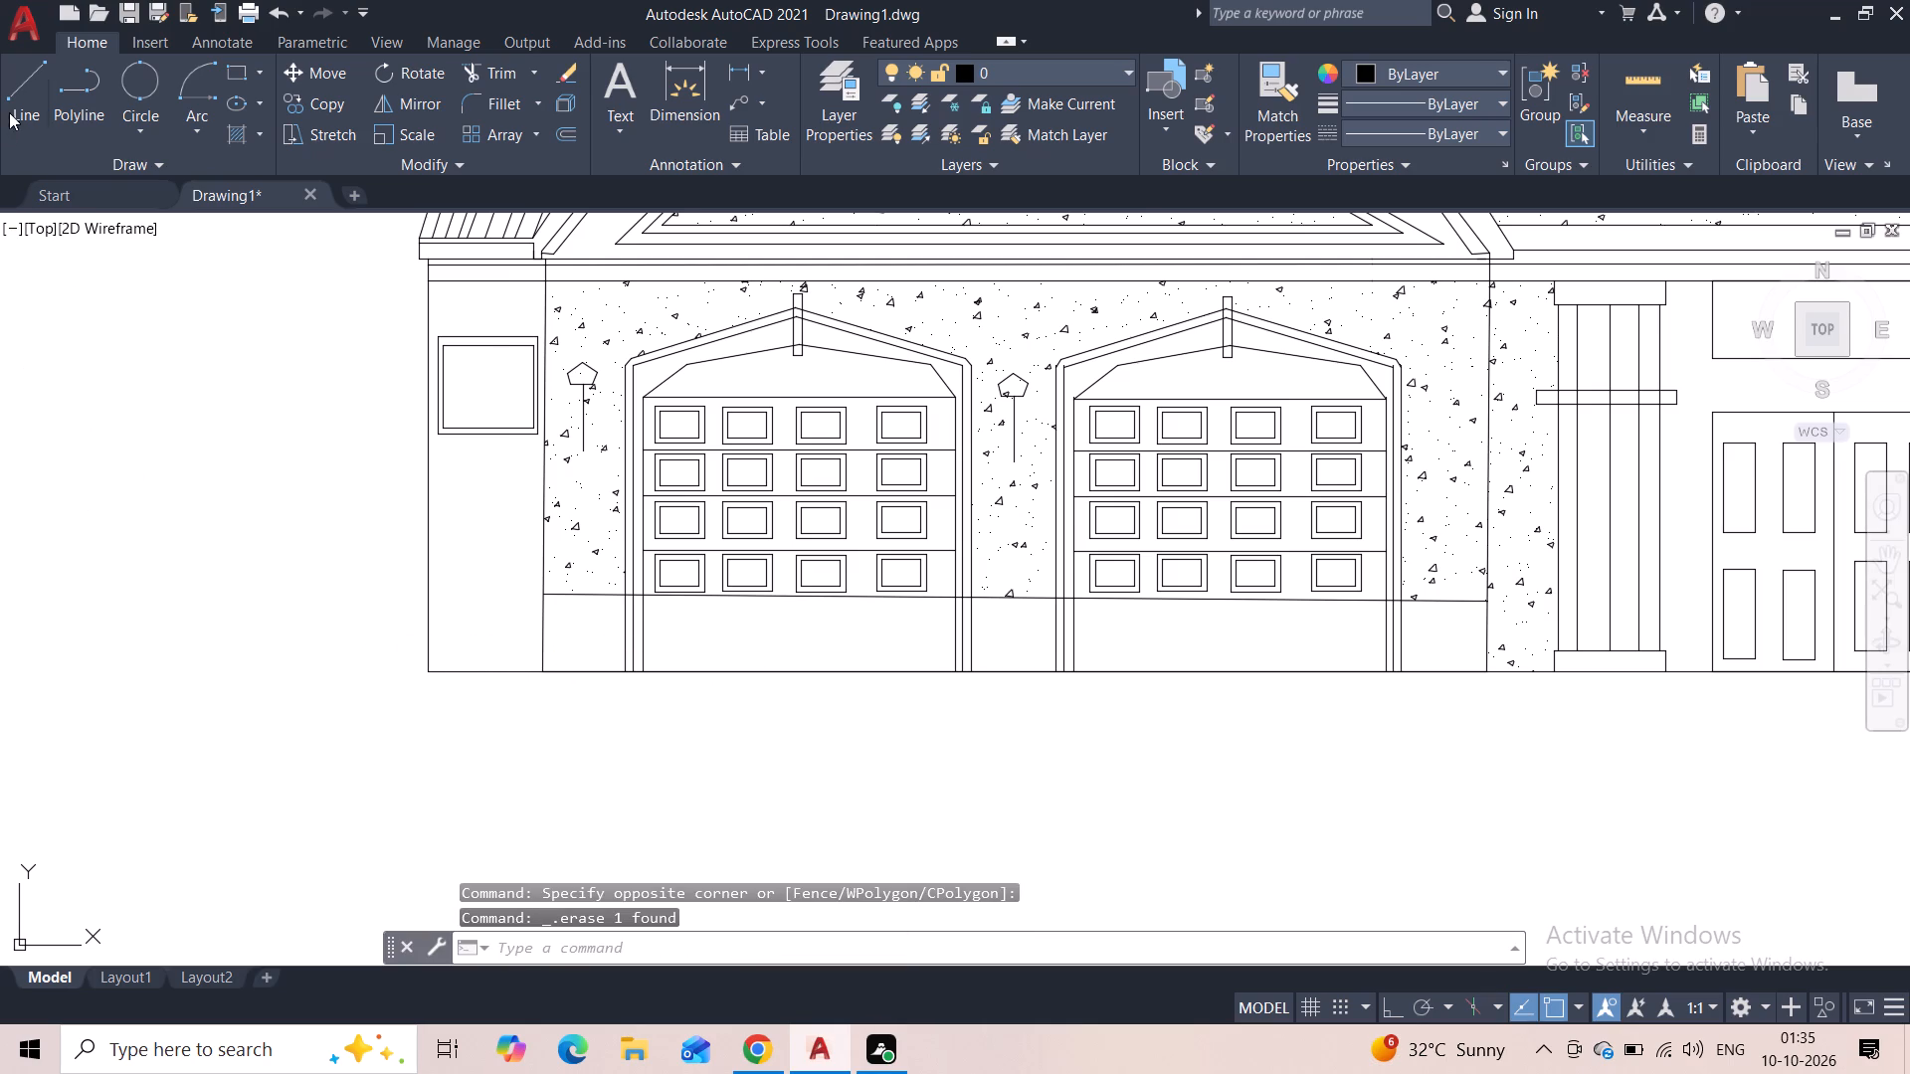
# Draw a base strip outline about 10 inches deep below the ground line, from the garage's outer corner to the far wall, with Ortho on.
pyautogui.click(9, 112)
pyautogui.click(428, 678)
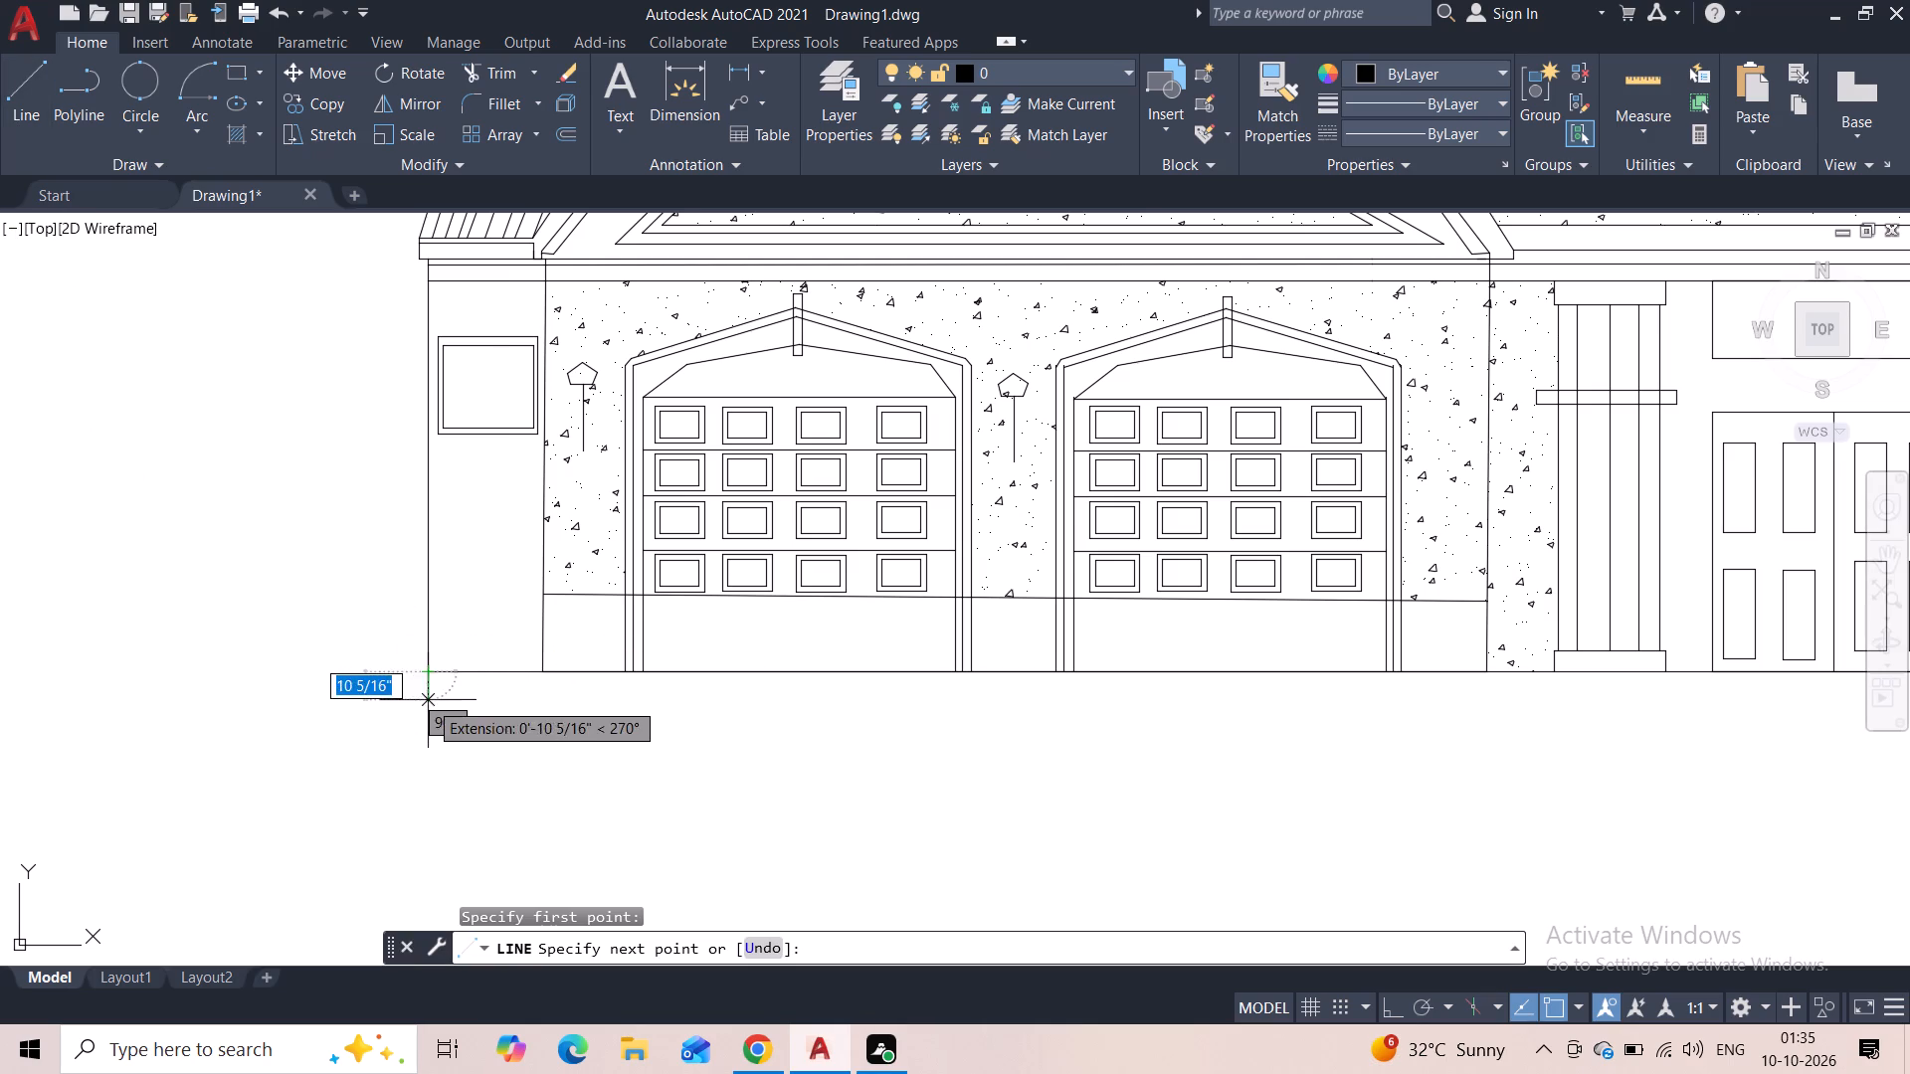
pyautogui.click(428, 700)
pyautogui.moveTo(703, 700); pyautogui.dragTo(0, 605, button='middle')
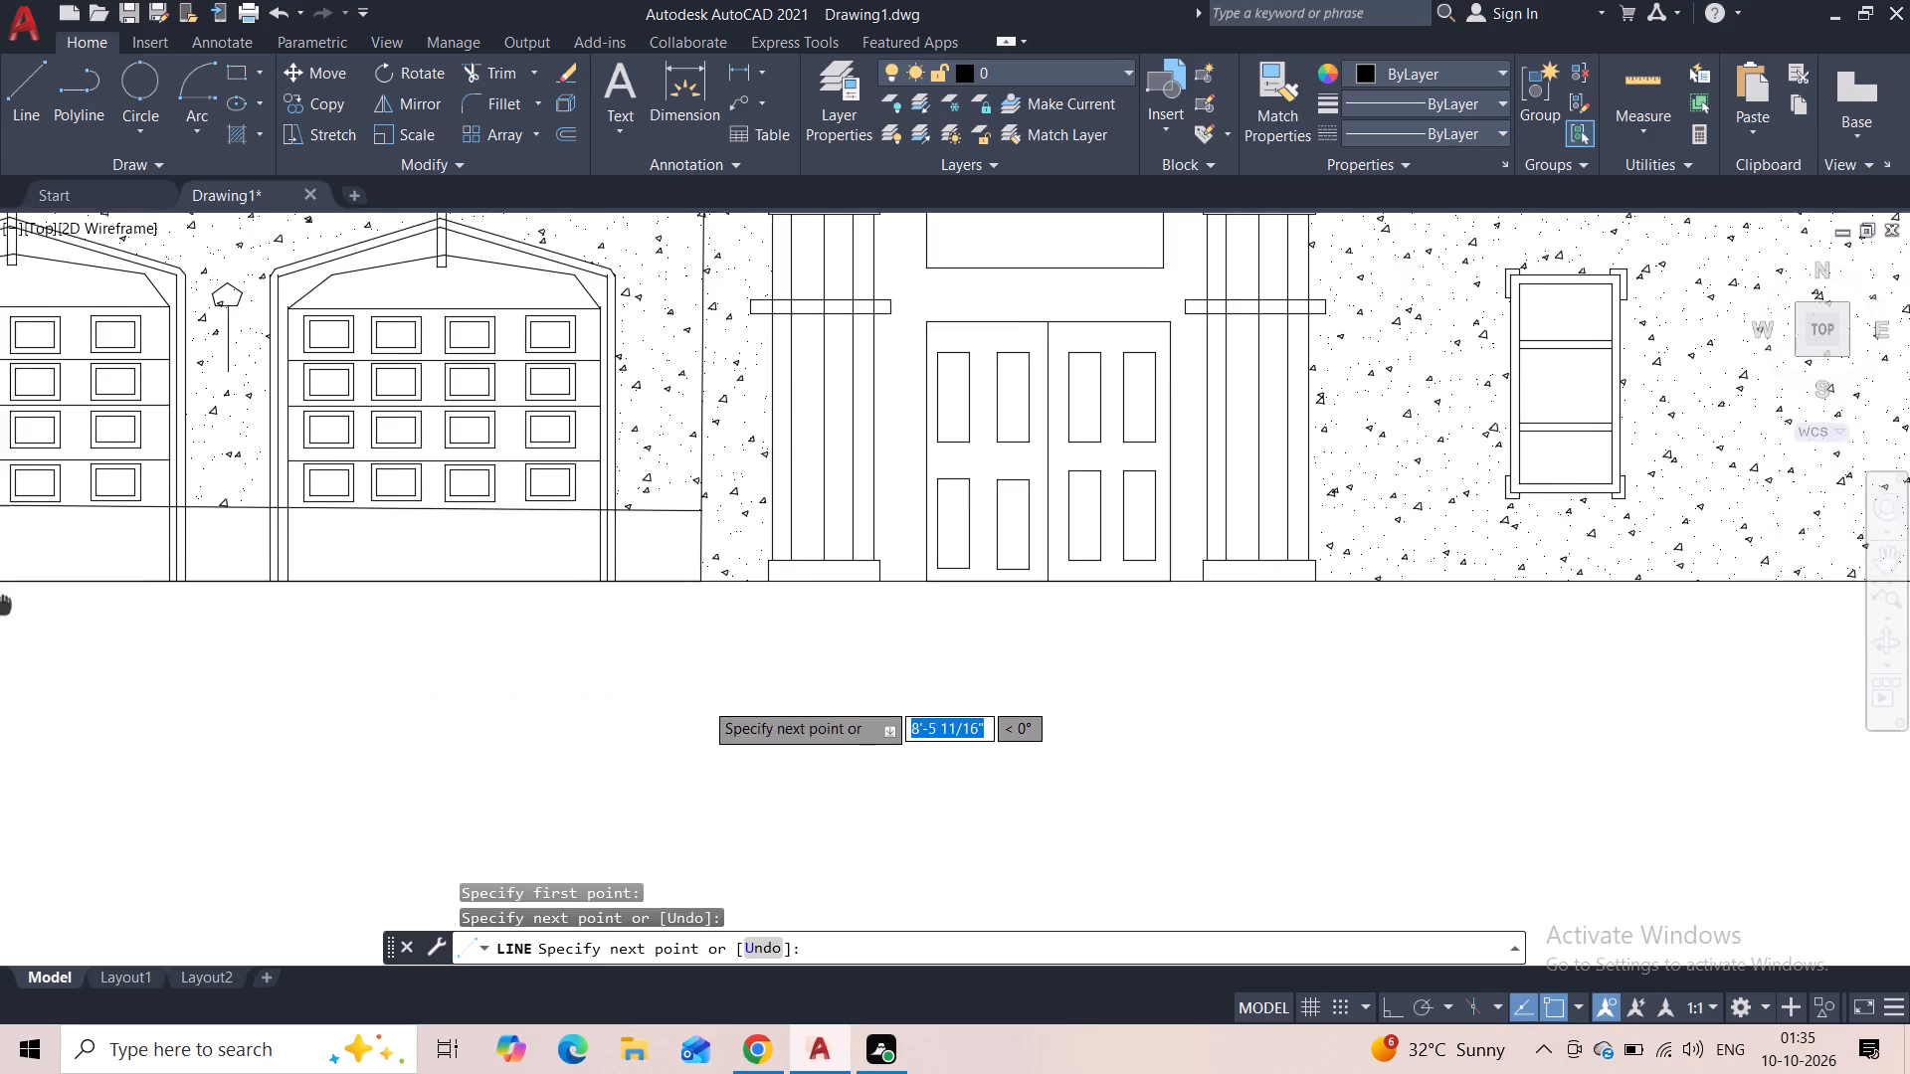
pyautogui.moveTo(0, 605); pyautogui.dragTo(0, 600, button='middle')
pyautogui.moveTo(1059, 607); pyautogui.dragTo(474, 617, button='middle')
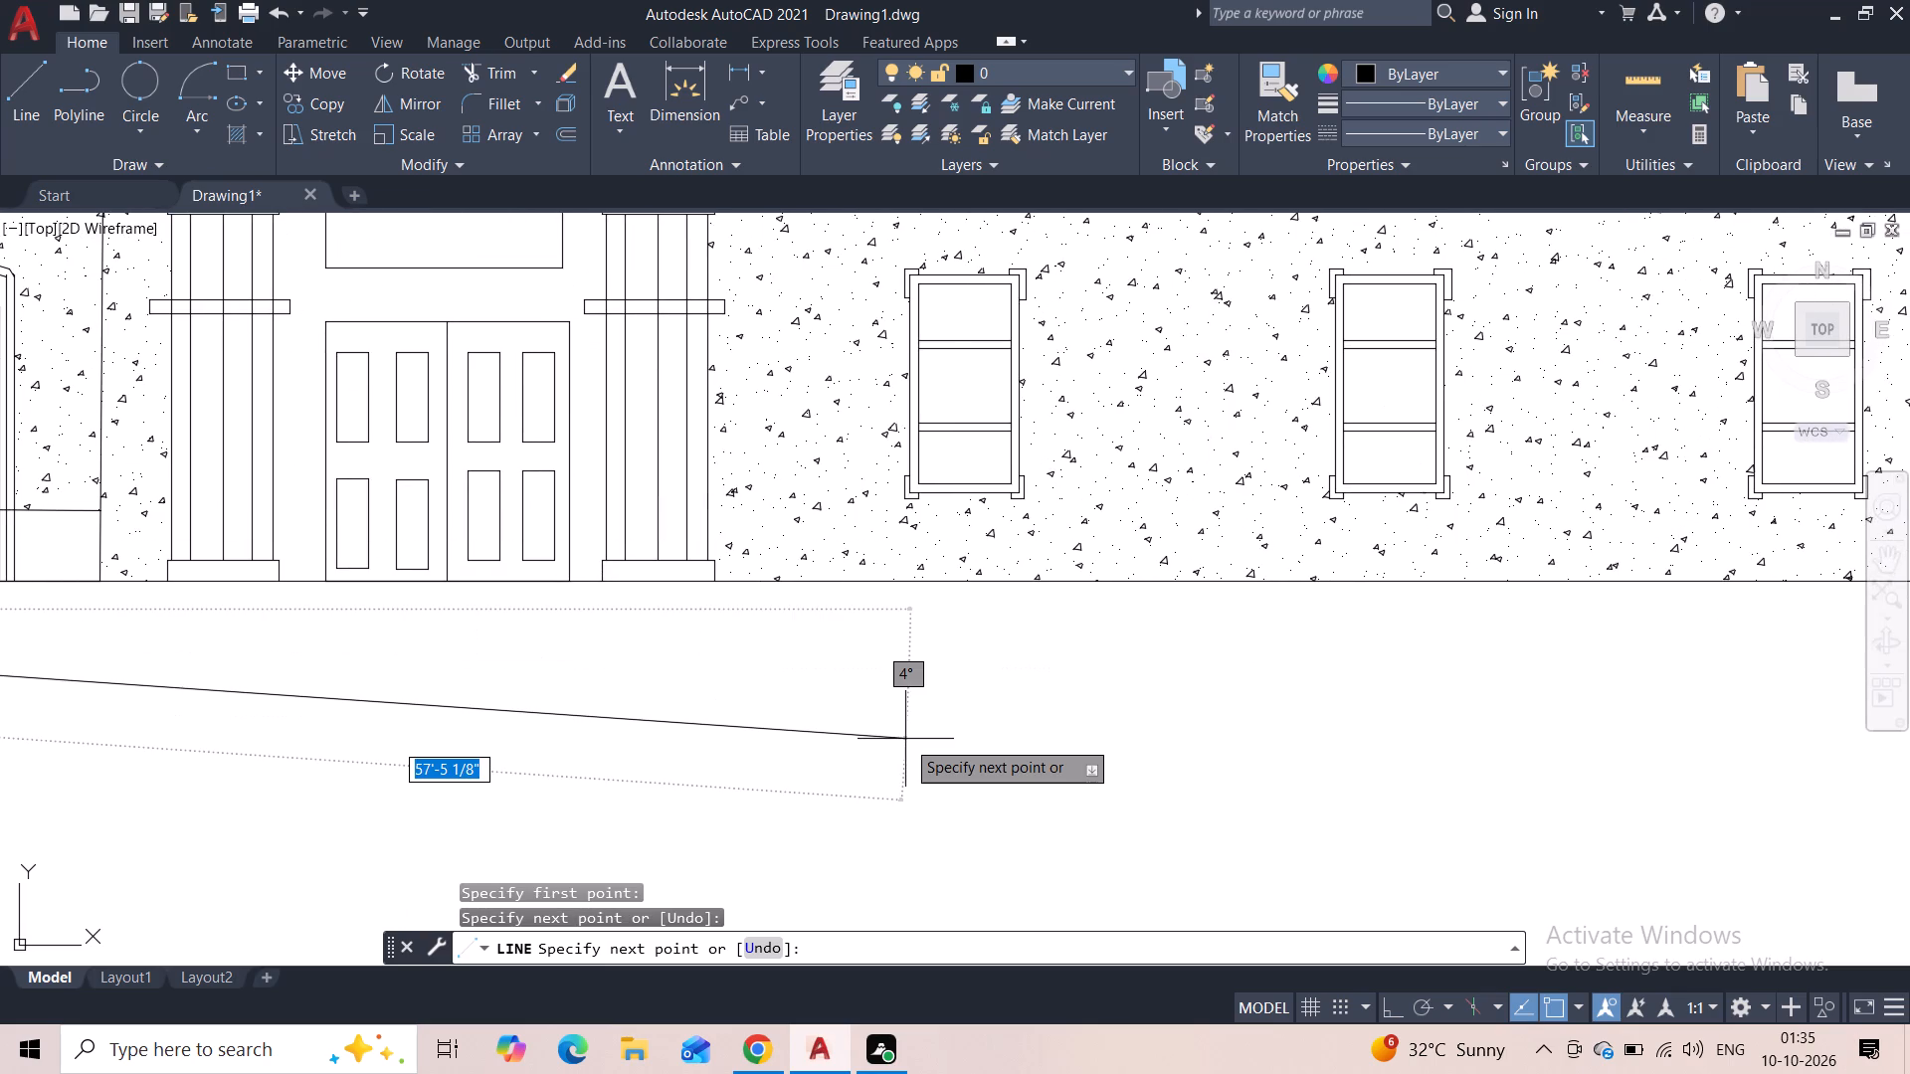
pyautogui.press('F8')
pyautogui.moveTo(978, 696); pyautogui.dragTo(384, 696, button='middle')
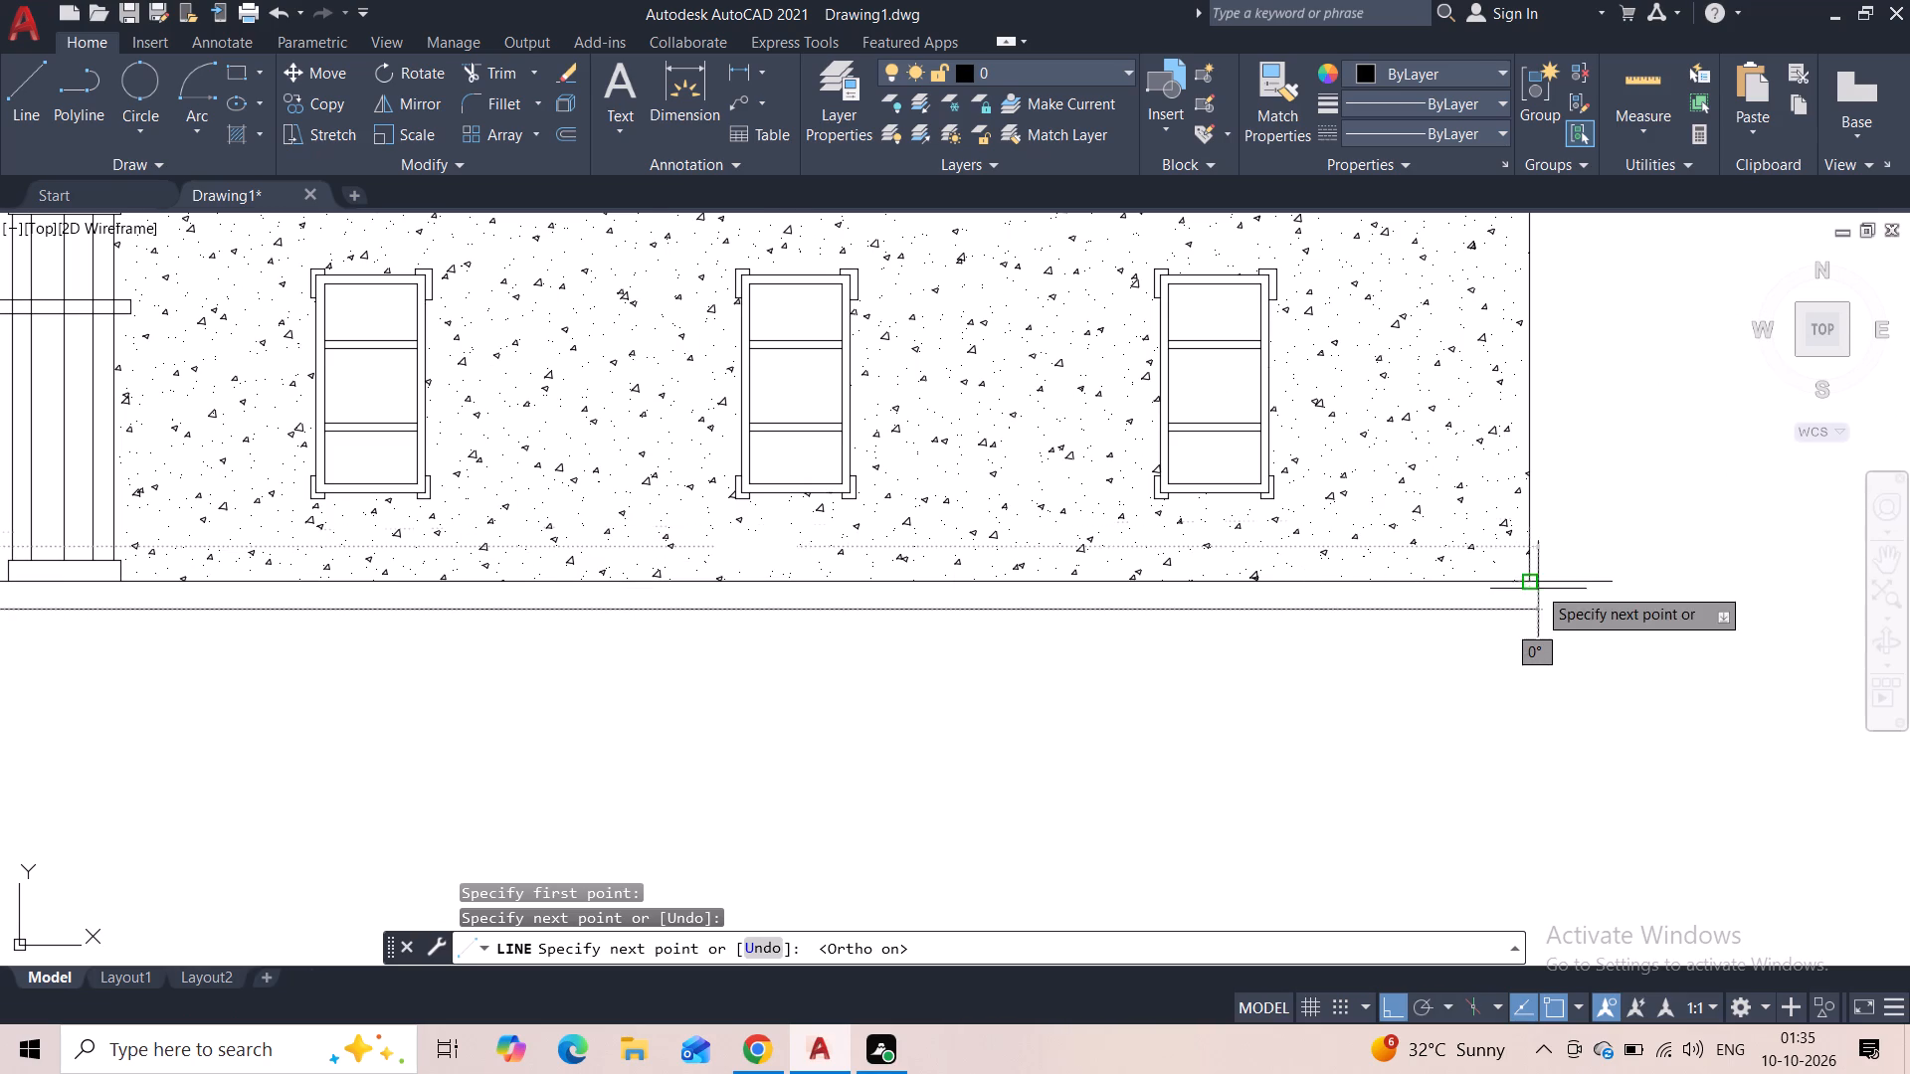
pyautogui.click(1529, 611)
pyautogui.click(1525, 593)
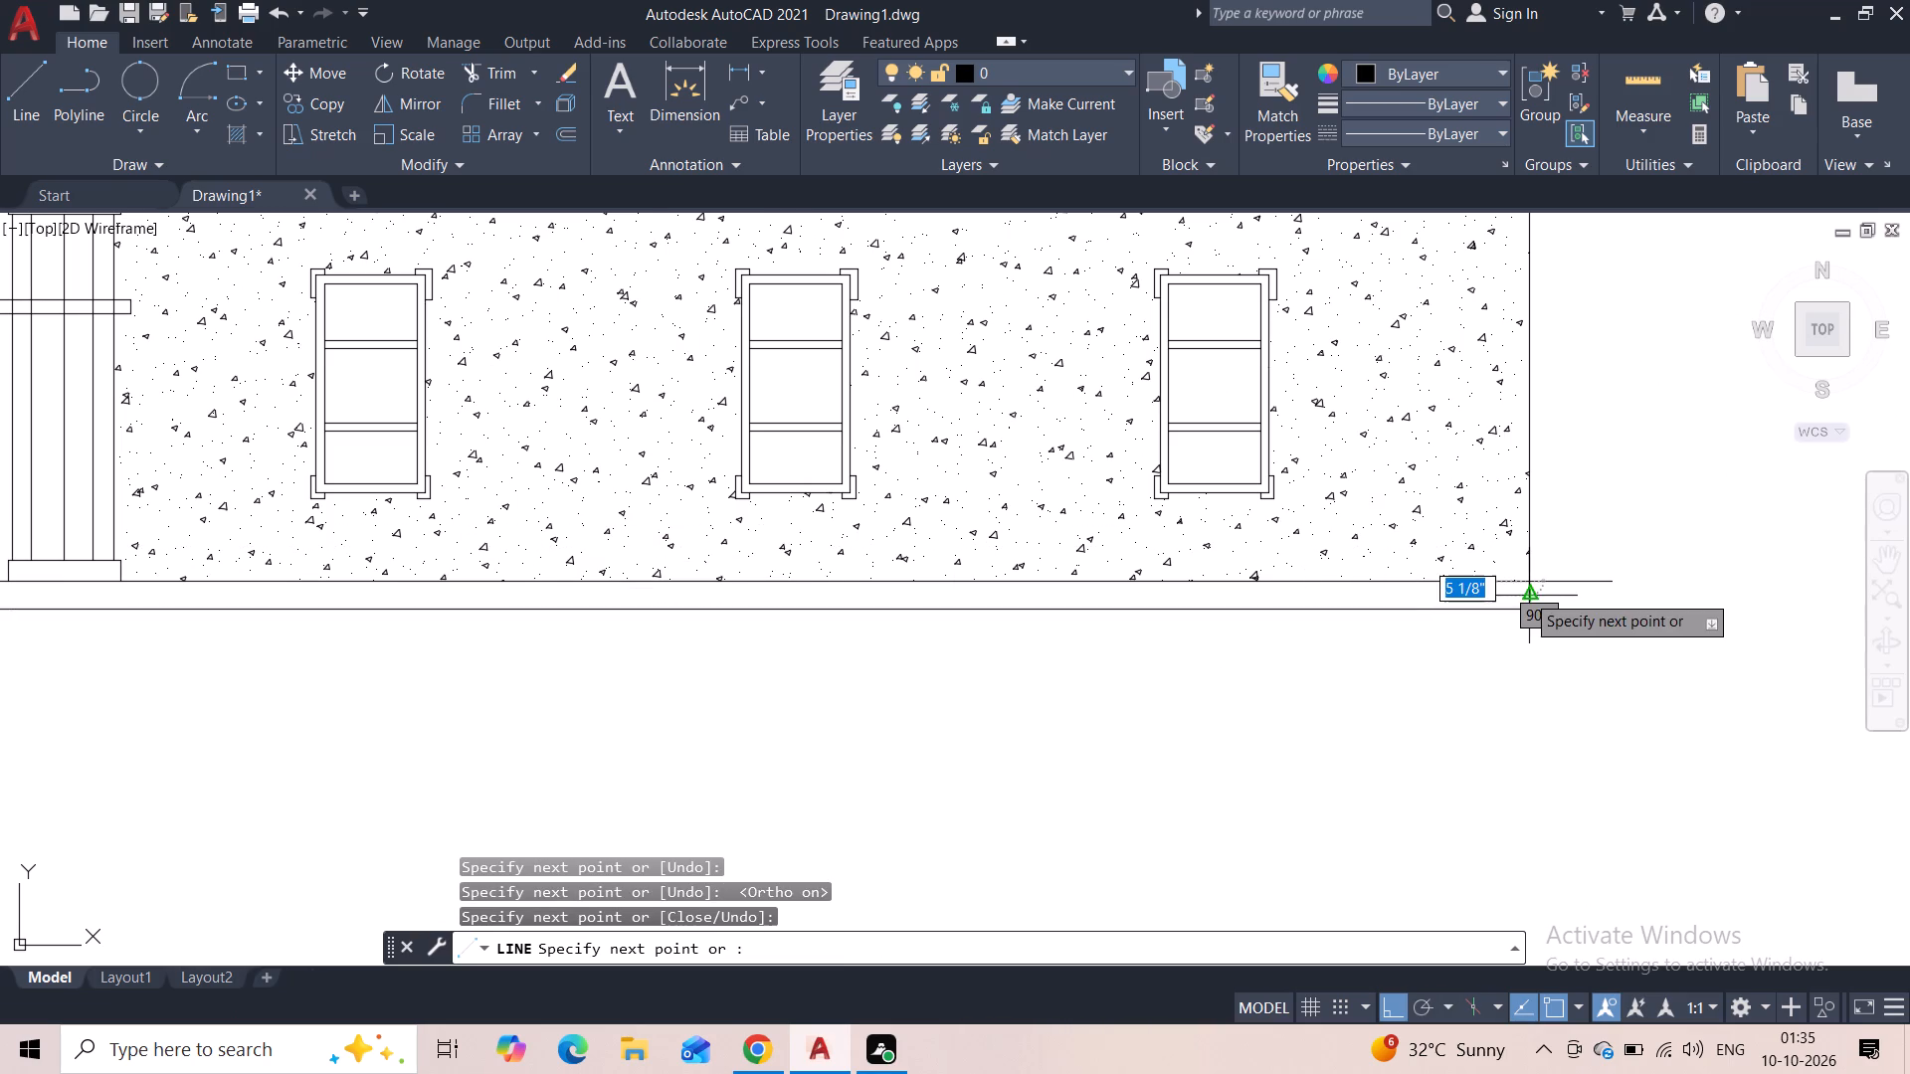
pyautogui.press('Escape')
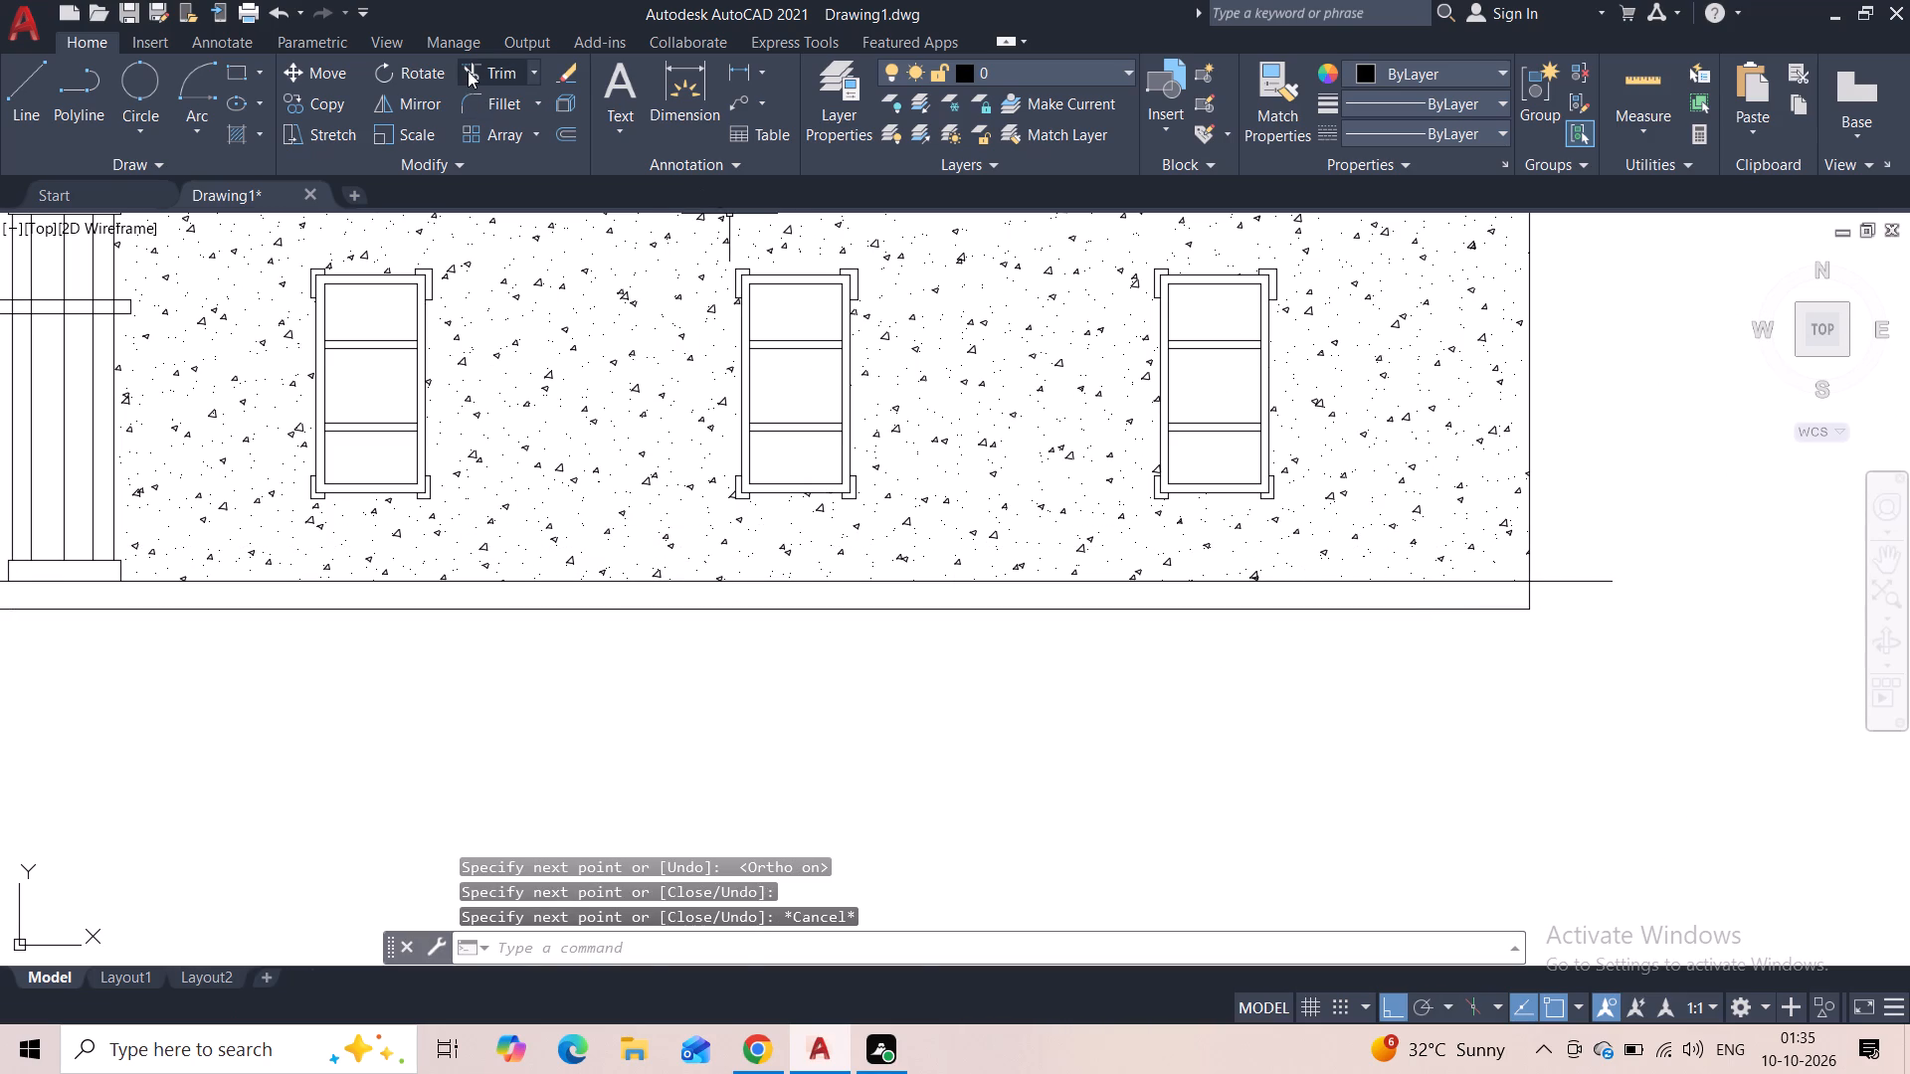
# Trim the ground line's overhang beyond the building's right outer wall.
pyautogui.click(468, 69)
pyautogui.moveTo(1576, 558); pyautogui.dragTo(1570, 632)
pyautogui.press('Escape')
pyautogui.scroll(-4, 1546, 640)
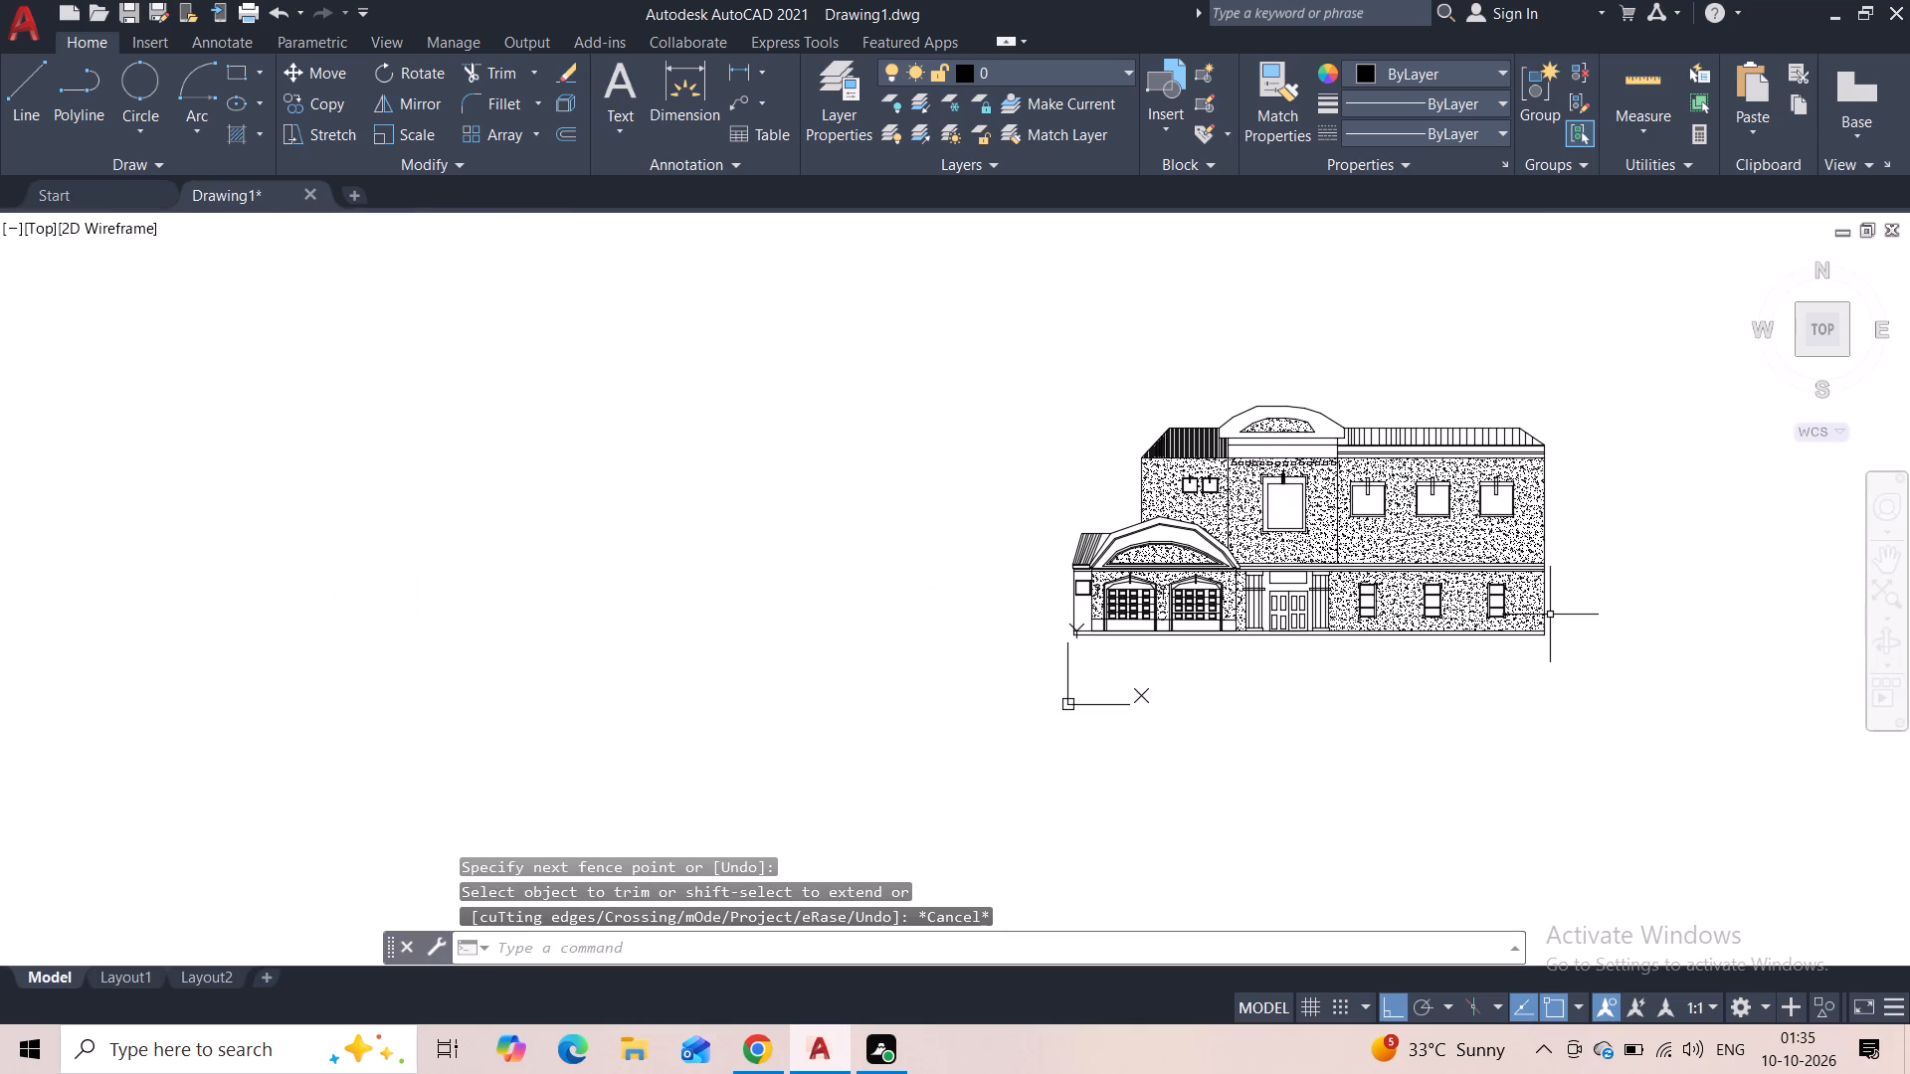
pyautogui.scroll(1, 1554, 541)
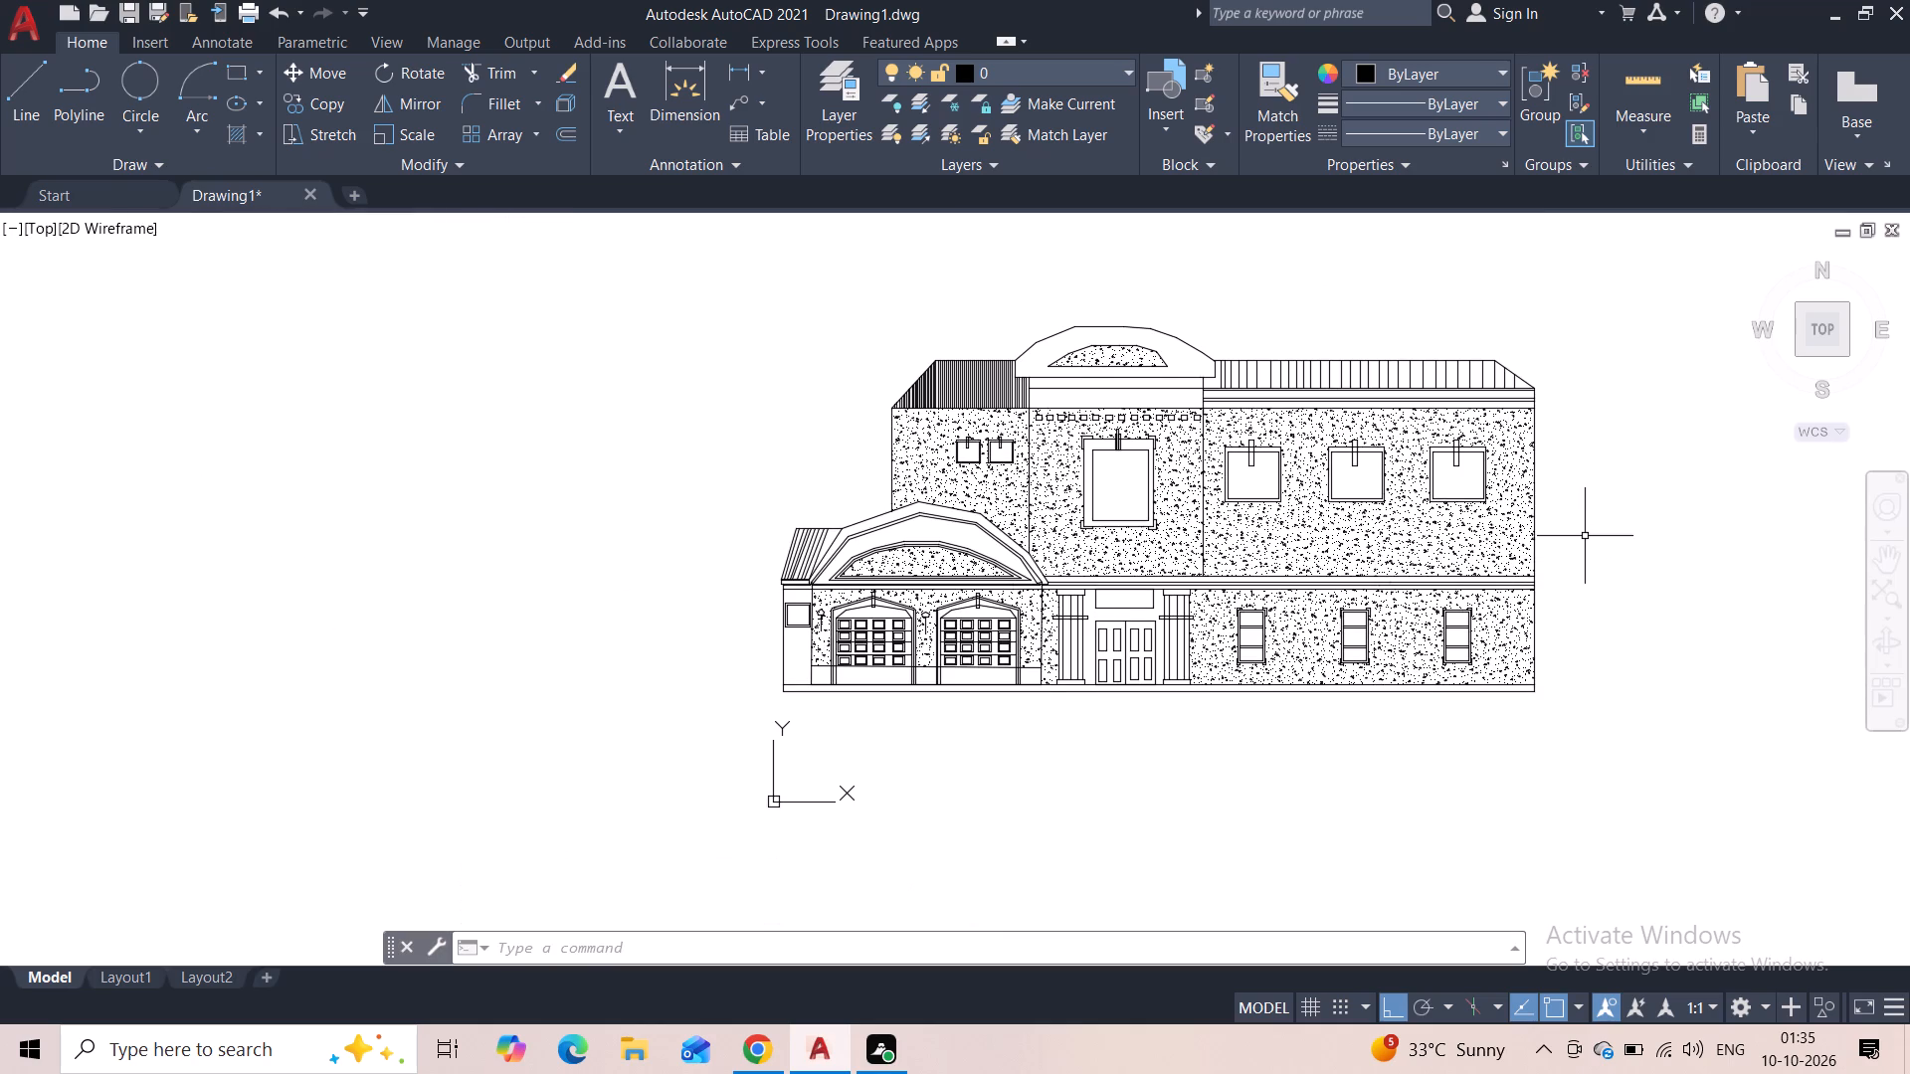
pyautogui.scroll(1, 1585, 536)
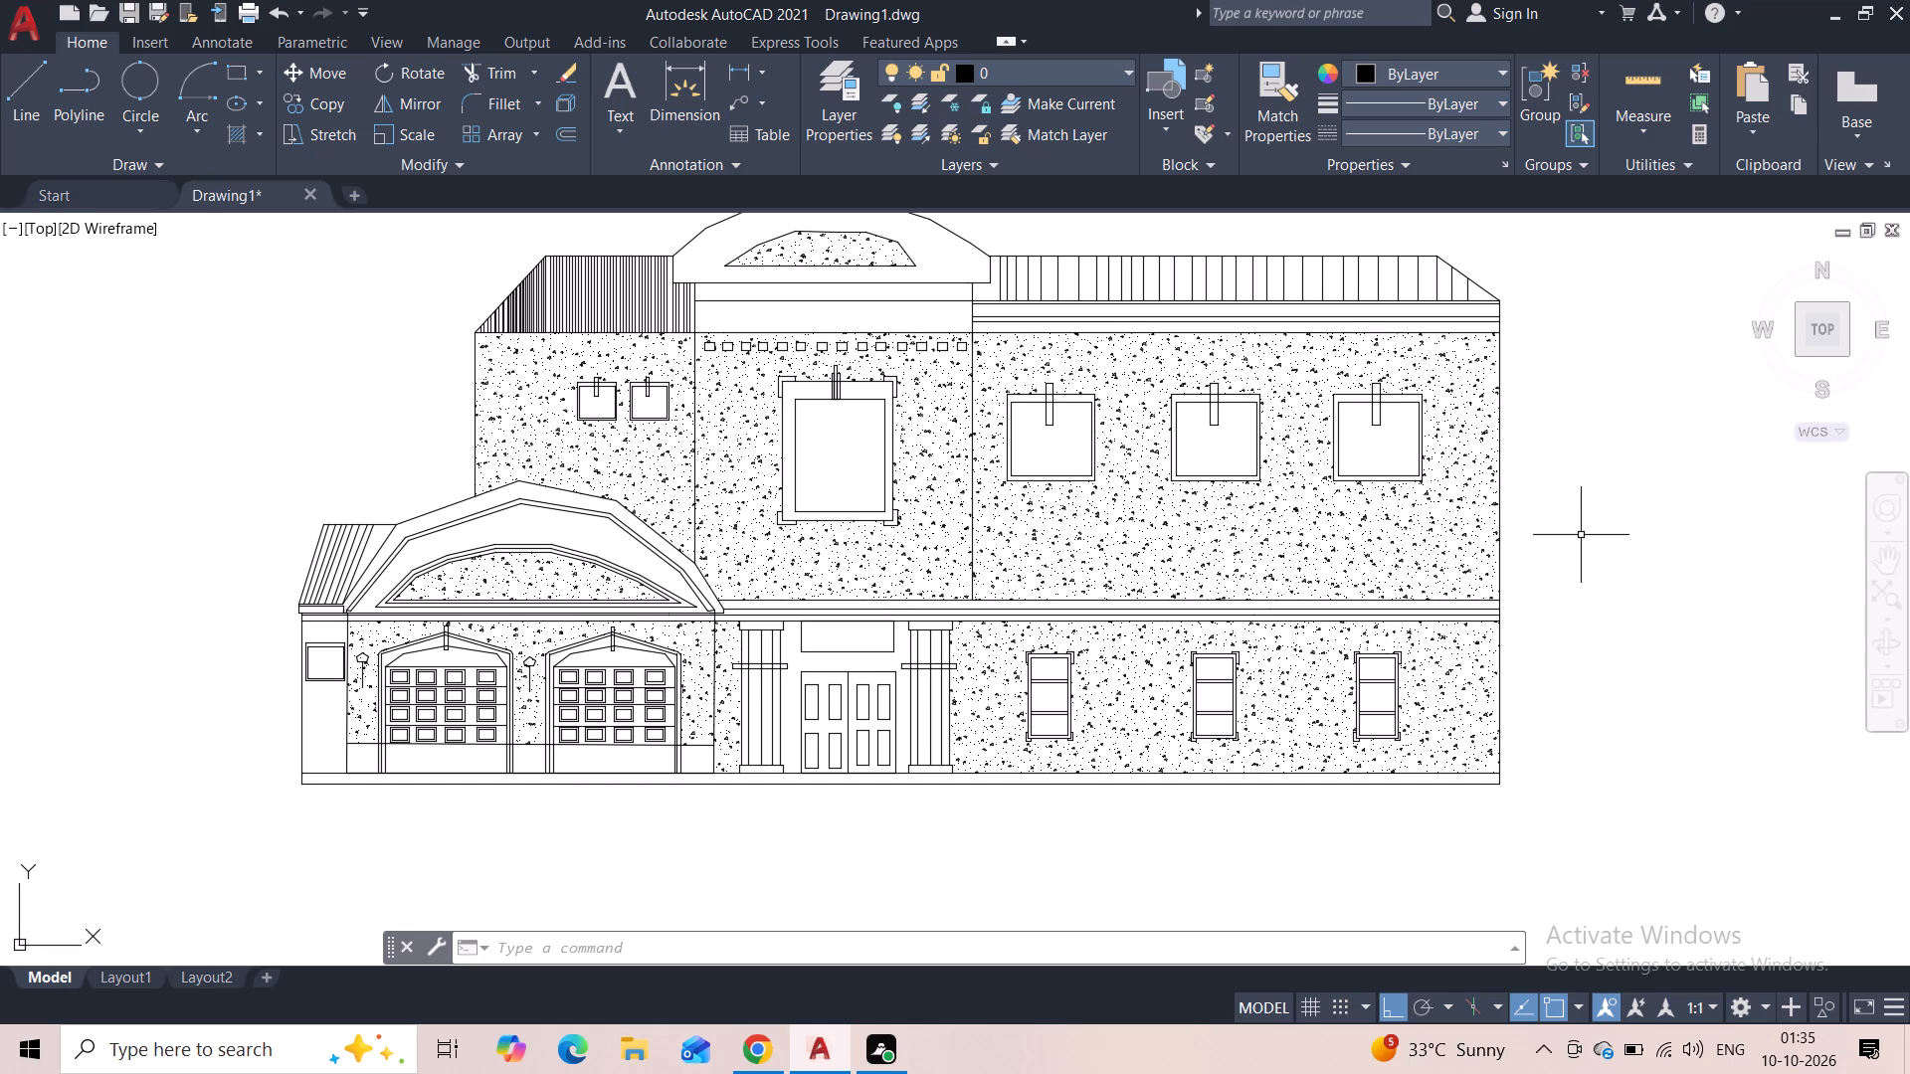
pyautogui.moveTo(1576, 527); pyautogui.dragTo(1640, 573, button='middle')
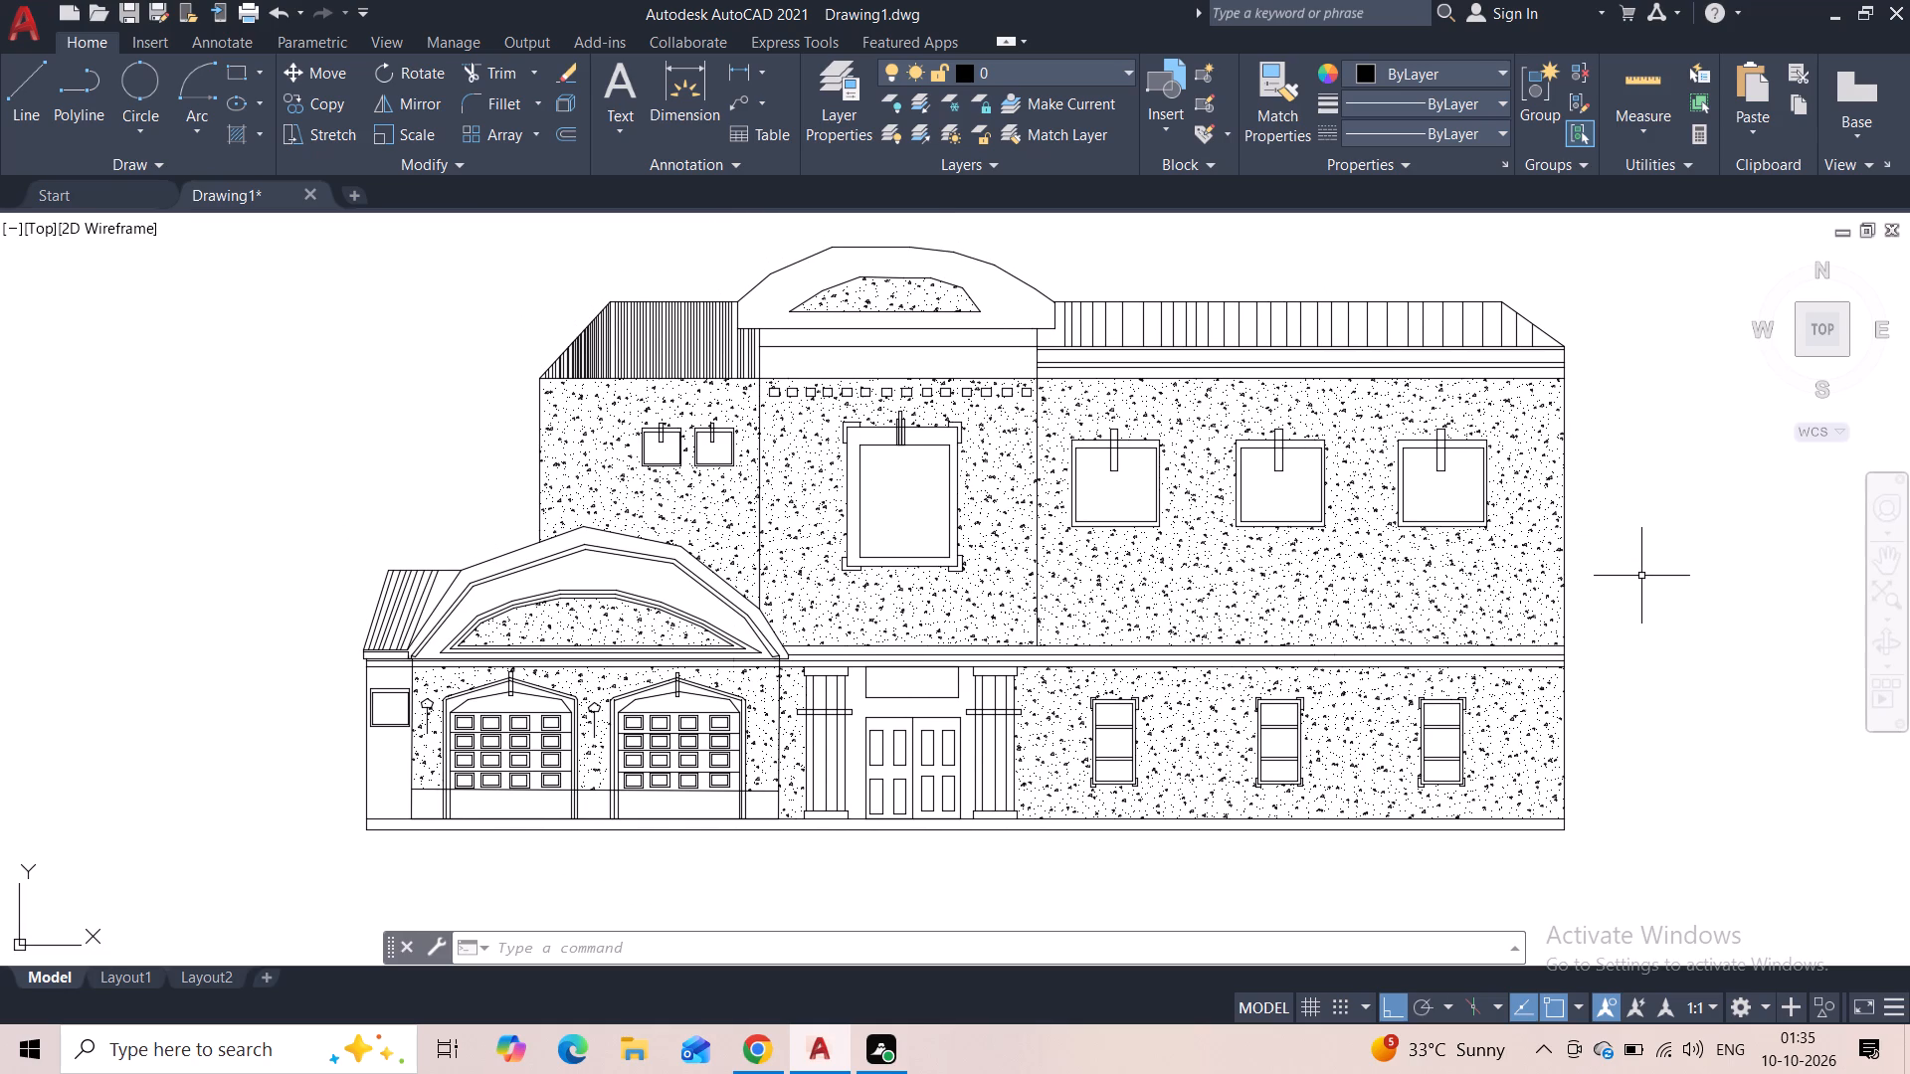
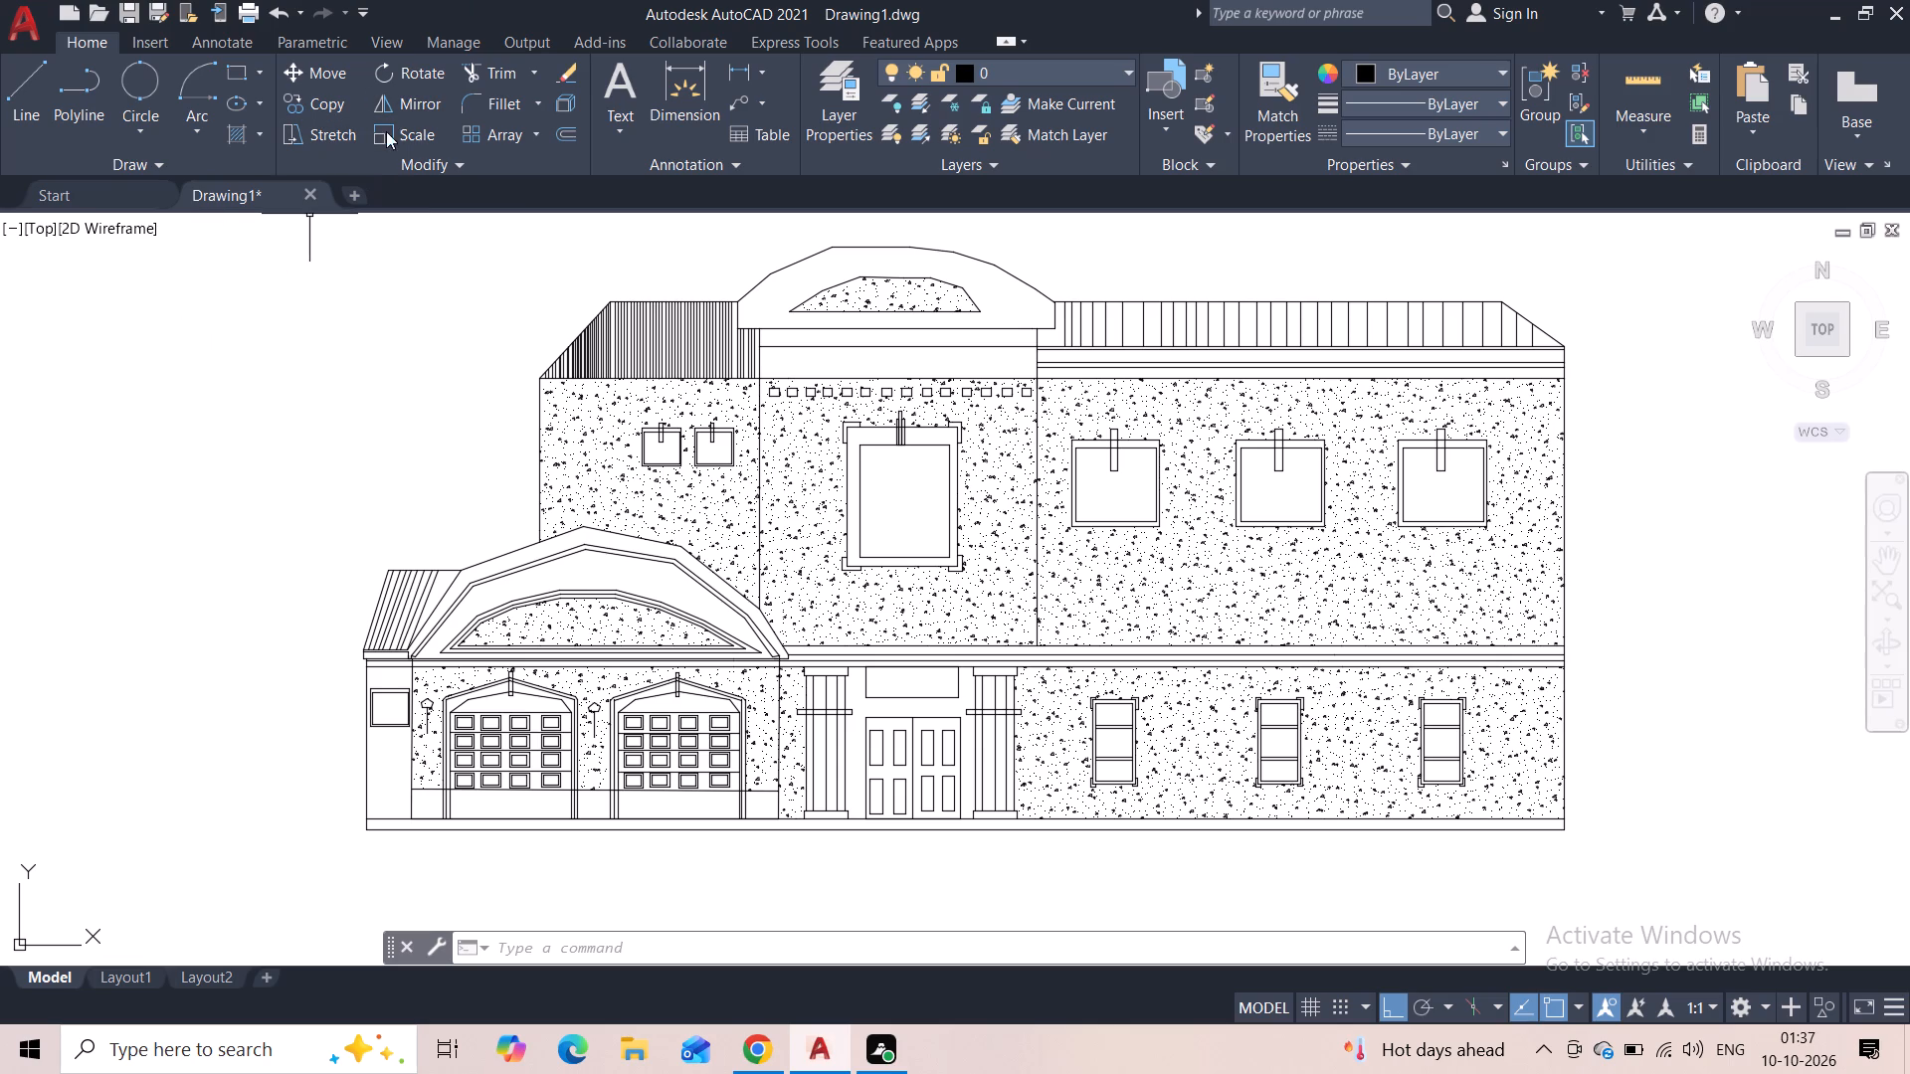
# Add the multiline text title "FRONT ELEVATION" below the base strip, beneath the entrance.
pyautogui.click(628, 119)
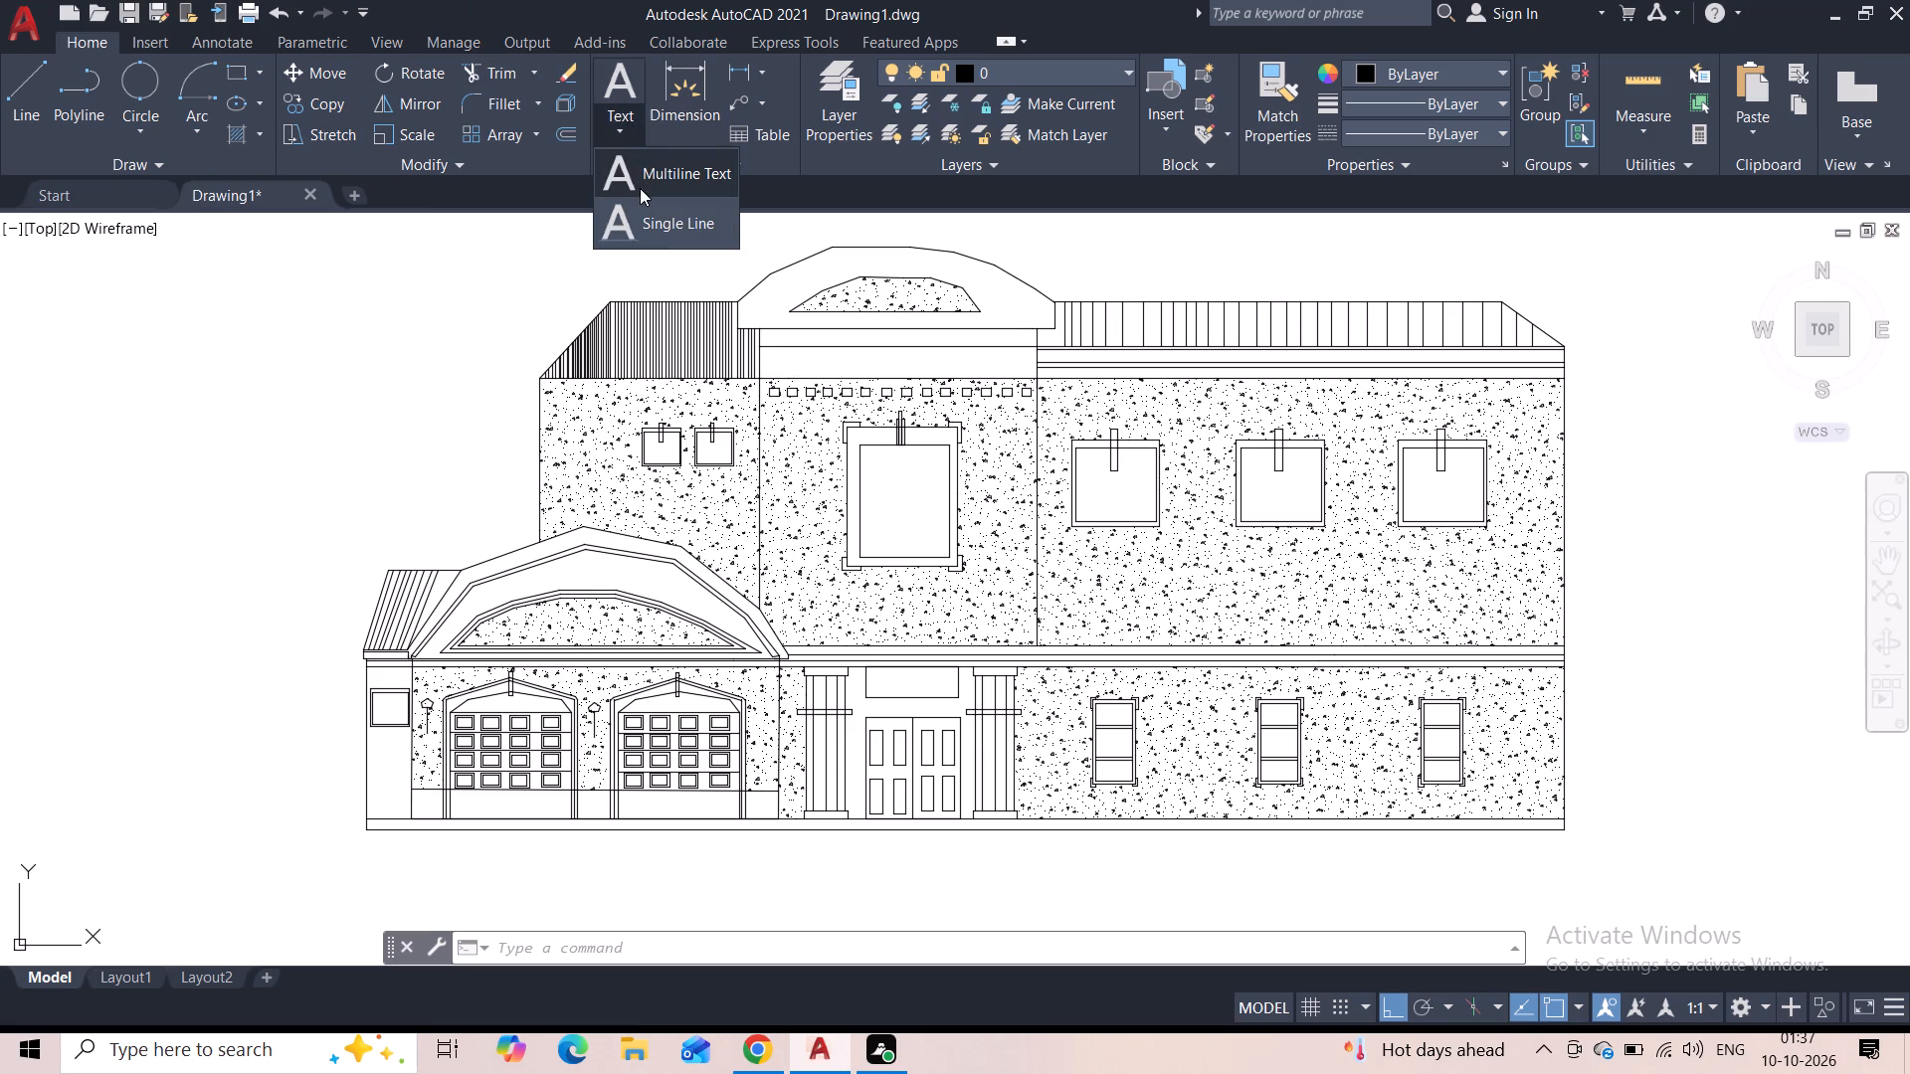
pyautogui.click(640, 173)
pyautogui.click(915, 867)
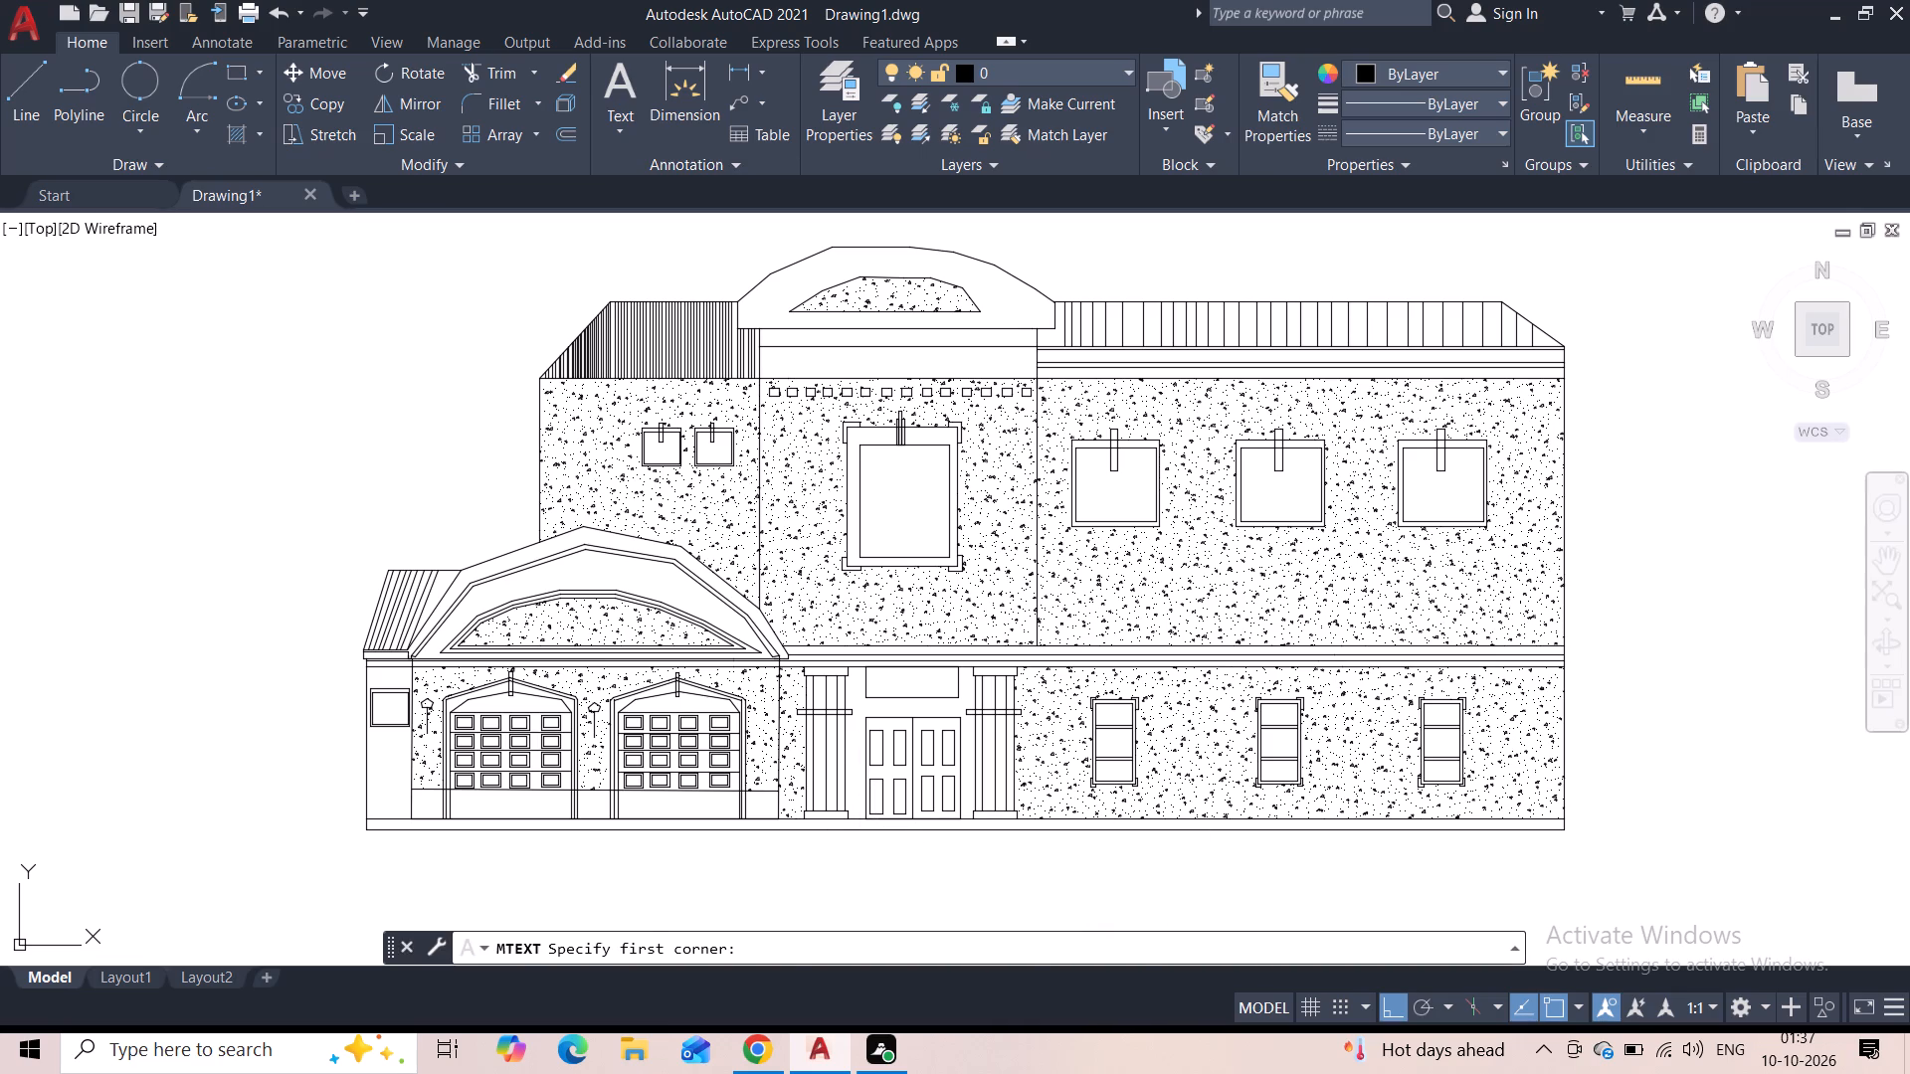
pyautogui.click(1058, 900)
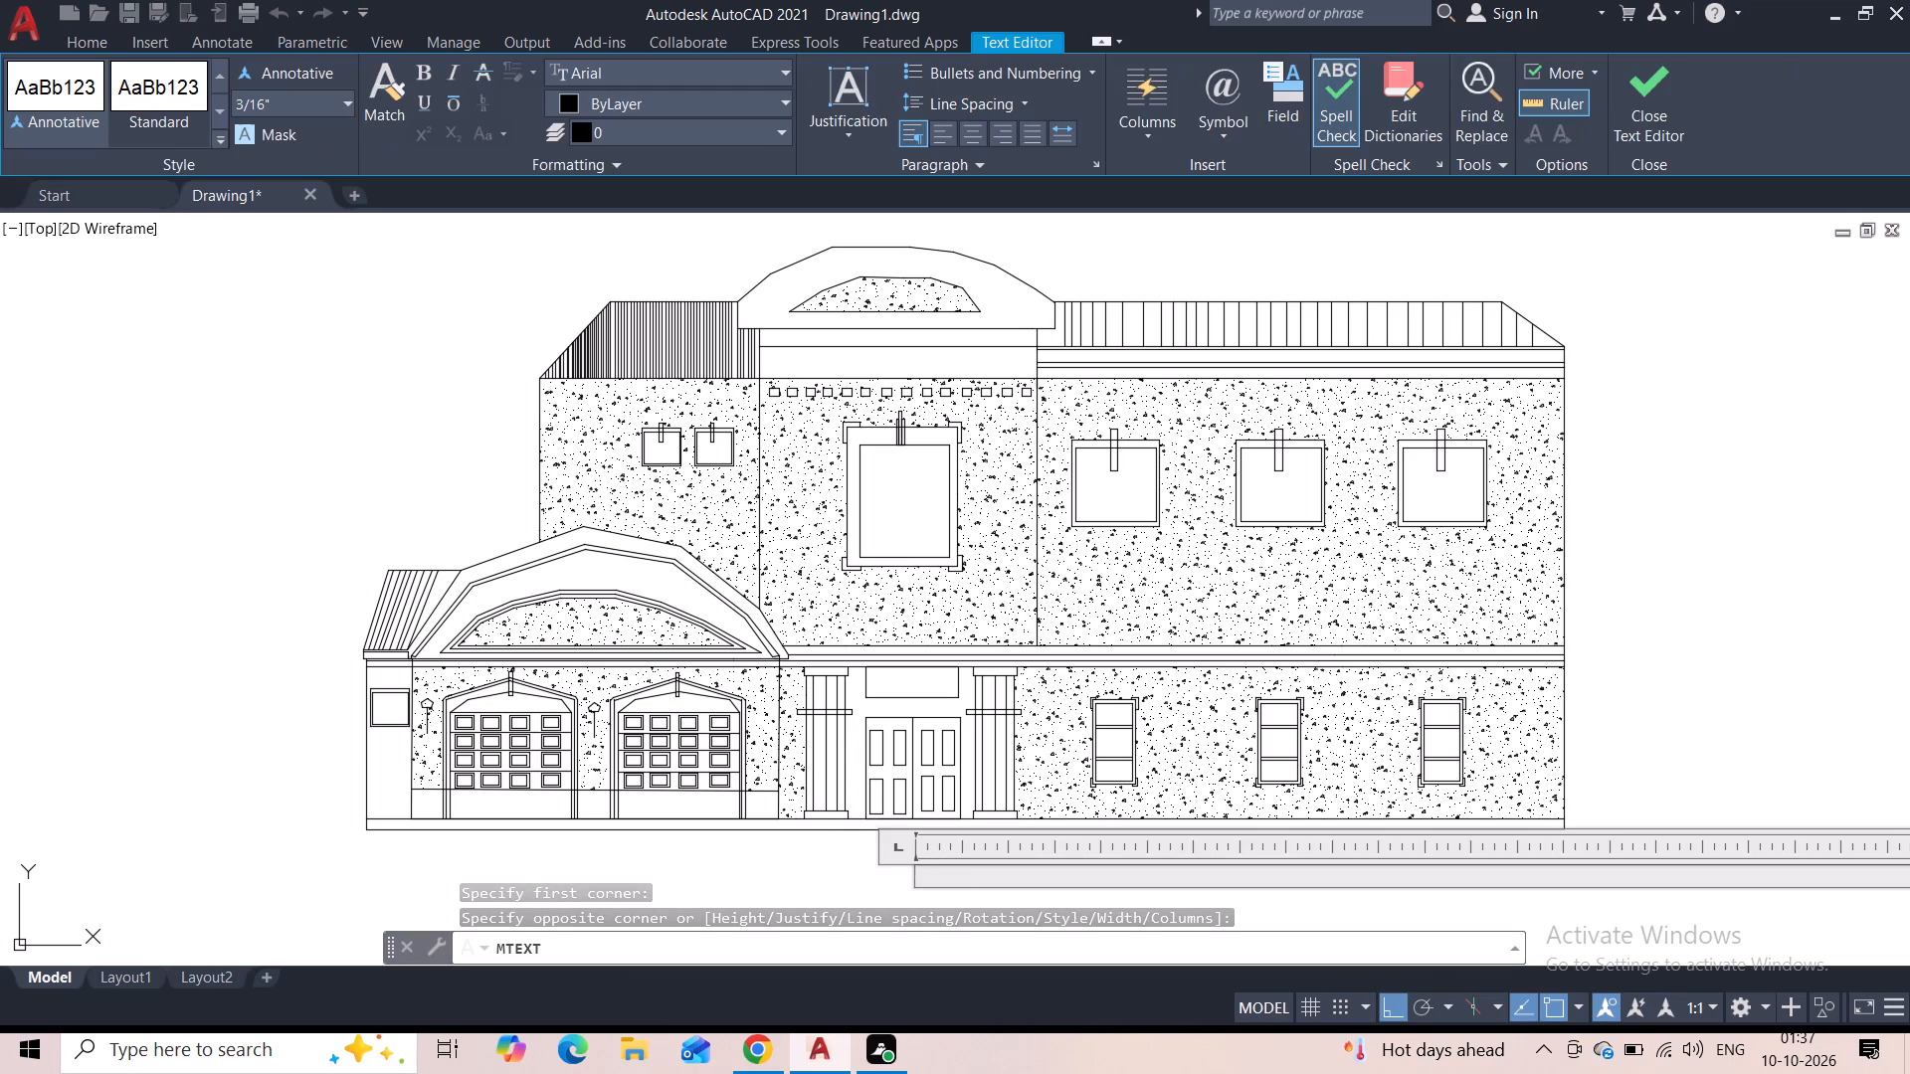
pyautogui.write('FRONT ELEVATION')
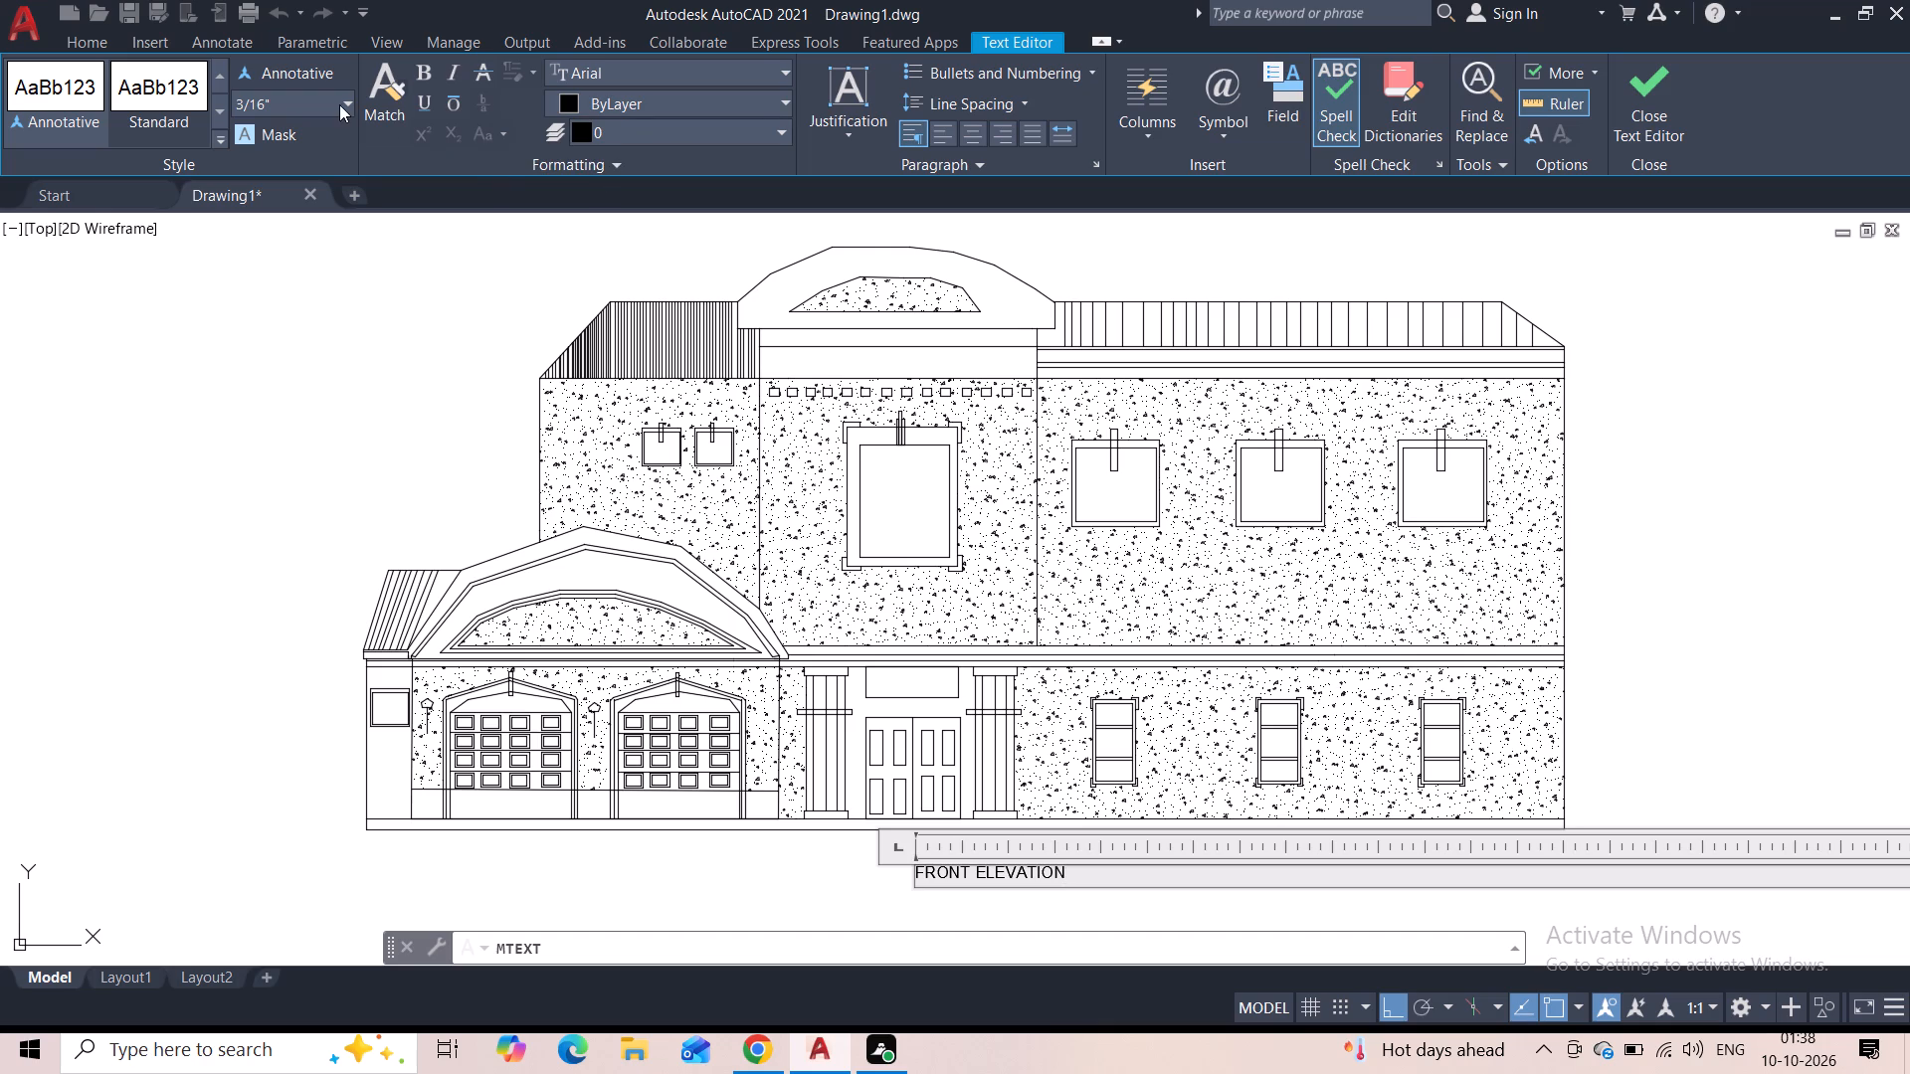
pyautogui.click(1632, 89)
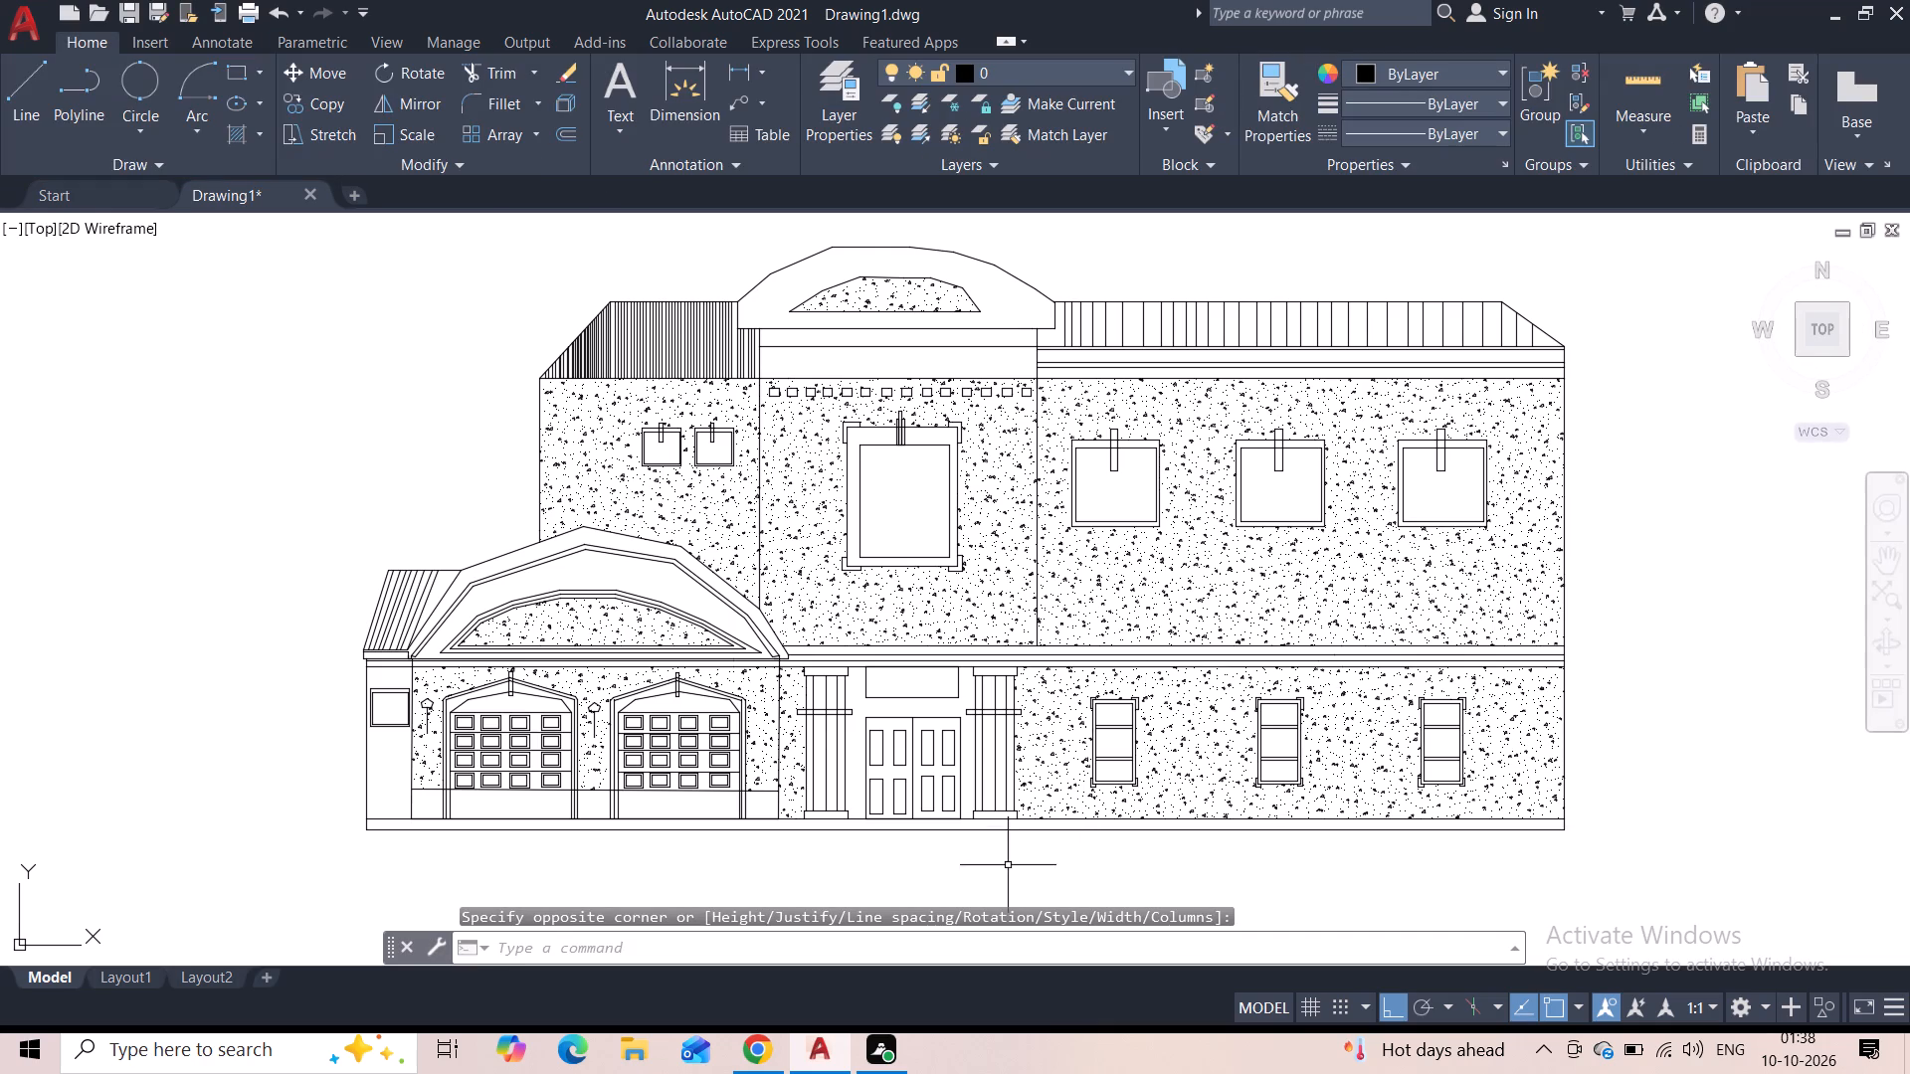
# Set the text height of the whole FRONT ELEVATION title to 6".
pyautogui.scroll(5, 1004, 862)
pyautogui.moveTo(955, 802); pyautogui.dragTo(1014, 549, button='middle')
pyautogui.scroll(3, 244, 715)
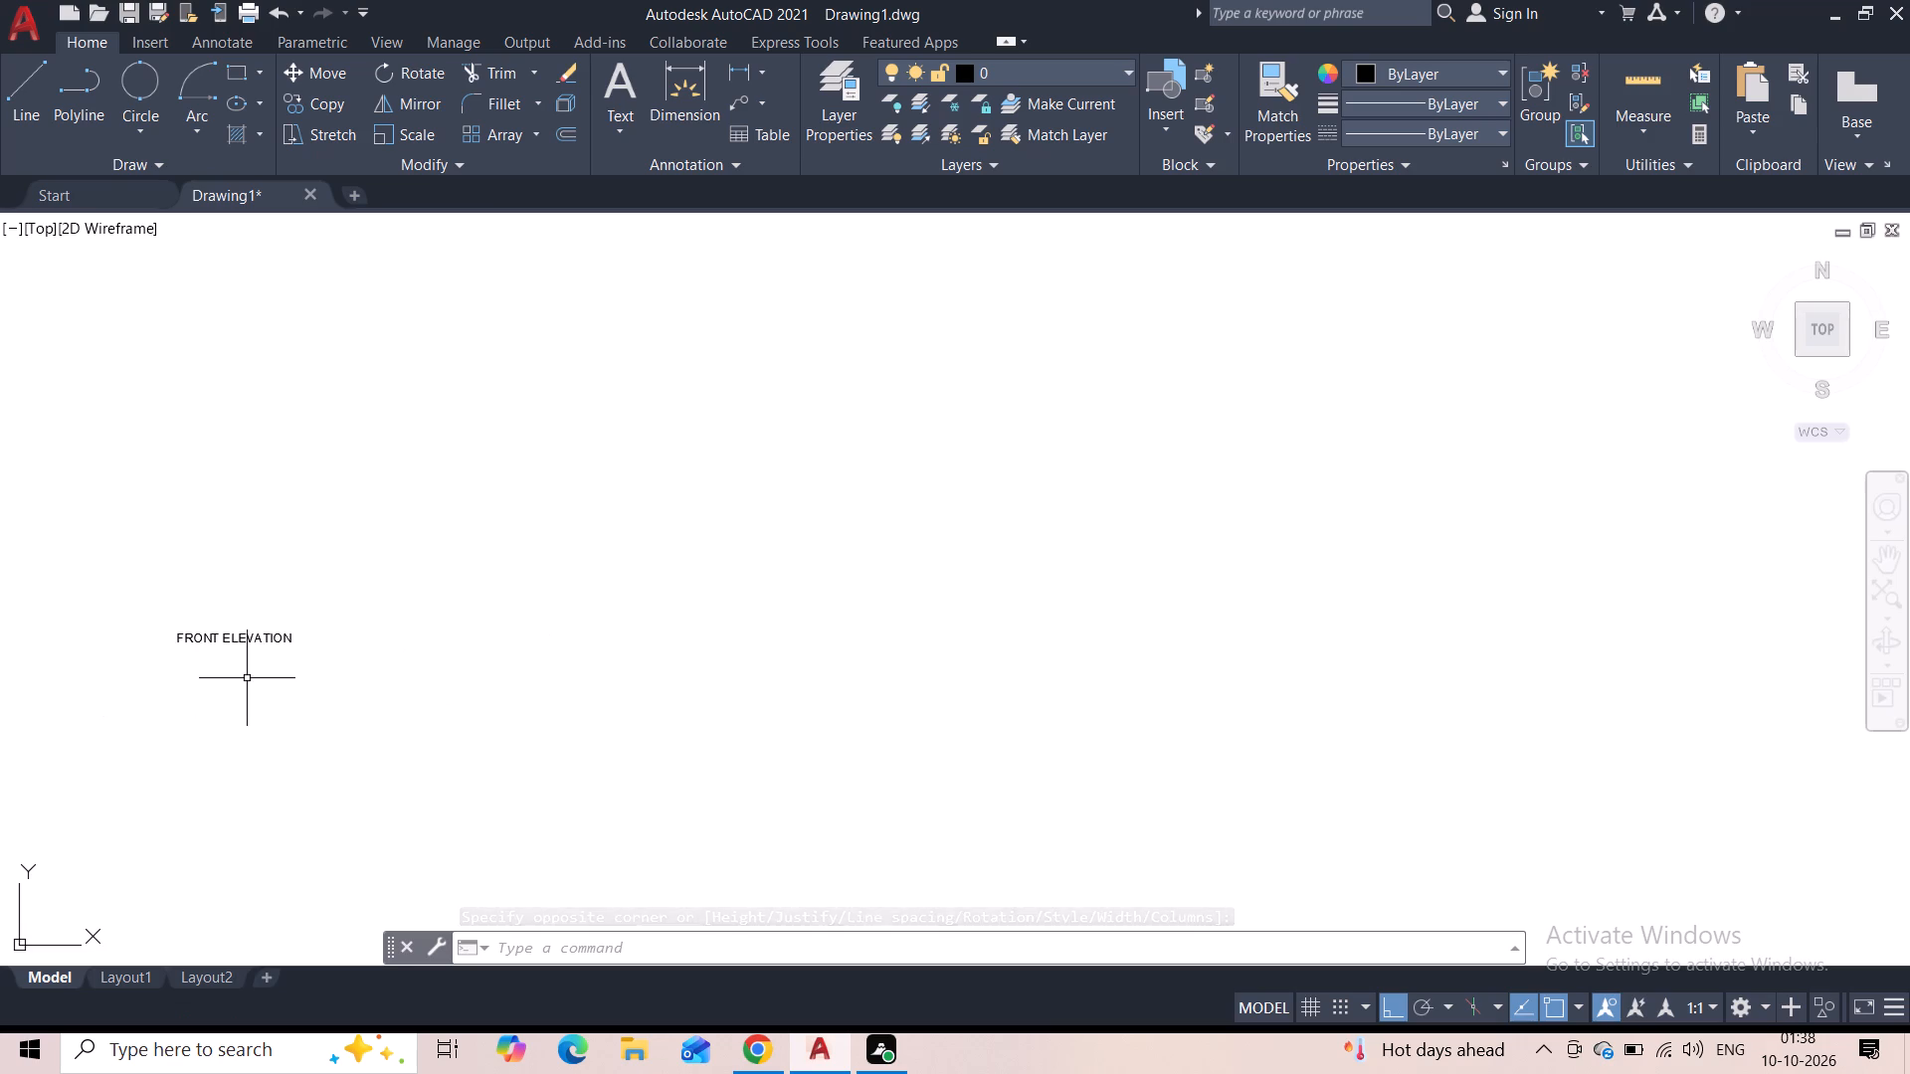
pyautogui.doubleClick(242, 643)
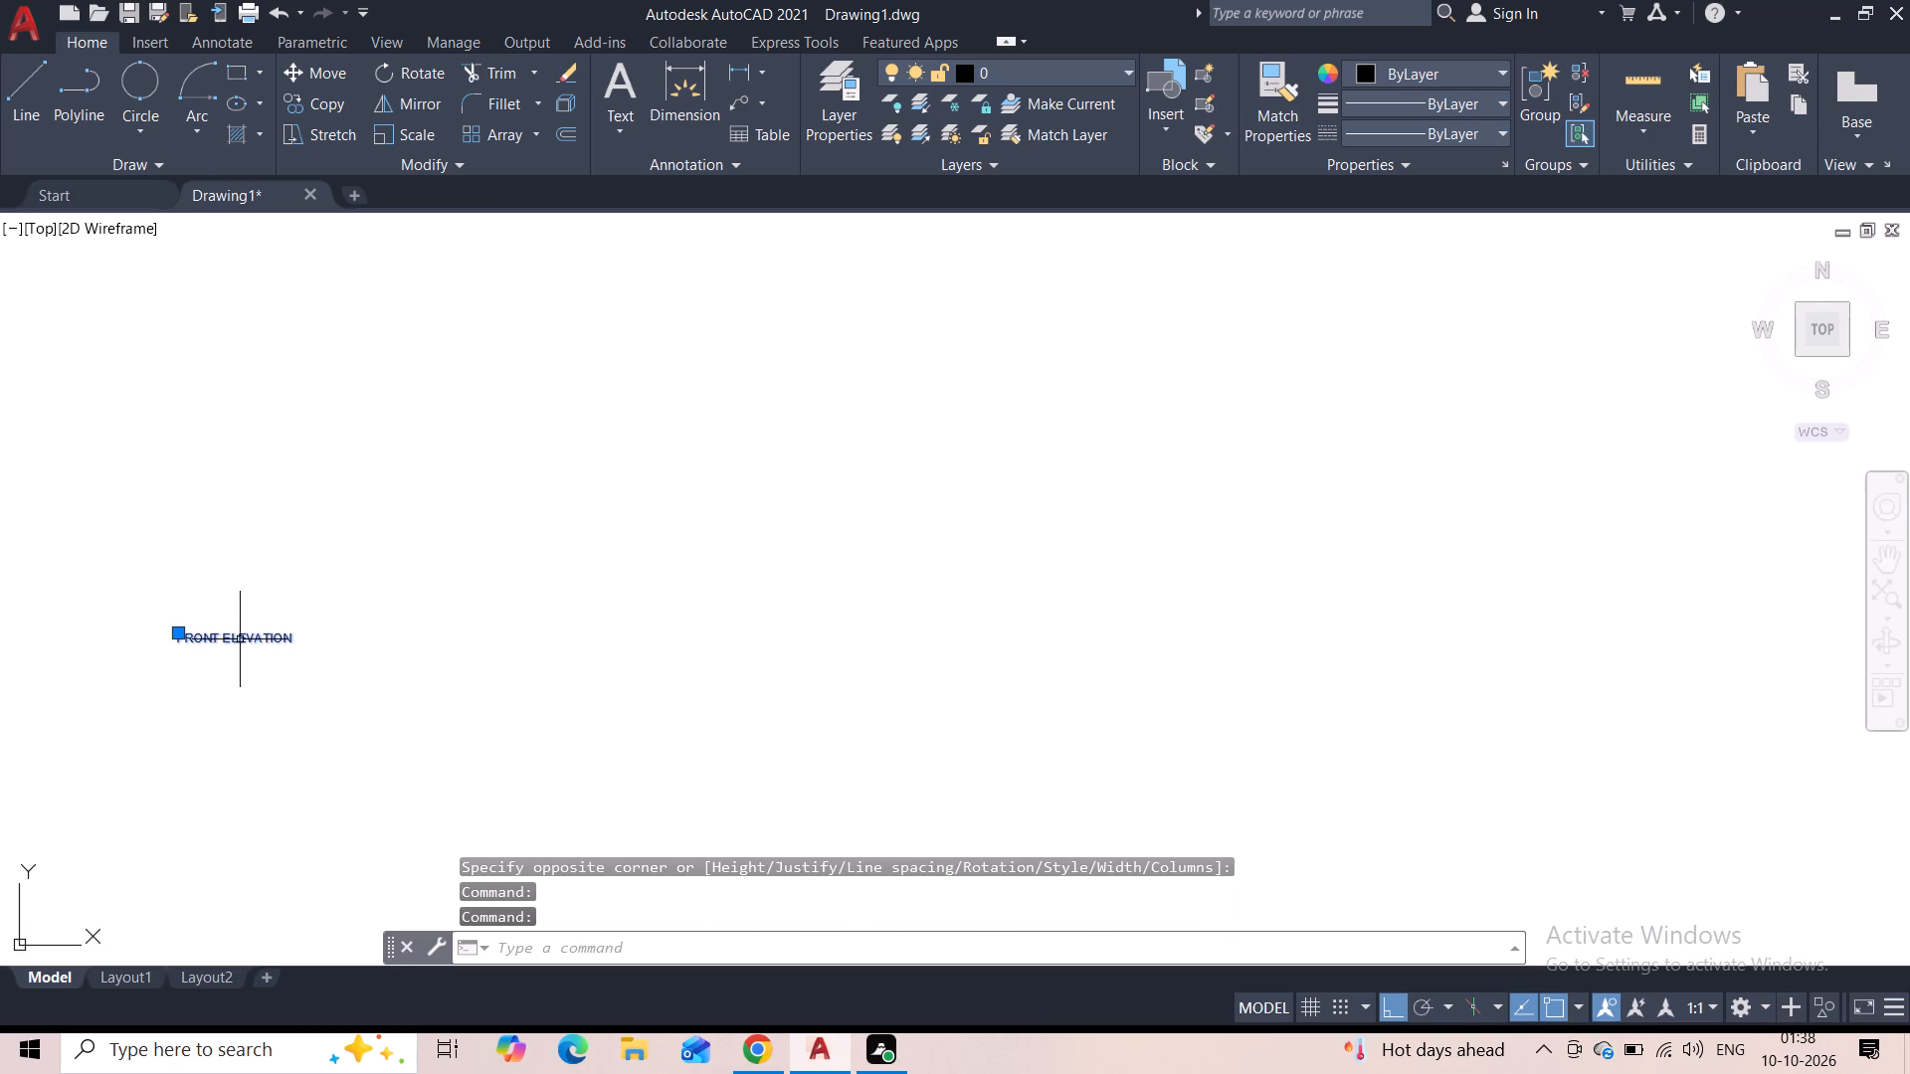
pyautogui.doubleClick(240, 639)
pyautogui.moveTo(180, 642); pyautogui.dragTo(206, 642)
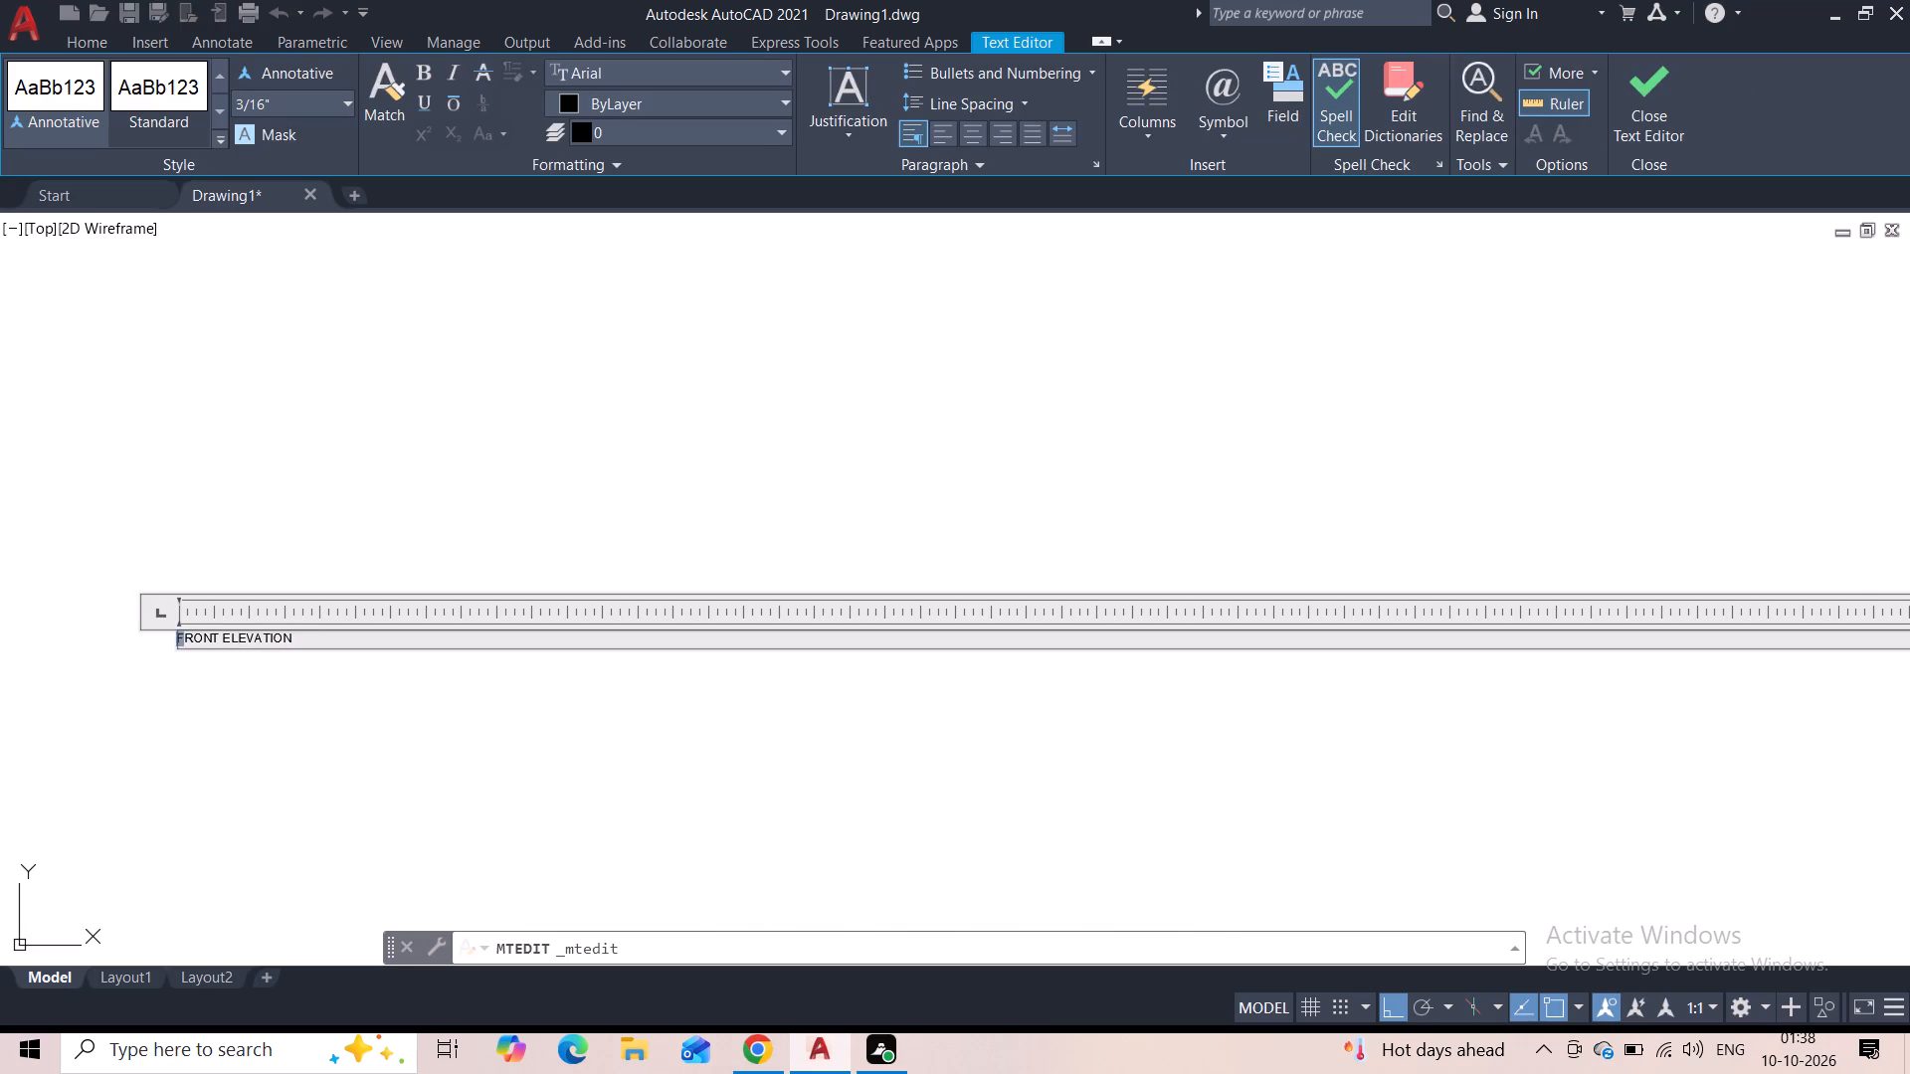
pyautogui.moveTo(206, 642); pyautogui.dragTo(331, 642)
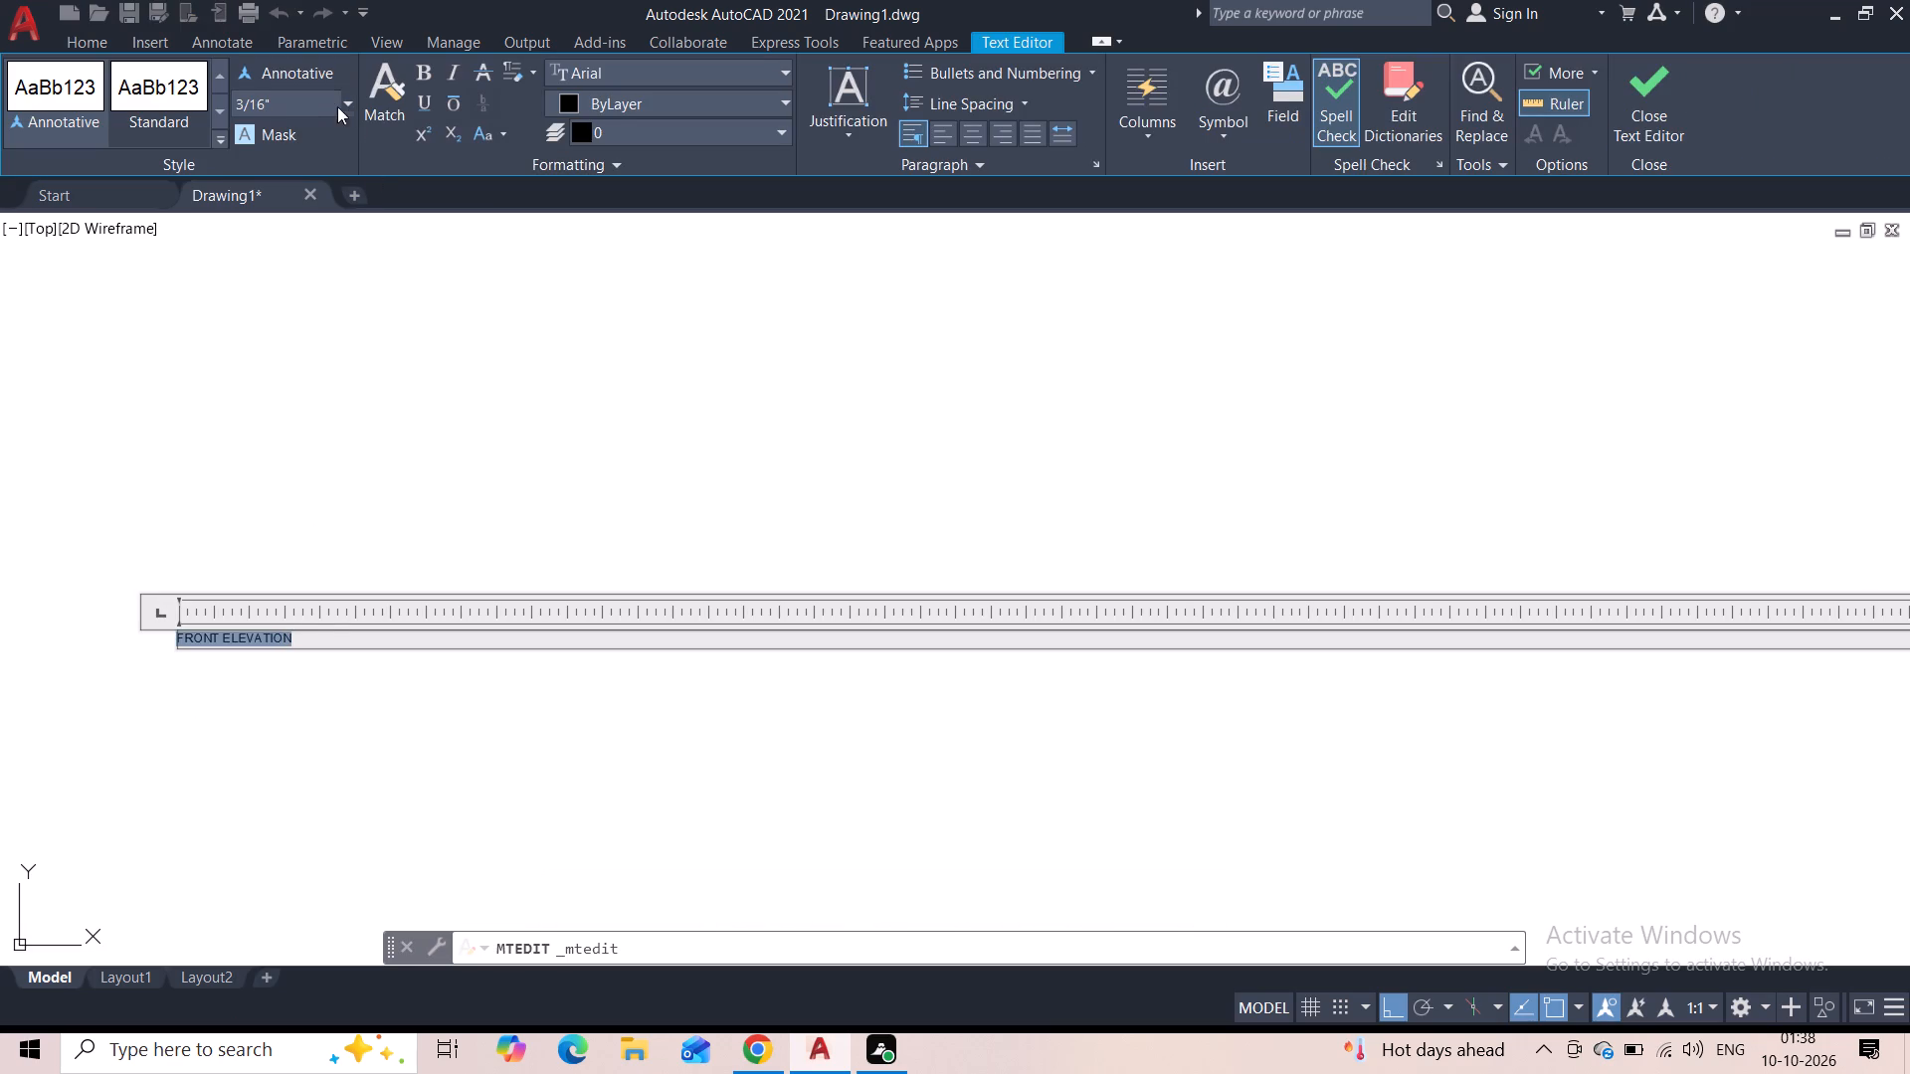
pyautogui.doubleClick(285, 104)
pyautogui.press('BackSpace')
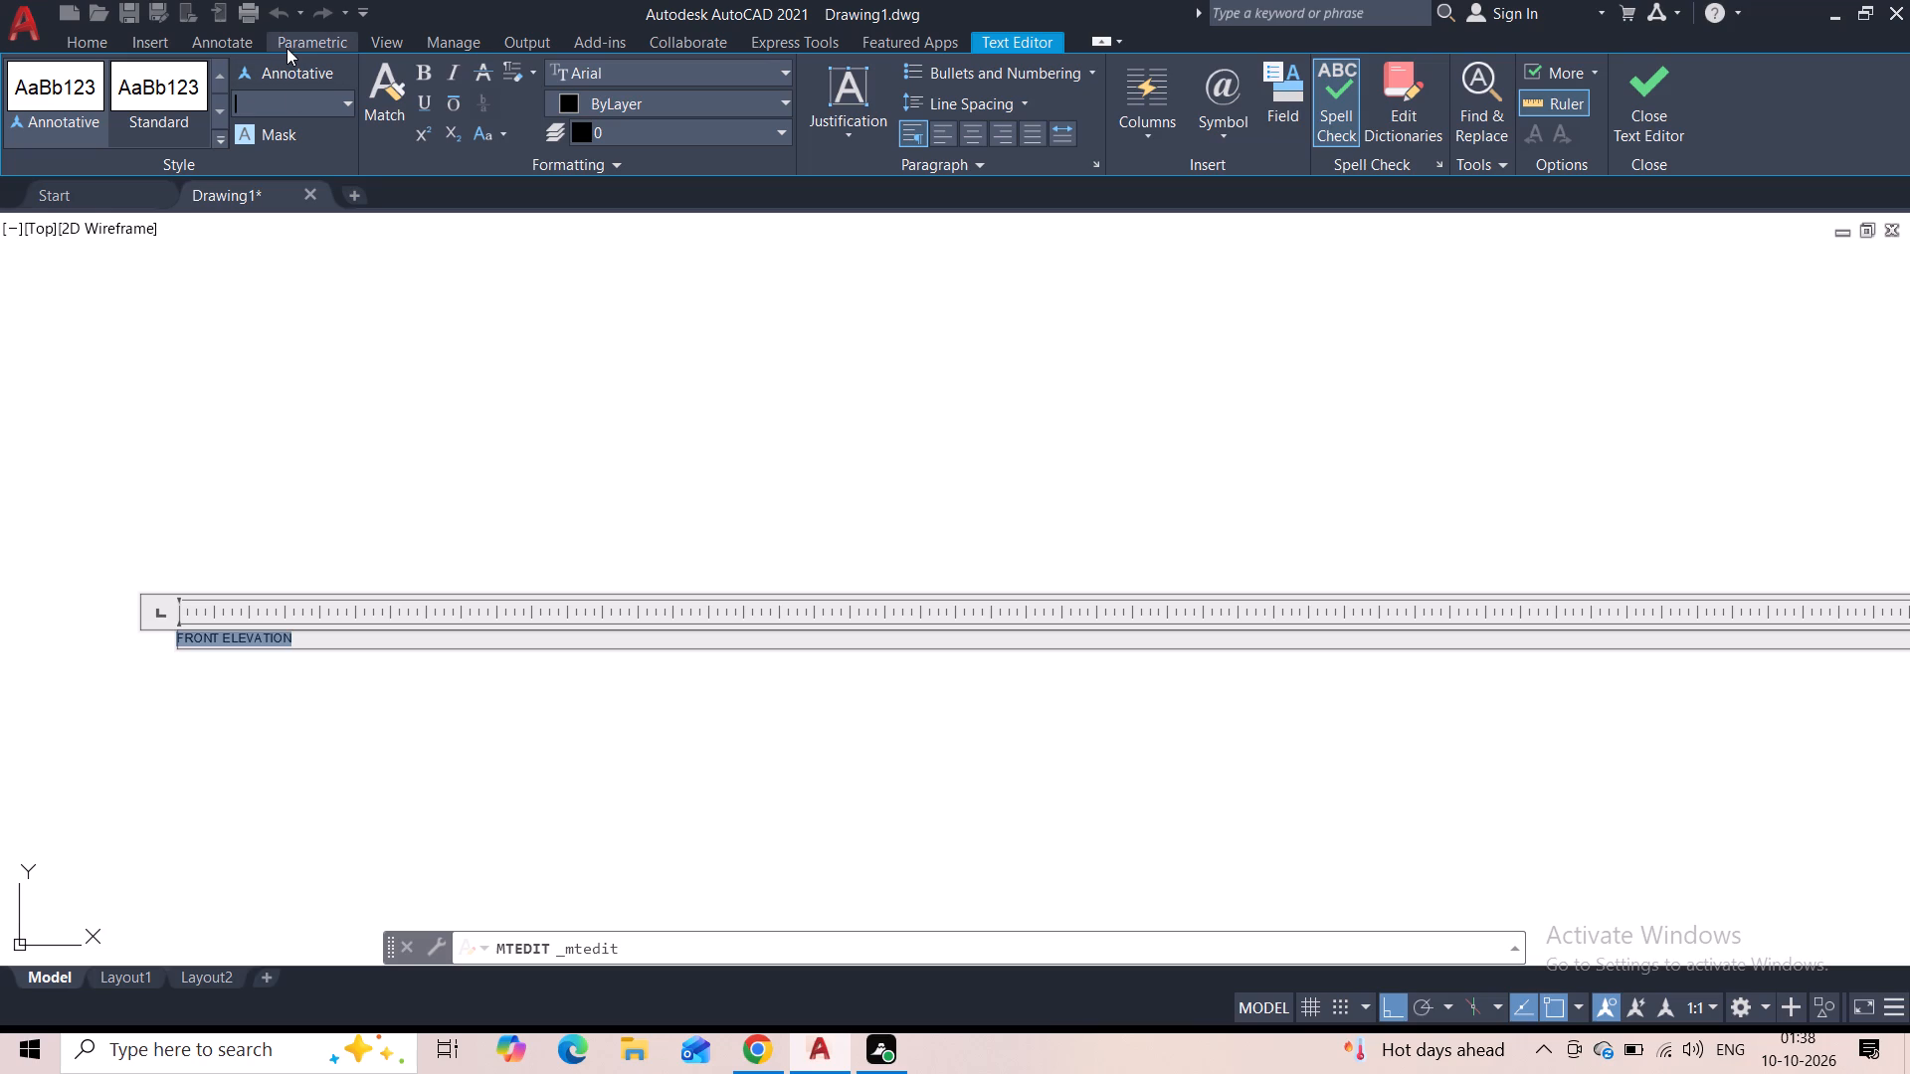
pyautogui.press('6')
pyautogui.hotkey('shift', '"')
pyautogui.press('Return')
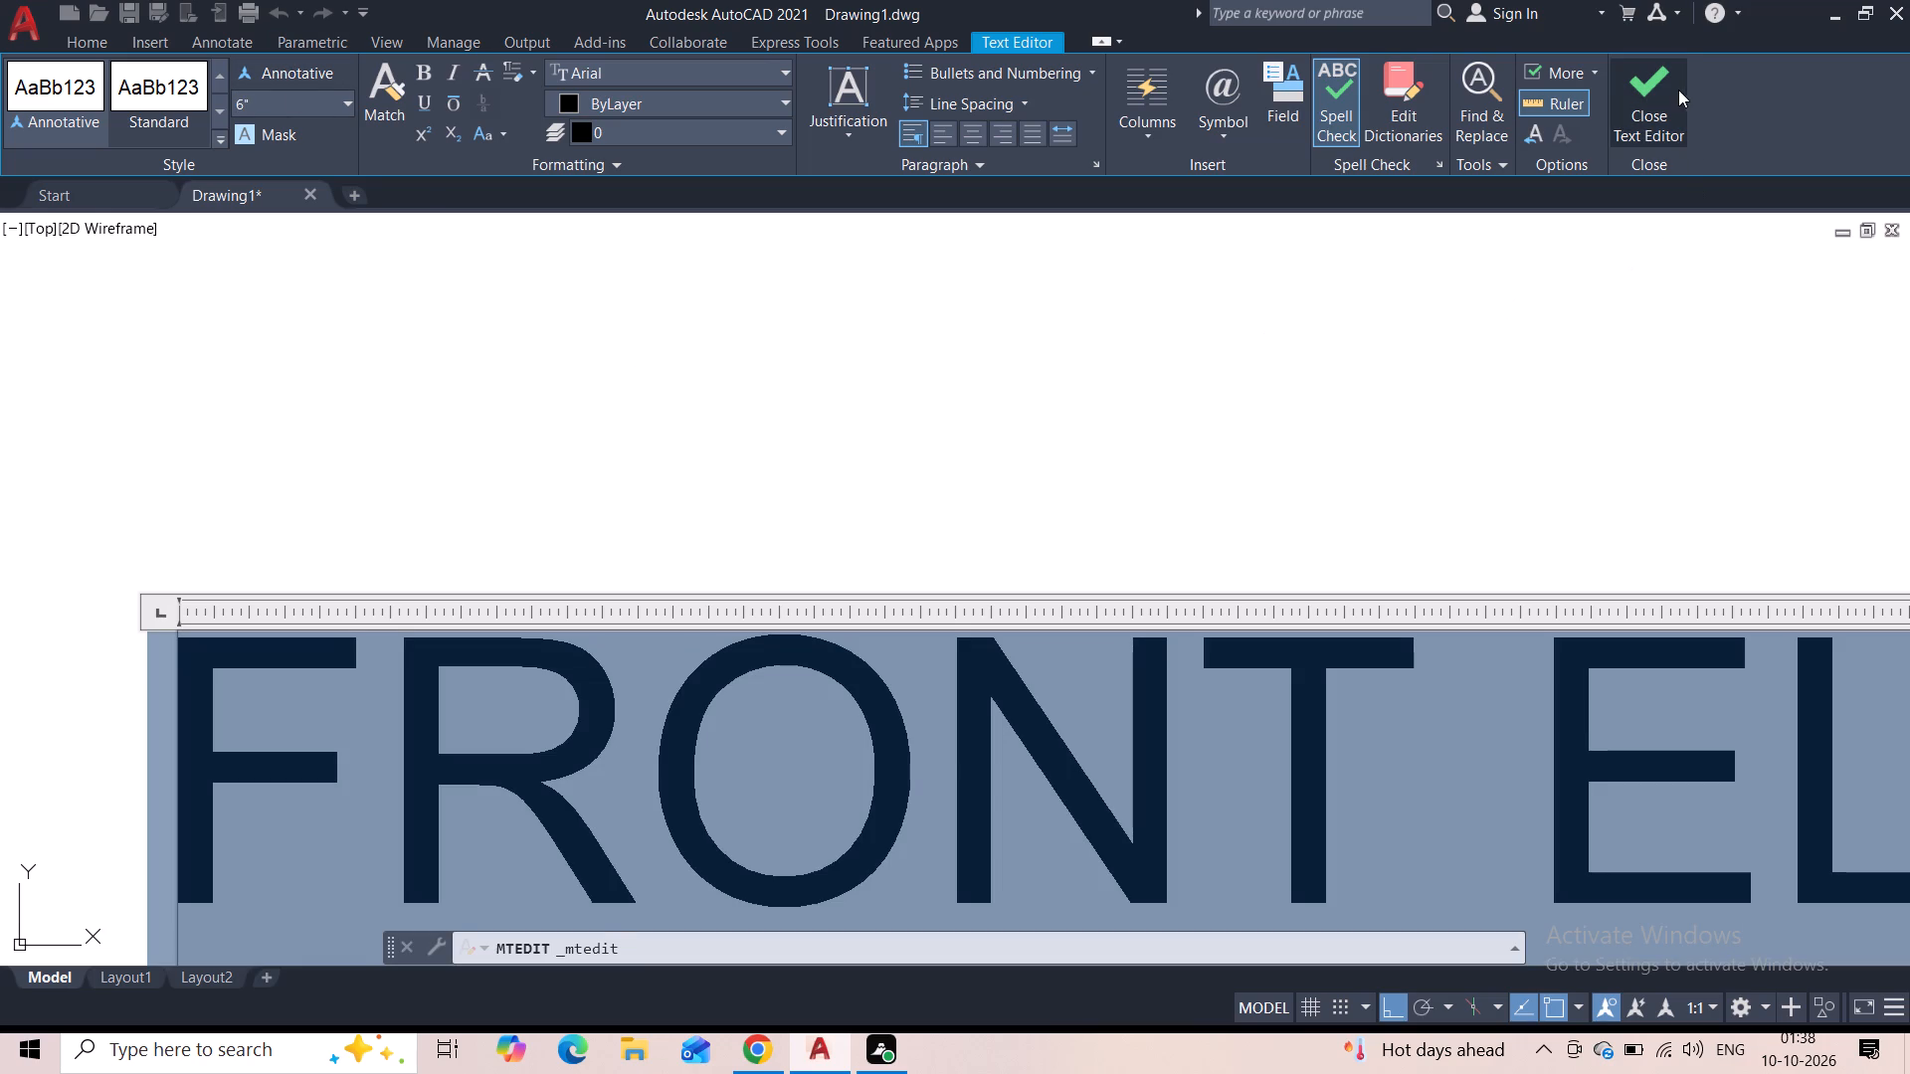
pyautogui.click(1678, 89)
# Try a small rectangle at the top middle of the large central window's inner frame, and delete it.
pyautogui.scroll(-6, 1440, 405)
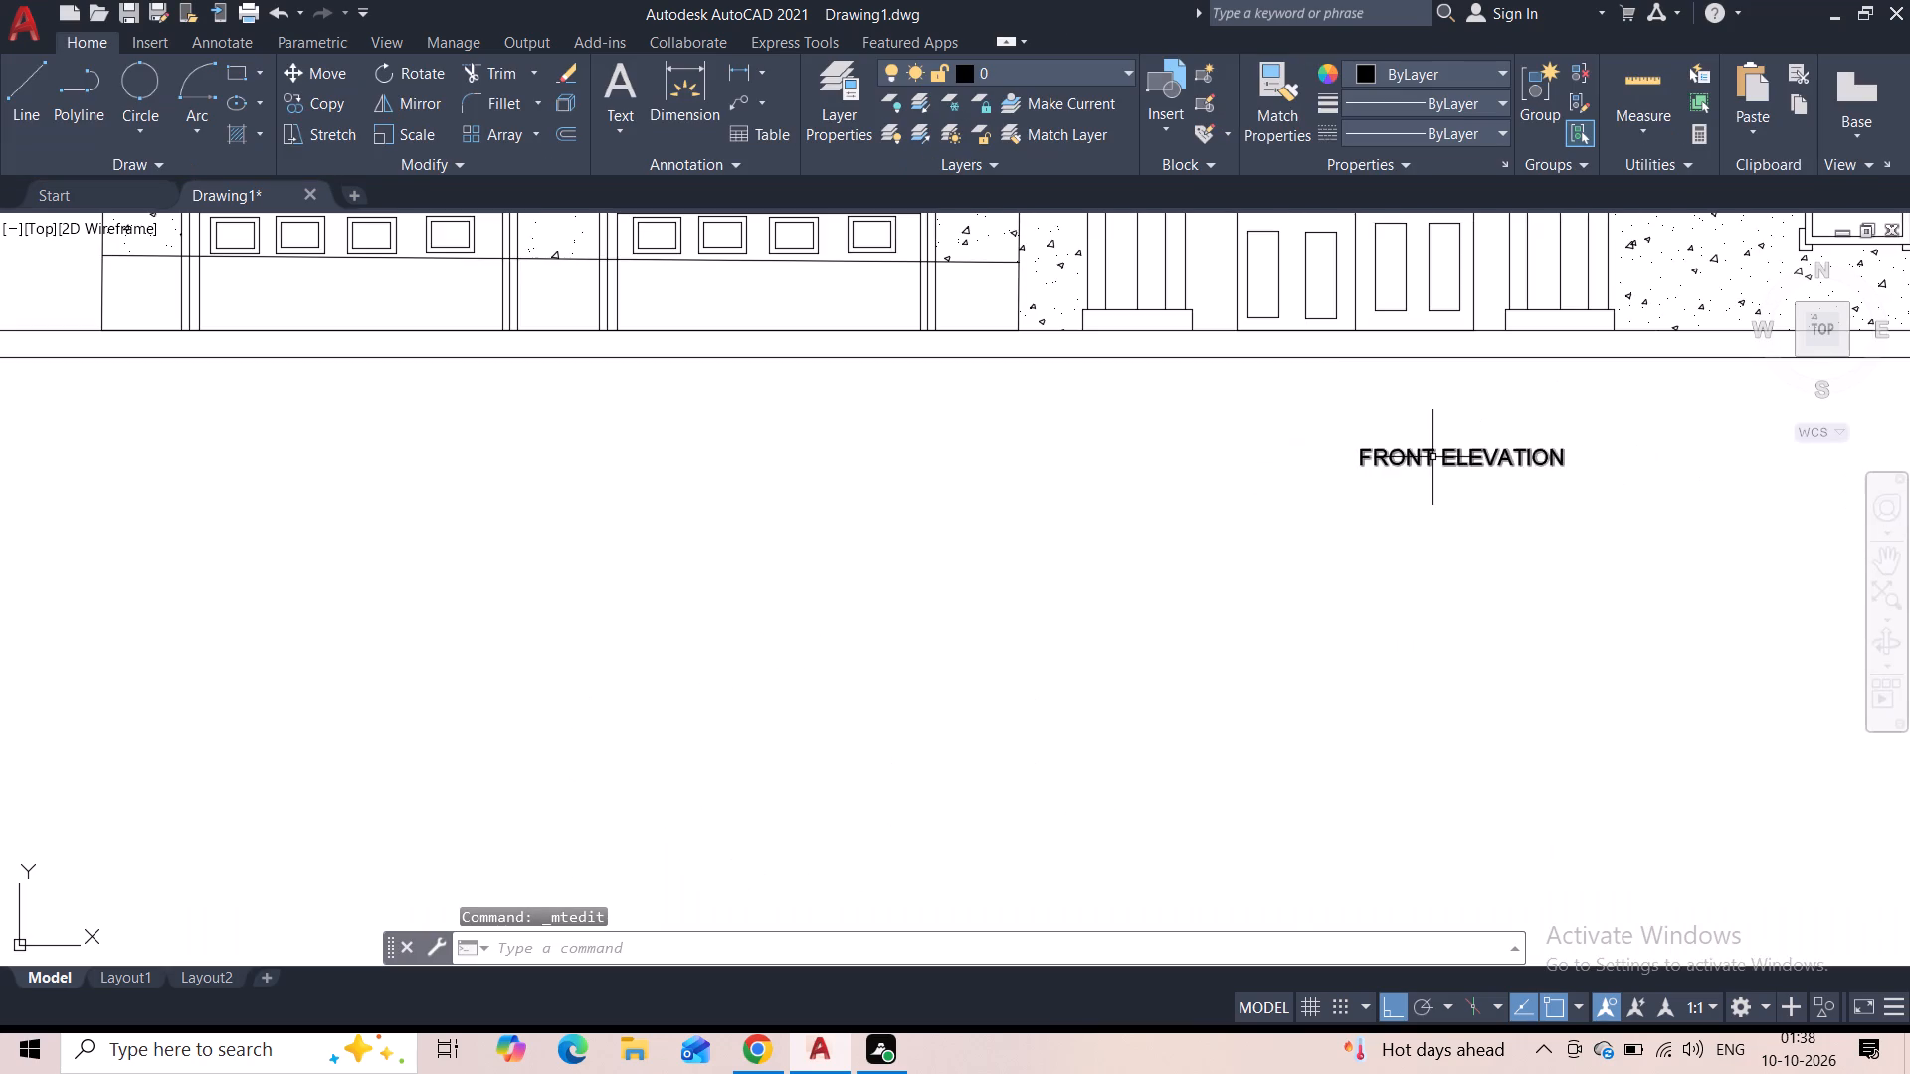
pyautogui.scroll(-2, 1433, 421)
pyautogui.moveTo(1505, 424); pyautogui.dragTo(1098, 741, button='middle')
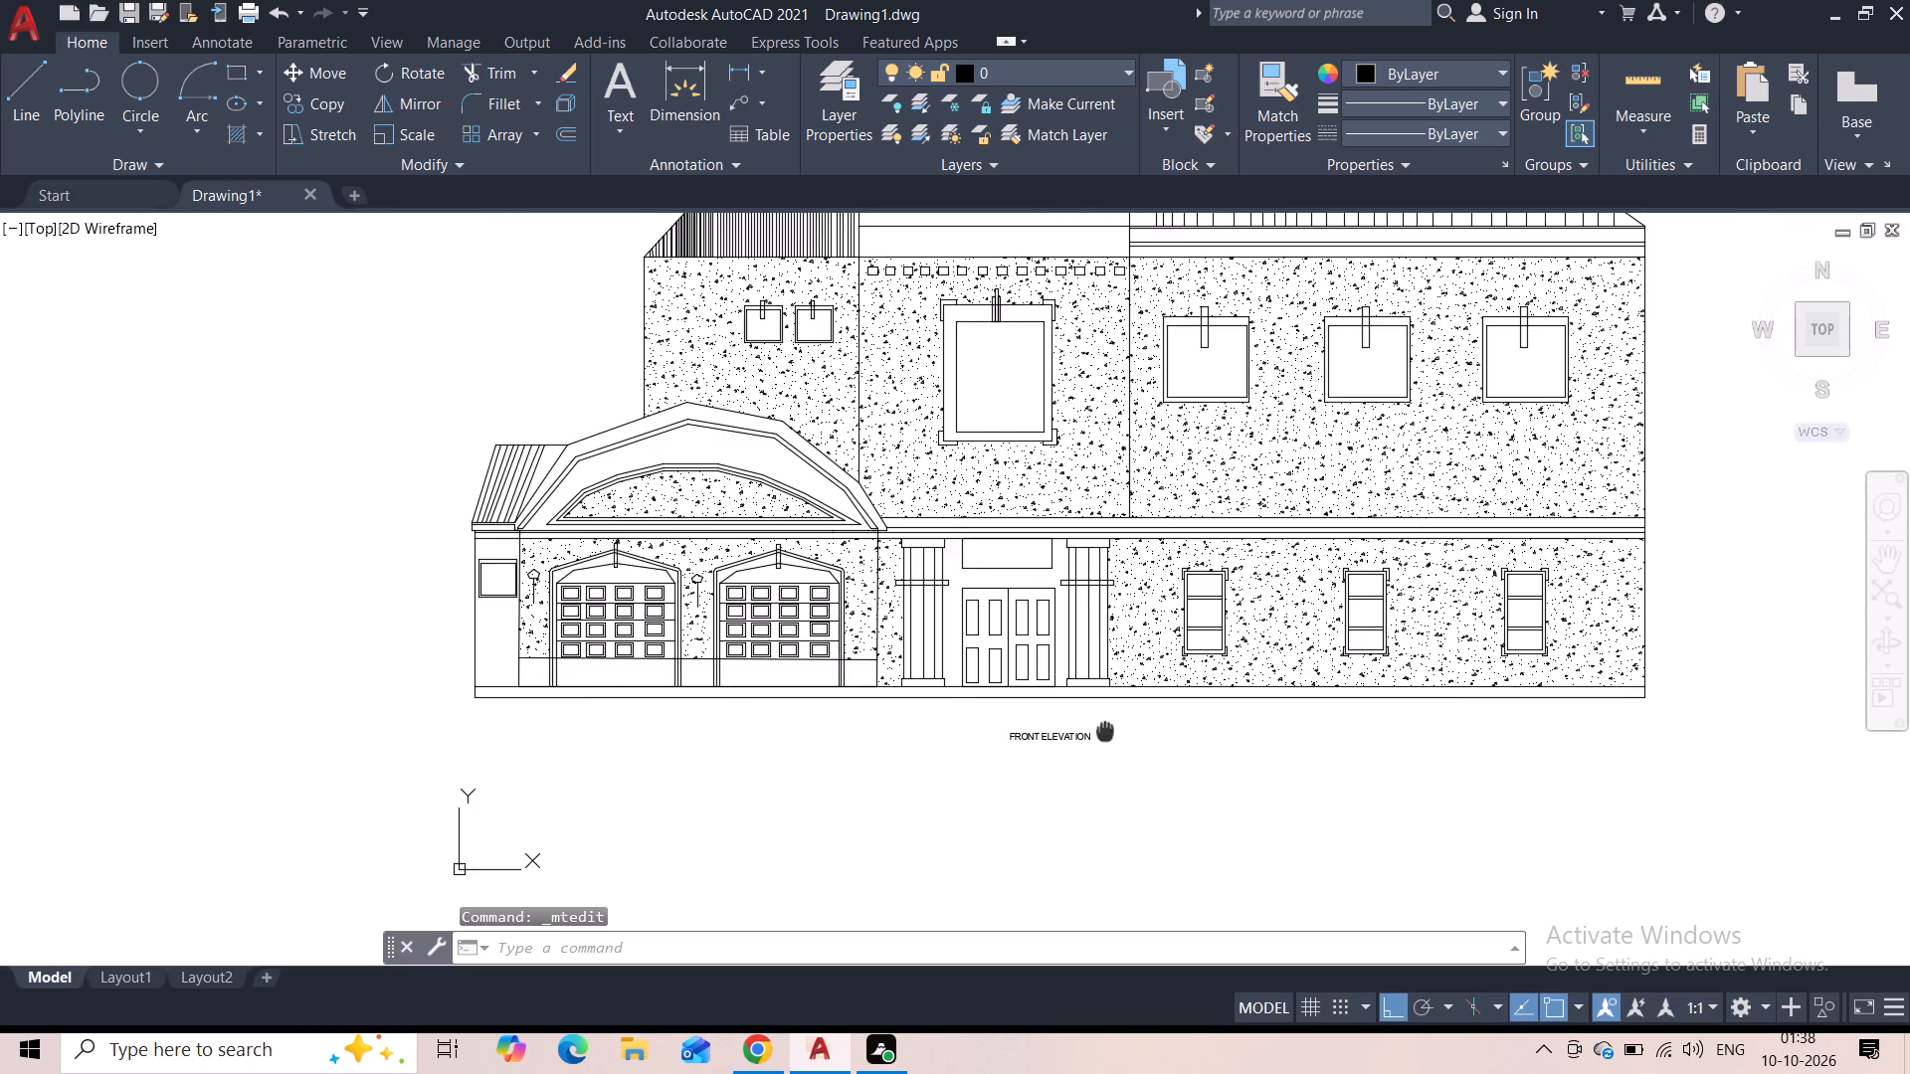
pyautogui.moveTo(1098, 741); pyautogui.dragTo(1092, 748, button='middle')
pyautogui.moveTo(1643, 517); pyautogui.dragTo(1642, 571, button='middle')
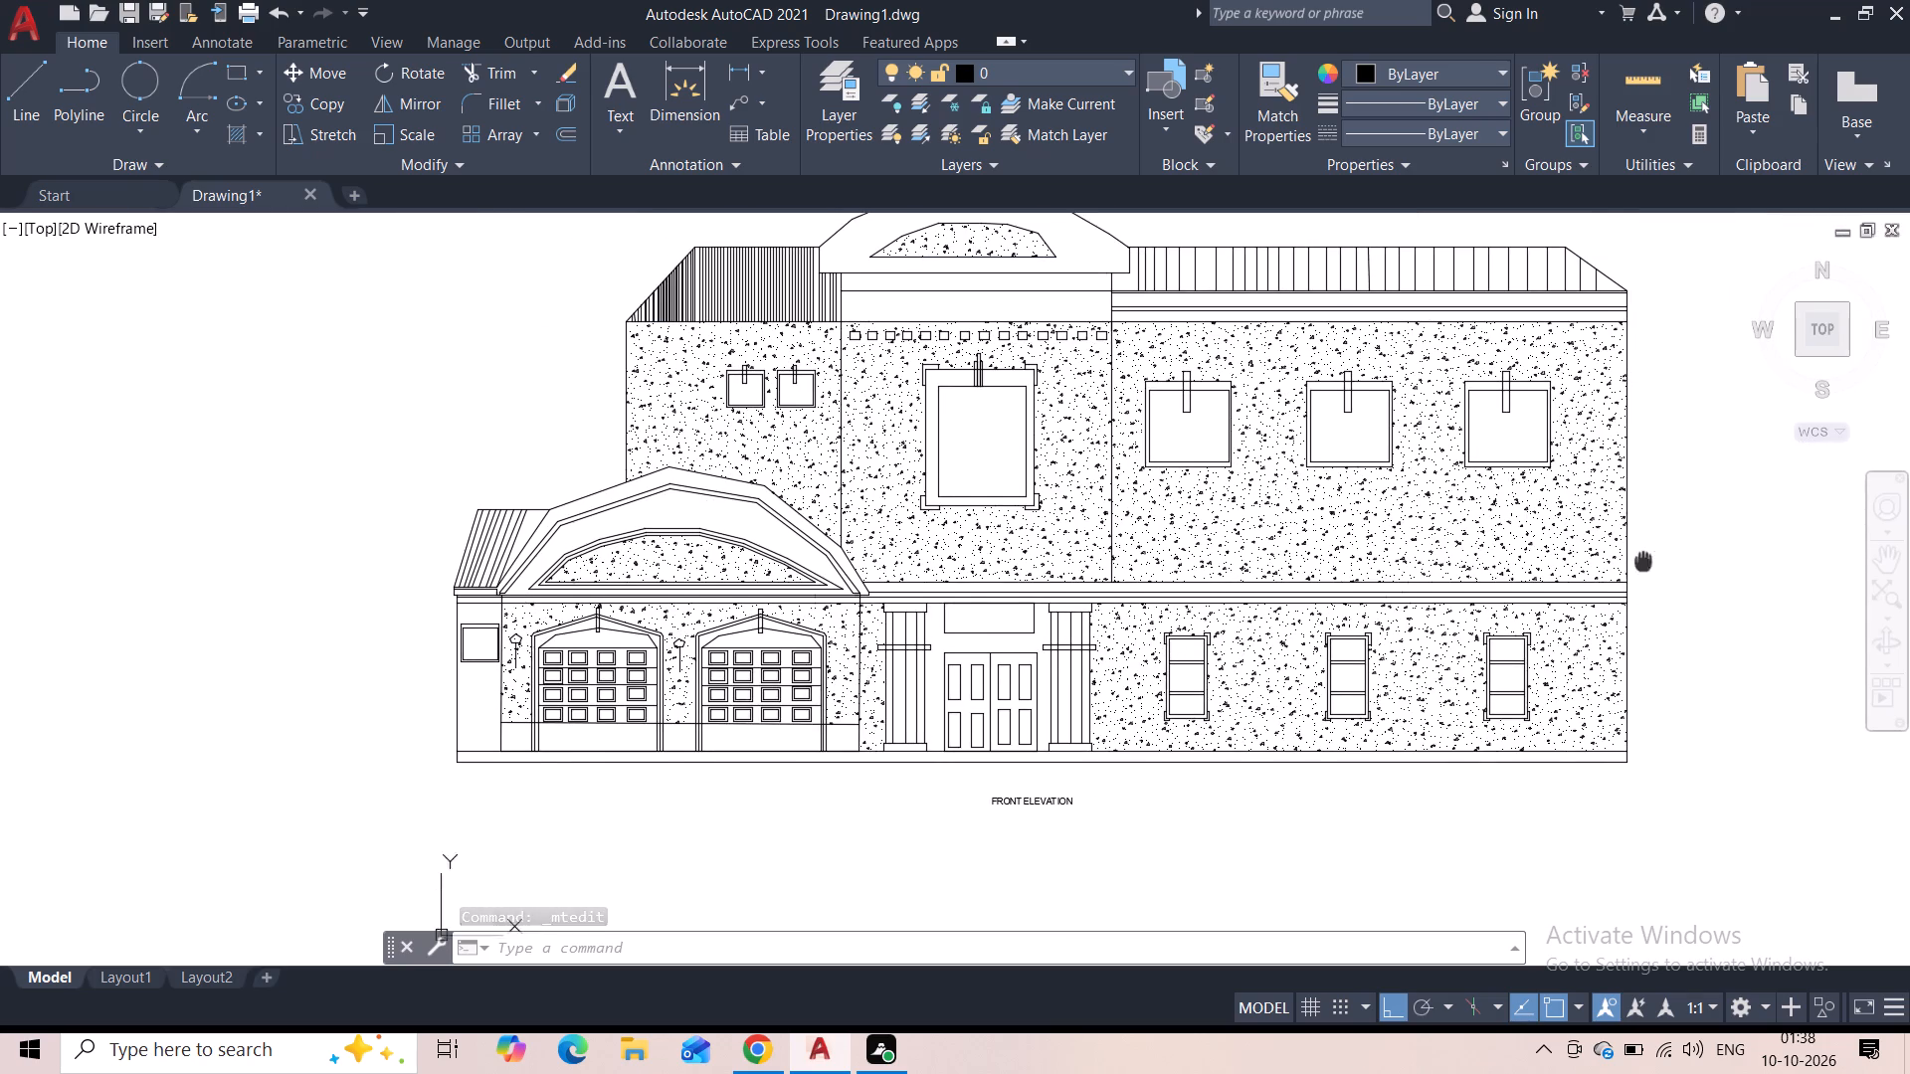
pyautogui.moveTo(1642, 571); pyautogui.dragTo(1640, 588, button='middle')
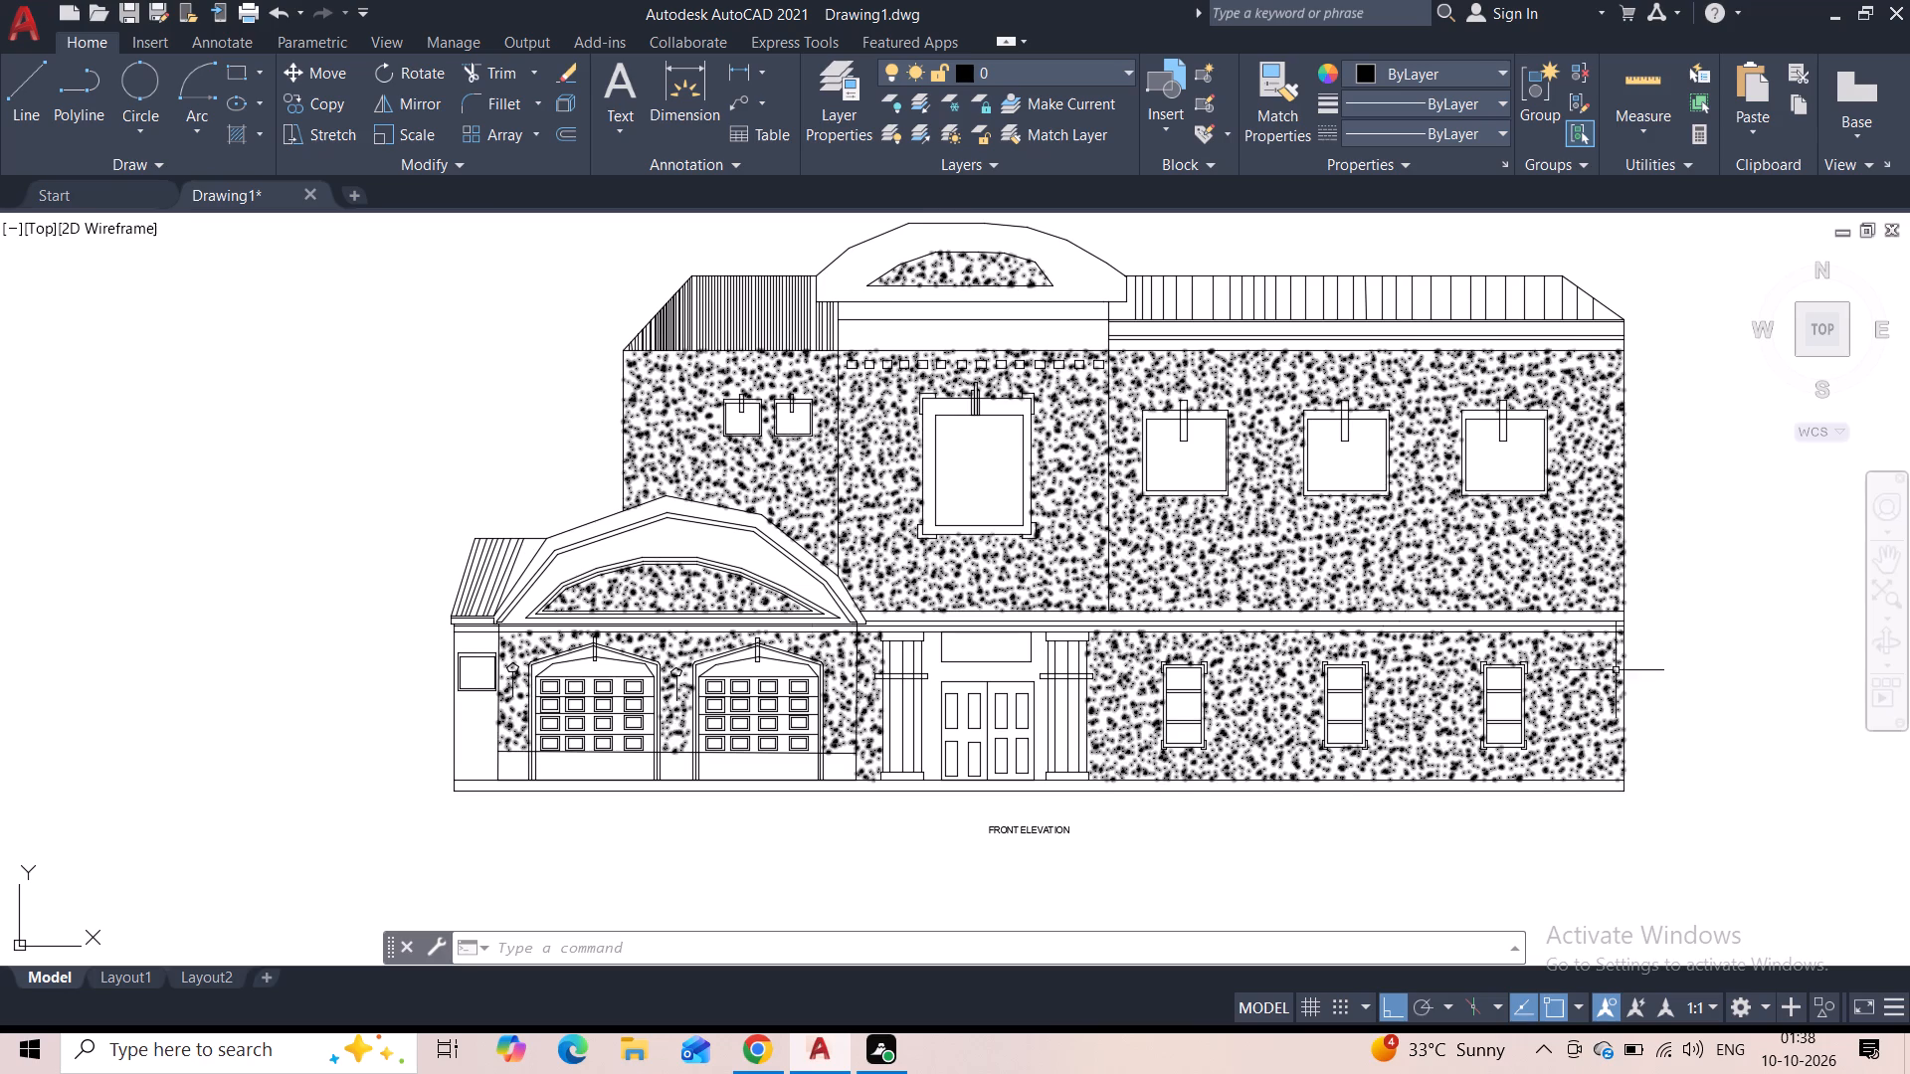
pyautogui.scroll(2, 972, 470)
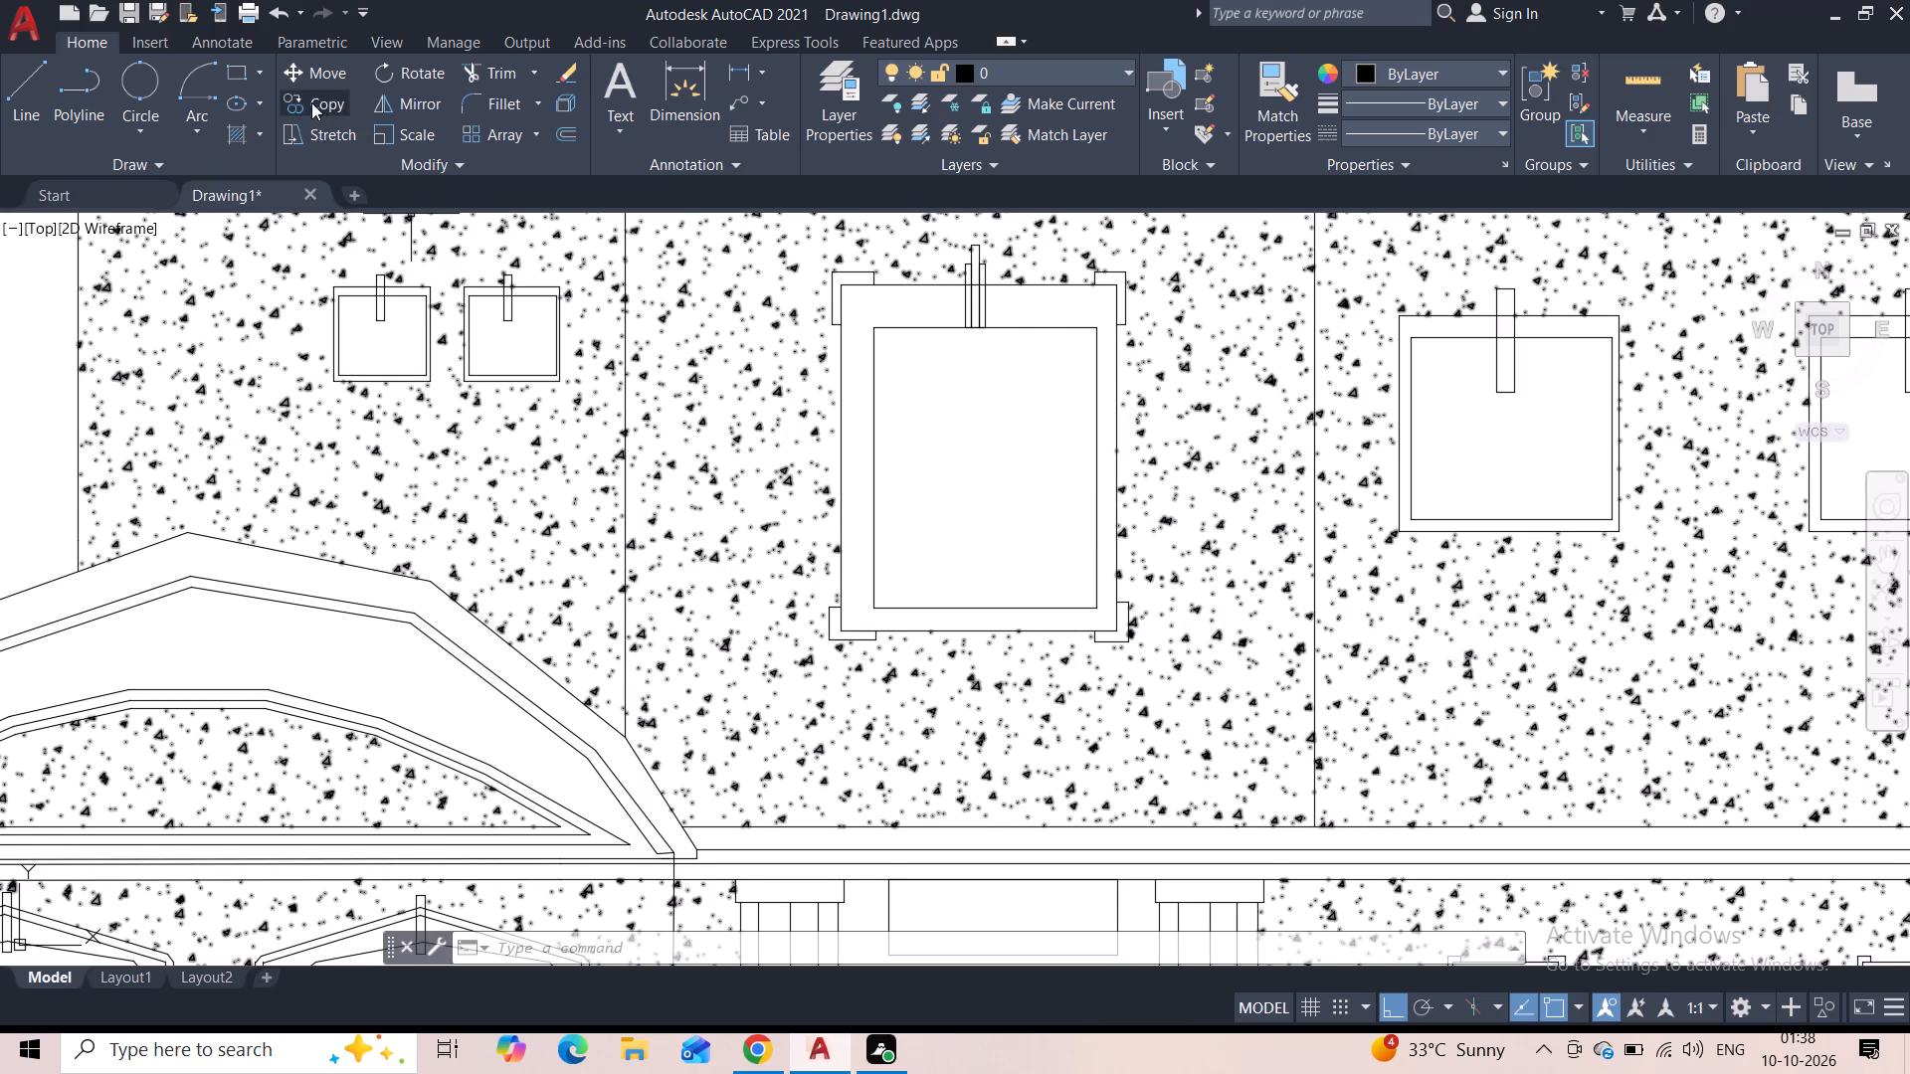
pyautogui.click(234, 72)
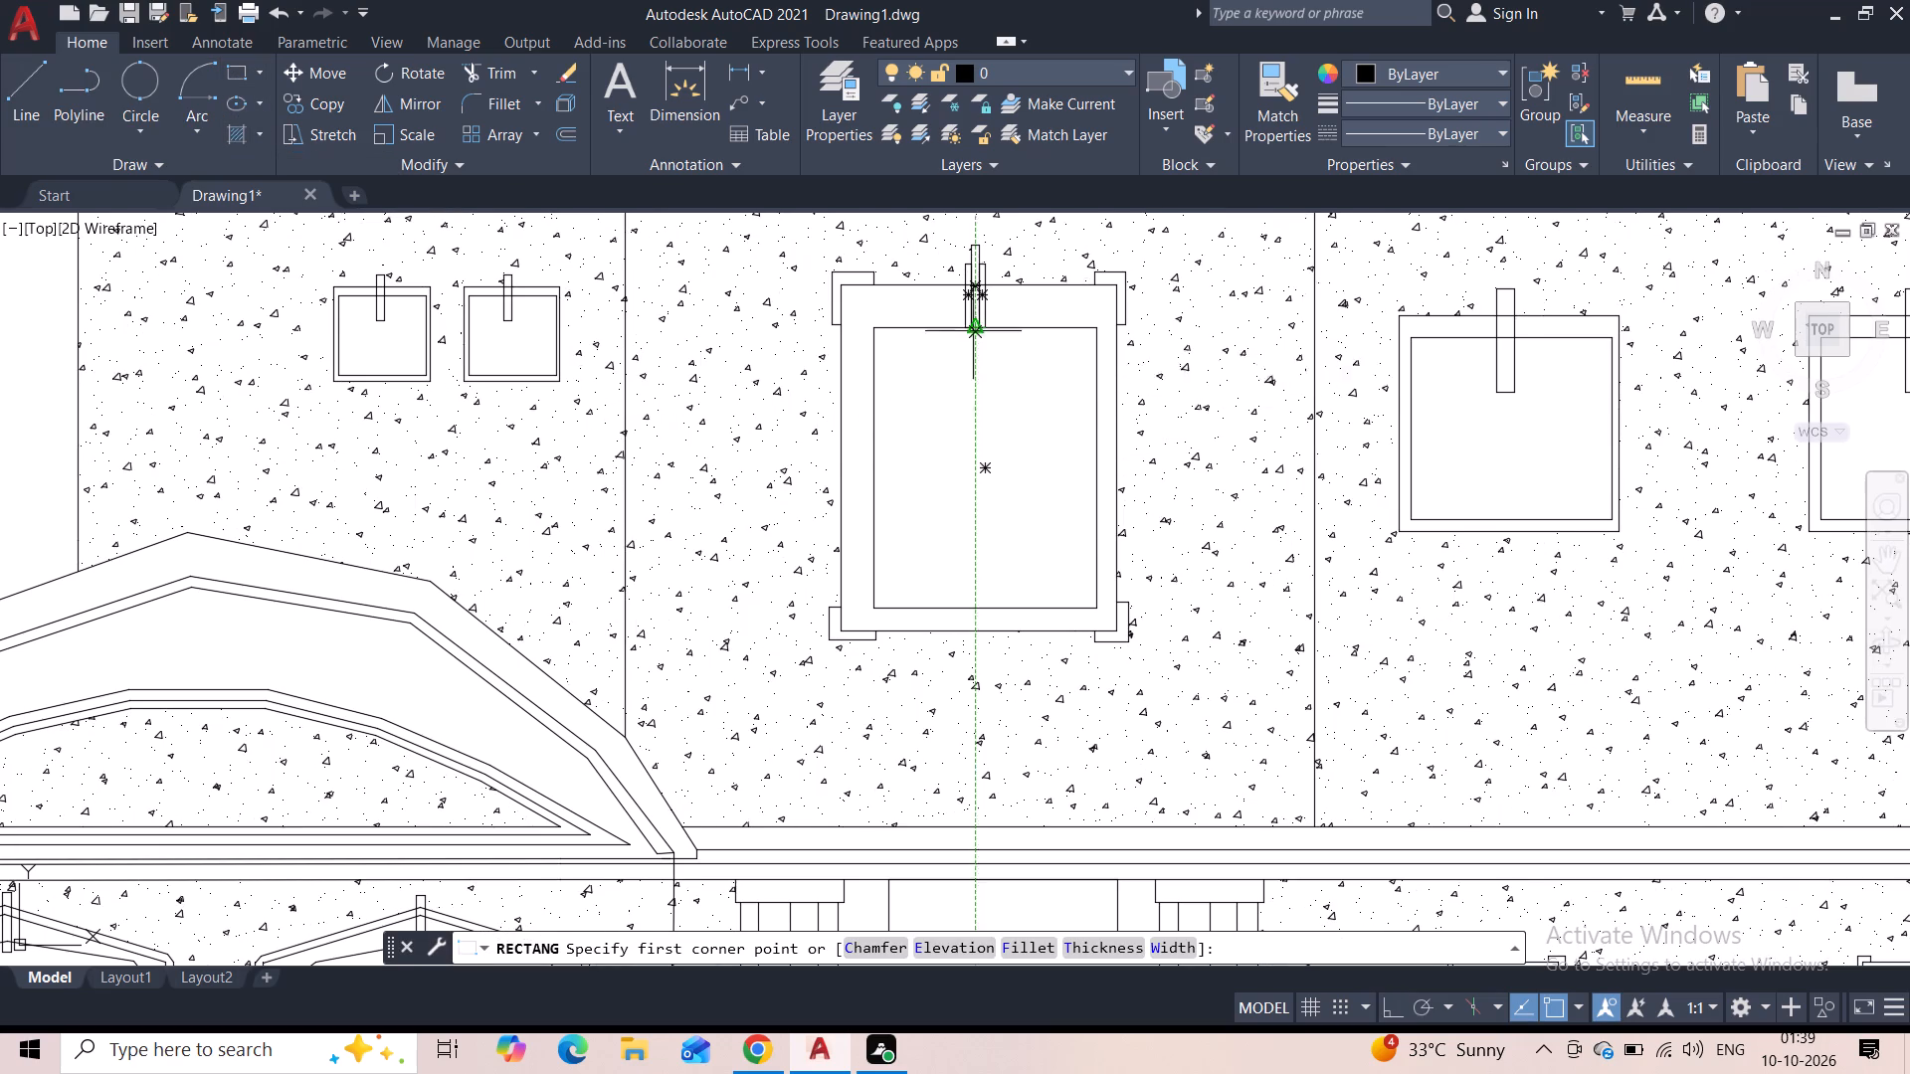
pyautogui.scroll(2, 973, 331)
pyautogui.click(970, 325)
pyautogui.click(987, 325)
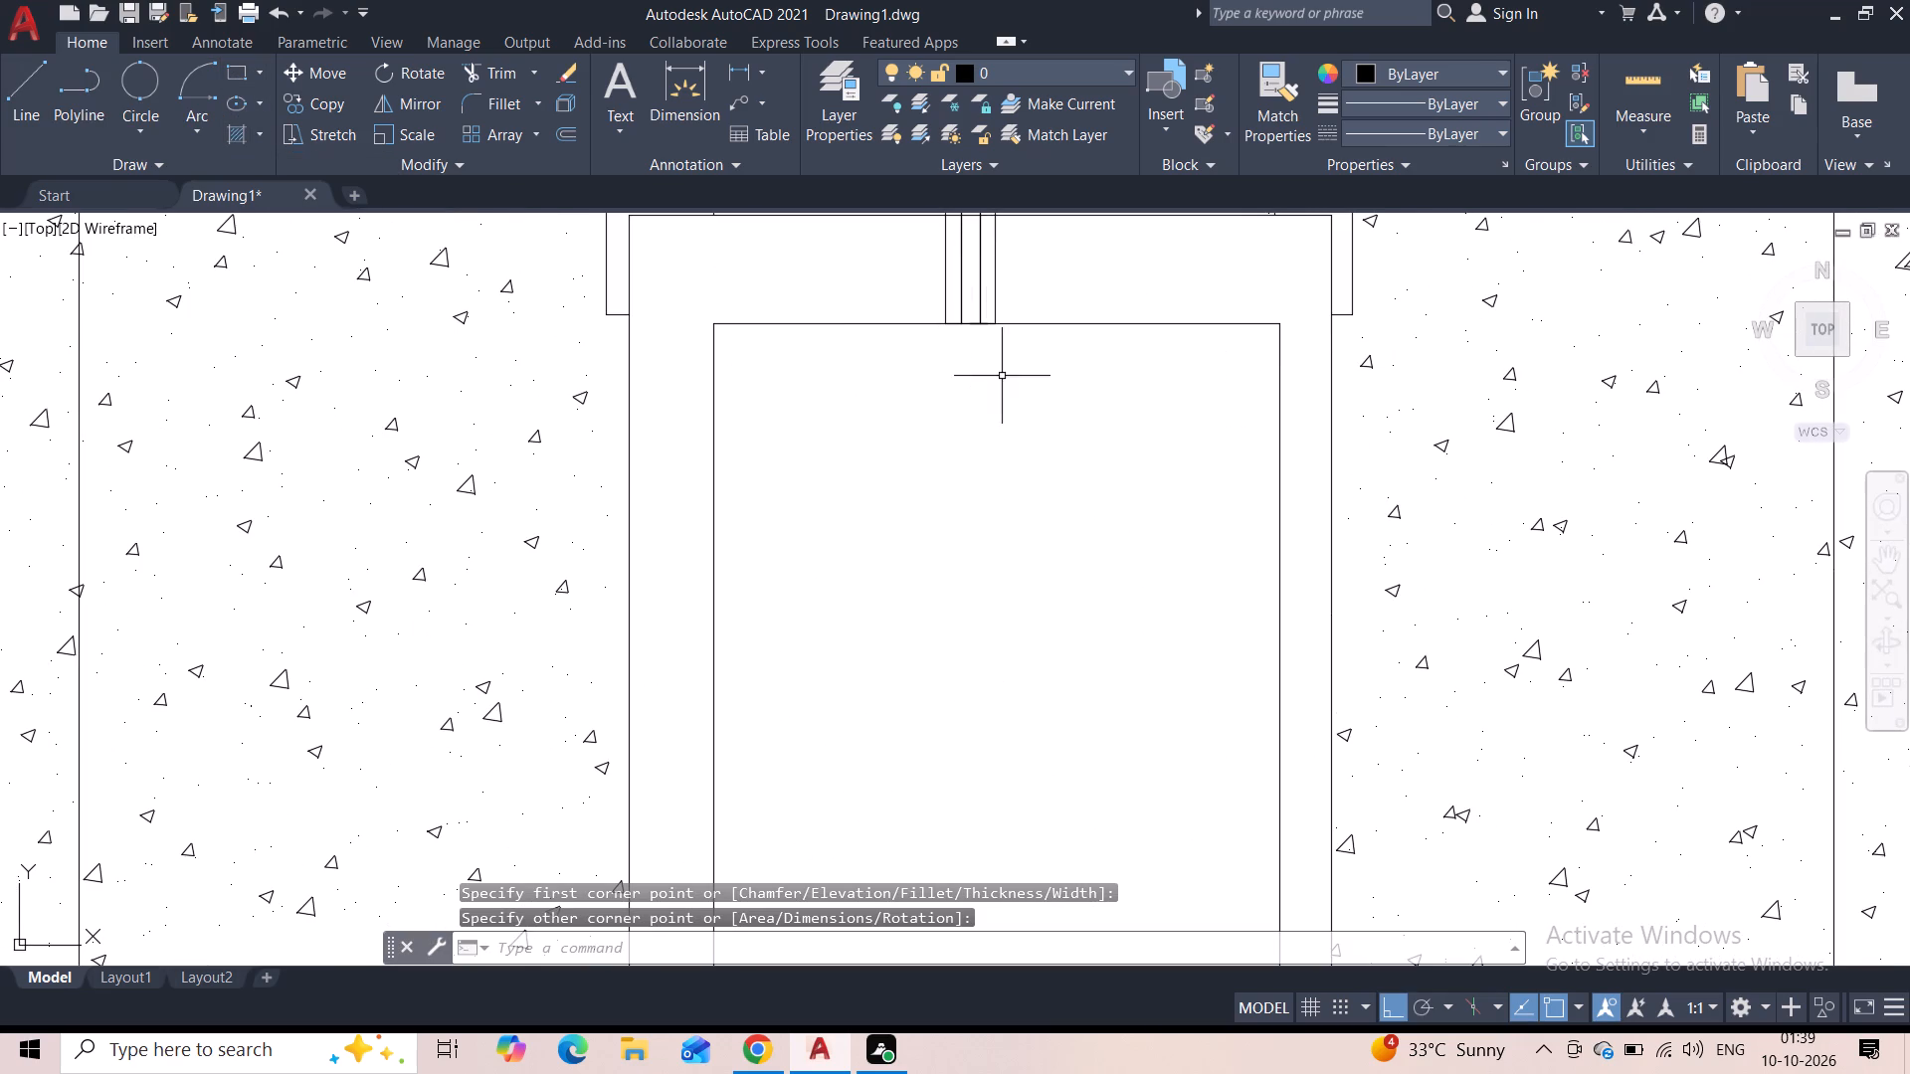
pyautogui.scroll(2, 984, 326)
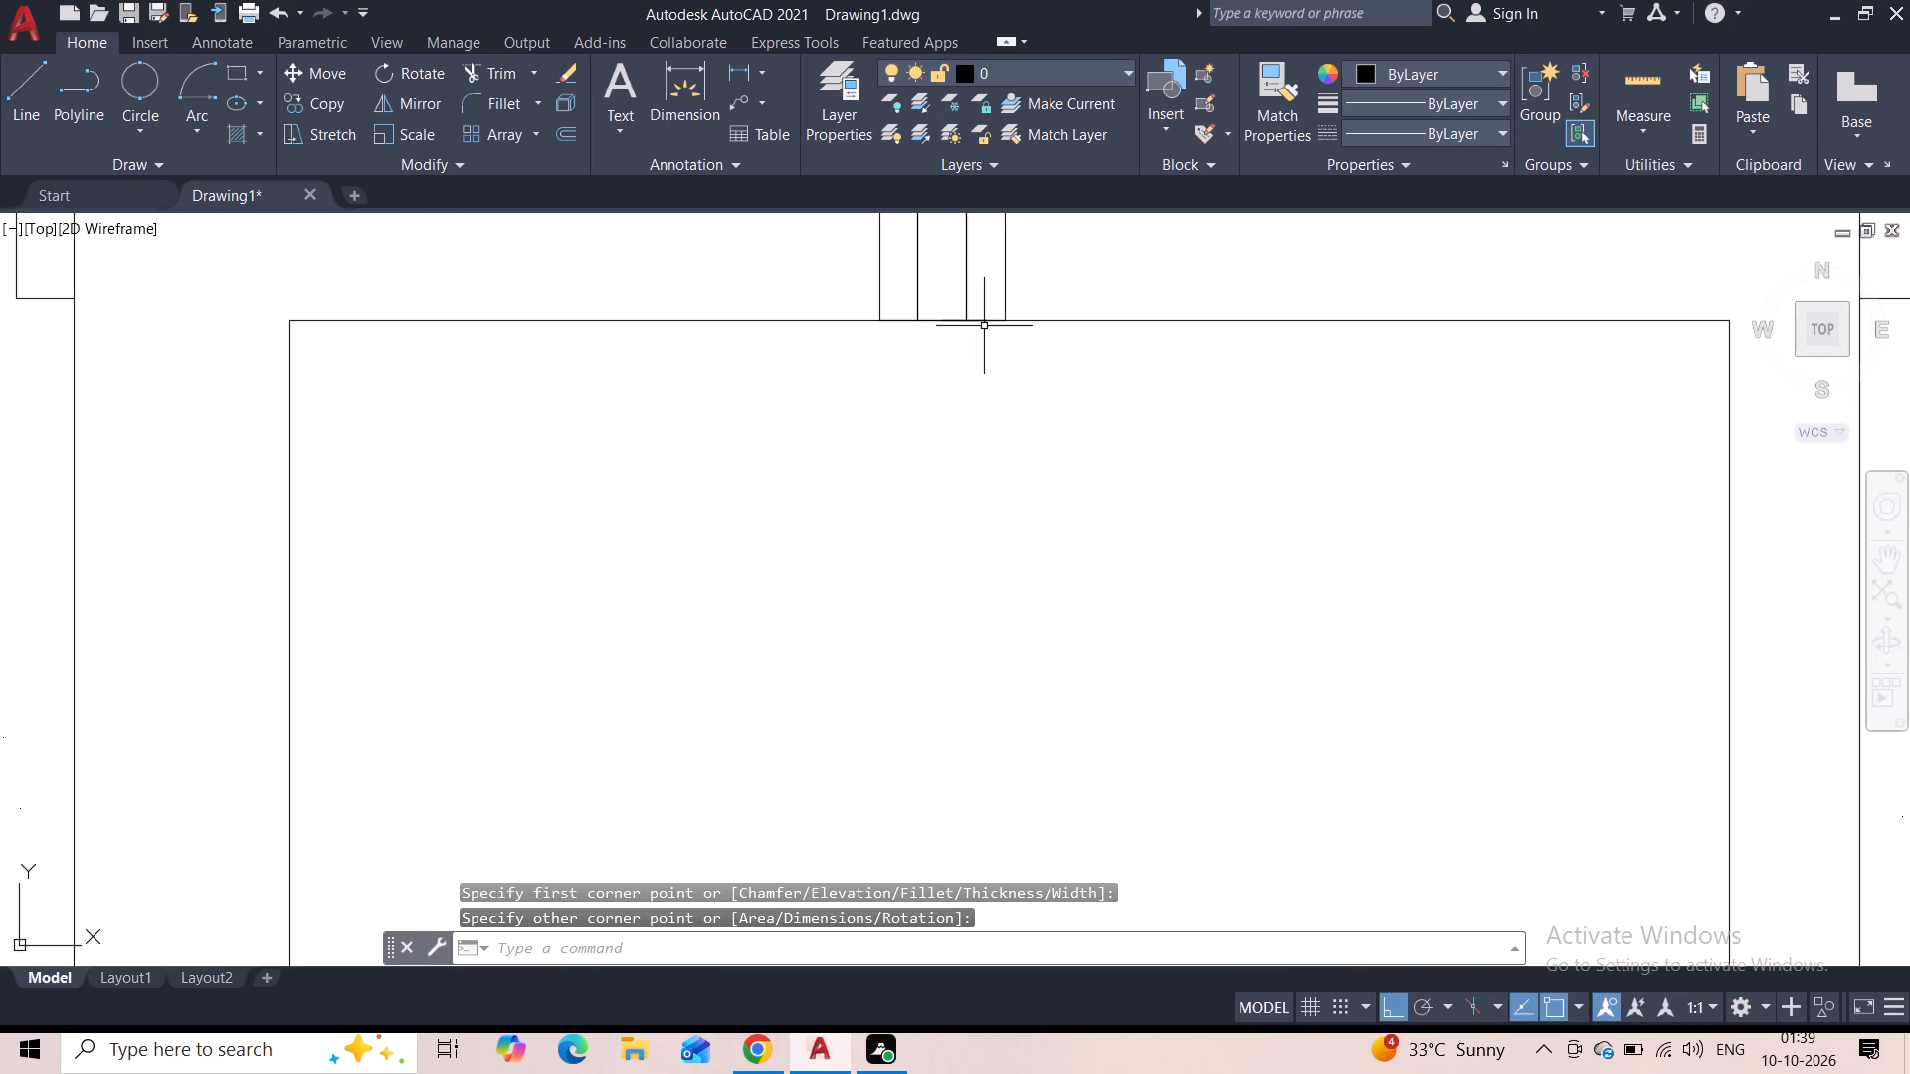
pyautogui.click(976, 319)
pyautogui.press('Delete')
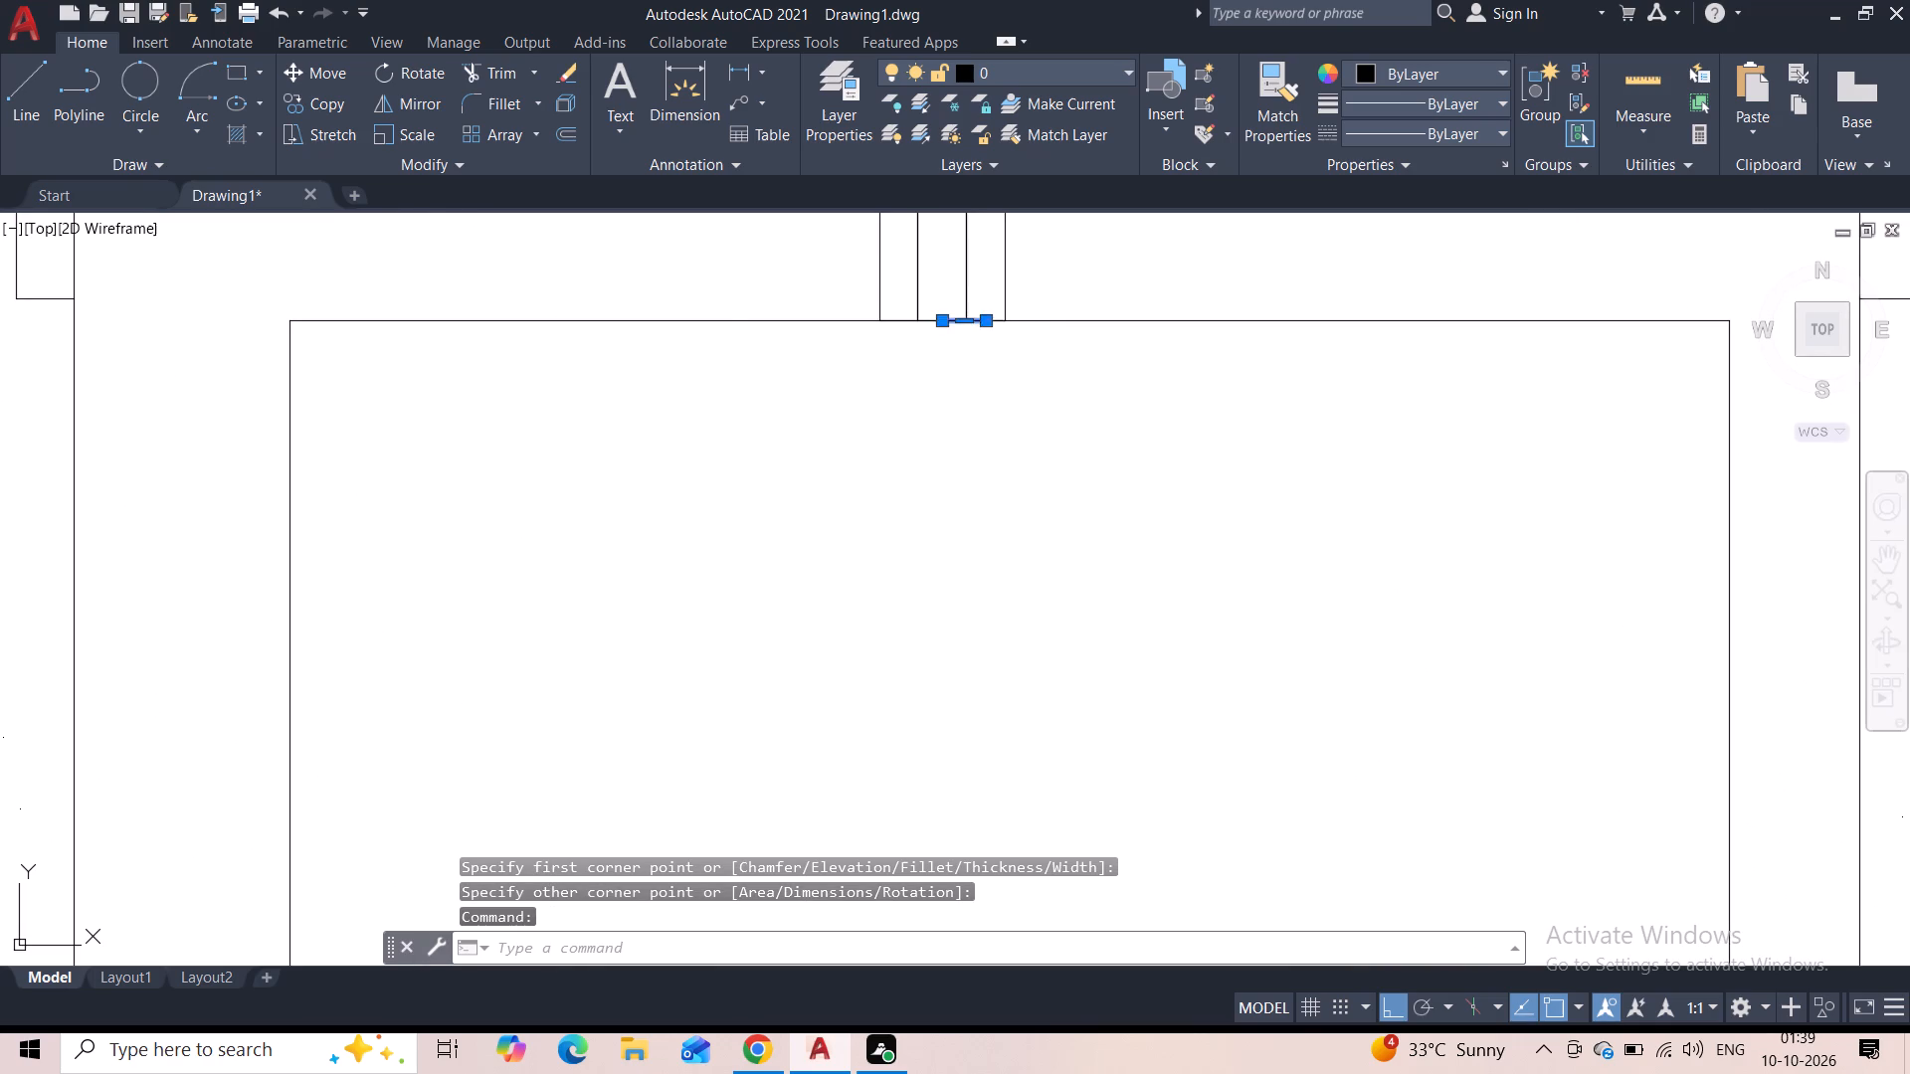
# Draw a vertical line about 8'-10" long down the middle of the central window, from the inner frame's top edge to its bottom edge.
pyautogui.click(39, 117)
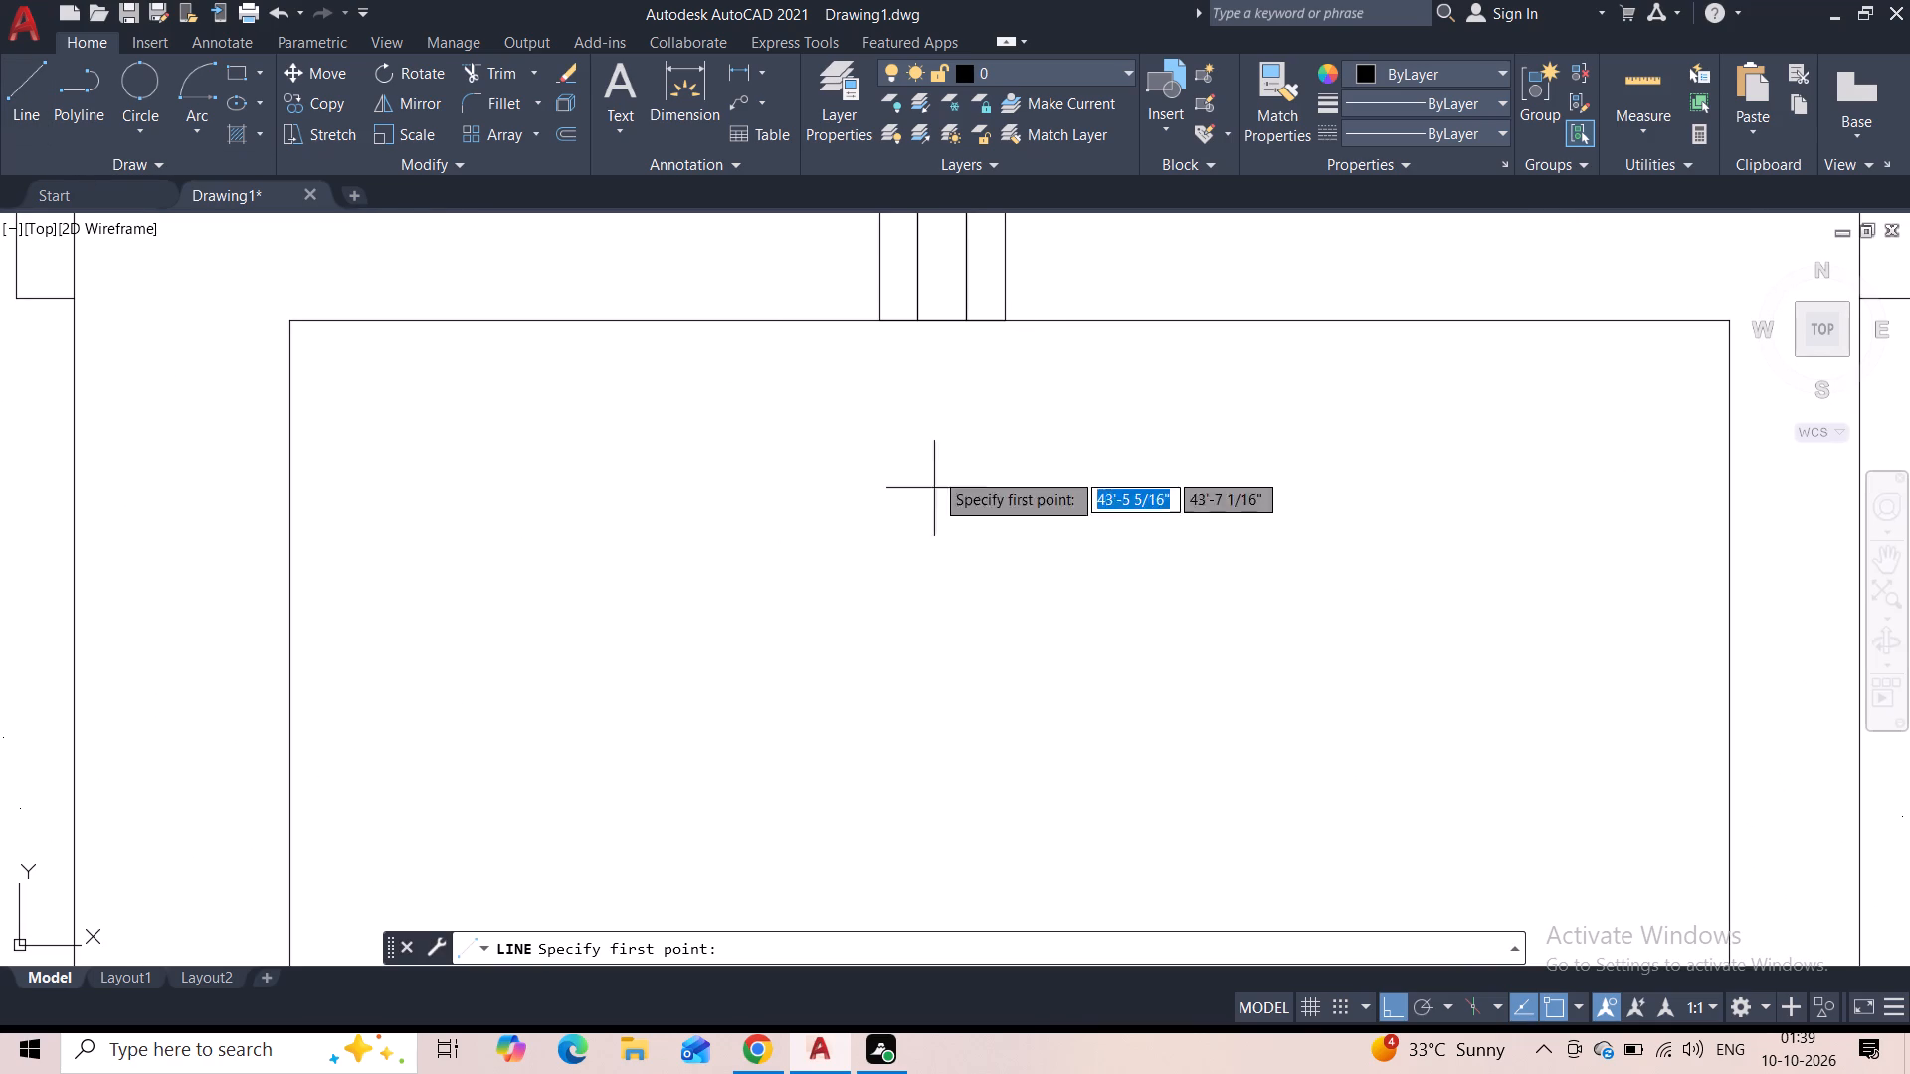
pyautogui.click(934, 329)
pyautogui.moveTo(1037, 576); pyautogui.dragTo(1049, 470, button='middle')
pyautogui.scroll(-3, 1049, 470)
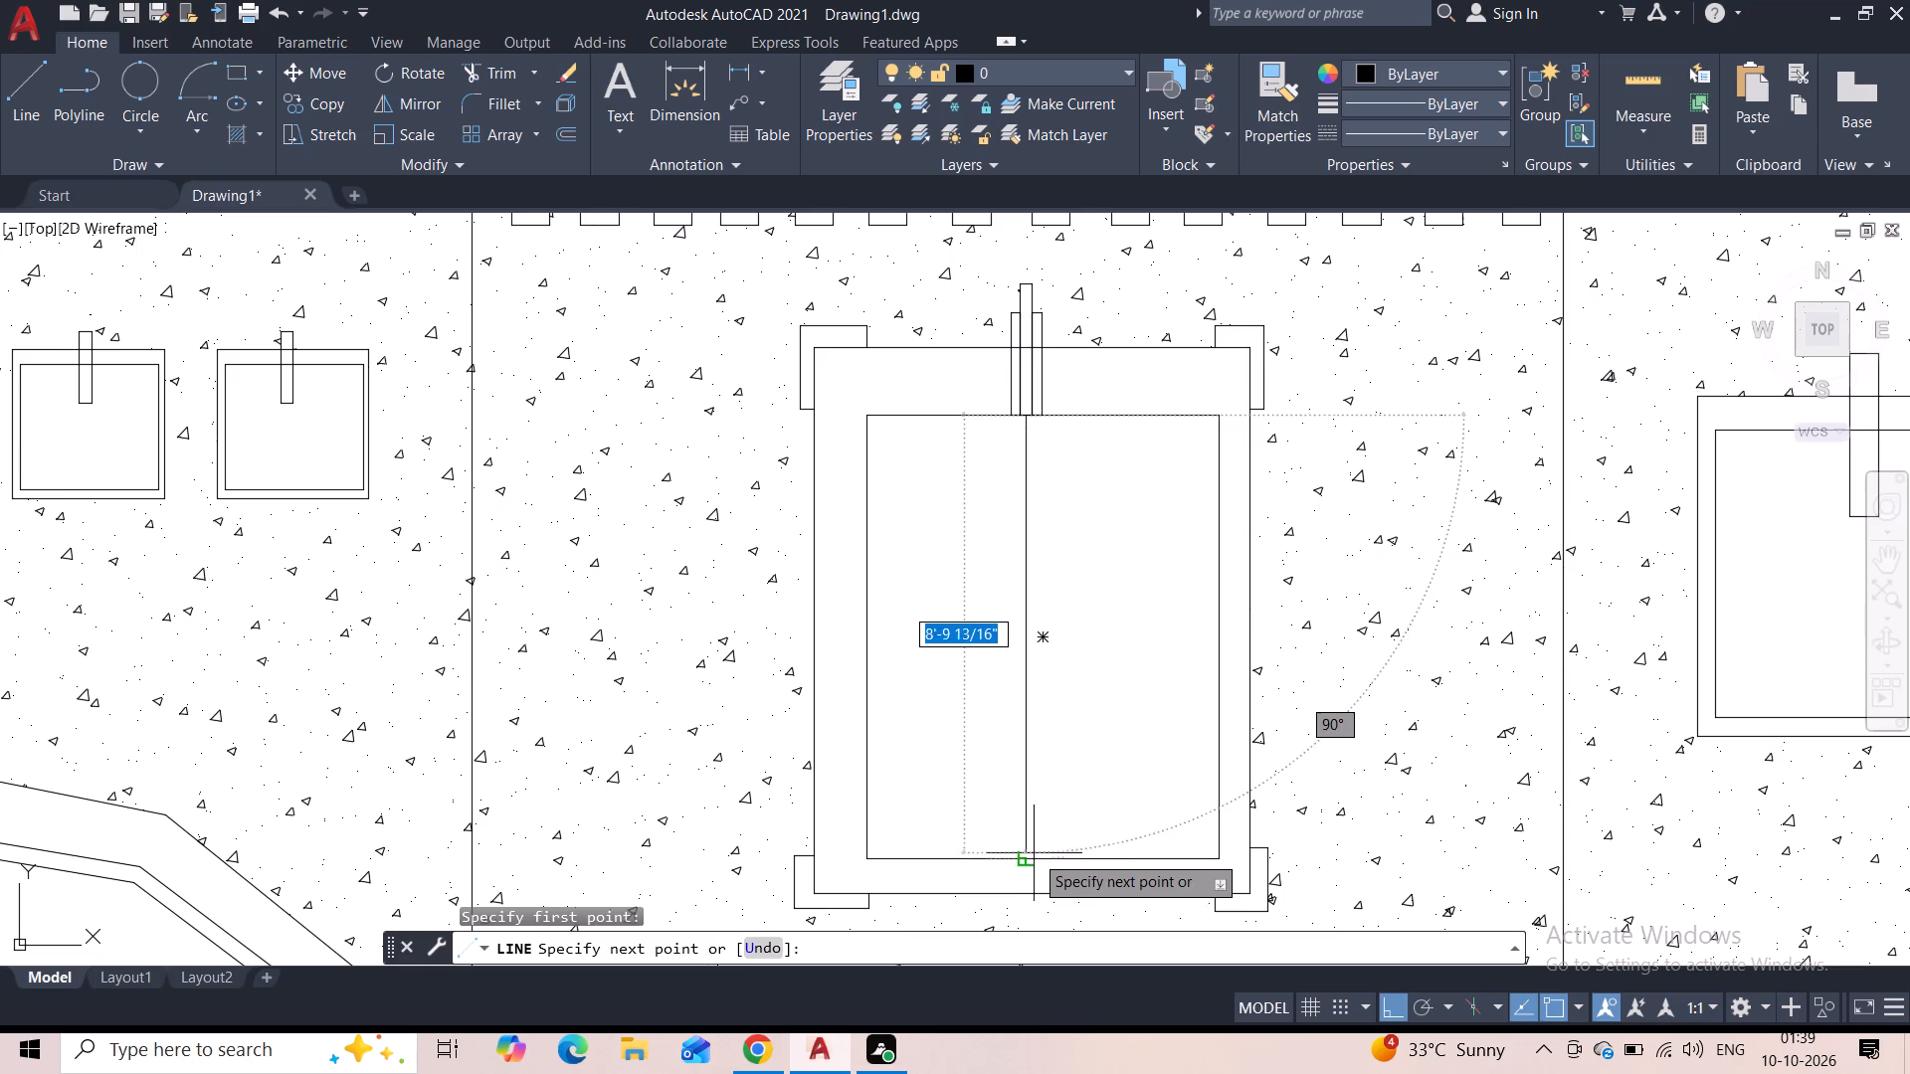
pyautogui.click(1034, 856)
pyautogui.press('Escape')
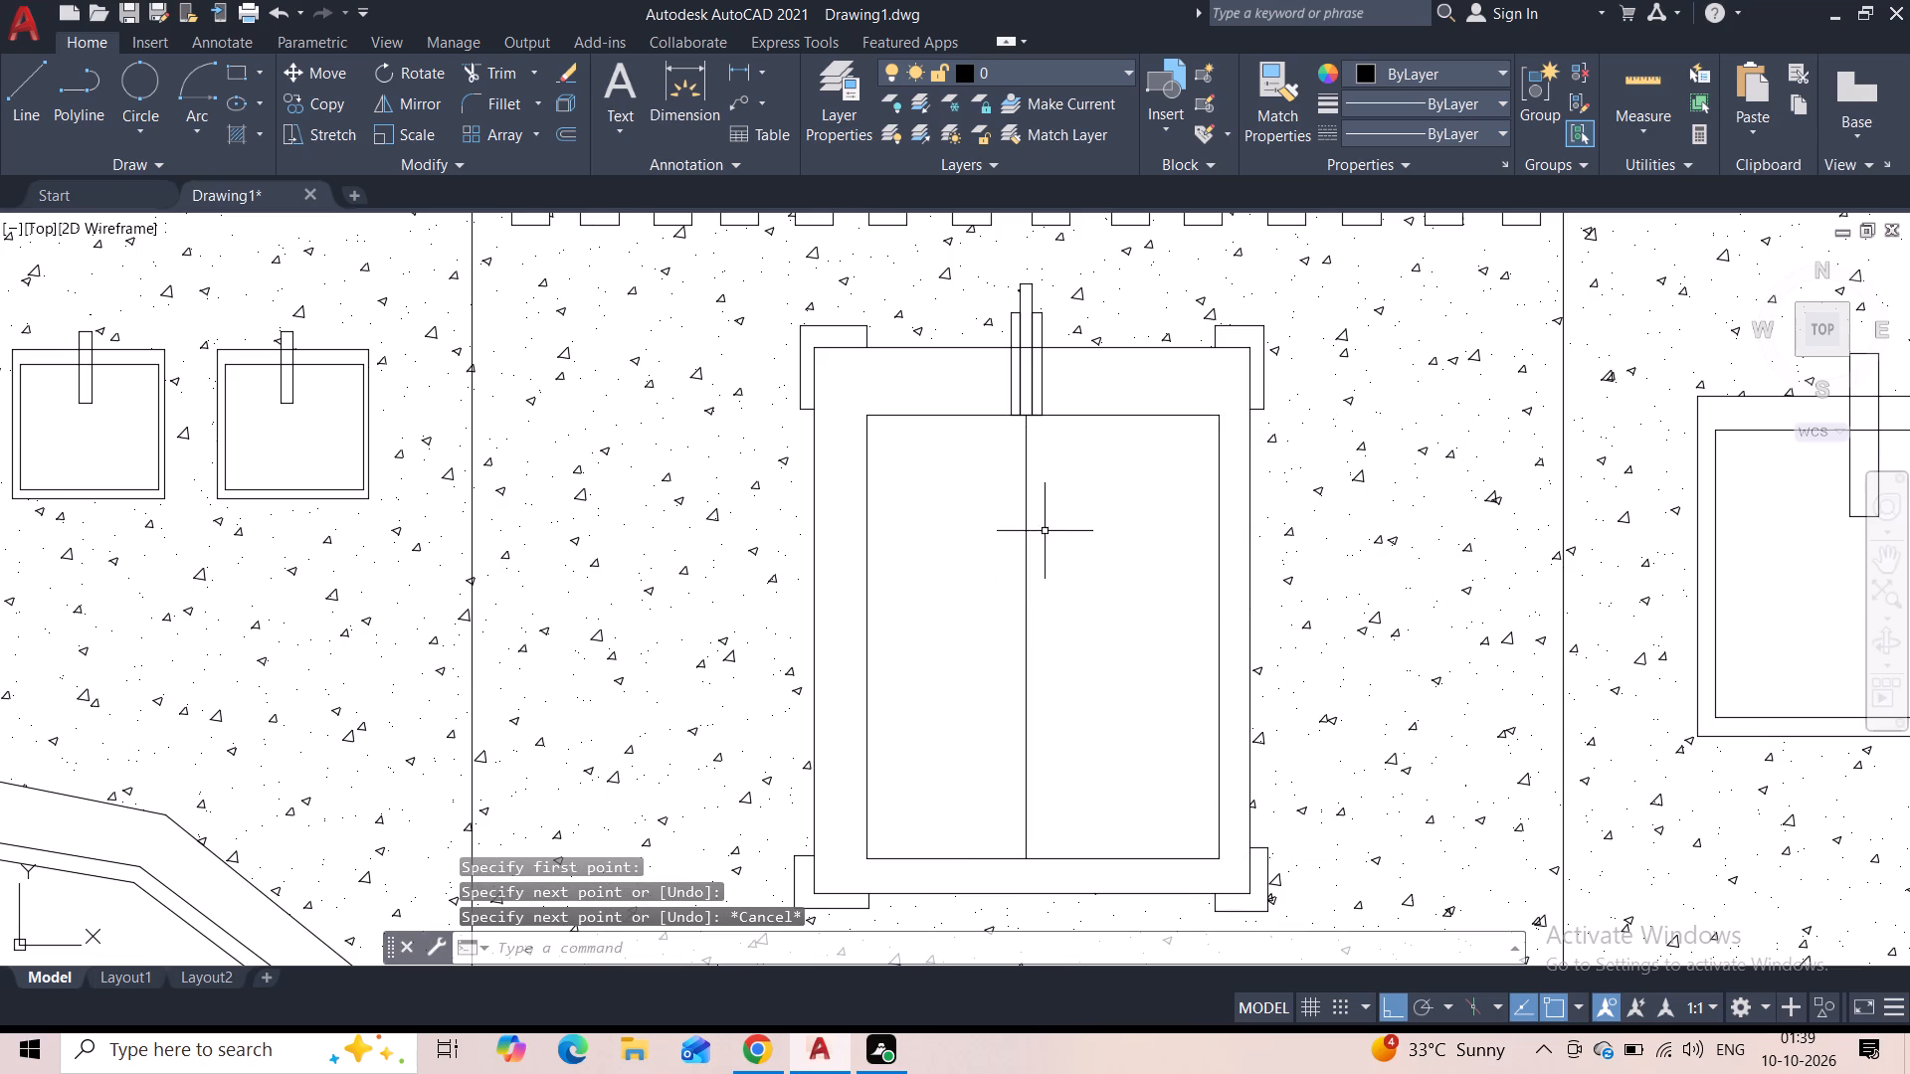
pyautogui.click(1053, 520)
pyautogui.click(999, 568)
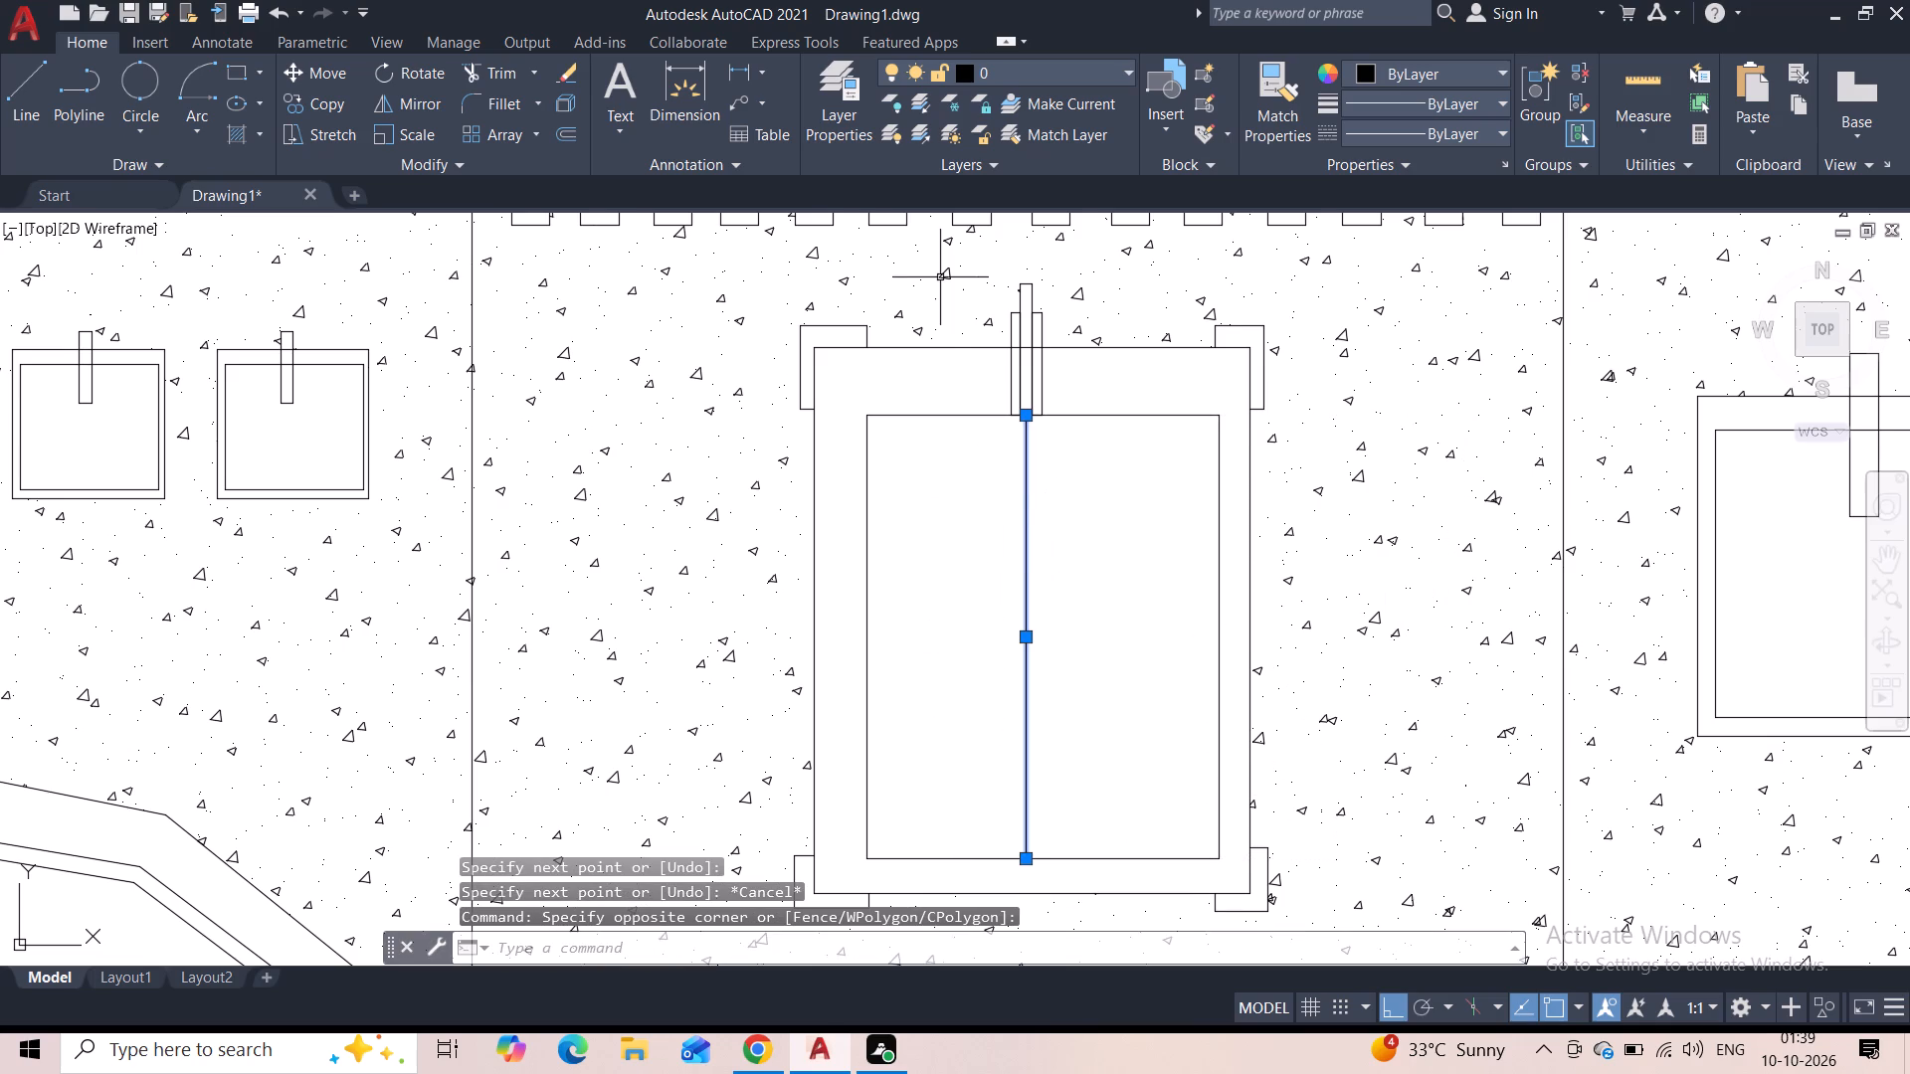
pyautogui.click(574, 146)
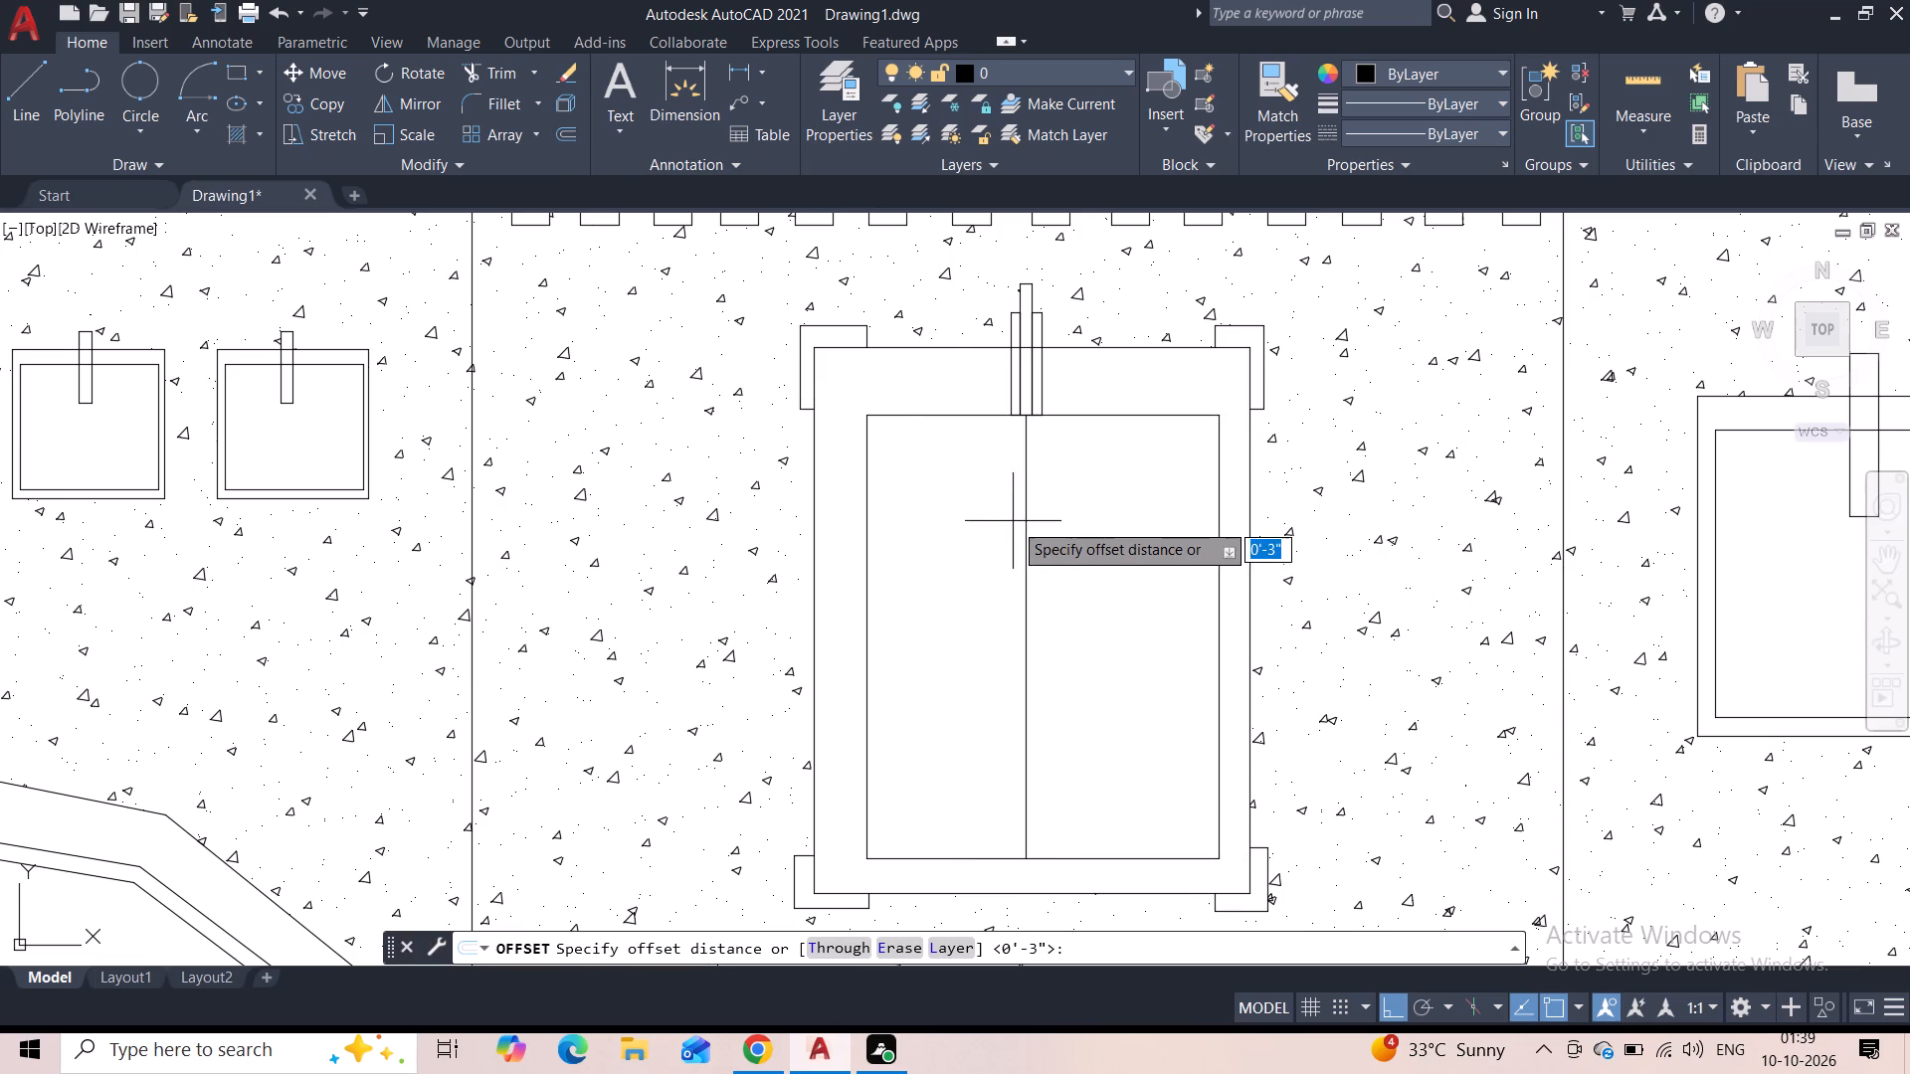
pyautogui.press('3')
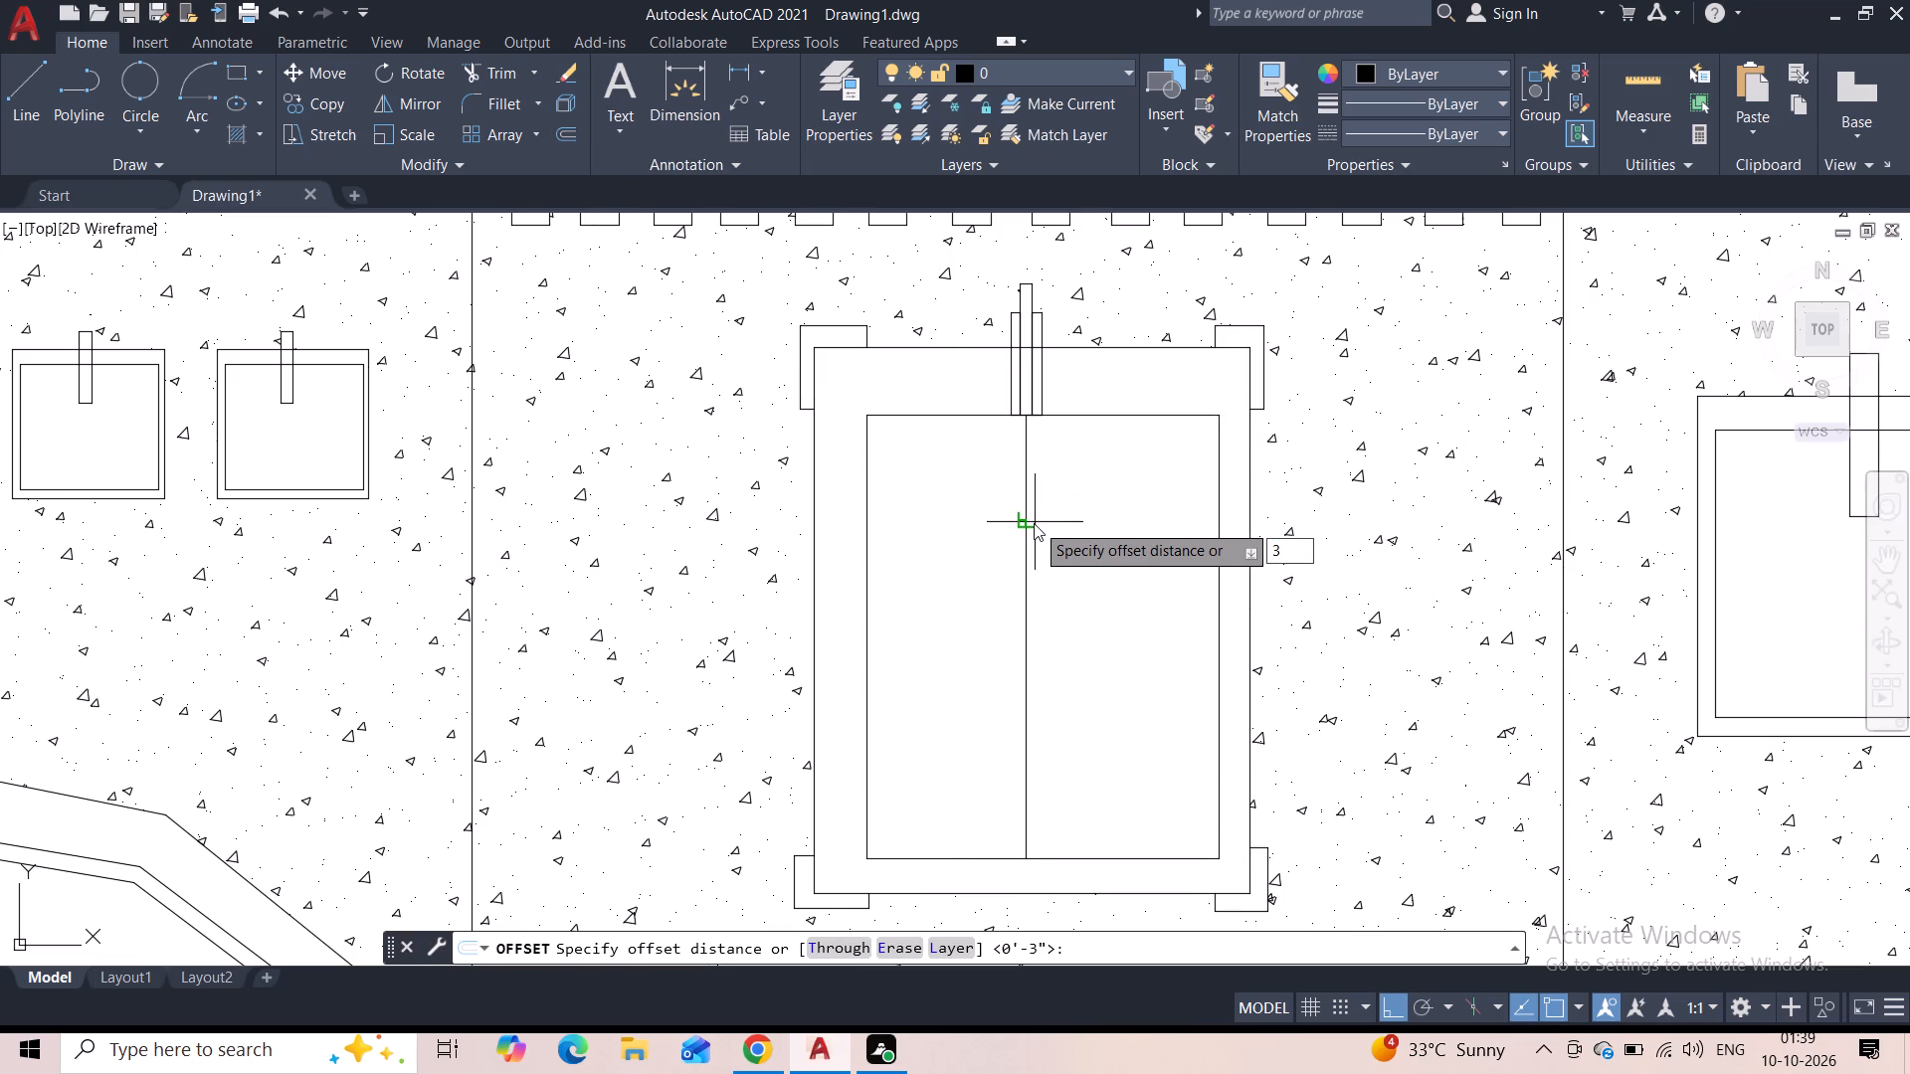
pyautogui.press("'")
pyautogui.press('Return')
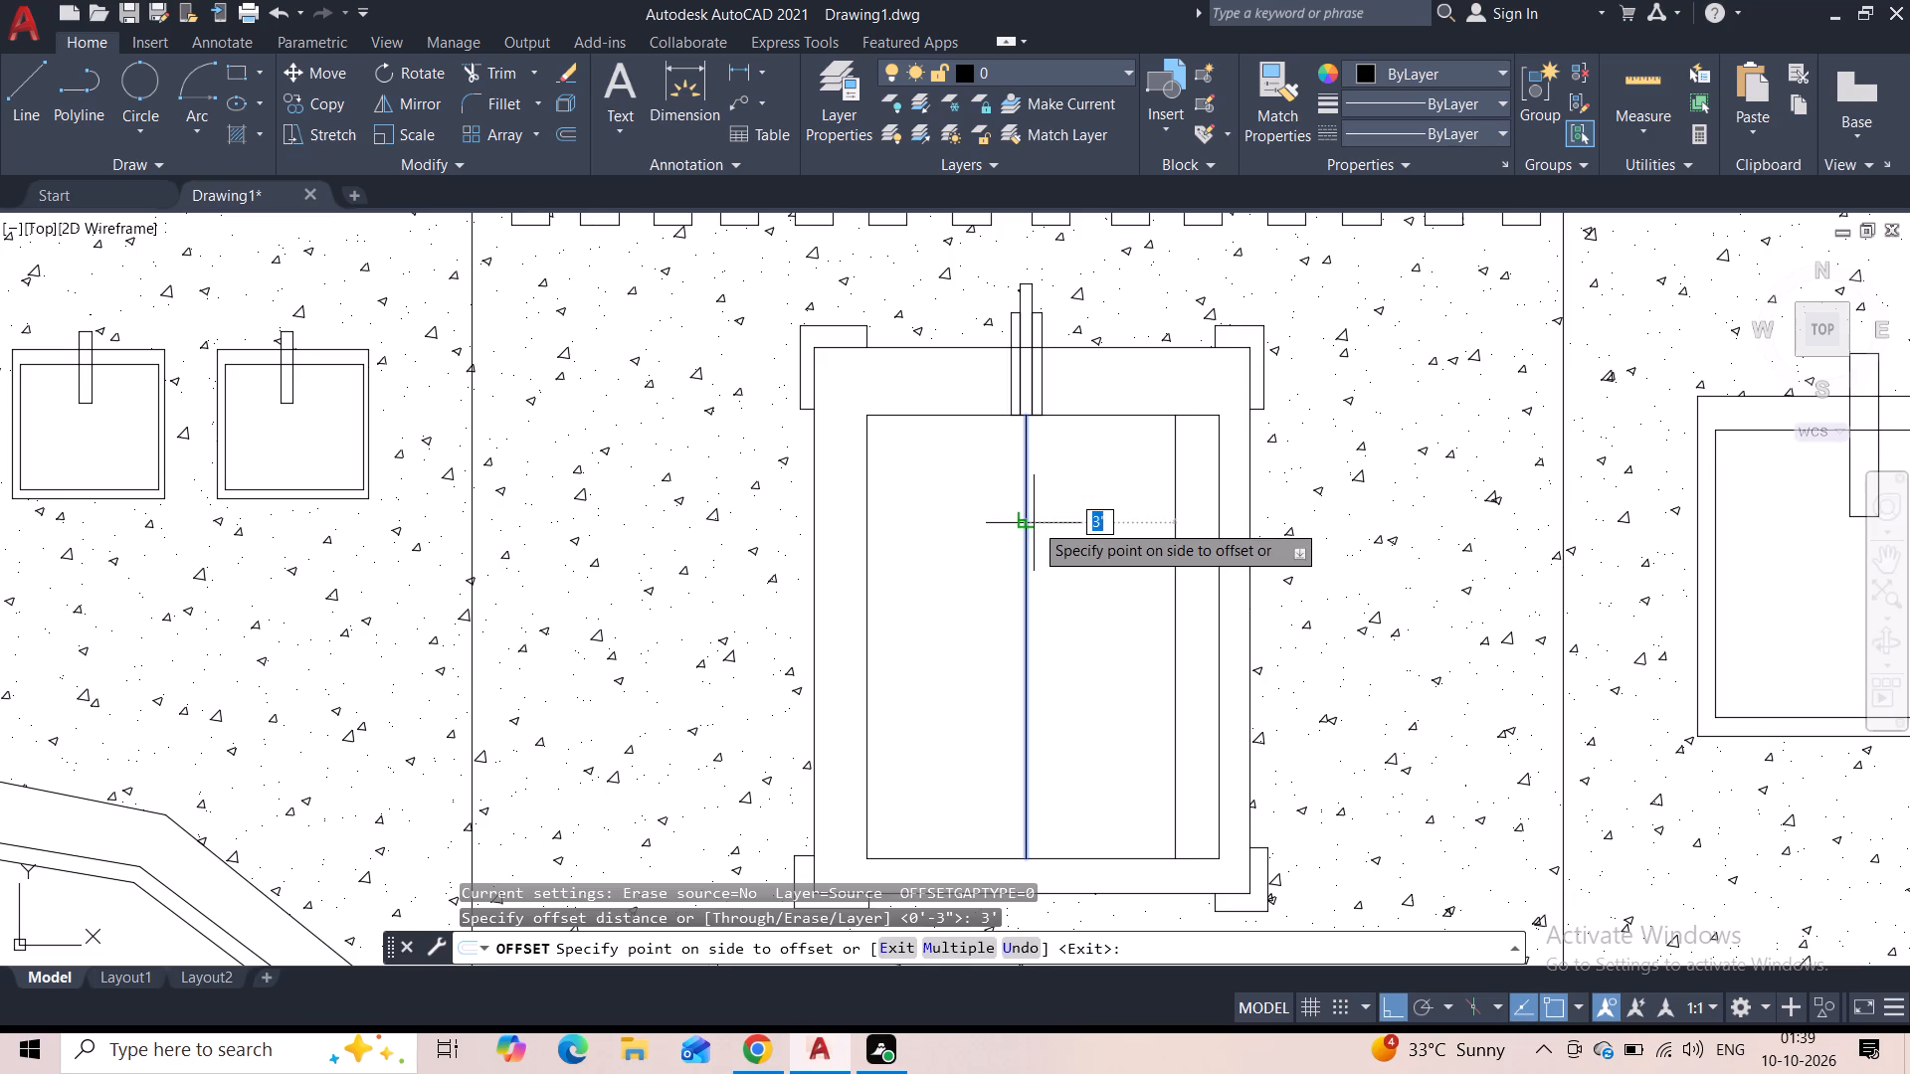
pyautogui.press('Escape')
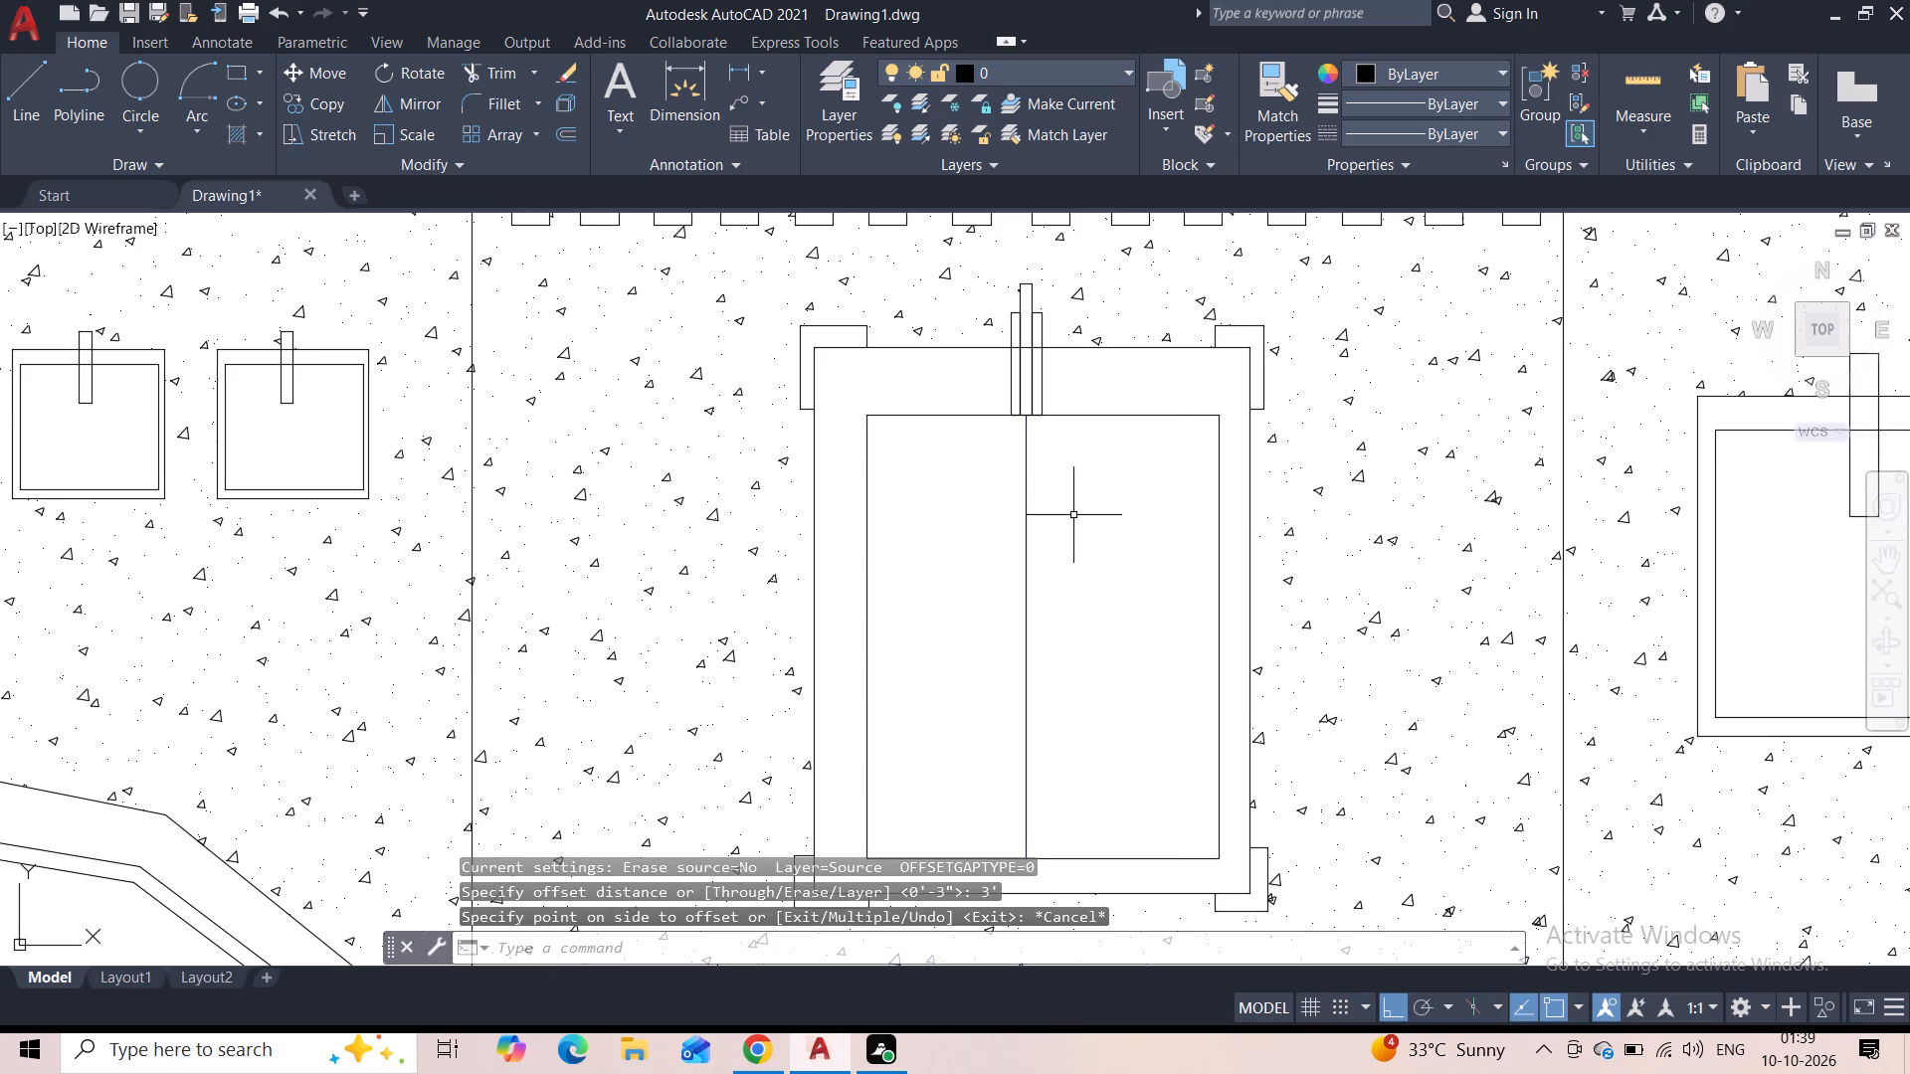
# Offset the central window's vertical line 3" to the right to form a mullion.
pyautogui.click(1052, 501)
pyautogui.click(1008, 561)
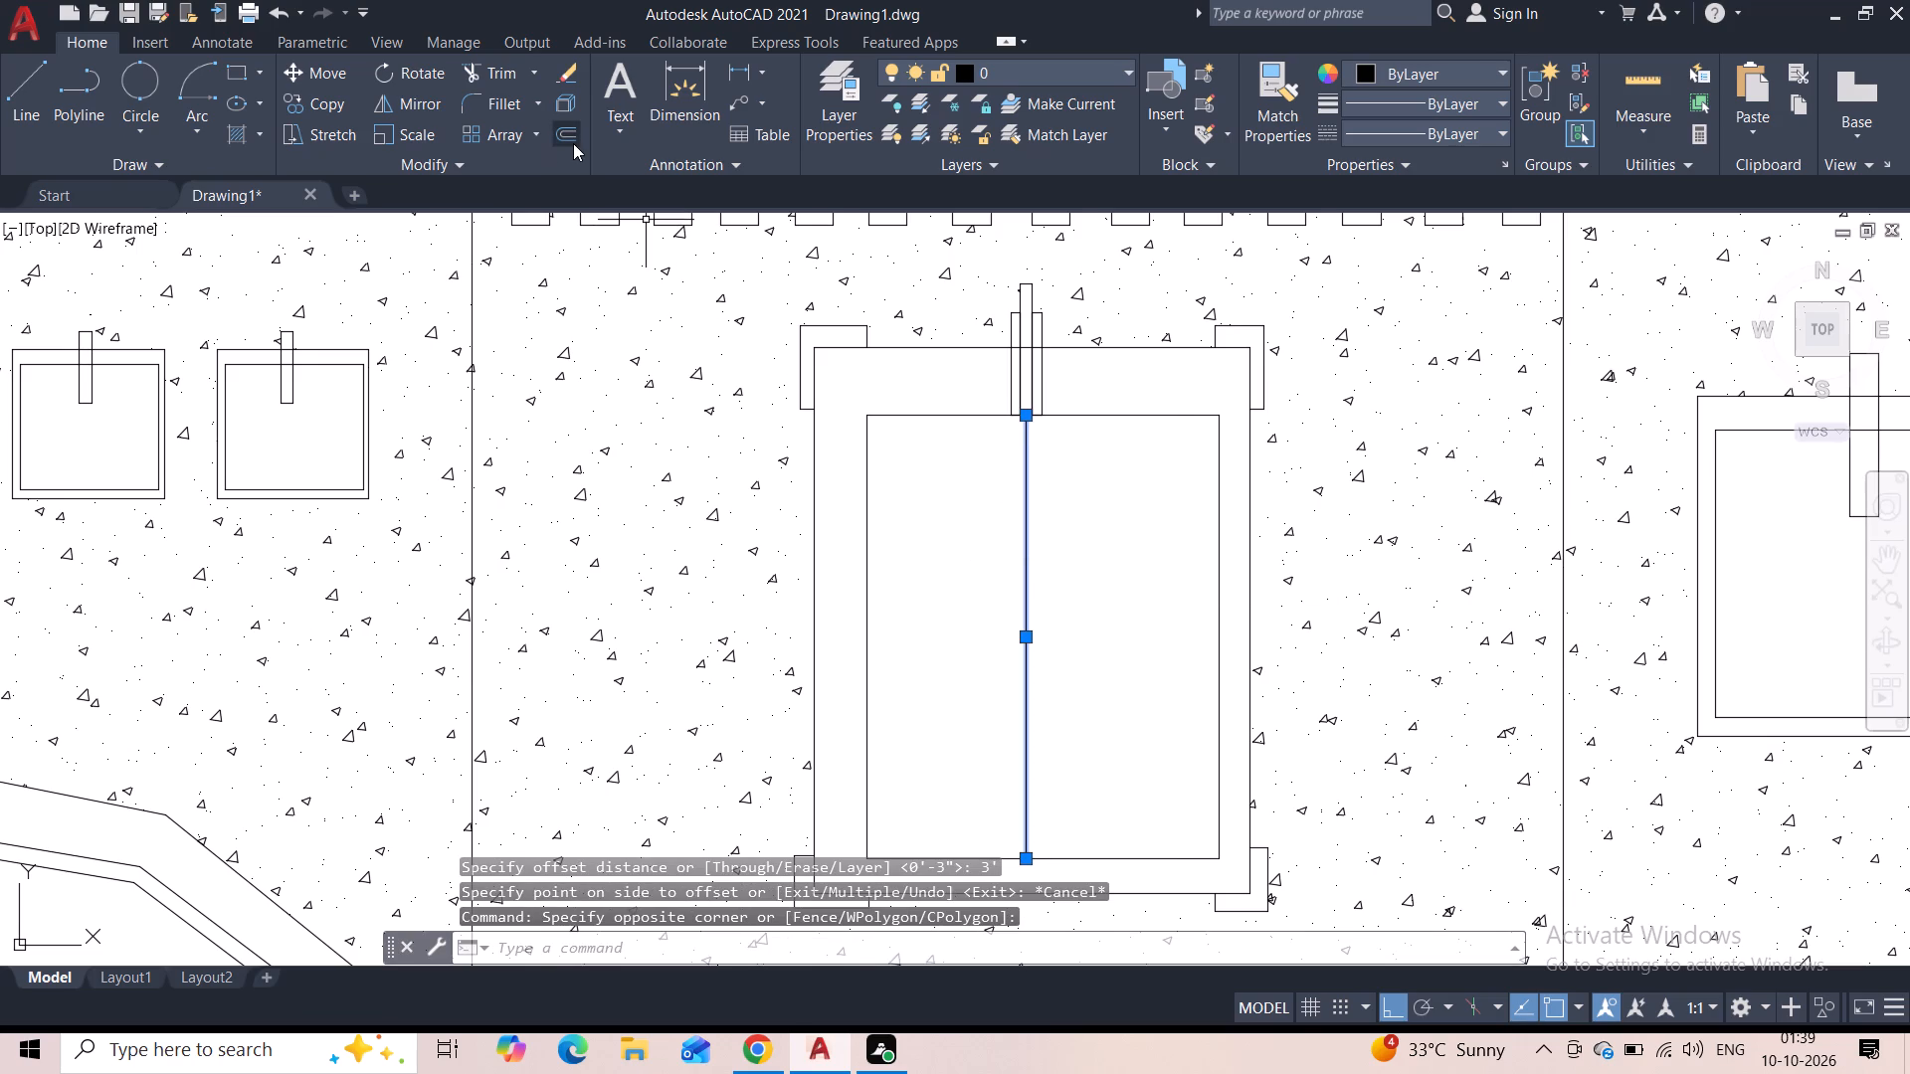
pyautogui.click(573, 143)
pyautogui.press('3')
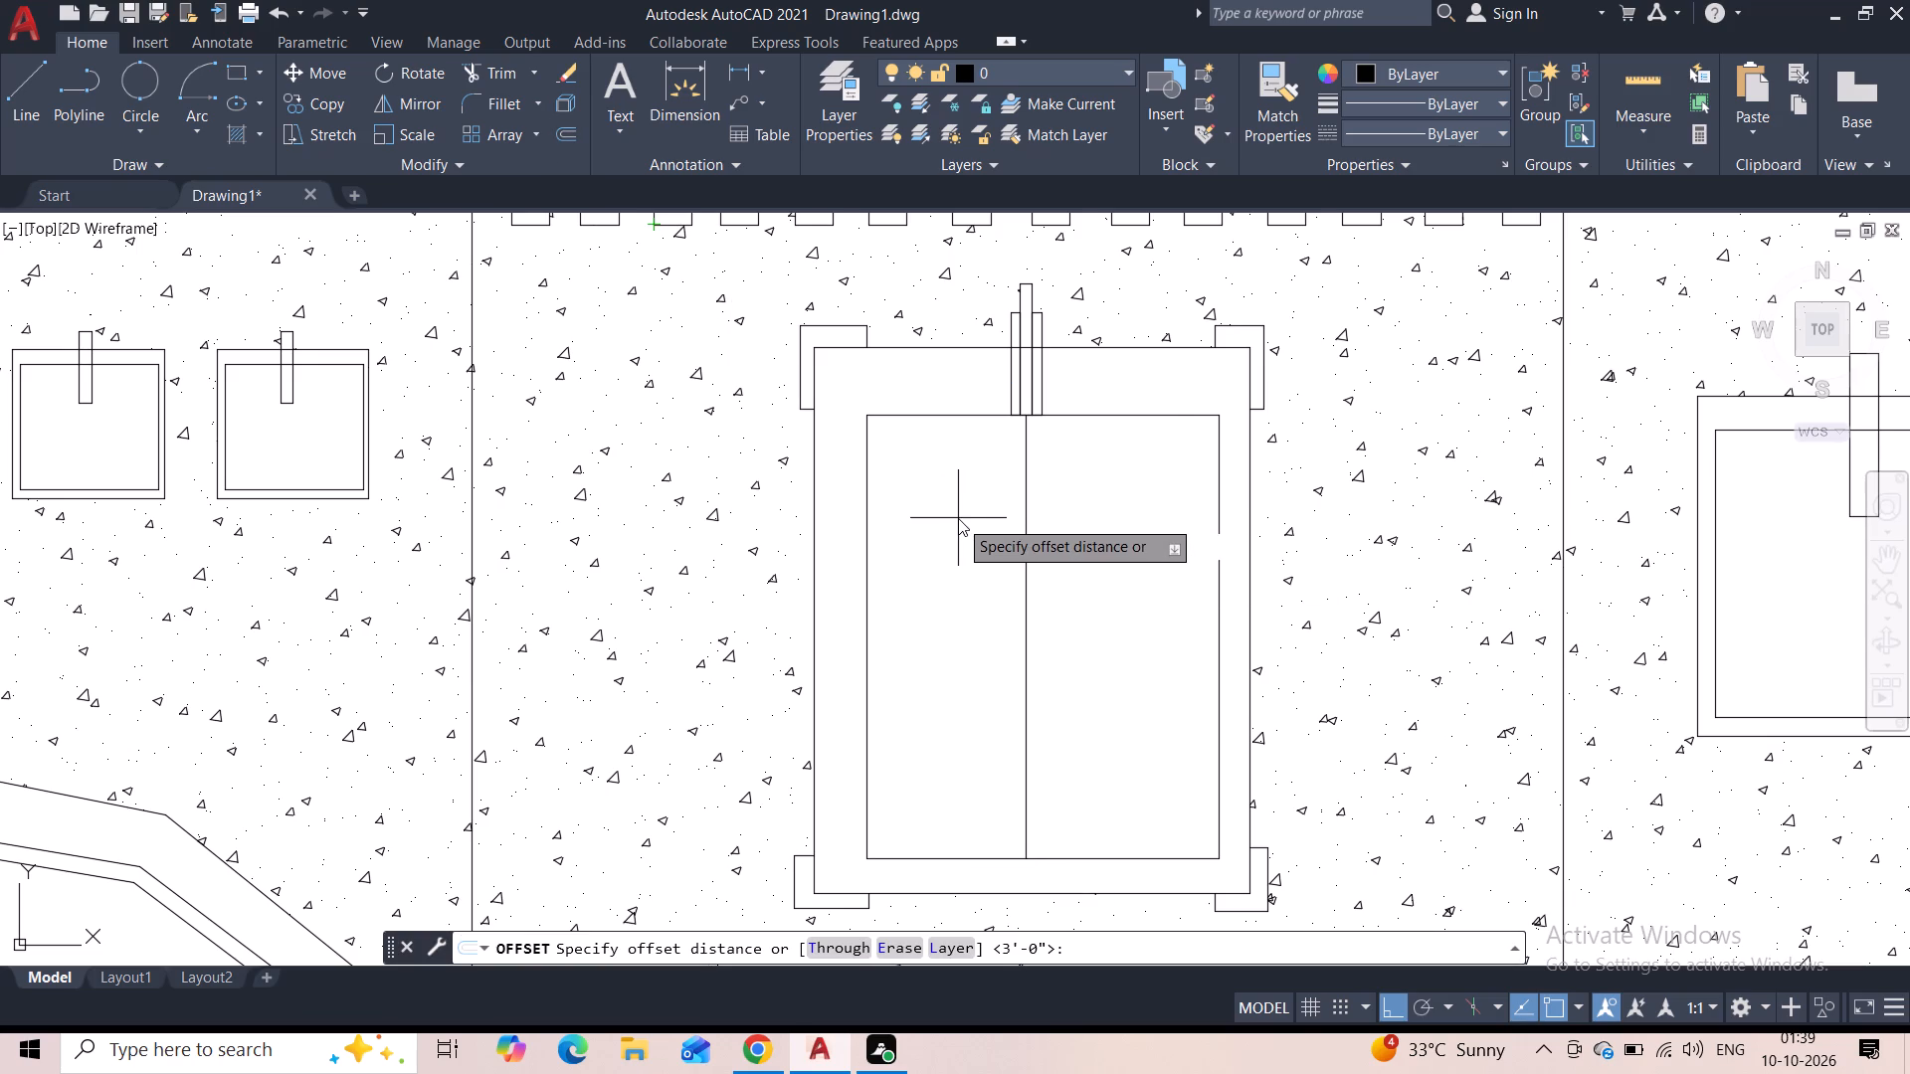
pyautogui.hotkey('shift', '"')
pyautogui.press('Return')
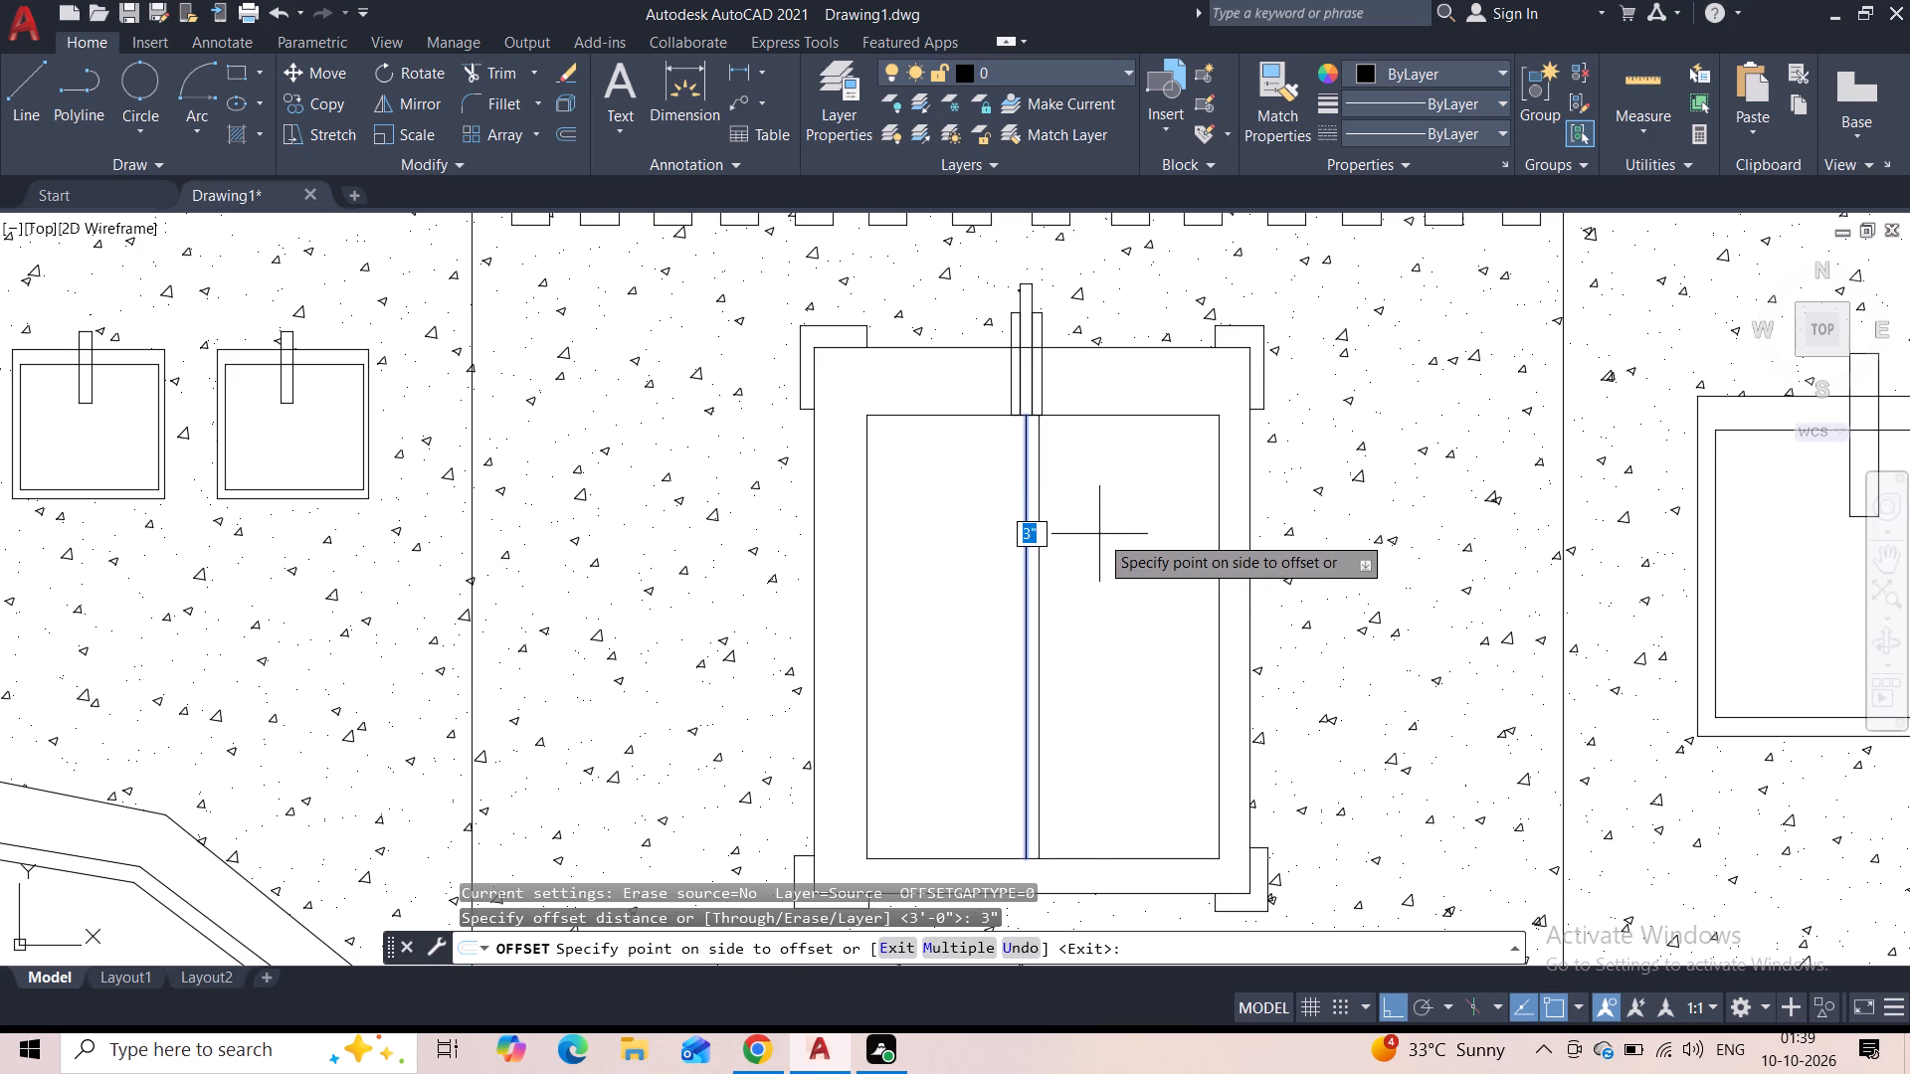
pyautogui.click(1099, 540)
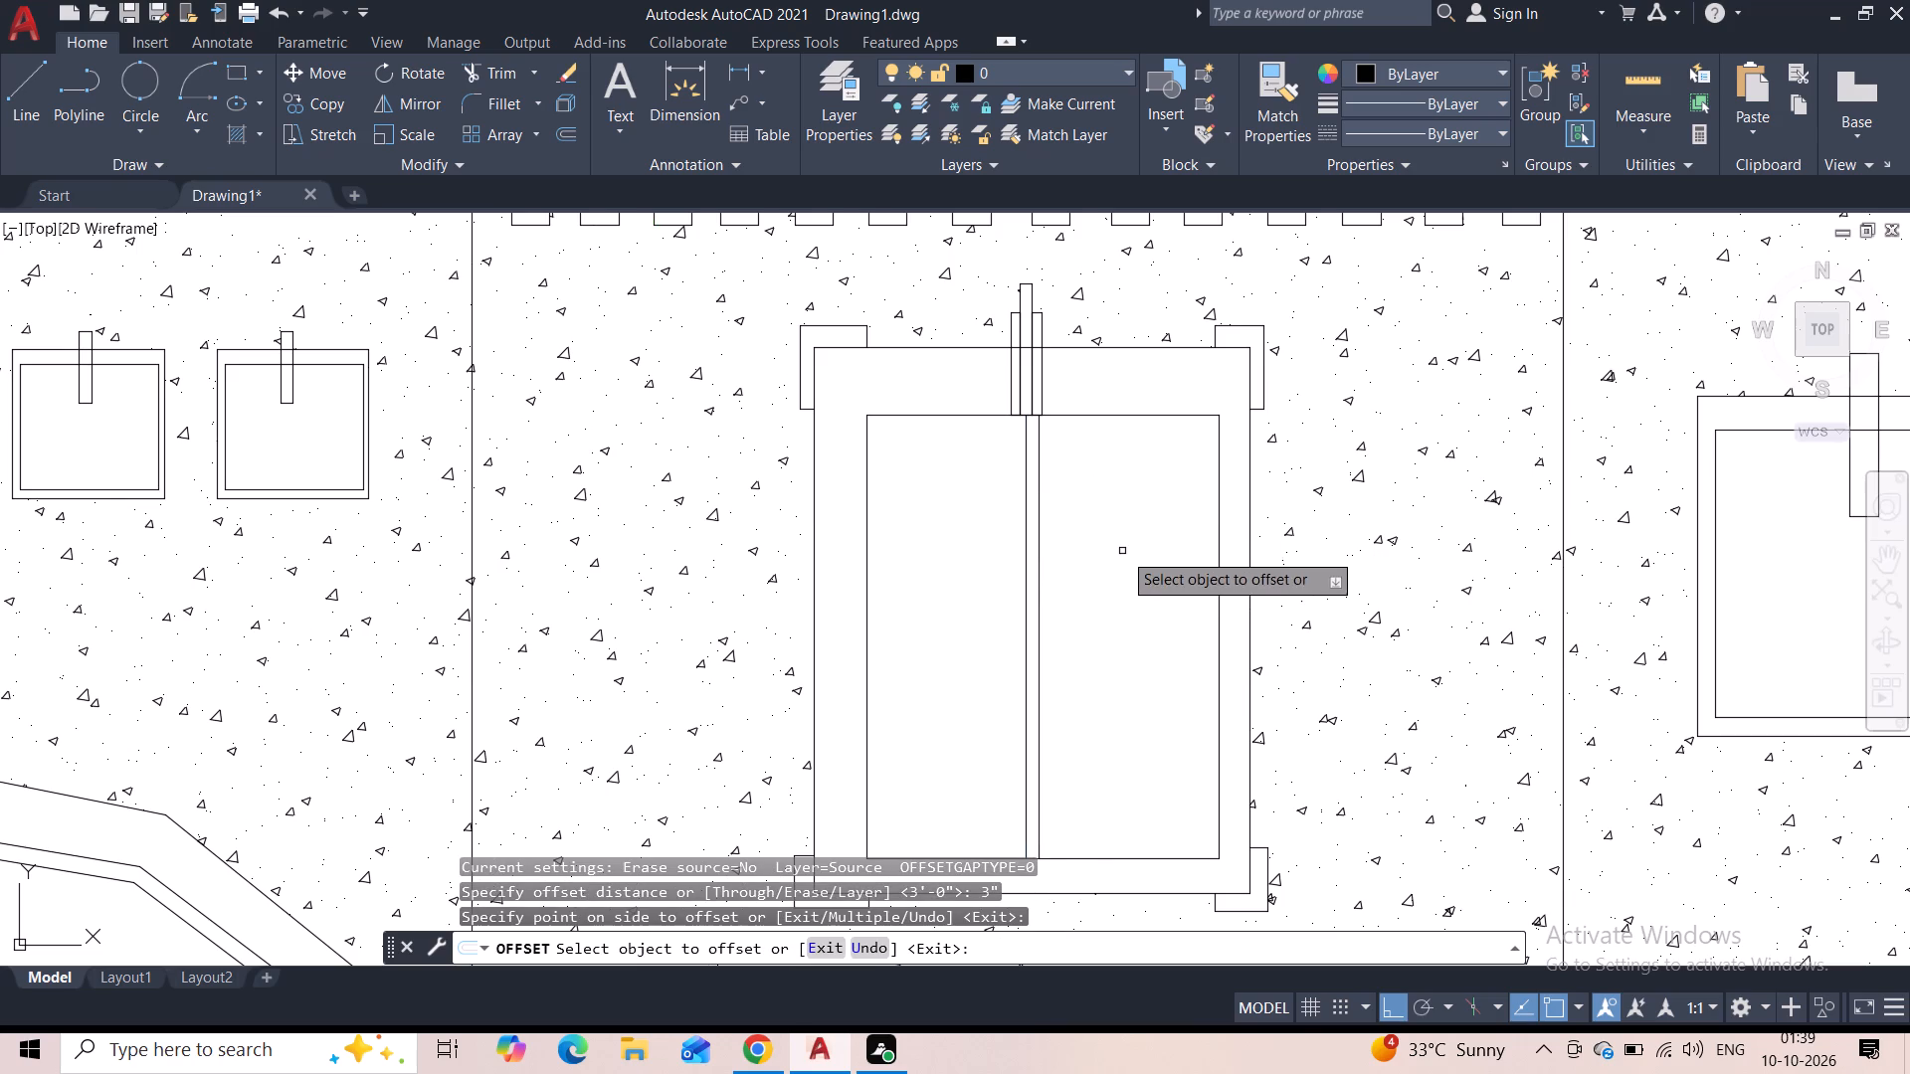
pyautogui.press('Escape')
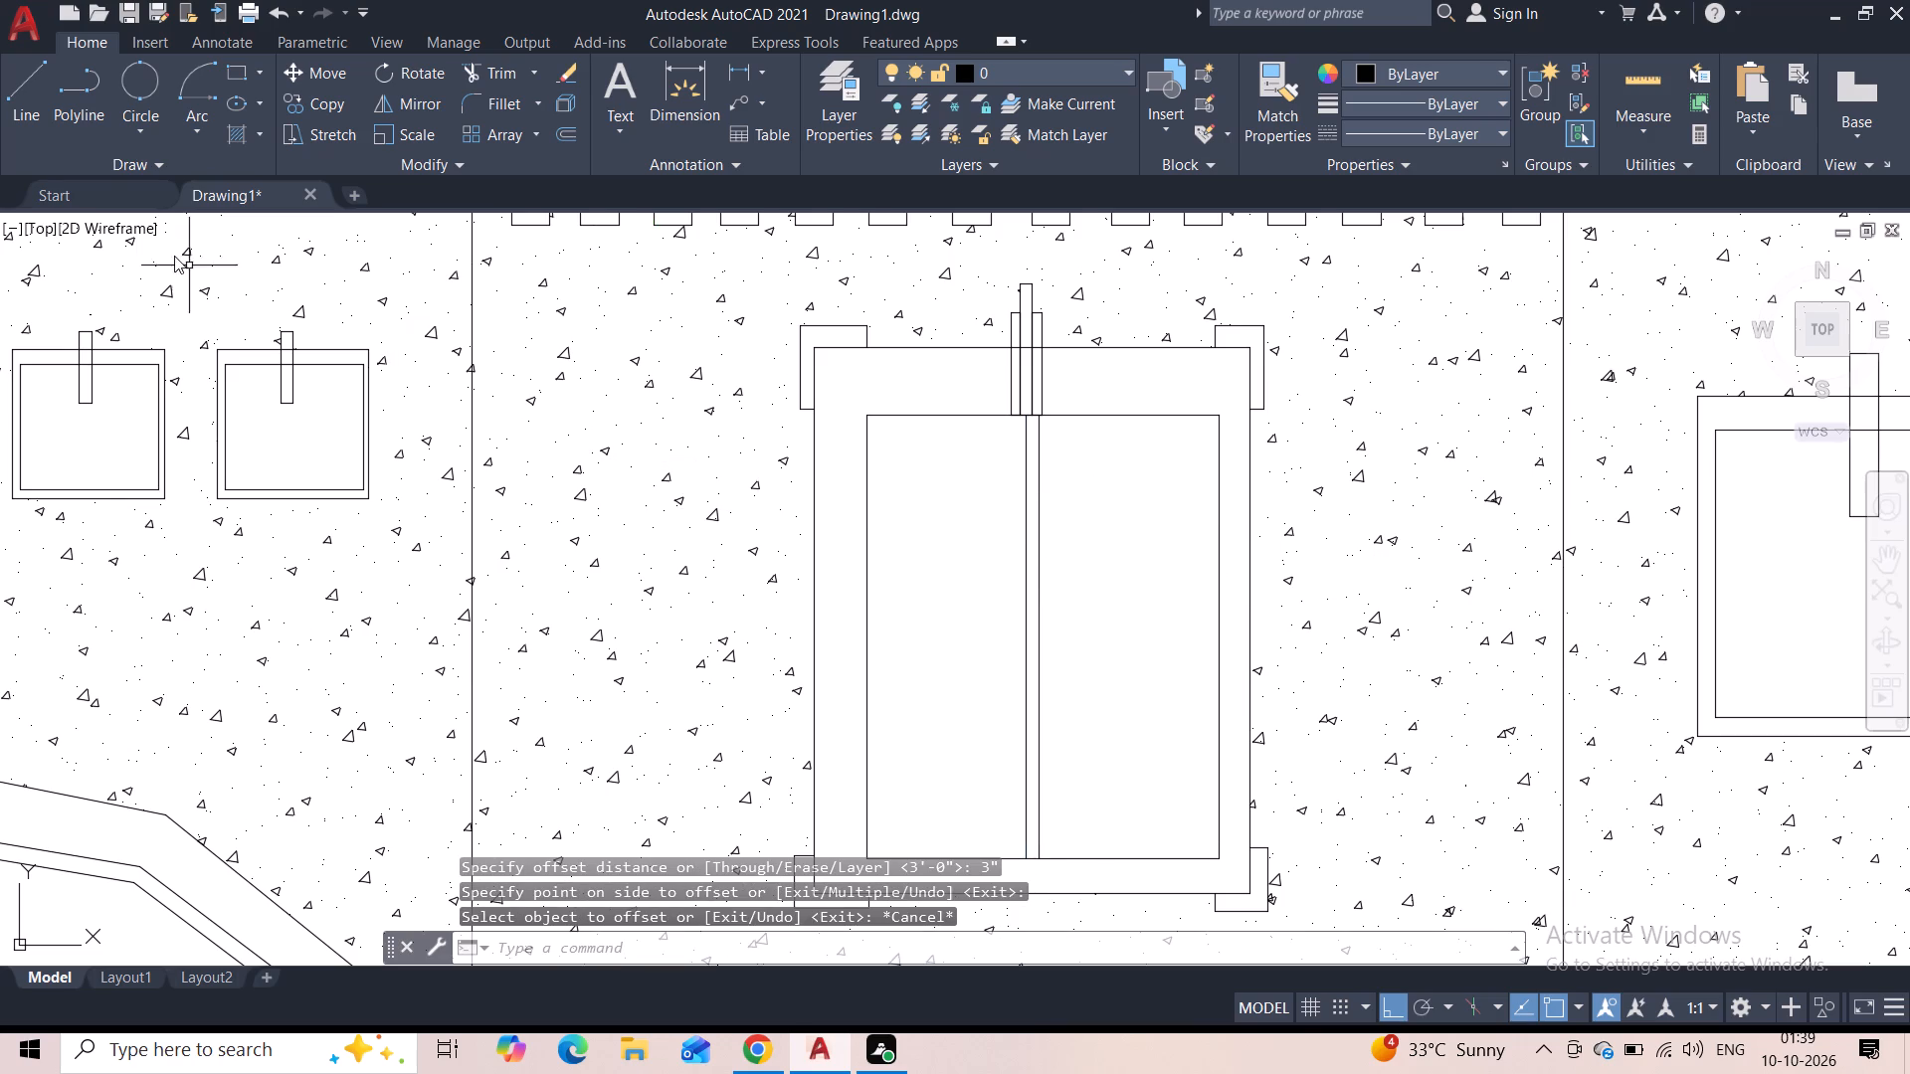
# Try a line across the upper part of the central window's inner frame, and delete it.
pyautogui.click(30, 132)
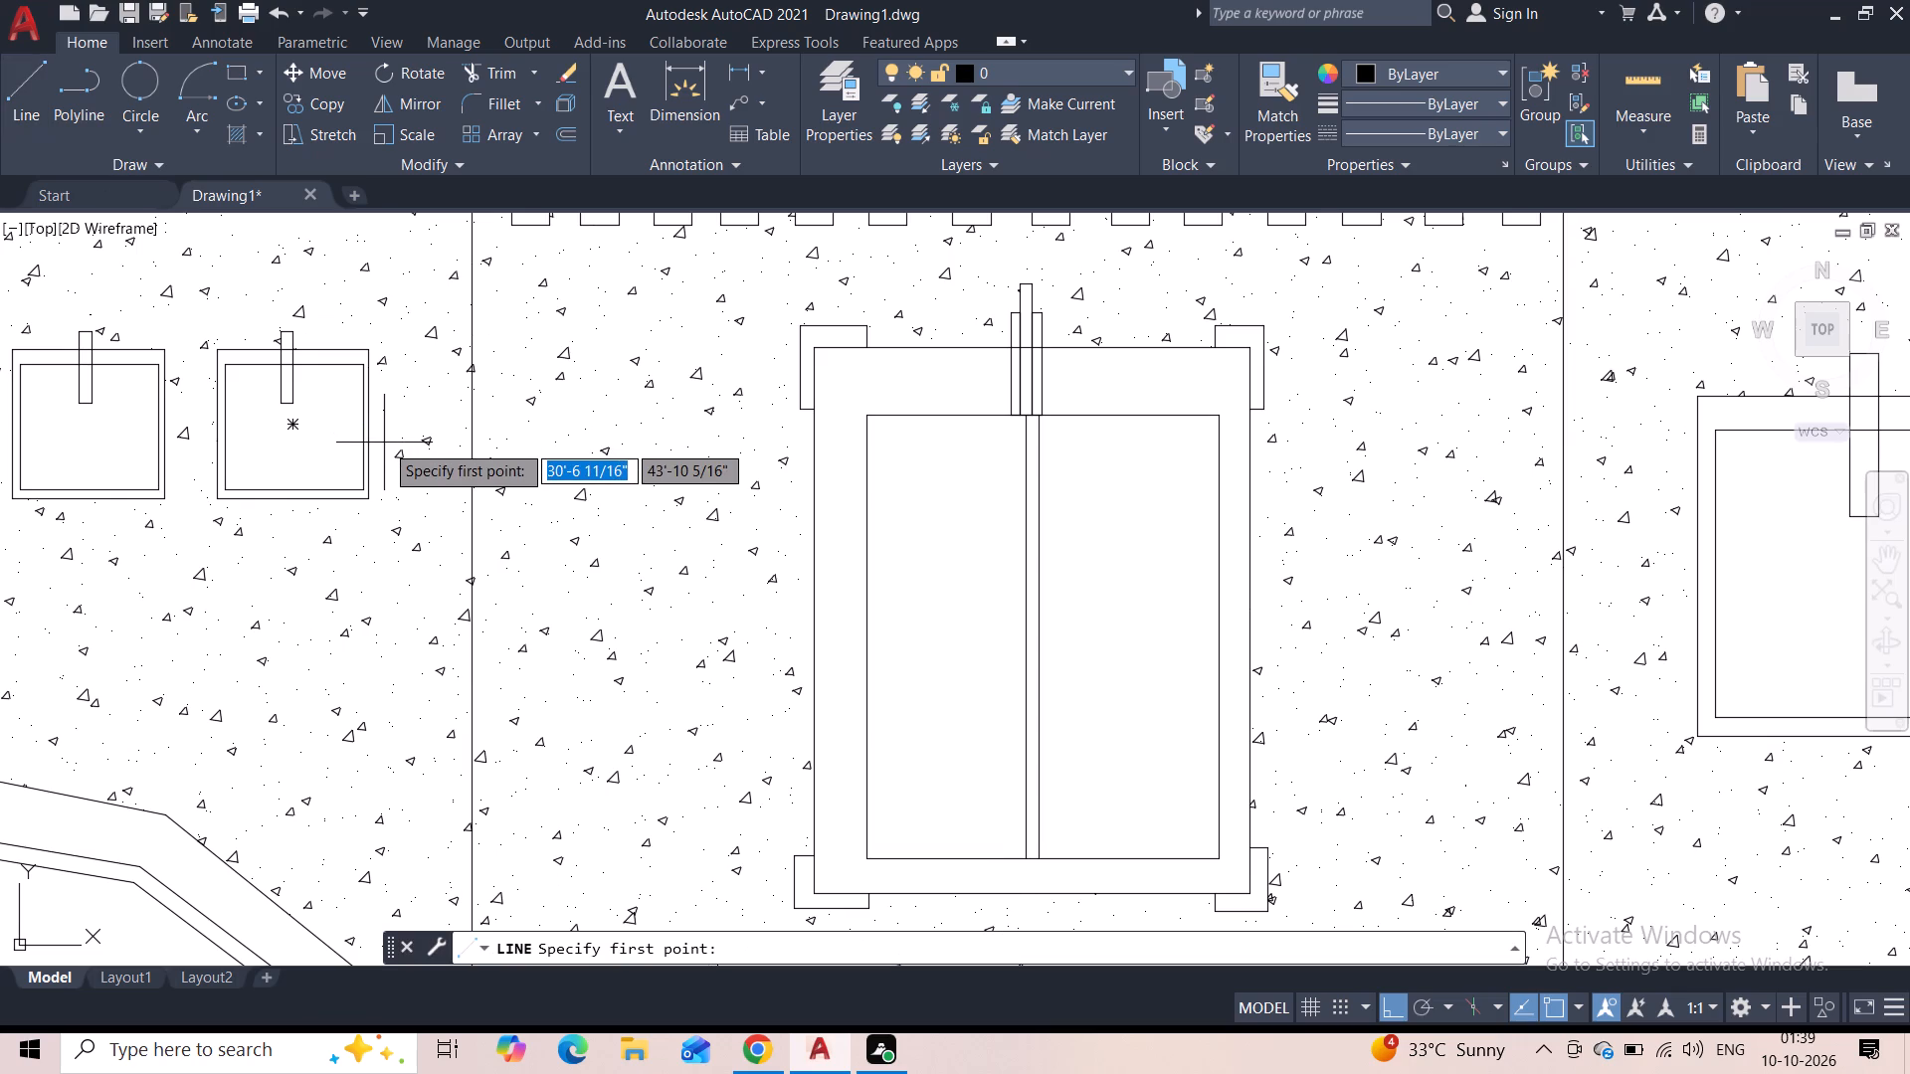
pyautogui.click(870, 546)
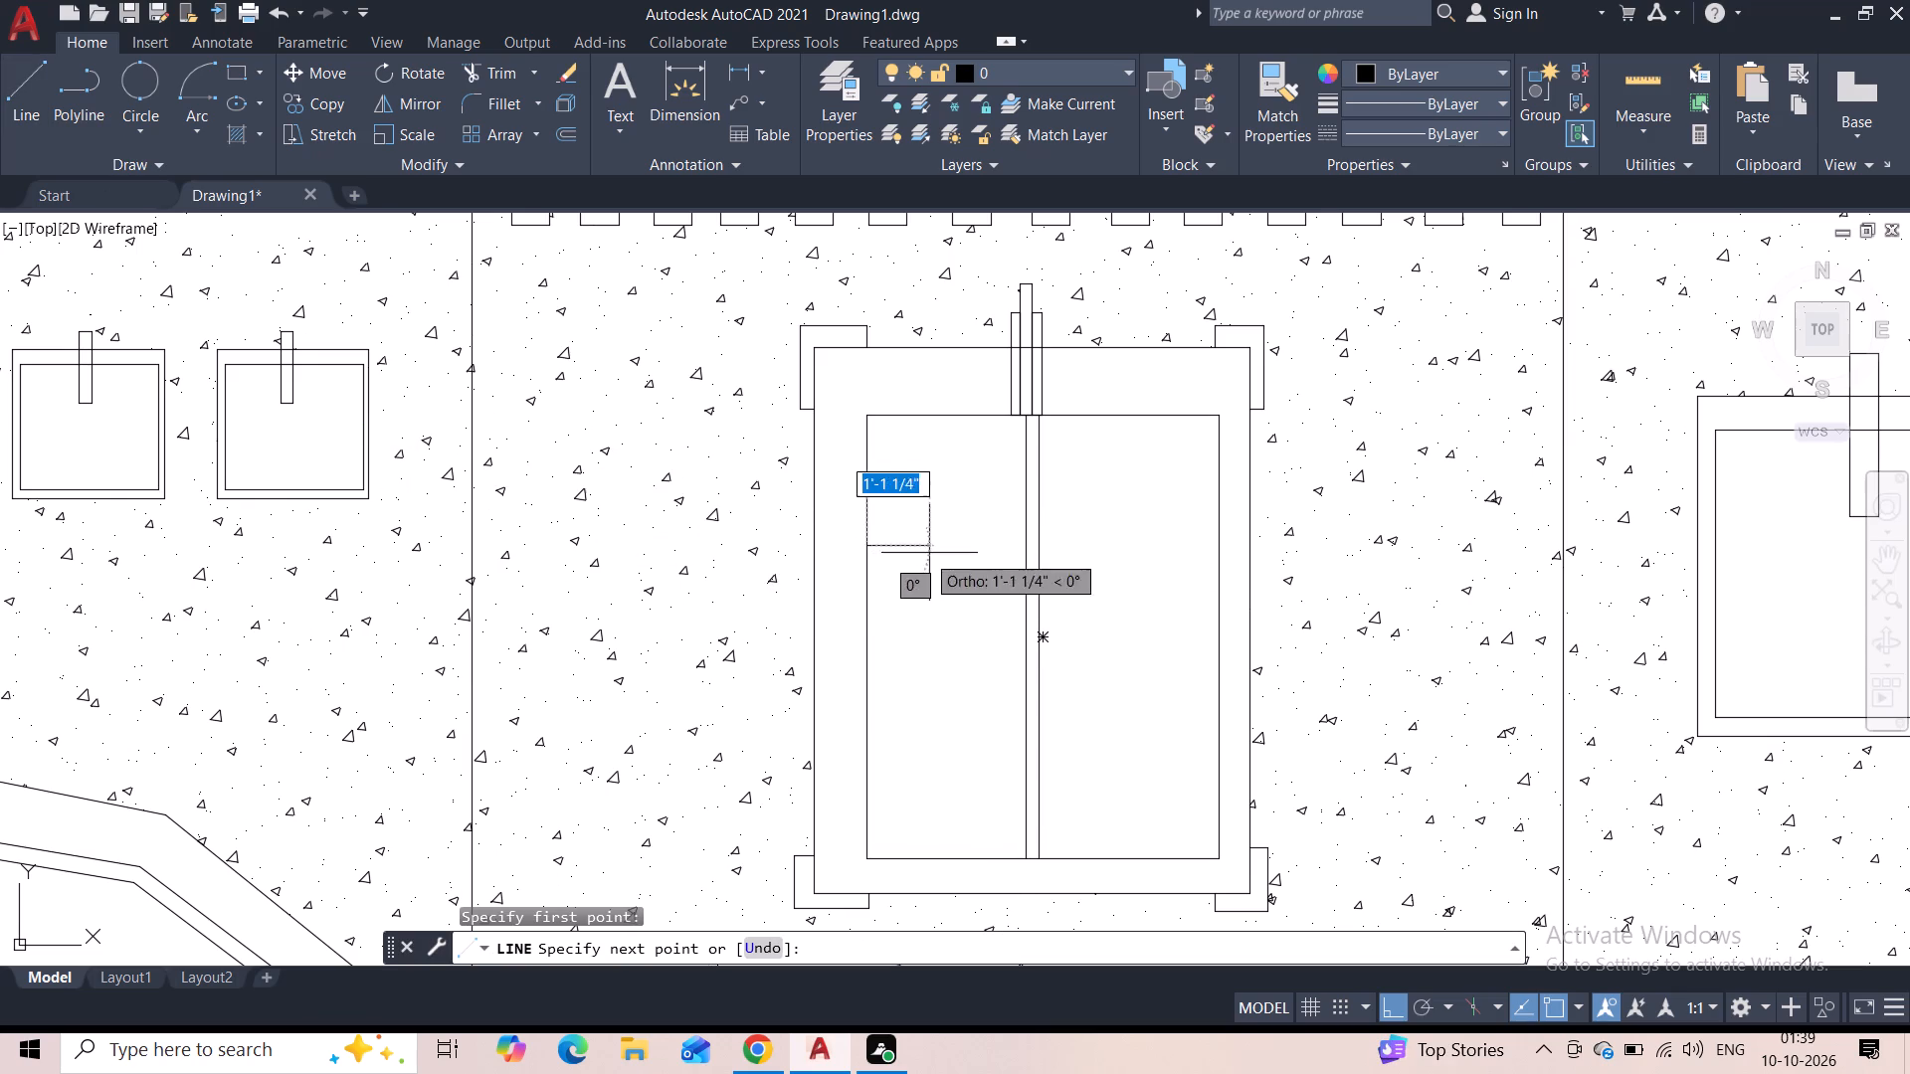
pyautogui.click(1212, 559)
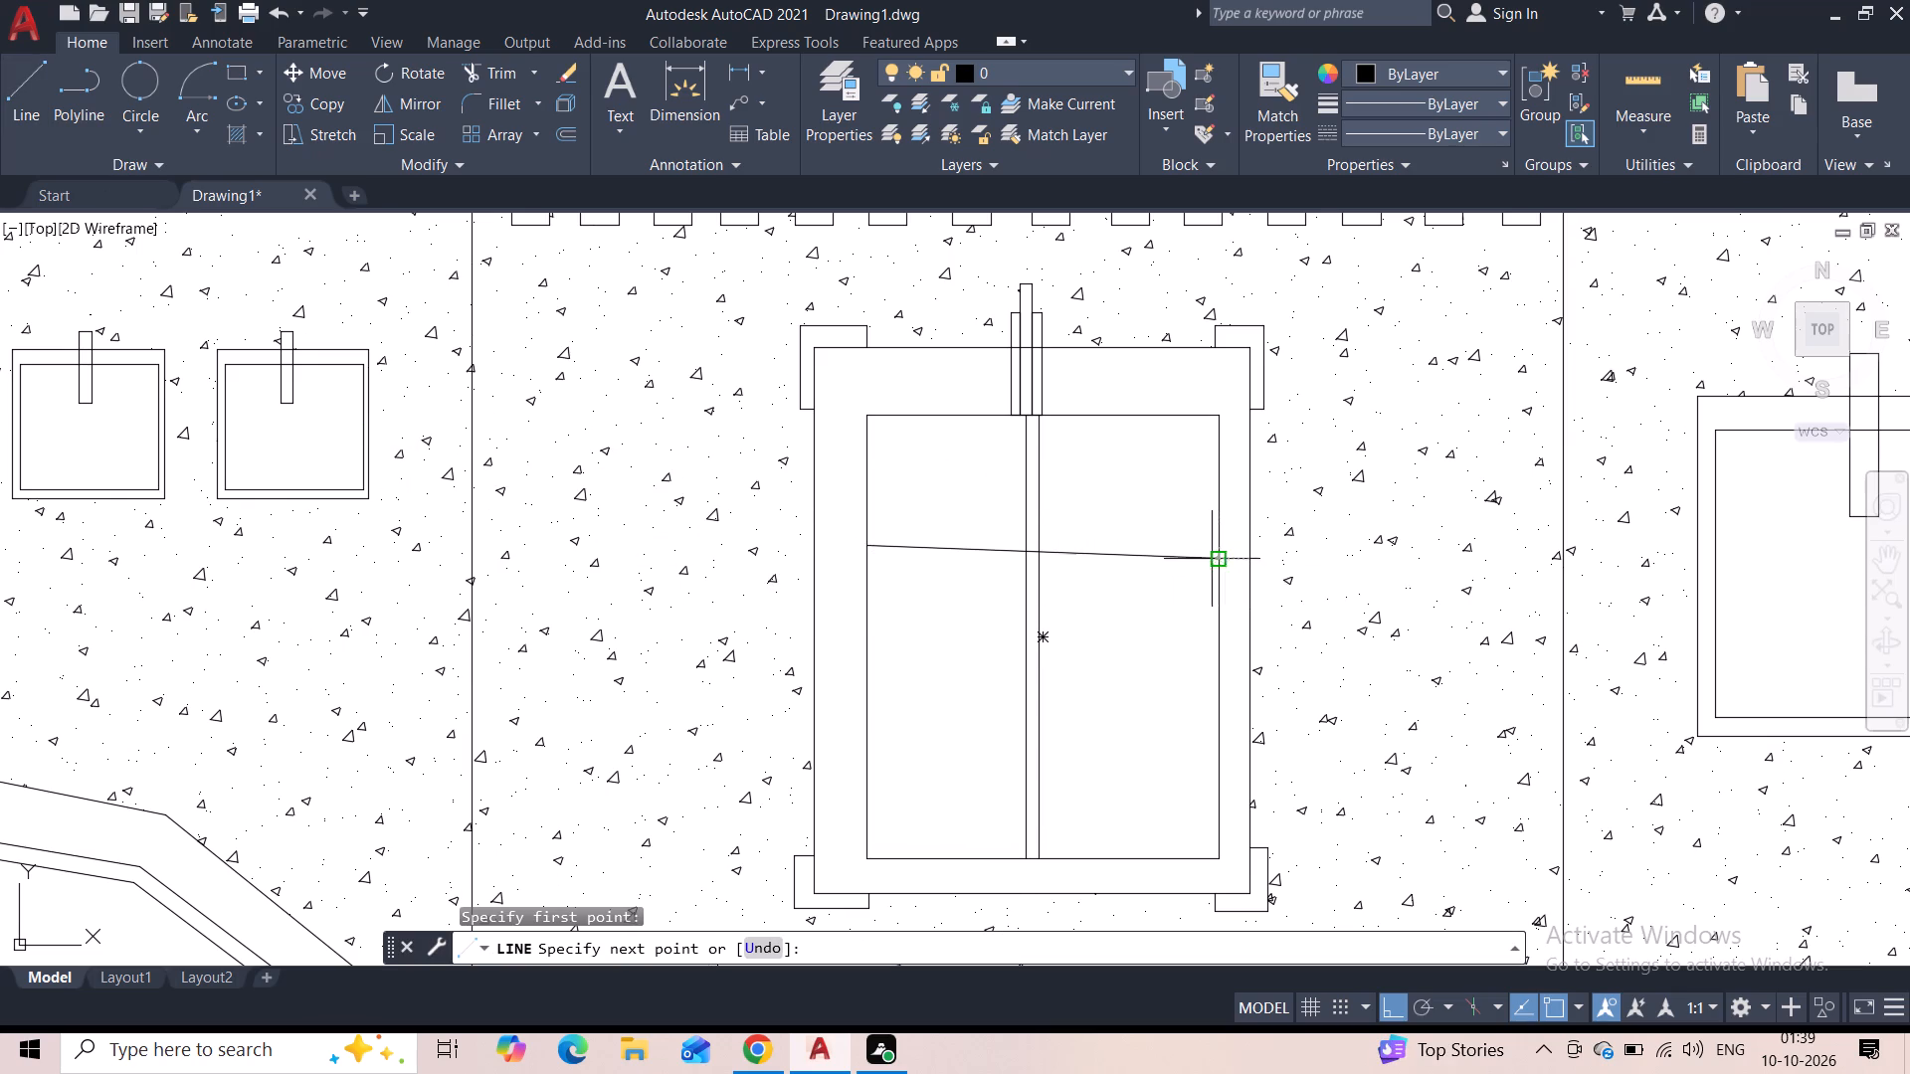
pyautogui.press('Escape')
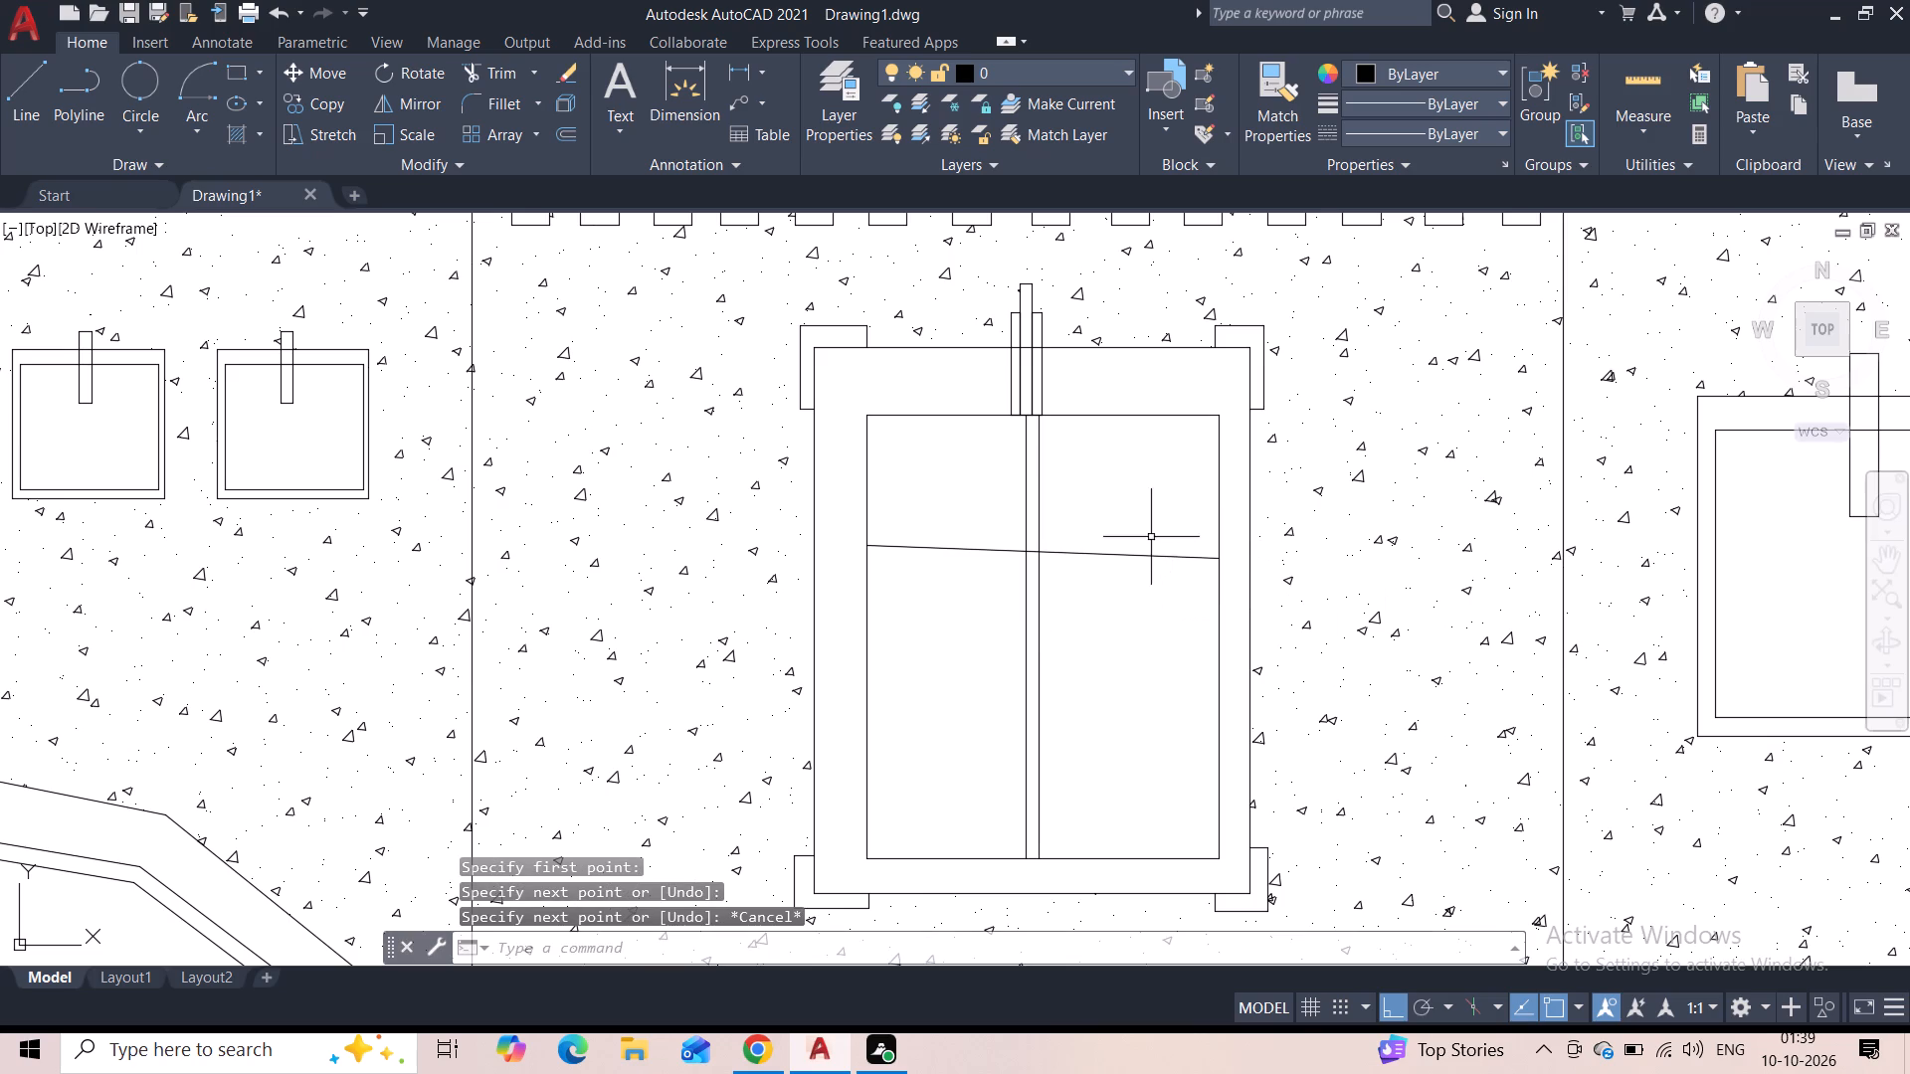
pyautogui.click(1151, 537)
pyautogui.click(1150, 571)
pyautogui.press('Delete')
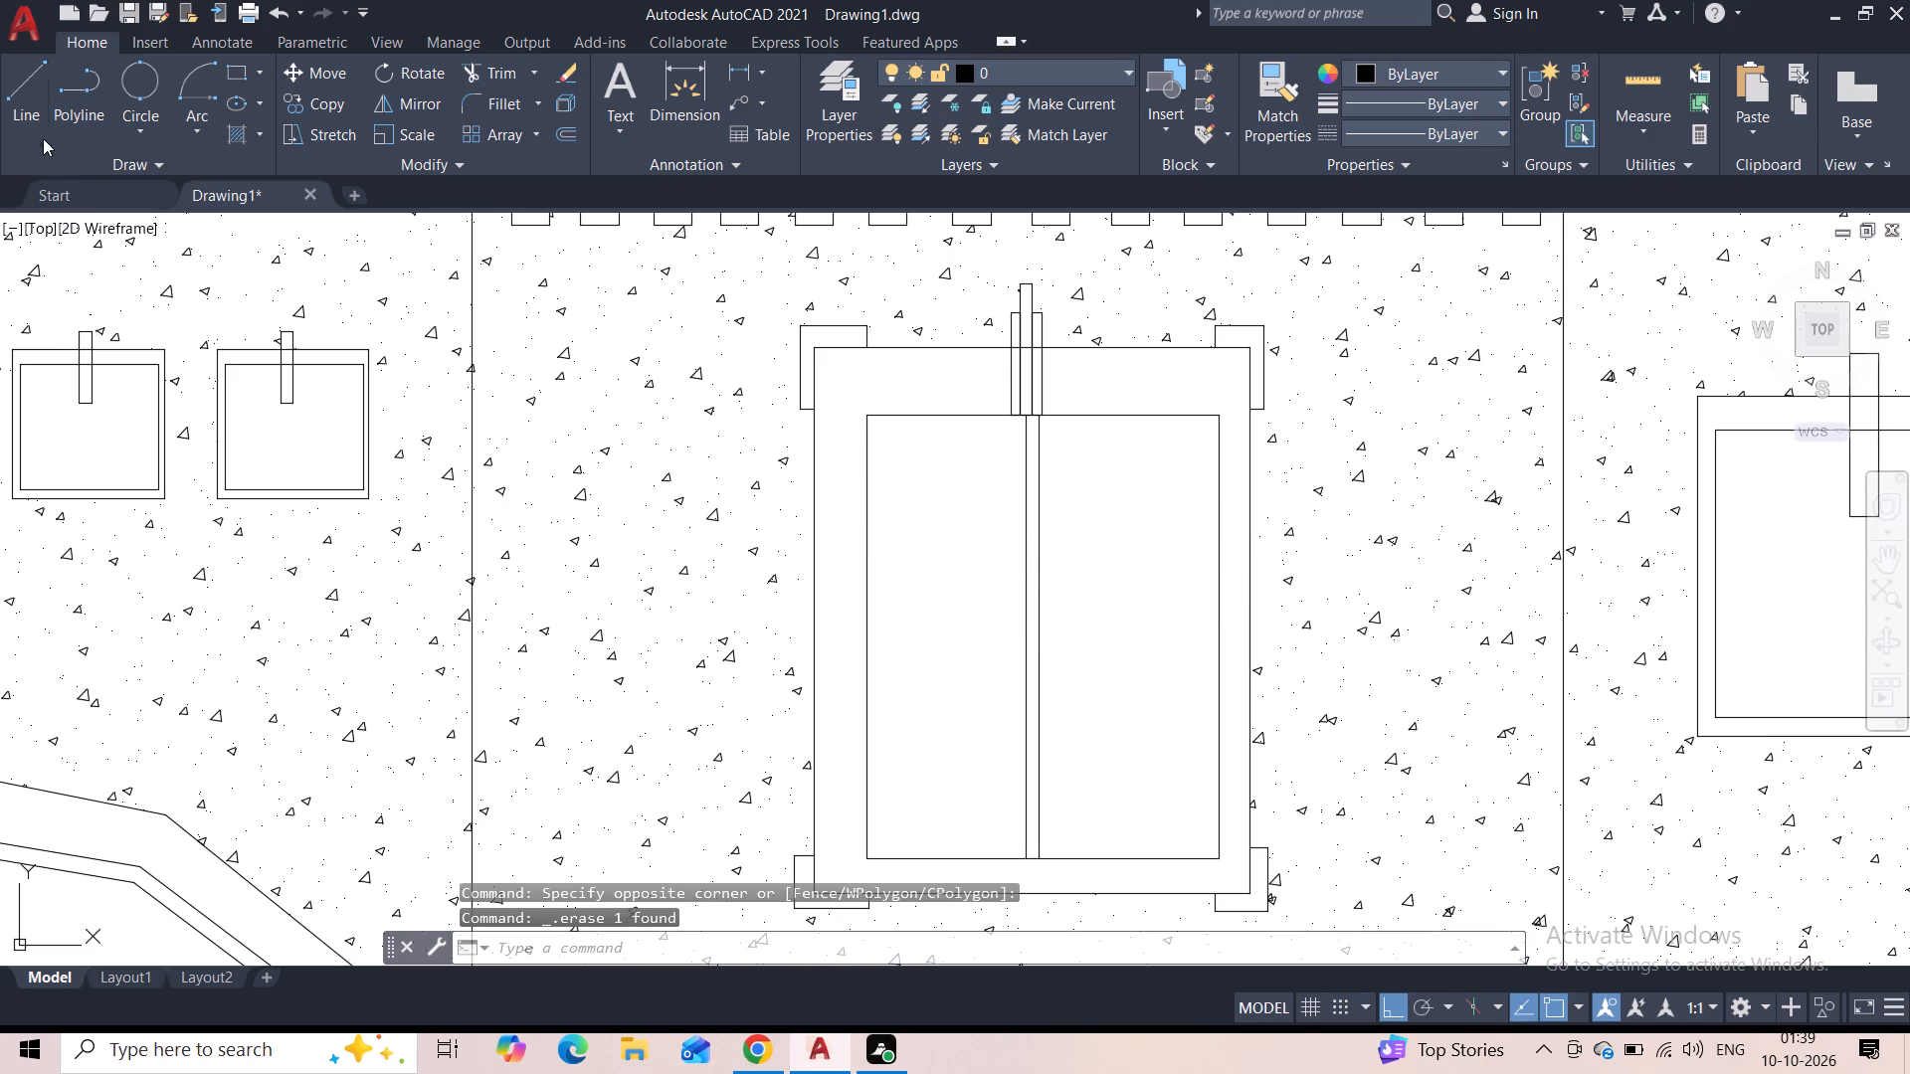
# Draw two closely spaced horizontal lines, about 7' long, across the central window's inner frame roughly a third of the way down.
pyautogui.click(43, 130)
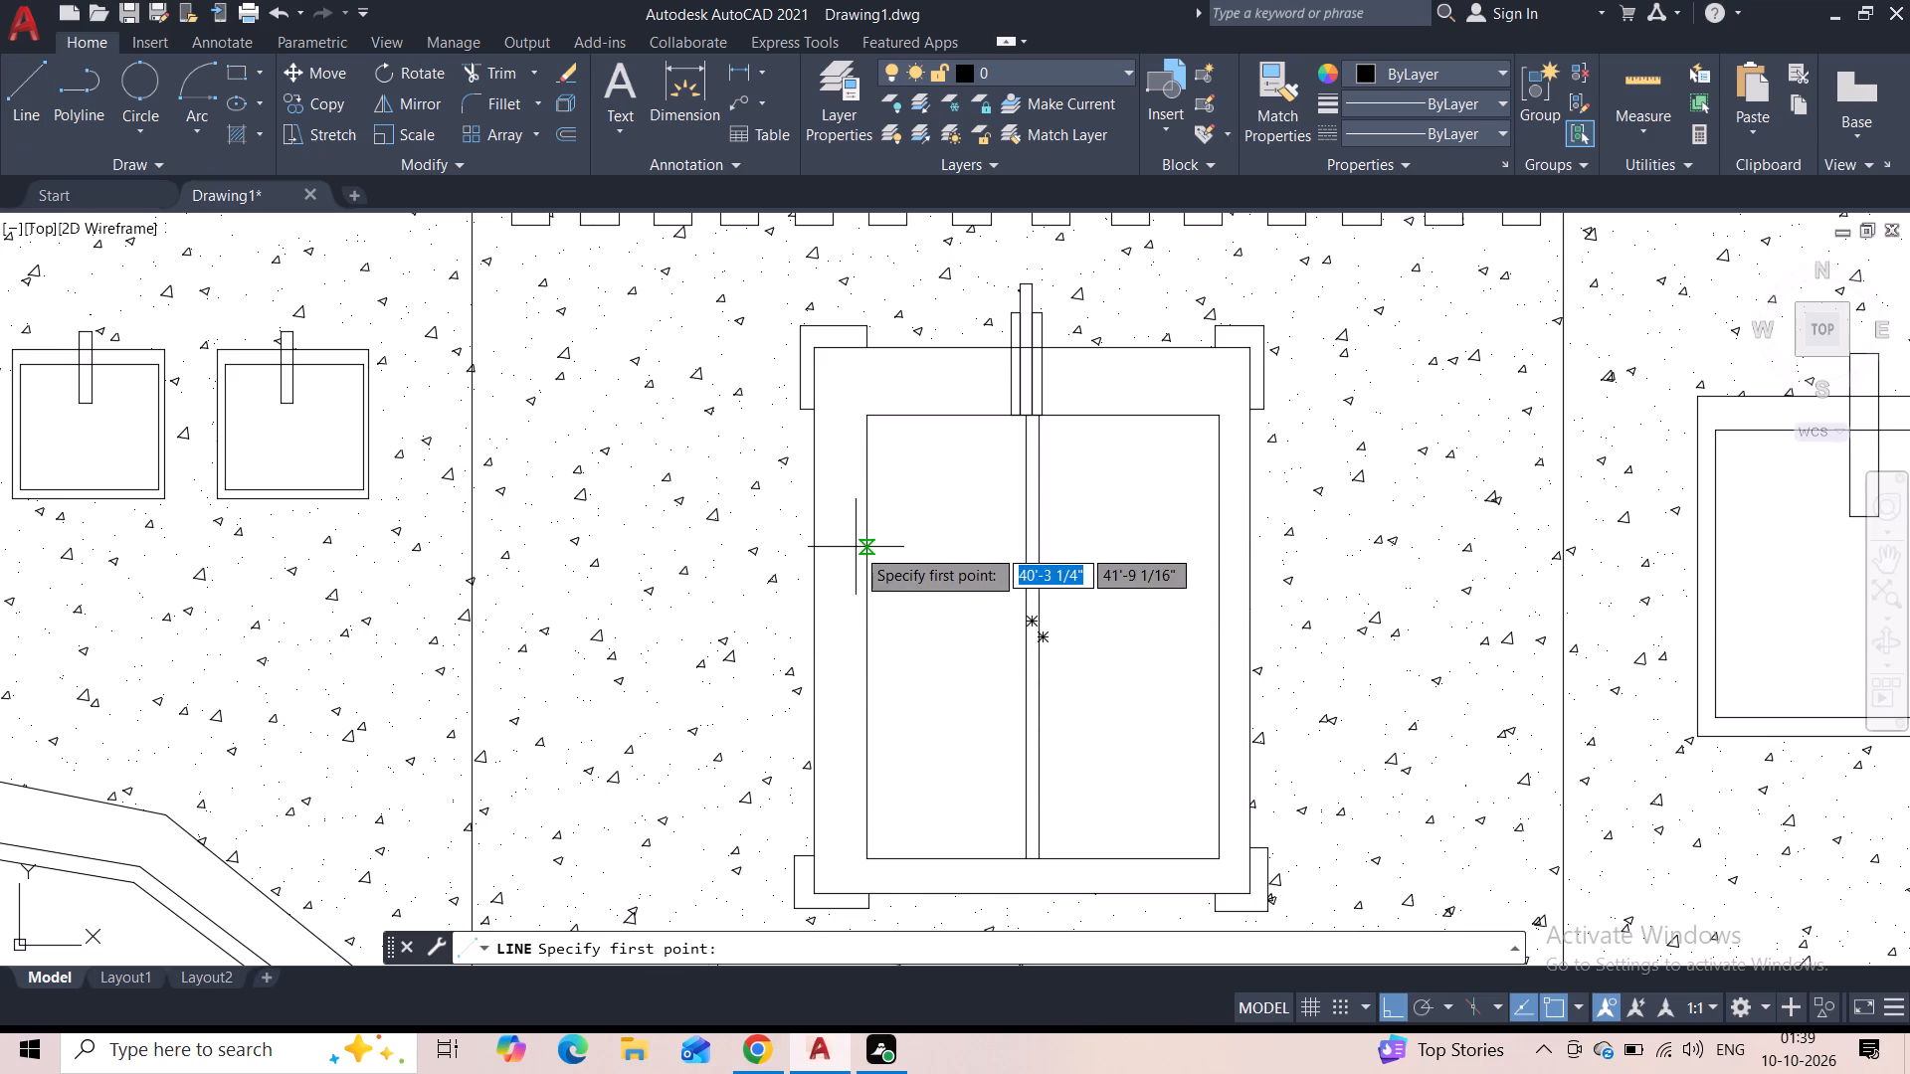
pyautogui.click(866, 568)
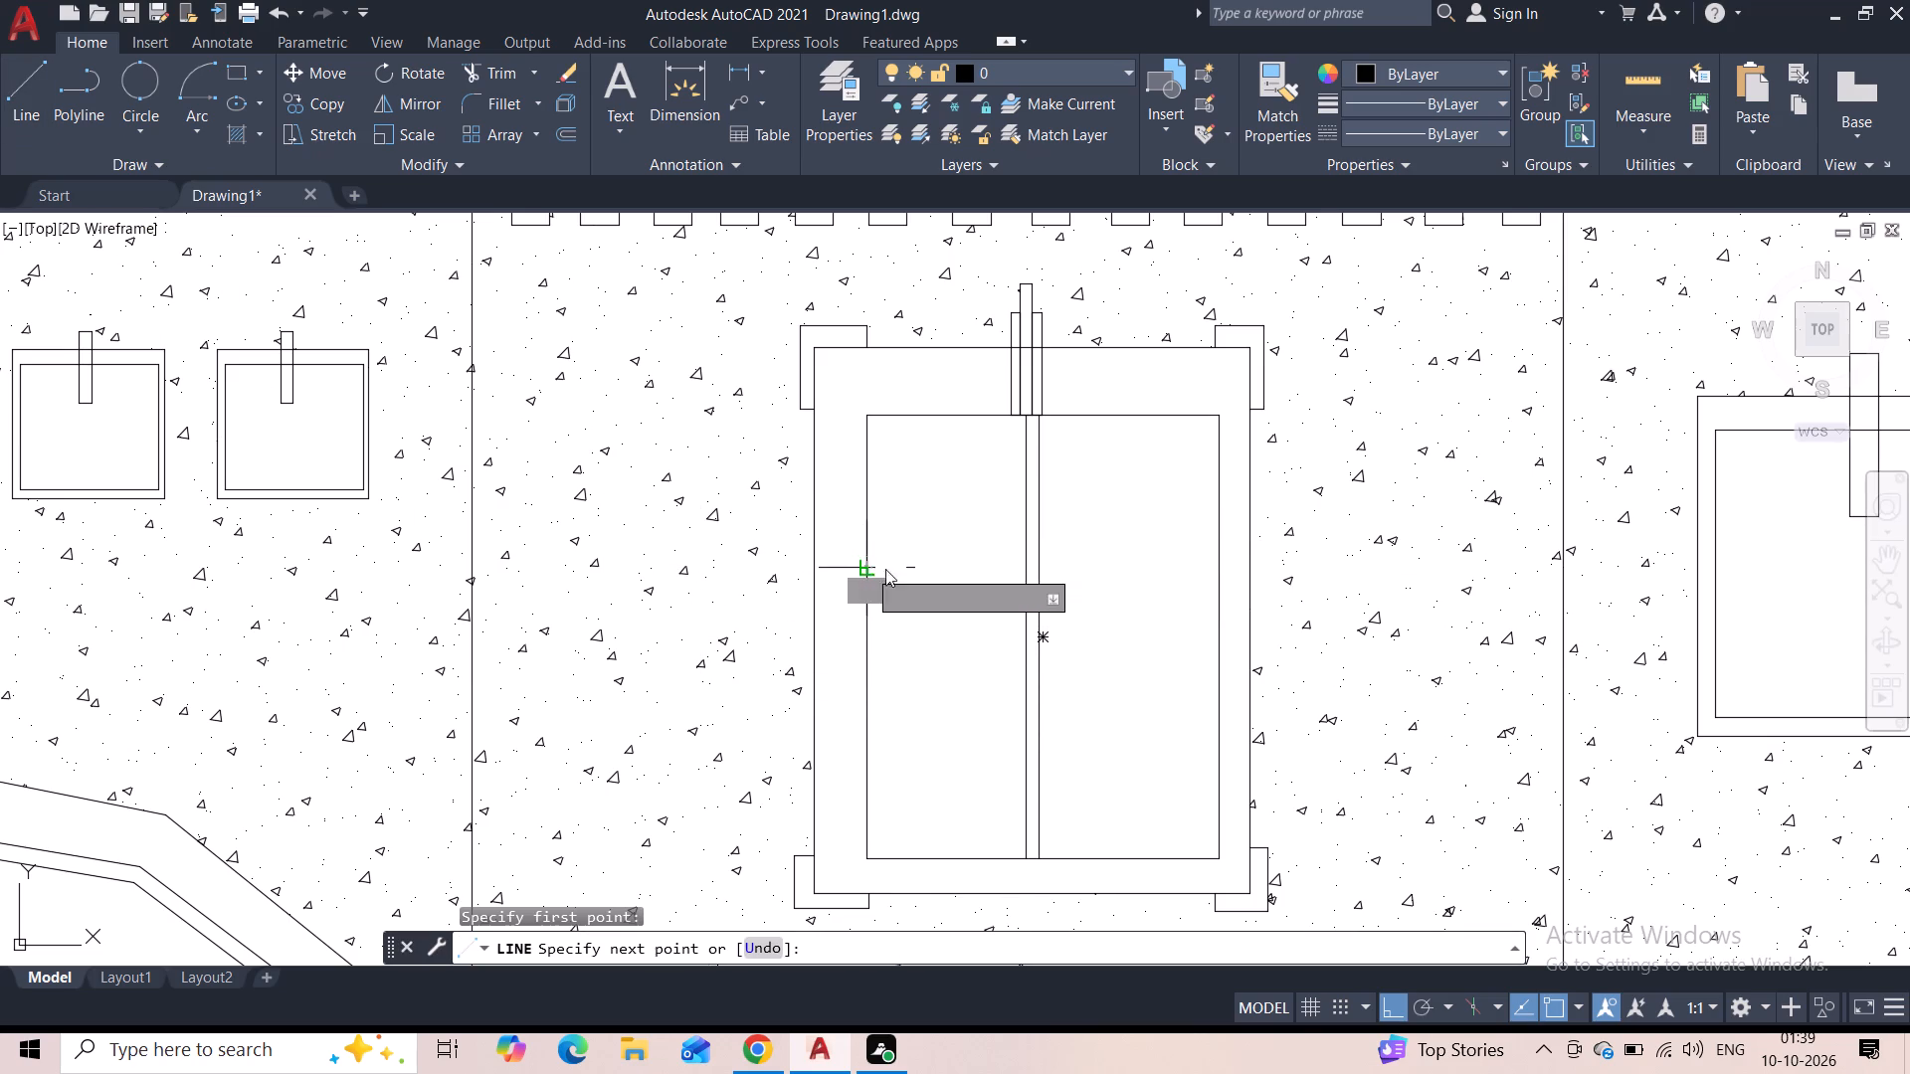
pyautogui.click(1213, 567)
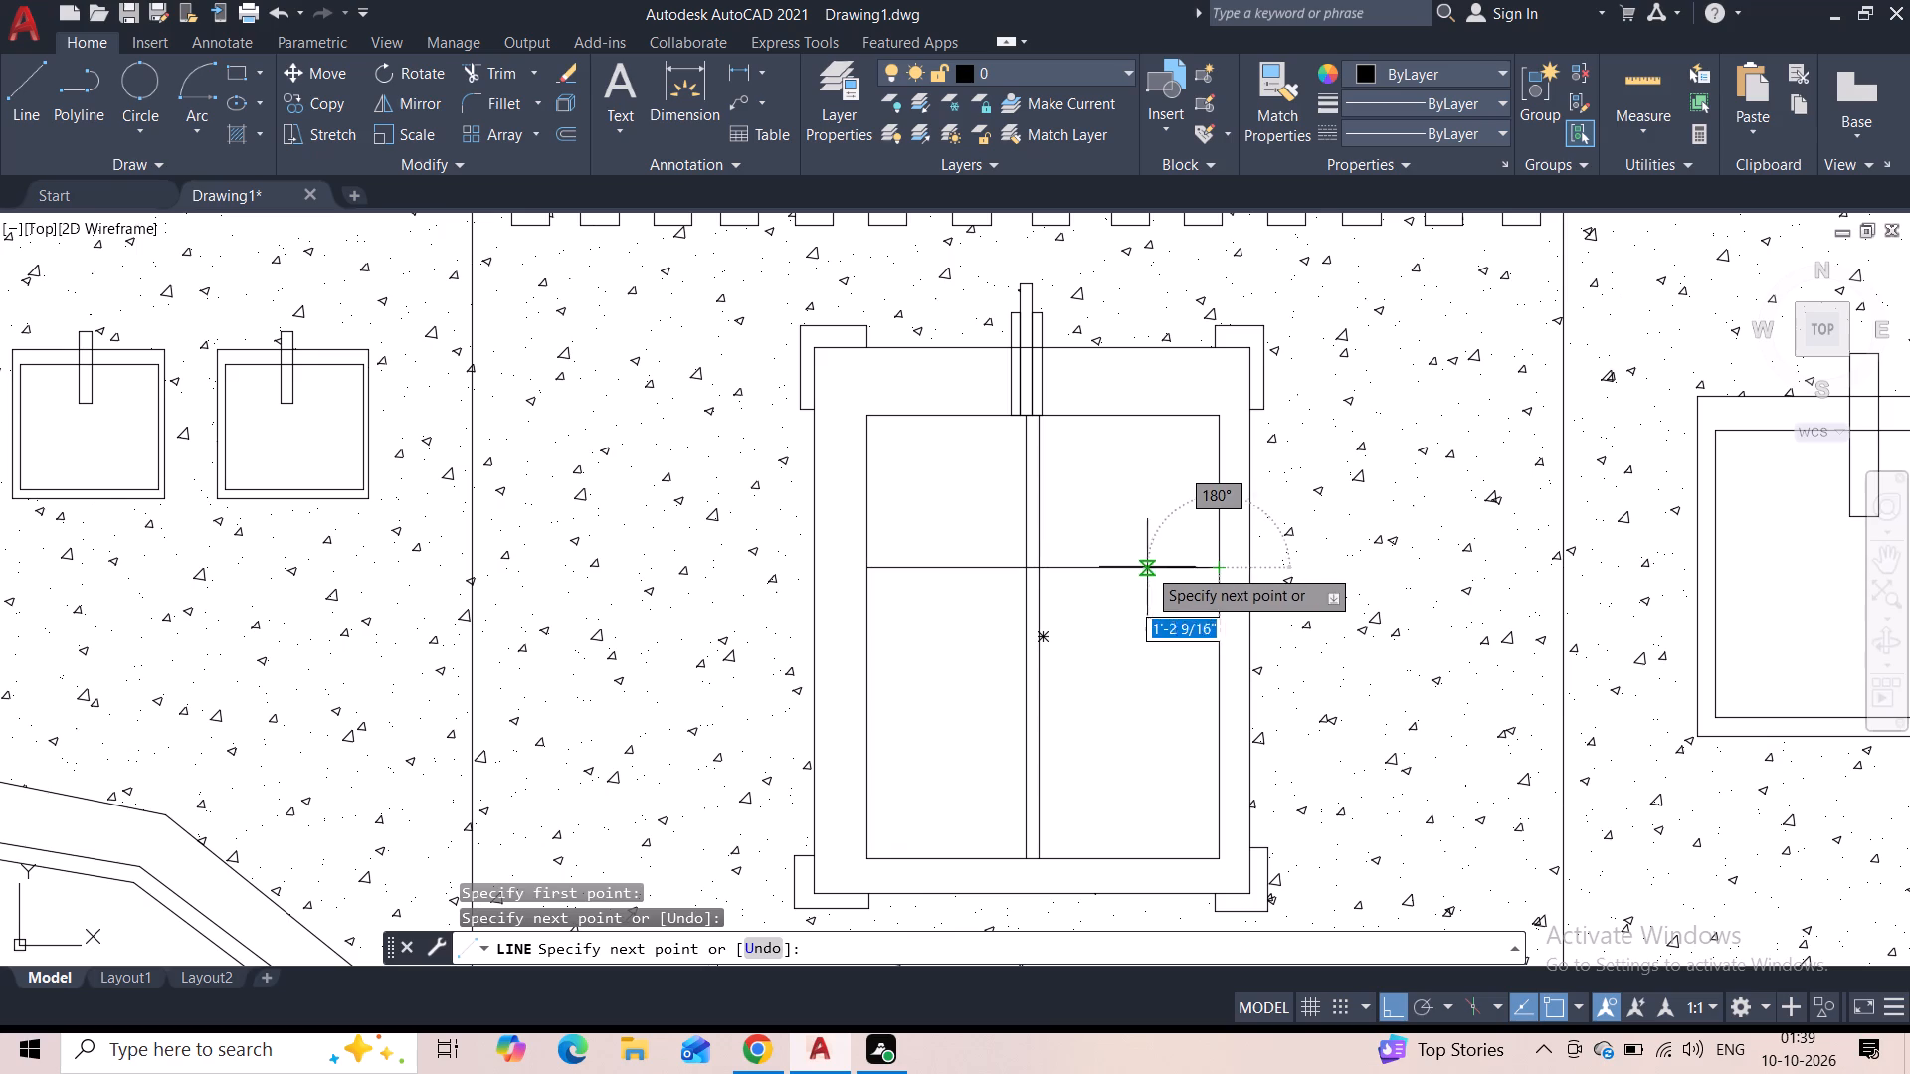
pyautogui.press('Escape')
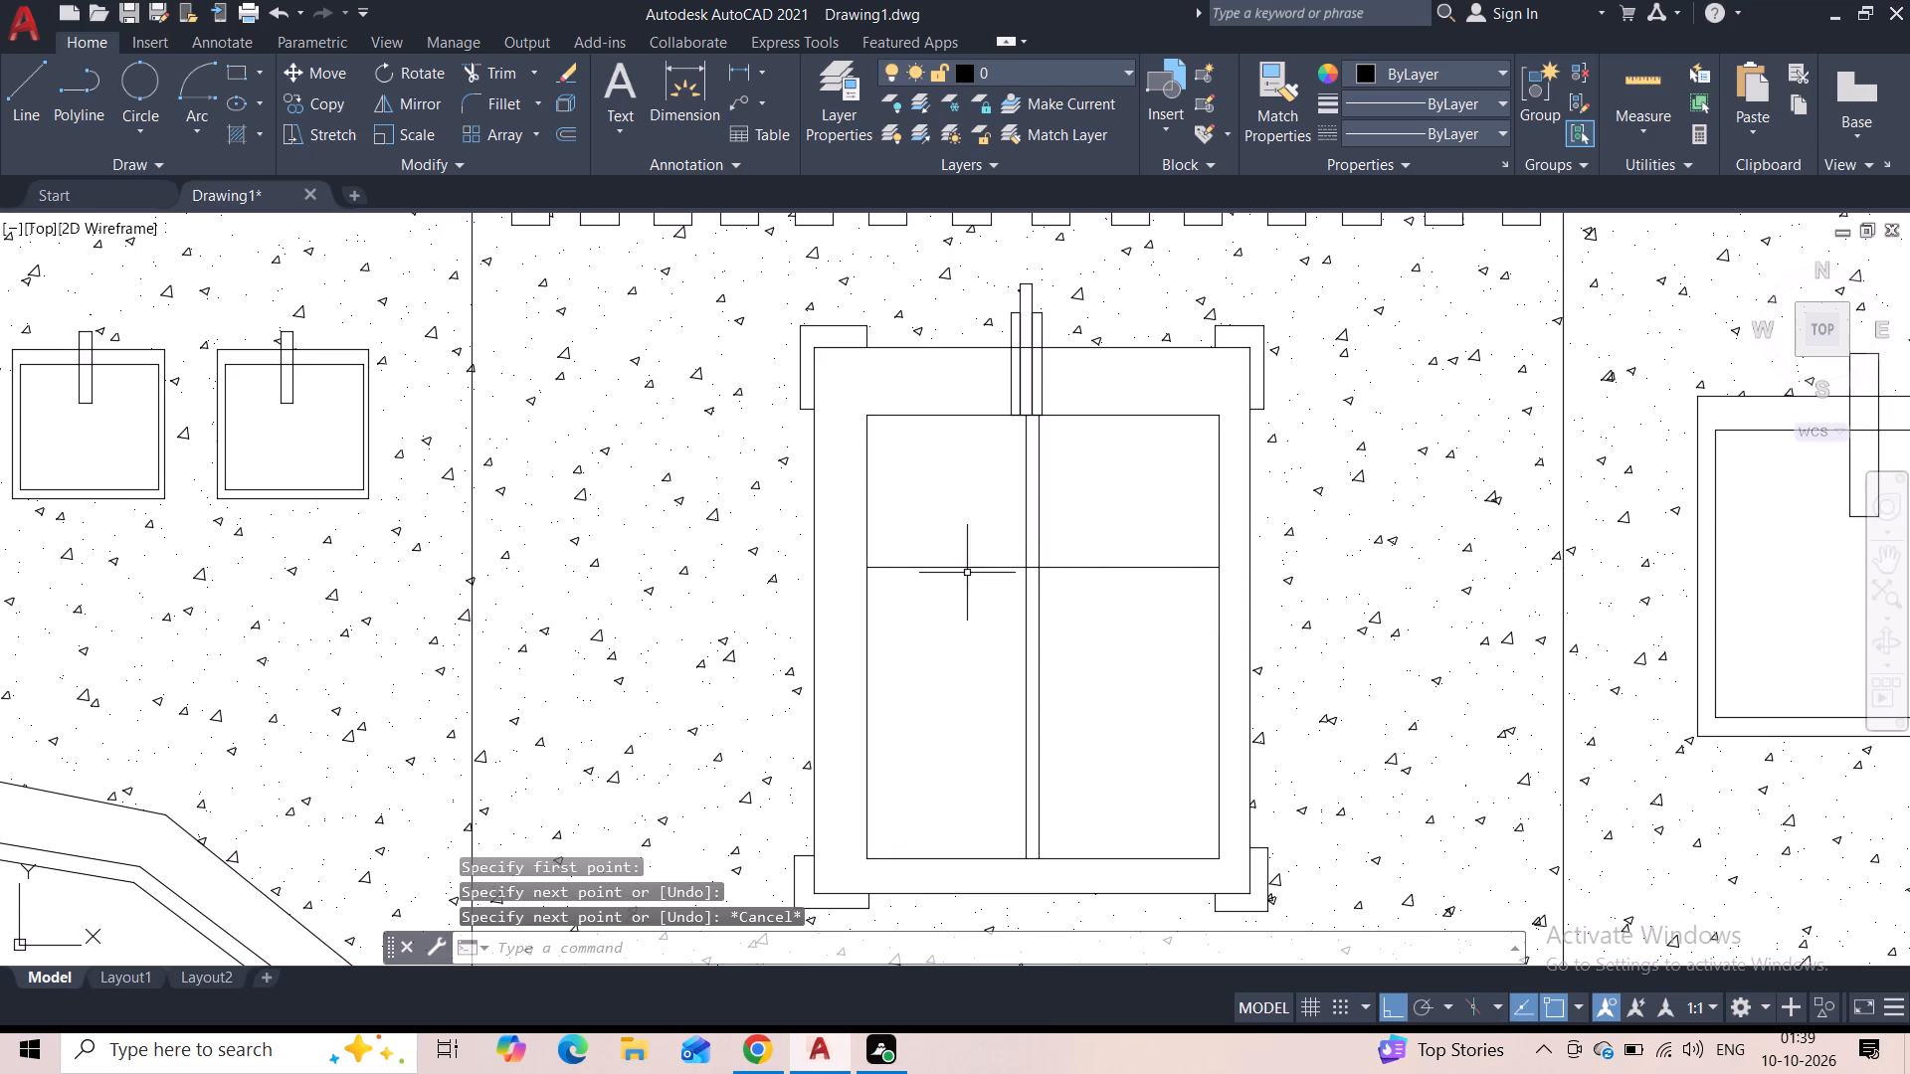
pyautogui.press('b')
pyautogui.press('Escape')
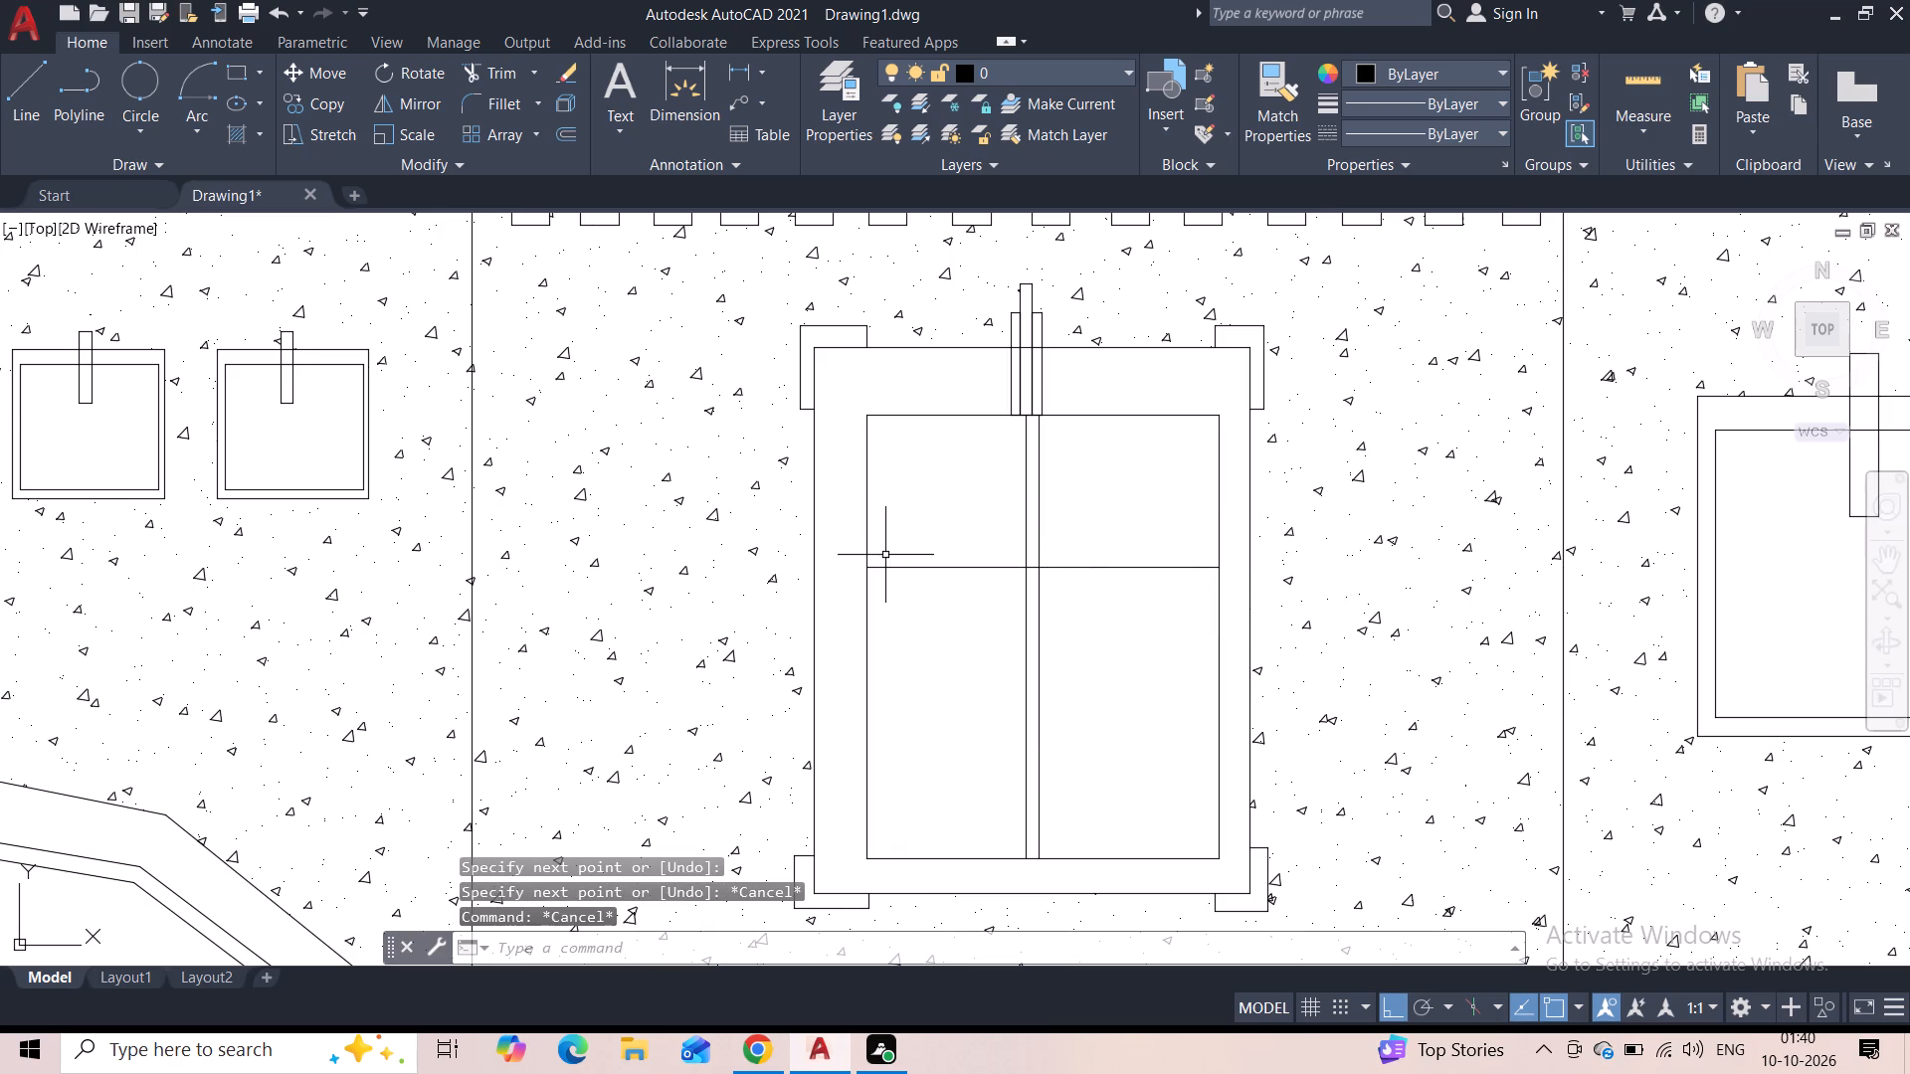
pyautogui.press('space')
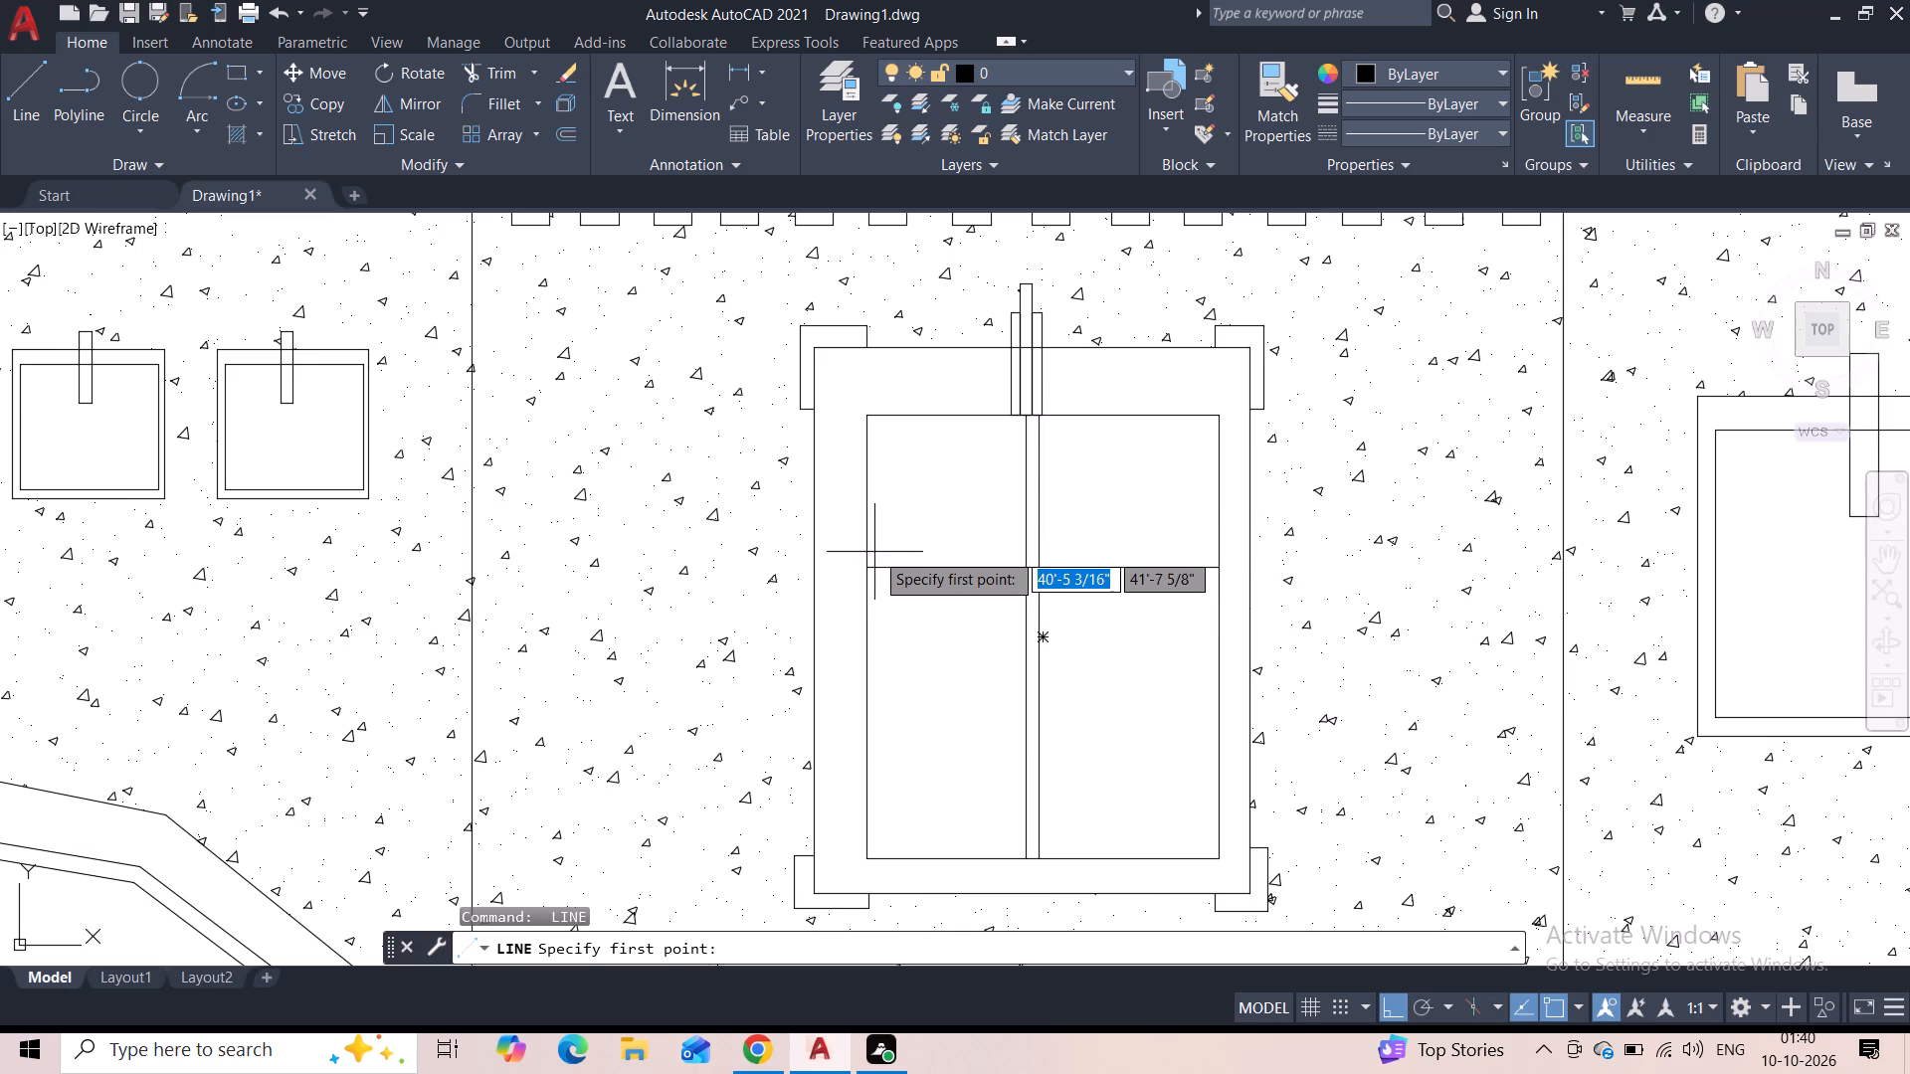
pyautogui.scroll(2, 874, 547)
pyautogui.click(849, 564)
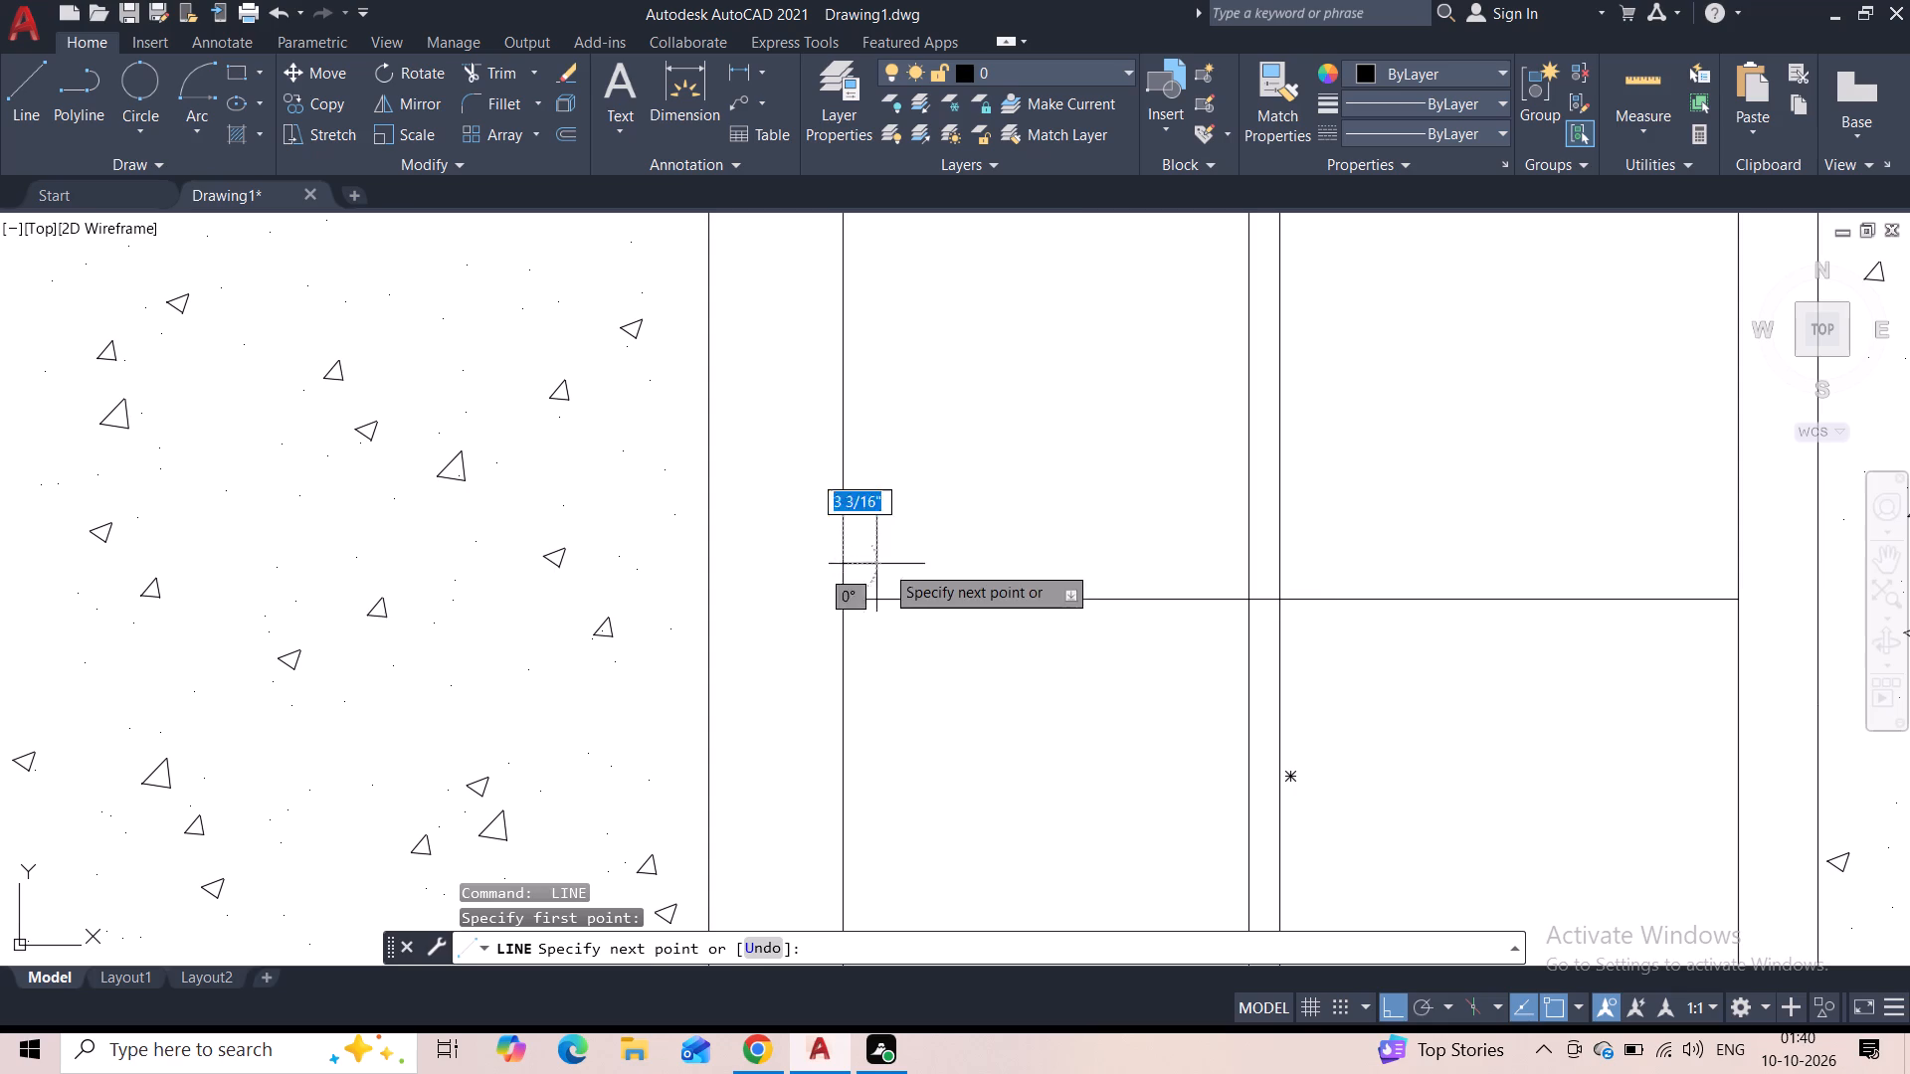
pyautogui.click(1737, 569)
pyautogui.press('Escape')
# Draw a second pair of closely spaced horizontal lines across the central window's inner frame, roughly two thirds of the way down.
pyautogui.scroll(-2, 1516, 537)
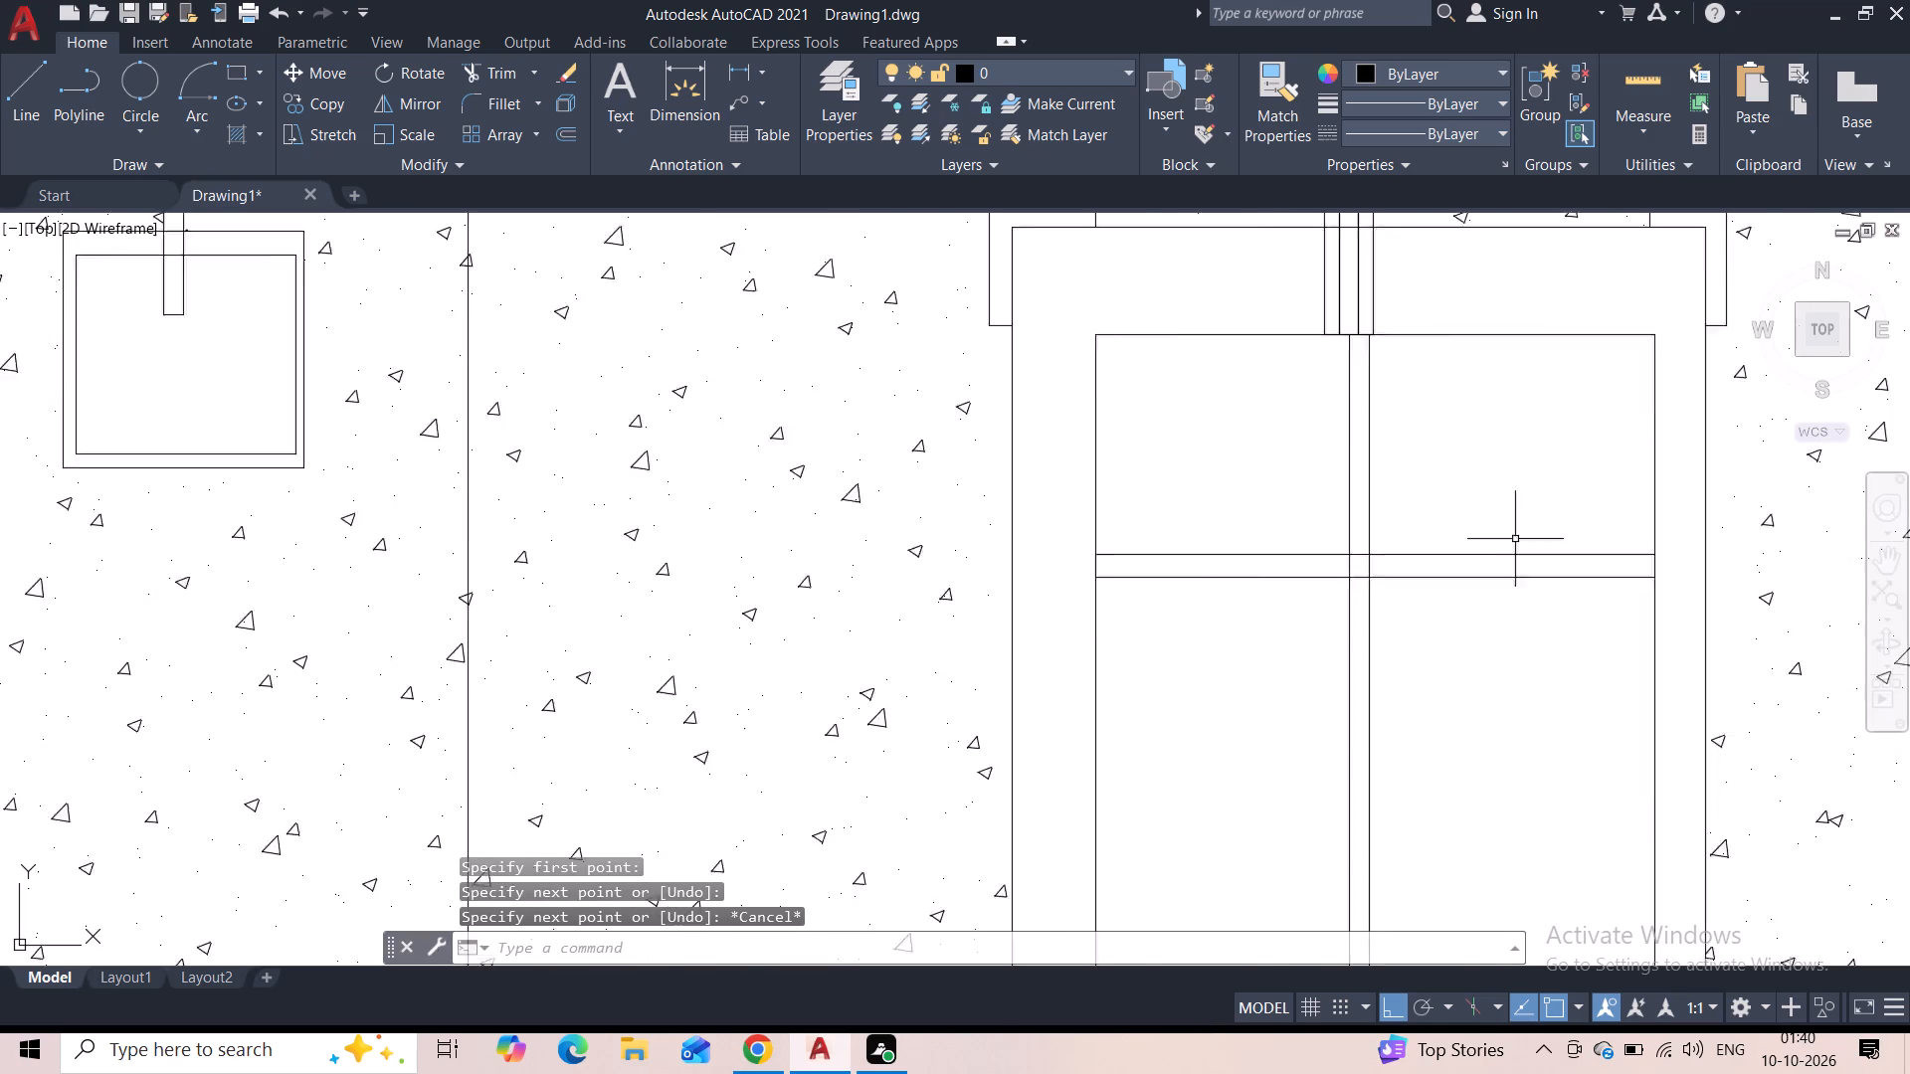
pyautogui.press('space')
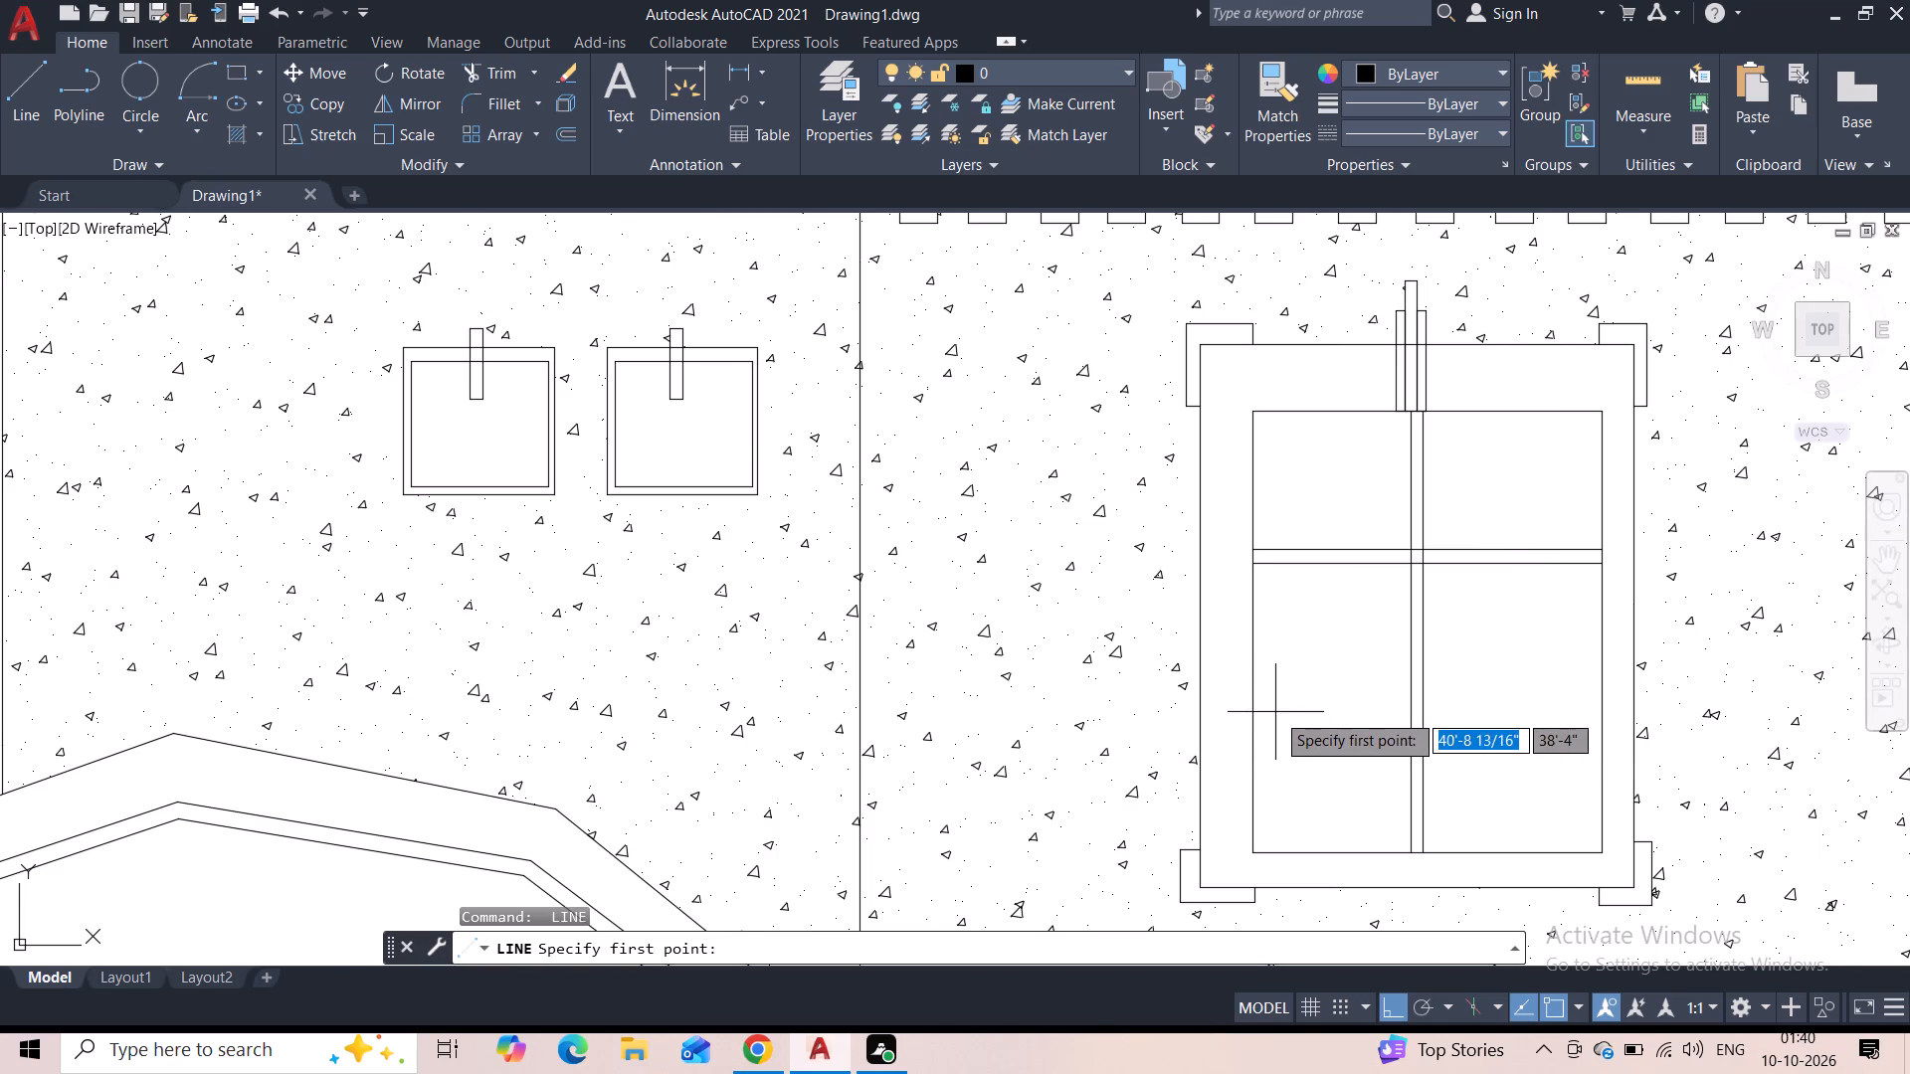
pyautogui.click(1256, 721)
pyautogui.click(1593, 727)
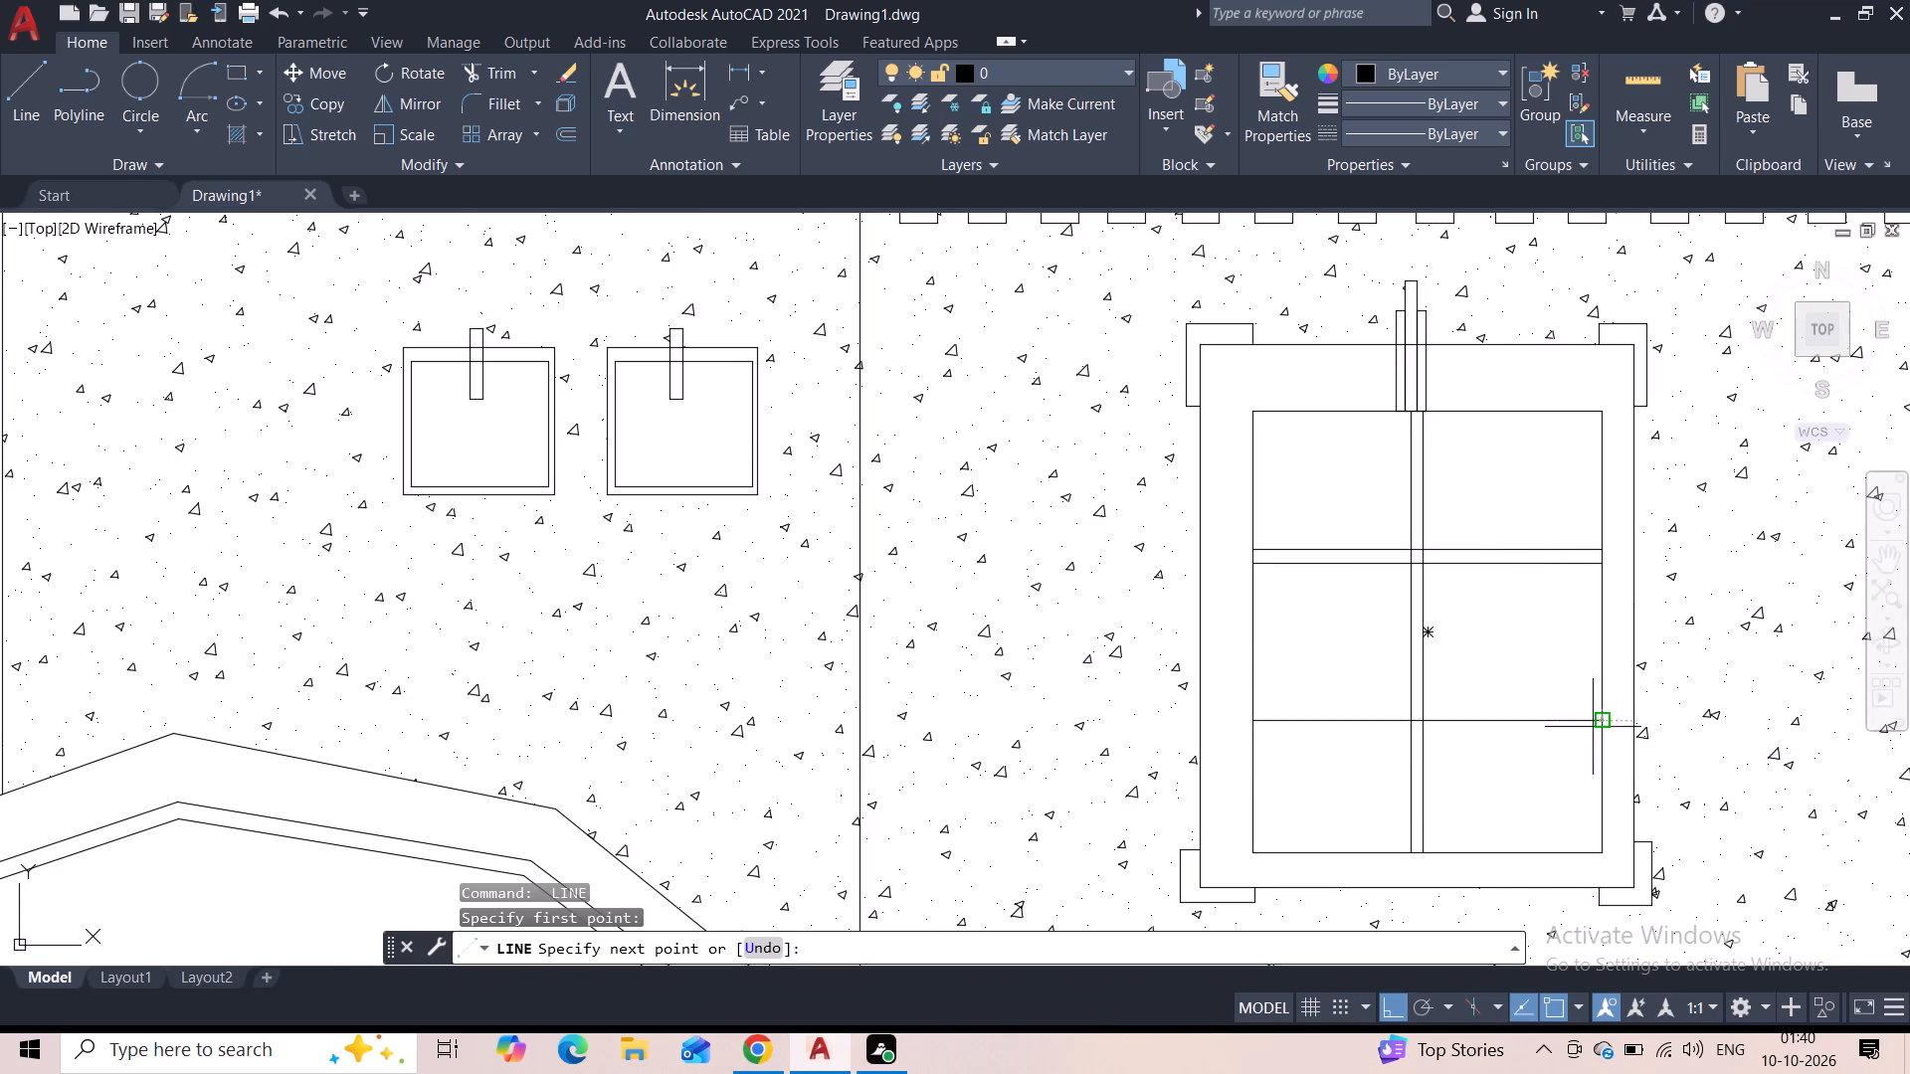
pyautogui.press('Escape')
pyautogui.press('space')
pyautogui.scroll(1, 1279, 746)
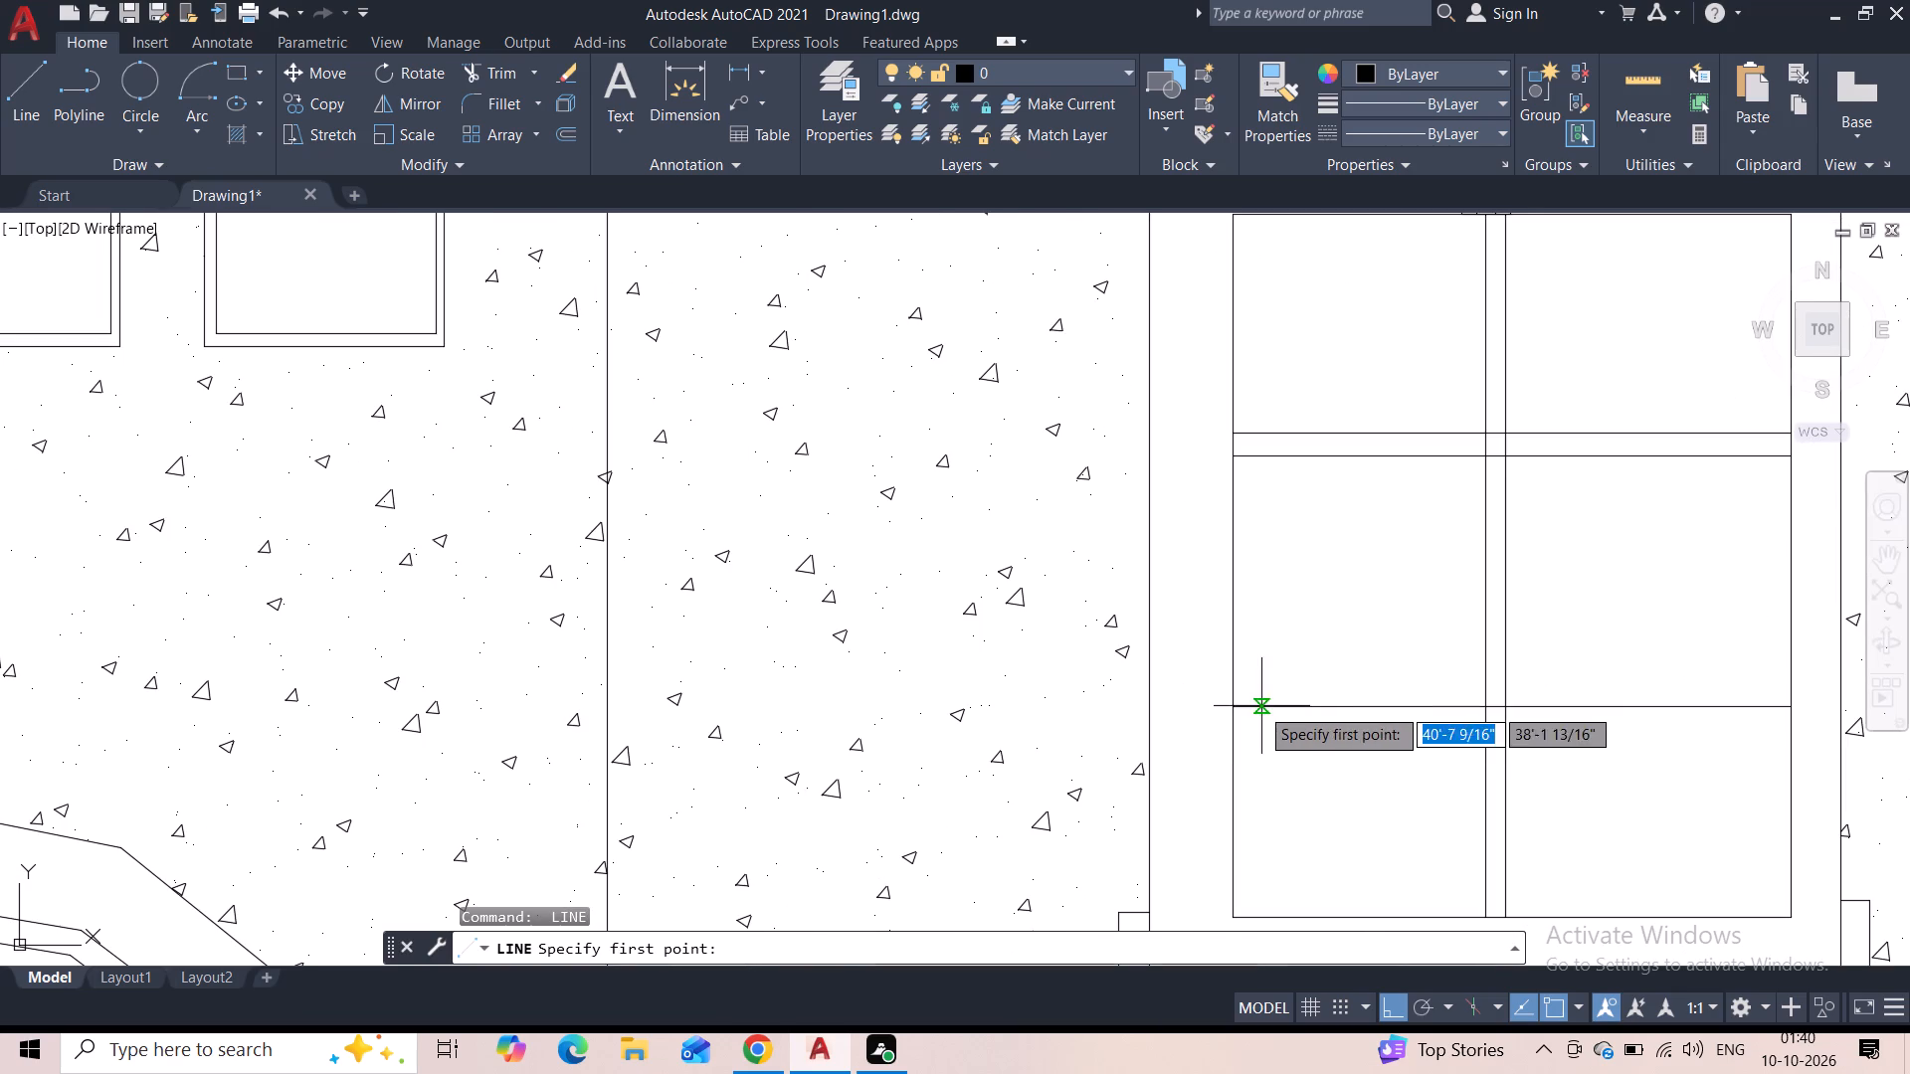
pyautogui.click(1241, 729)
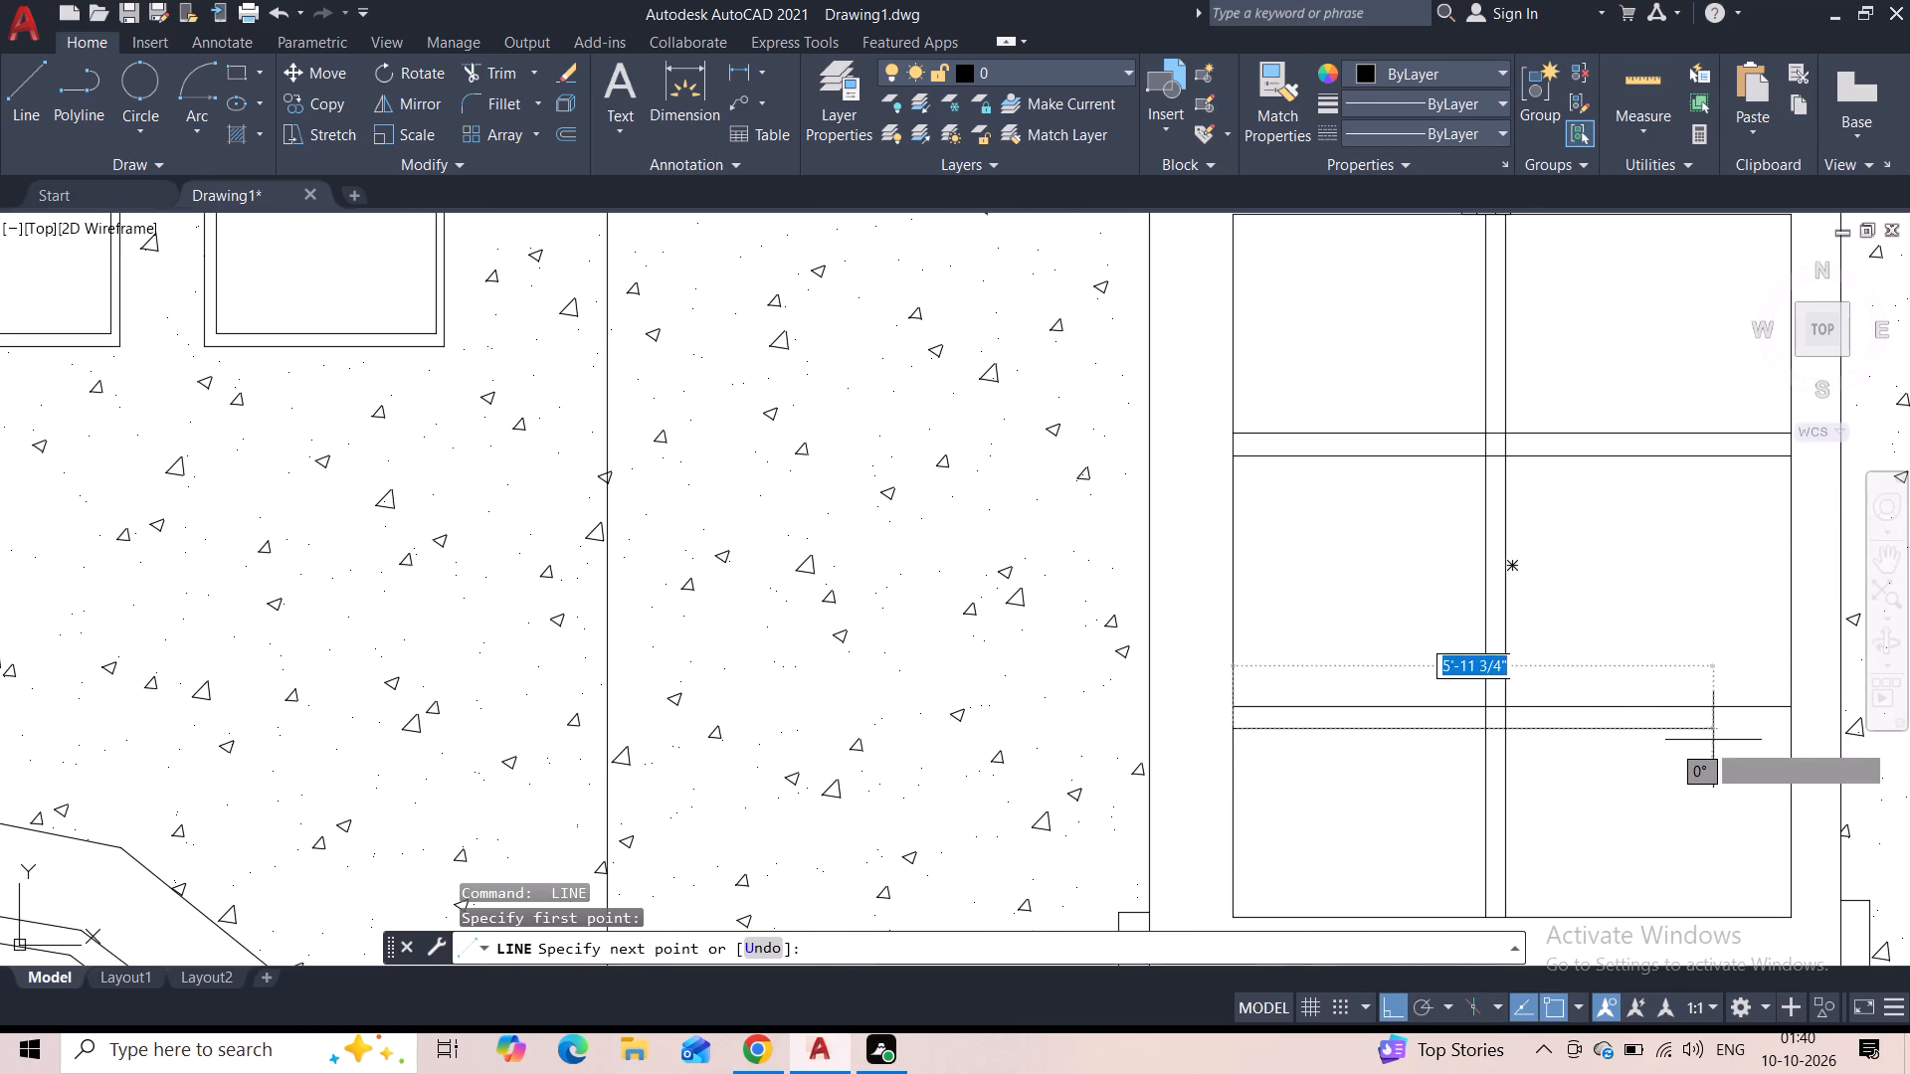
pyautogui.click(1787, 738)
pyautogui.press('Escape')
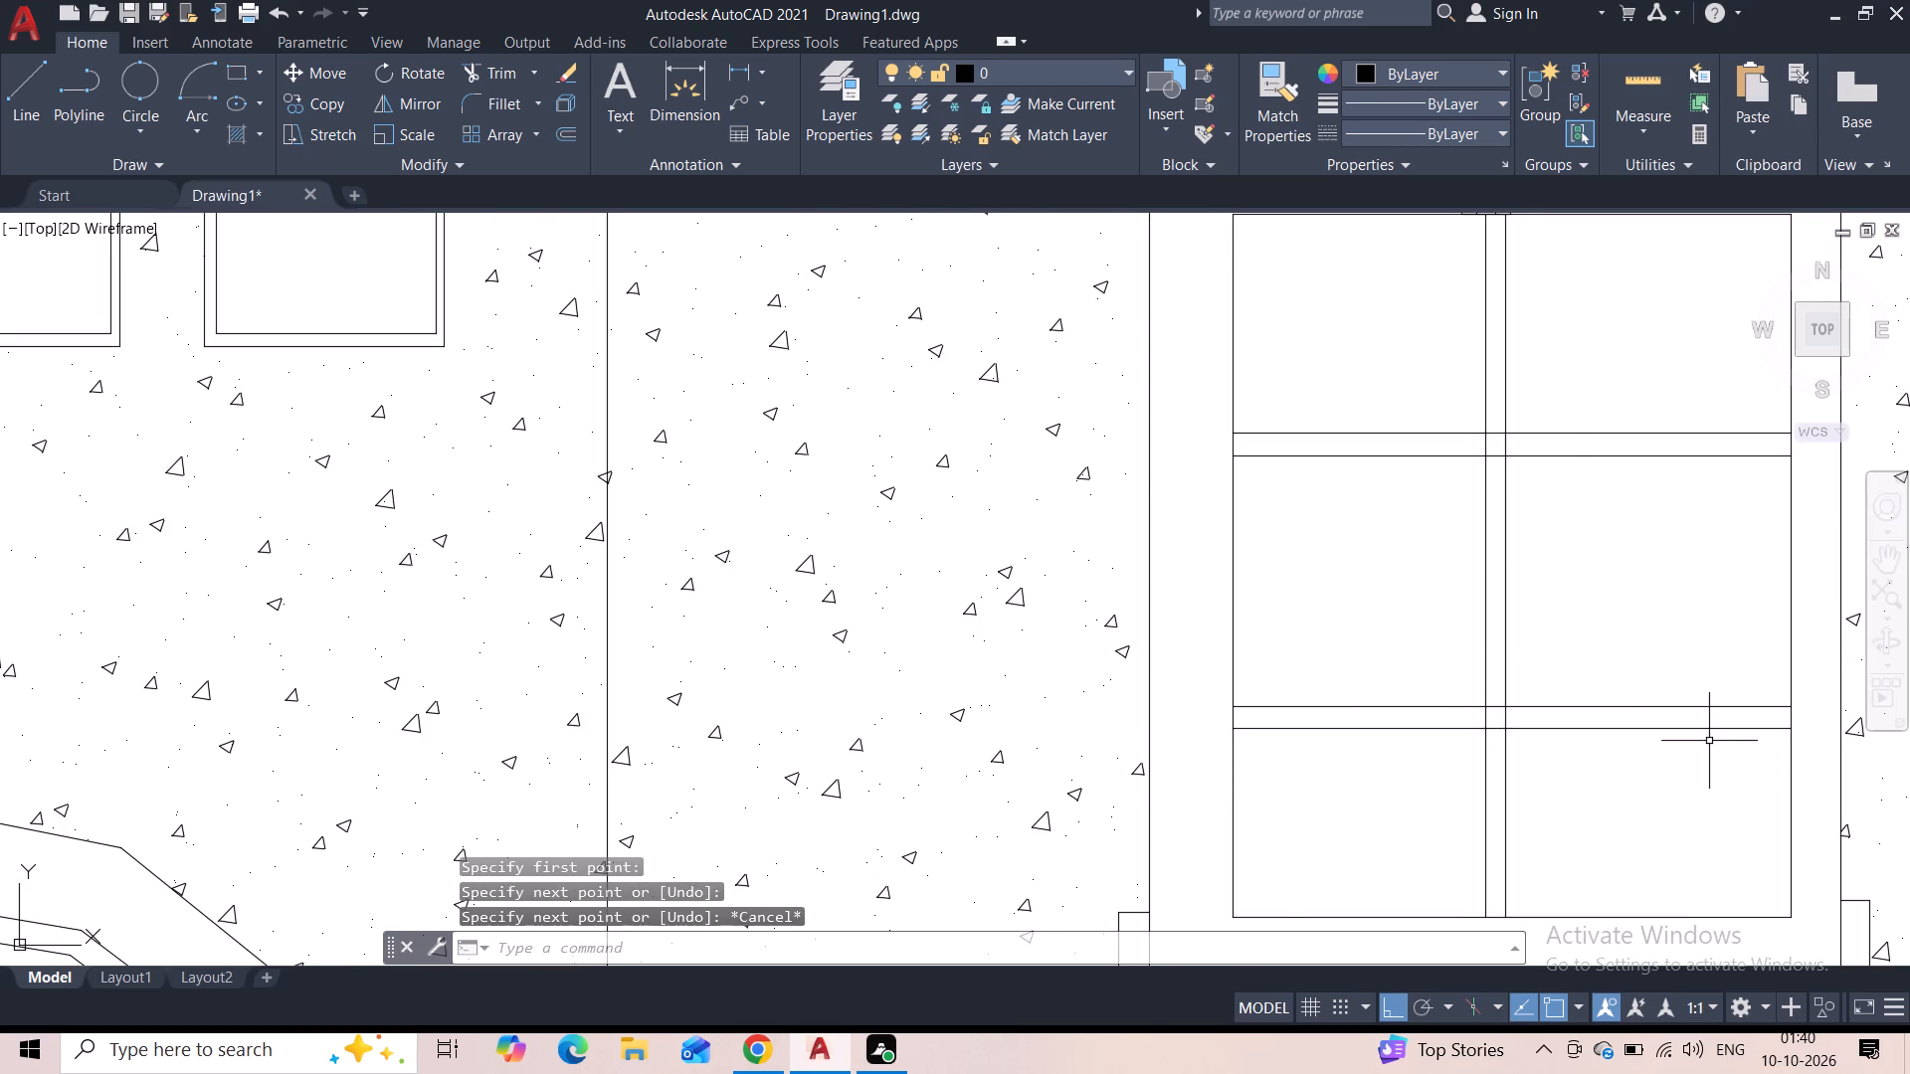
pyautogui.scroll(-2, 1709, 741)
pyautogui.moveTo(1685, 701); pyautogui.dragTo(1152, 583, button='middle')
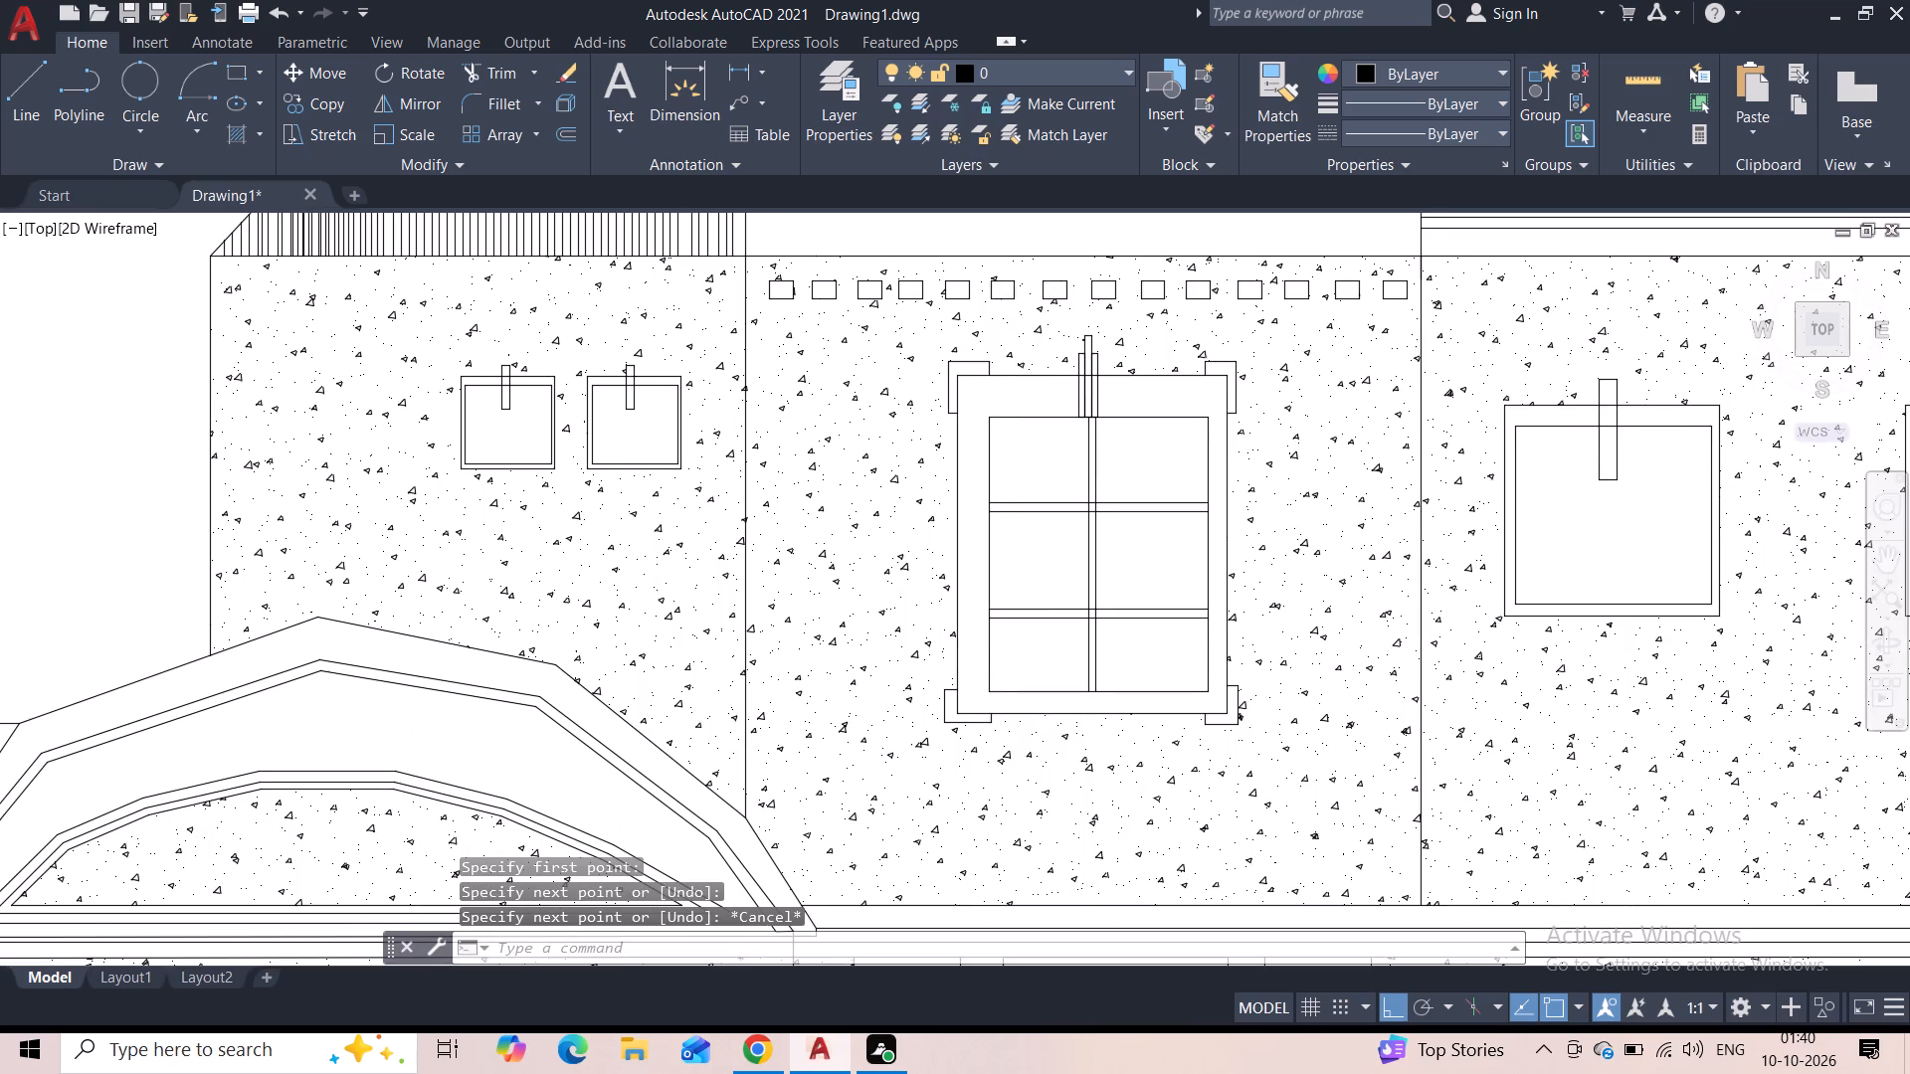
pyautogui.moveTo(1152, 583); pyautogui.dragTo(1151, 584, button='middle')
pyautogui.scroll(-2, 1383, 630)
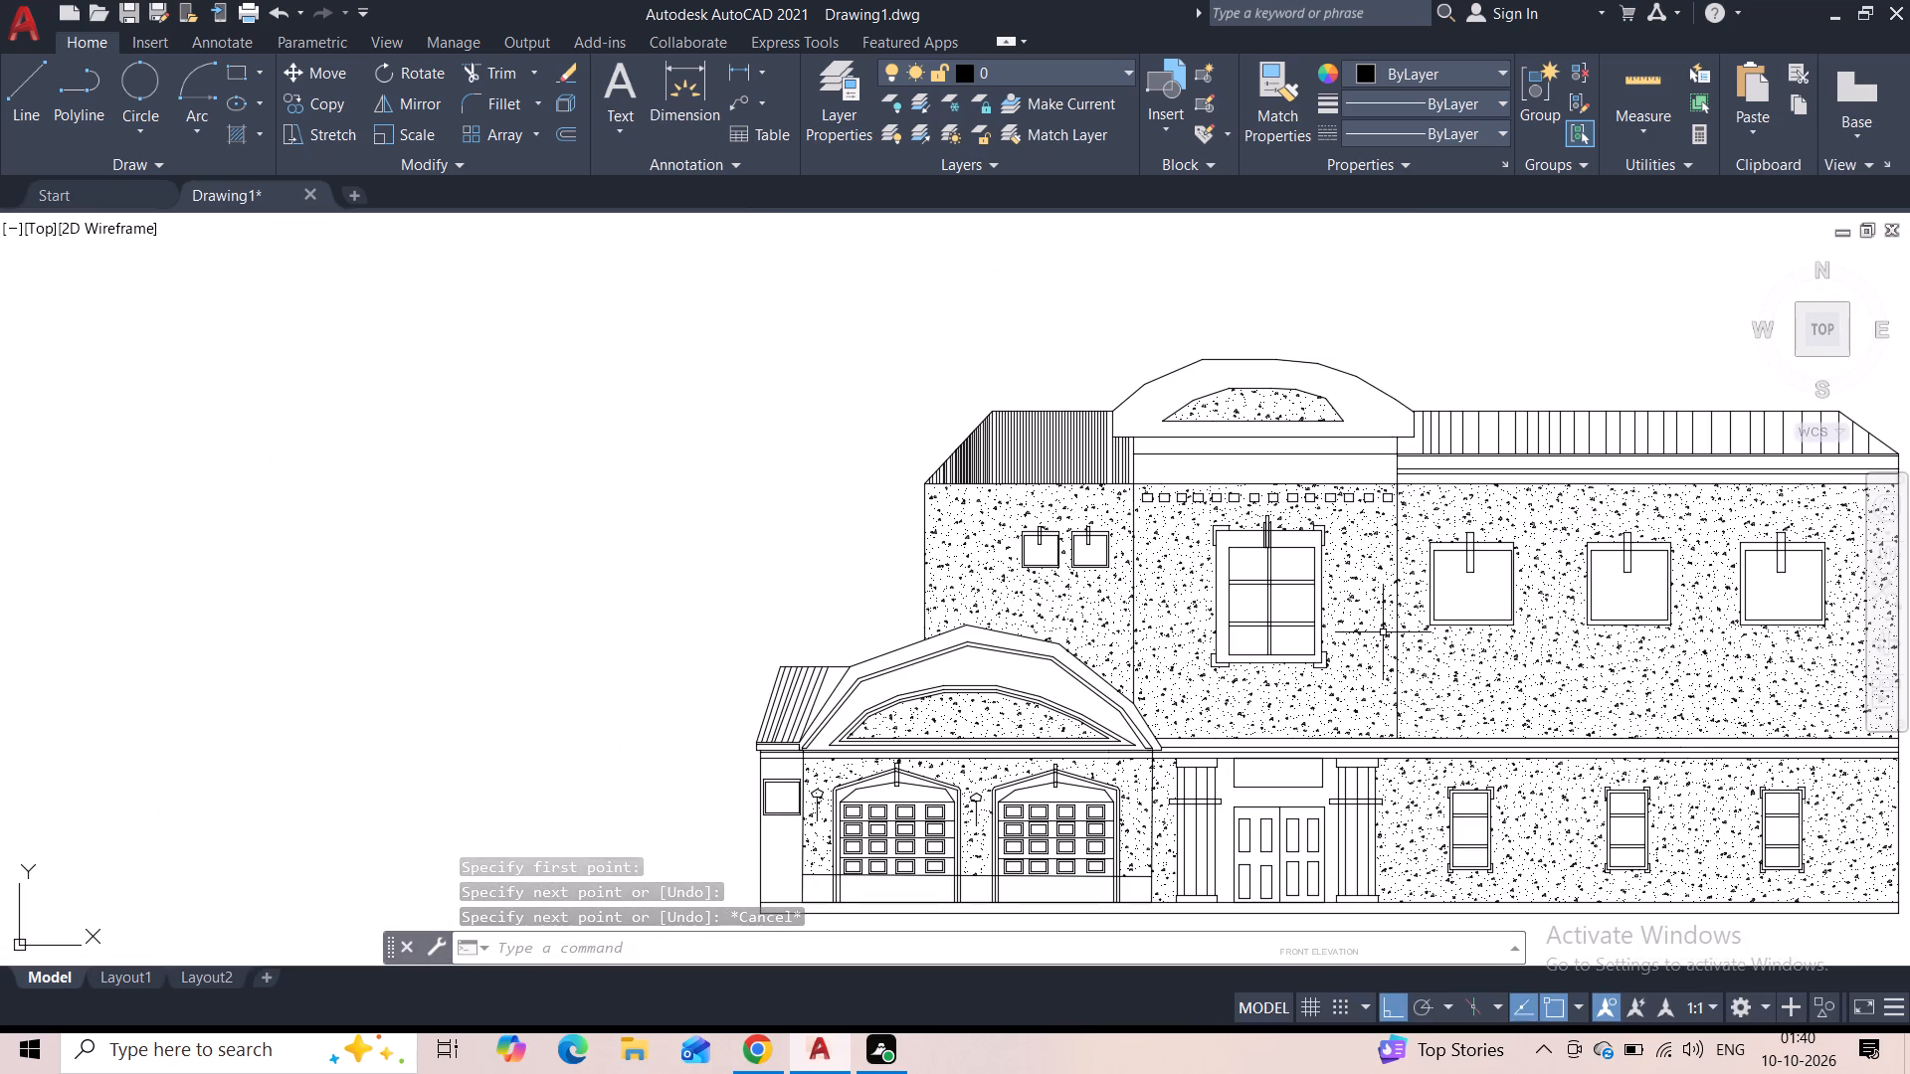
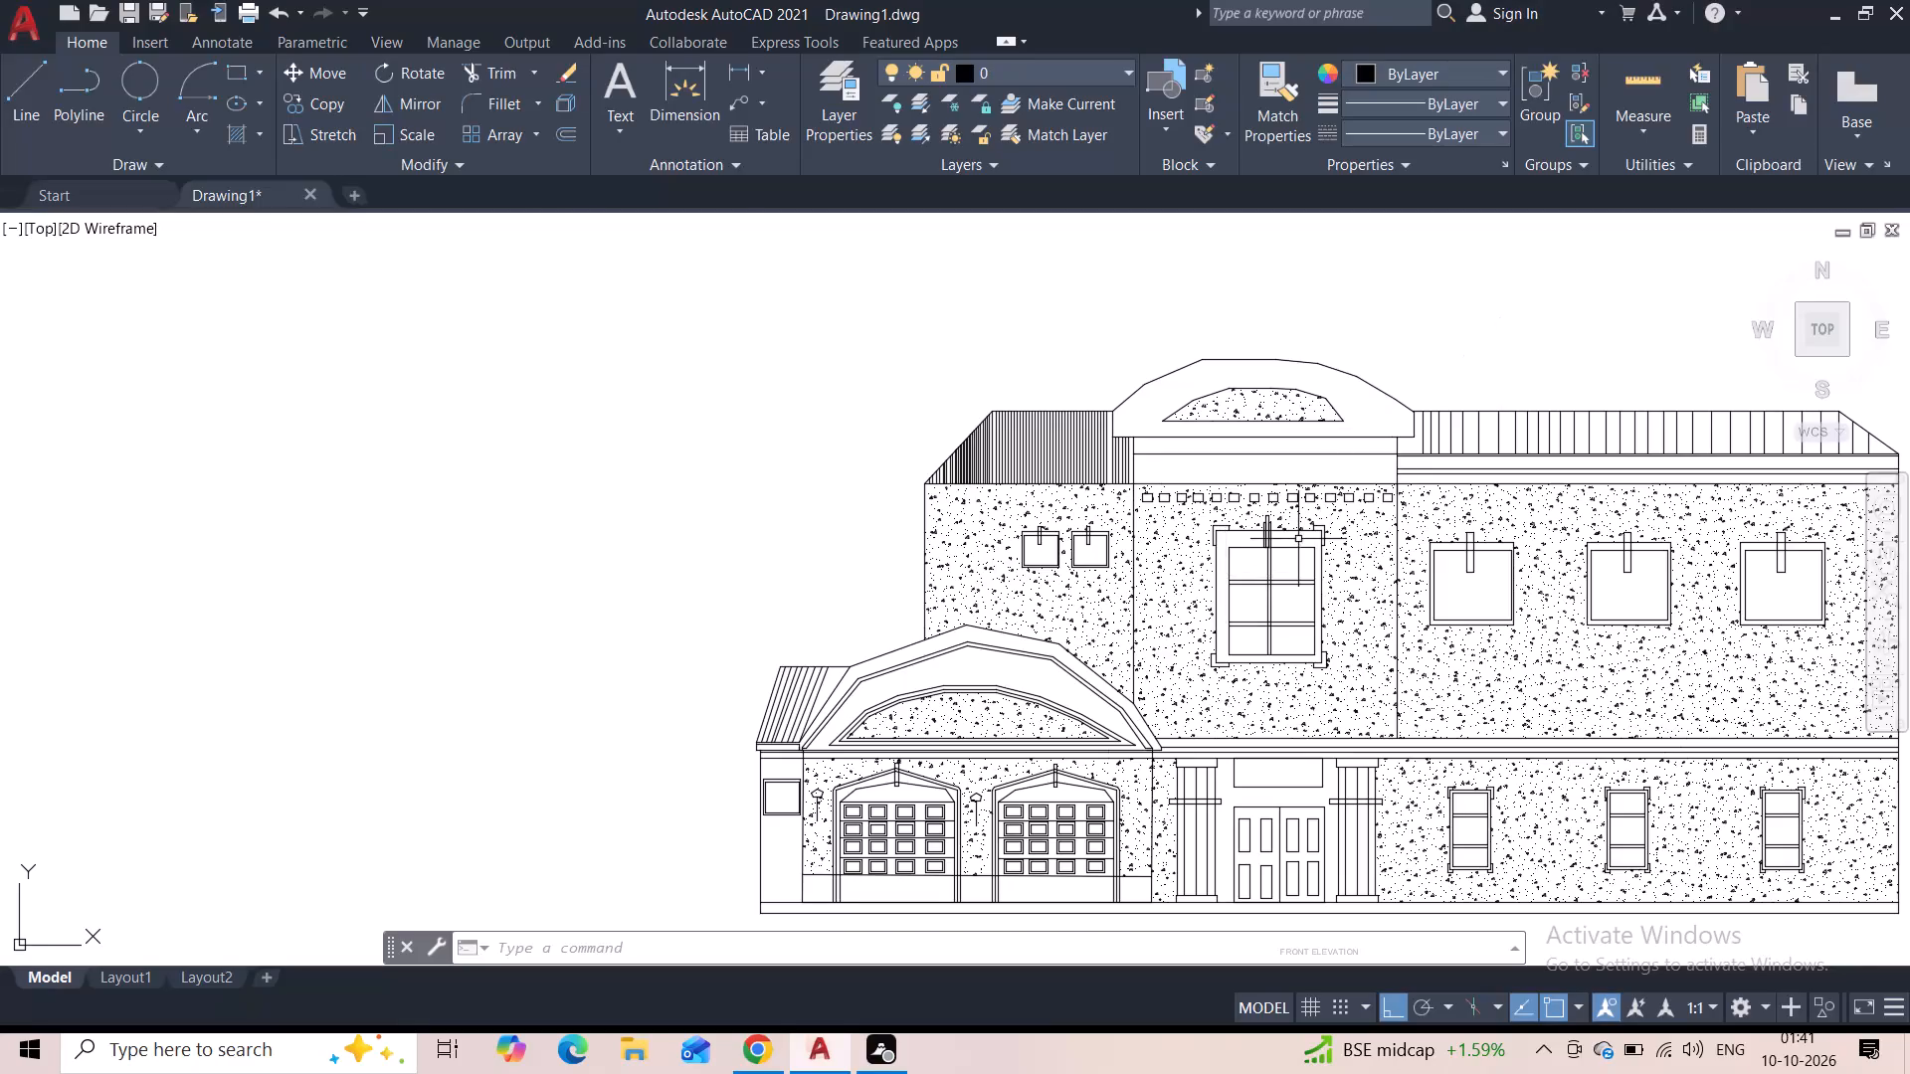
# Fill the central window's vertical mullion and upper horizontal mullion with the SOLID hatch pattern.
pyautogui.scroll(2, 1284, 543)
pyautogui.press('h')
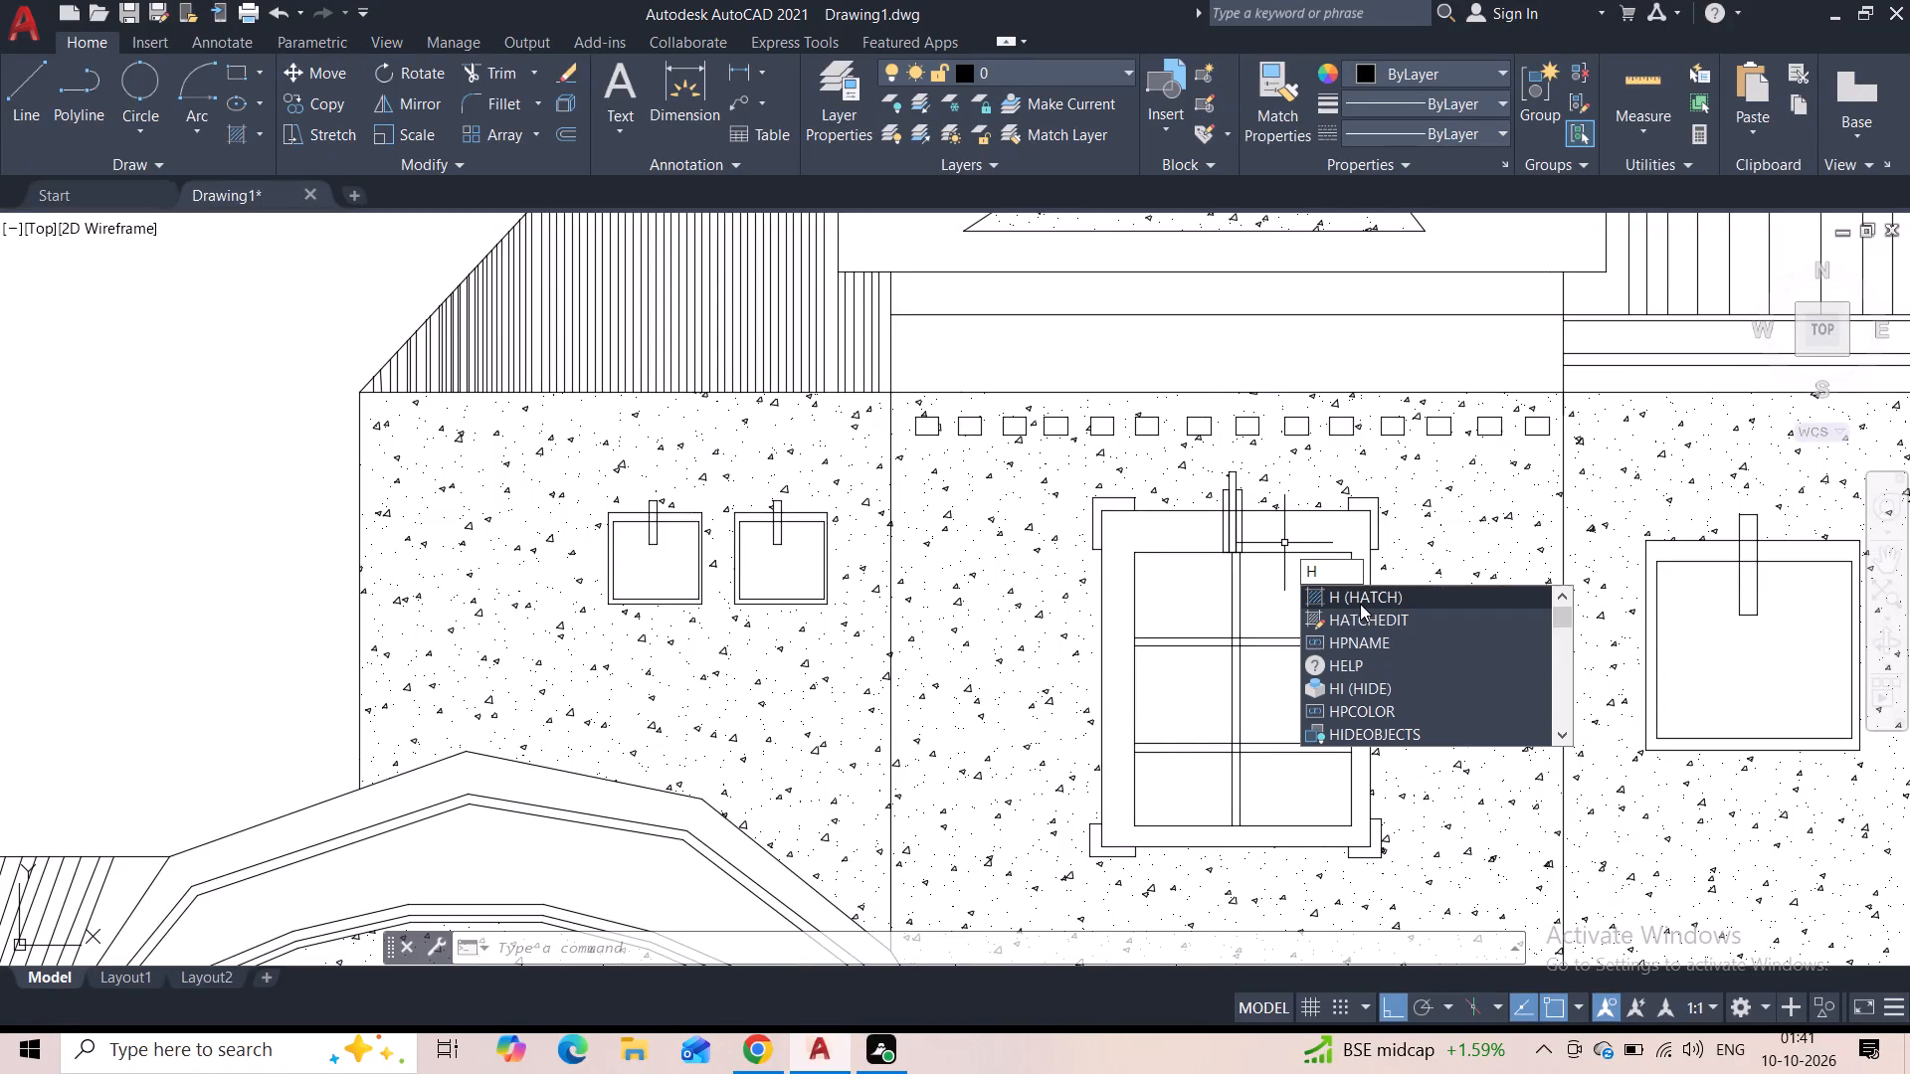
pyautogui.click(1359, 593)
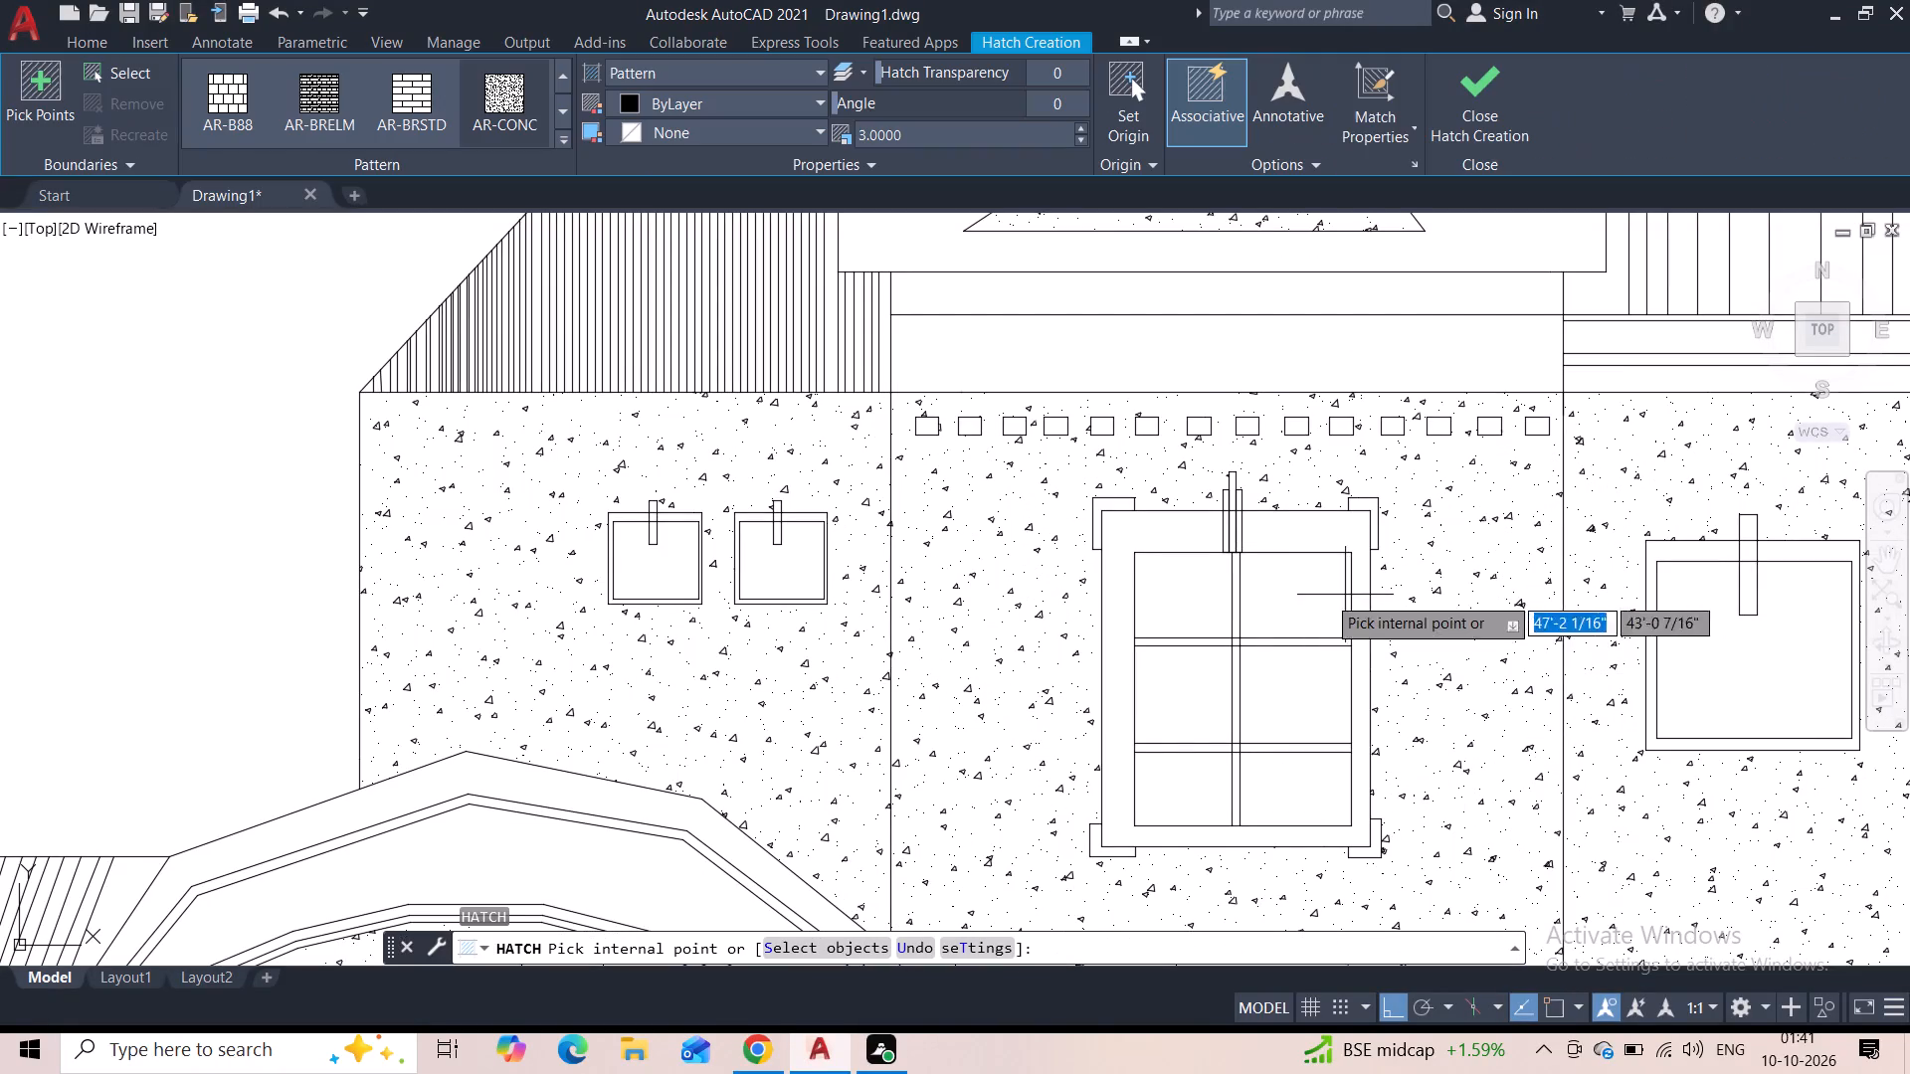
pyautogui.click(569, 139)
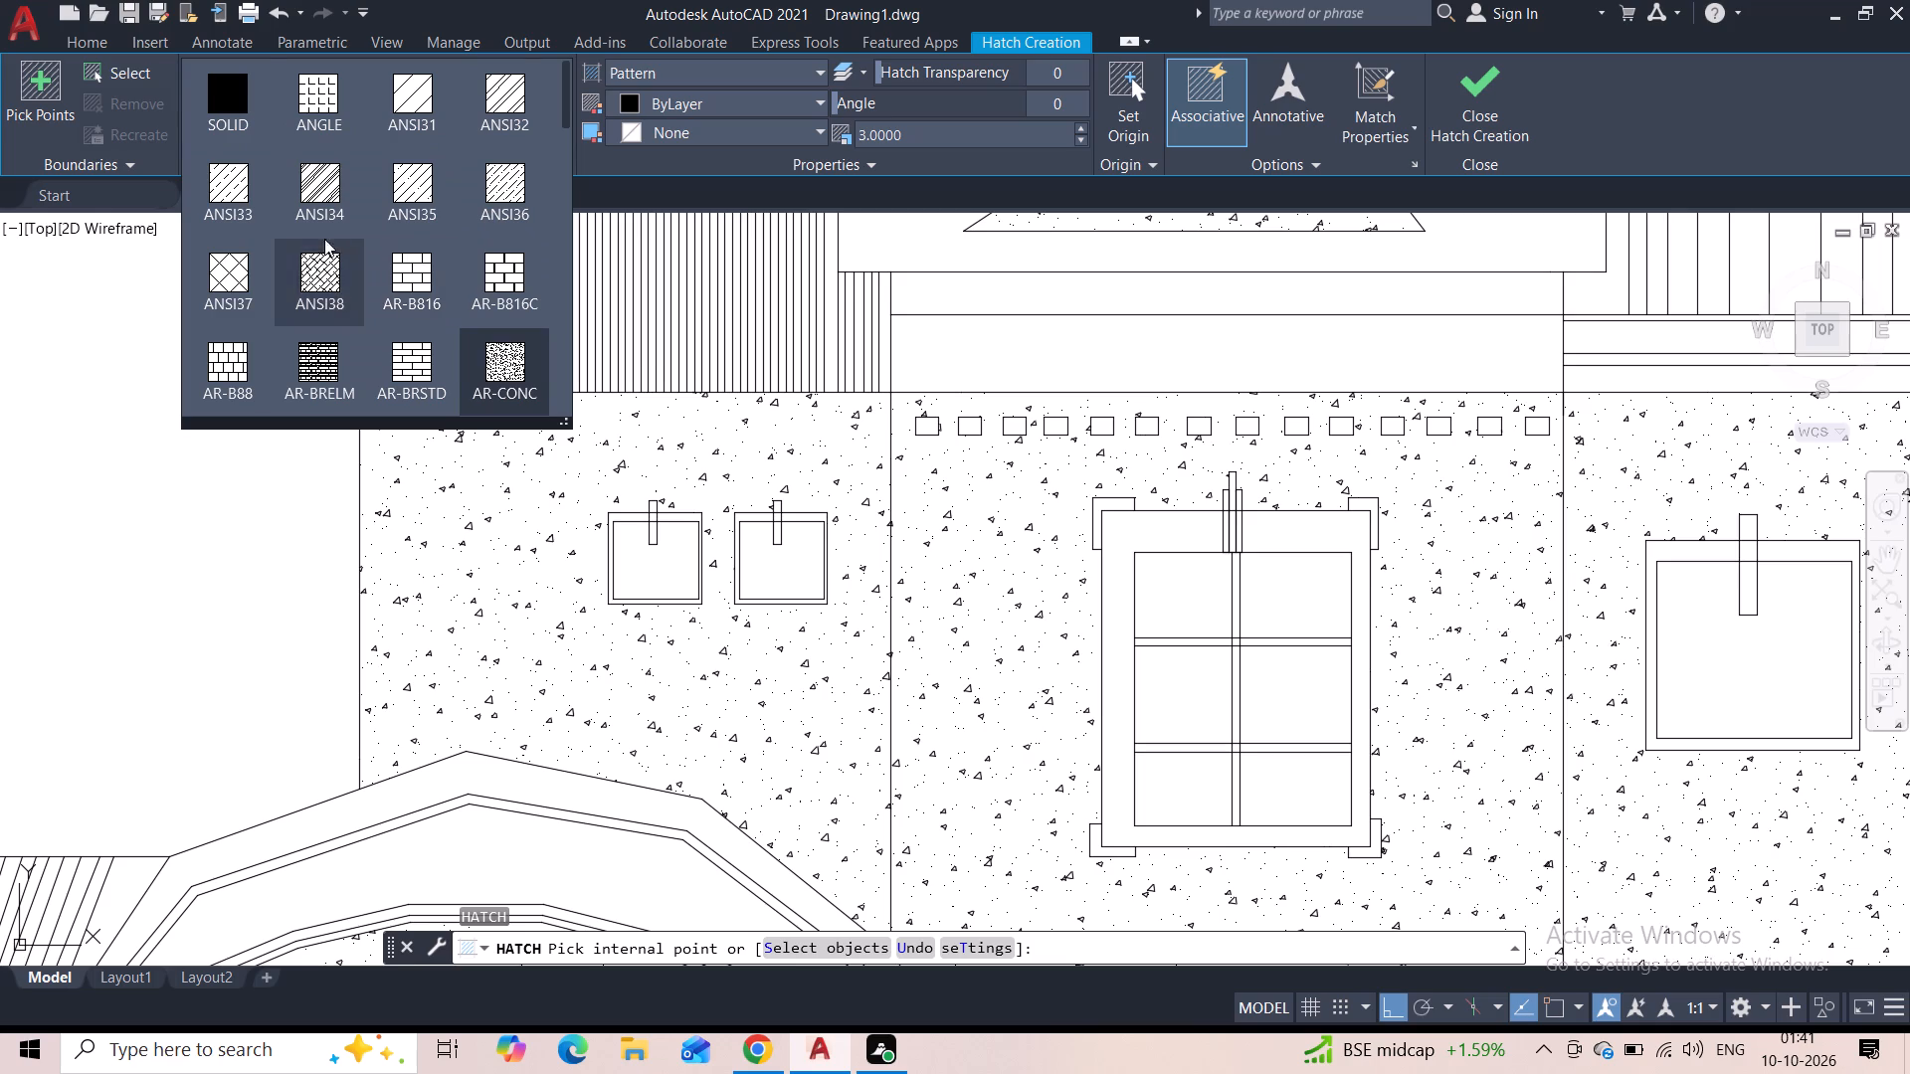
pyautogui.click(232, 126)
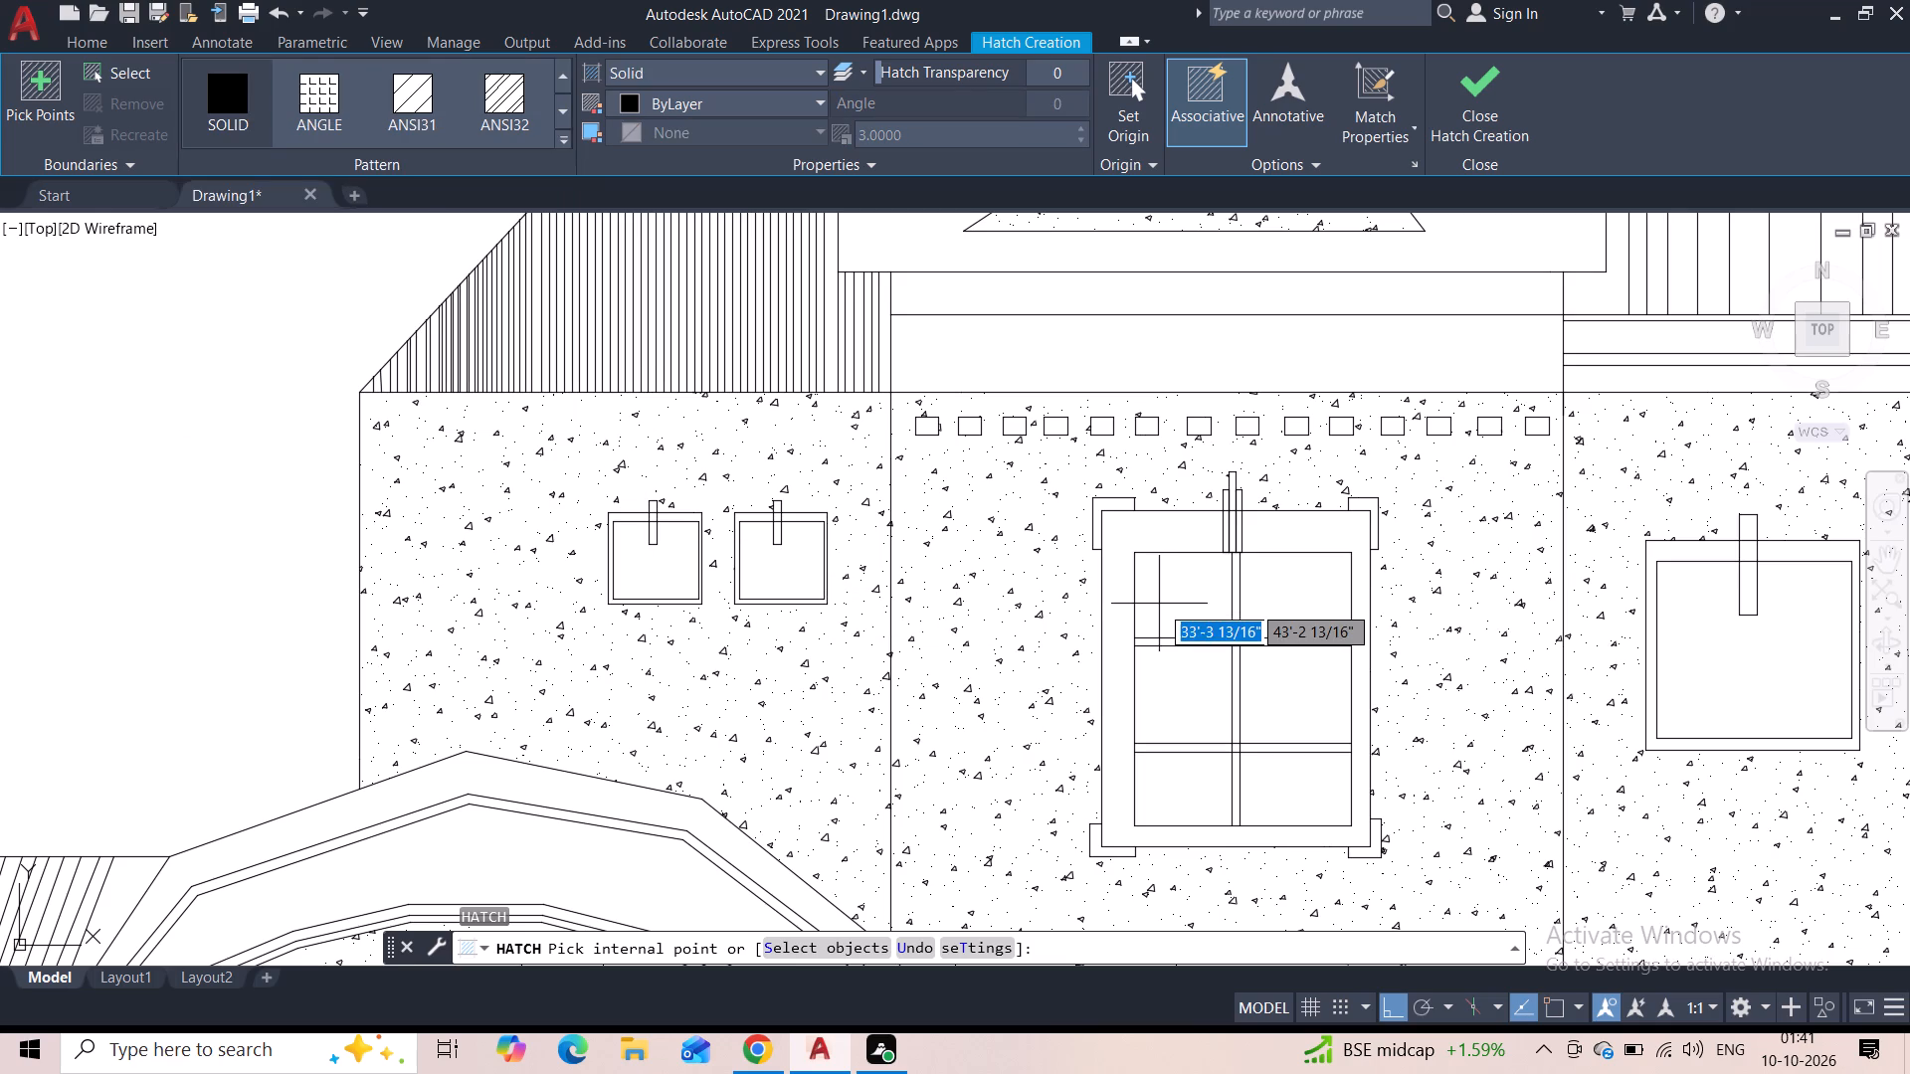
pyautogui.scroll(3, 1161, 603)
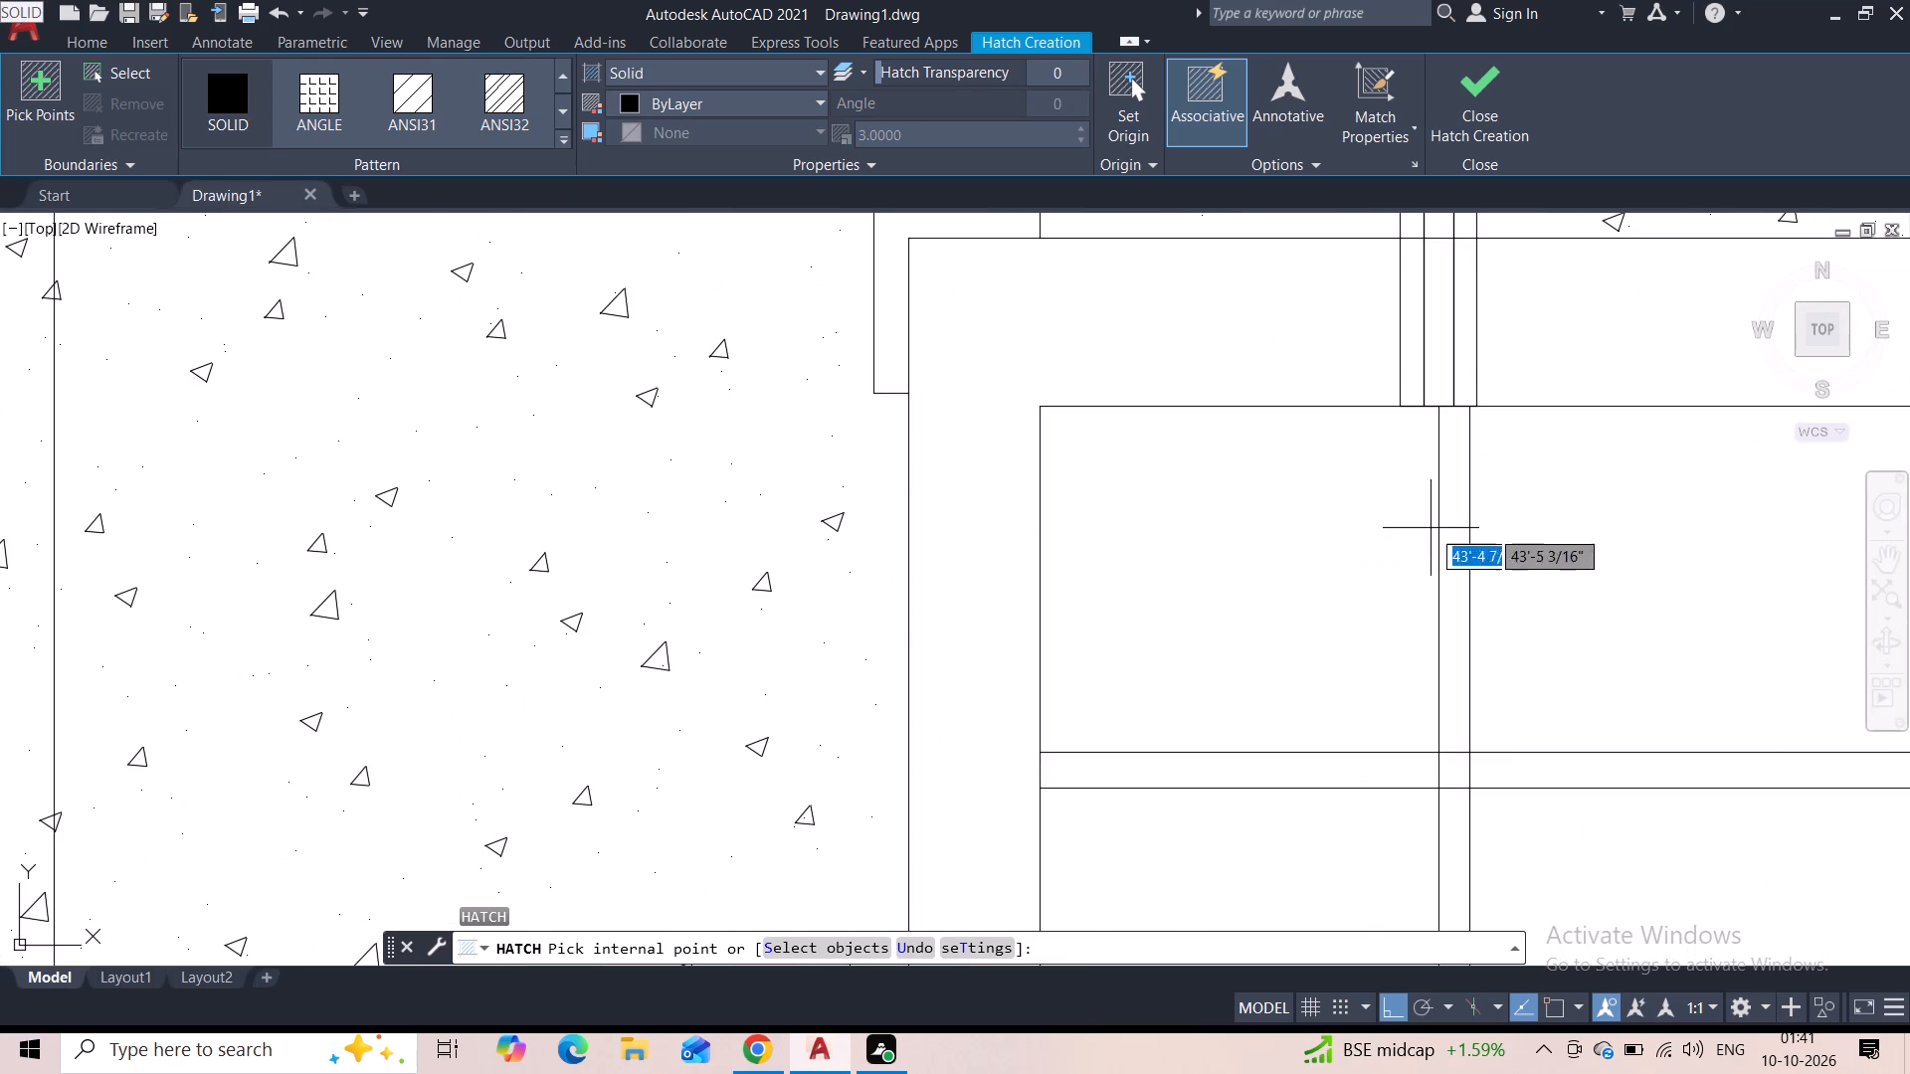
pyautogui.click(1452, 592)
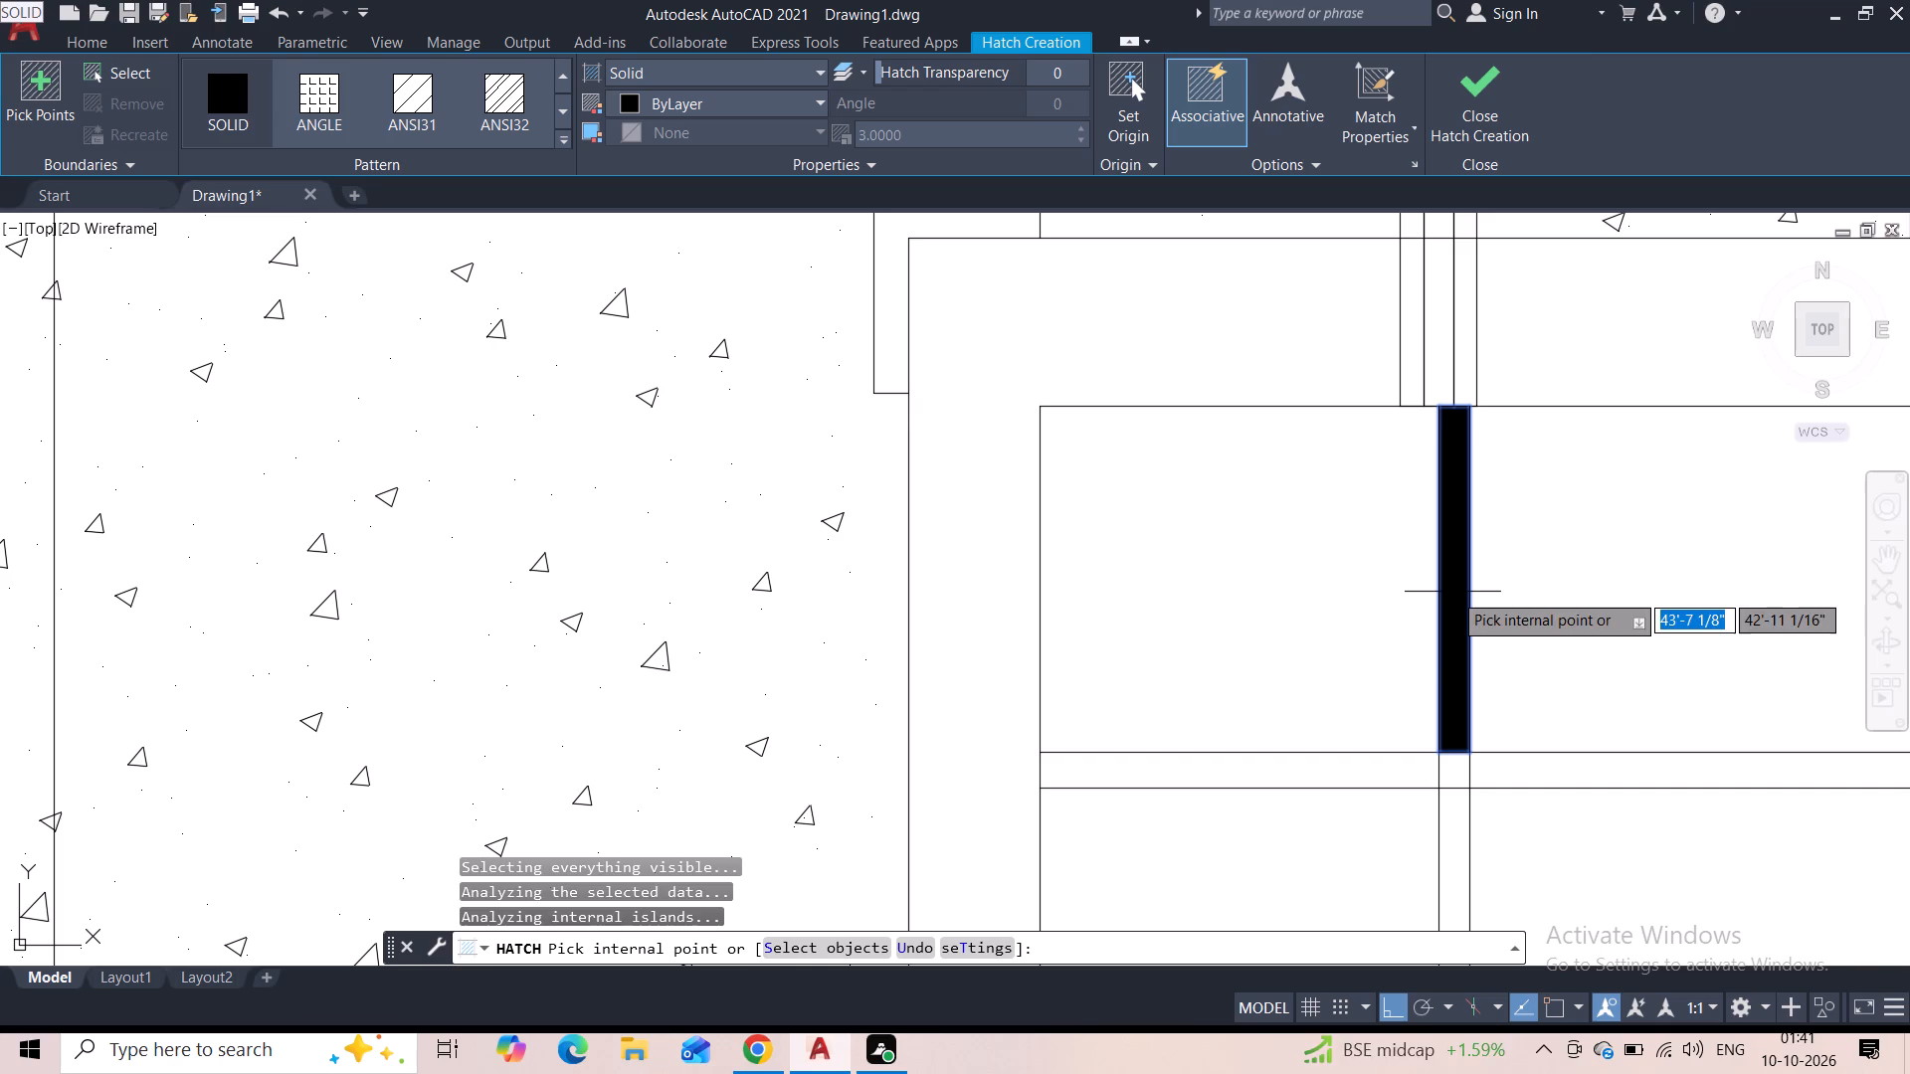
pyautogui.click(1450, 775)
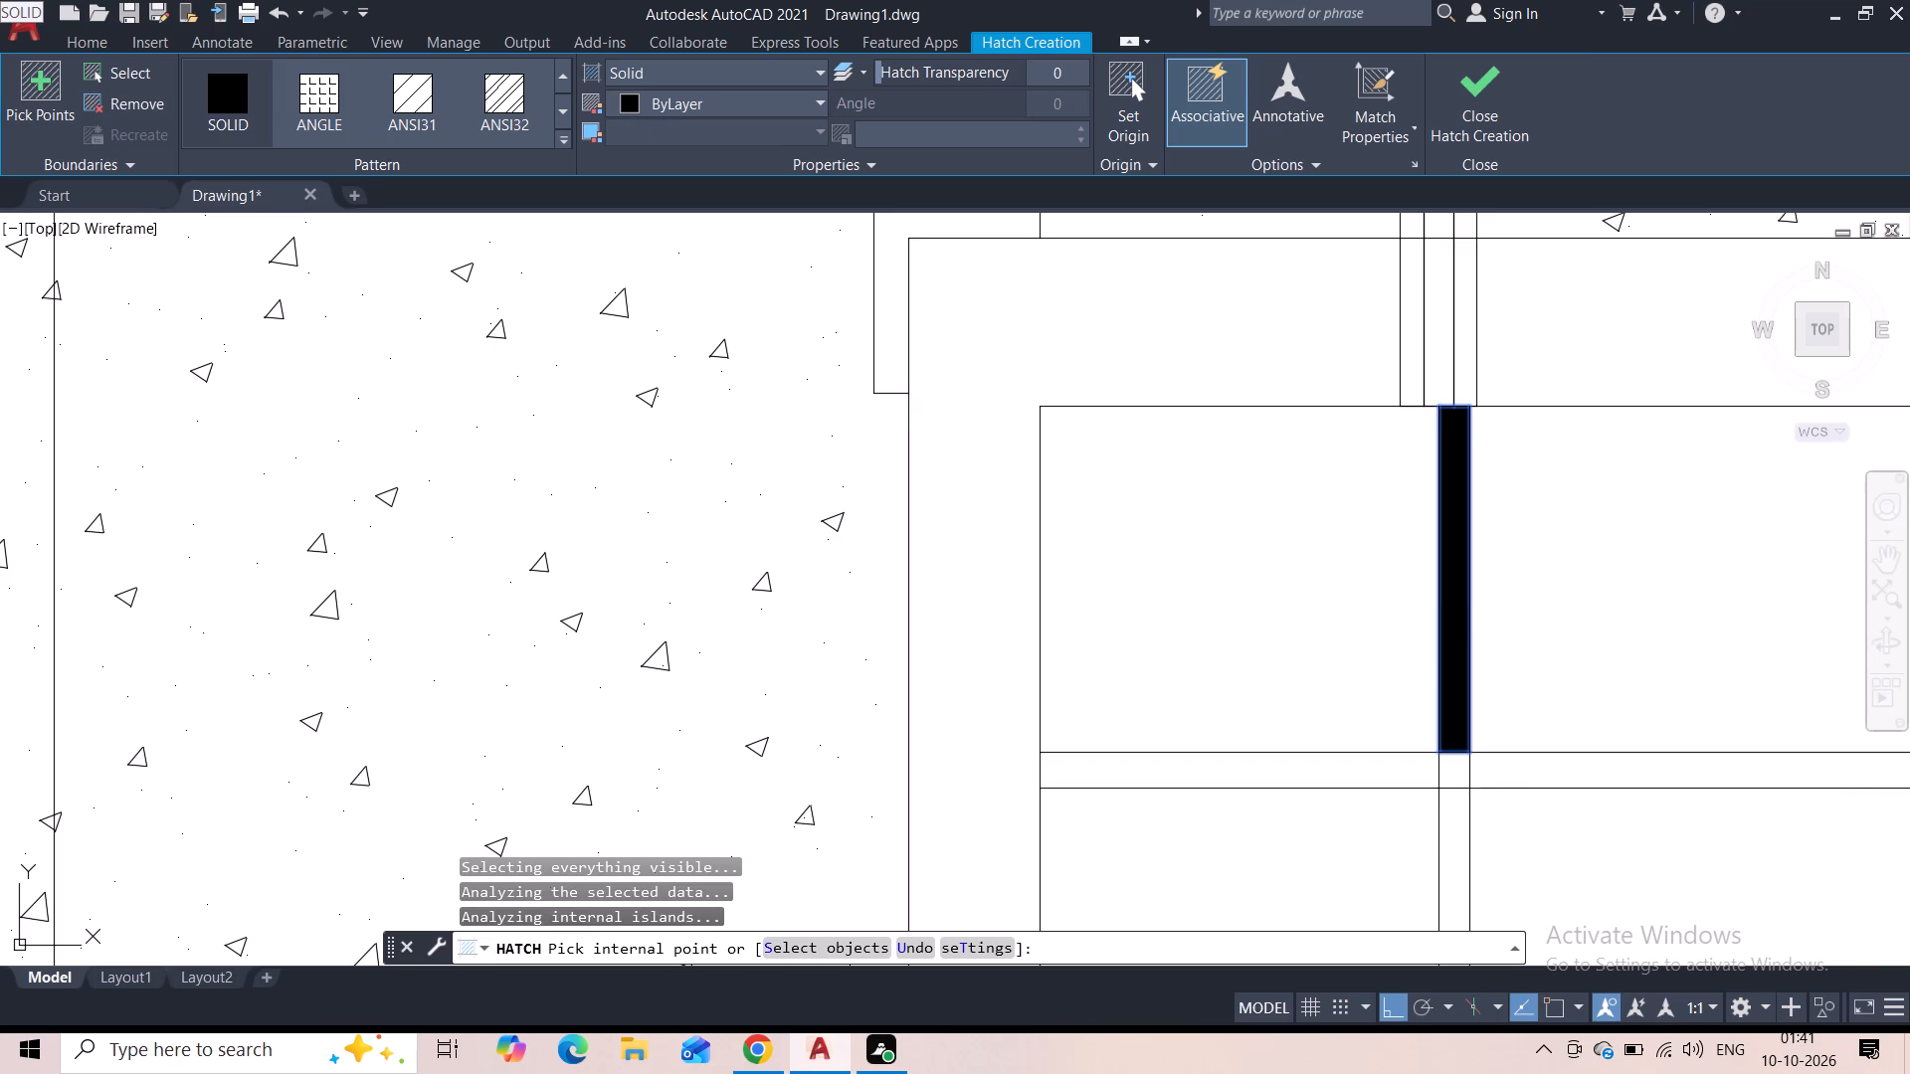
pyautogui.click(1489, 772)
pyautogui.click(1378, 773)
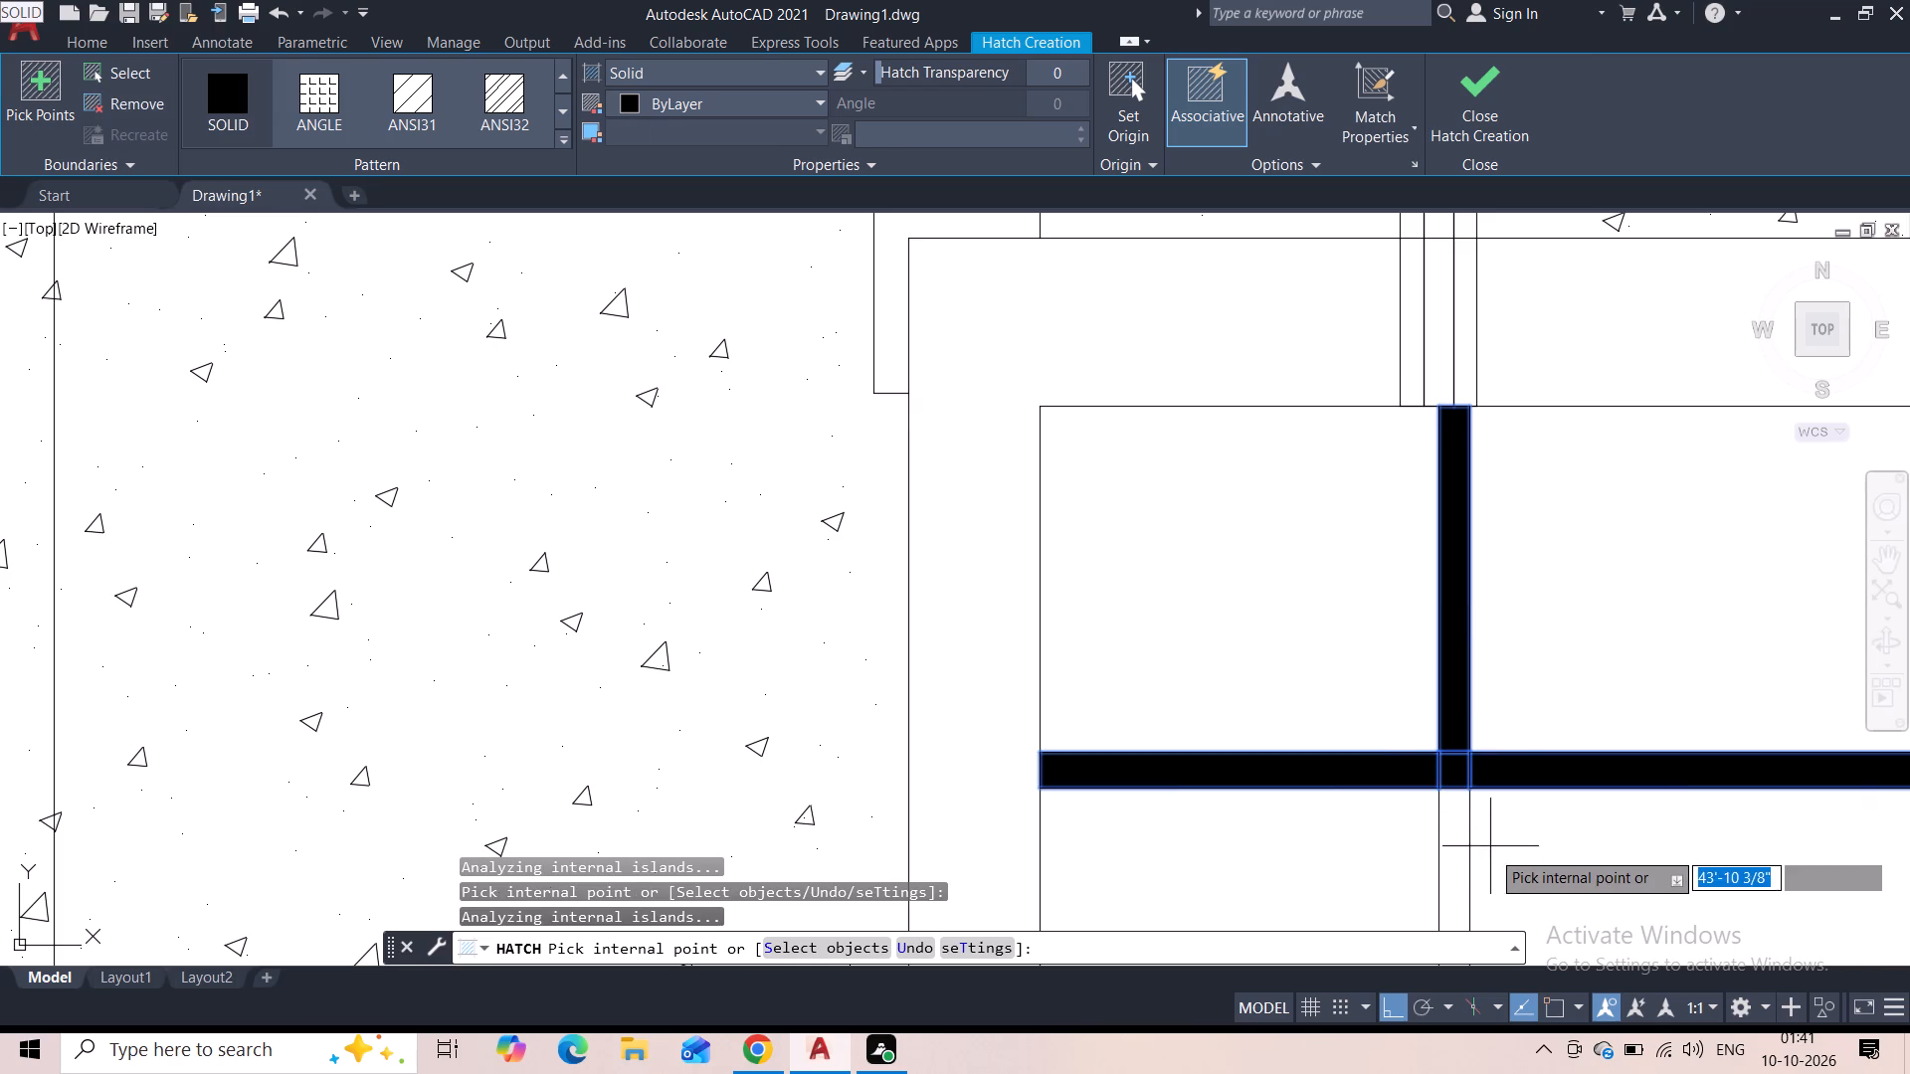
pyautogui.click(1459, 837)
# Solid-fill both halves of the central window's lower horizontal mullion, undoing any fill that spills into the panes.
pyautogui.scroll(-2, 1458, 834)
pyautogui.moveTo(1507, 859); pyautogui.dragTo(1437, 741, button='middle')
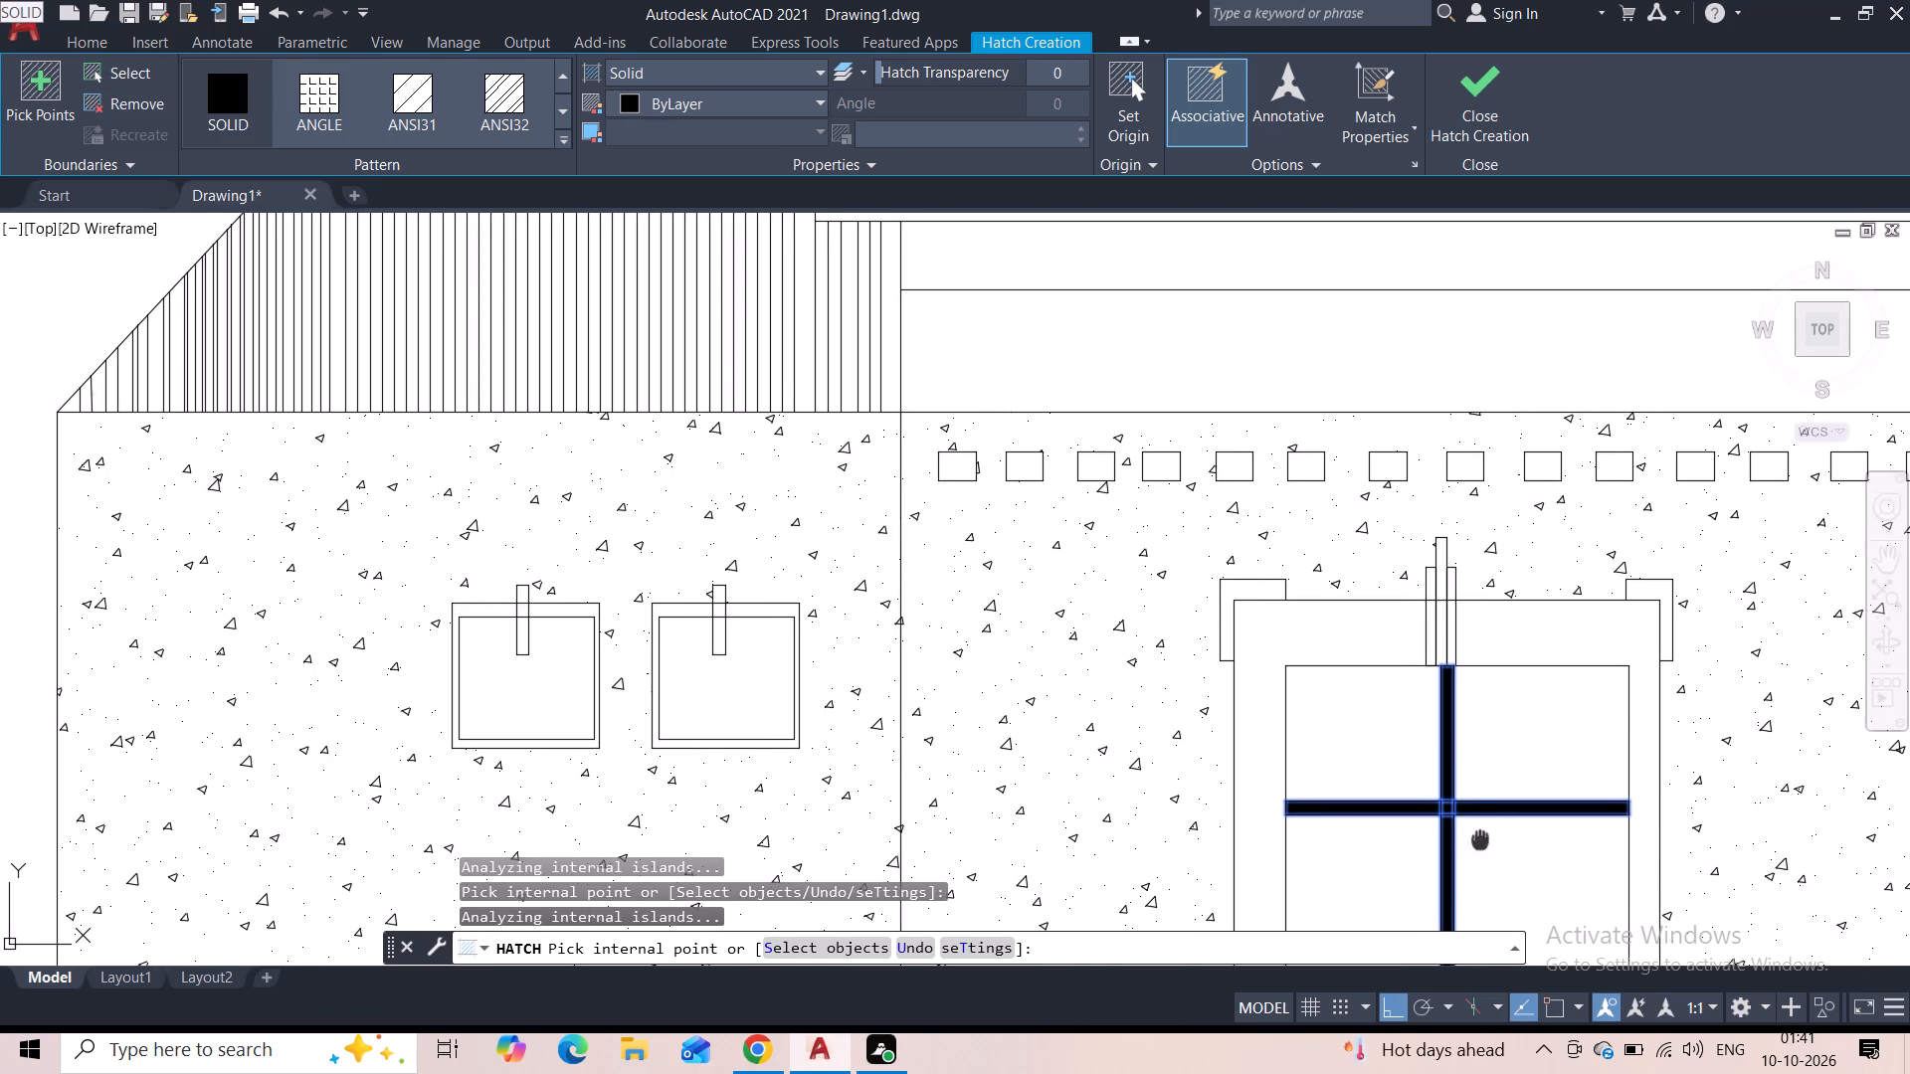
pyautogui.moveTo(1437, 741); pyautogui.dragTo(1272, 455, button='middle')
pyautogui.click(1189, 574)
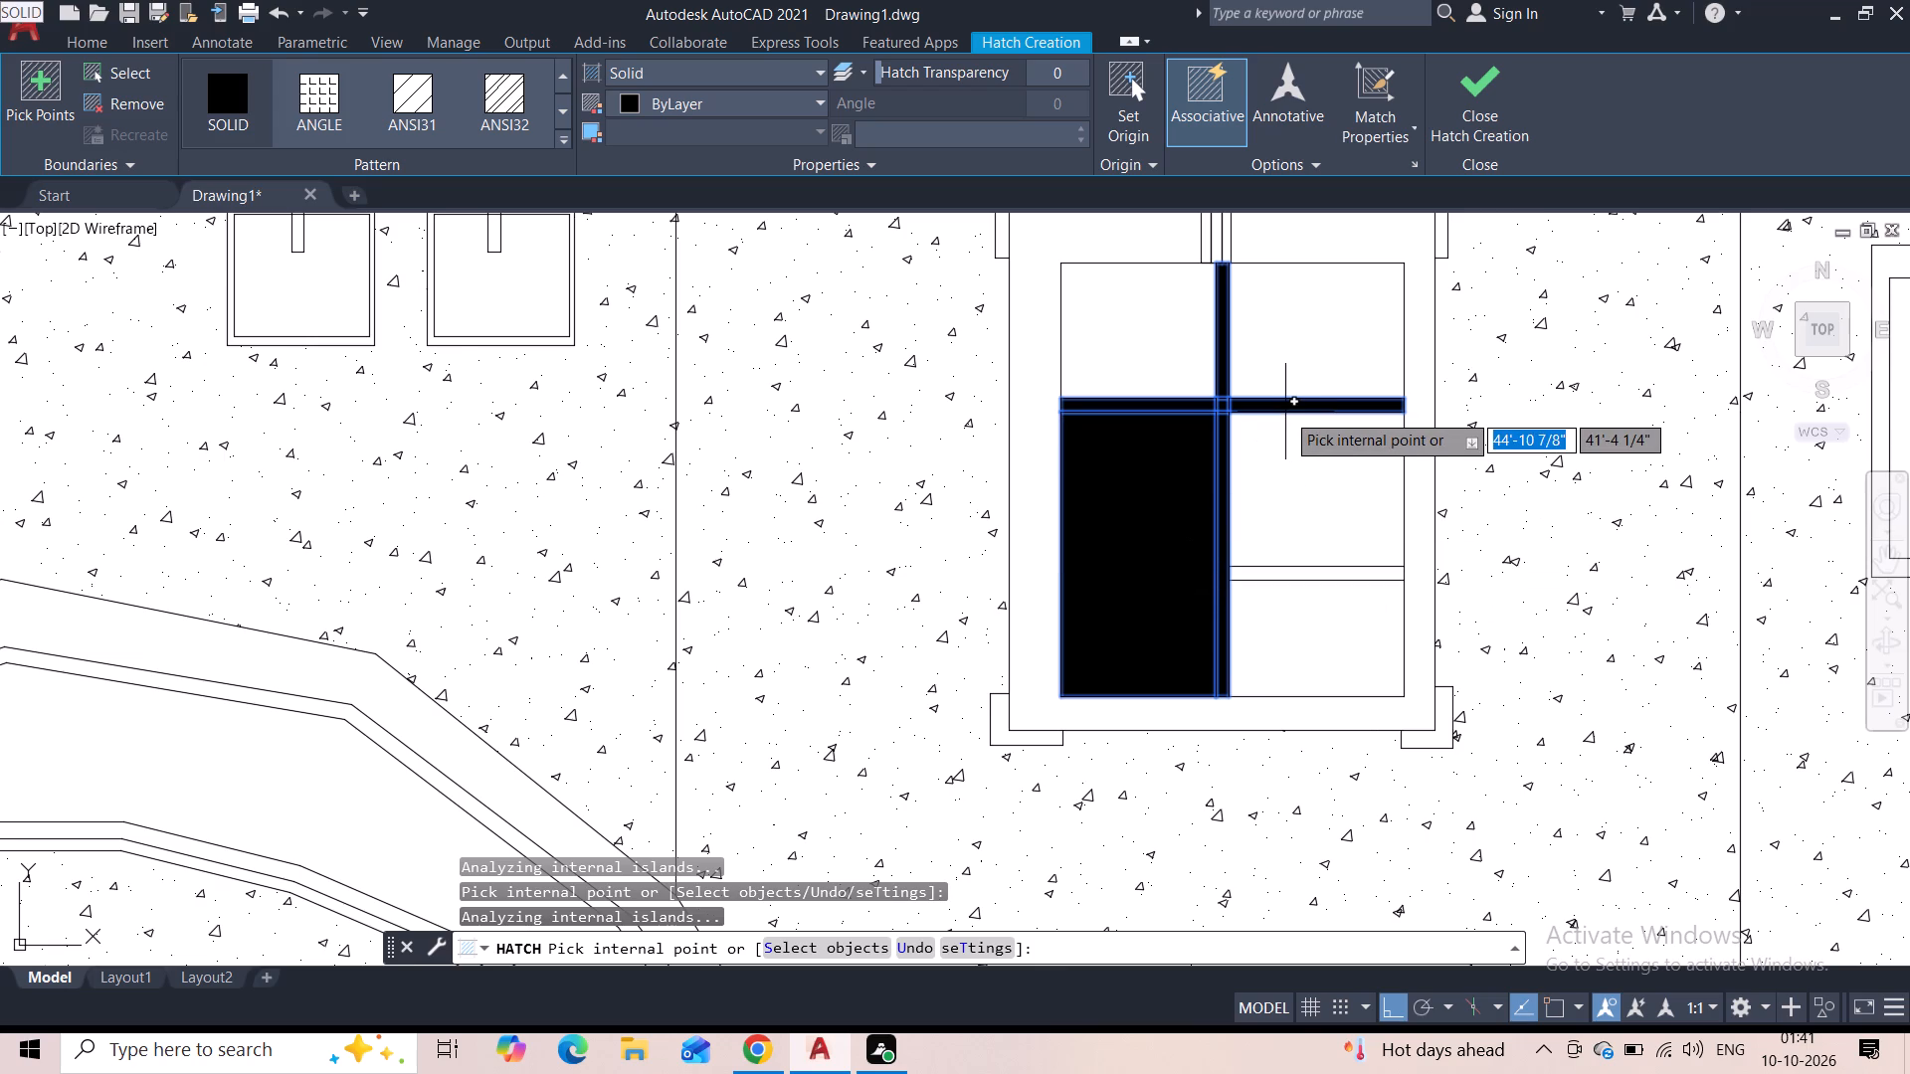
pyautogui.hotkey('ctrl', 'z')
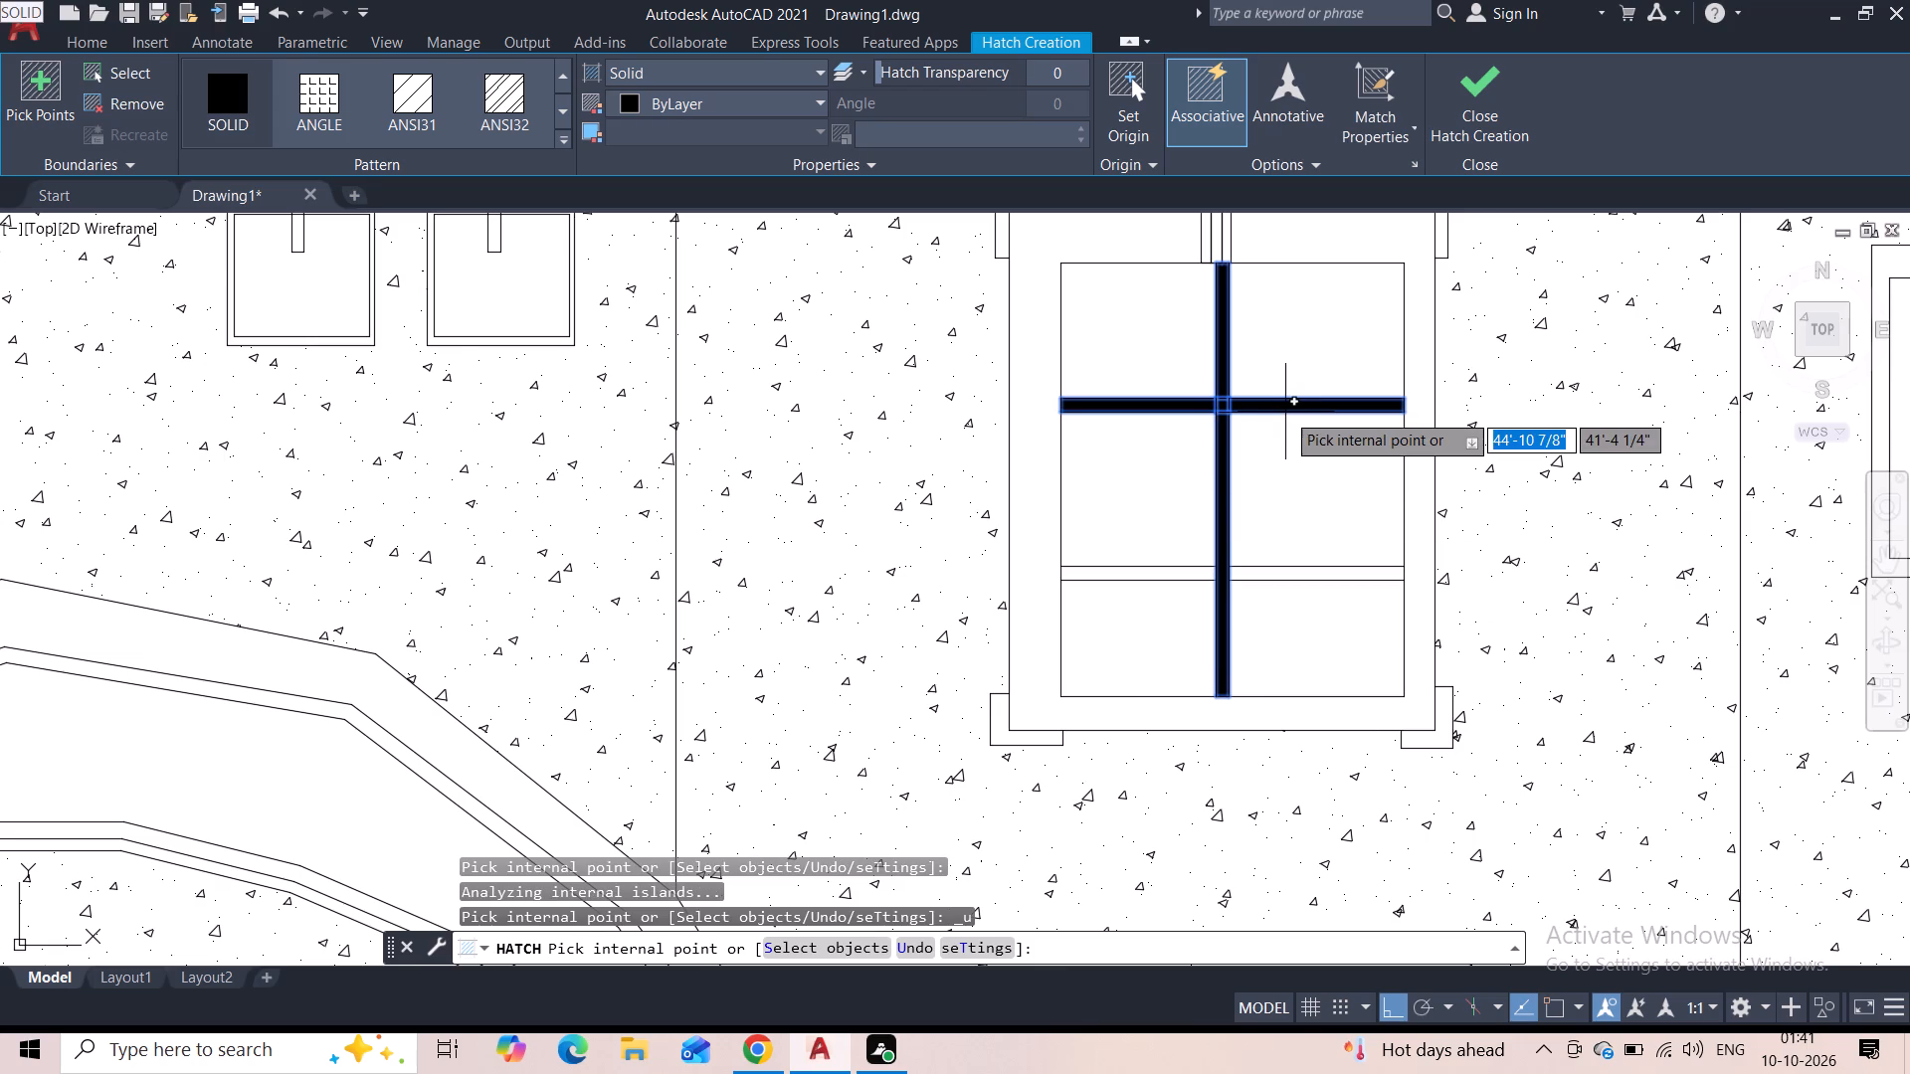
pyautogui.scroll(3, 1256, 574)
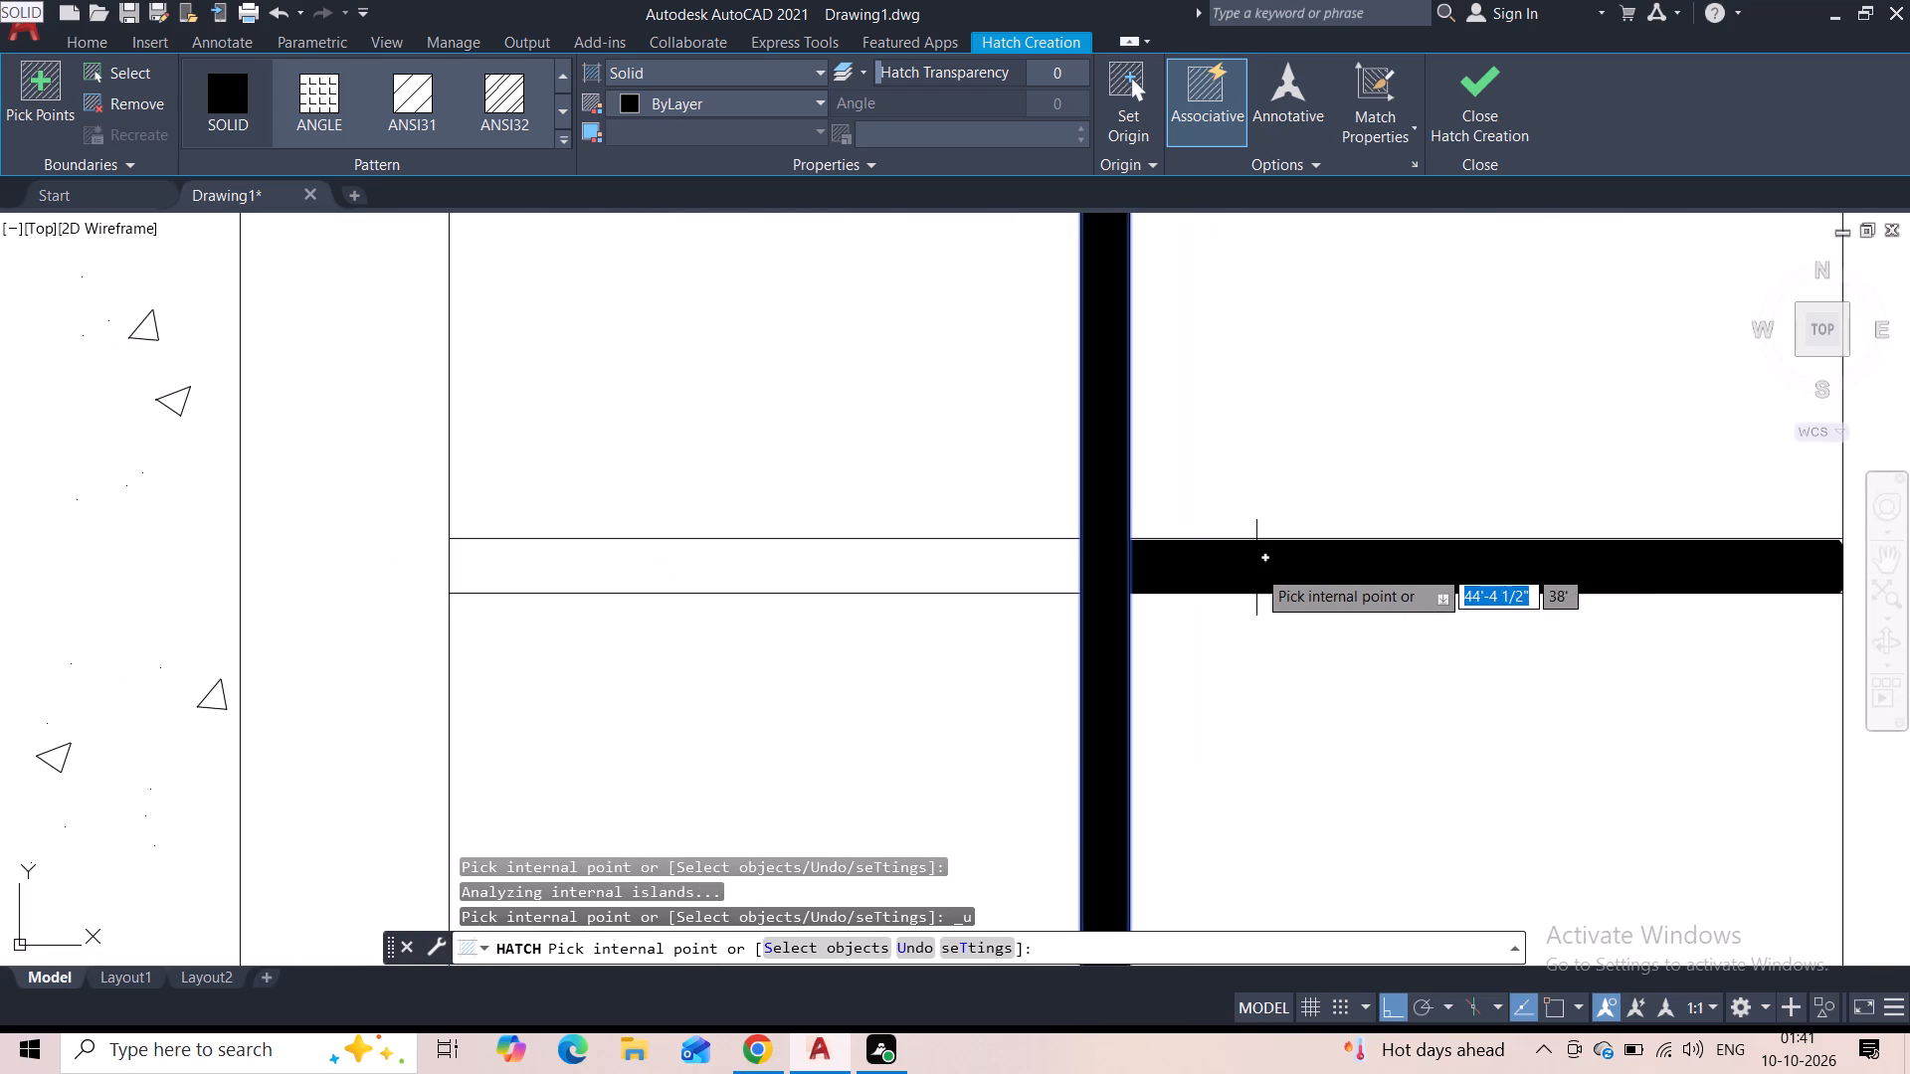
pyautogui.click(1256, 568)
pyautogui.click(1022, 578)
pyautogui.scroll(-5, 1045, 571)
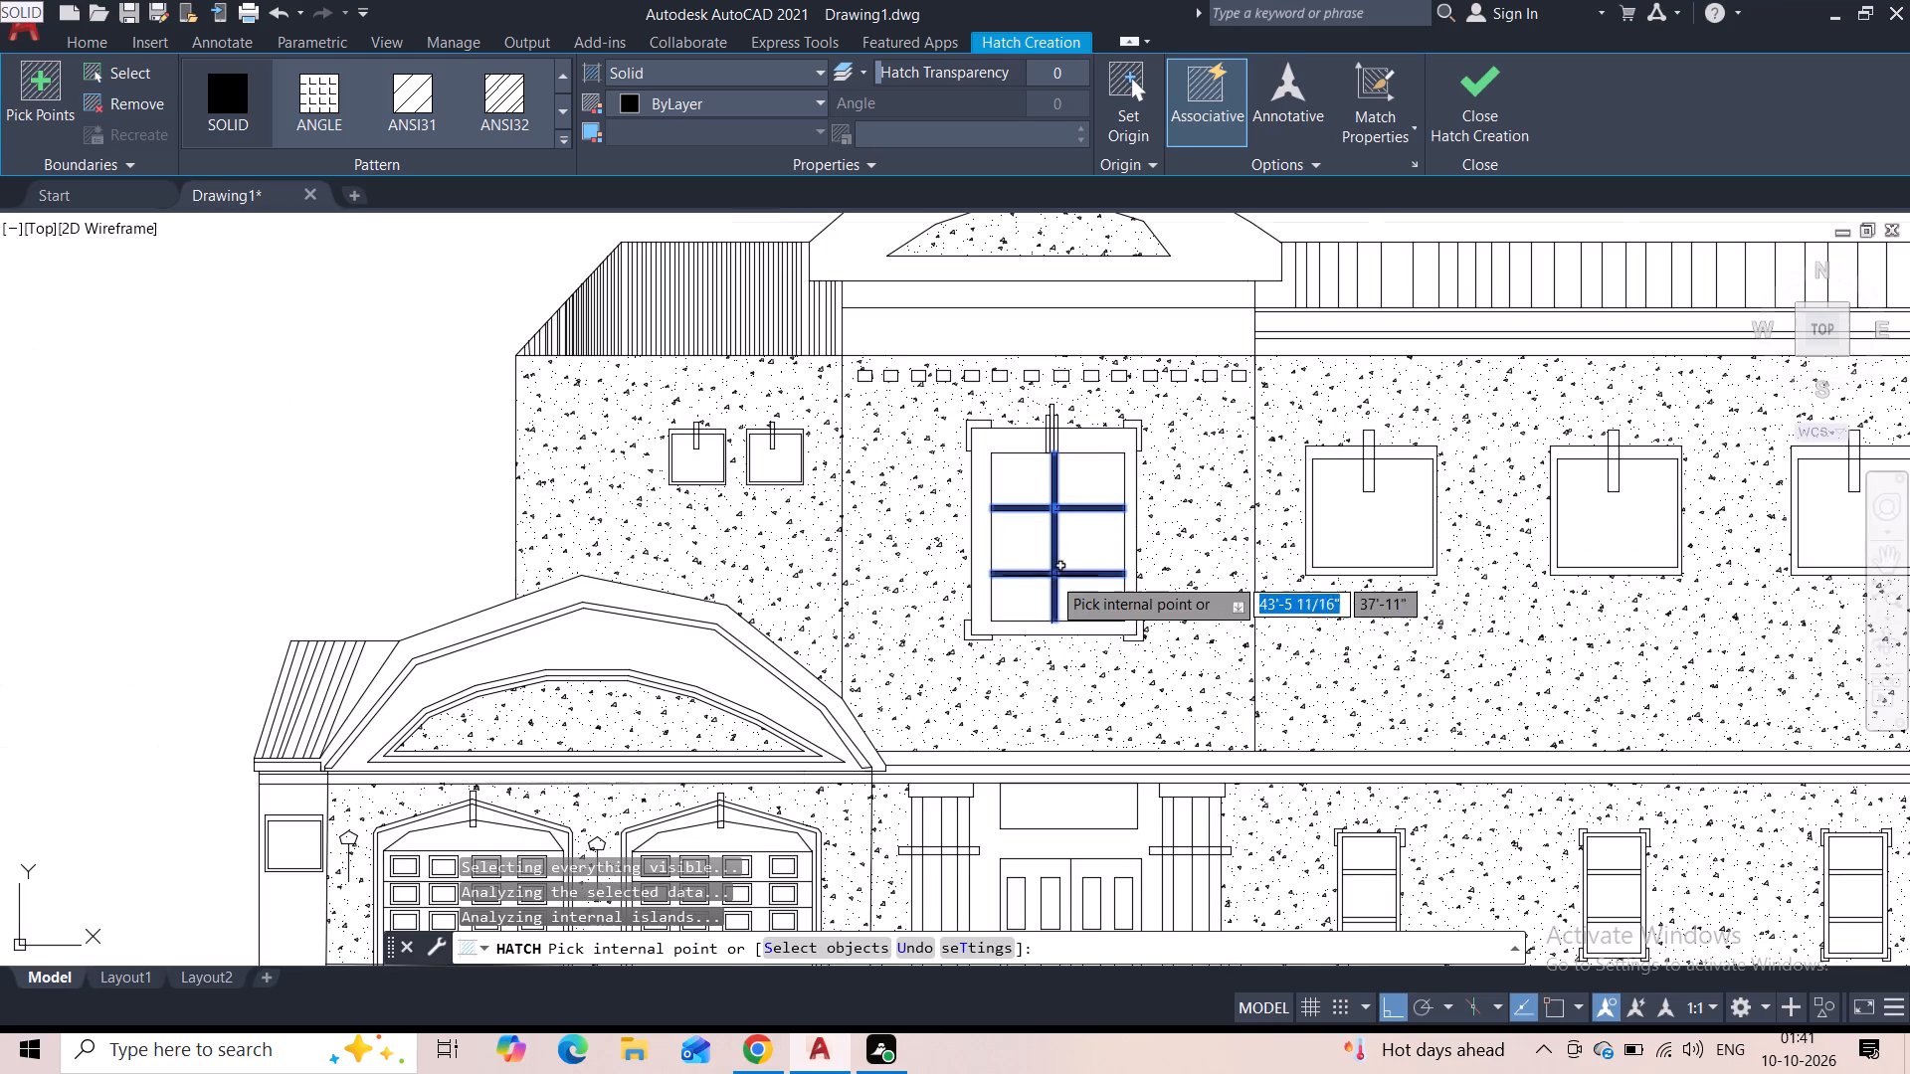
# Solid-fill the two horizontal bars of the ground-floor window nearest the entrance.
pyautogui.moveTo(1339, 764); pyautogui.dragTo(1258, 510, button='middle')
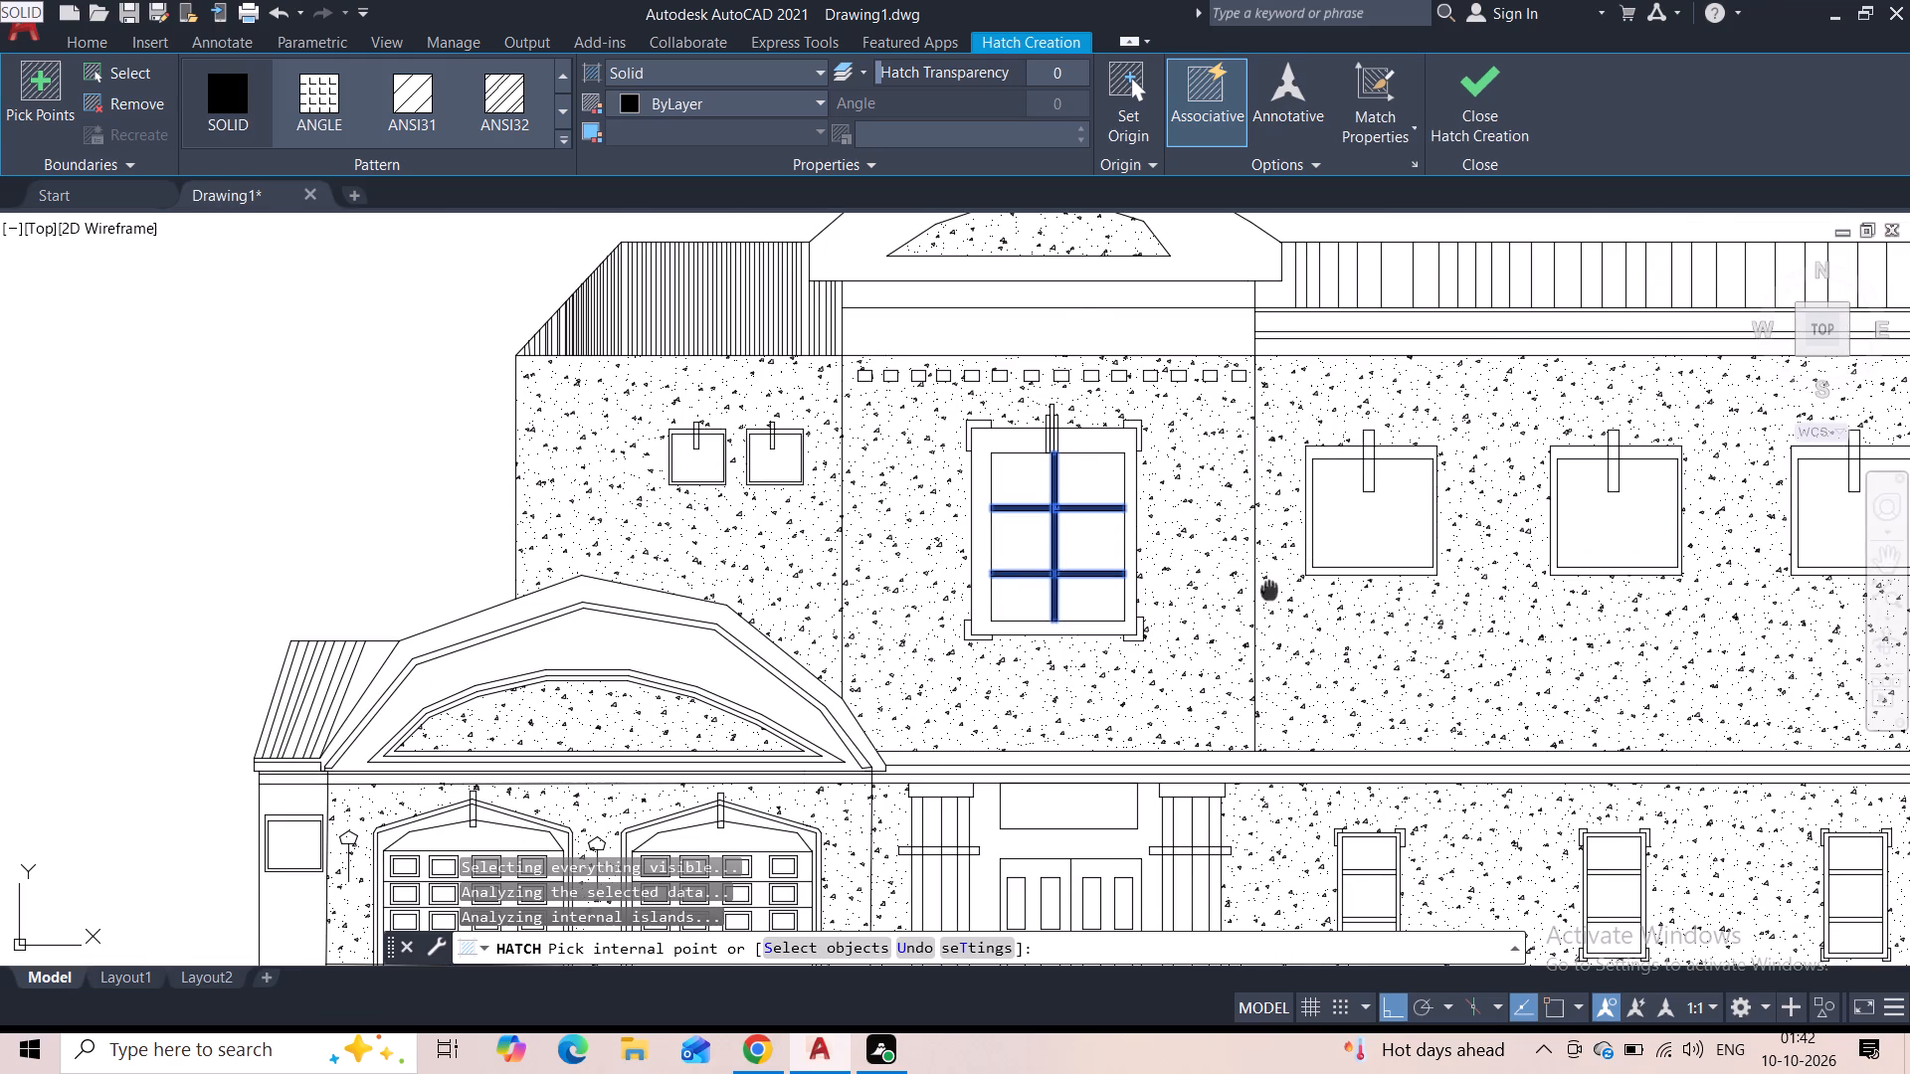
pyautogui.moveTo(1258, 510); pyautogui.dragTo(1257, 478, button='middle')
pyautogui.scroll(4, 1307, 585)
pyautogui.click(1257, 595)
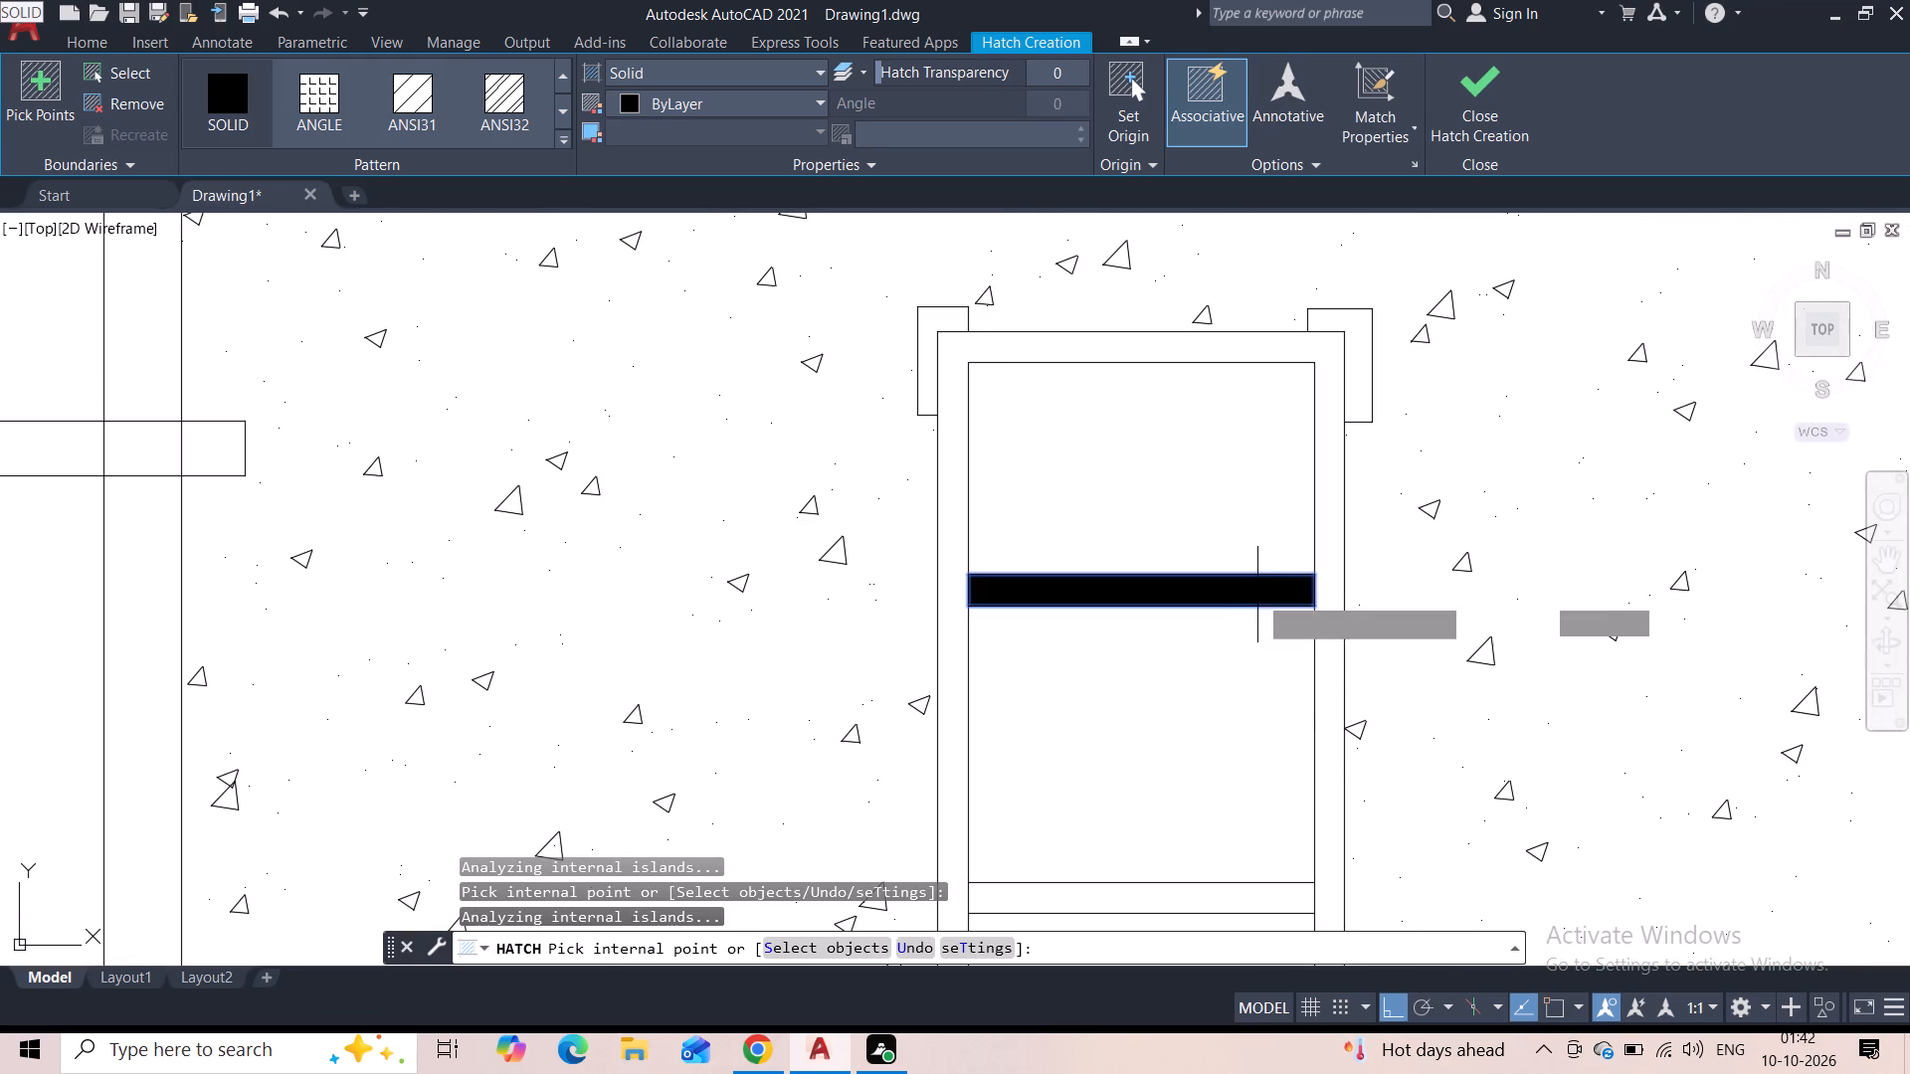
pyautogui.moveTo(1236, 709); pyautogui.dragTo(1191, 466, button='middle')
pyautogui.click(1153, 649)
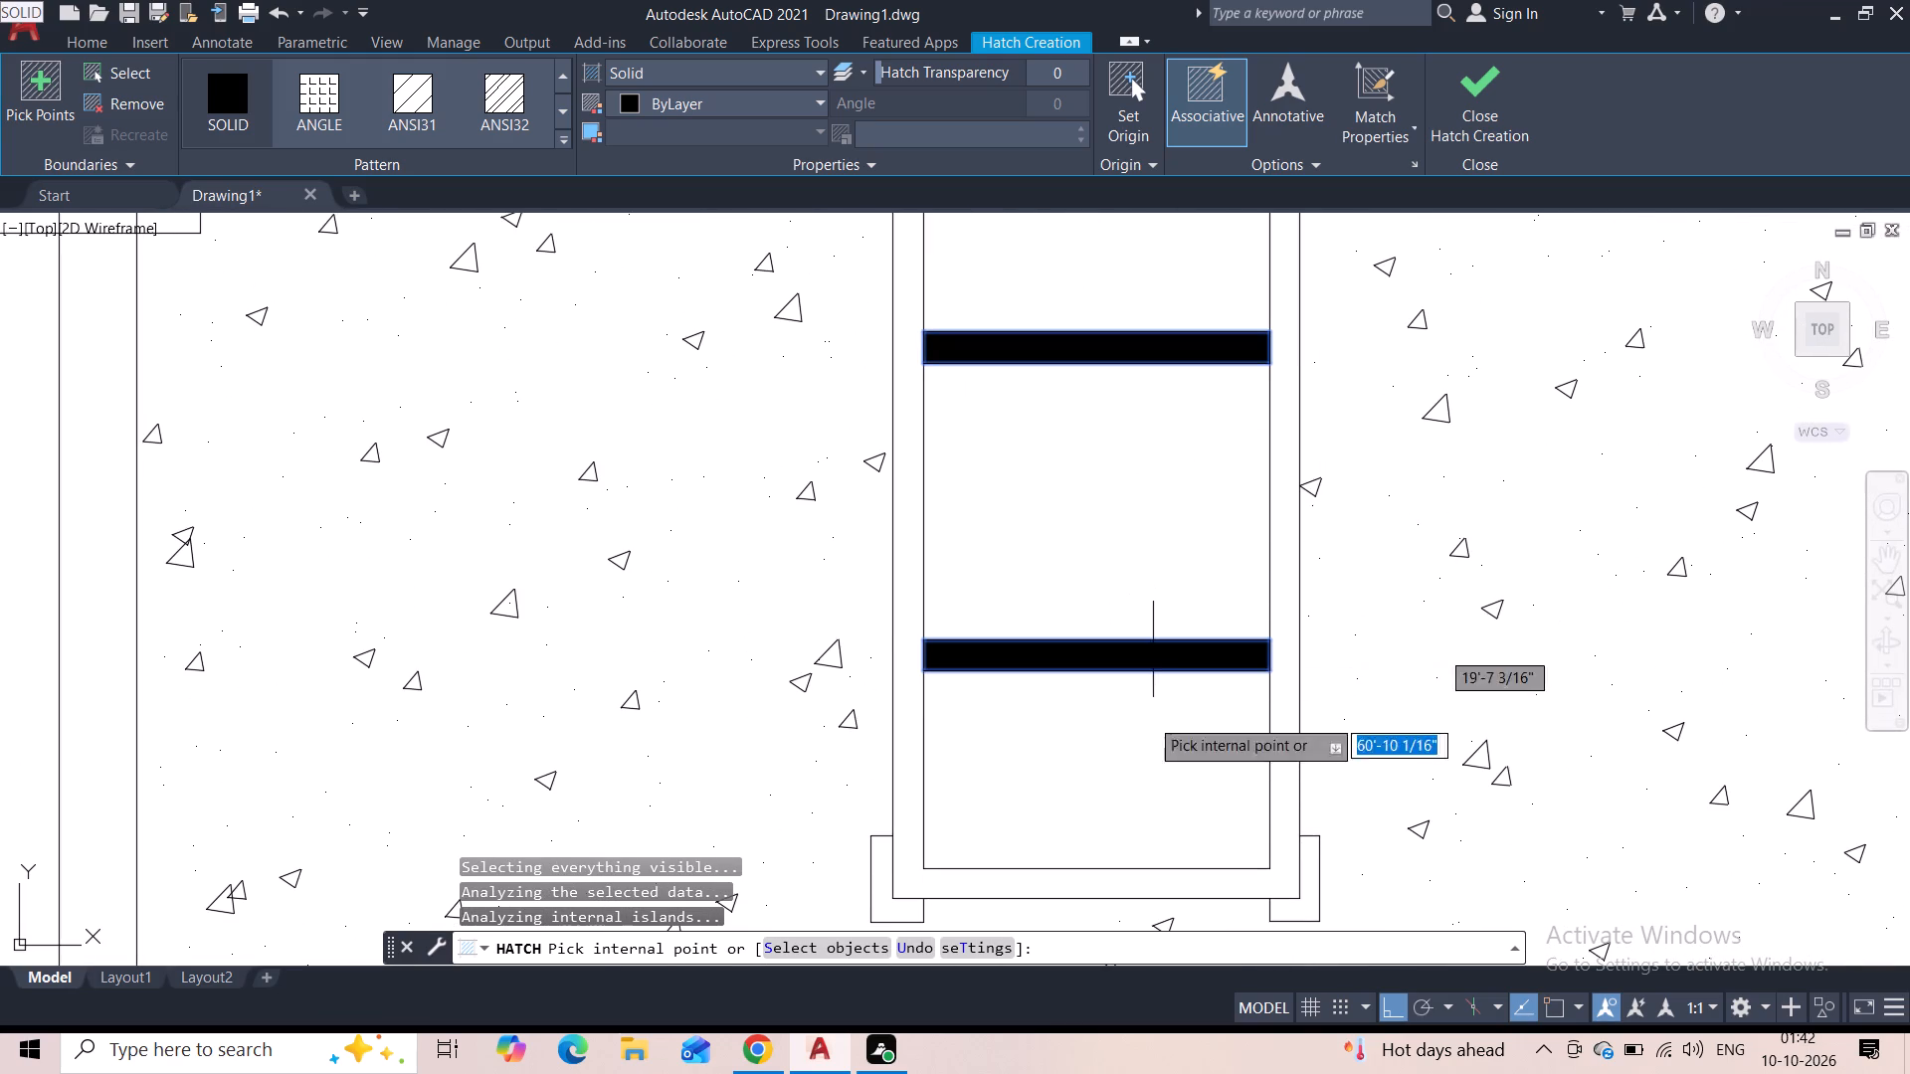
# Solid-fill the two horizontal bars of the middle ground-floor window.
pyautogui.scroll(-2, 1138, 792)
pyautogui.scroll(-2, 1378, 670)
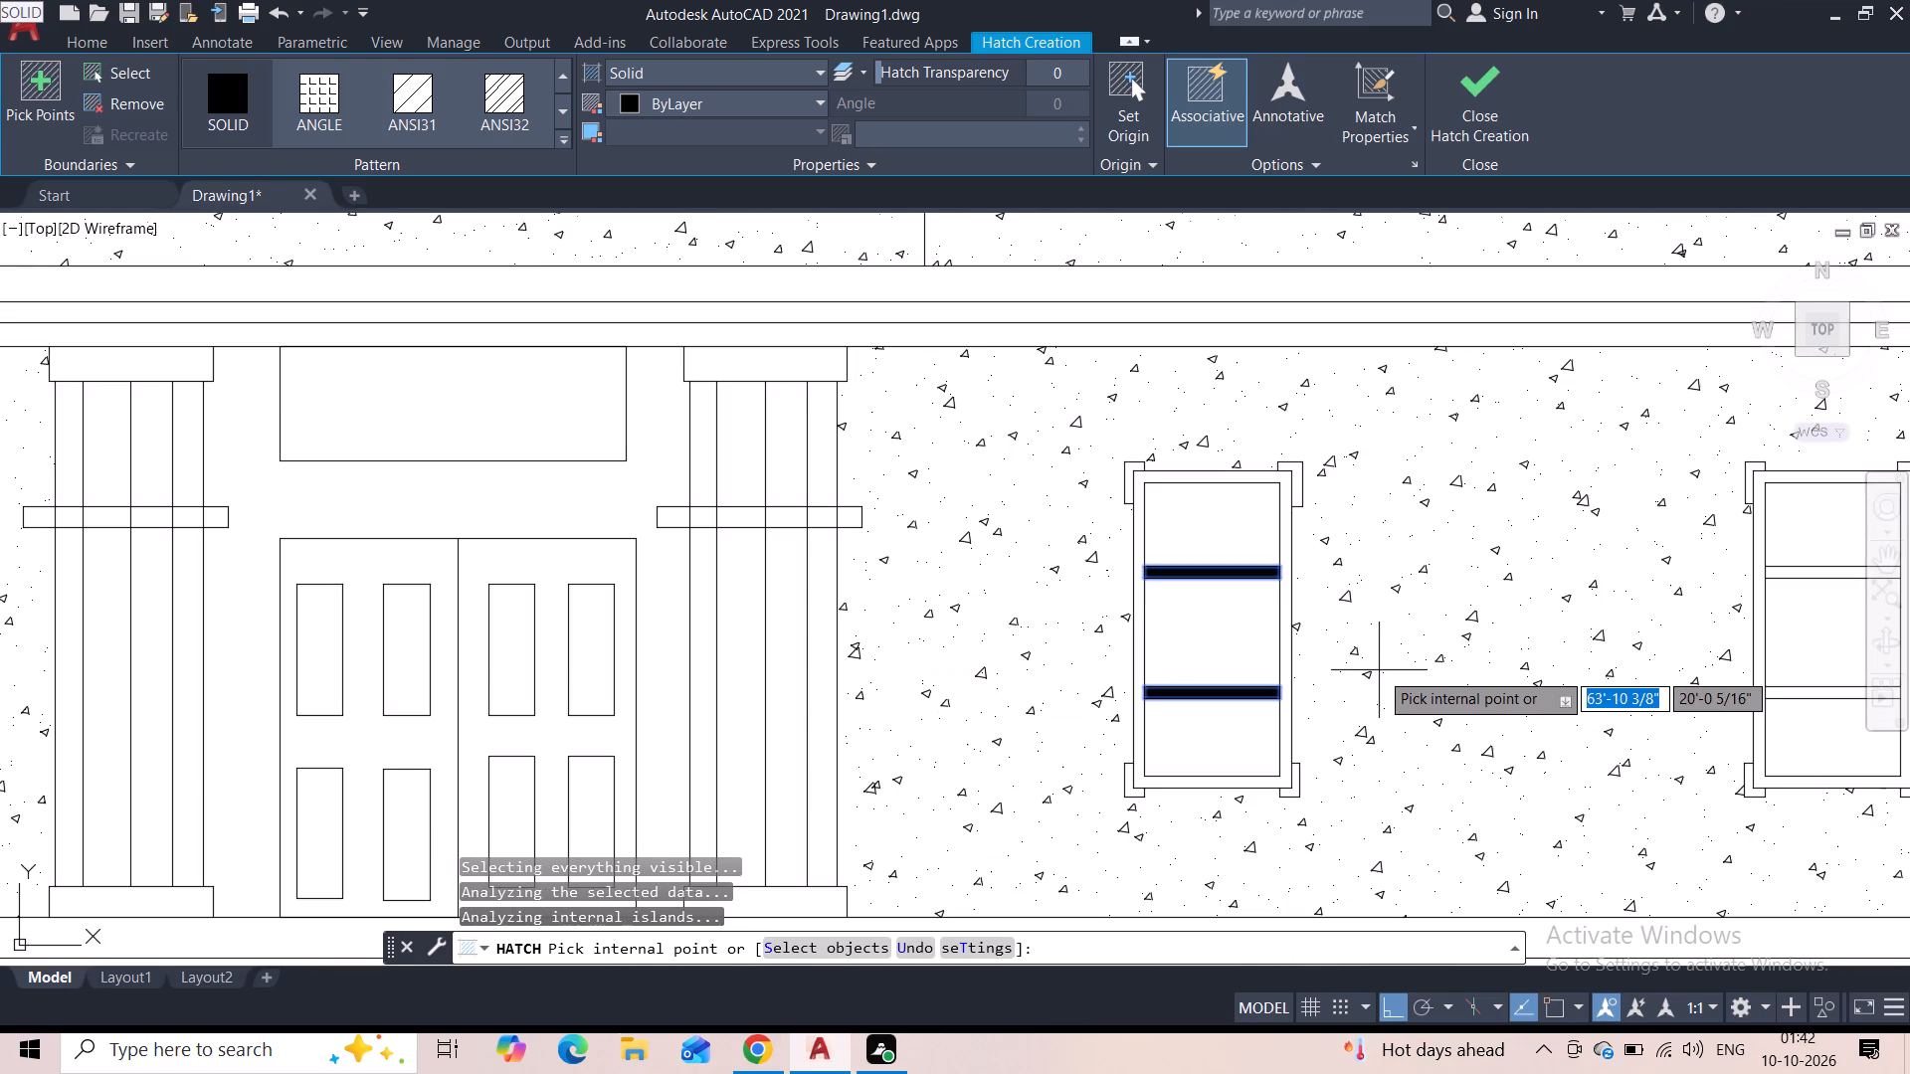
pyautogui.moveTo(1379, 668); pyautogui.dragTo(572, 628, button='middle')
pyautogui.scroll(3, 997, 535)
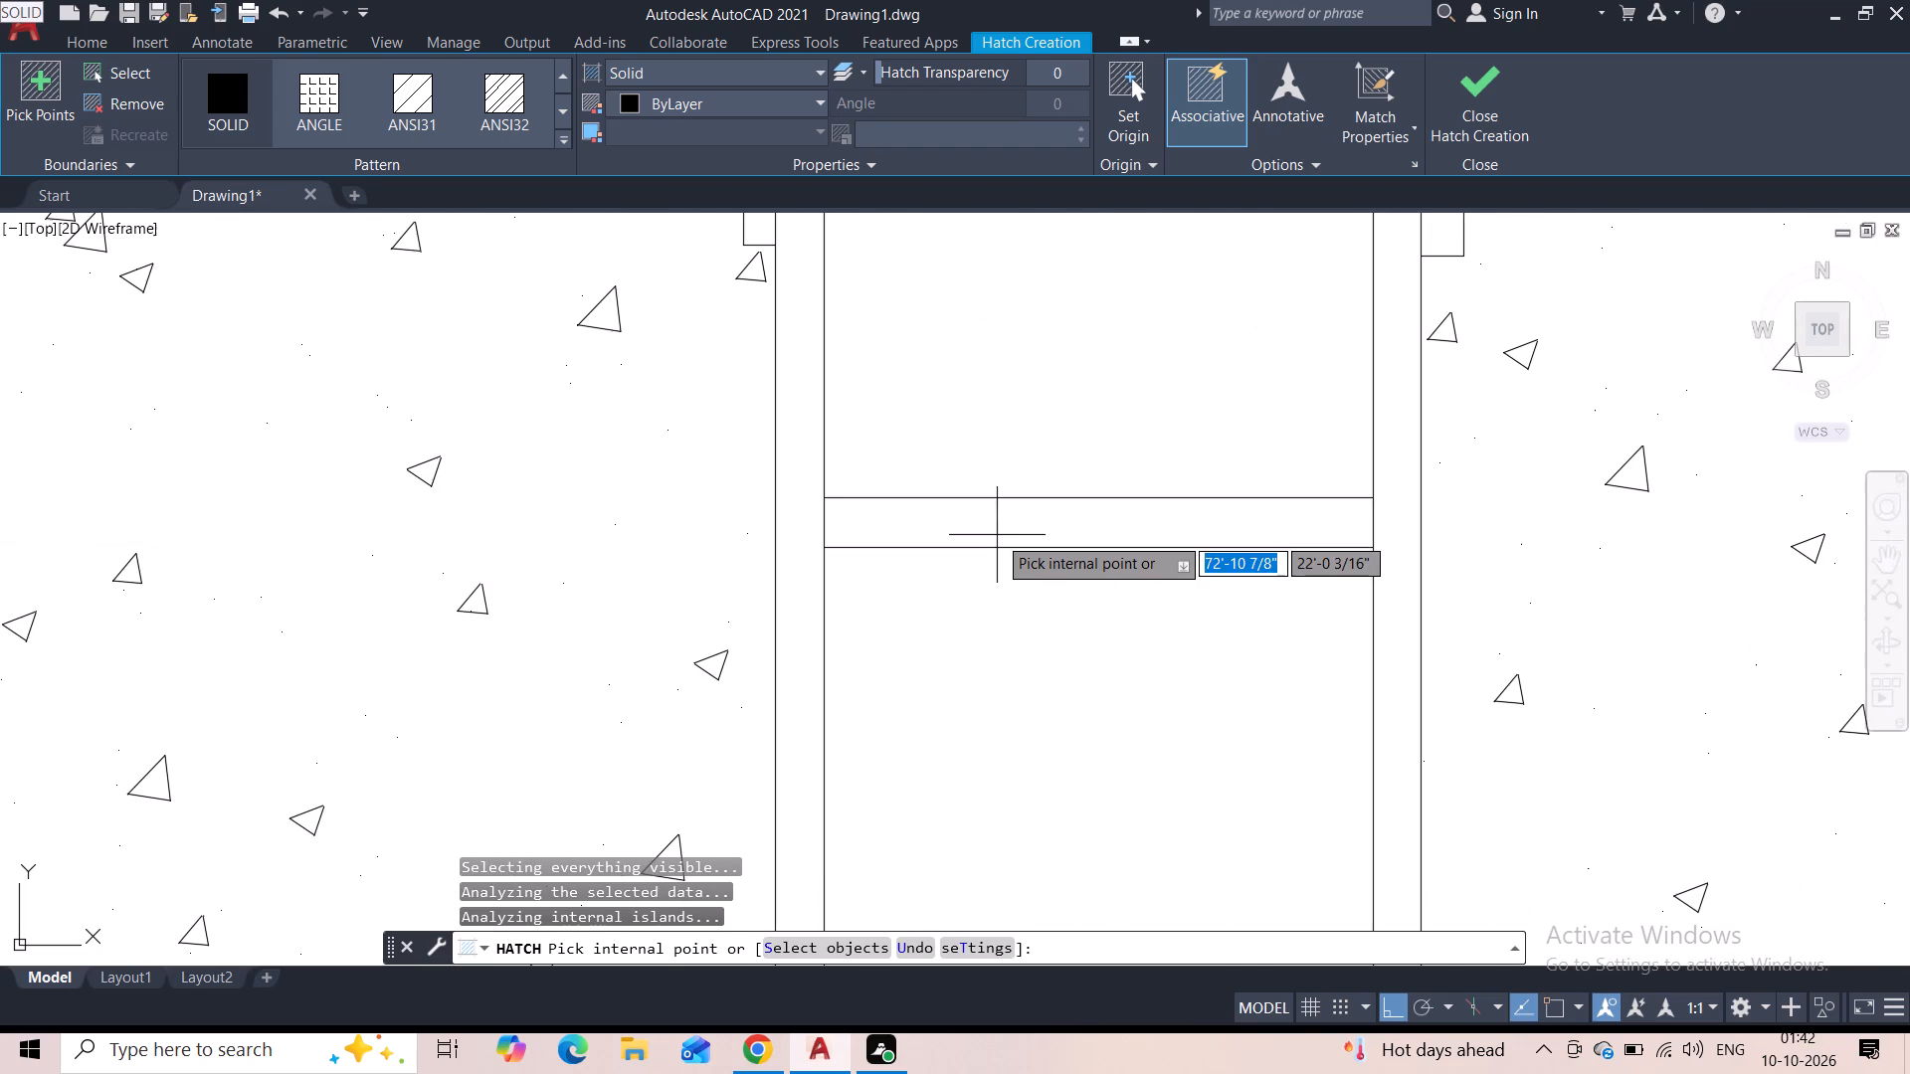
pyautogui.click(997, 535)
pyautogui.scroll(-4, 996, 687)
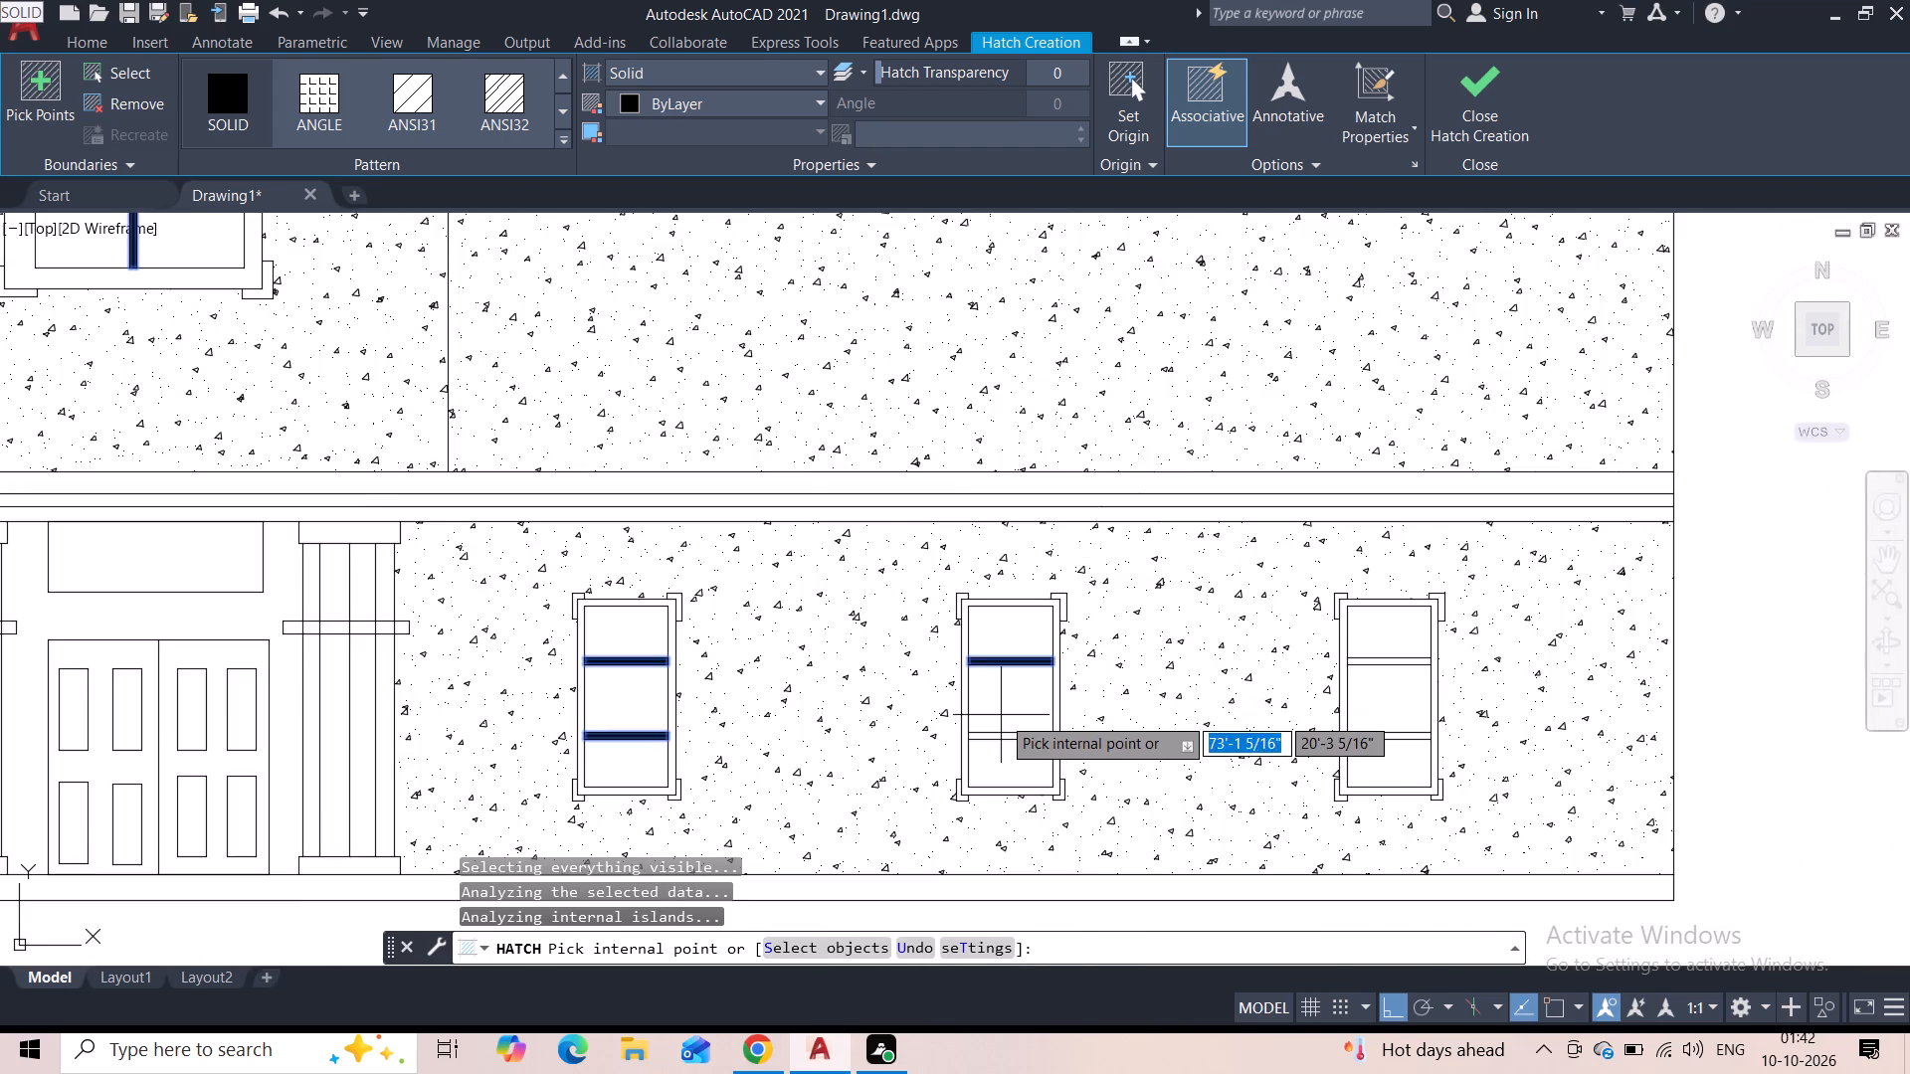
pyautogui.scroll(5, 1001, 715)
pyautogui.click(1012, 845)
# Solid-fill the two horizontal bars of the ground-floor window farthest from the entrance, and end the hatch.
pyautogui.scroll(-5, 1208, 597)
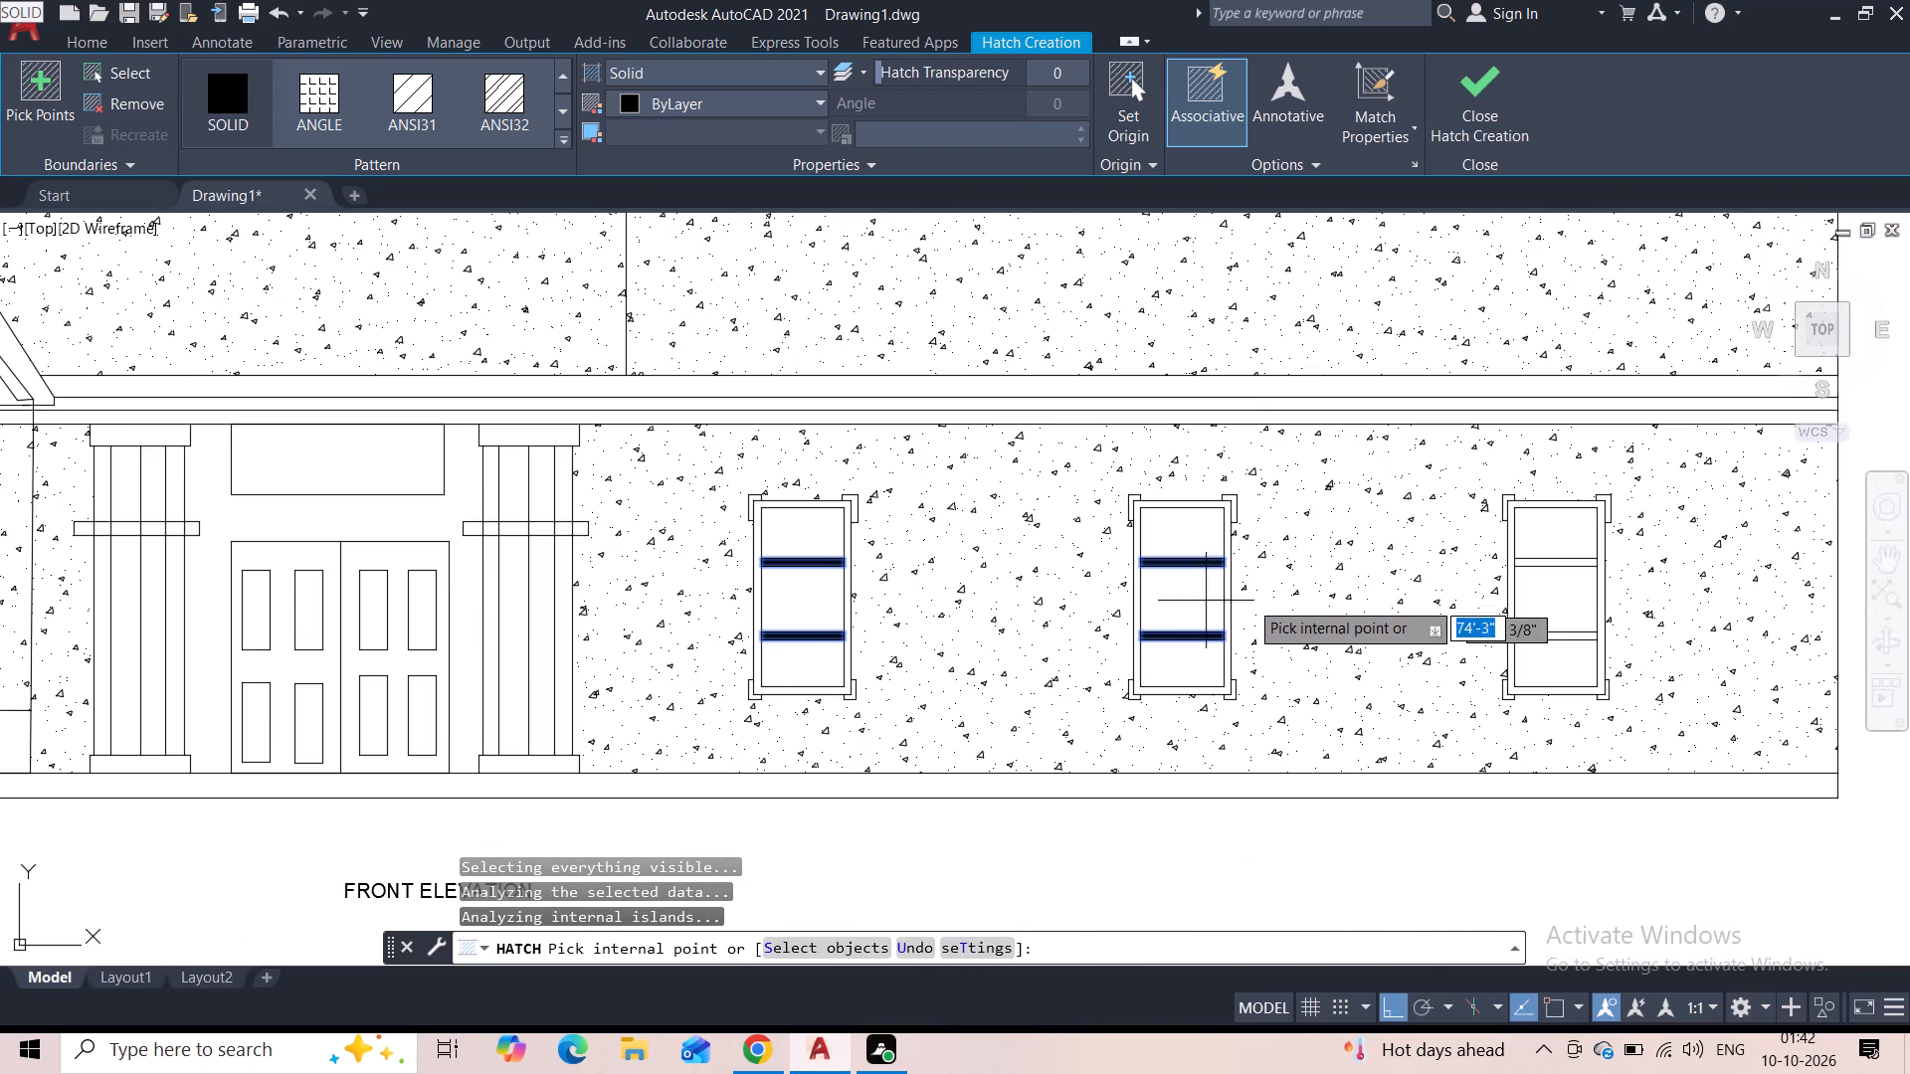
pyautogui.scroll(4, 1536, 589)
pyautogui.click(1501, 427)
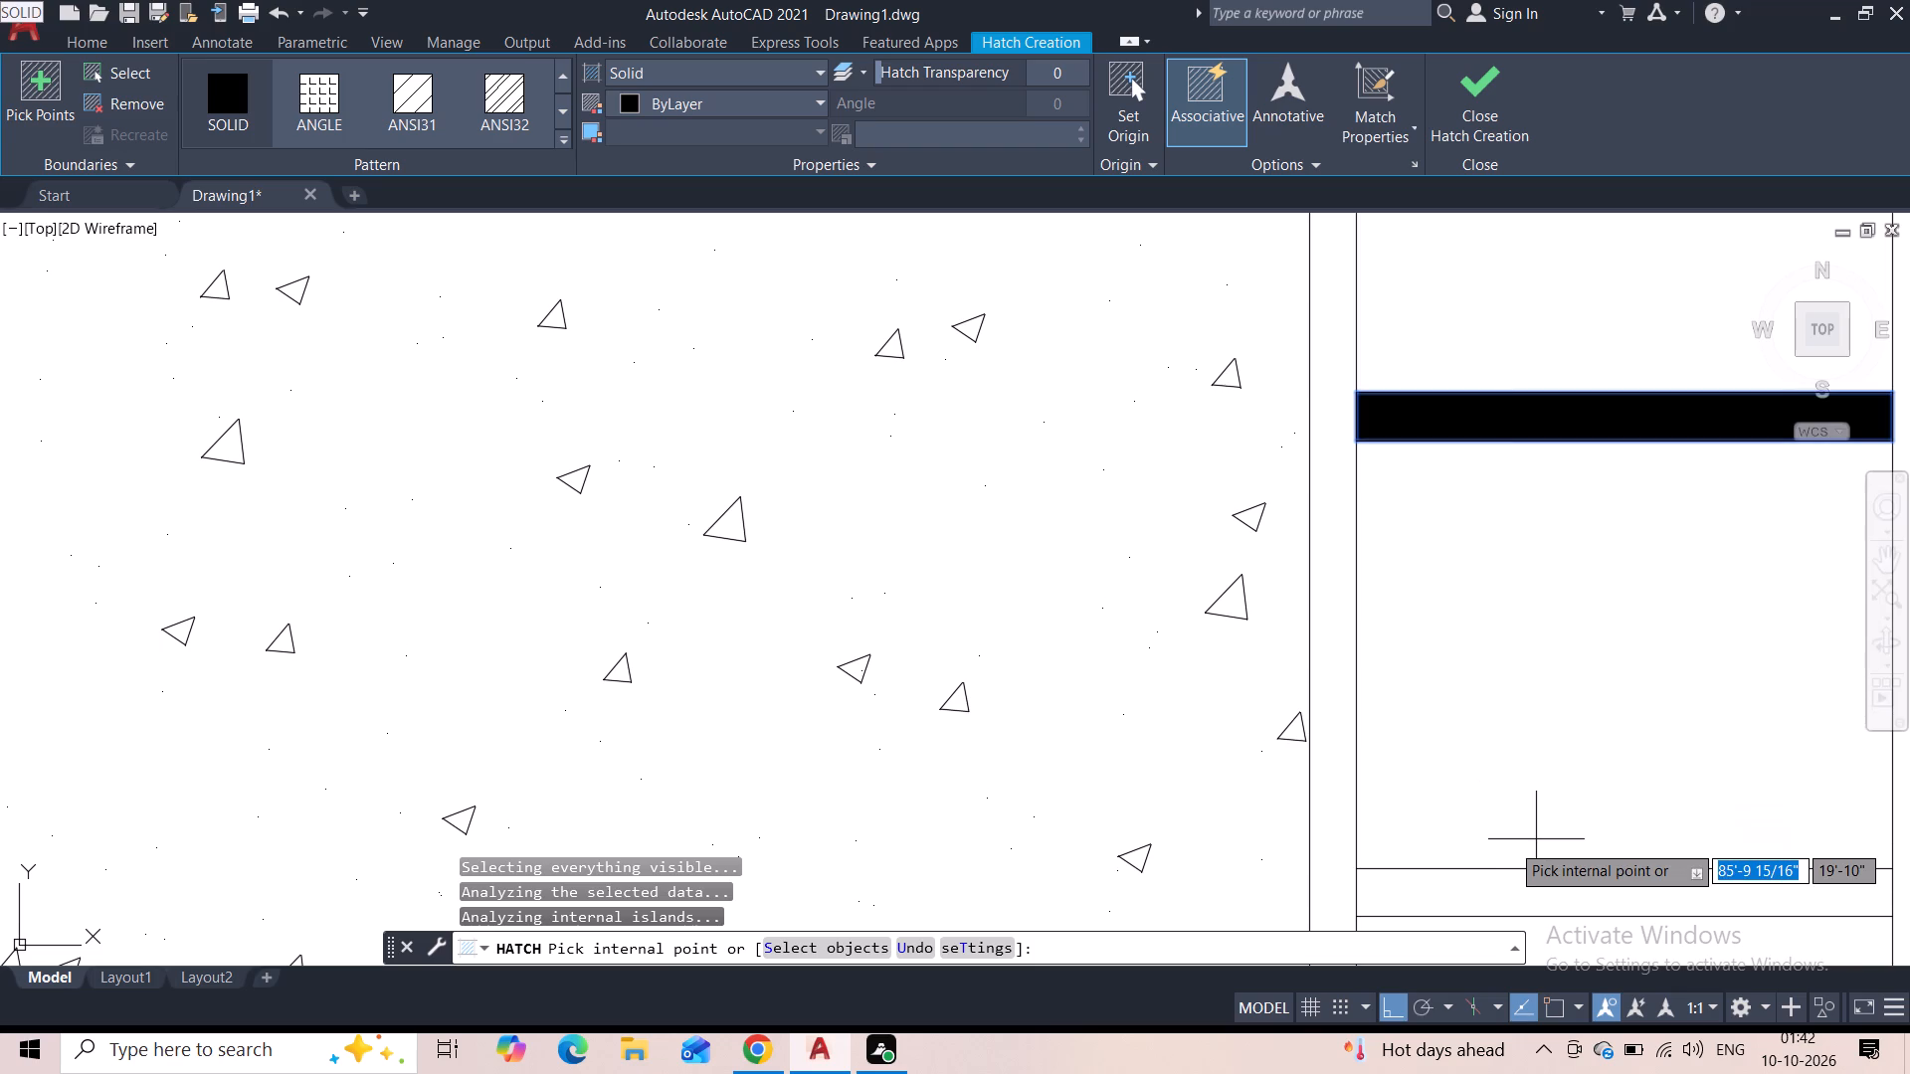
pyautogui.scroll(-2, 1520, 764)
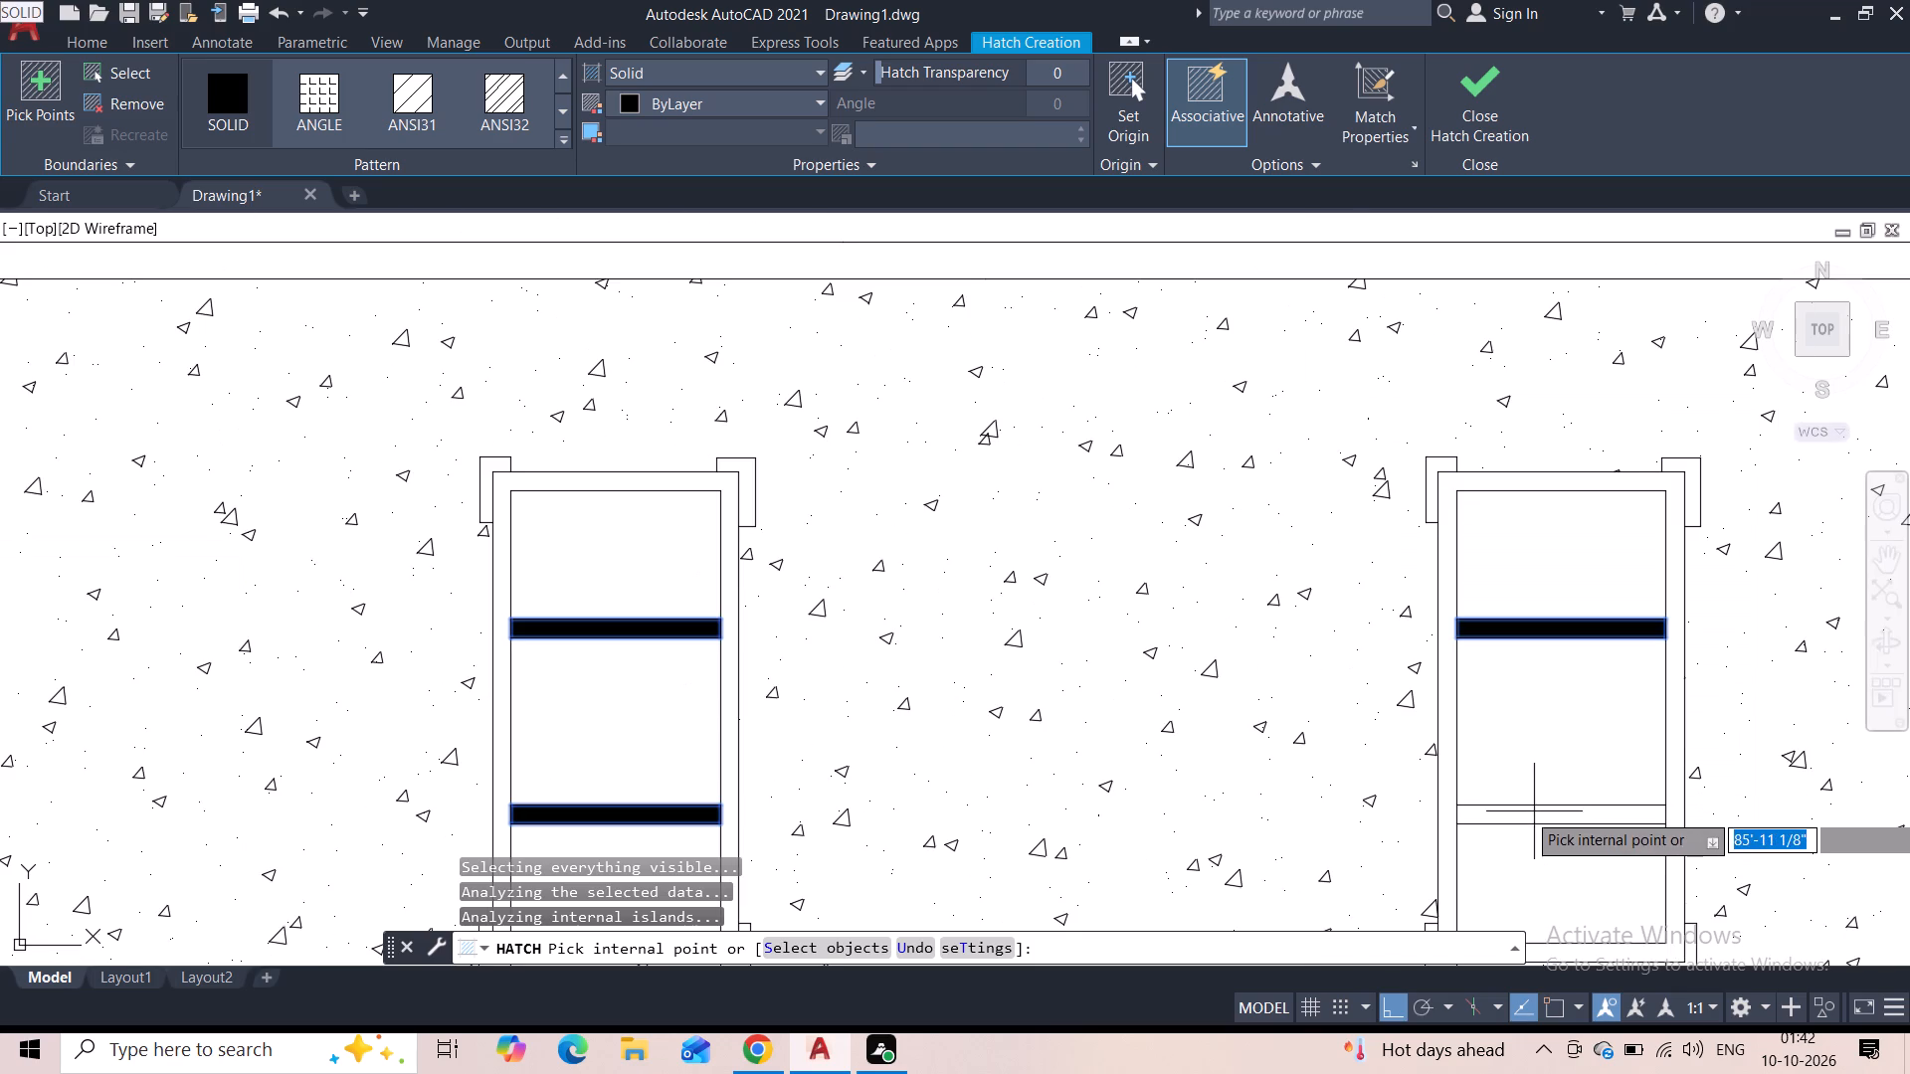
pyautogui.click(1537, 810)
pyautogui.scroll(-4, 1200, 700)
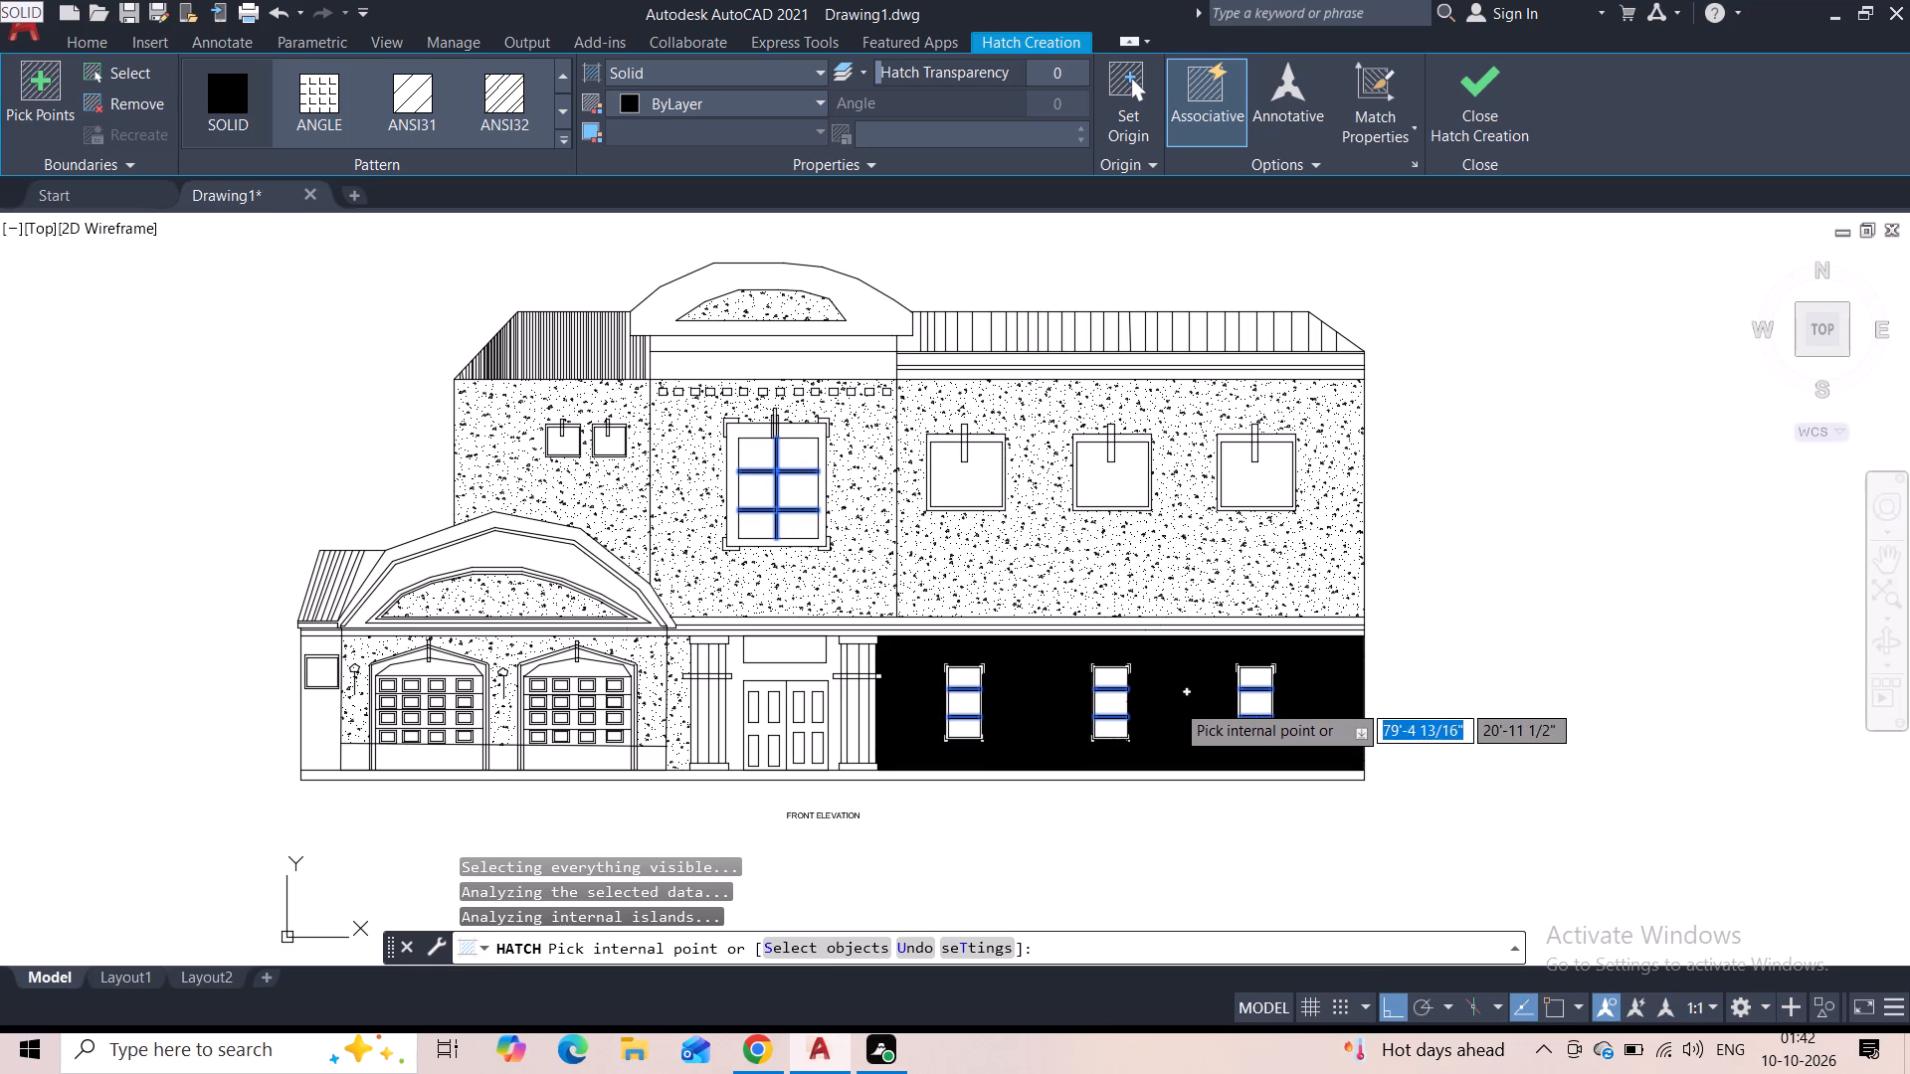
pyautogui.scroll(3, 729, 647)
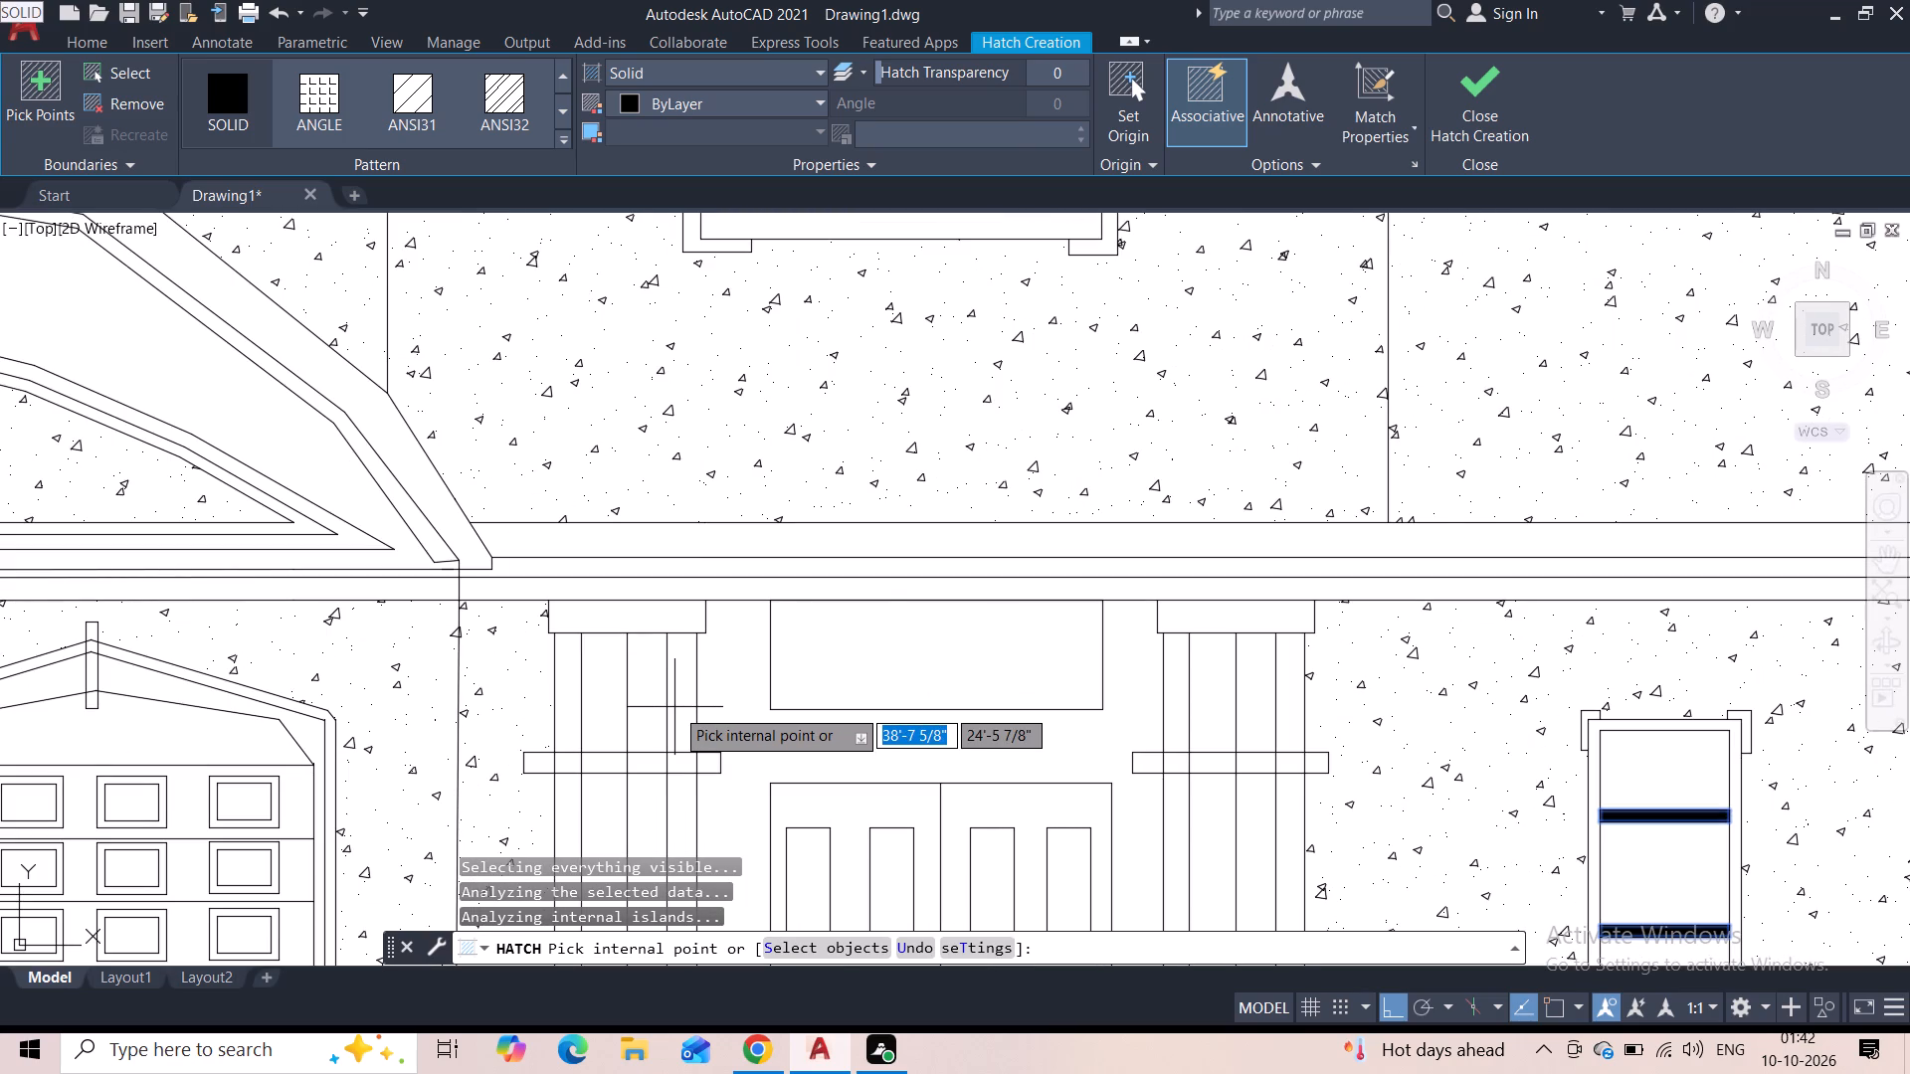
pyautogui.press('Escape')
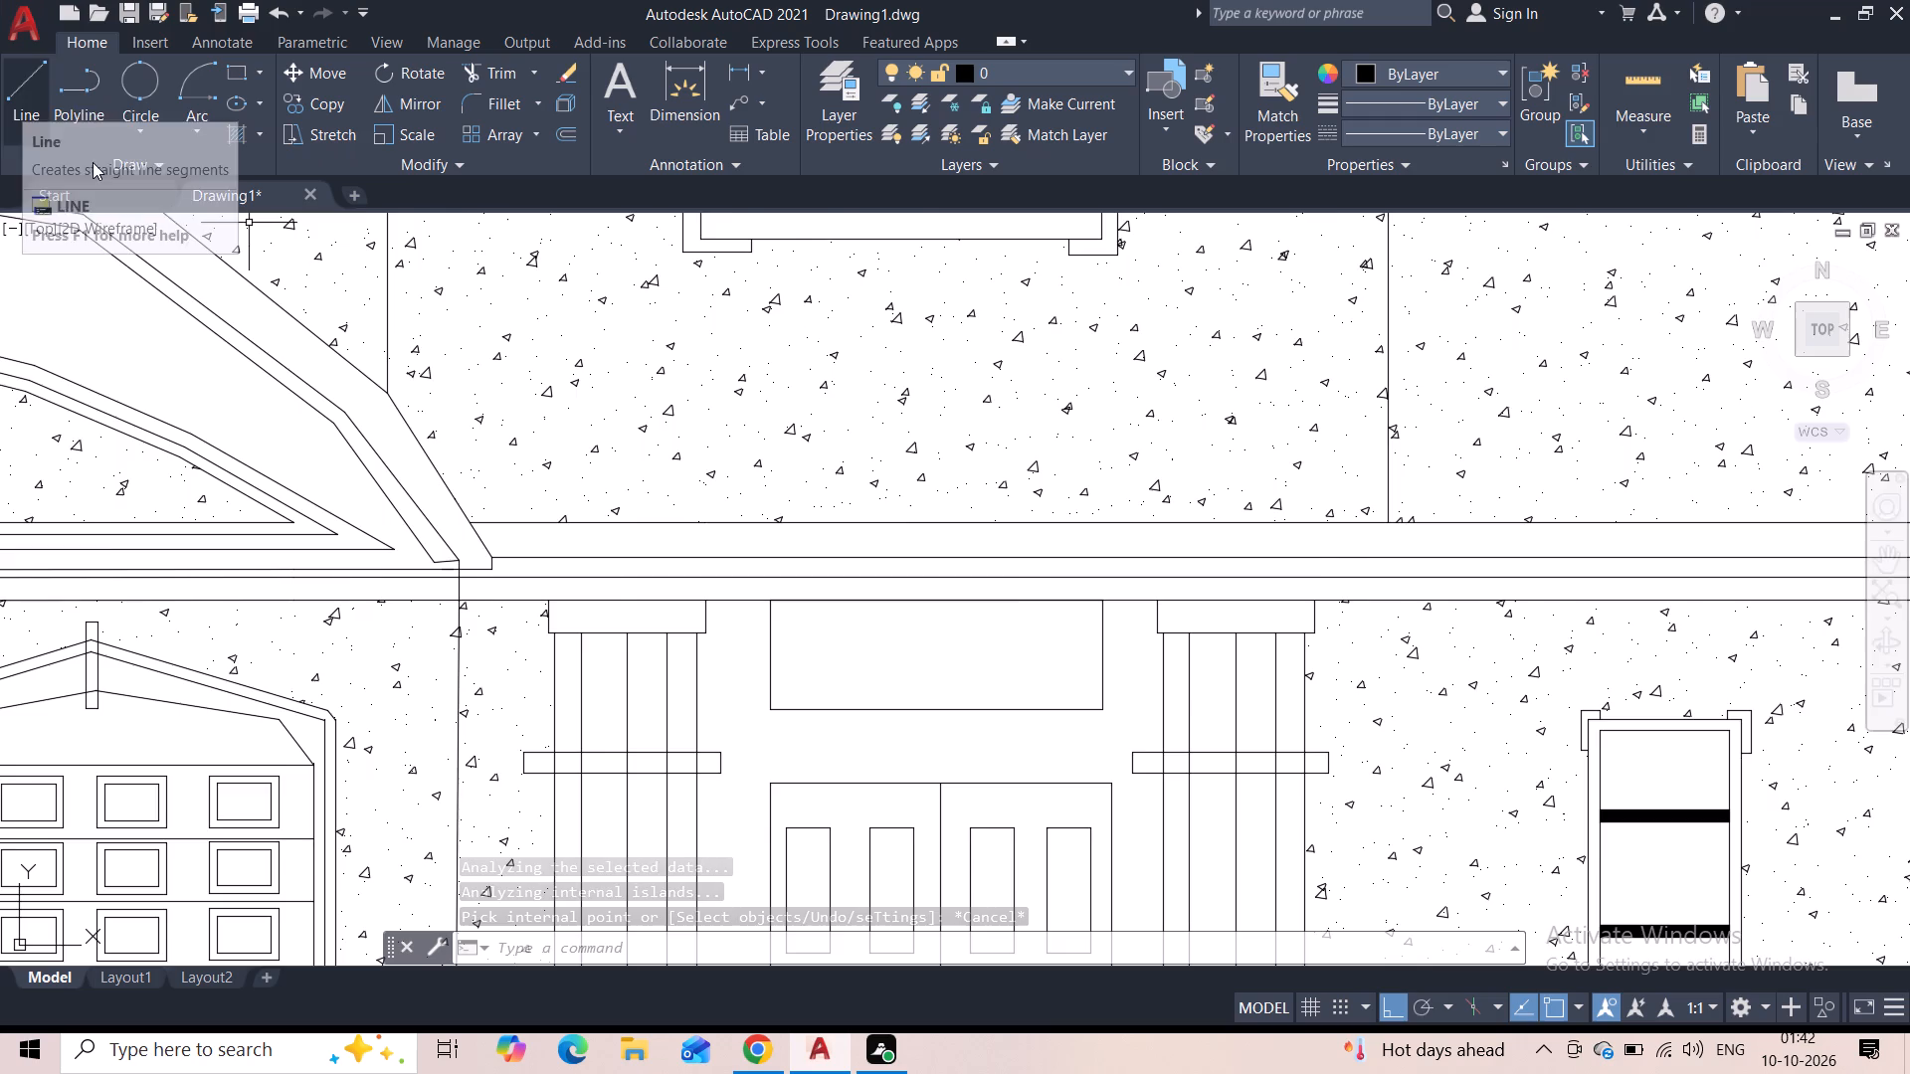
# Draw a three-sided inner outline inside the panel above the entrance door, with a bottom line about 6'-5" long.
pyautogui.scroll(-3, 642, 494)
pyautogui.scroll(-2, 791, 619)
pyautogui.scroll(1, 844, 516)
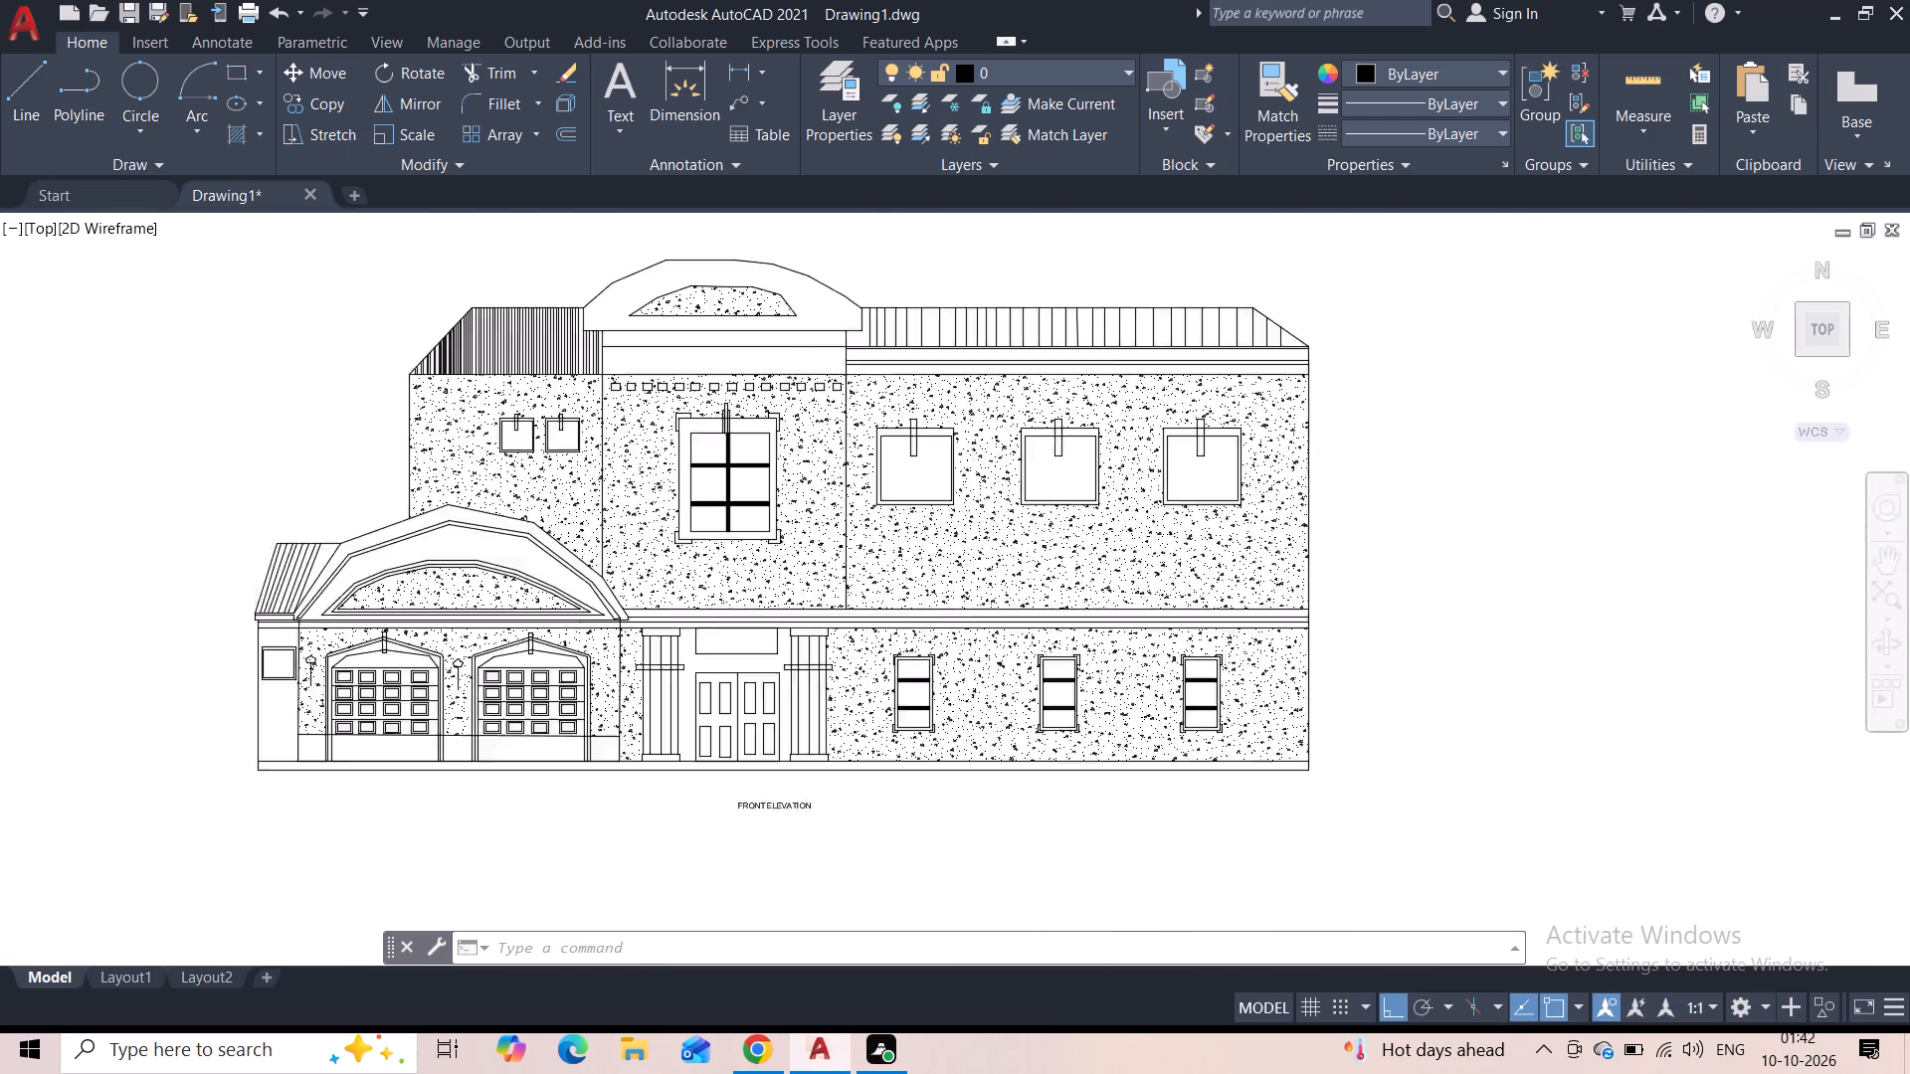
pyautogui.scroll(1, 844, 516)
pyautogui.moveTo(808, 556); pyautogui.dragTo(967, 495, button='middle')
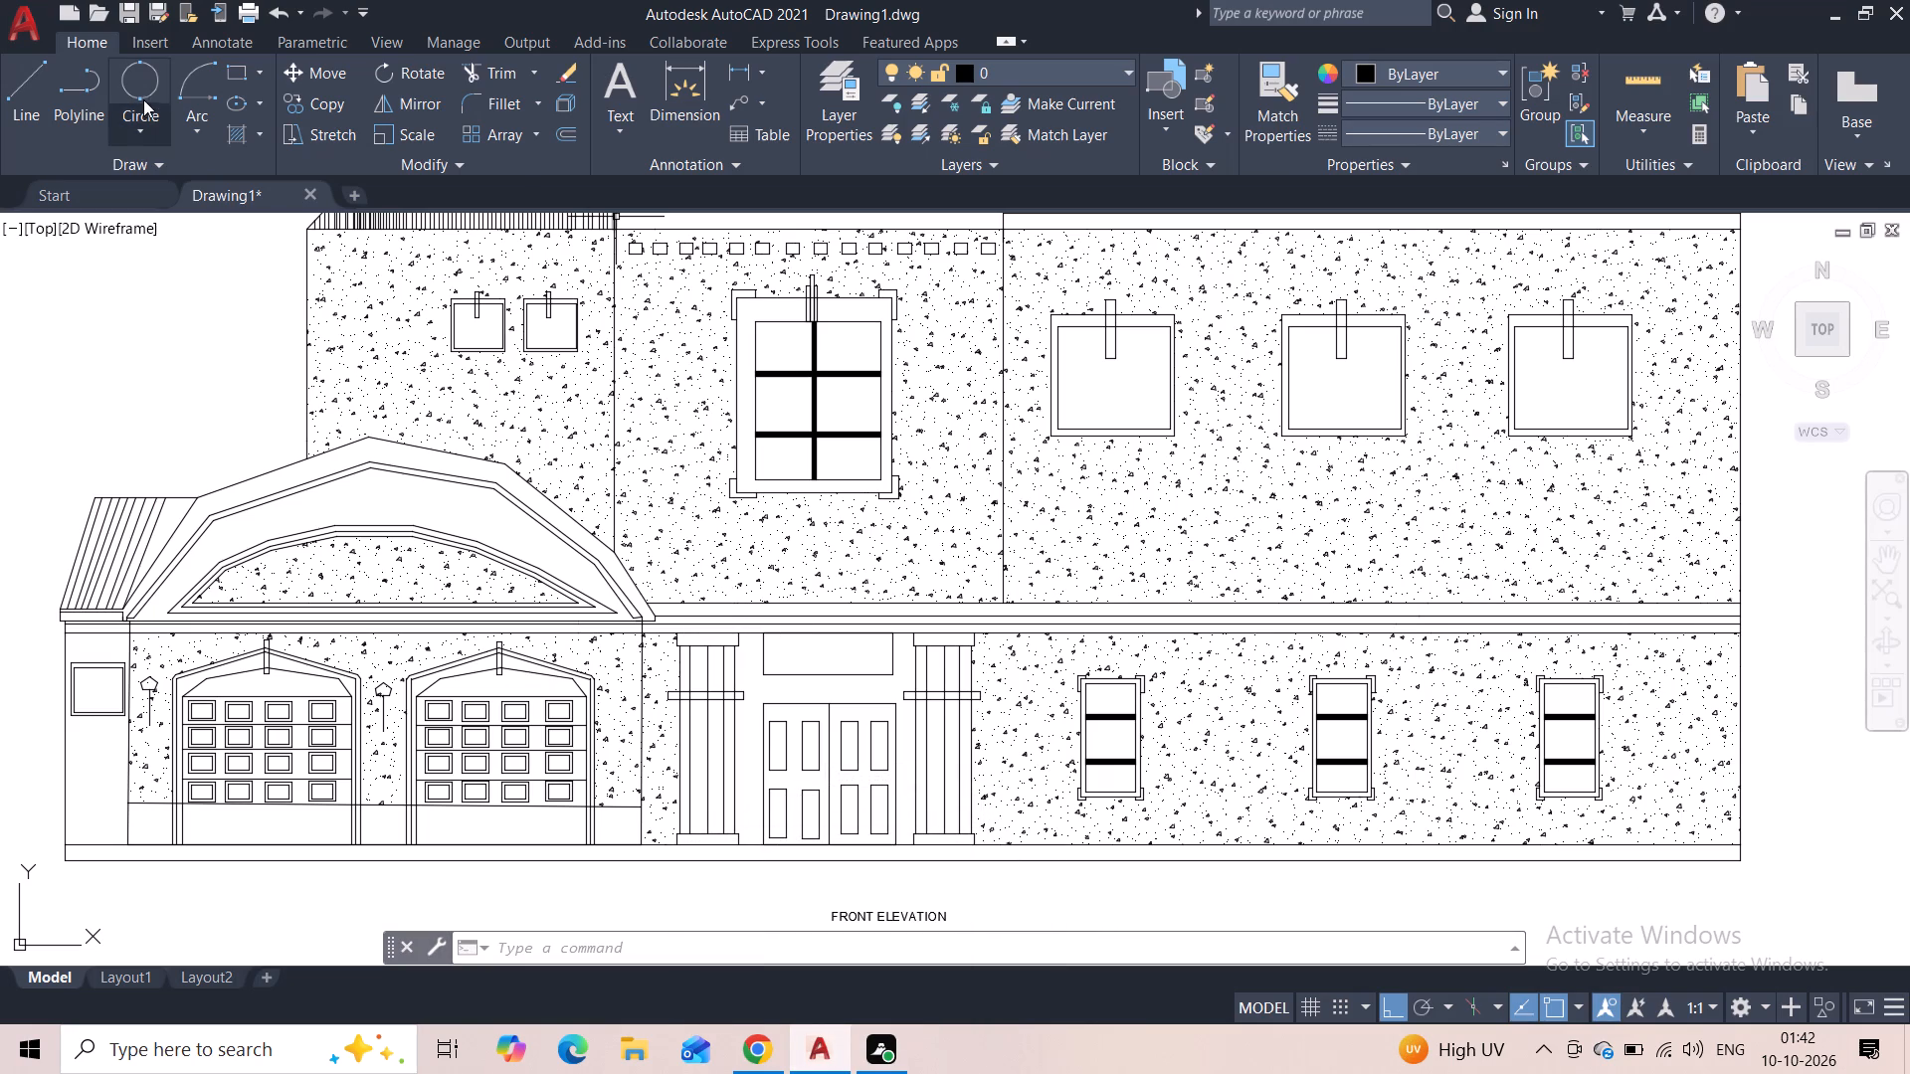
pyautogui.click(15, 102)
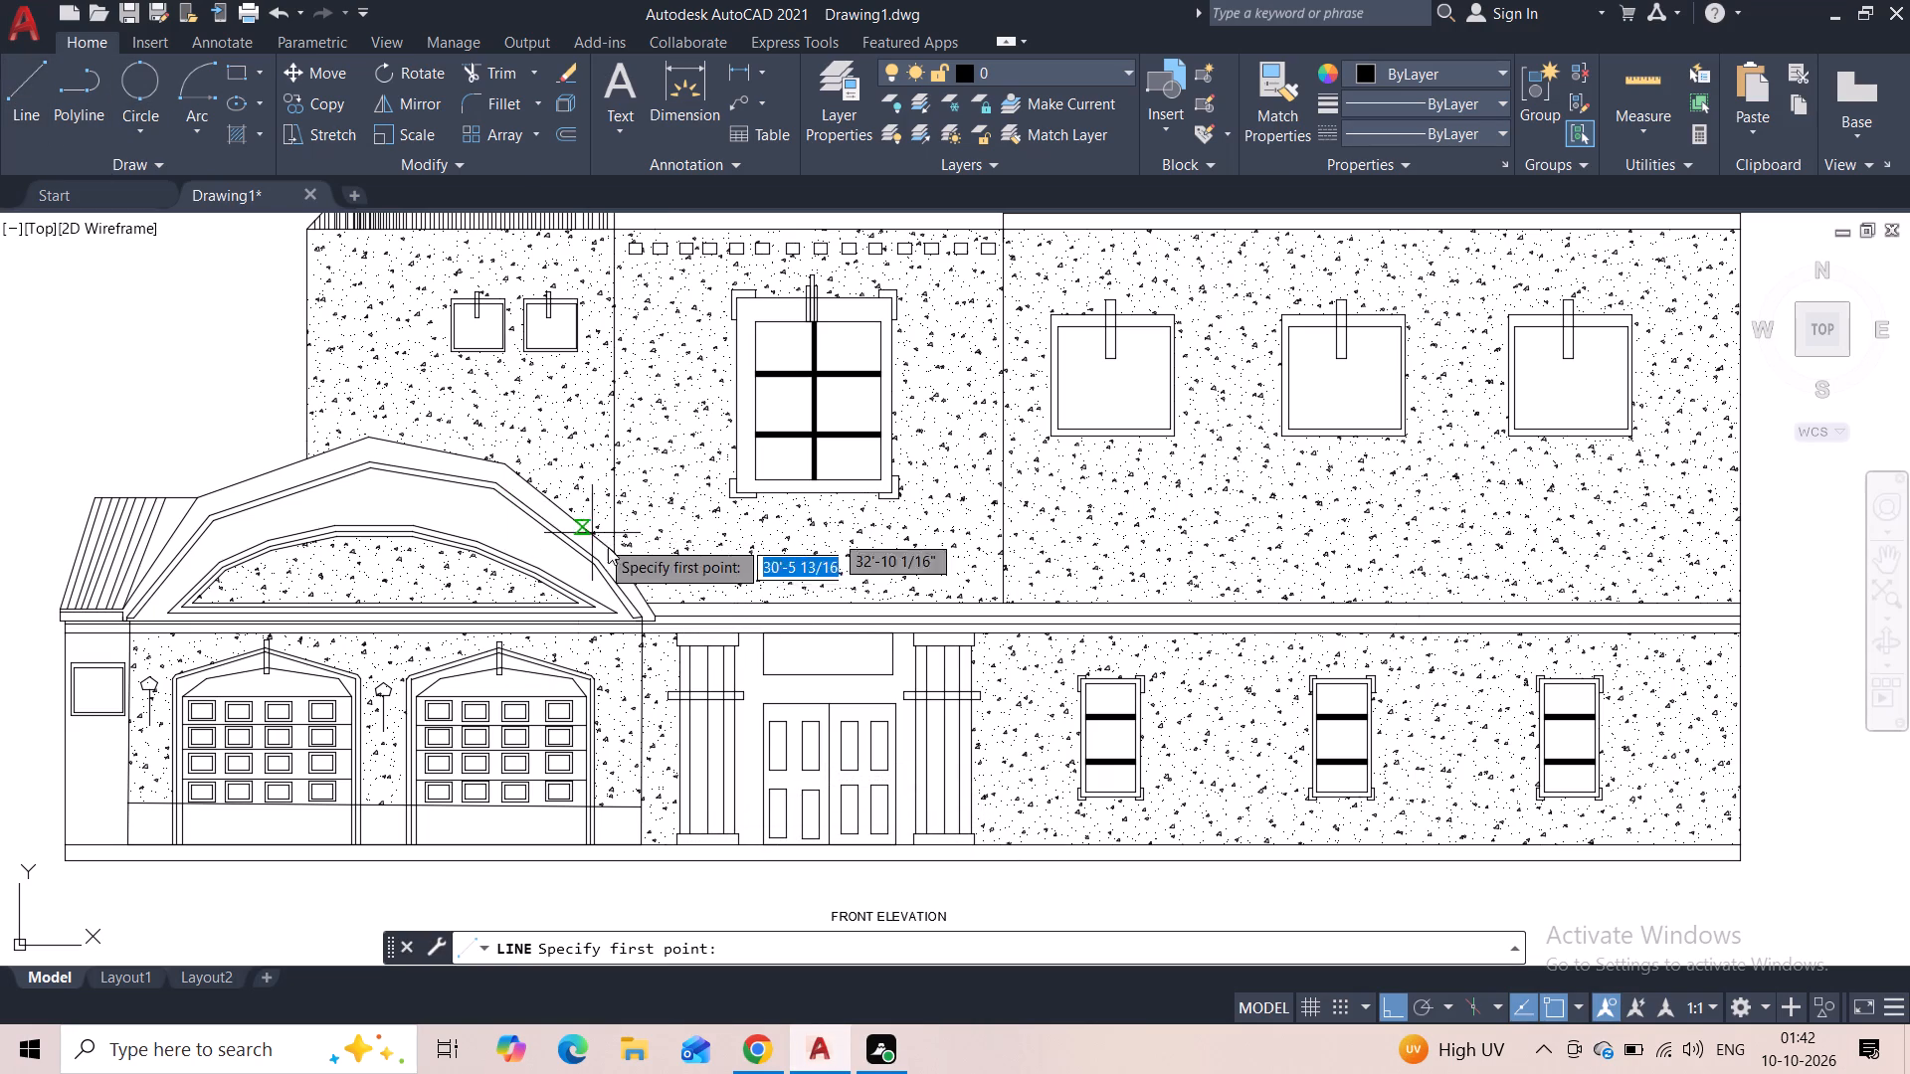
pyautogui.scroll(2, 770, 667)
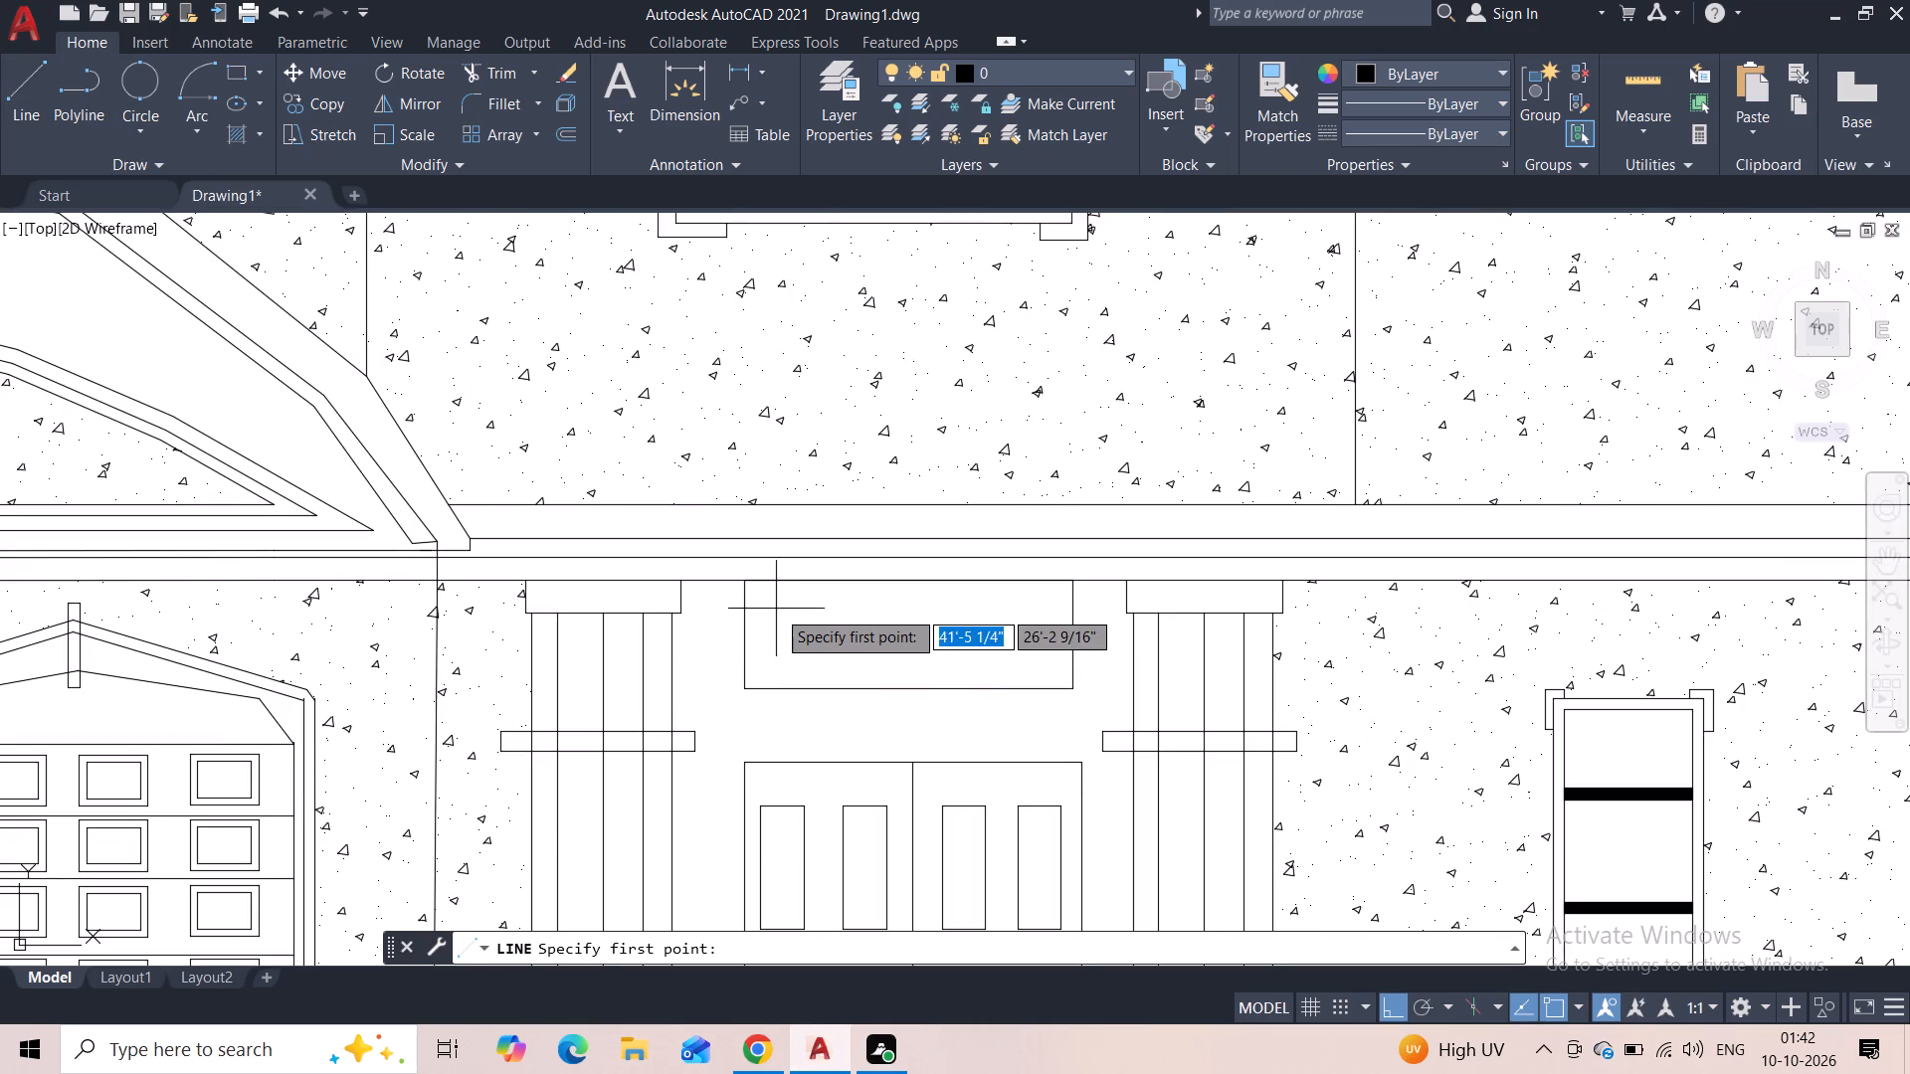
pyautogui.click(764, 588)
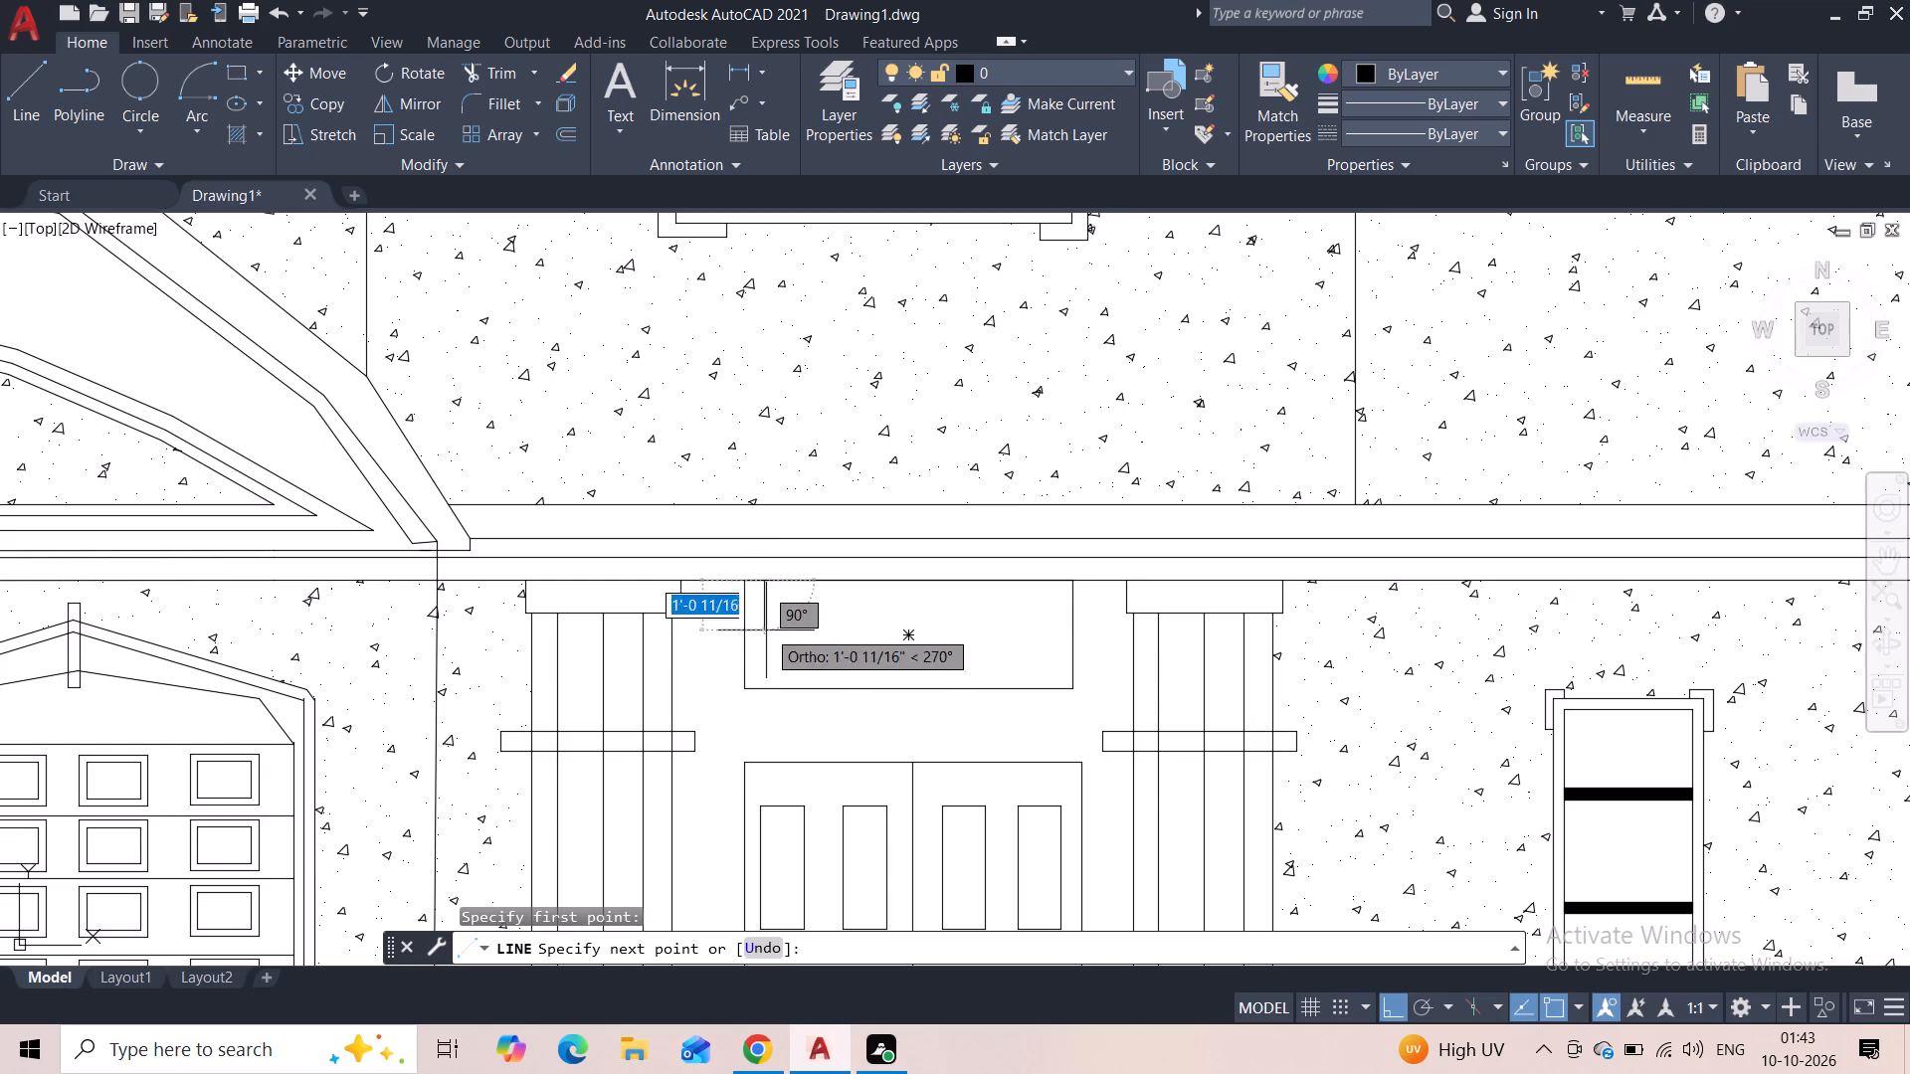
pyautogui.click(758, 671)
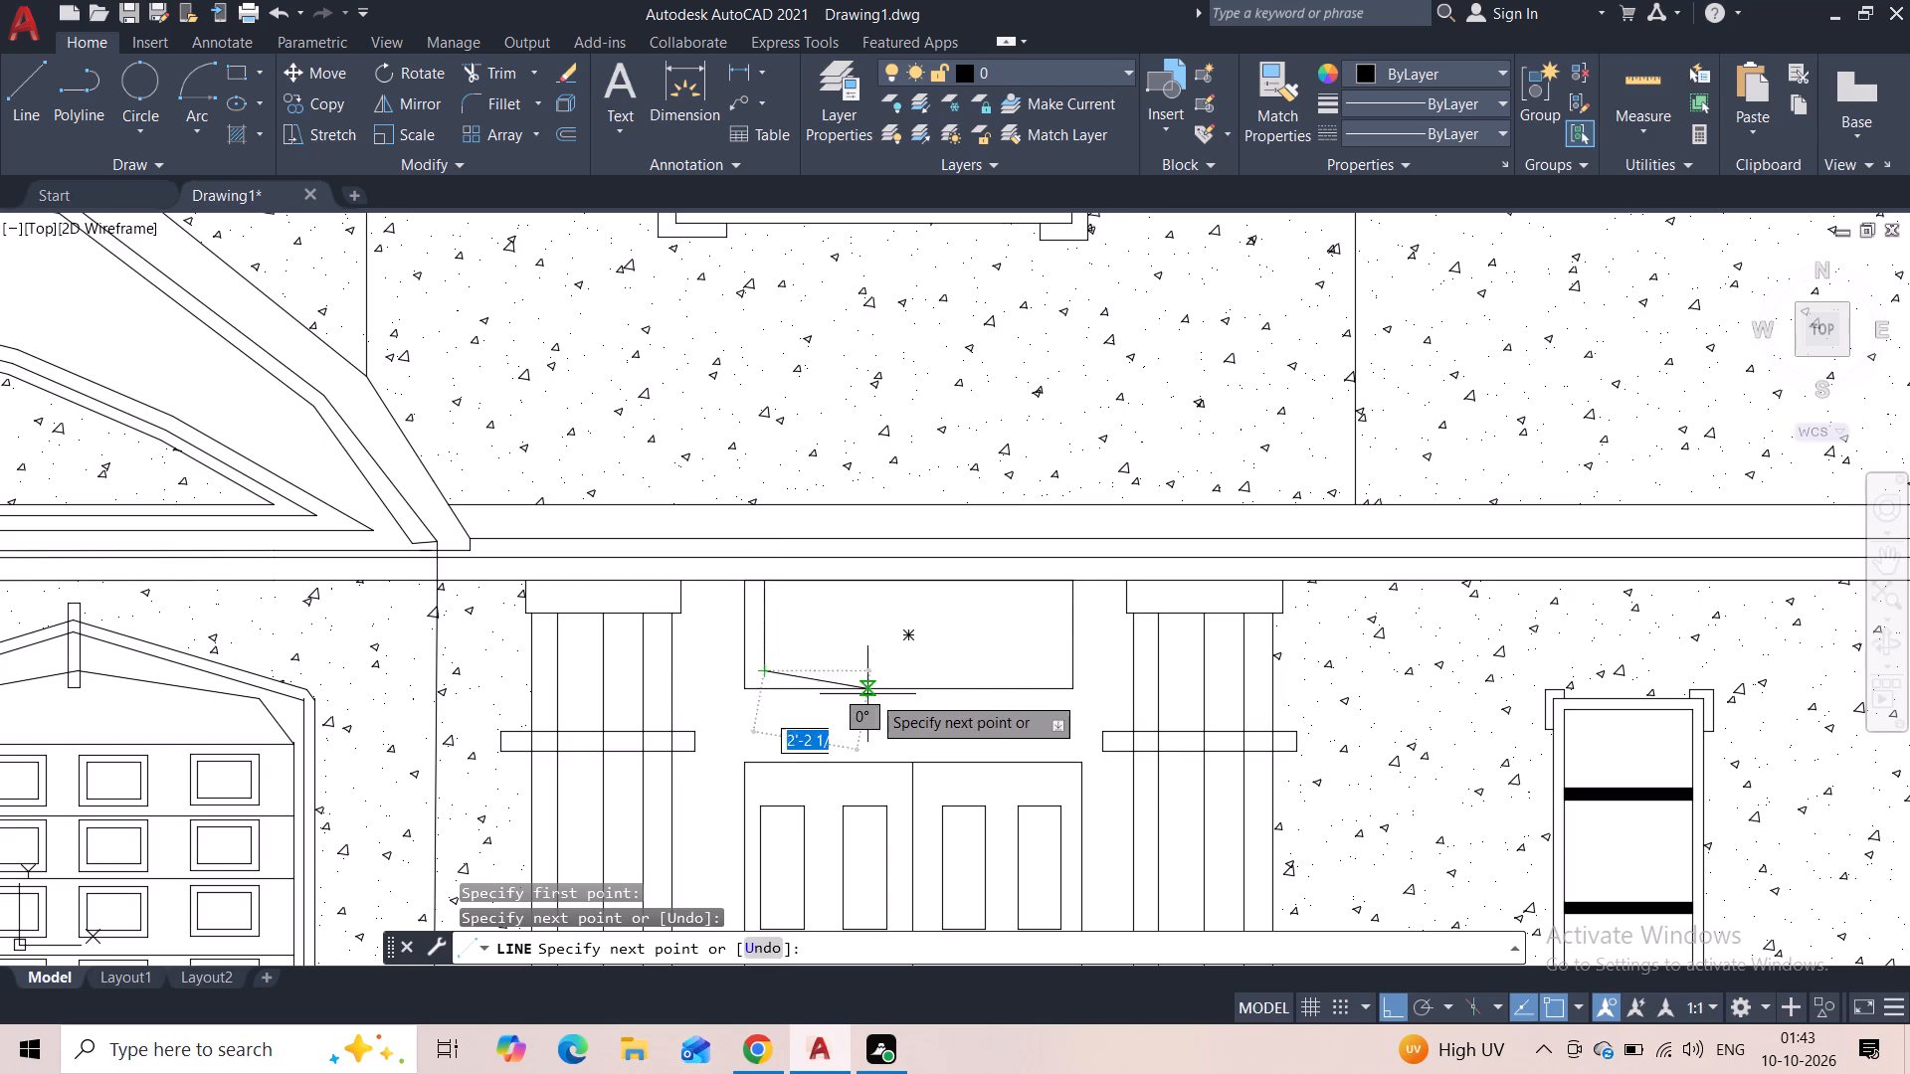
pyautogui.click(1054, 659)
pyautogui.click(1045, 582)
pyautogui.press('Escape')
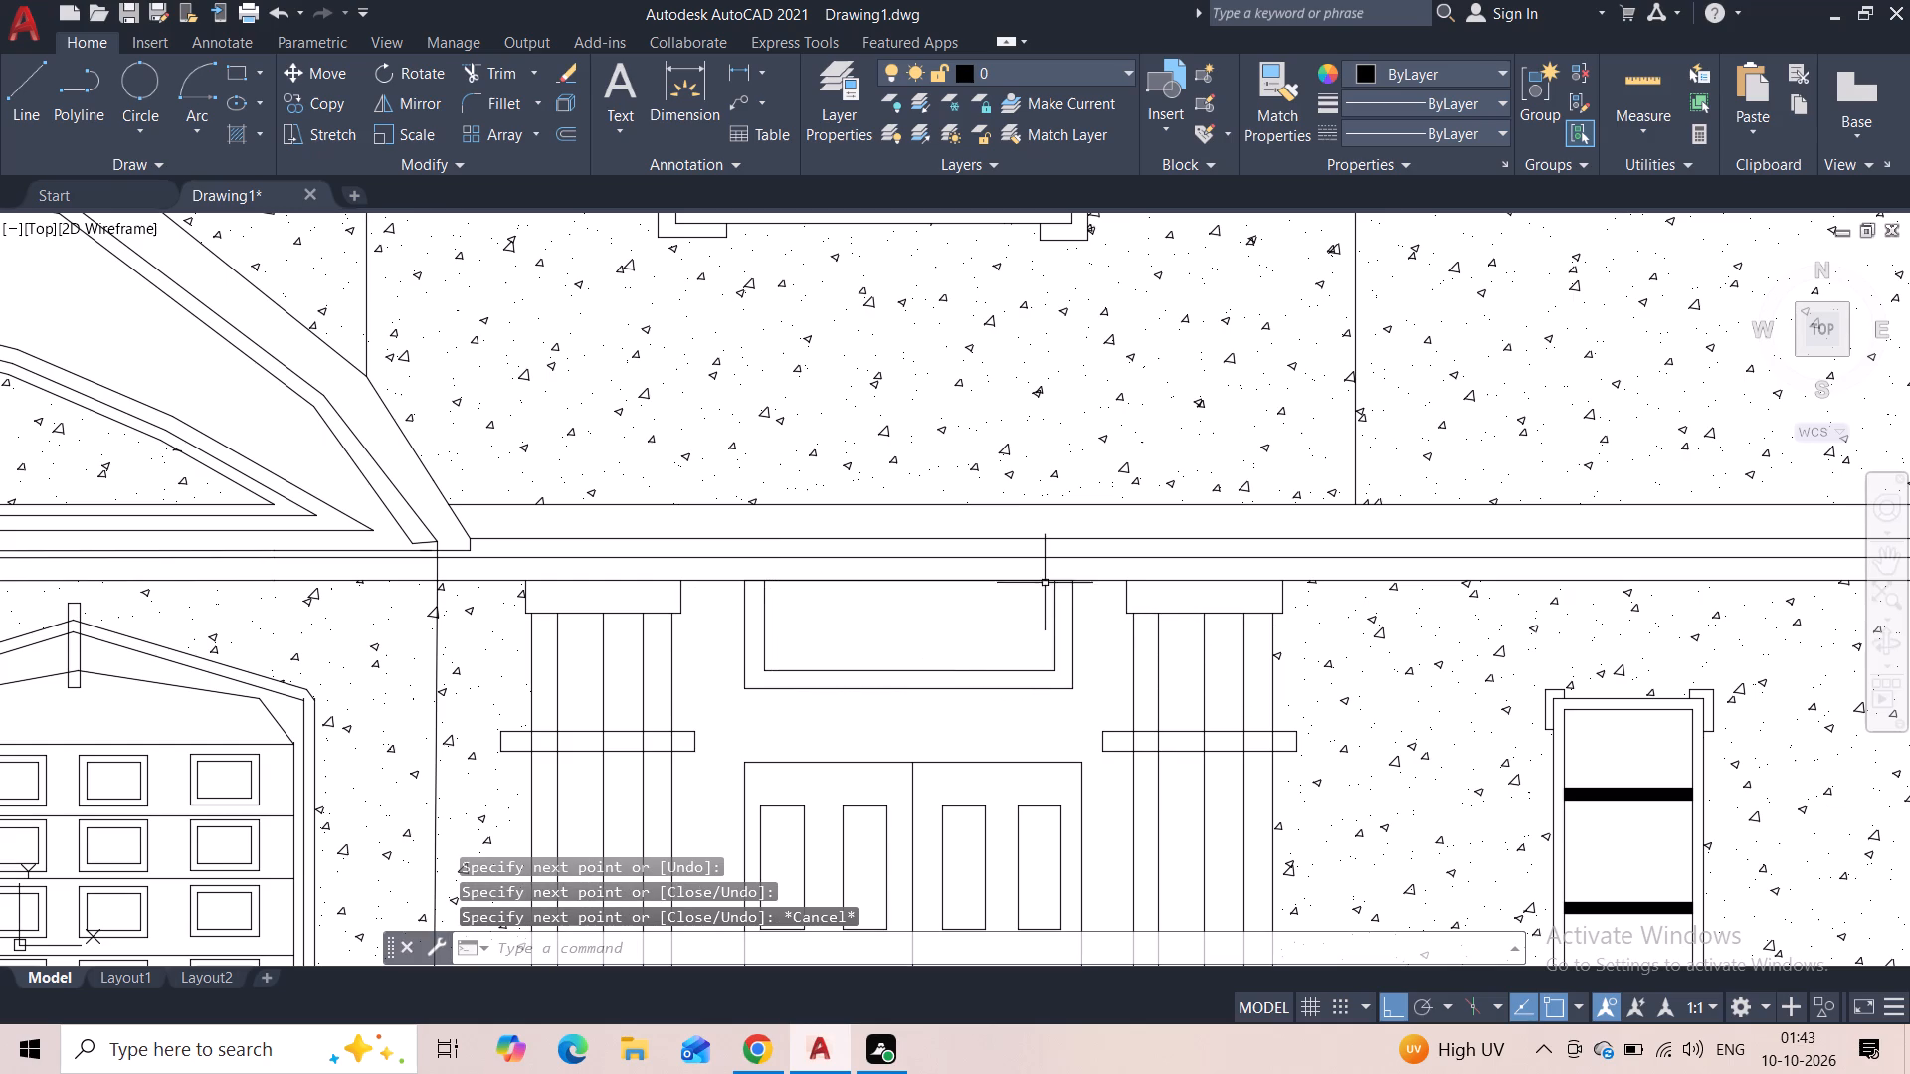
# Solid-fill the three-sided frame of the panel above the entrance door and end the hatch.
pyautogui.press('h')
pyautogui.click(919, 713)
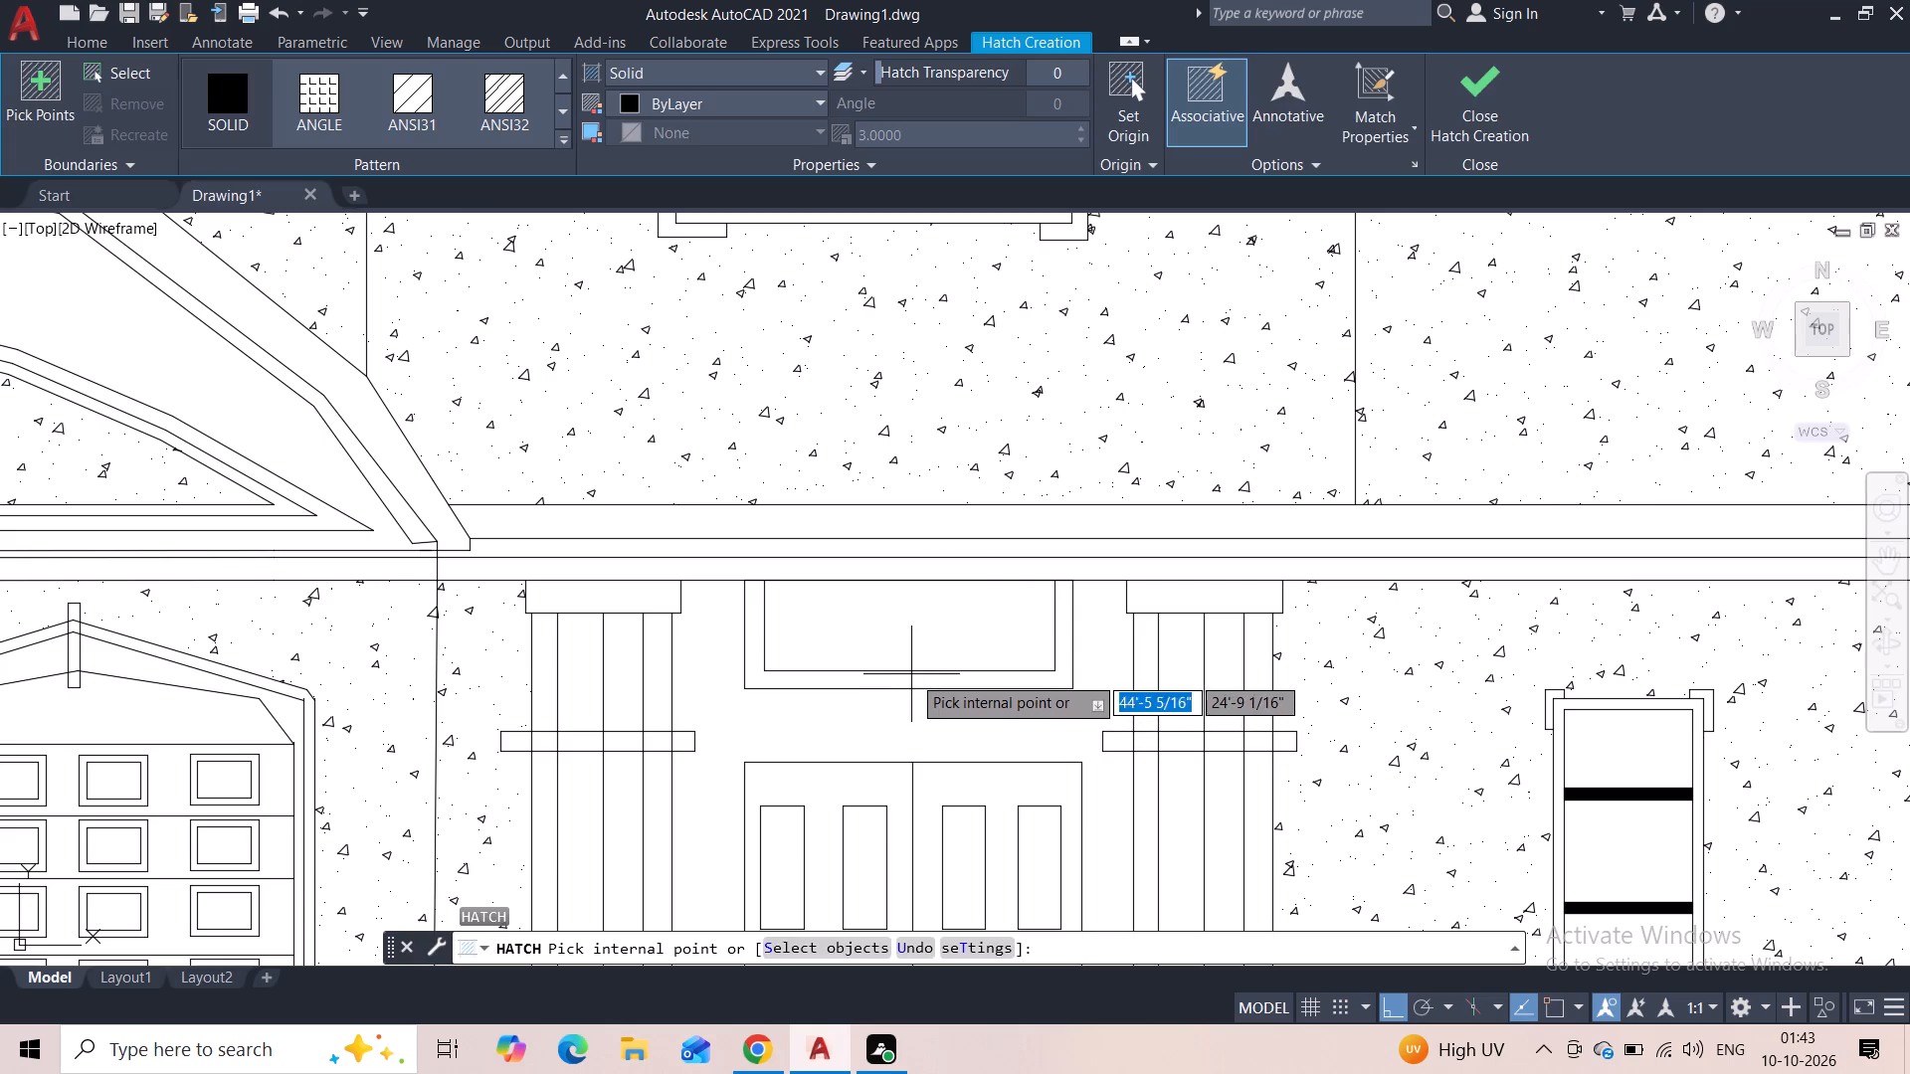
pyautogui.click(915, 674)
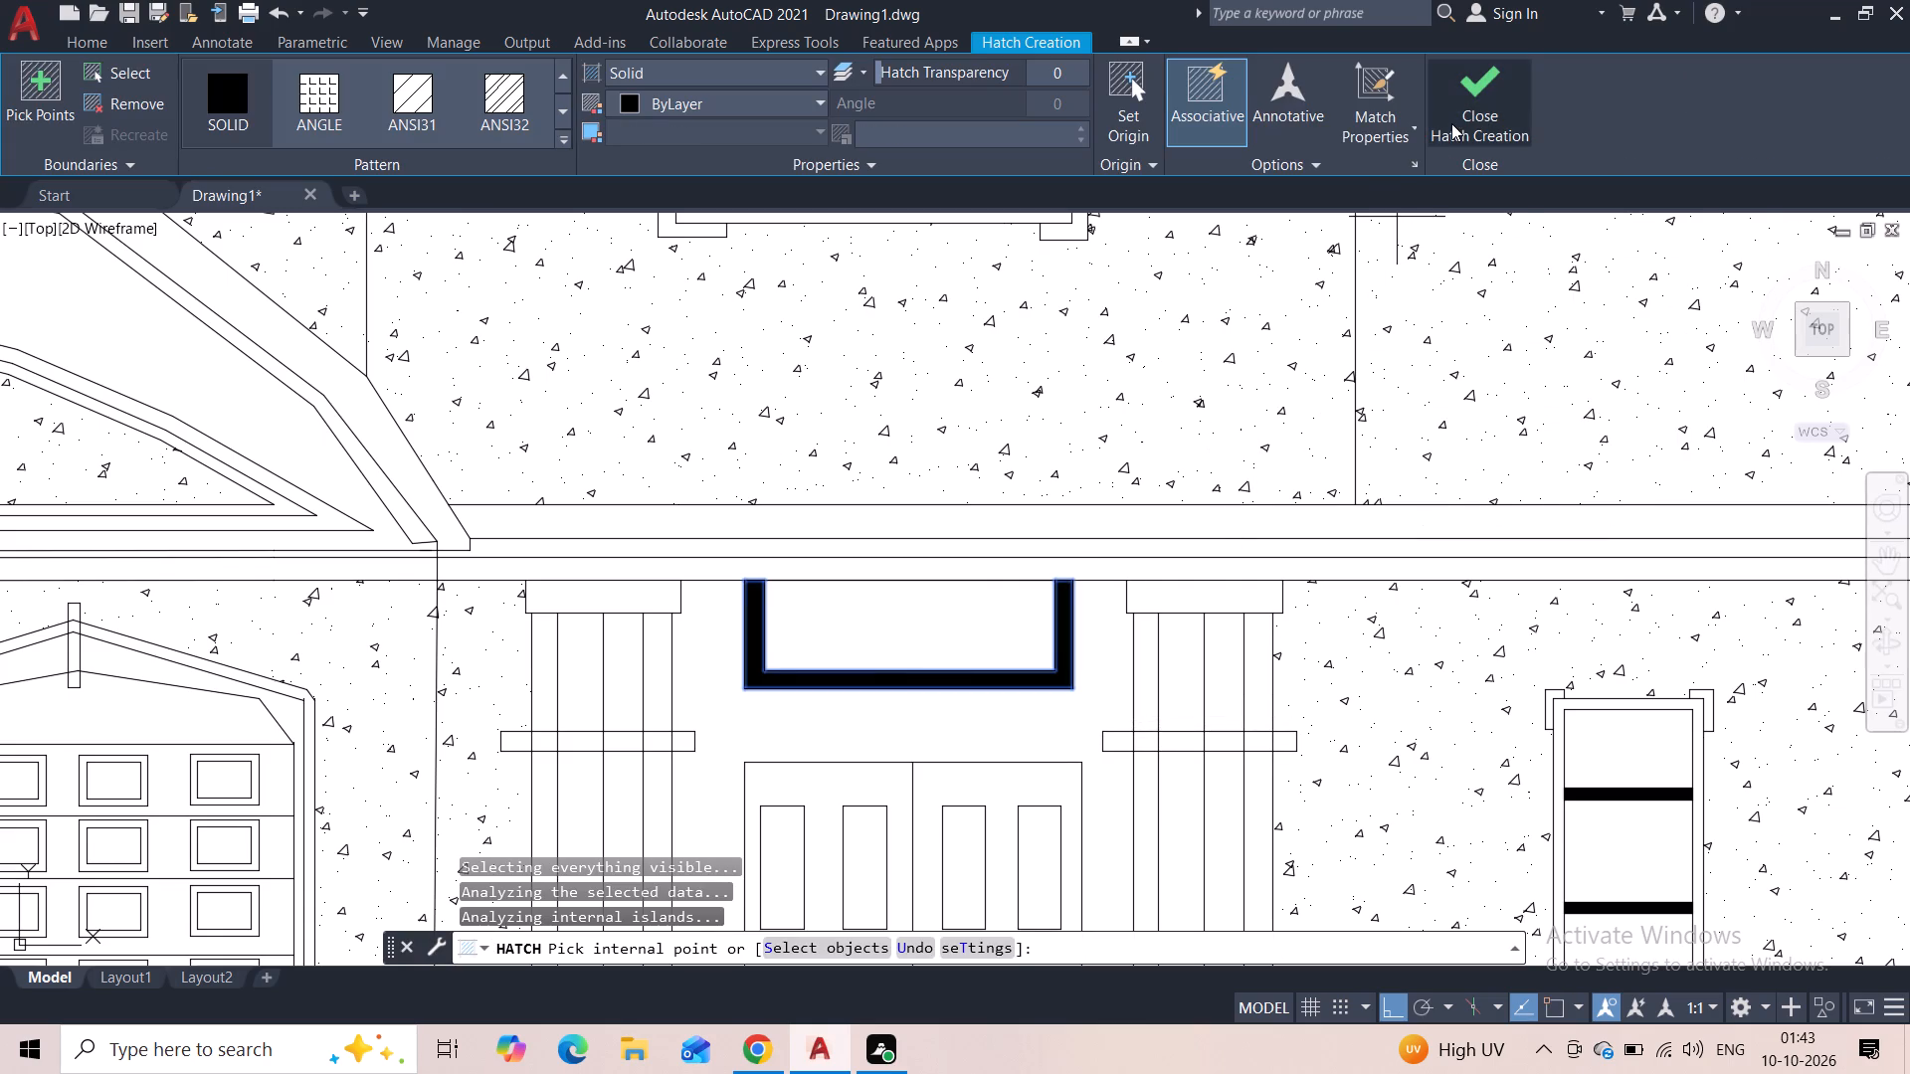
pyautogui.click(1451, 123)
# Draw a horizontal line about 19'-6" long just below the stippled area in the upper central gable.
pyautogui.scroll(-3, 1233, 413)
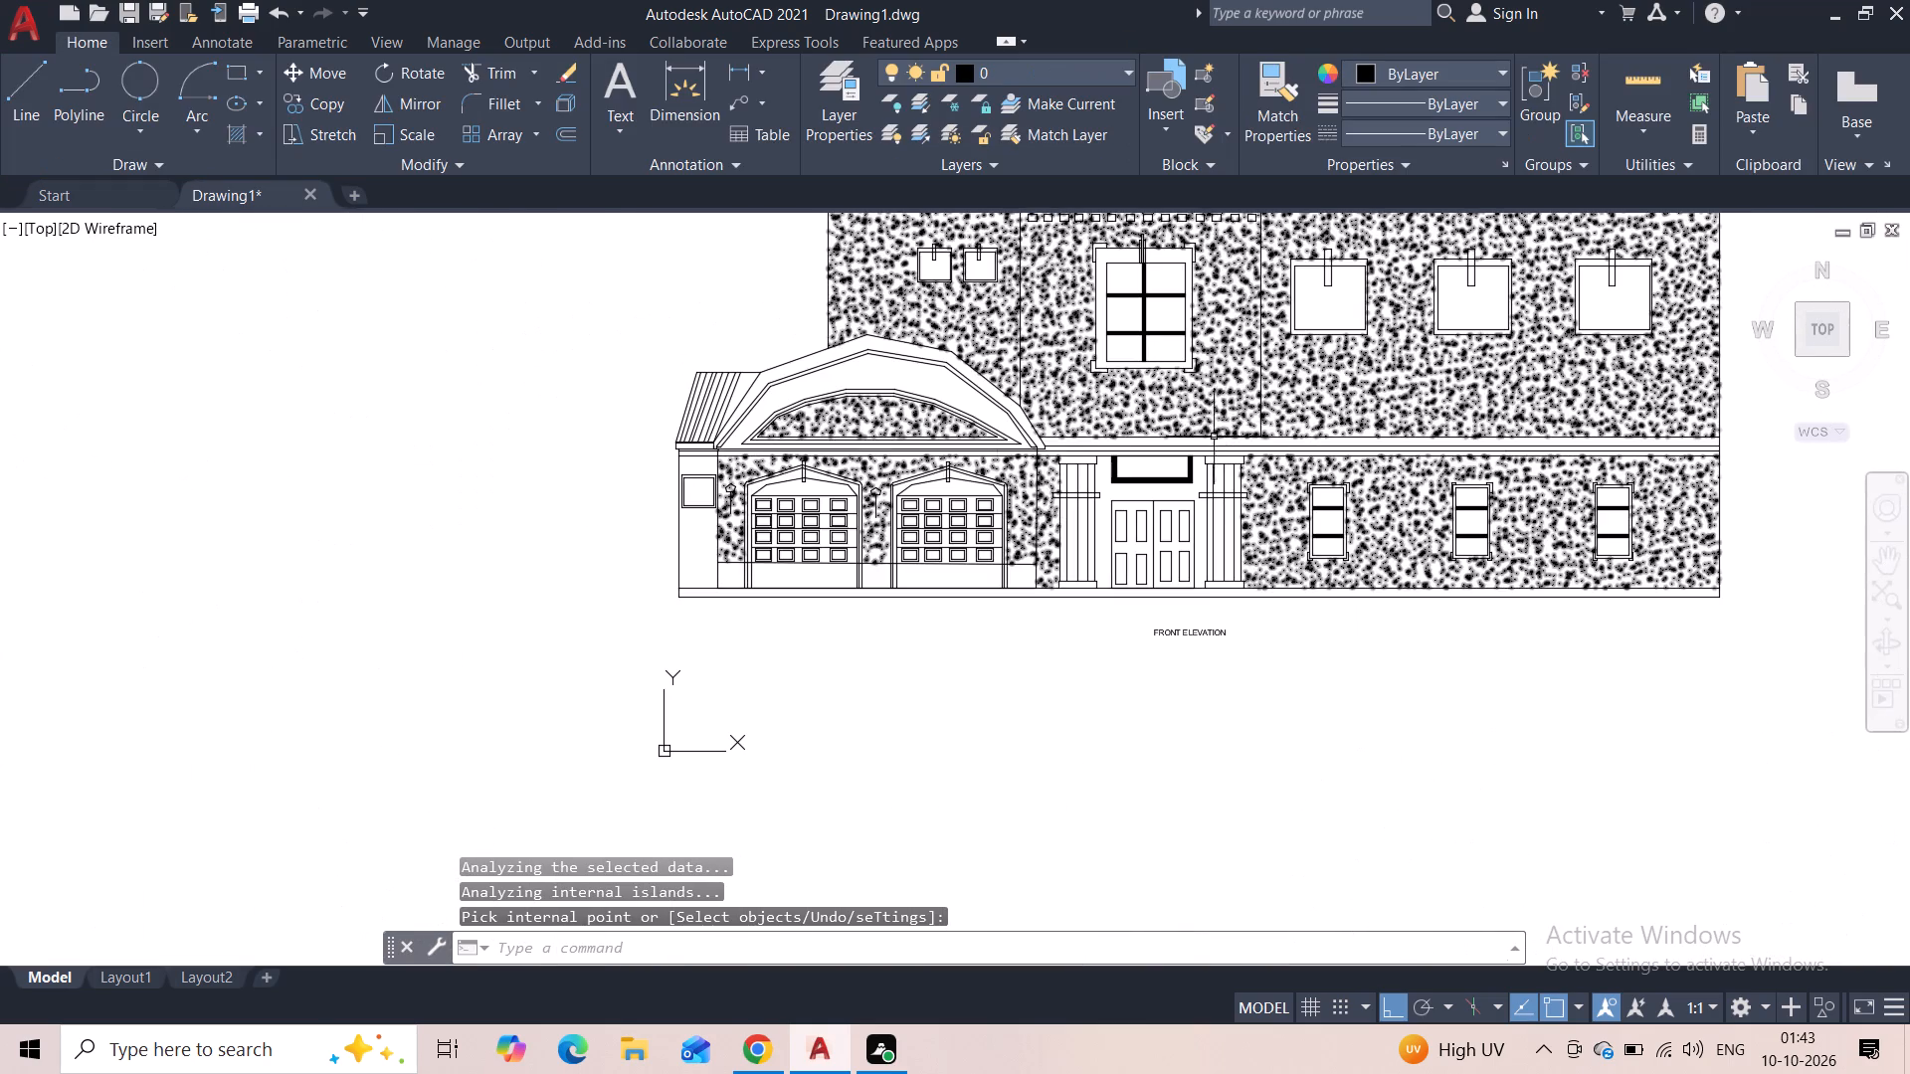
pyautogui.moveTo(1209, 420); pyautogui.dragTo(1068, 613, button='middle')
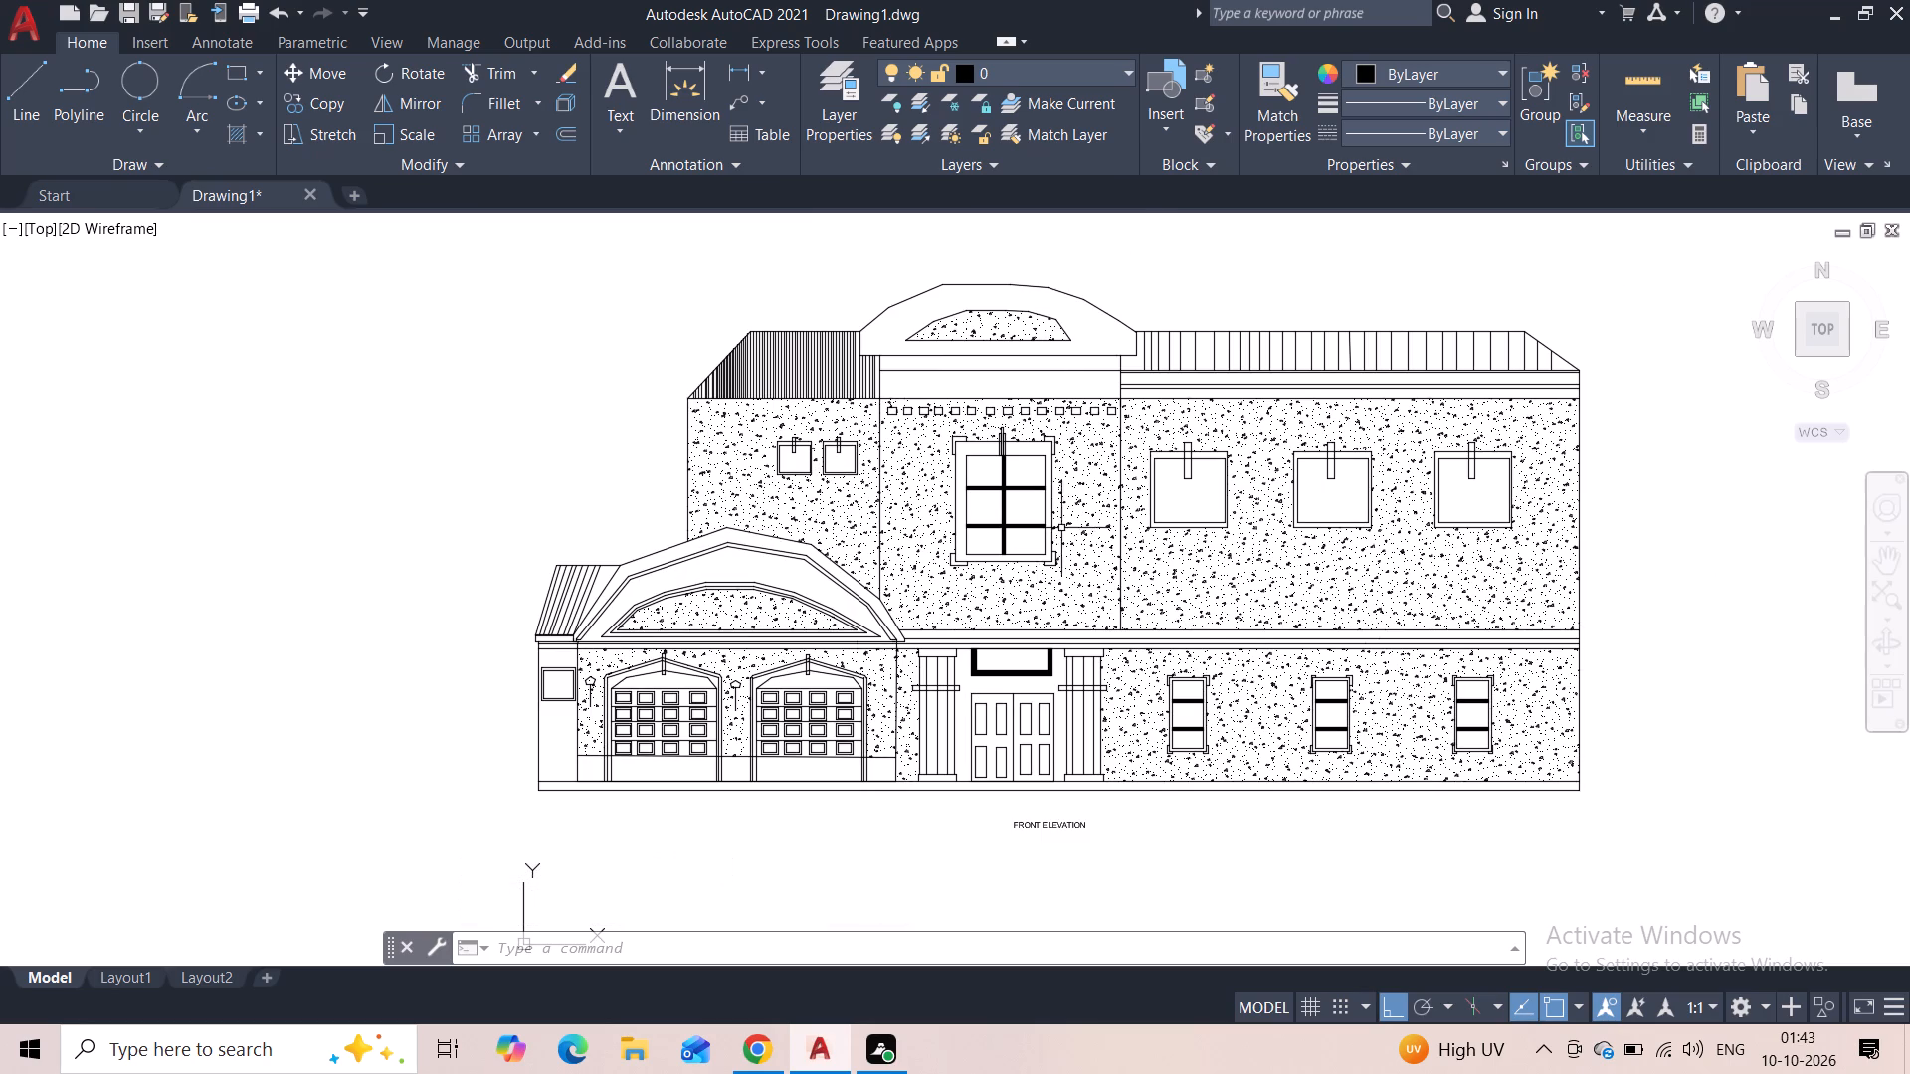
pyautogui.moveTo(1100, 275); pyautogui.dragTo(1095, 350, button='middle')
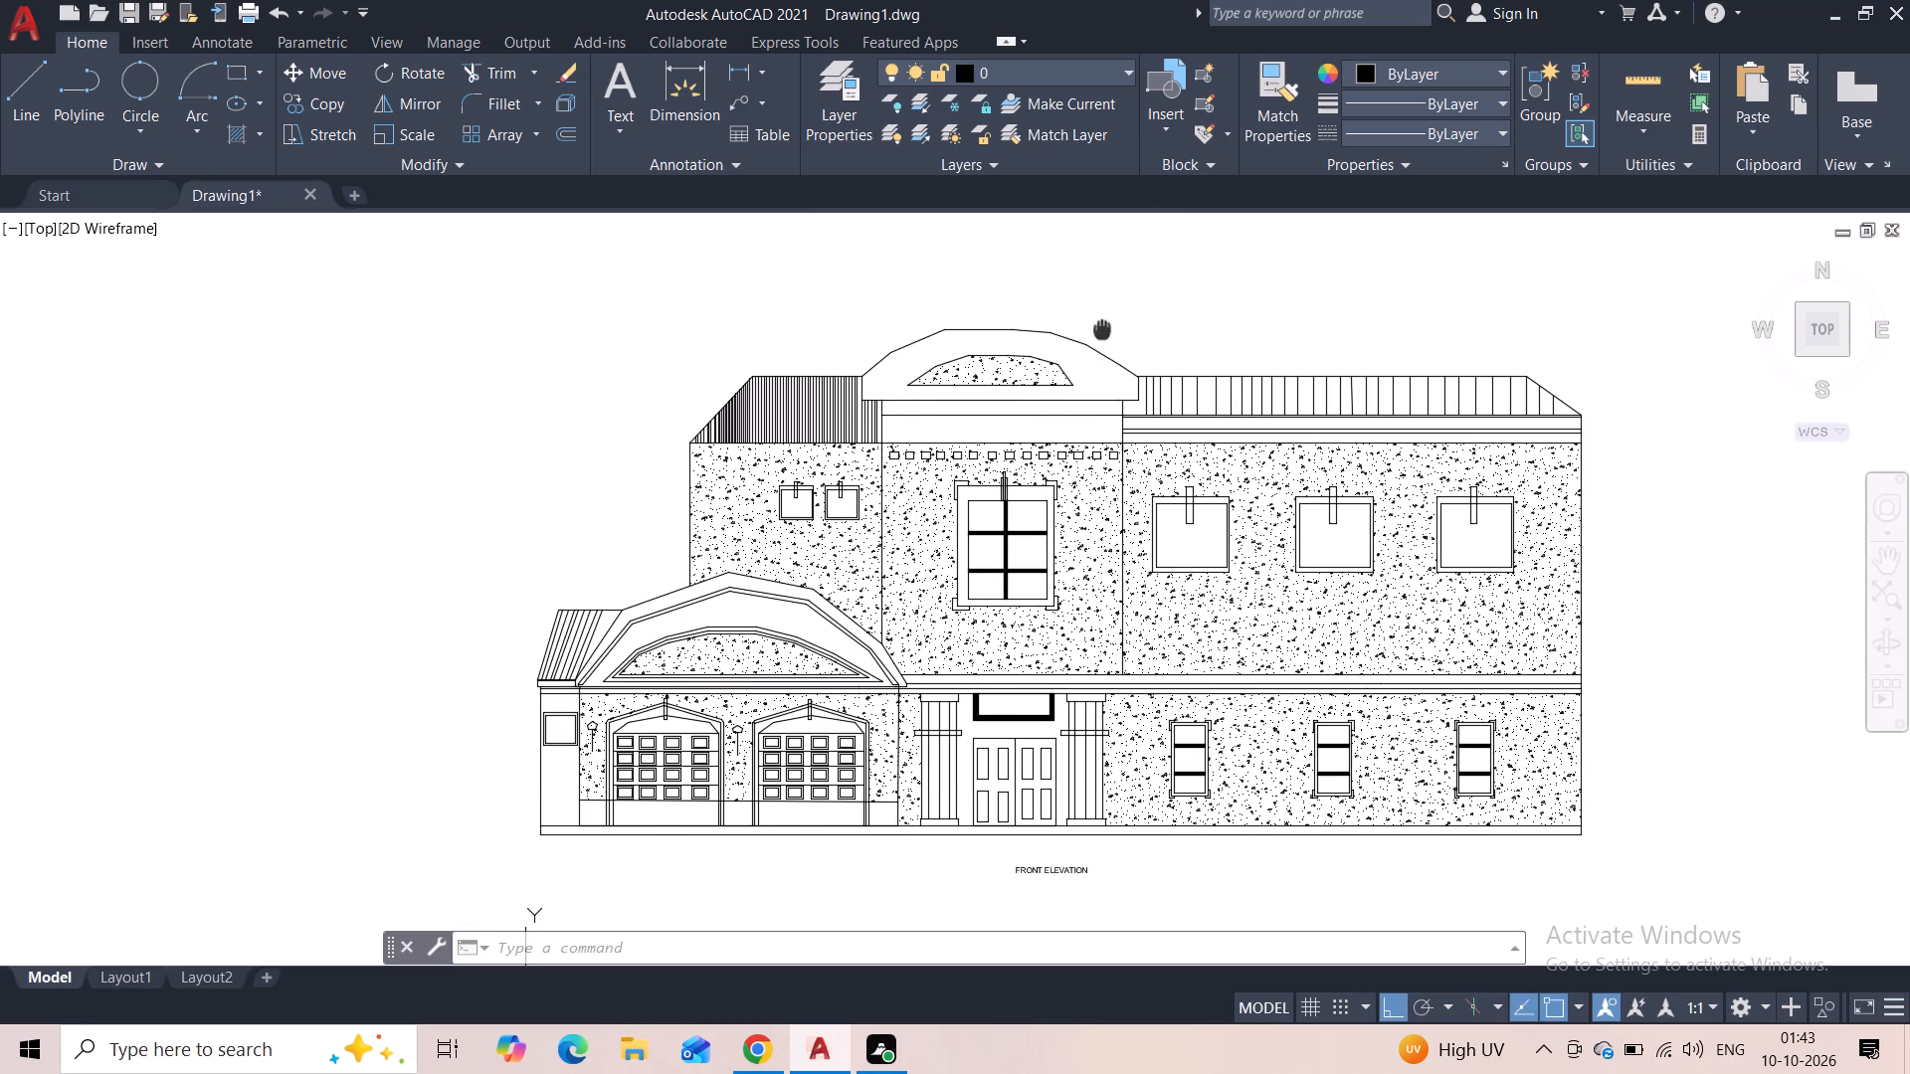
pyautogui.moveTo(1095, 350); pyautogui.dragTo(1080, 389, button='middle')
pyautogui.scroll(2, 1014, 419)
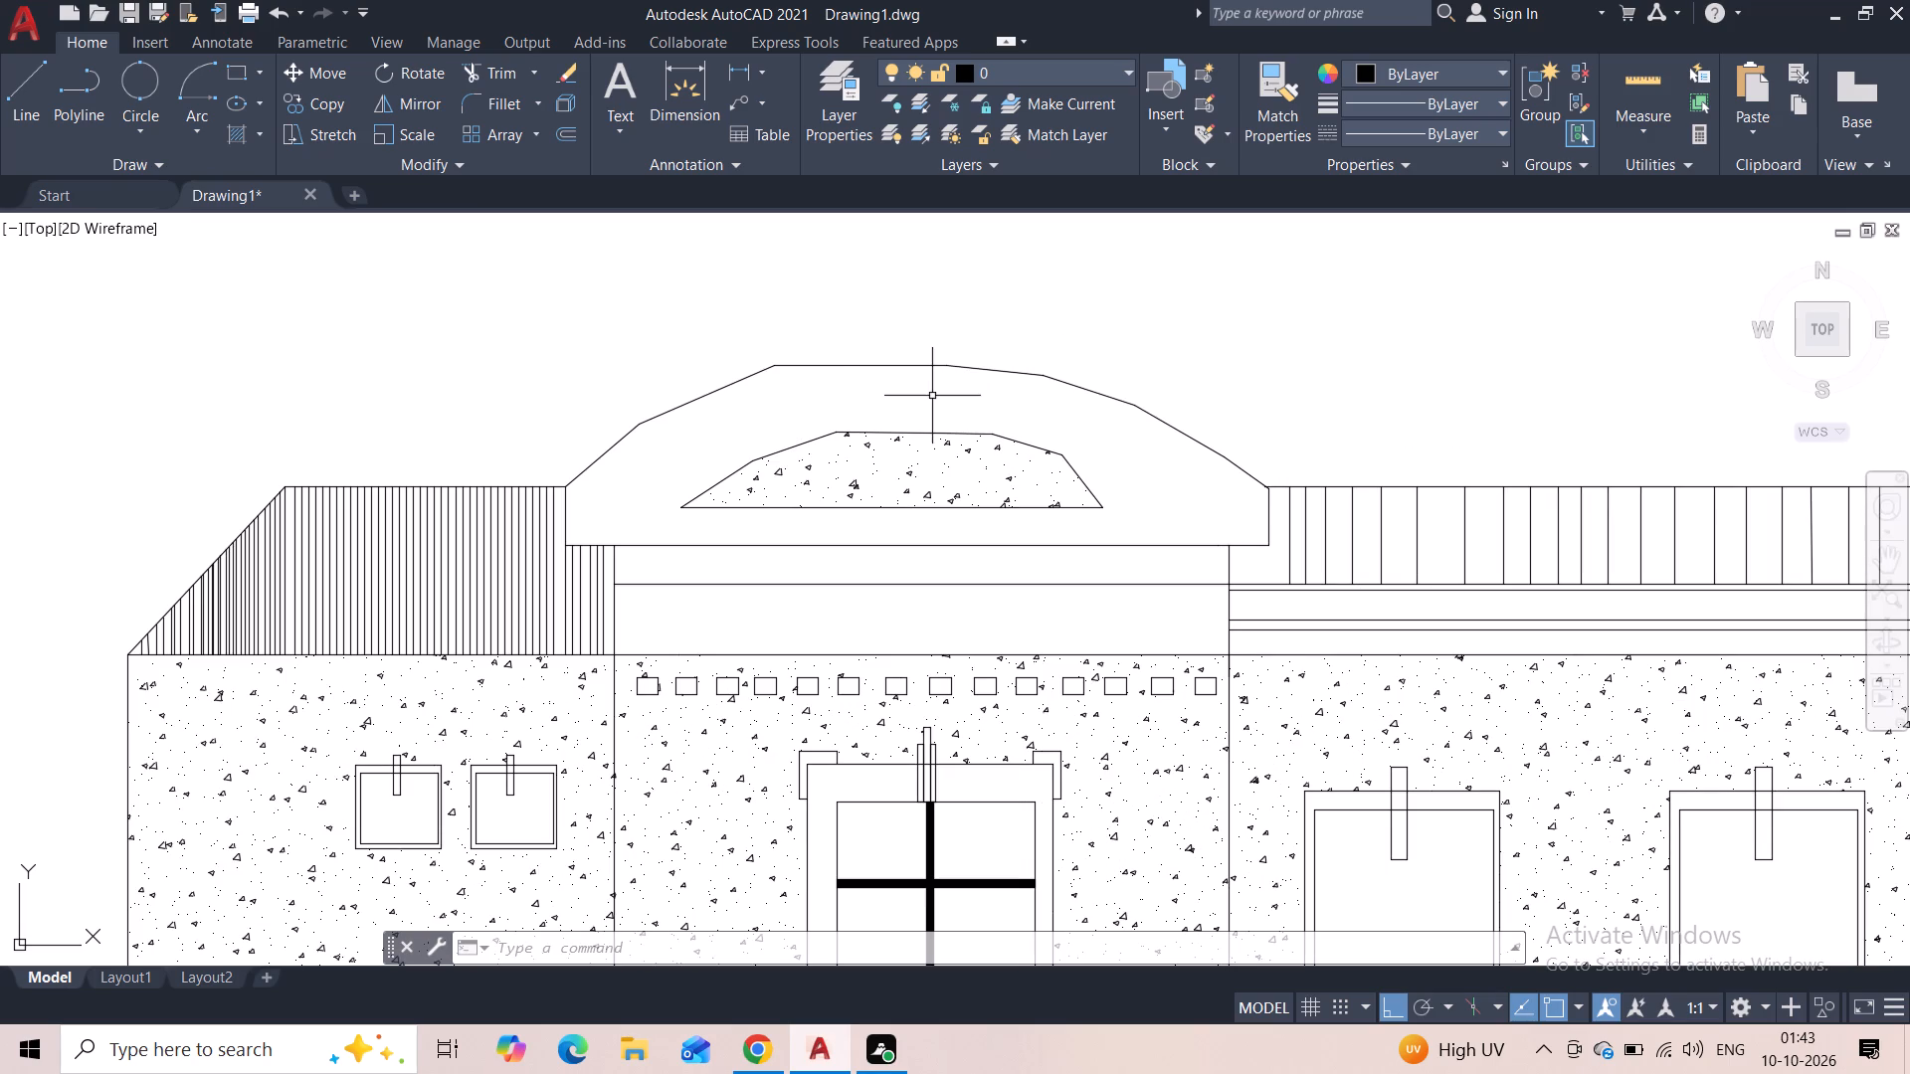
pyautogui.click(18, 111)
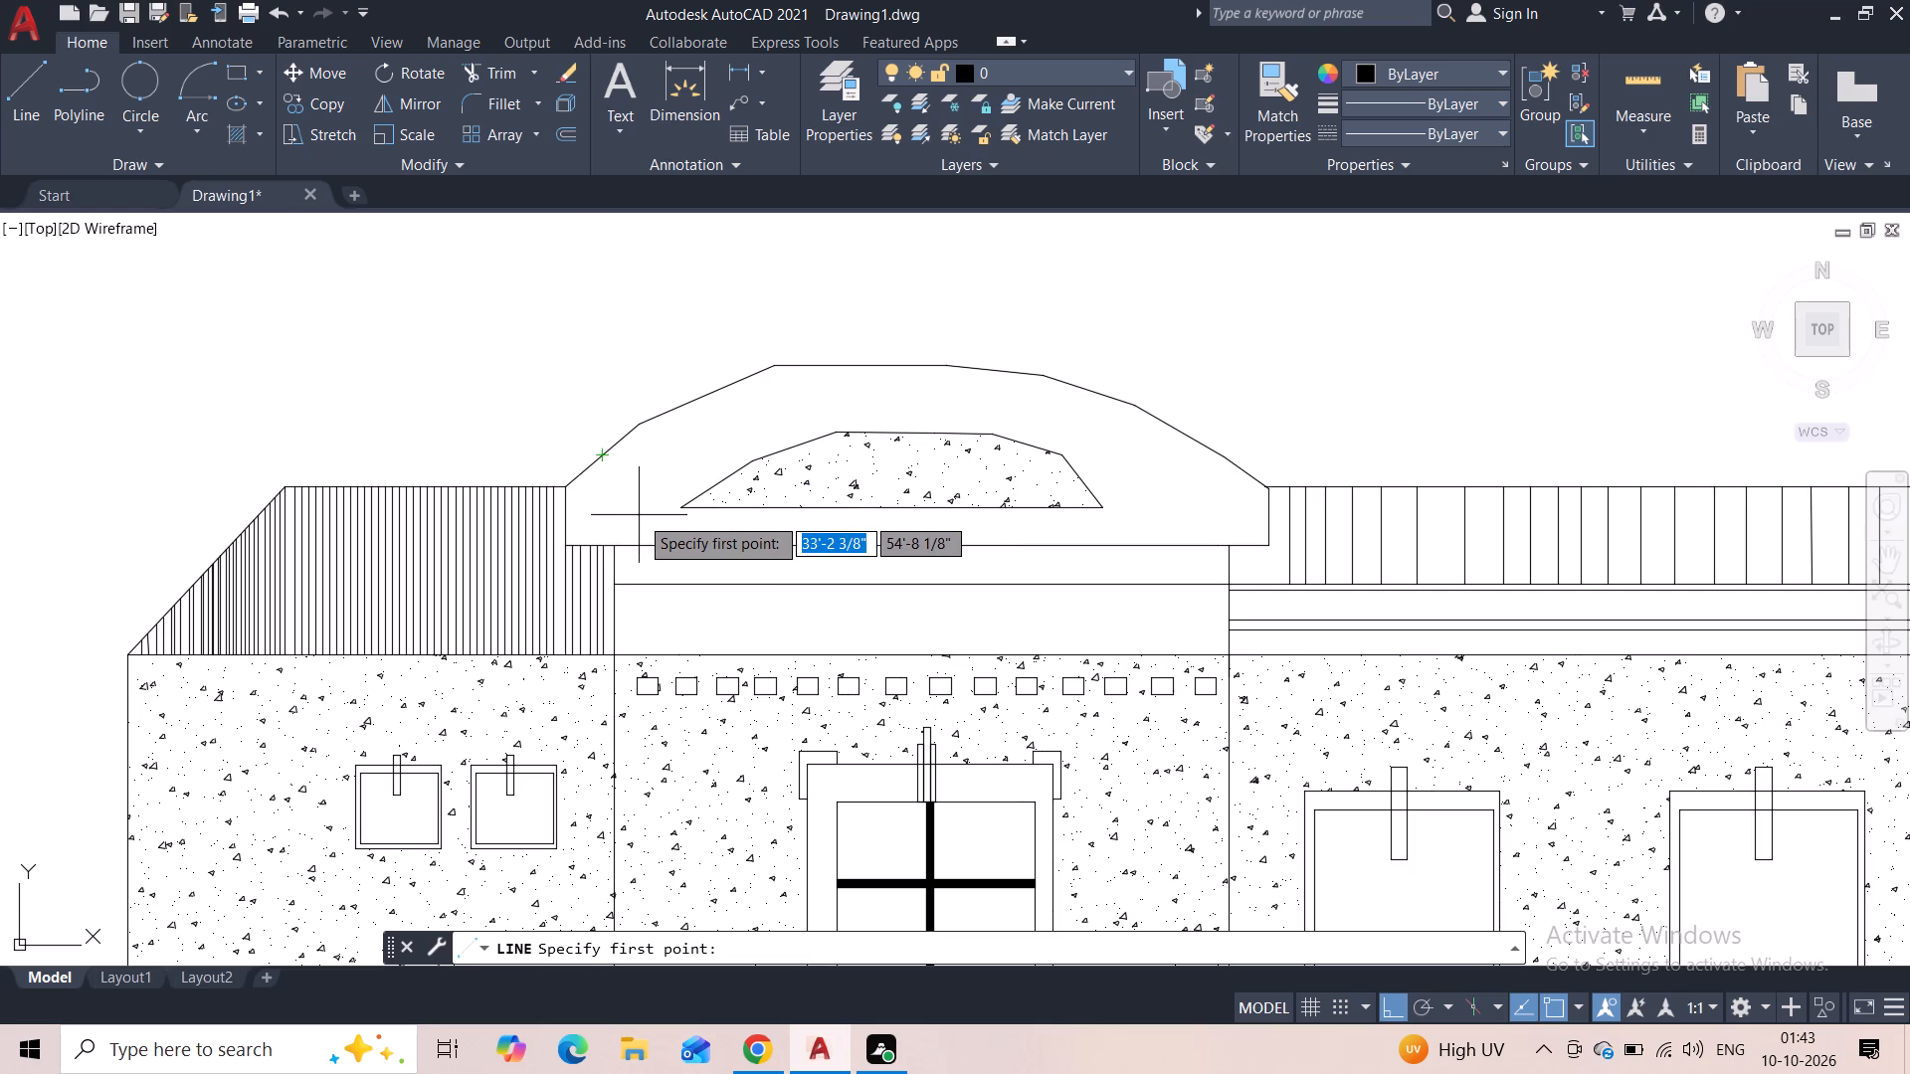
pyautogui.click(634, 516)
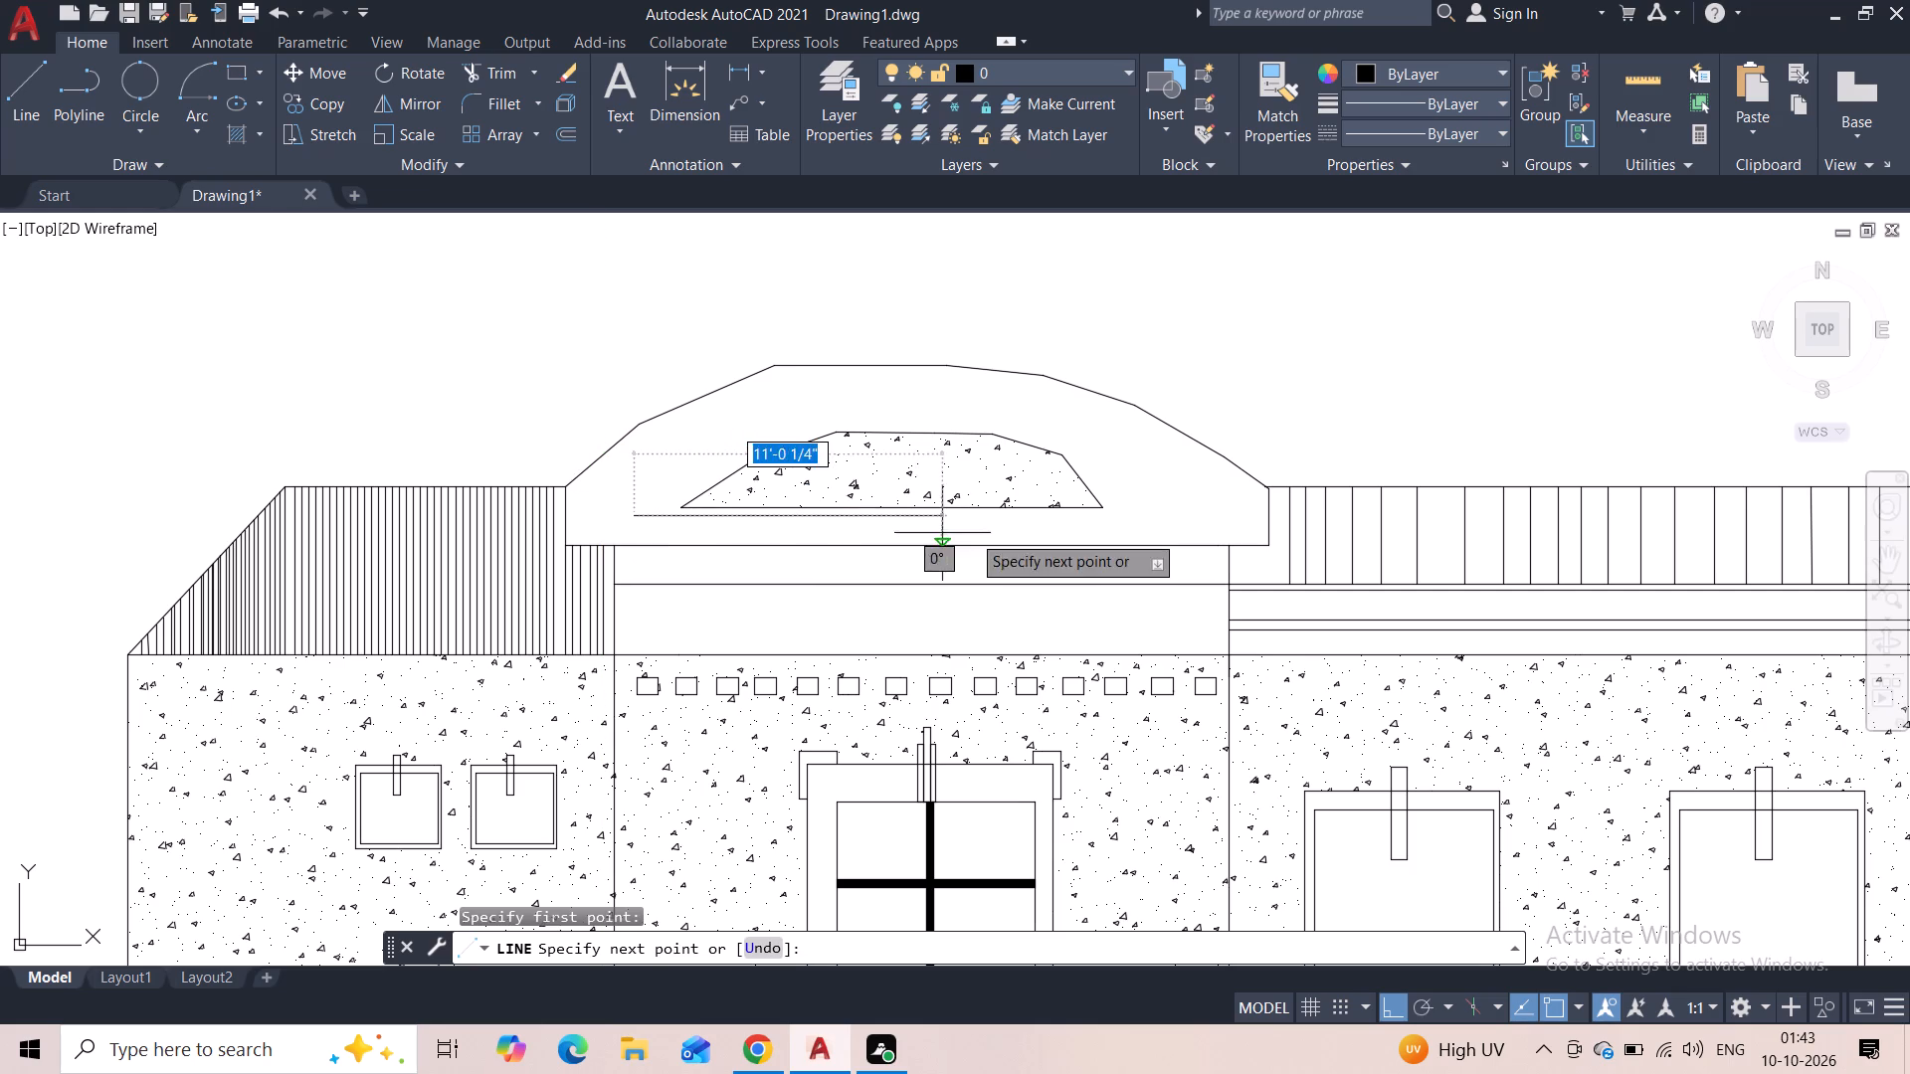
pyautogui.click(1180, 526)
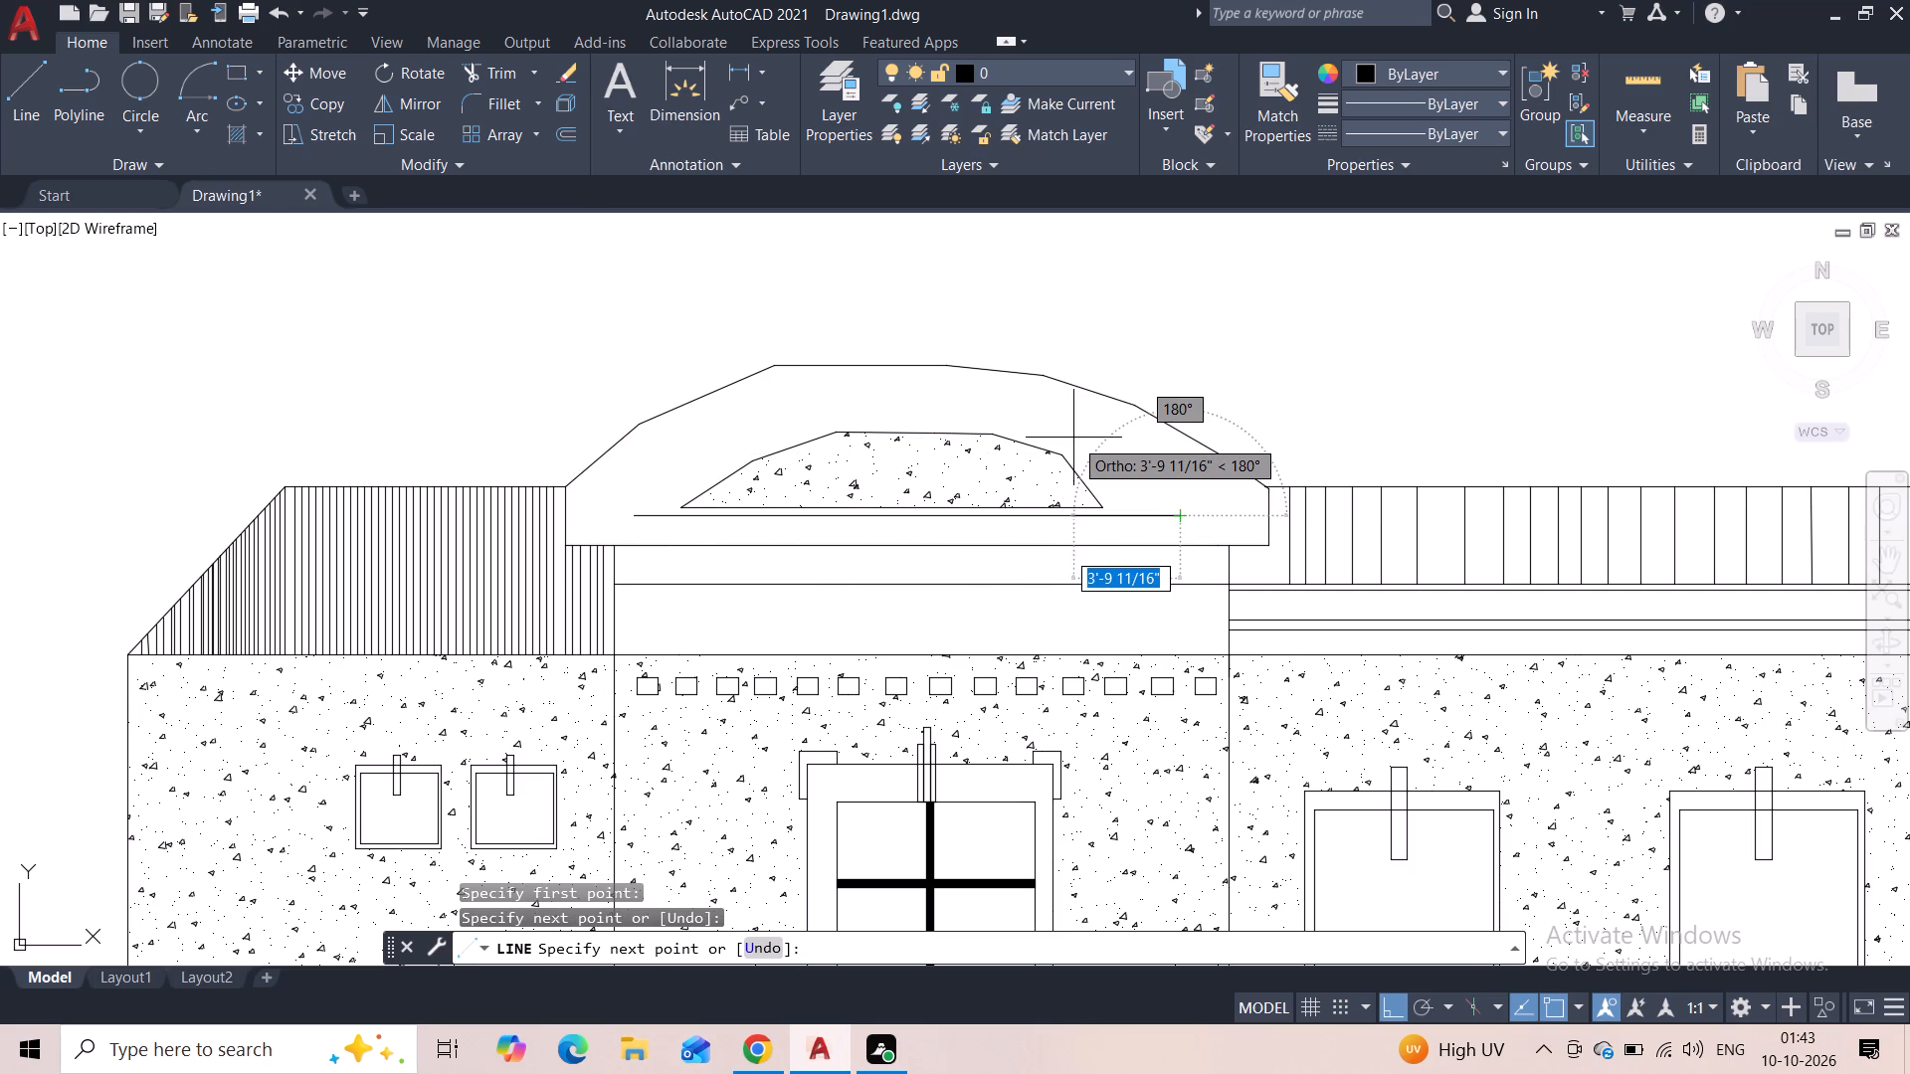
pyautogui.press('Escape')
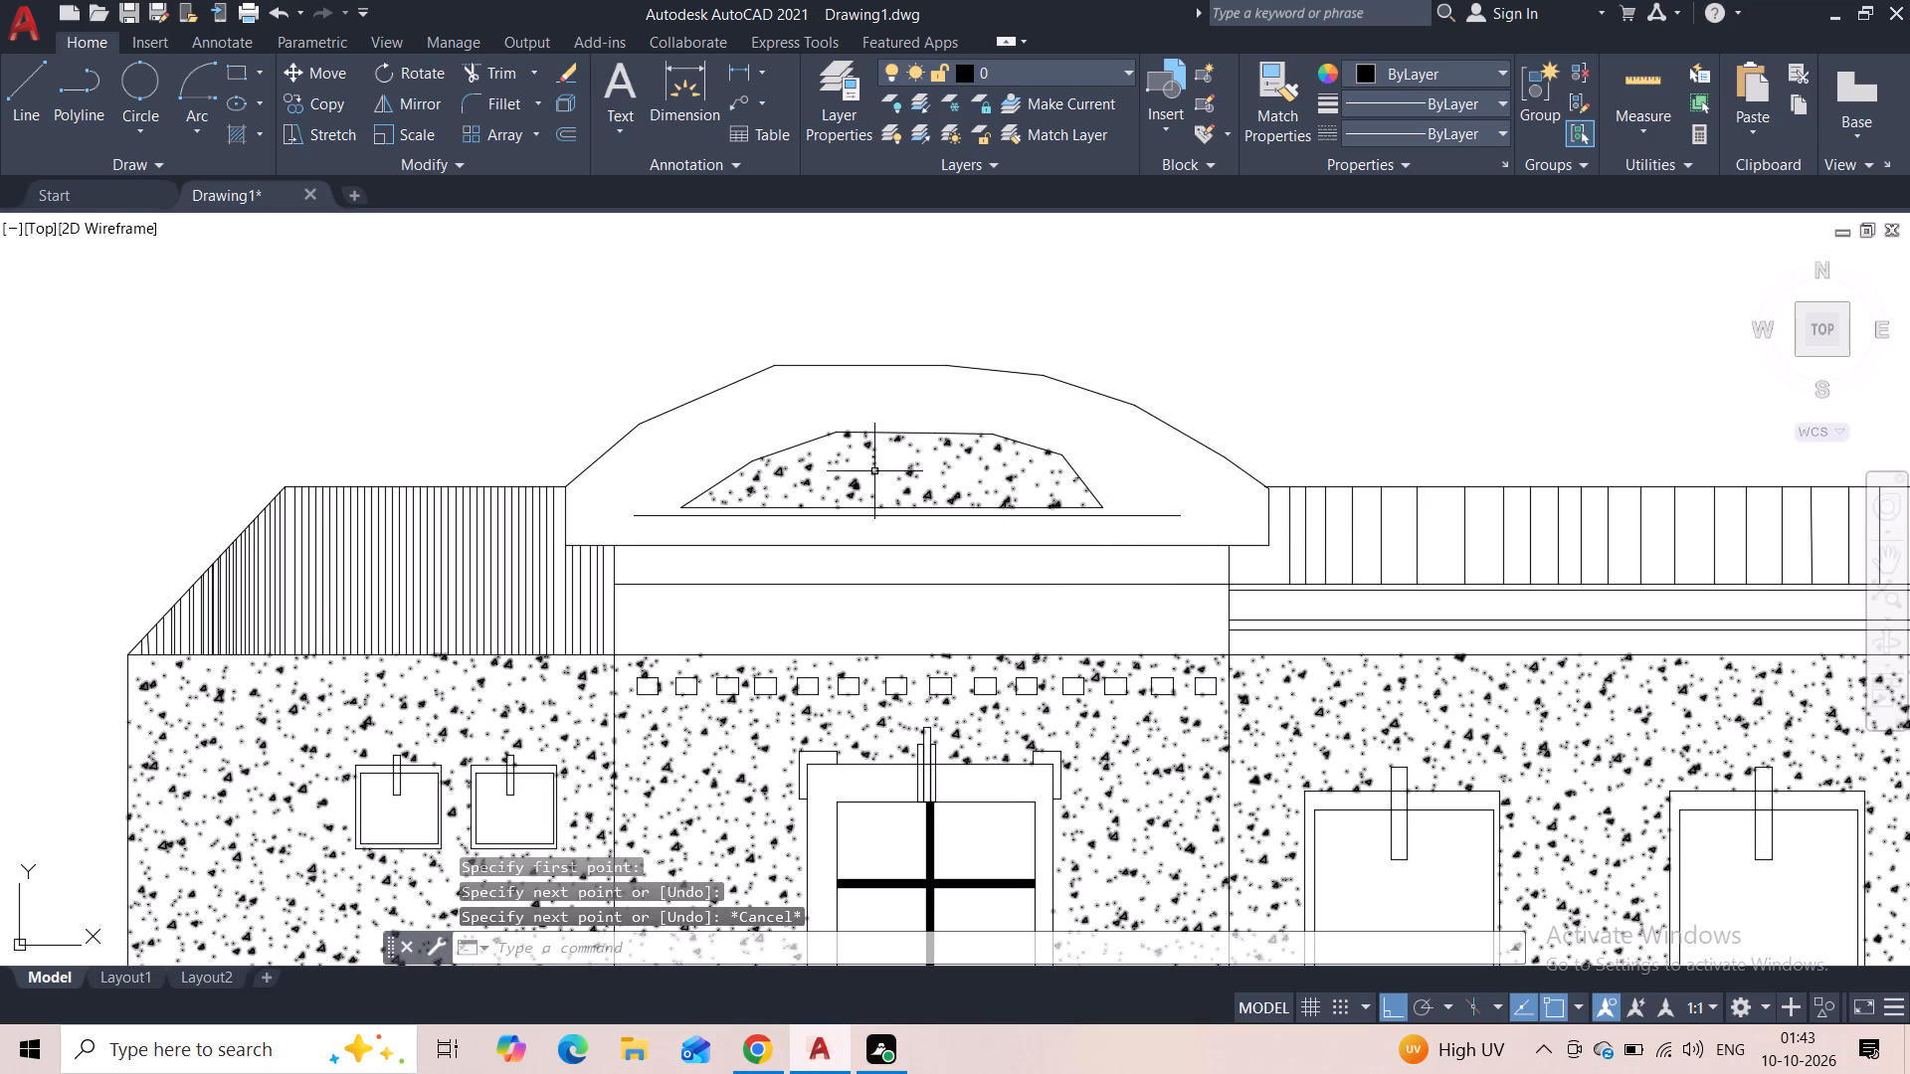
# With ortho off, draw a six-segment polyline around the stippled gable area, joining both ends of the horizontal line beneath it.
pyautogui.click(93, 131)
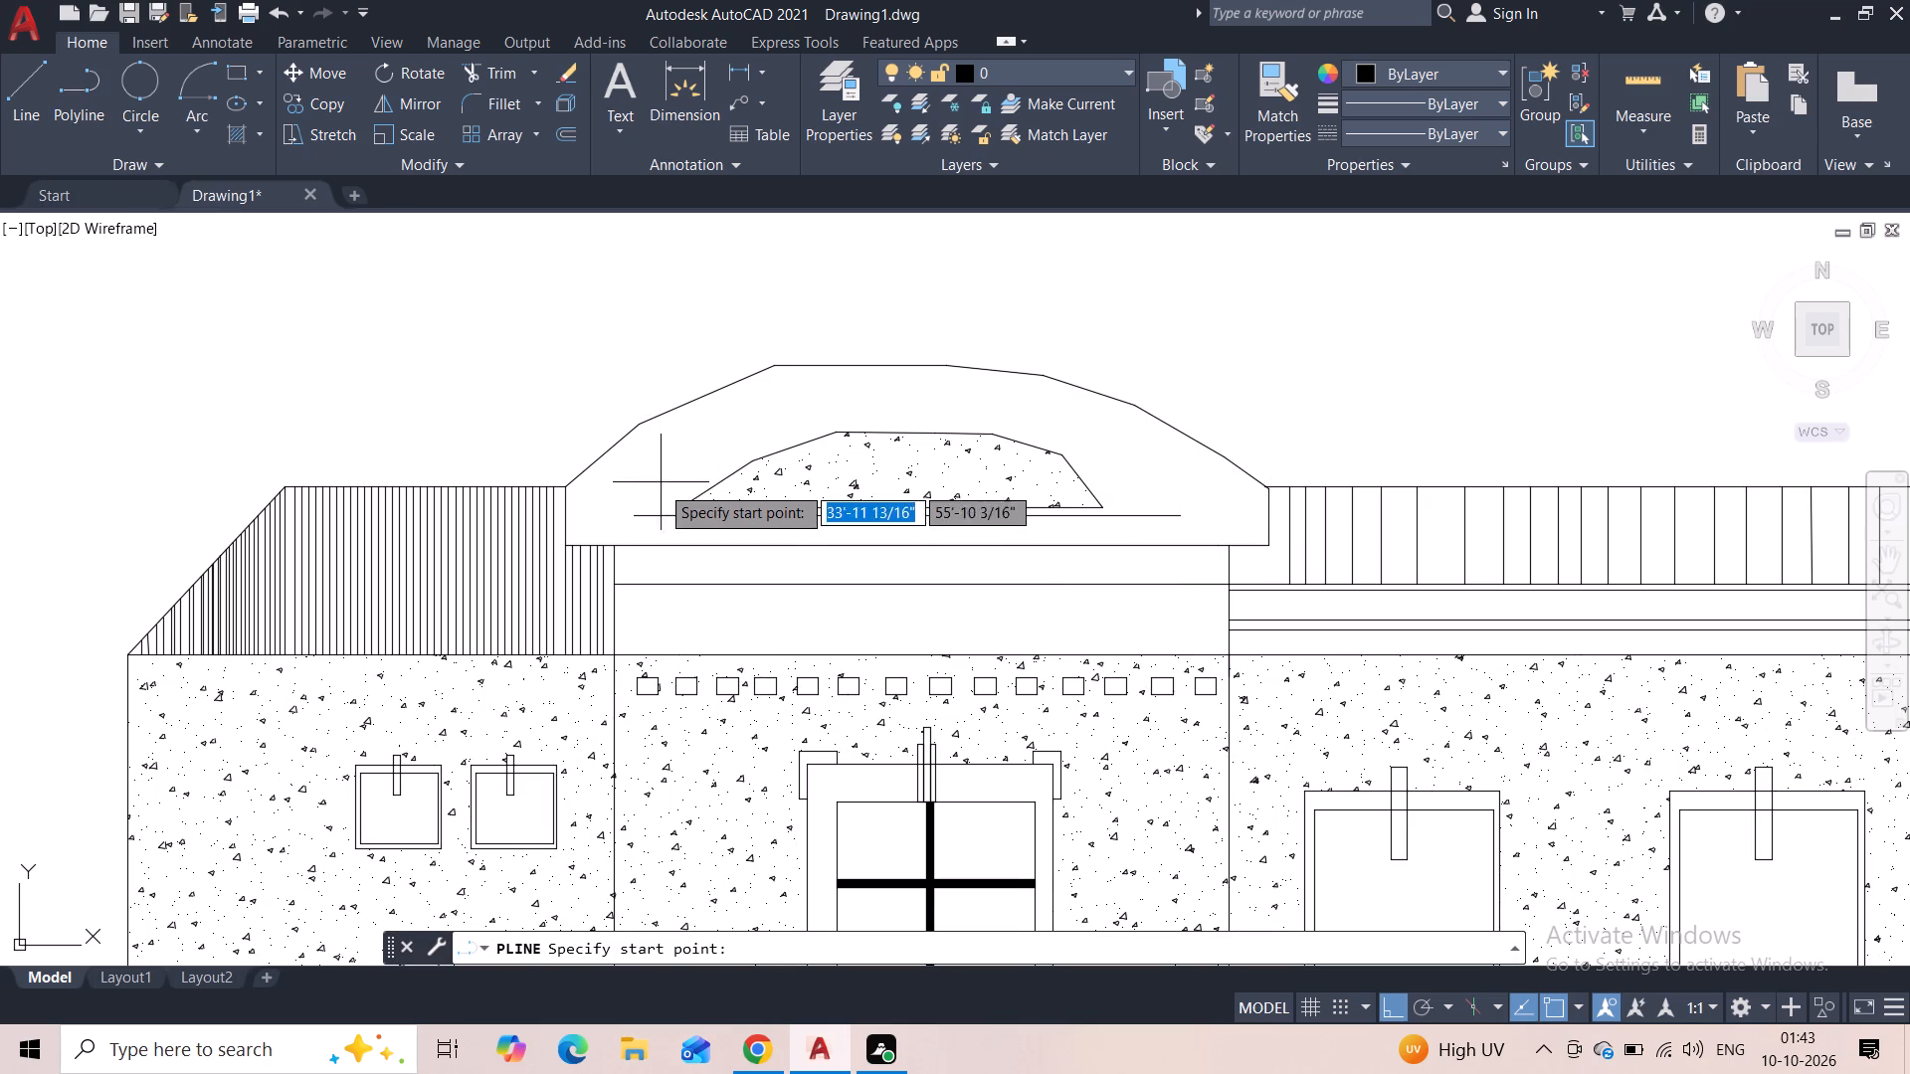
pyautogui.click(636, 508)
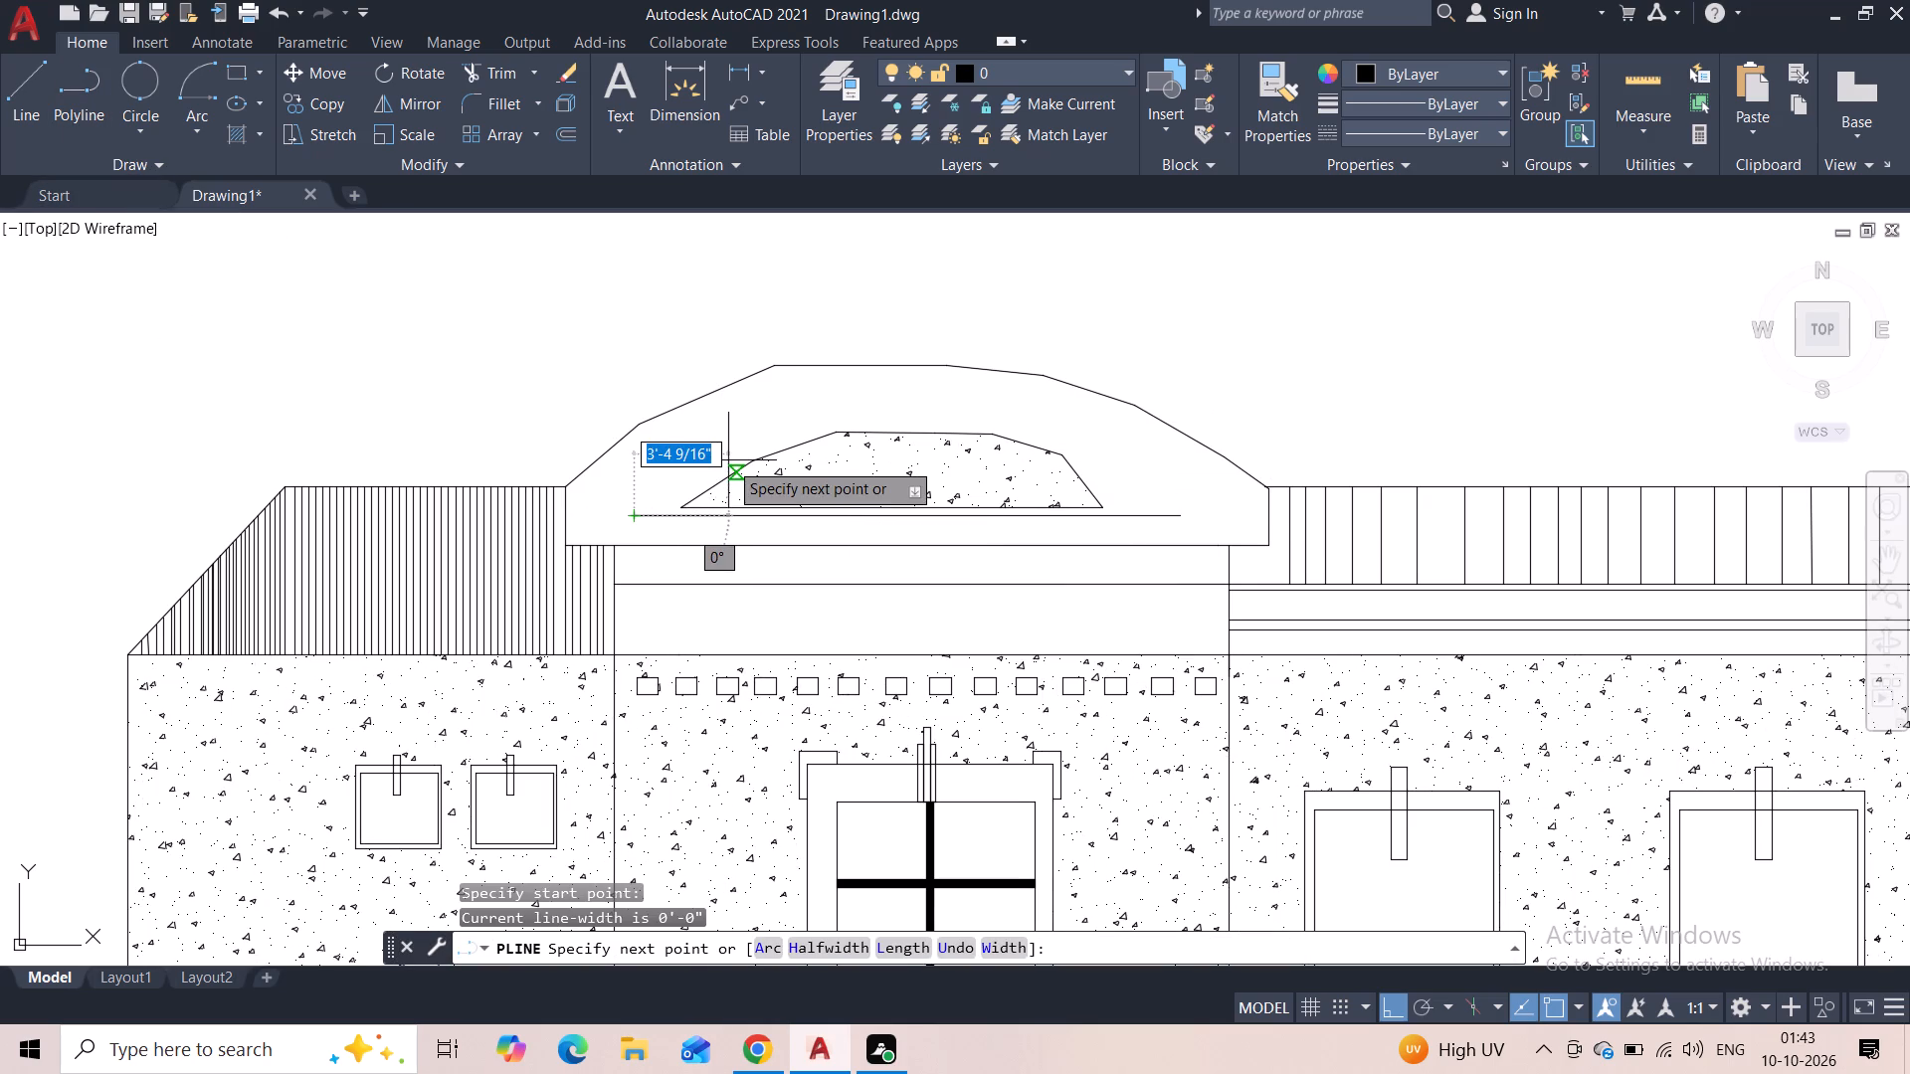
pyautogui.press('F8')
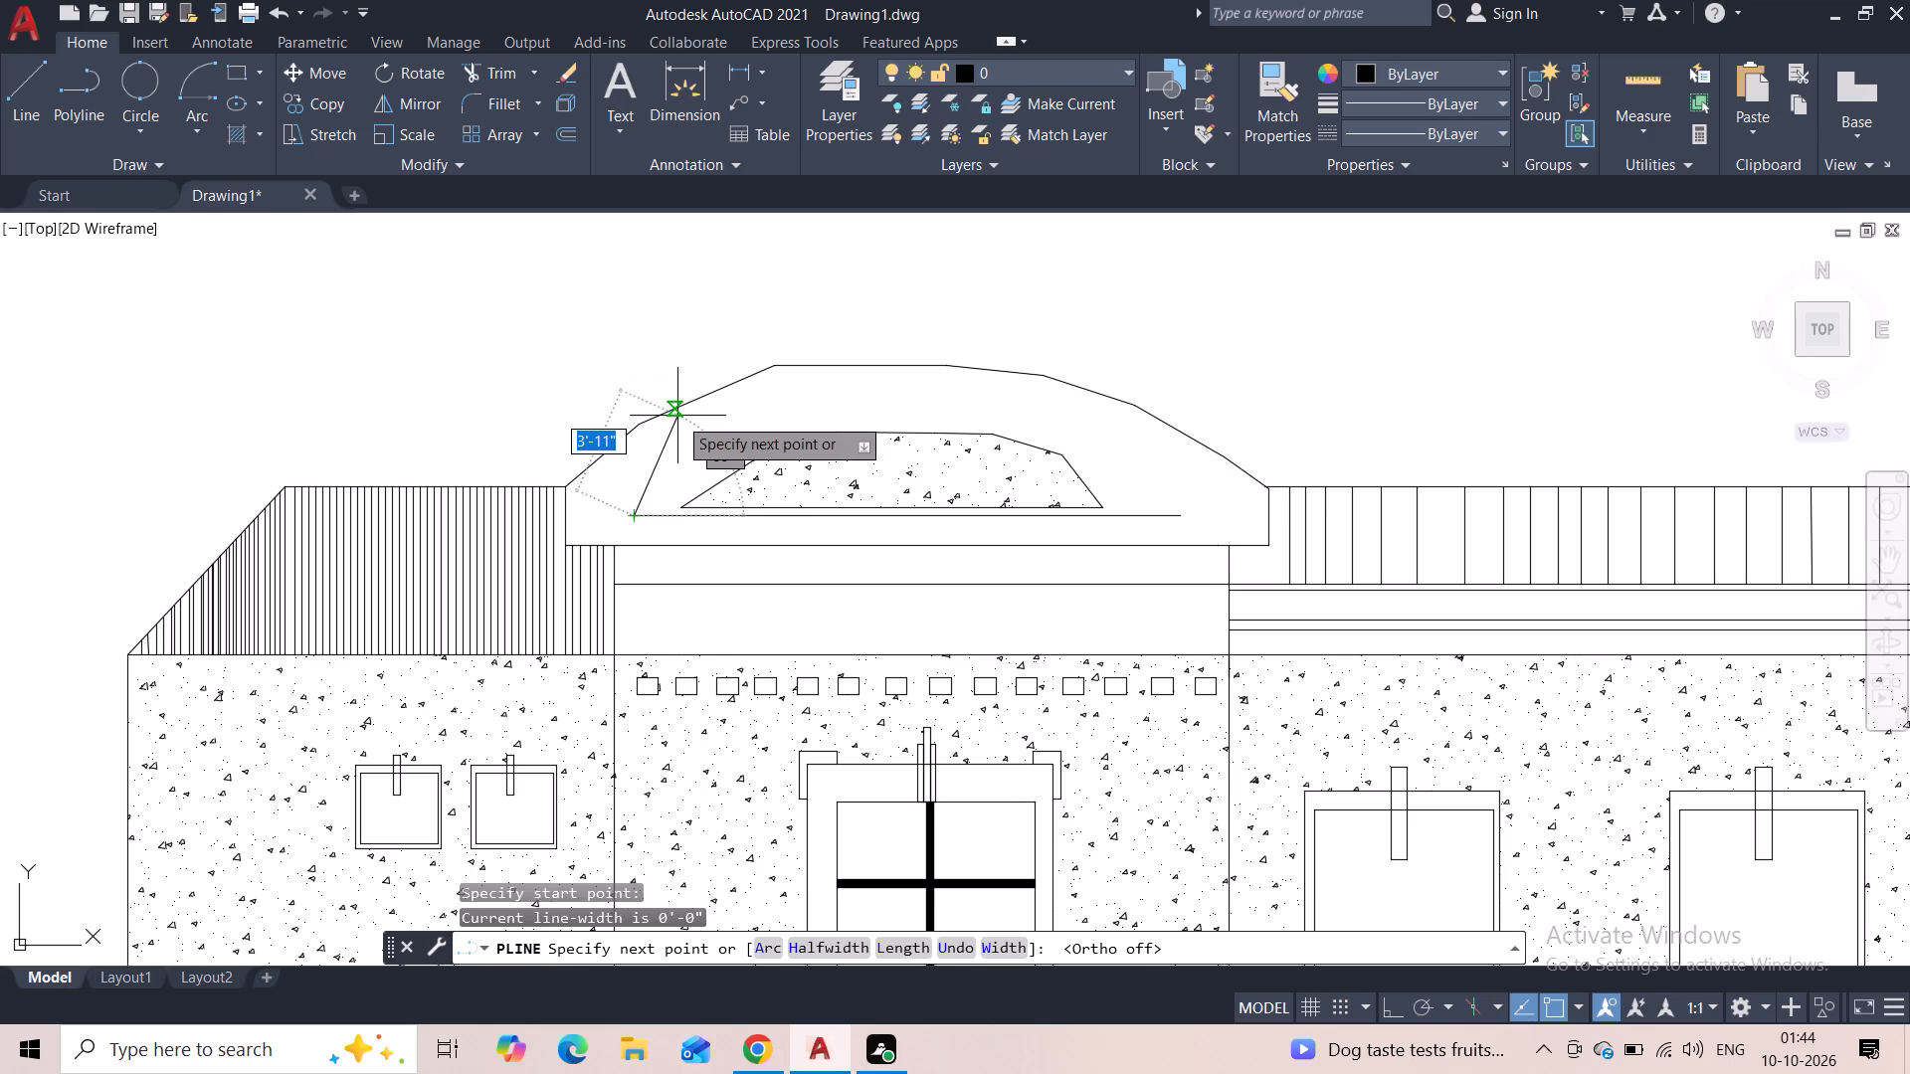
pyautogui.click(717, 450)
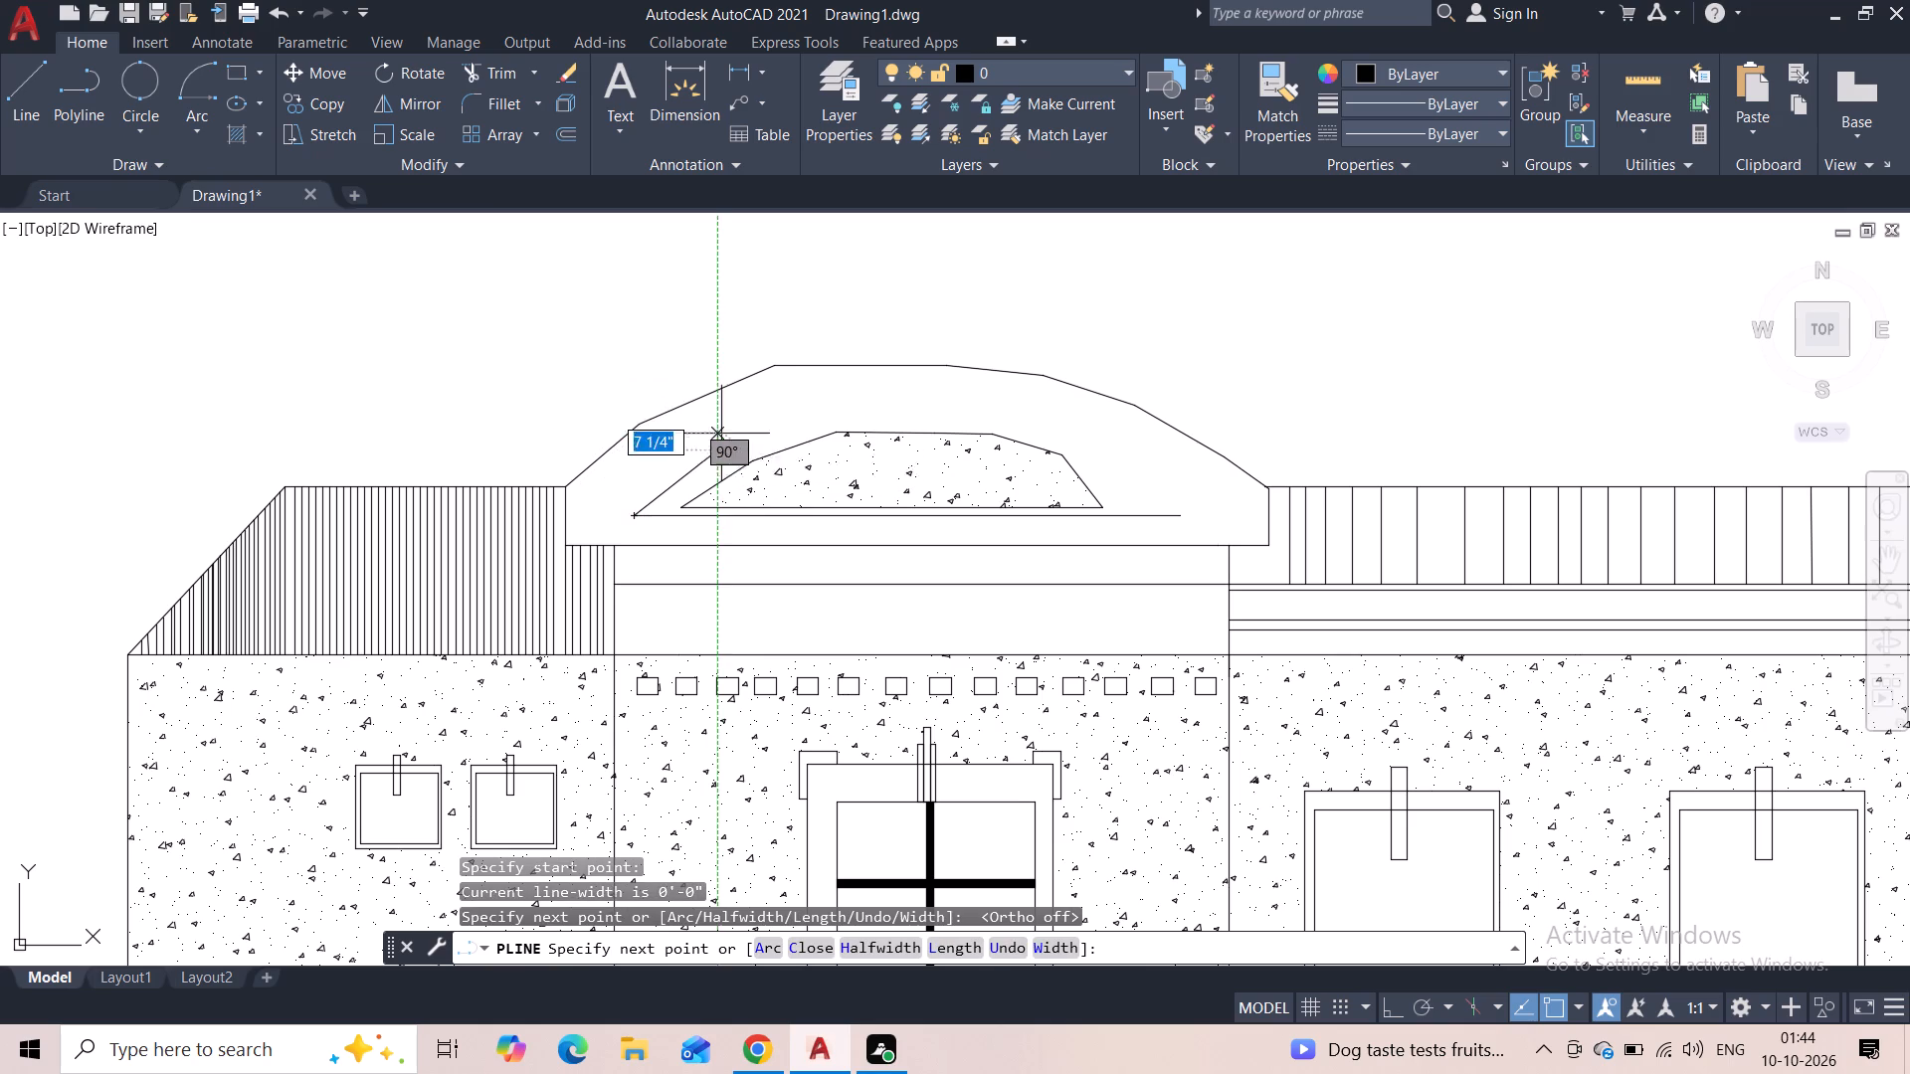
pyautogui.click(829, 411)
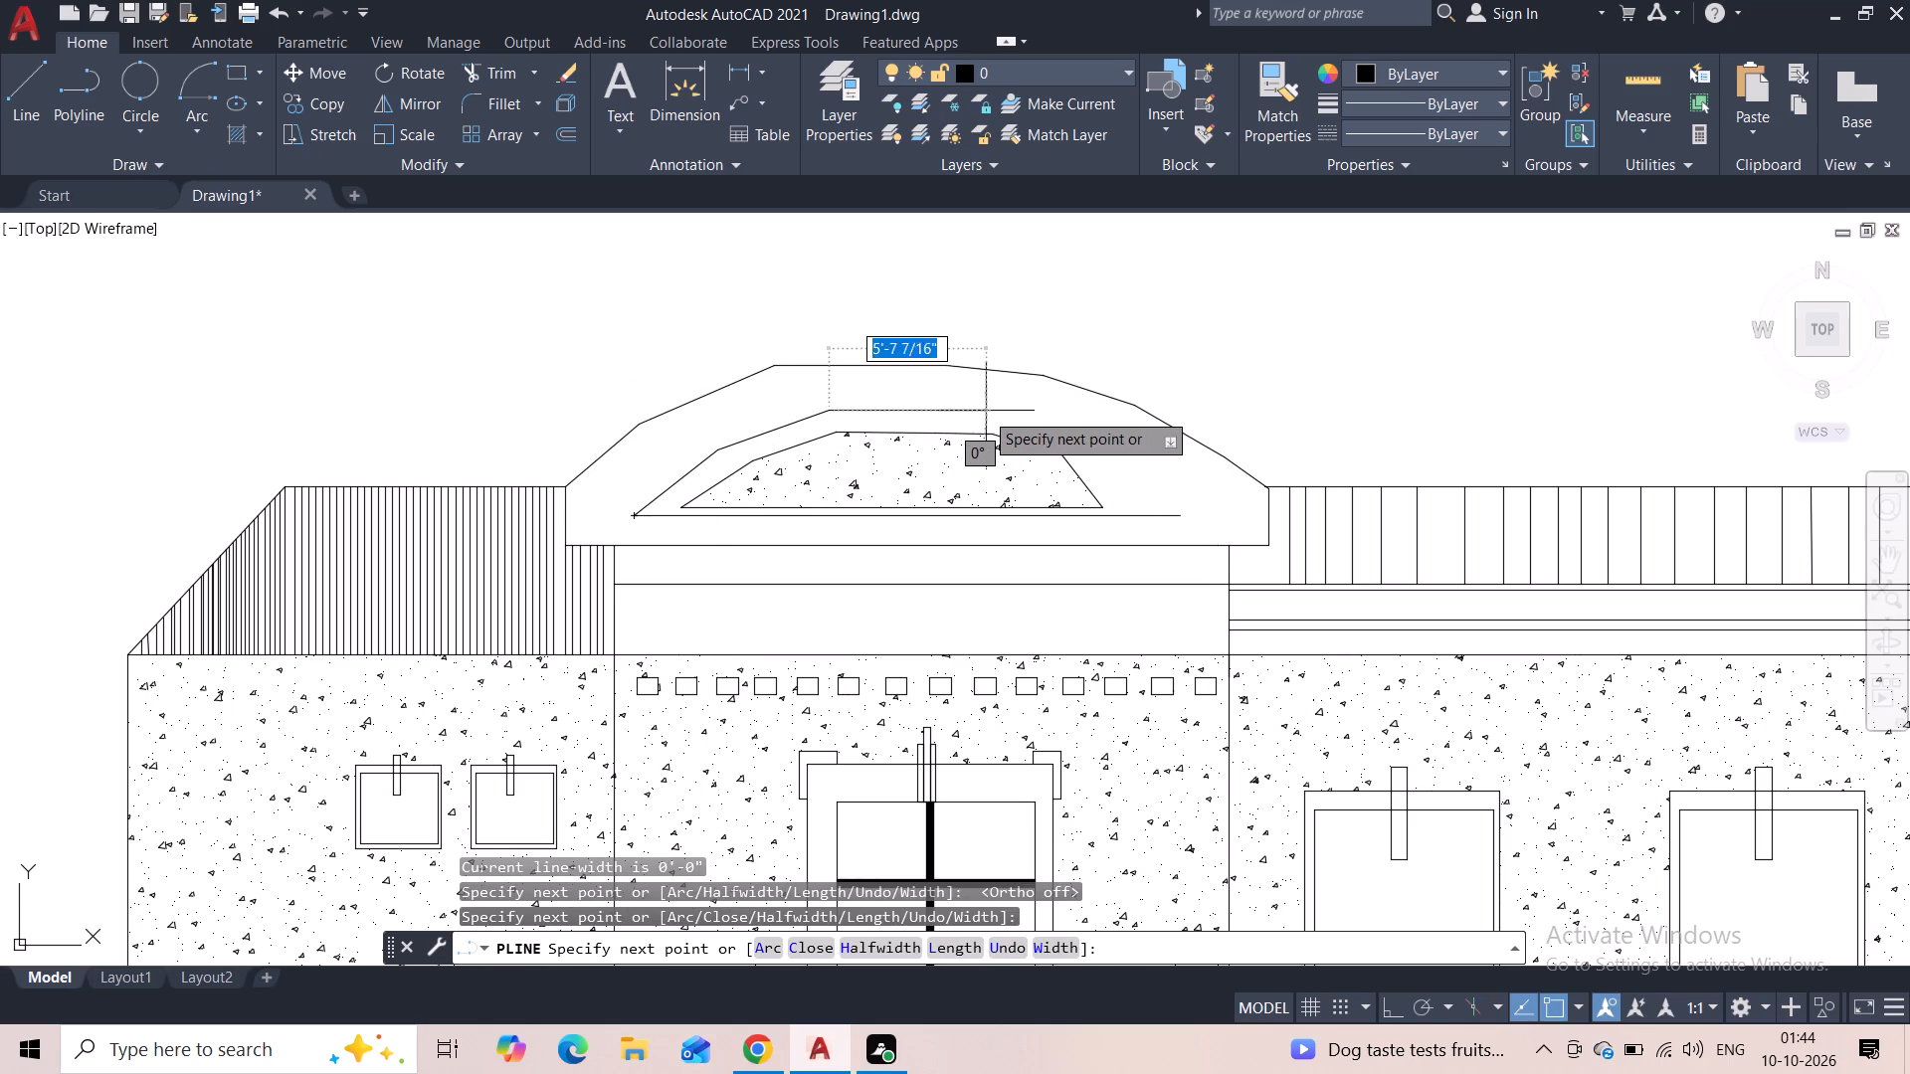
pyautogui.click(945, 413)
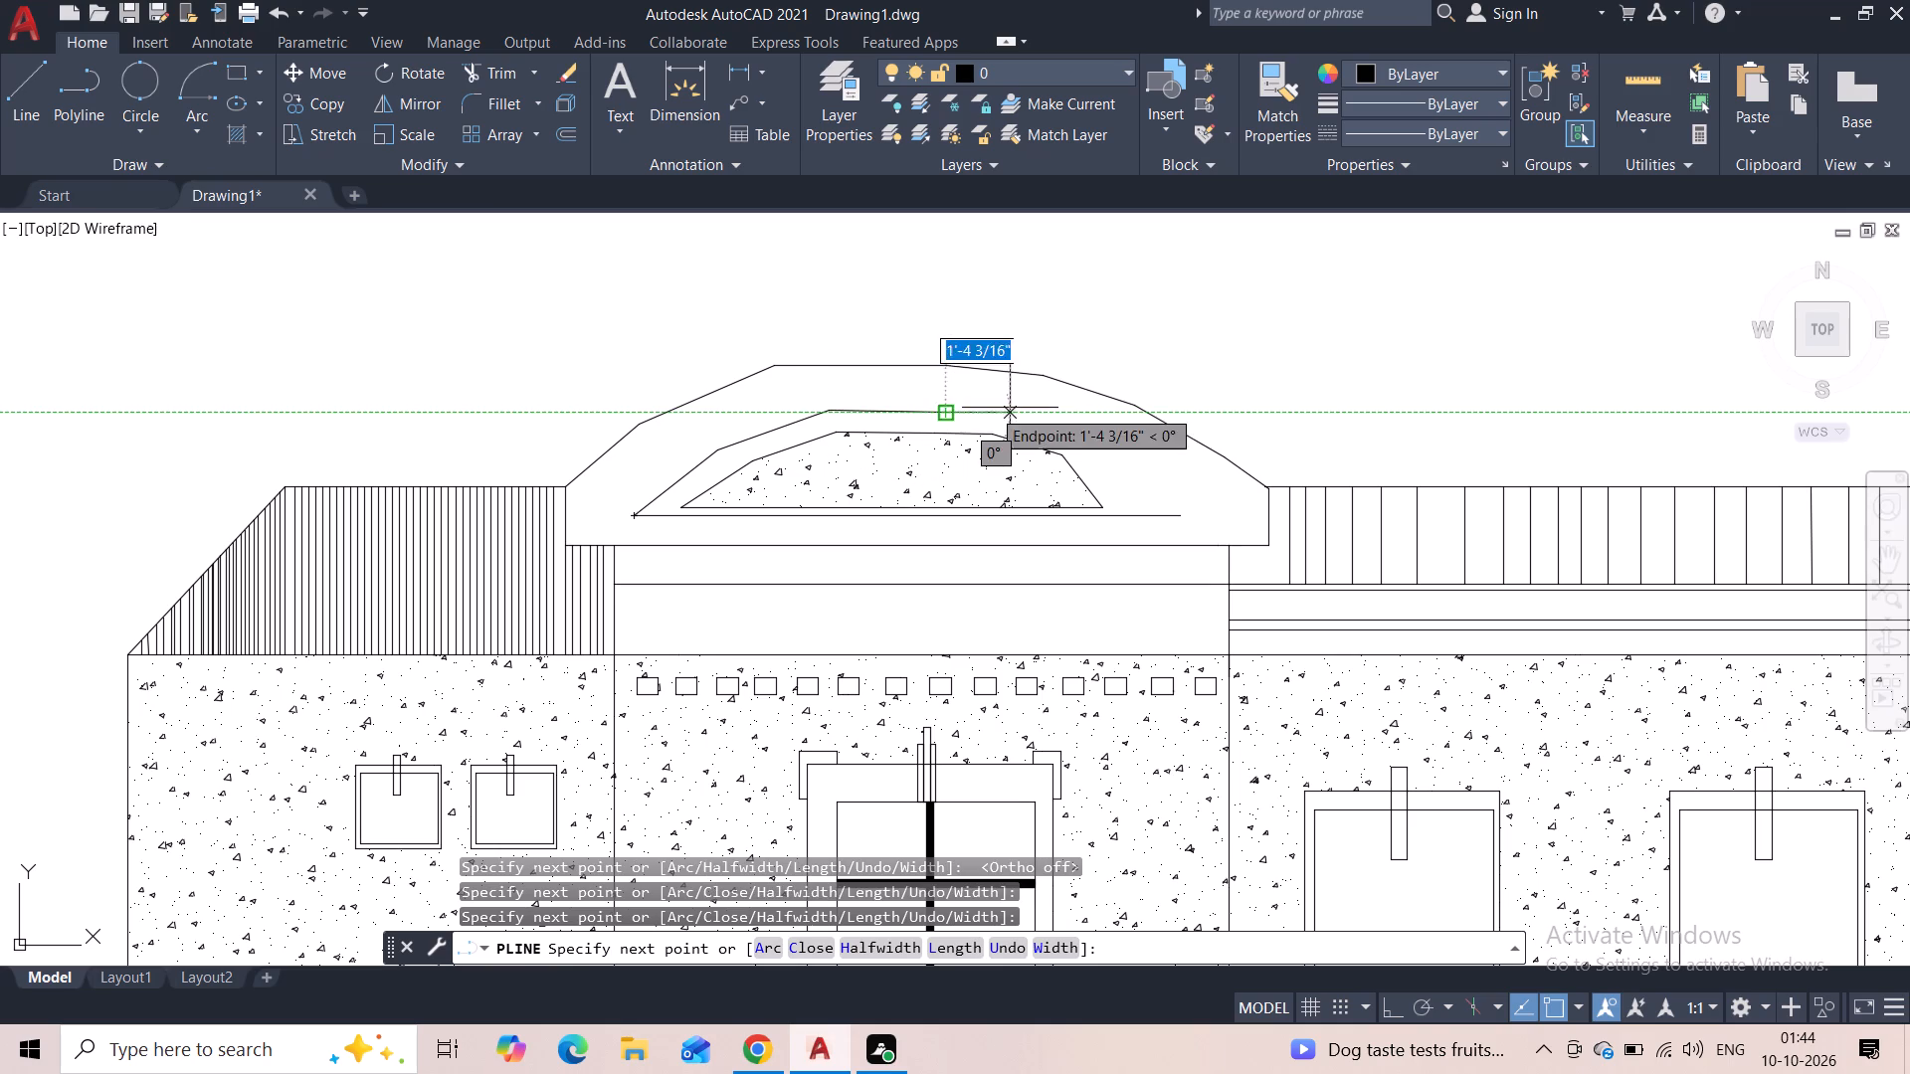
pyautogui.click(1040, 429)
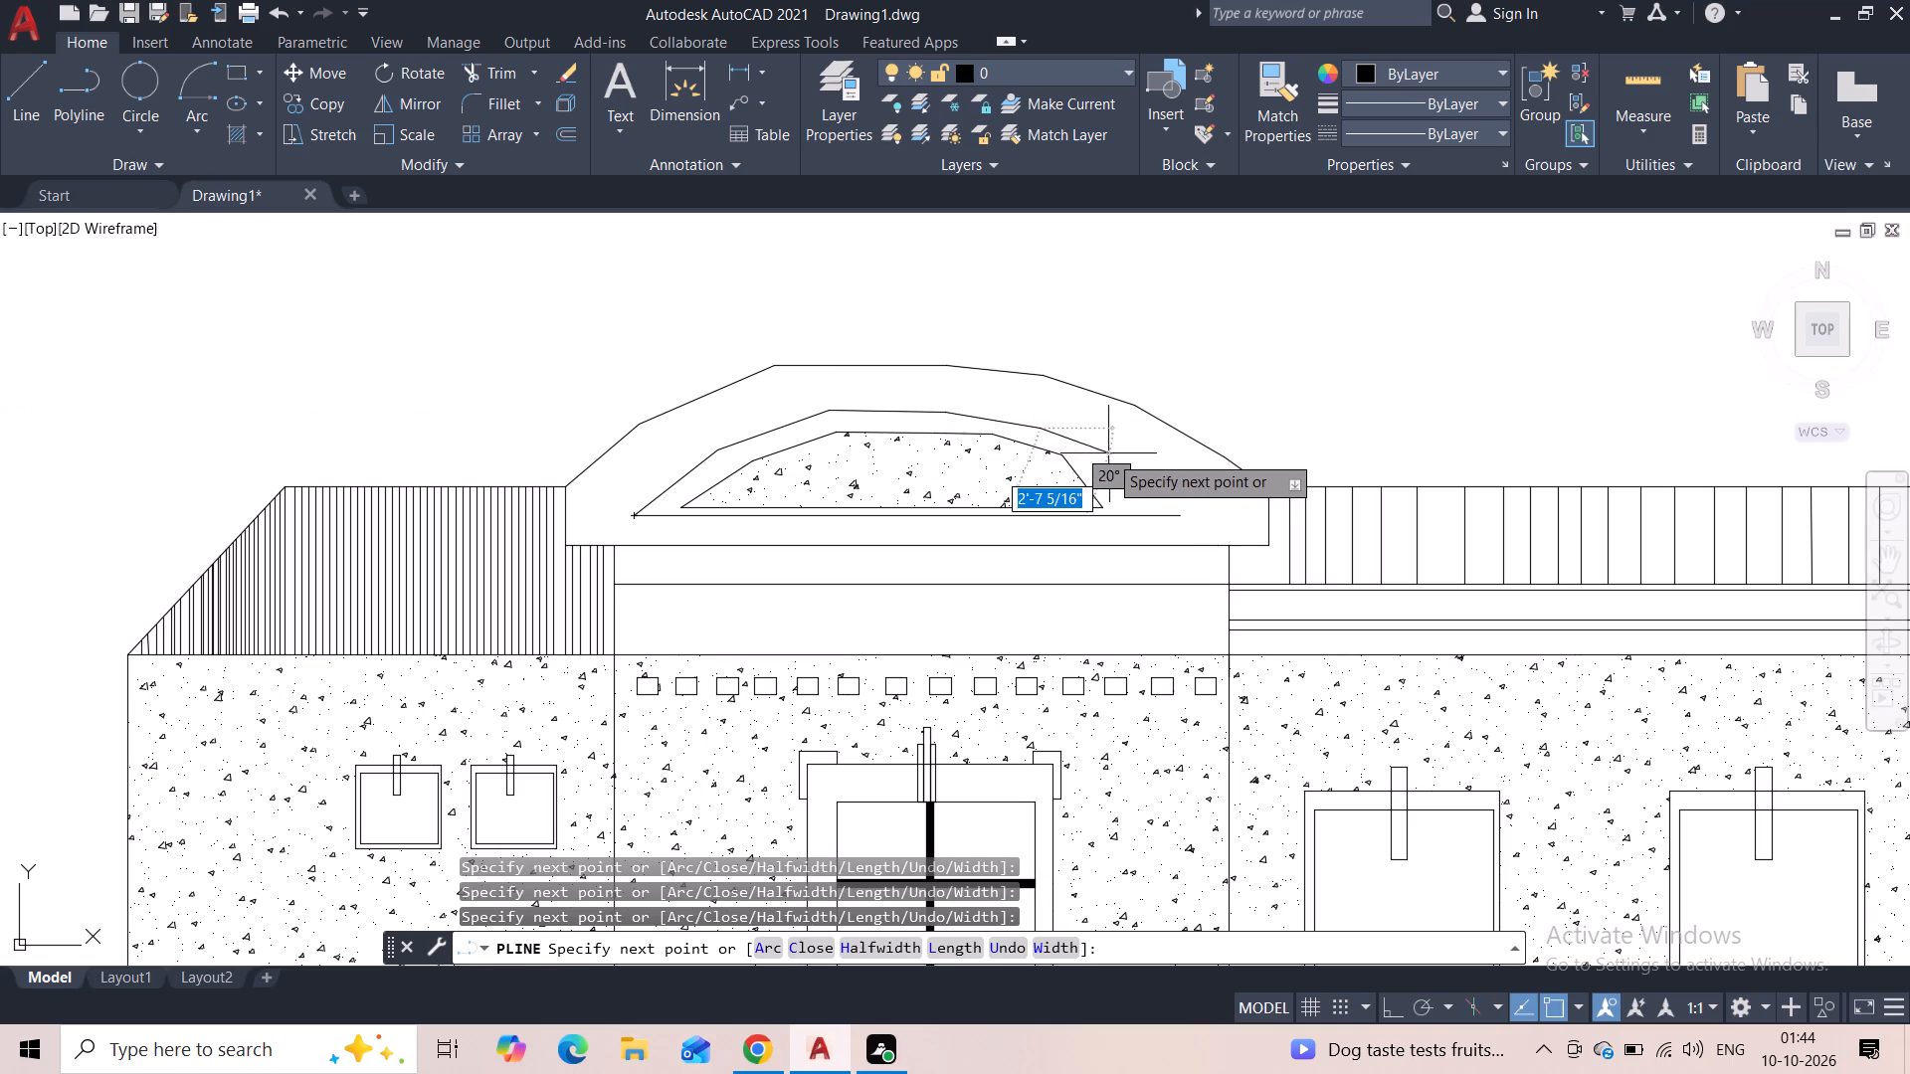
pyautogui.click(1132, 471)
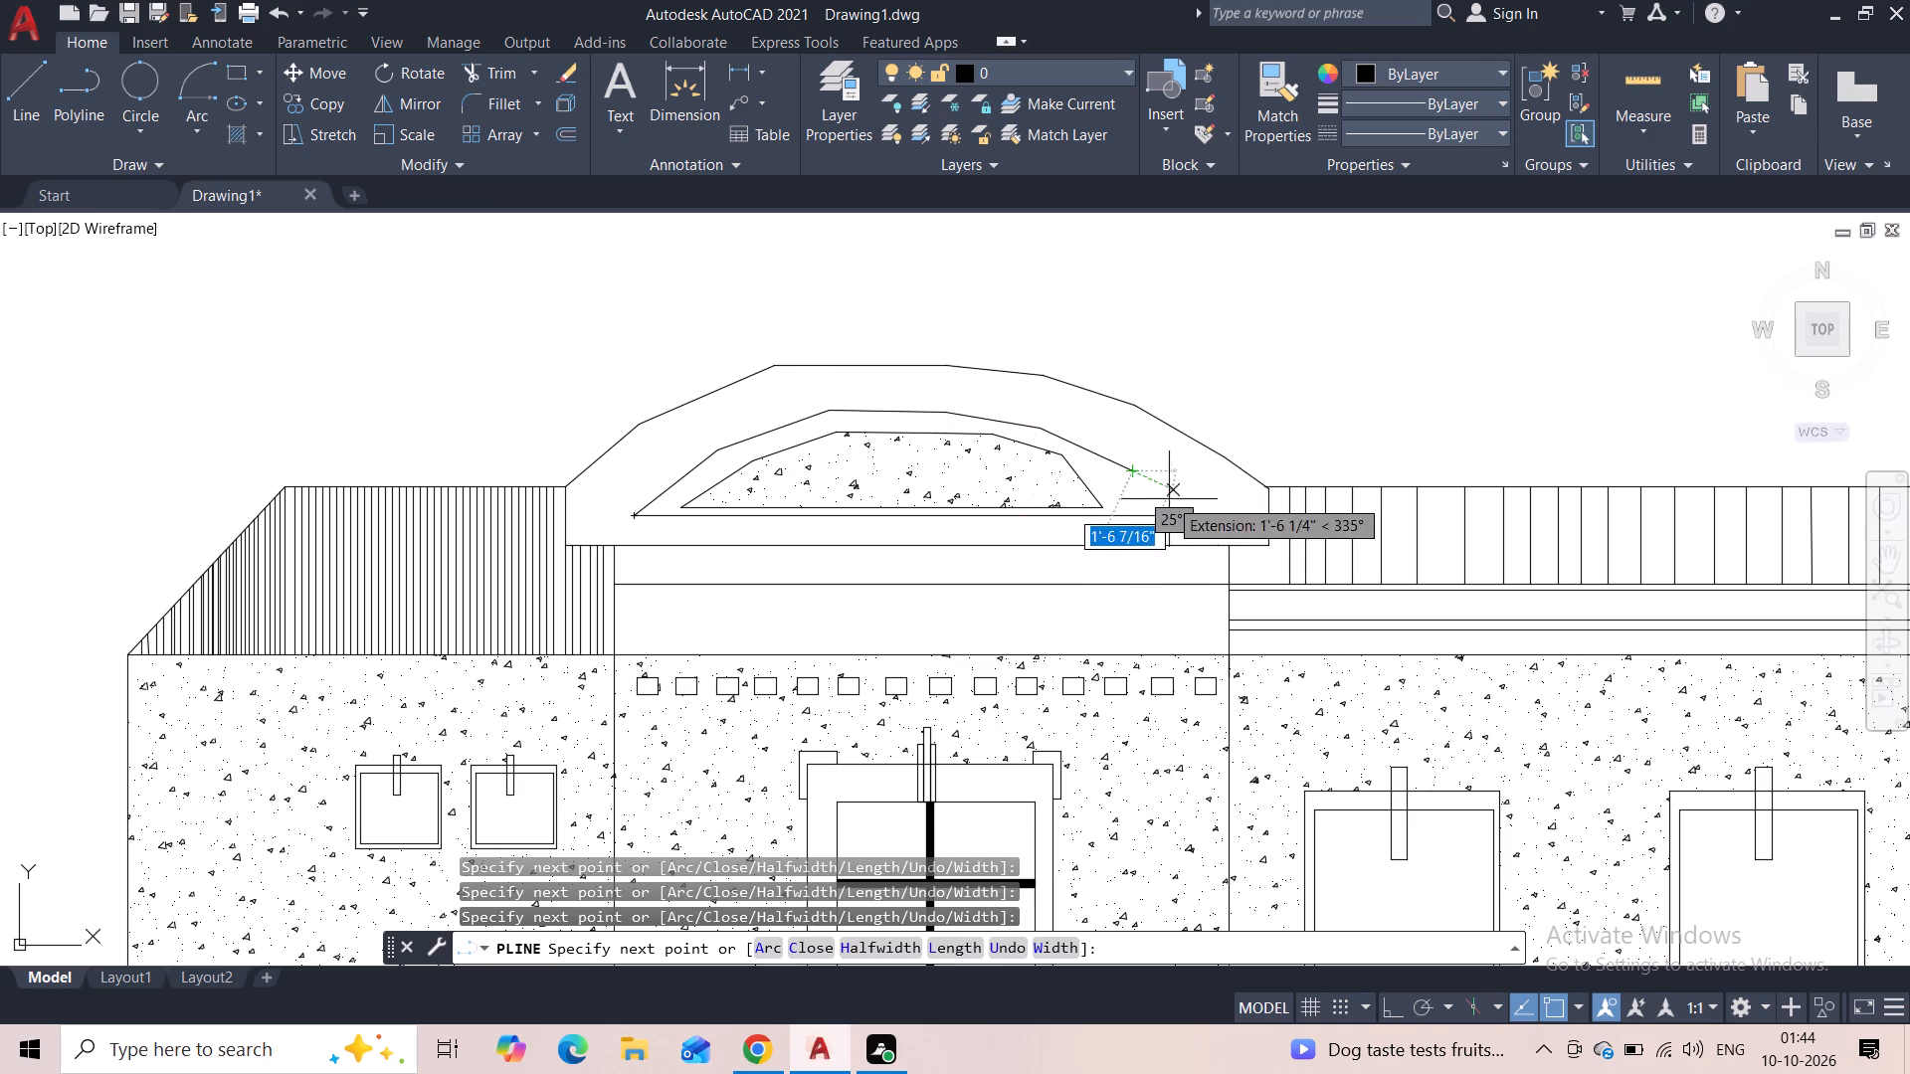
pyautogui.click(1173, 514)
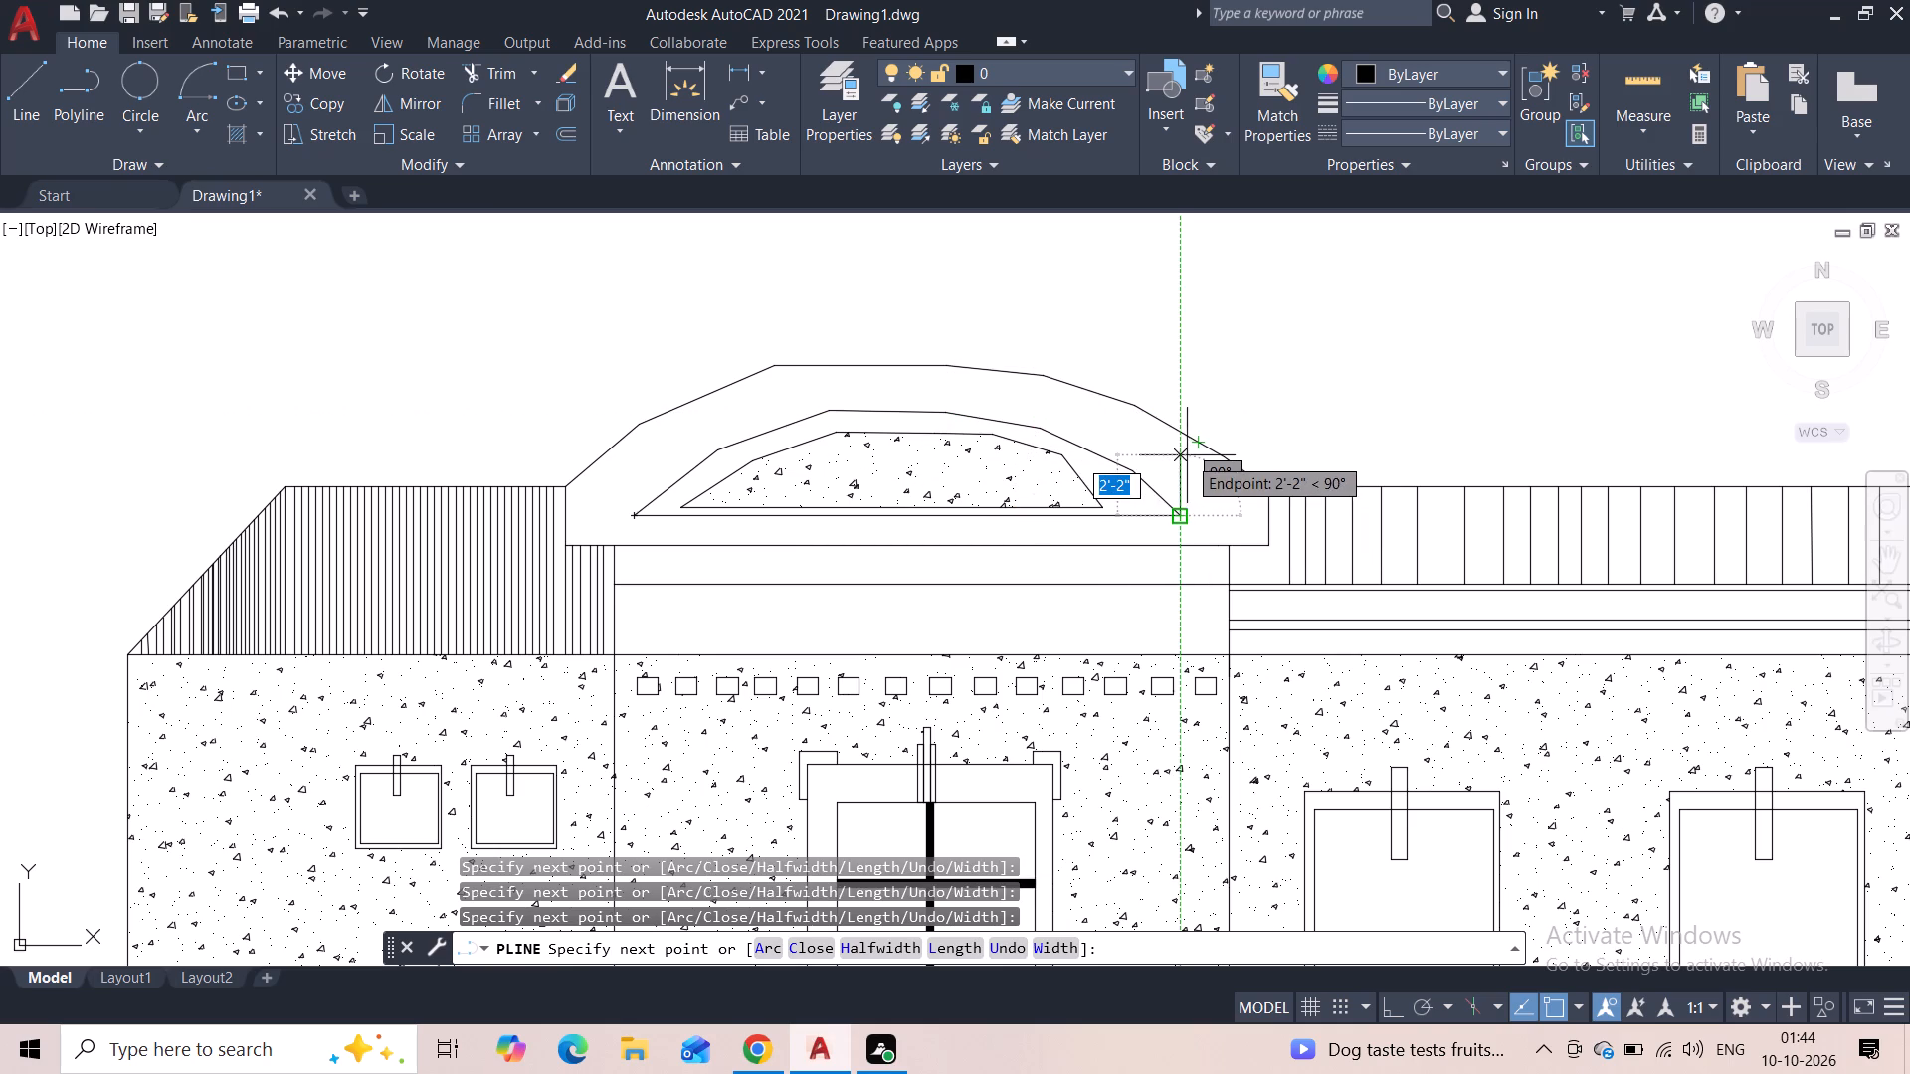
pyautogui.press('Escape')
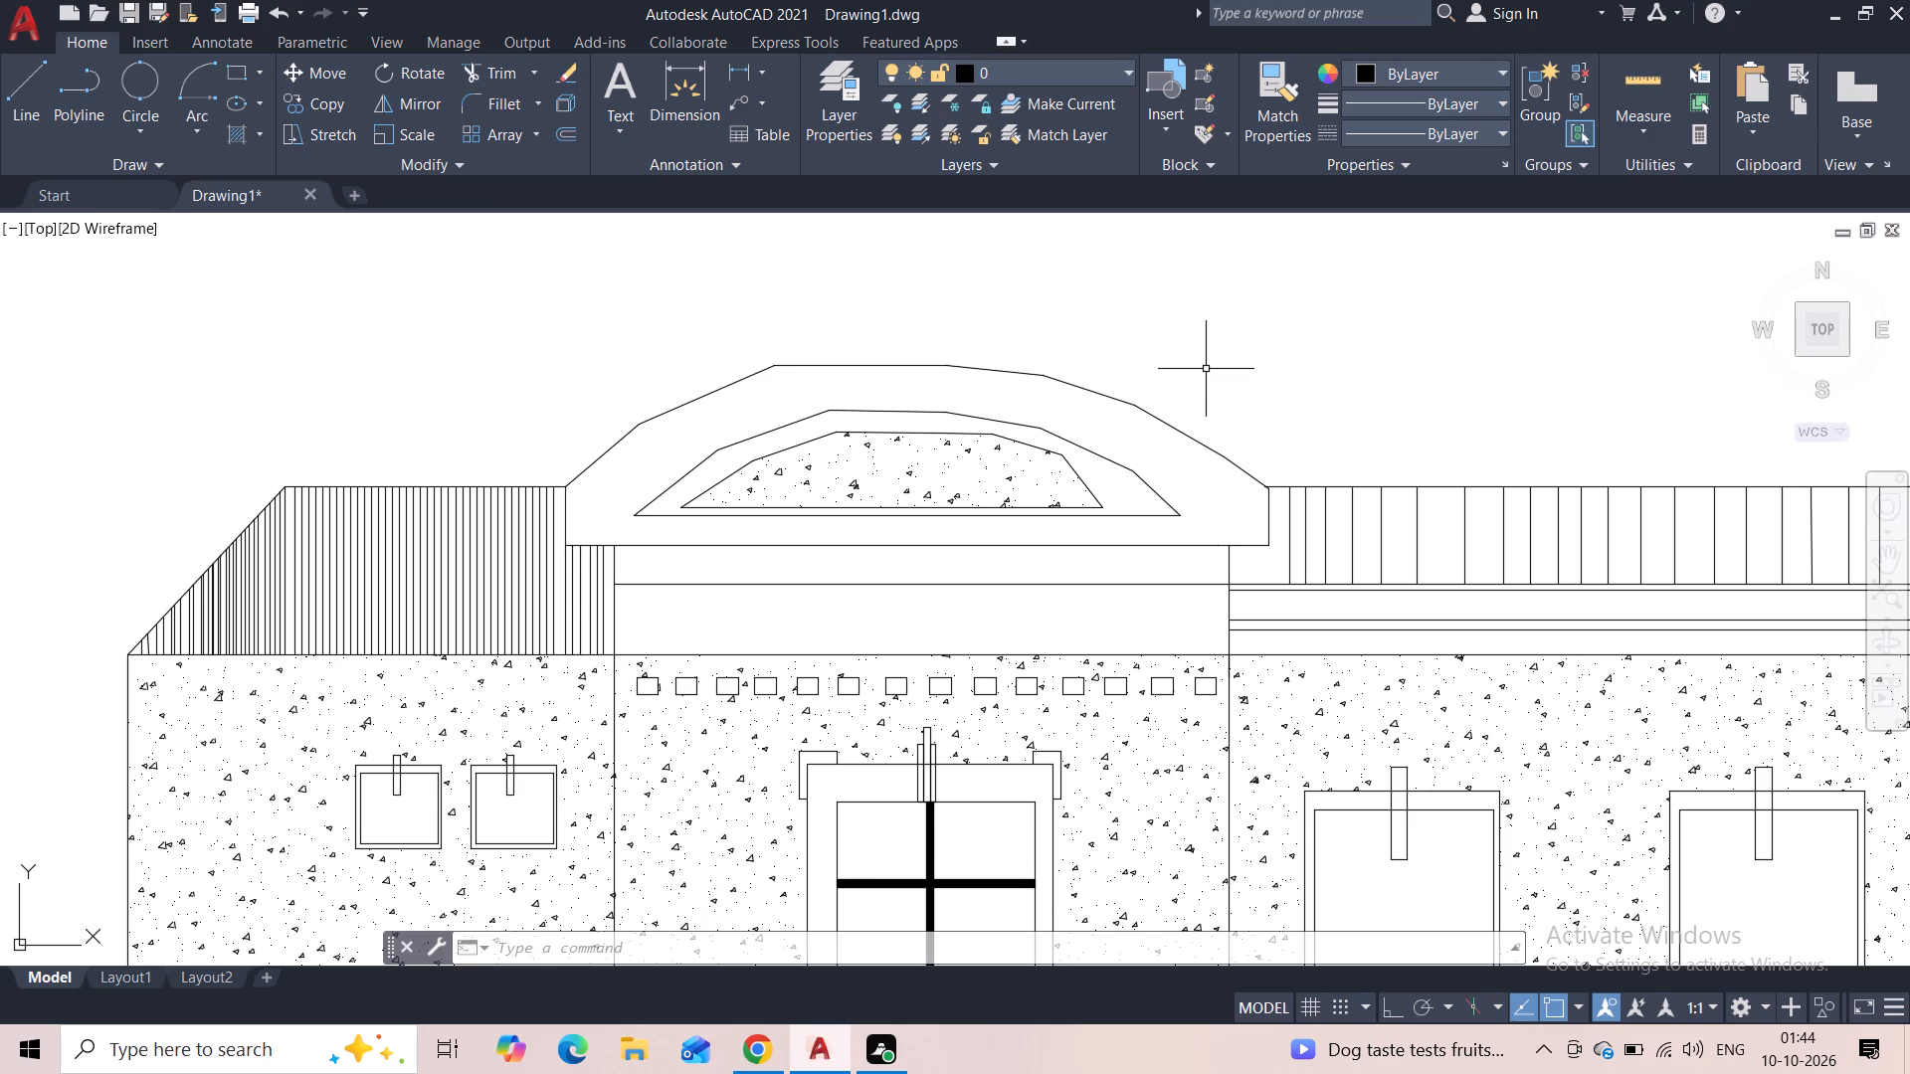
# Save the drawing under the new name Drawing13 in the Documents folder.
pyautogui.scroll(-4, 1324, 452)
pyautogui.moveTo(1342, 423); pyautogui.dragTo(1276, 374, button='middle')
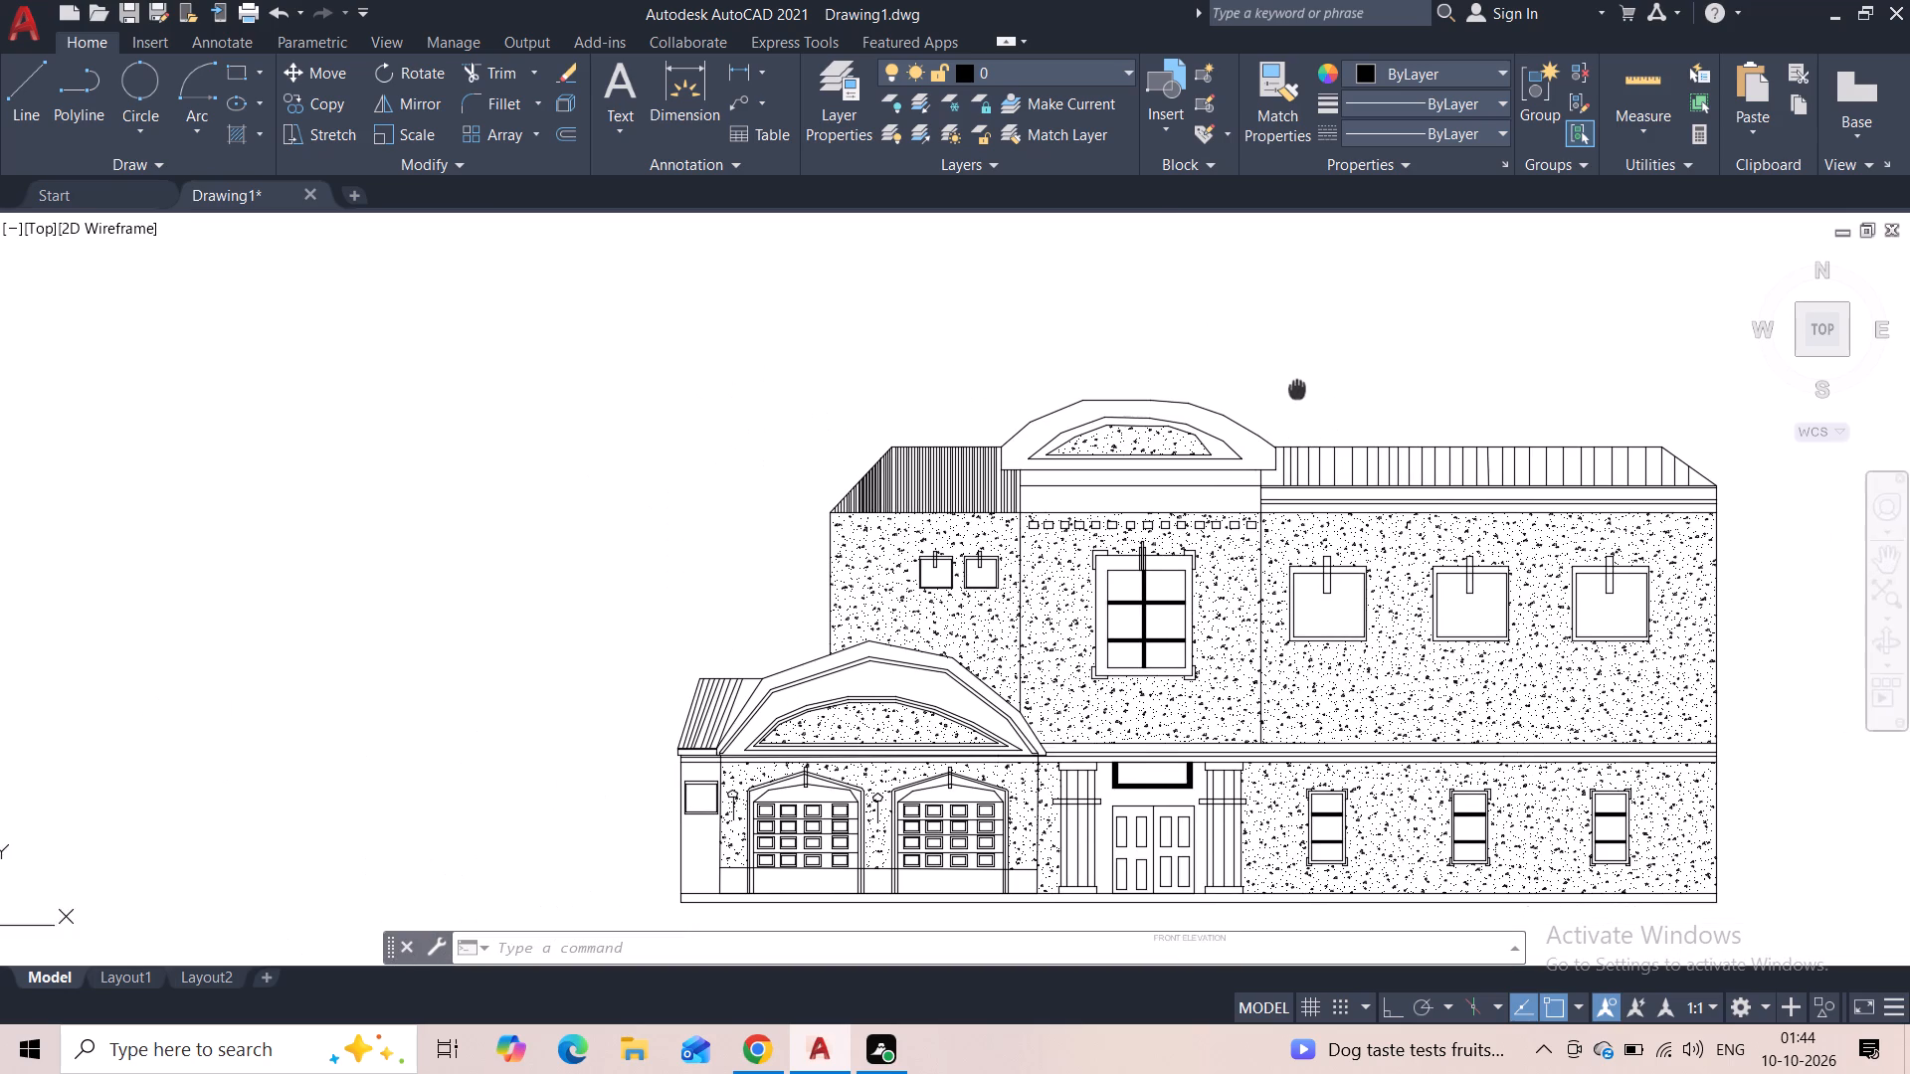
pyautogui.moveTo(1276, 374); pyautogui.dragTo(1192, 322, button='middle')
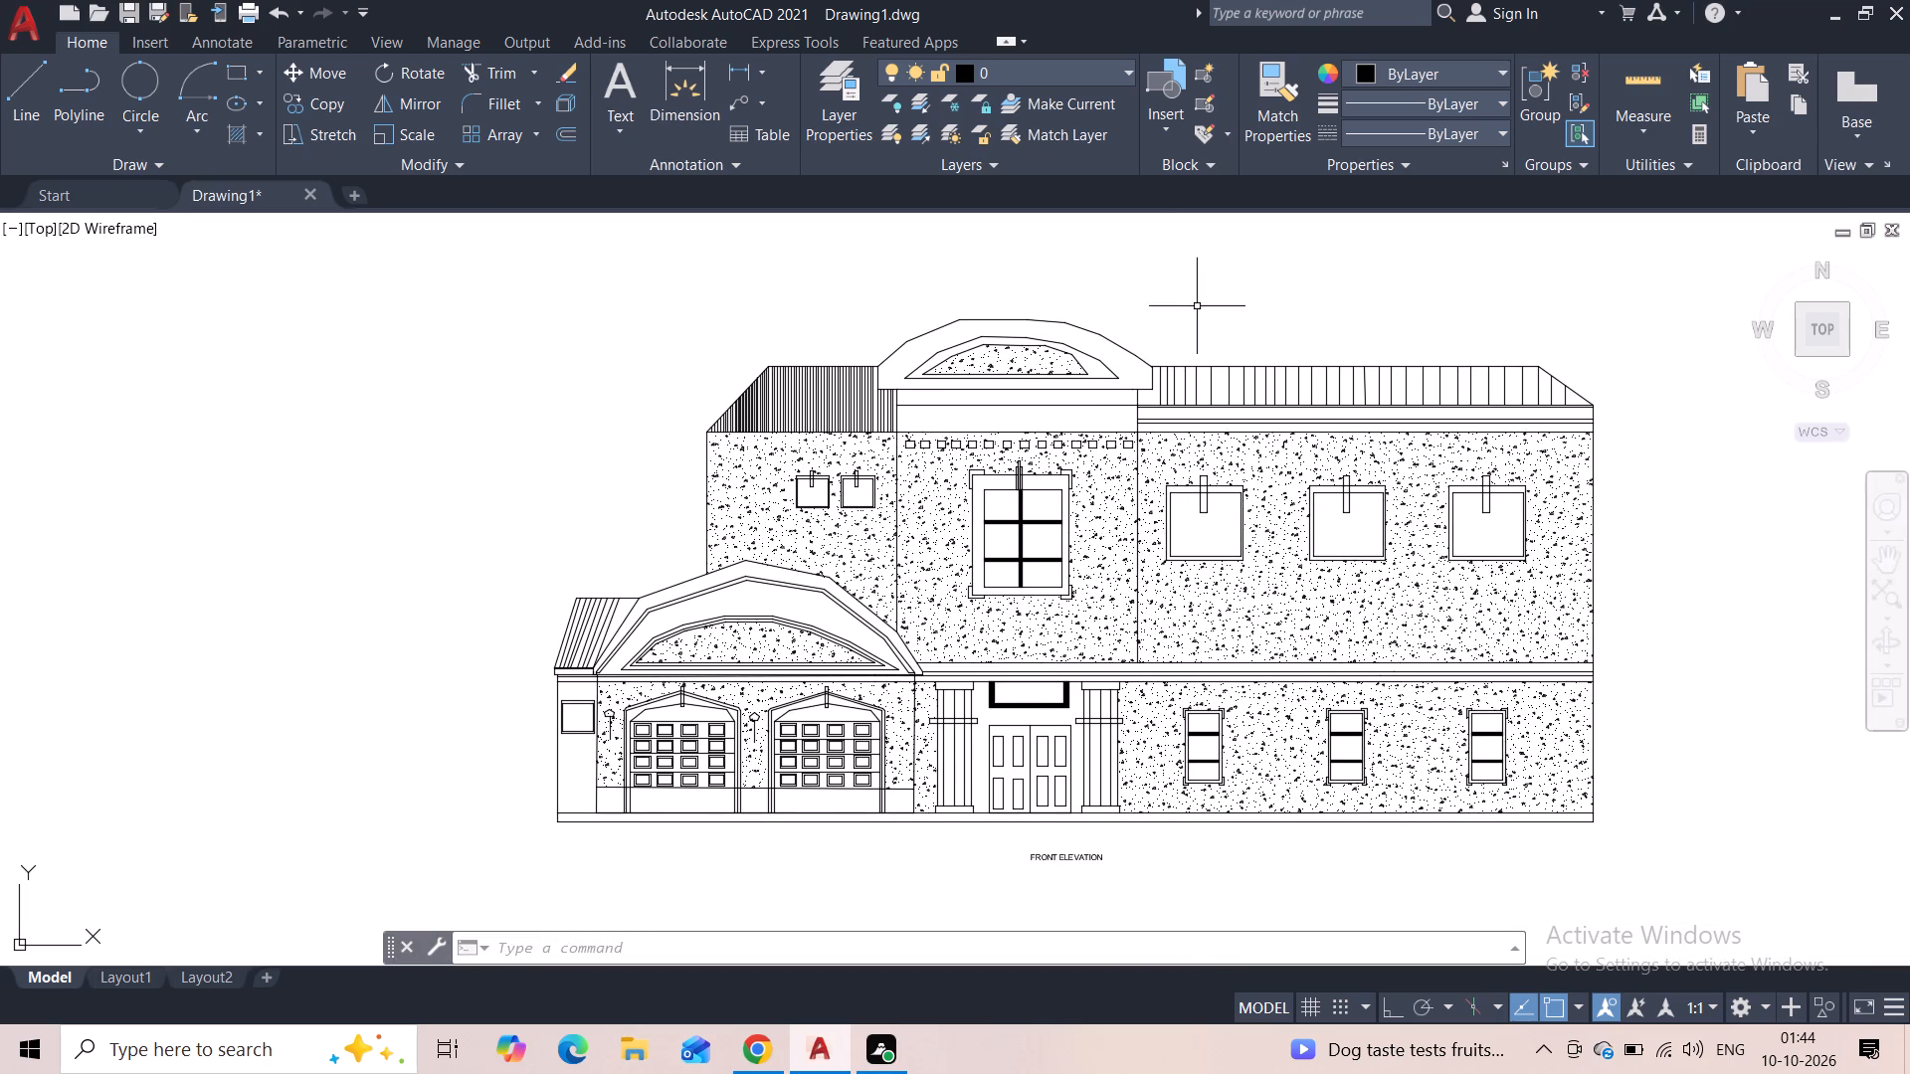
pyautogui.click(161, 9)
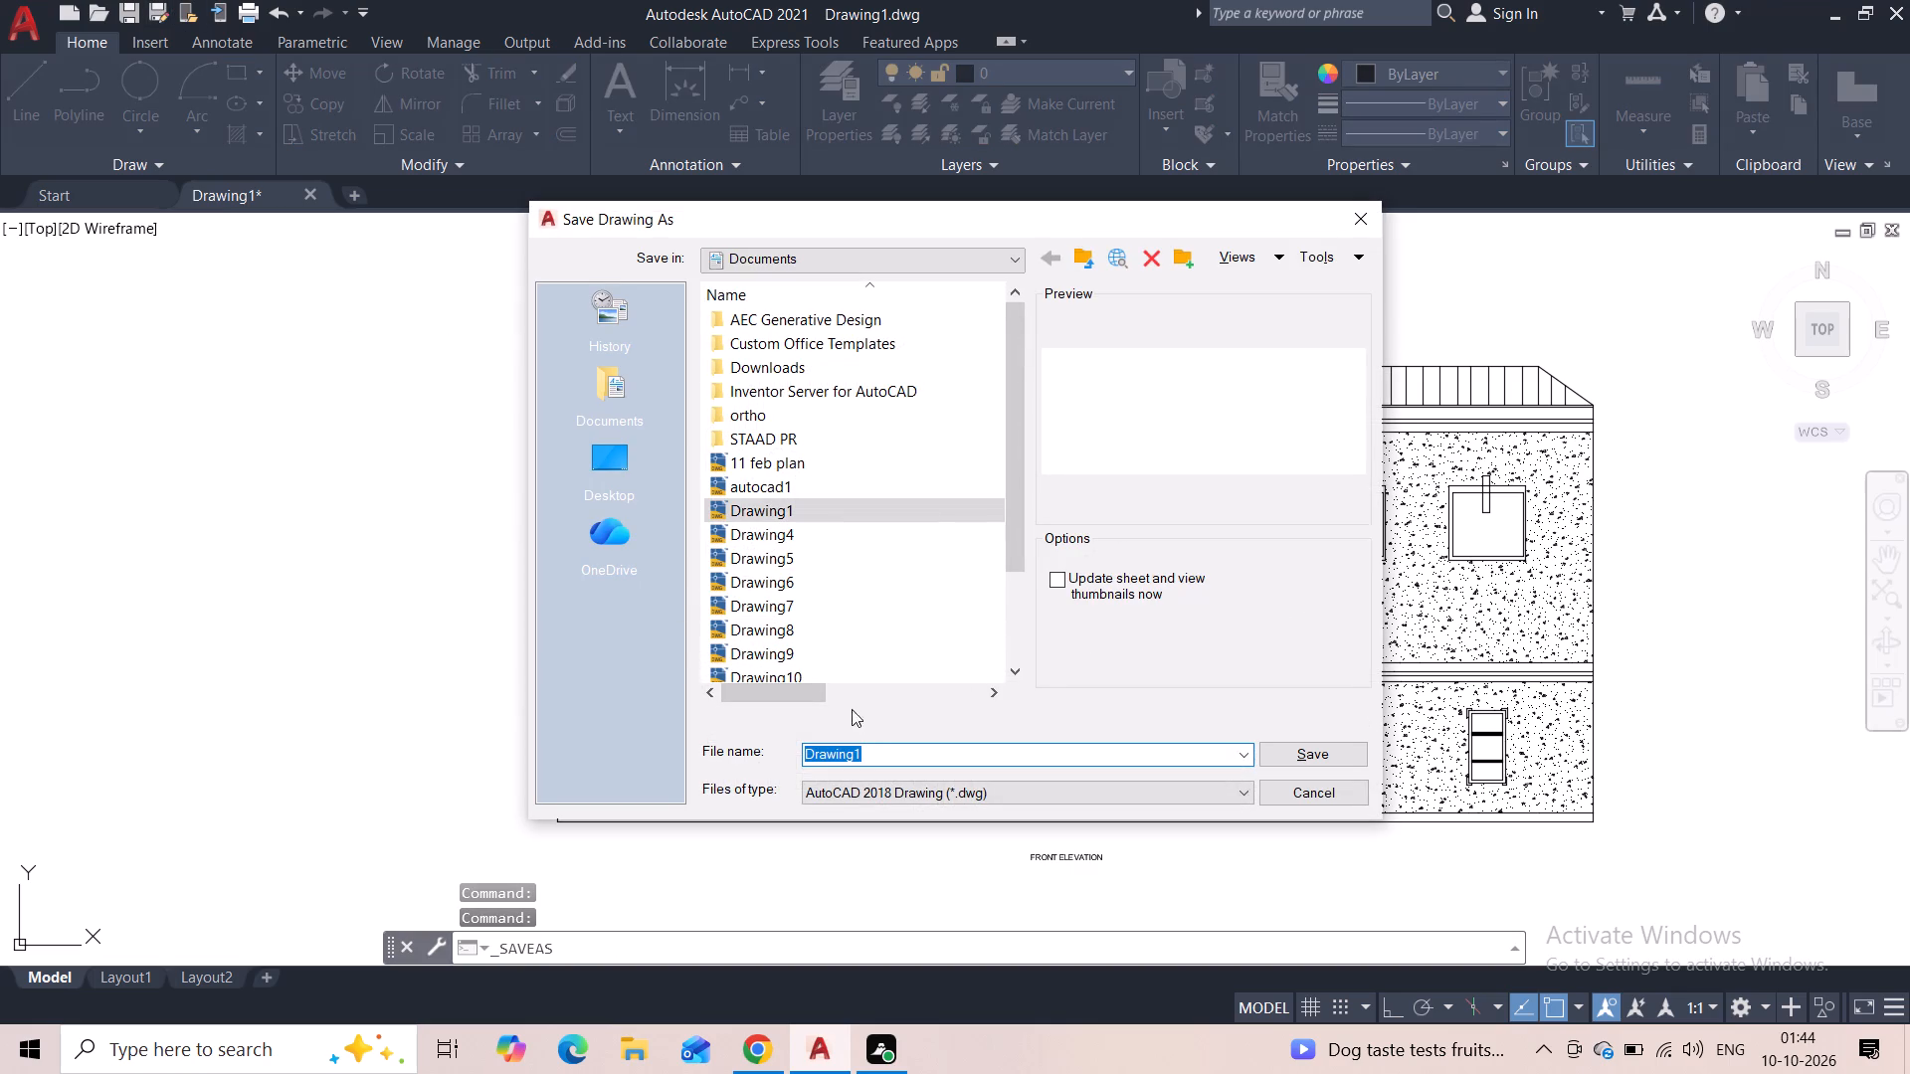
pyautogui.click(765, 415)
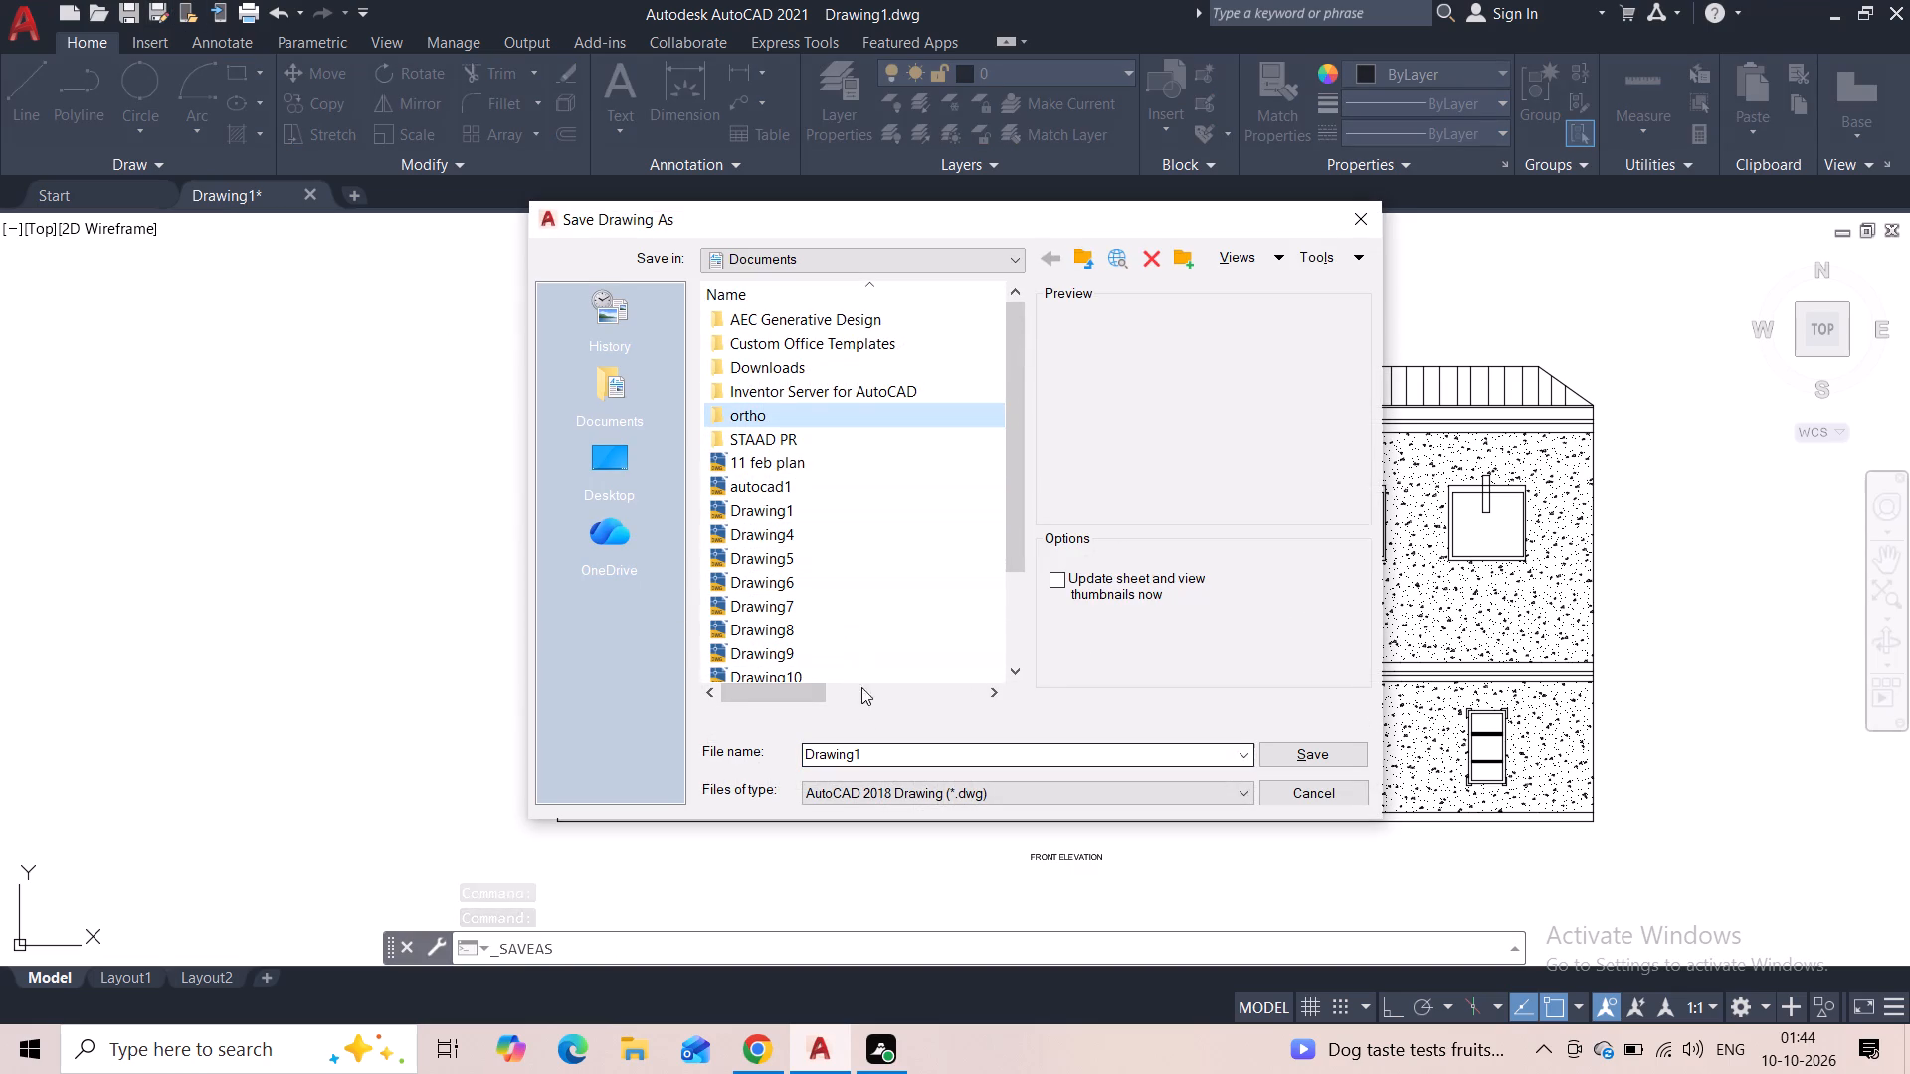
pyautogui.click(774, 418)
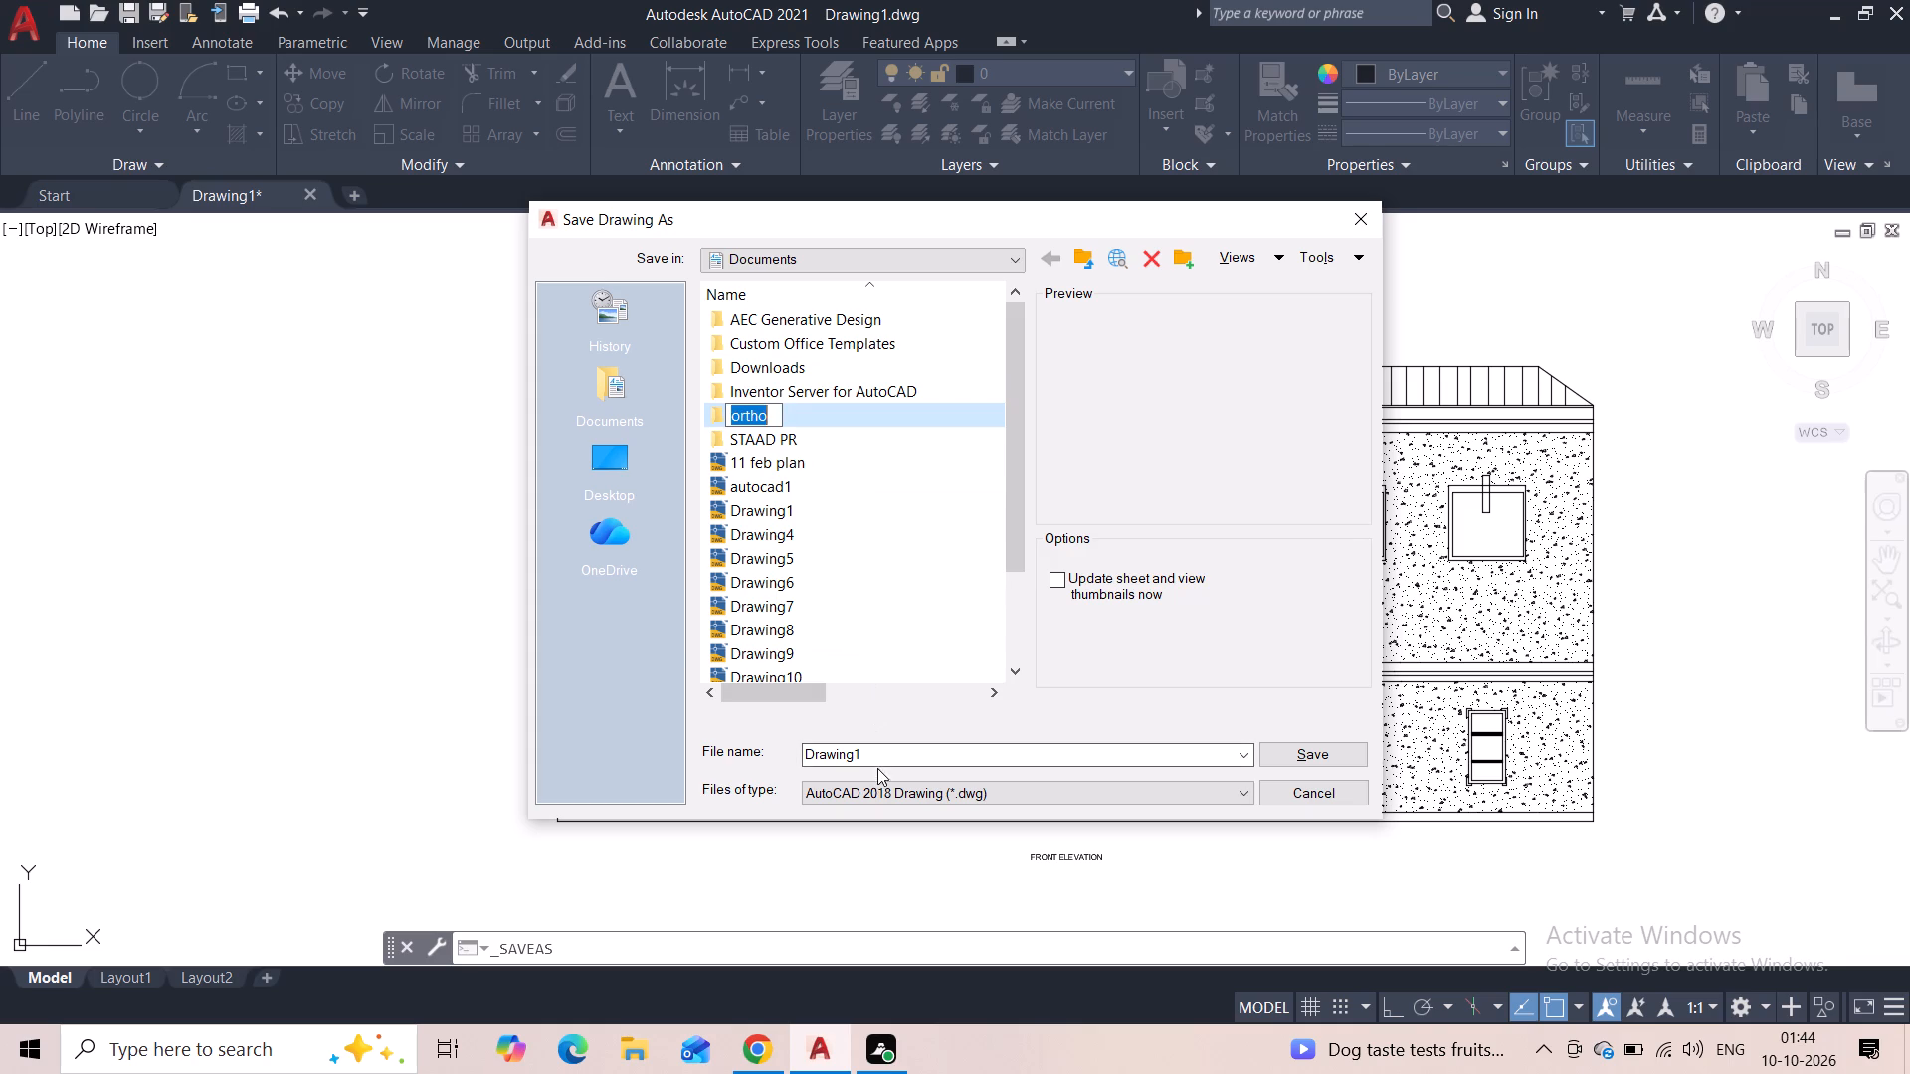
pyautogui.tripleClick(879, 754)
pyautogui.click(879, 754)
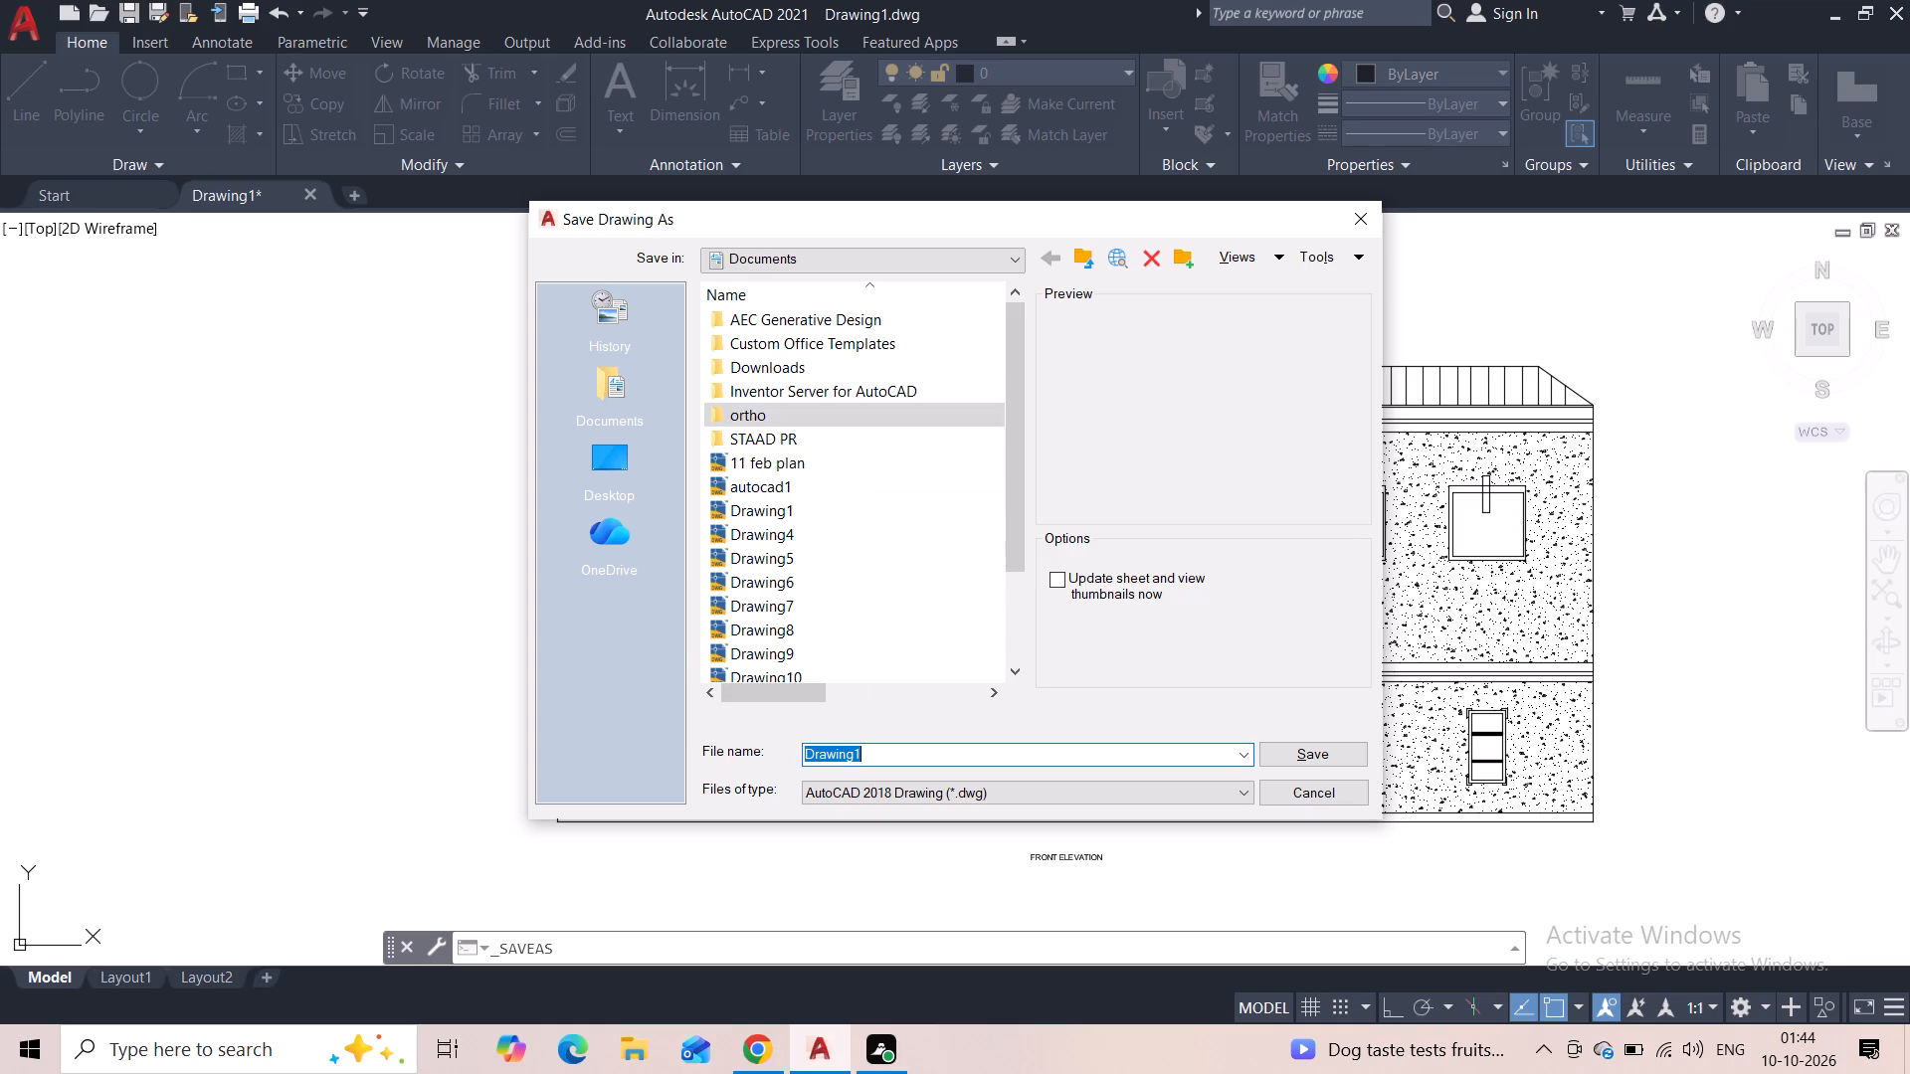
pyautogui.press('3')
pyautogui.click(1310, 746)
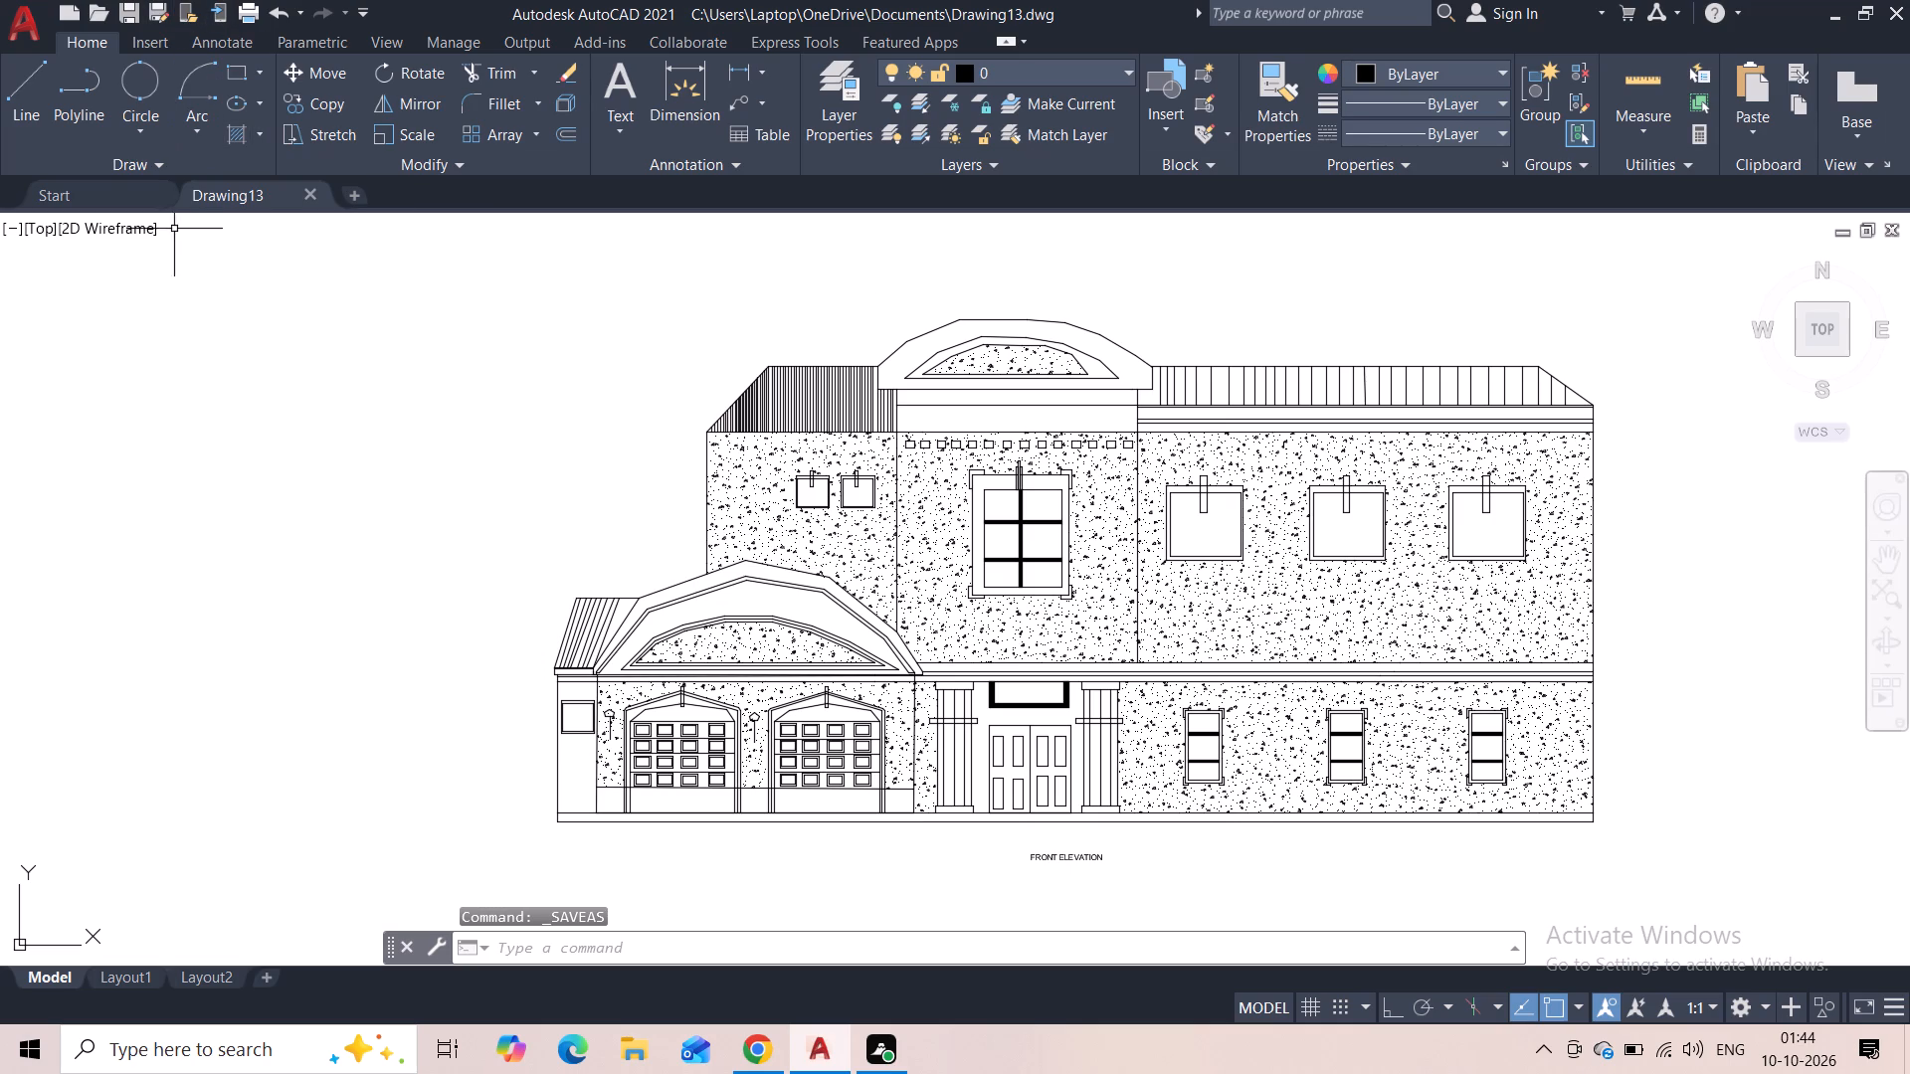
pyautogui.click(157, 6)
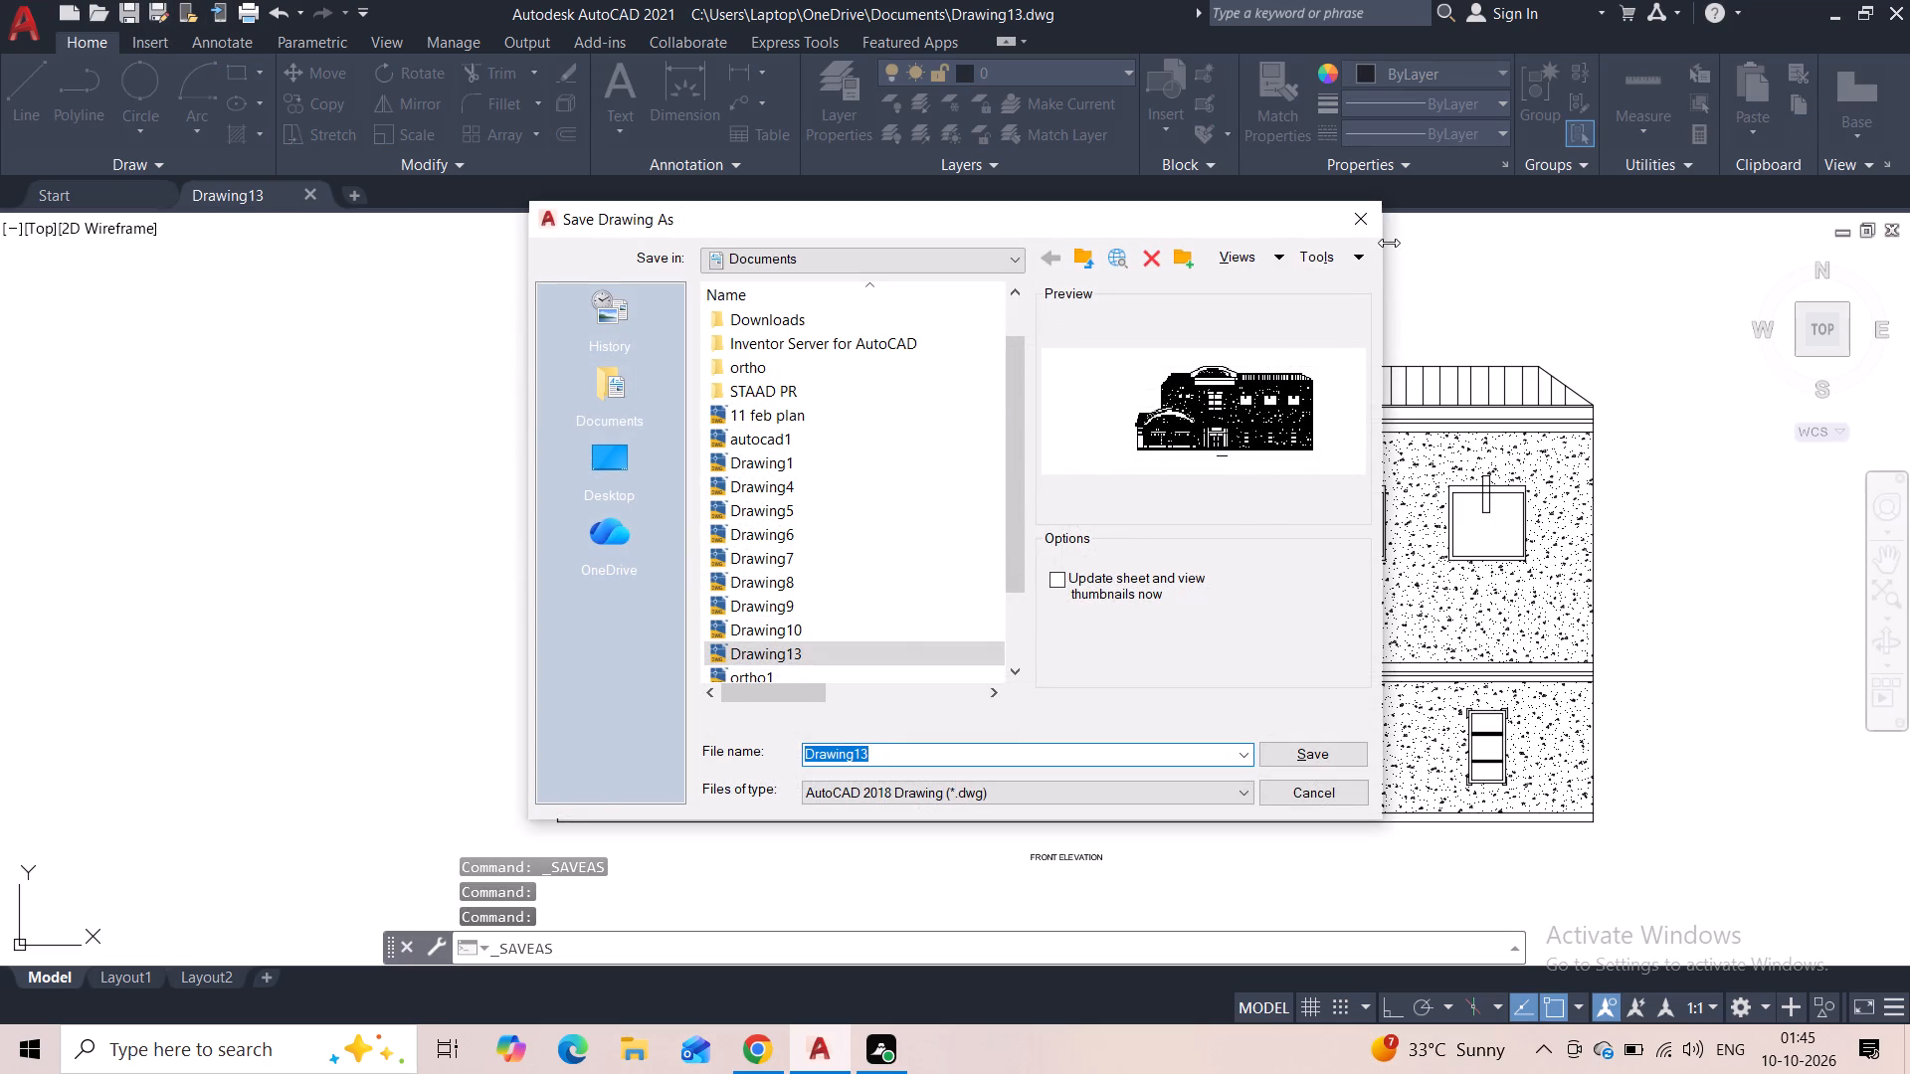
pyautogui.click(1379, 227)
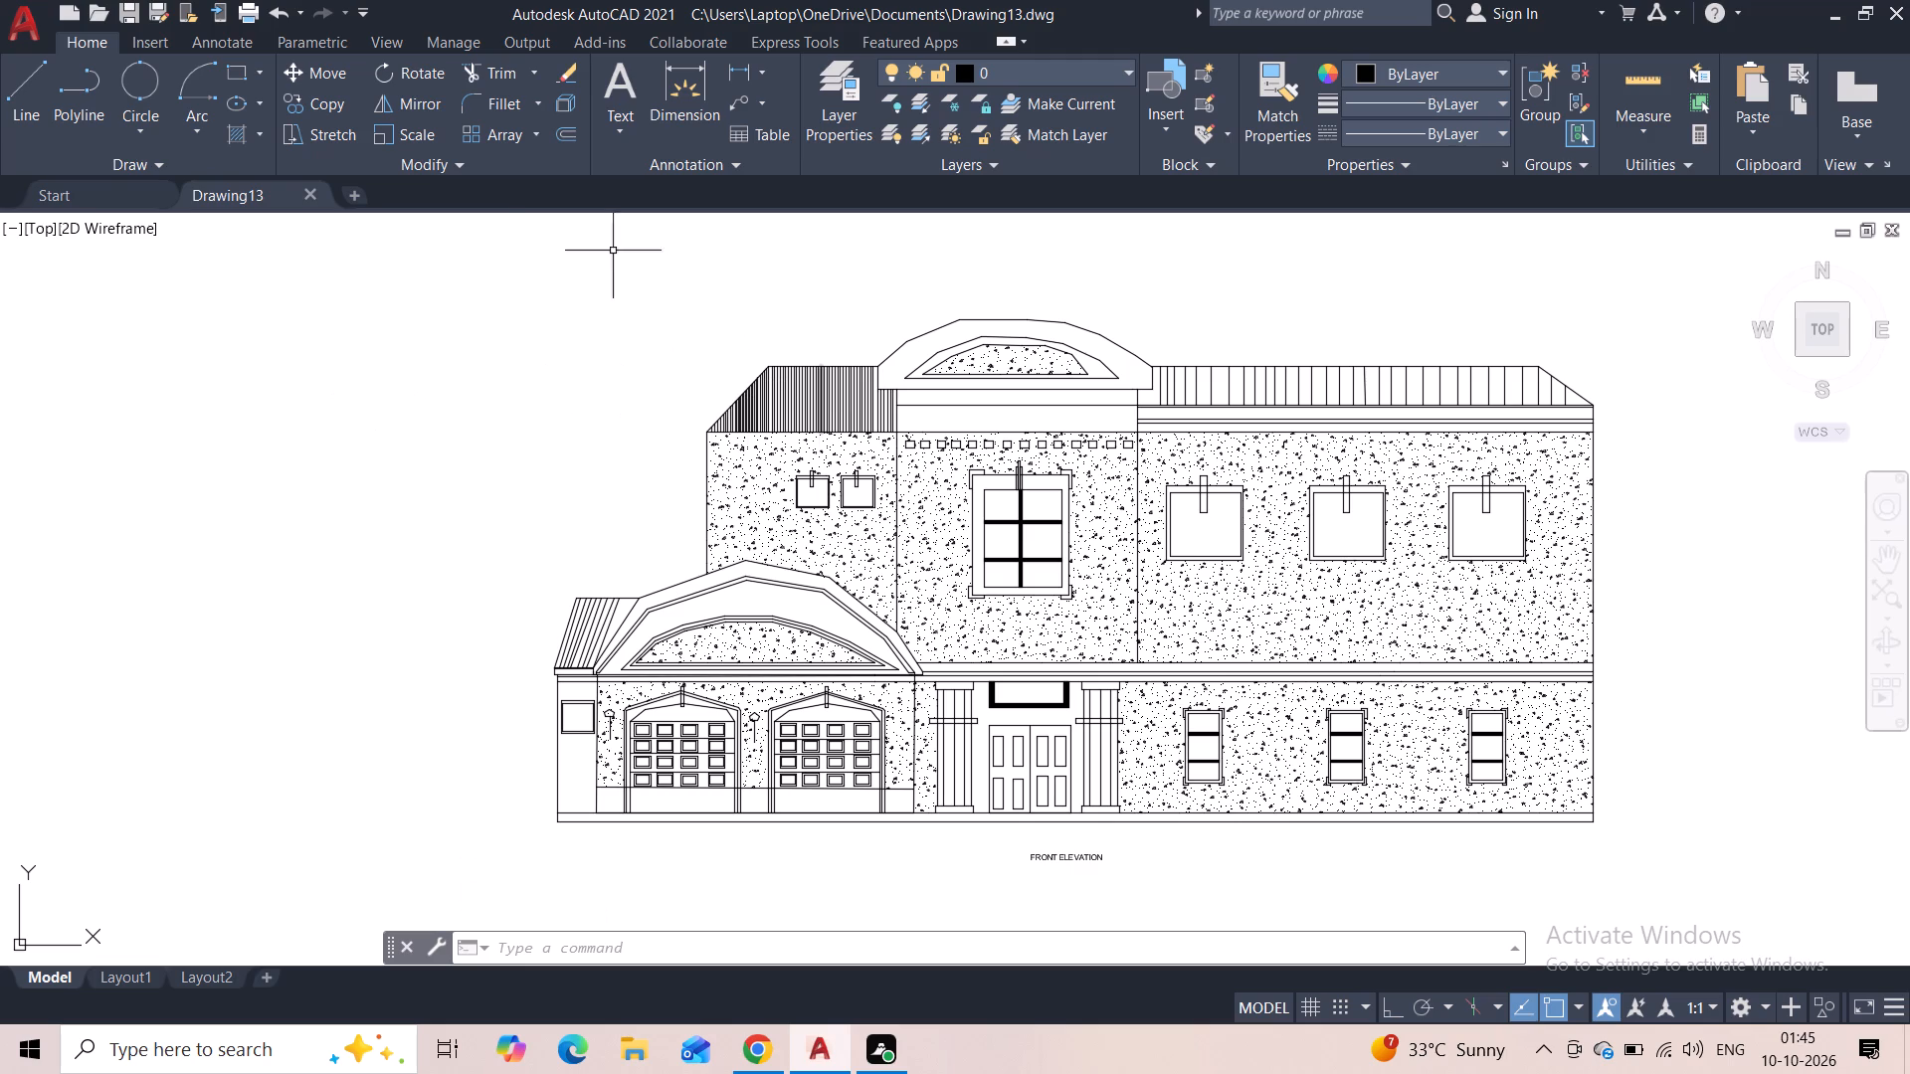
# Start a plot of the model space and load the page setup from the previous plot.
pyautogui.click(256, 17)
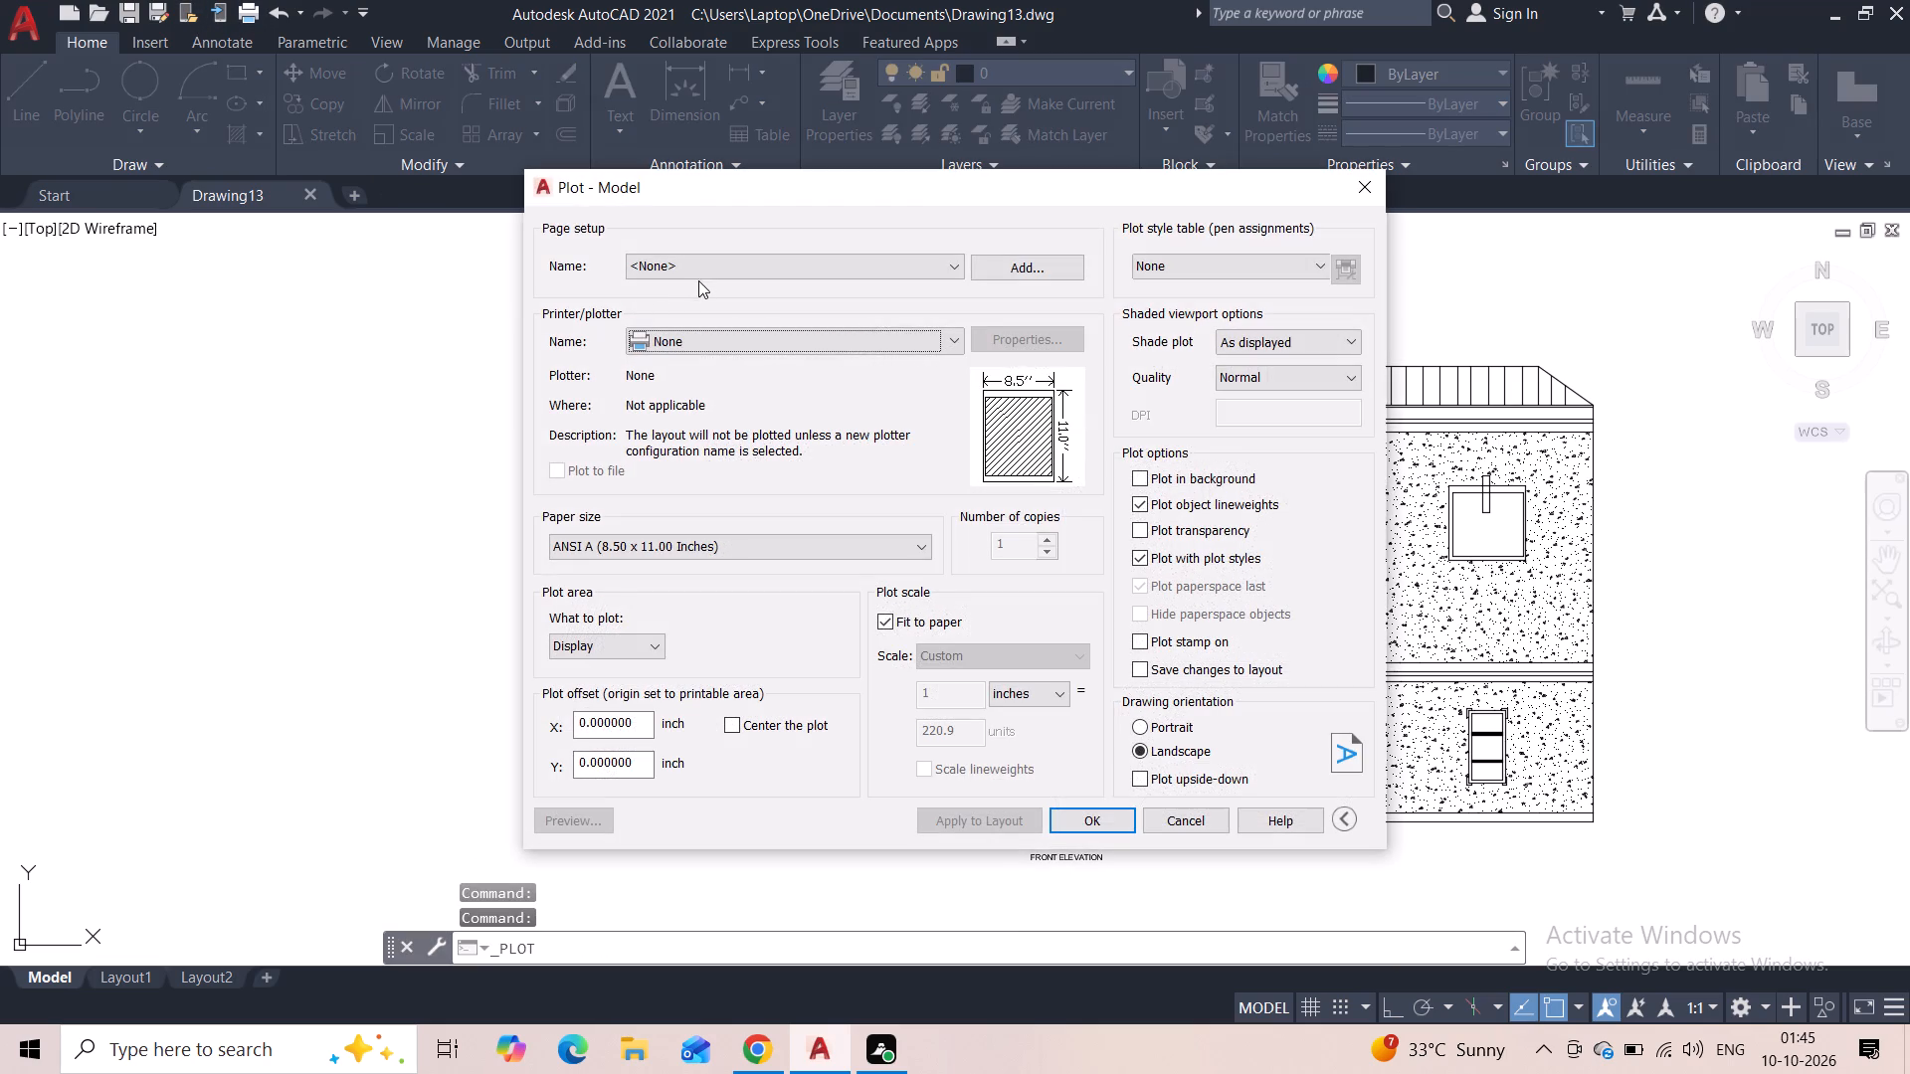
pyautogui.click(702, 270)
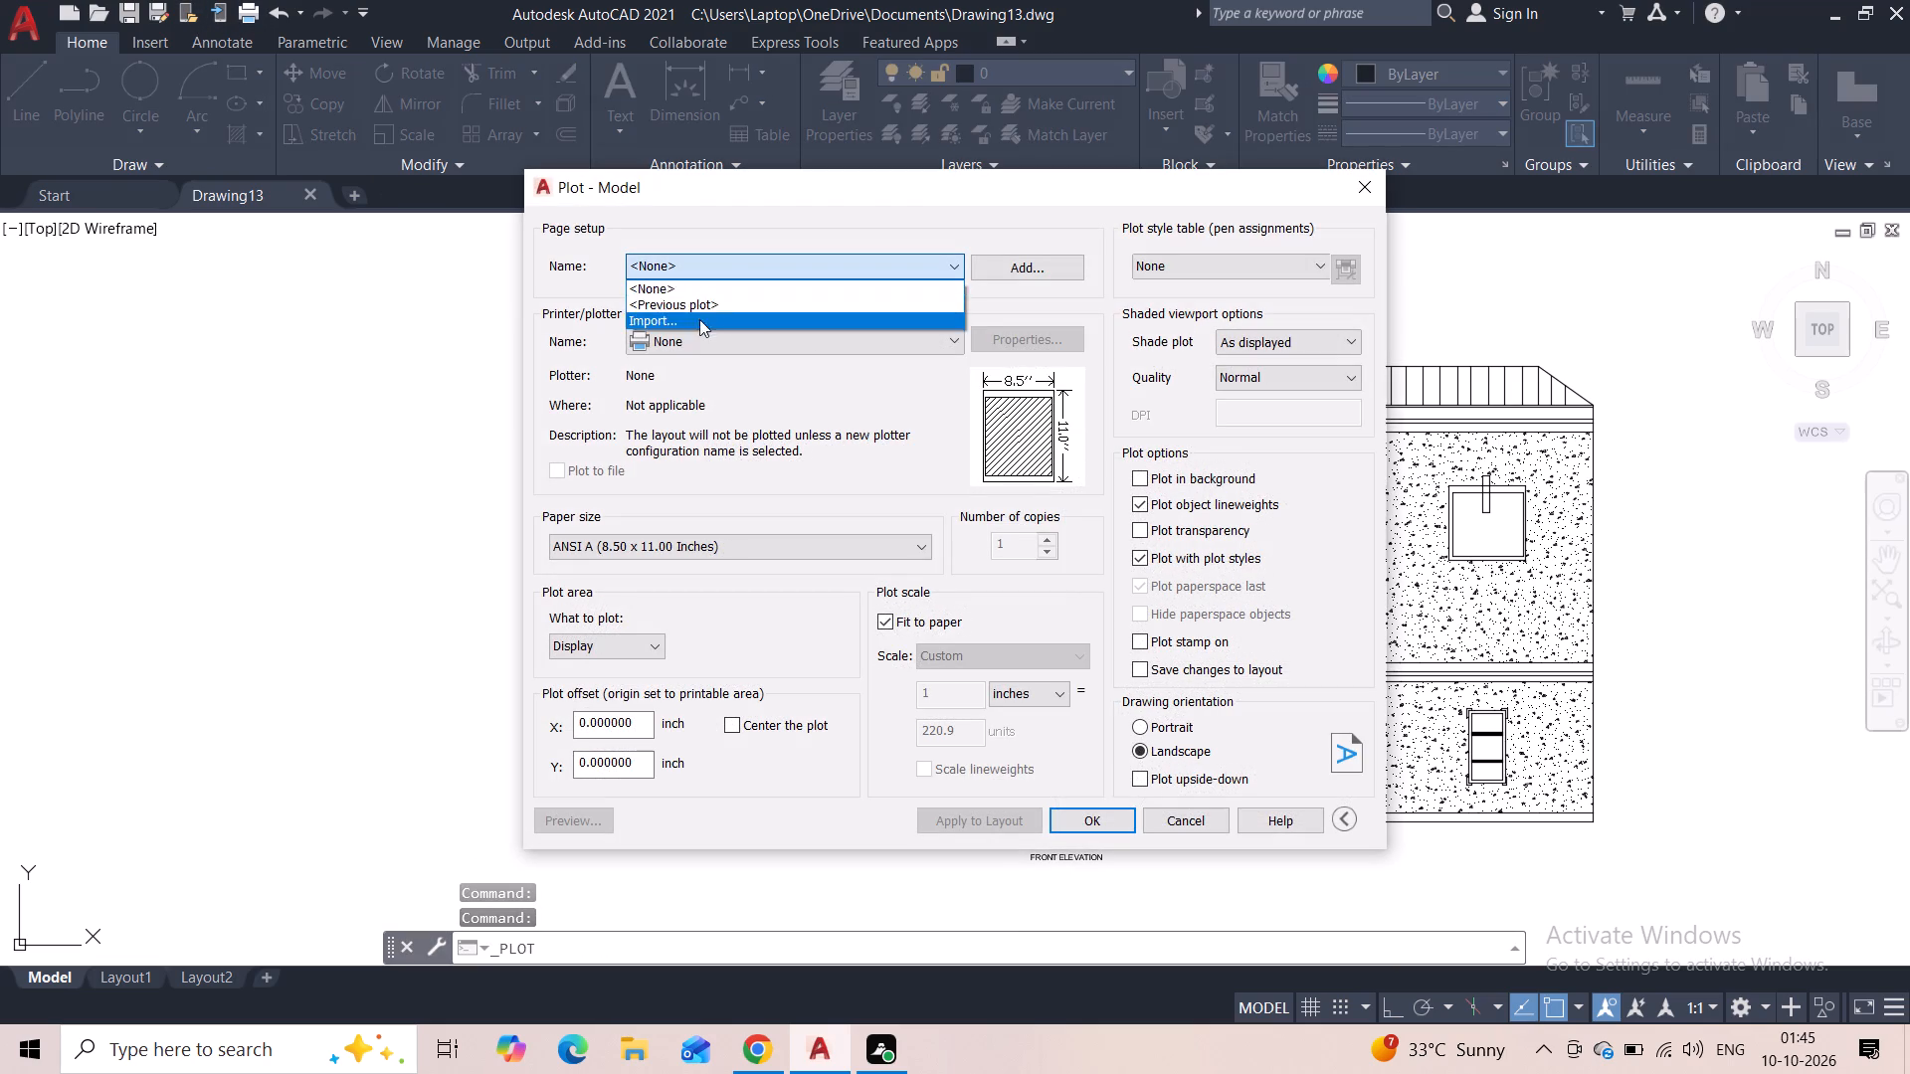
pyautogui.click(698, 311)
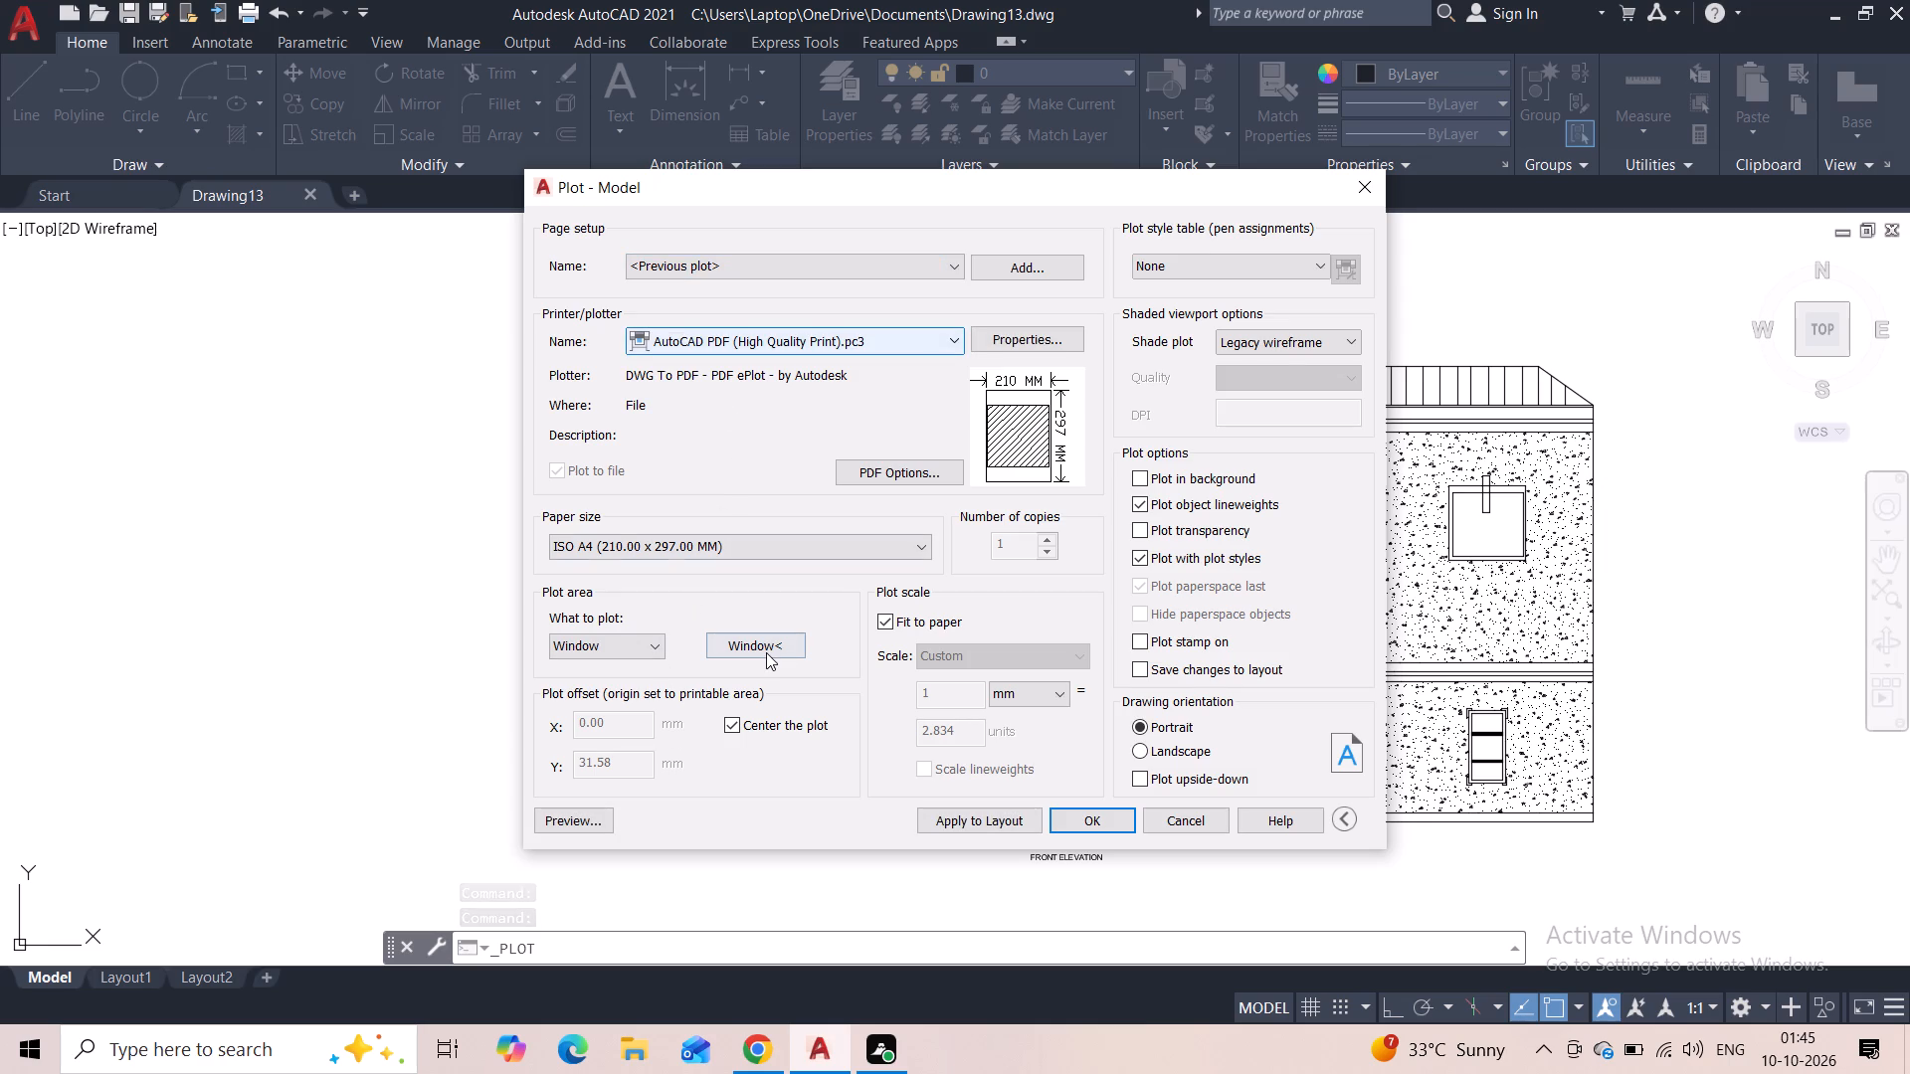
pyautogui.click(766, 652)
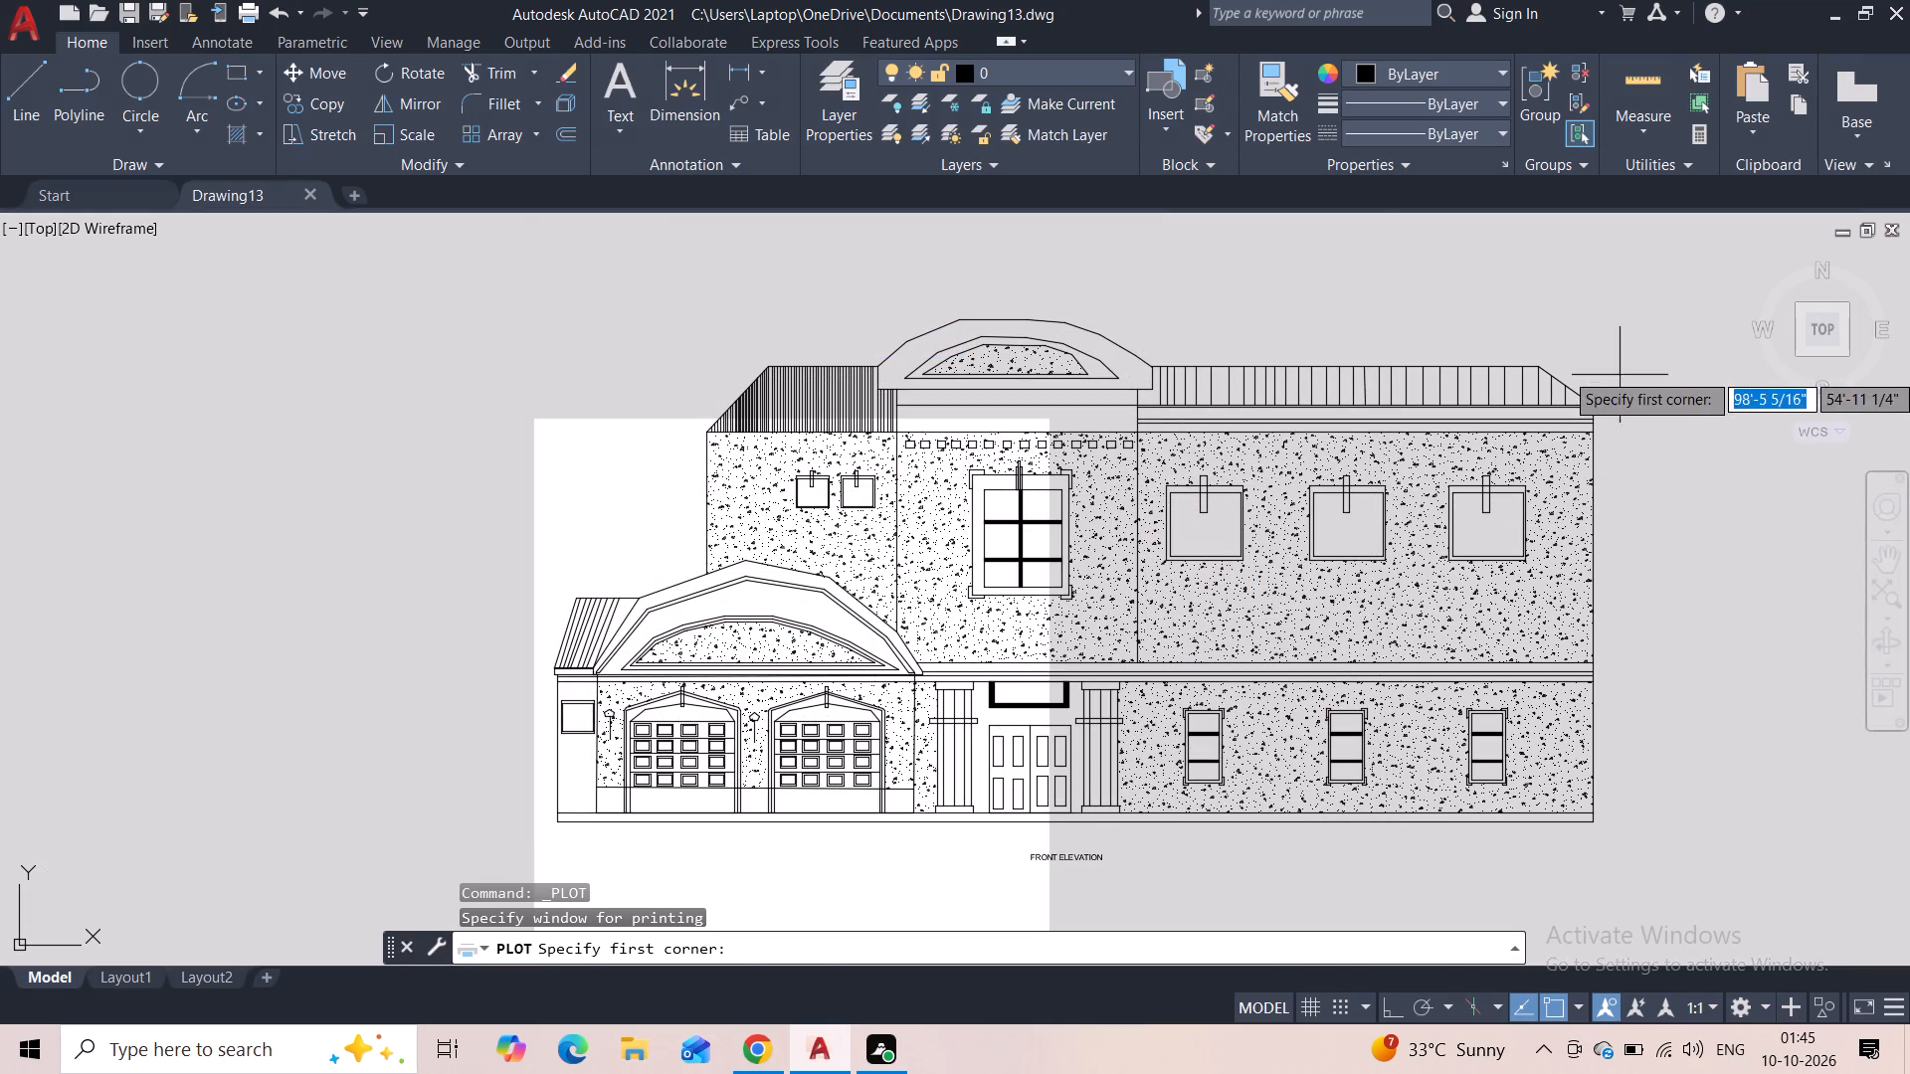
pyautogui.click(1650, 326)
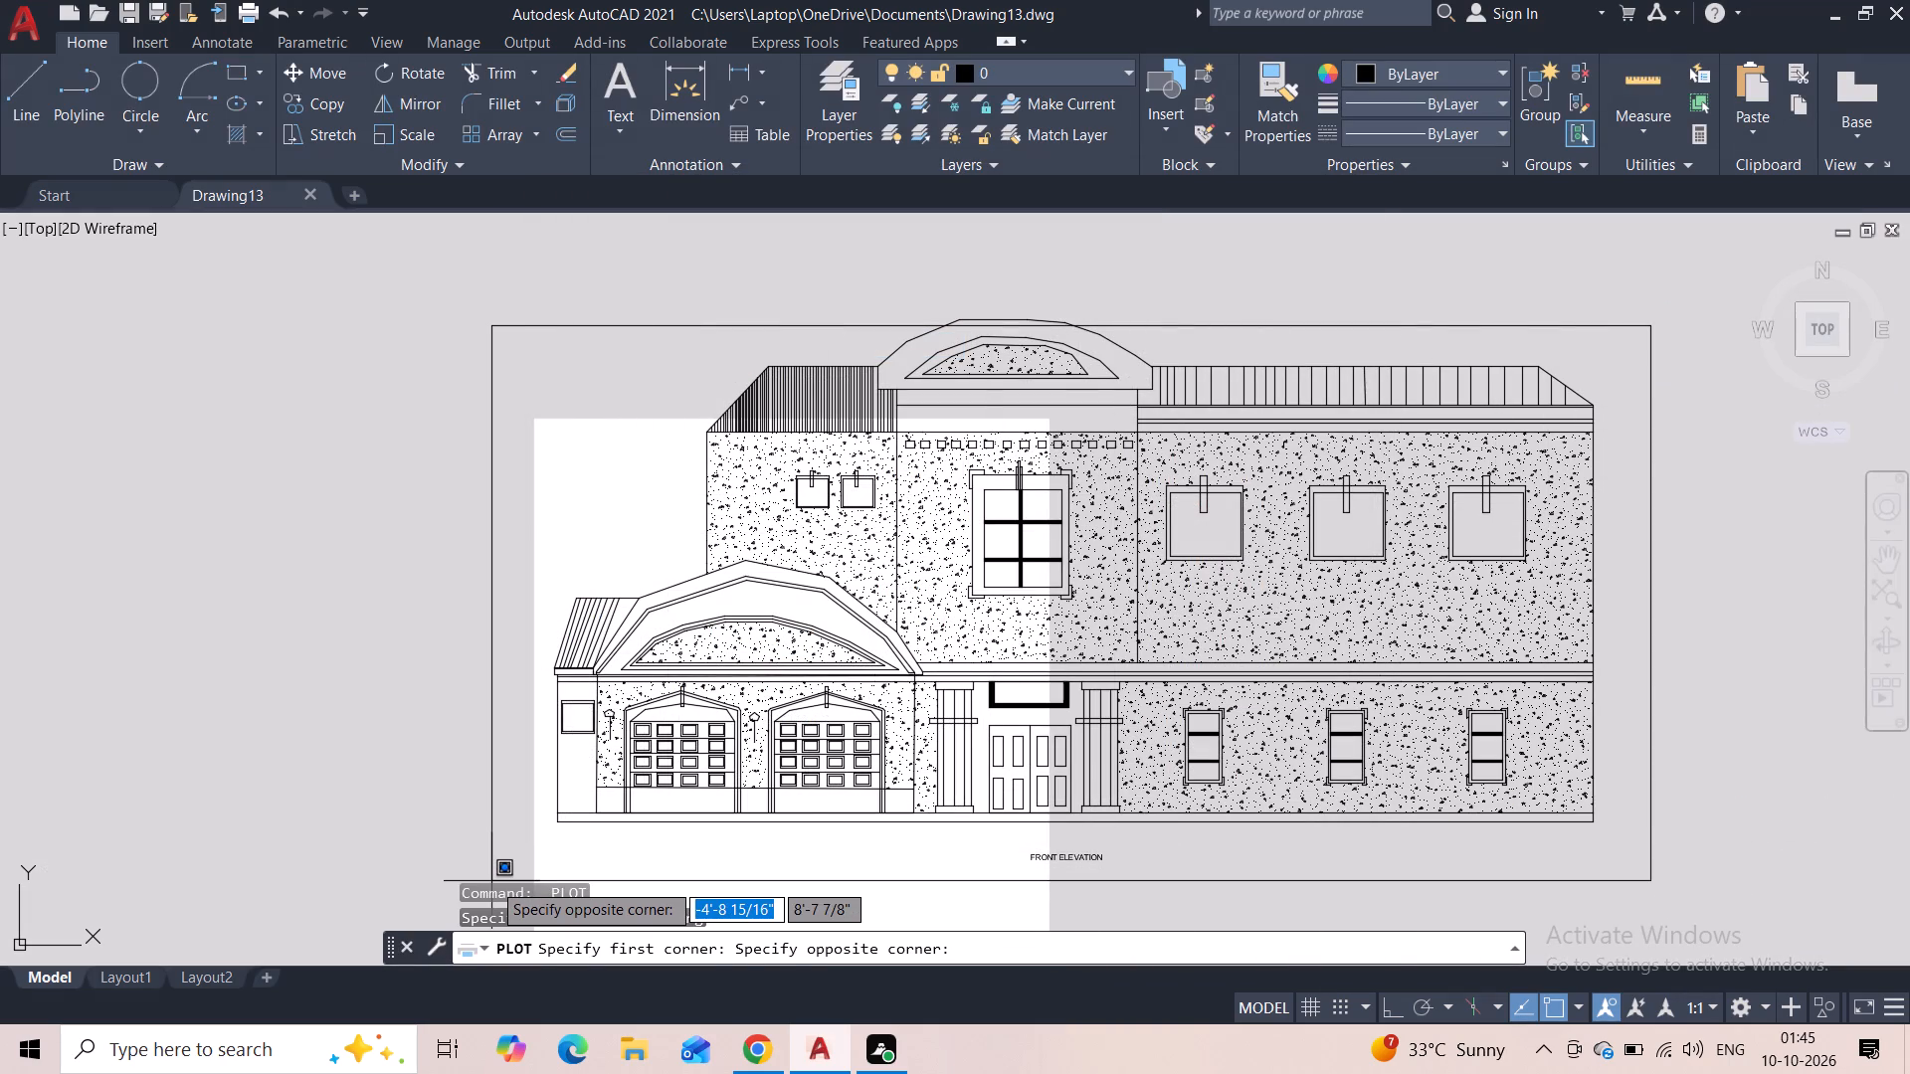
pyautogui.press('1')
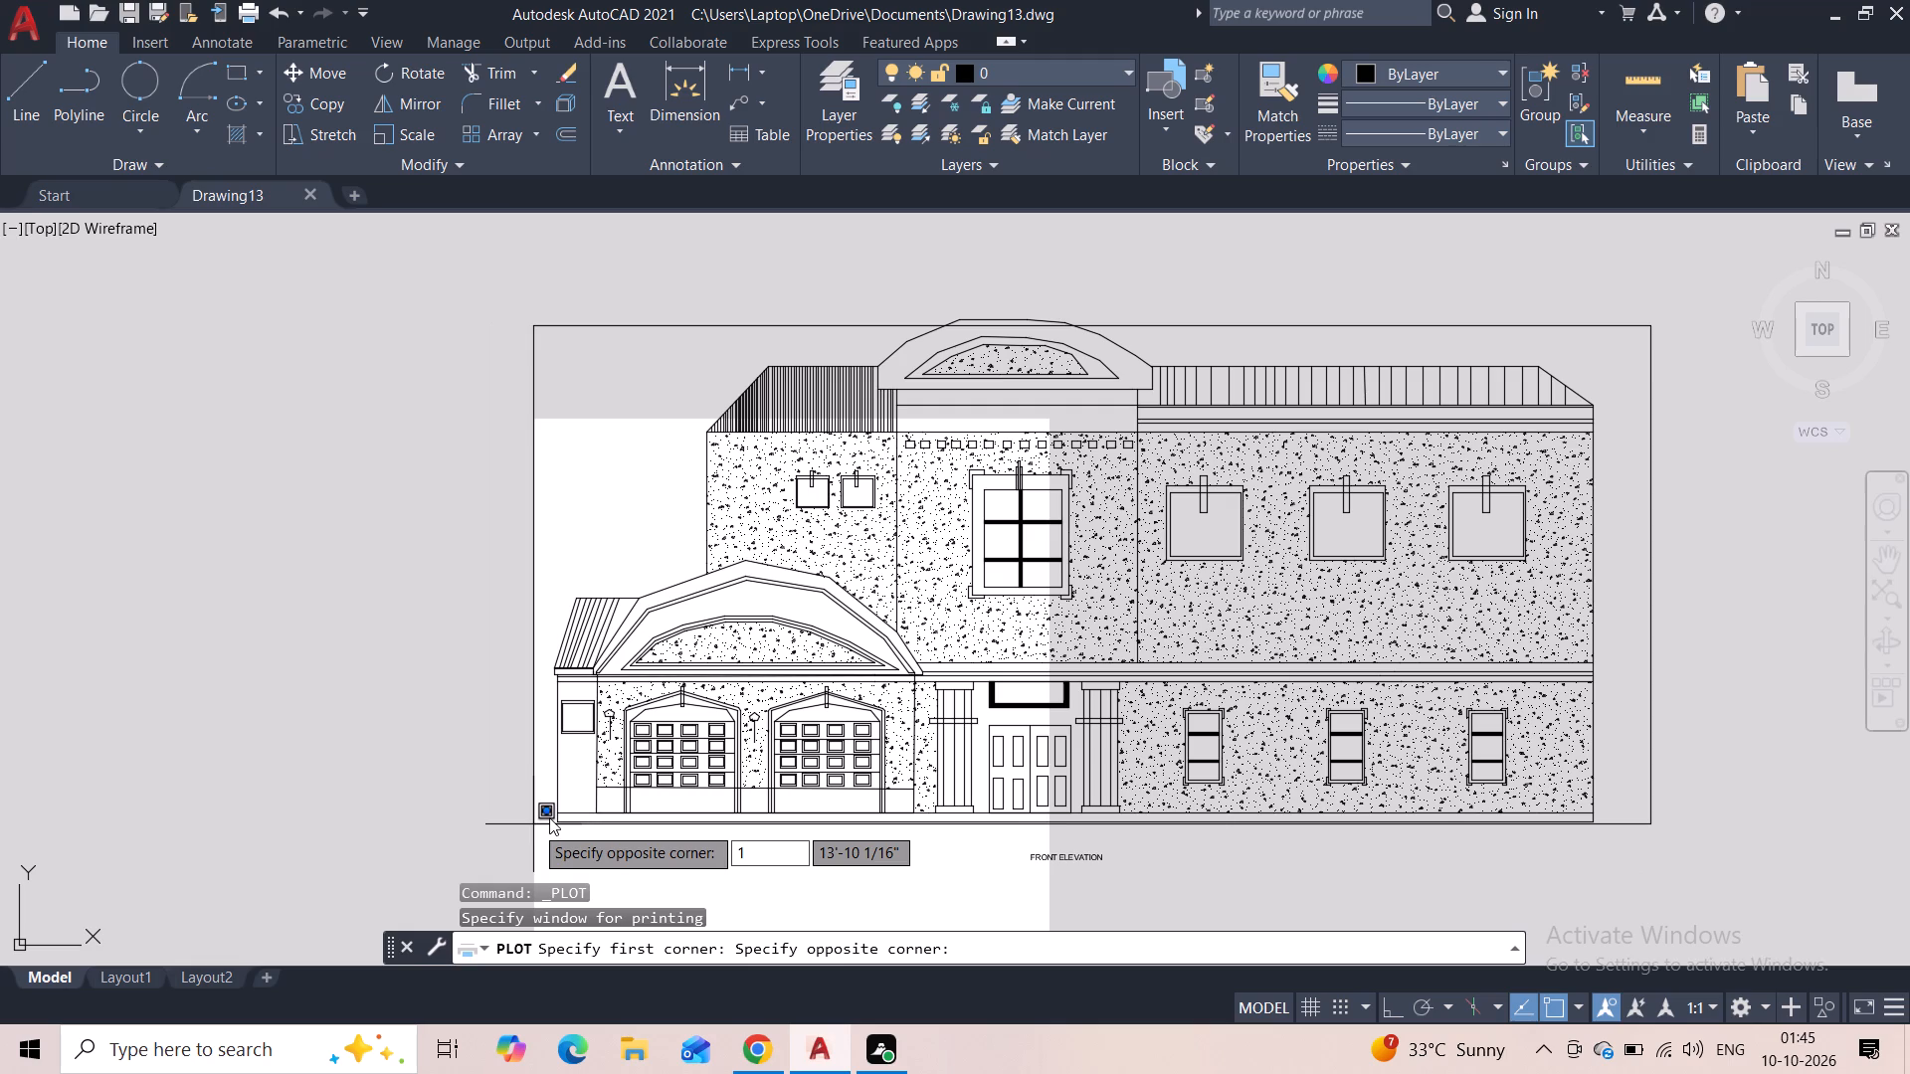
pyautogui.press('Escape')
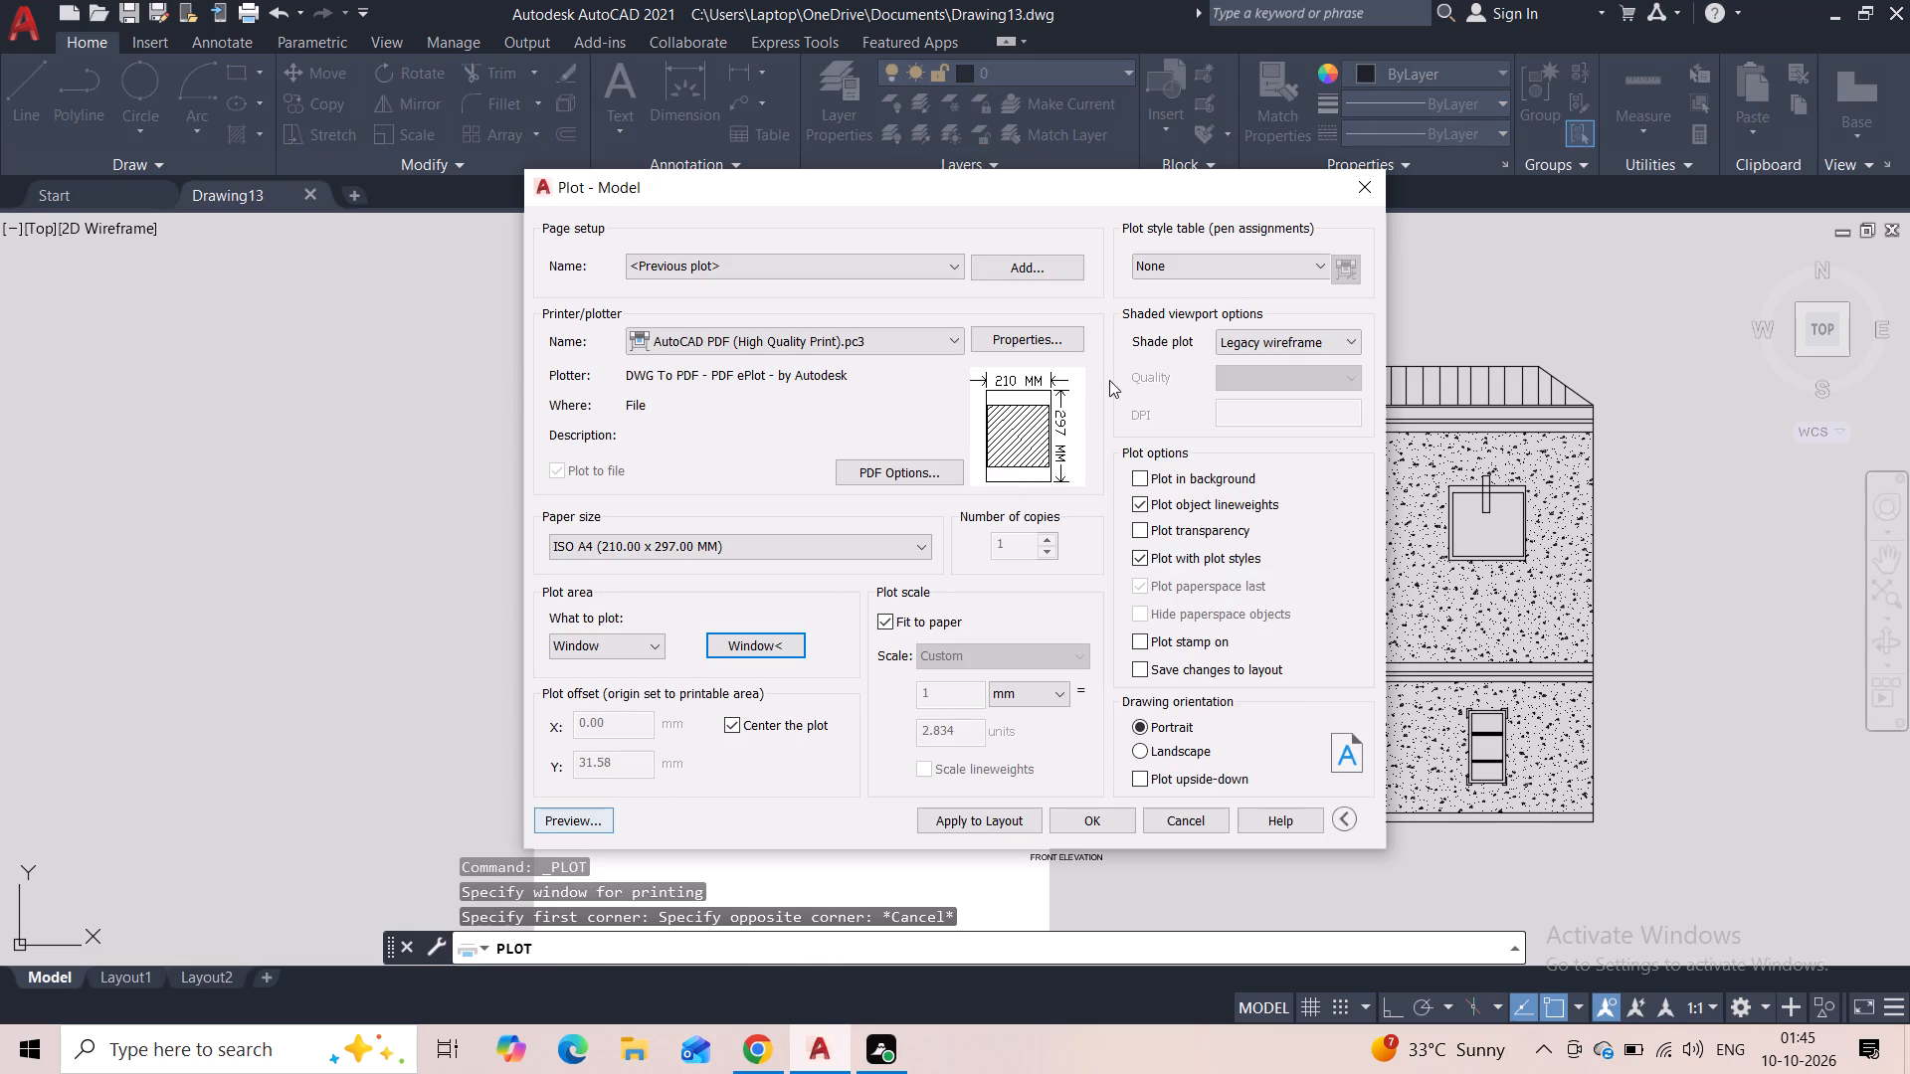
# Define the plot window around the whole front elevation including its title, and check it in the plot preview.
pyautogui.click(766, 636)
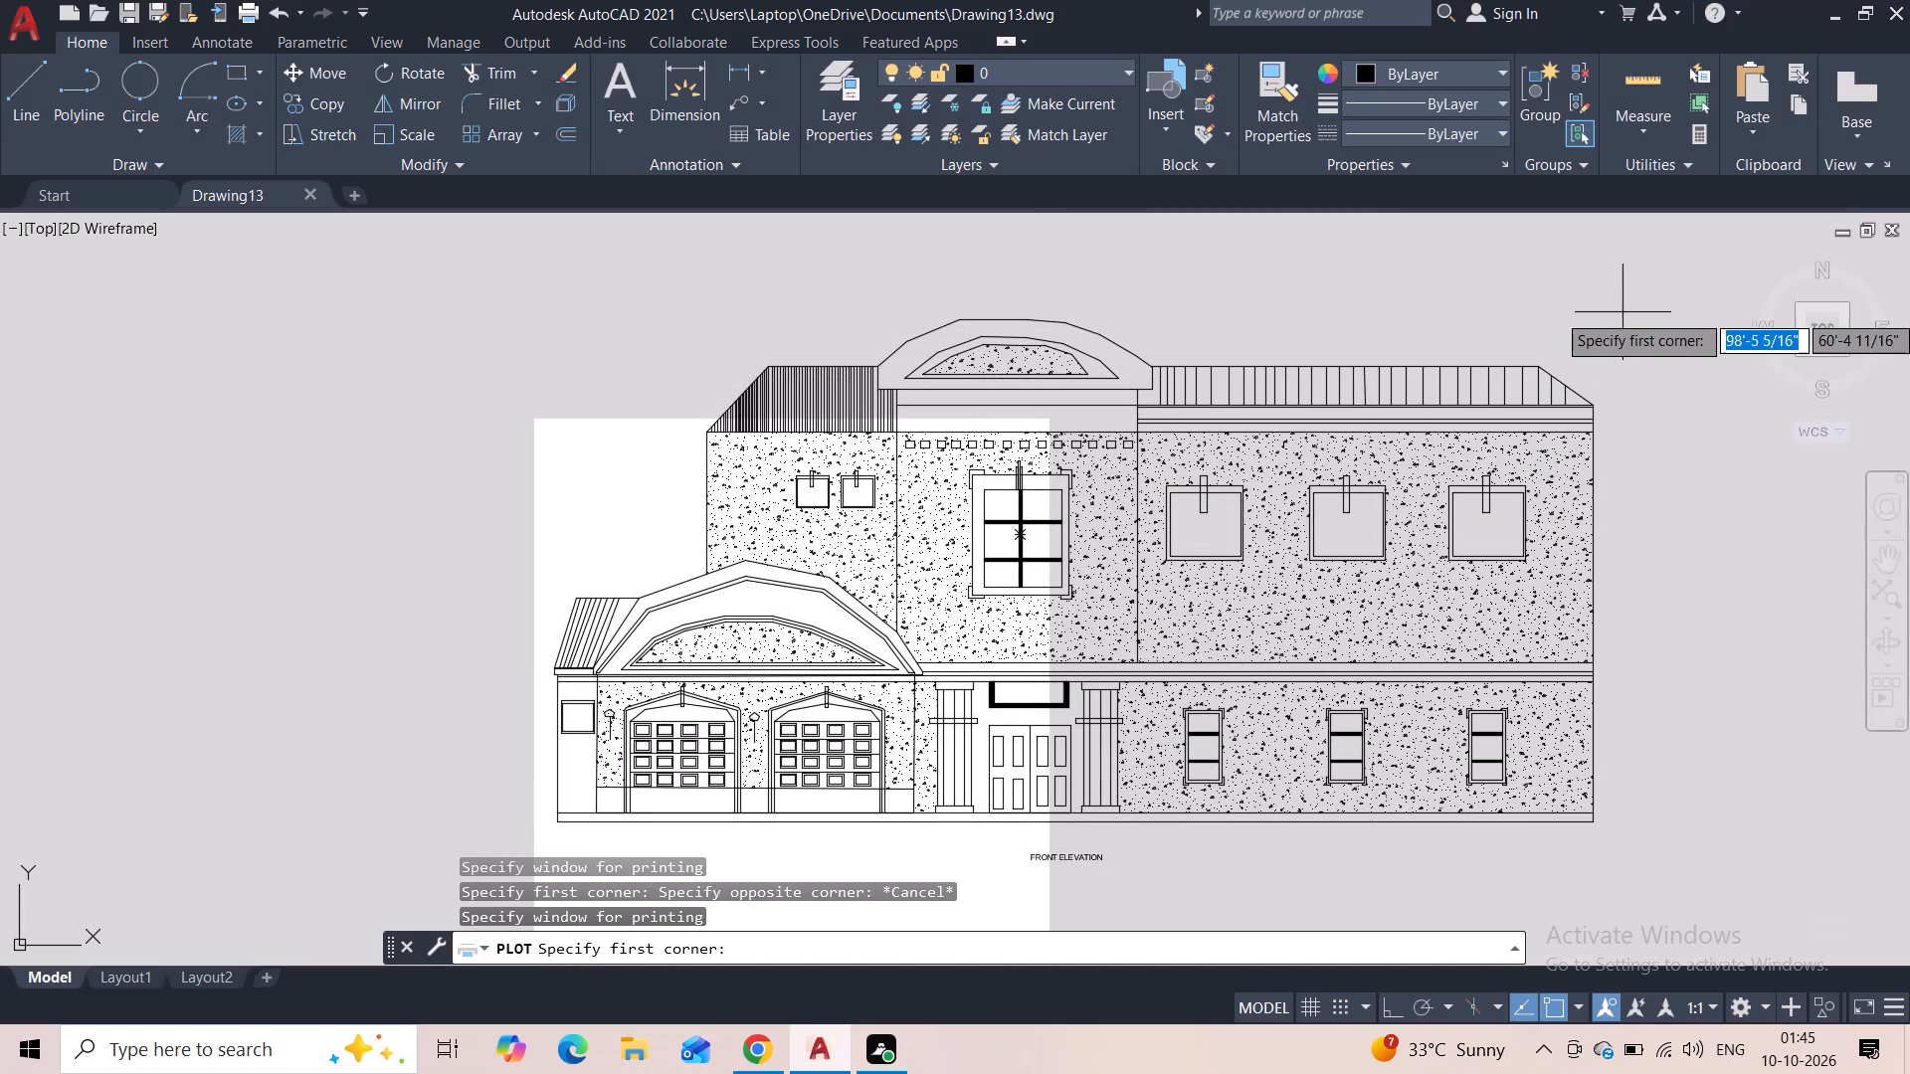
pyautogui.click(1665, 268)
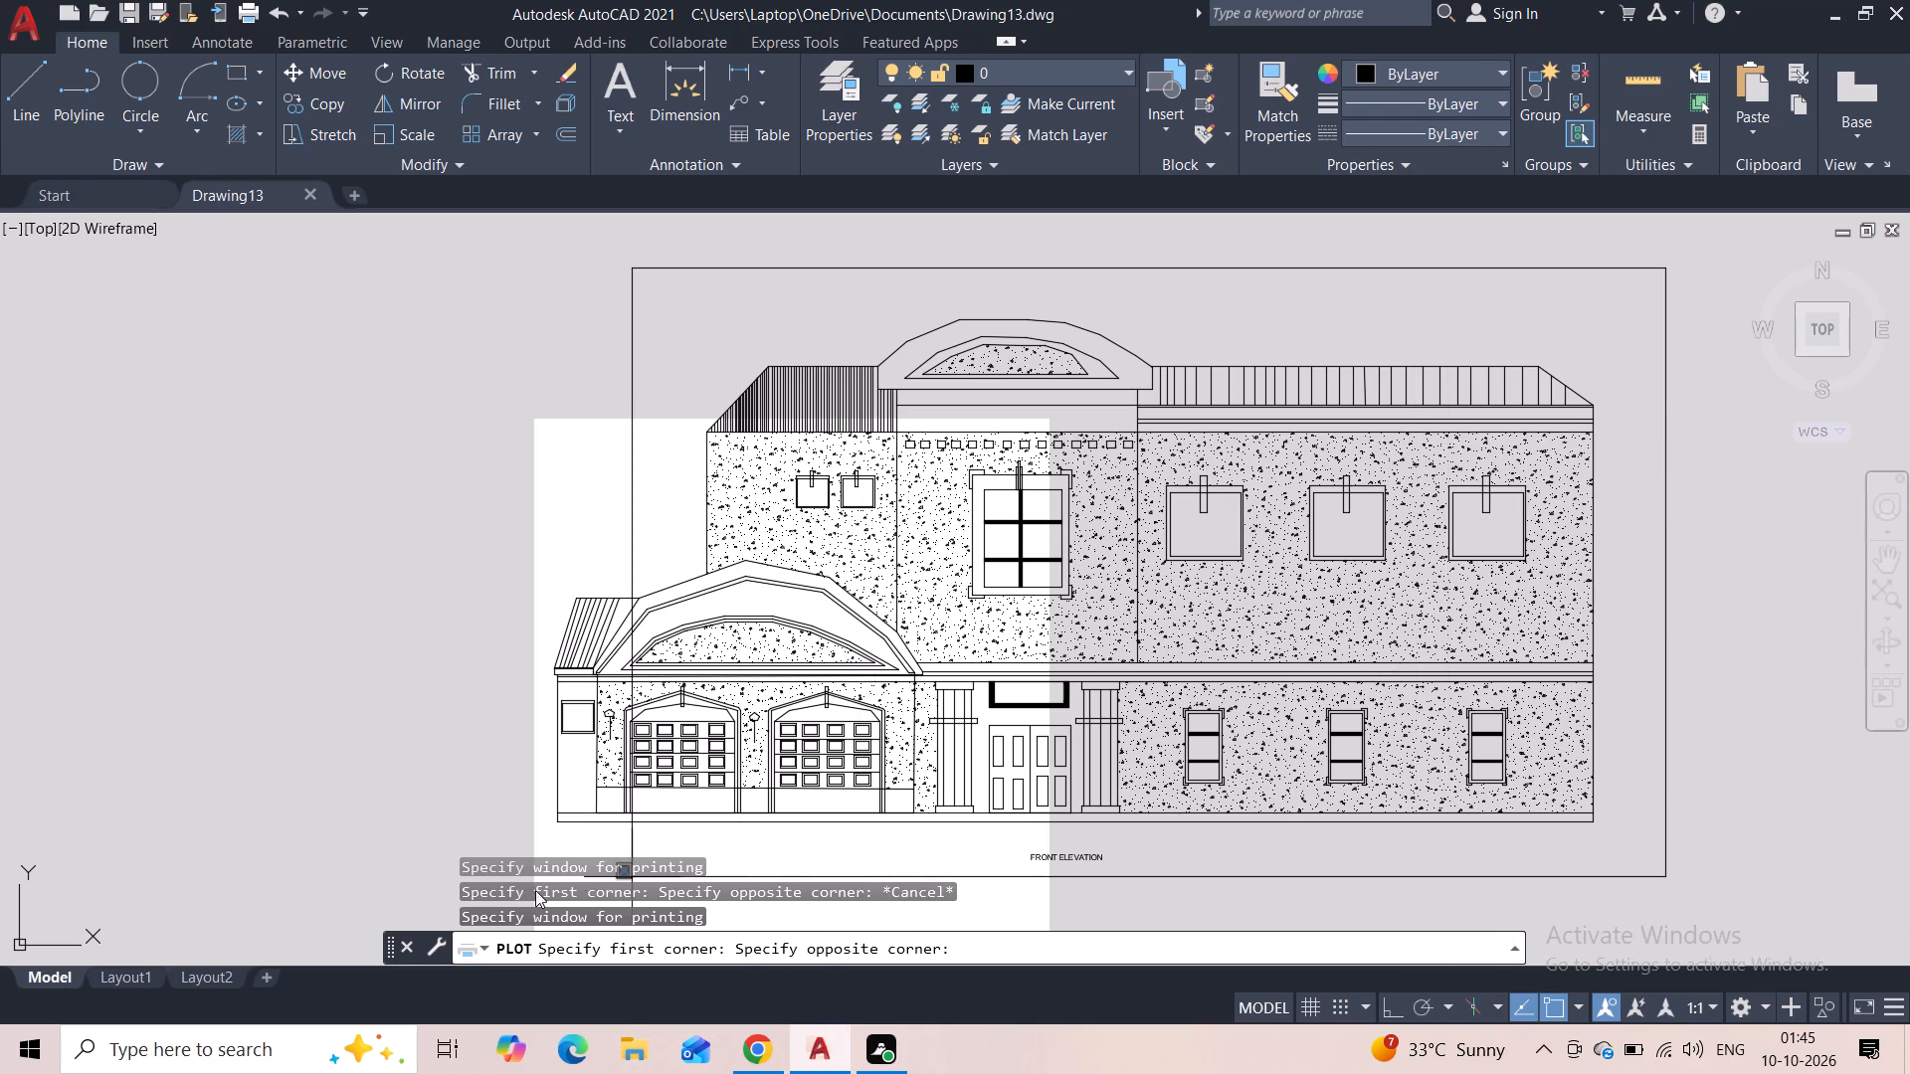
pyautogui.click(446, 882)
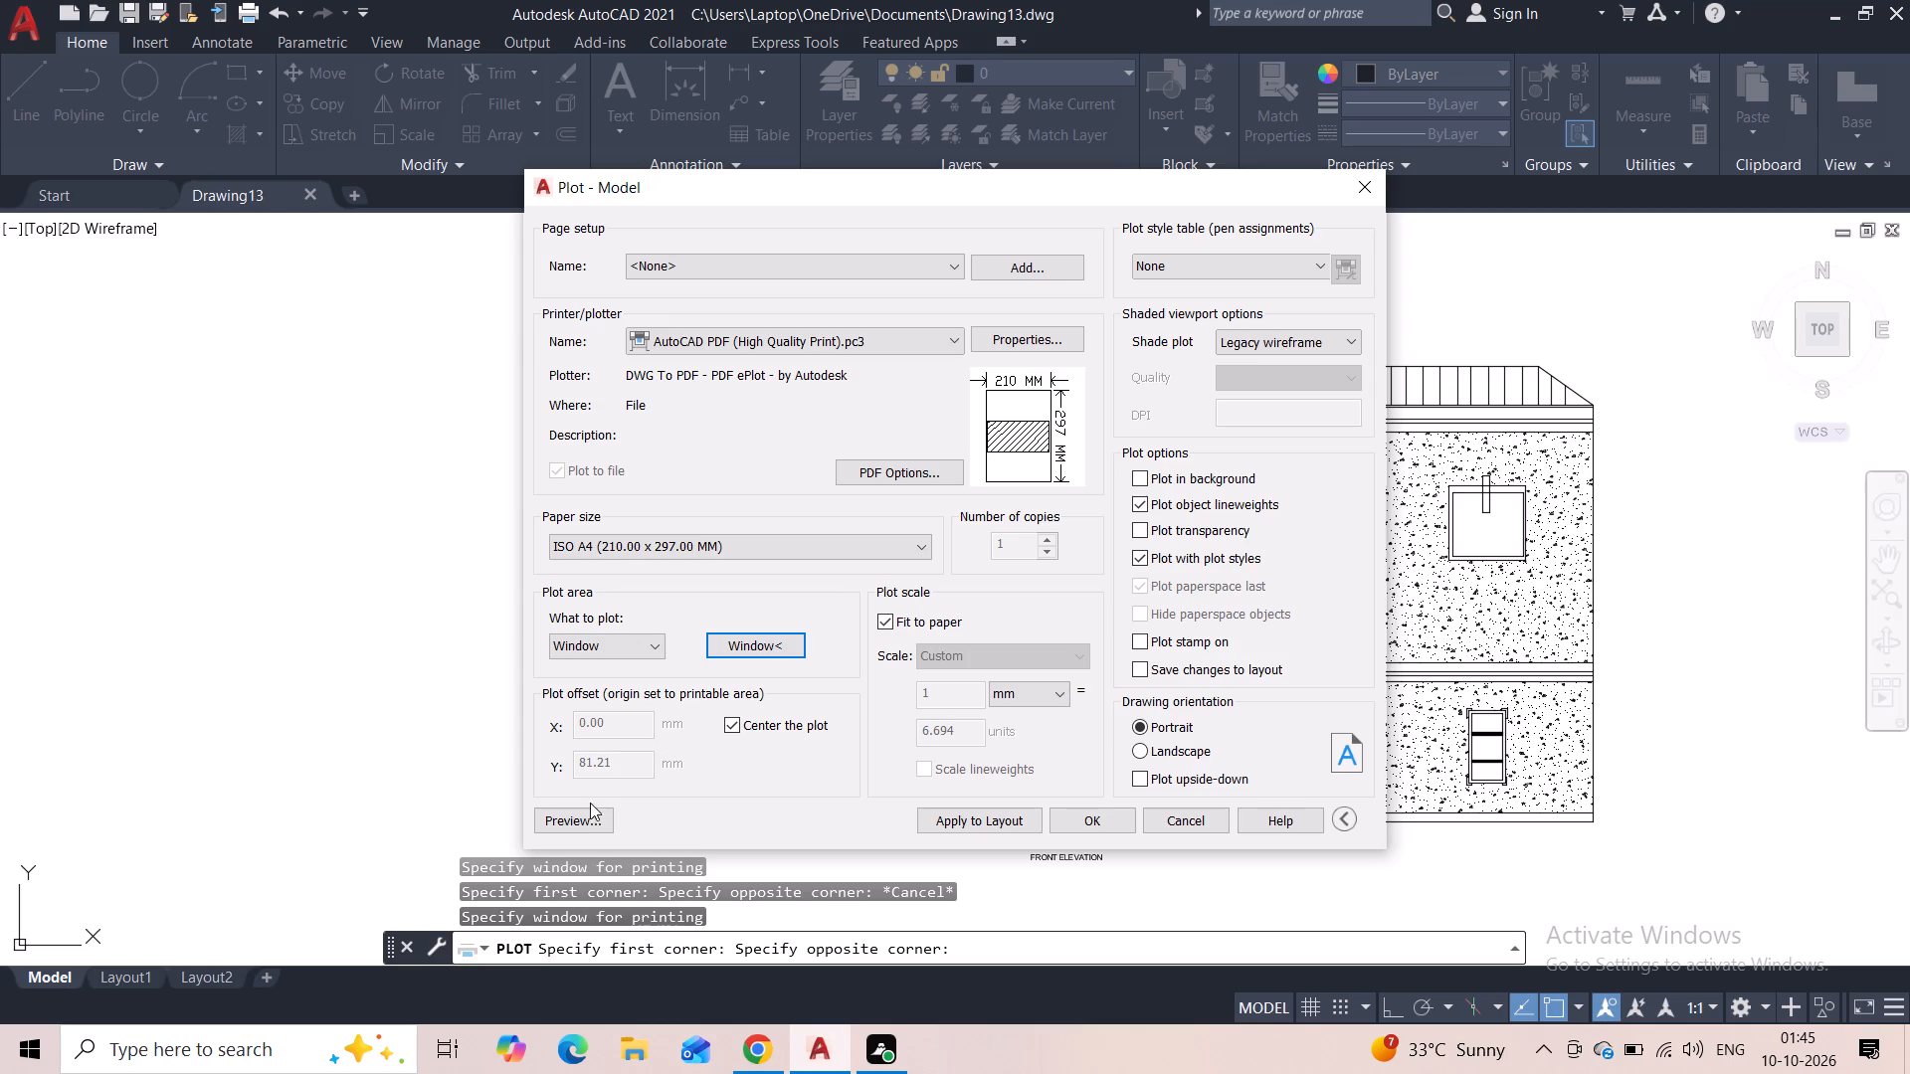
pyautogui.click(577, 819)
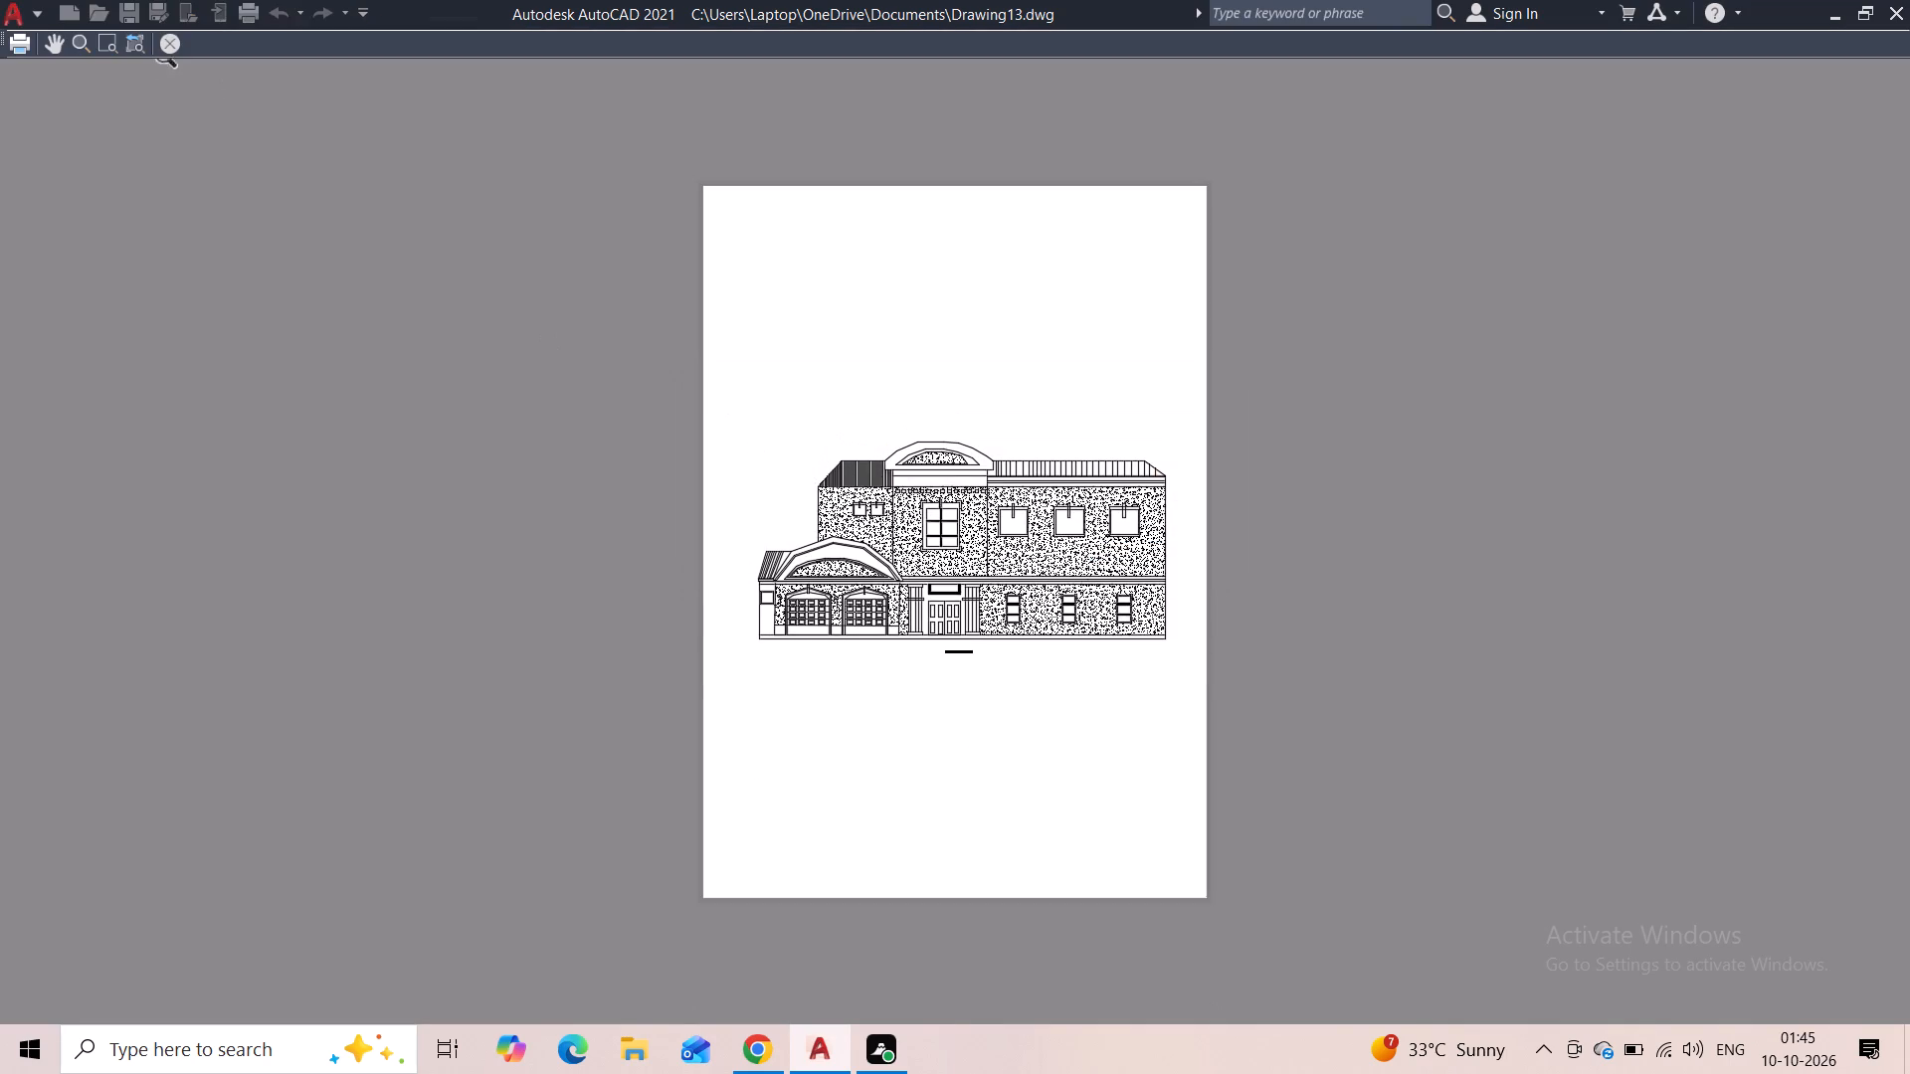
pyautogui.click(175, 50)
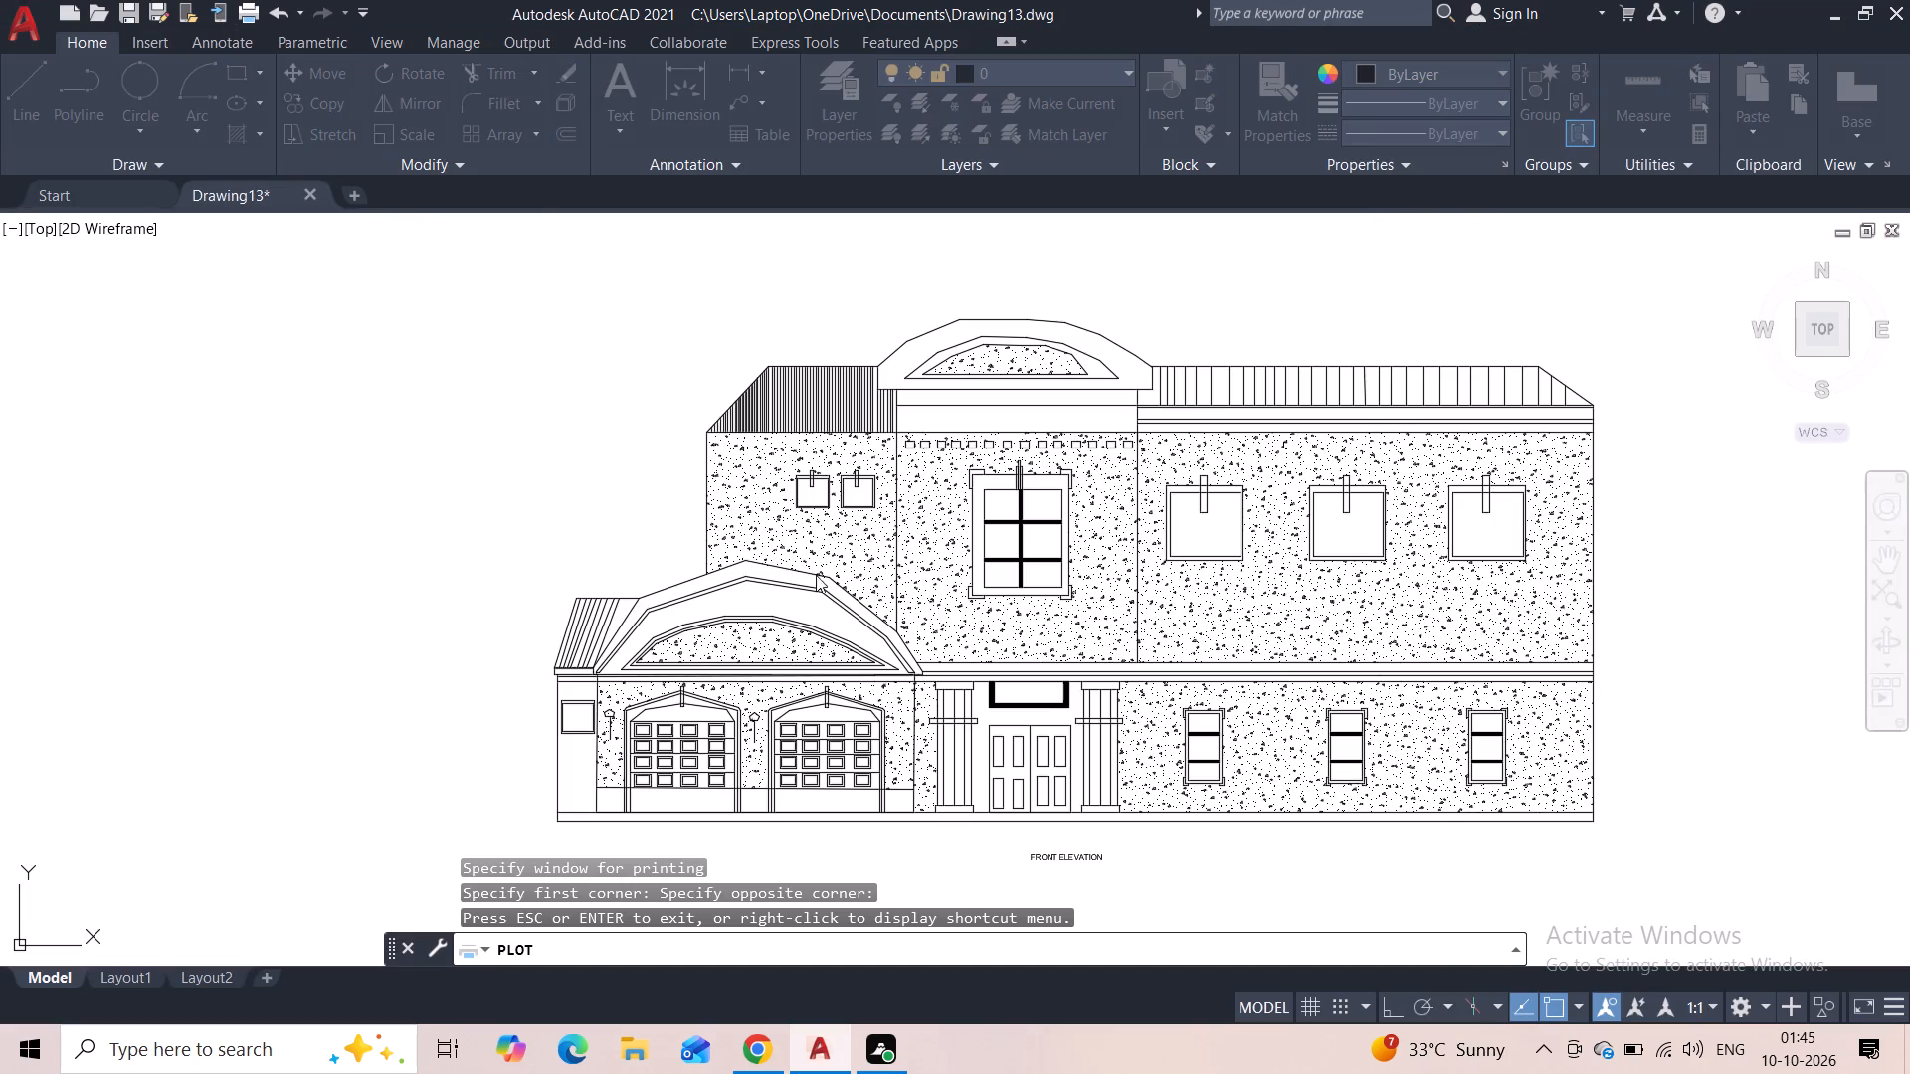
# Plot the elevation to Drawing13-Model.pdf in the ortho folder within Documents, look over the resulting PDF and close it.
pyautogui.click(1106, 827)
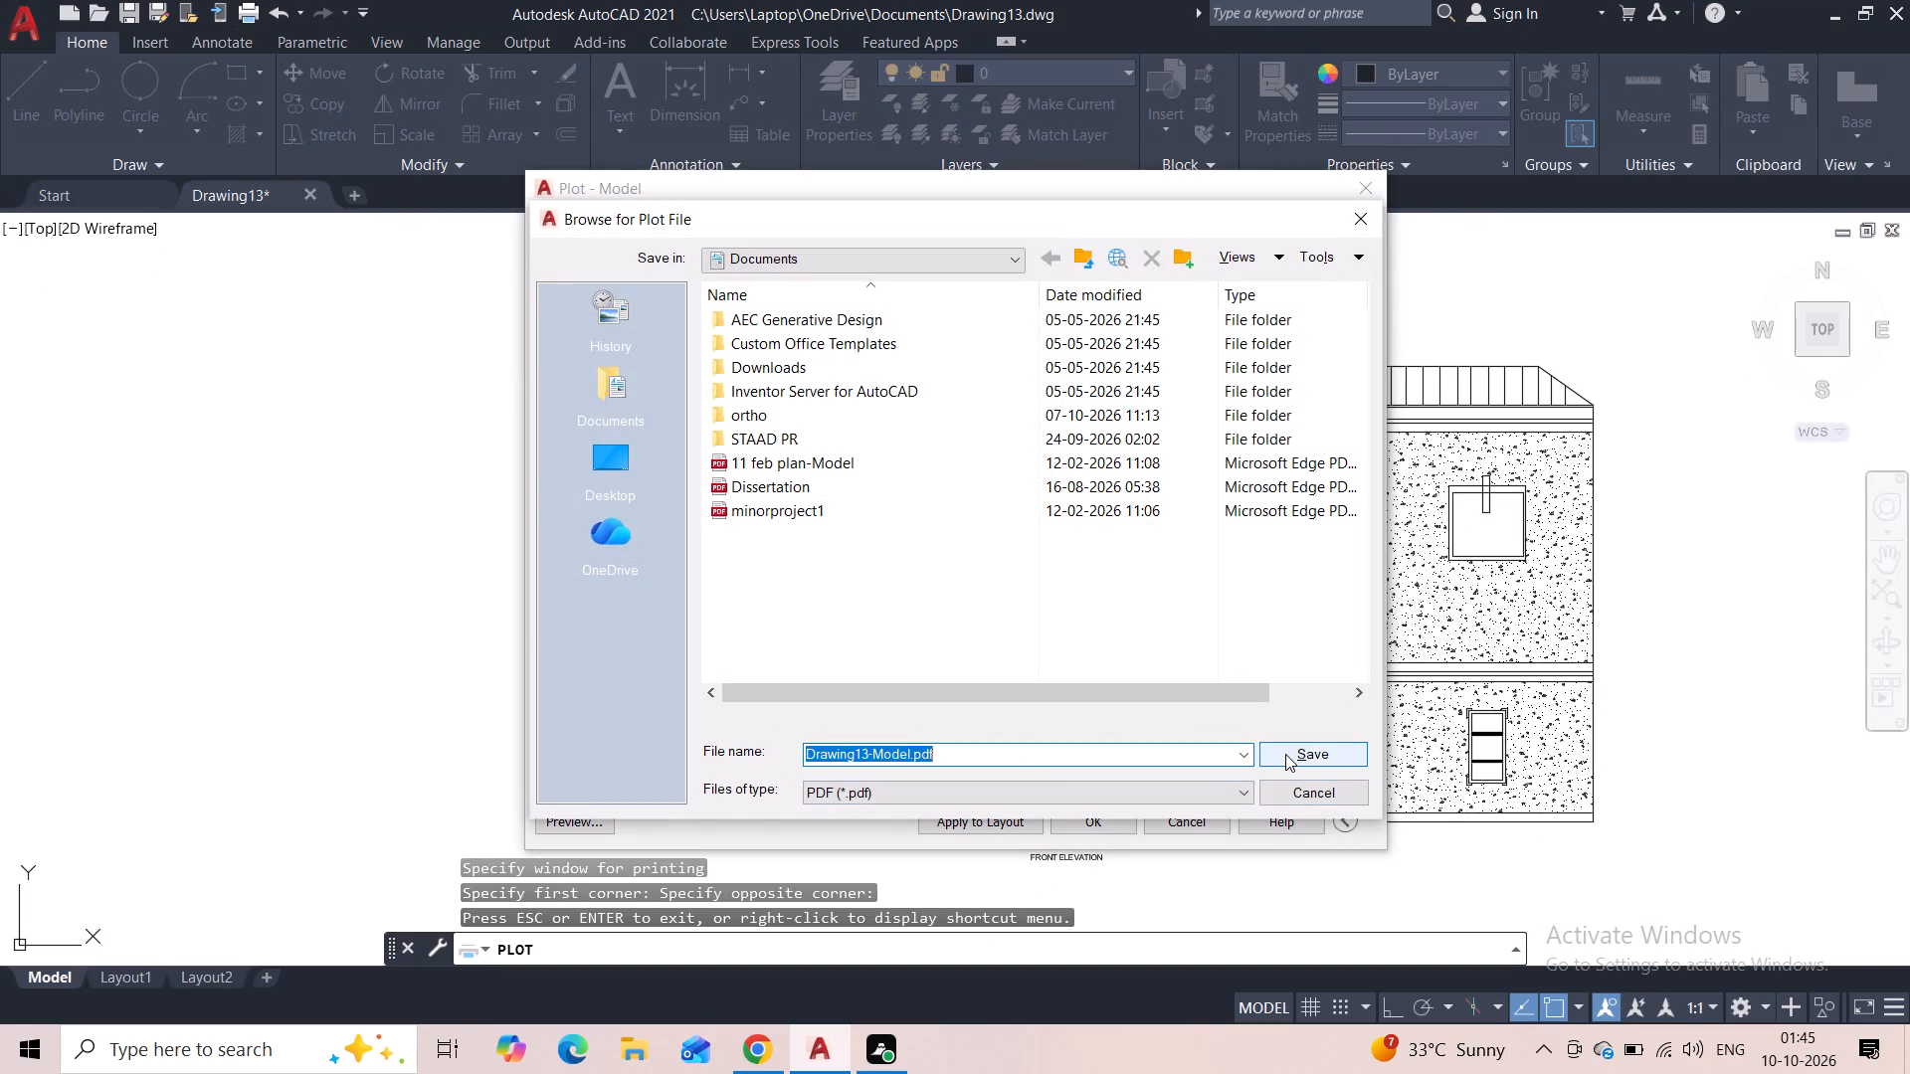
pyautogui.doubleClick(791, 416)
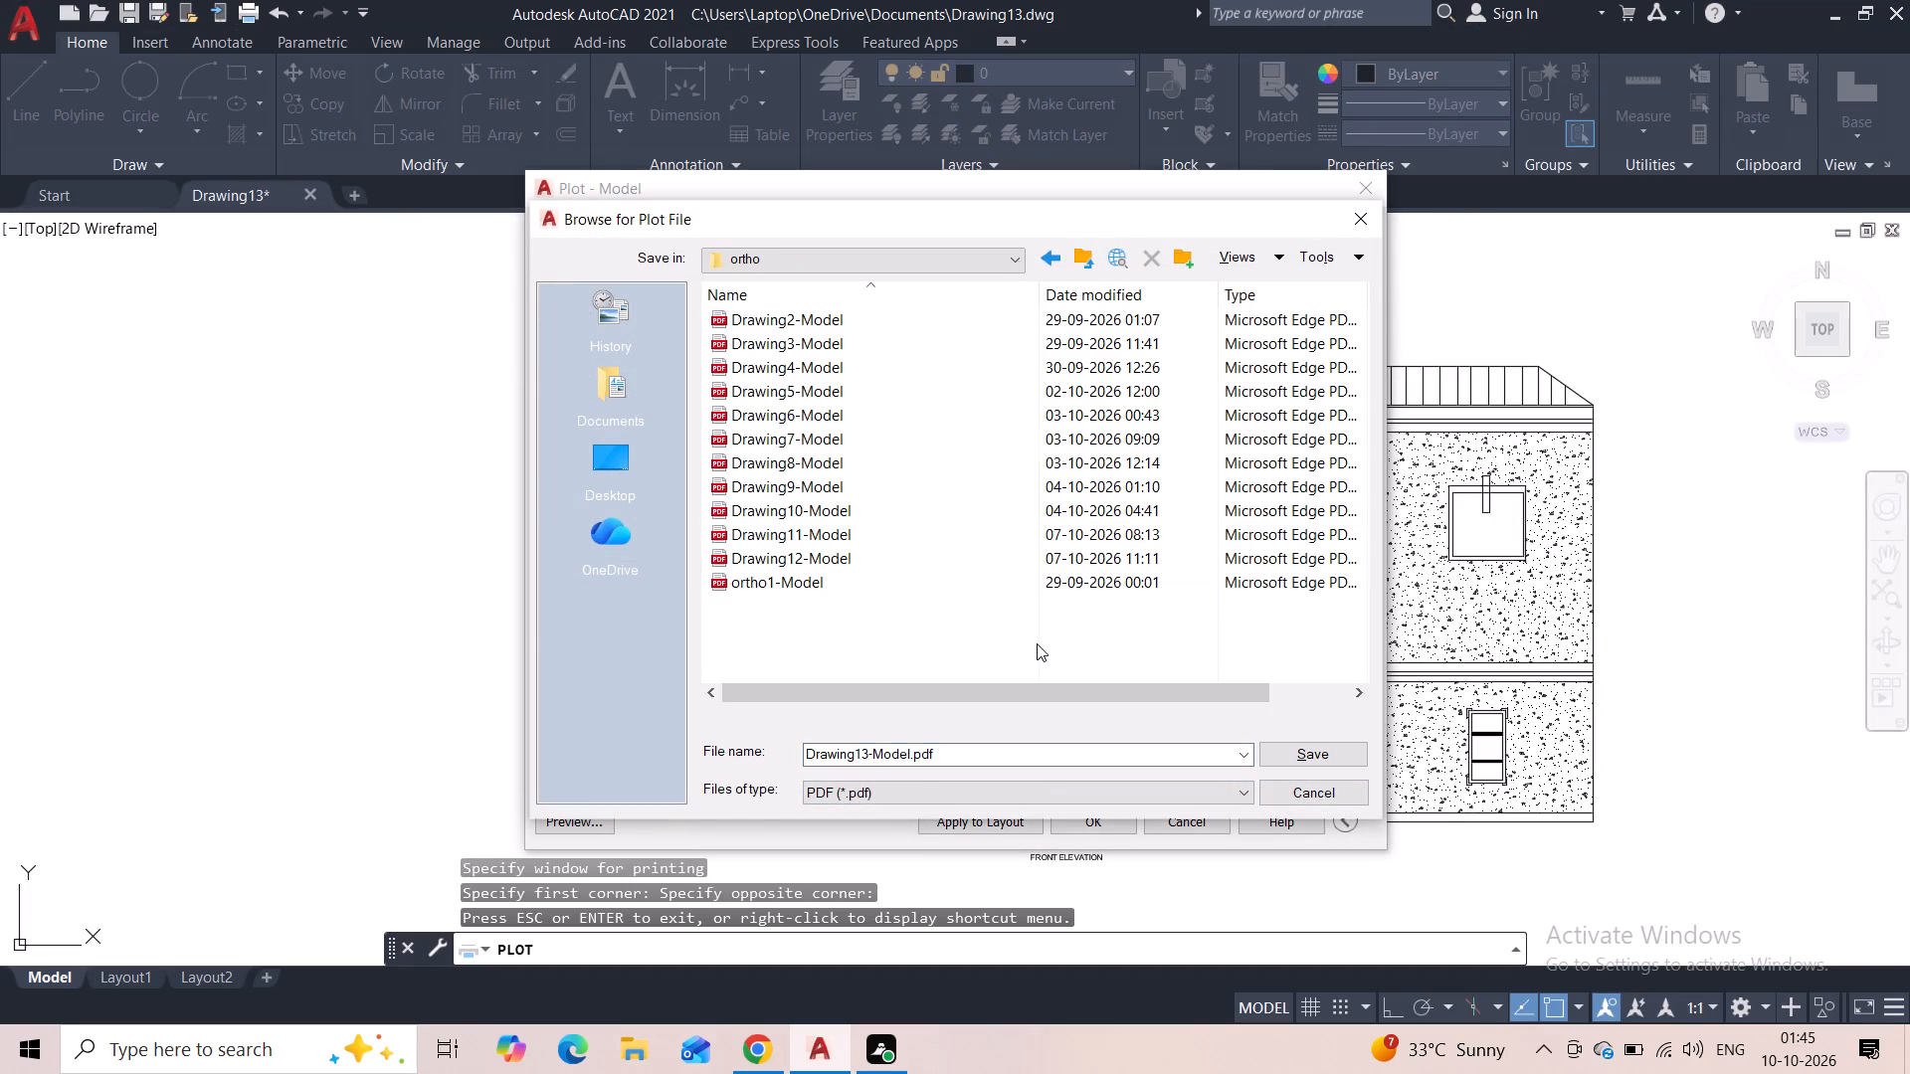
pyautogui.click(1297, 757)
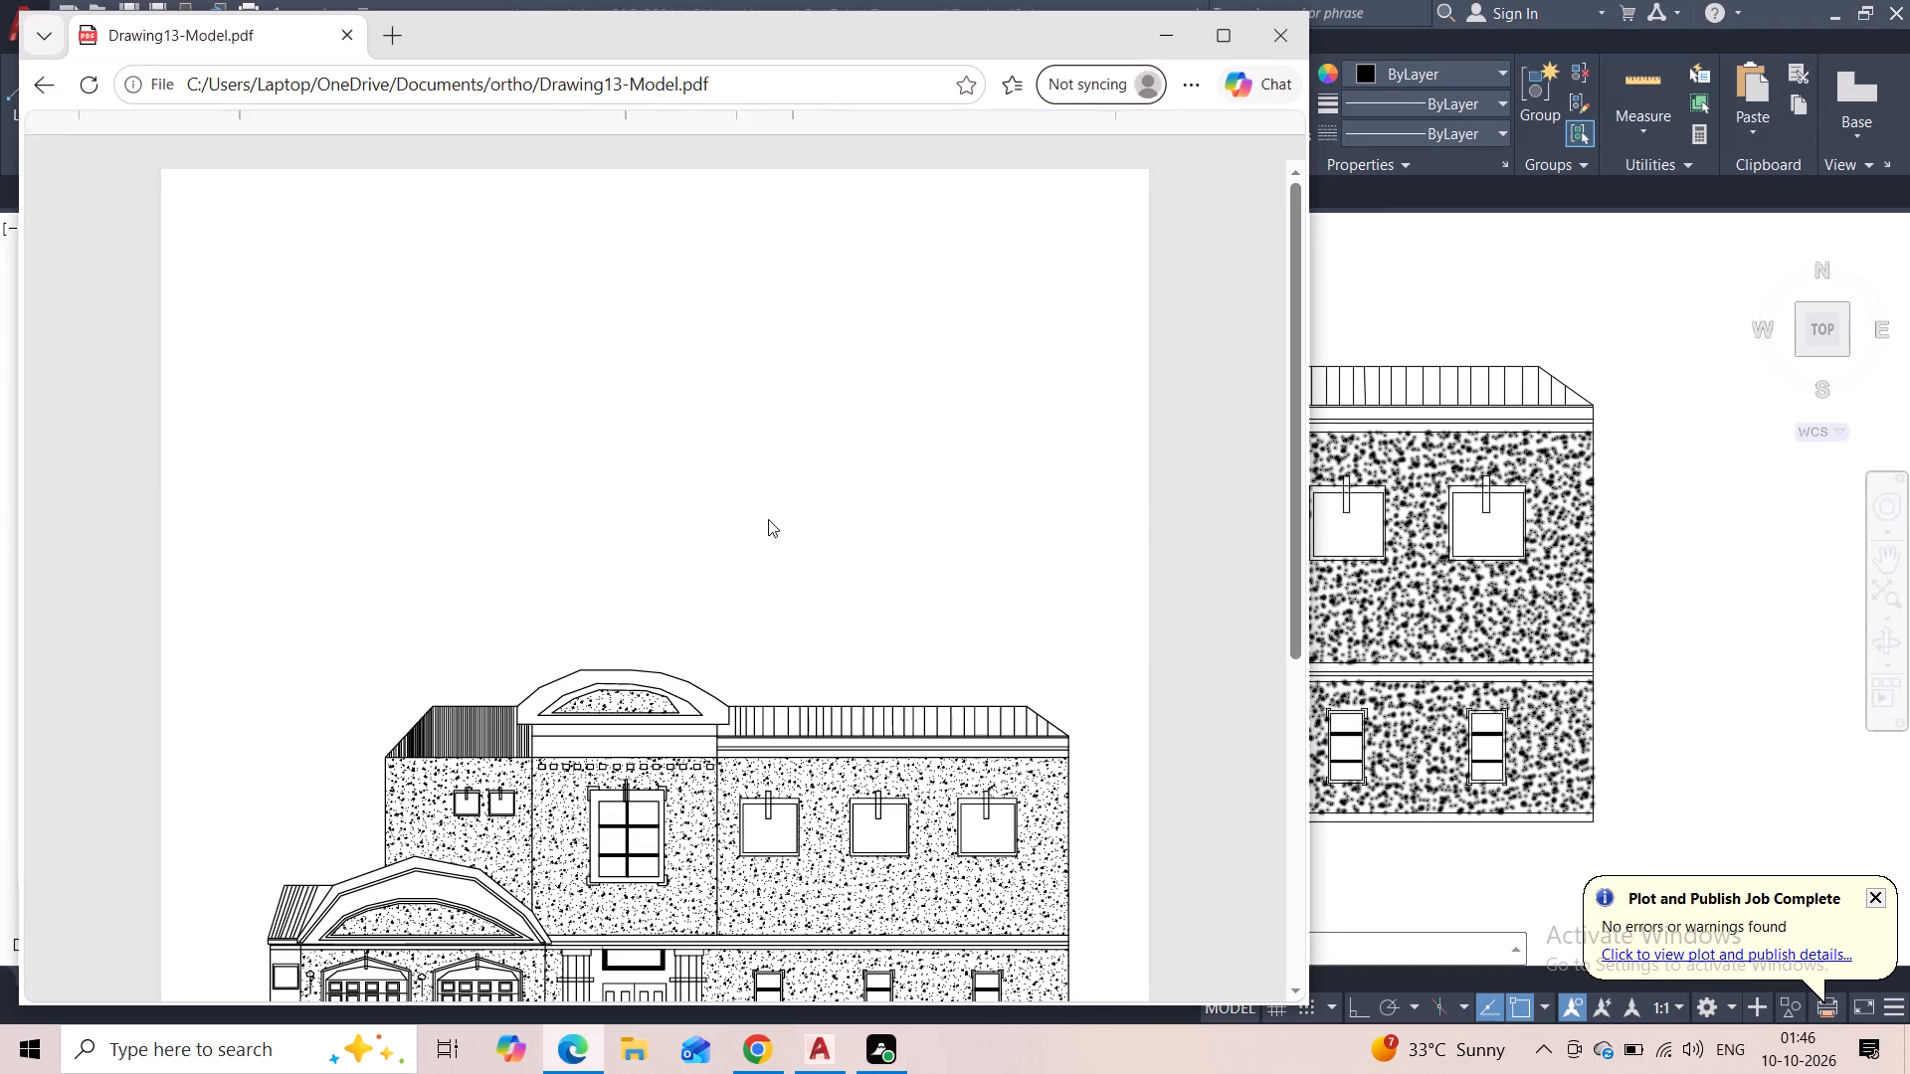
pyautogui.scroll(-4, 769, 608)
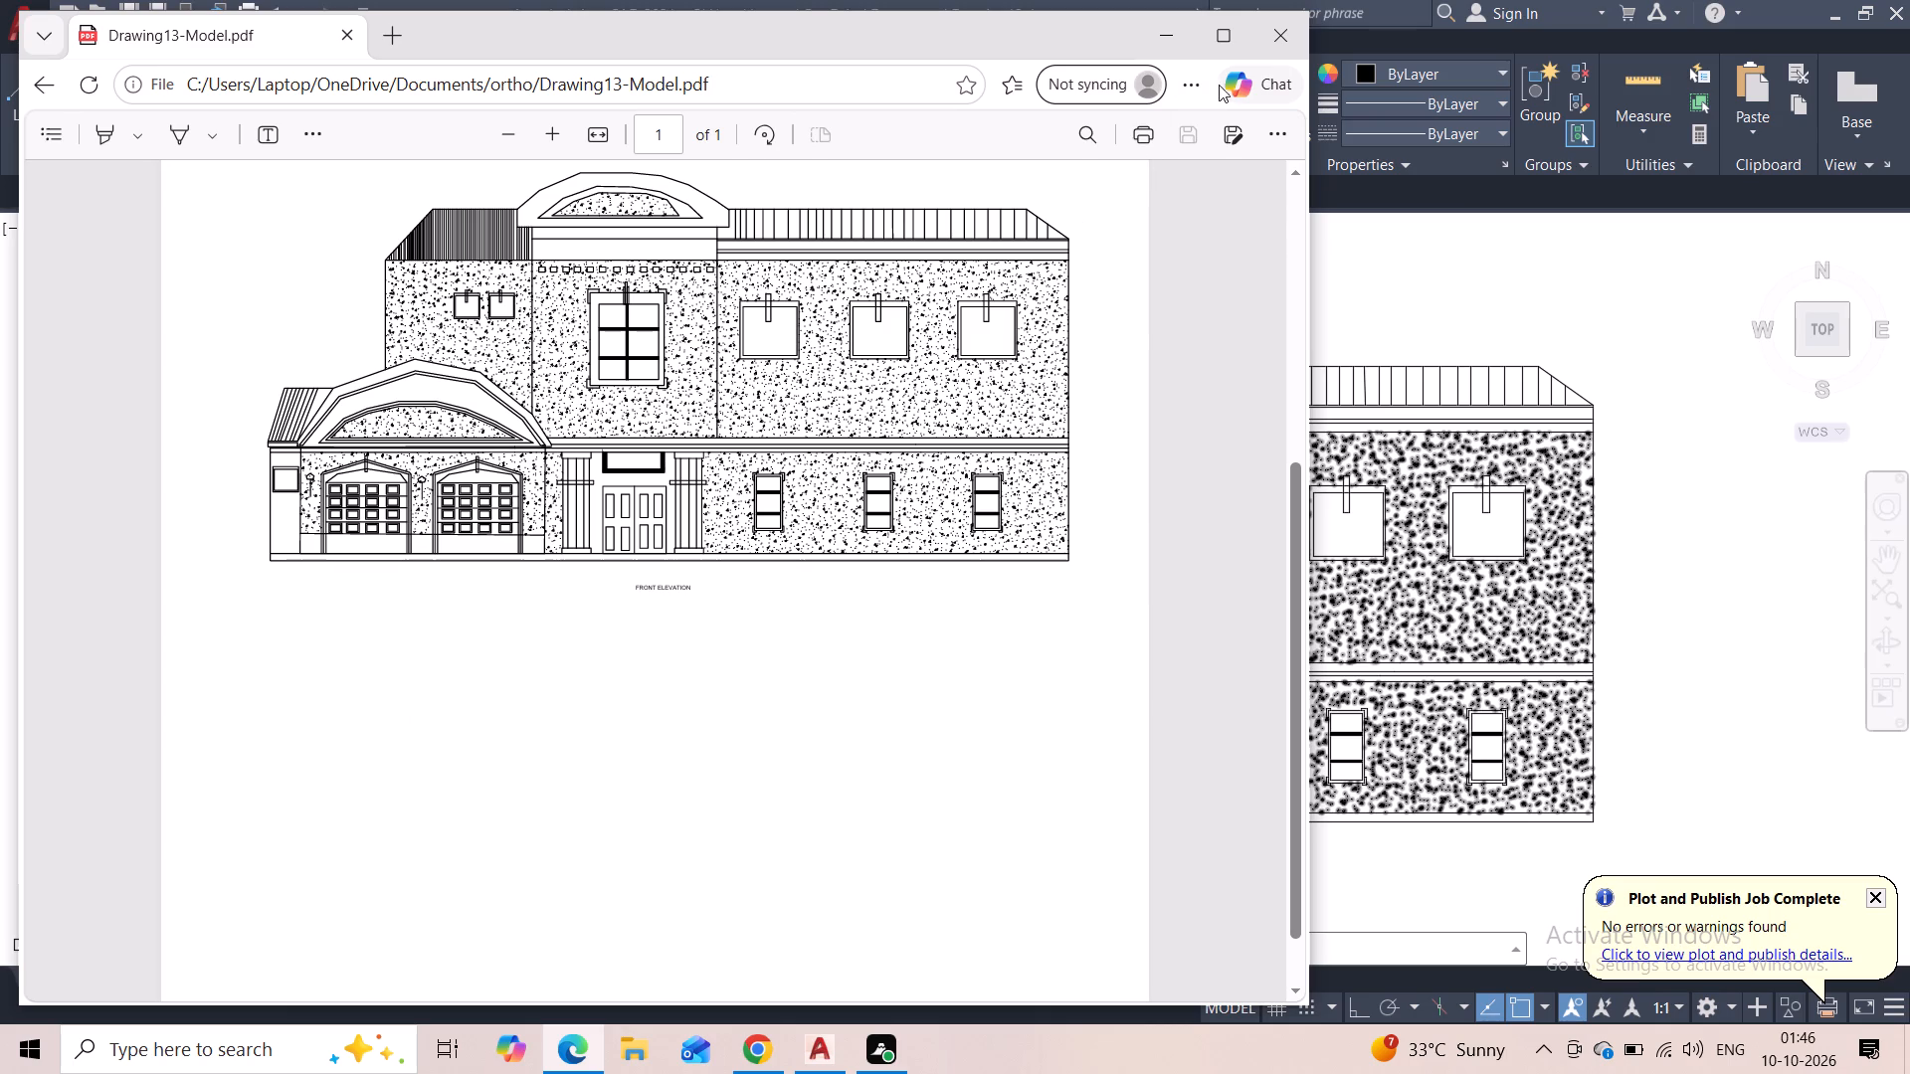
pyautogui.click(1283, 47)
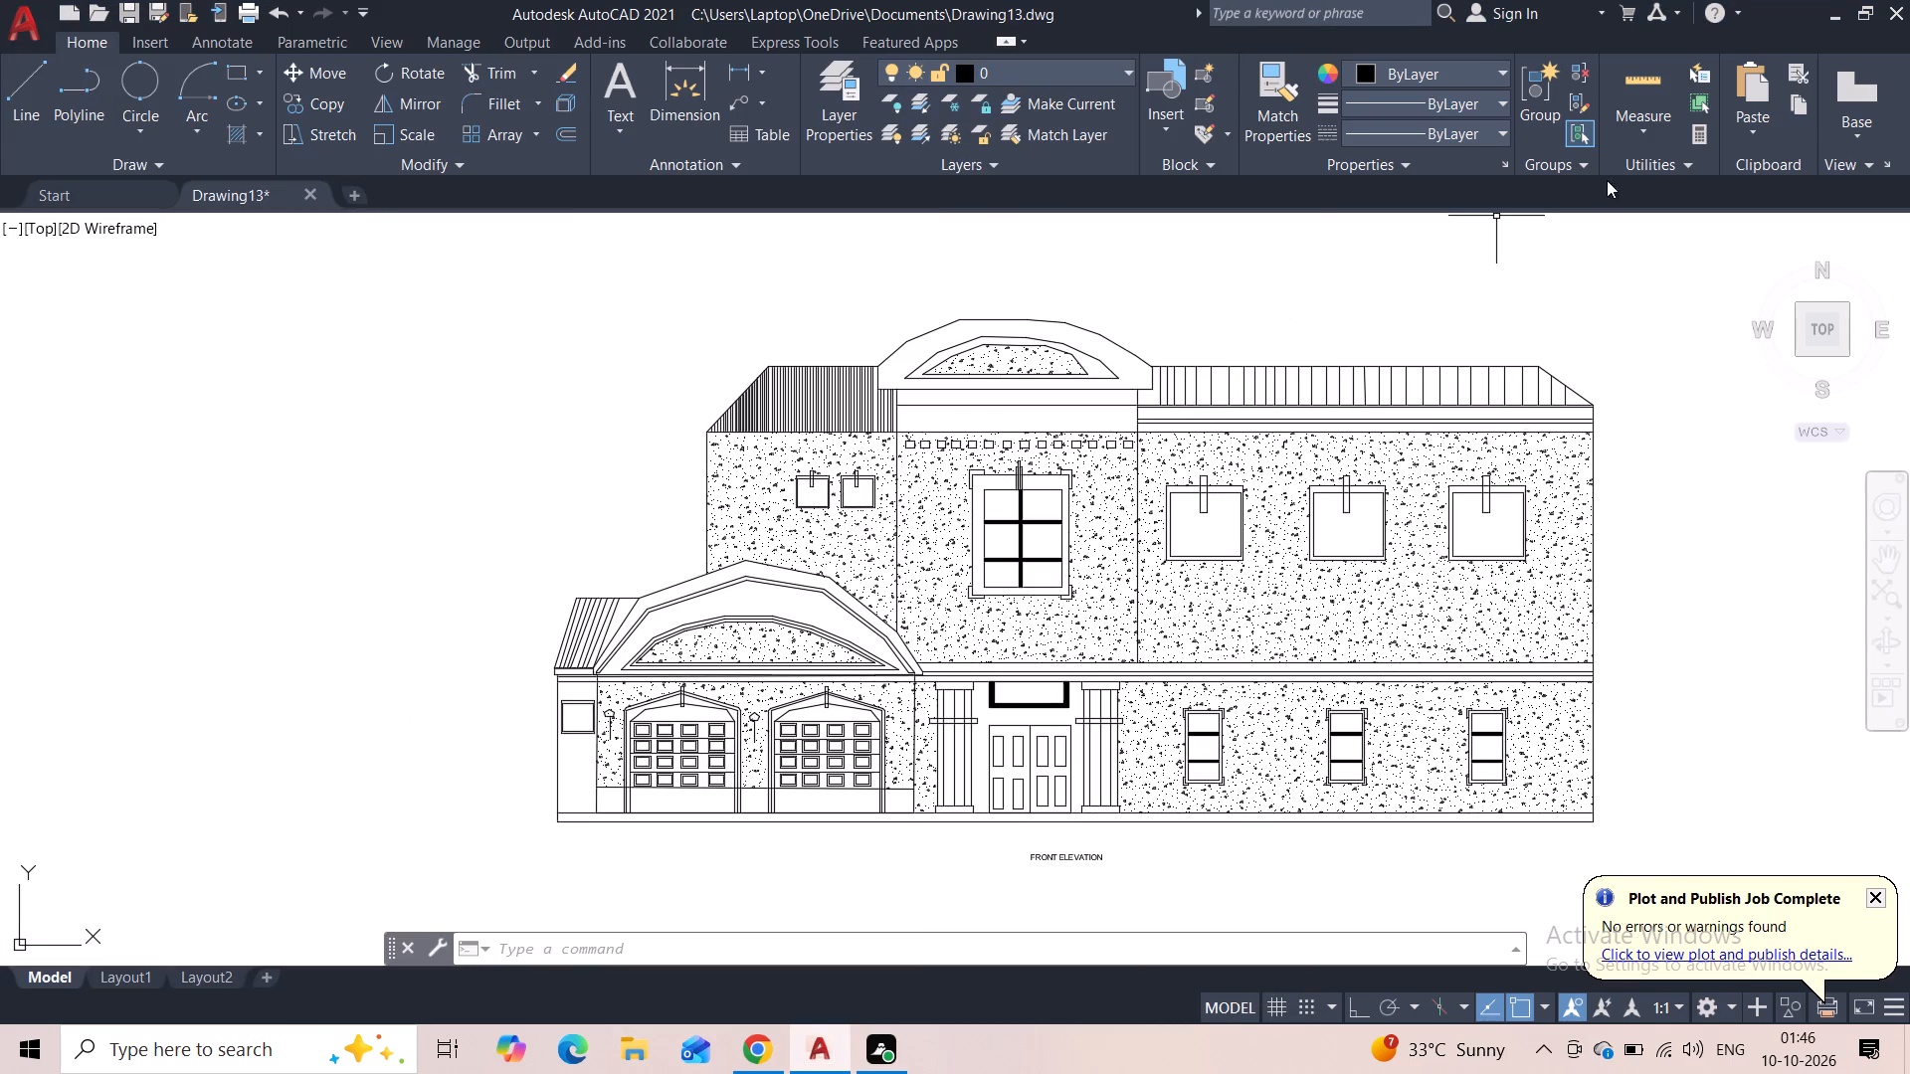